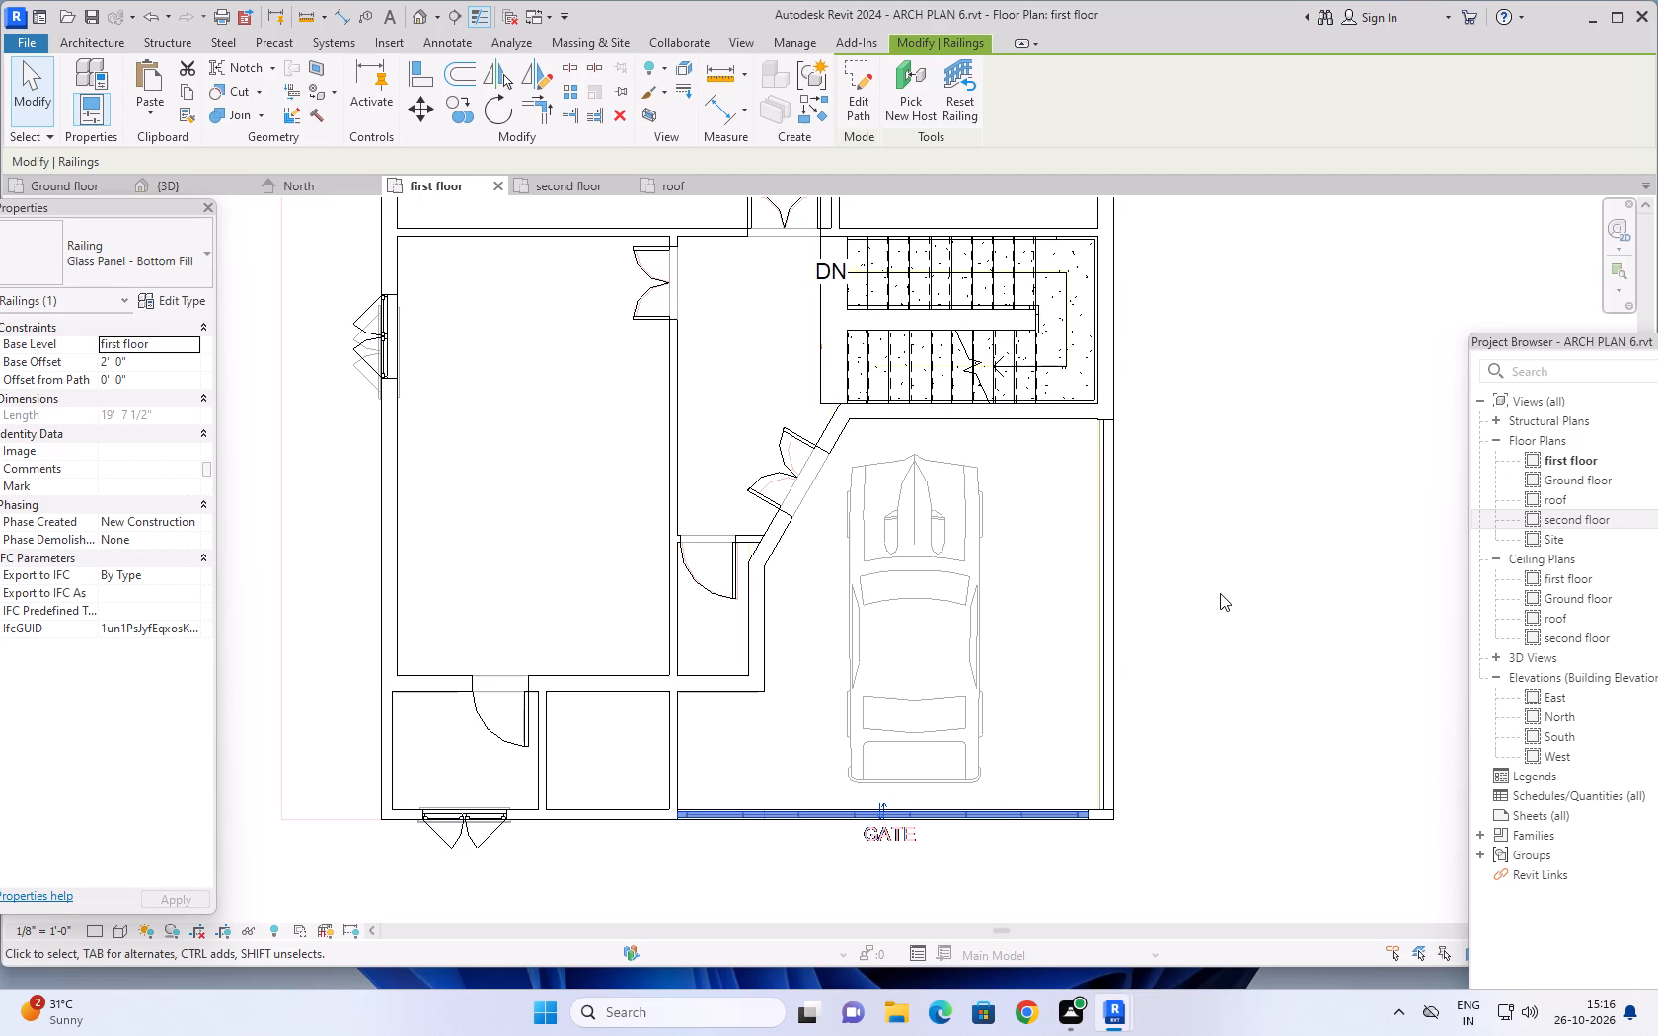
Add a Glass Panel - Bottom Fill railing about 18' 7 1/2" long on the first floor, centred along the side wall beside the car.
left_click(93, 43)
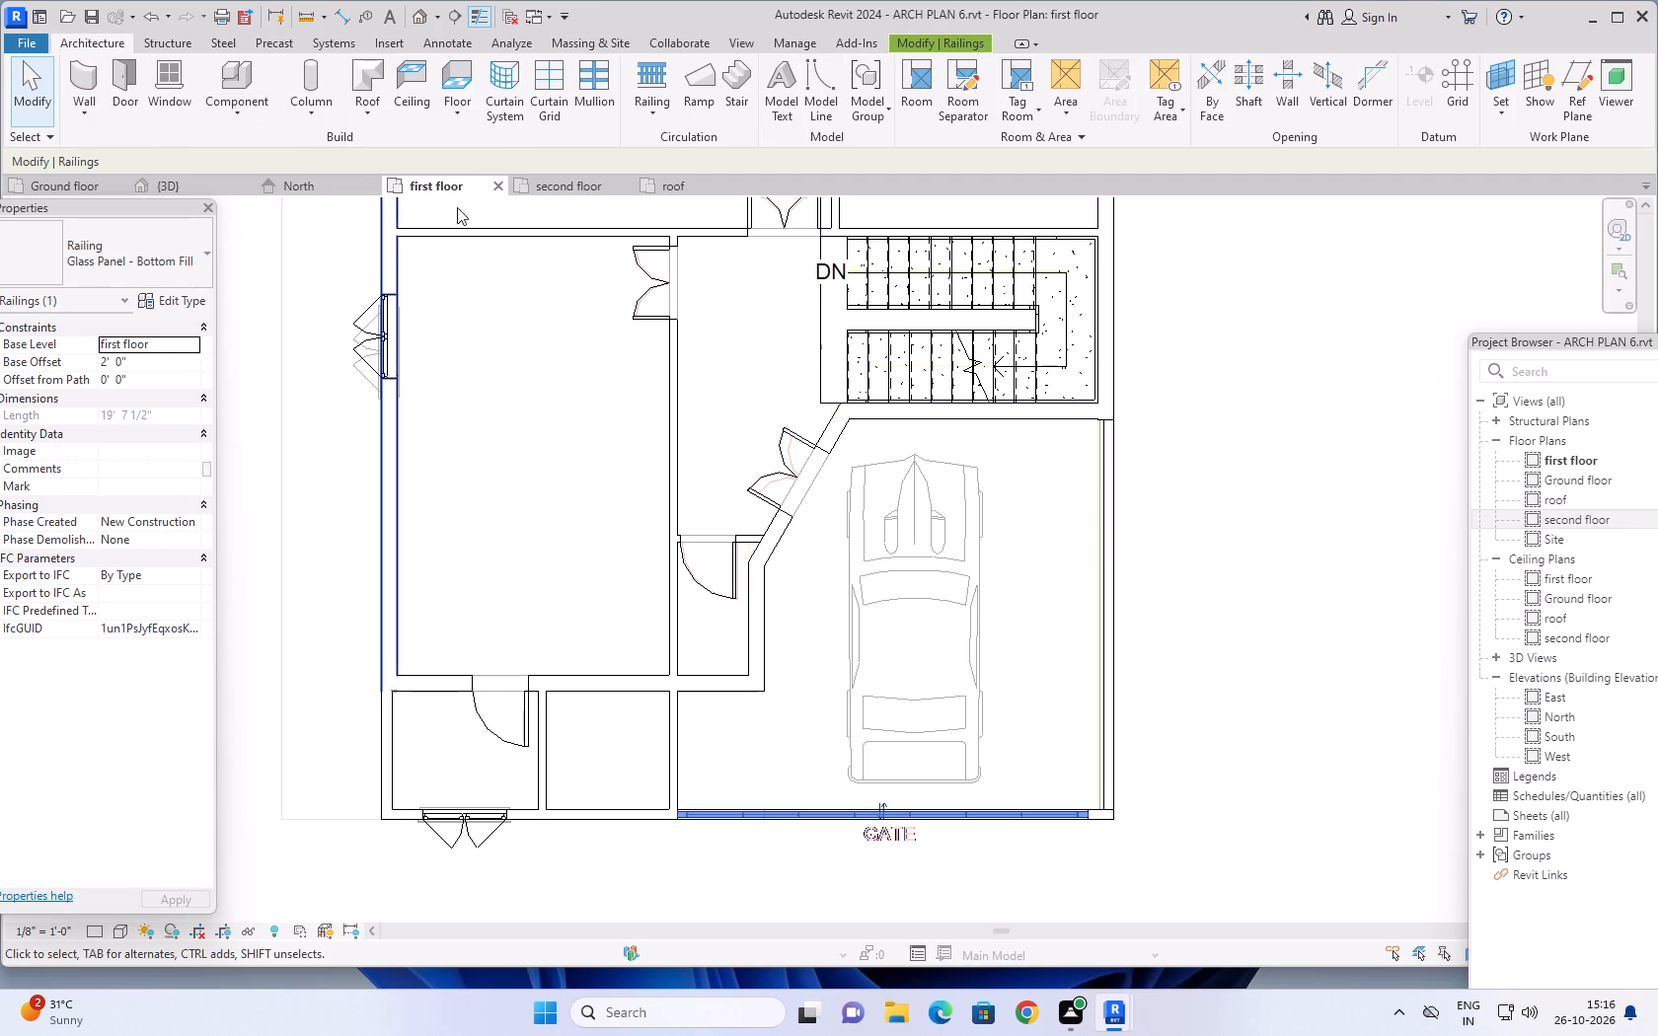
left_click(649, 82)
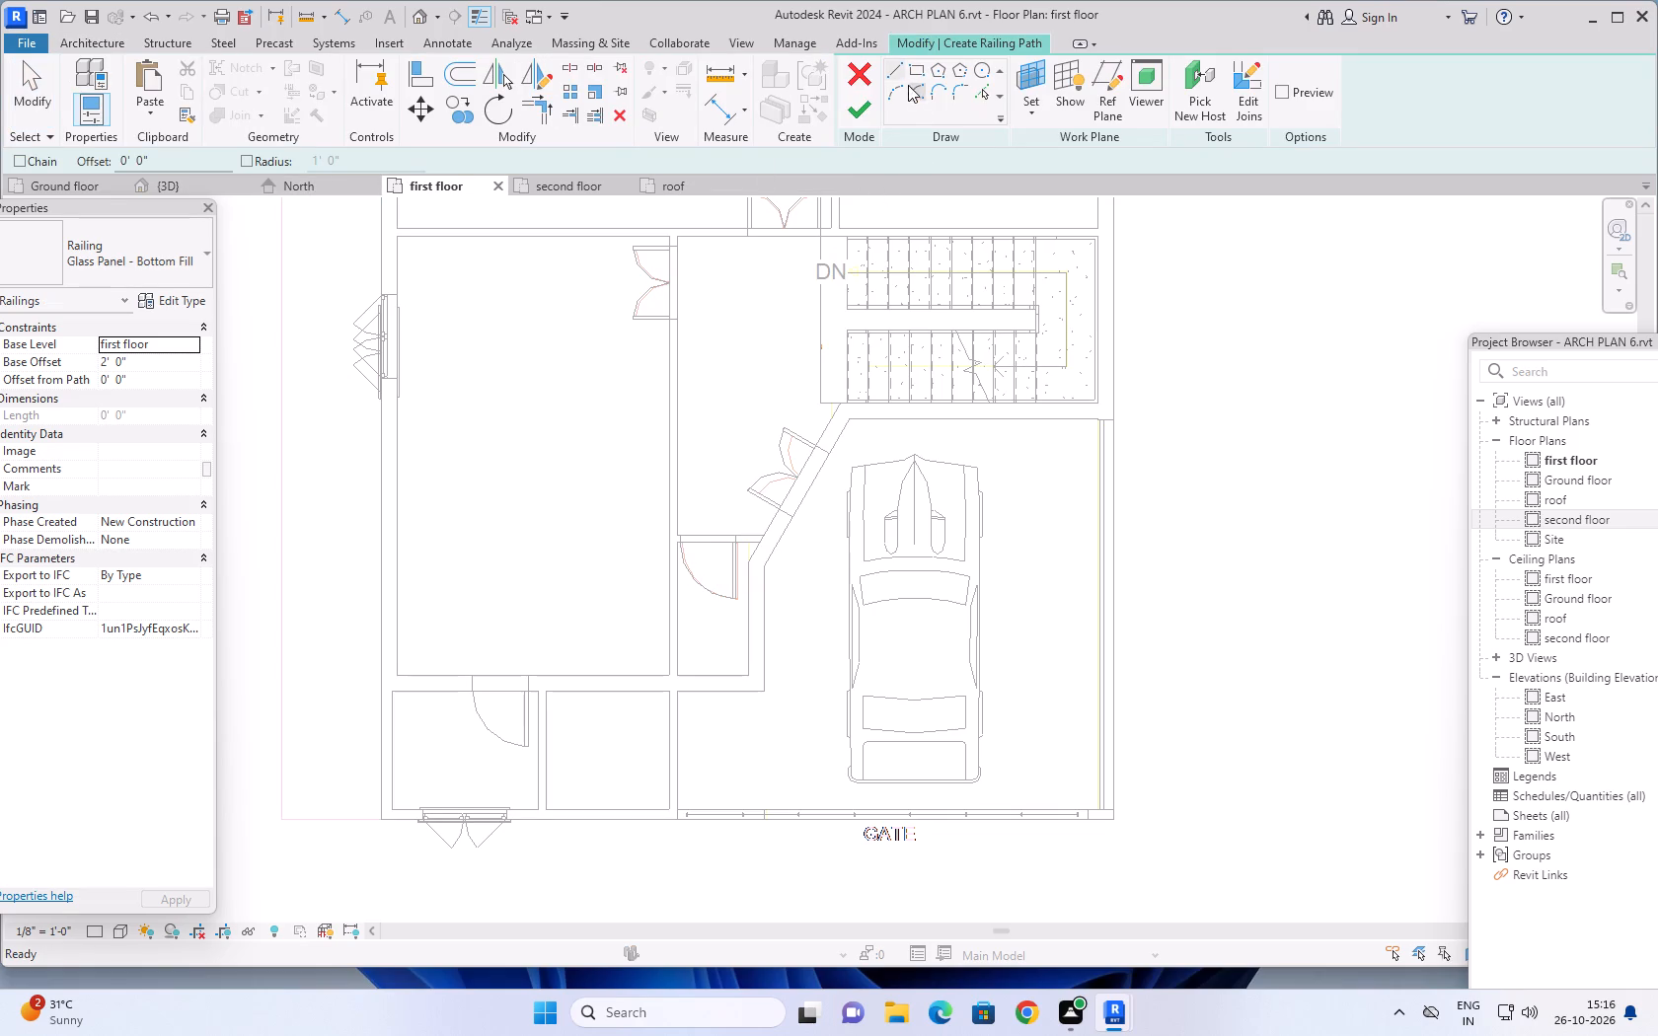
scroll(1105, 442, "up", 5)
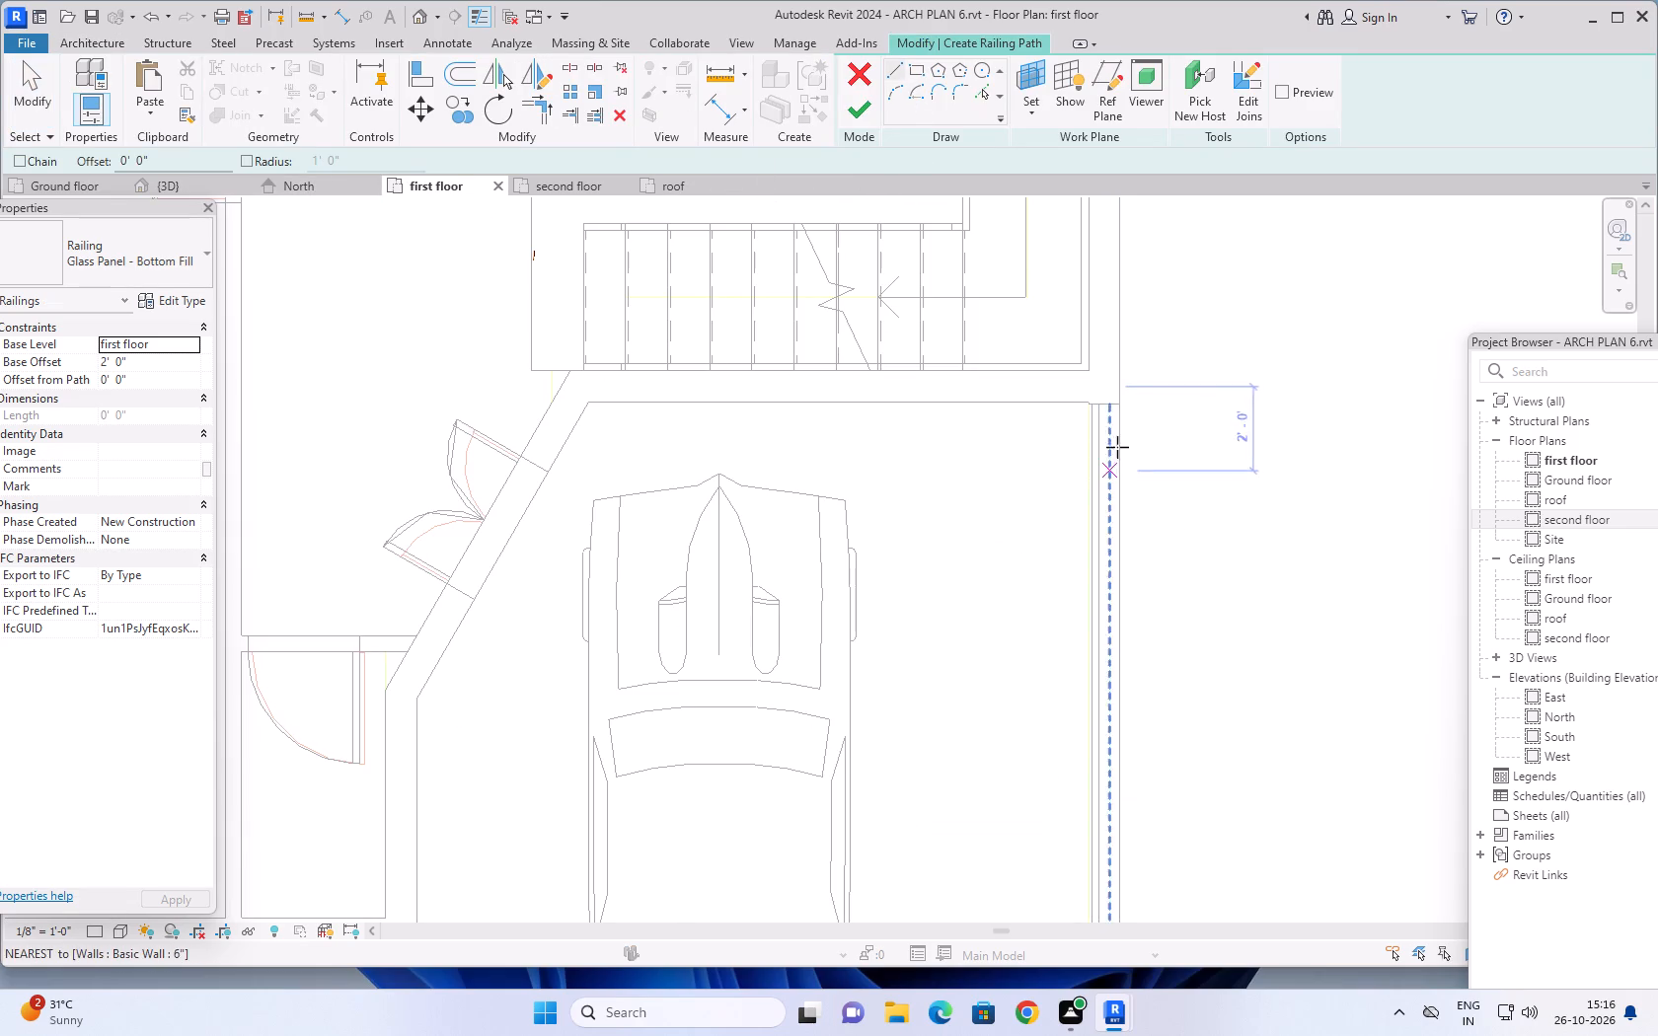
left_click(1112, 406)
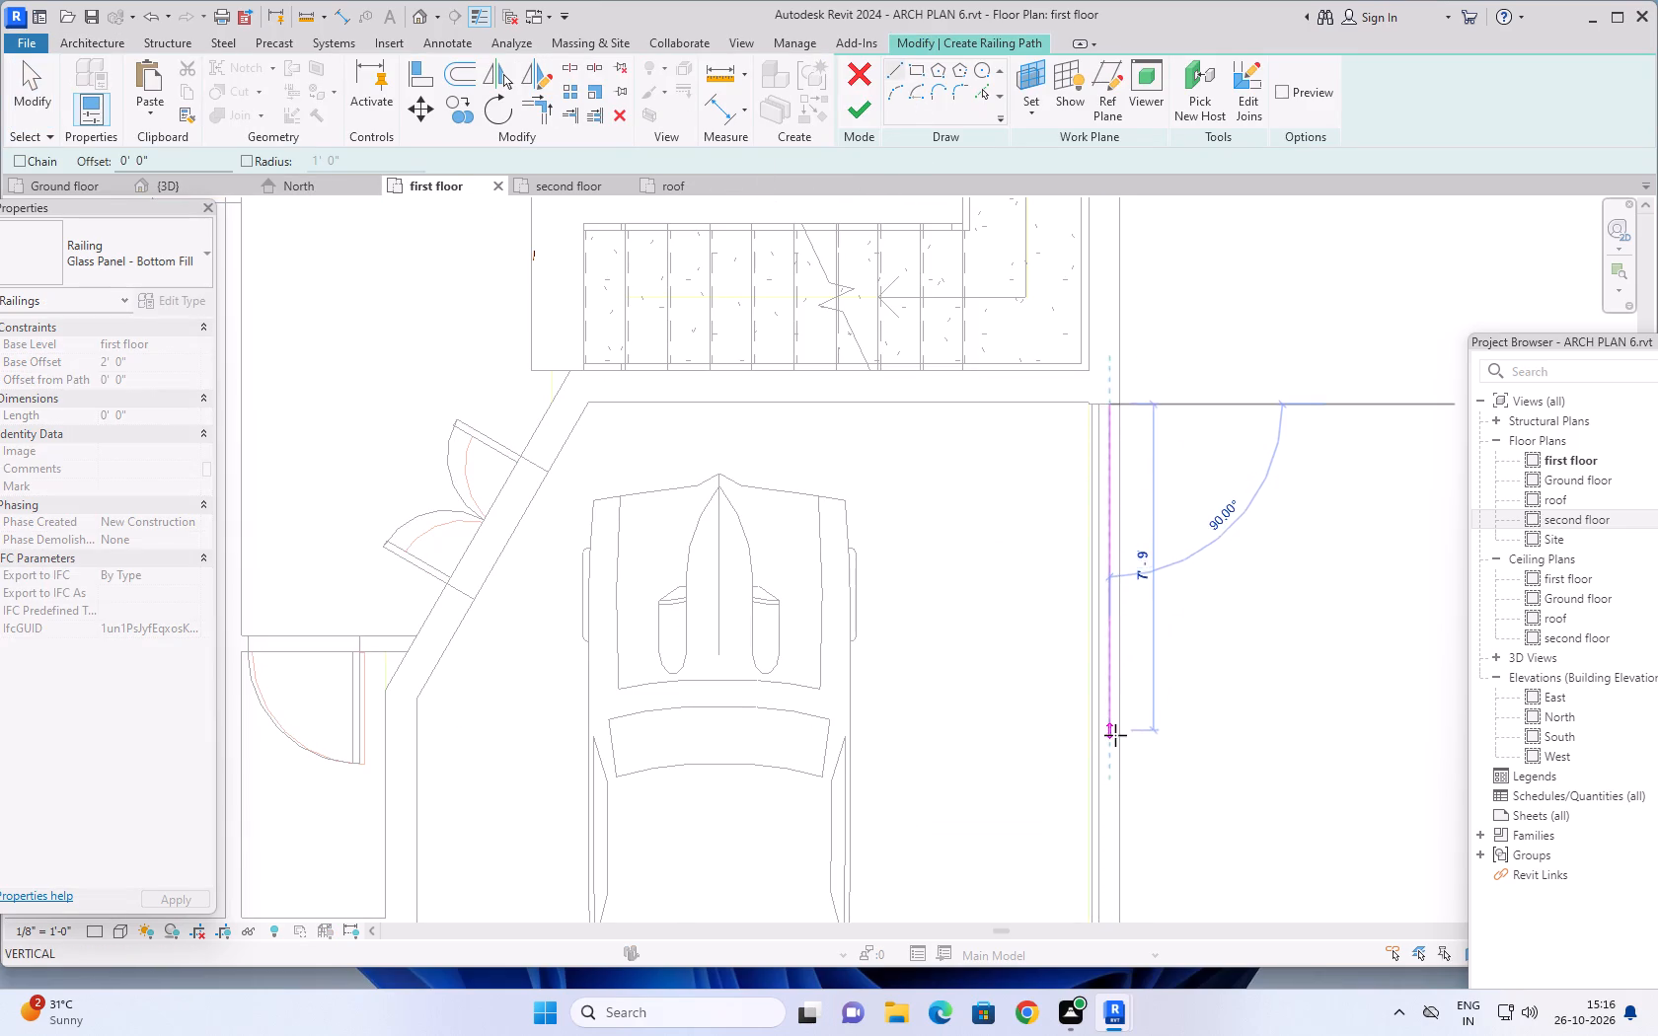
scroll(1115, 744, "down", 4)
middle_click_drag(1113, 753, 1072, 403)
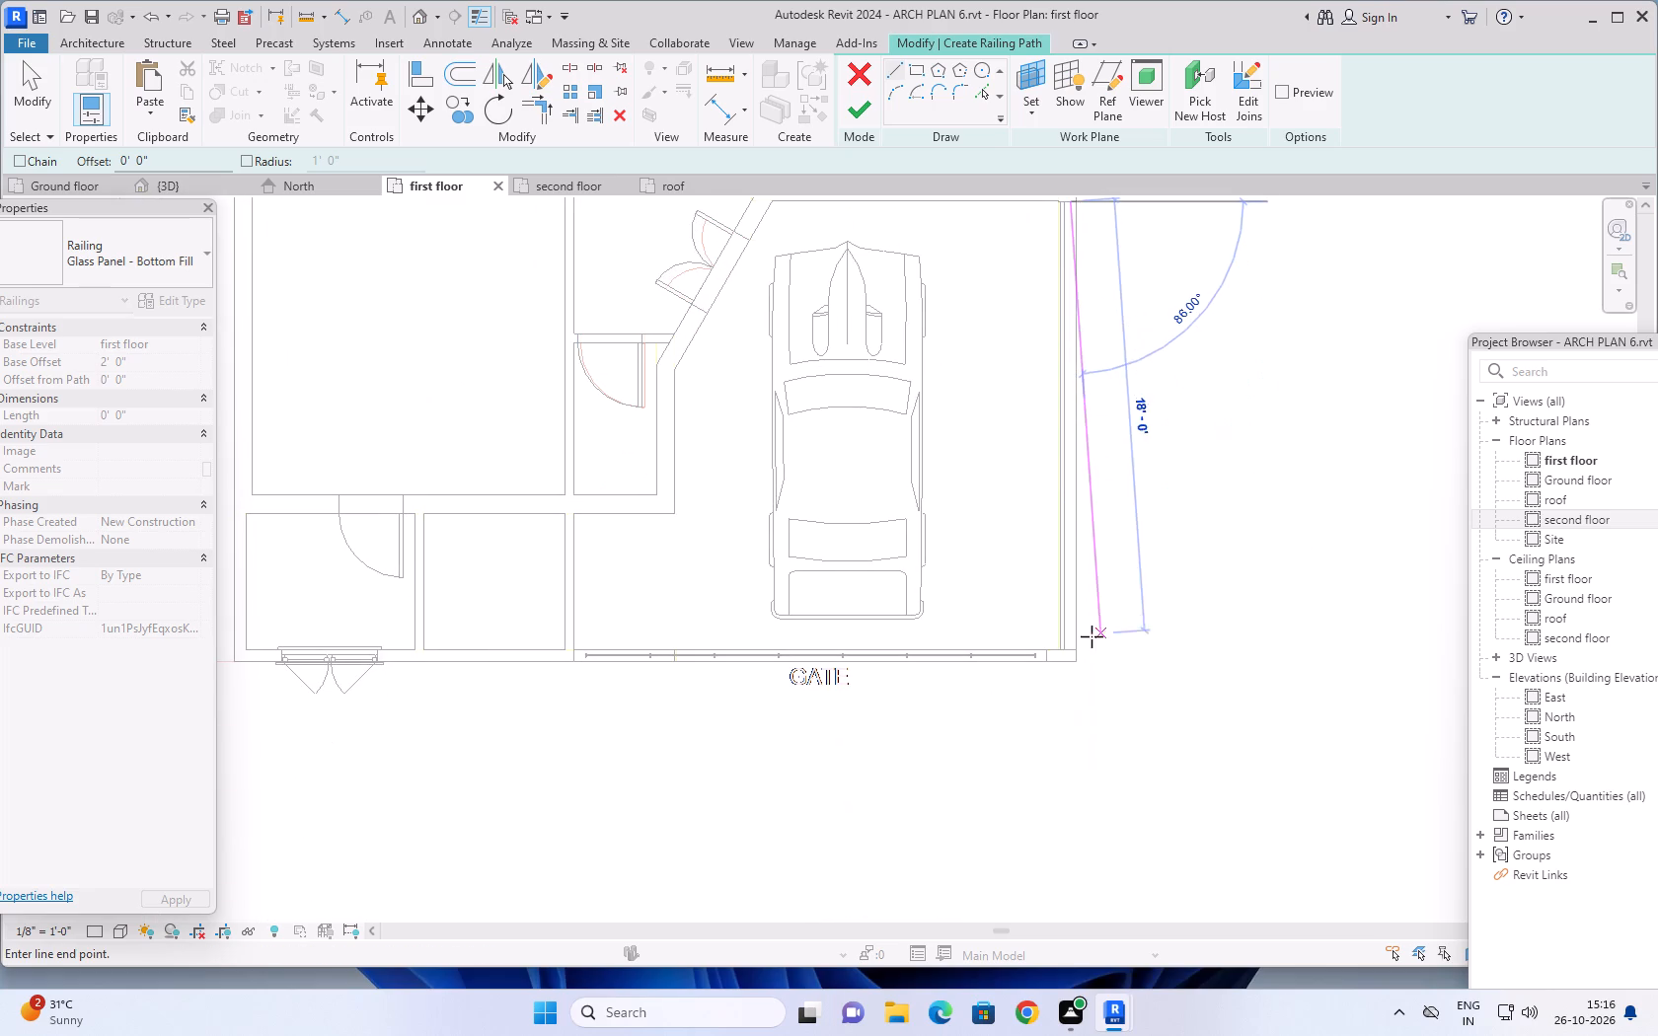
scroll(1074, 644, "up", 10)
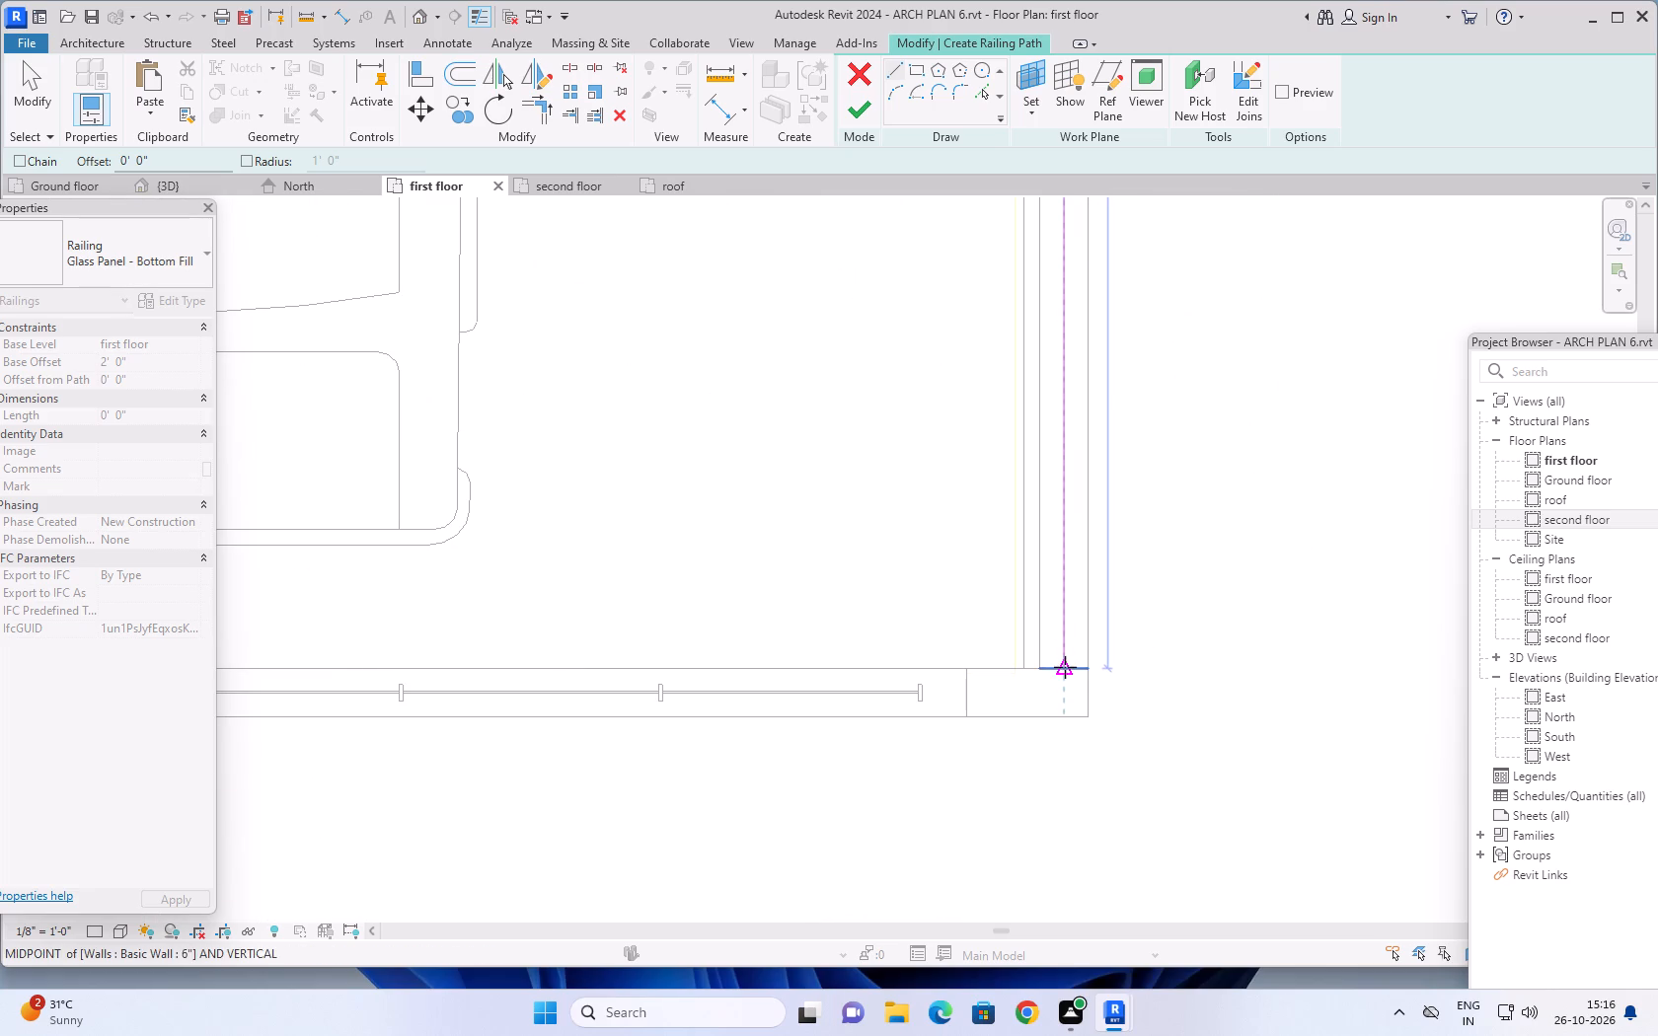
left_click(1065, 667)
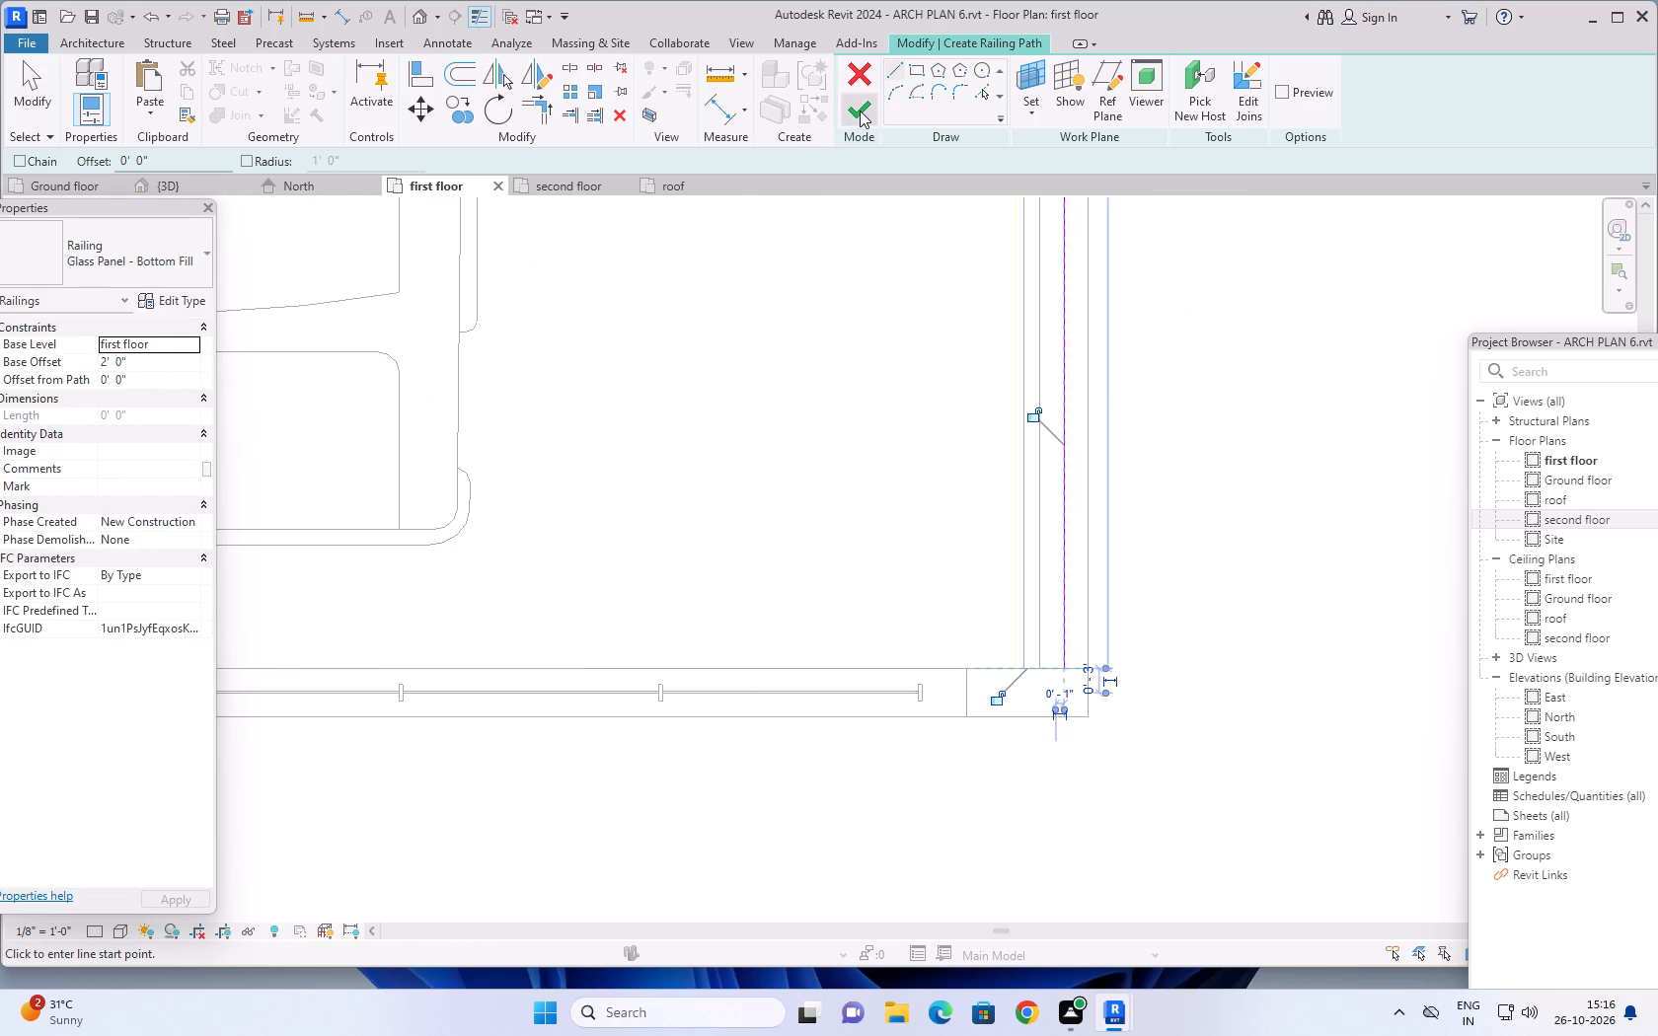
left_click(861, 111)
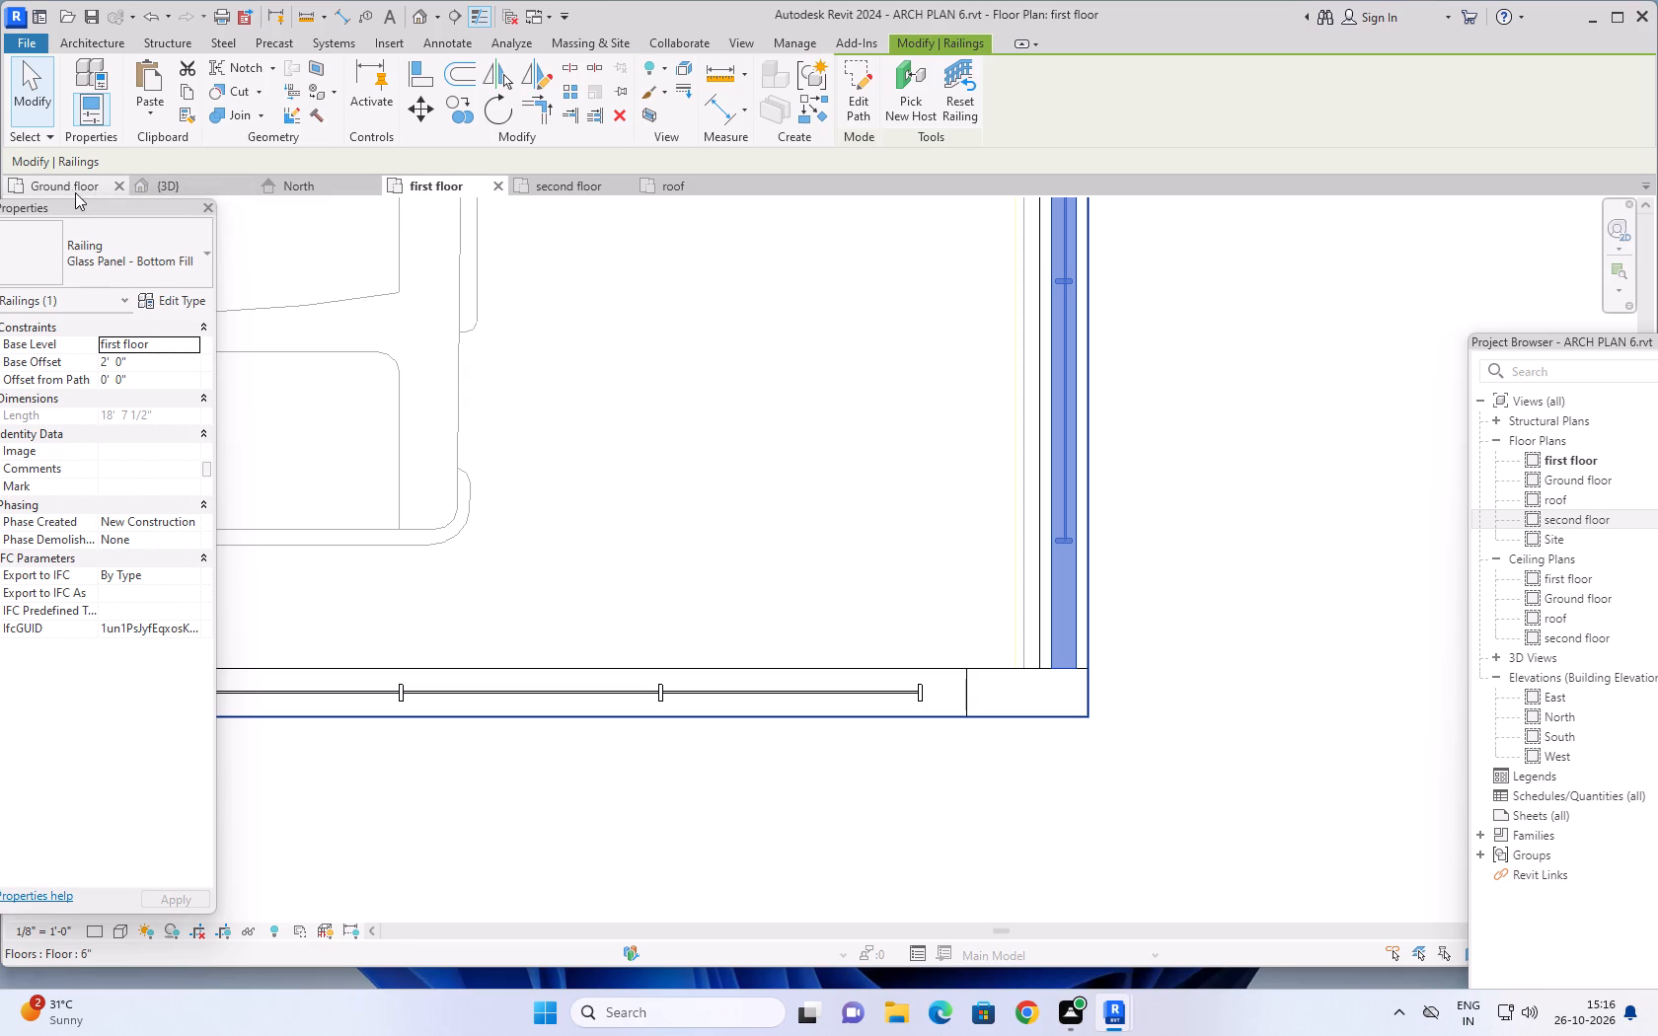
Examine the new side railing and the front balcony in the 3D view from several angles.
left_click(164, 189)
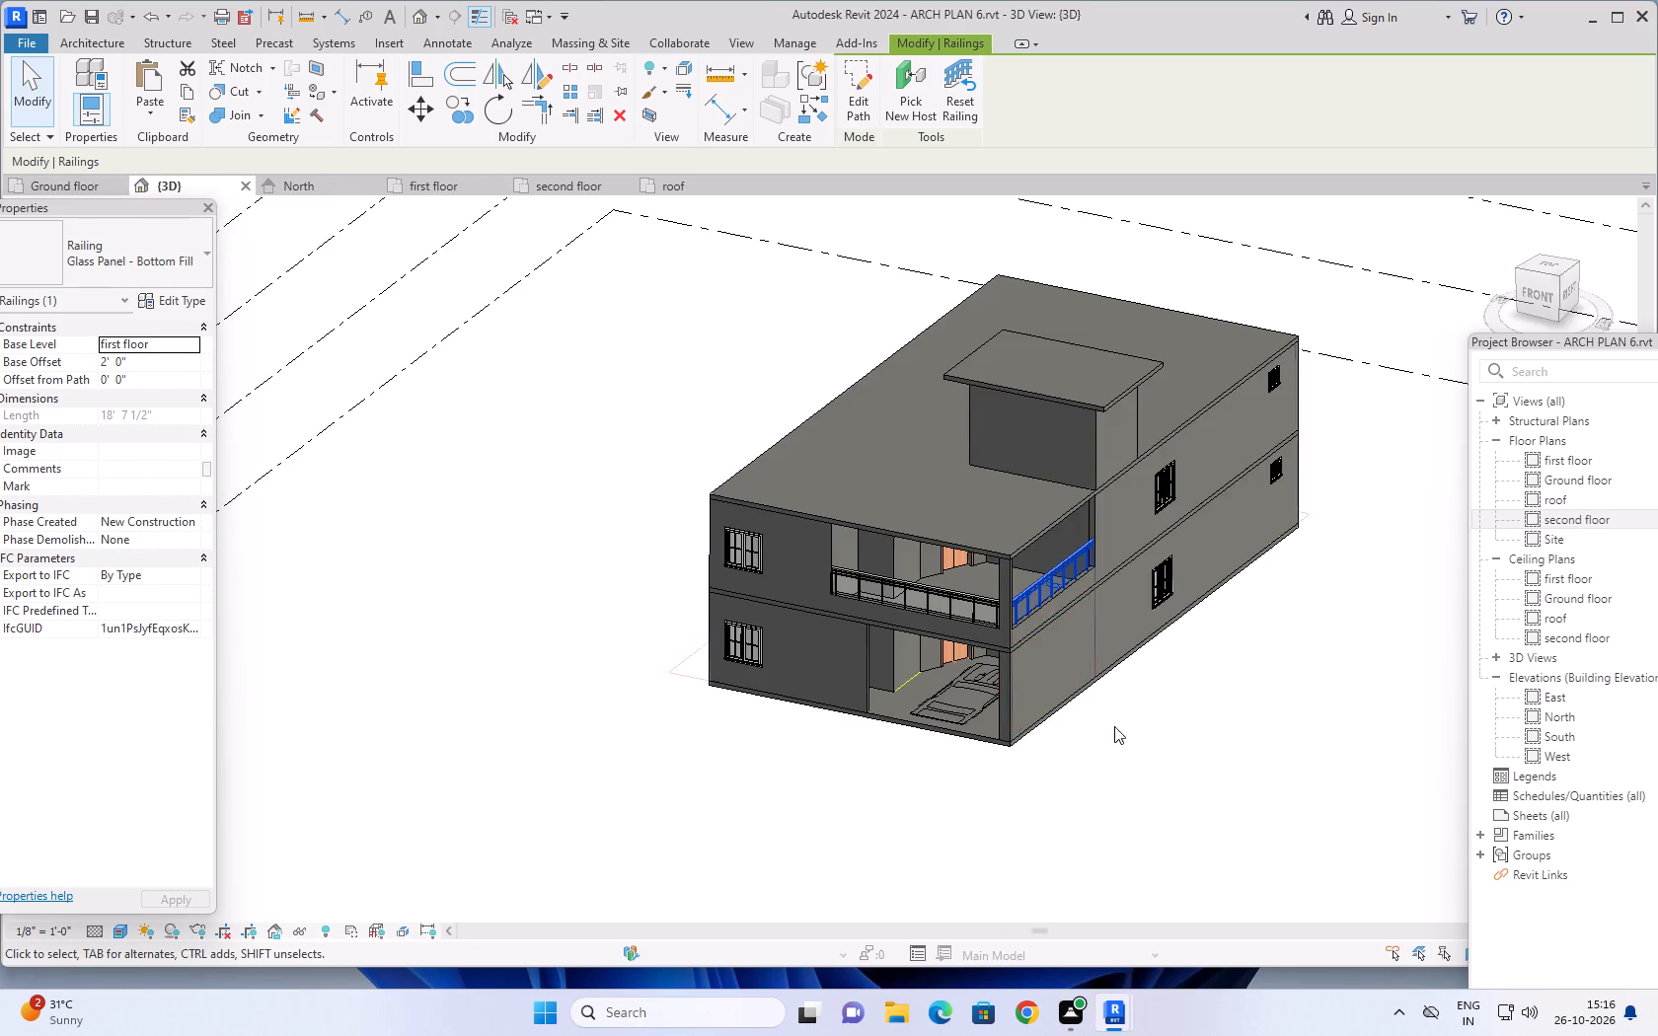
scroll(1118, 740, "down", 1)
middle_click_drag(995, 797, 1141, 722, "shift")
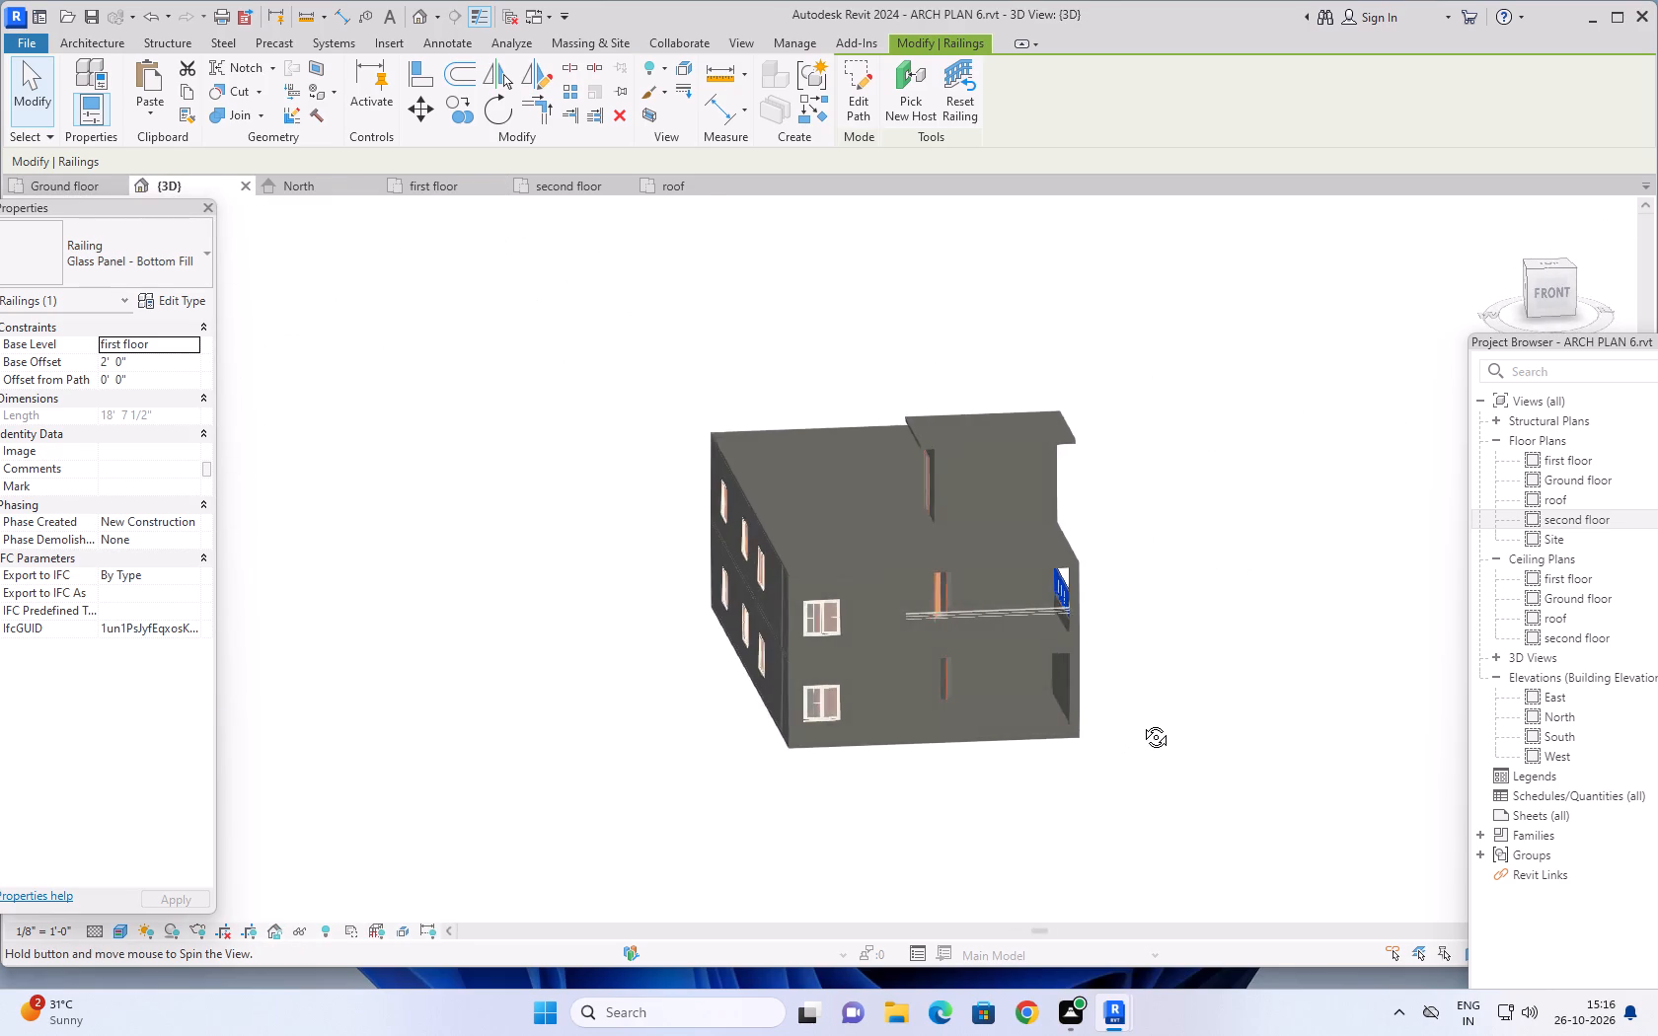
middle_click_drag(1141, 722, 1155, 666, "shift")
middle_click_drag(1191, 632, 1124, 754)
middle_click_drag(1112, 723, 1071, 575)
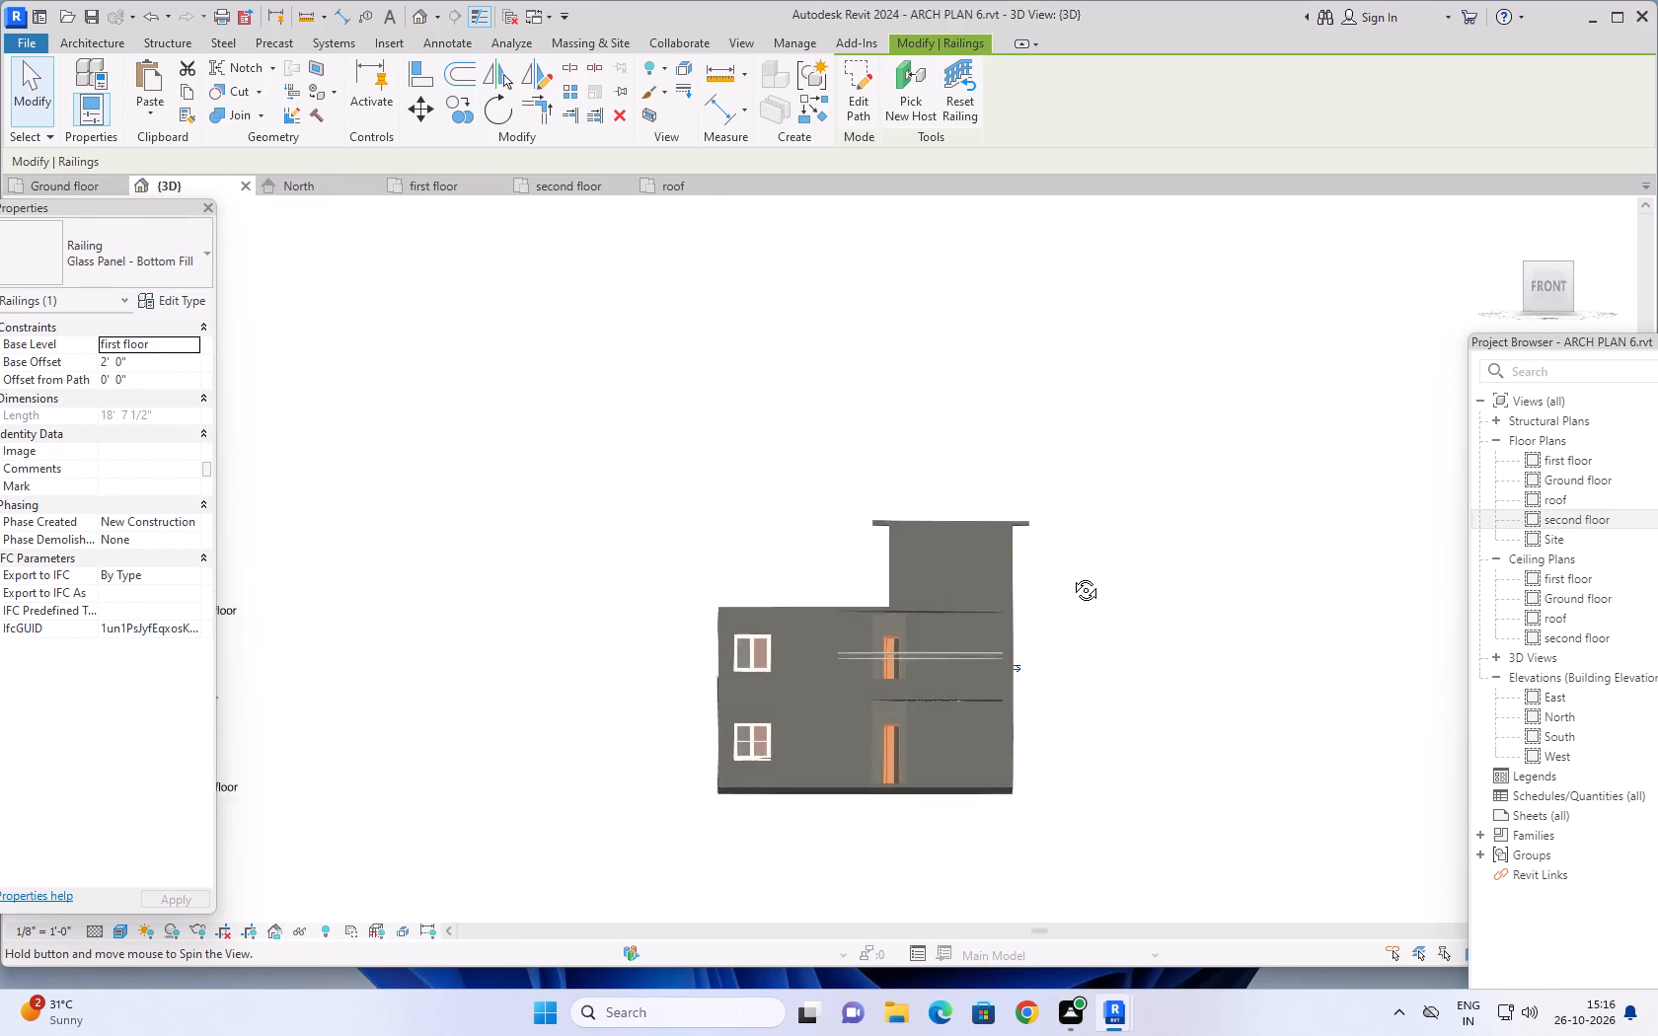
middle_click_drag(1071, 575, 1075, 630)
scroll(1092, 675, "up", 1)
middle_click_drag(1096, 702, 1114, 648)
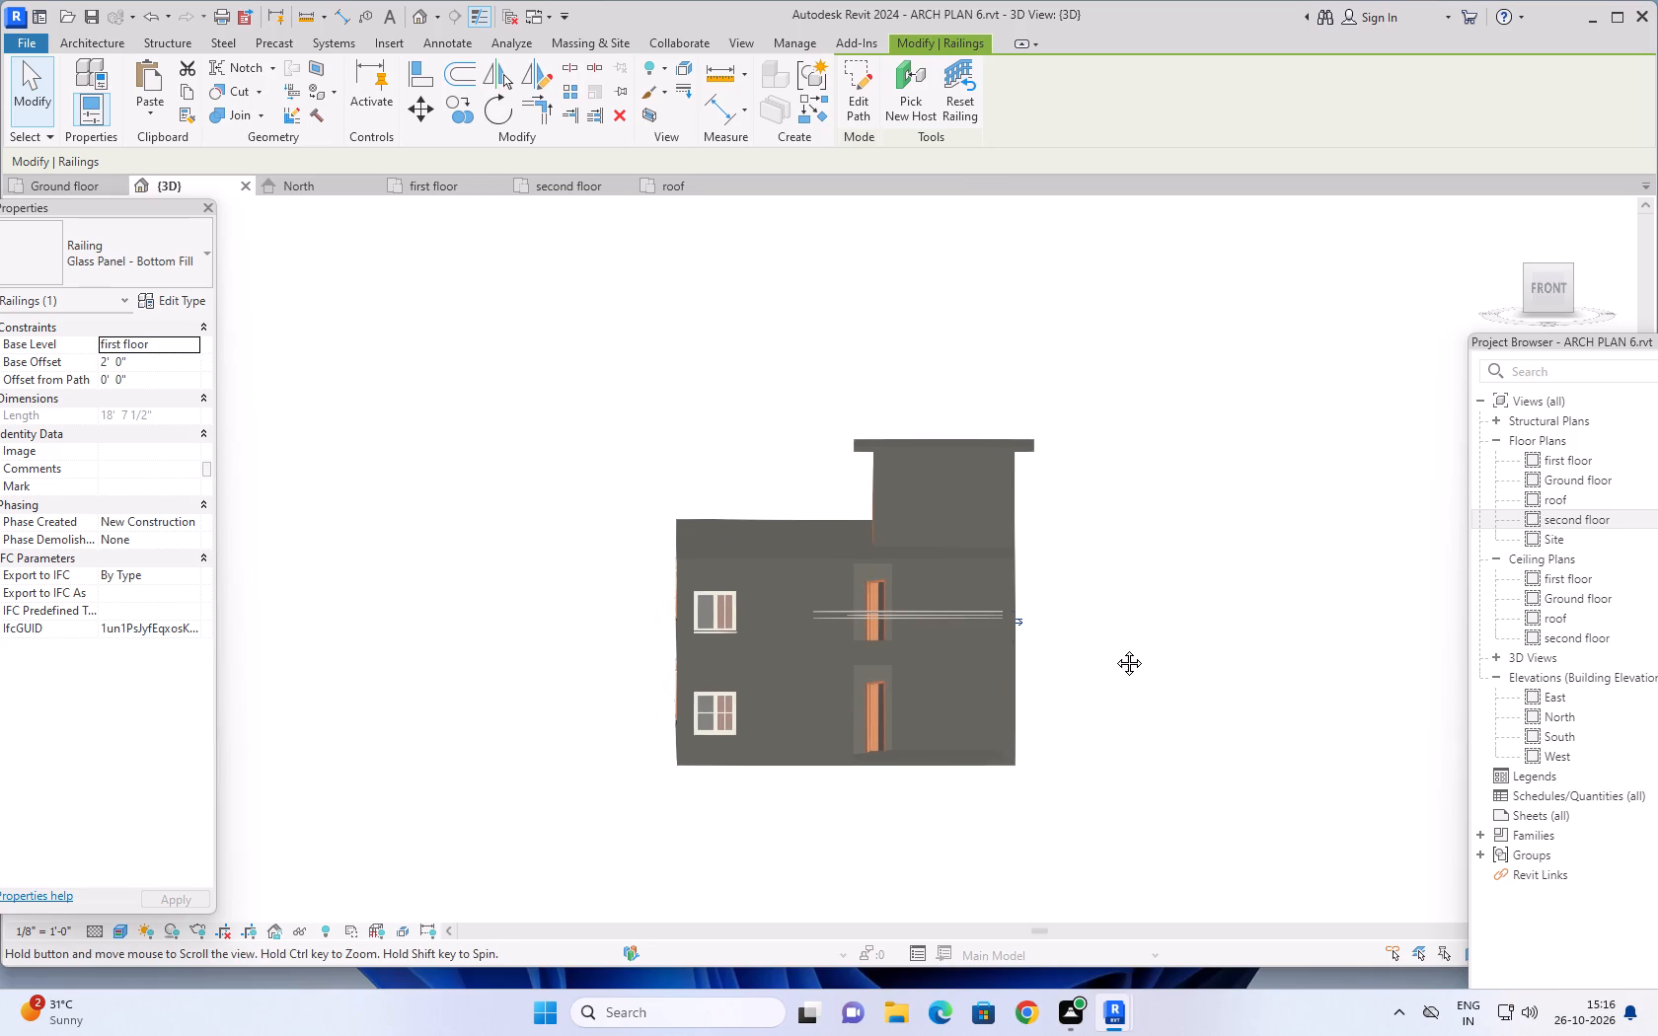
middle_click_drag(1114, 648, 1113, 648)
middle_click_drag(1139, 746, 1184, 749)
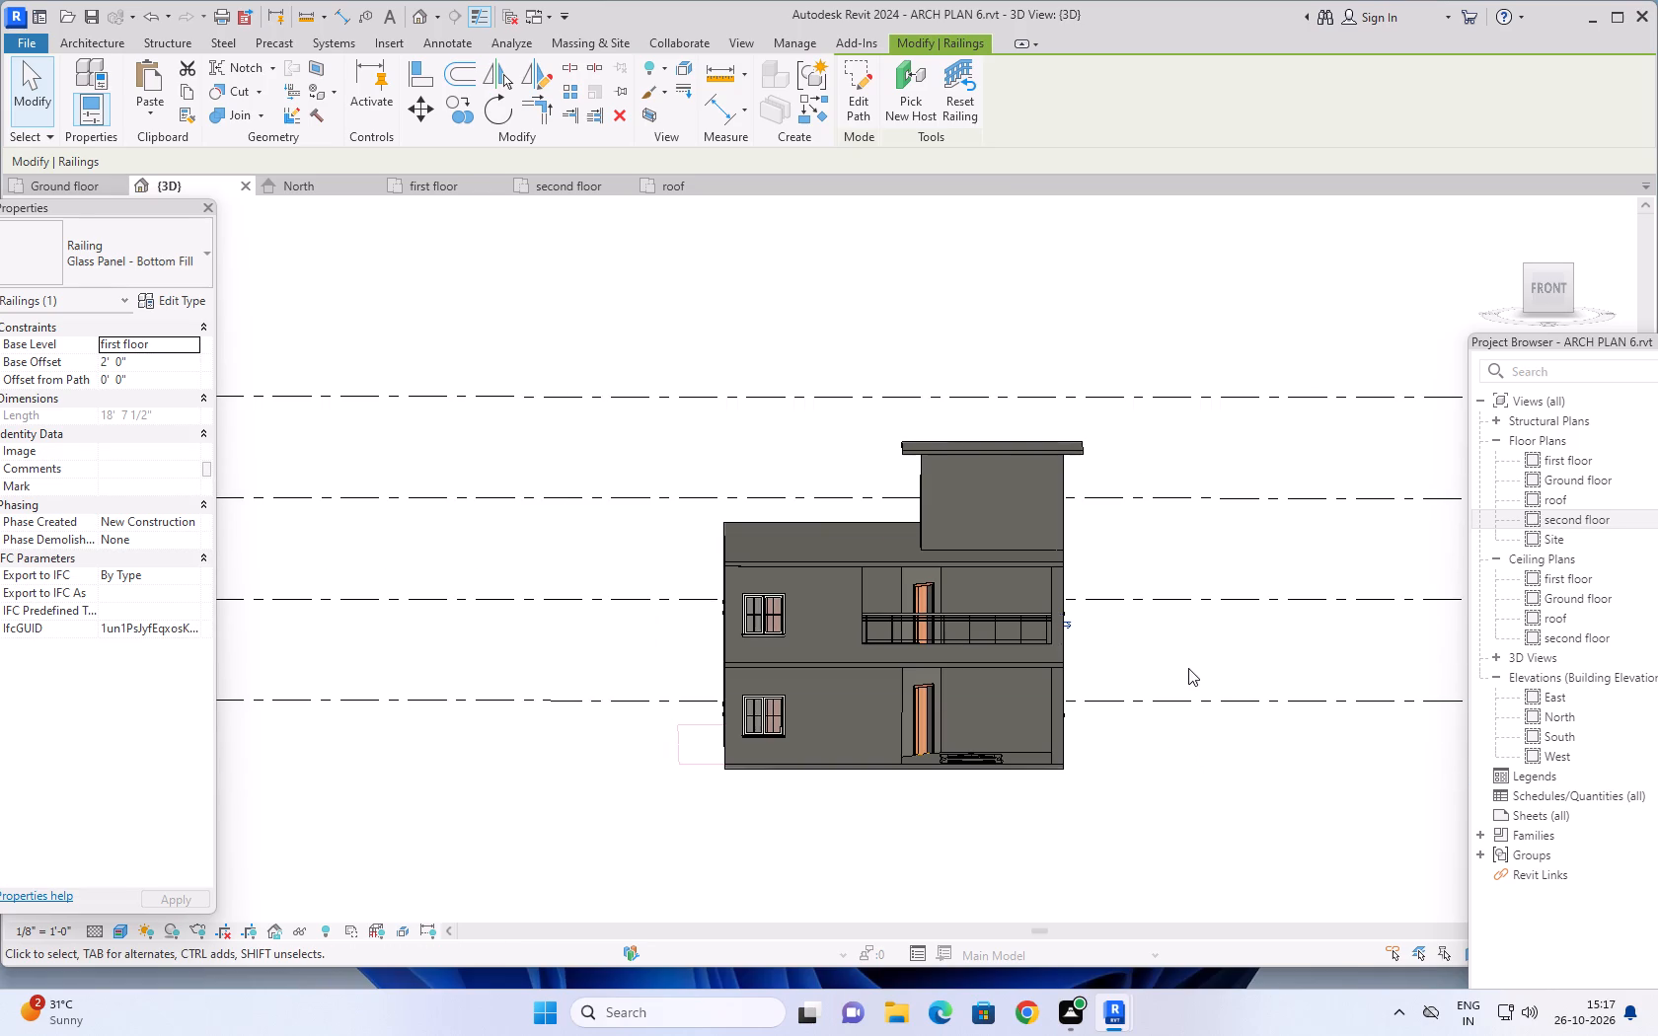
middle_click_drag(1194, 664, 1193, 655, "shift")
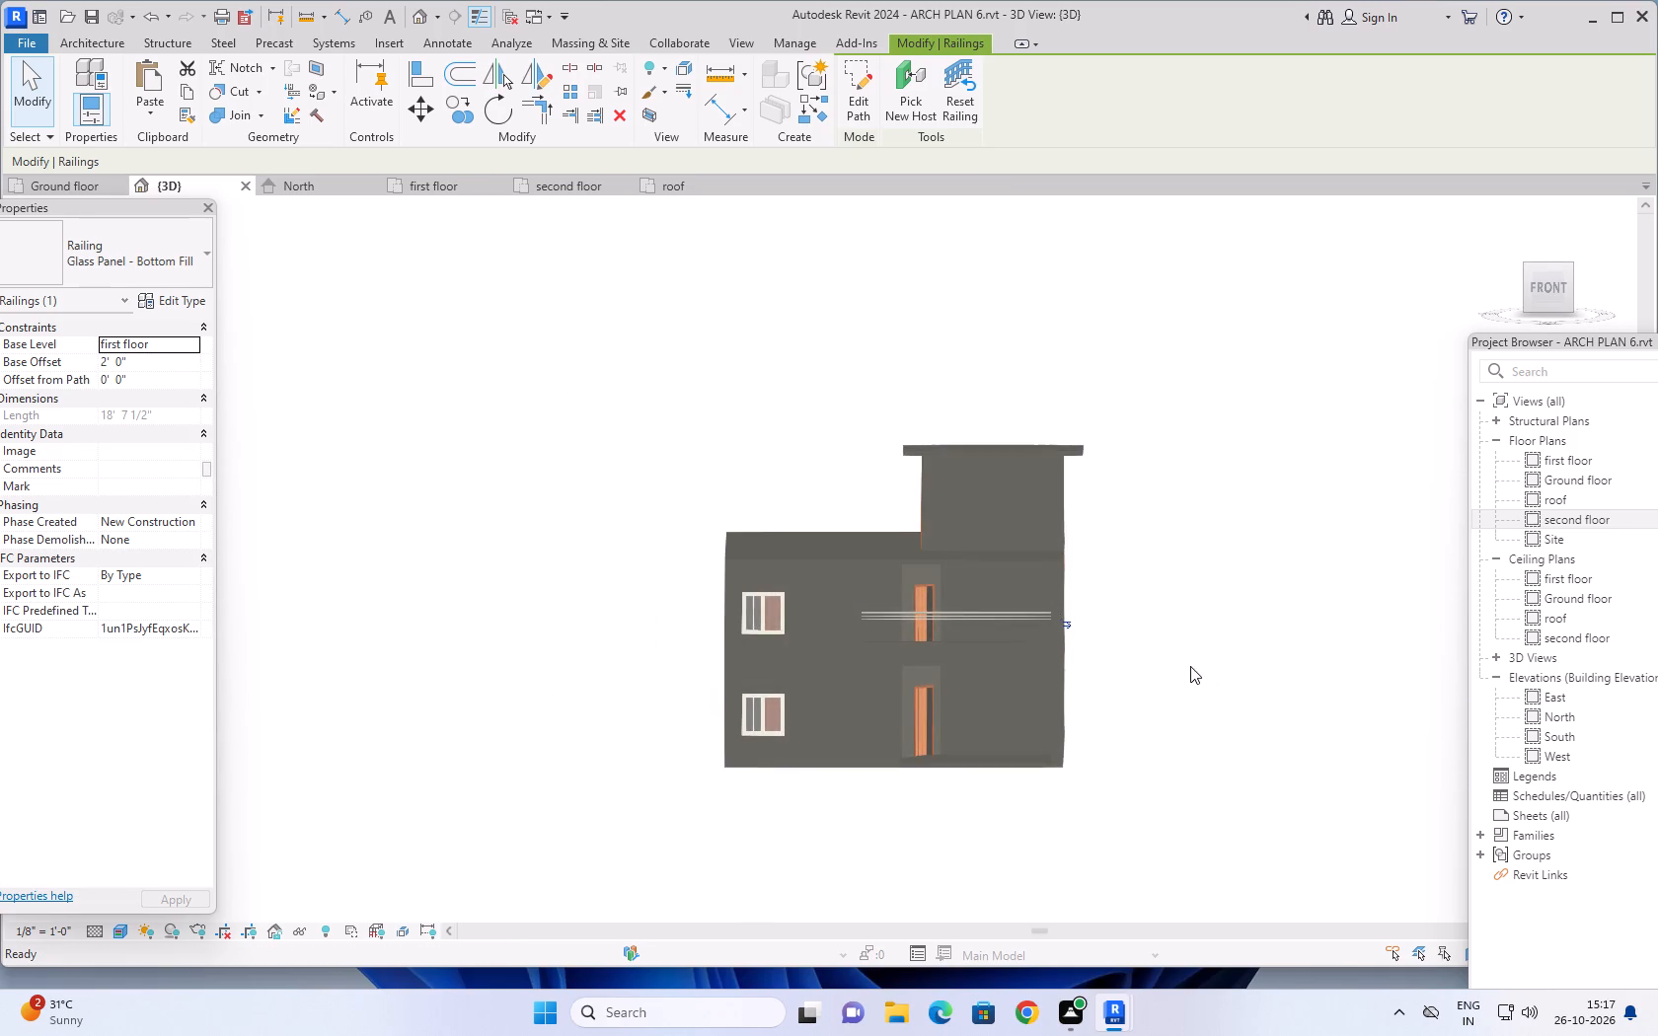
scroll(1175, 681, "up", 2)
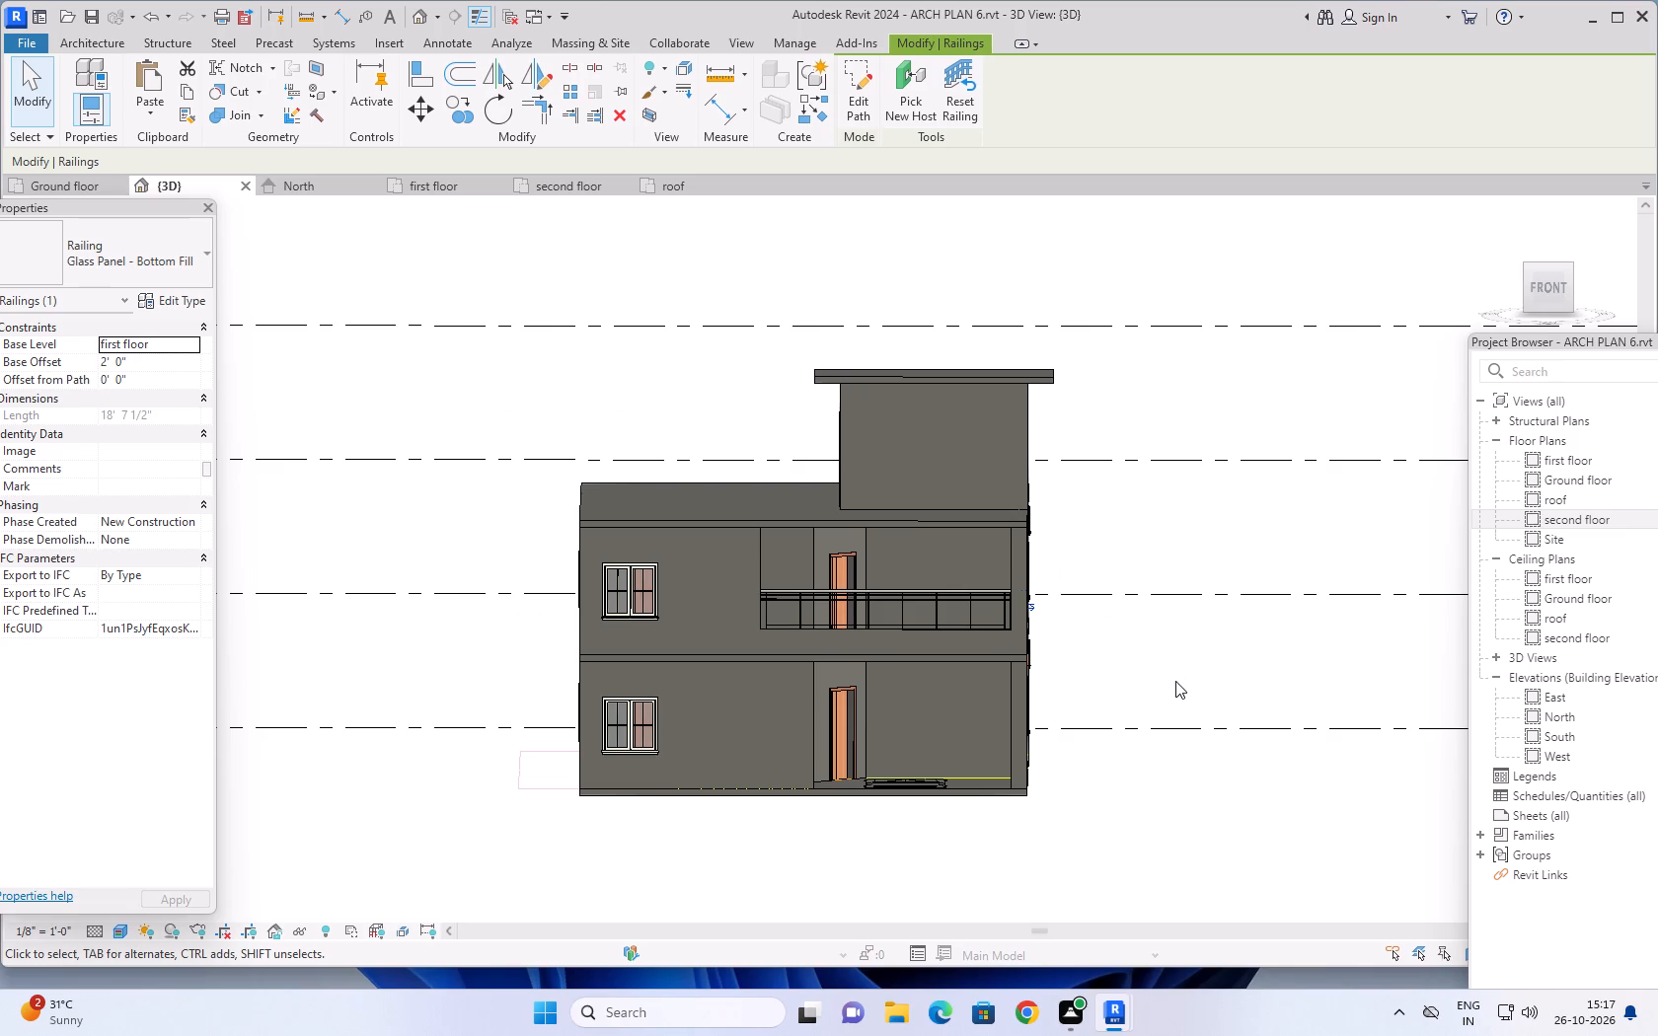
middle_click_drag(1169, 672, 1213, 560)
middle_click_drag(1210, 566, 1201, 781)
middle_click_drag(1222, 612, 1182, 686, "shift")
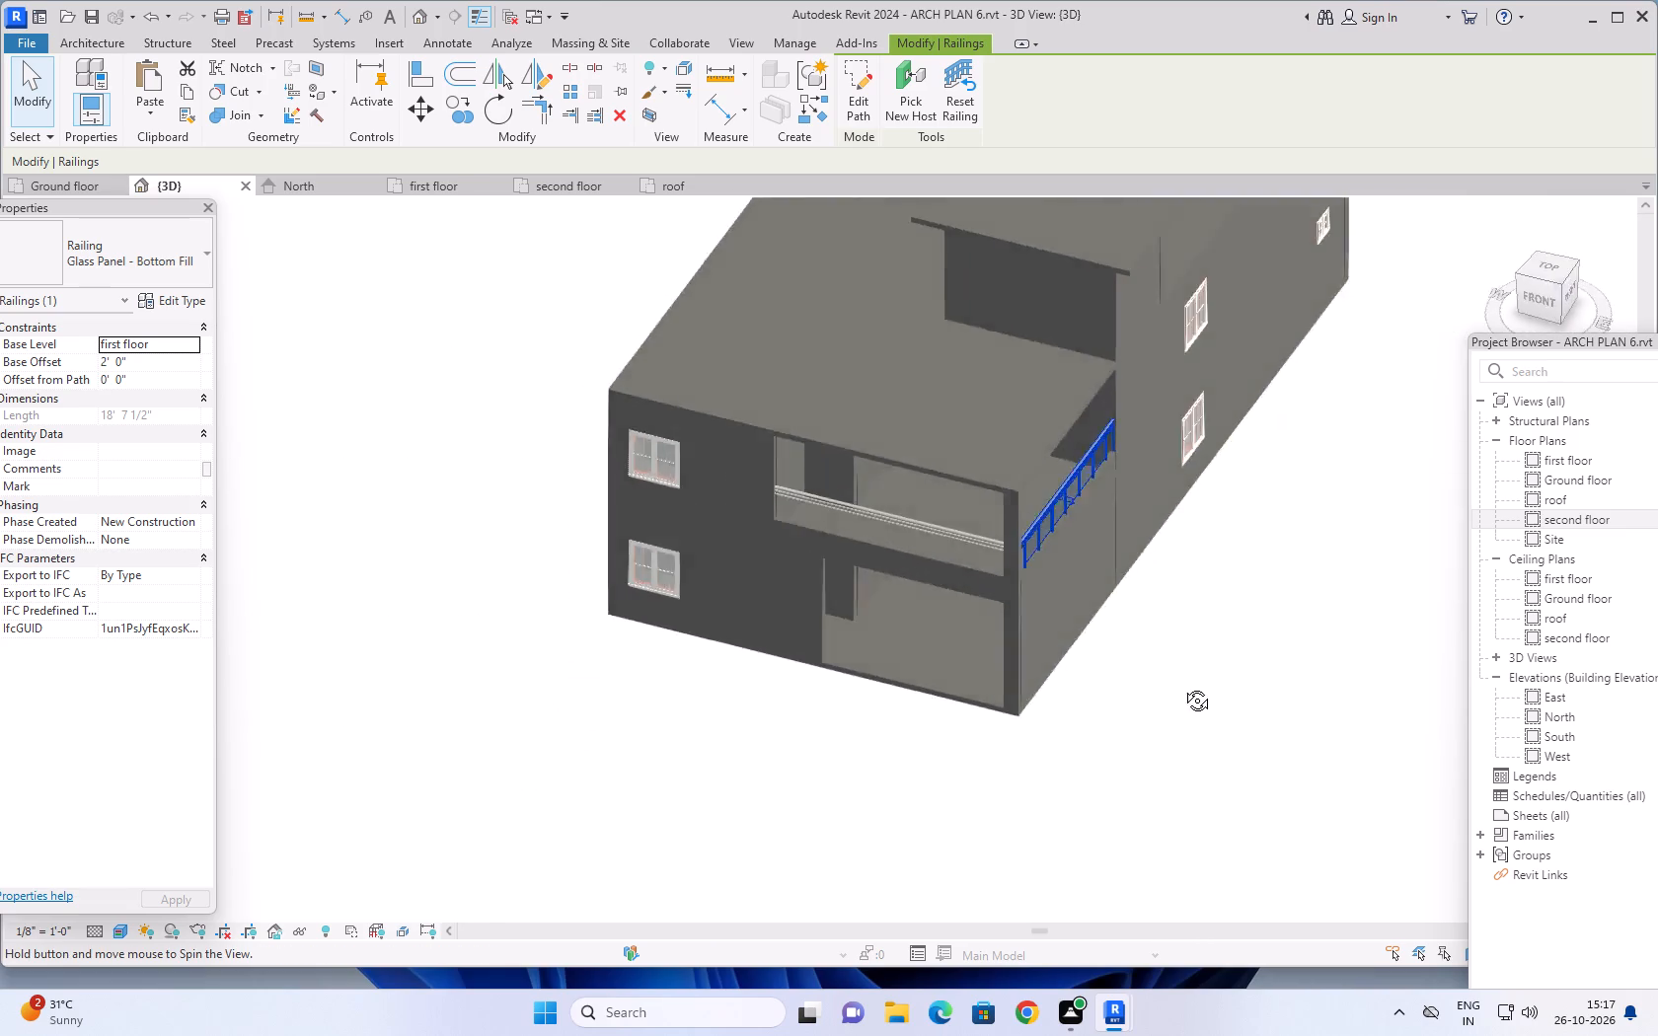
middle_click_drag(1182, 686, 1237, 523, "shift")
scroll(1127, 728, "up", 1)
middle_click_drag(1156, 709, 1166, 572)
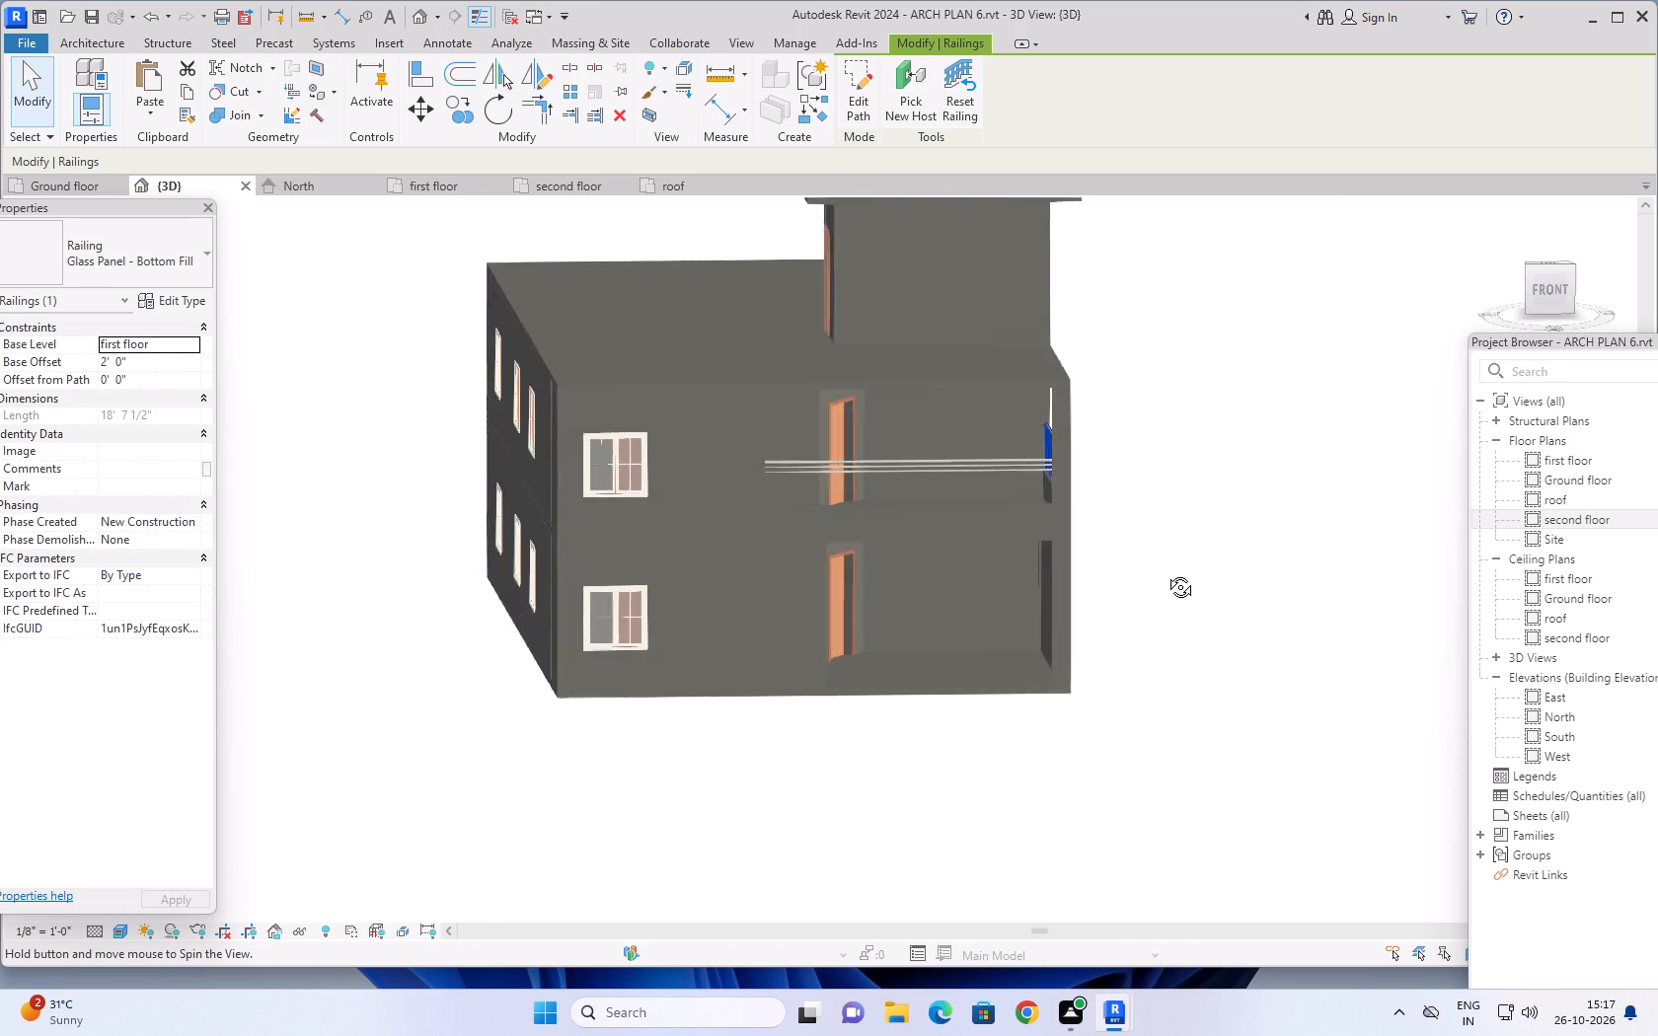
middle_click_drag(1166, 572, 1157, 573)
scroll(1158, 574, "up", 1)
scroll(1175, 562, "down", 2)
middle_click_drag(1217, 509, 1197, 705)
middle_click(1208, 690, "shift")
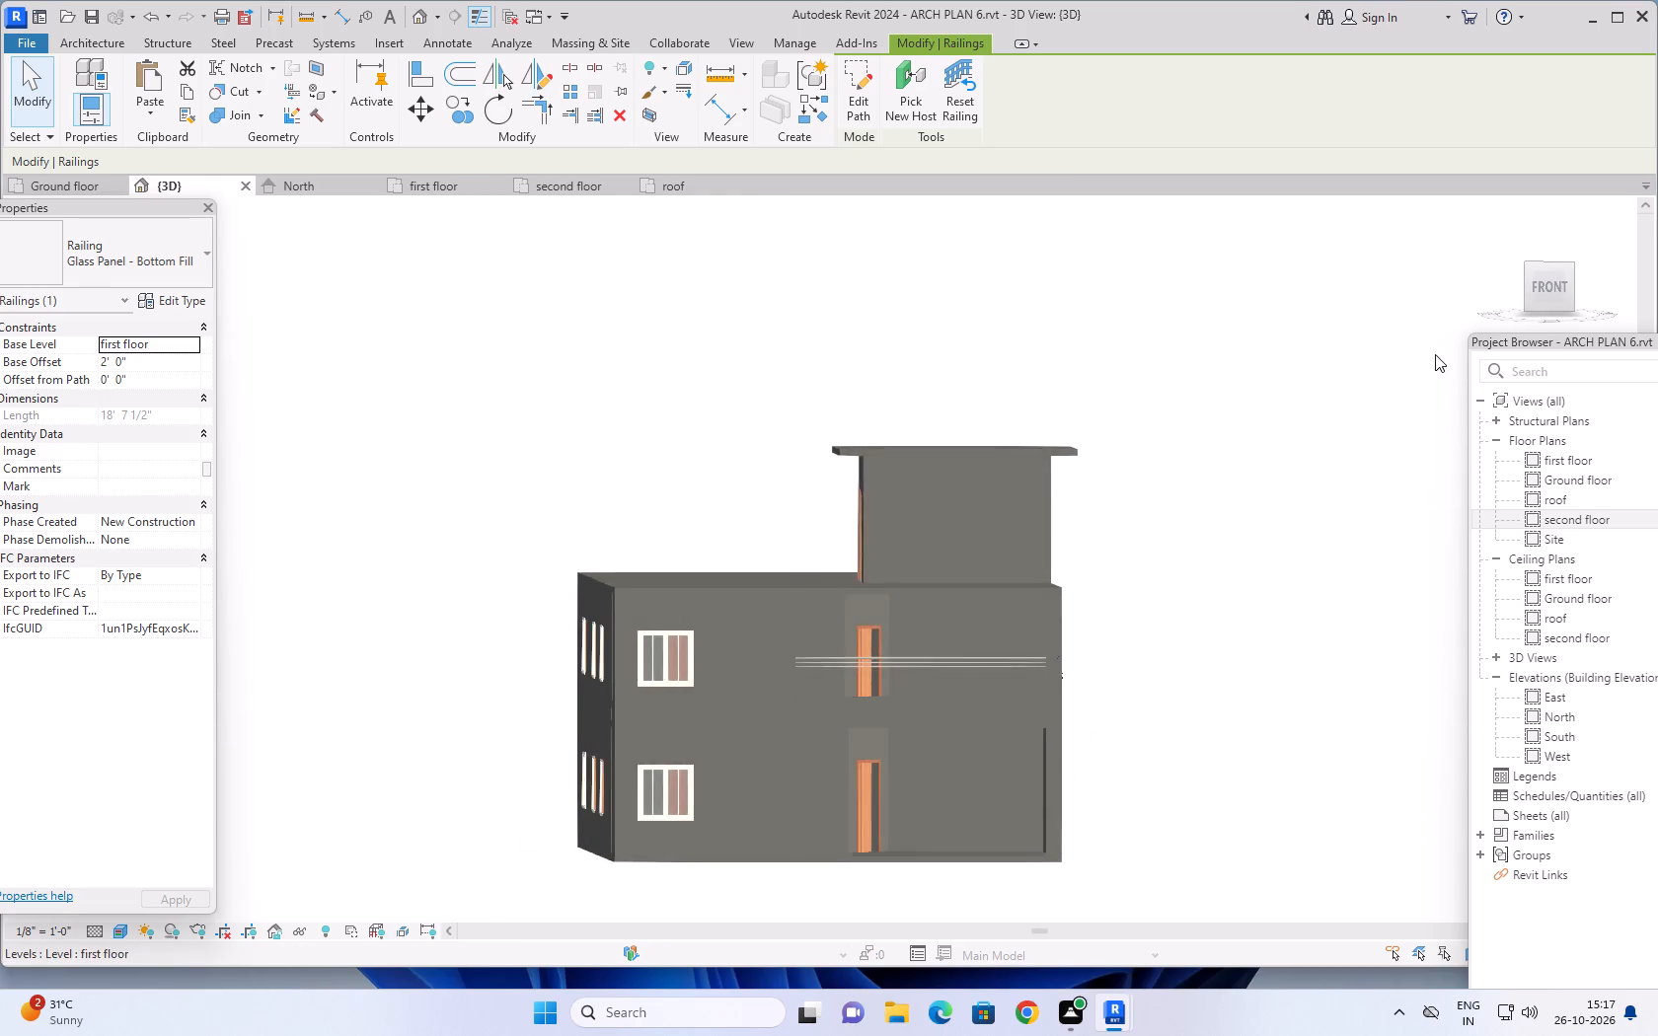
Orient the 3D model to the Front view and examine the whole facade with its balcony railing.
left_click(1545, 288)
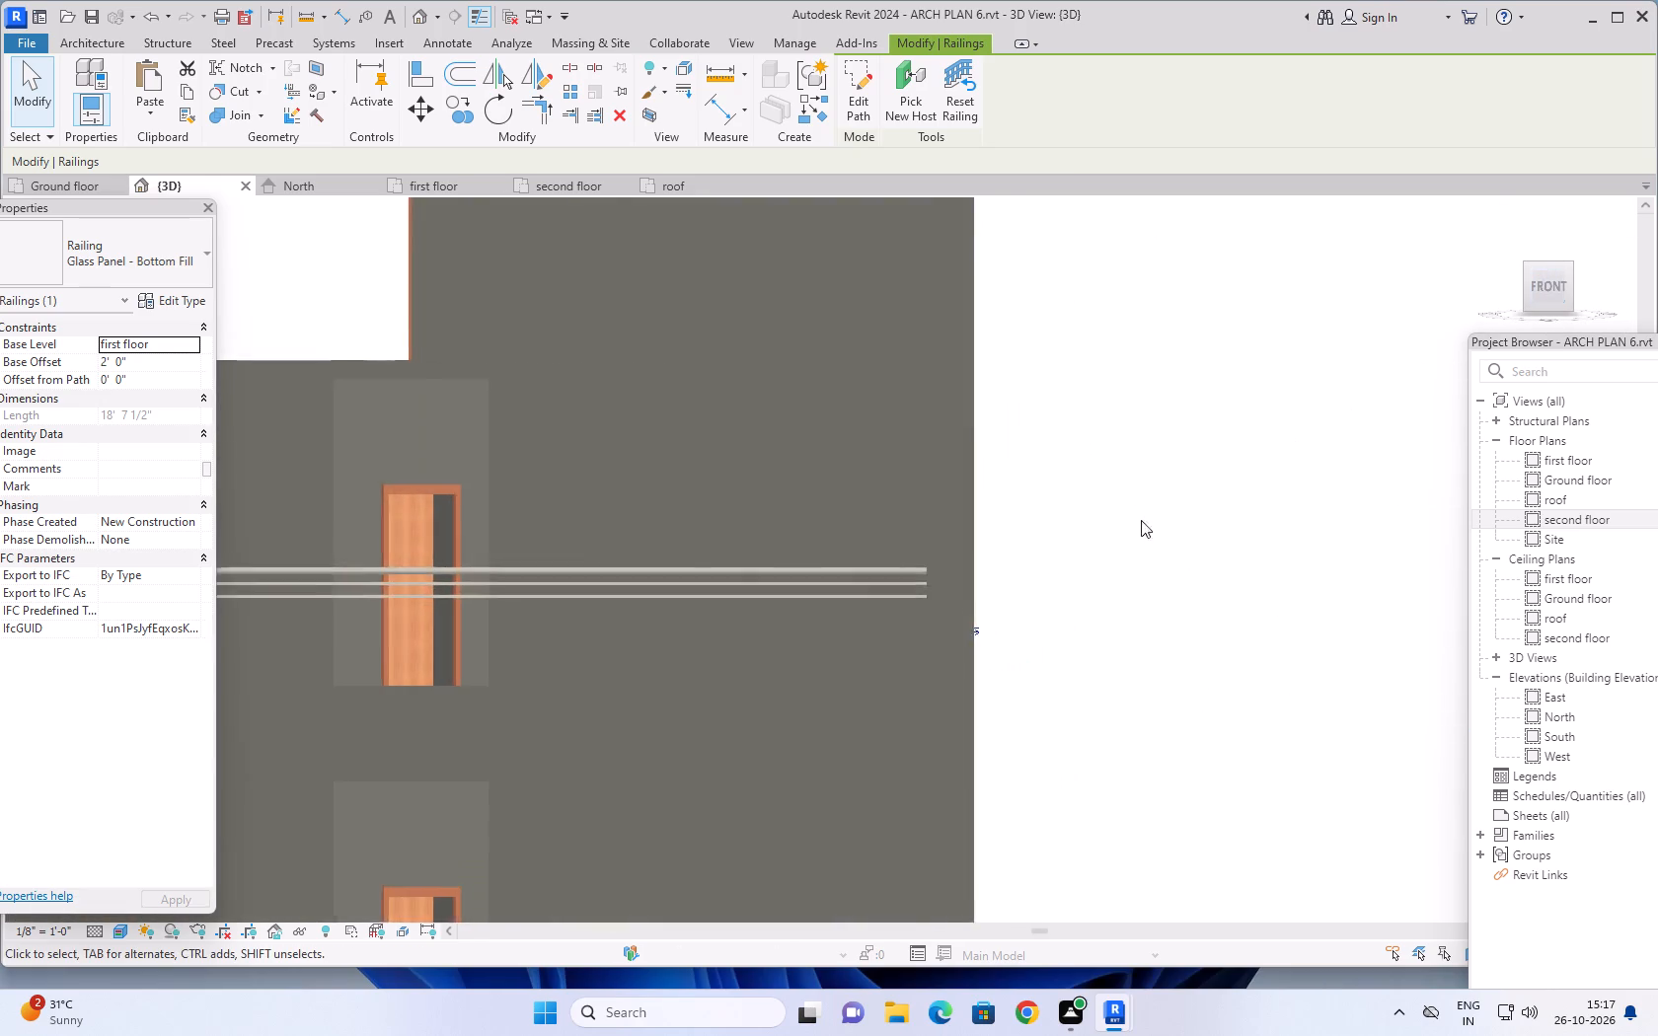
scroll(1050, 583, "down", 6)
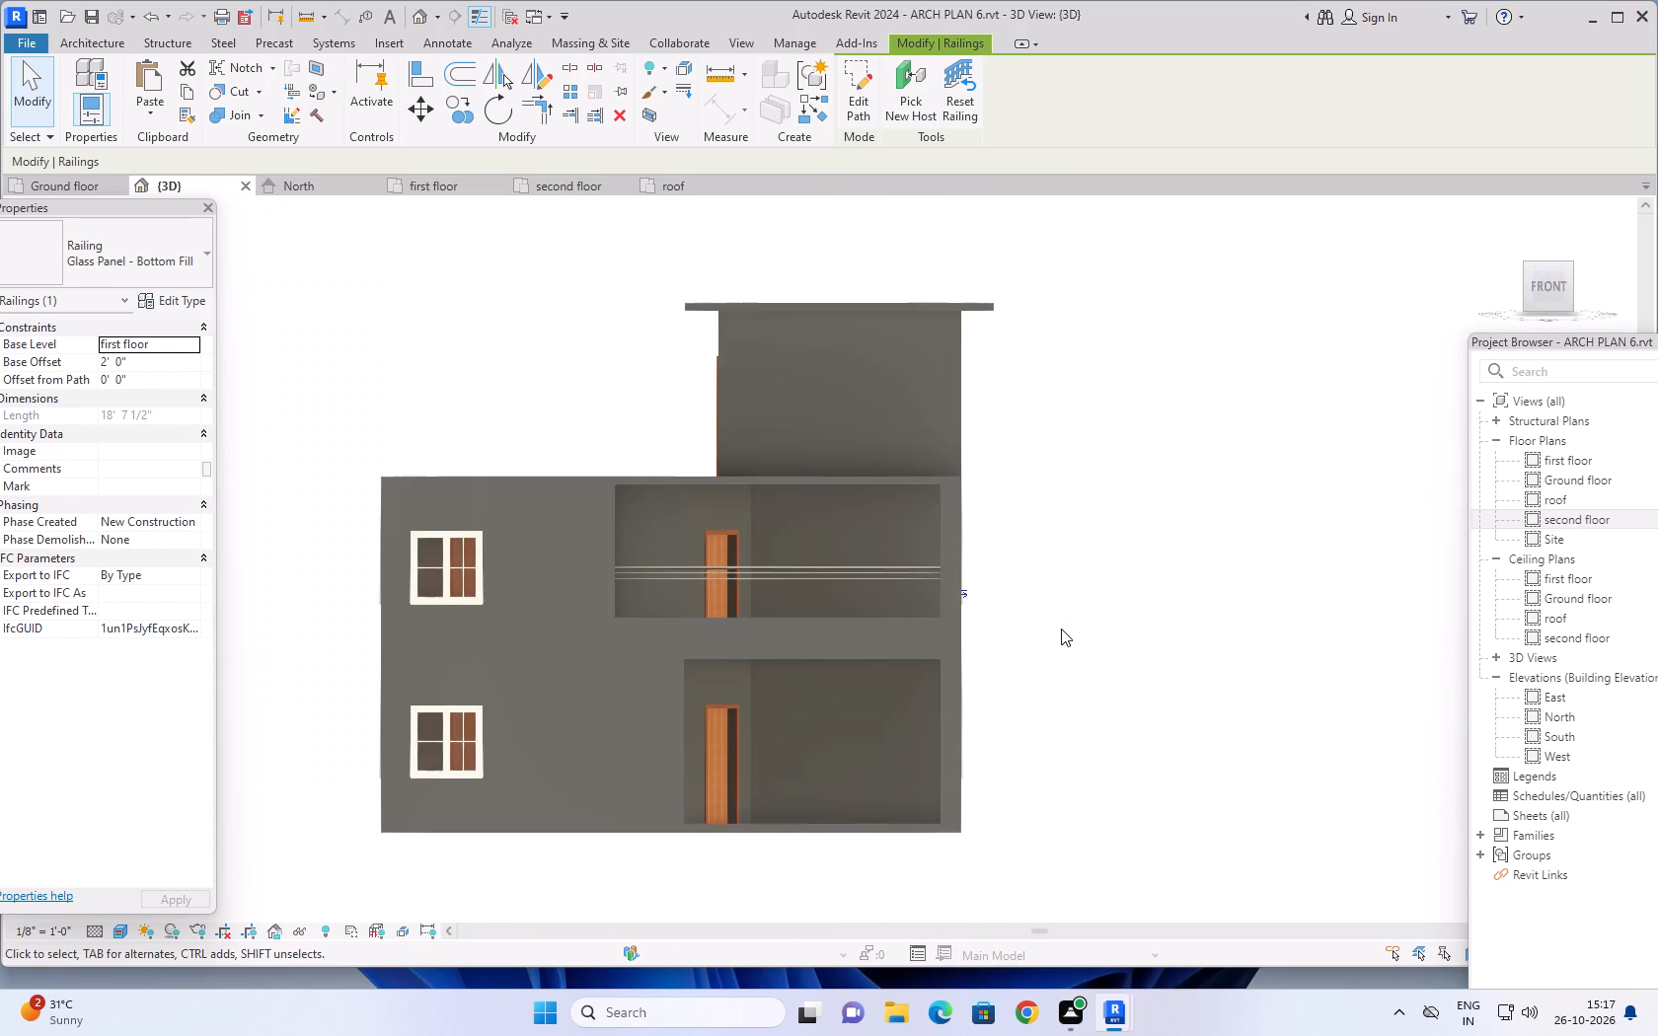
scroll(1061, 629, "down", 4)
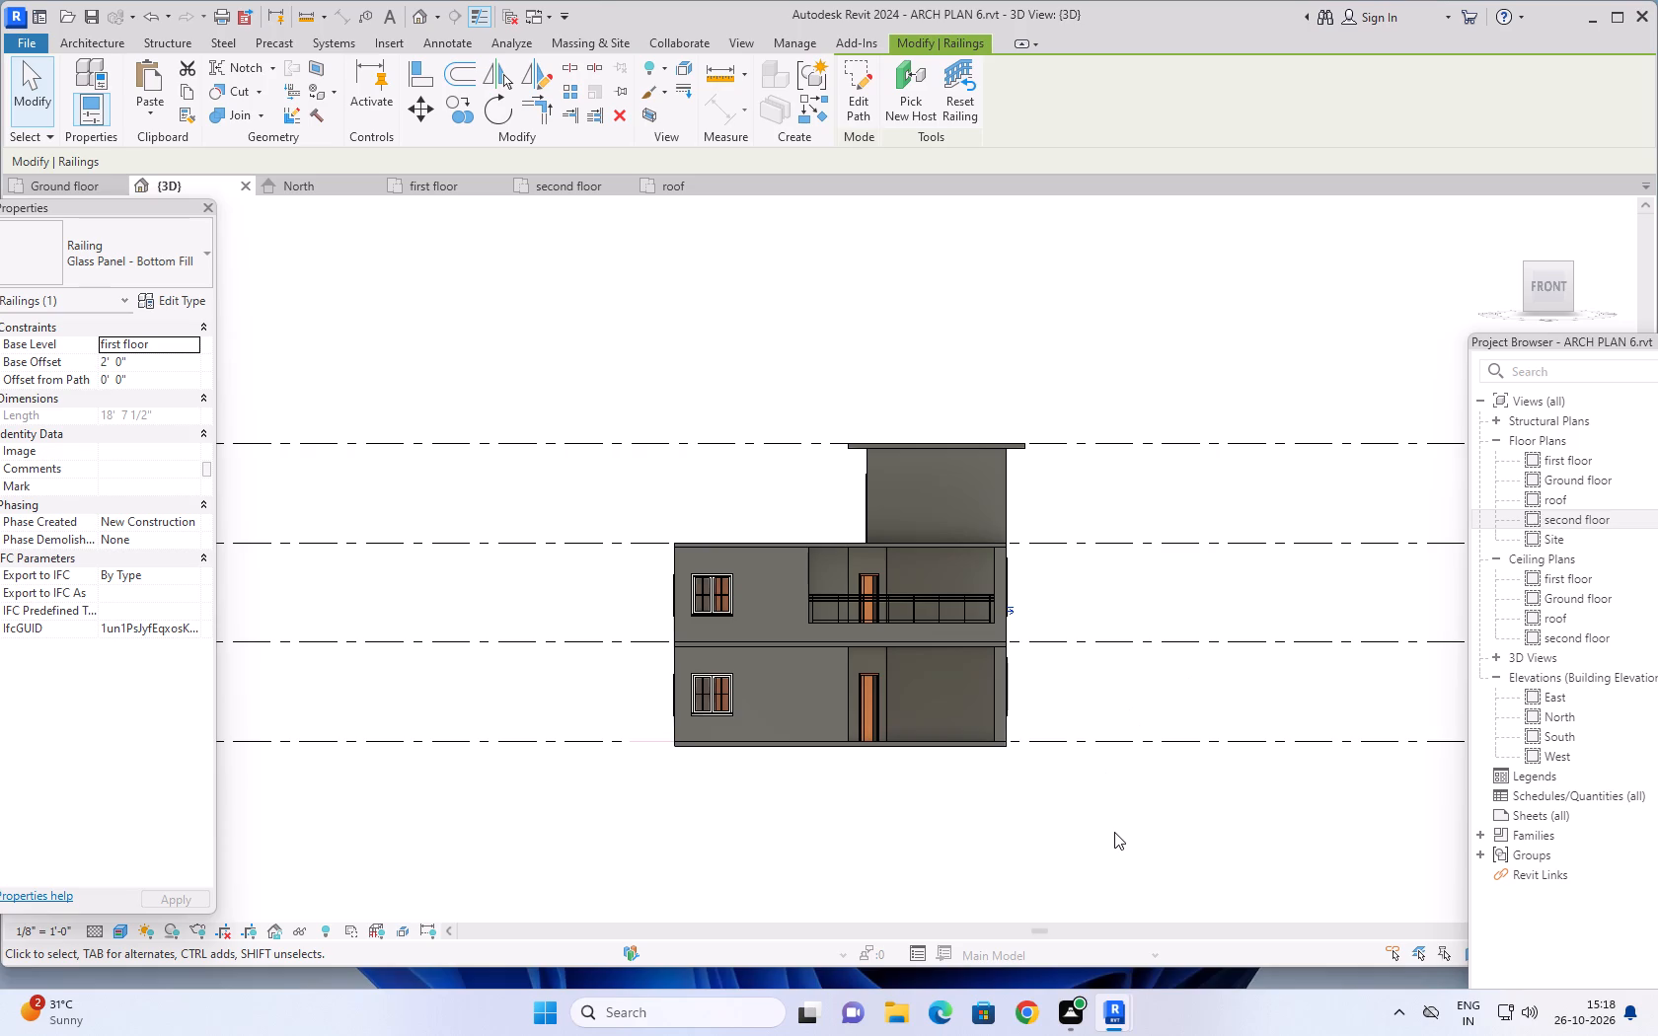
scroll(1076, 842, "down", 1)
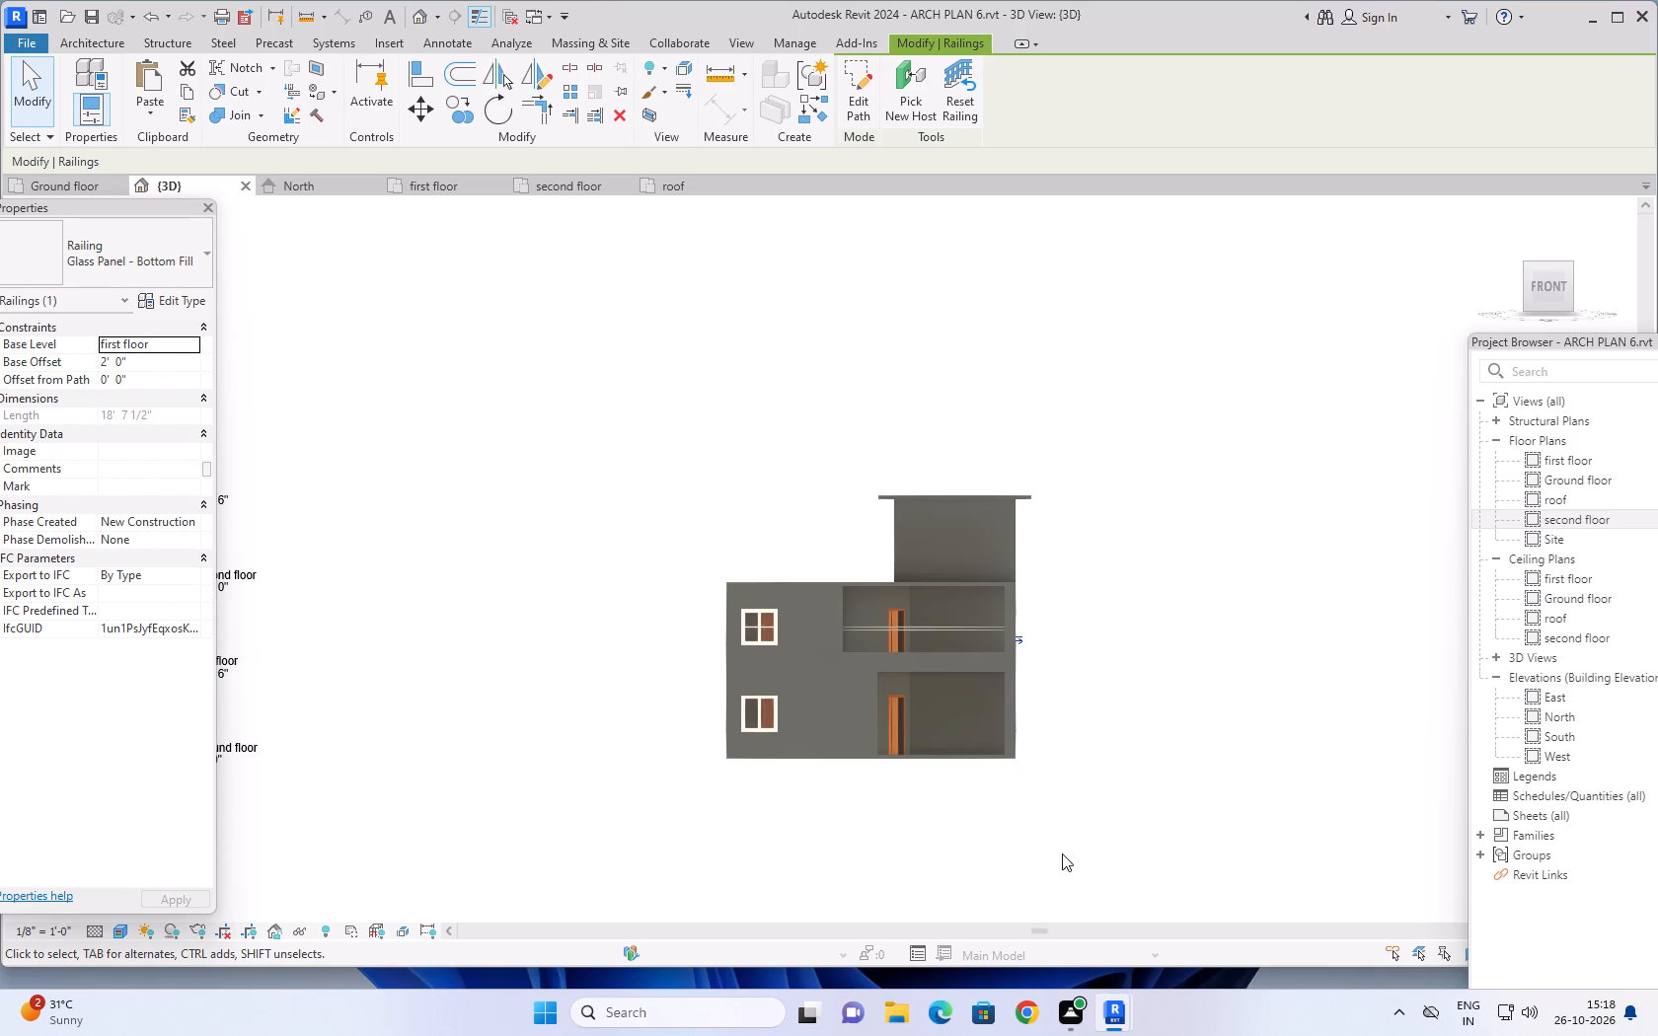
middle_click_drag(1062, 853, 1171, 862)
scroll(1089, 840, "up", 1)
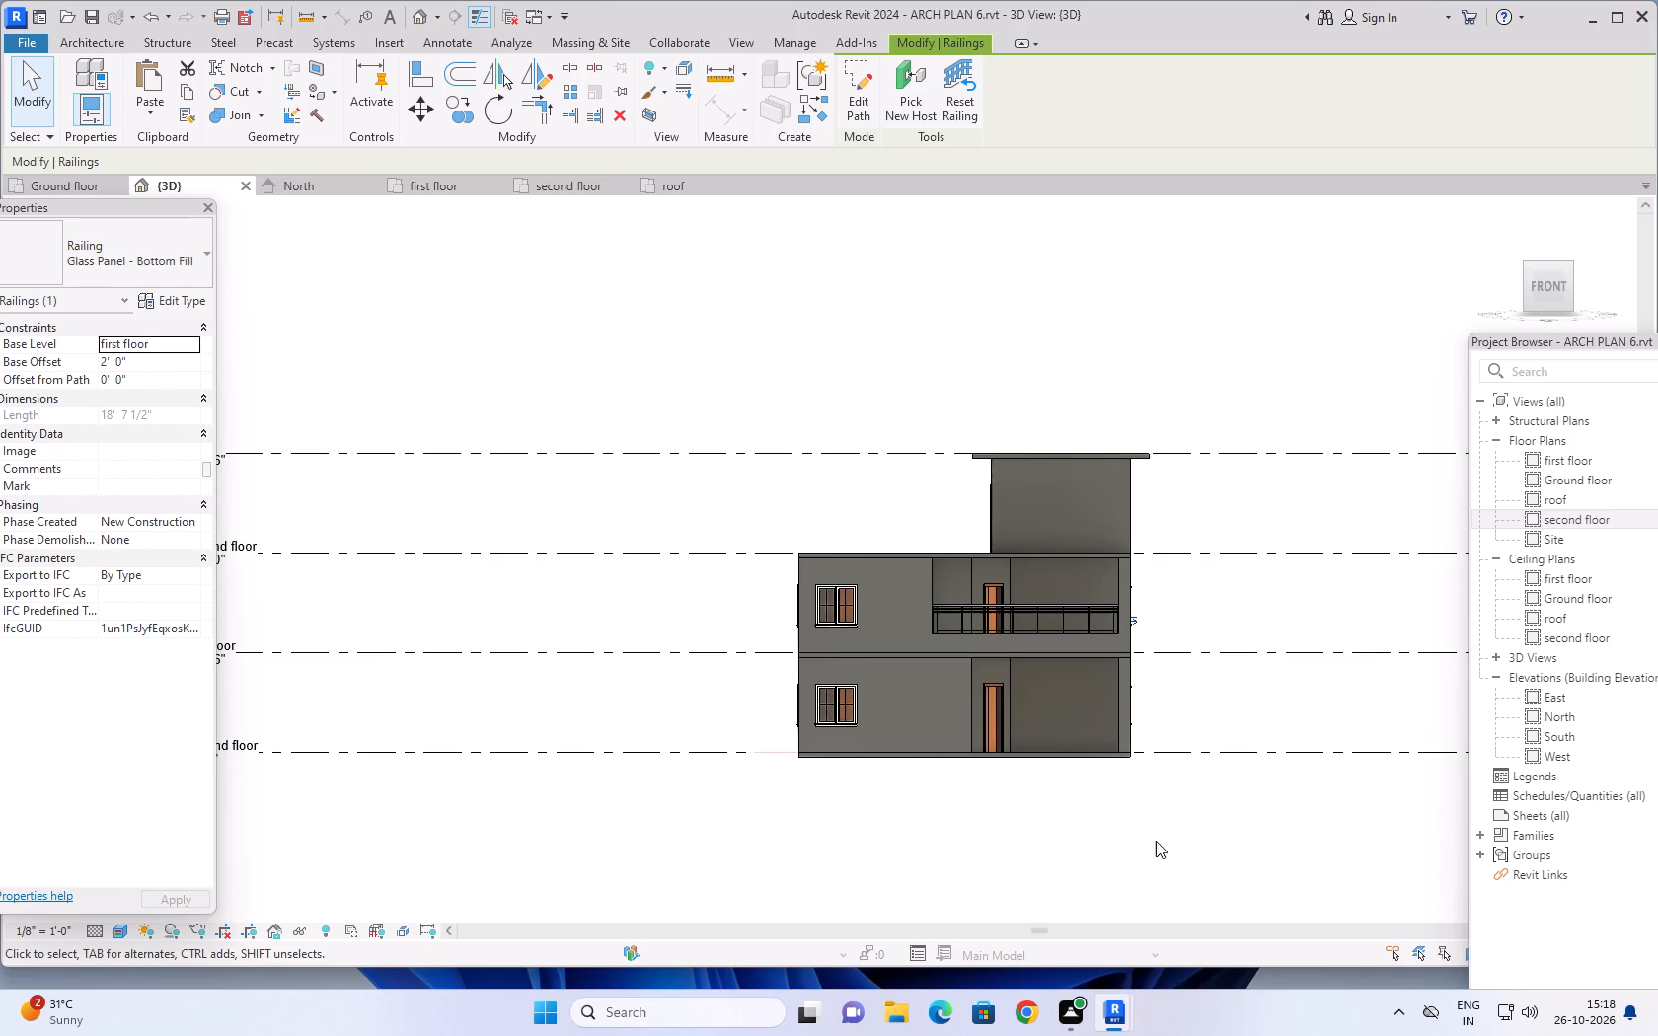
Save the project.
key("ctrl+s")
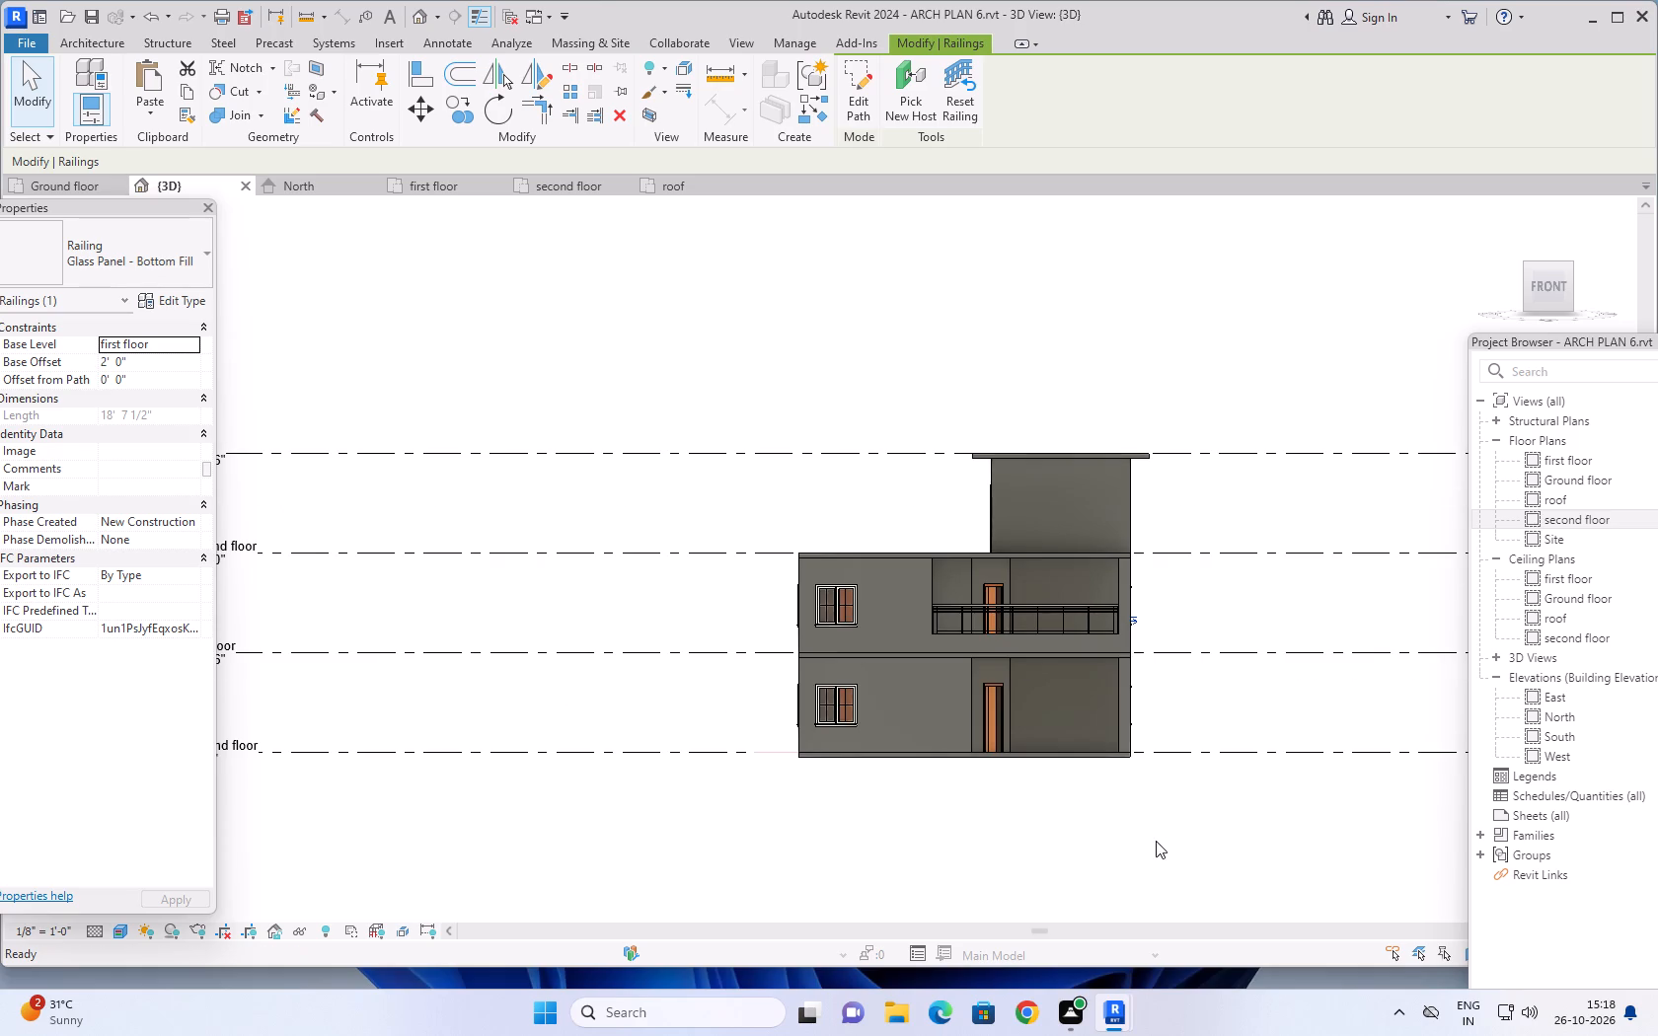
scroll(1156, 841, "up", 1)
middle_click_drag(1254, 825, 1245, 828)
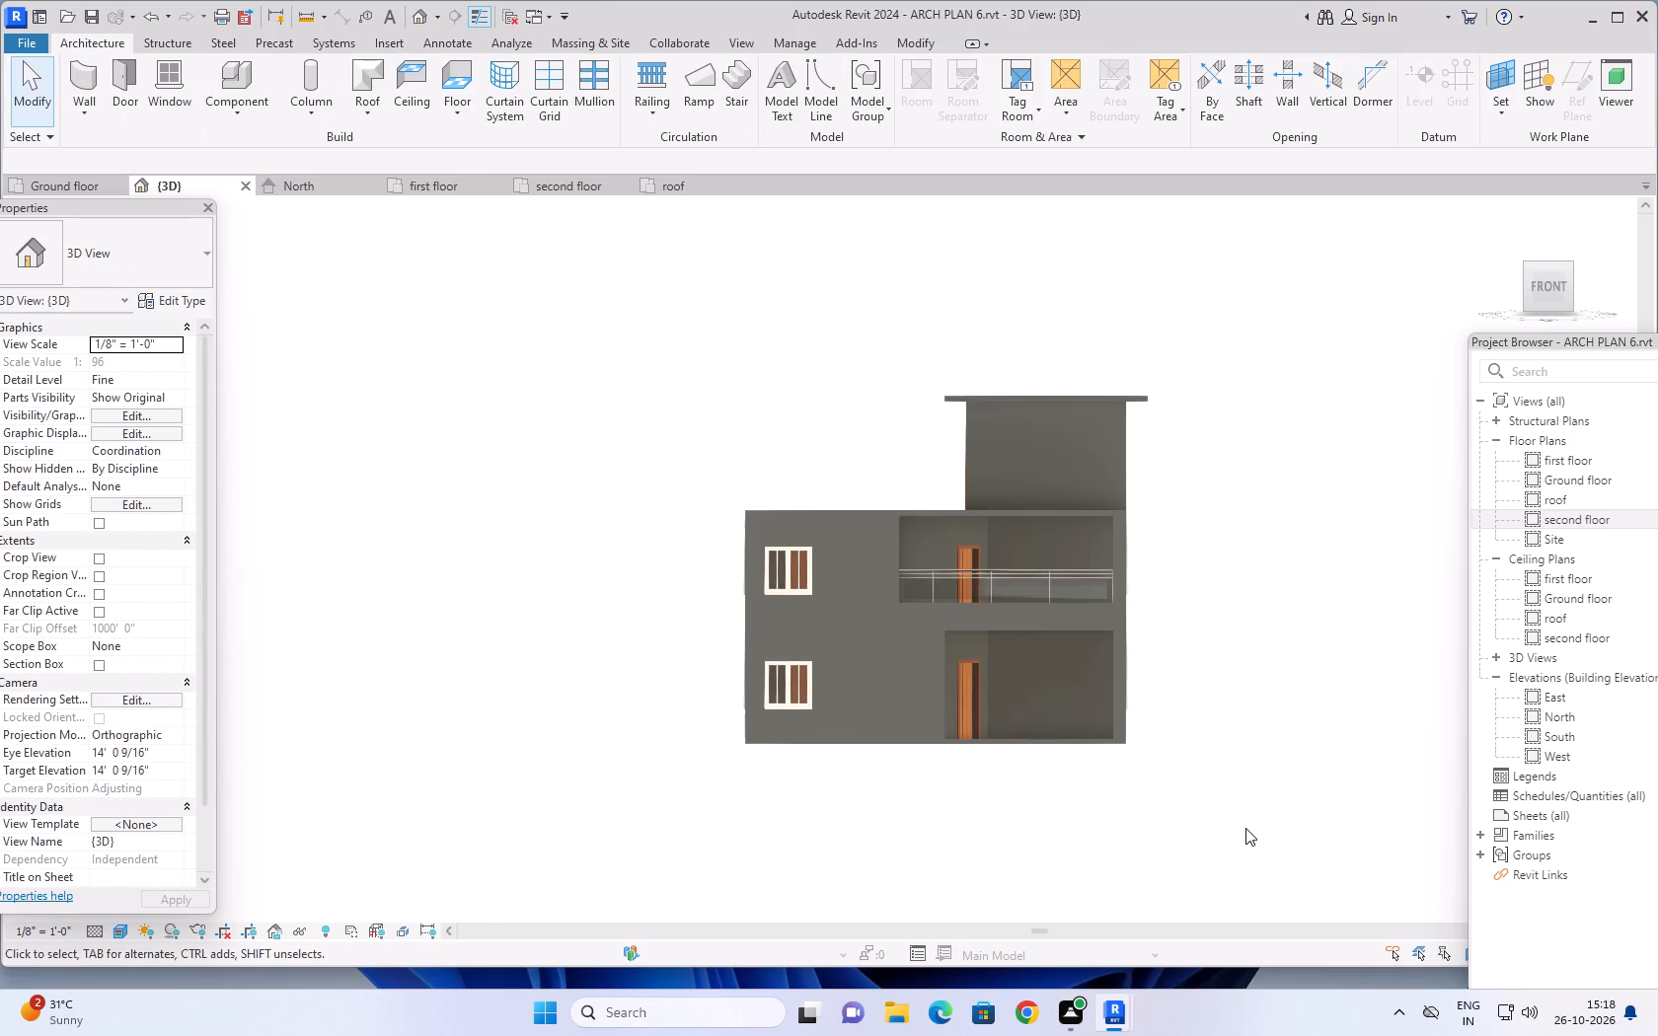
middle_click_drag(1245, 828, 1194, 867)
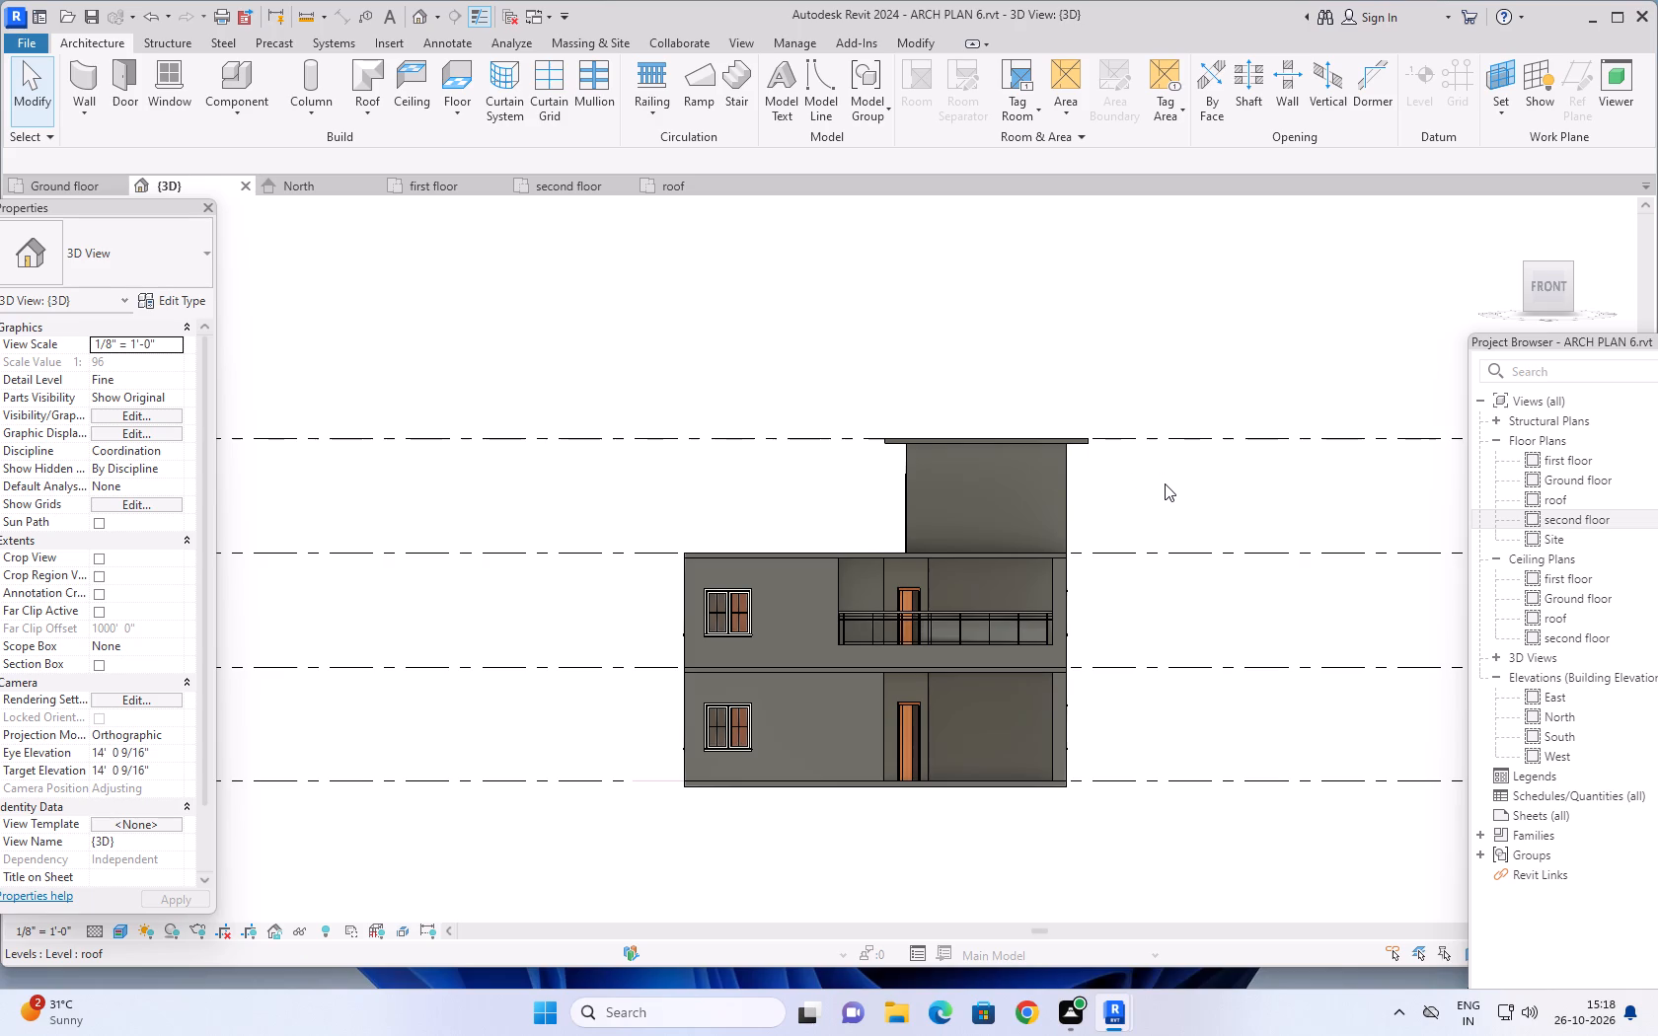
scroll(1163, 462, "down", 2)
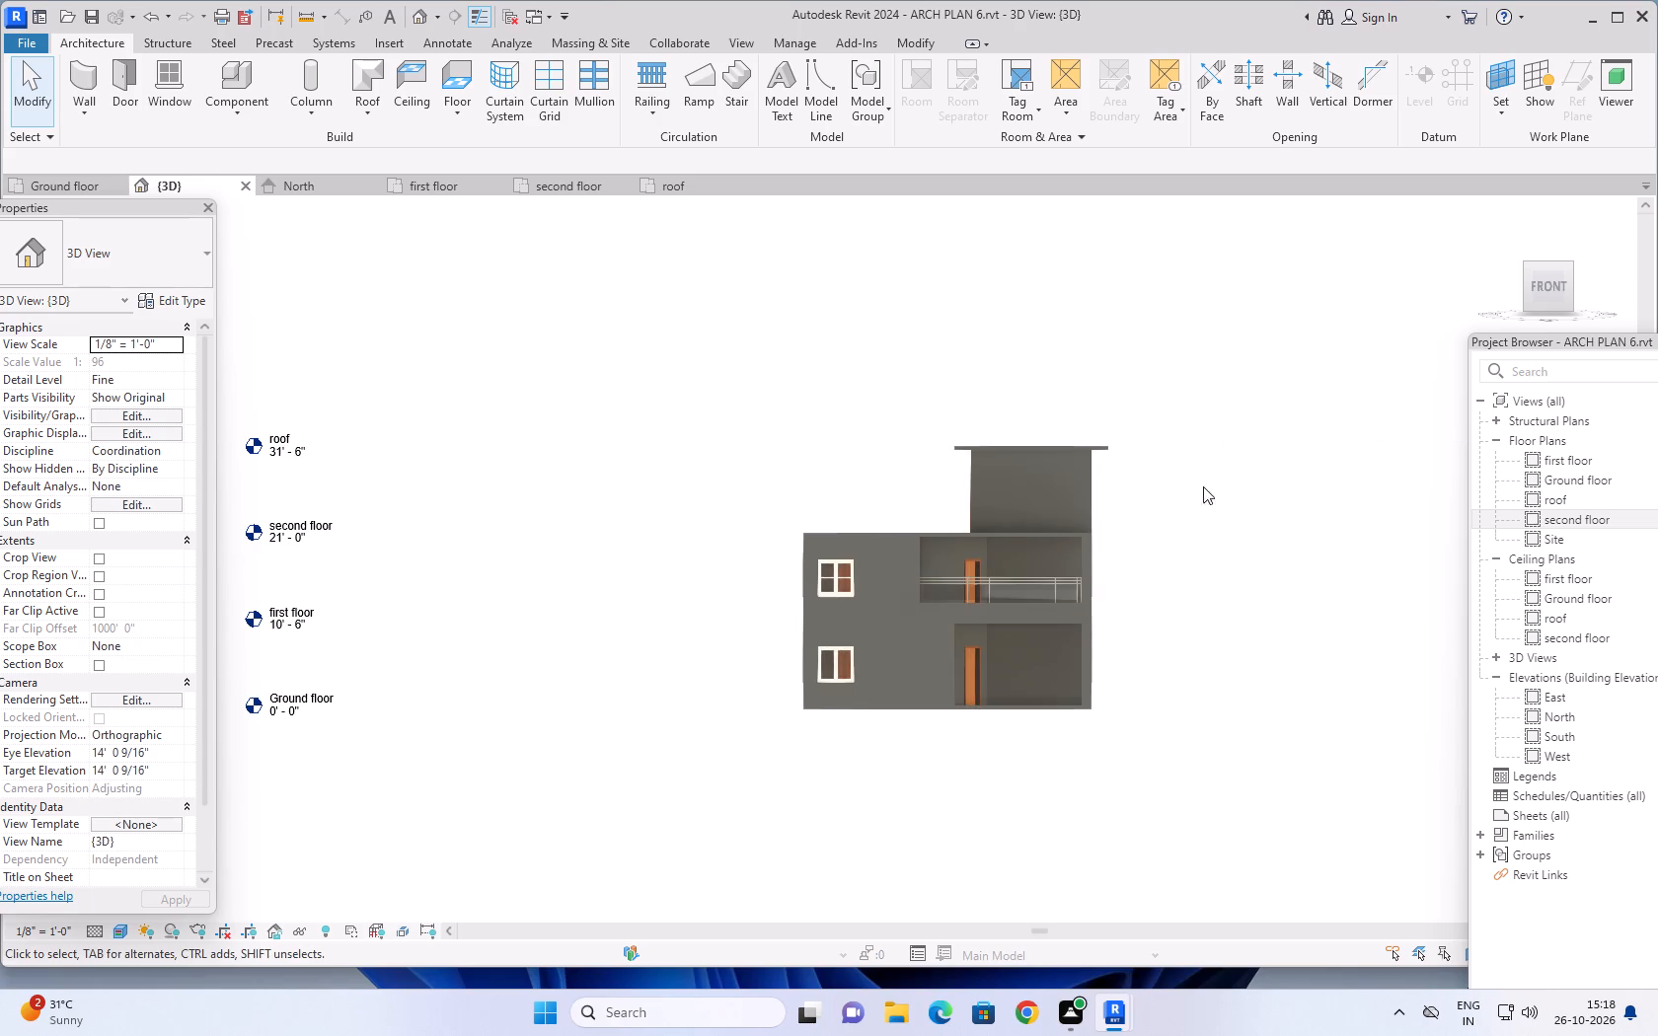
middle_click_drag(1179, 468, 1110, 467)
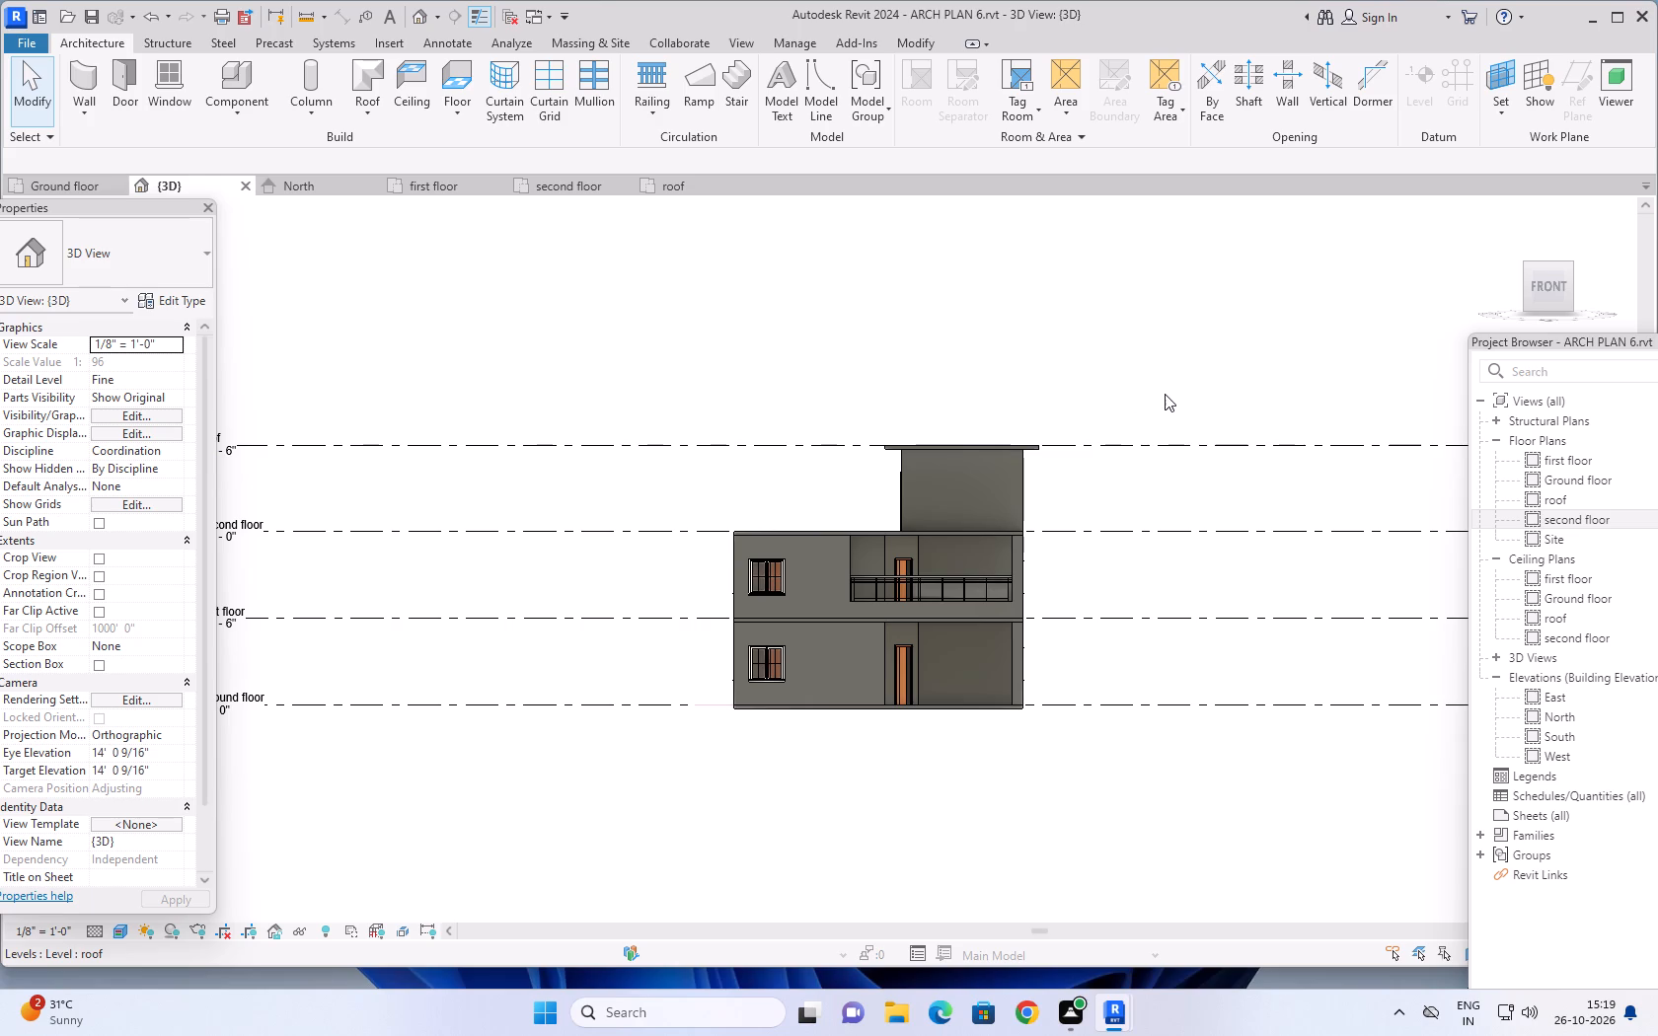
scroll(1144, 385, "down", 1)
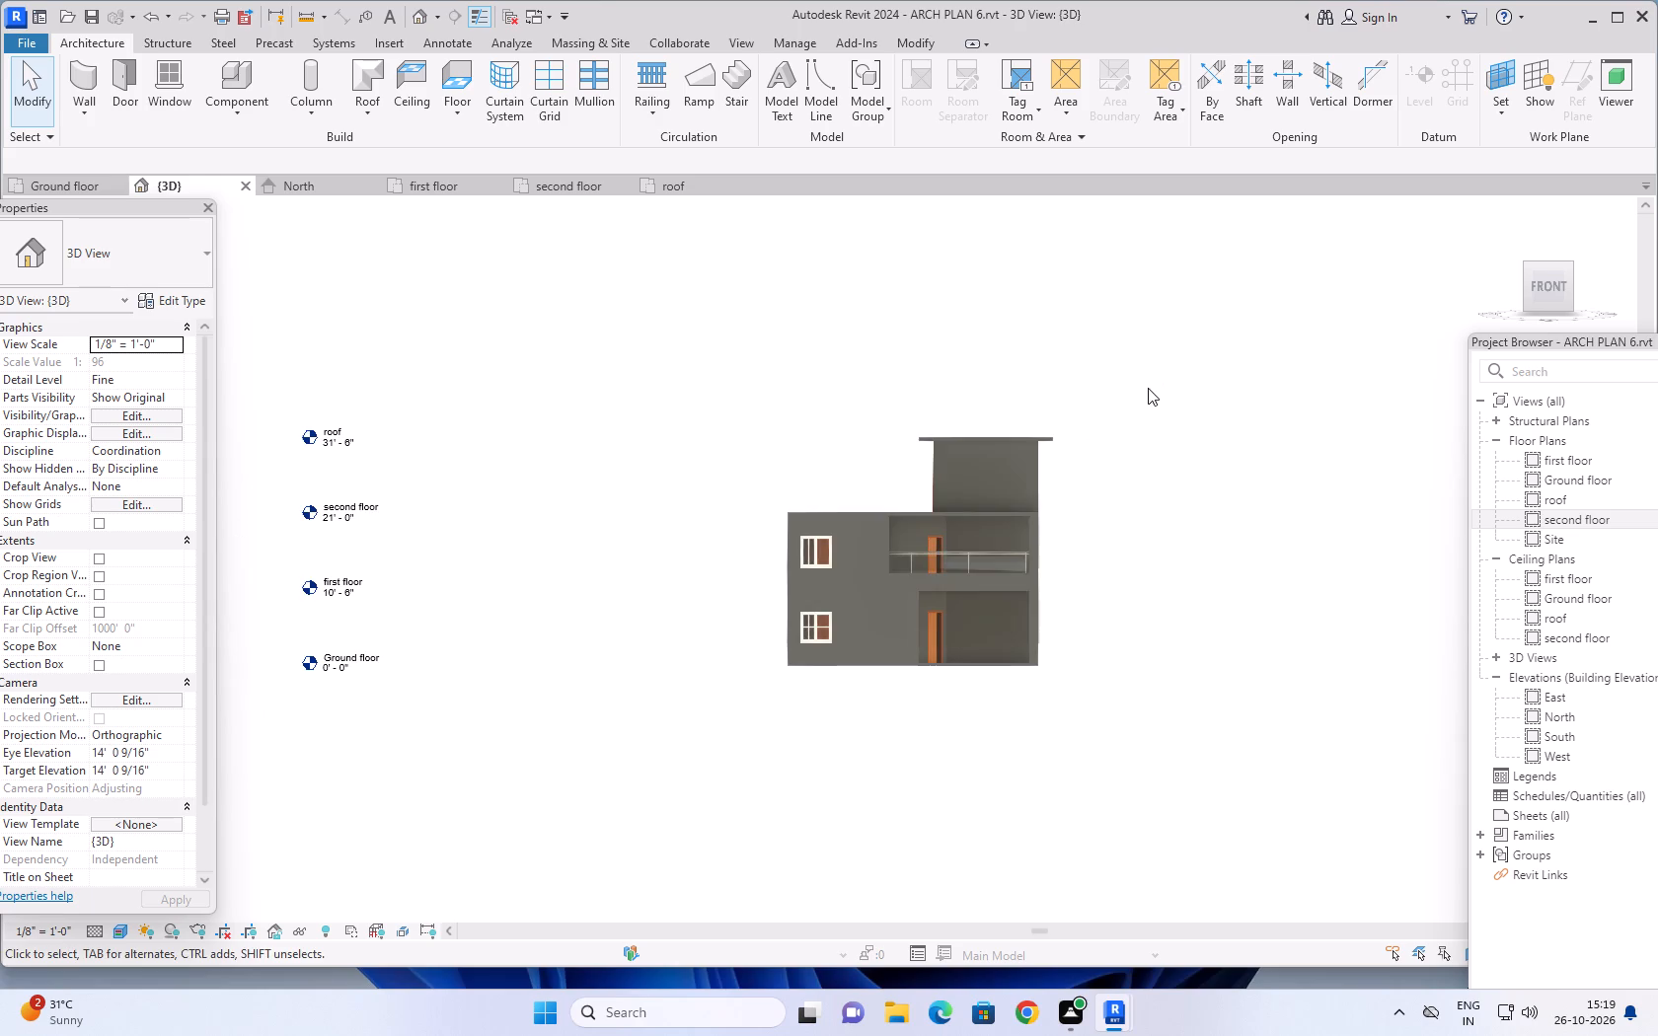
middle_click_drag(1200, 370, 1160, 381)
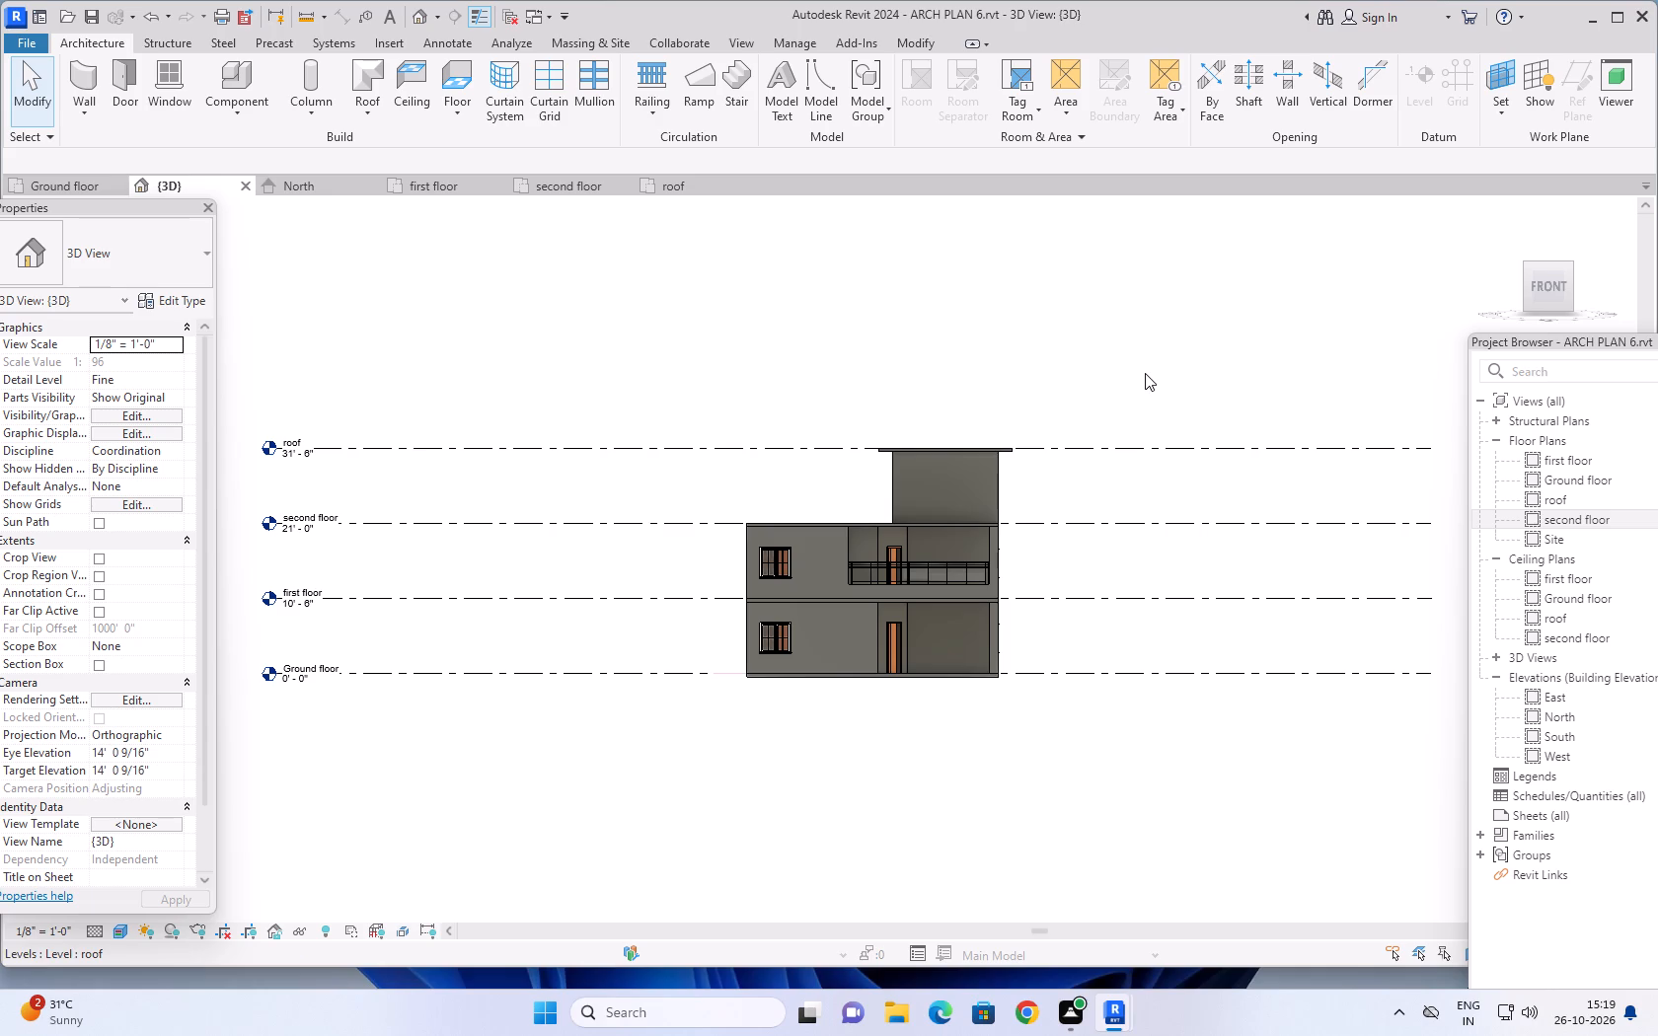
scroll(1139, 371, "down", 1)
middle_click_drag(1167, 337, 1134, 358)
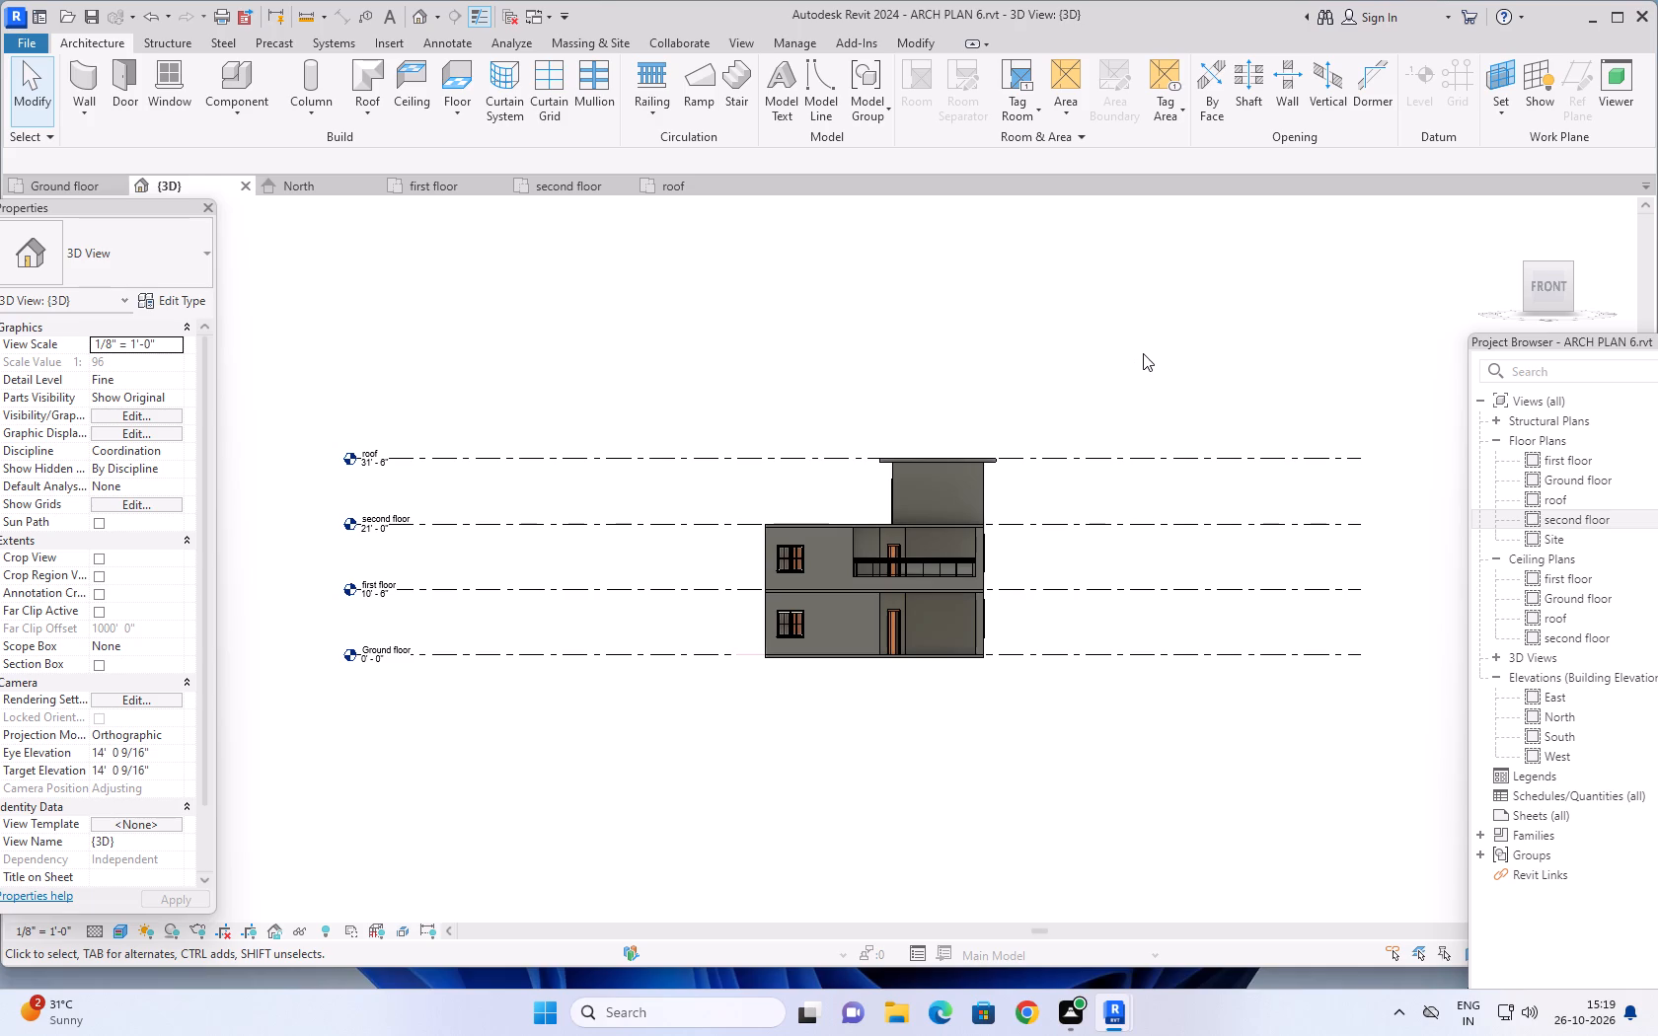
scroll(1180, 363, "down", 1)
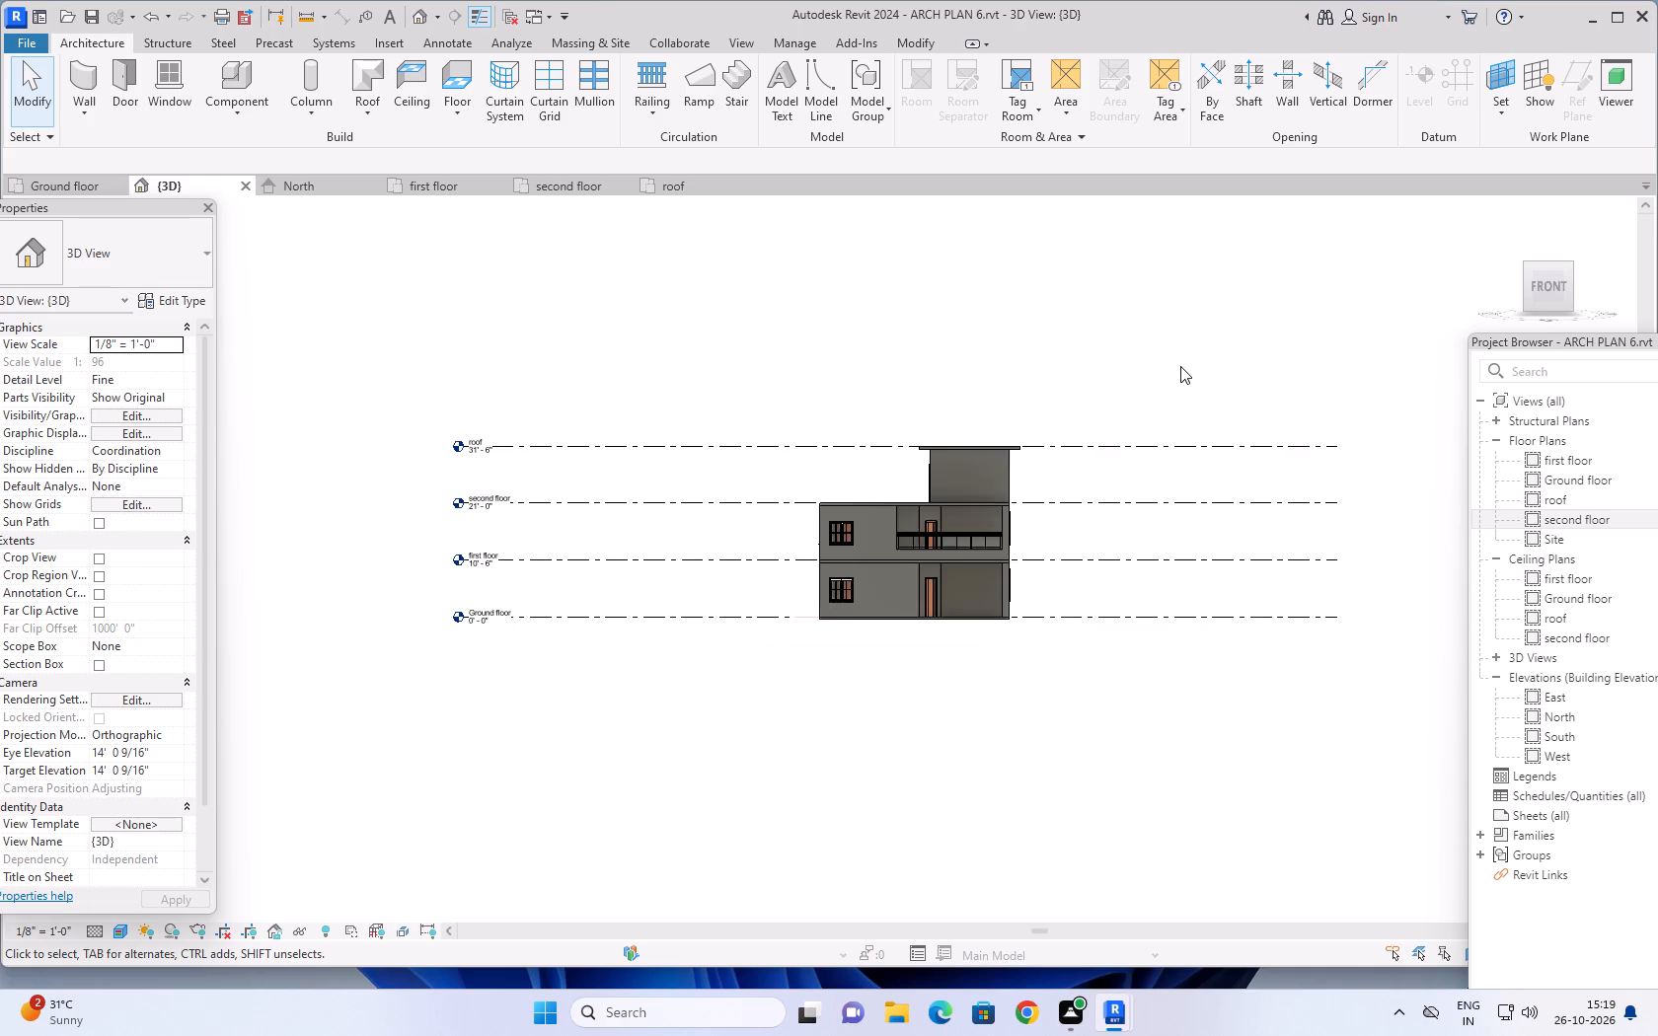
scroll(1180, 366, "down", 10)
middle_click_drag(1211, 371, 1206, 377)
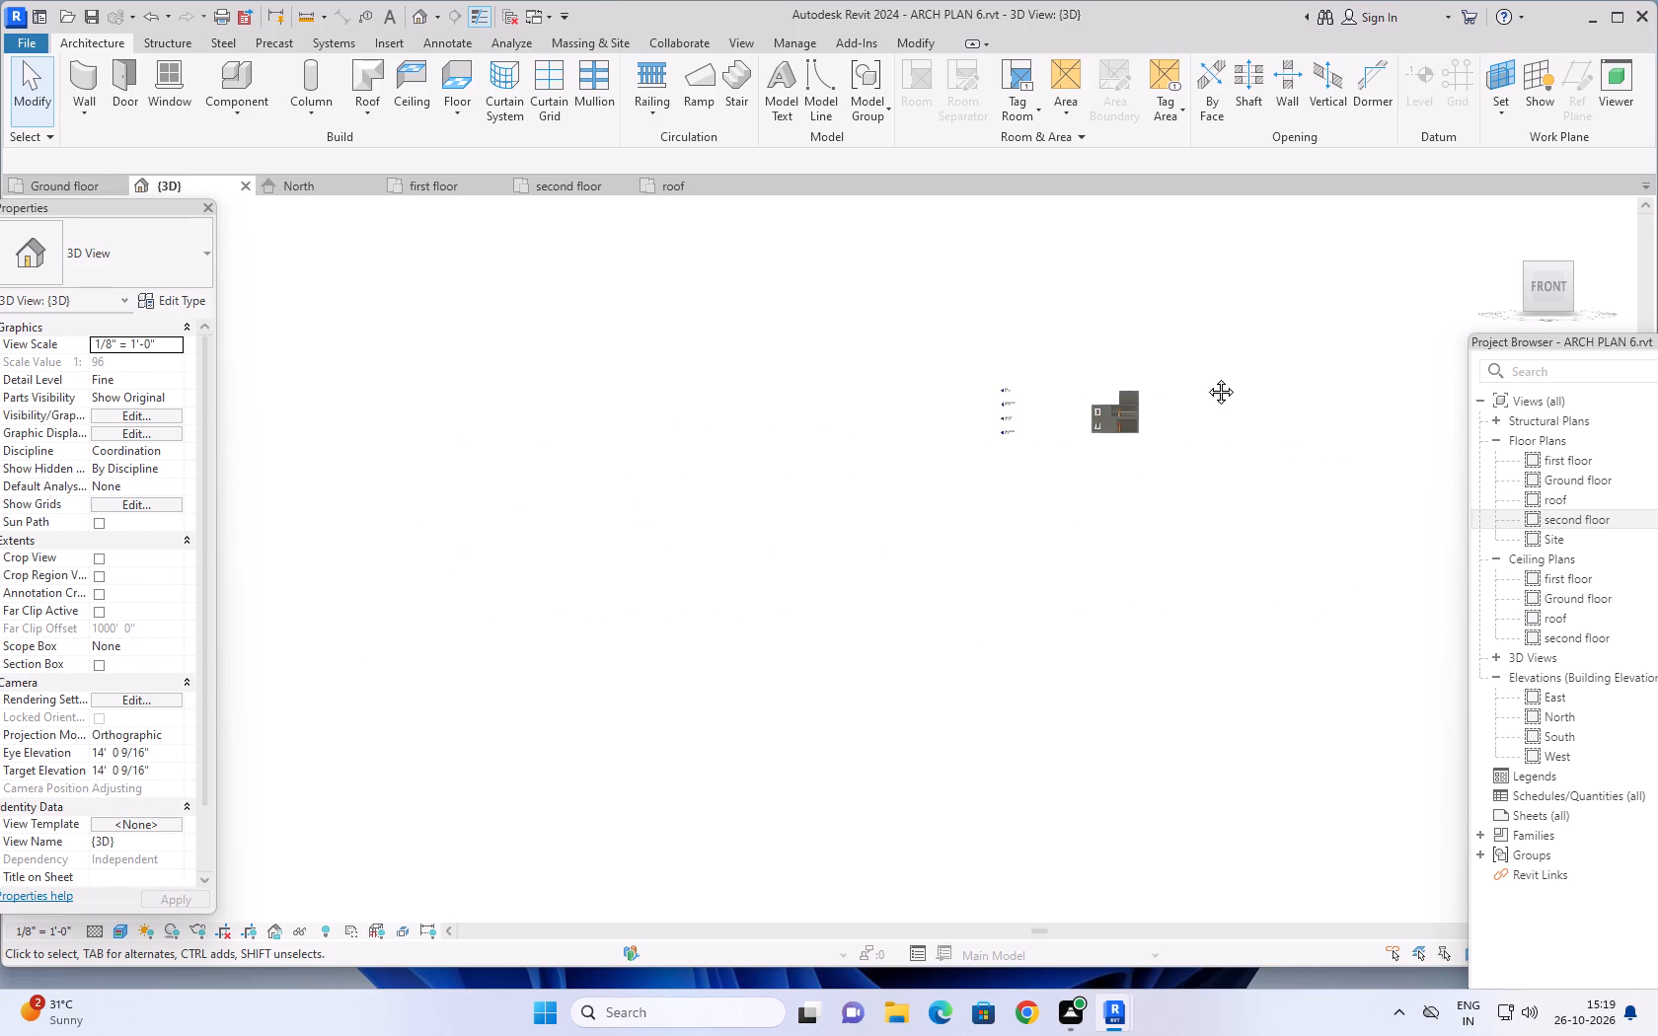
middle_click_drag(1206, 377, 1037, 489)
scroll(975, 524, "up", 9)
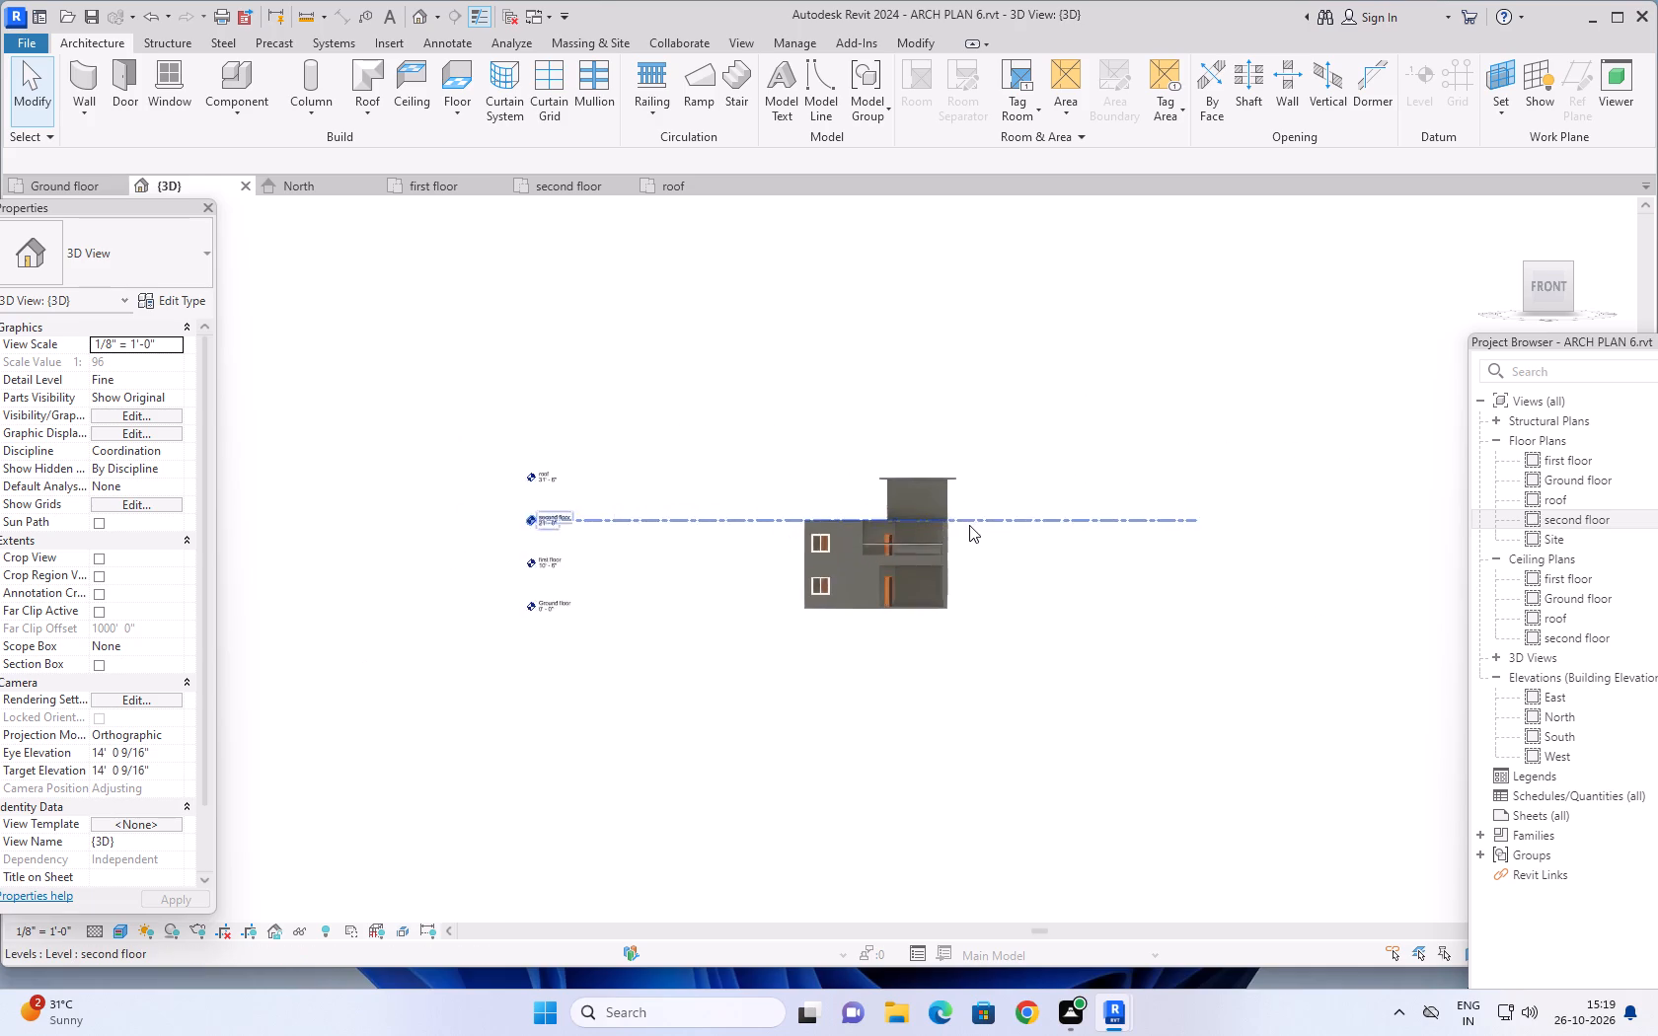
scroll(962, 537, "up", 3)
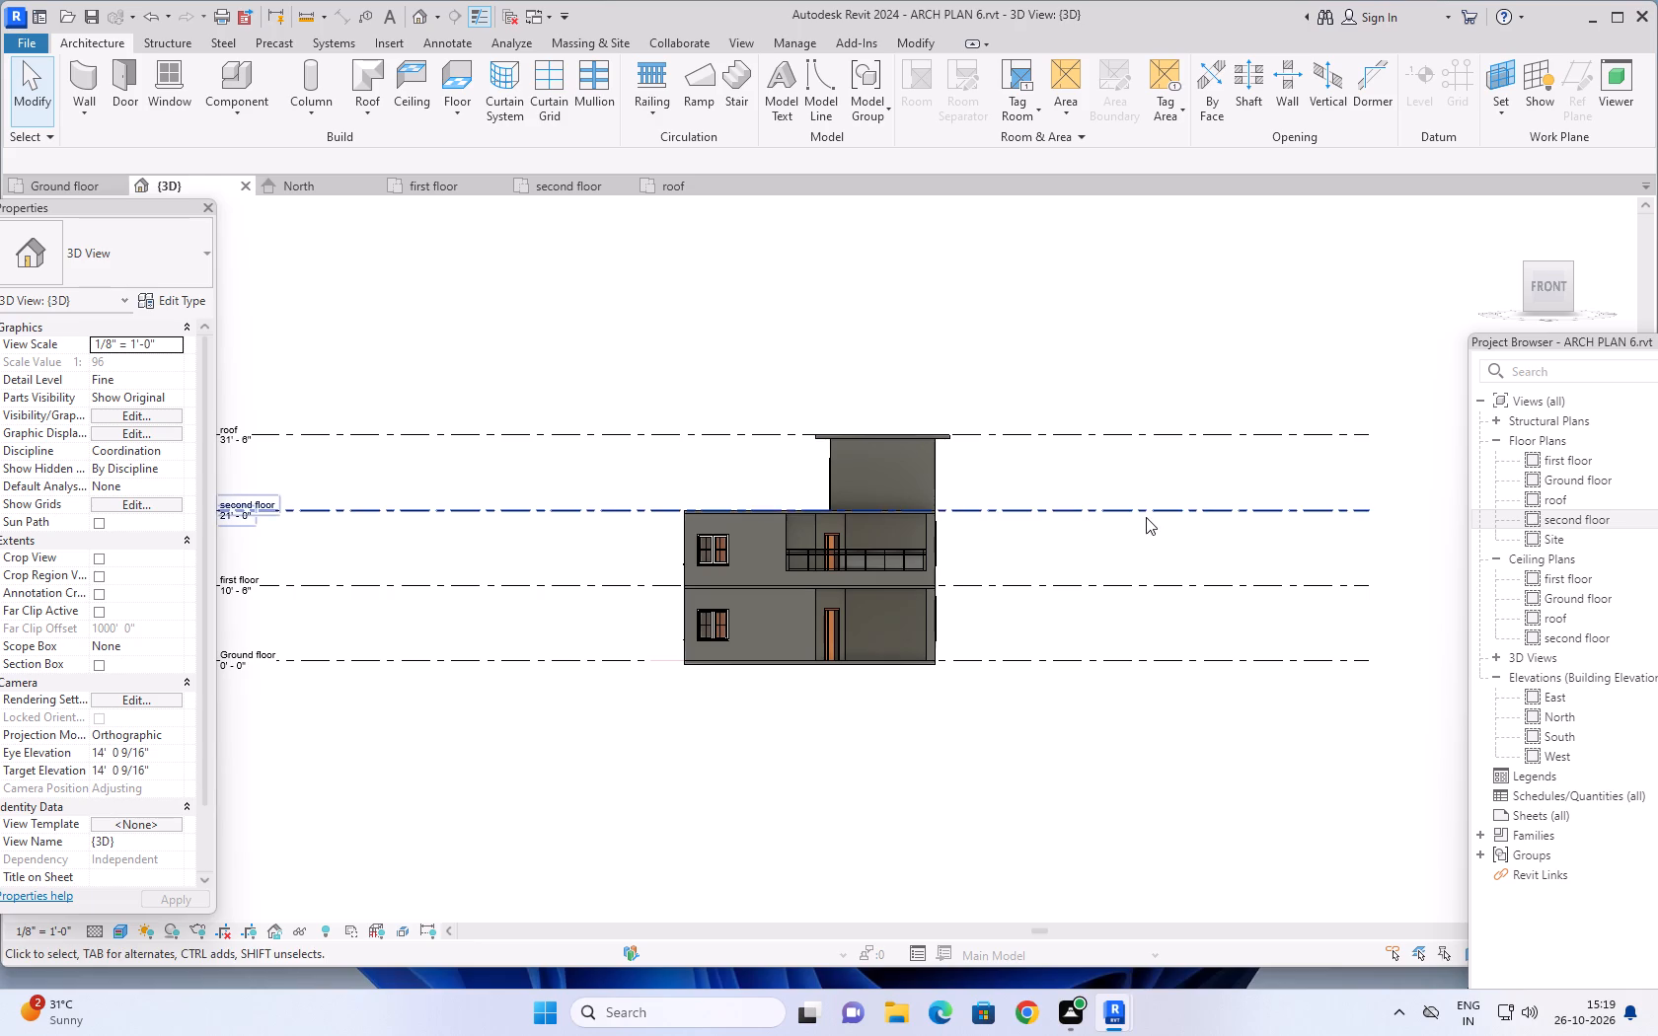
Examine the front facade and its first-floor balcony railing in the 3D Front view.
middle_click_drag(1097, 540, 1104, 490)
scroll(877, 487, "up", 4)
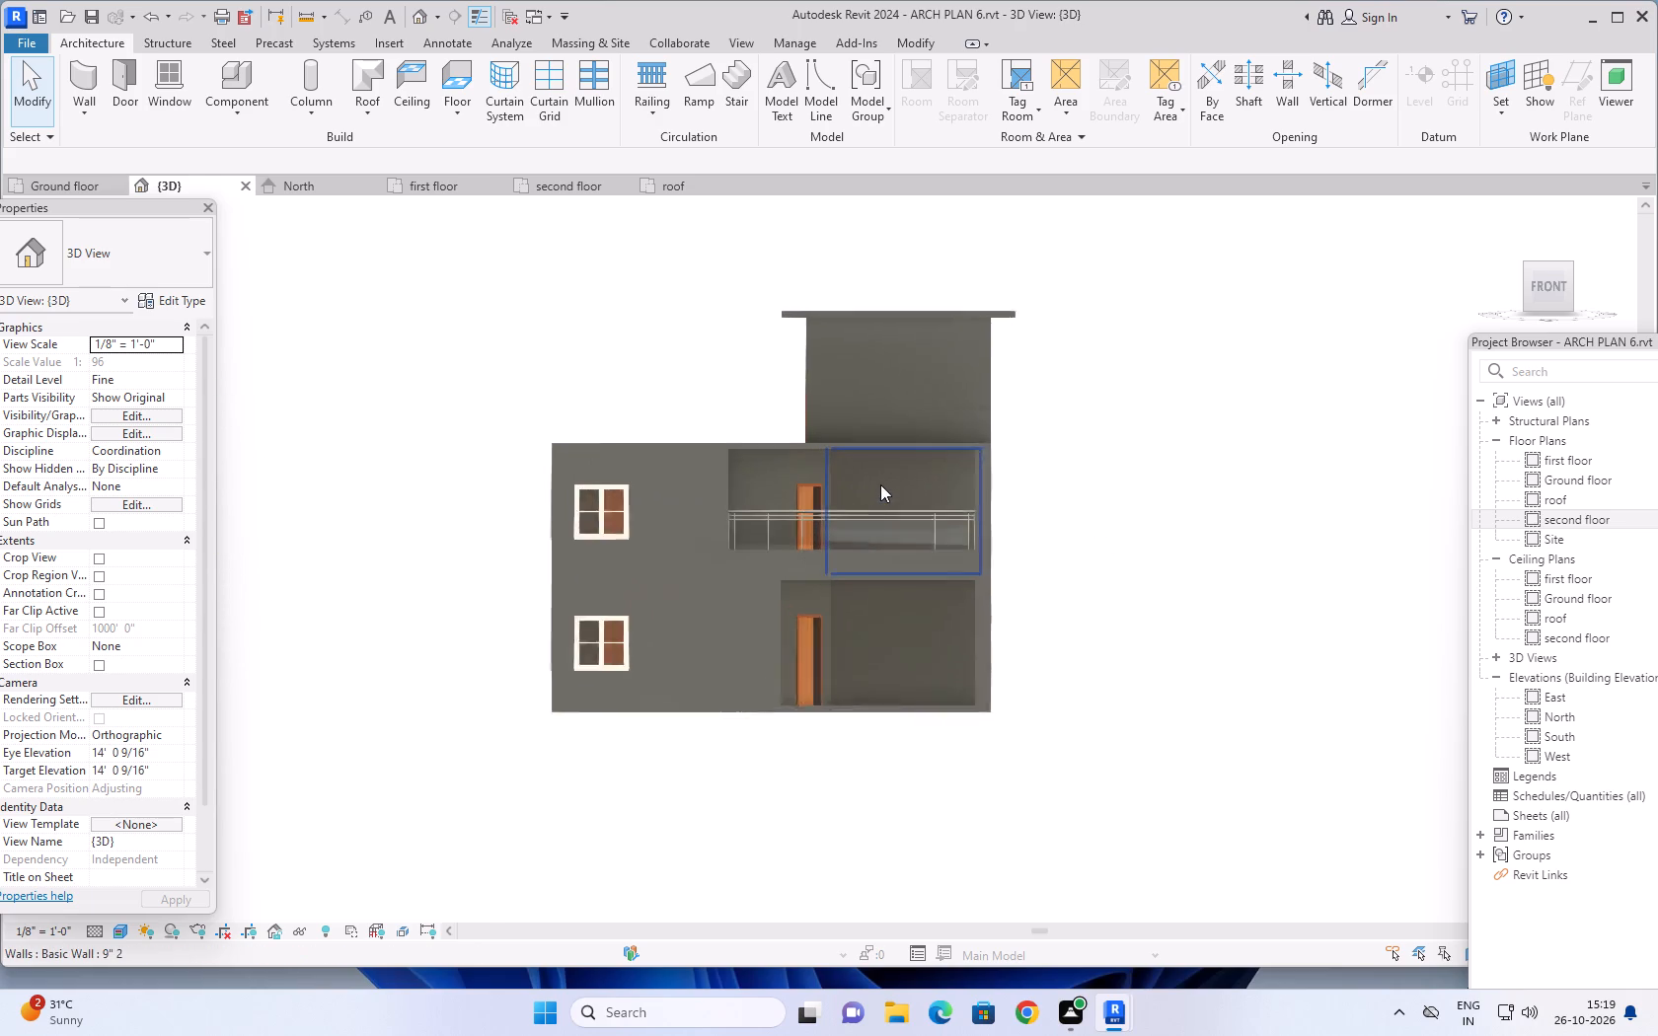
scroll(880, 484, "up", 2)
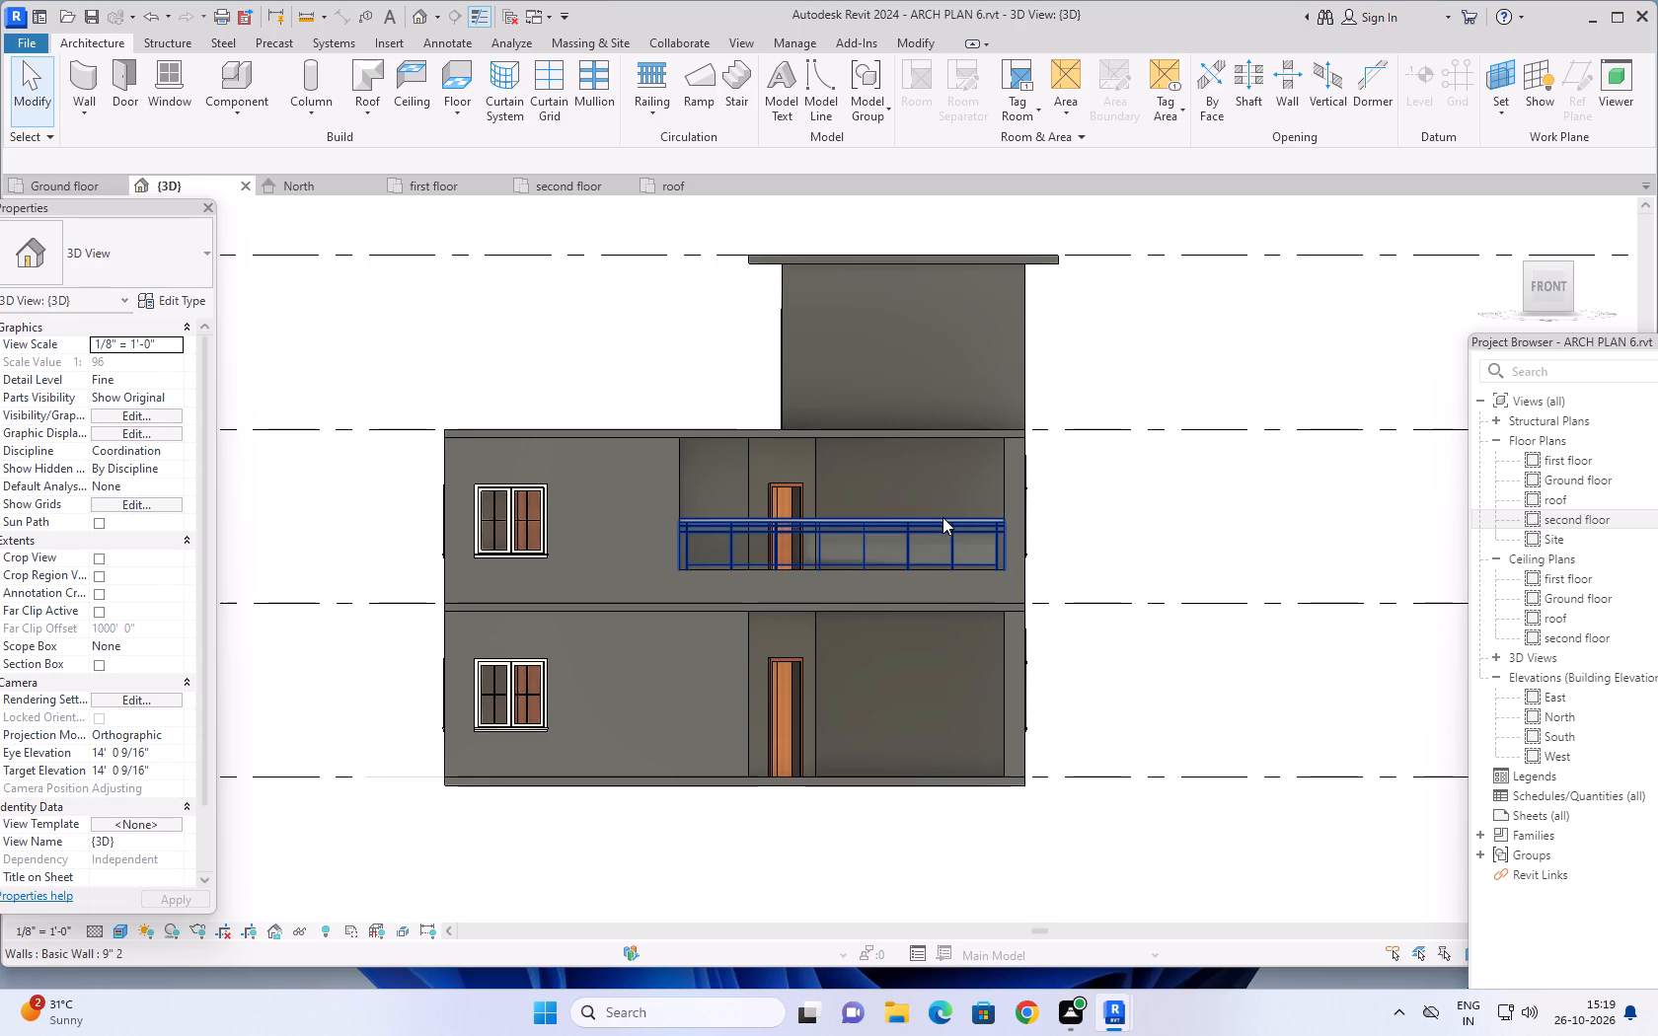
scroll(1125, 488, "down", 1)
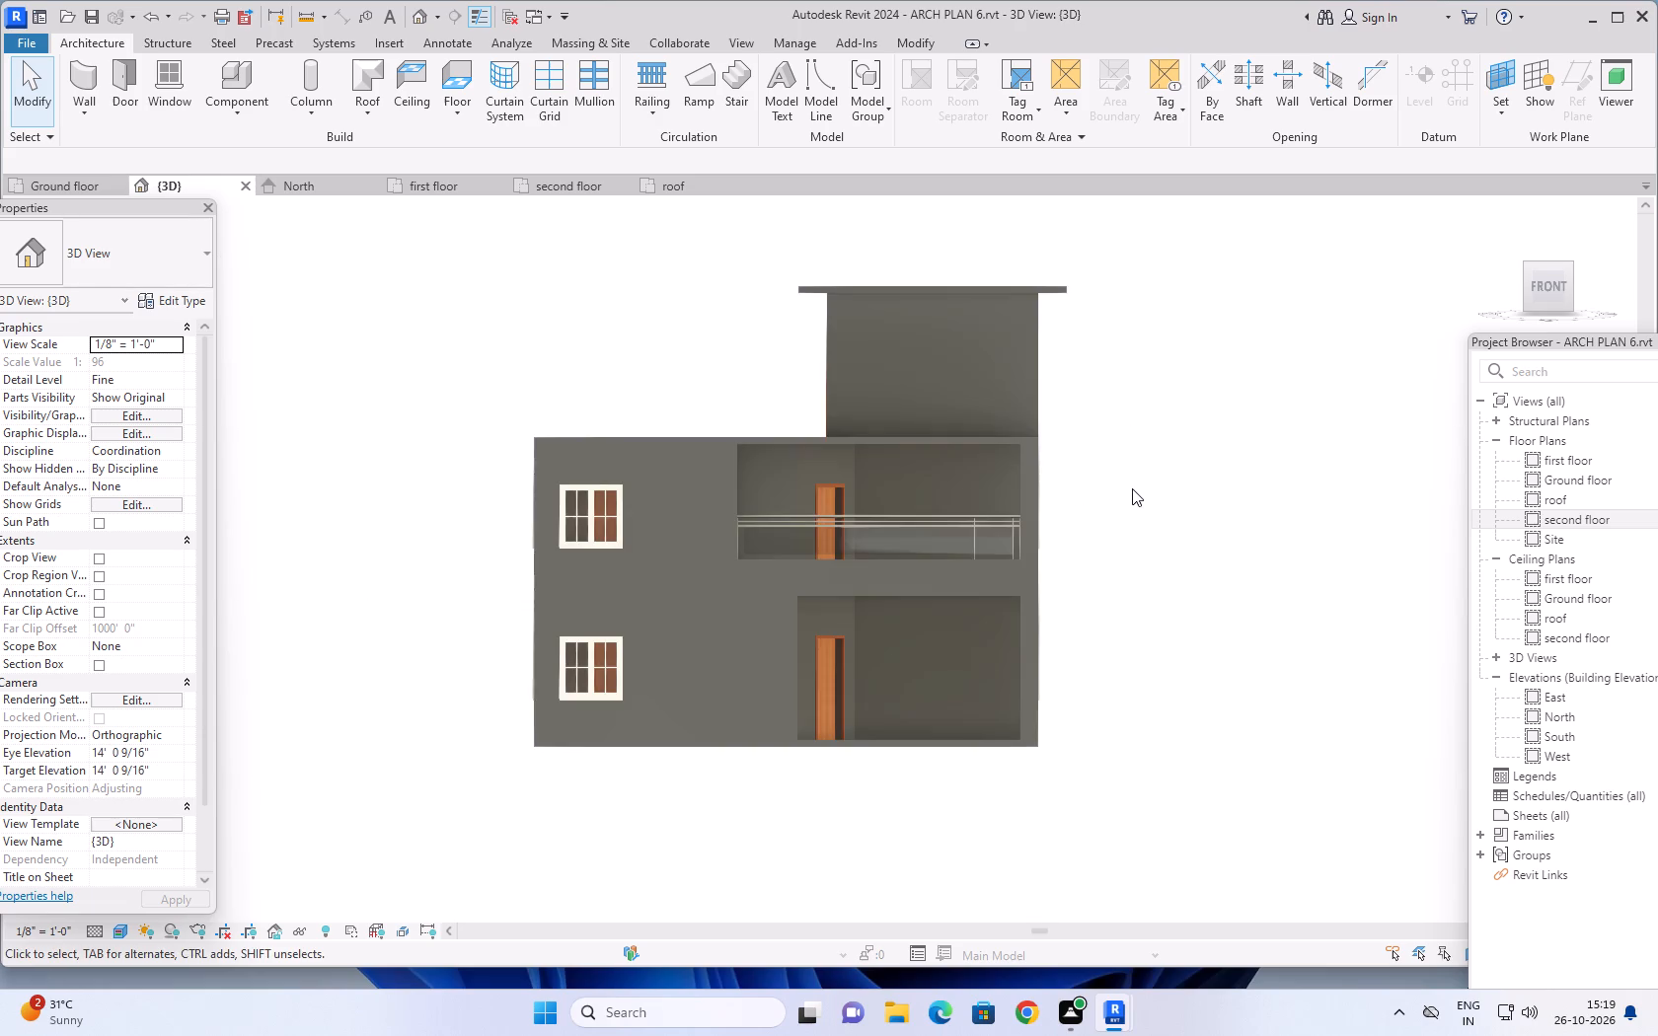
middle_click_drag(1169, 483, 1120, 472)
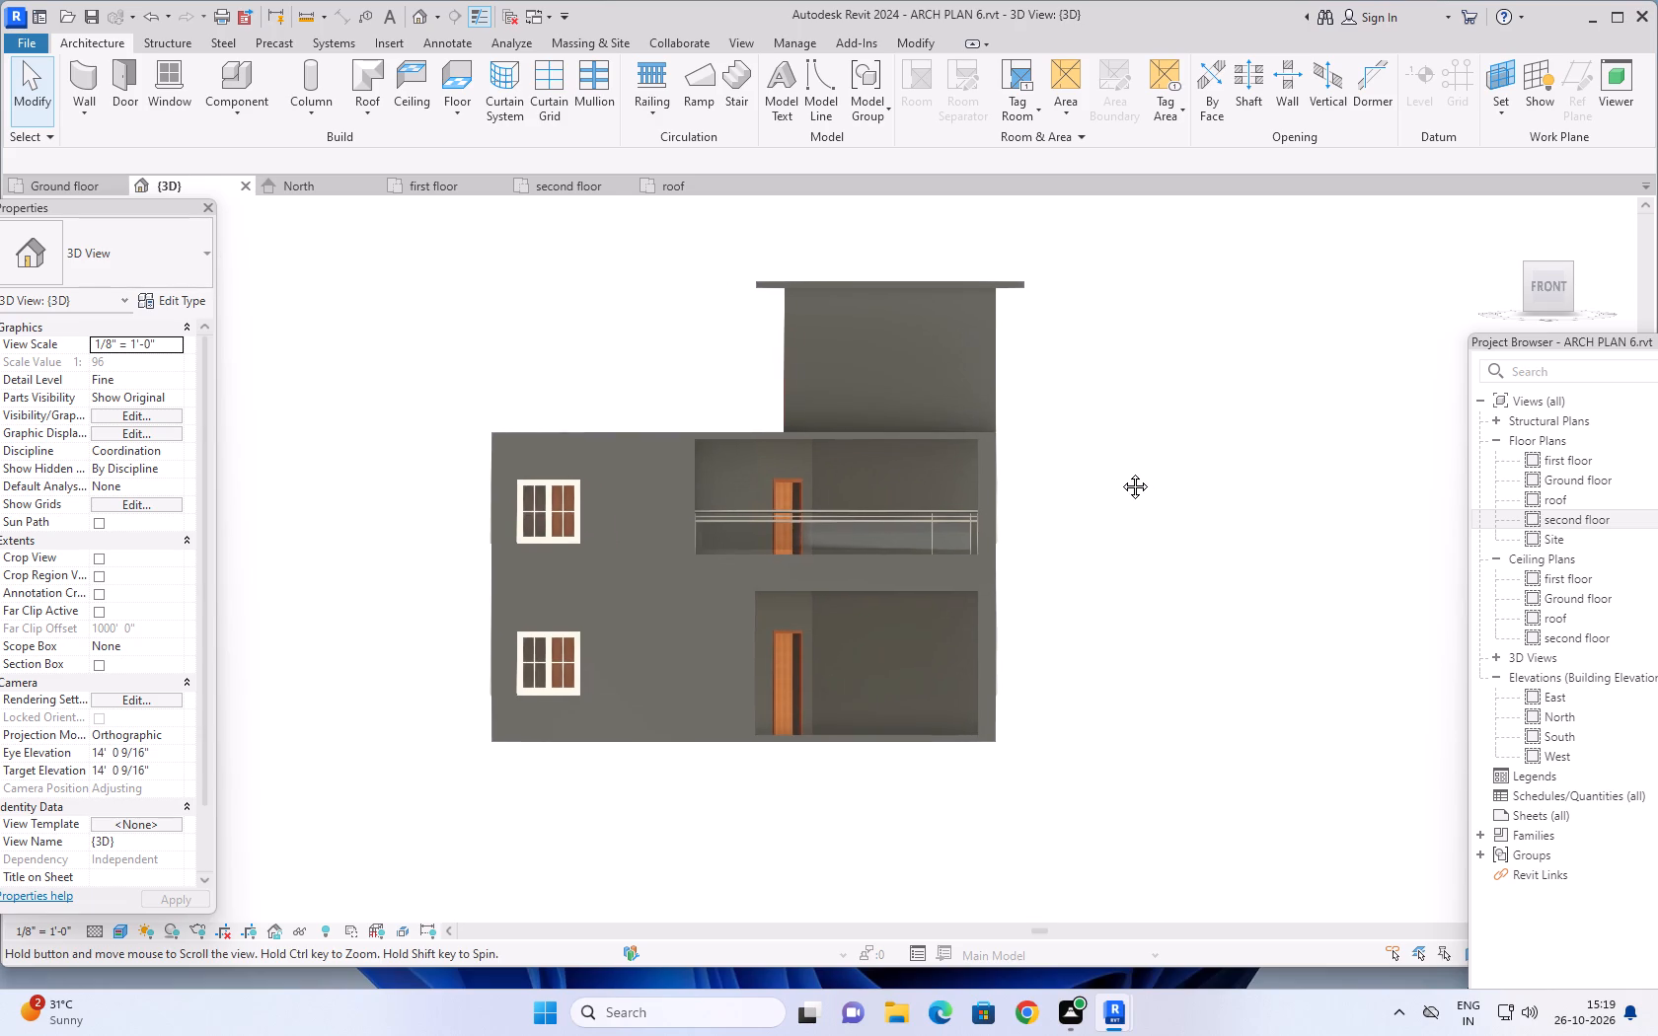
middle_click_drag(1120, 472, 1115, 463)
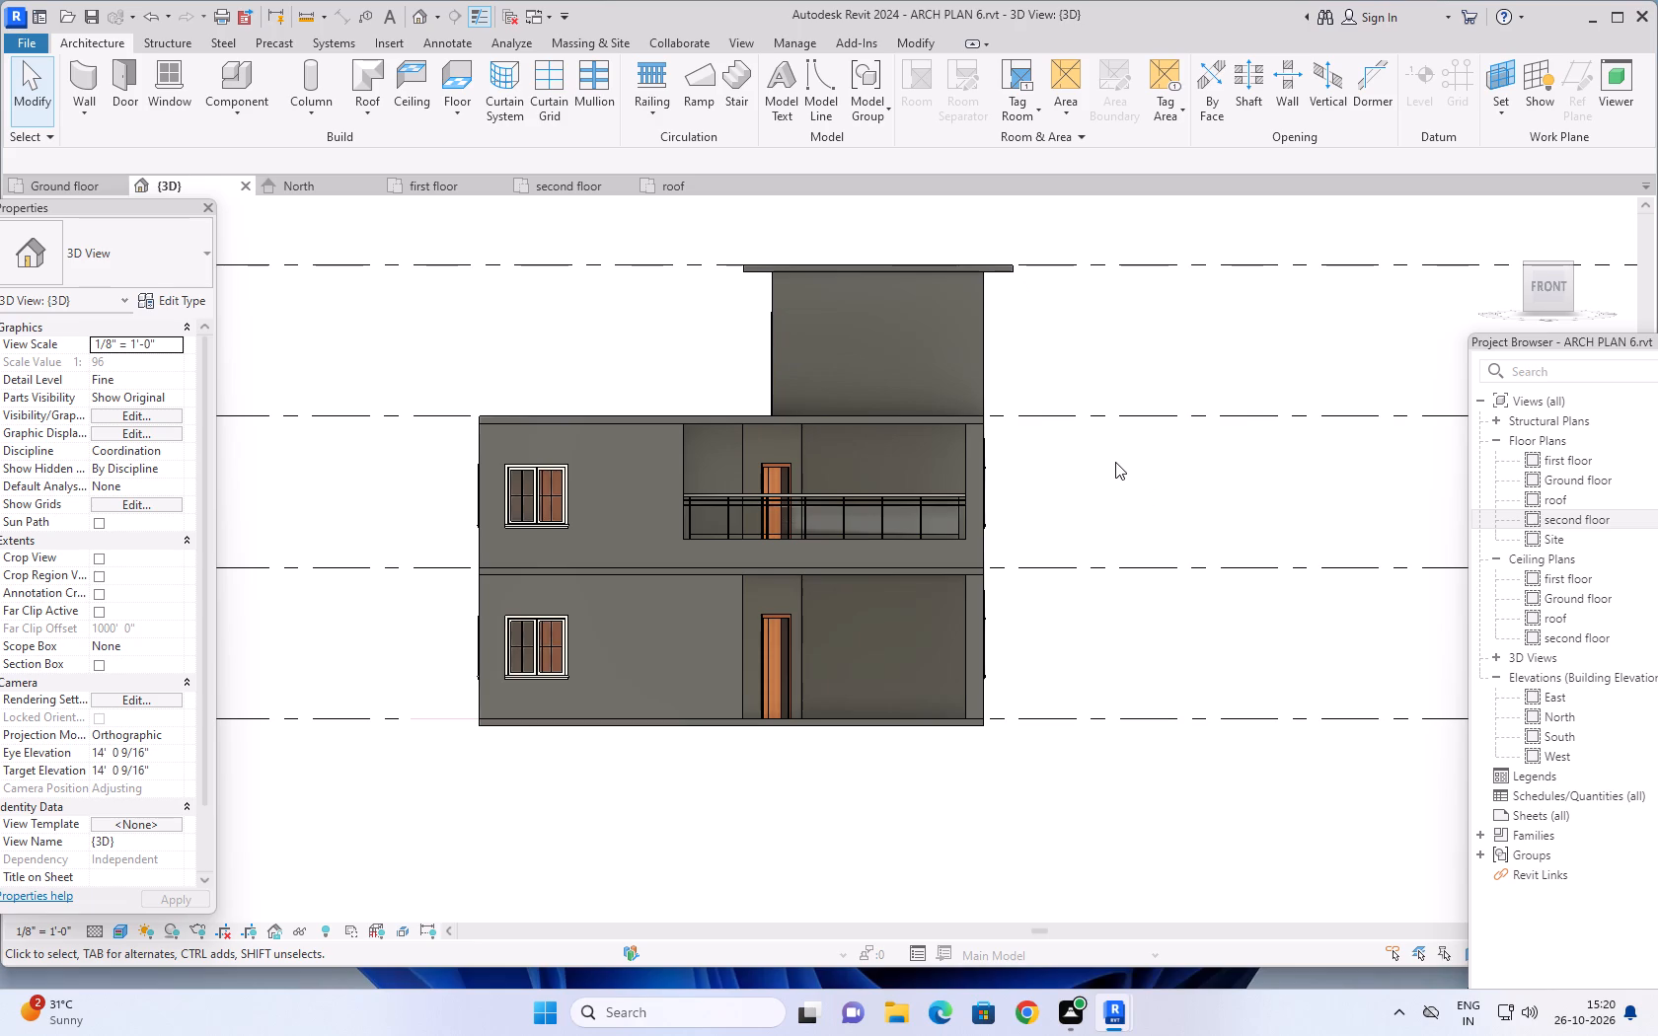
Examine the staircase and balcony area in the first-floor plan and compare it with the front facade in 3D.
left_click(430, 181)
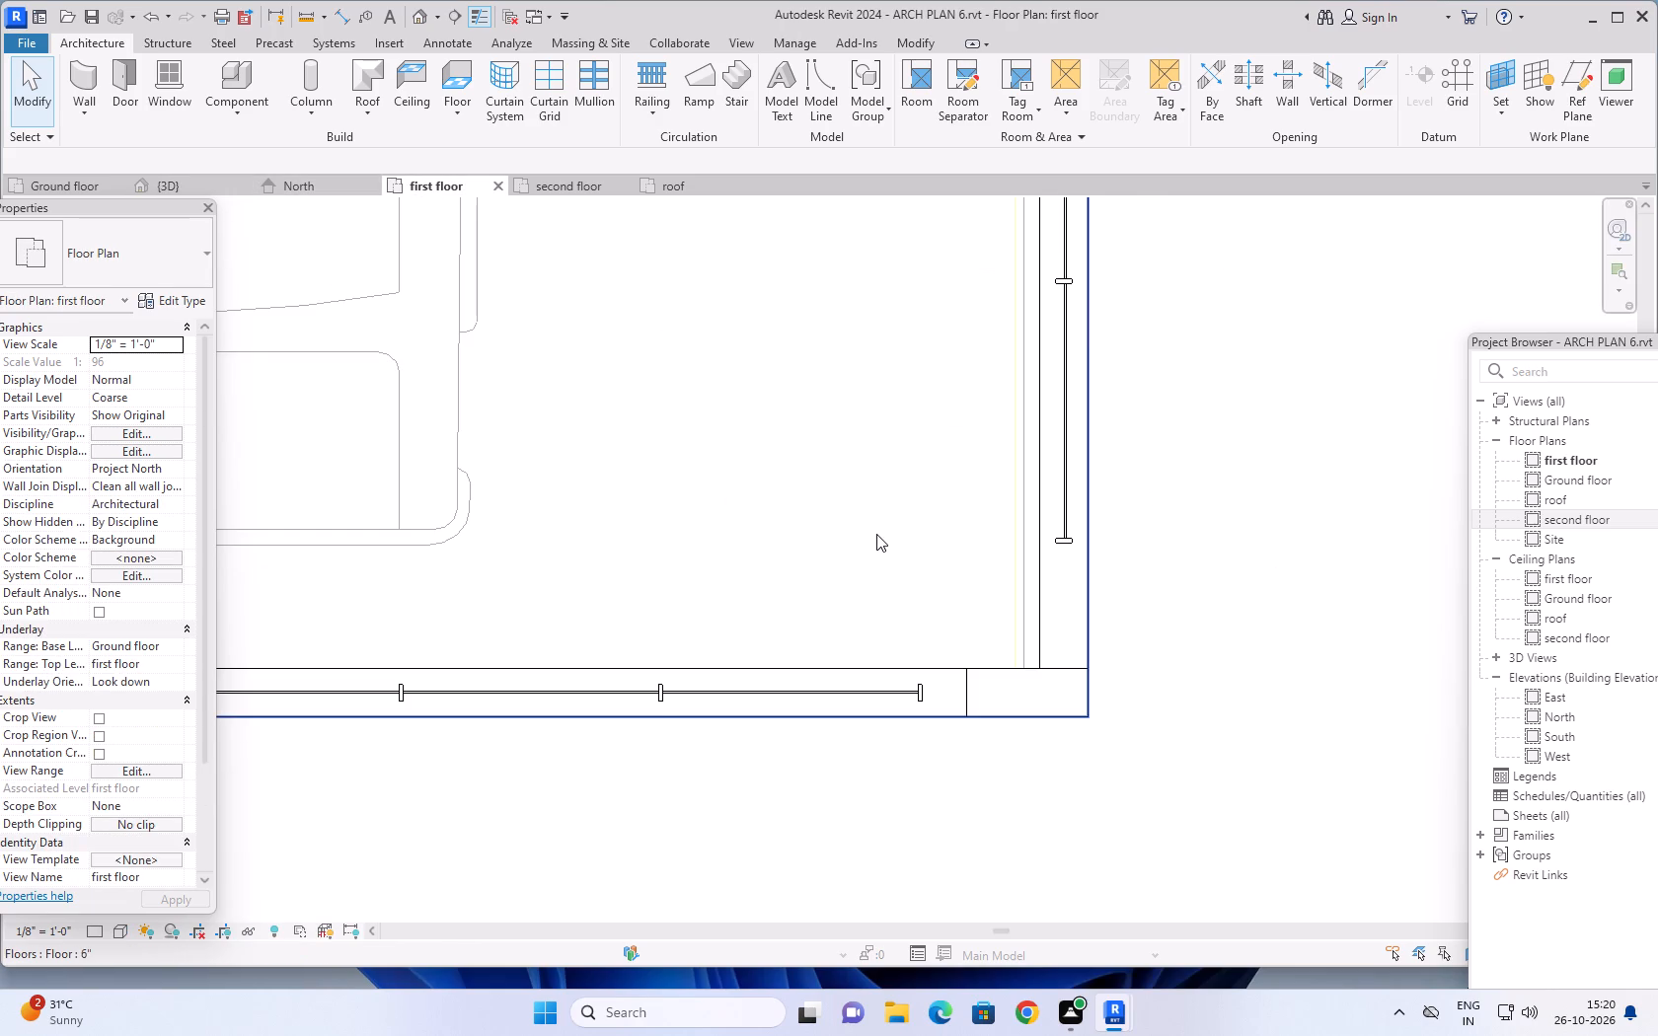
scroll(876, 534, "down", 15)
middle_click_drag(860, 390, 866, 597)
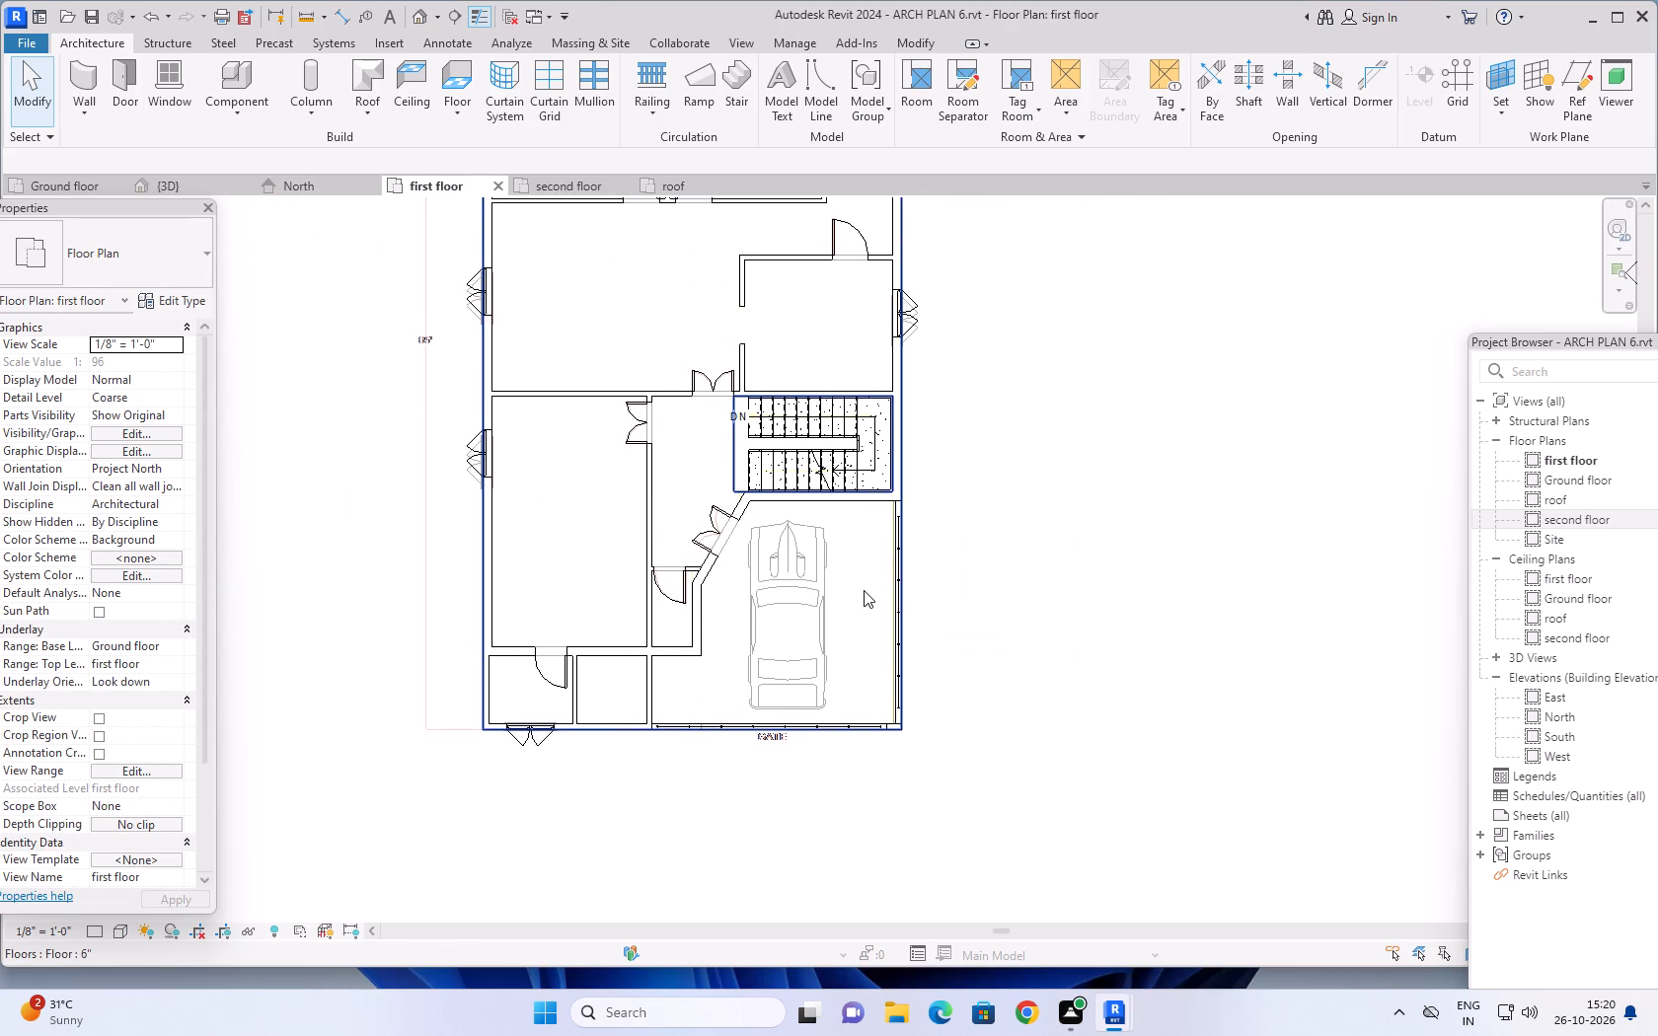
scroll(800, 511, "up", 3)
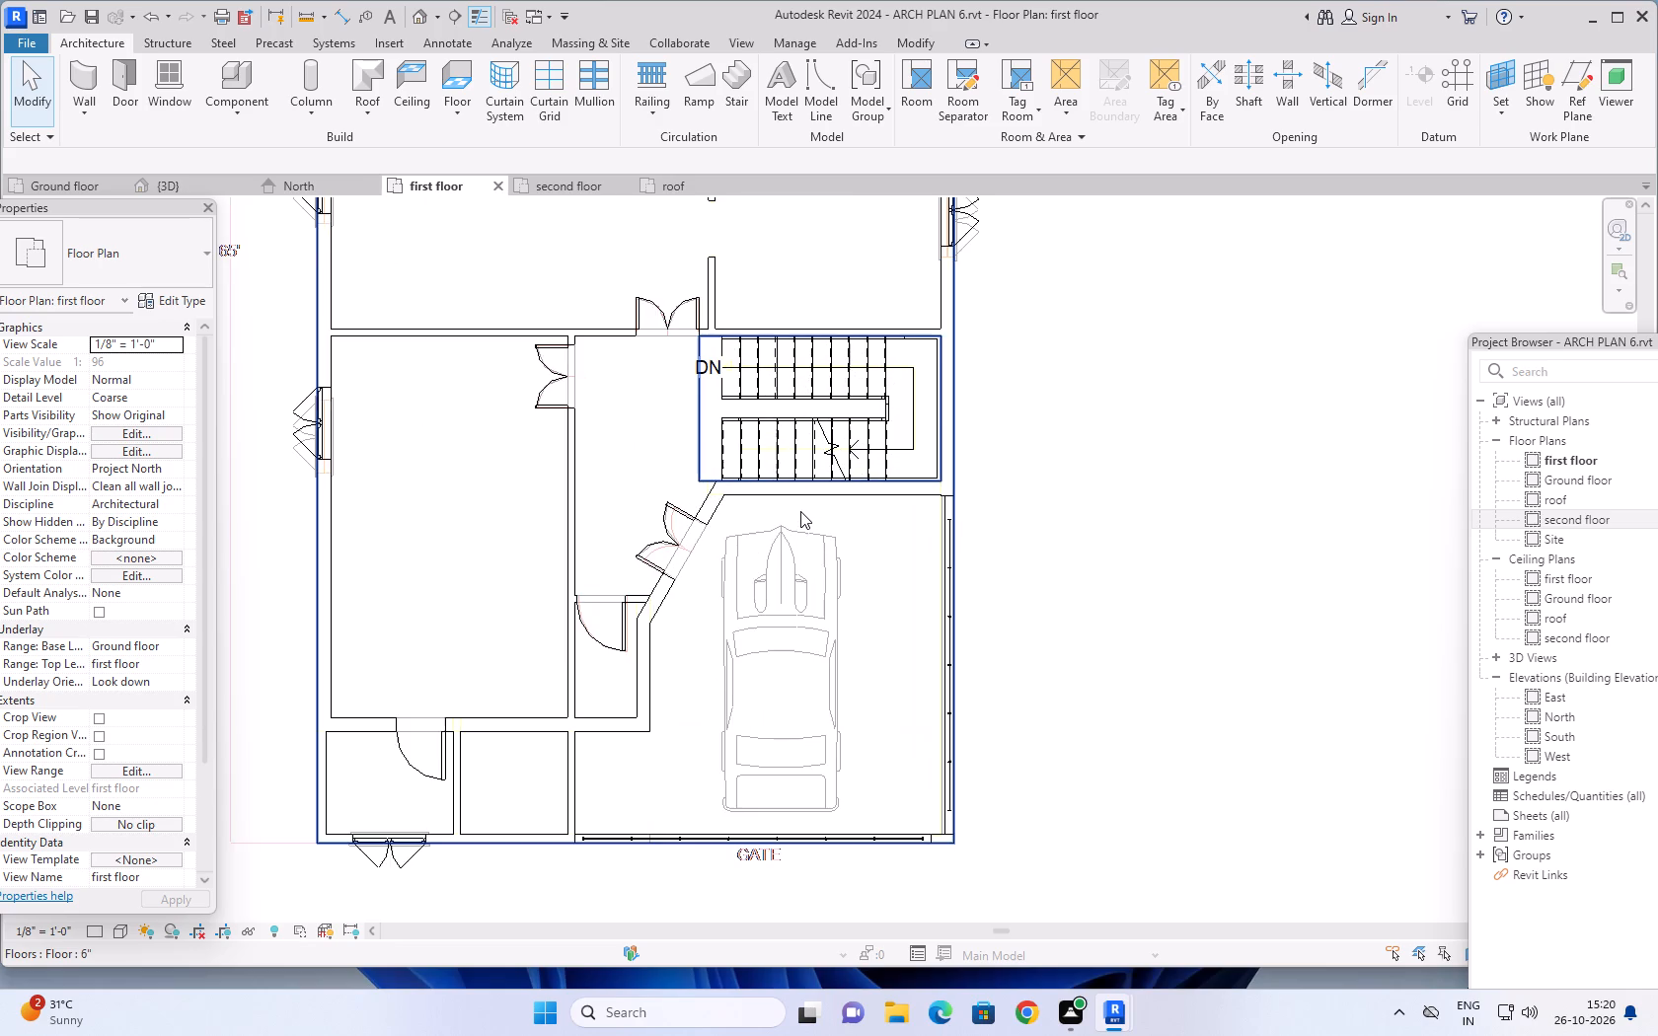
scroll(800, 511, "up", 3)
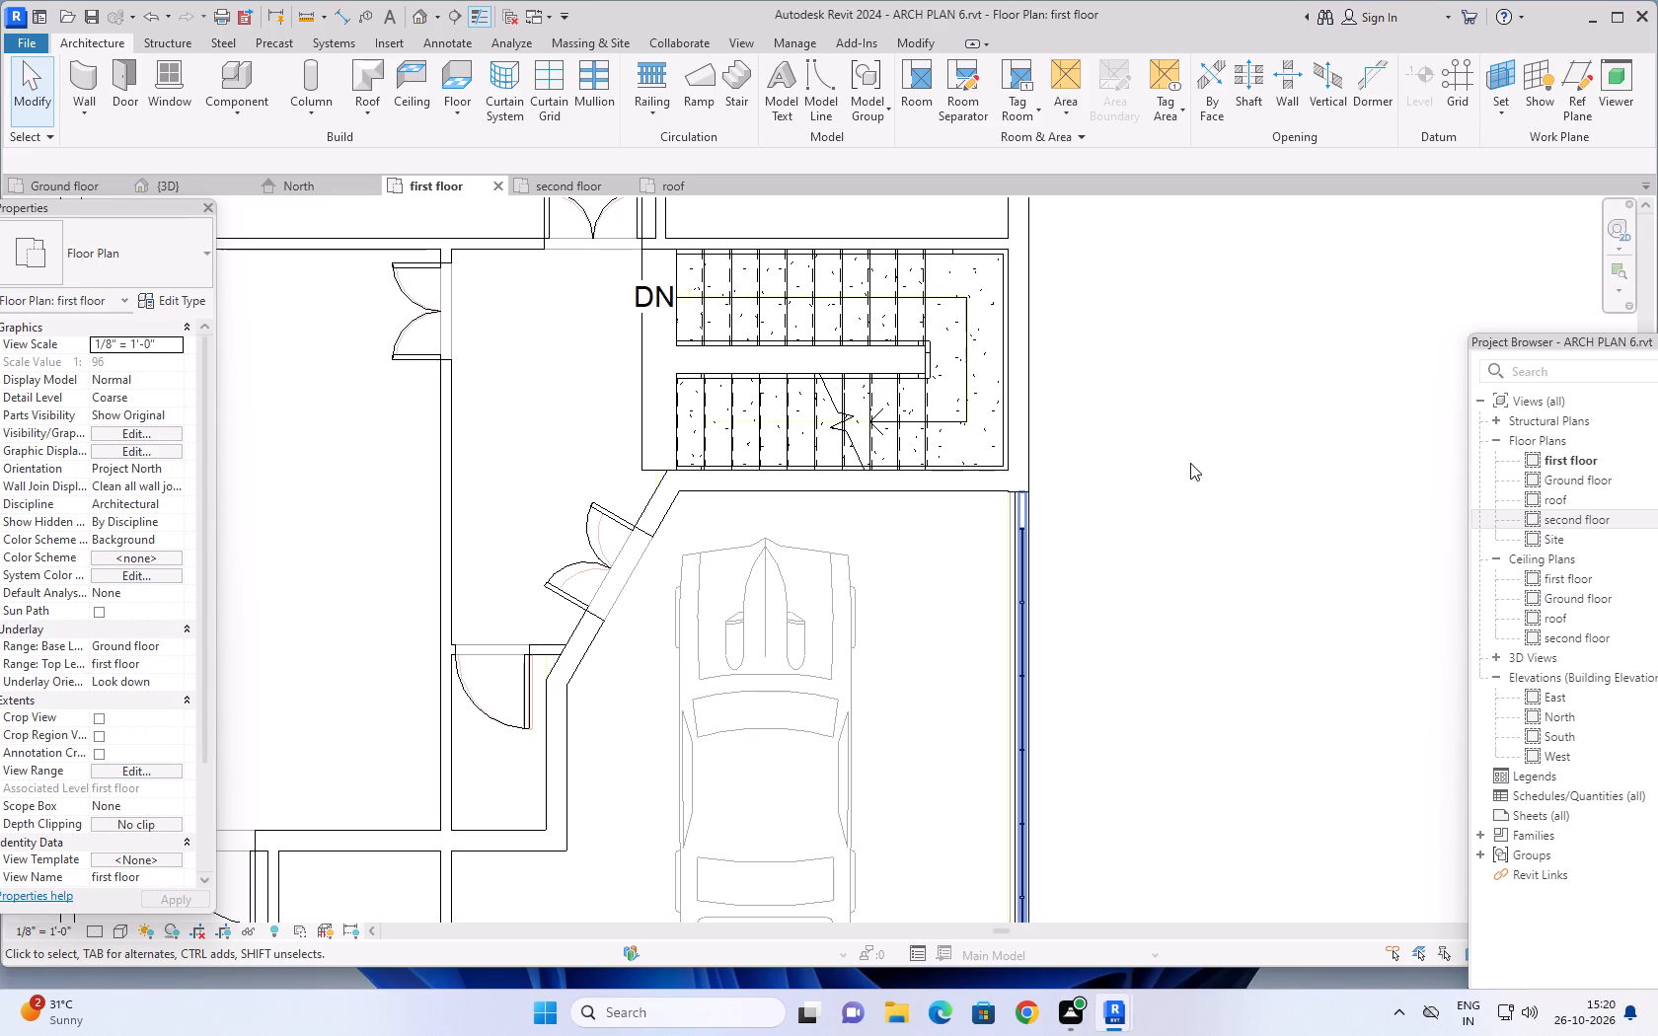
scroll(1193, 462, "down", 2)
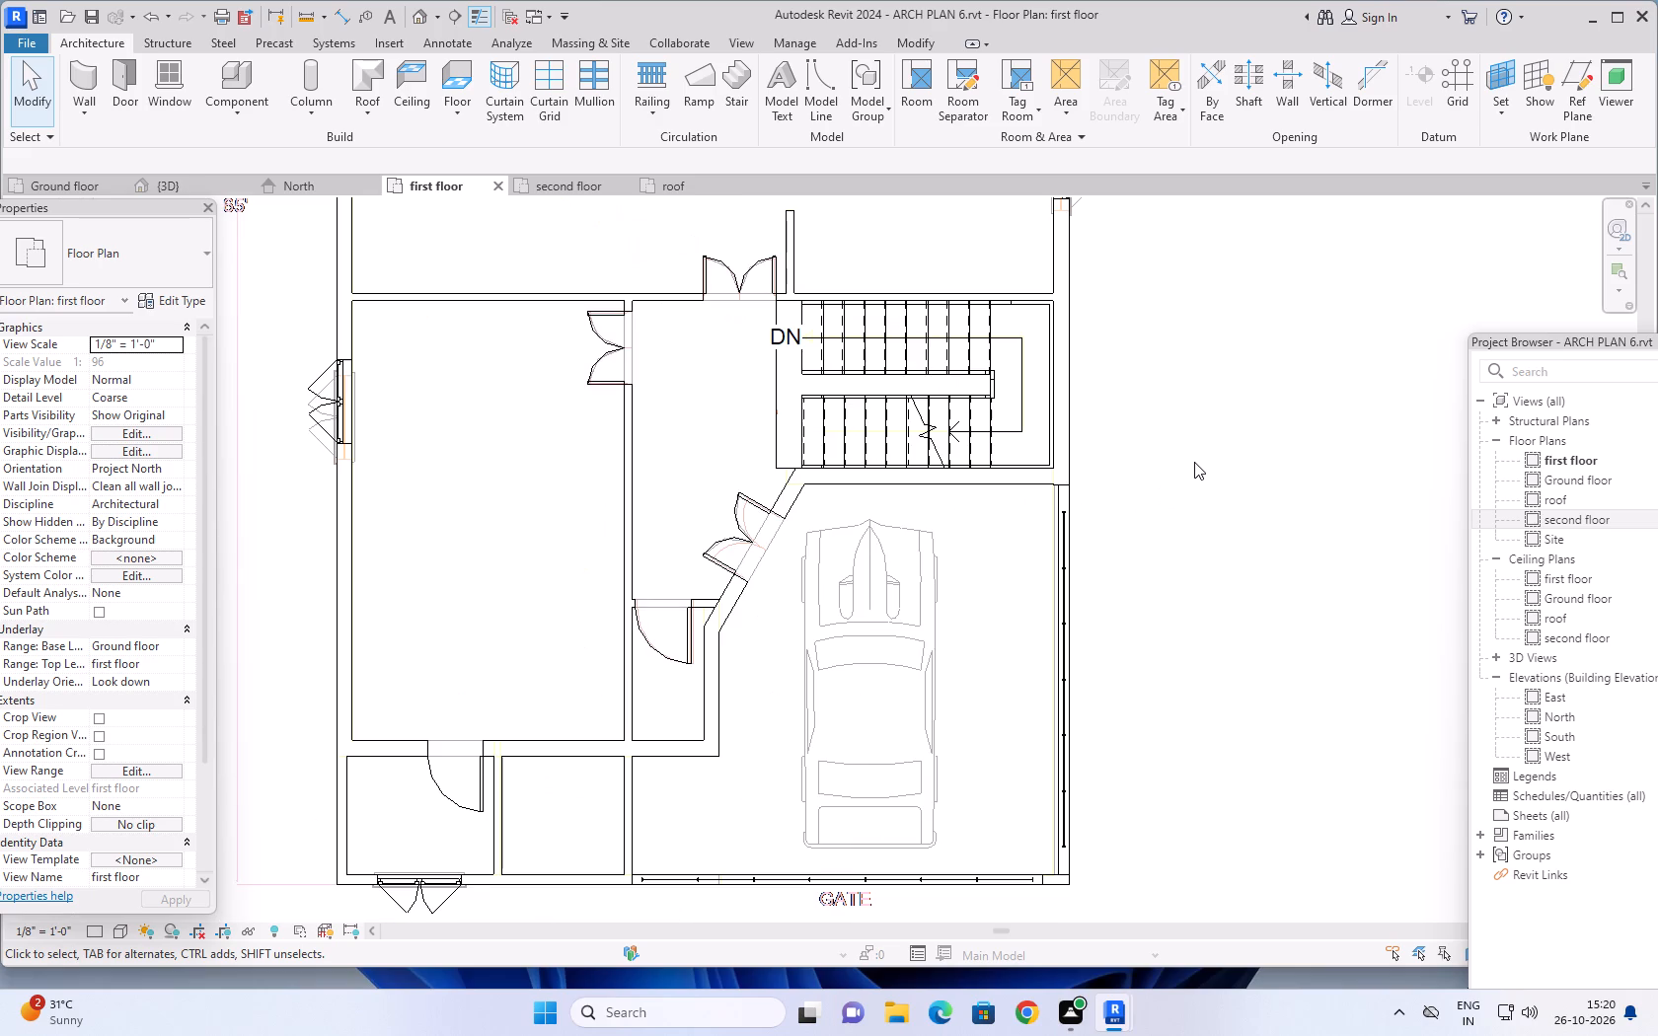
middle_click_drag(1212, 475, 1178, 440)
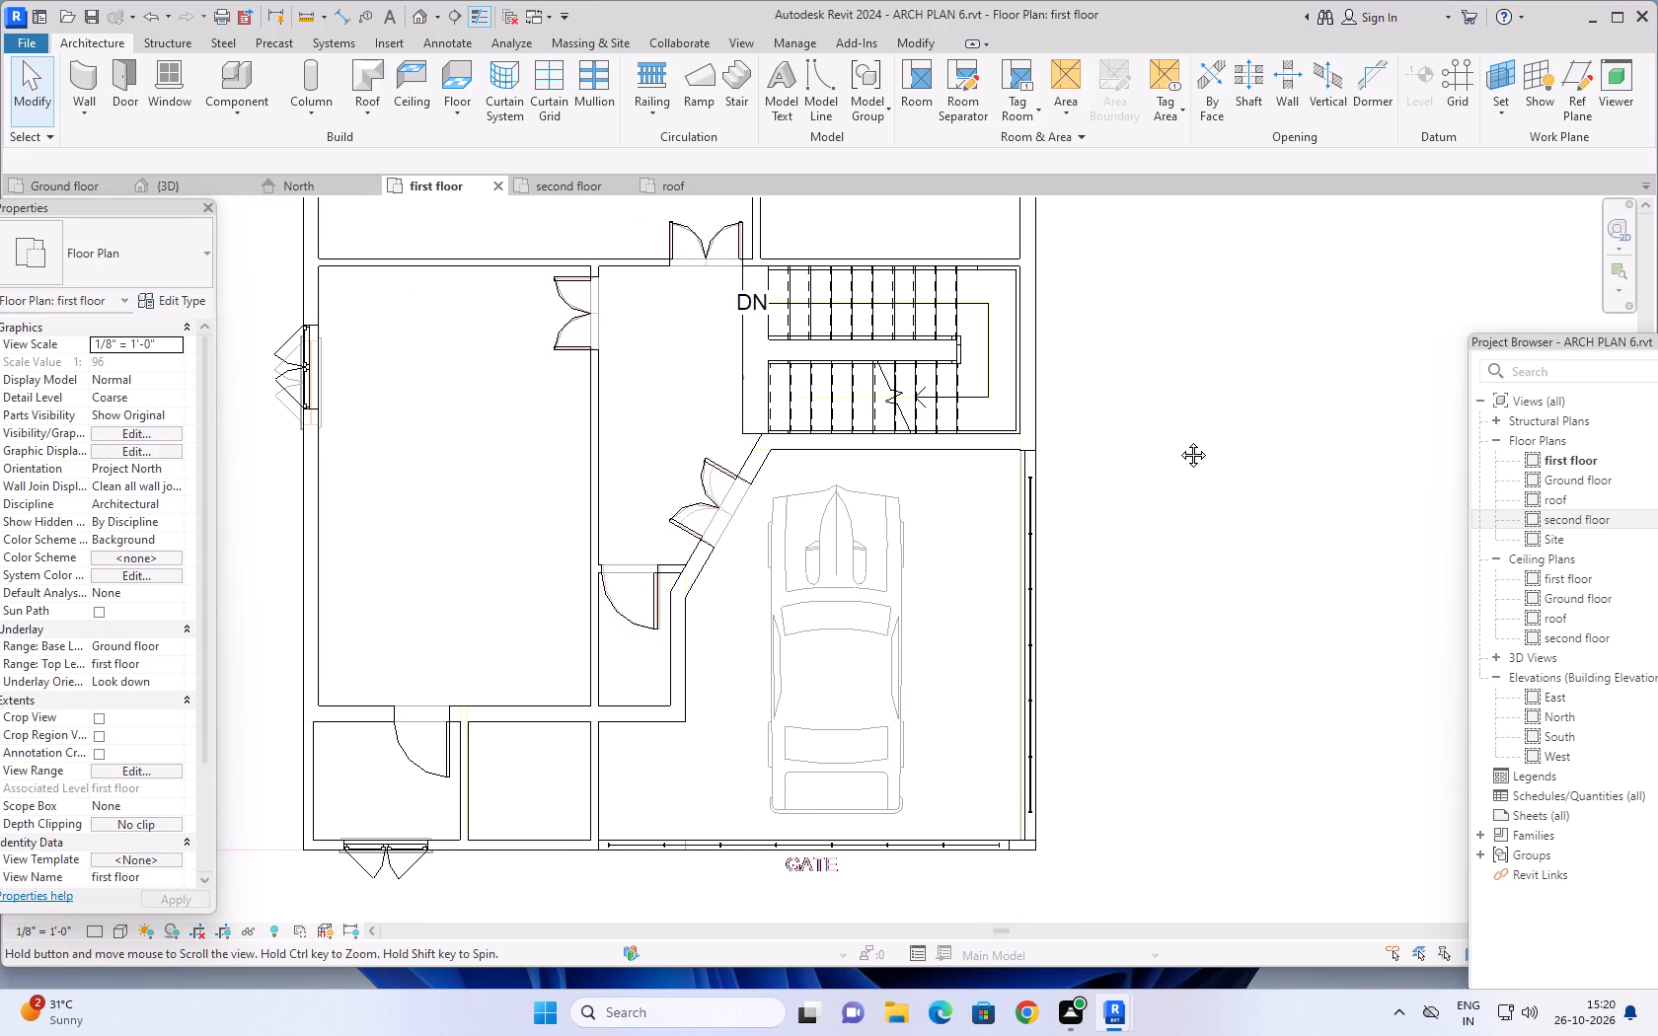
middle_click_drag(1178, 440, 1156, 589)
scroll(1168, 551, "down", 2)
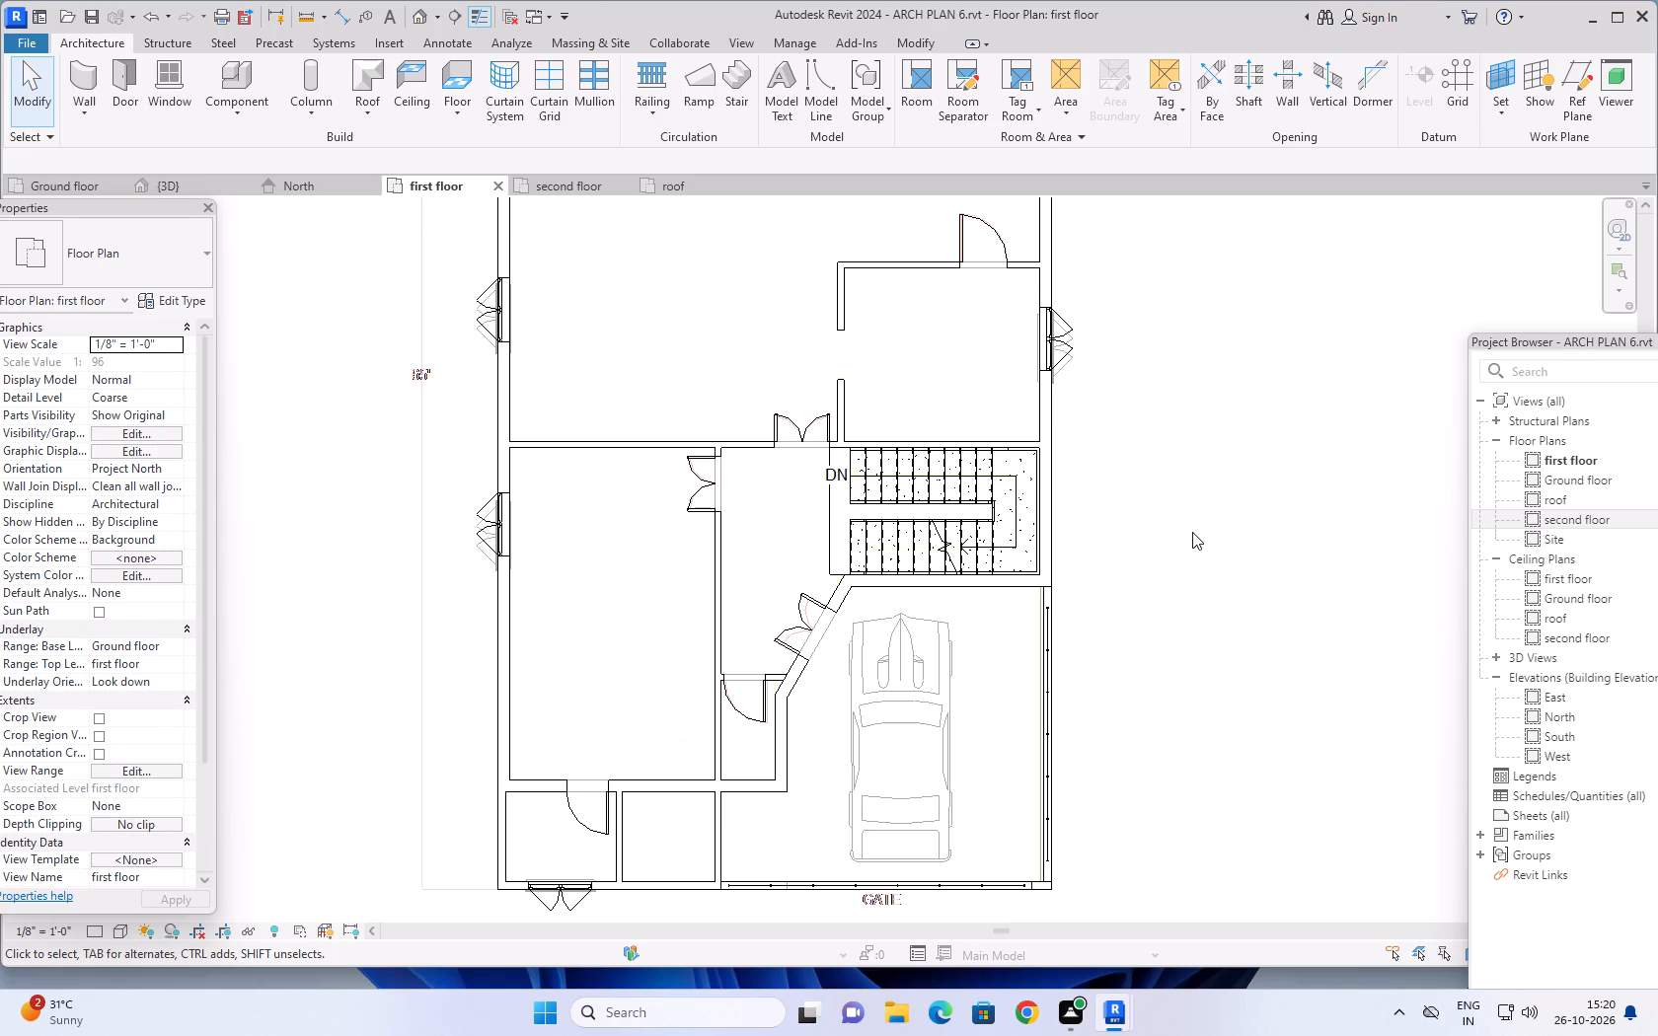
scroll(1192, 532, "down", 1)
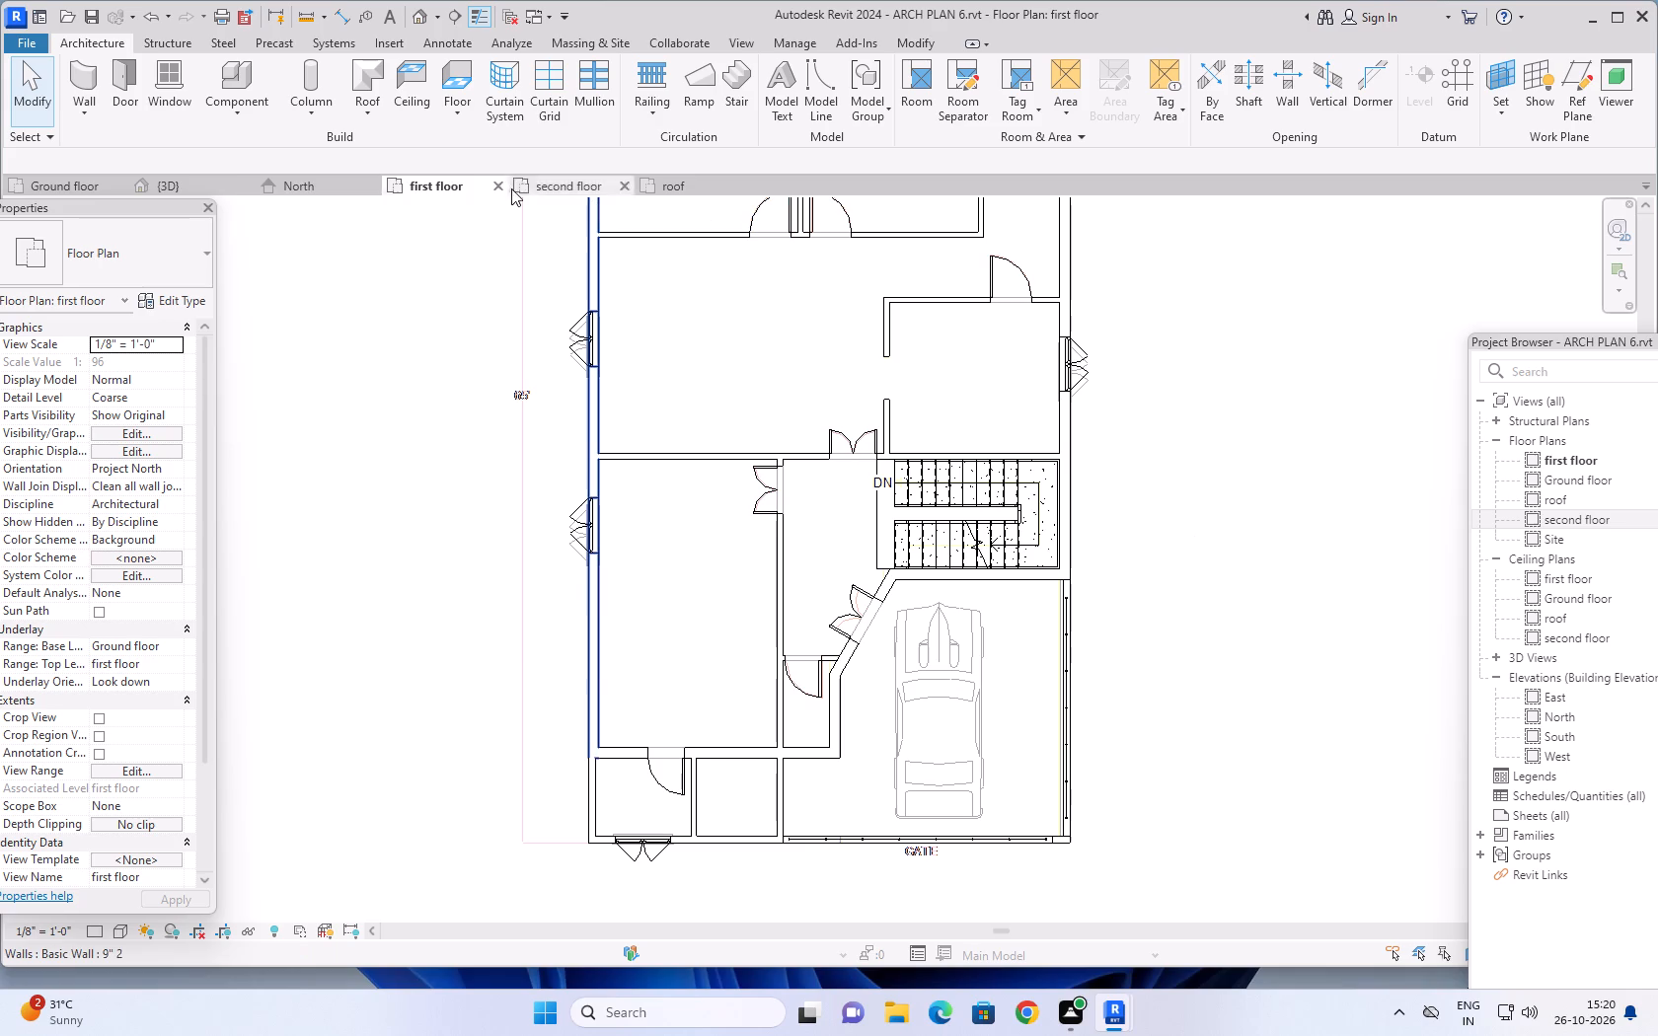
left_click(195, 181)
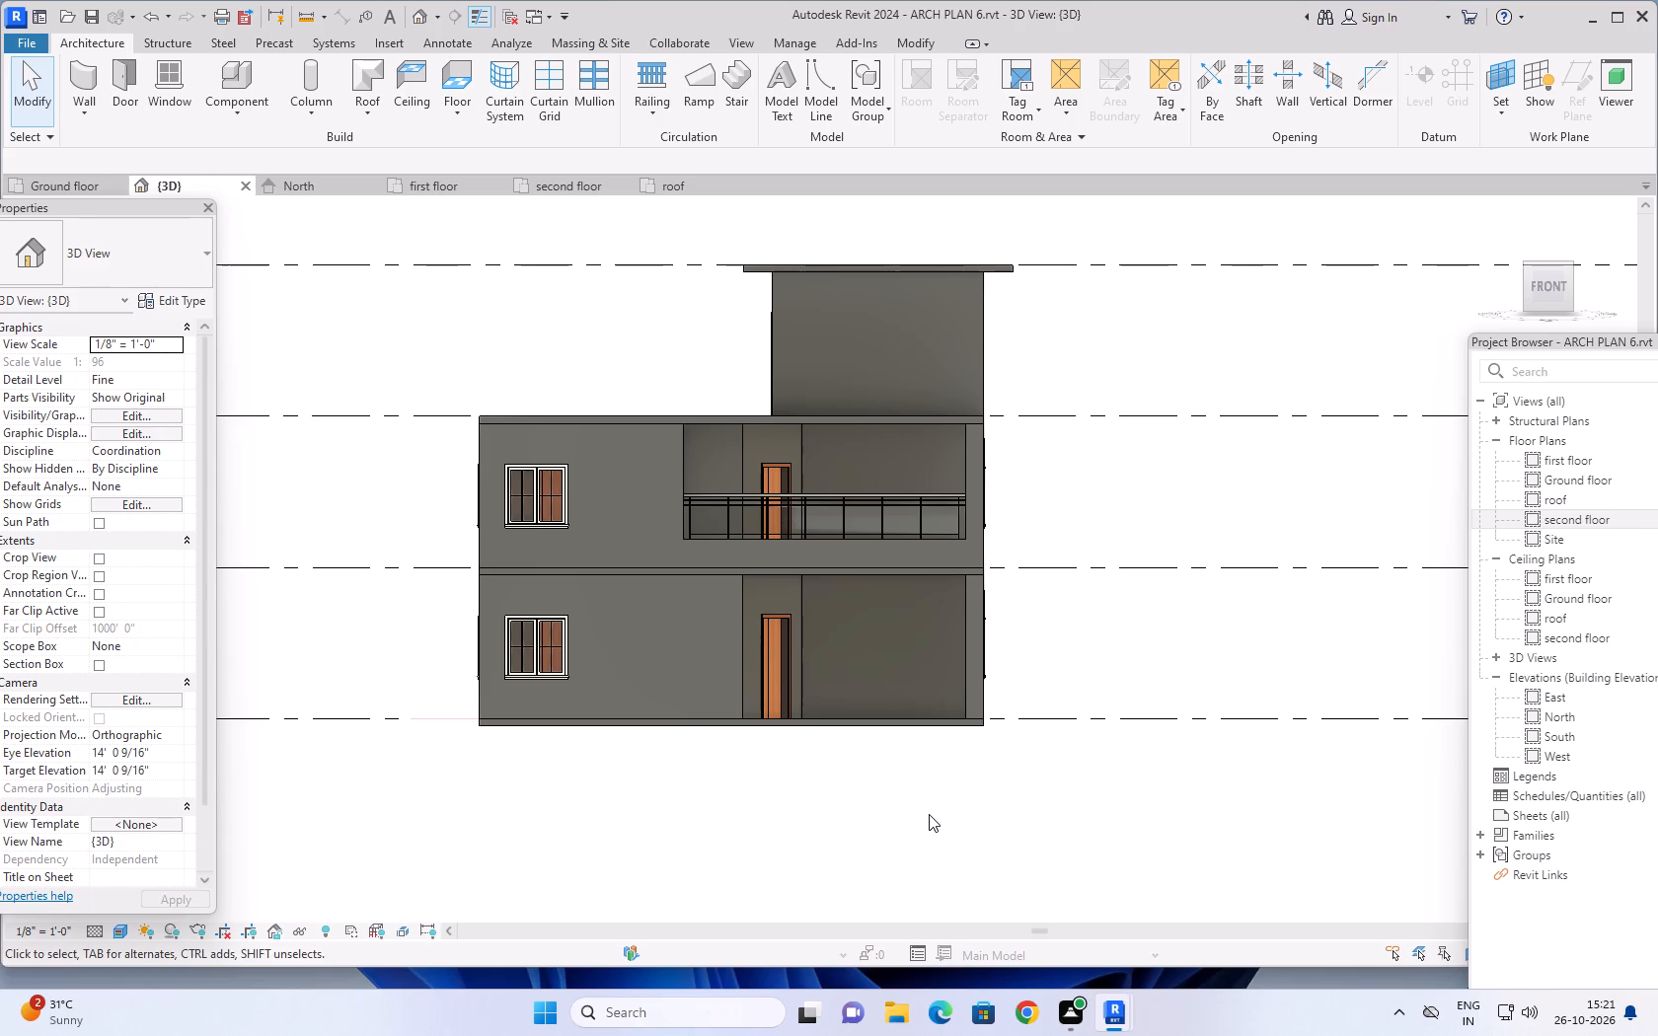
scroll(1011, 755, "down", 1)
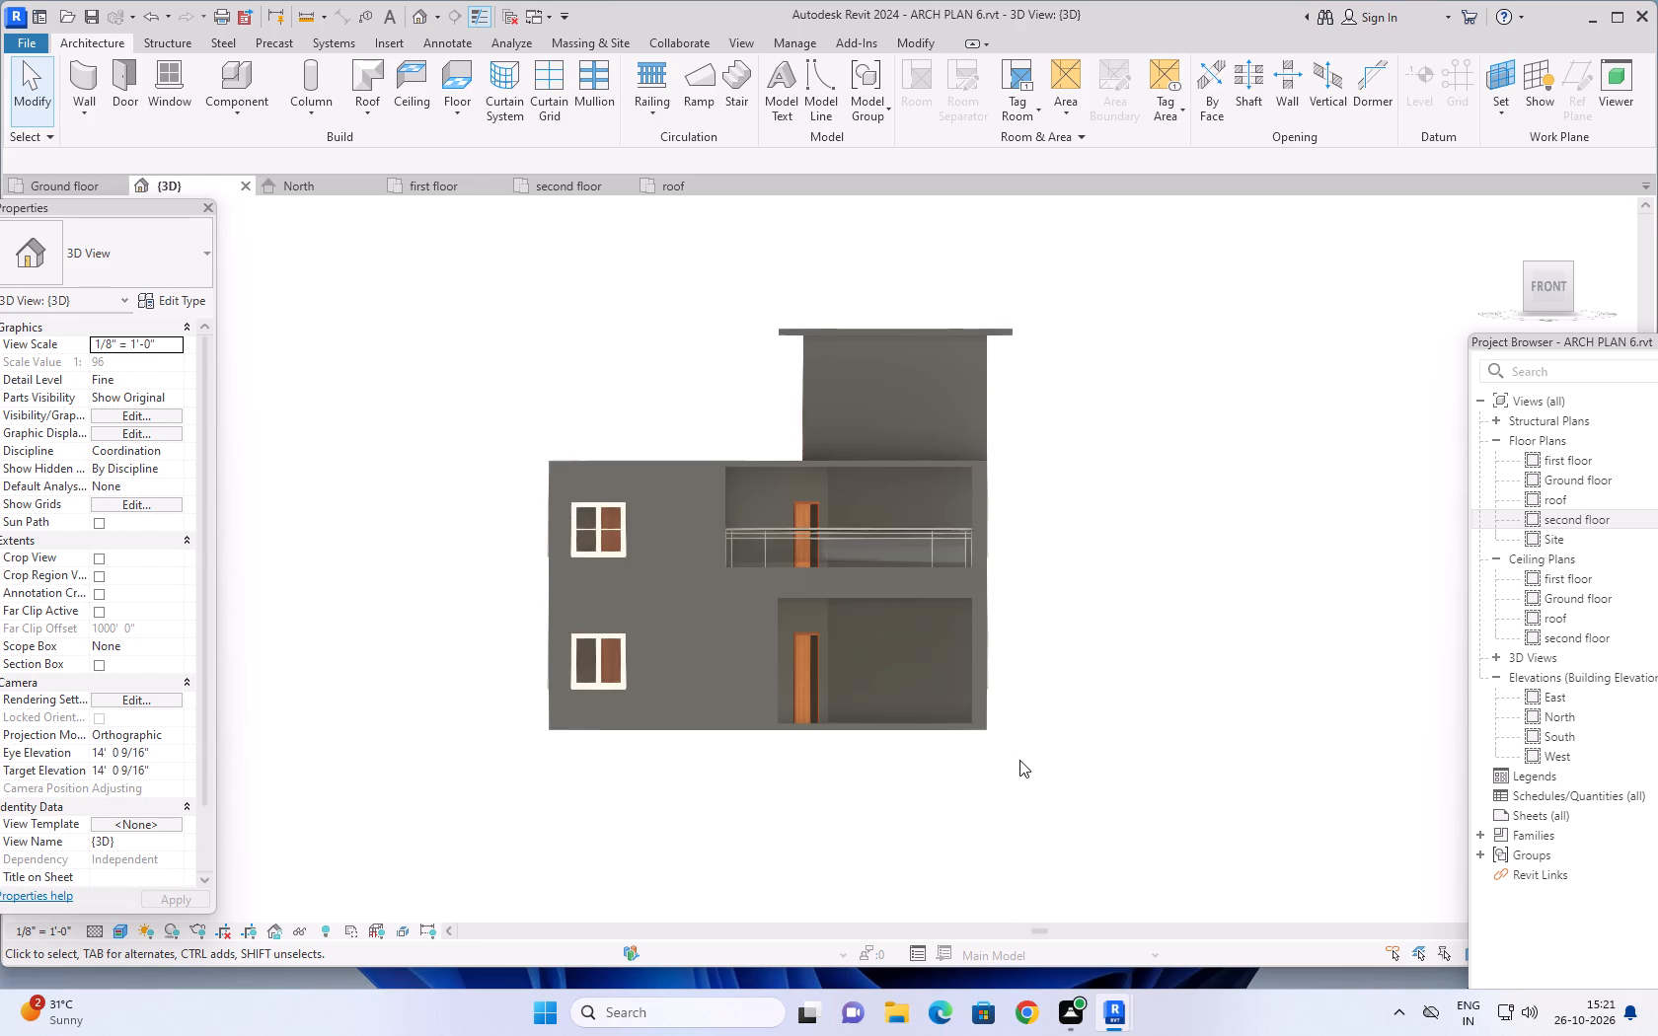
middle_click_drag(1021, 761, 987, 726)
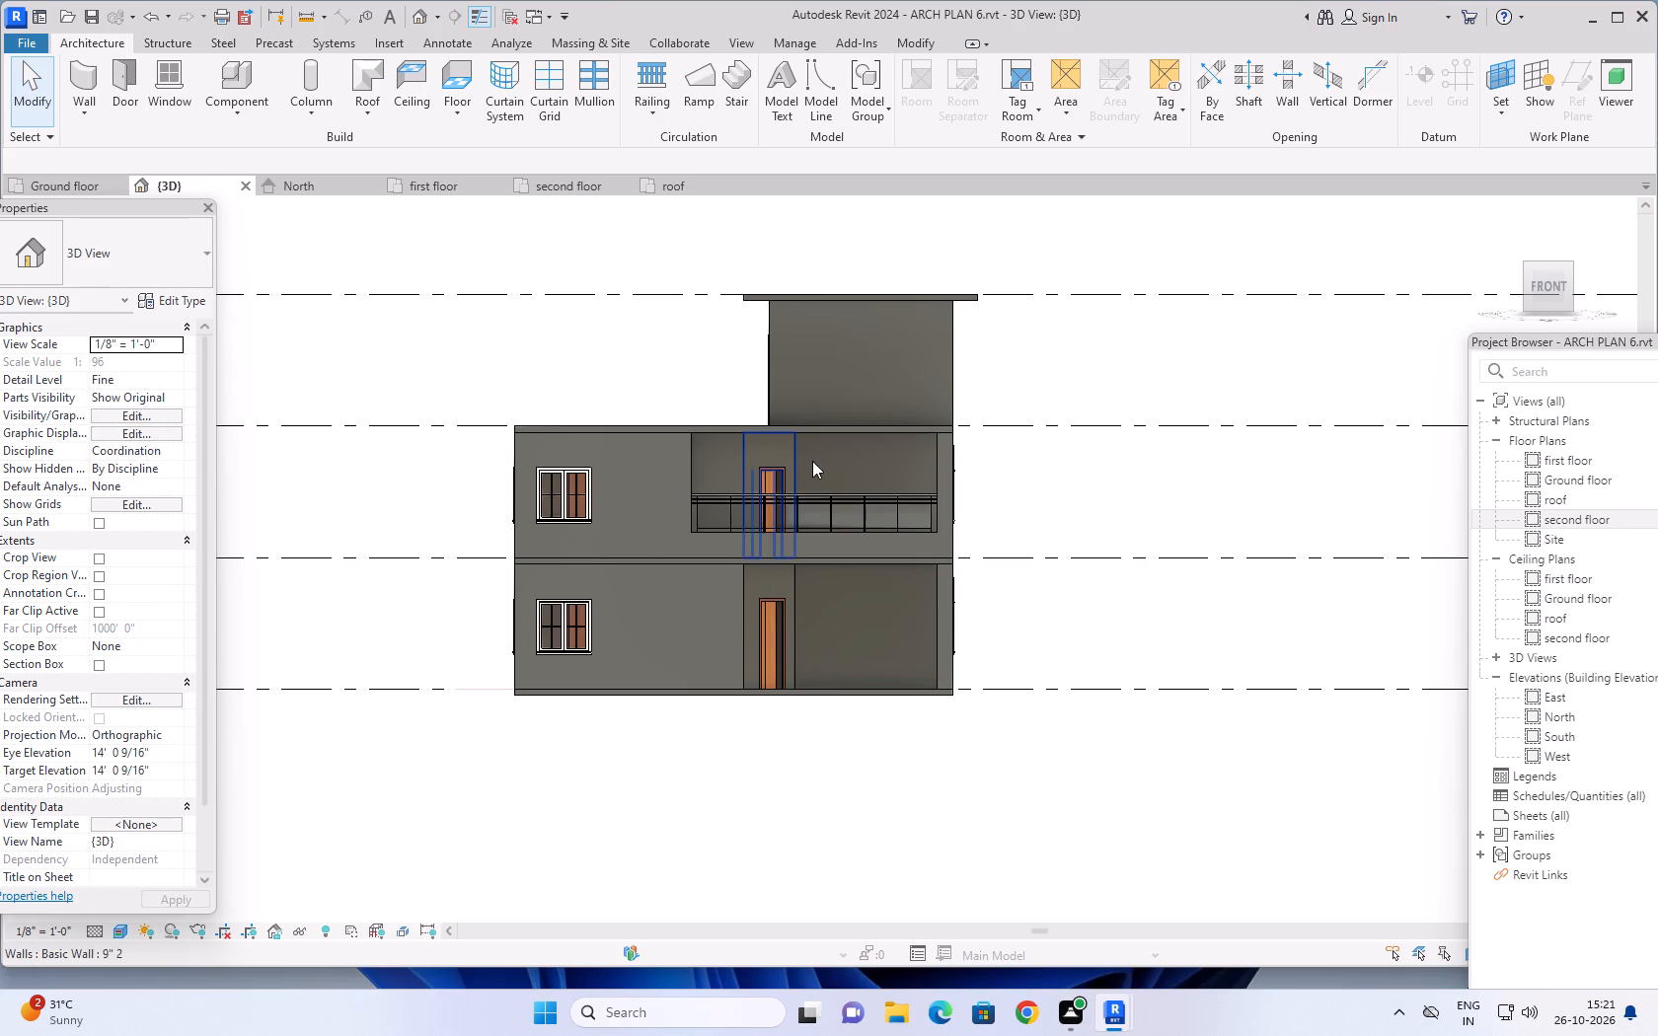
Draw a Storefront curtain wall about 9' 0" long on the first floor, along the staircase edge facing the balcony above the car.
left_click(449, 185)
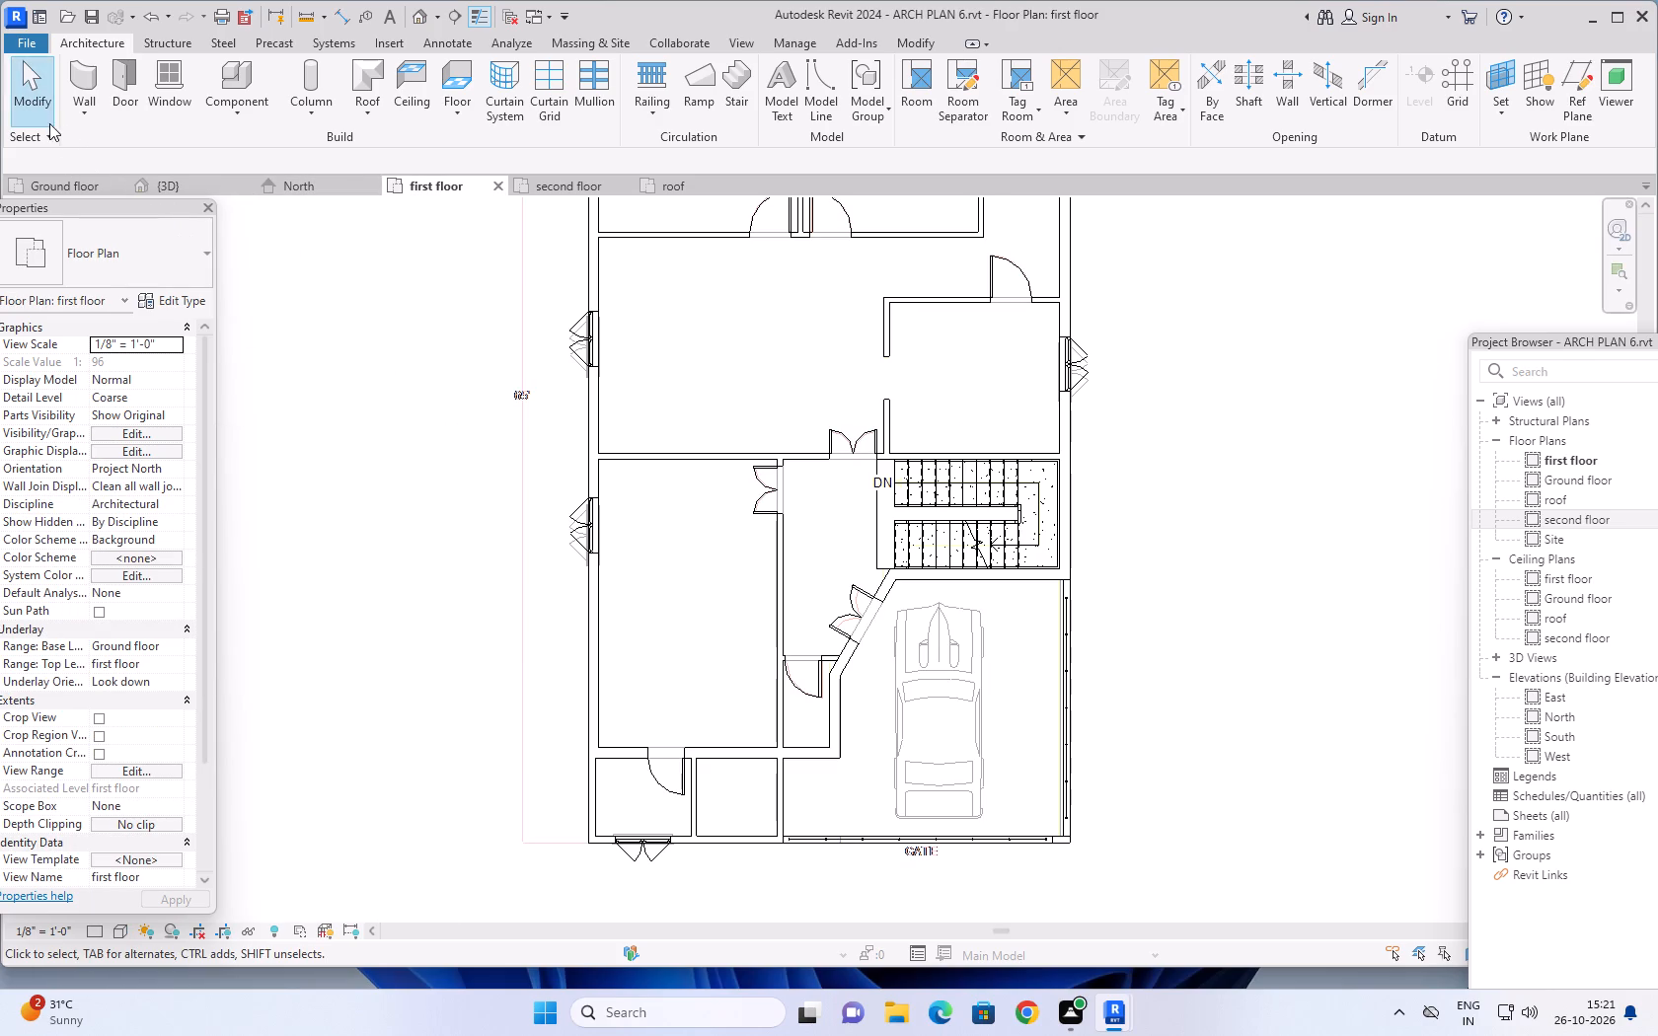
left_click(89, 76)
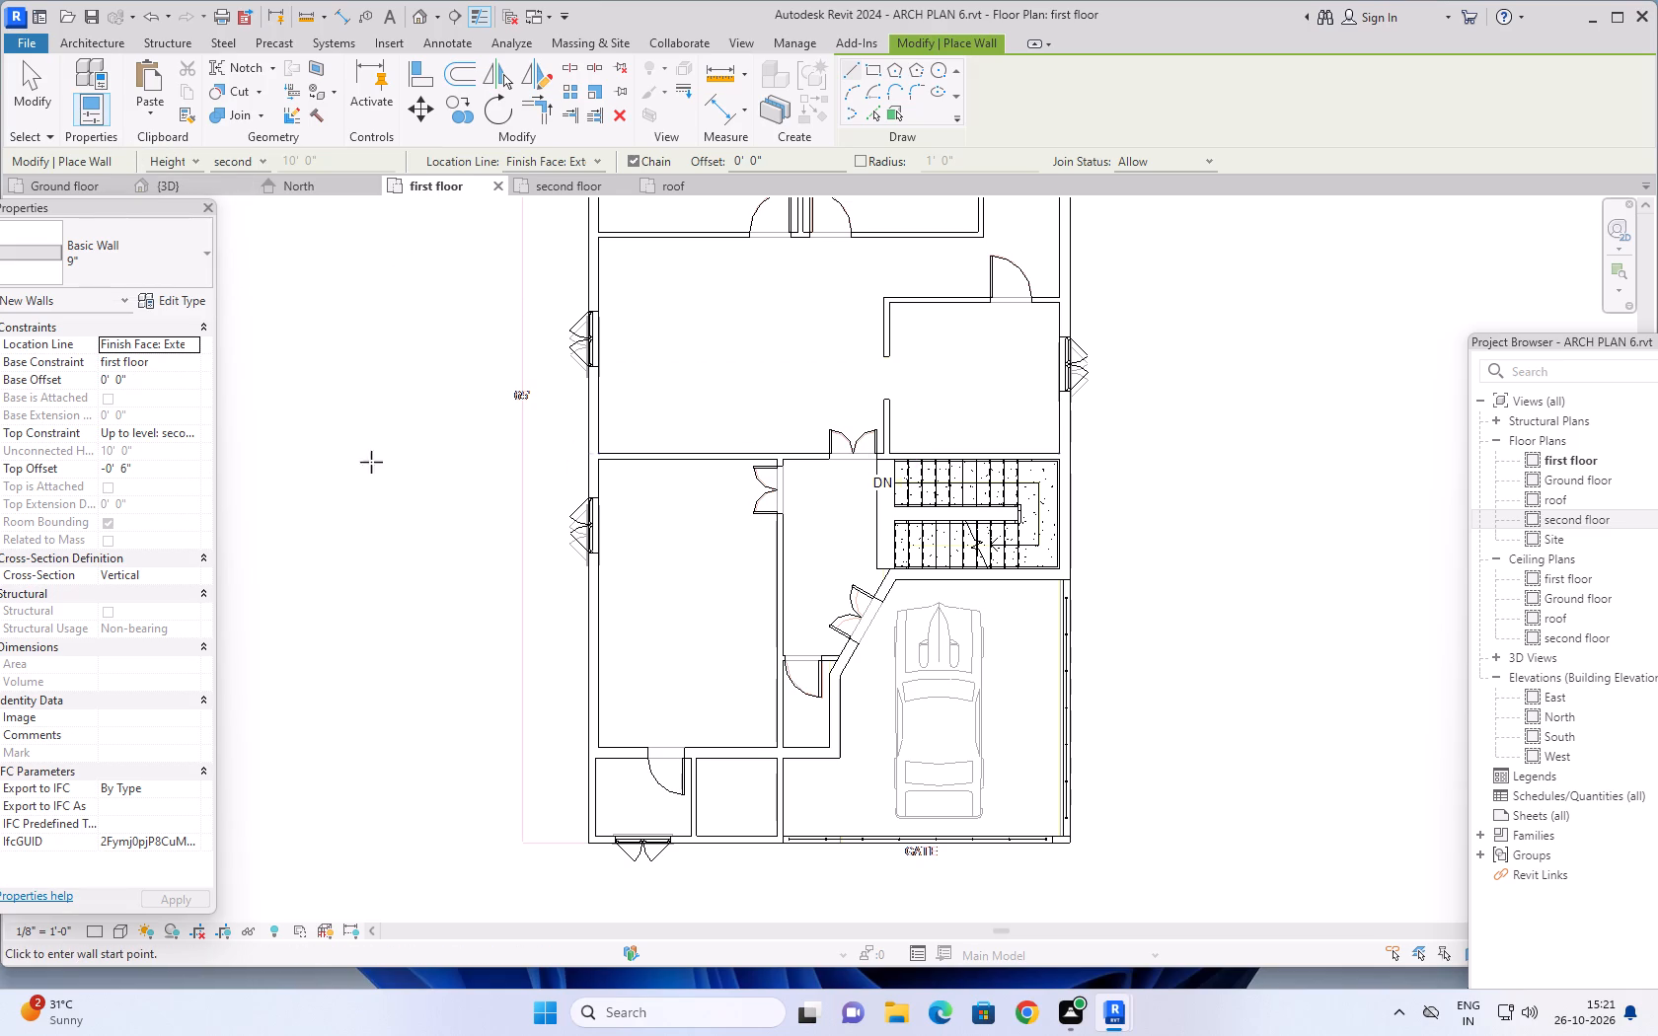
left_click(104, 43)
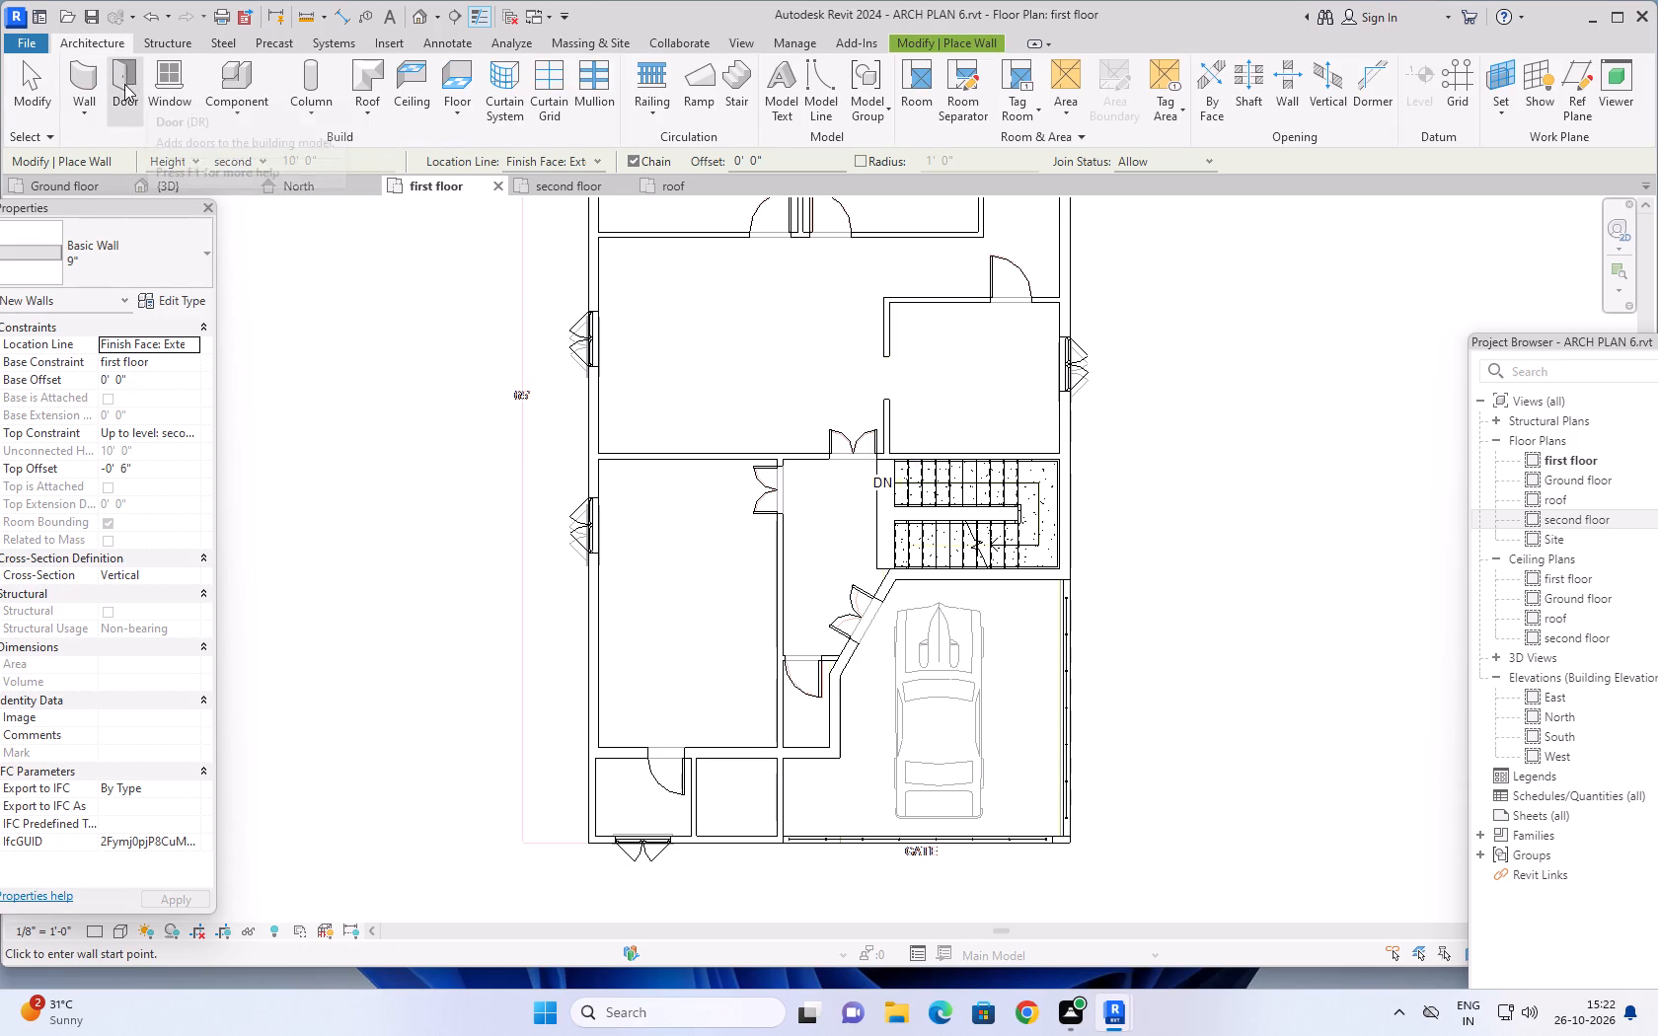
left_click(88, 78)
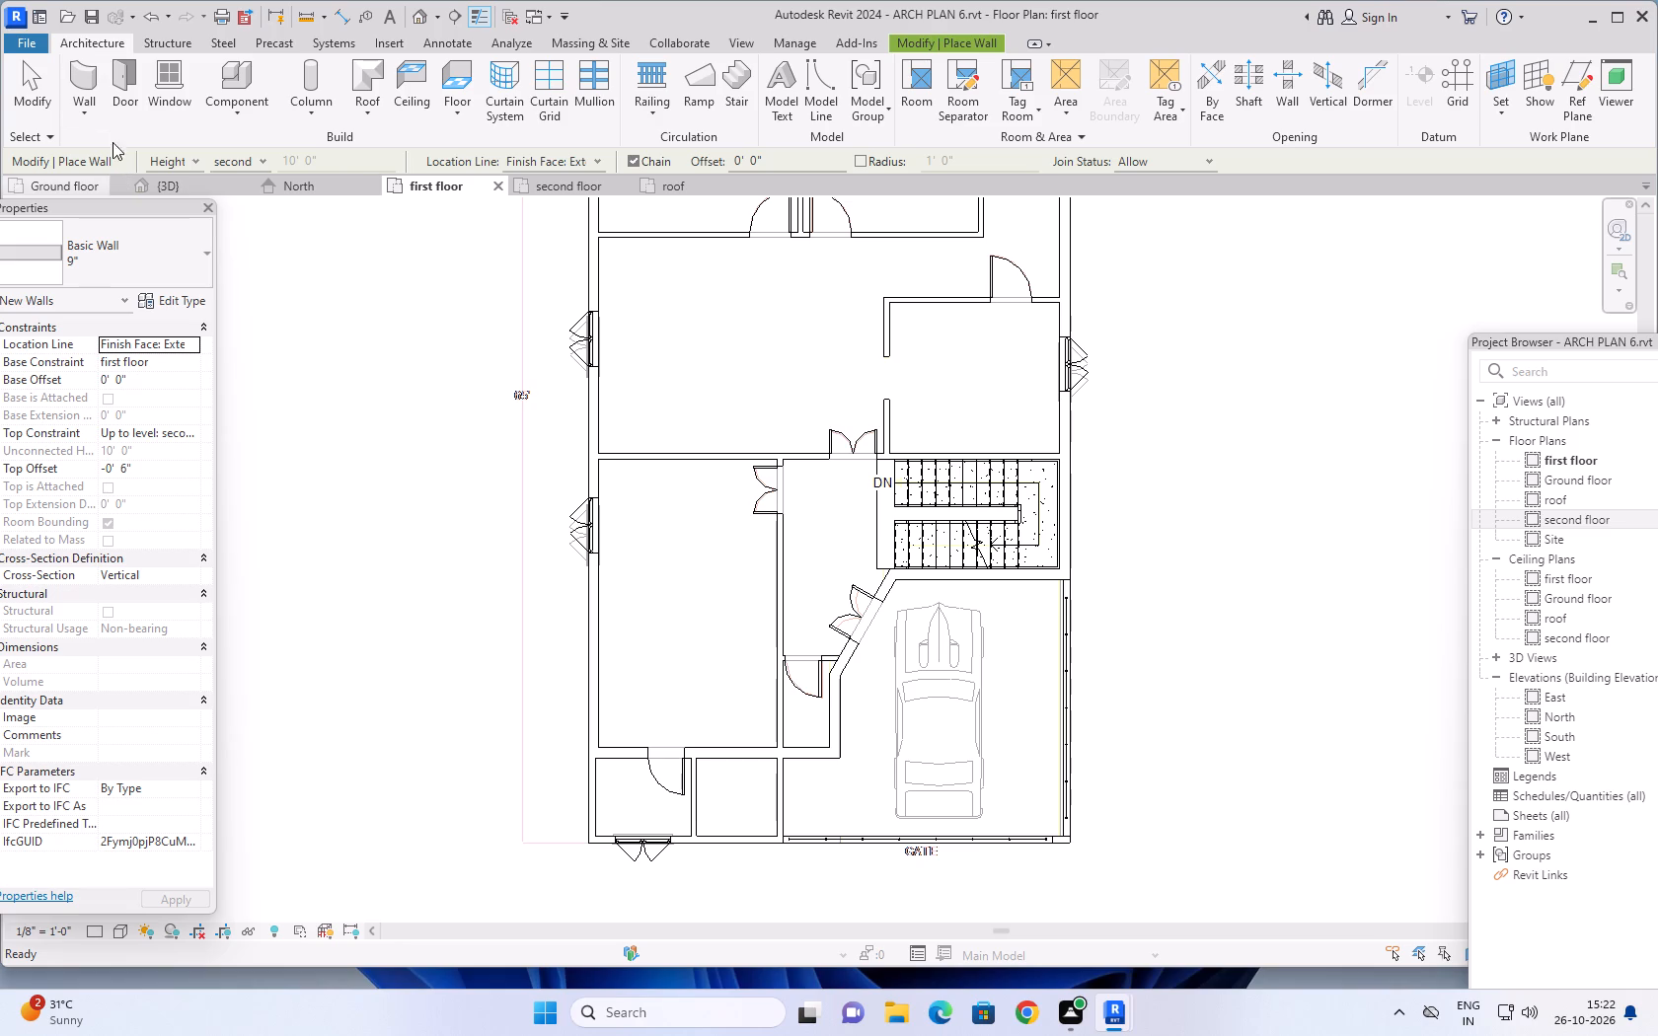
left_click(95, 122)
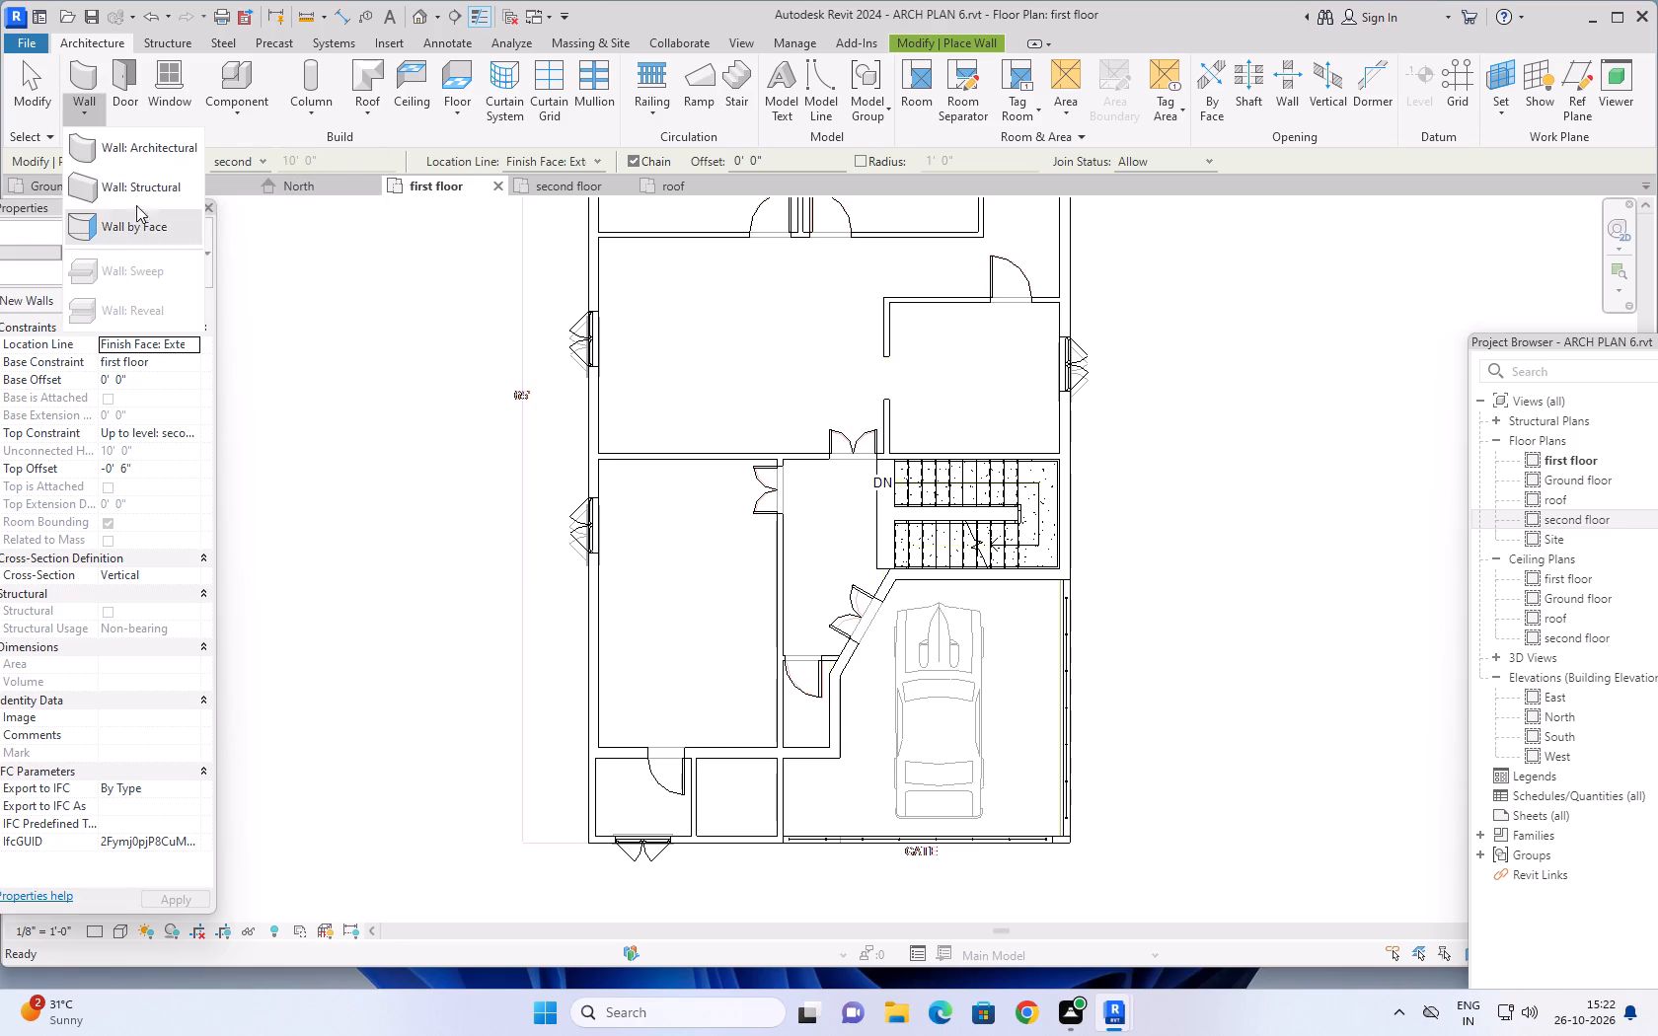
left_click(95, 73)
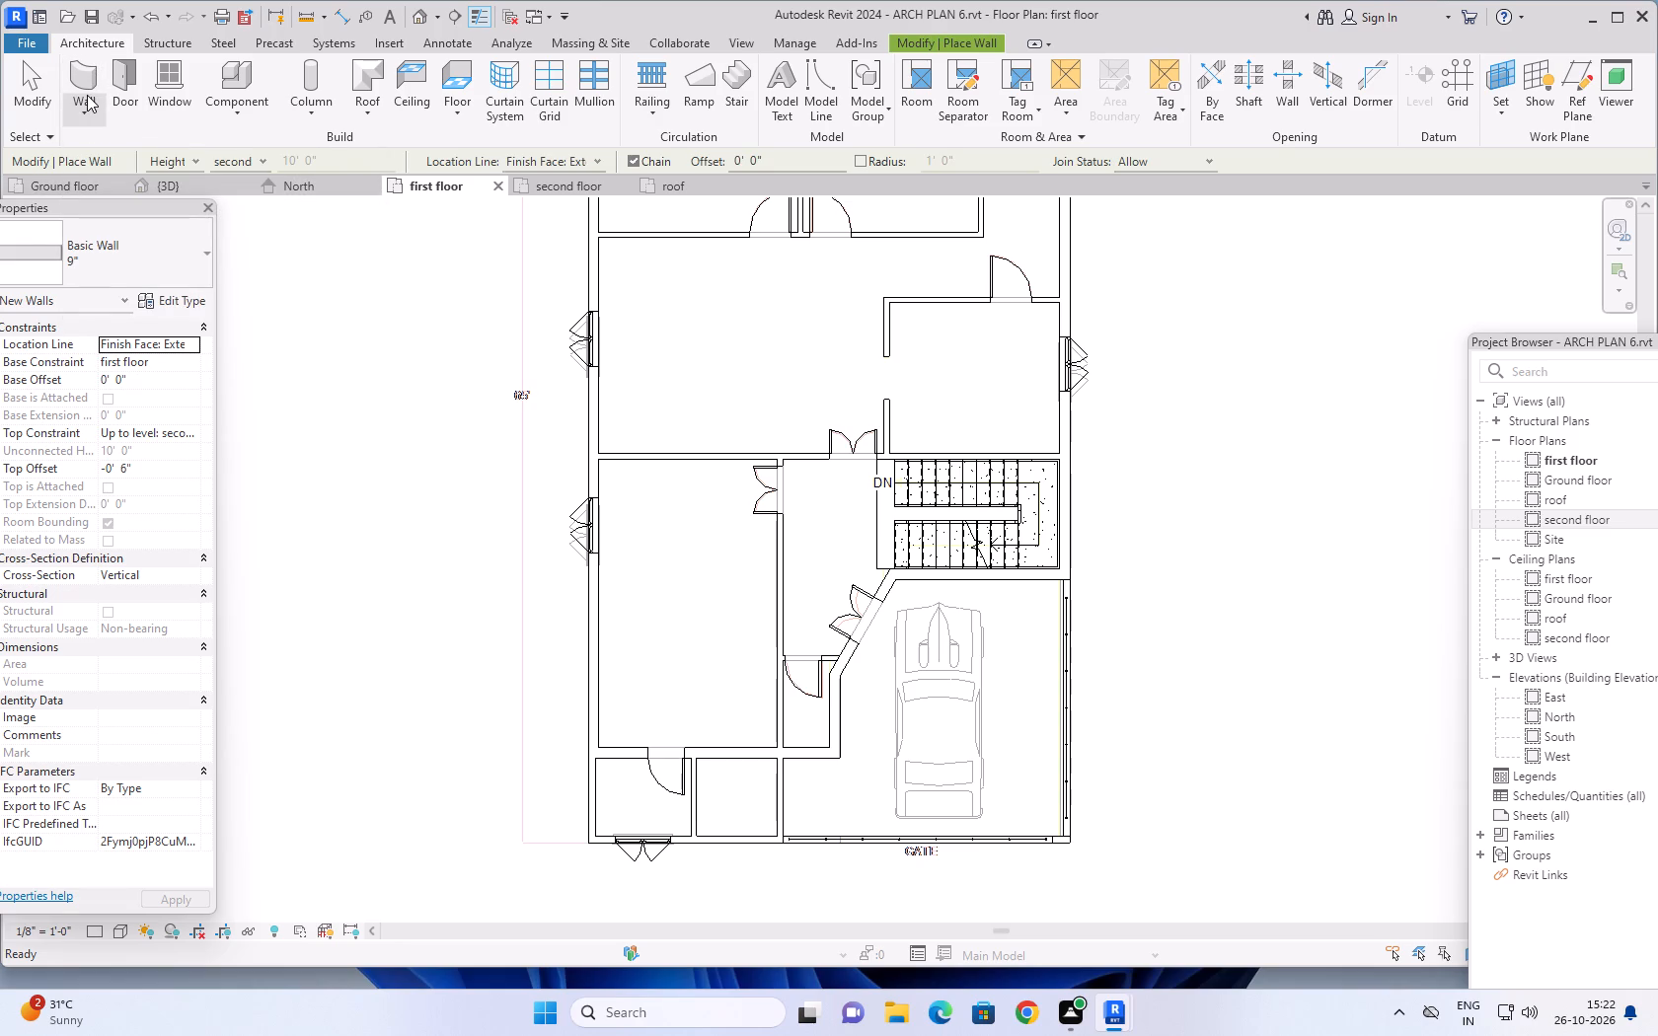
left_click(180, 251)
scroll(143, 415, "down", 5)
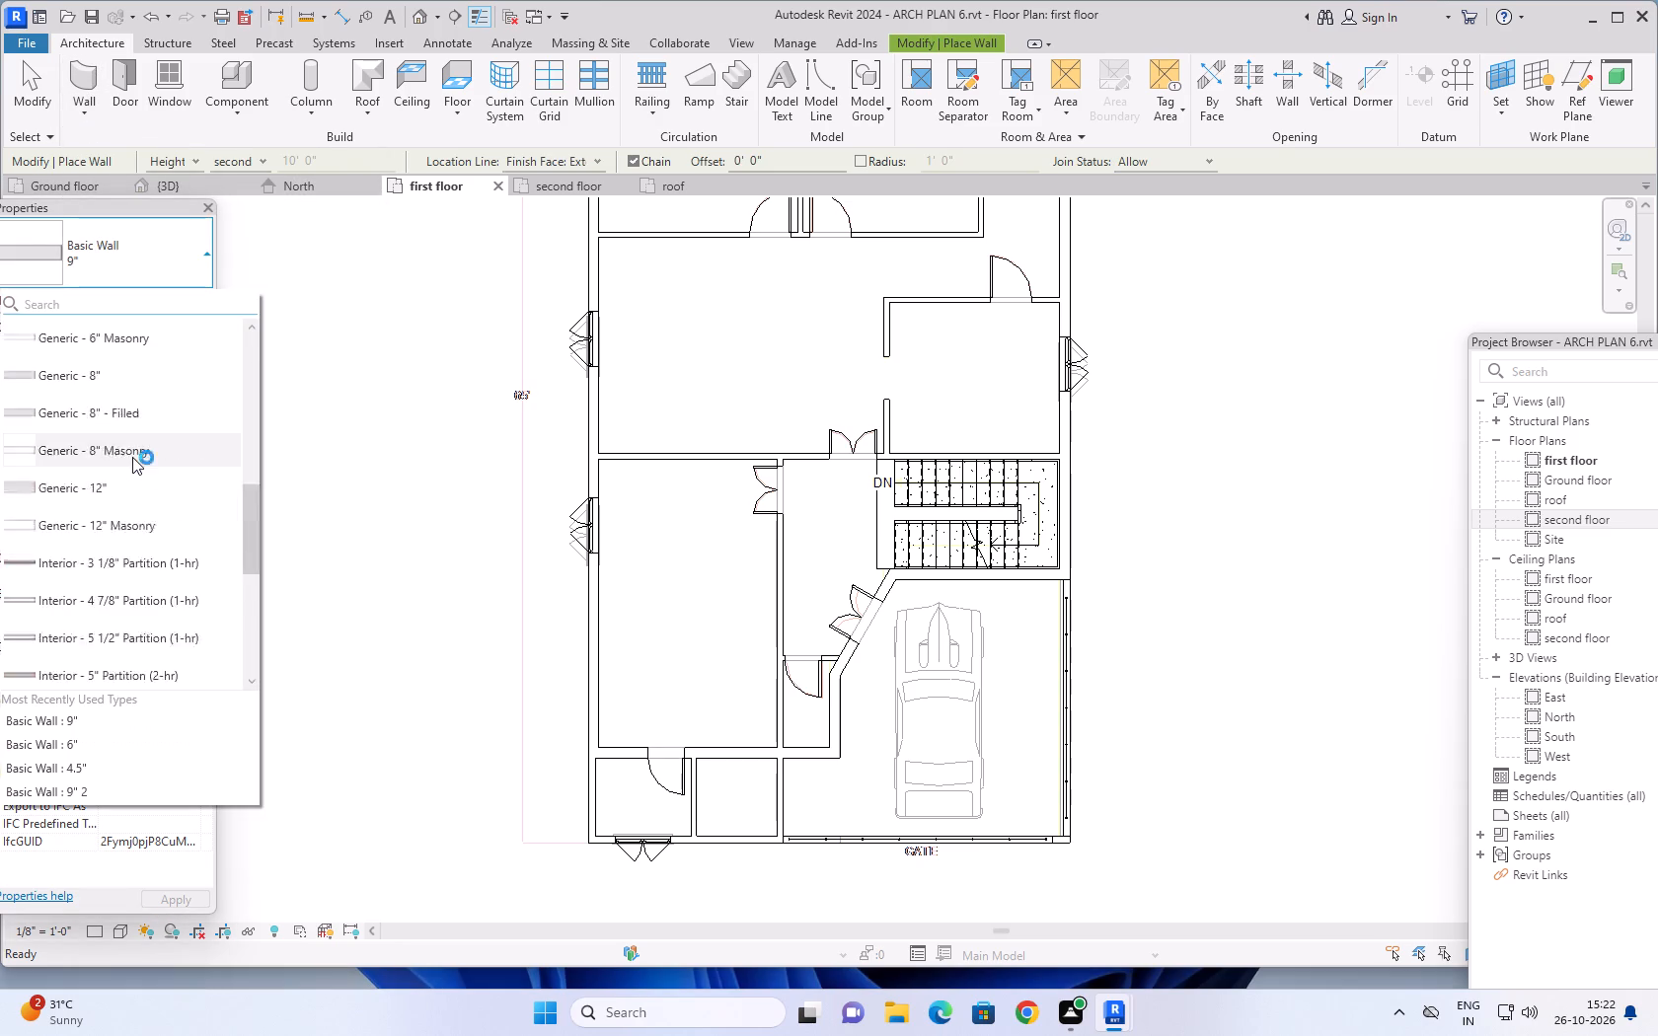
scroll(131, 475, "down", 11)
left_click(112, 578)
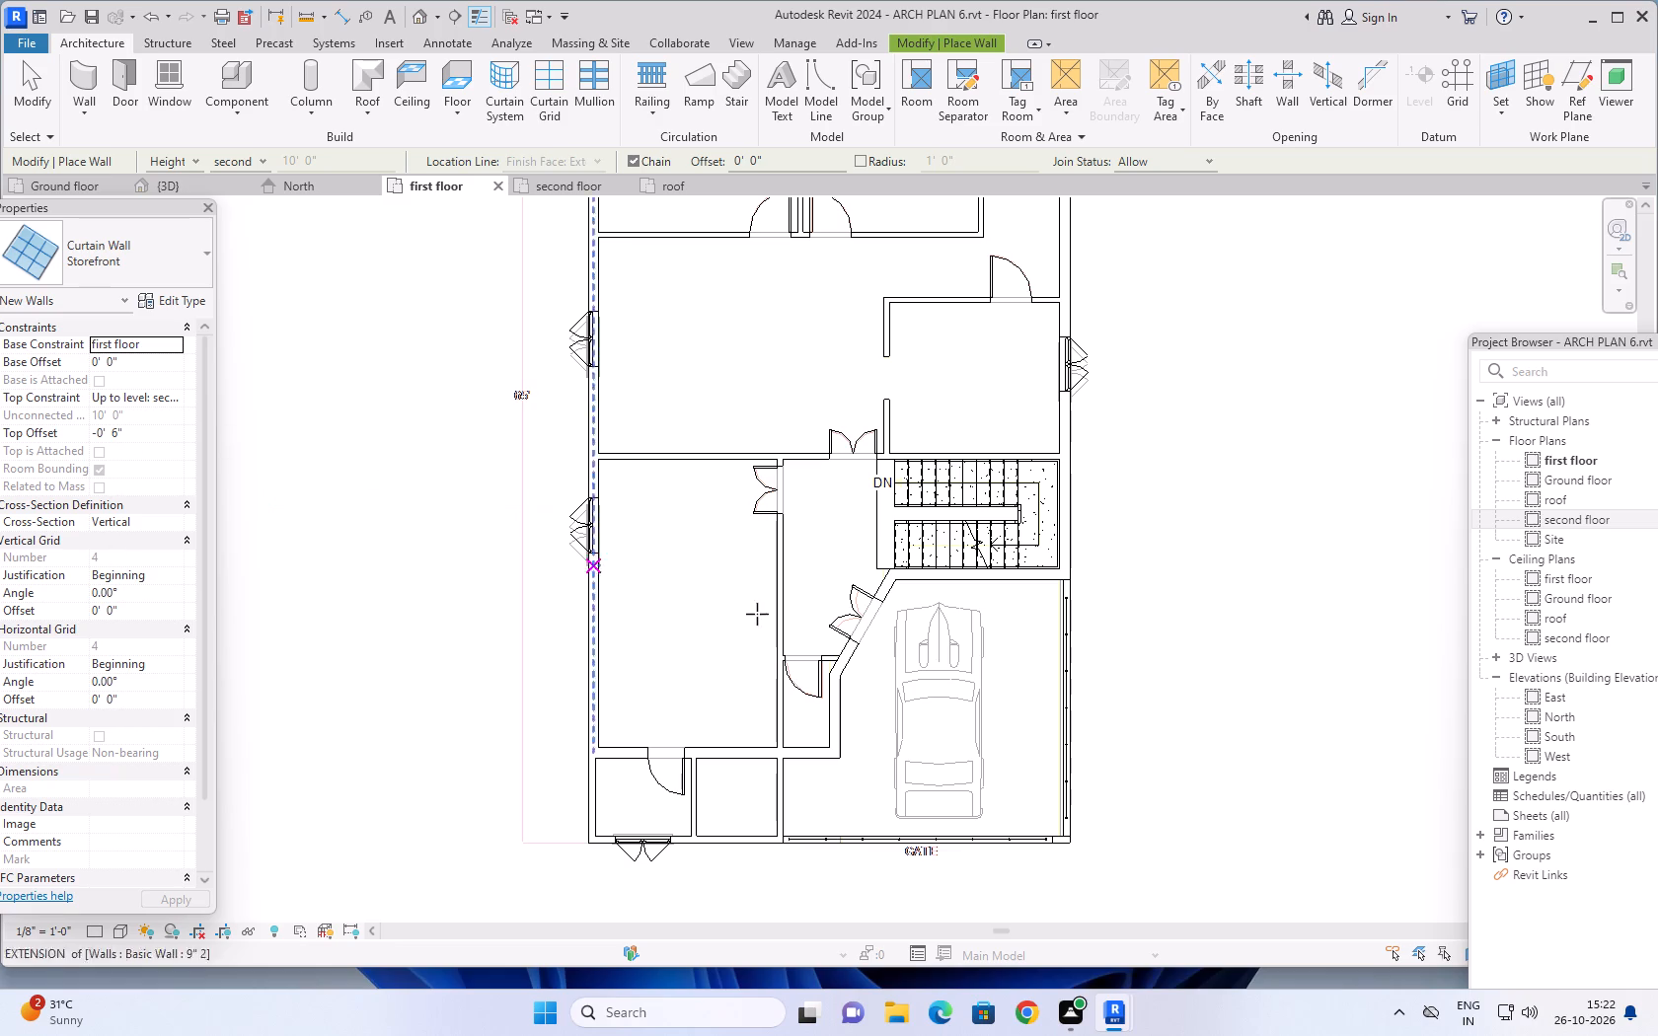
scroll(917, 574, "up", 10)
scroll(914, 584, "down", 4)
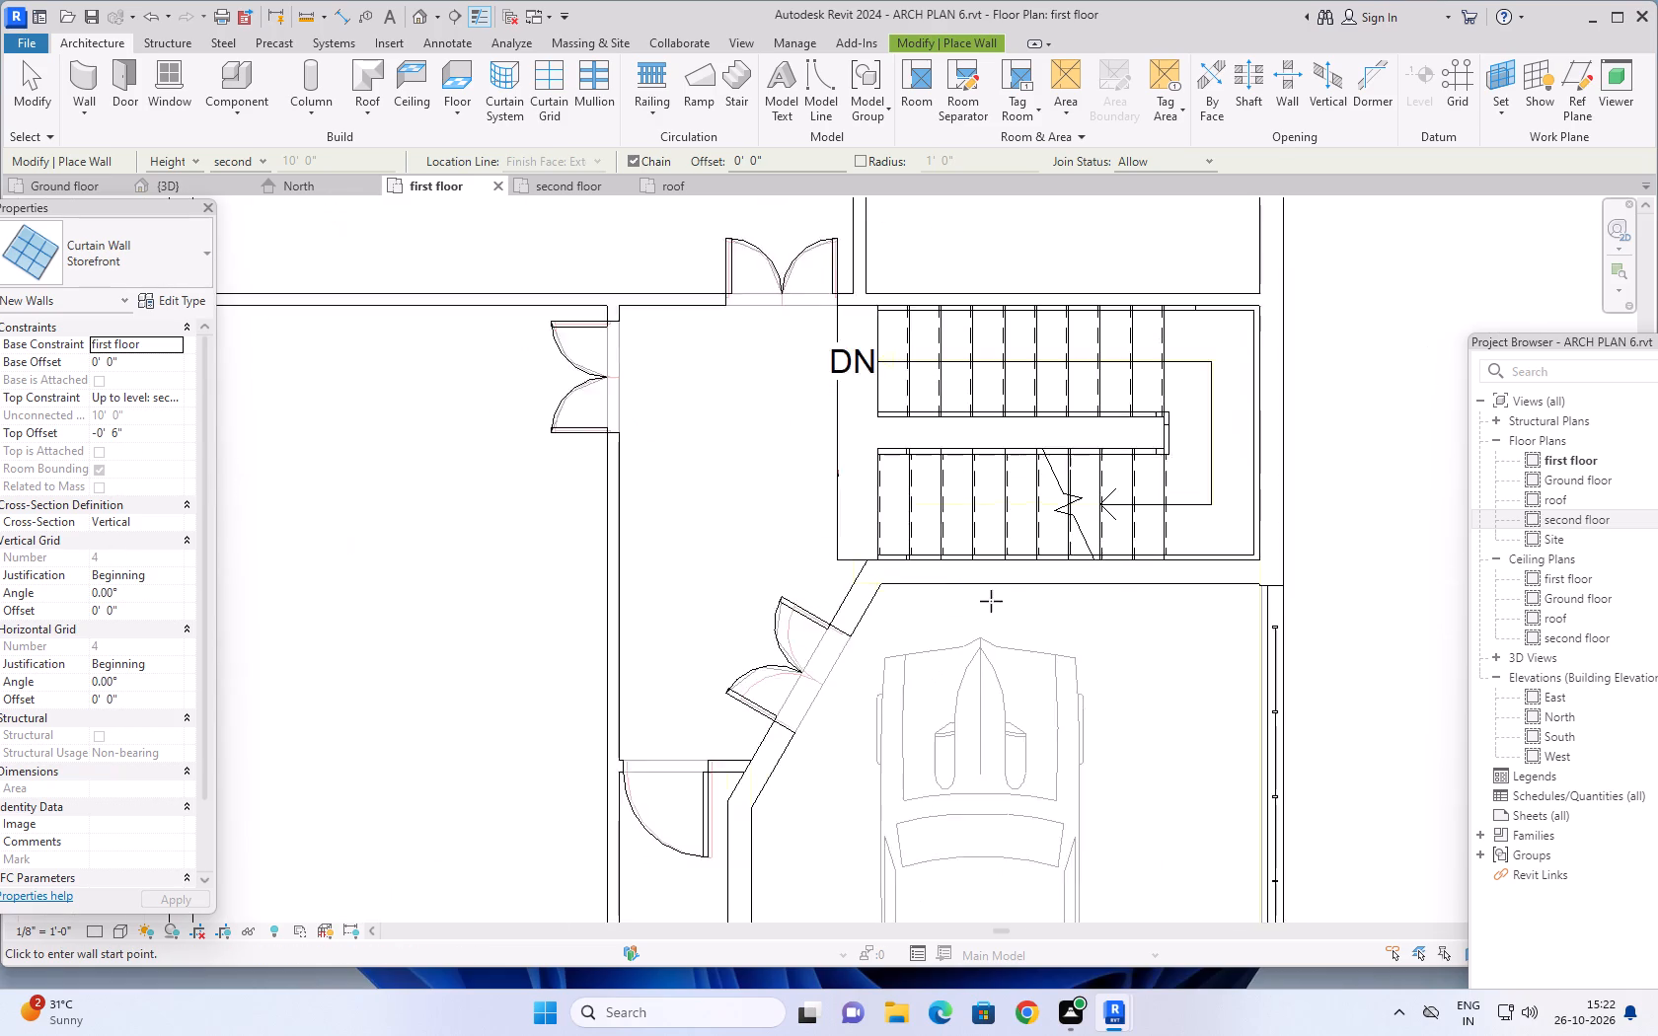
scroll(991, 601, "down", 1)
scroll(953, 585, "up", 8)
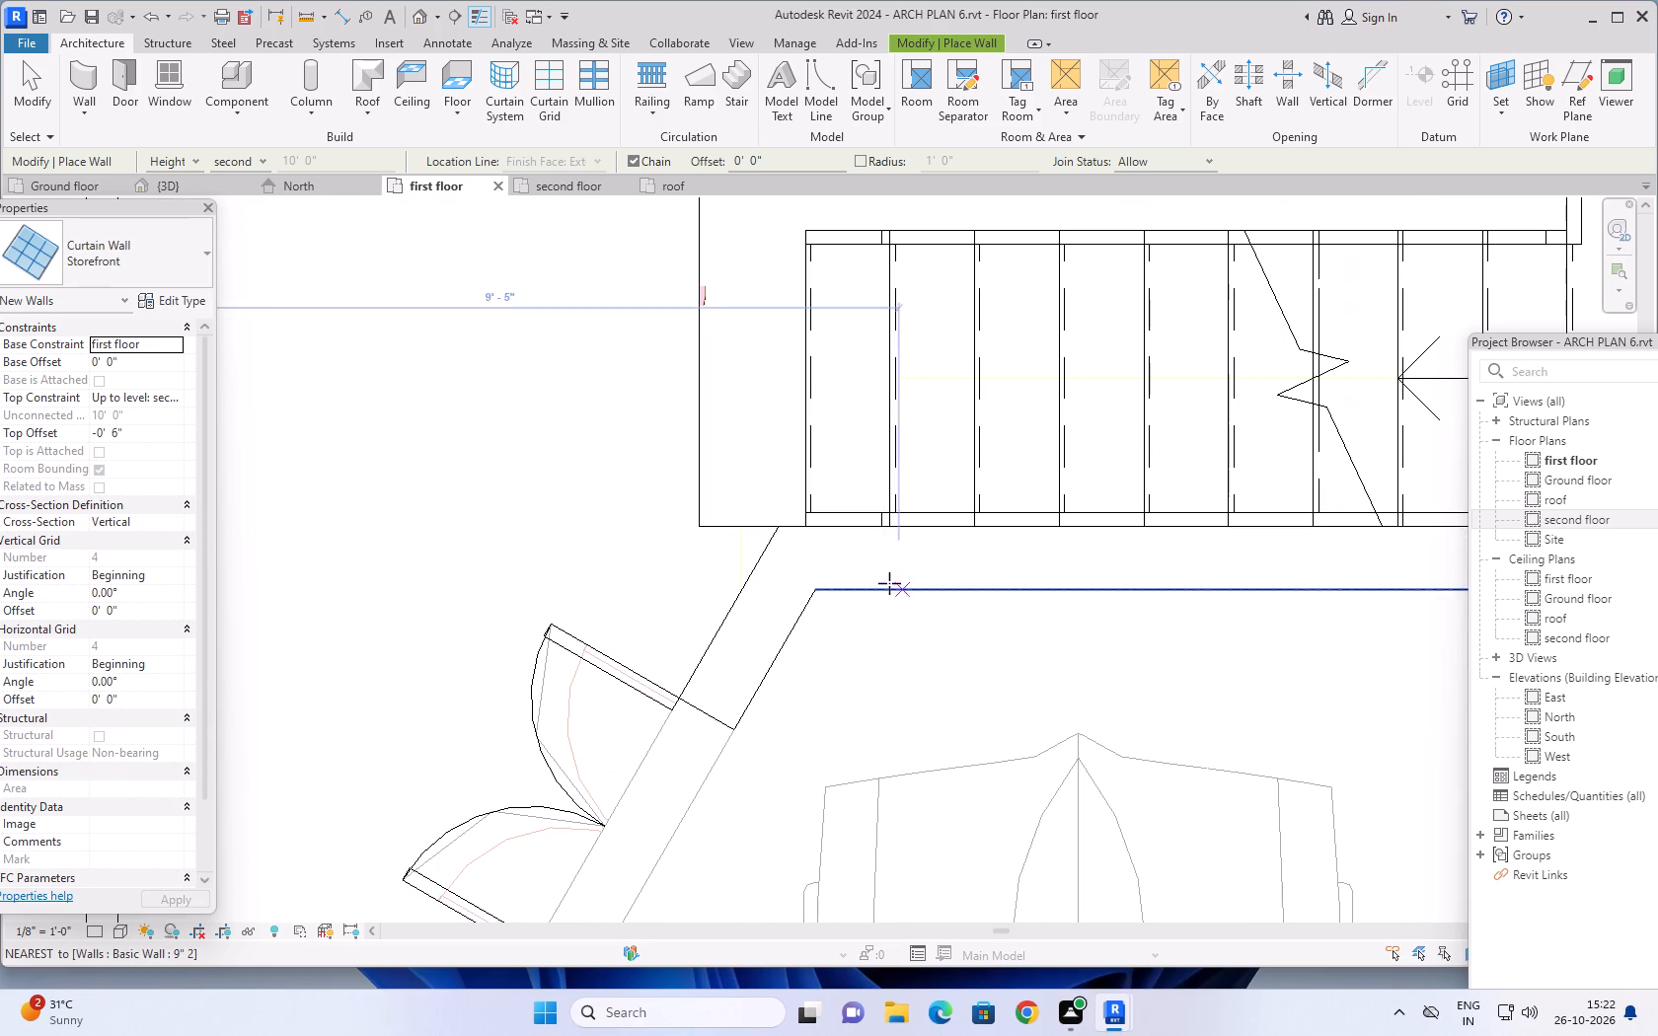
left_click(861, 530)
scroll(1243, 539, "down", 3)
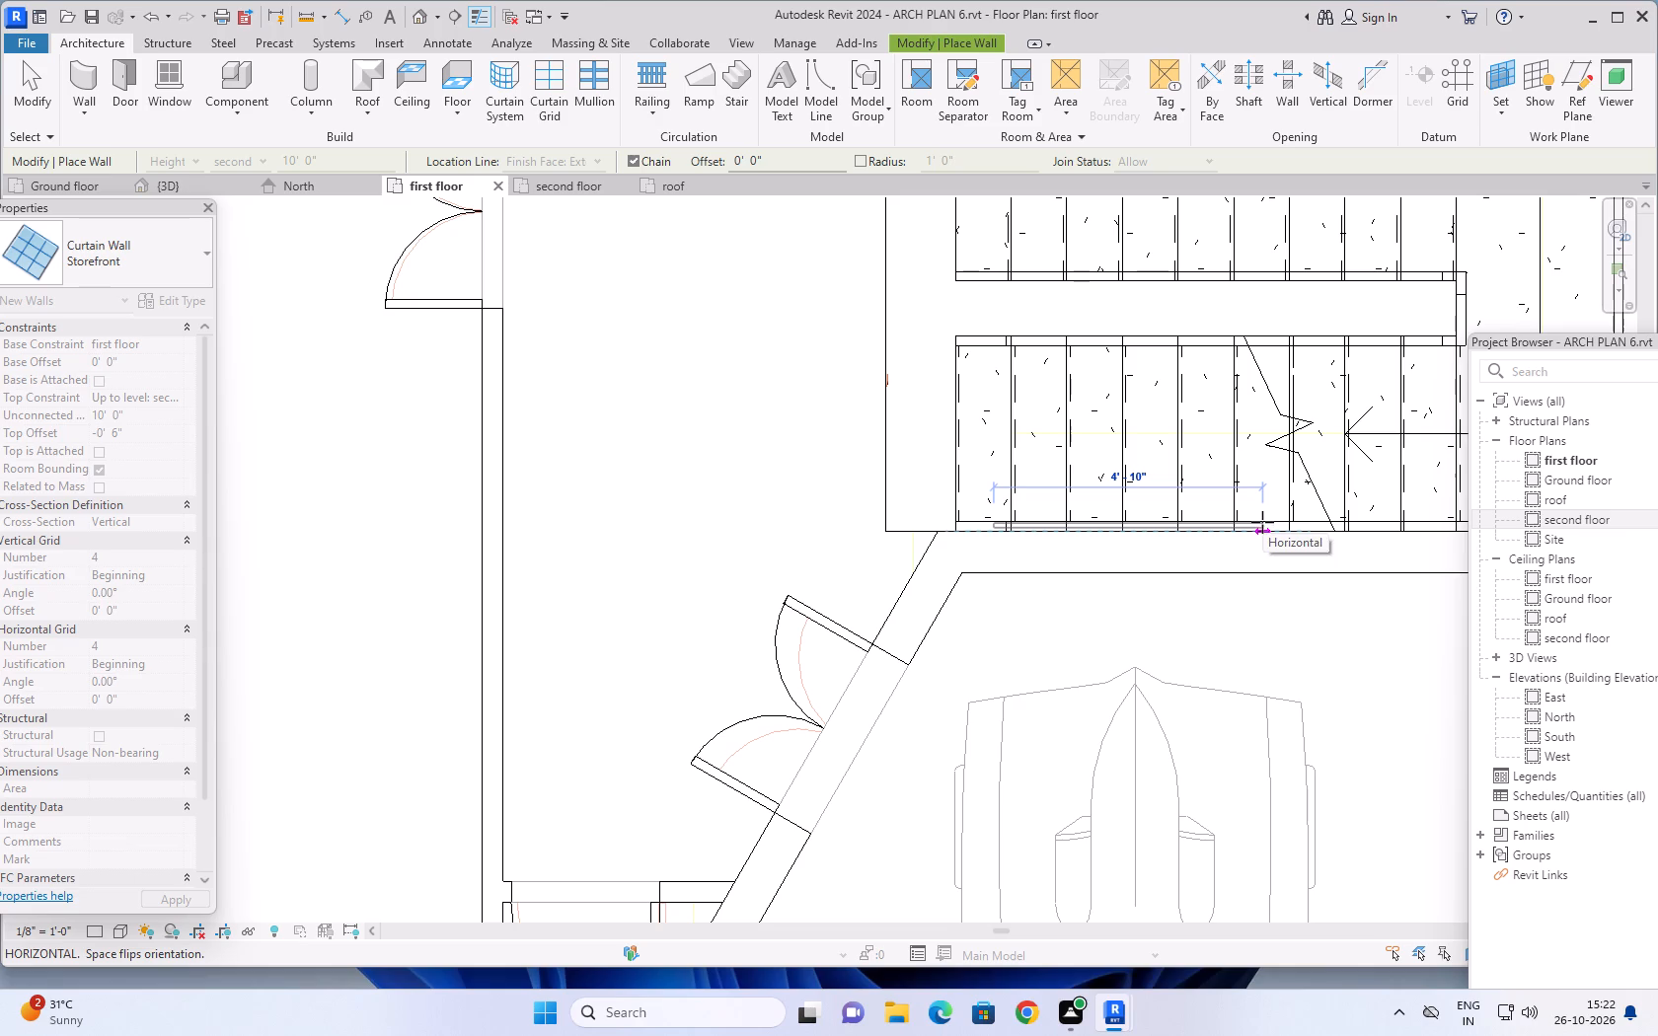
middle_click_drag(1281, 531, 1089, 548)
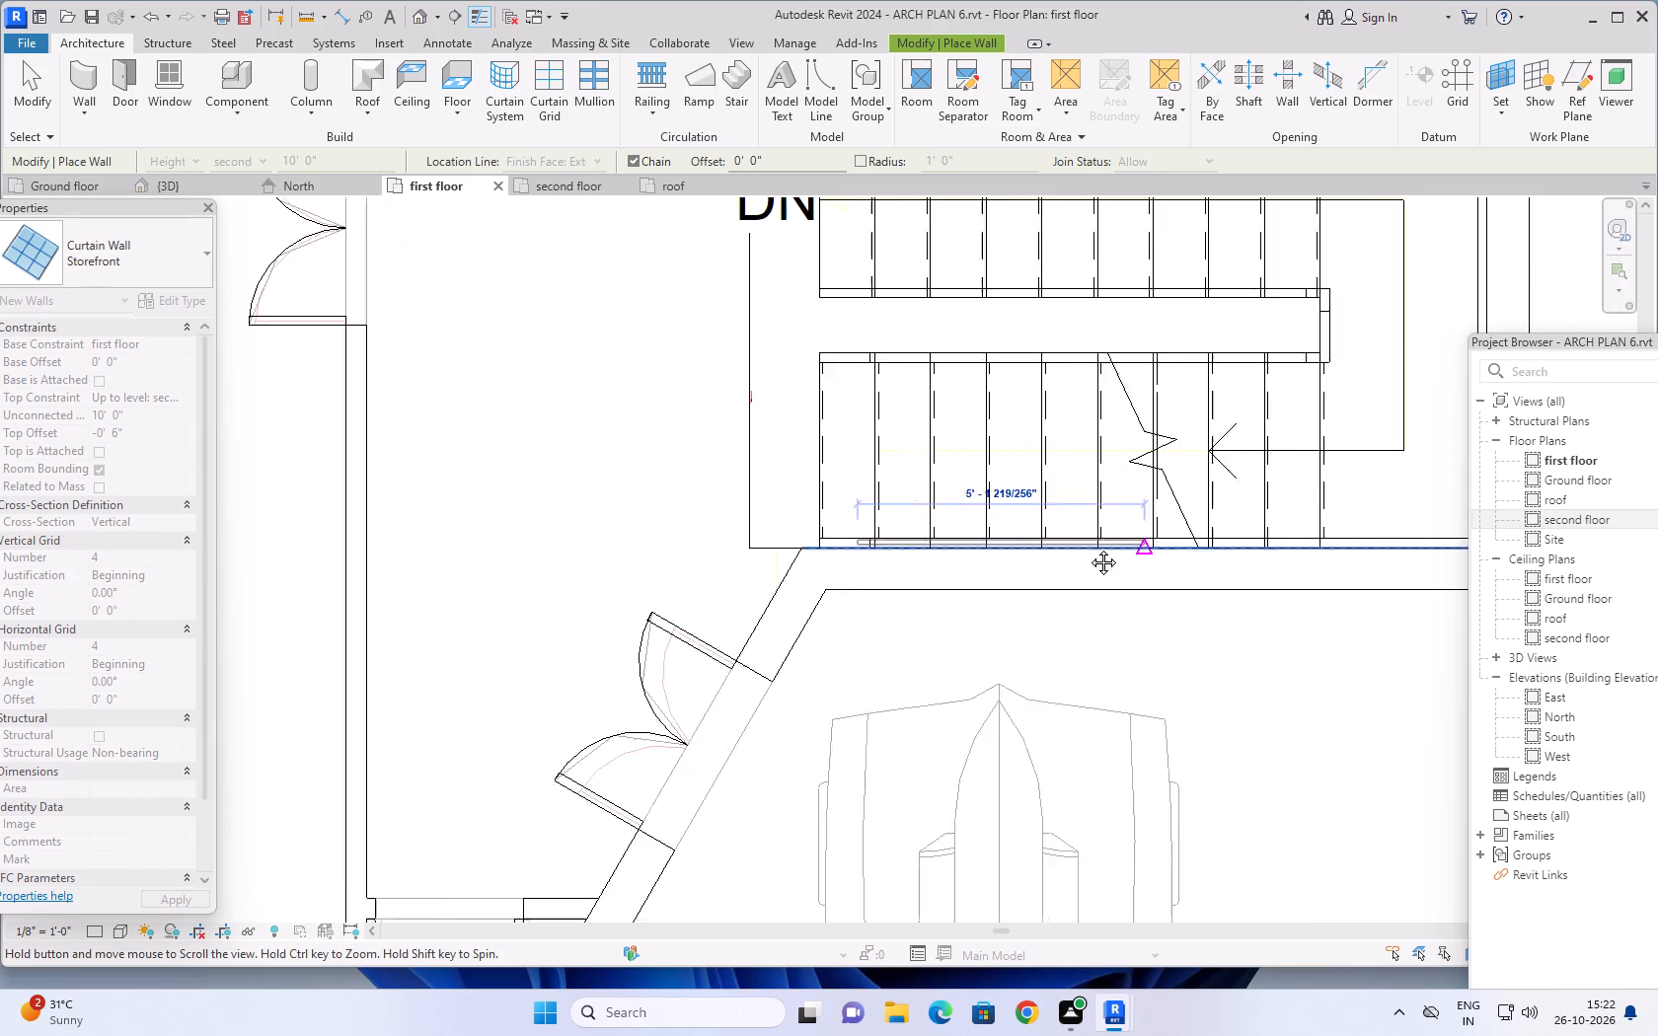
middle_click_drag(1089, 548, 783, 545)
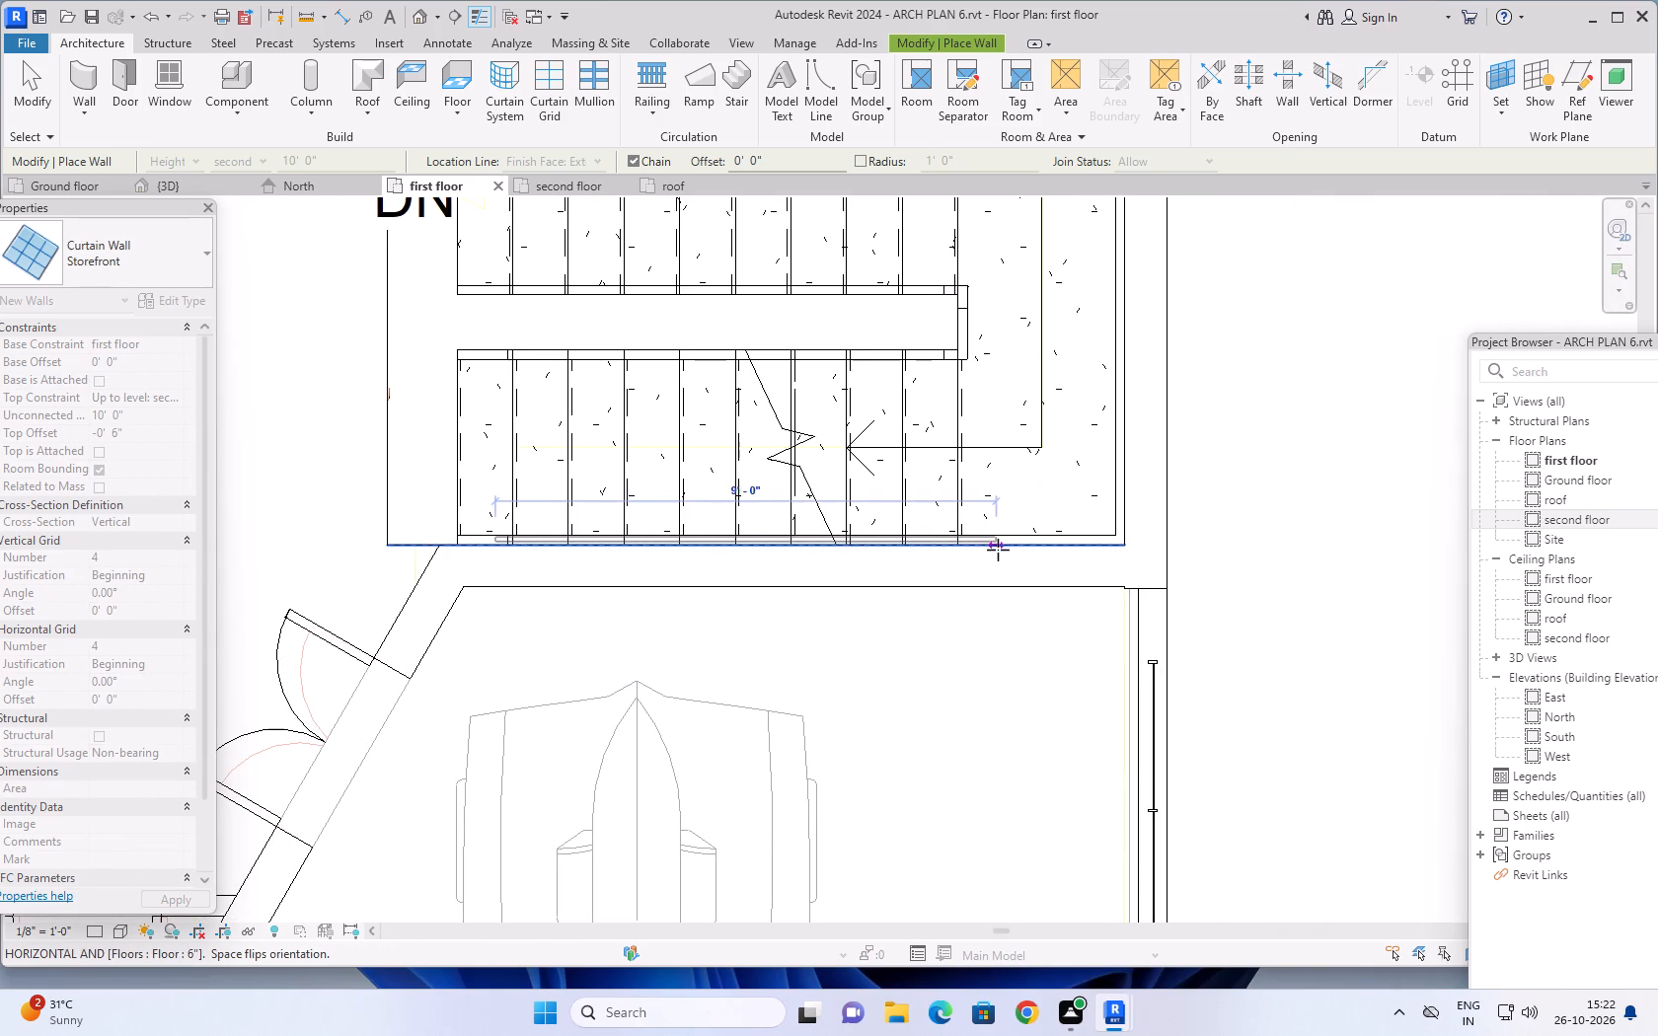
left_click(1002, 553)
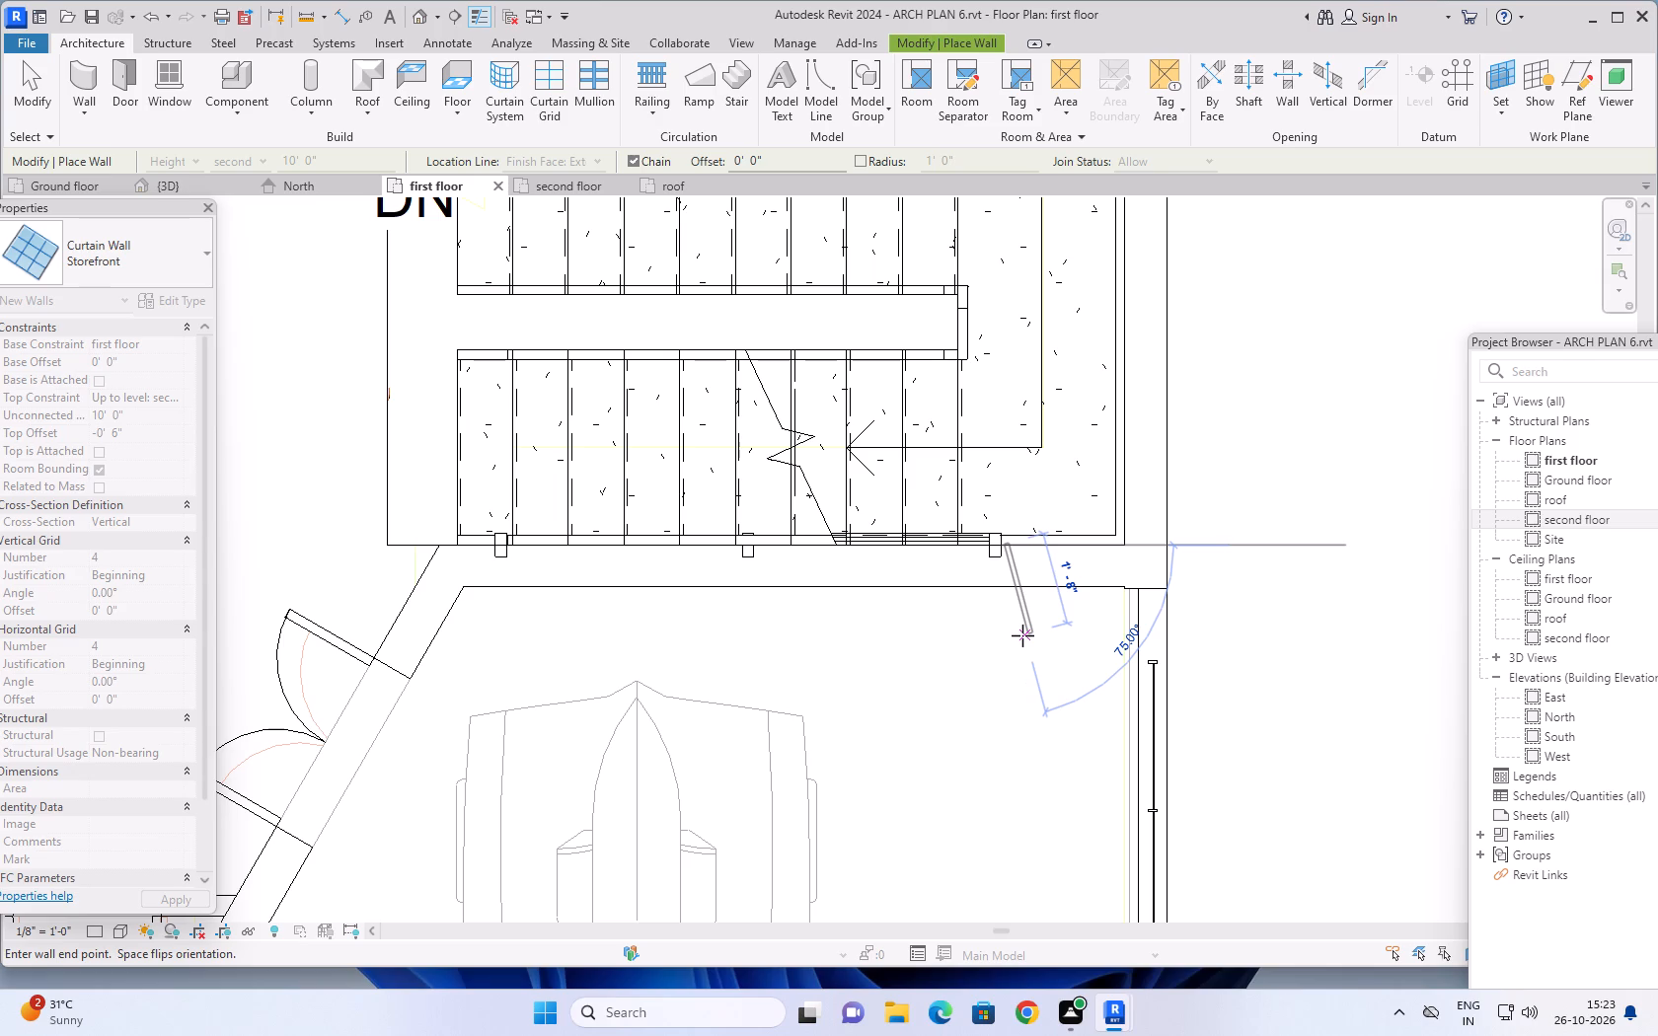
key("Escape")
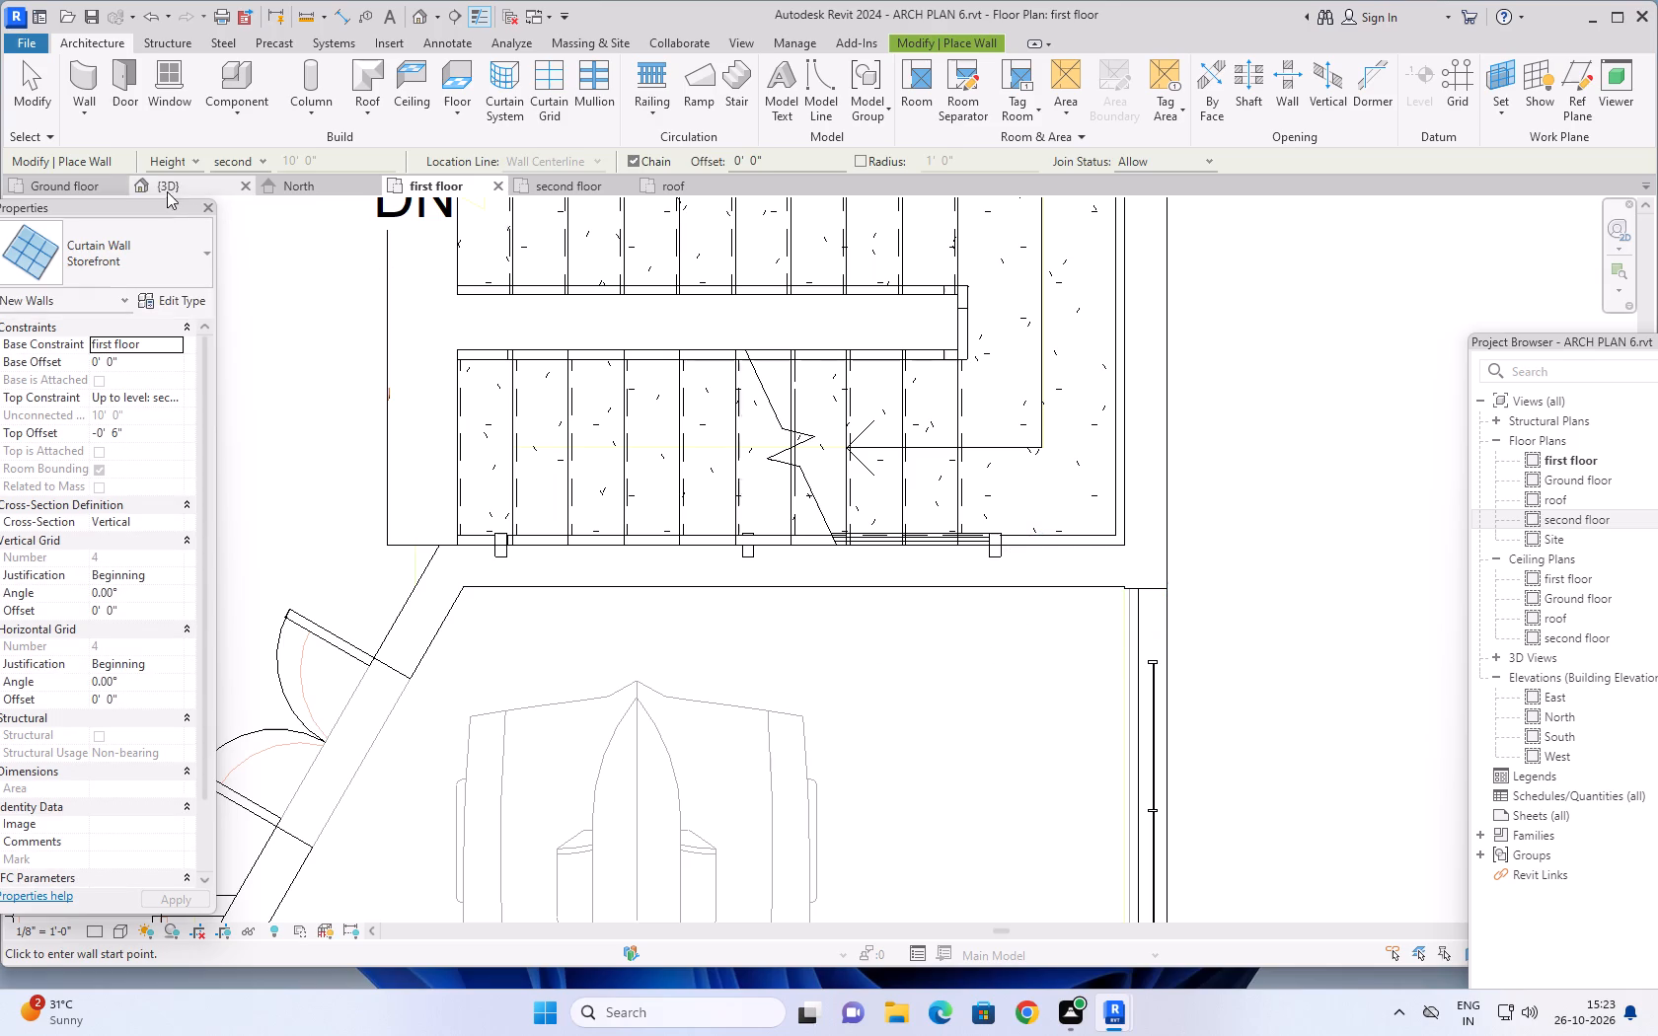
Check the front facade for the new curtain wall in the 3D view.
left_click(172, 188)
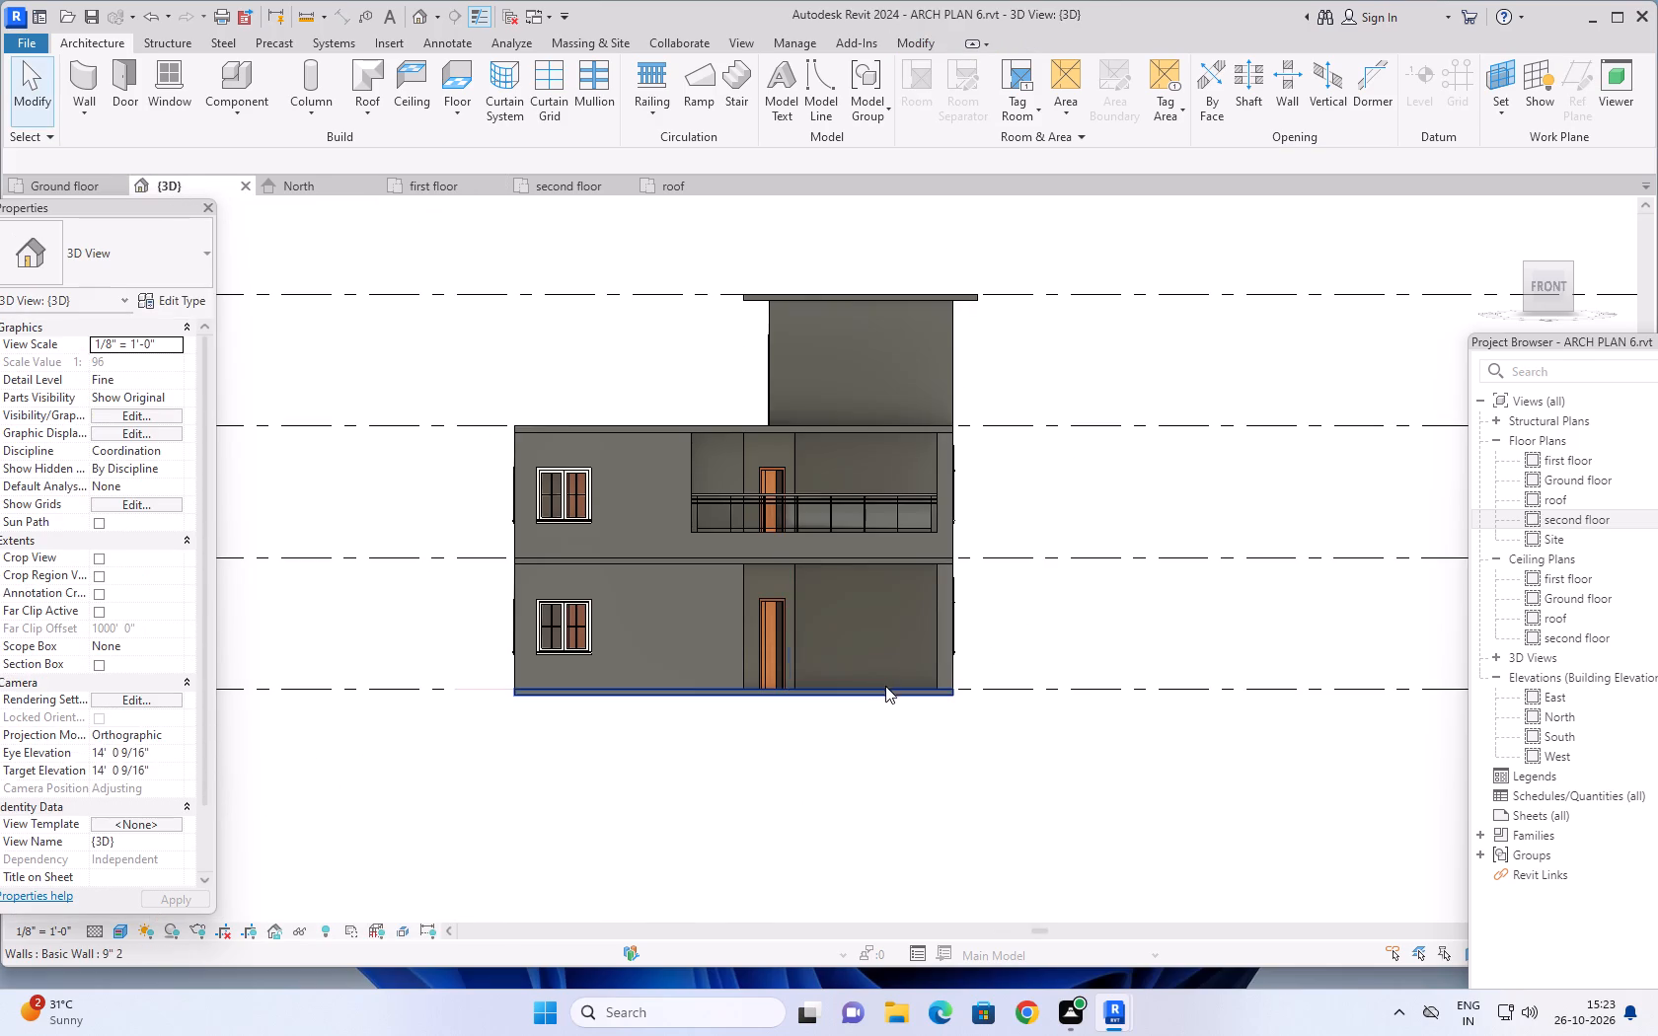
scroll(878, 719, "down", 1)
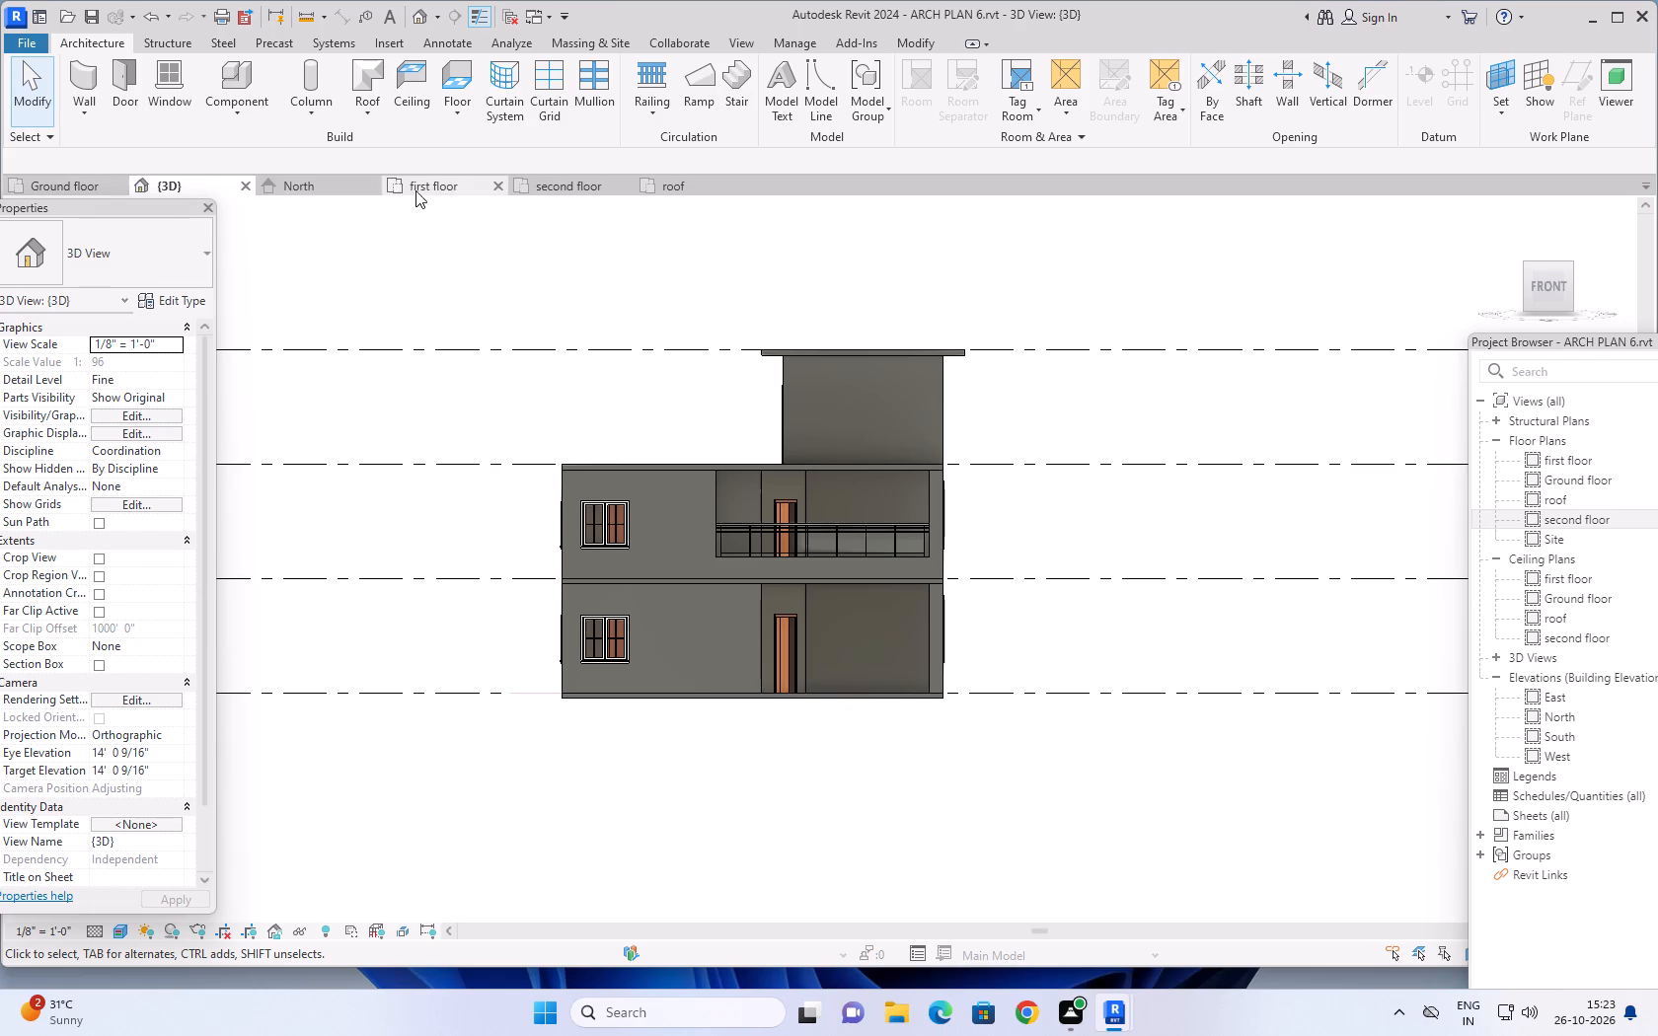
Examine the Storefront curtain wall's end mullion and middle grid line along the staircase edge in the first-floor plan.
left_click(441, 182)
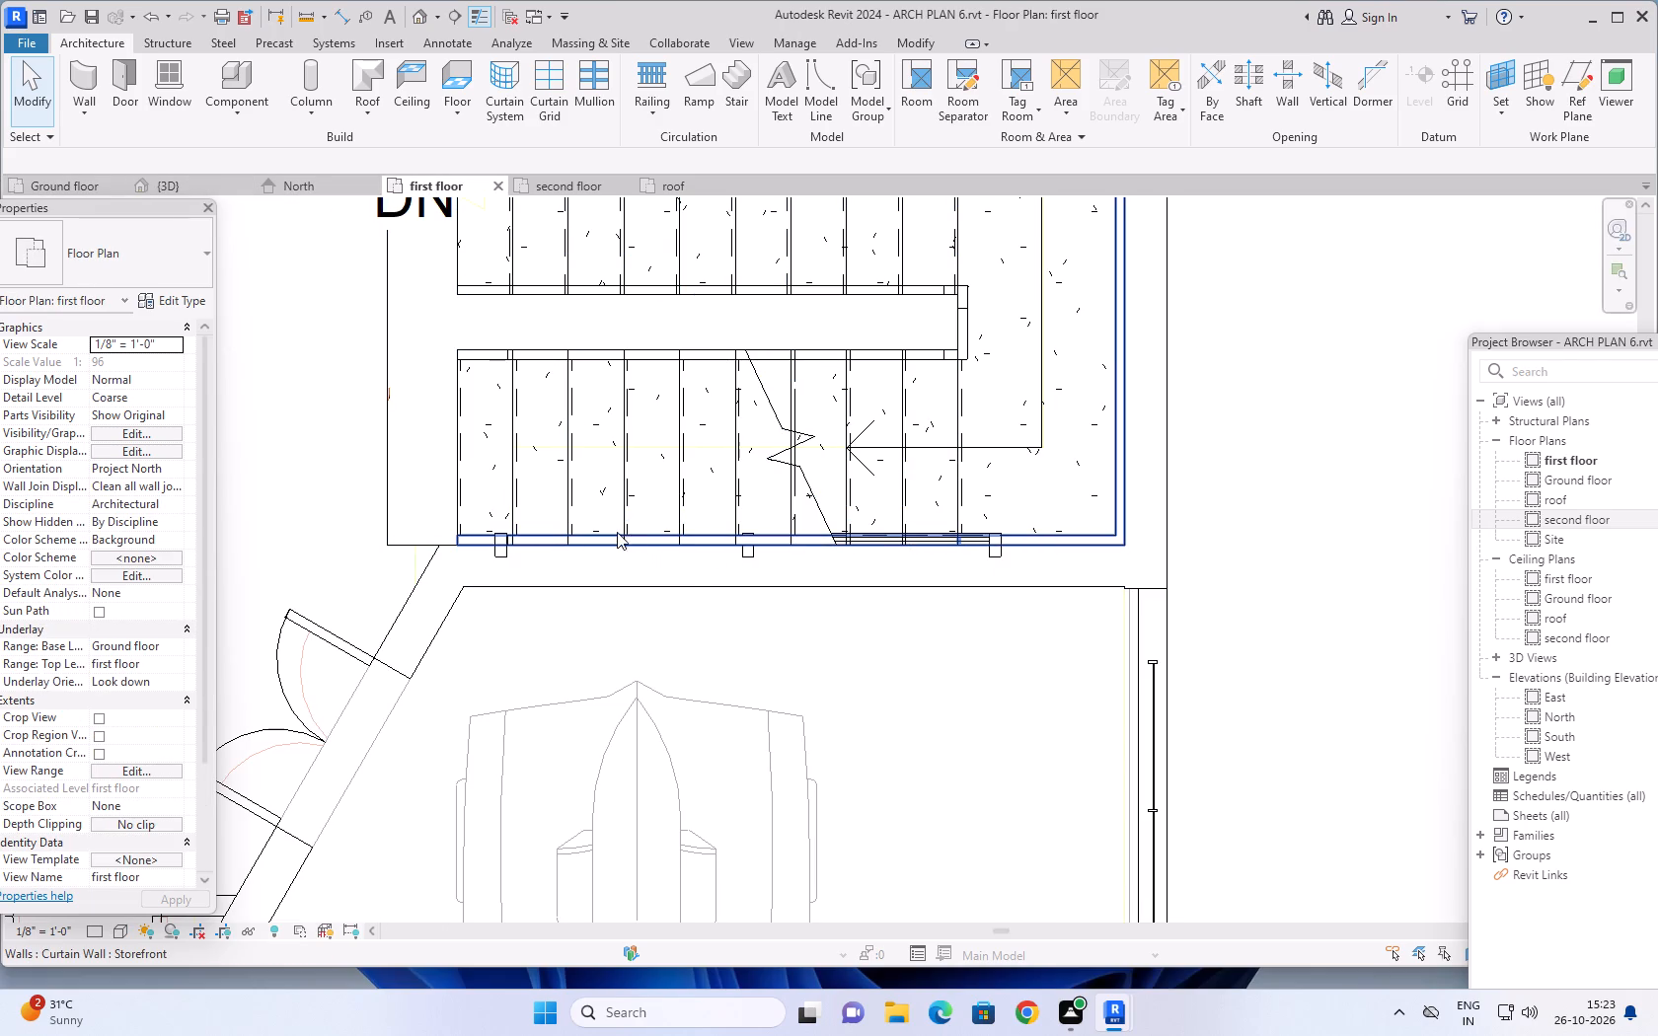
scroll(981, 584, "up", 4)
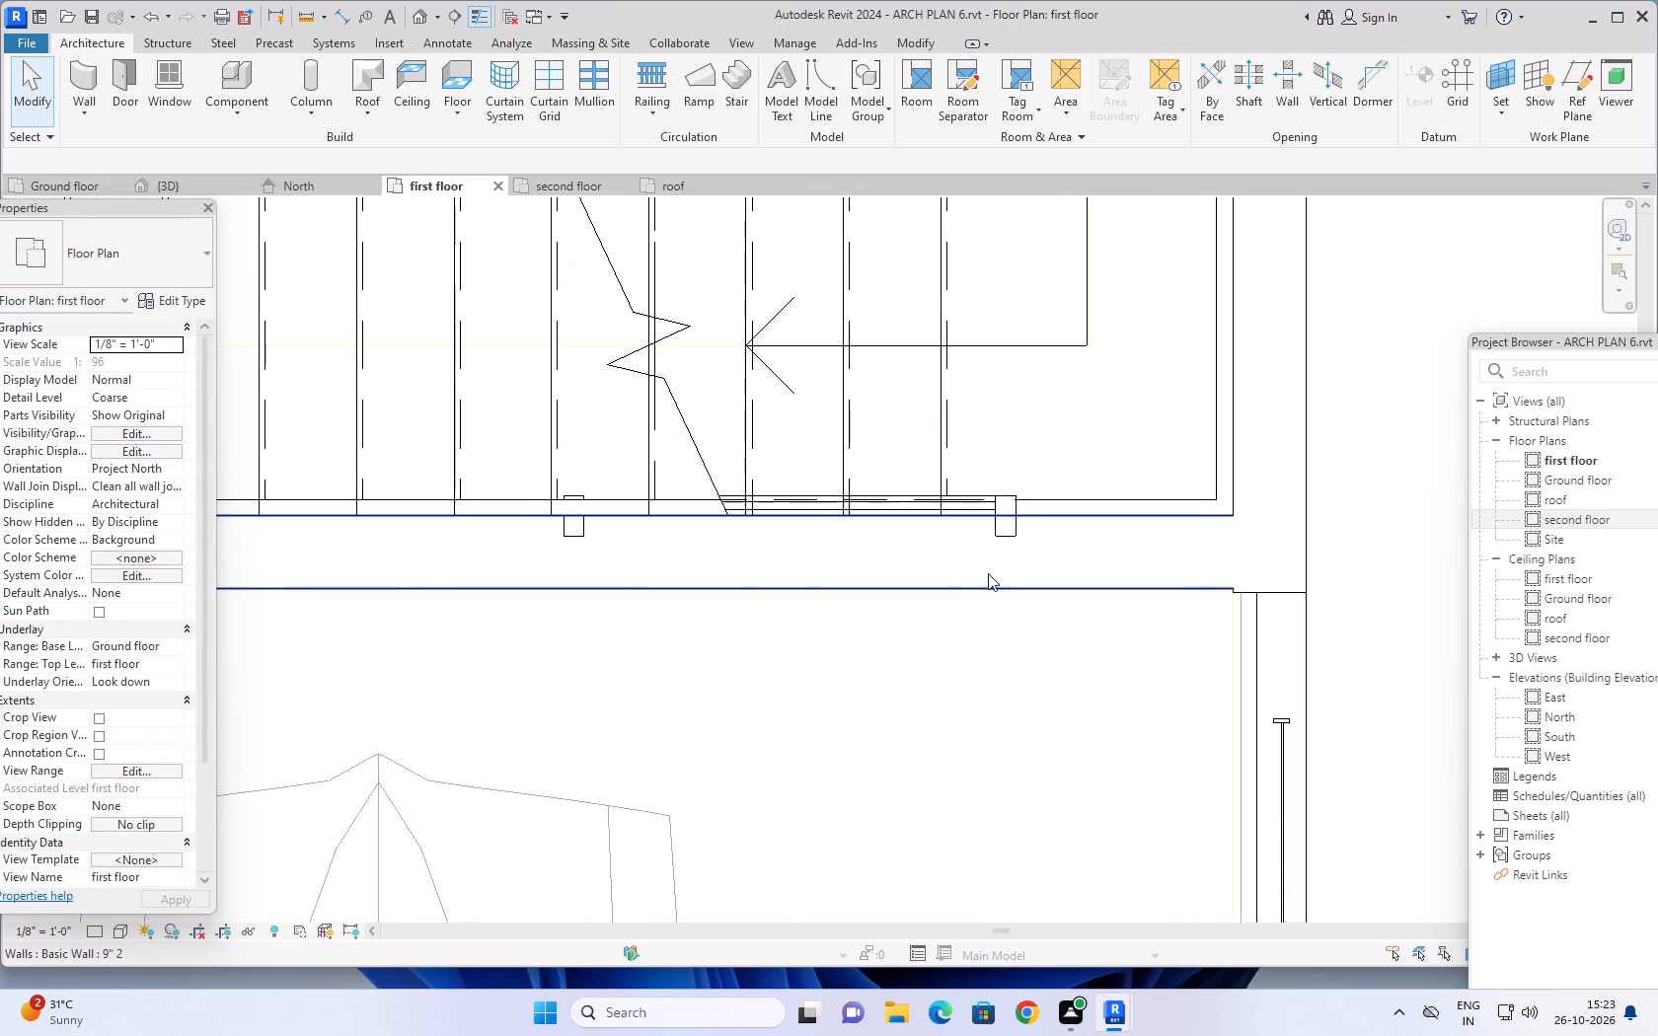
left_click(1004, 539)
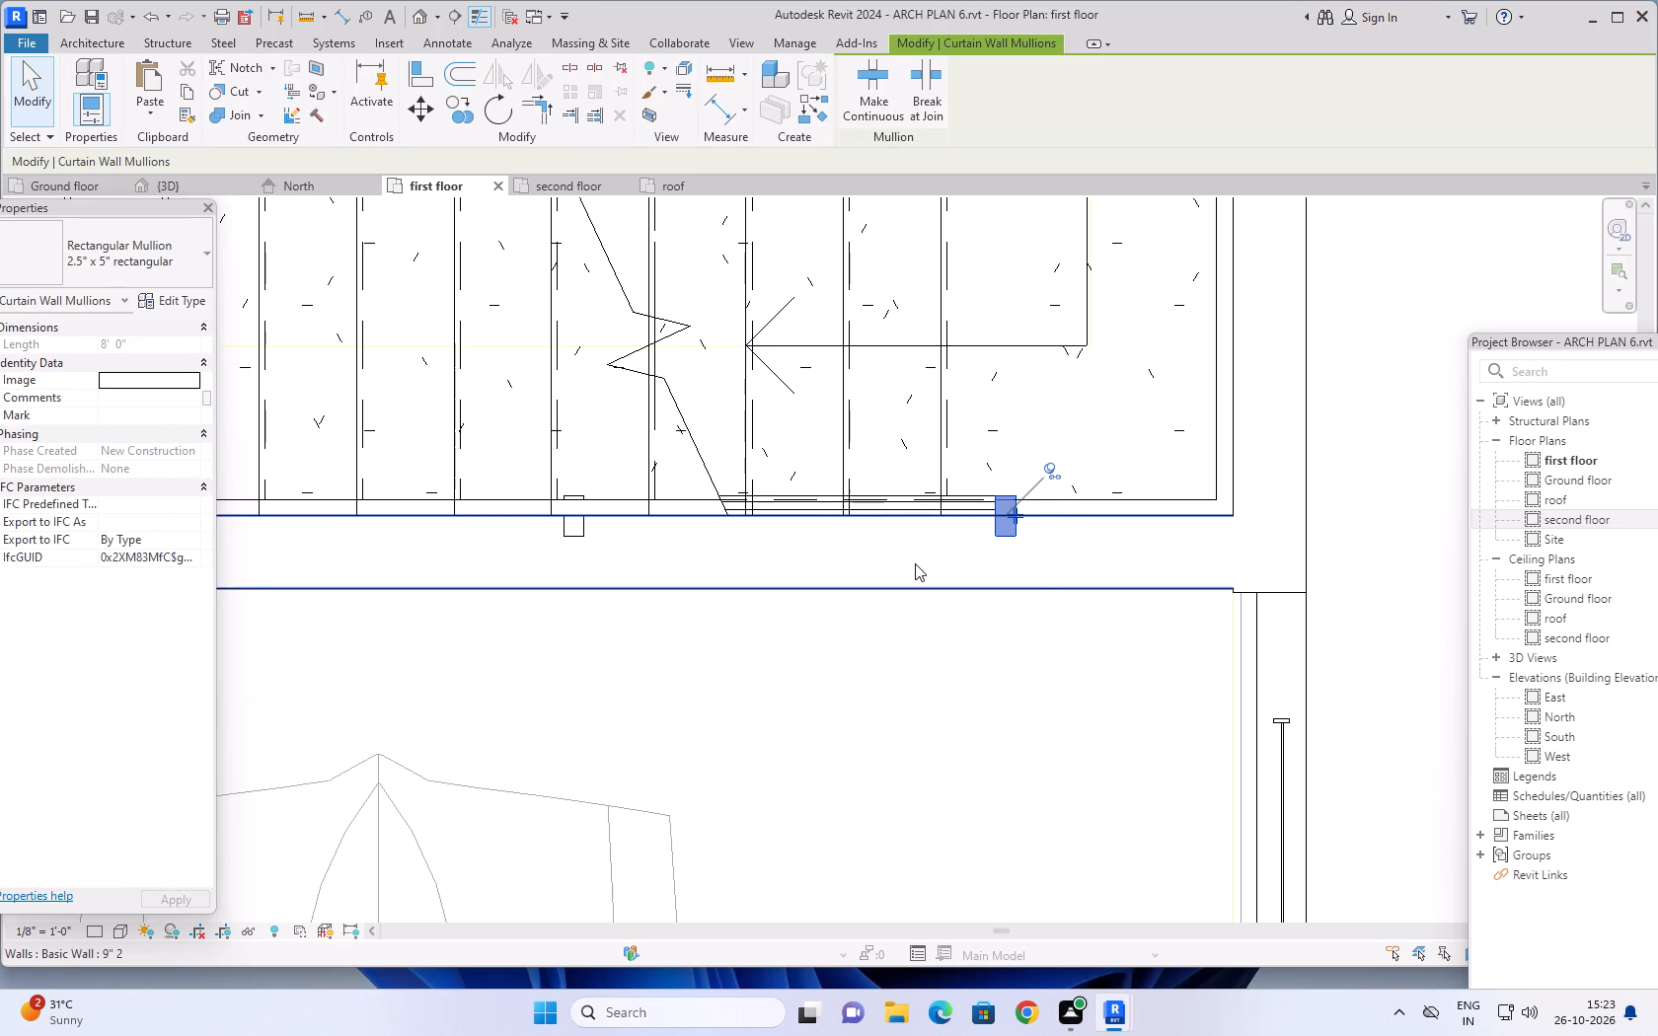
key("Escape")
key("Escape")
key("Escape")
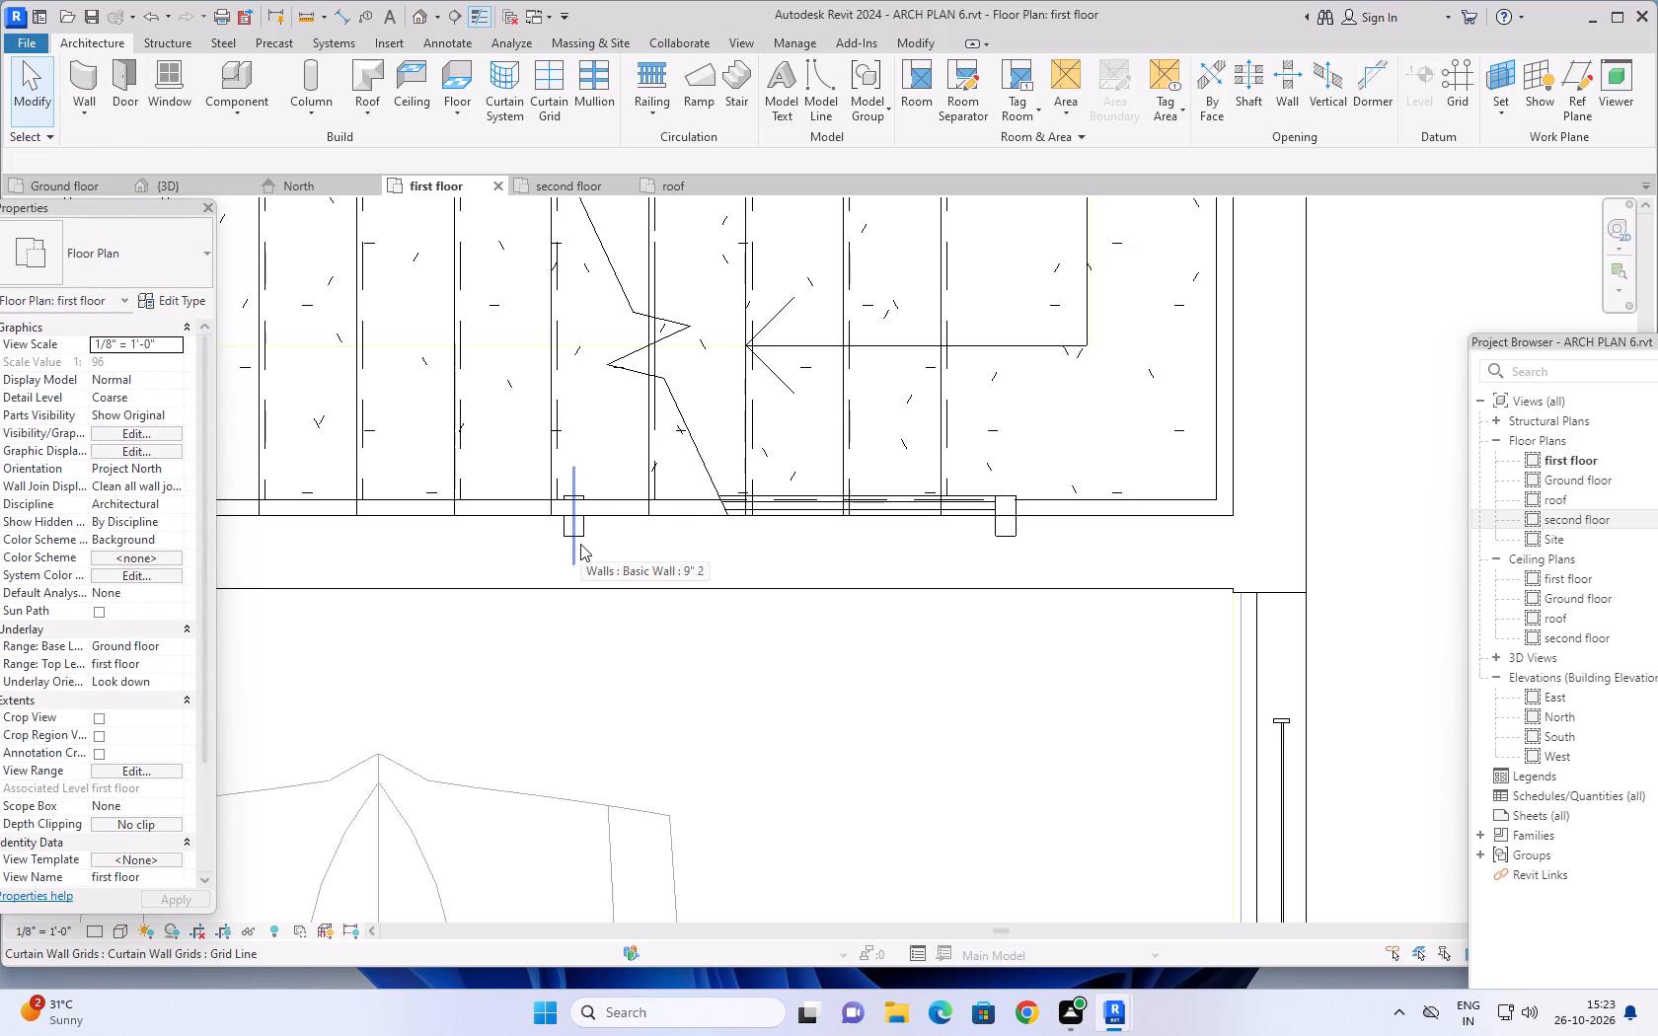
left_click(569, 553)
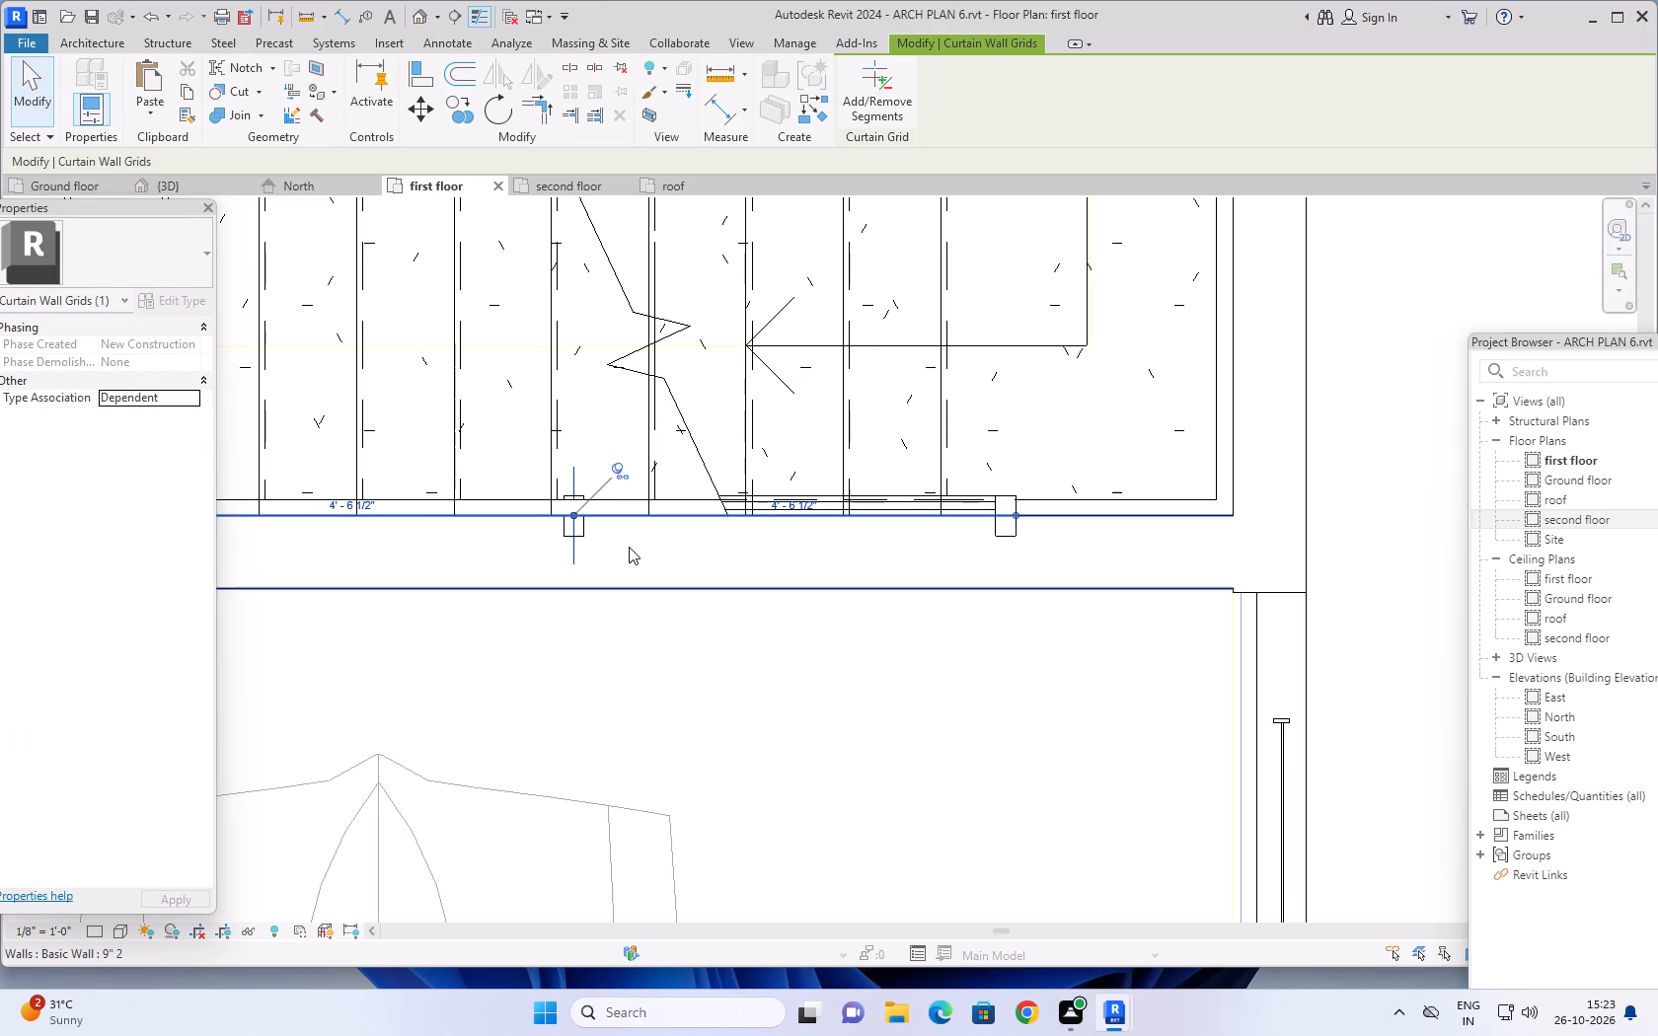
scroll(668, 668, "down", 3)
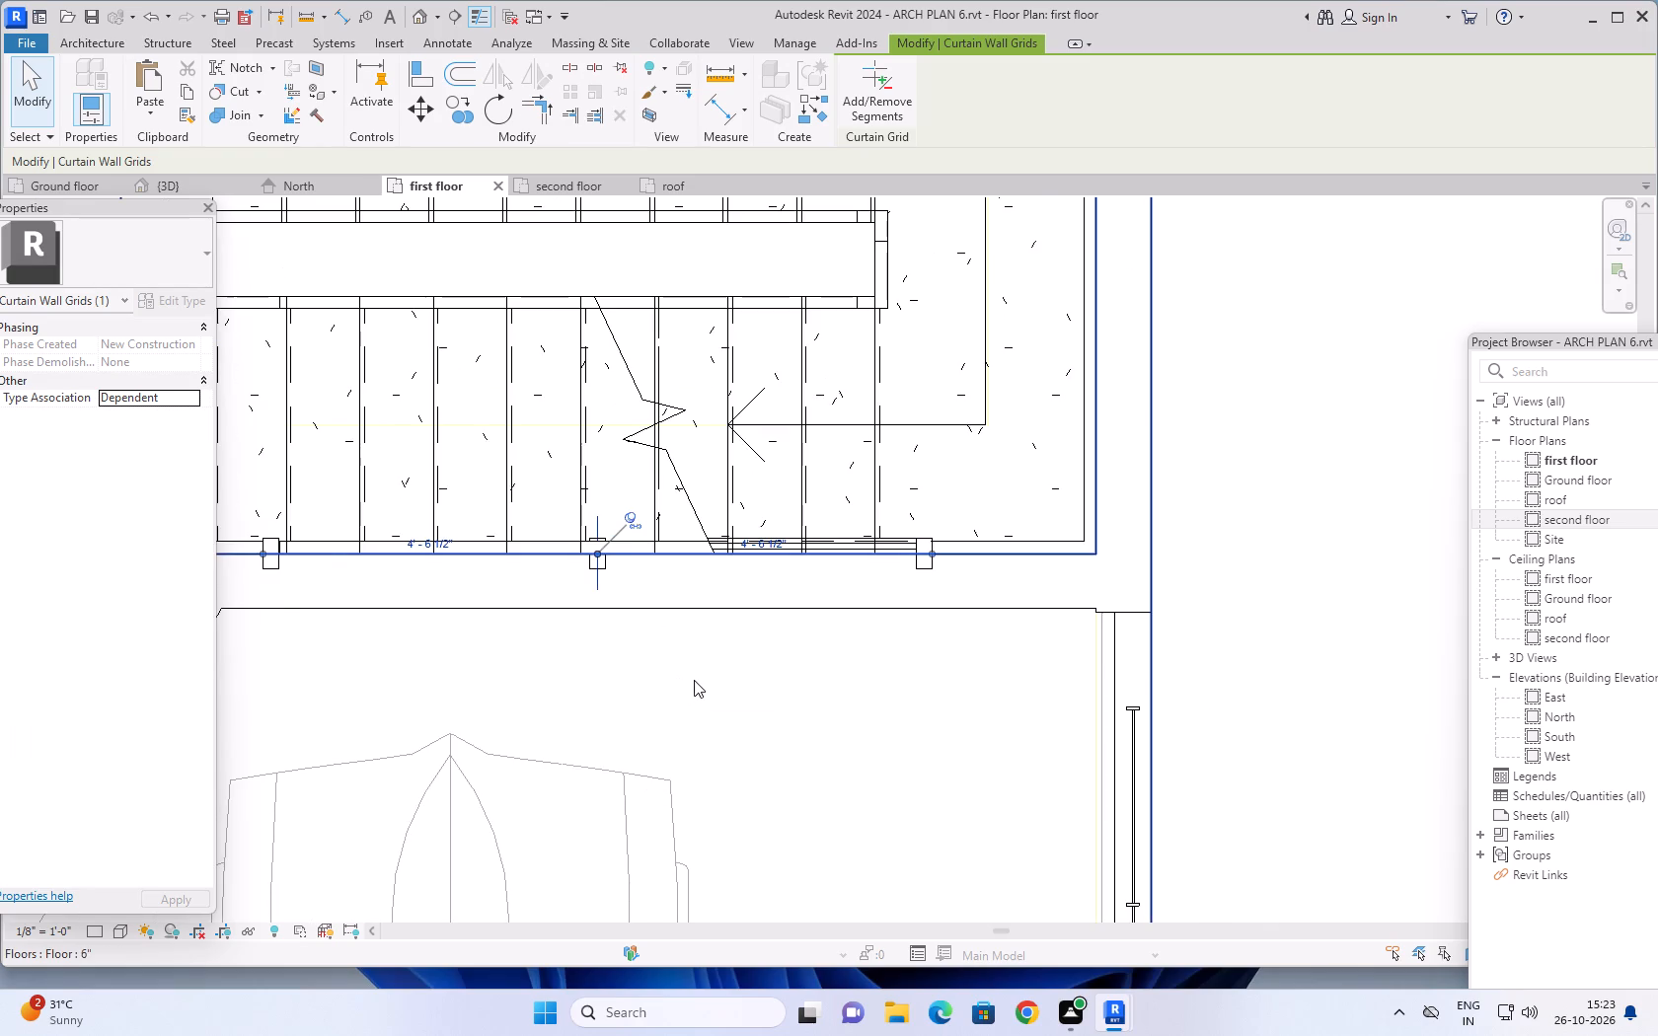
scroll(694, 680, "down", 2)
key("Escape")
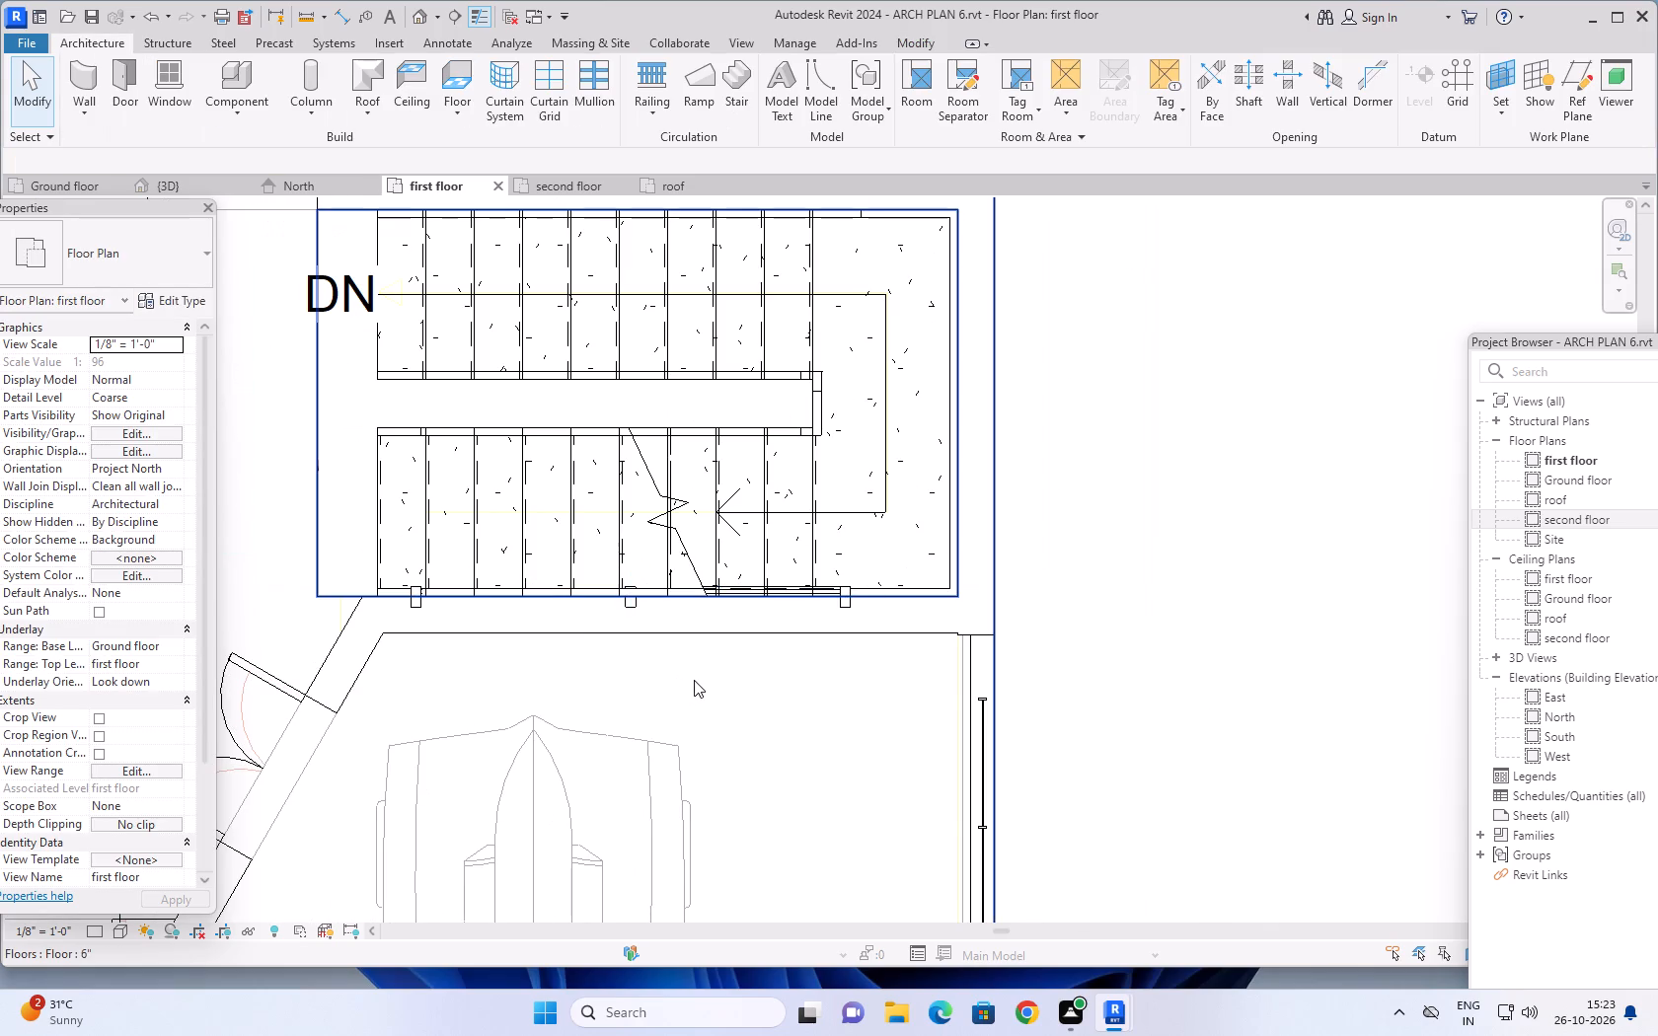
key("Escape")
key("Escape")
Nudge the Storefront curtain wall away from the staircase so it sits within the thickness of the 9" wall facing the car.
scroll(407, 583, "up", 3)
key("Escape")
key("Escape")
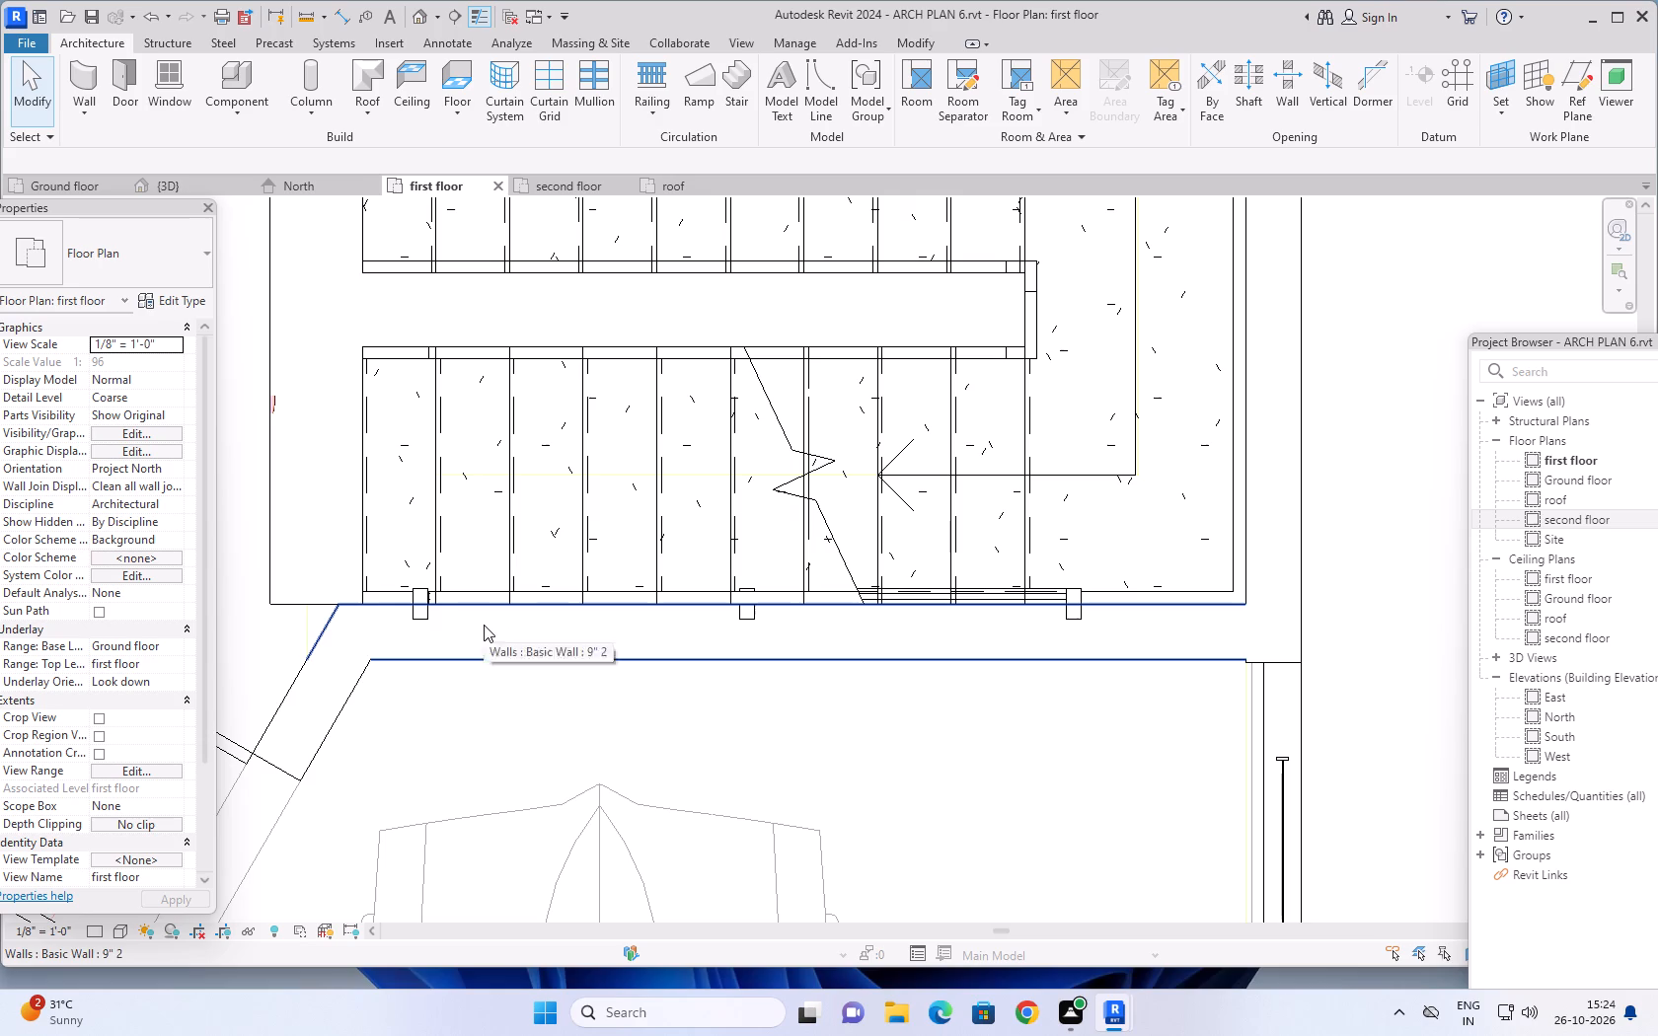
key("Escape")
key("Escape")
left_click(414, 612)
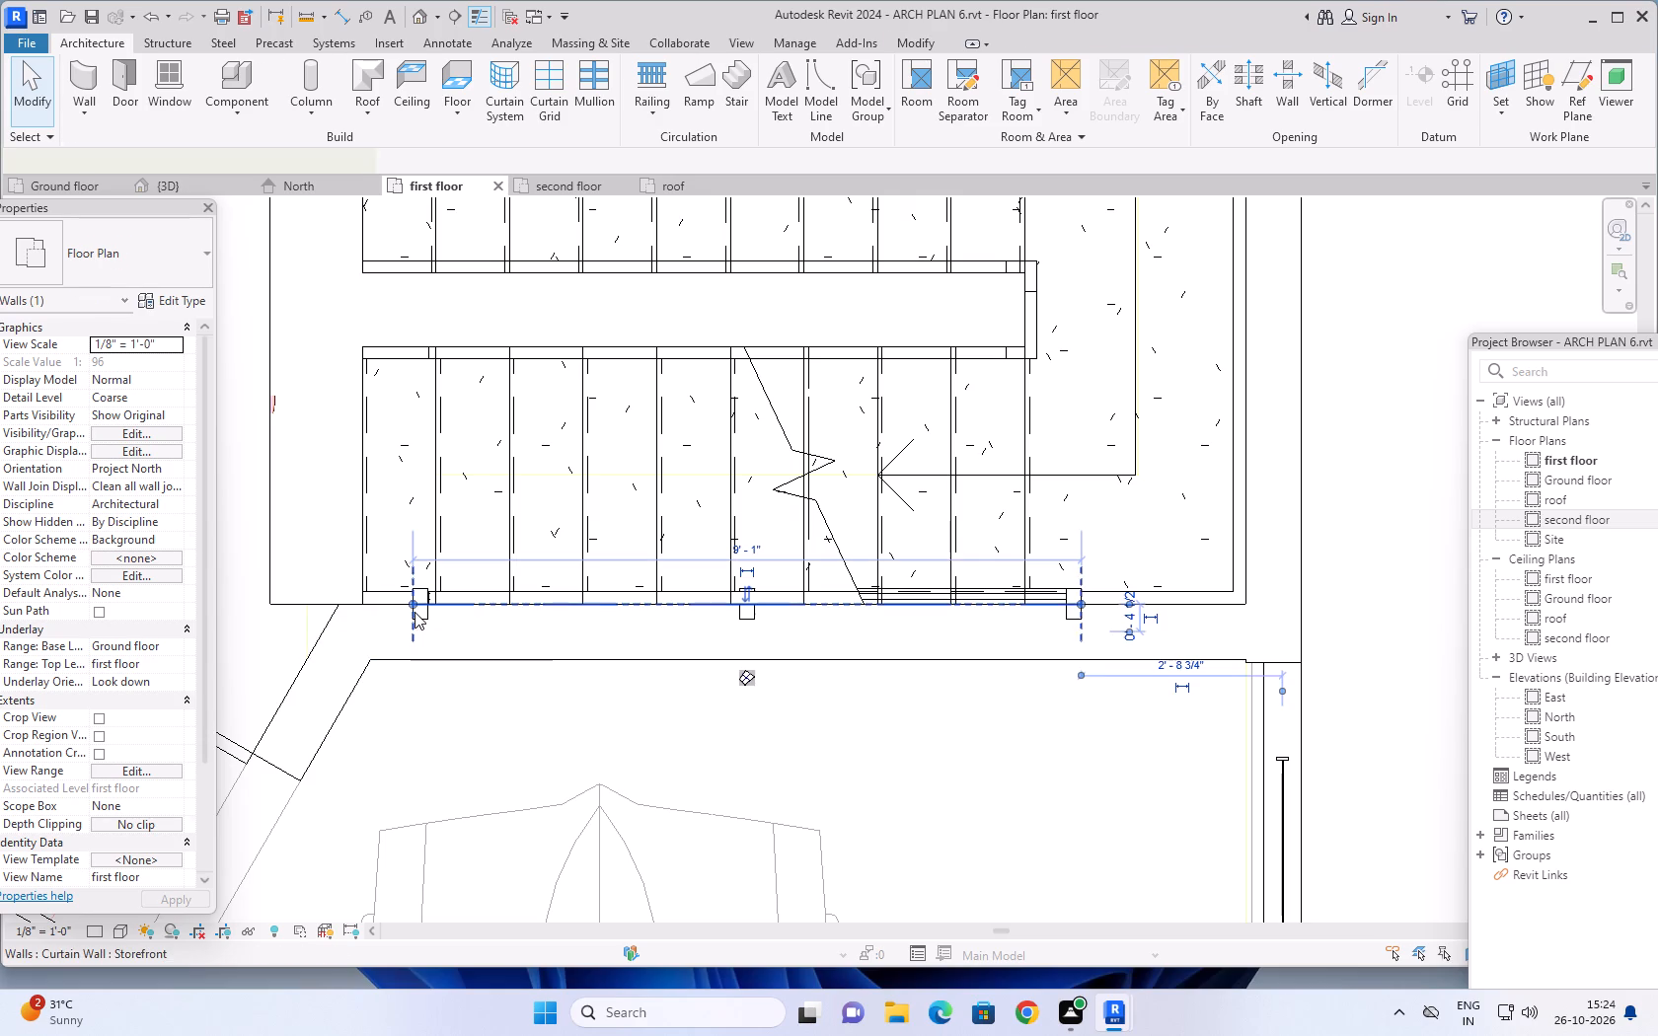
key("Down")
key("Down")
key("Down")
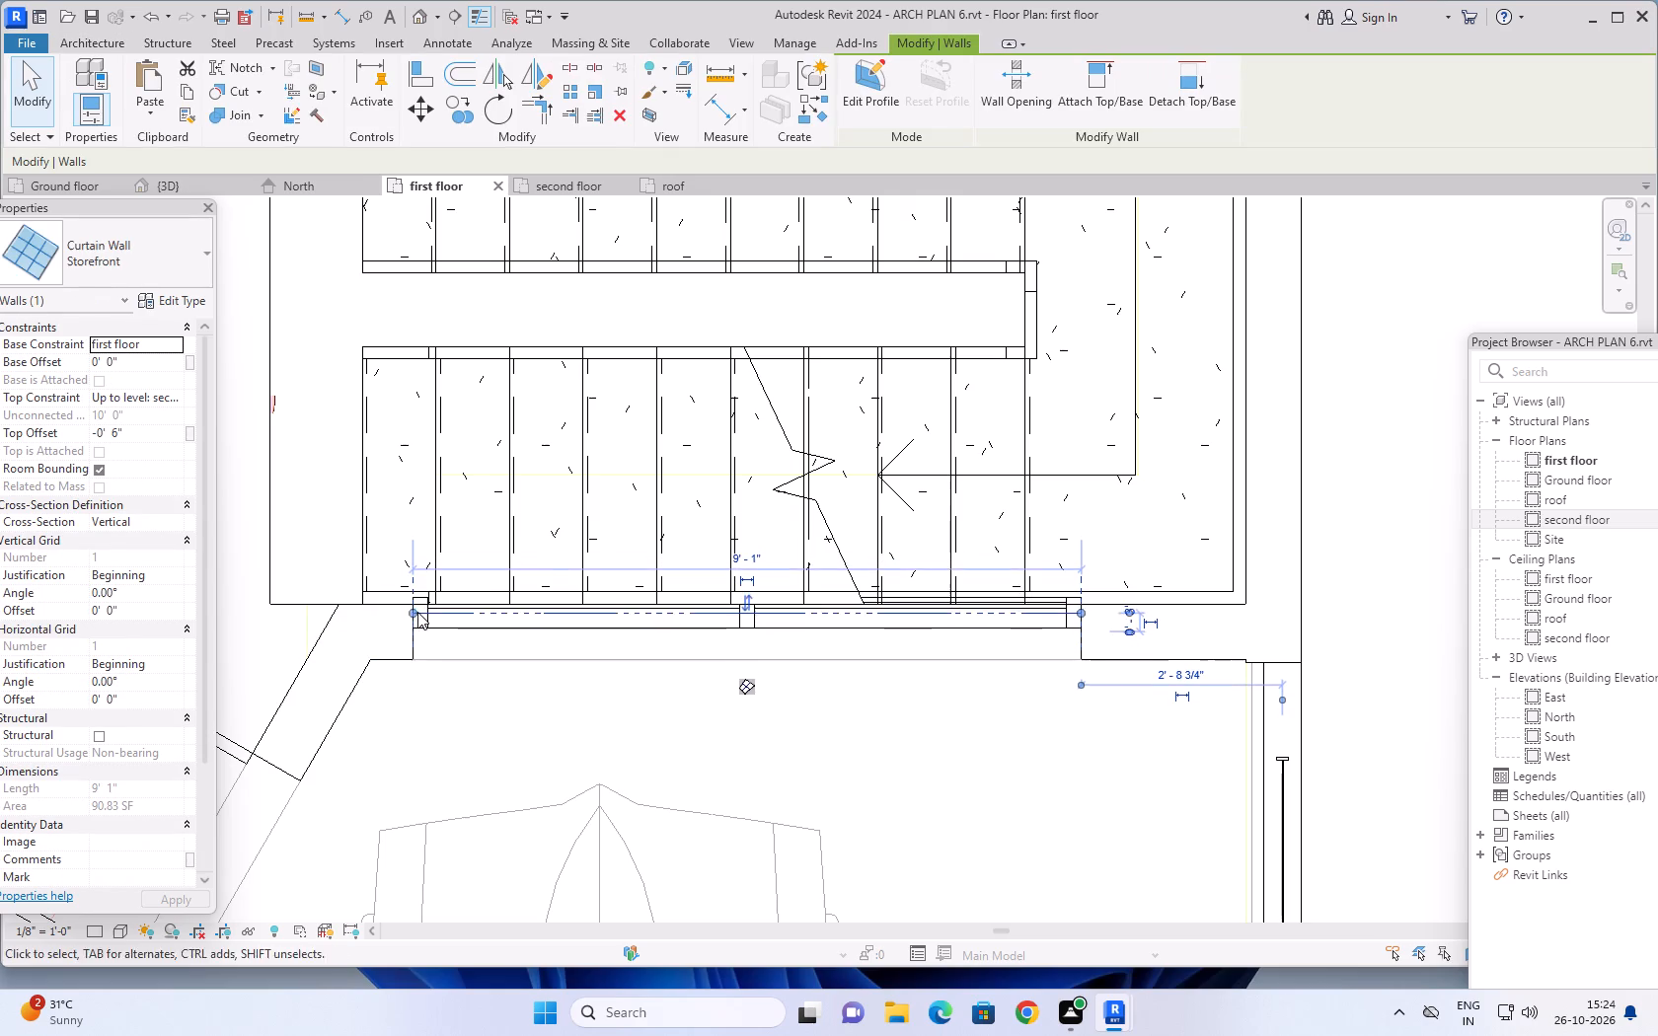
key("Down")
key("Down")
key("Down")
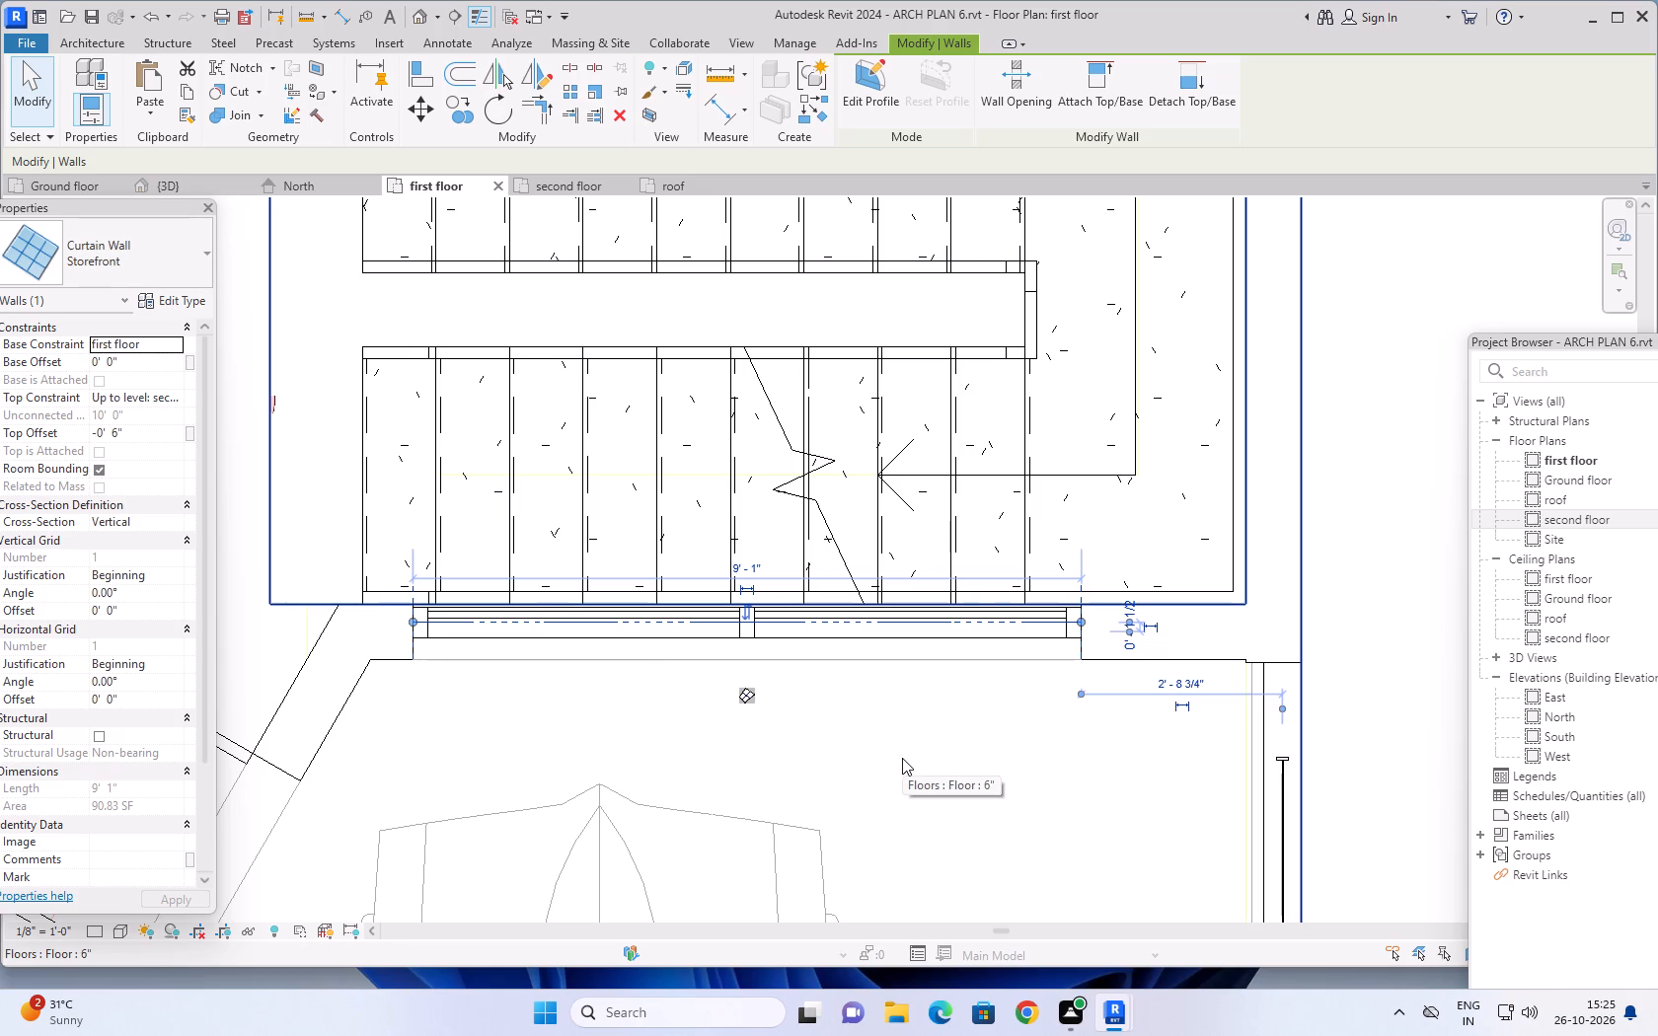
Check the shifted curtain wall in plan and on the front facade in the 3D view.
middle_click_drag(922, 770, 906, 726)
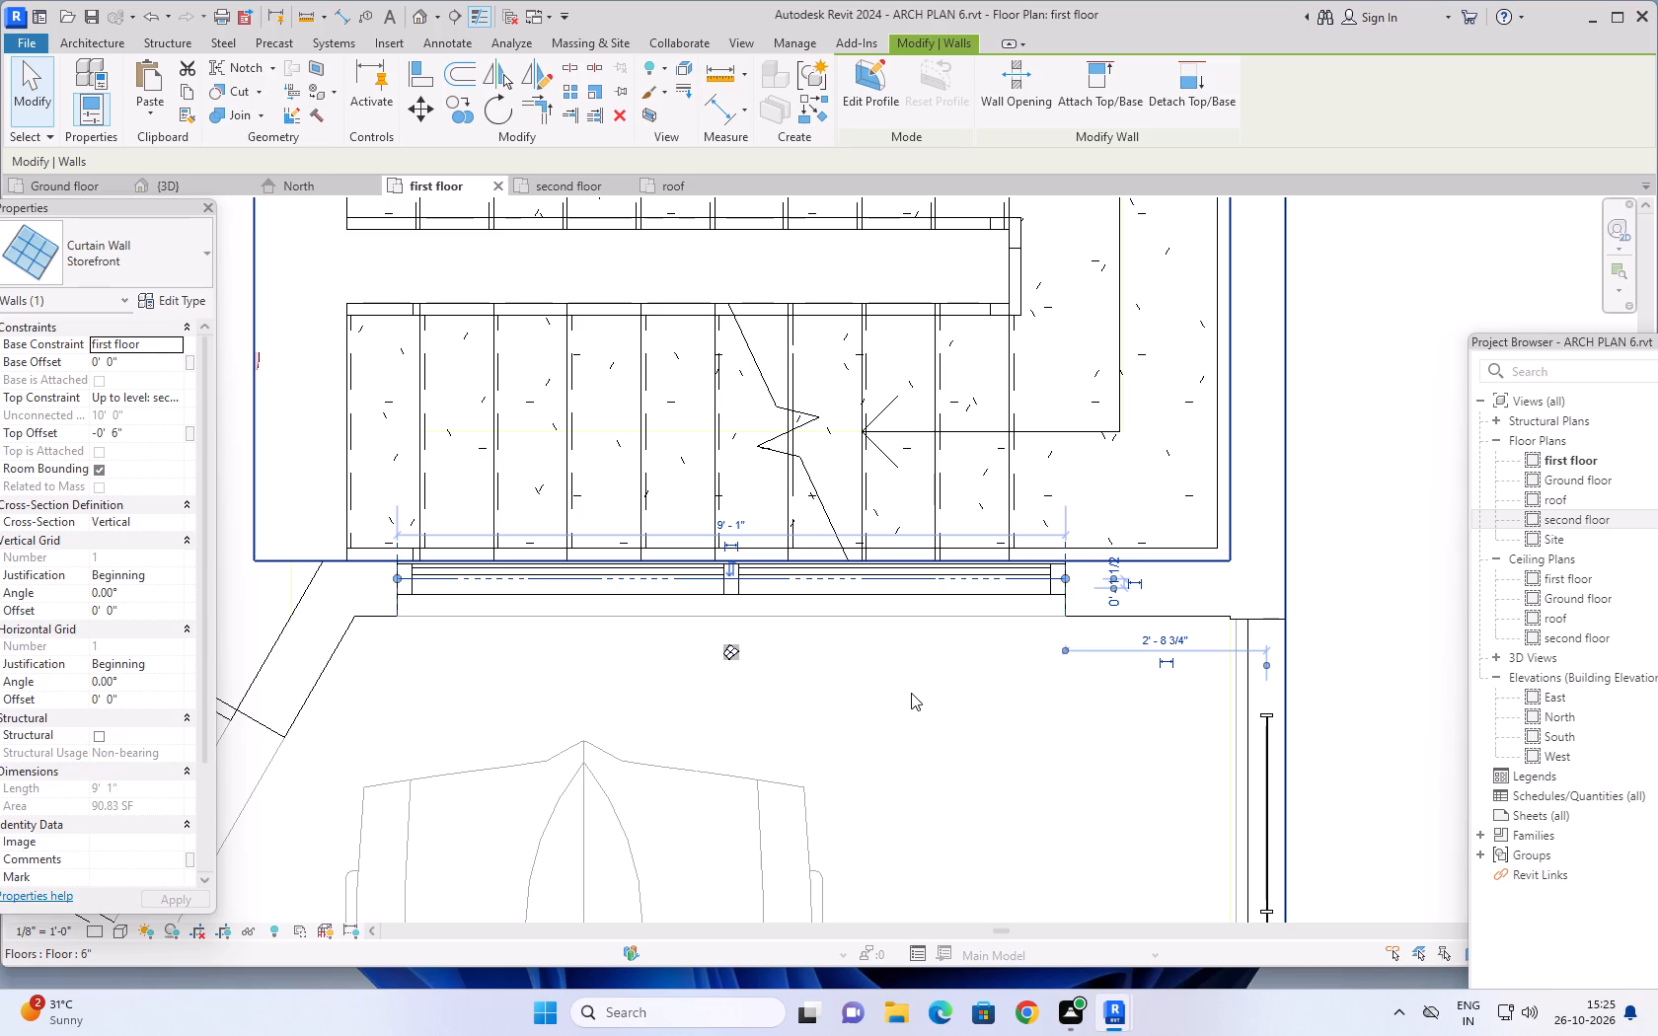
scroll(927, 700, "down", 1)
middle_click_drag(932, 741, 940, 718)
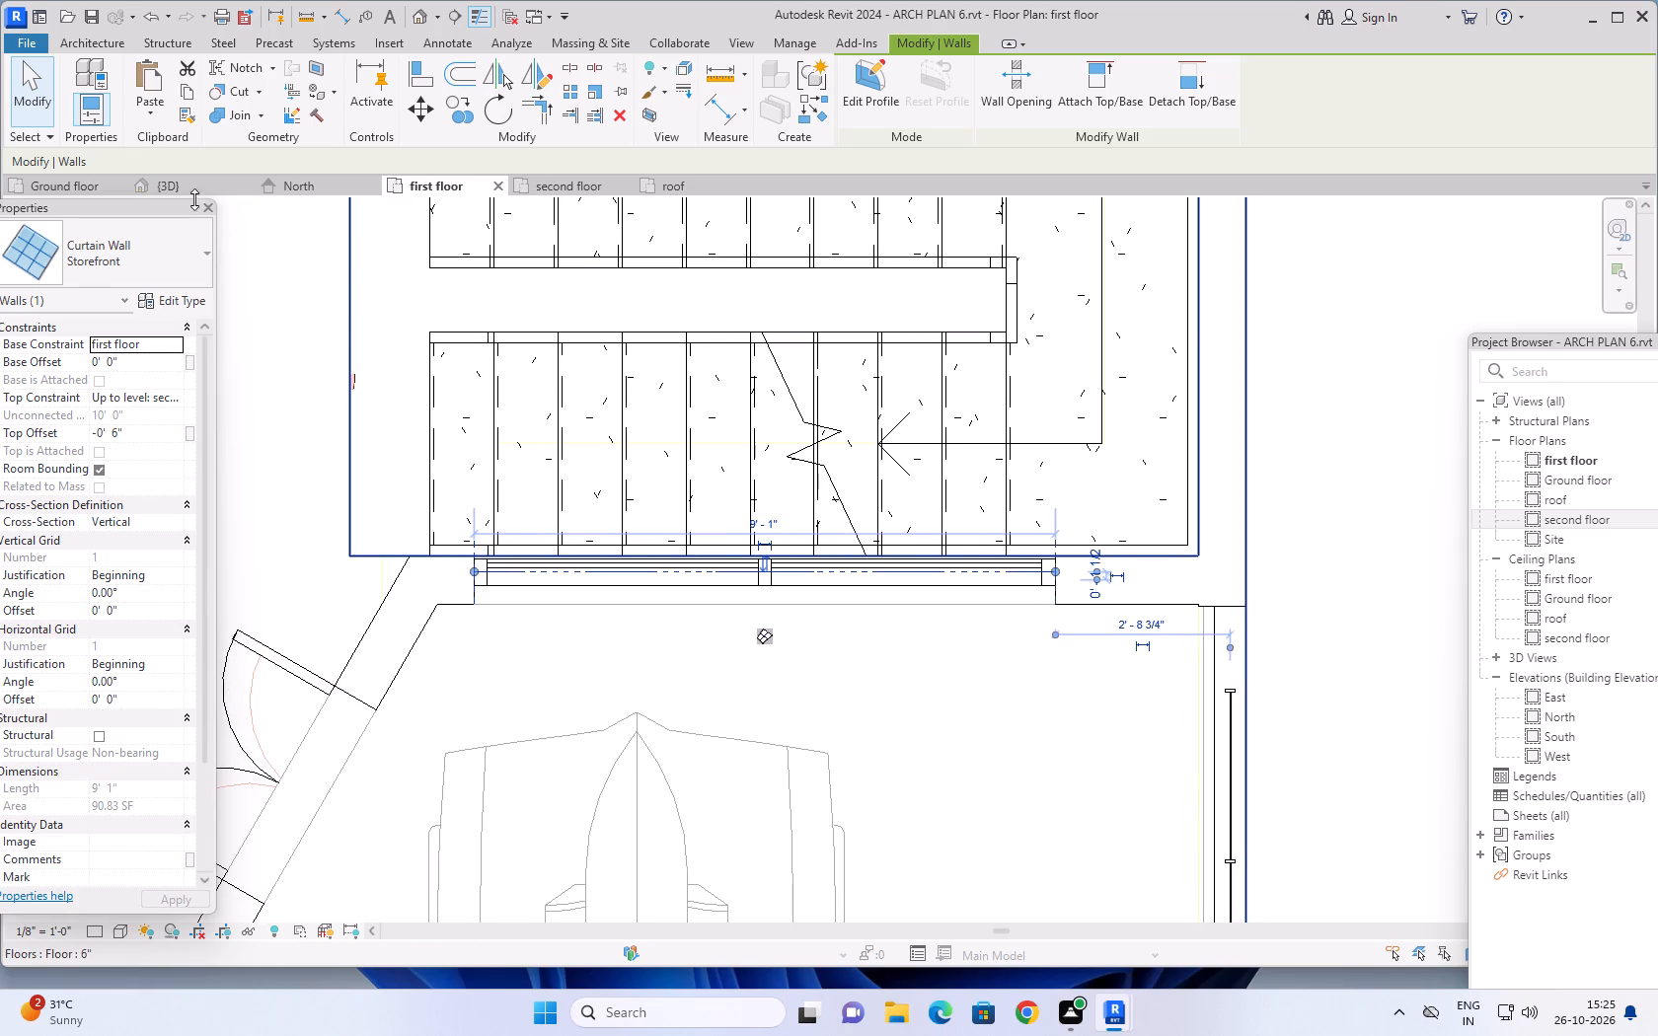
left_click(179, 185)
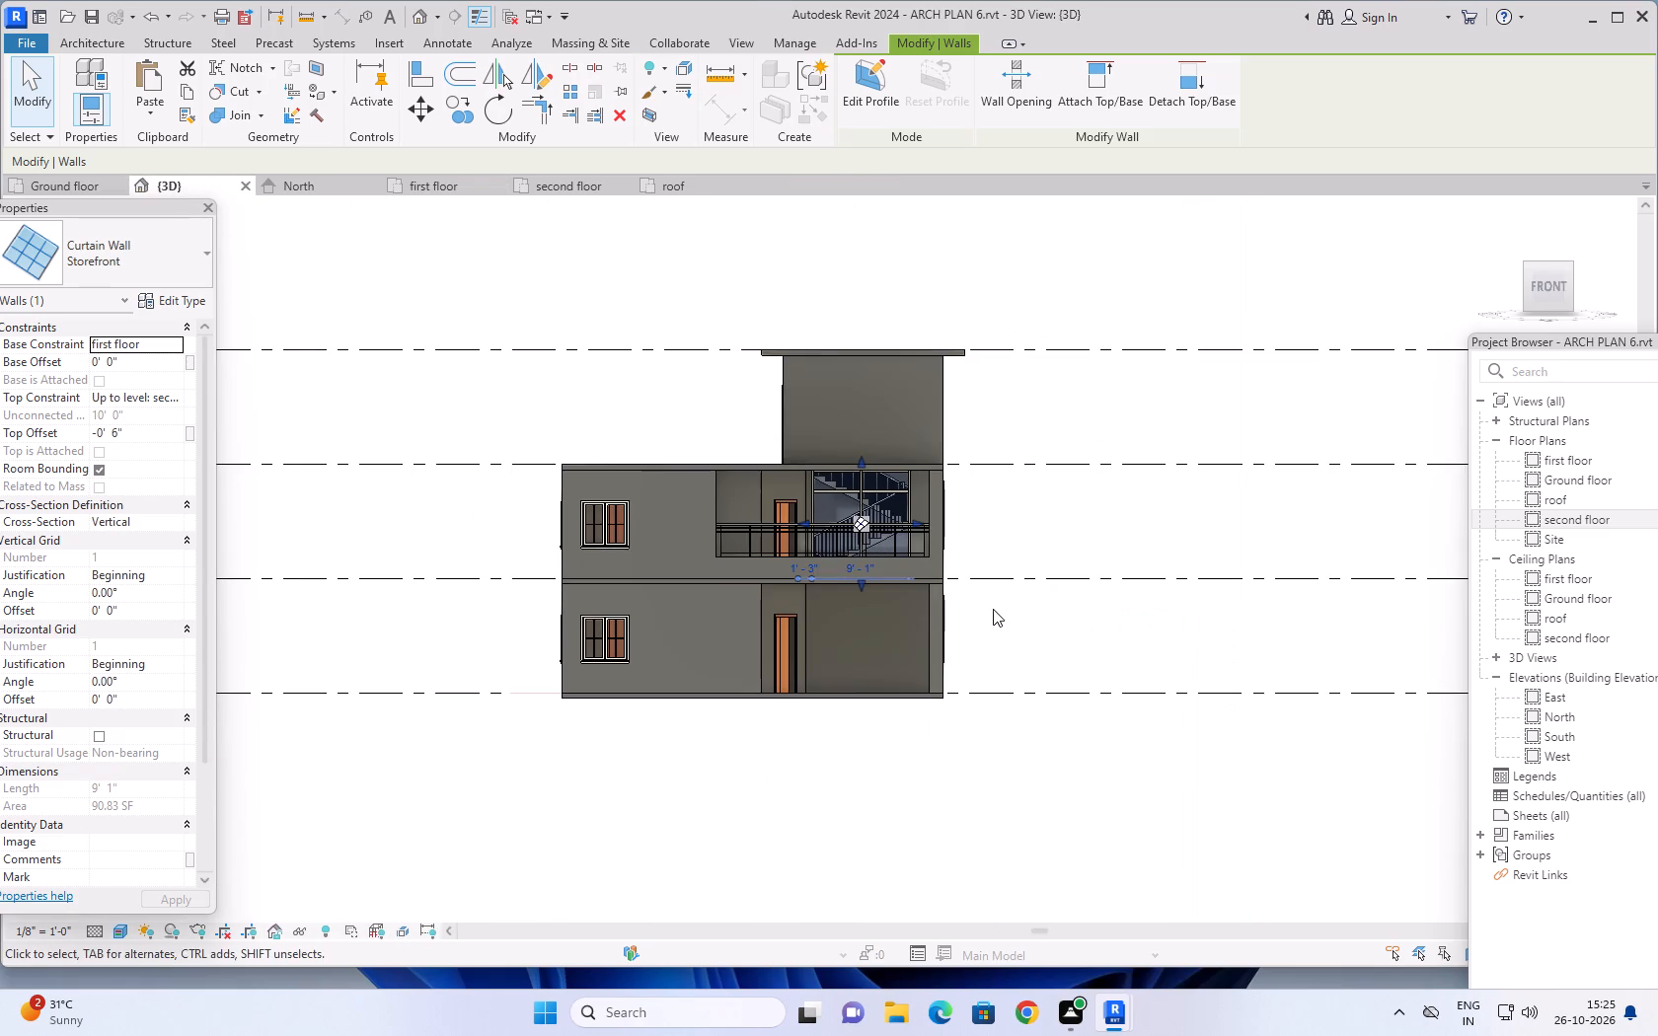
left_click(952, 817)
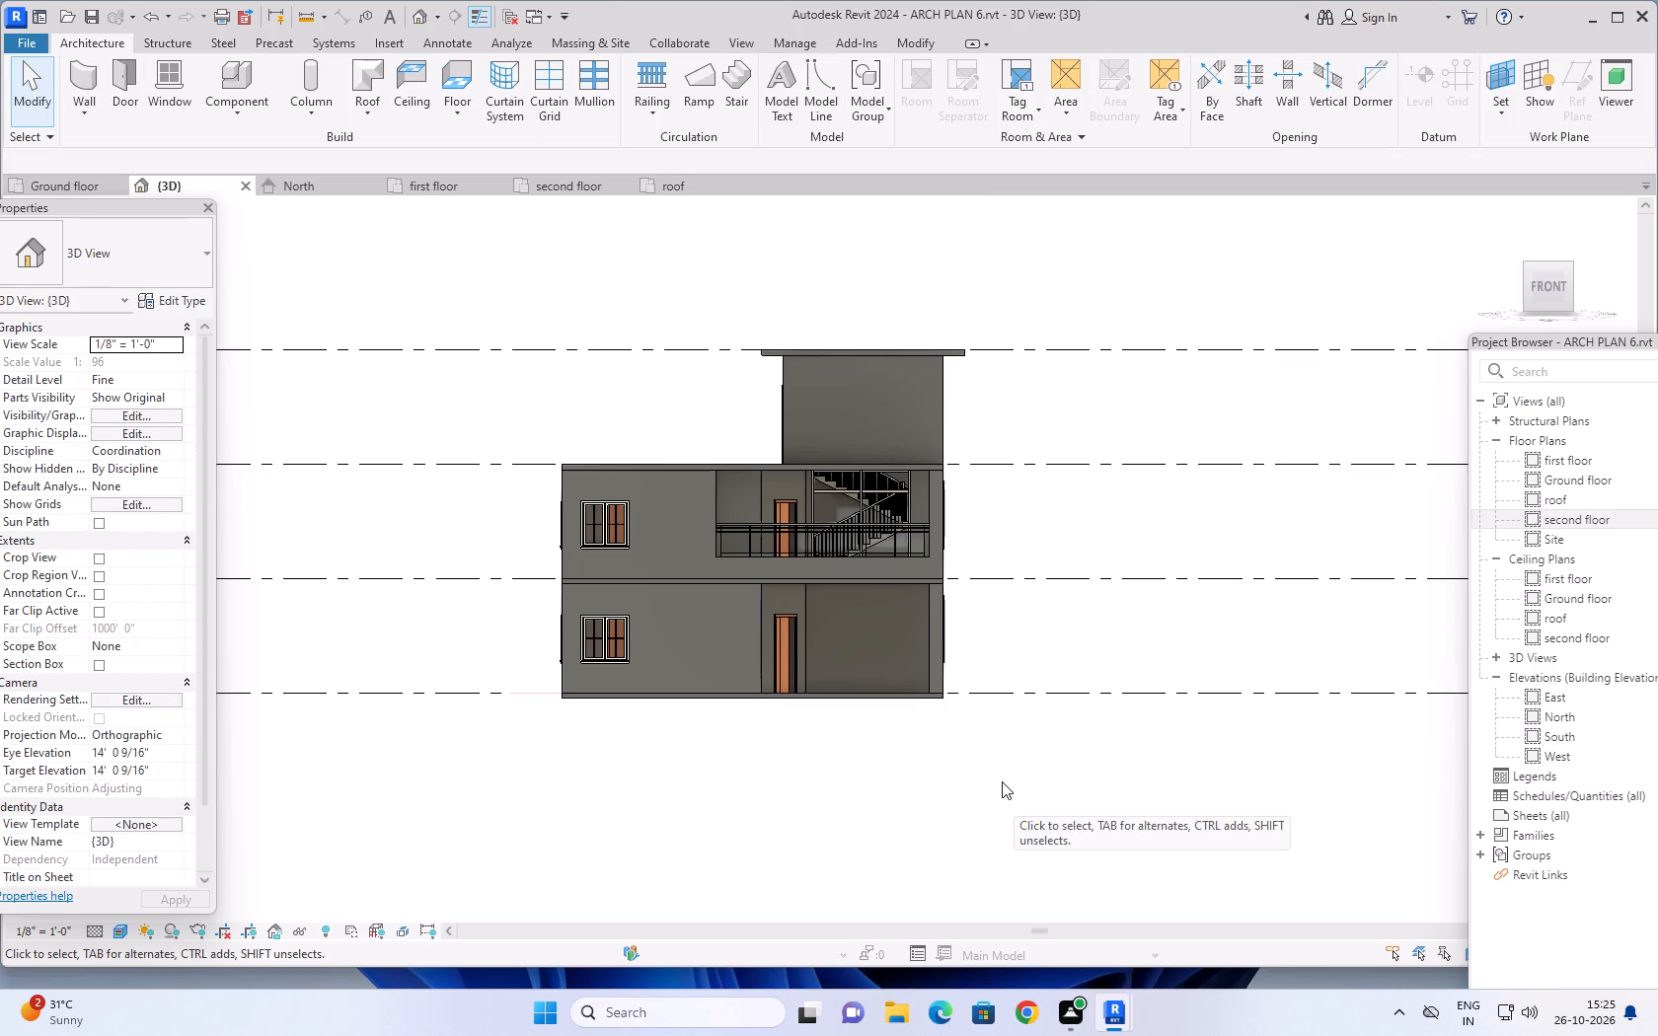
scroll(867, 495, "up", 5)
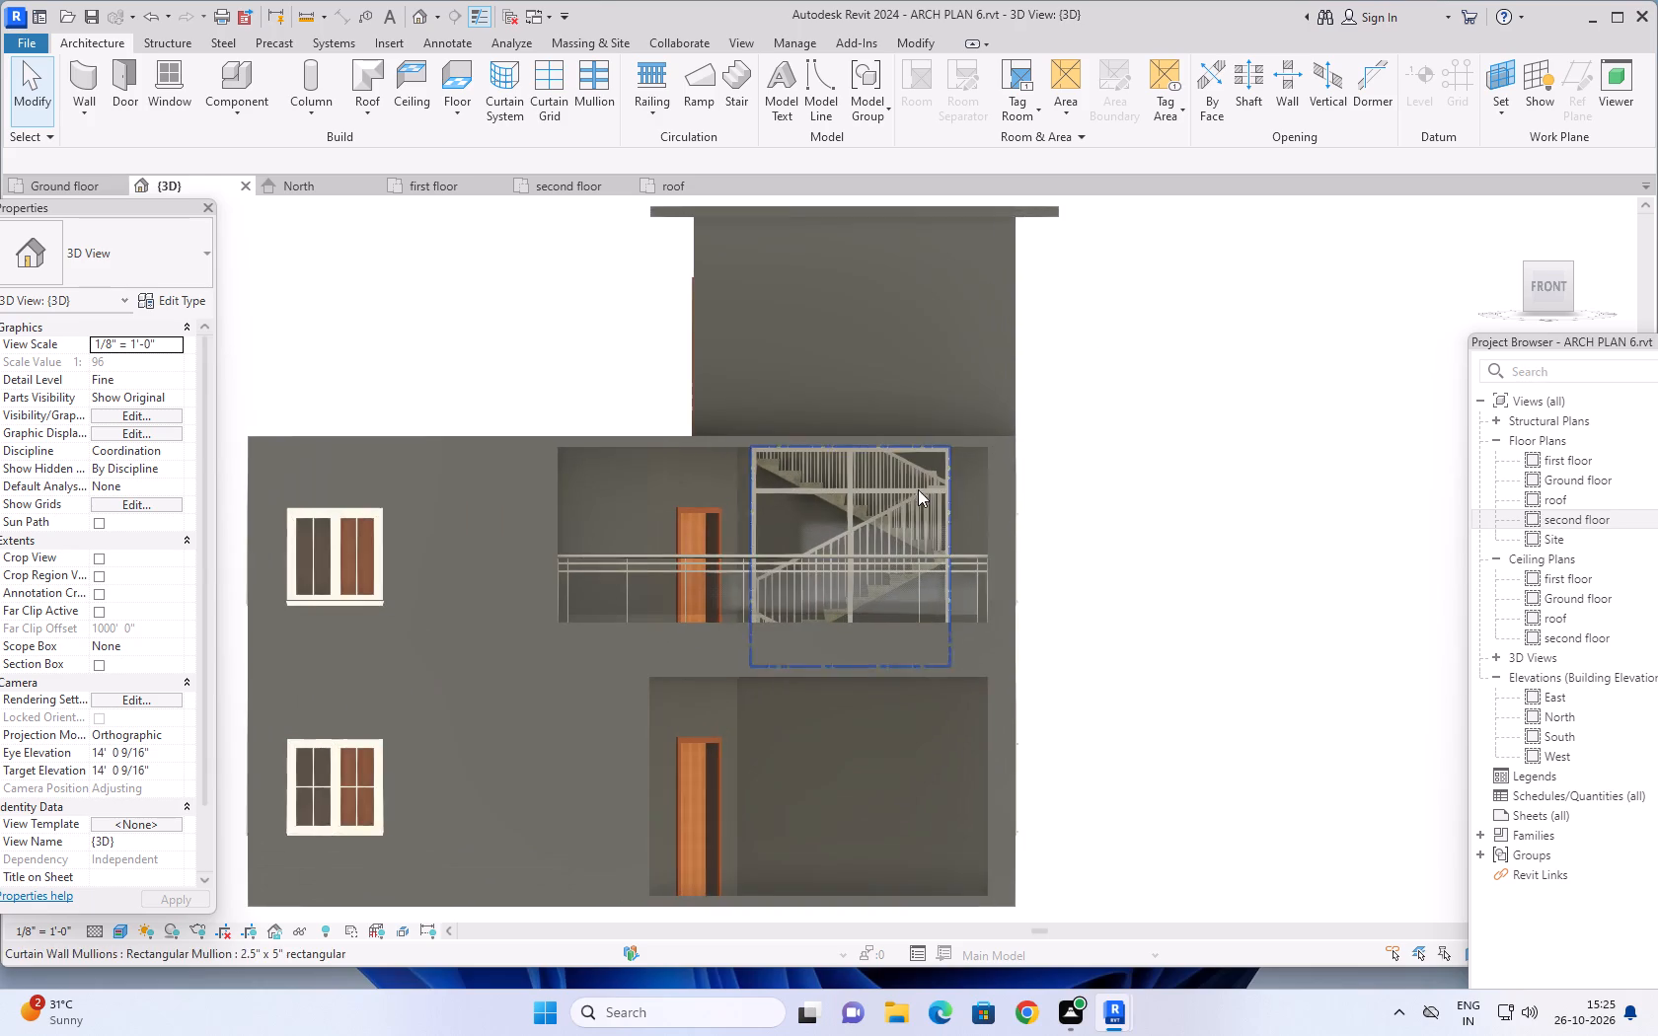
middle_click_drag(1152, 533, 1252, 480)
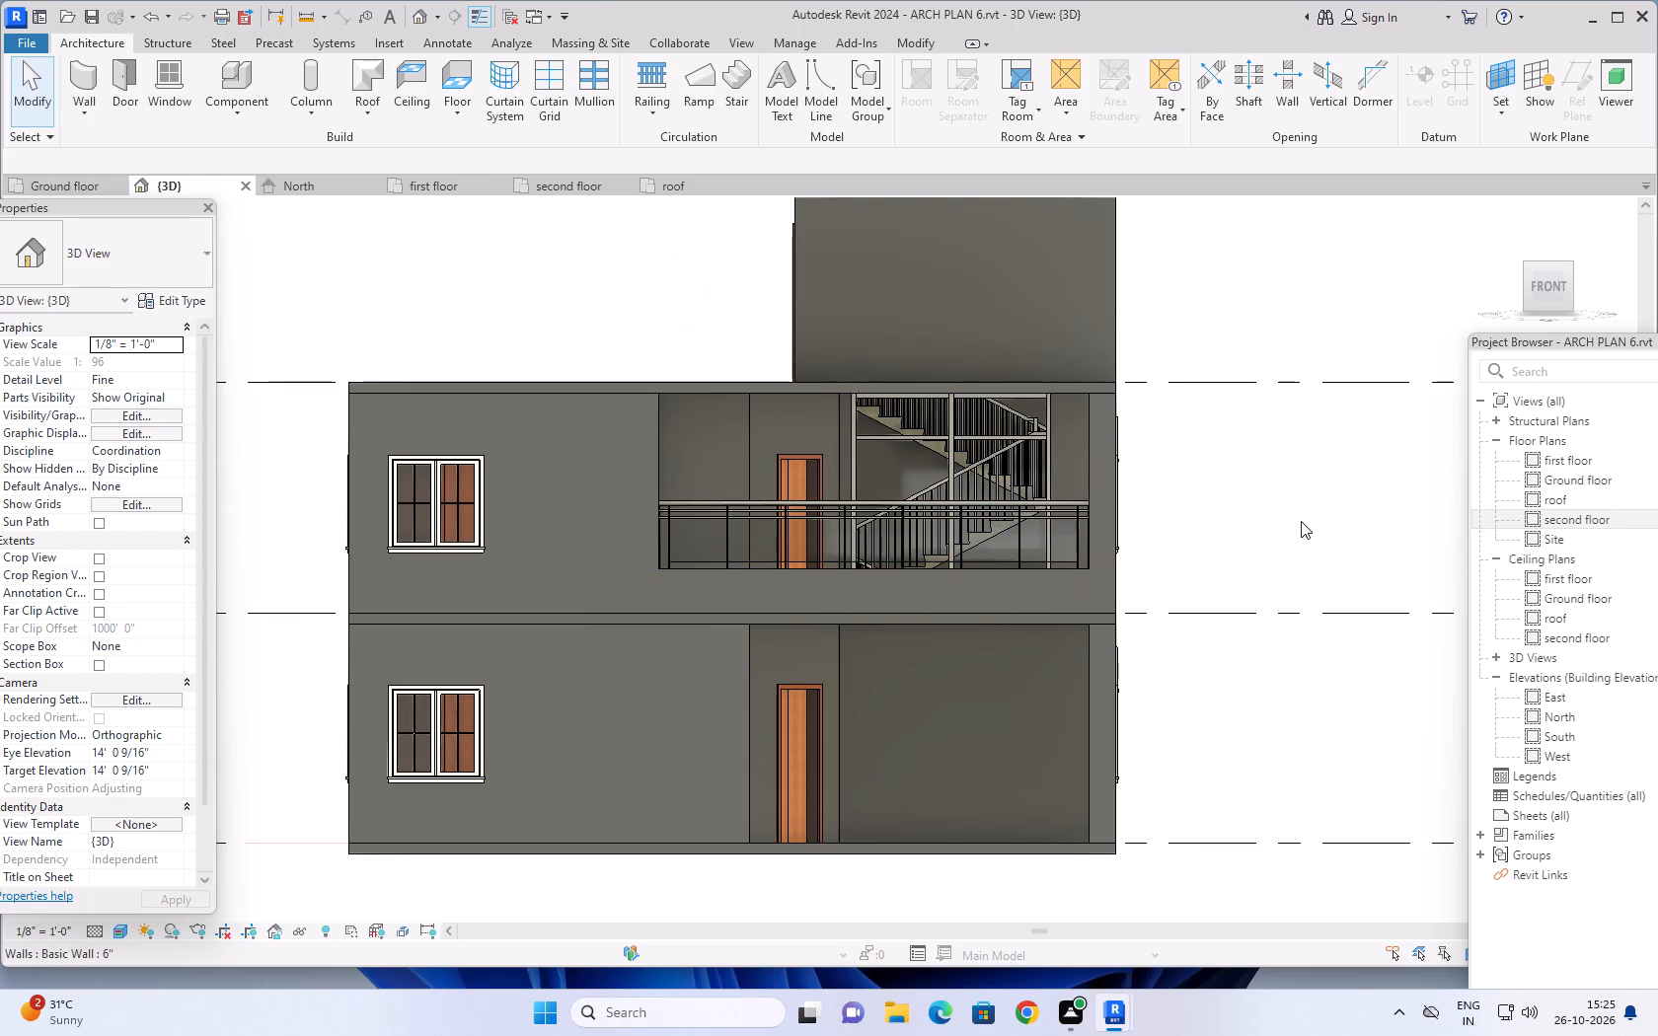
scroll(1334, 521, "down", 3)
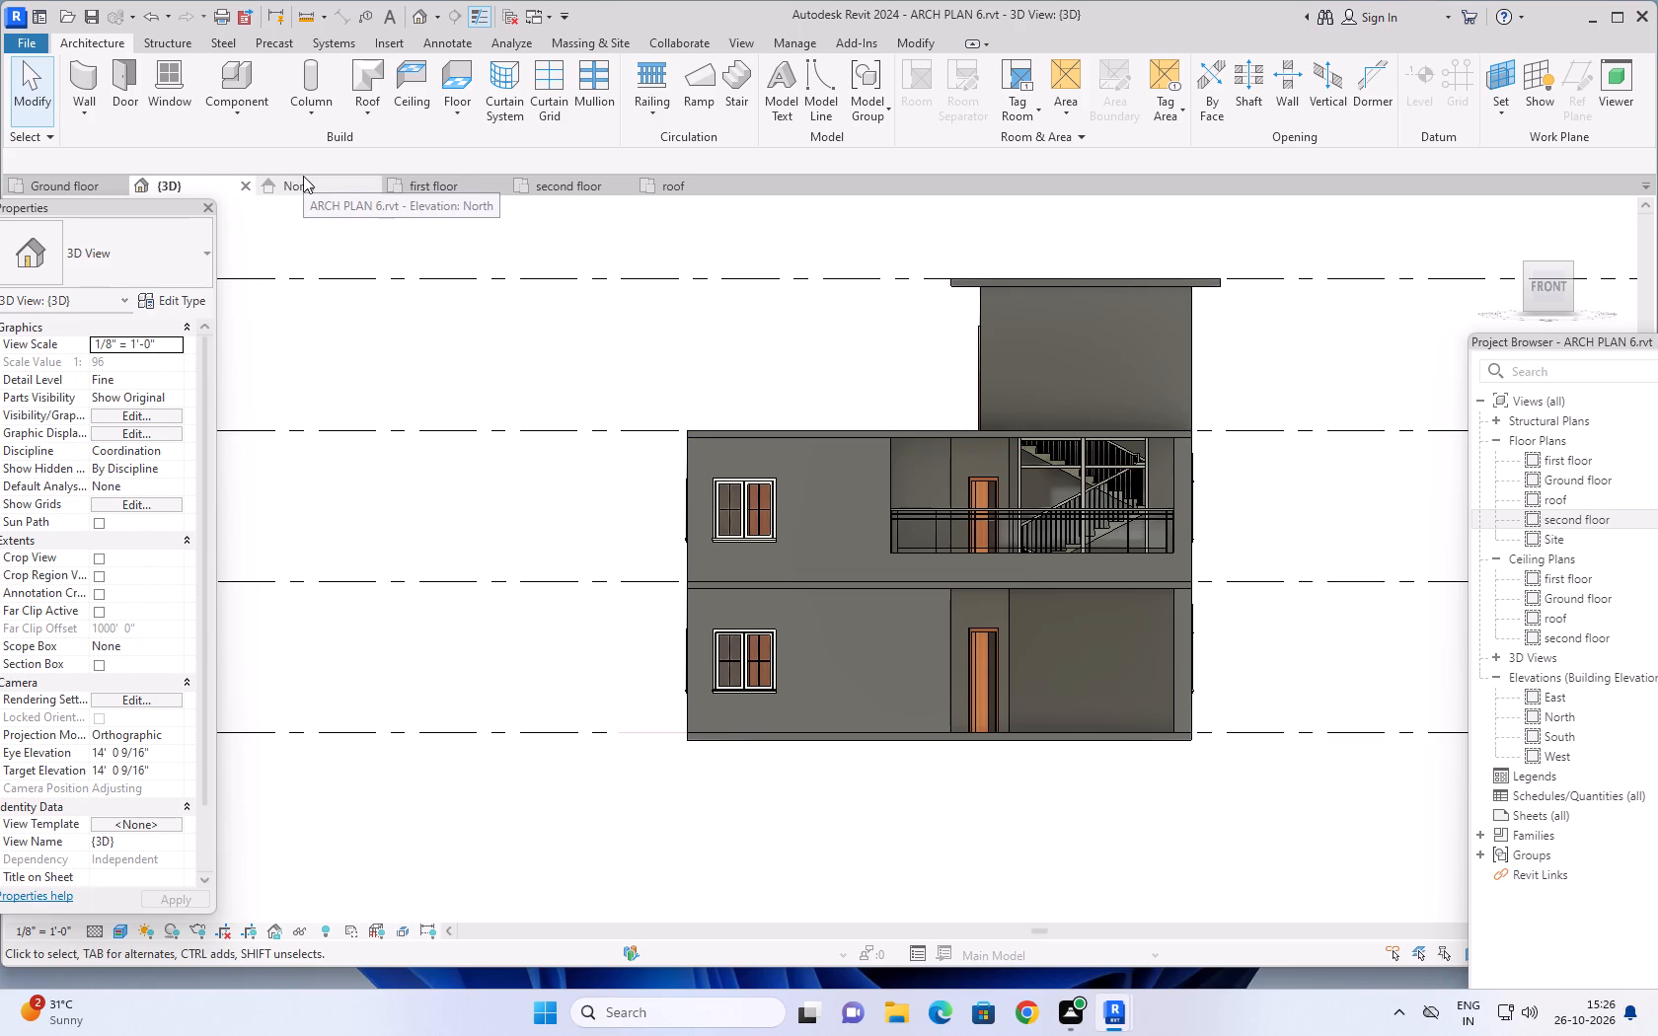
In the first-floor plan, shorten the Storefront curtain wall to about 8' 4" by pulling in its end nearest the house's outer side wall.
left_click(432, 181)
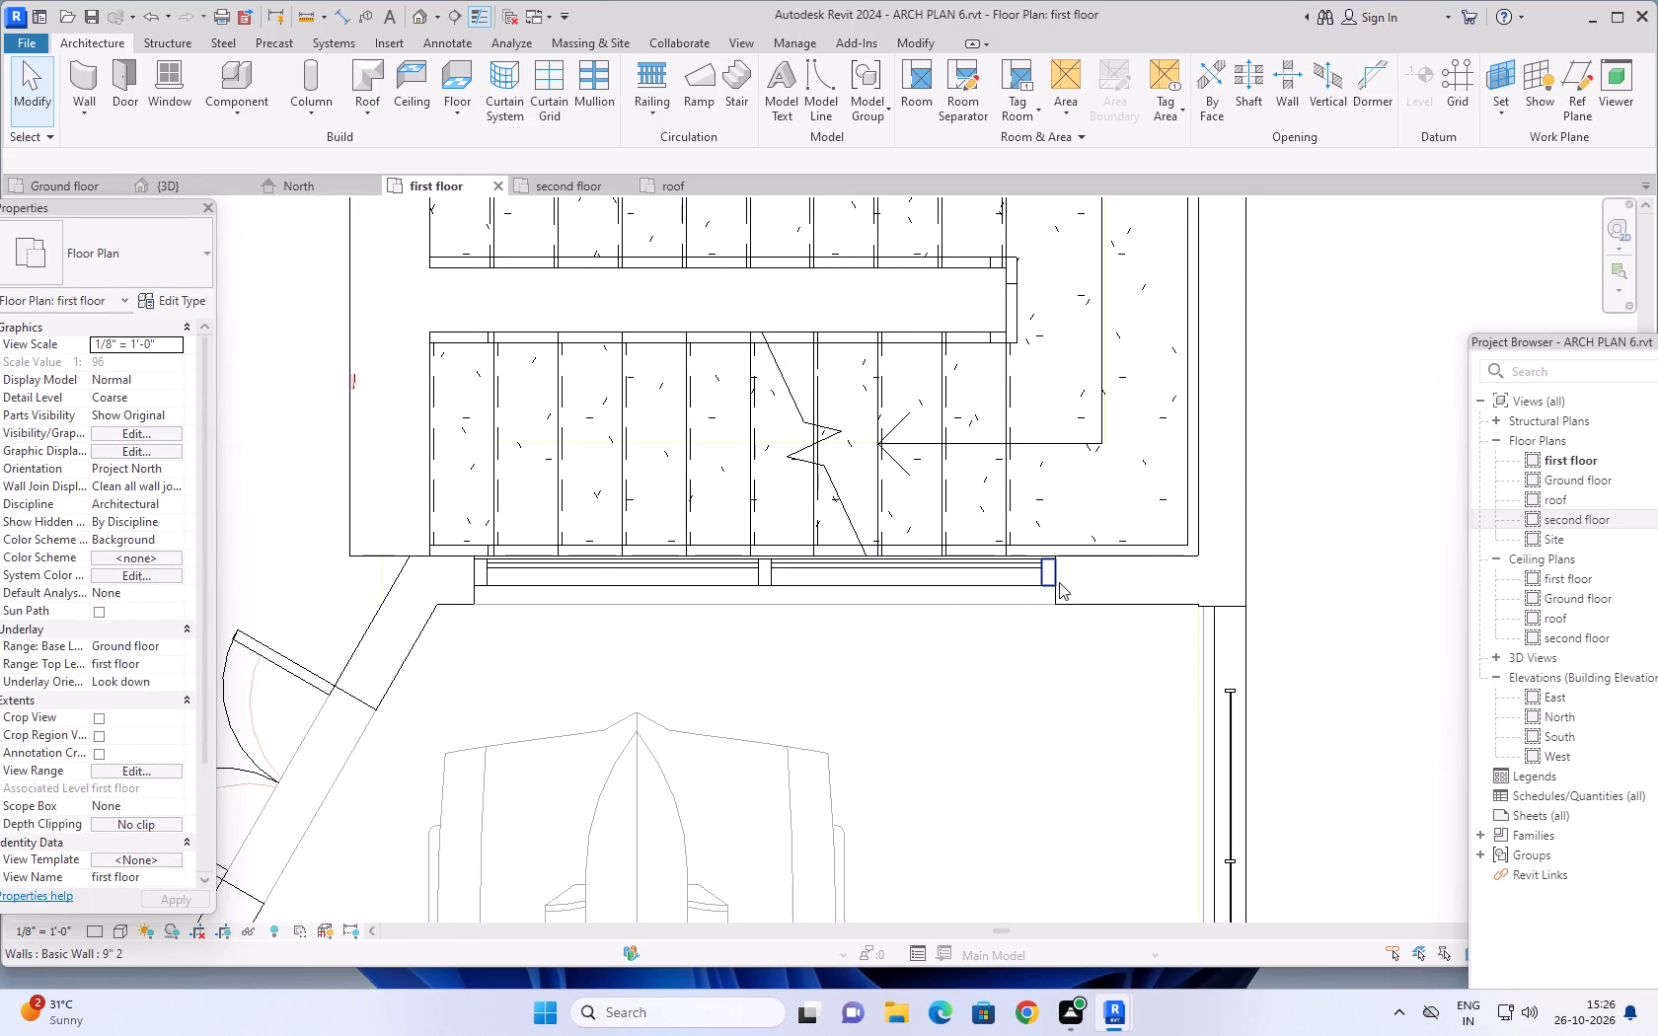
left_click(1056, 589)
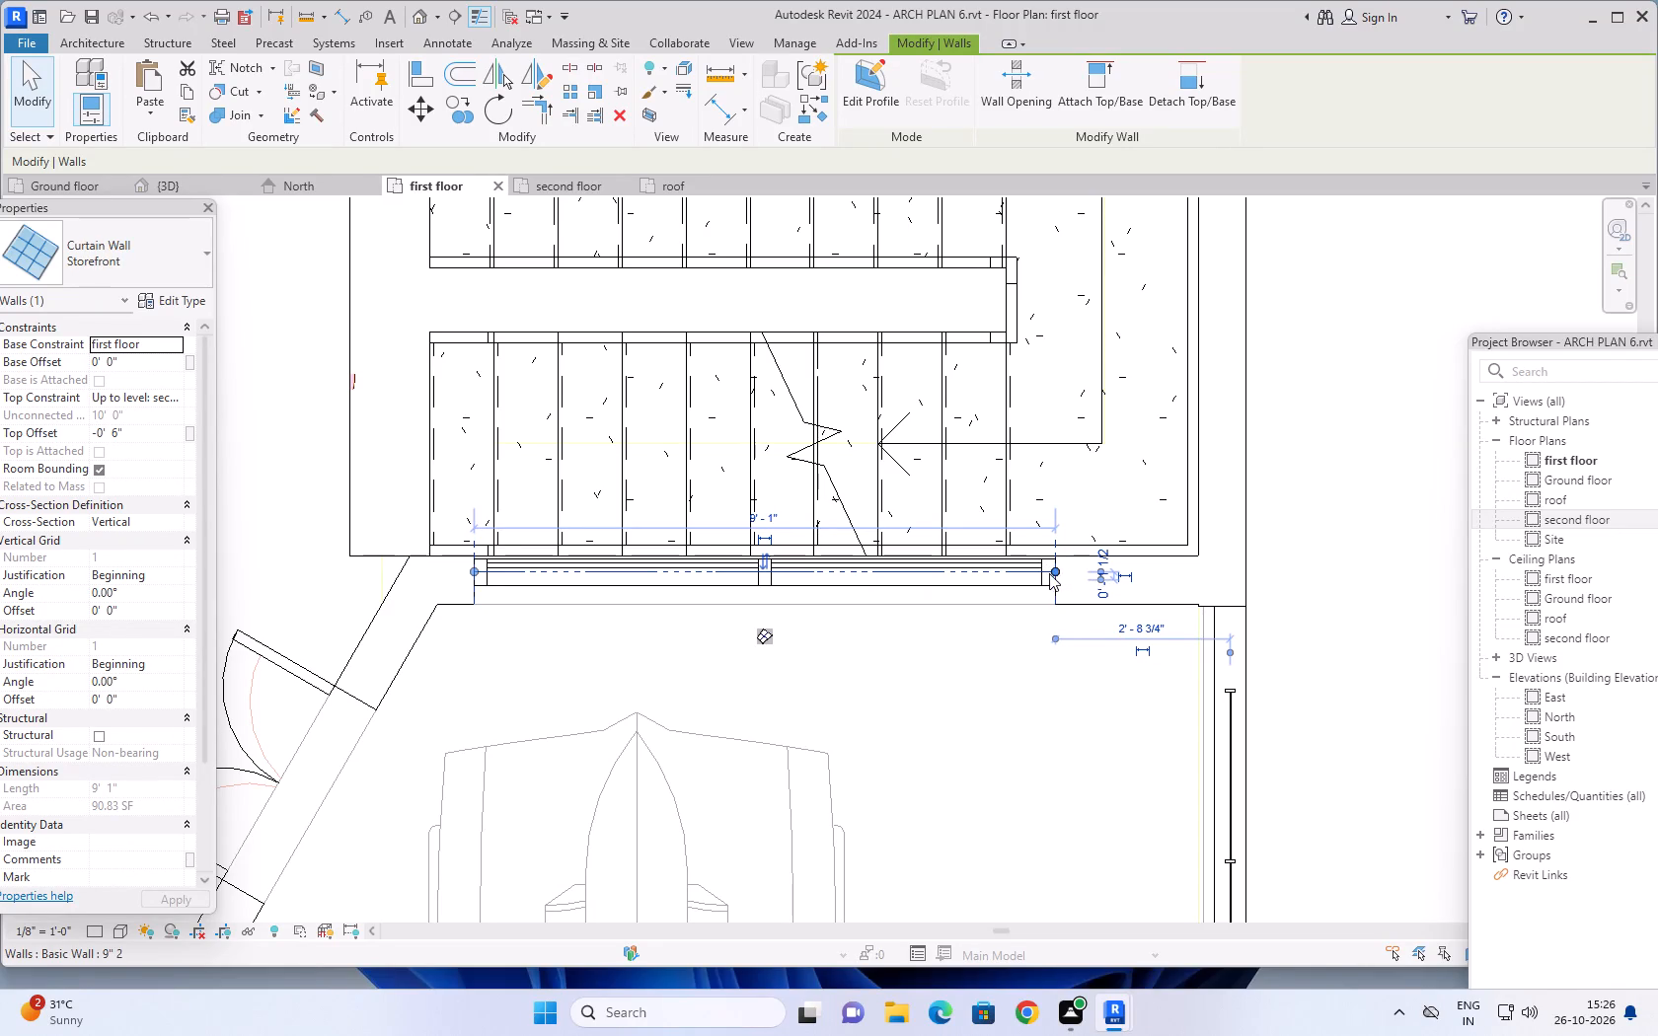
left_click_drag(1052, 568, 1011, 568)
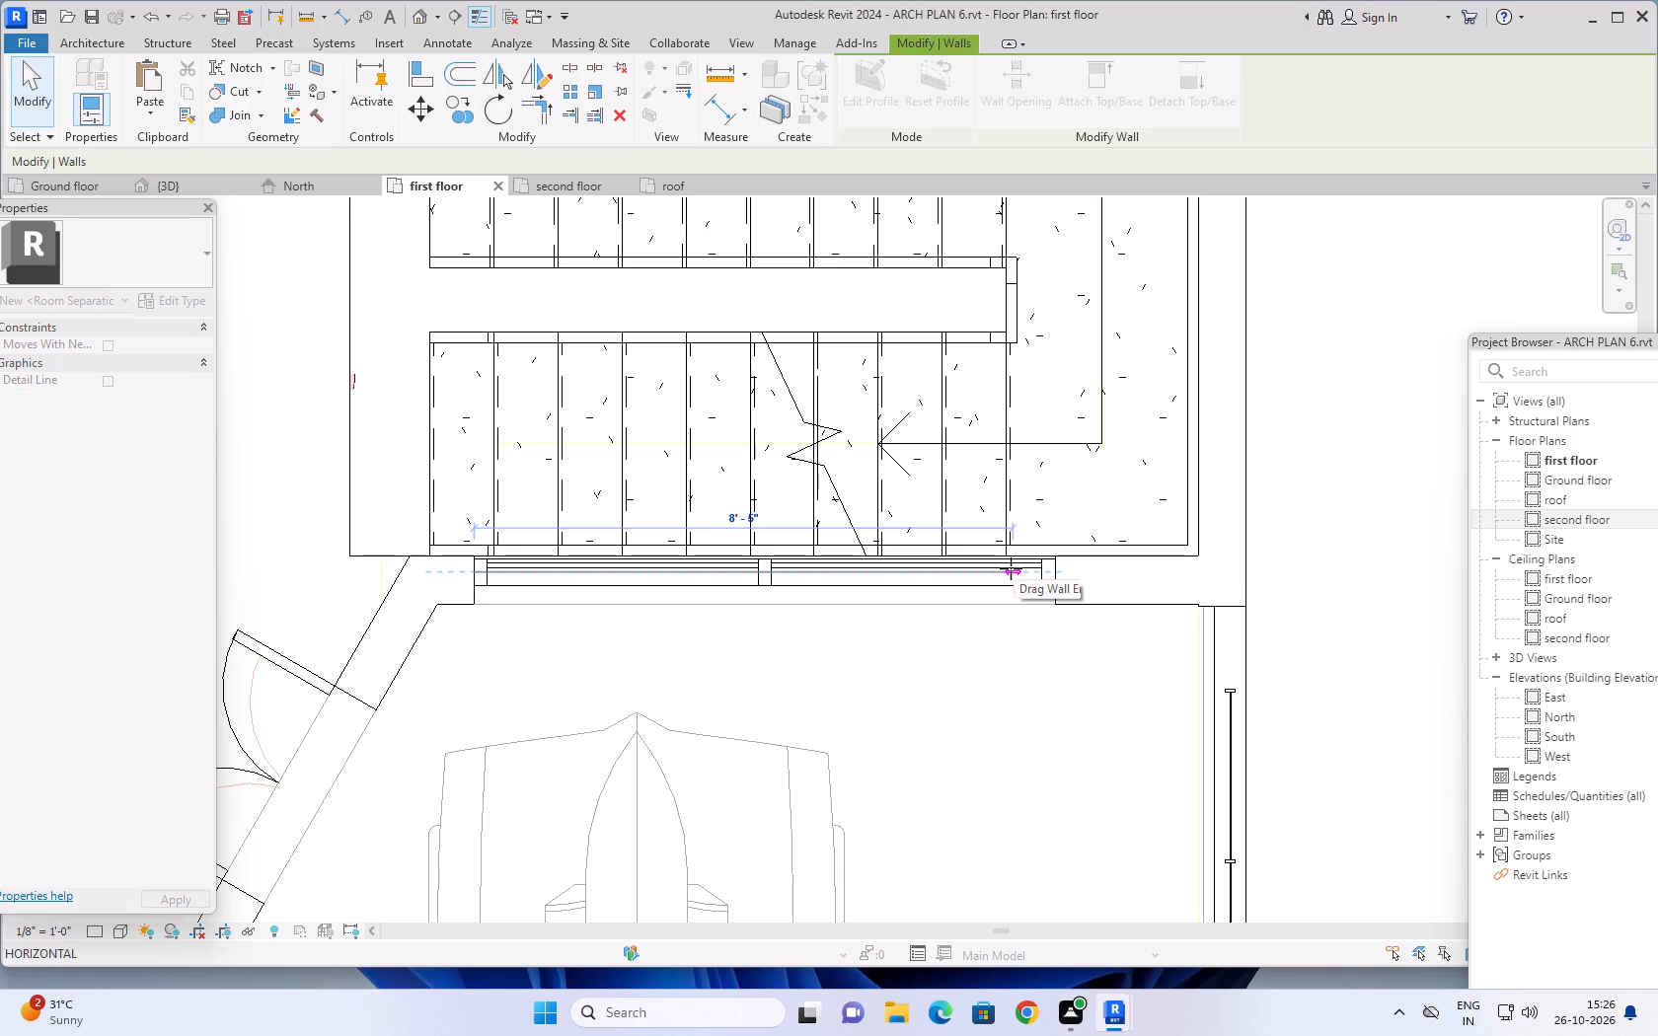
left_click_drag(1011, 568, 1006, 565)
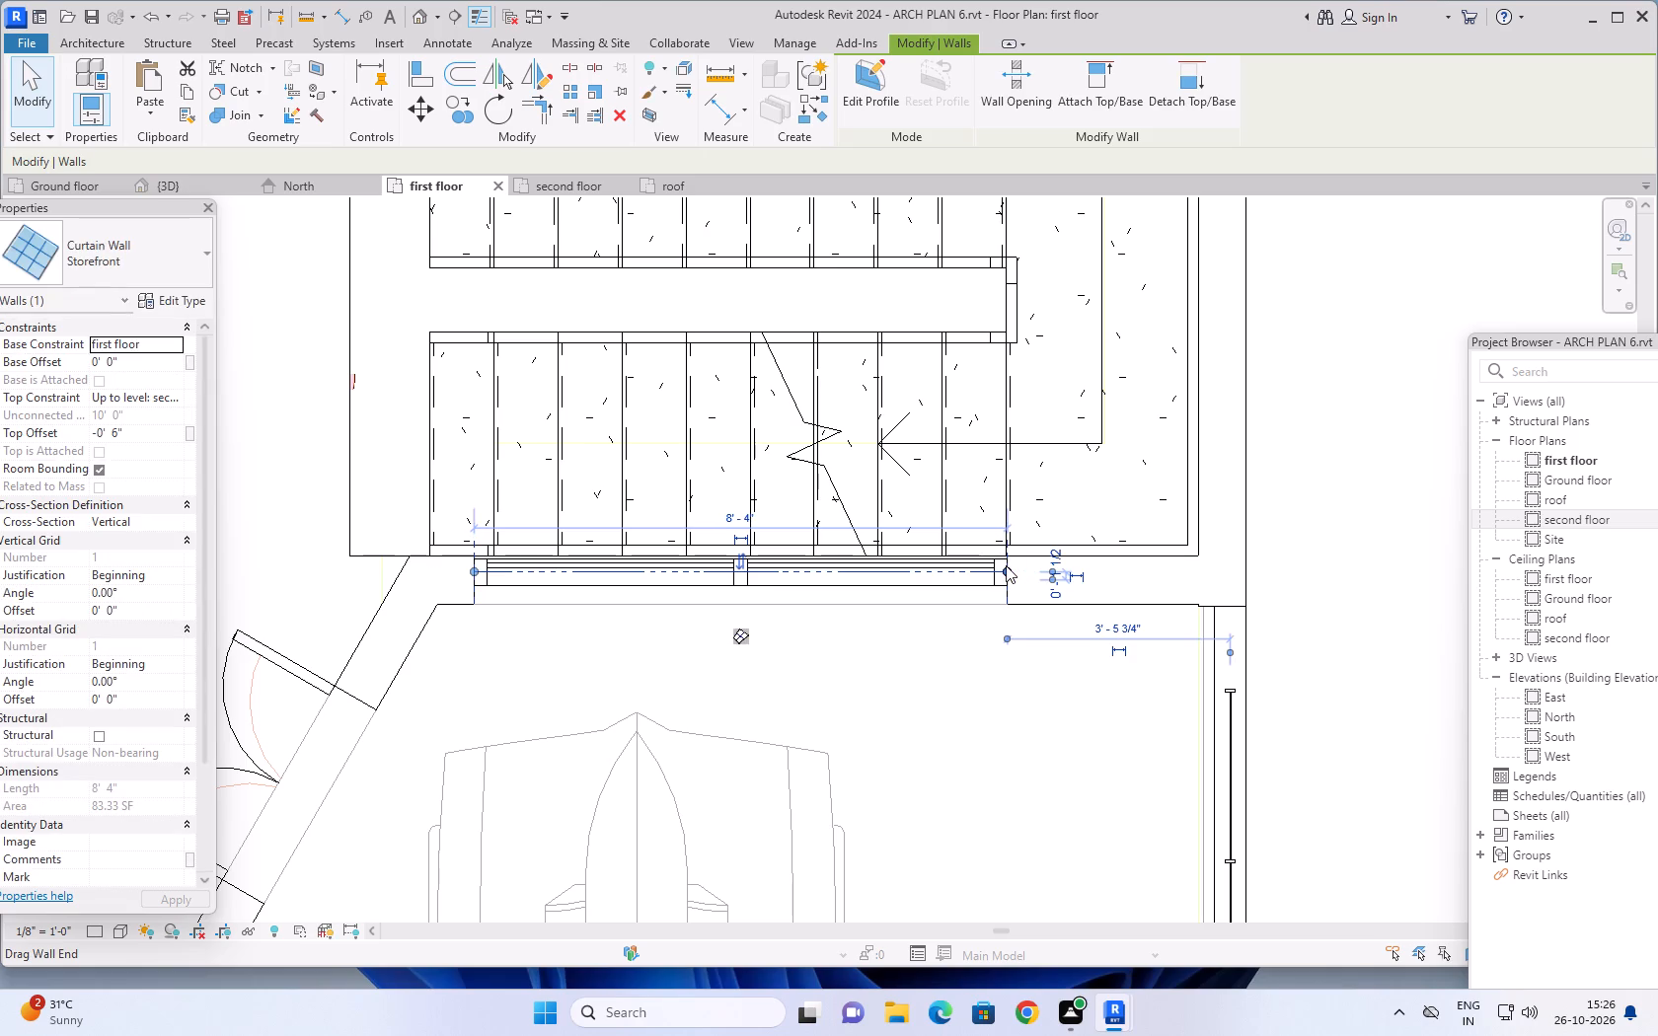
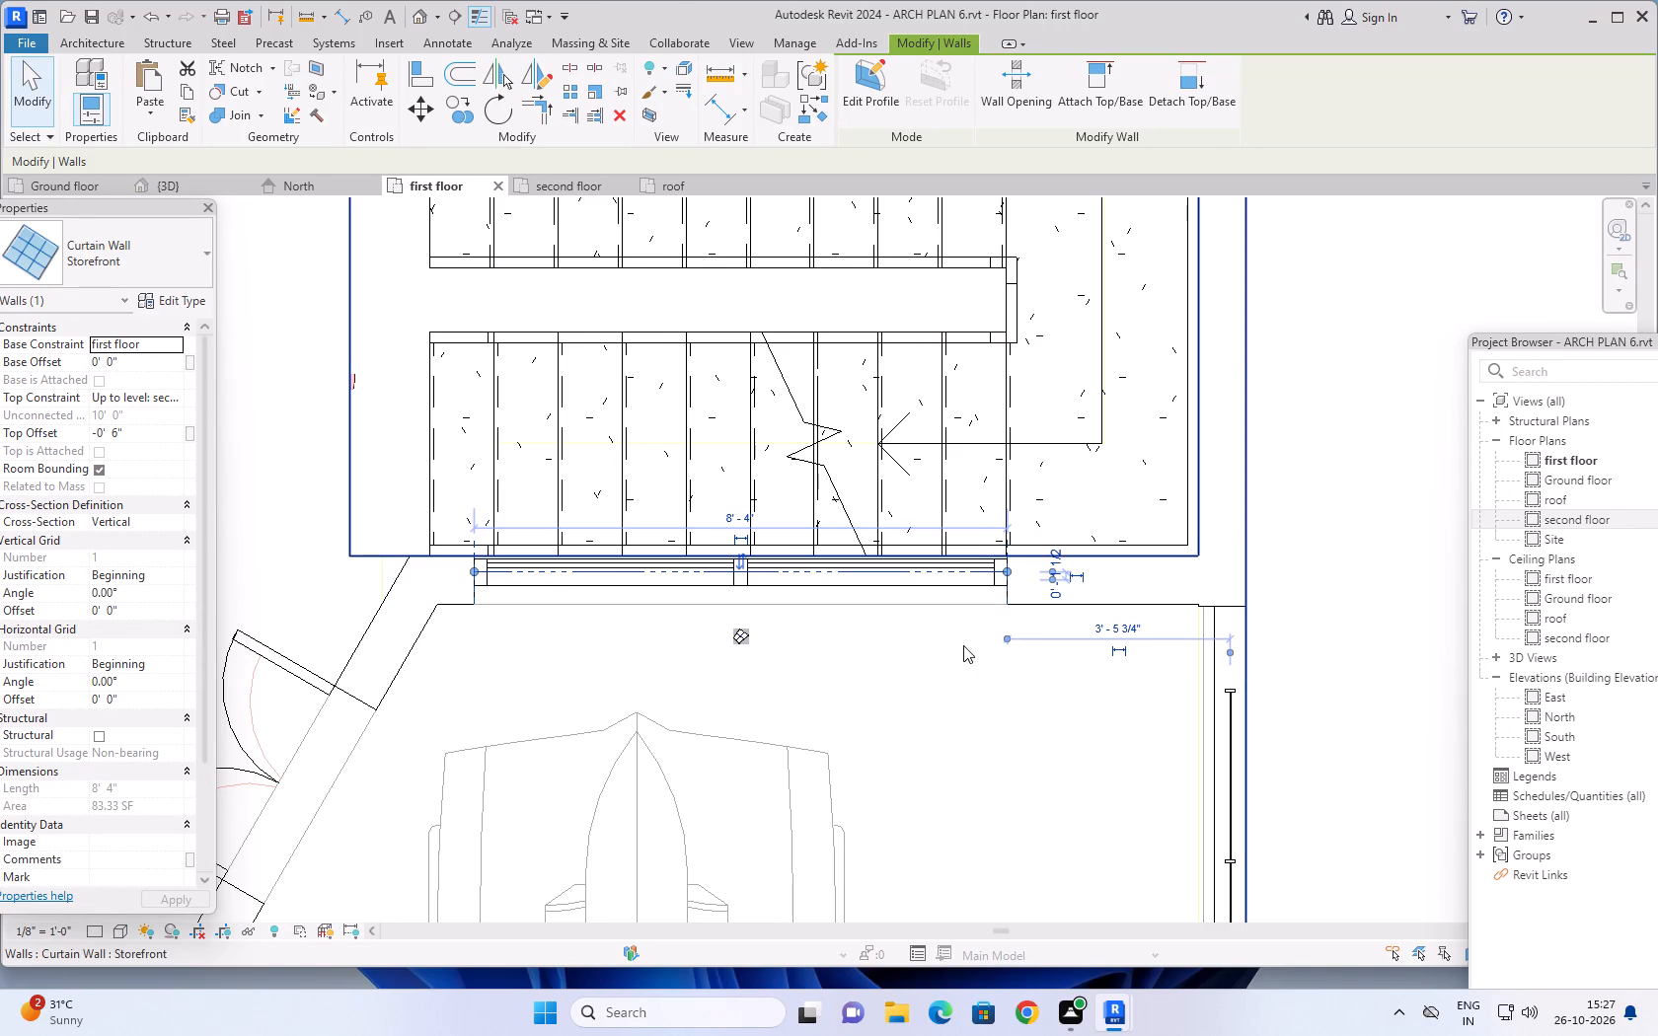
In the first-floor plan, shorten the Storefront curtain wall to about 7' 7" by pulling in its end nearest the angled wall.
middle_click(976, 717)
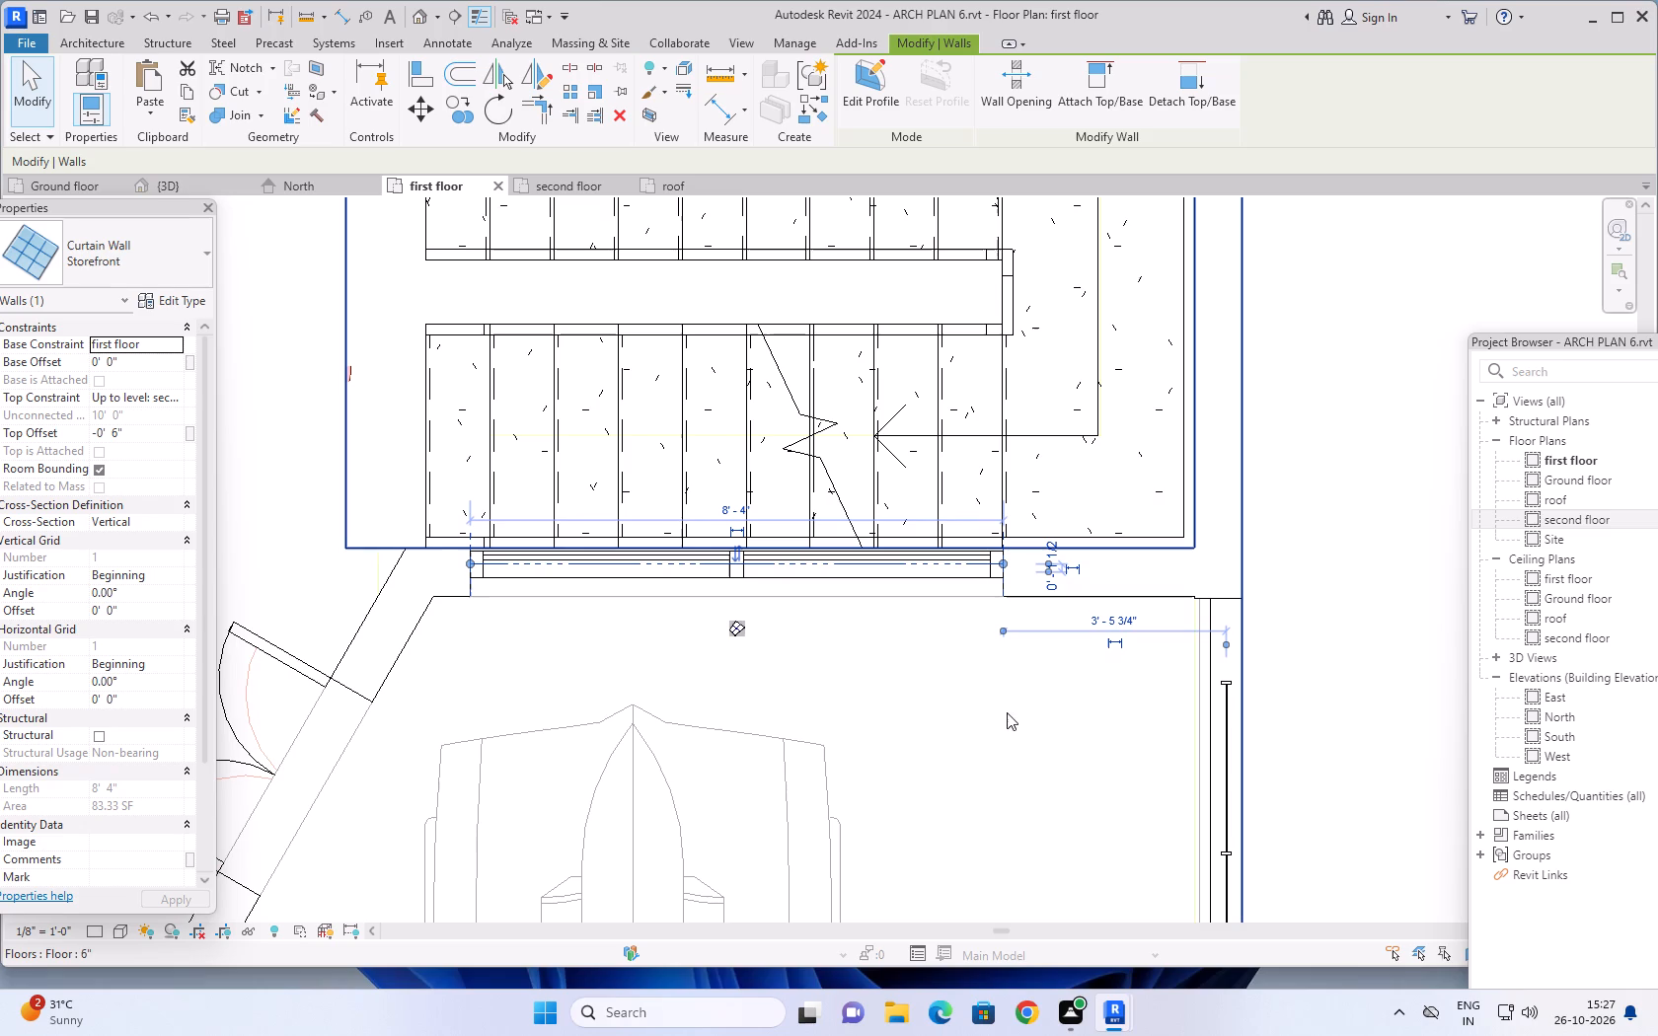
middle_click_drag(986, 679, 1020, 667)
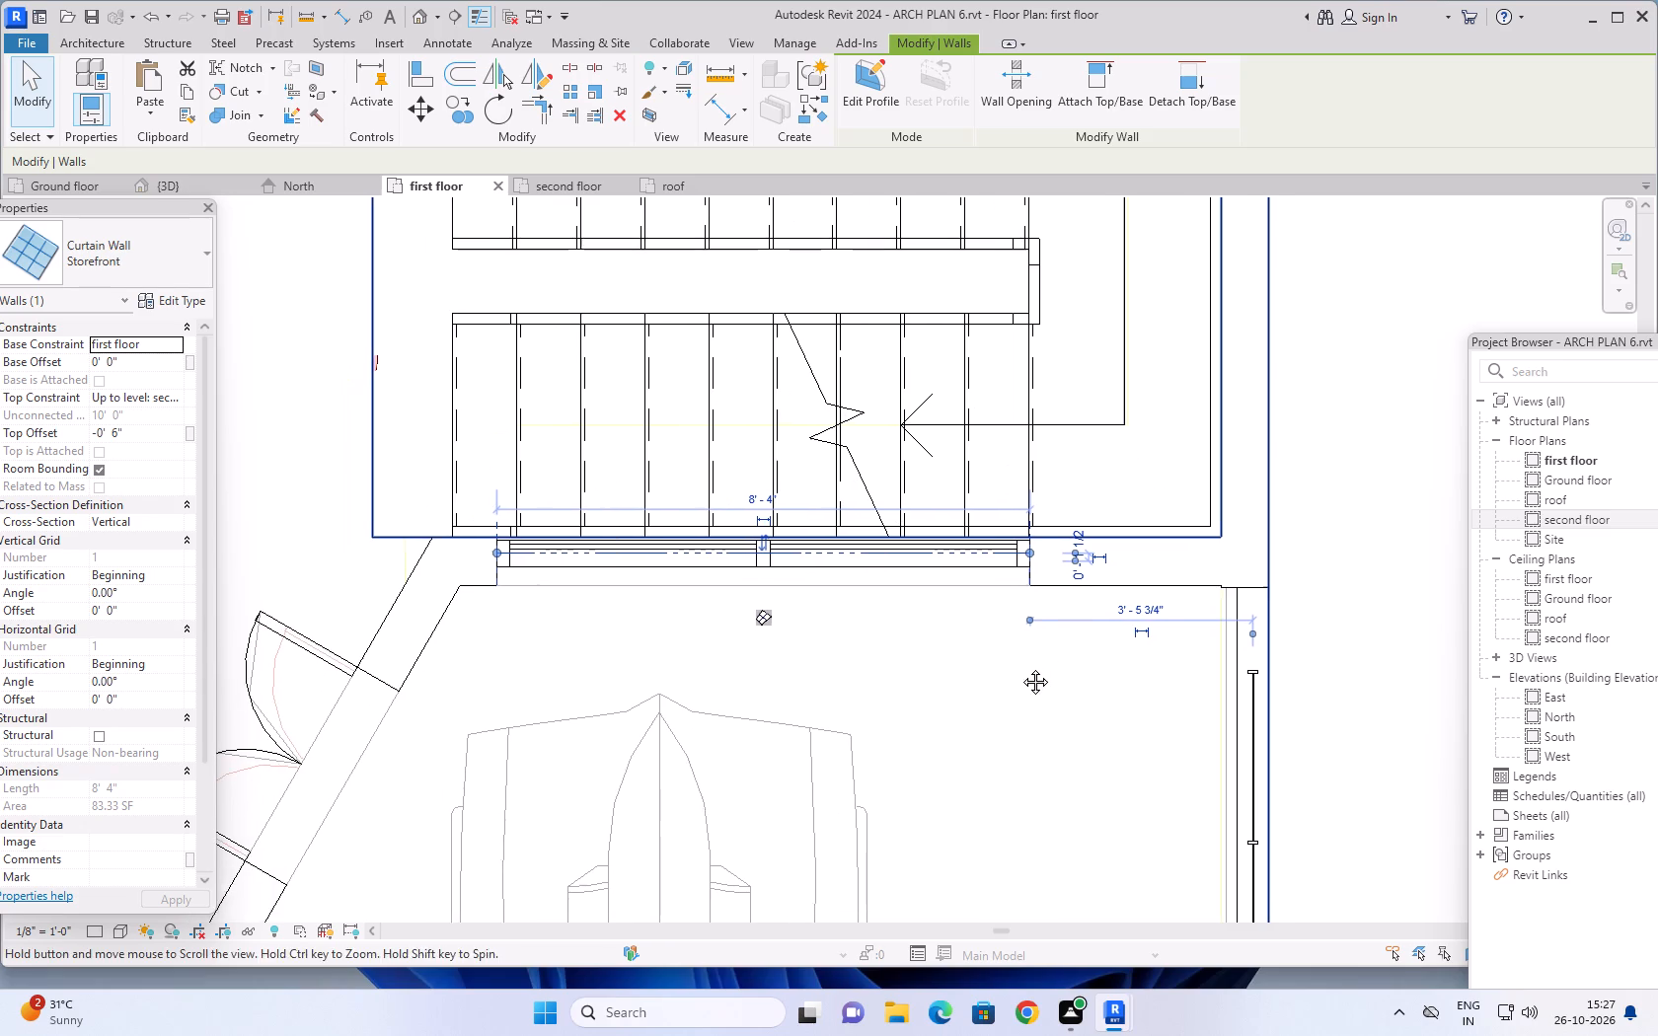
middle_click_drag(1020, 667, 1020, 666)
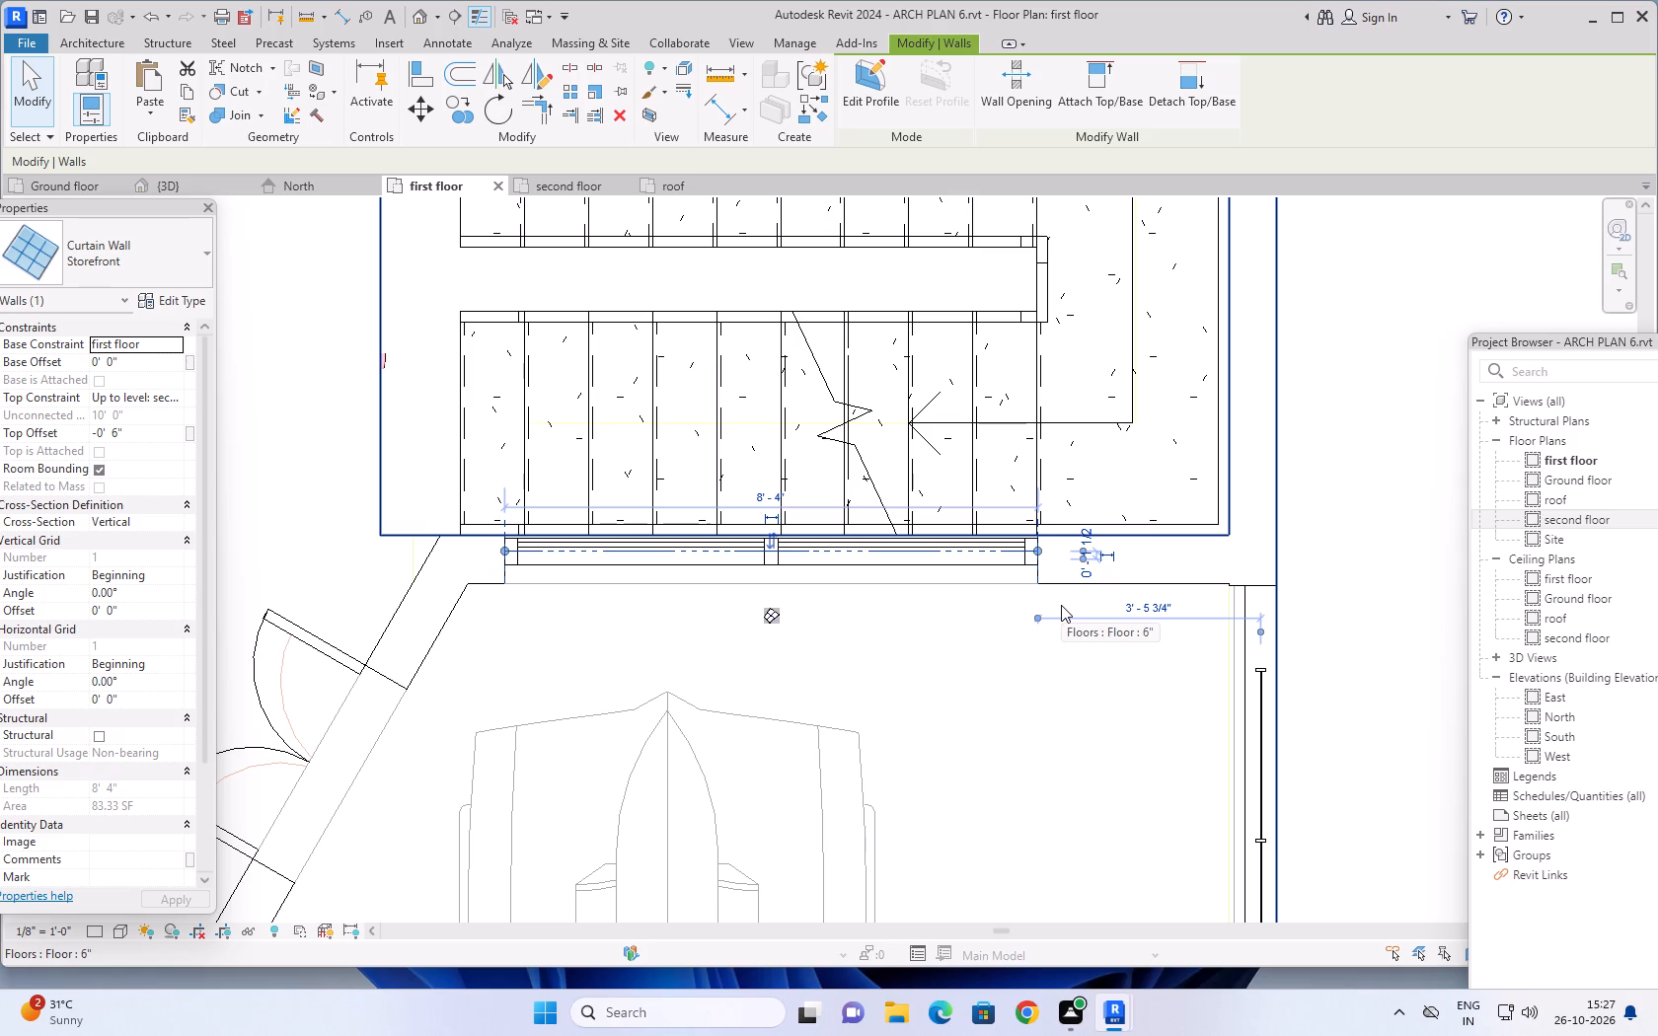
middle_click_drag(1044, 664, 1073, 679)
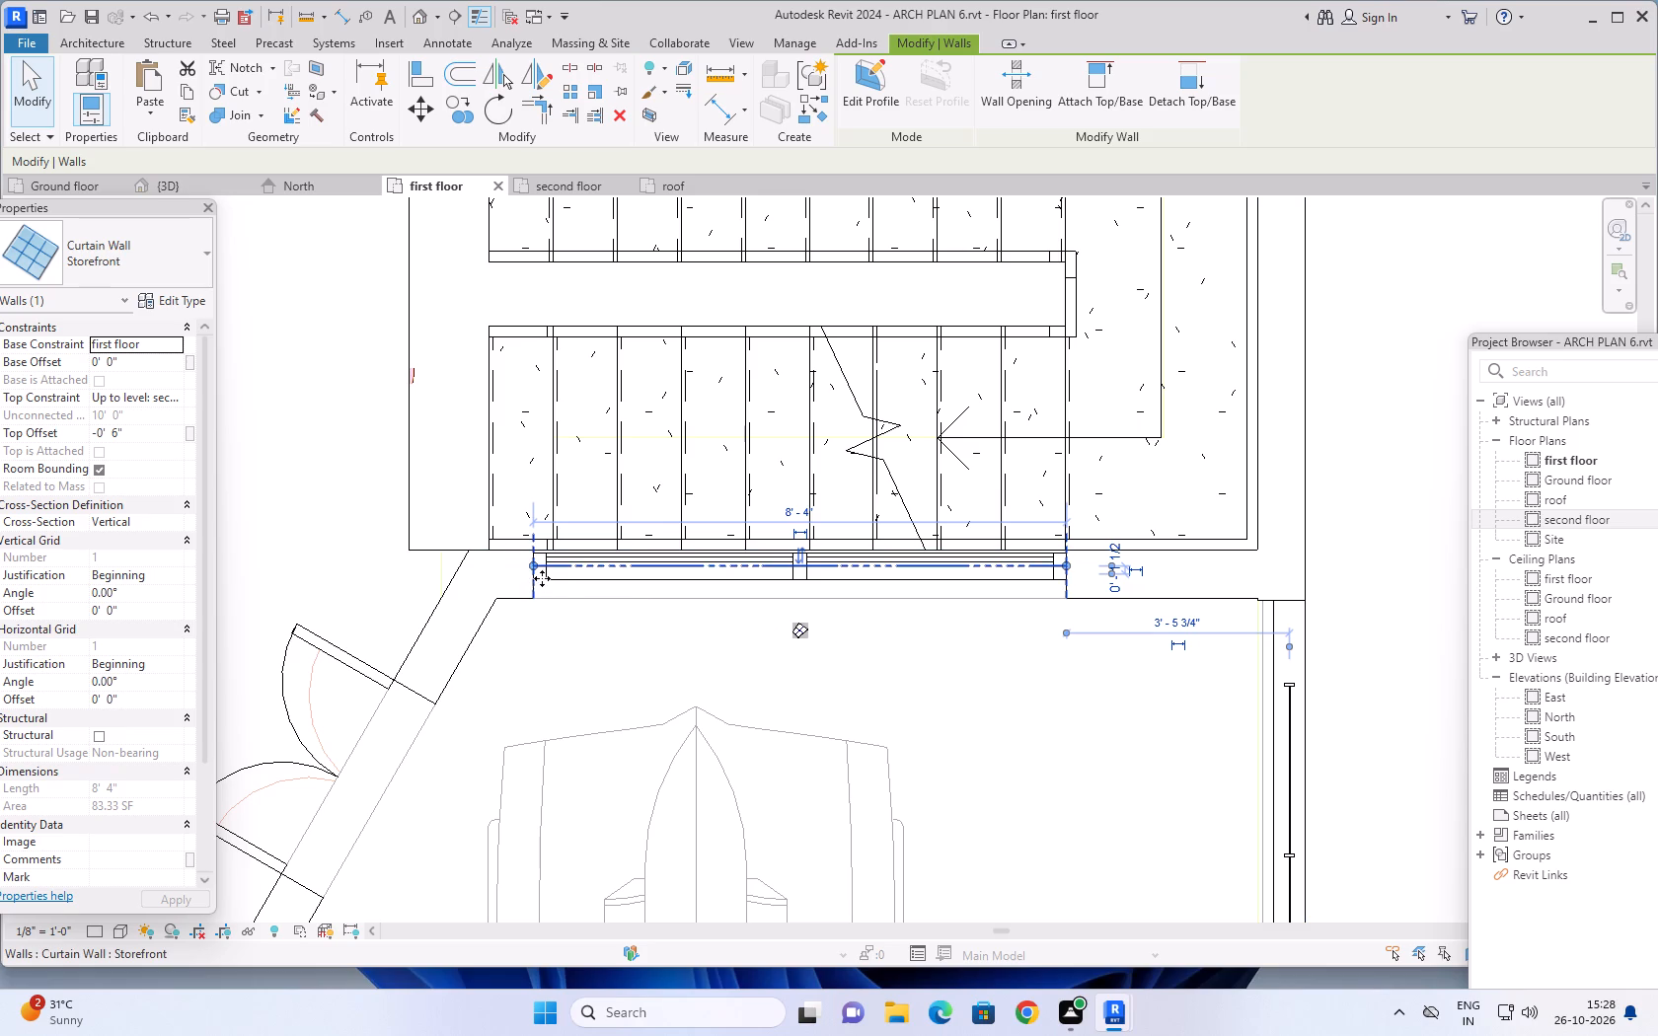
left_click_drag(535, 566, 550, 565)
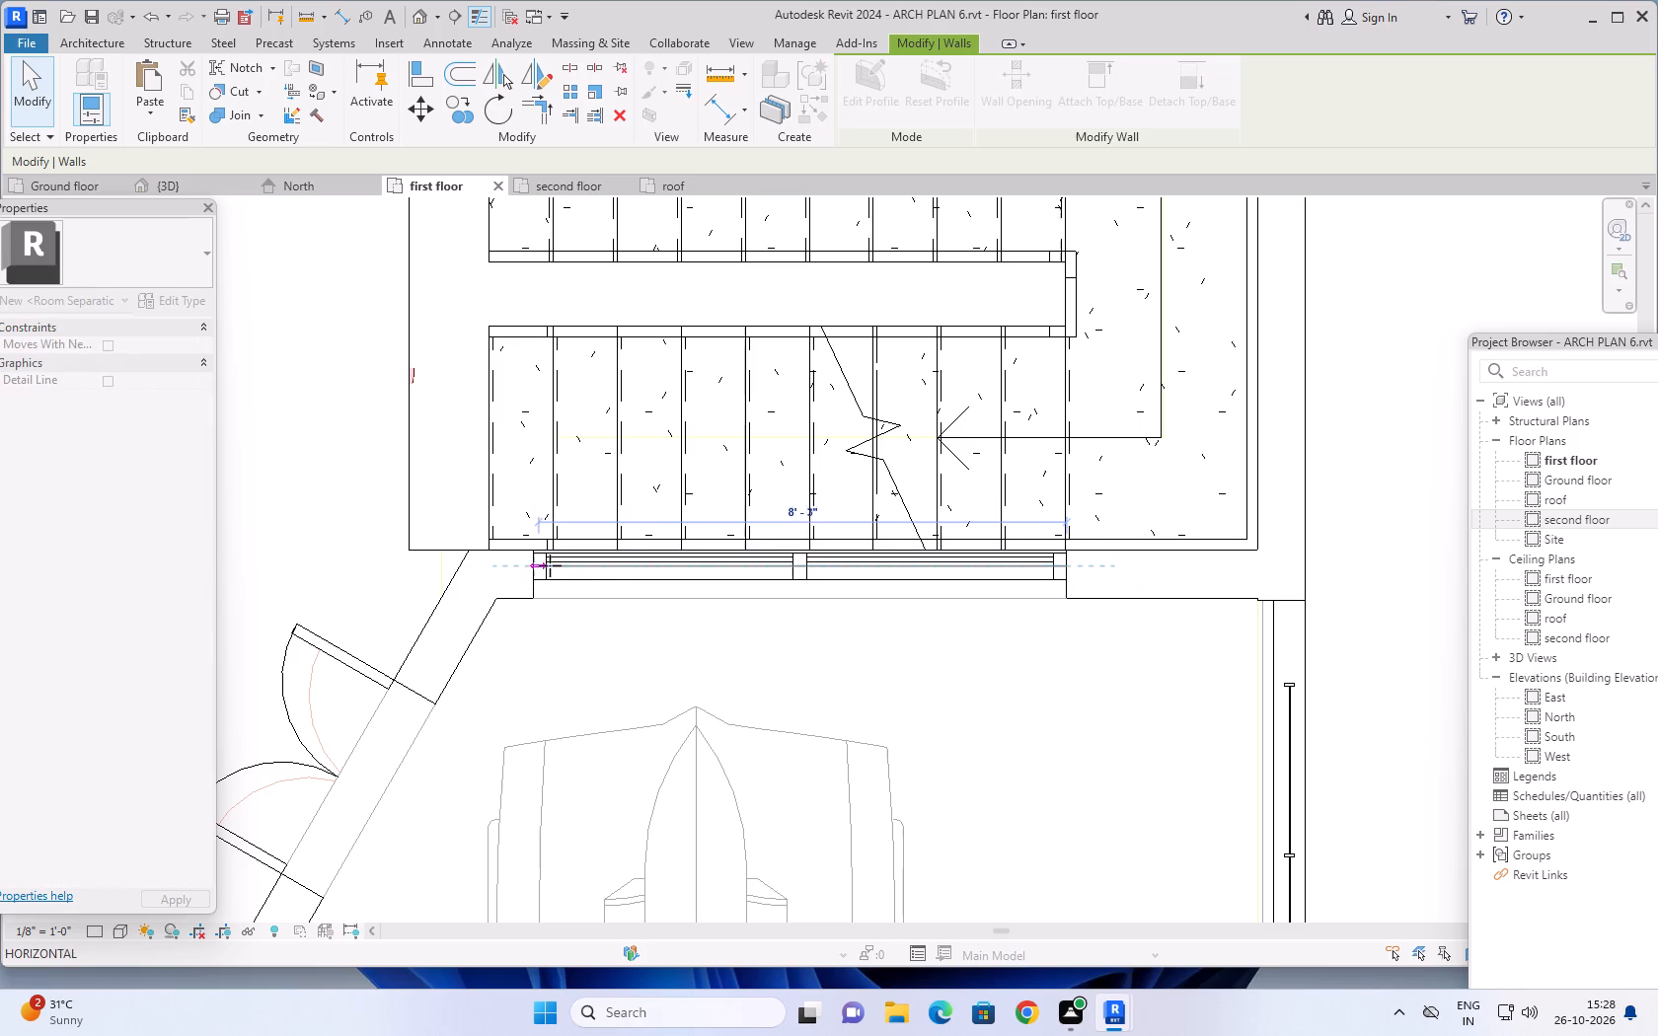
left_click_drag(550, 565, 582, 564)
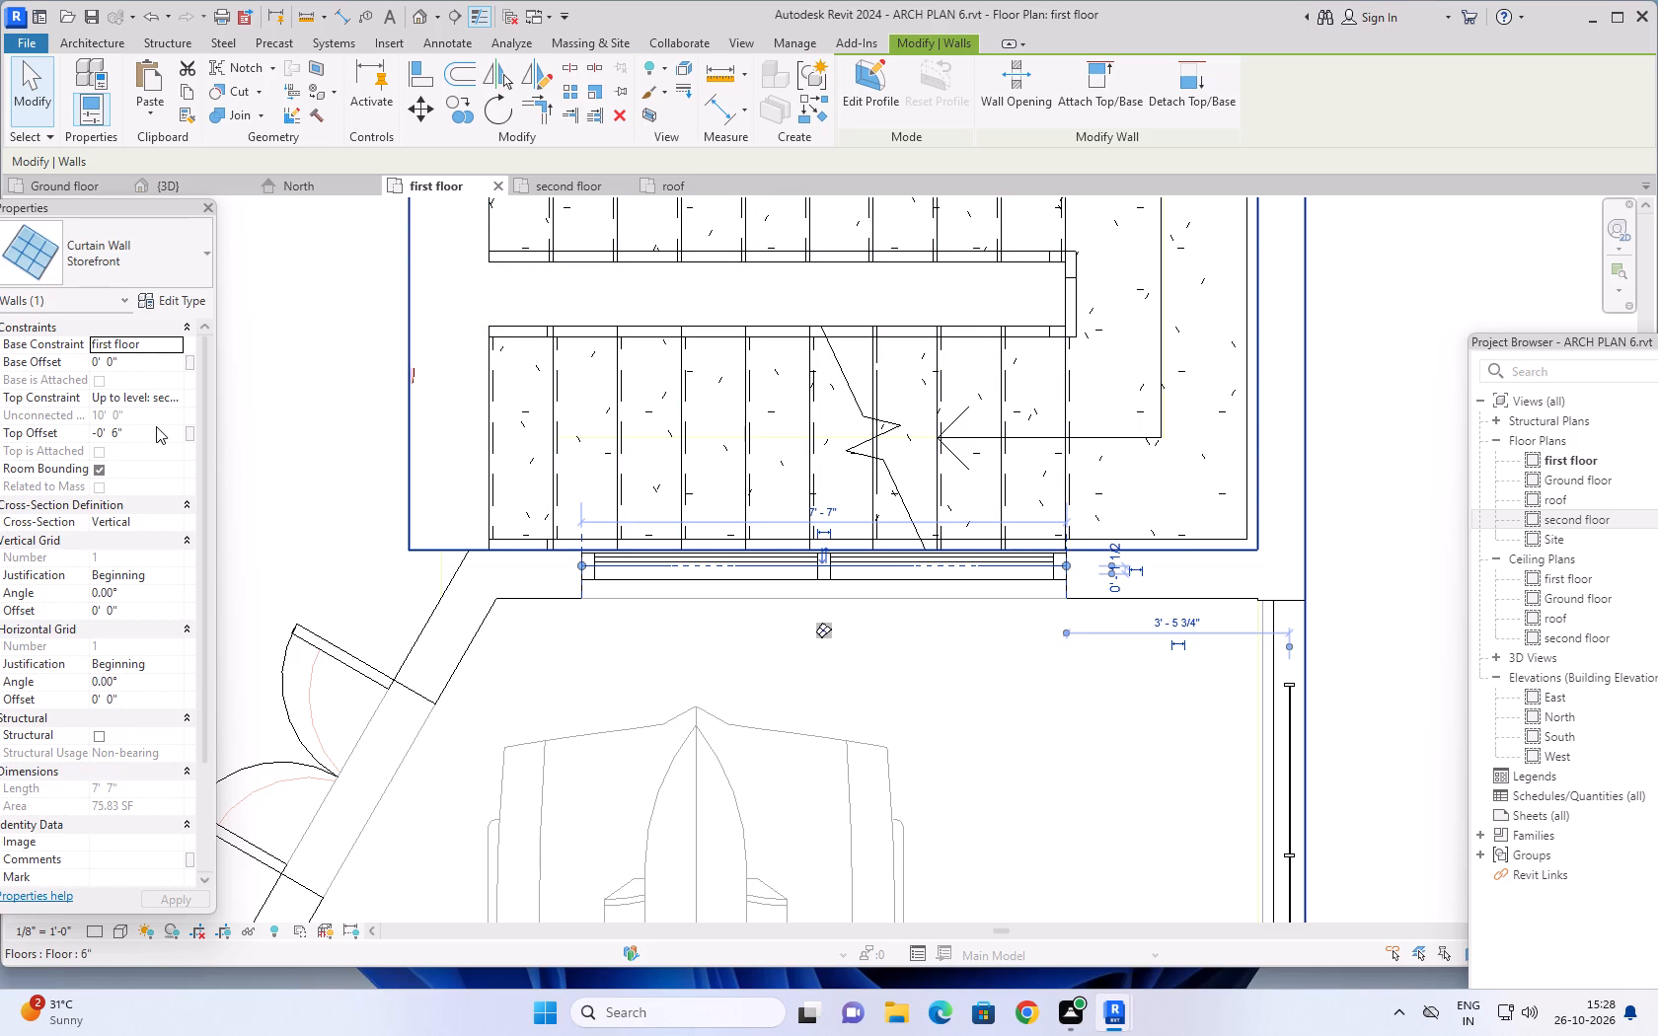
Examine the shortened curtain wall behind the balcony railing in the 3D view, from the front and both front corners.
left_click(186, 185)
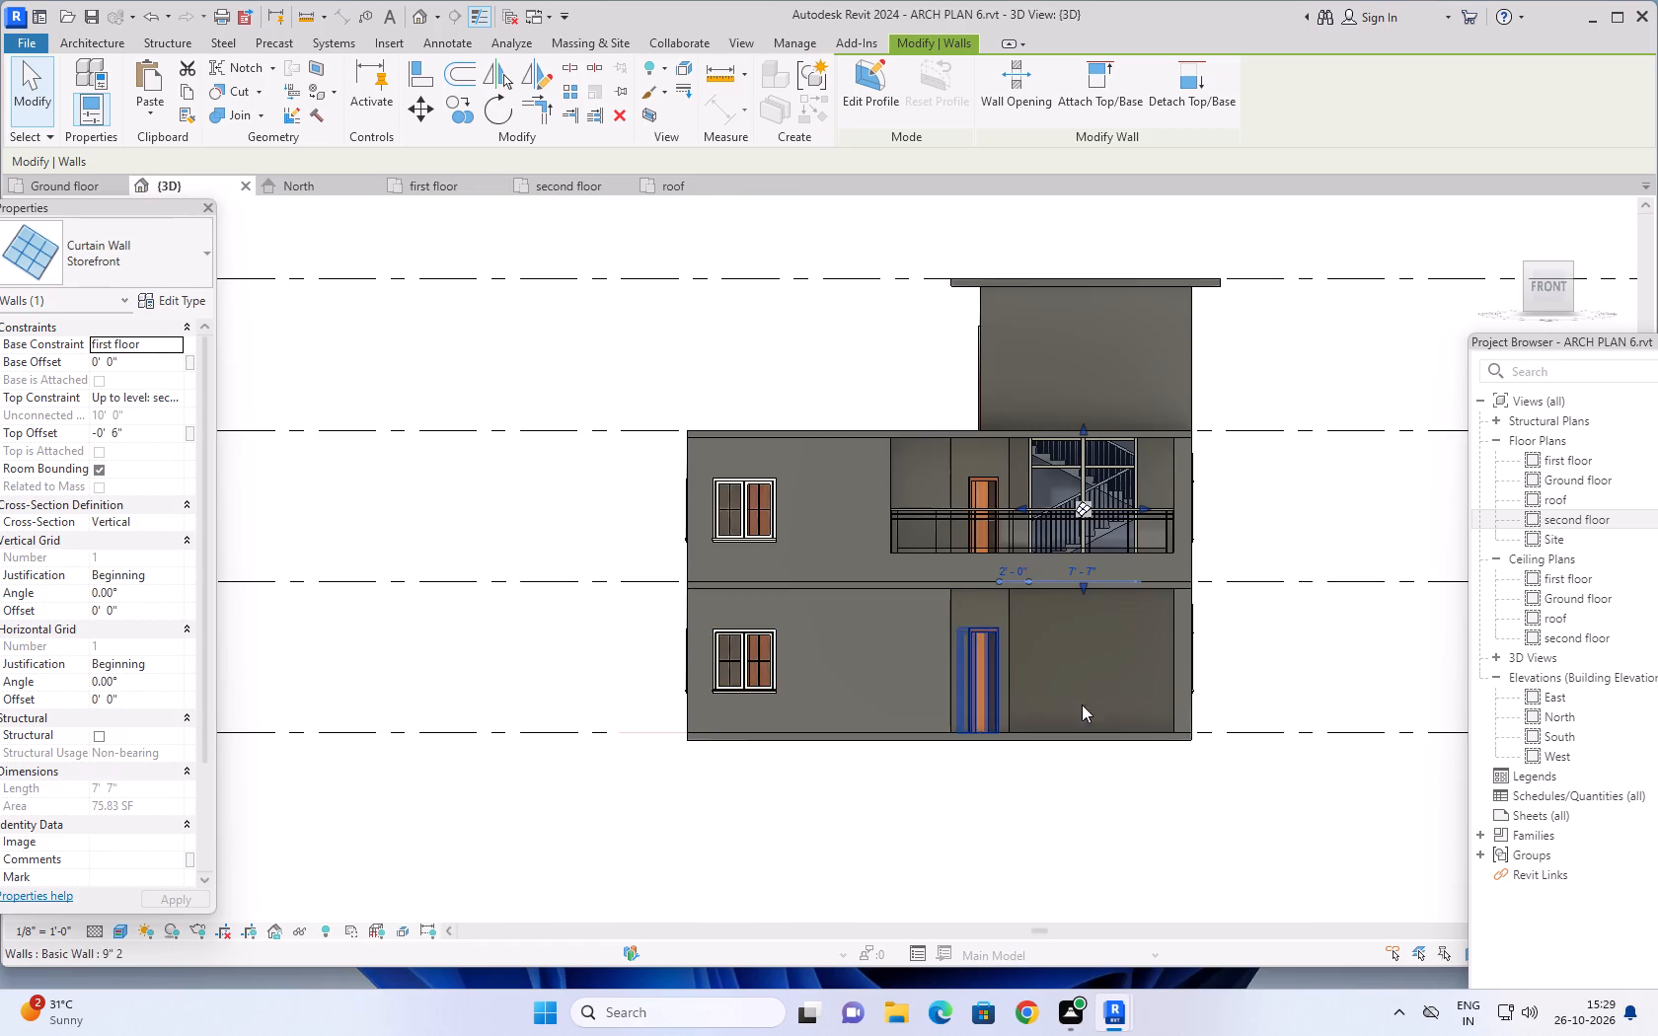
key("Escape")
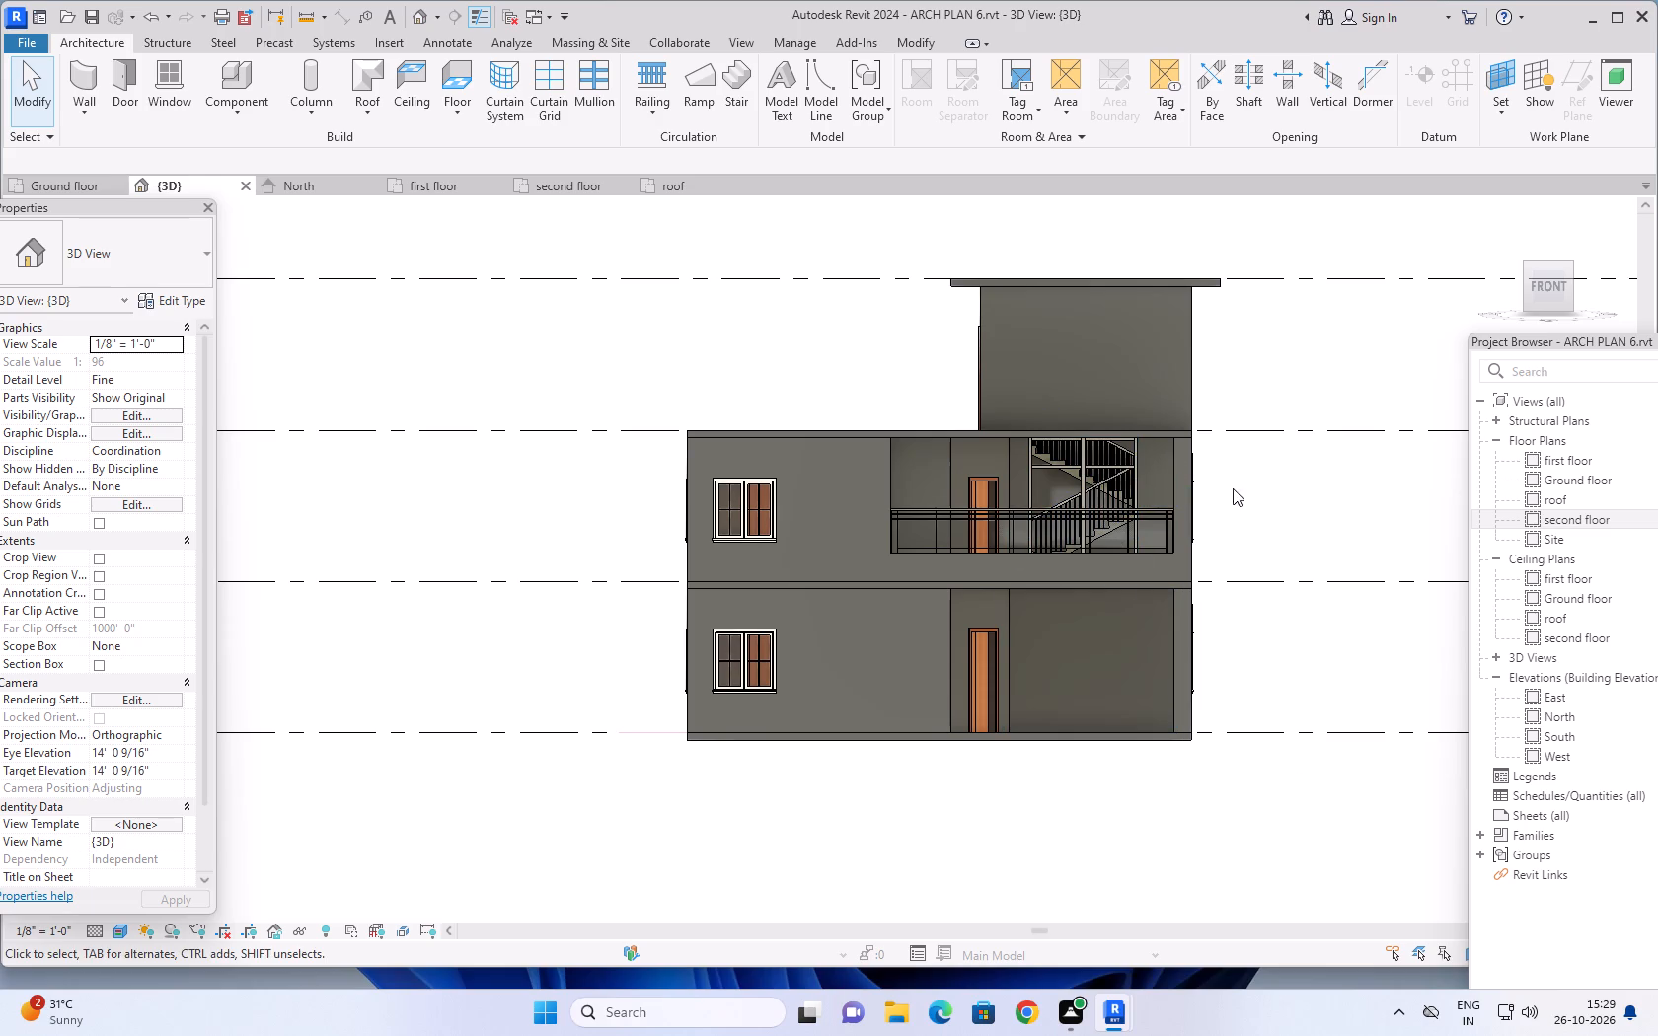
middle_click_drag(1245, 481, 1212, 481)
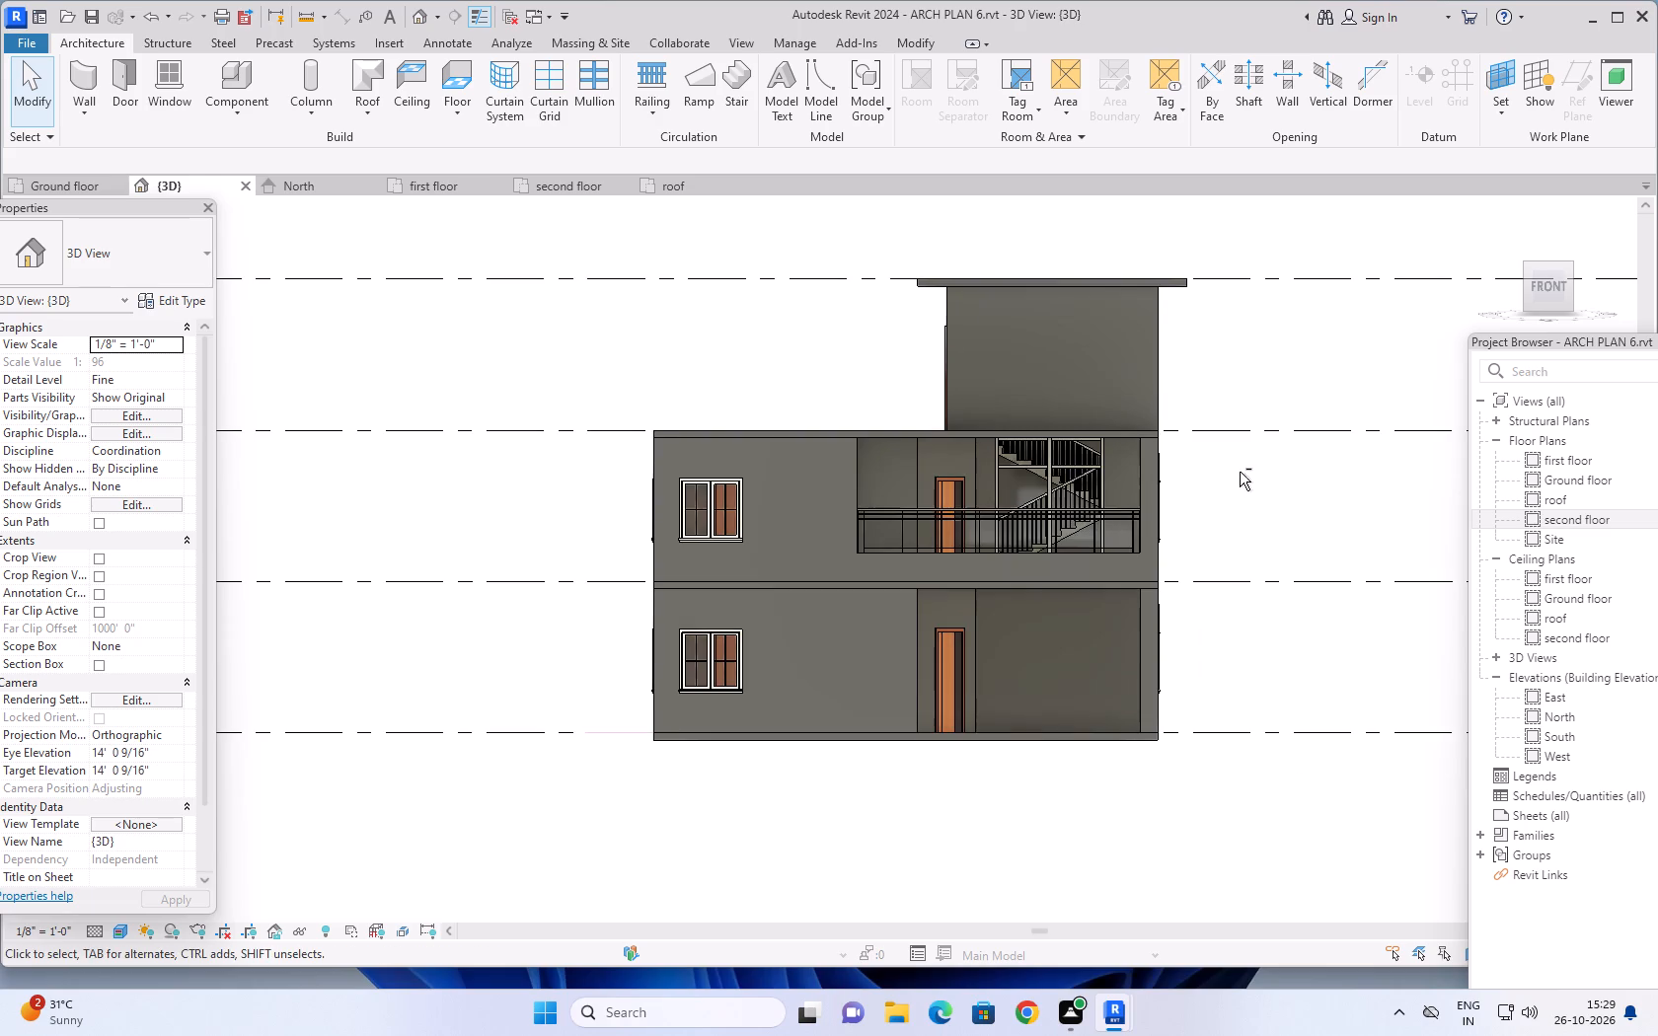
middle_click_drag(1240, 472, 1137, 503, "shift")
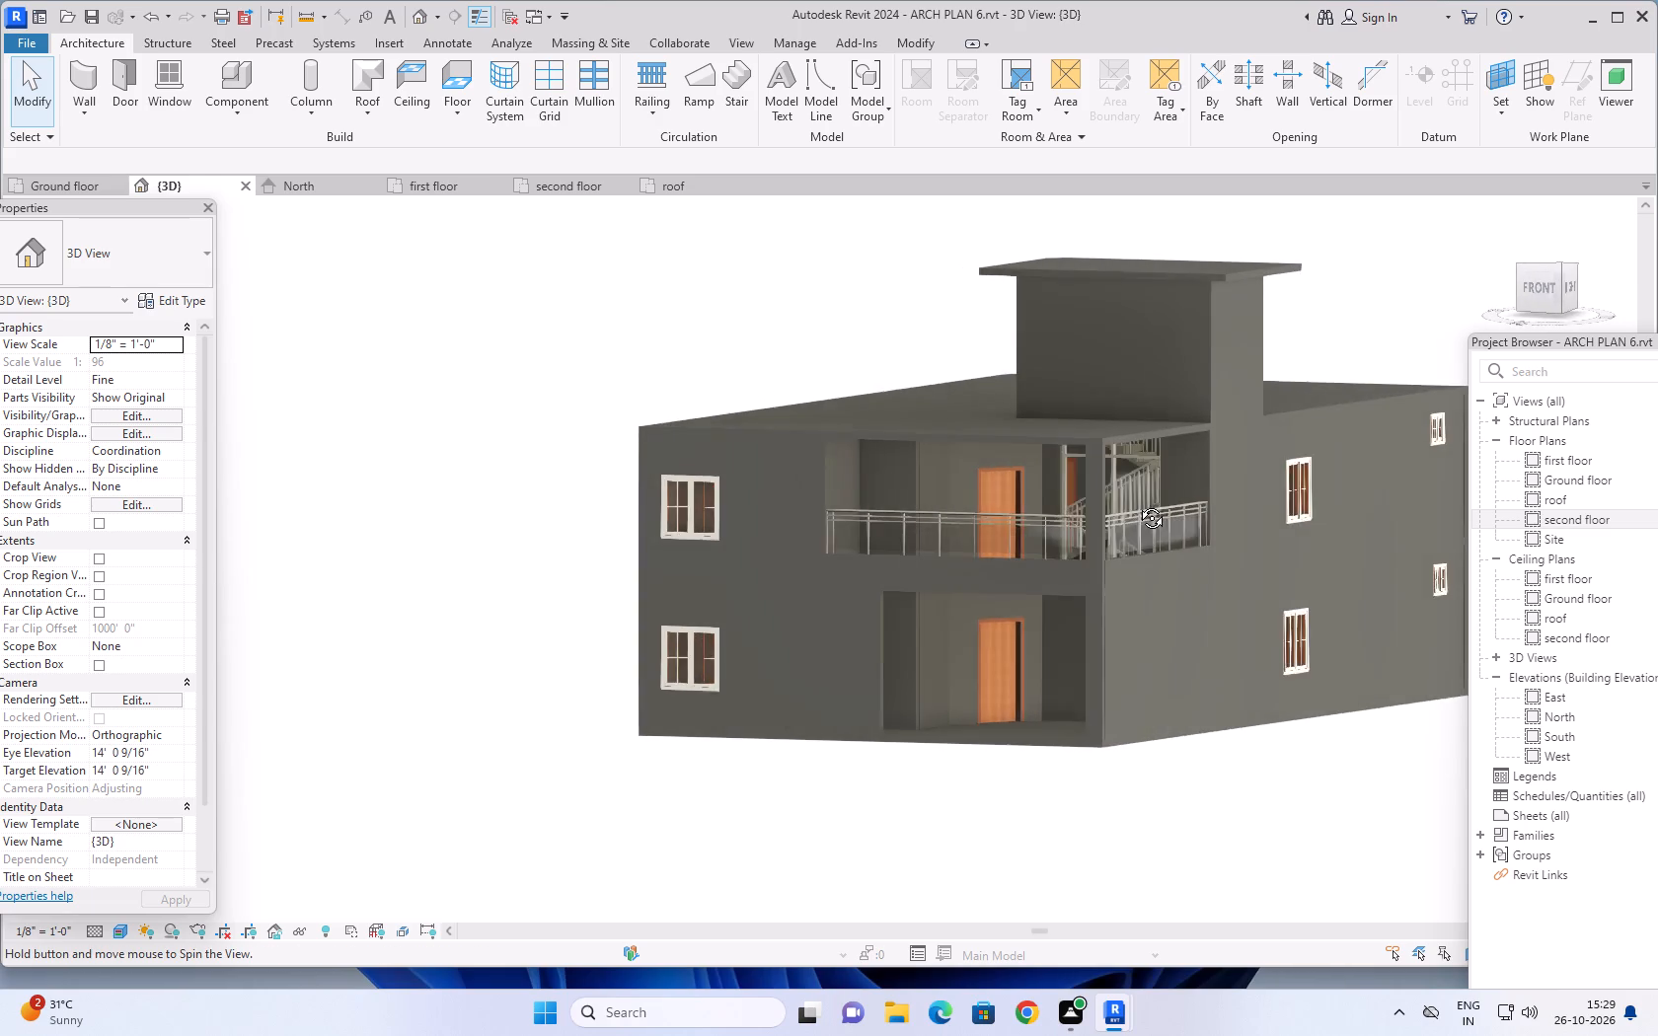
middle_click_drag(1137, 503, 1206, 533, "shift")
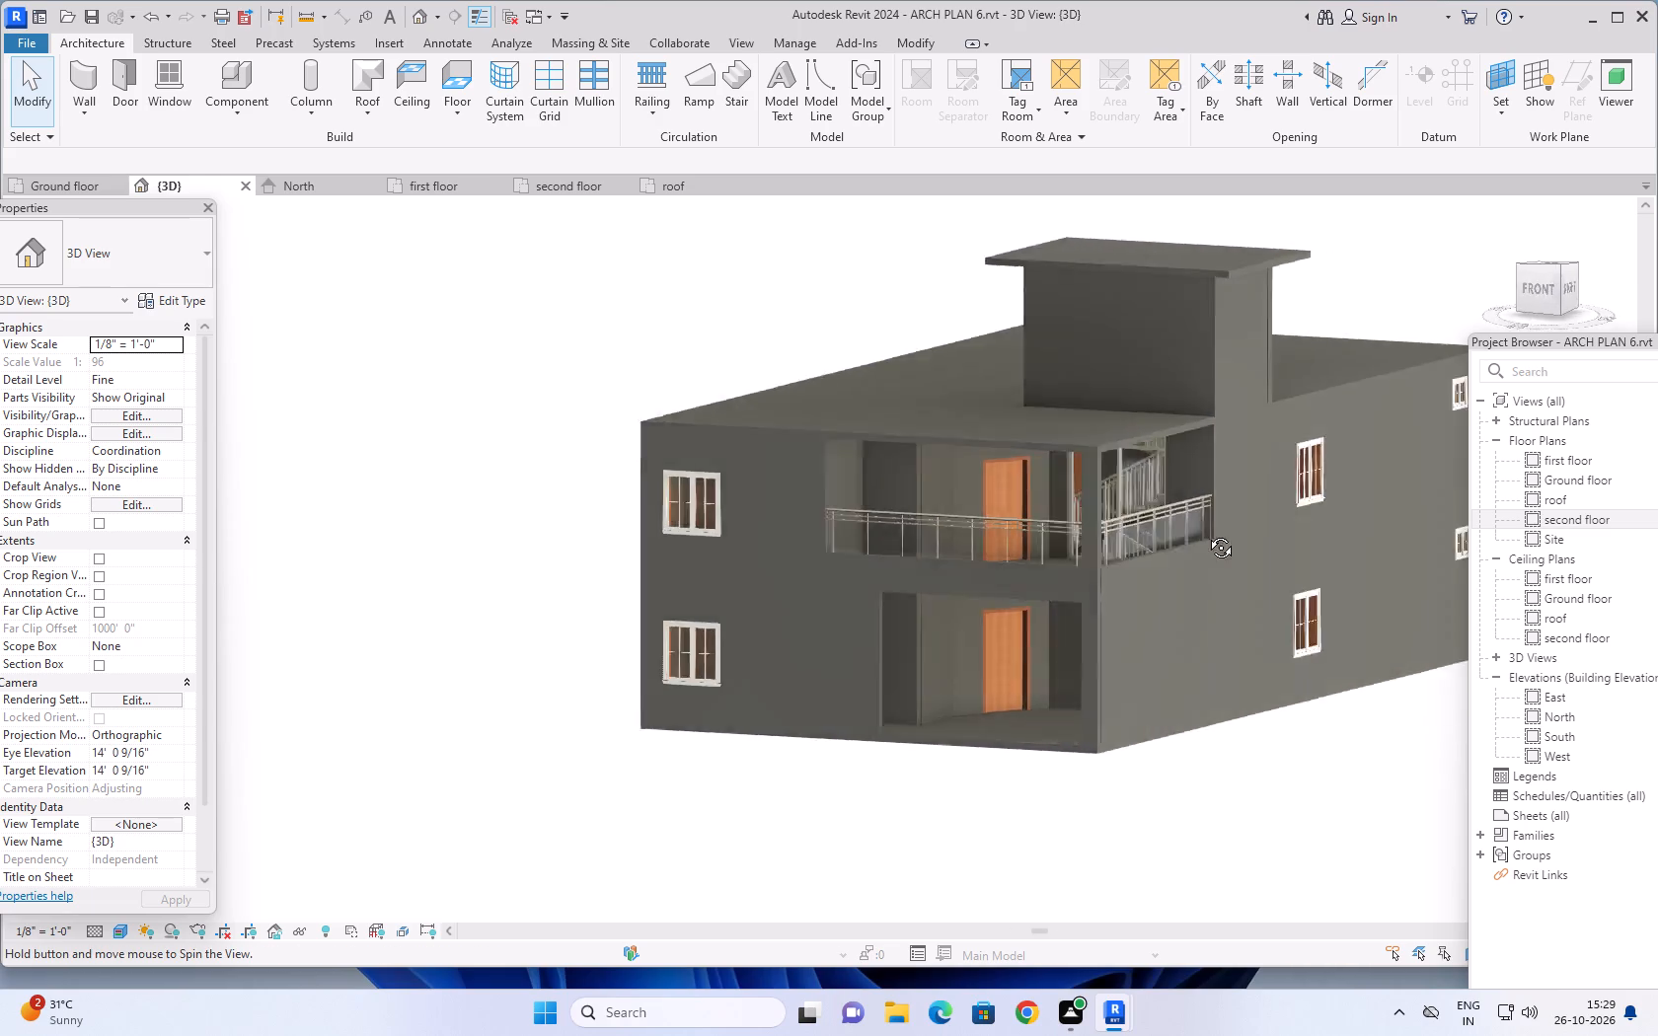
middle_click_drag(1206, 533, 1290, 476, "shift")
scroll(1094, 485, "up", 4)
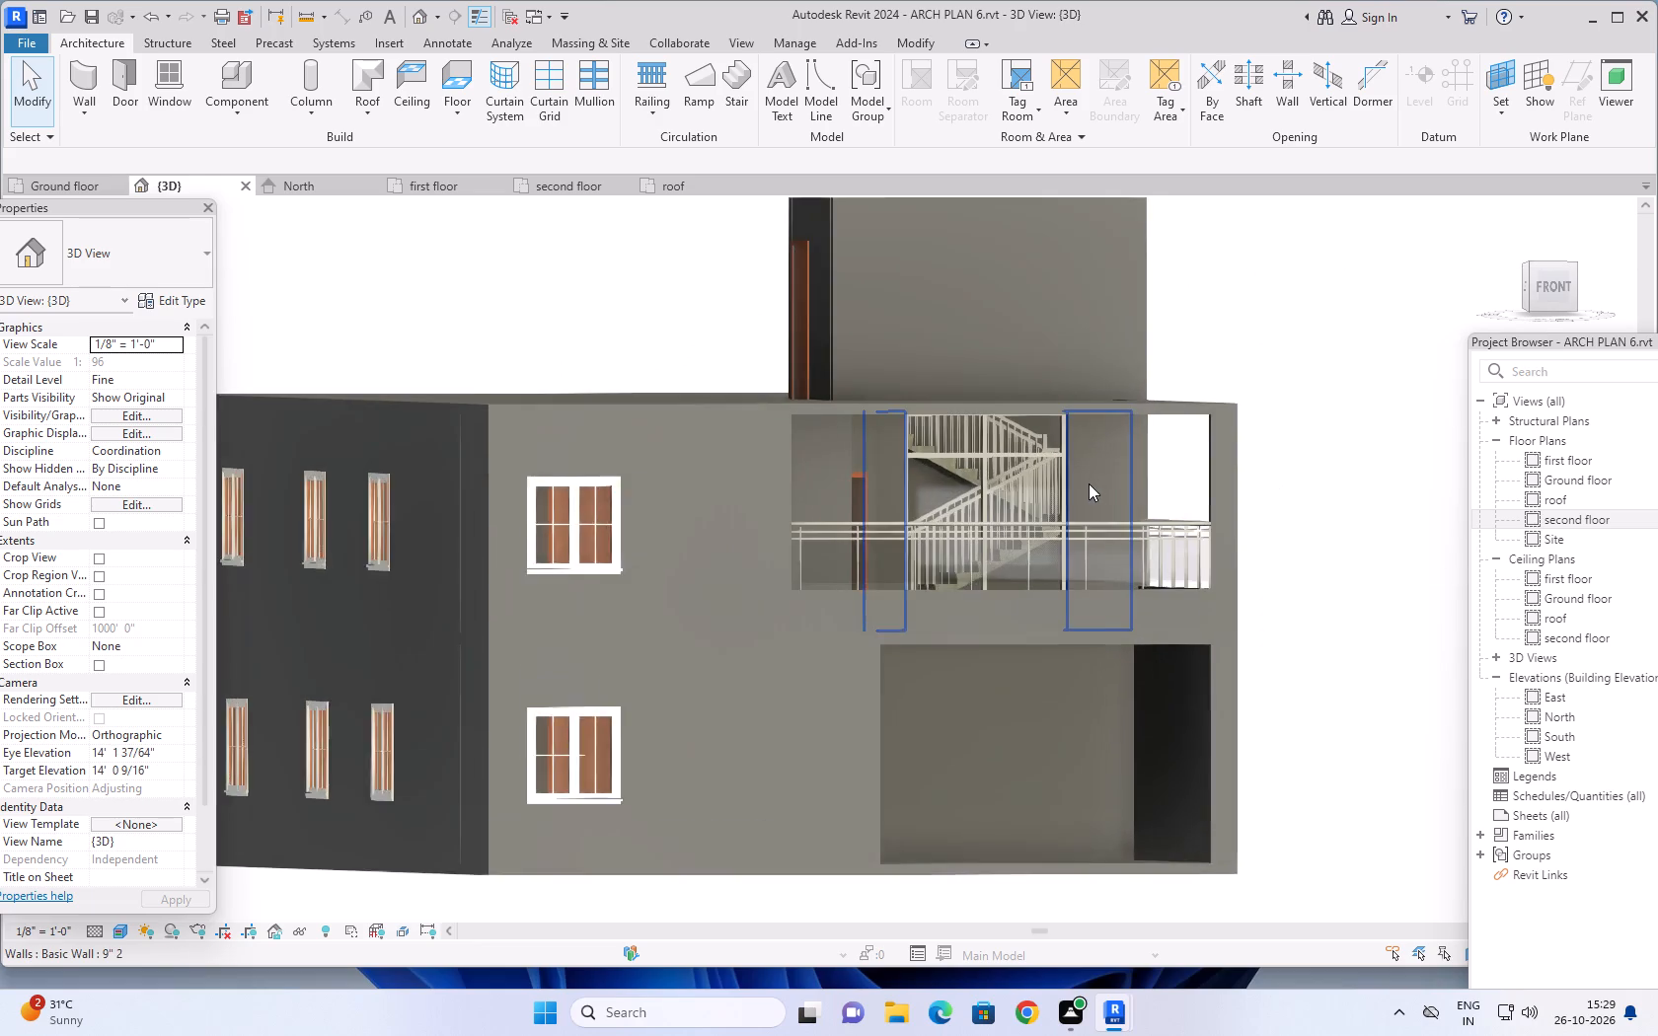
middle_click_drag(1089, 470, 1122, 420)
scroll(1105, 439, "up", 1)
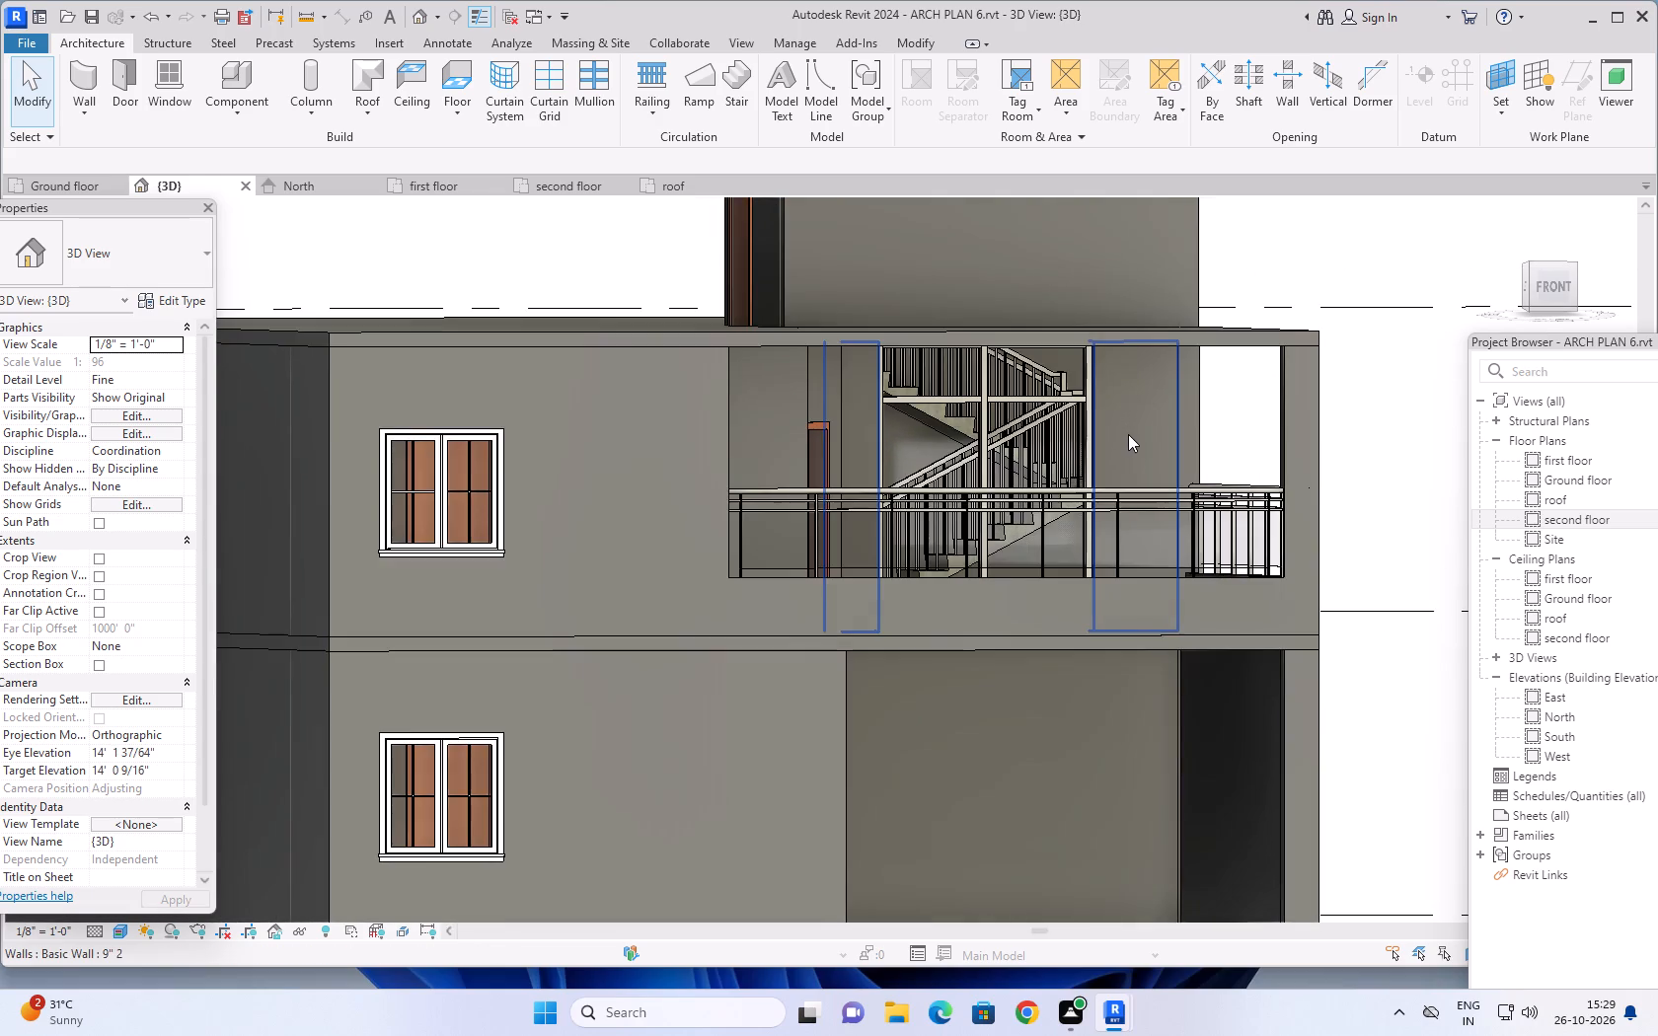
middle_click_drag(1128, 434, 1068, 629, "shift")
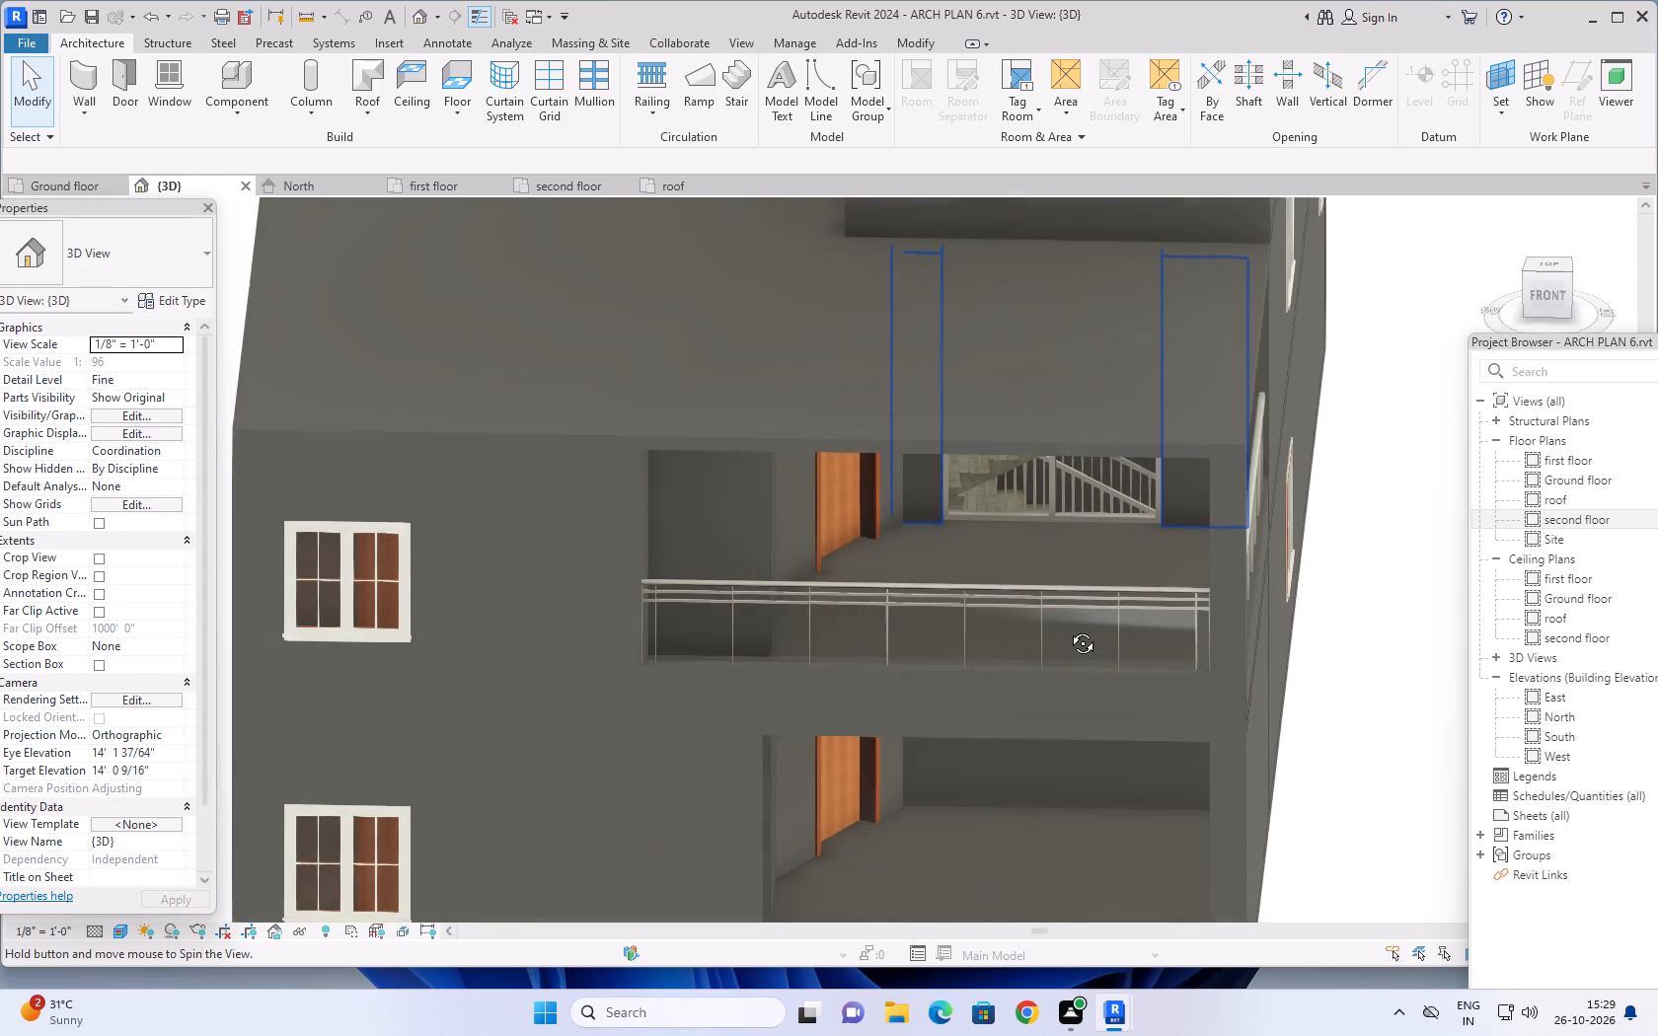
middle_click_drag(1068, 629, 1124, 499, "shift")
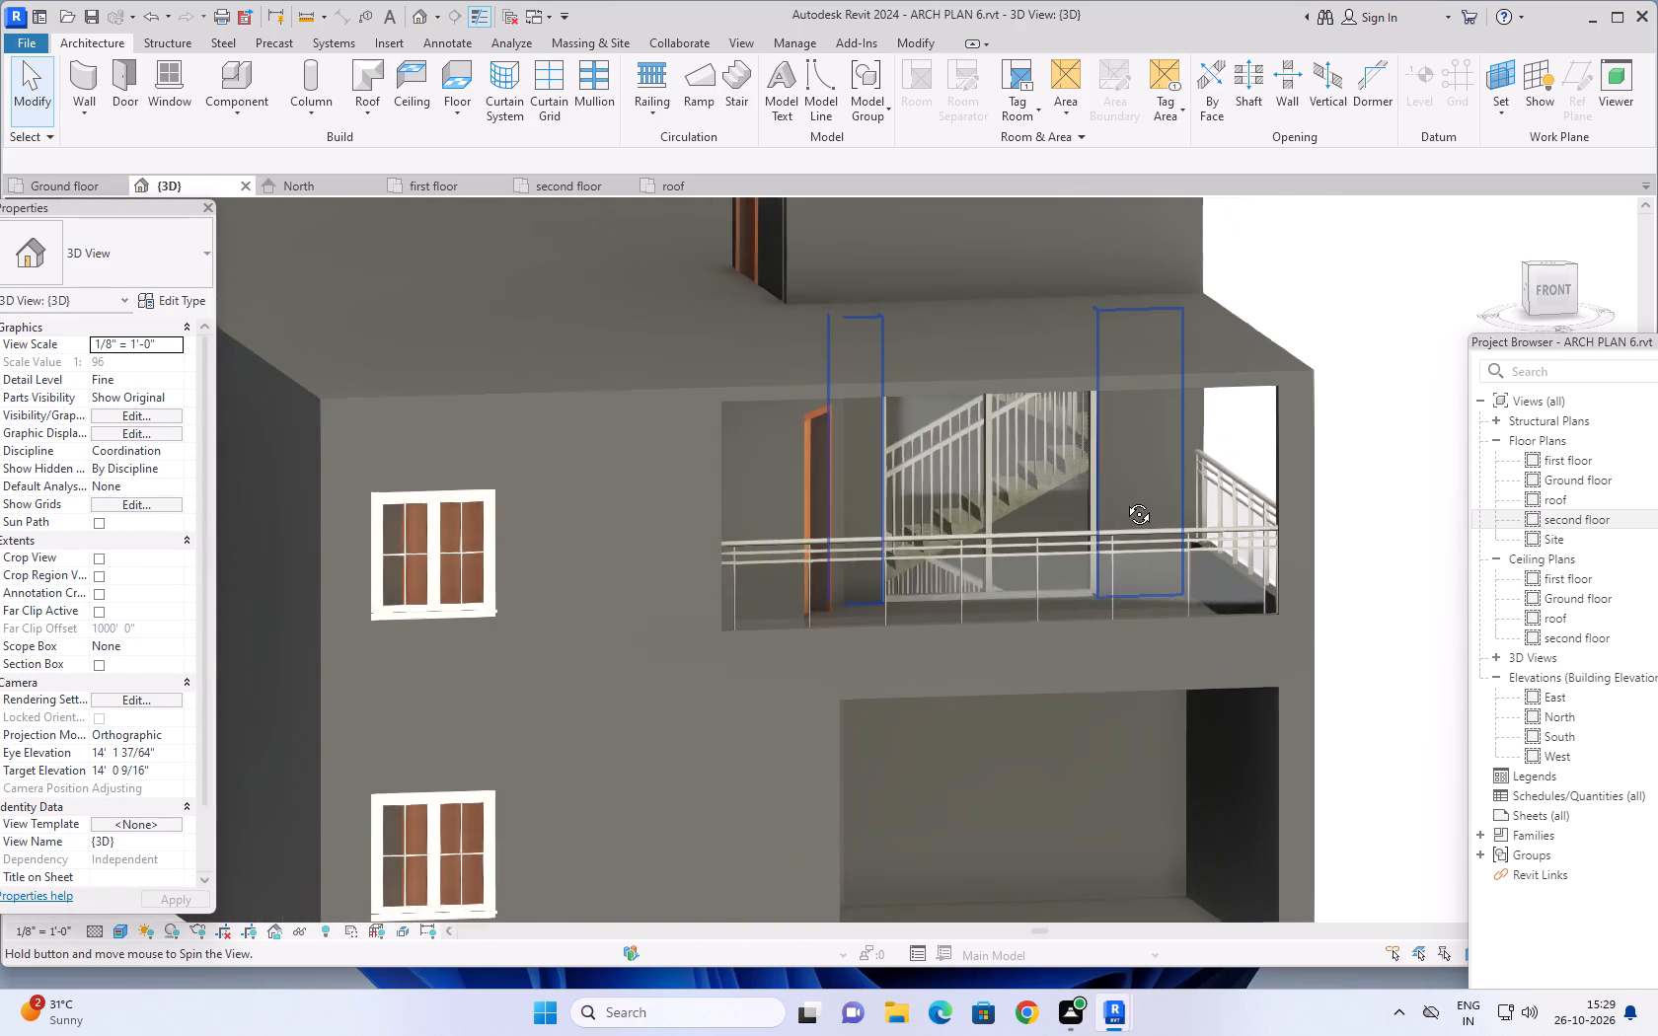
middle_click_drag(1124, 499, 1127, 497, "shift")
scroll(1349, 453, "down", 2)
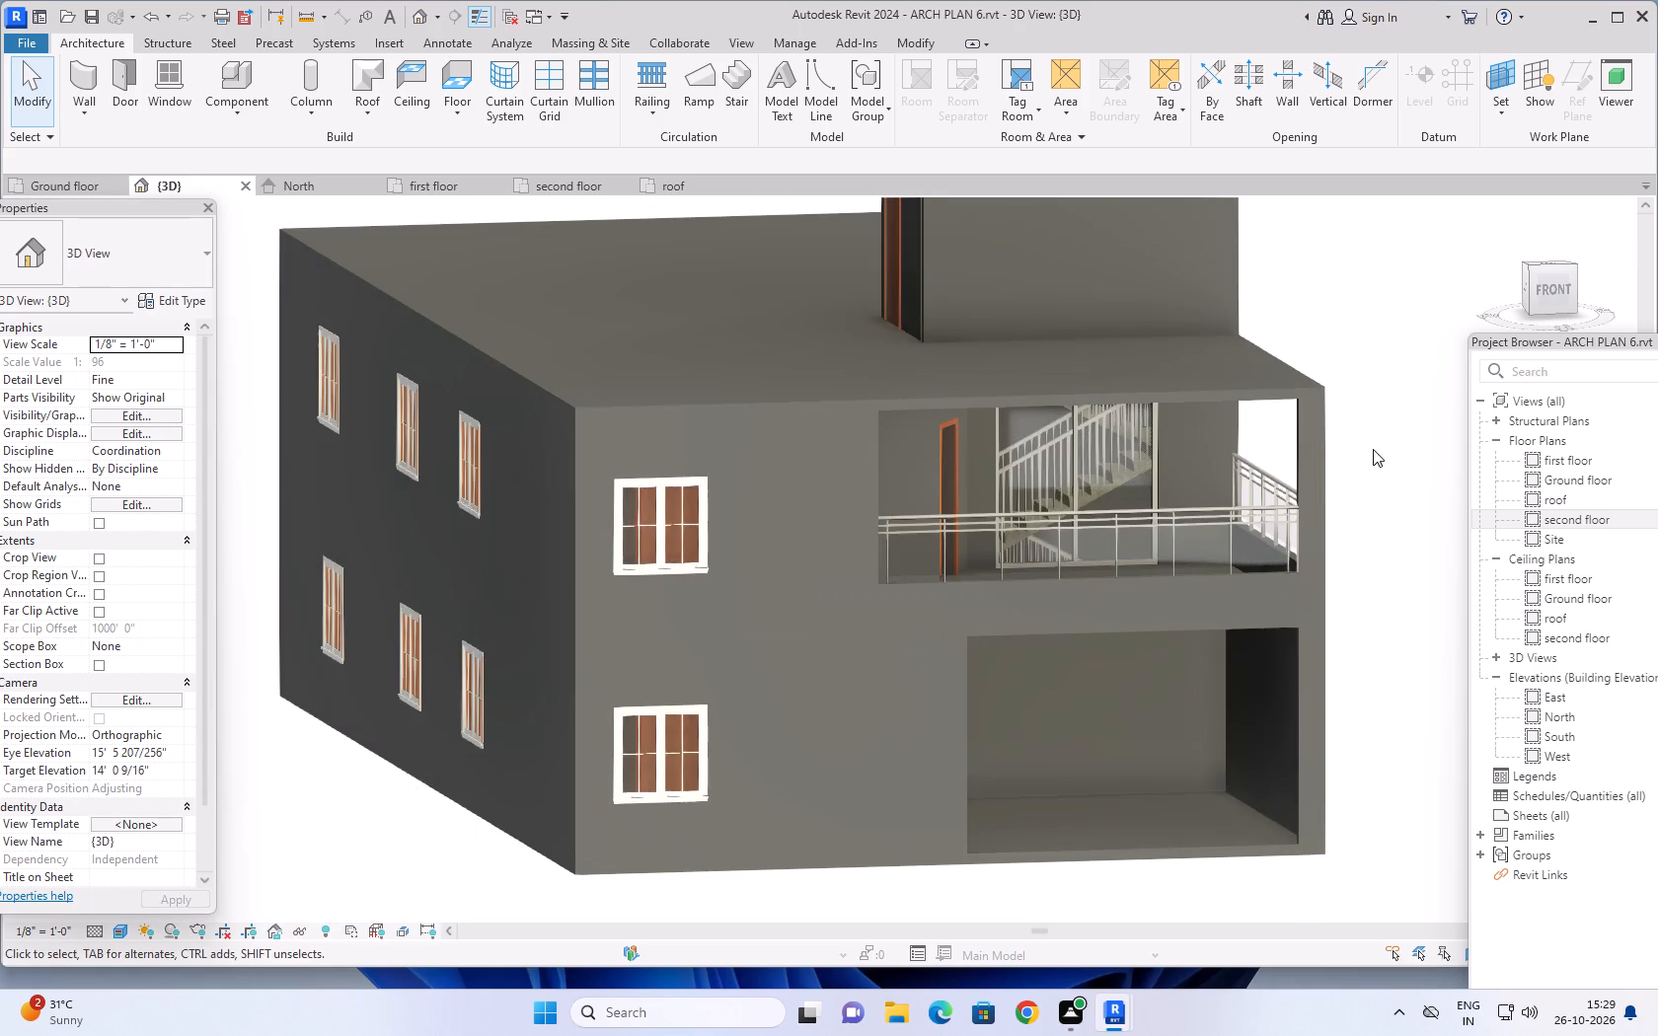
middle_click_drag(1373, 449, 1271, 502)
middle_click_drag(1343, 485, 1272, 466, "shift")
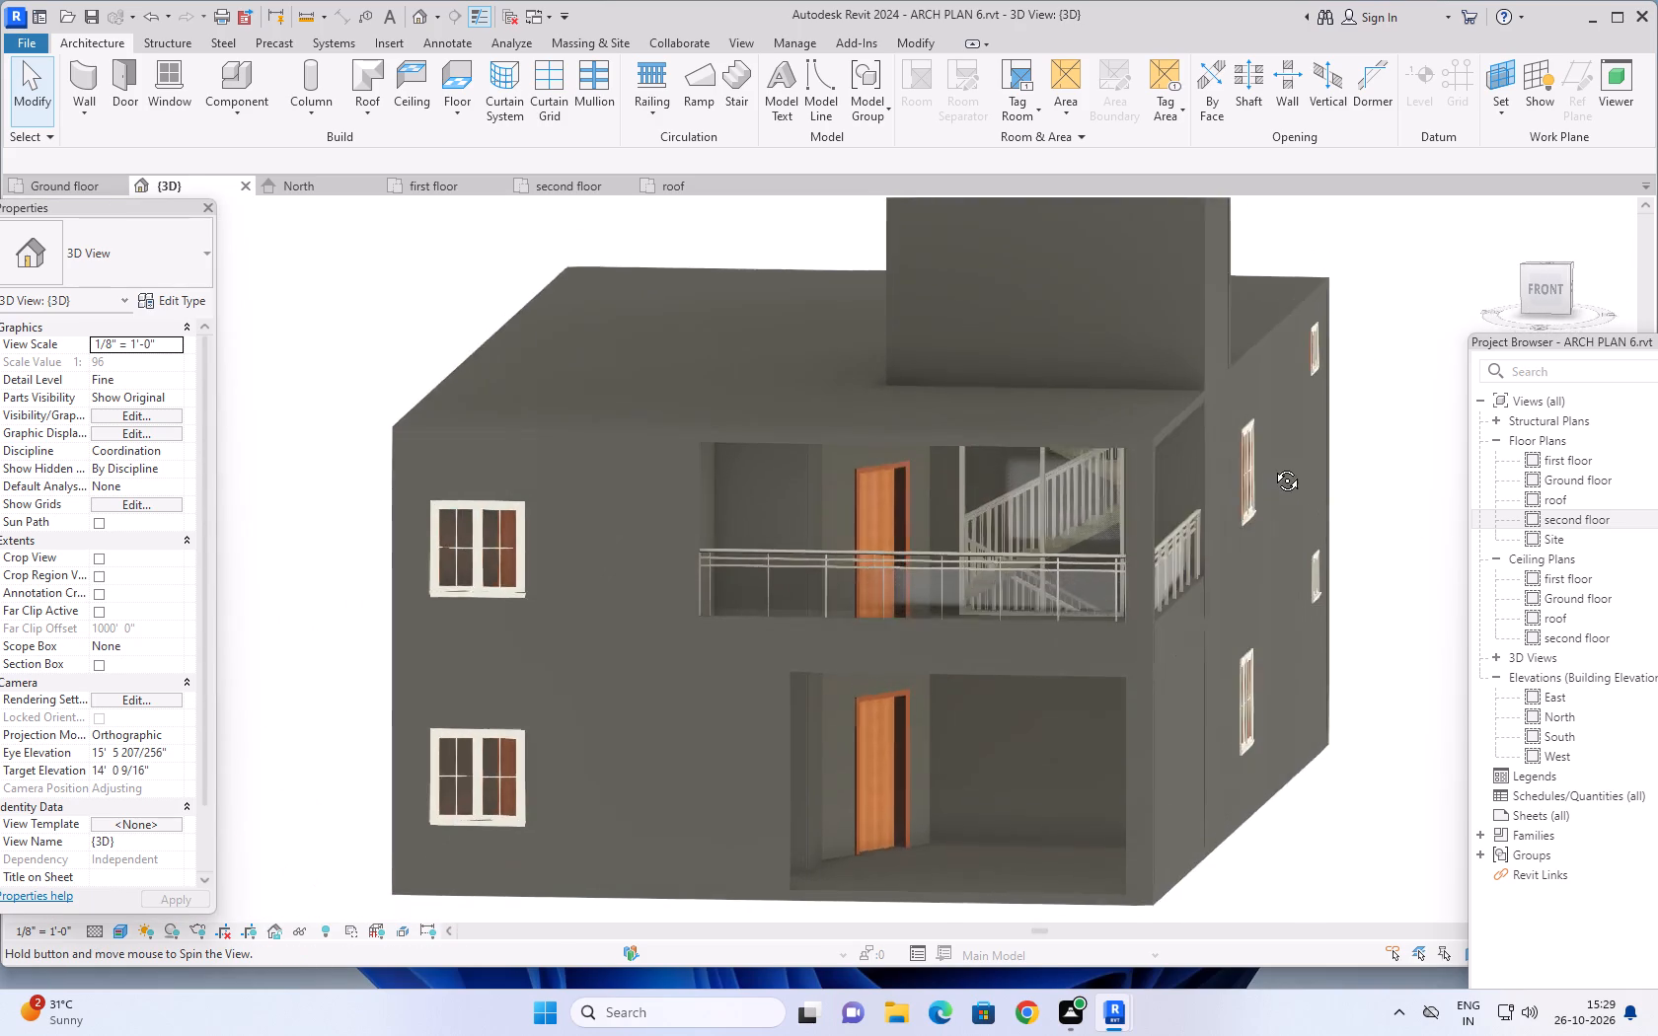
middle_click_drag(1272, 466, 1293, 440, "shift")
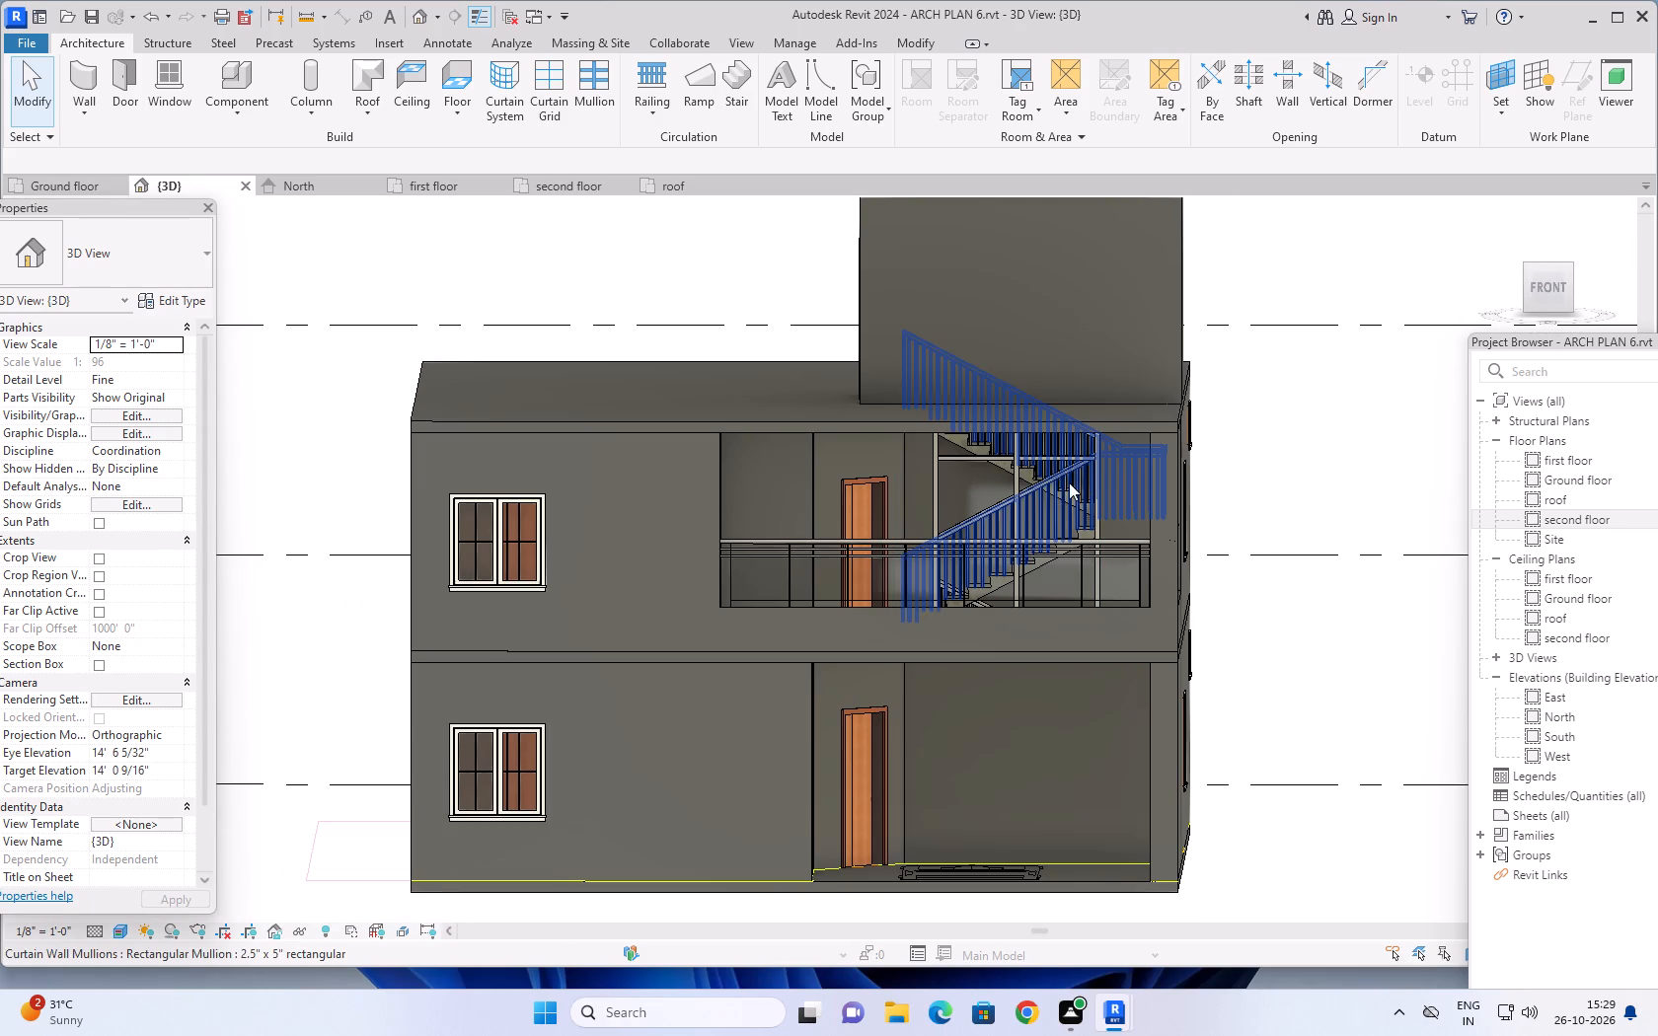
middle_click_drag(1298, 463, 1243, 502)
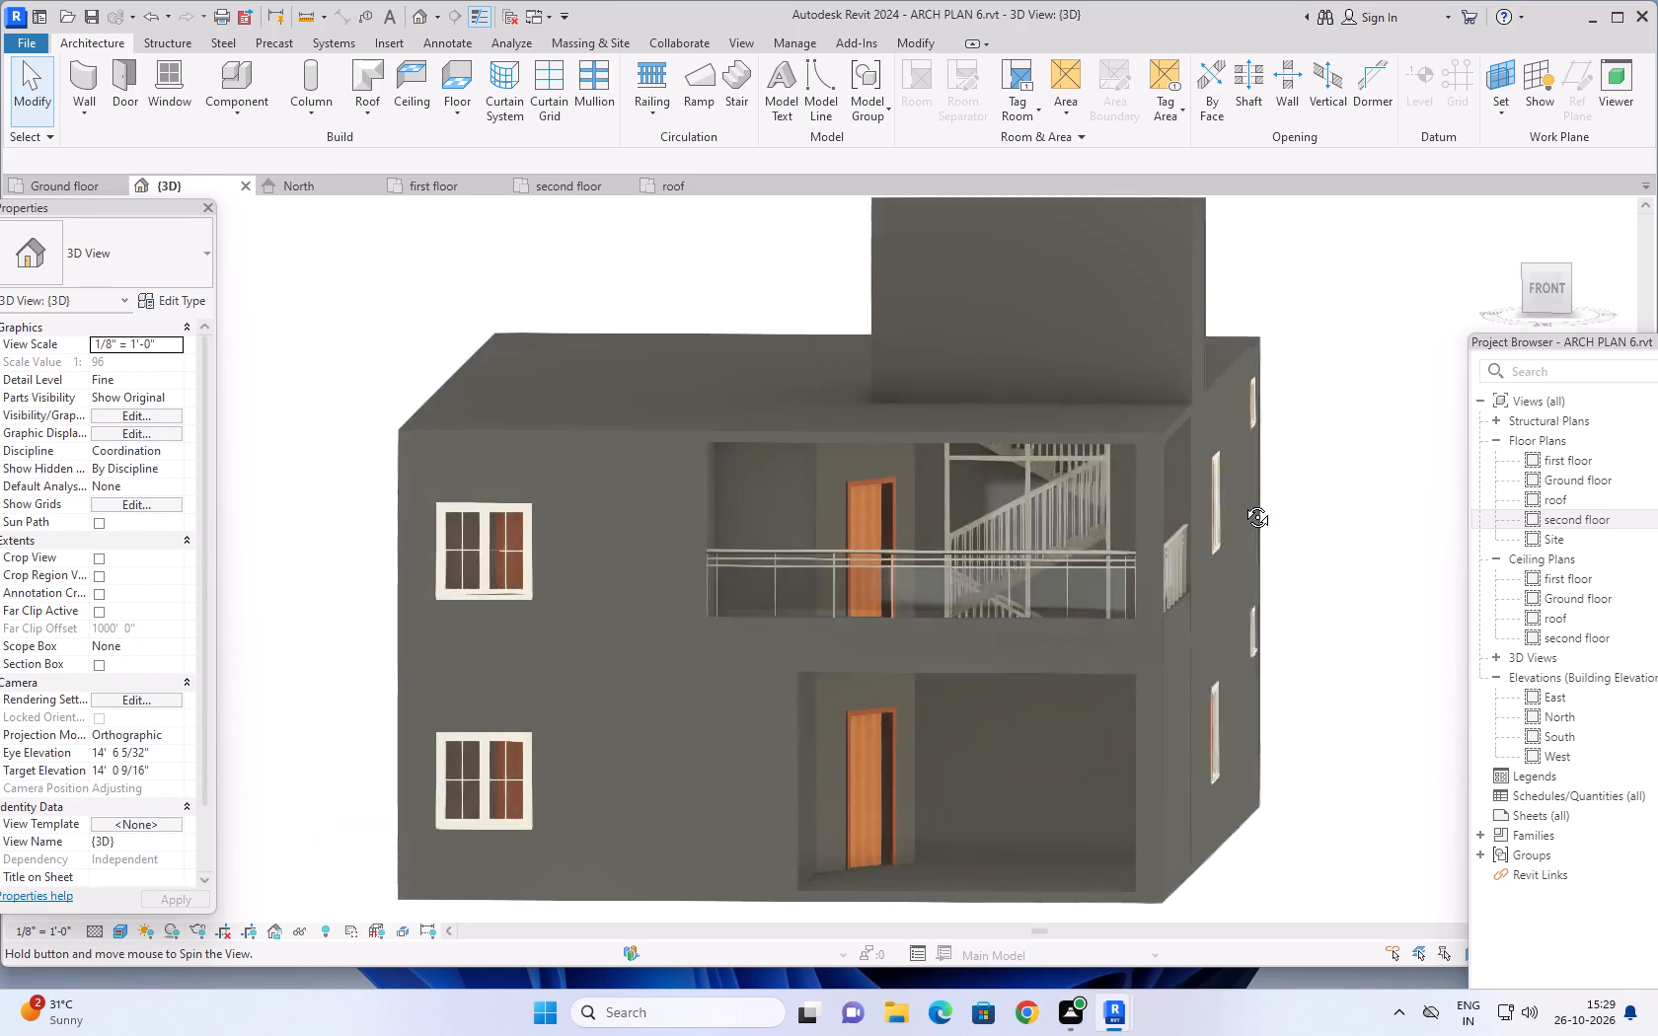
middle_click_drag(1243, 502, 1229, 523)
scroll(1028, 530, "up", 2)
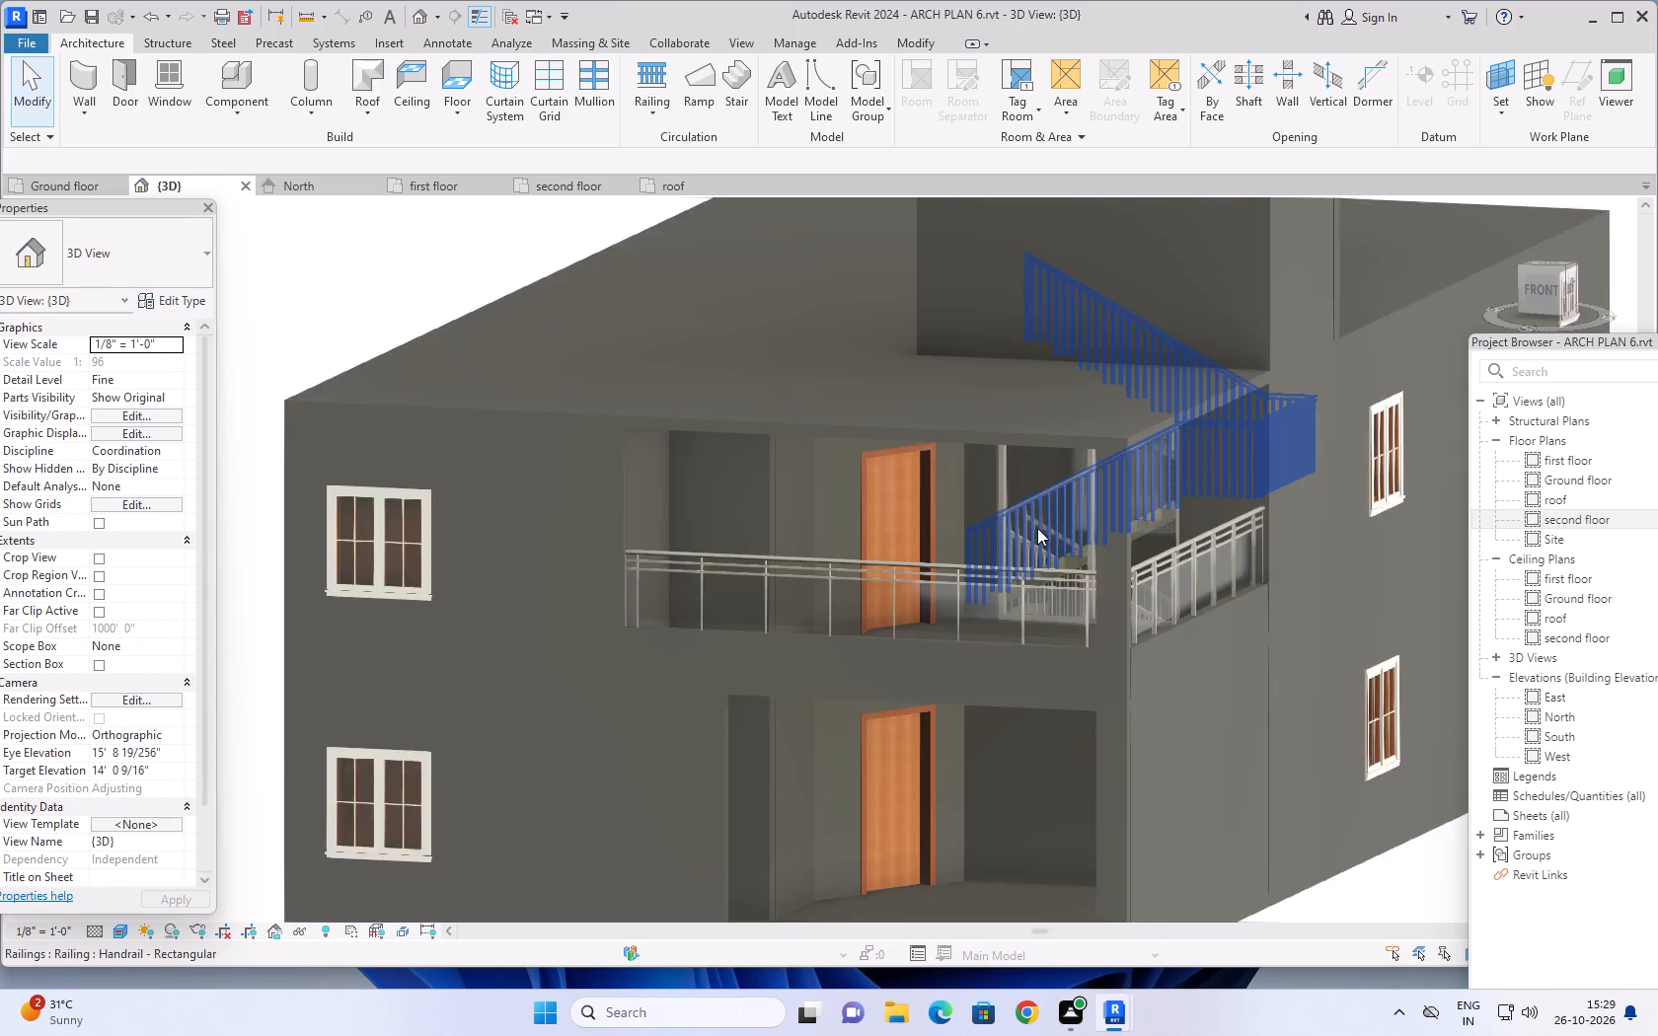
scroll(1037, 528, "up", 1)
scroll(1206, 614, "down", 2)
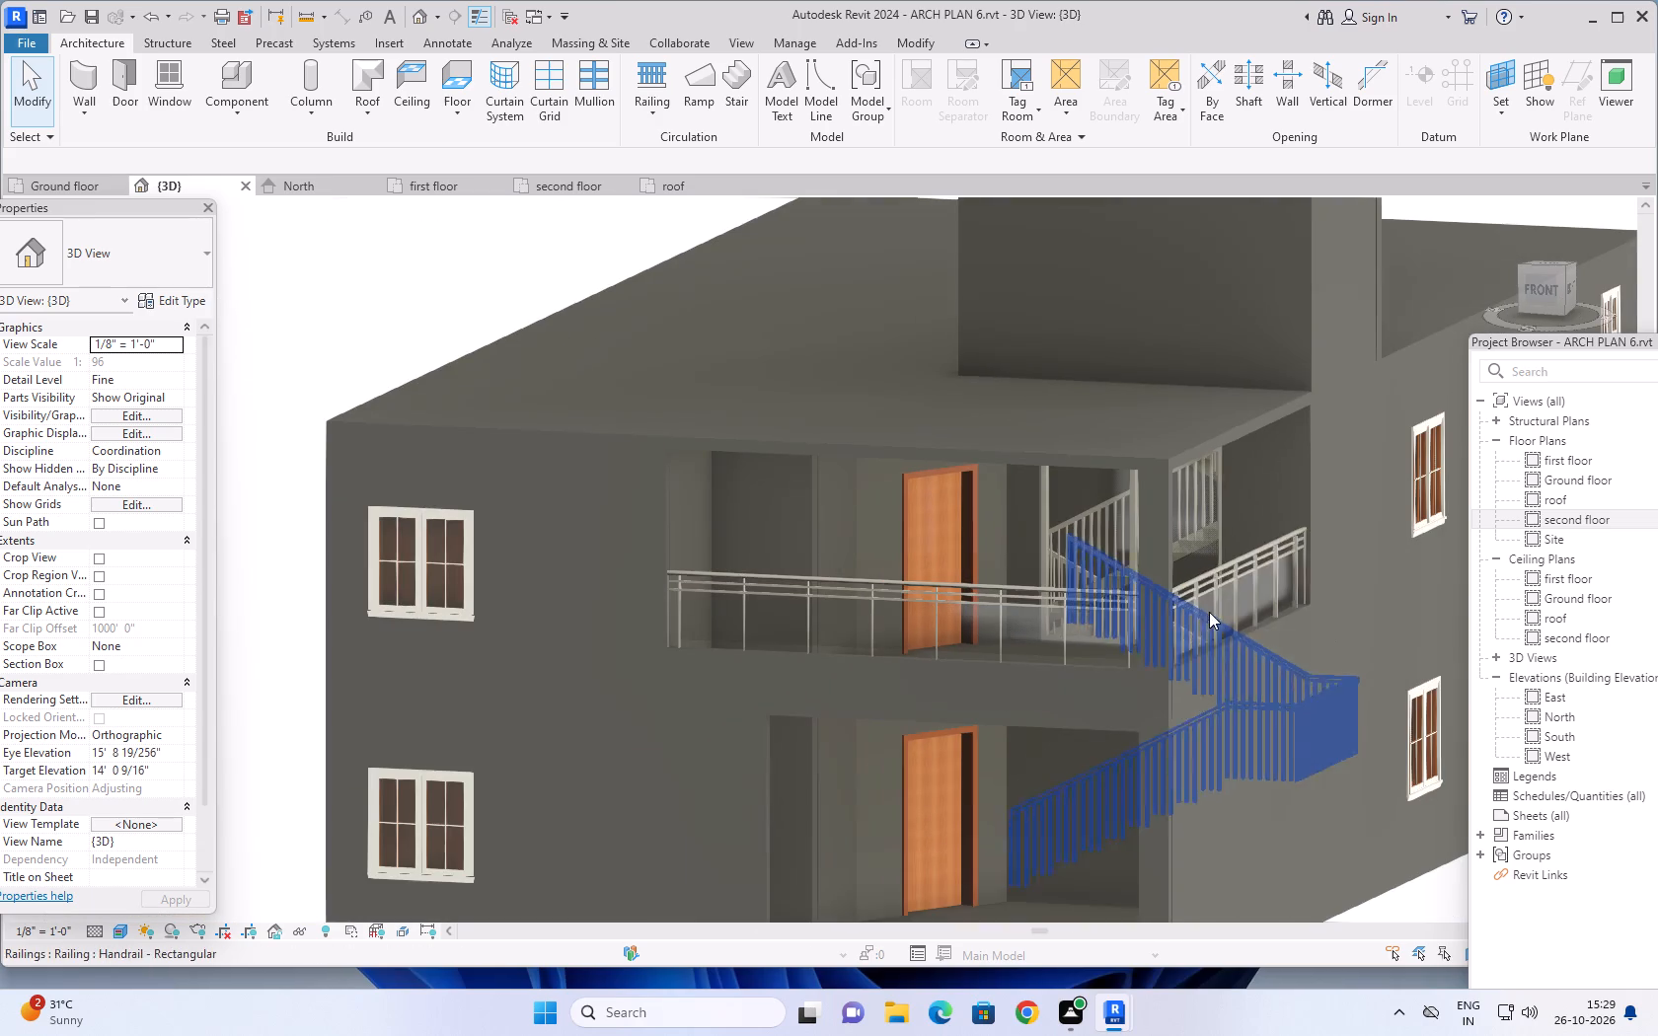
scroll(1217, 611, "down", 1)
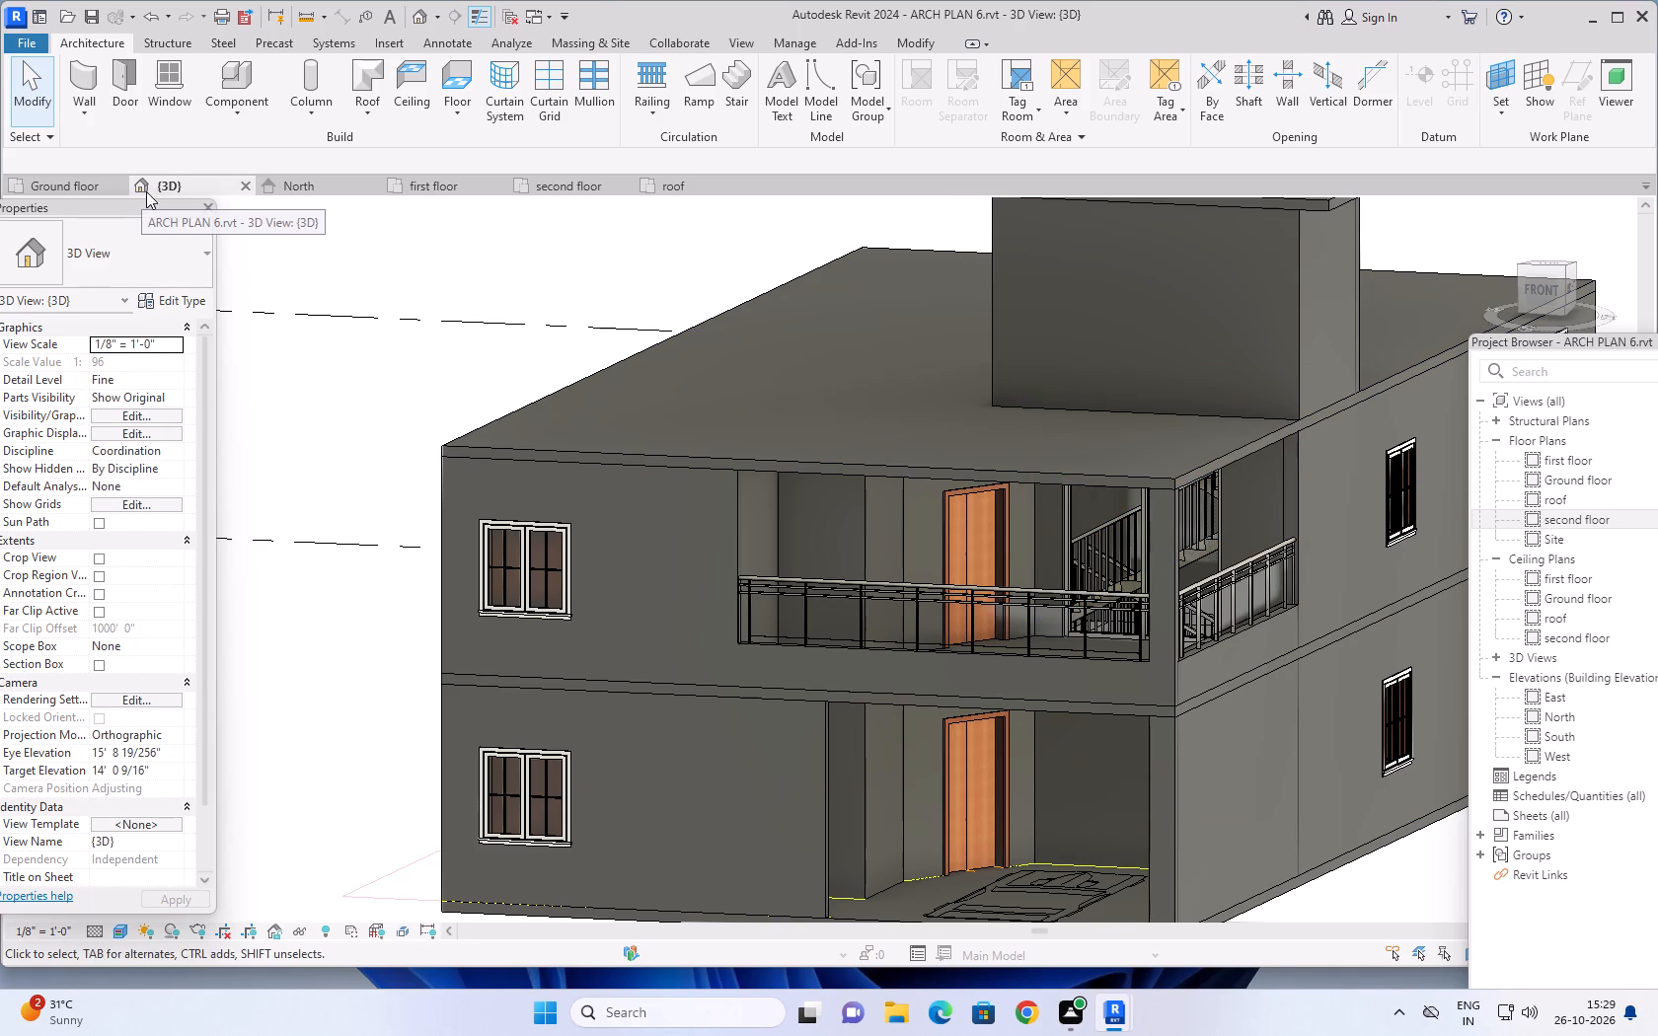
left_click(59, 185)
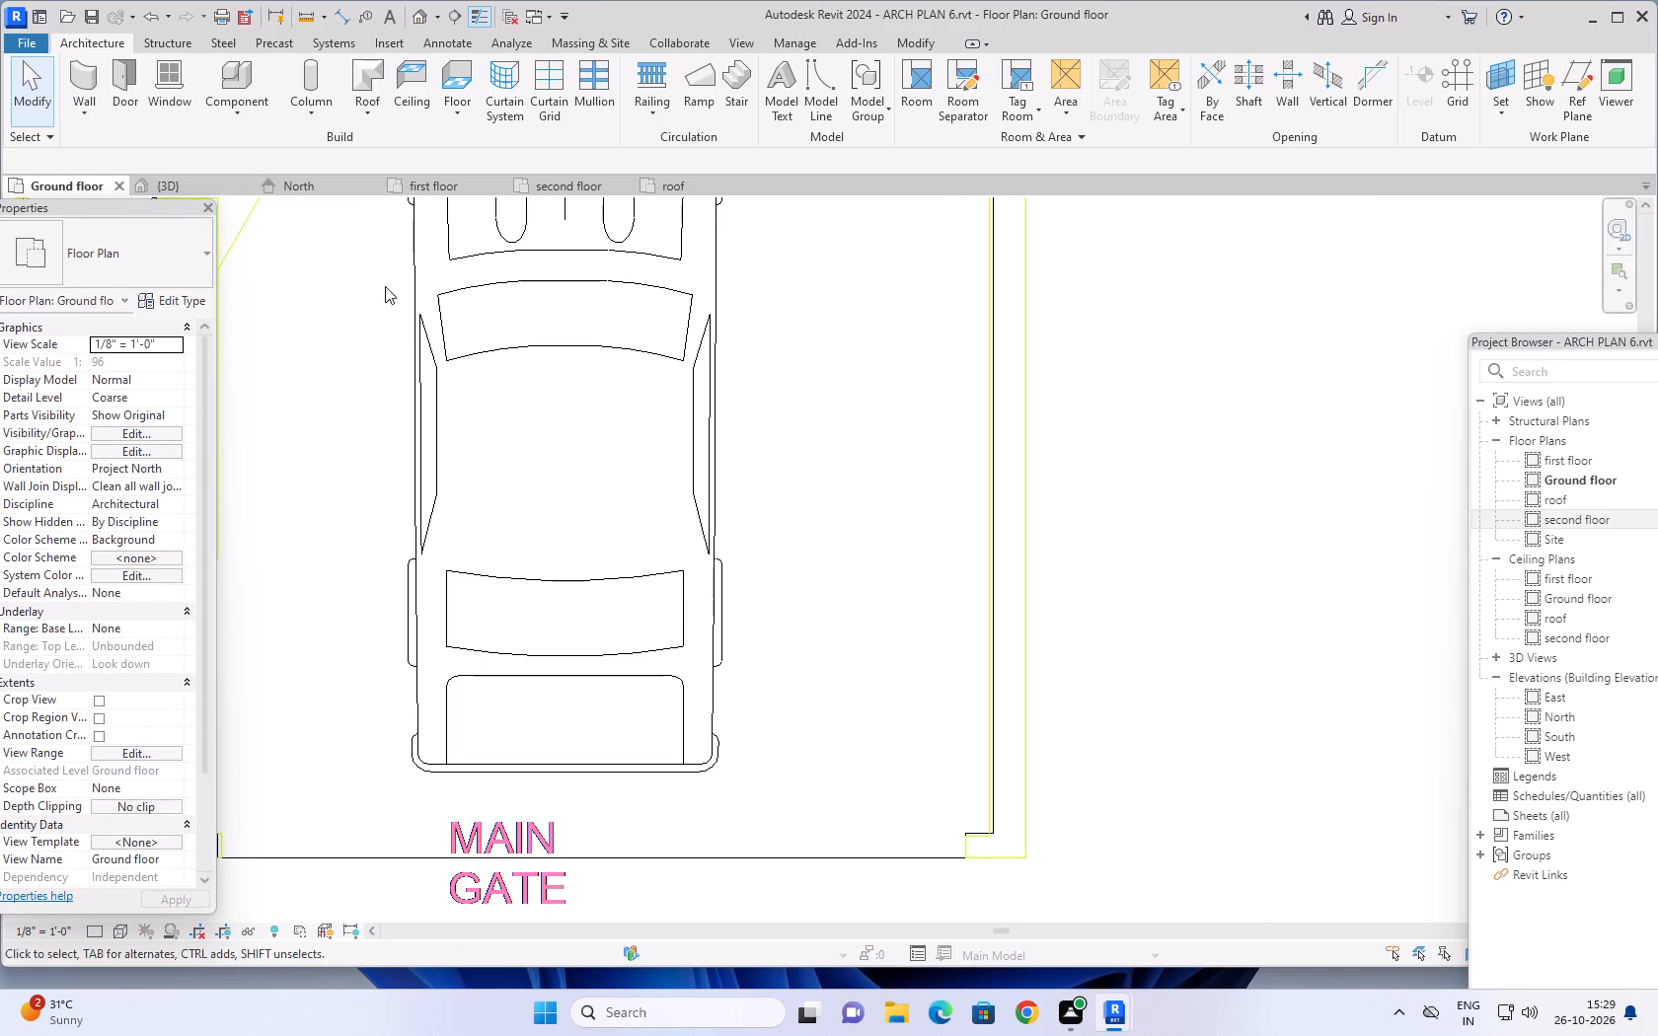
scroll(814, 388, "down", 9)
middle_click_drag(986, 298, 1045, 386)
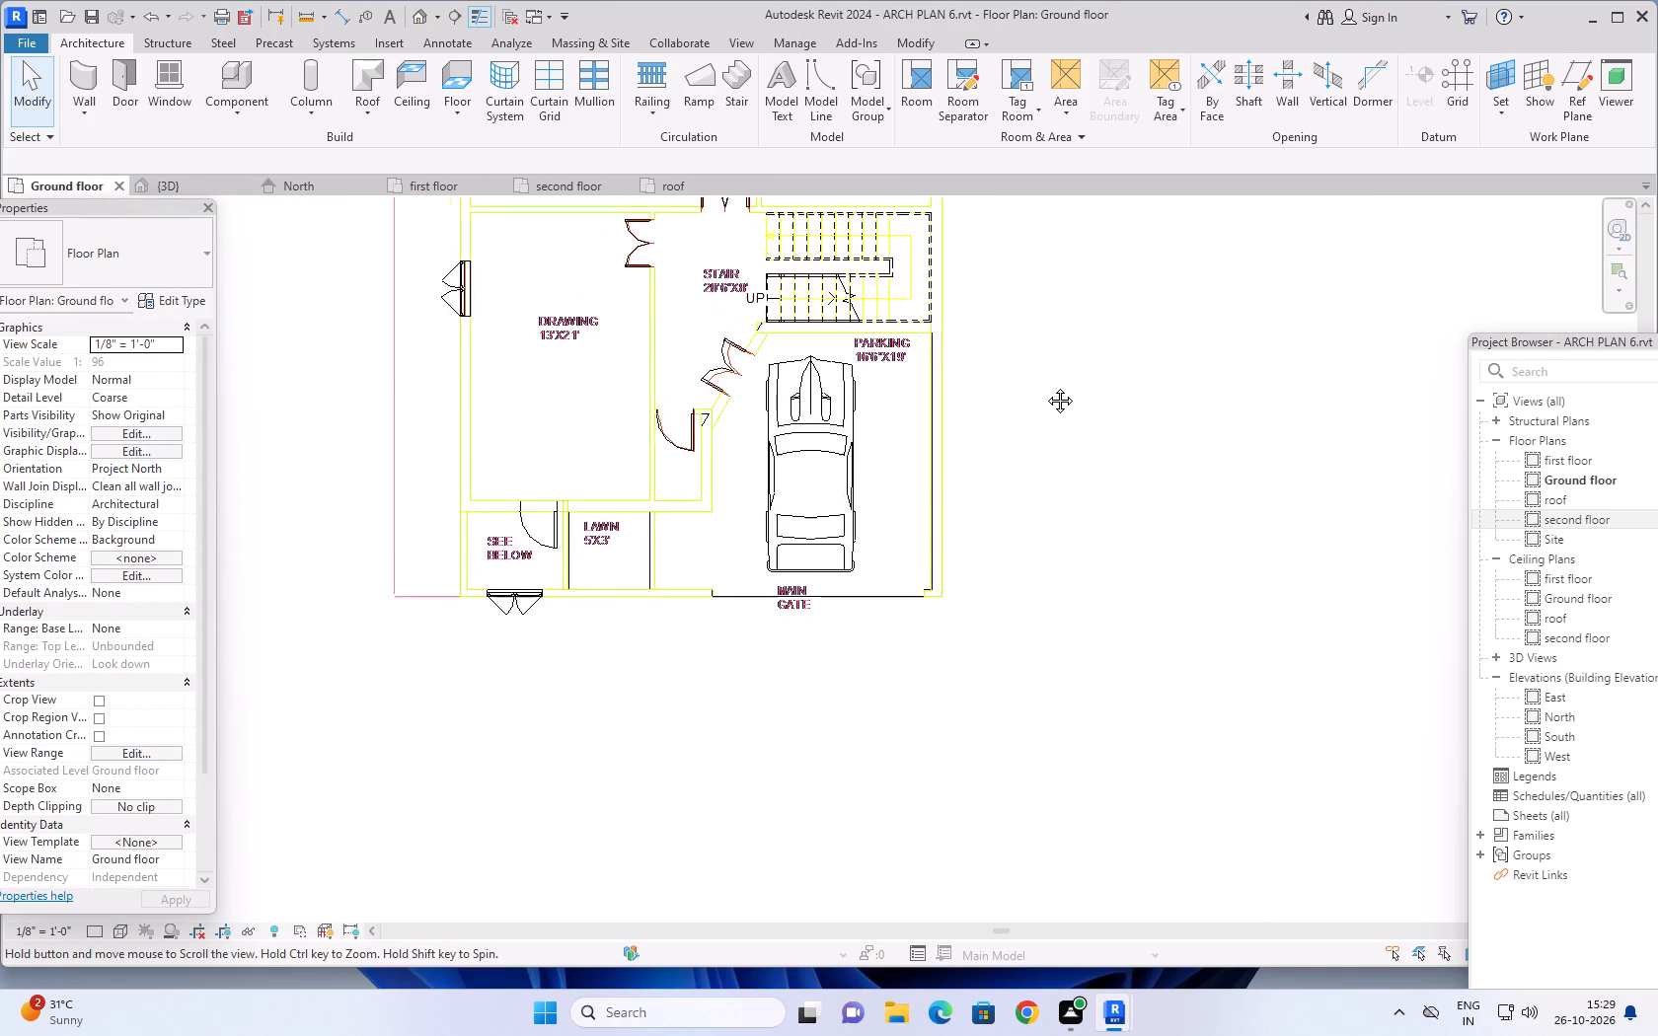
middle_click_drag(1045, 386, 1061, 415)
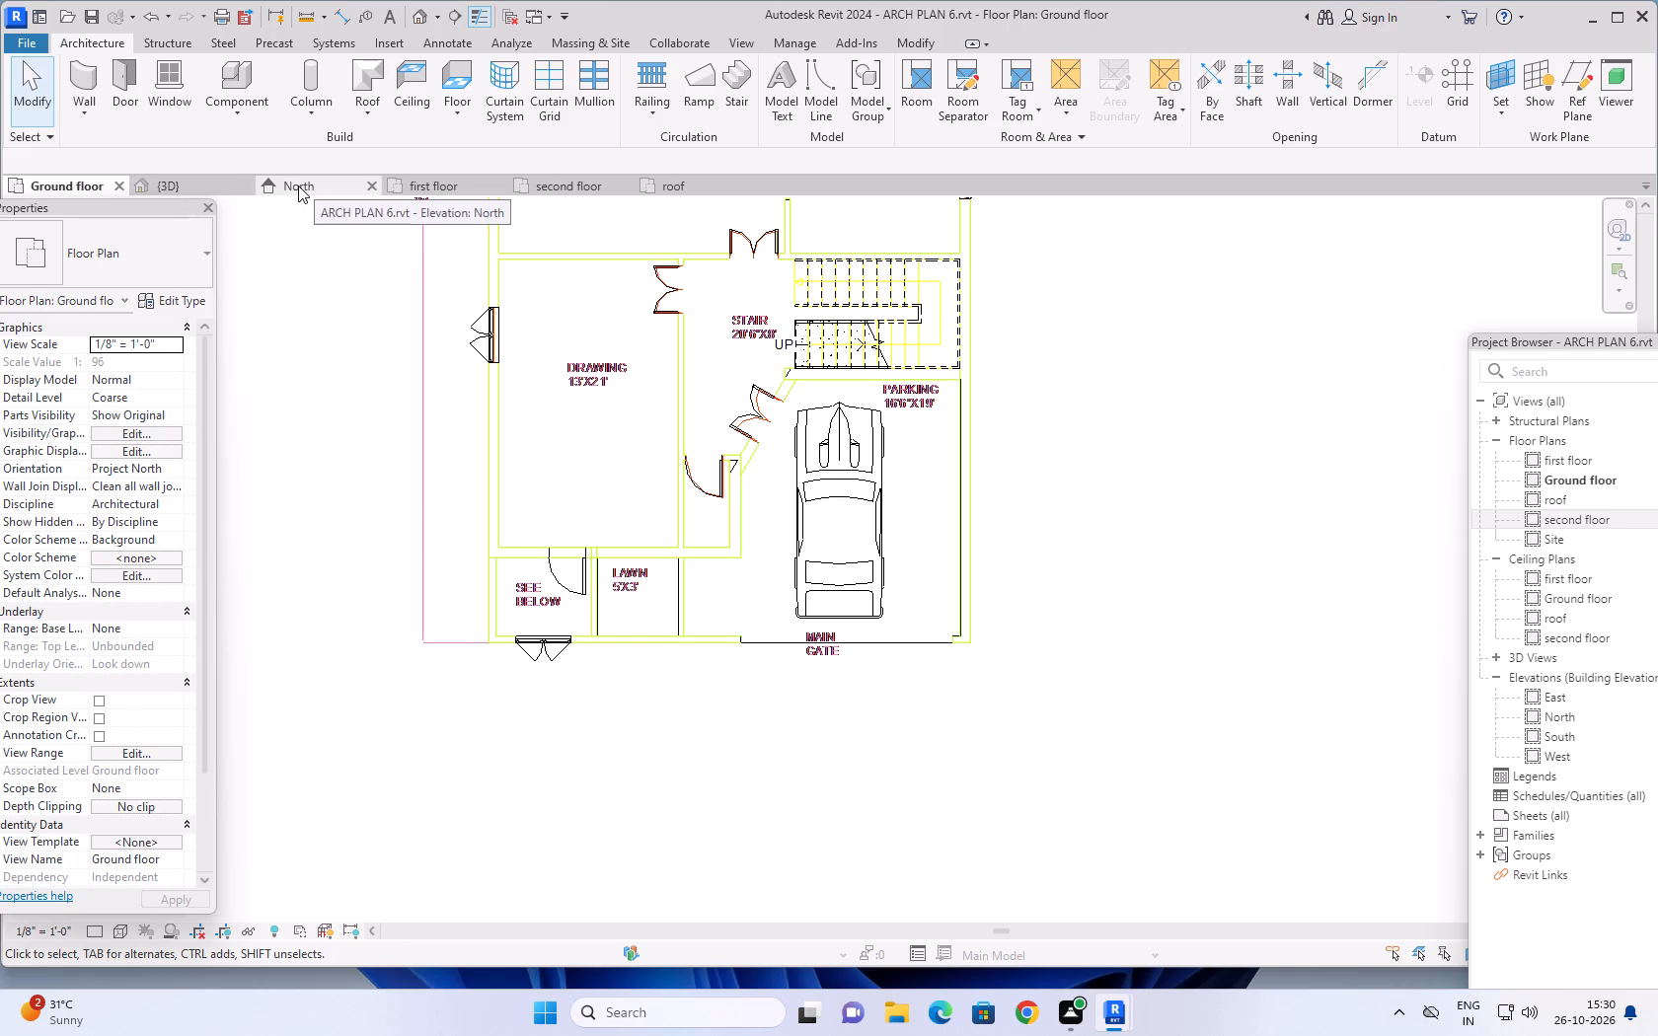
In the first-floor plan, set the Storefront curtain wall's base offset to 2'.
left_click(431, 185)
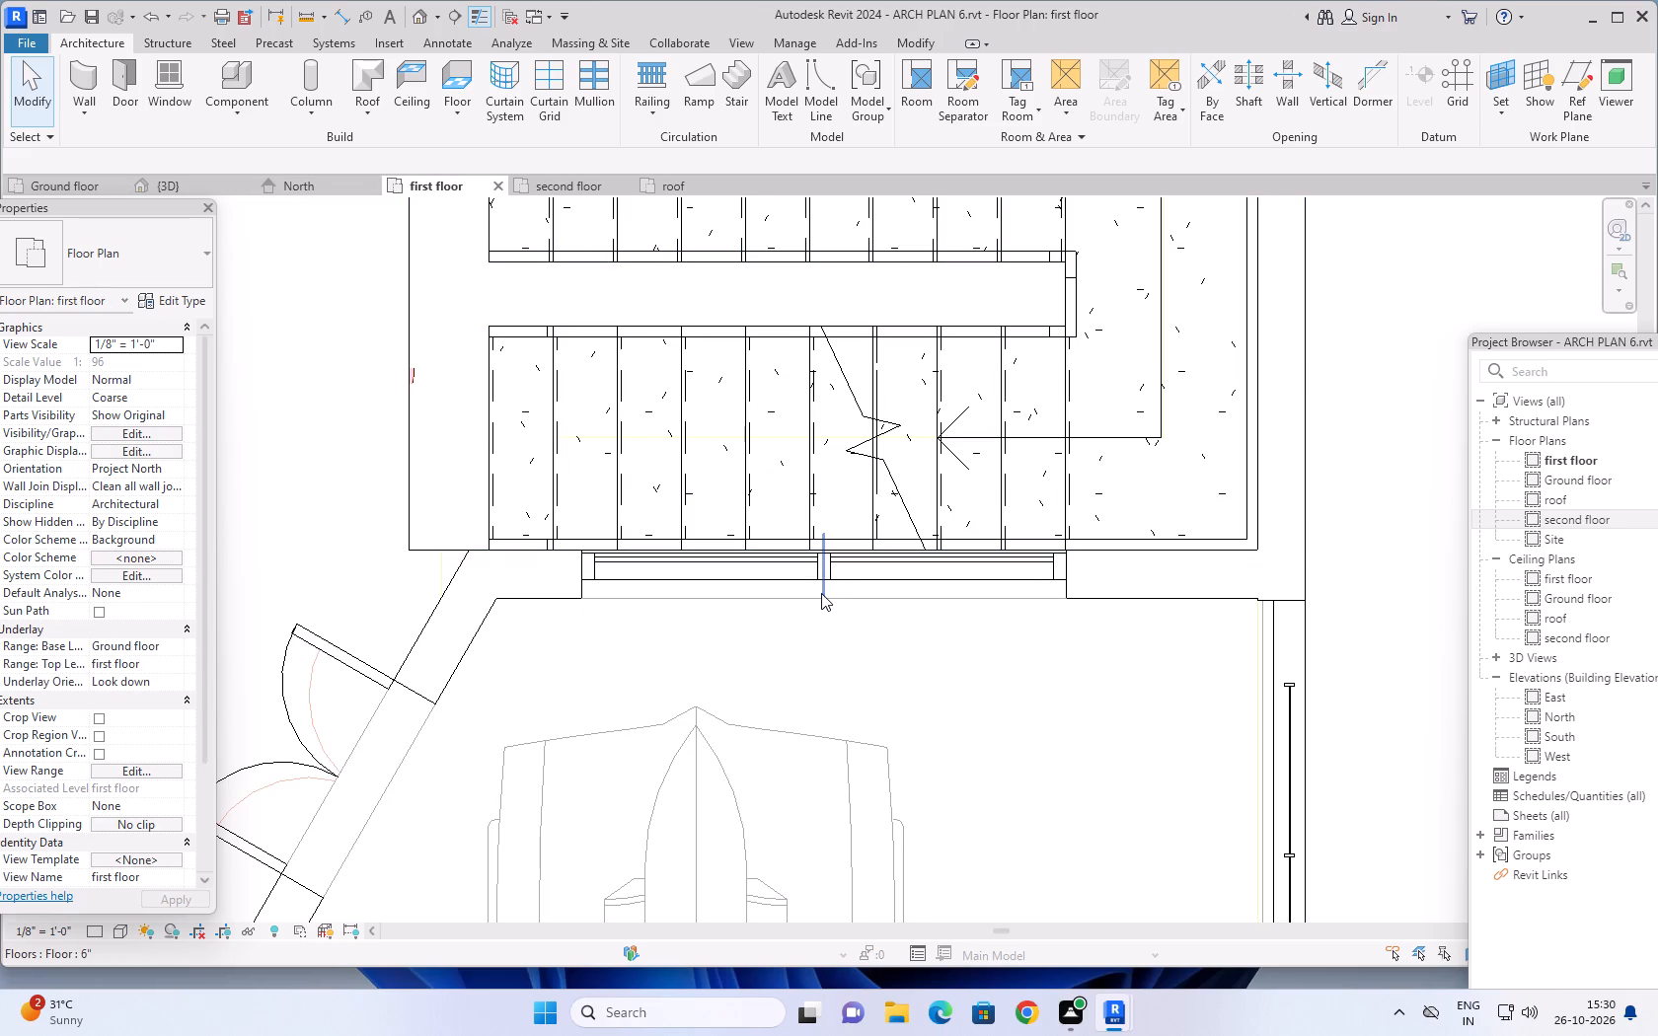
key("Escape")
key("Escape")
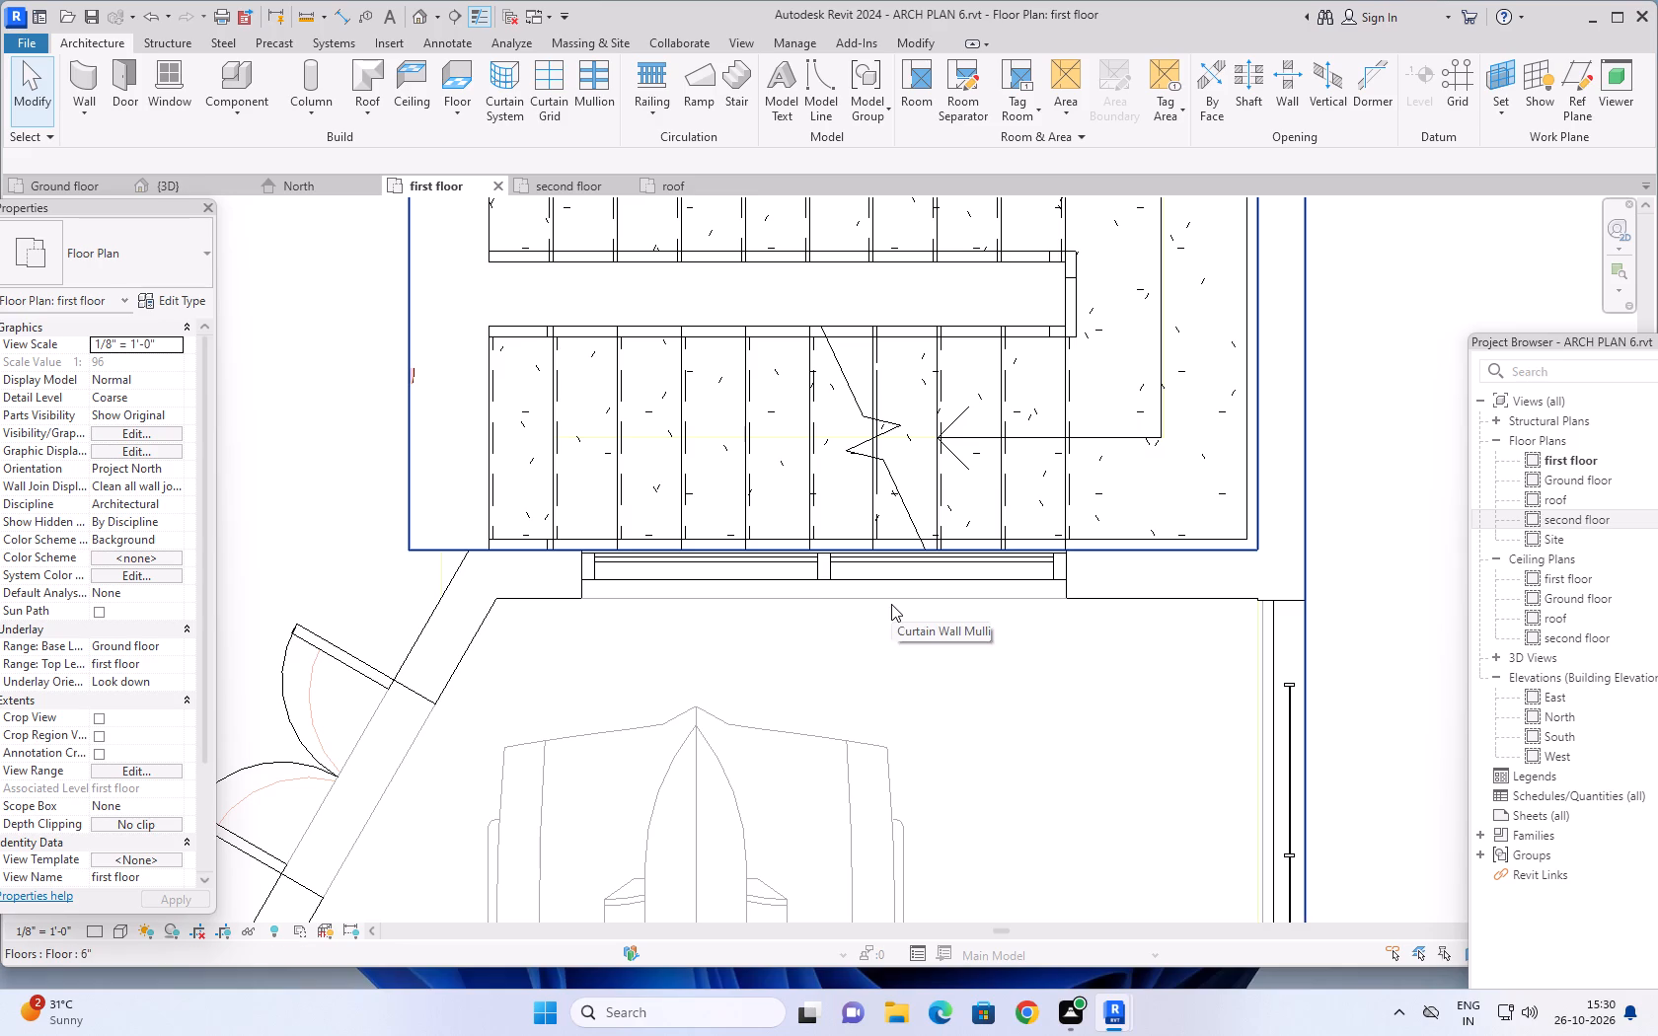
left_click(1065, 590)
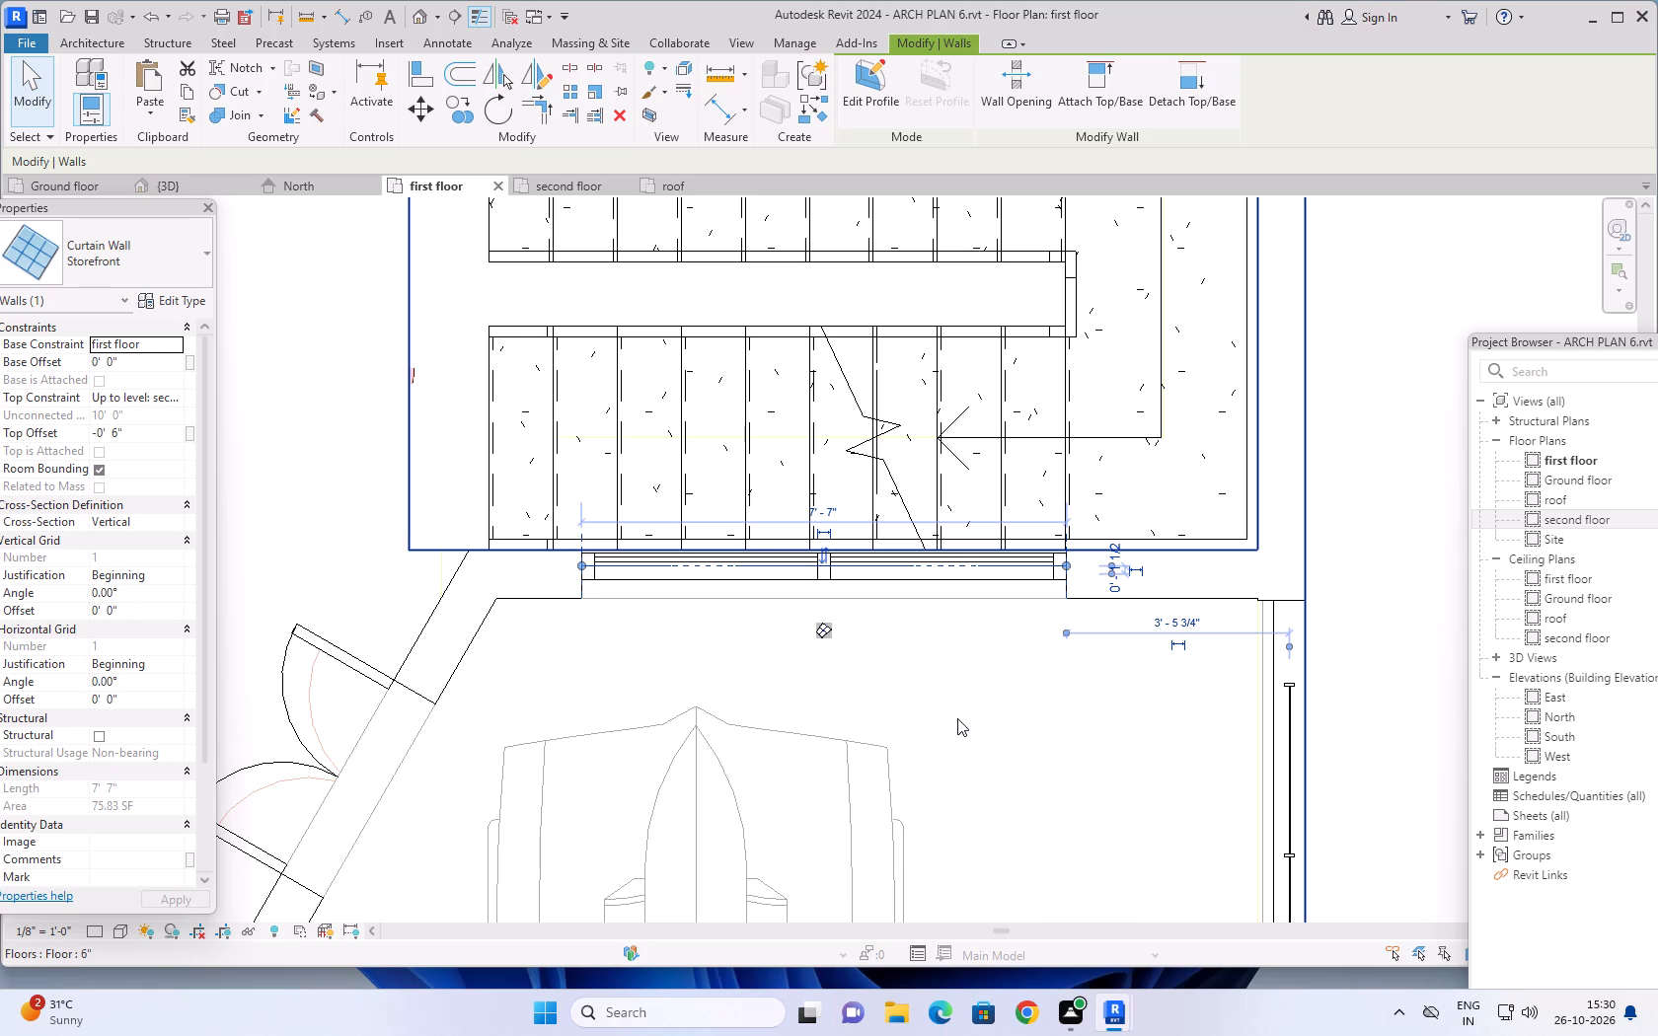
left_click(133, 367)
type("2'")
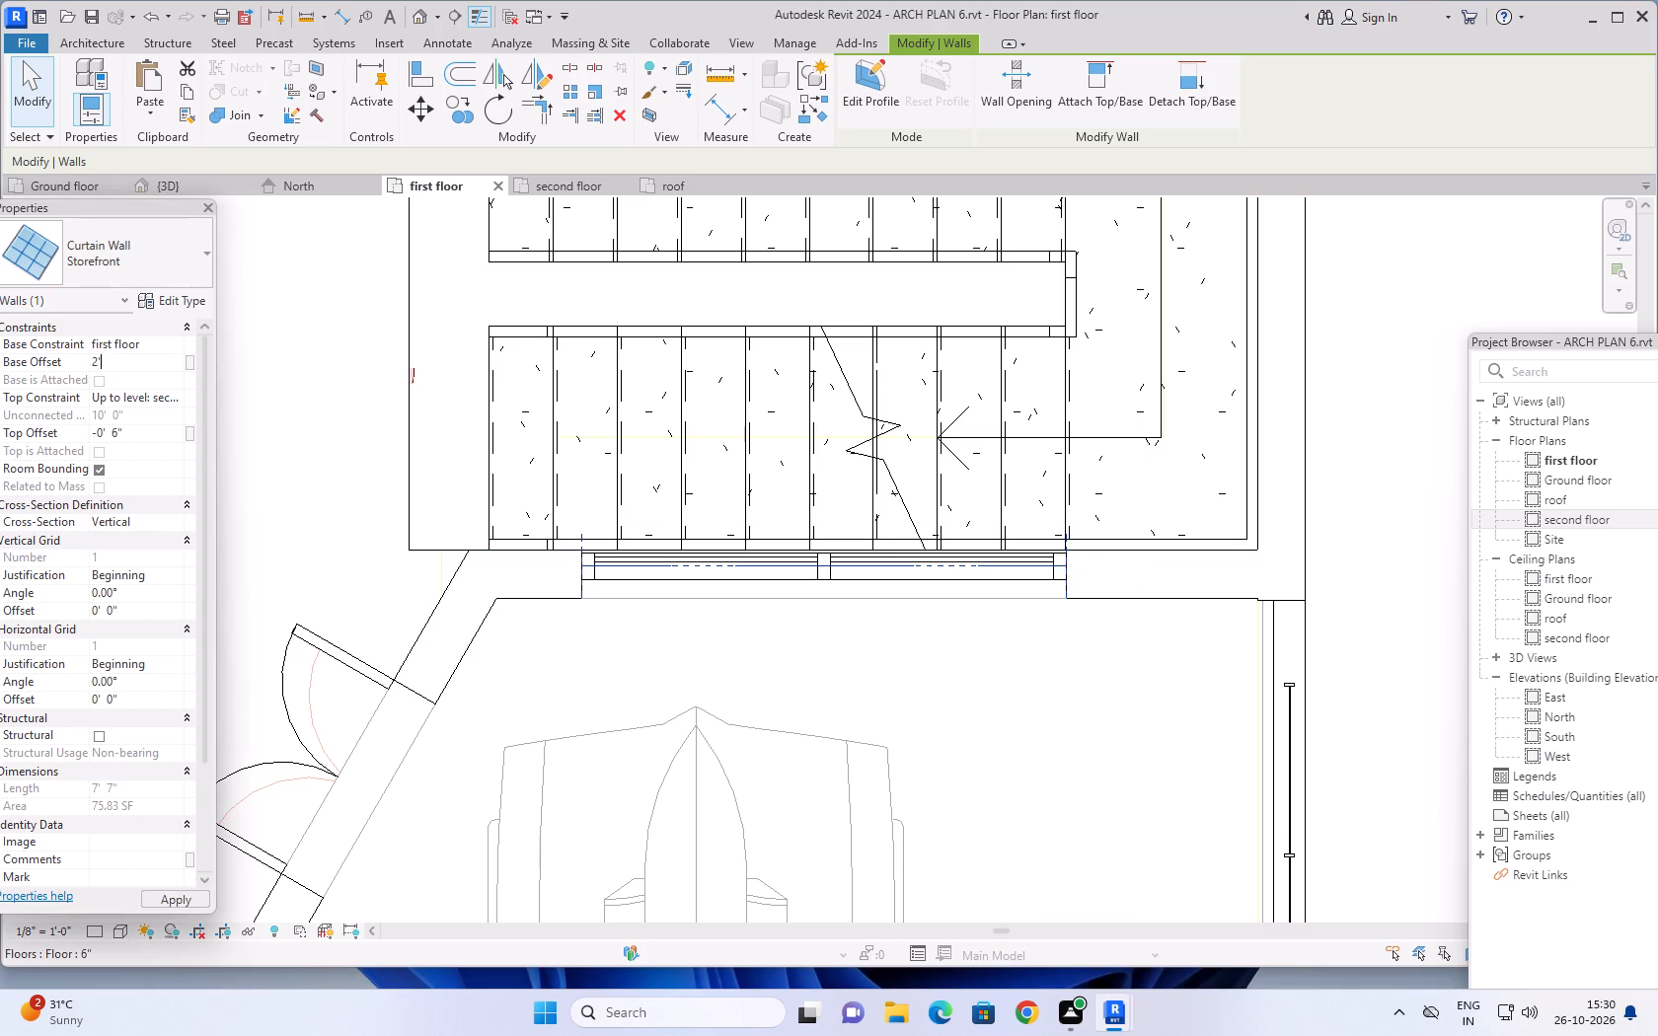
key("Return")
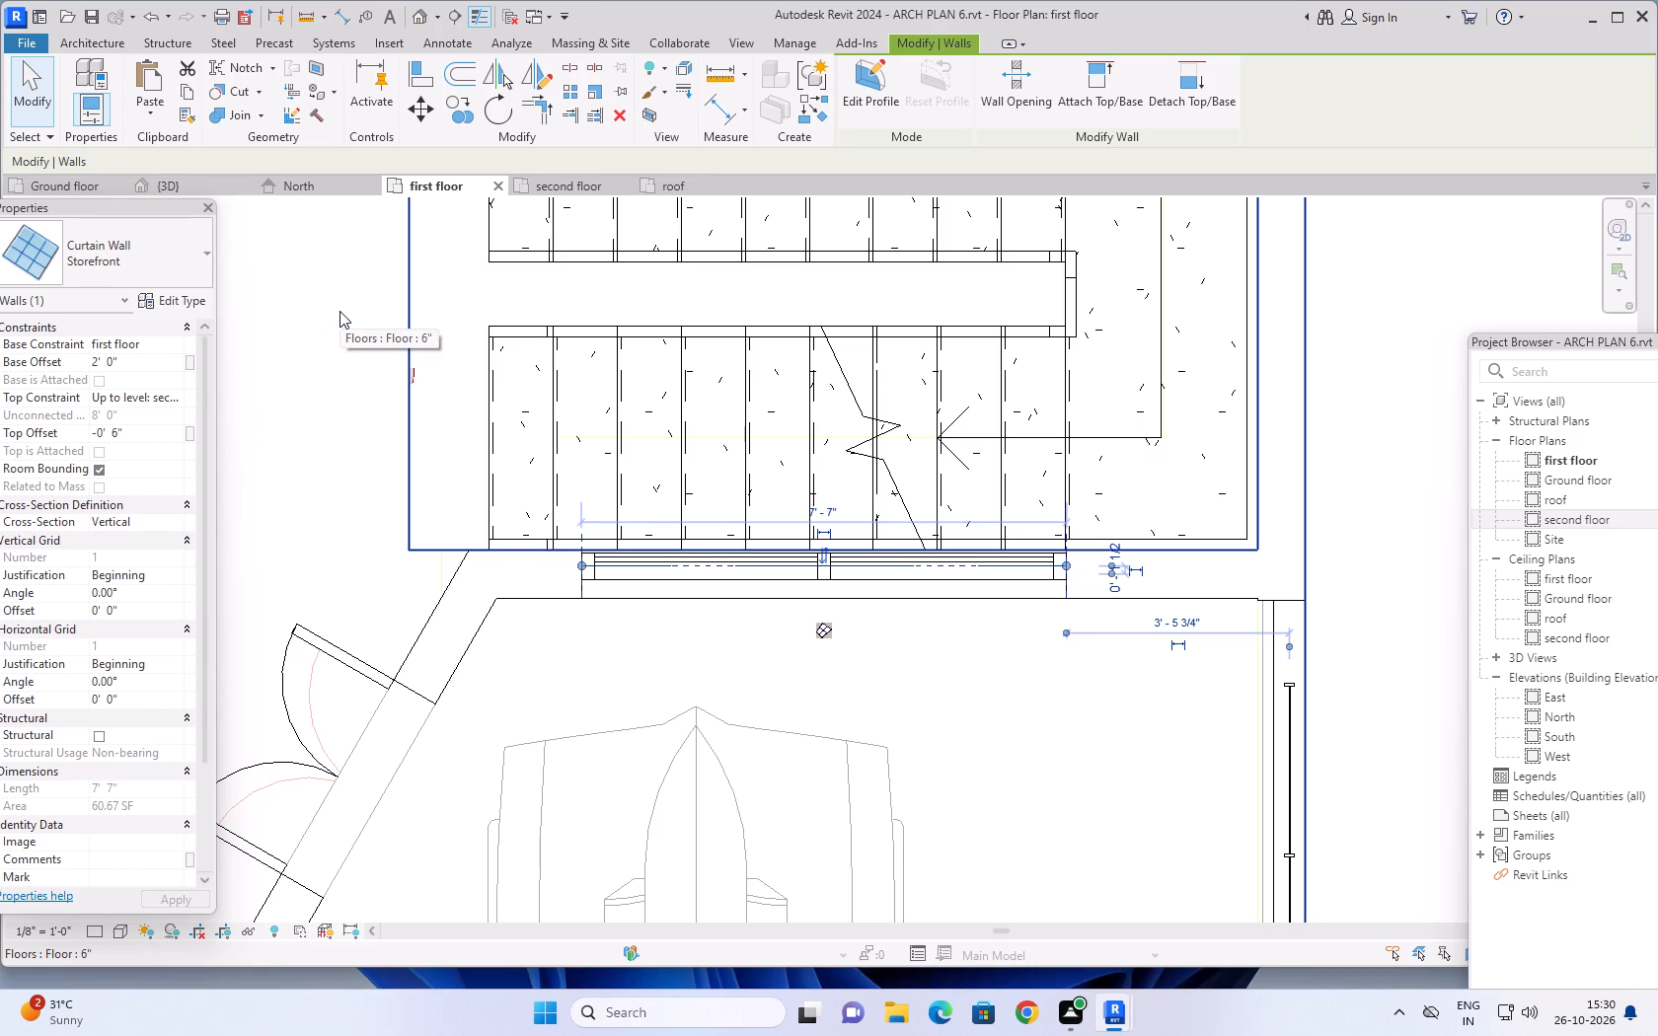
Check the raised Storefront curtain wall behind the balcony railing in the 3D view, from the front and from above.
left_click(185, 185)
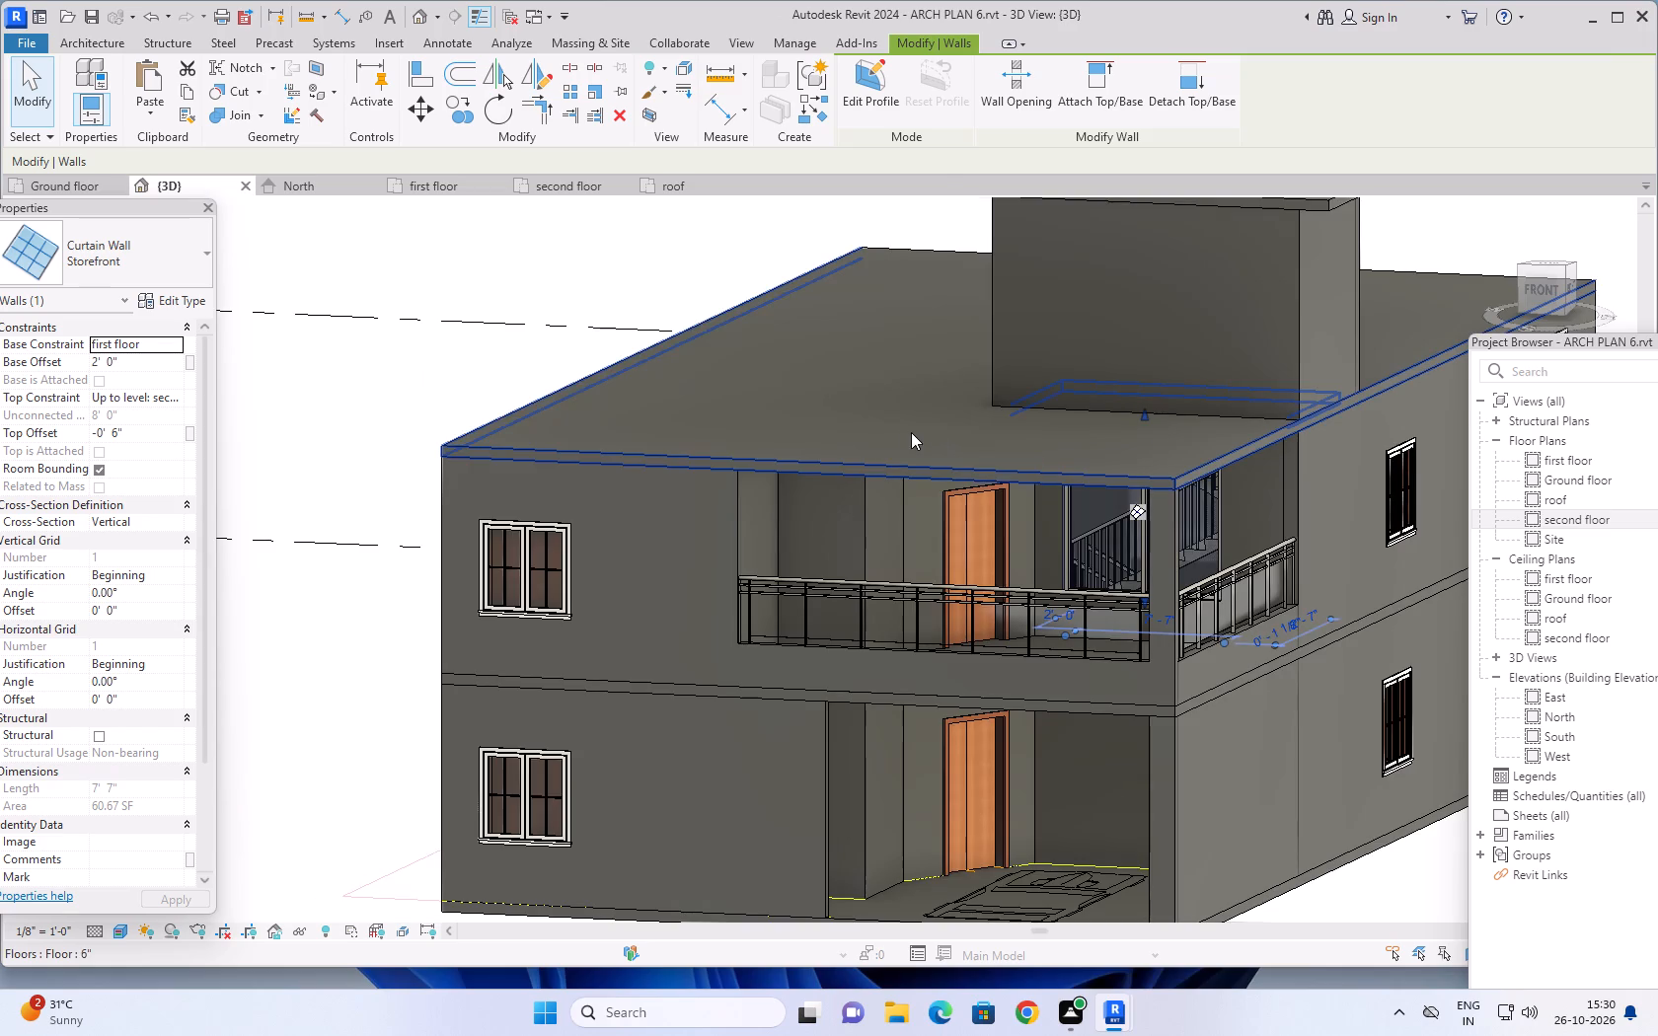
scroll(901, 431, "down", 2)
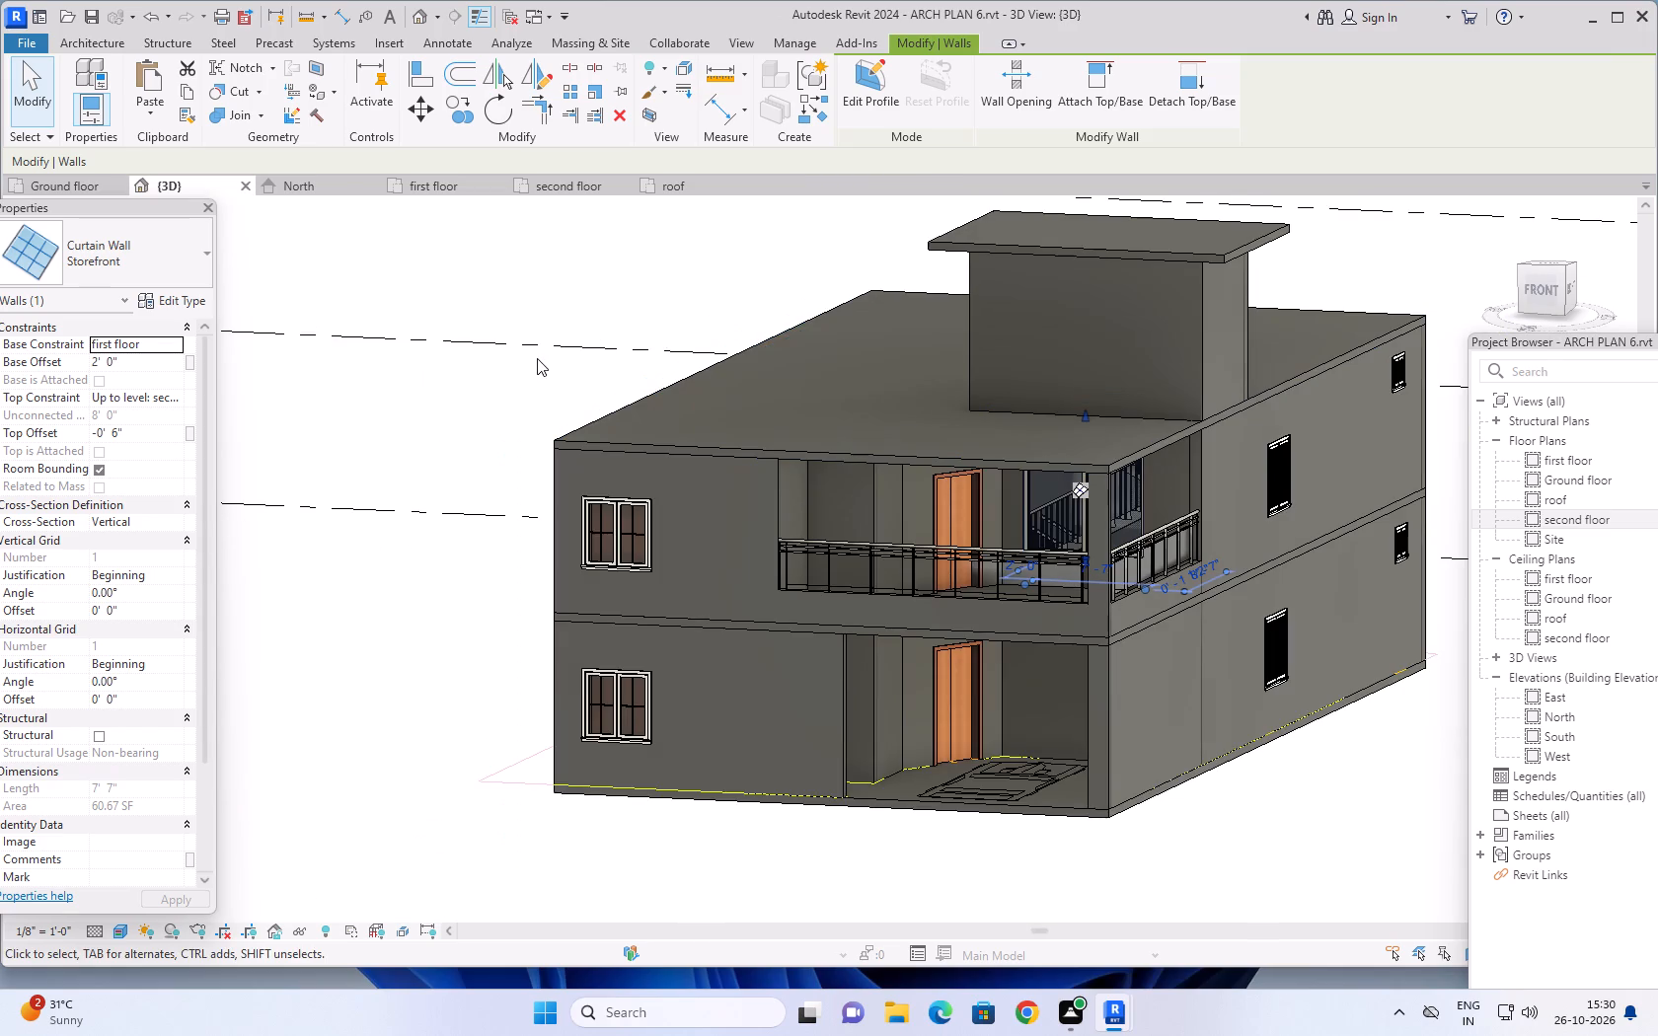
middle_click_drag(535, 339, 622, 257, "shift")
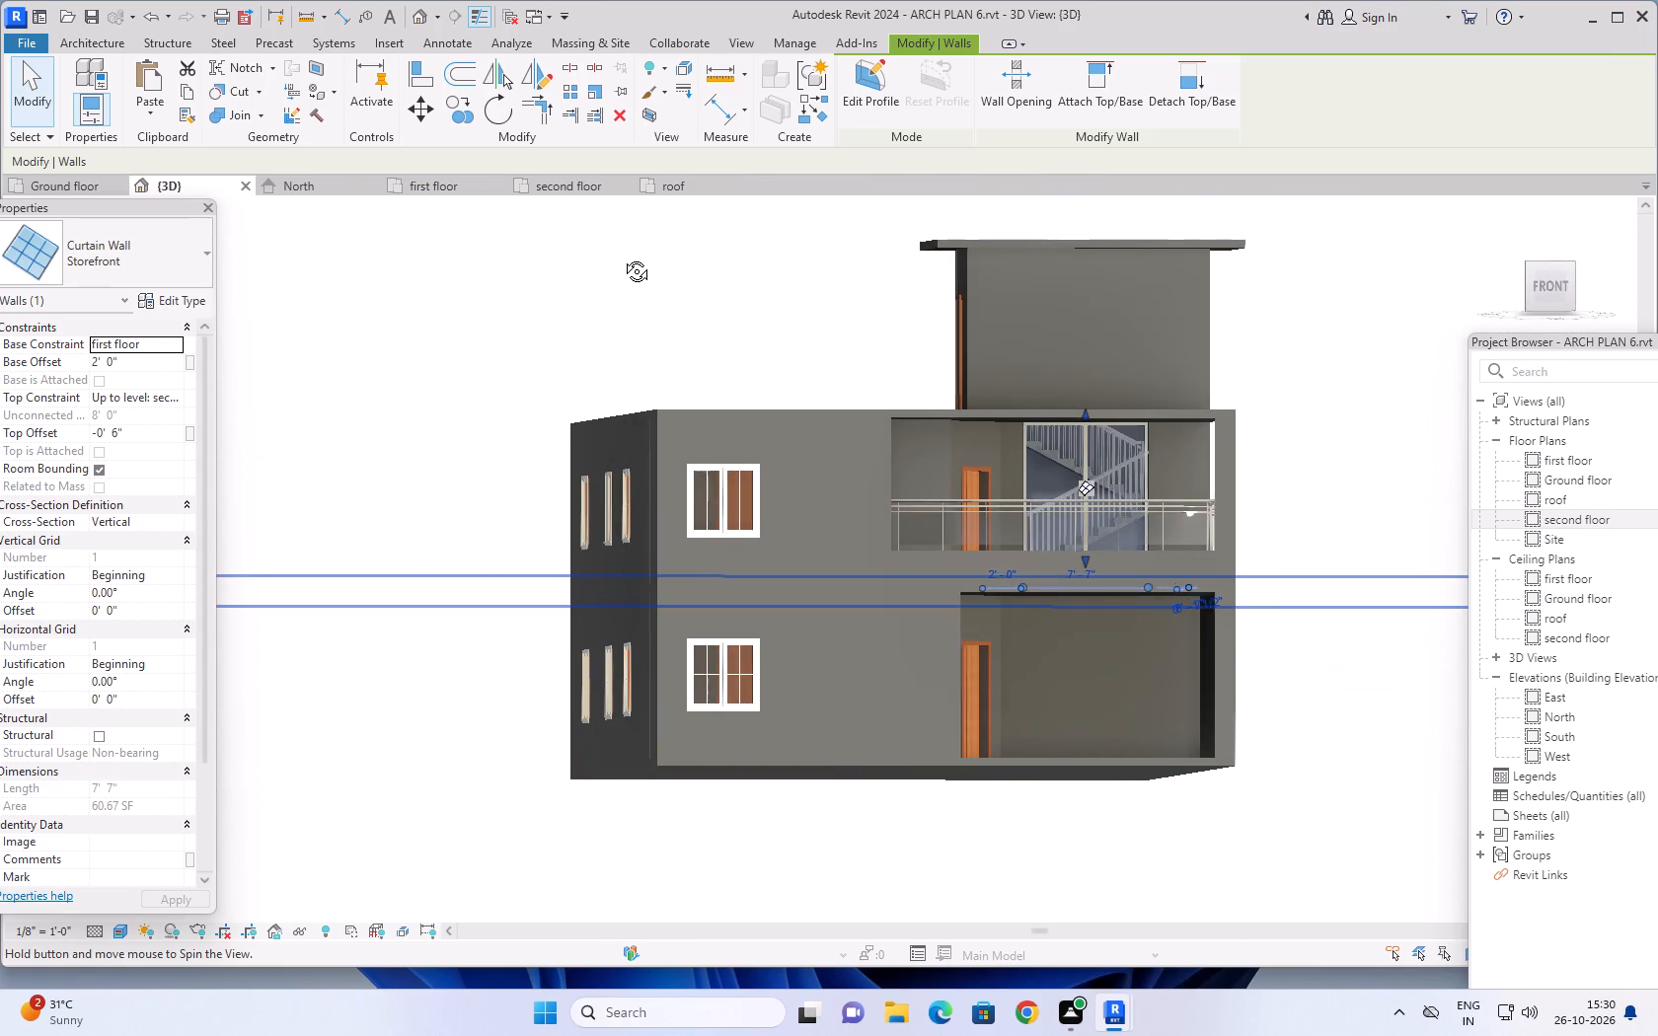
middle_click_drag(622, 257, 616, 343, "shift")
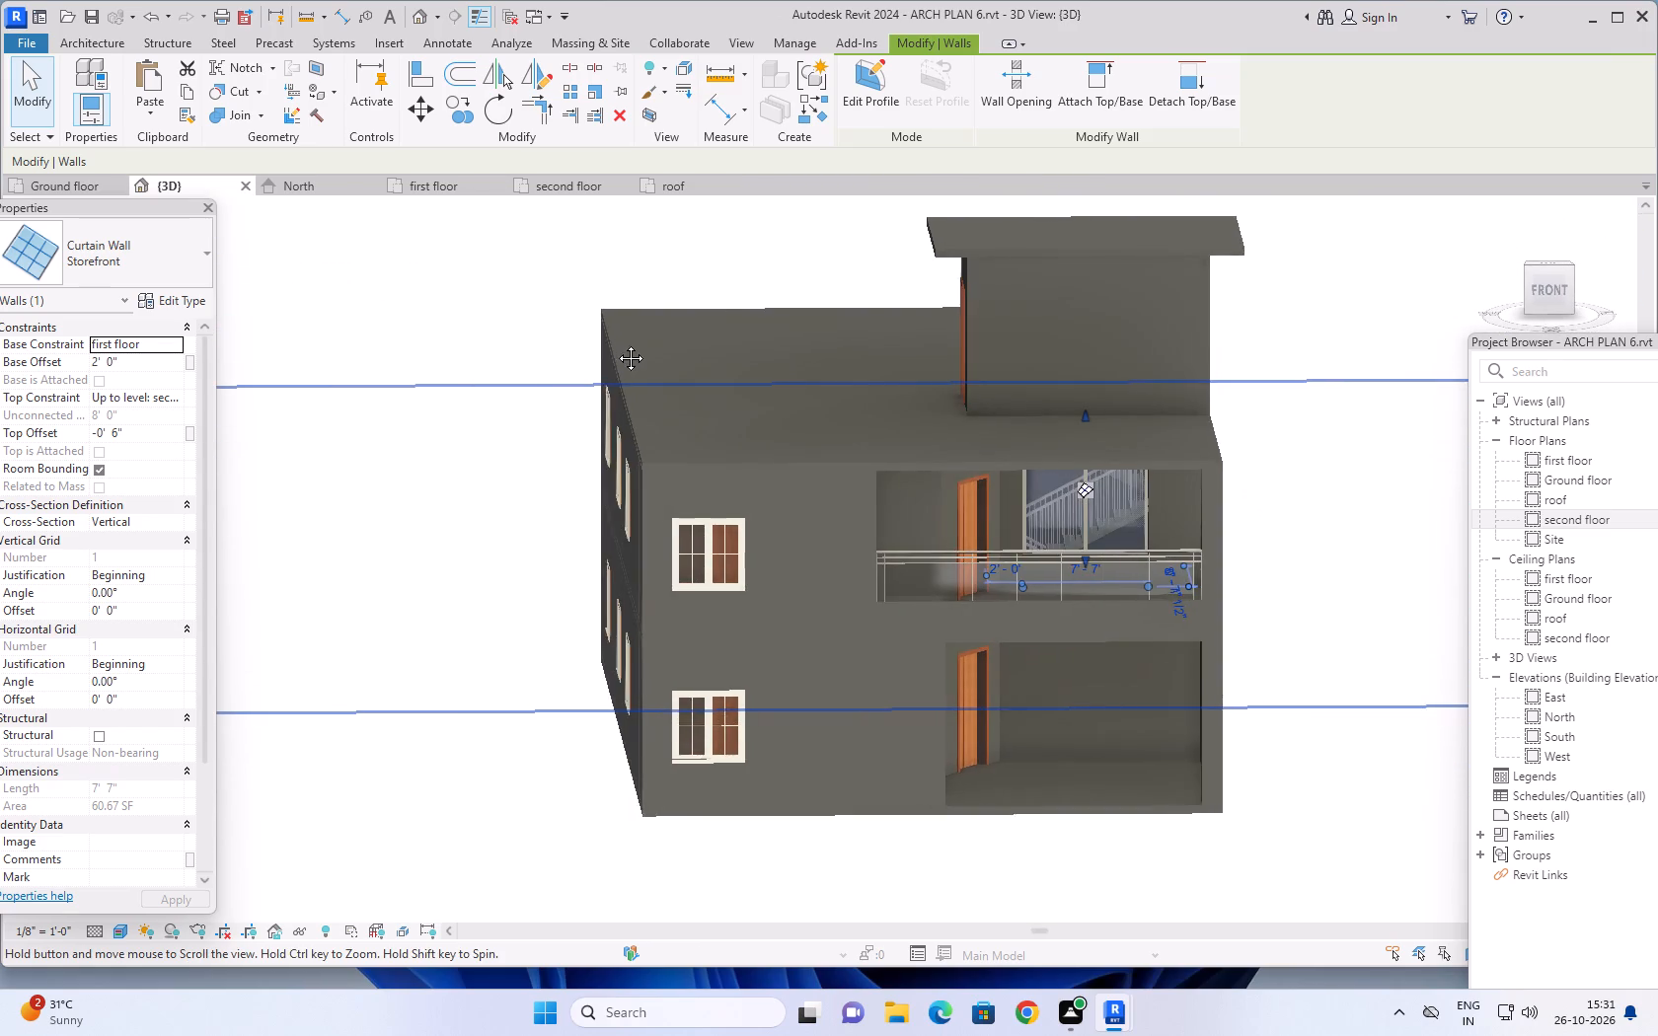
middle_click_drag(616, 343, 593, 417, "shift")
middle_click_drag(571, 398, 577, 306)
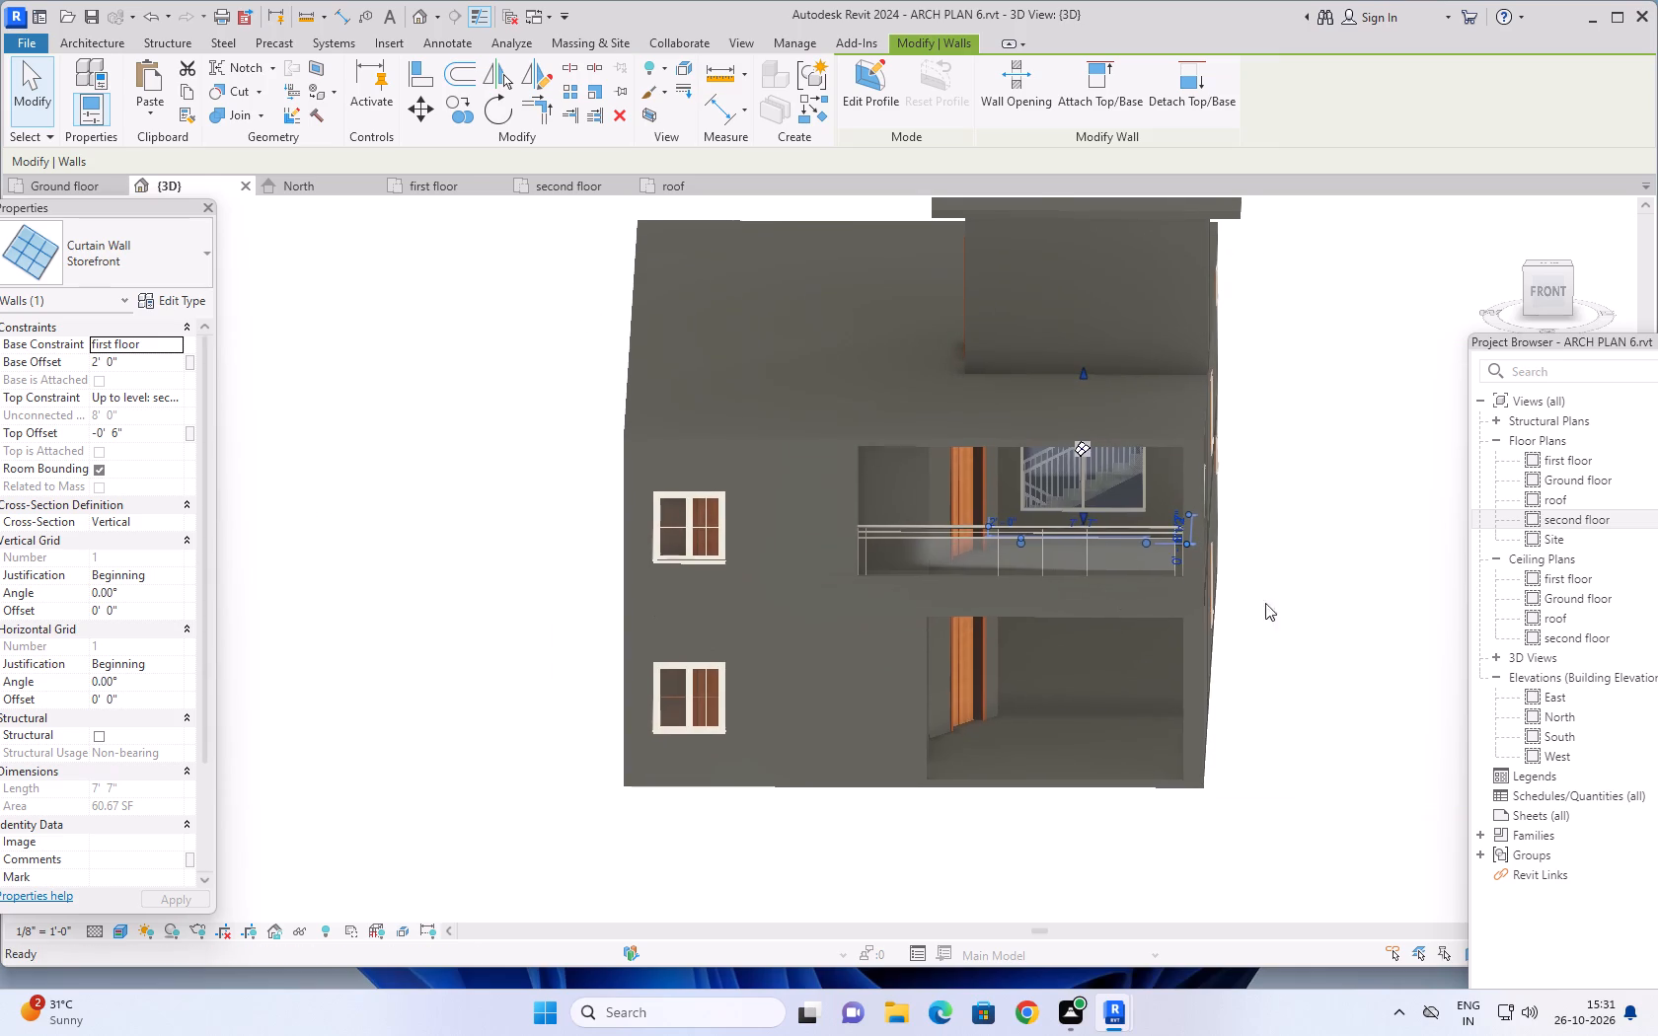
Review the Storefront curtain wall and staircase area in the 3D front view, the North elevation and the ground-floor plan.
middle_click_drag(1309, 536, 1318, 423, "shift")
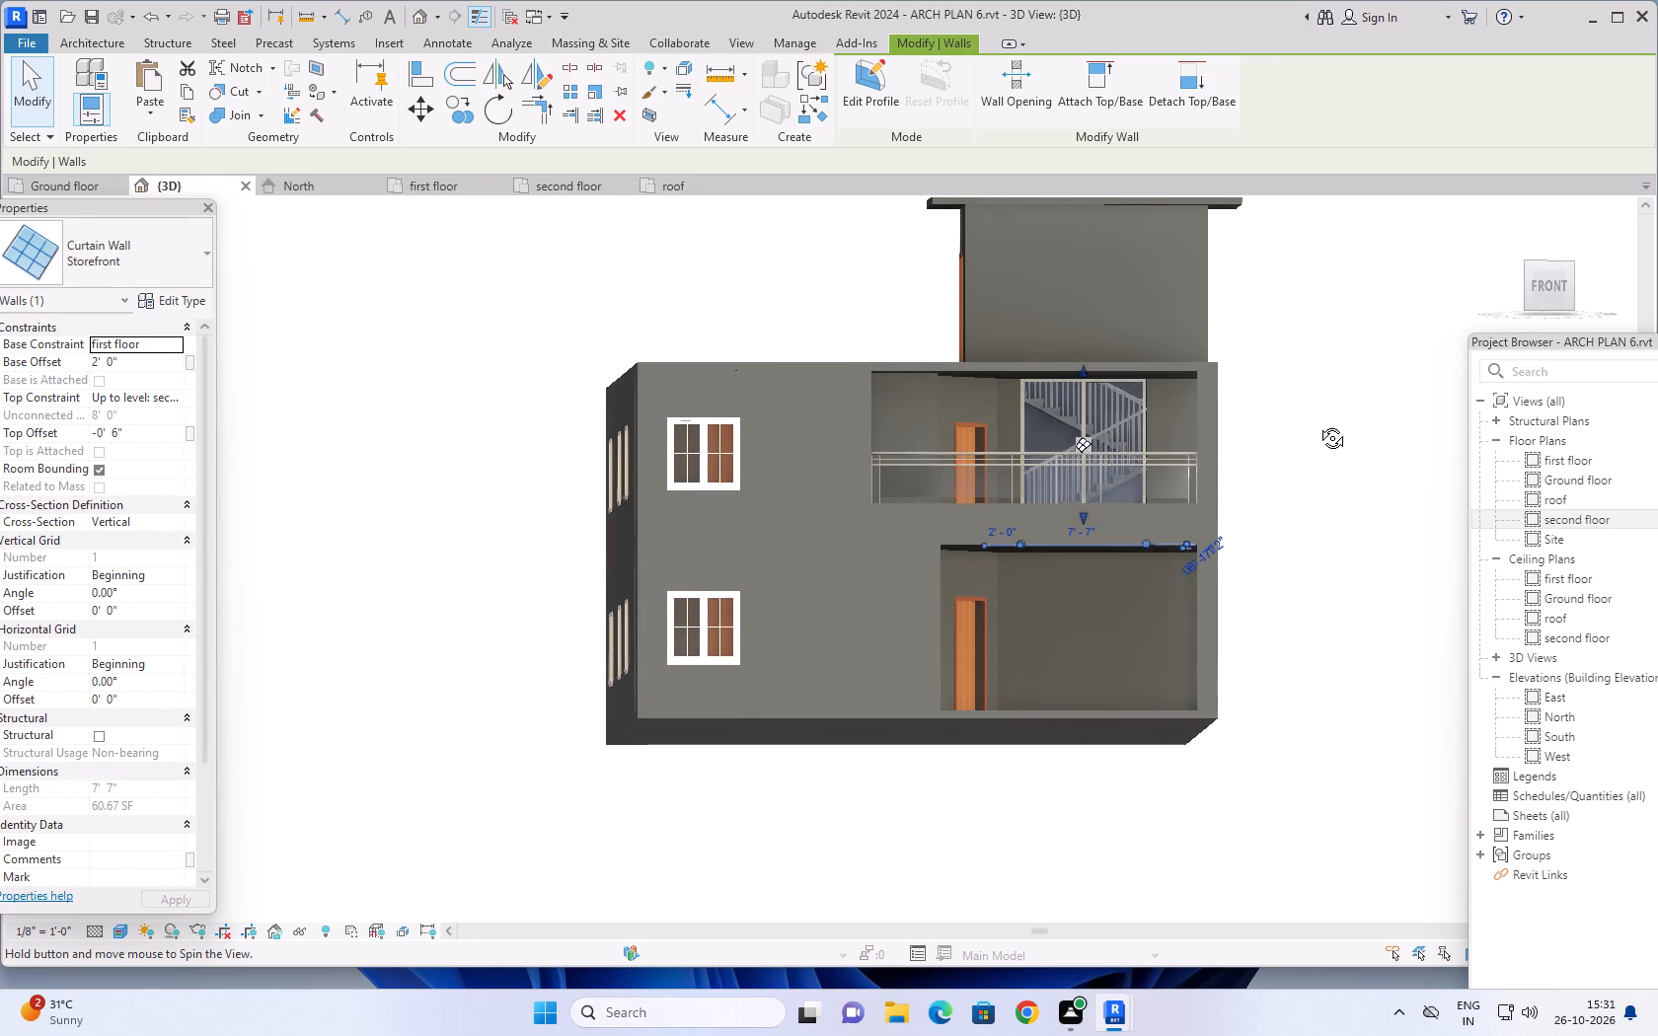
middle_click_drag(1318, 423, 1316, 429, "shift")
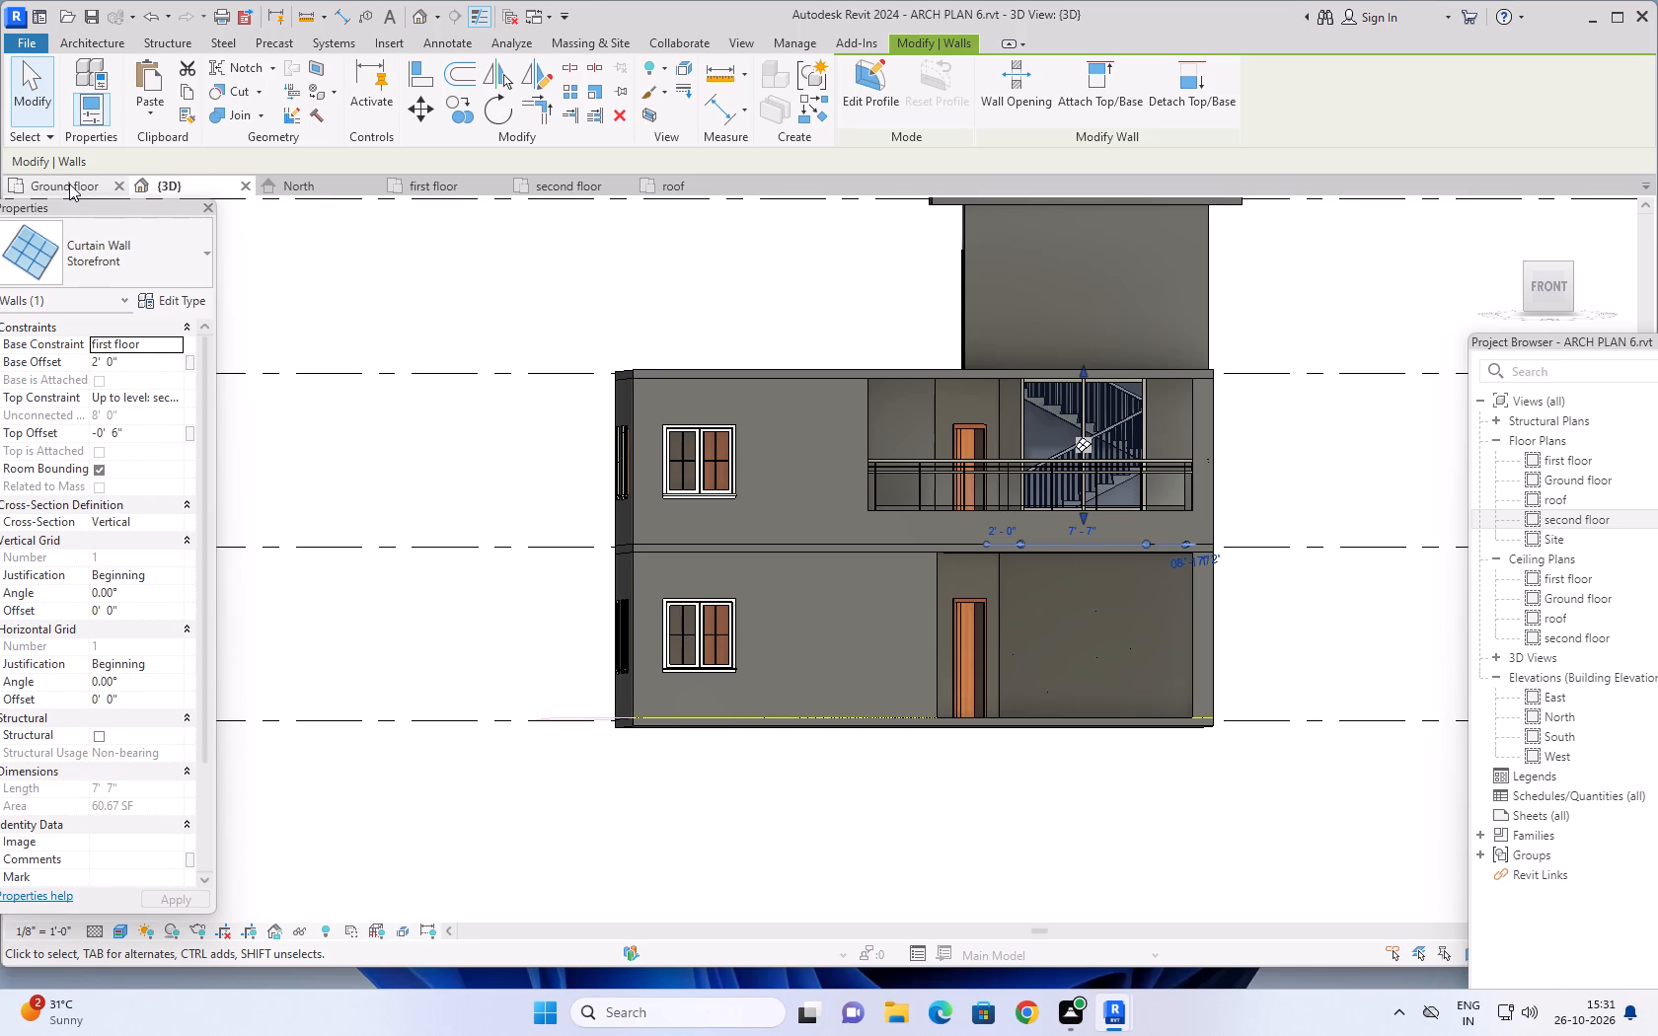
left_click(302, 185)
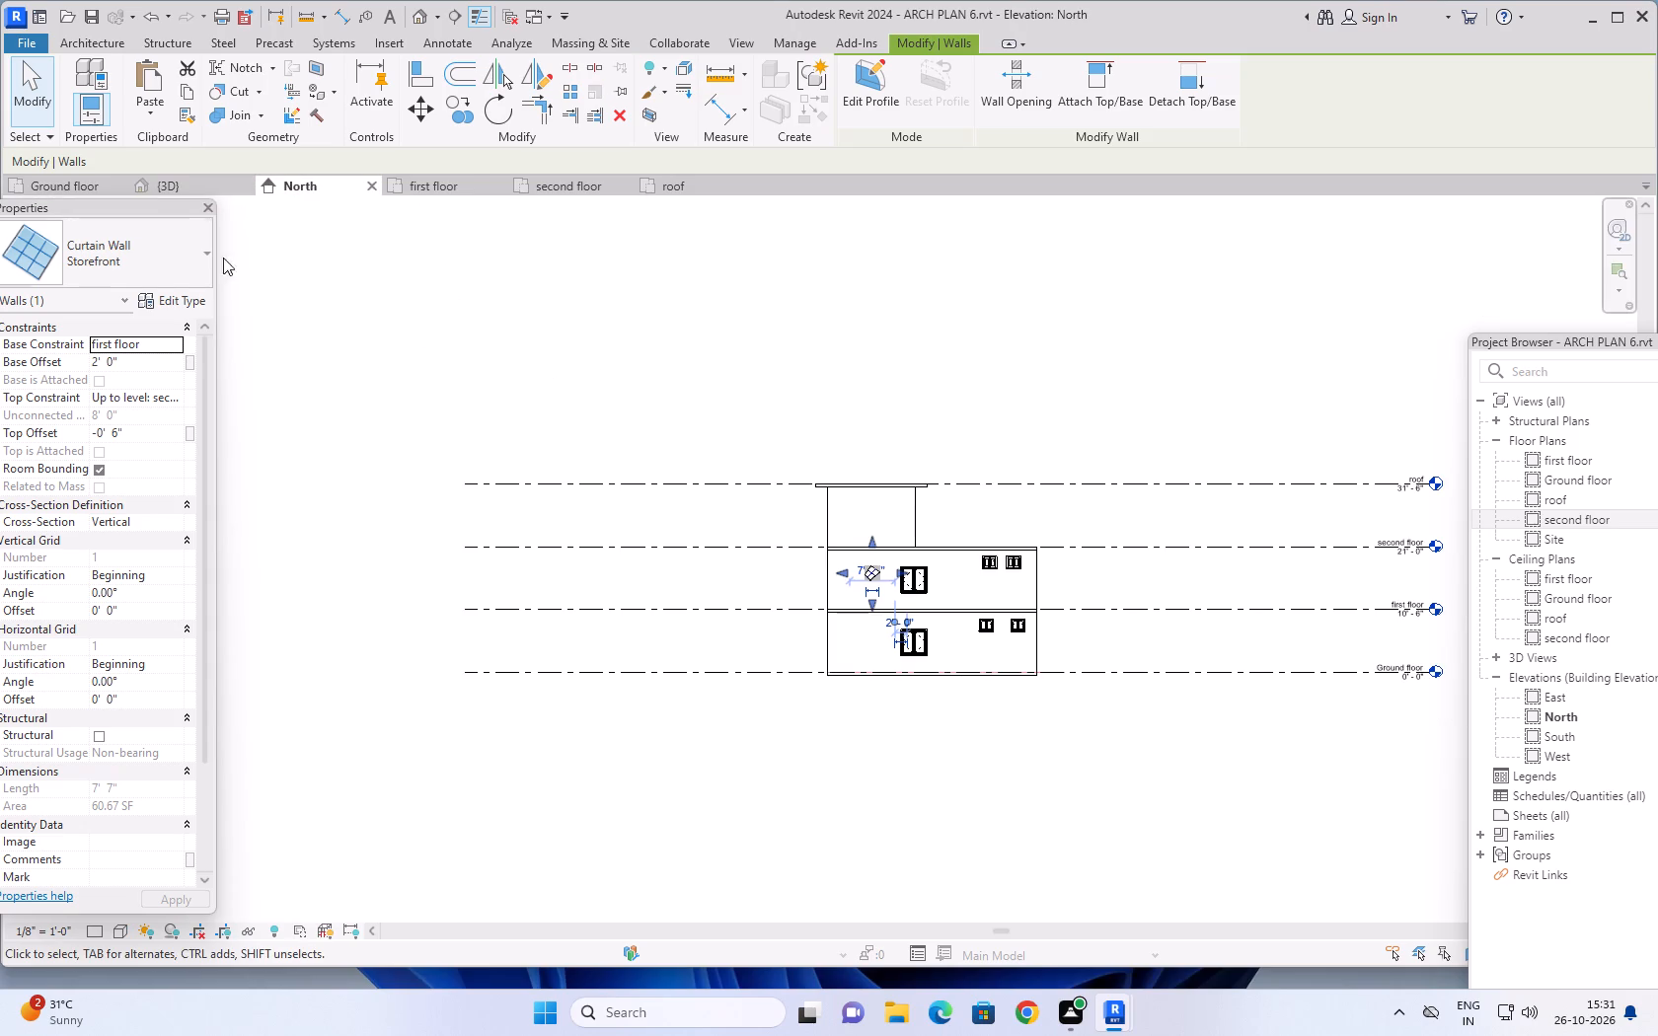
left_click(94, 186)
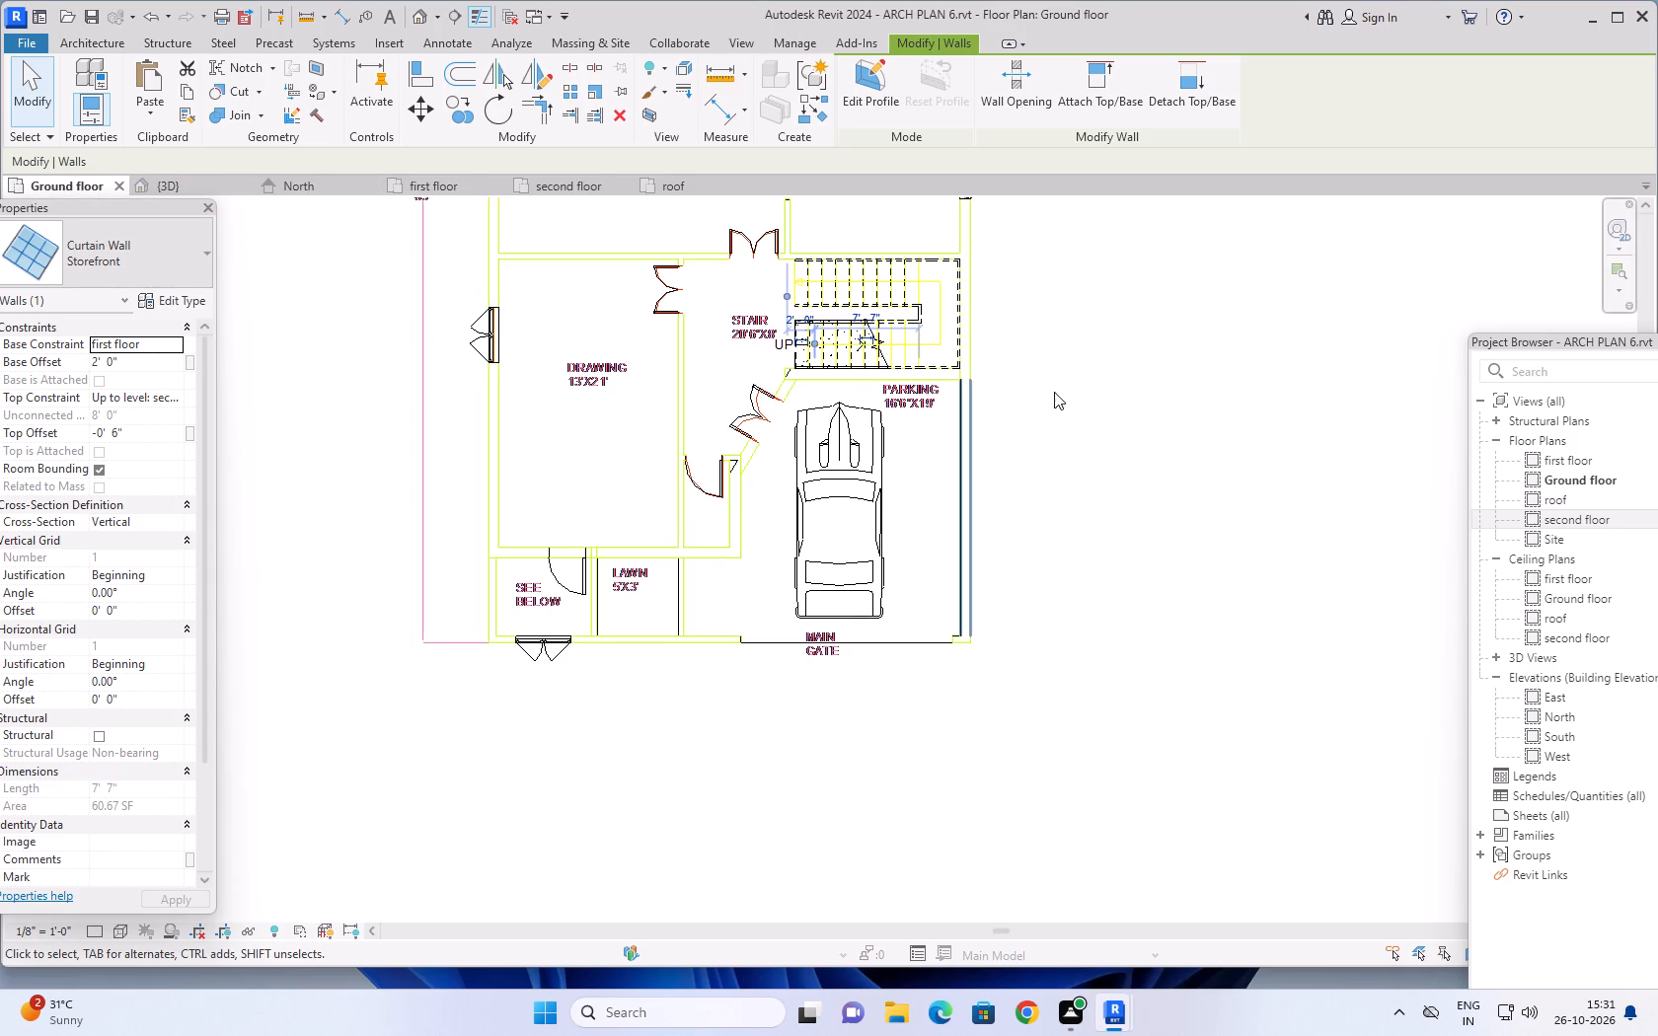
scroll(1078, 396, "down", 1)
middle_click_drag(1136, 335, 1150, 388)
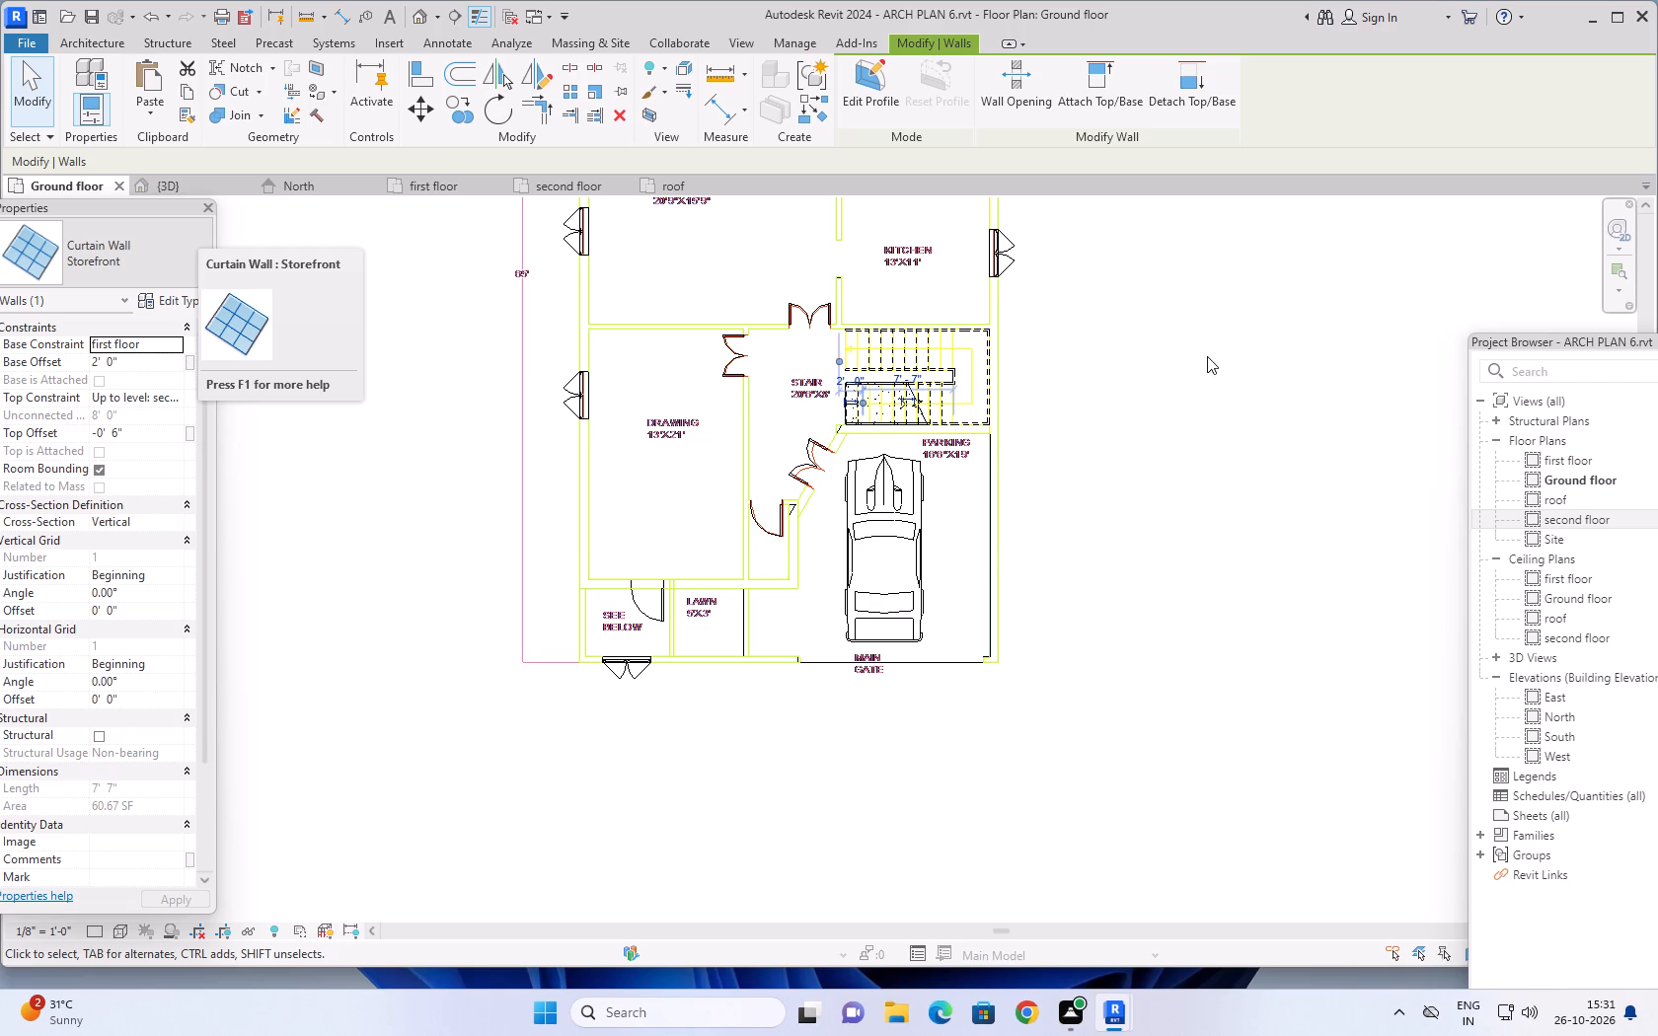
scroll(1189, 406, "down", 1)
middle_click_drag(1189, 429, 1199, 416)
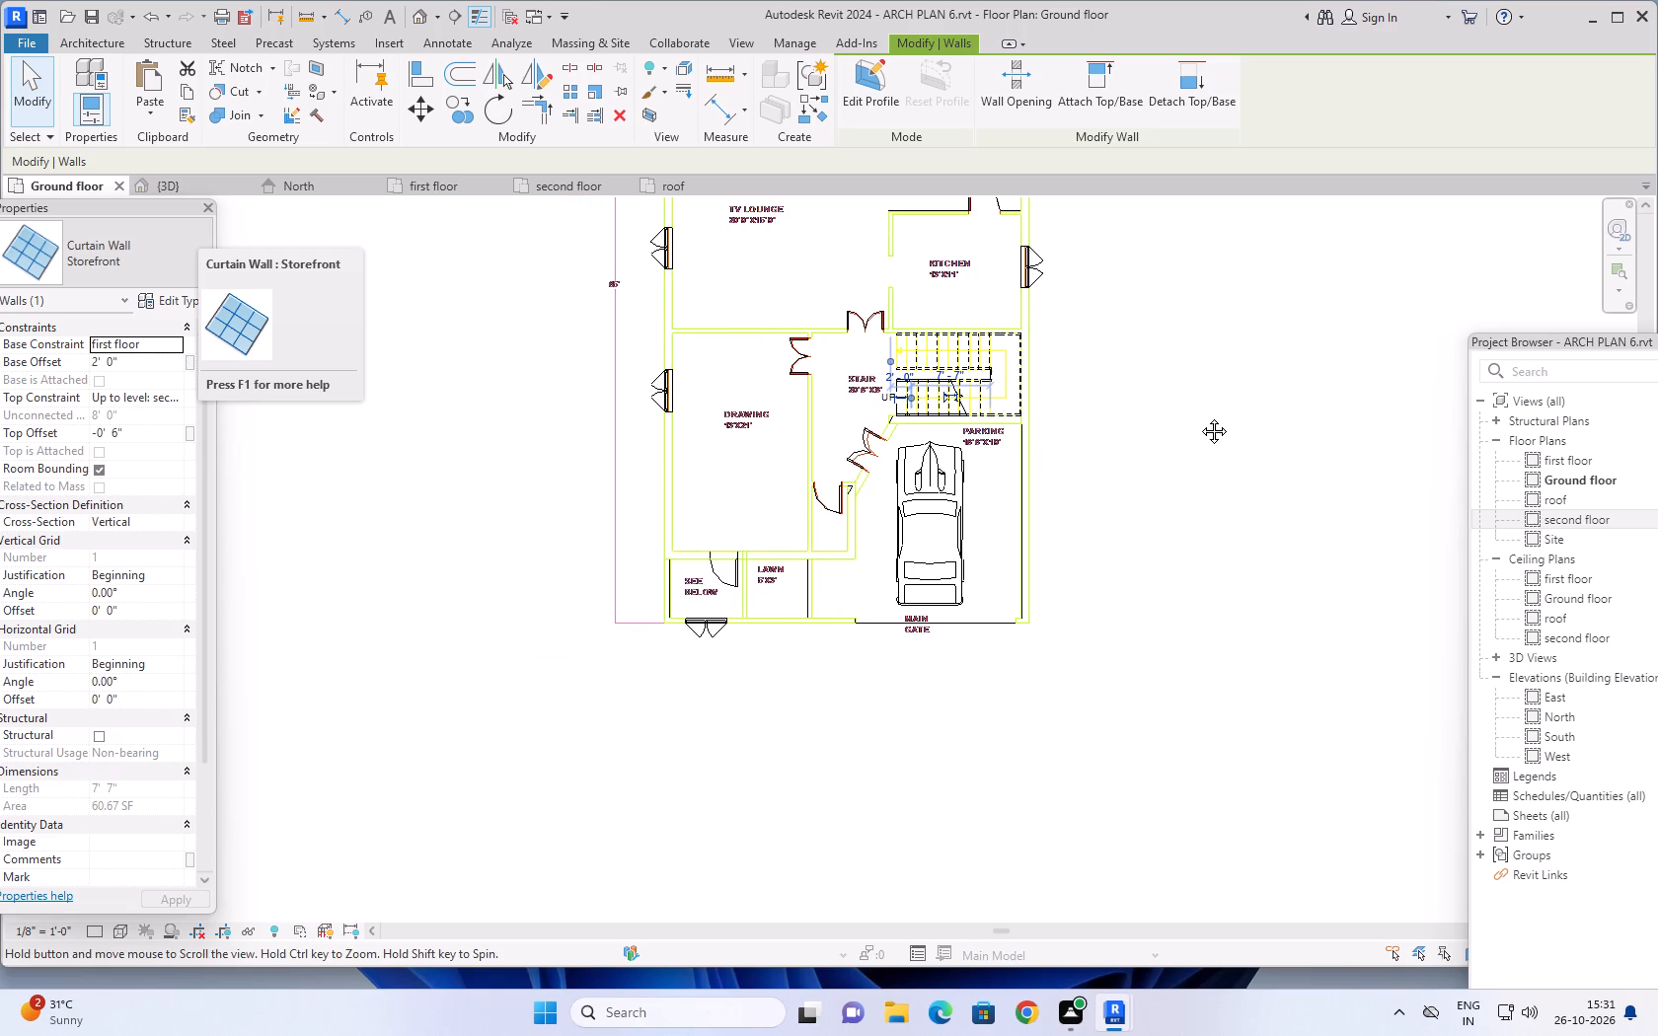
middle_click_drag(1199, 416, 1206, 410)
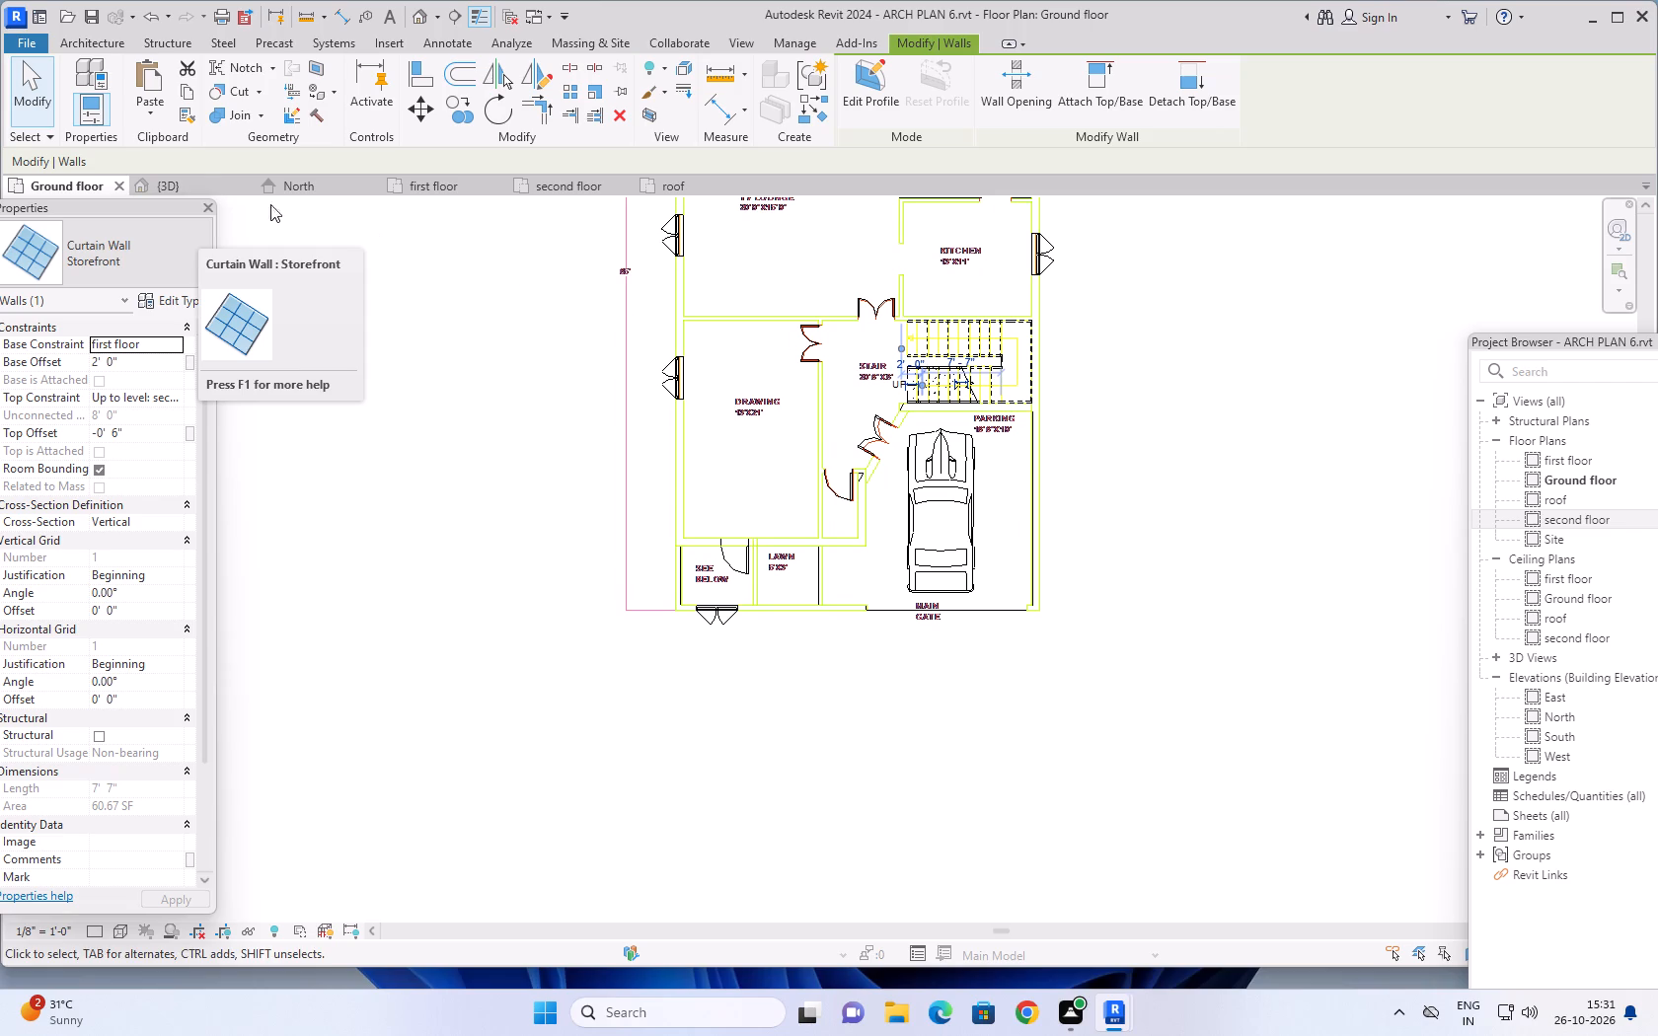
In the first-floor plan, set the base offset of the Storefront curtain wall beside the staircase to 1'.
left_click(414, 185)
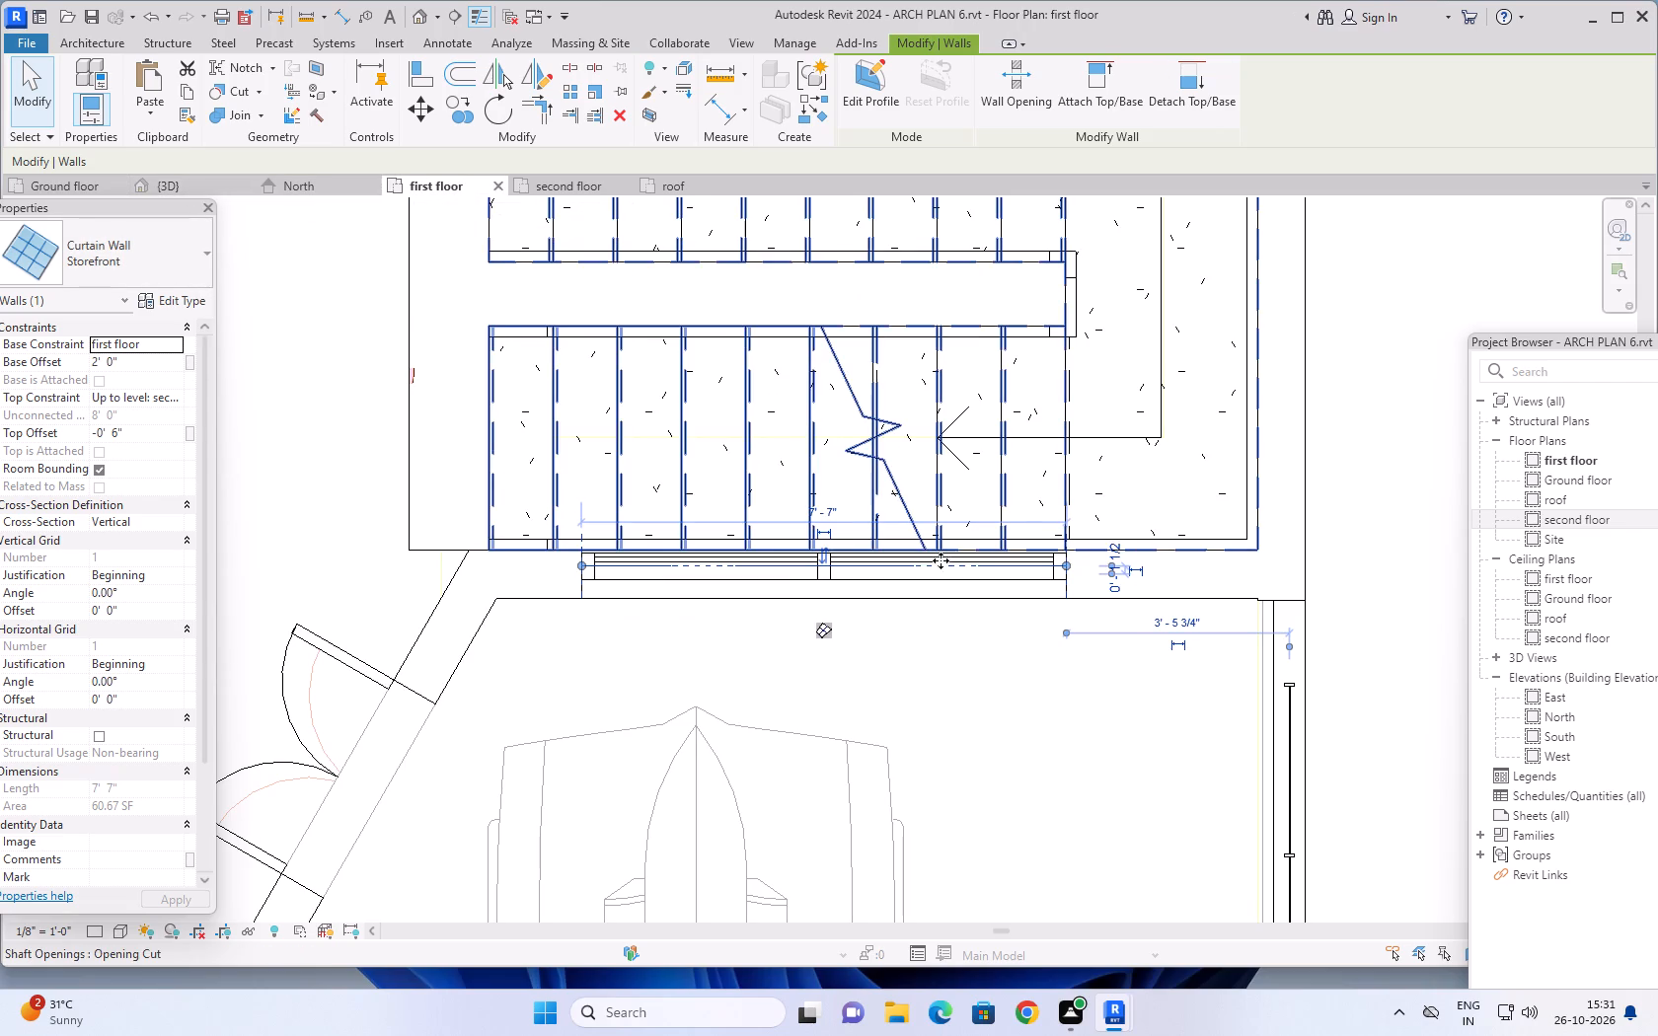
key("Escape")
key("Escape")
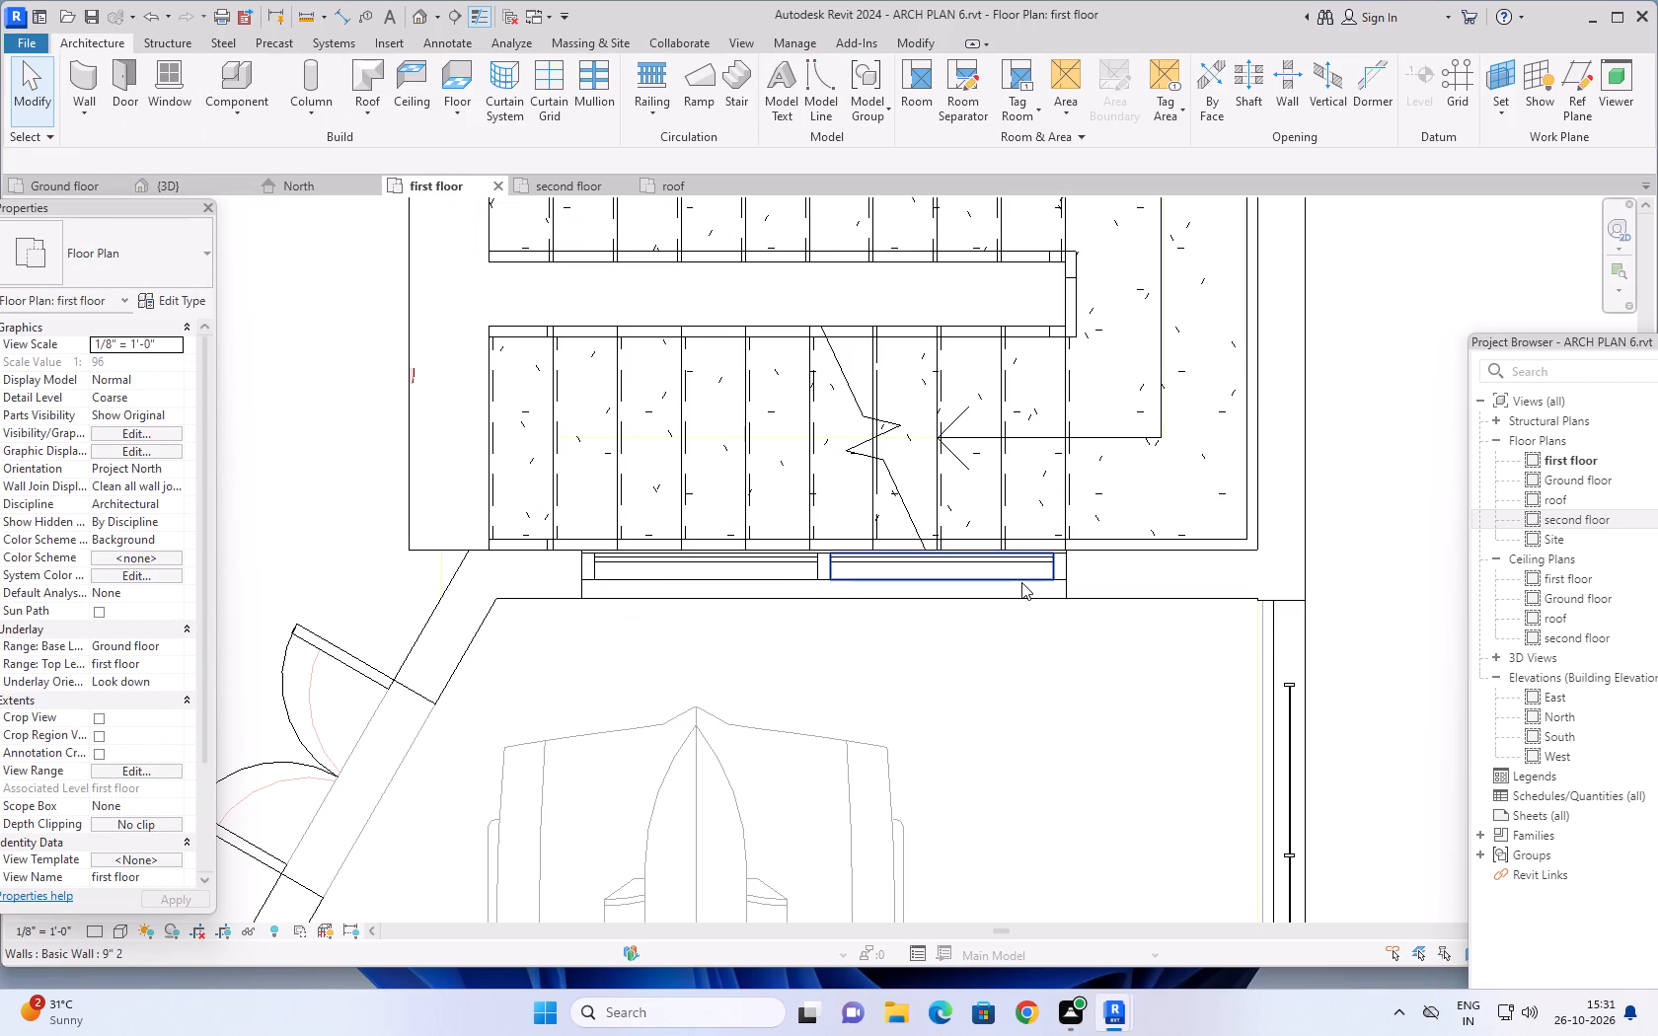
left_click(579, 566)
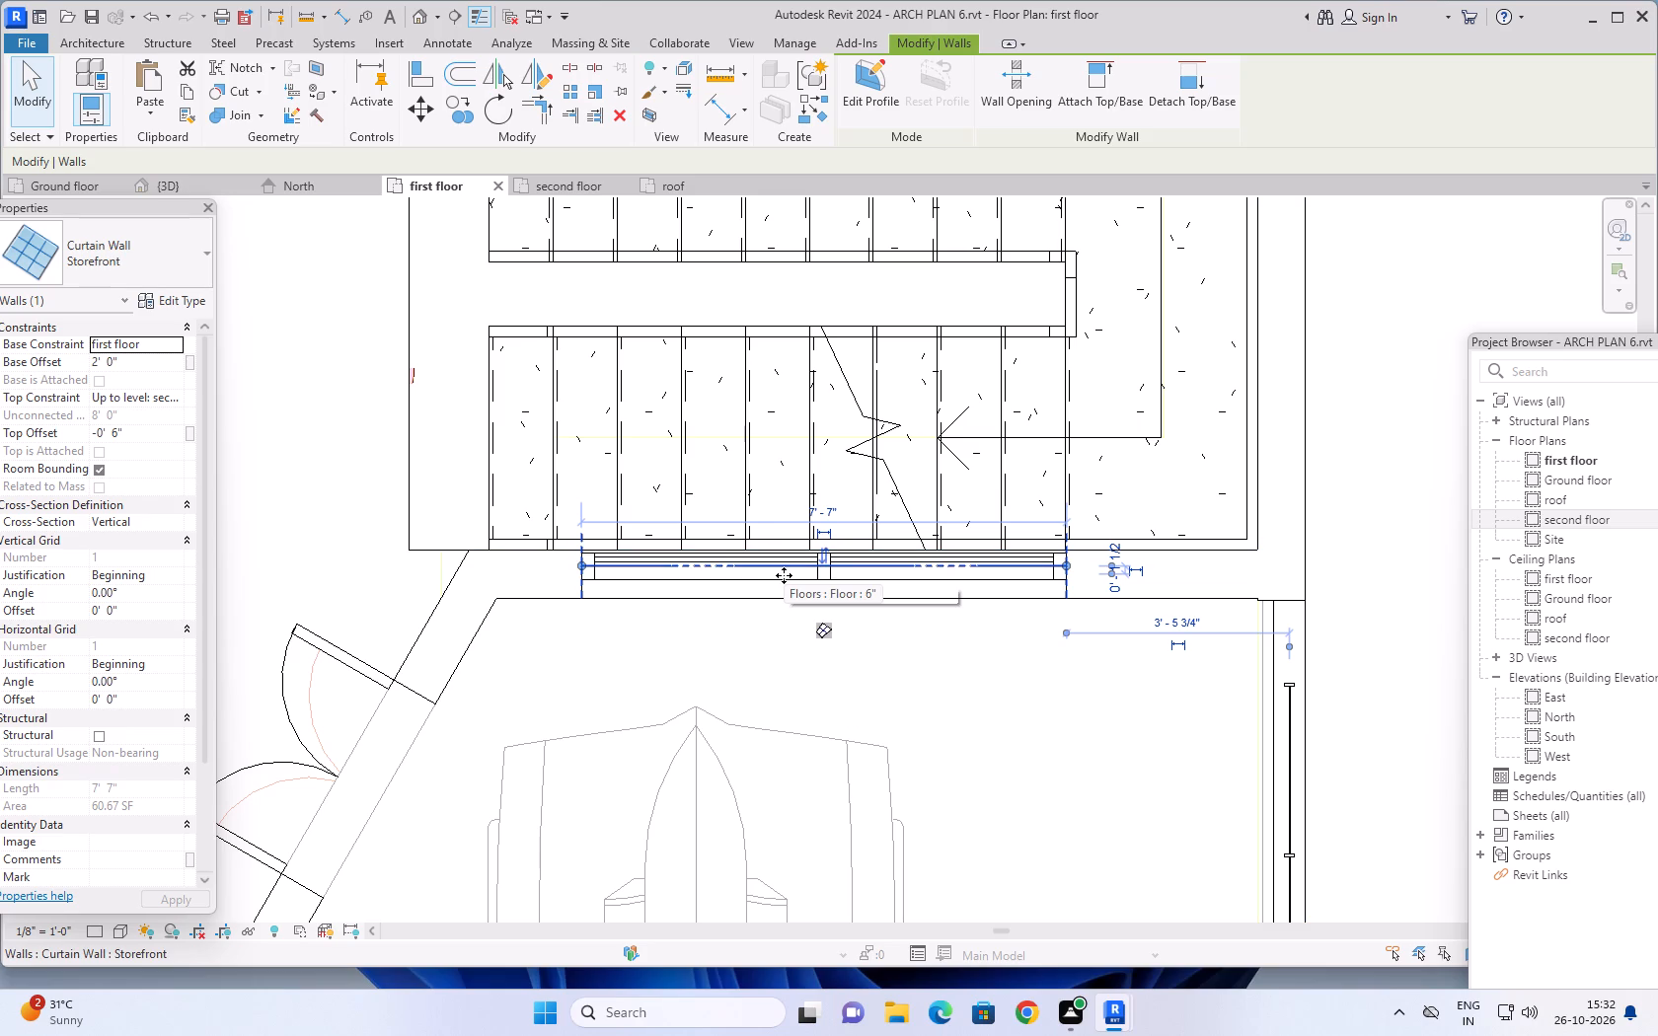
key("Escape")
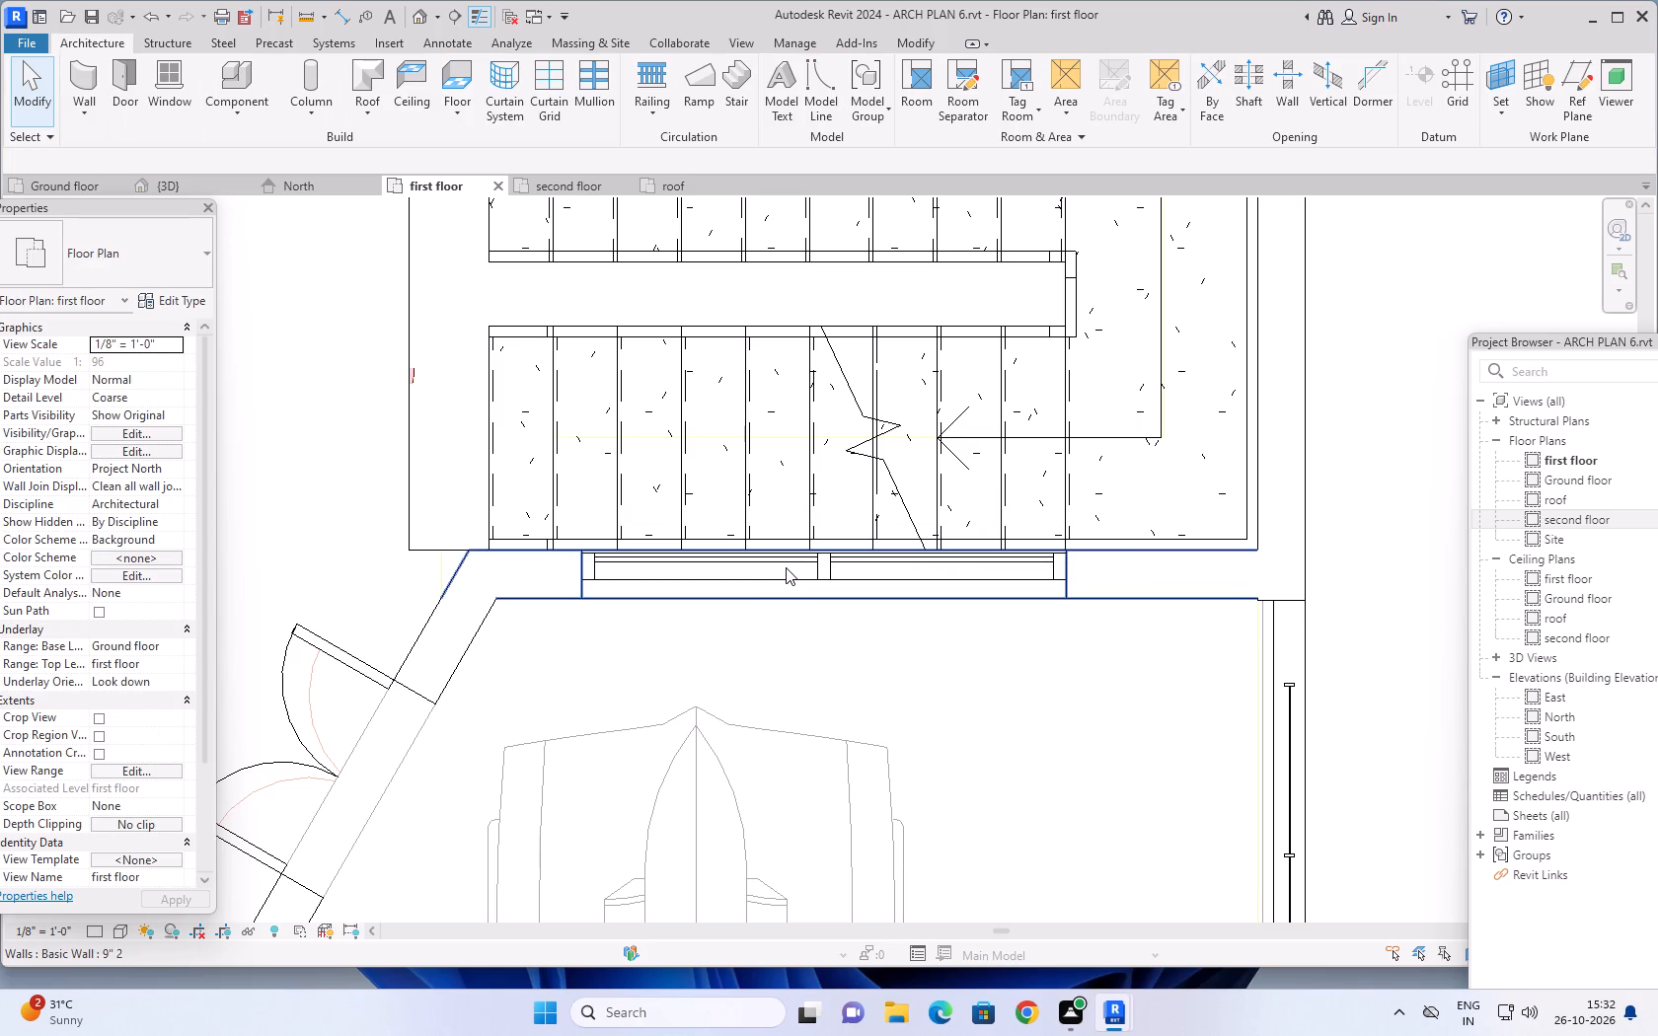
left_click(786, 567)
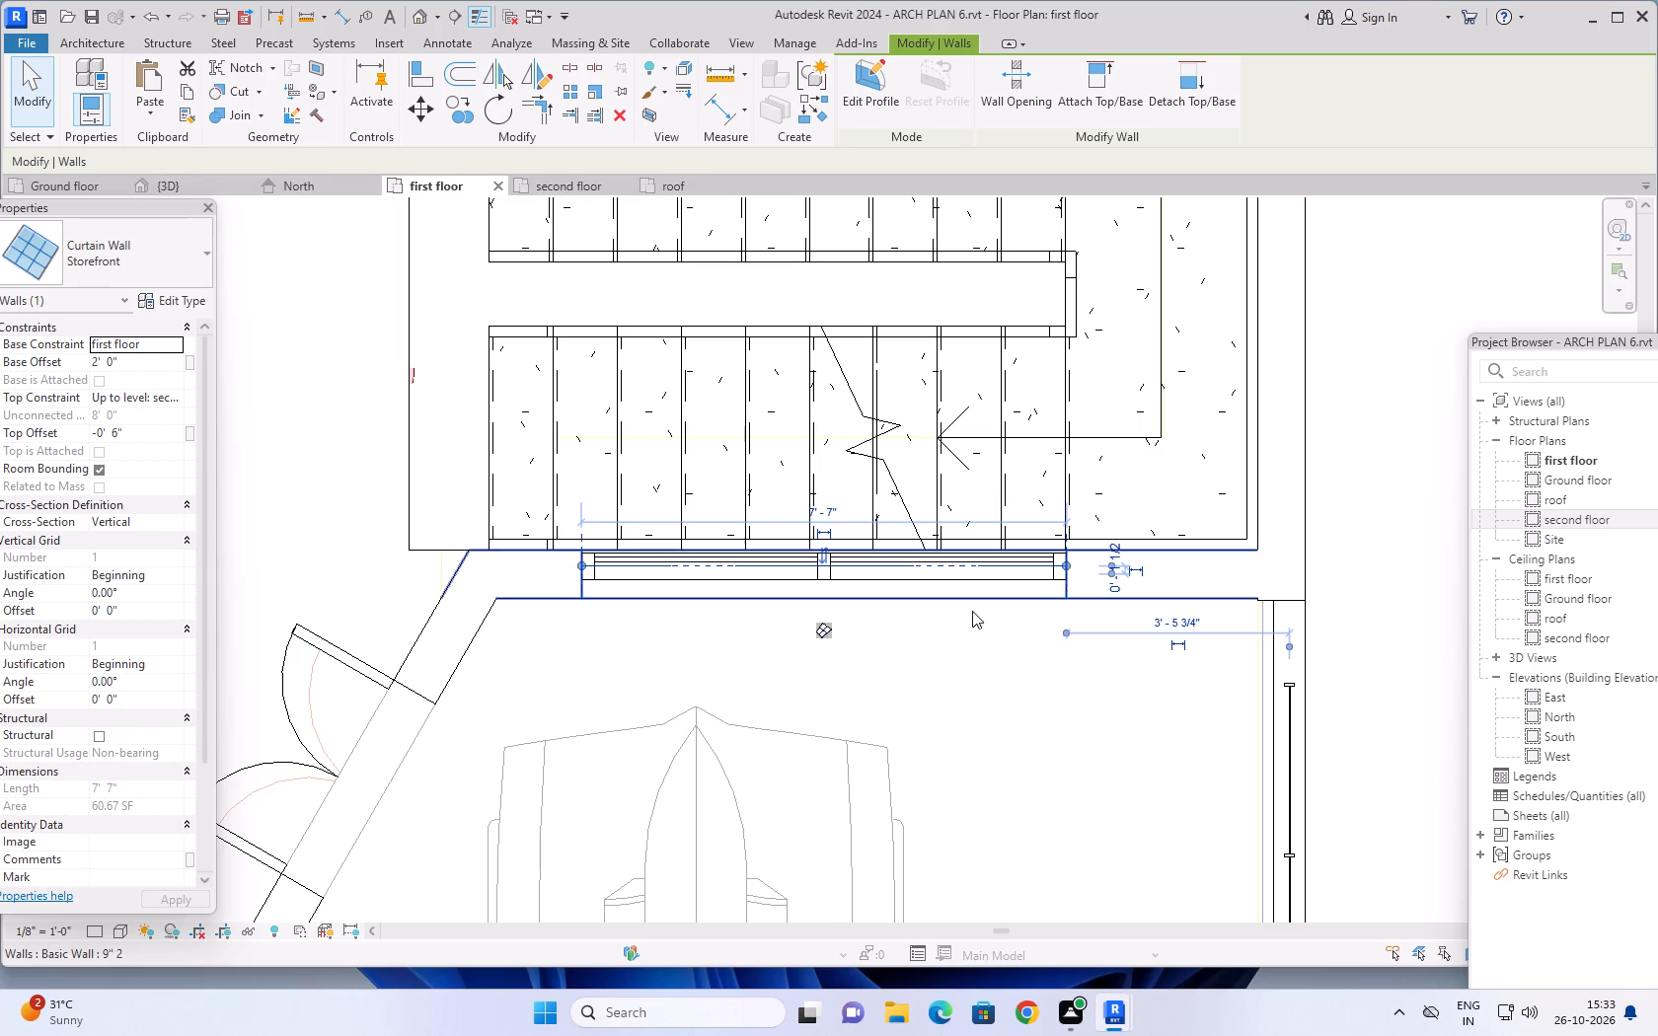
middle_click_drag(1000, 689, 999, 649)
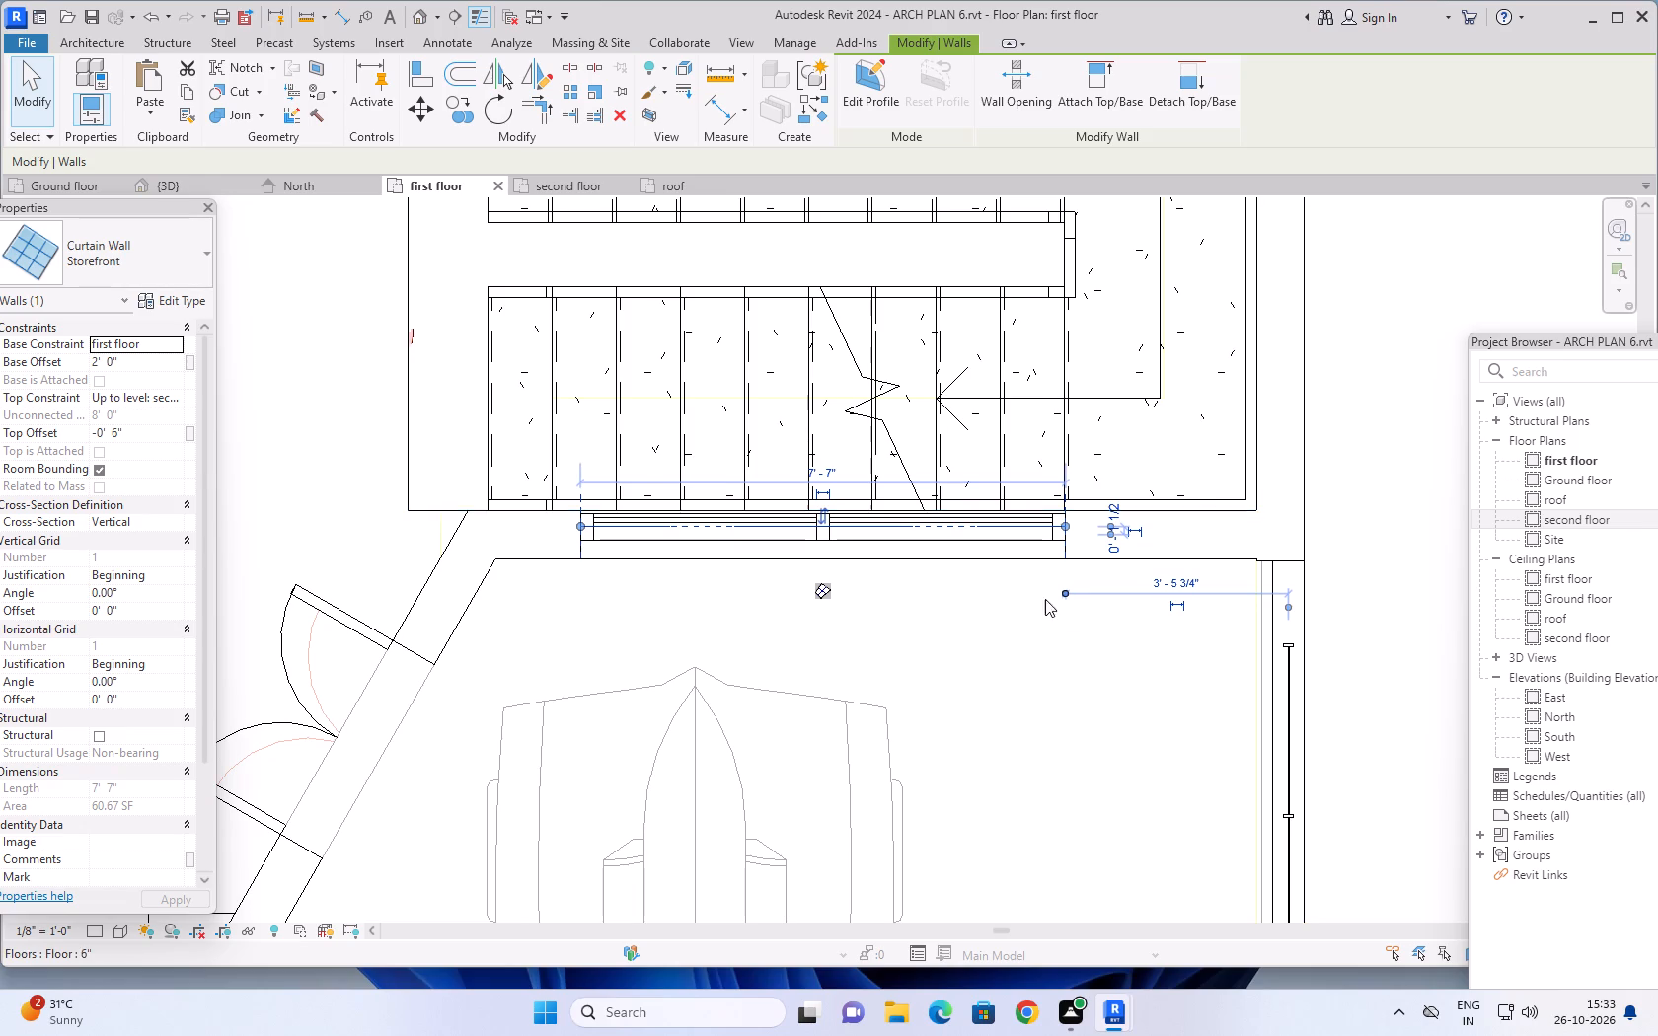
left_click(155, 370)
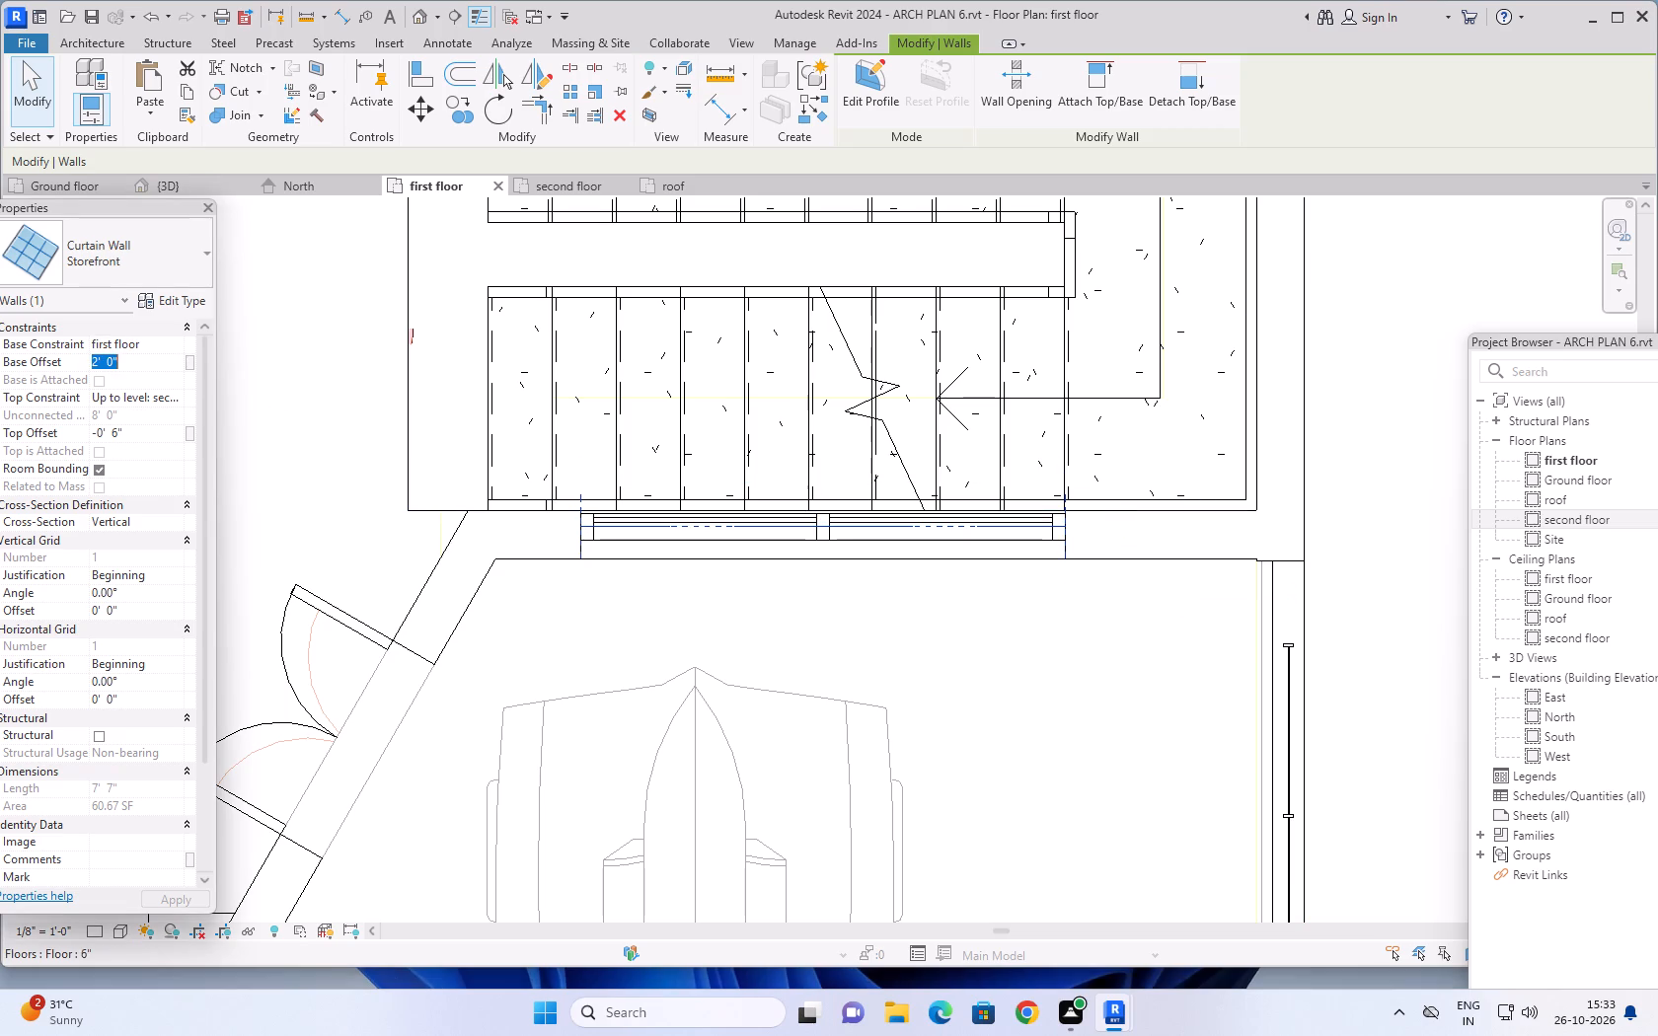
key("1")
key("apostrophe")
key("Return")
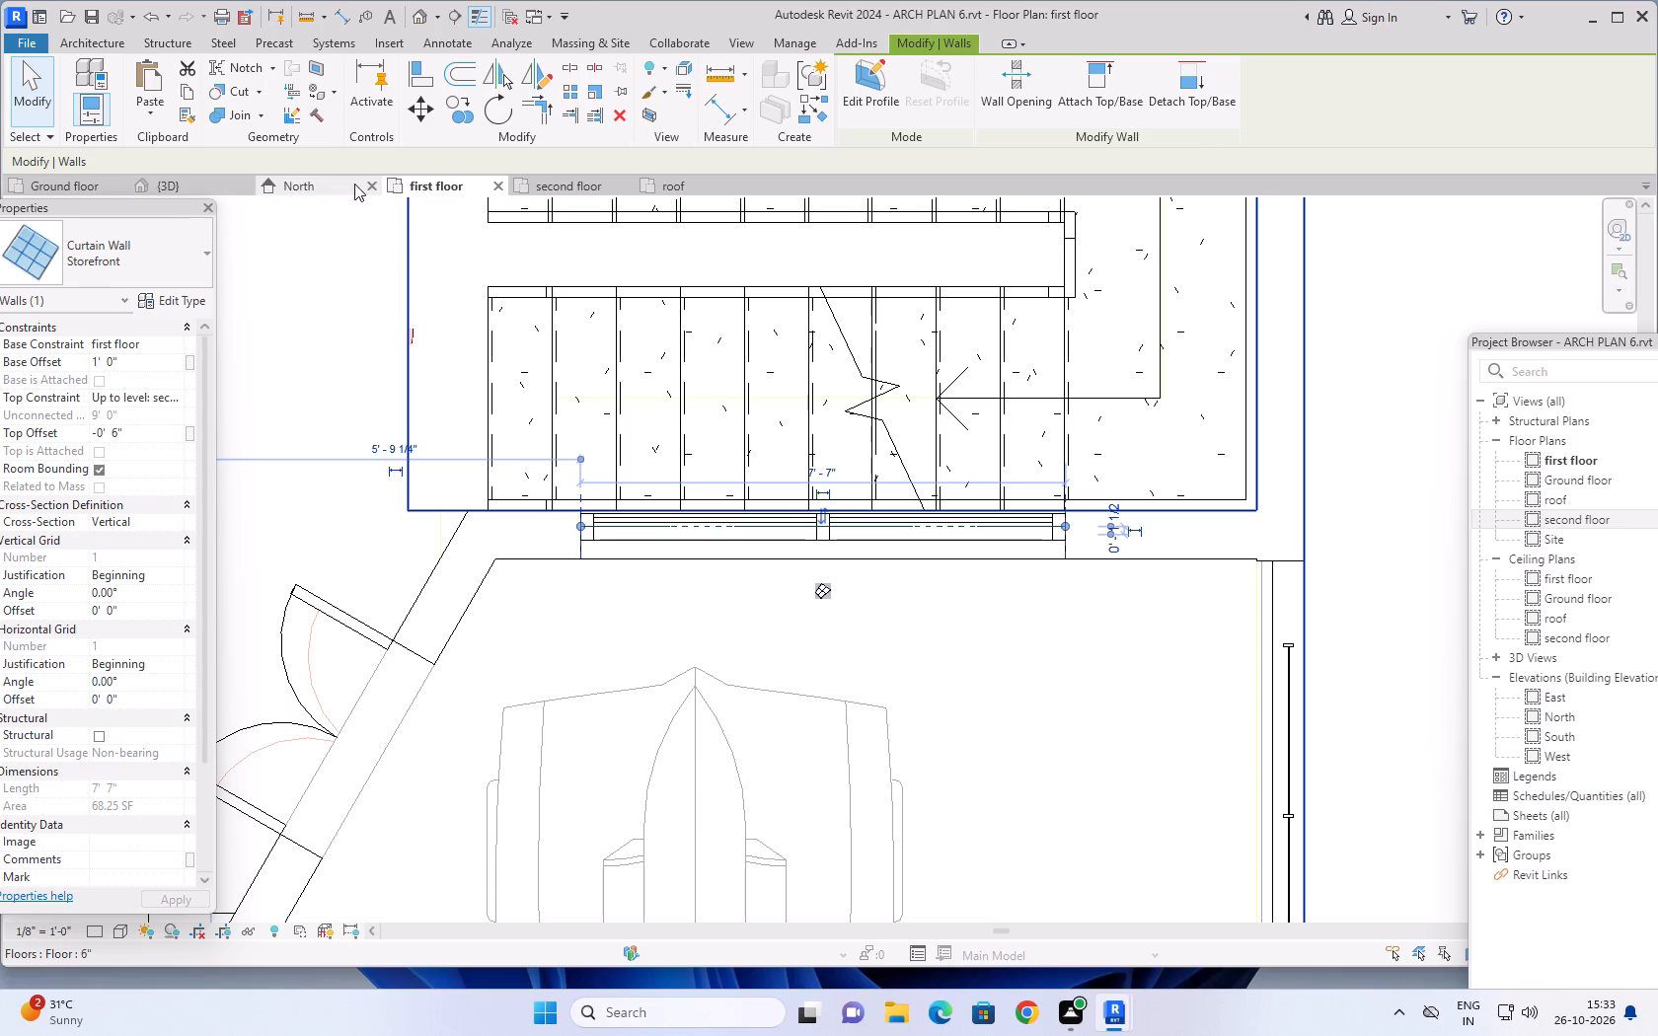
Examine the lowered Storefront curtain wall behind the balcony railing in the 3D view, from the front, above, below and the front corner.
left_click(178, 181)
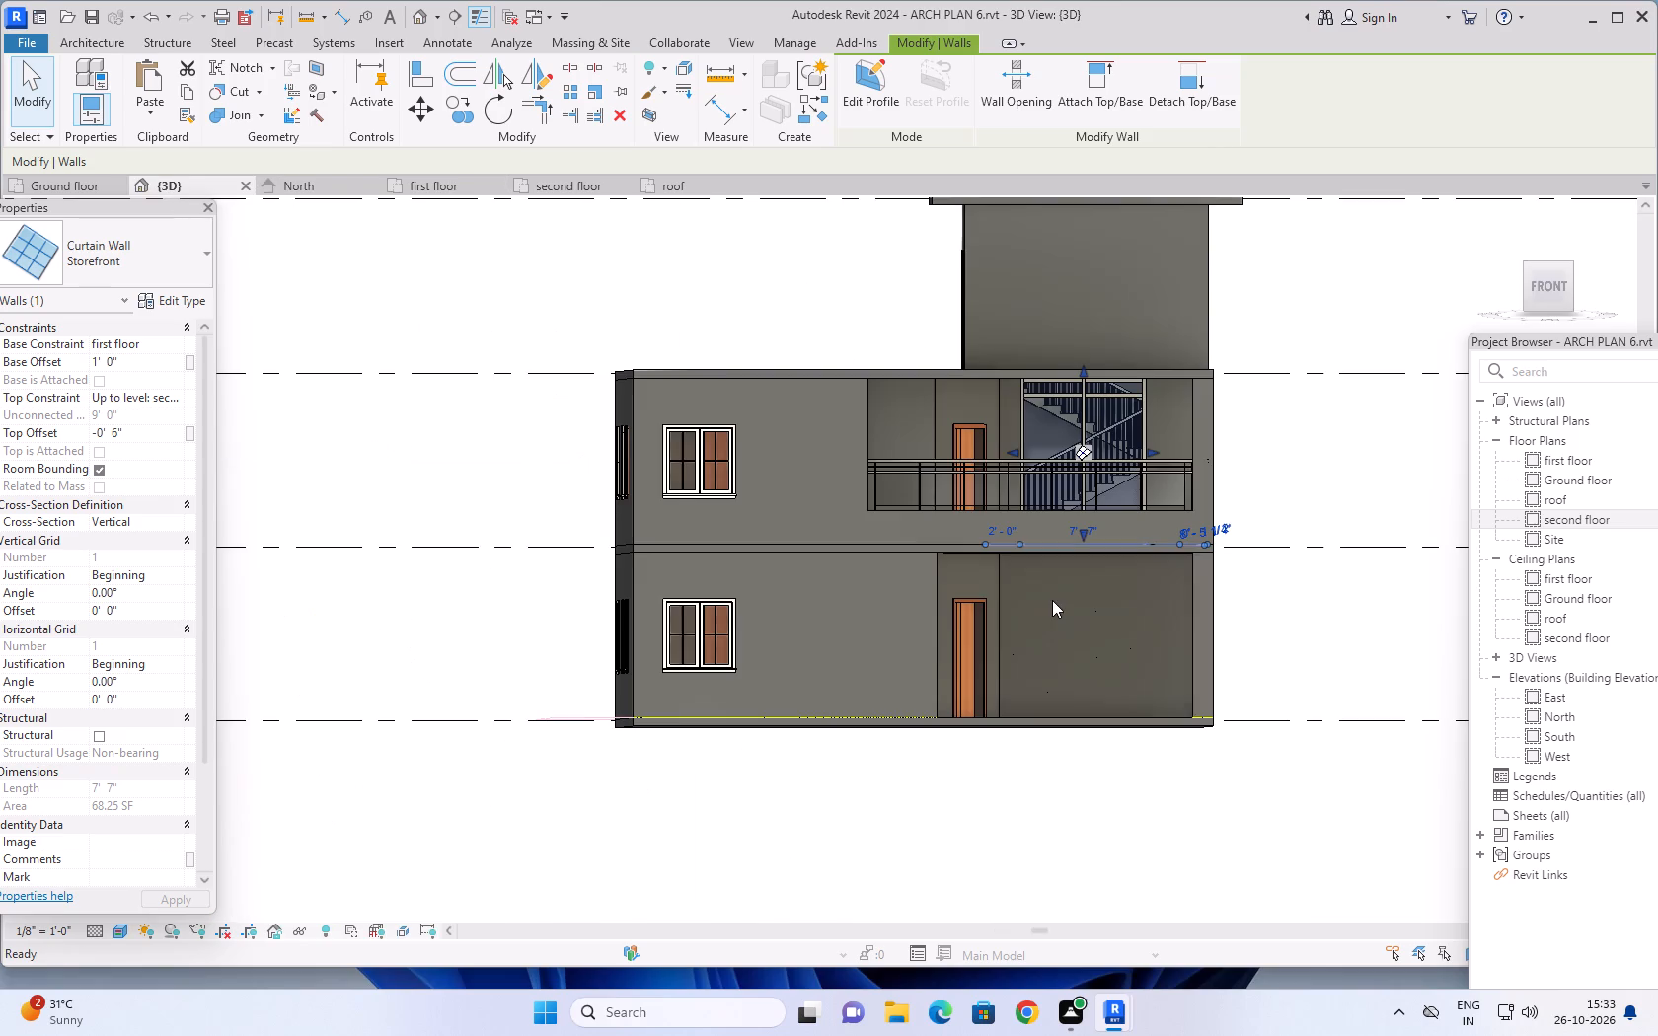
middle_click_drag(1282, 450, 1256, 464)
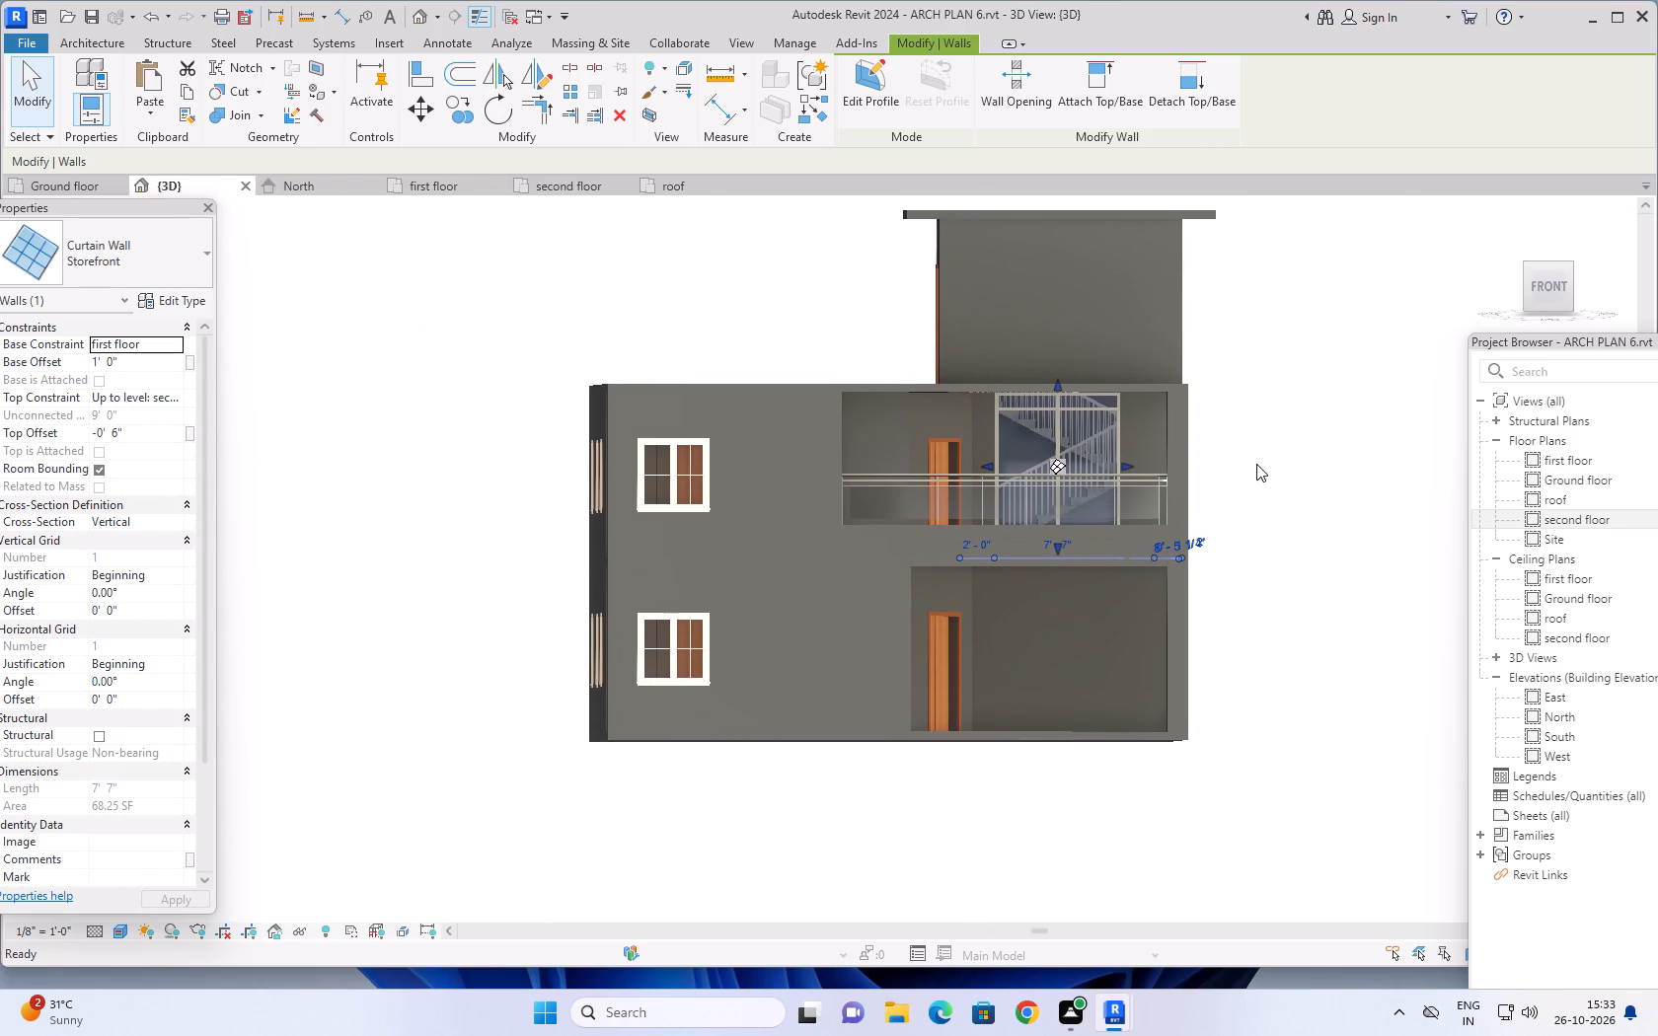
middle_click_drag(1278, 466, 1172, 566, "shift")
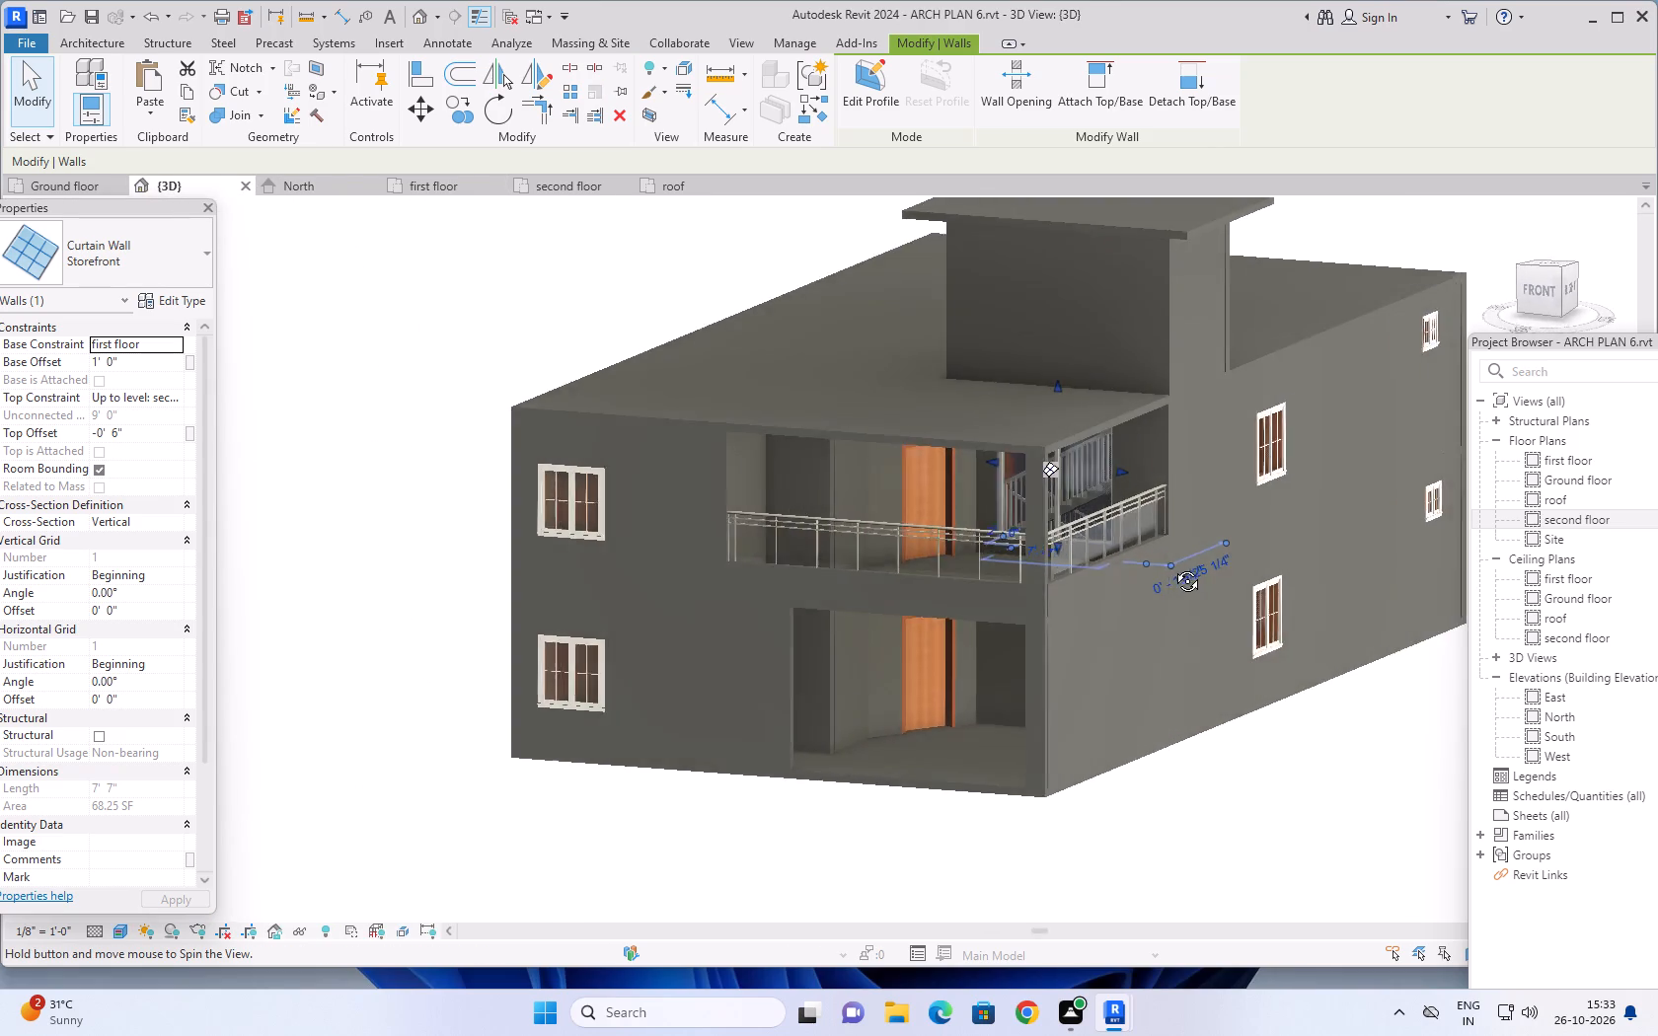
middle_click_drag(1172, 566, 1279, 529, "shift")
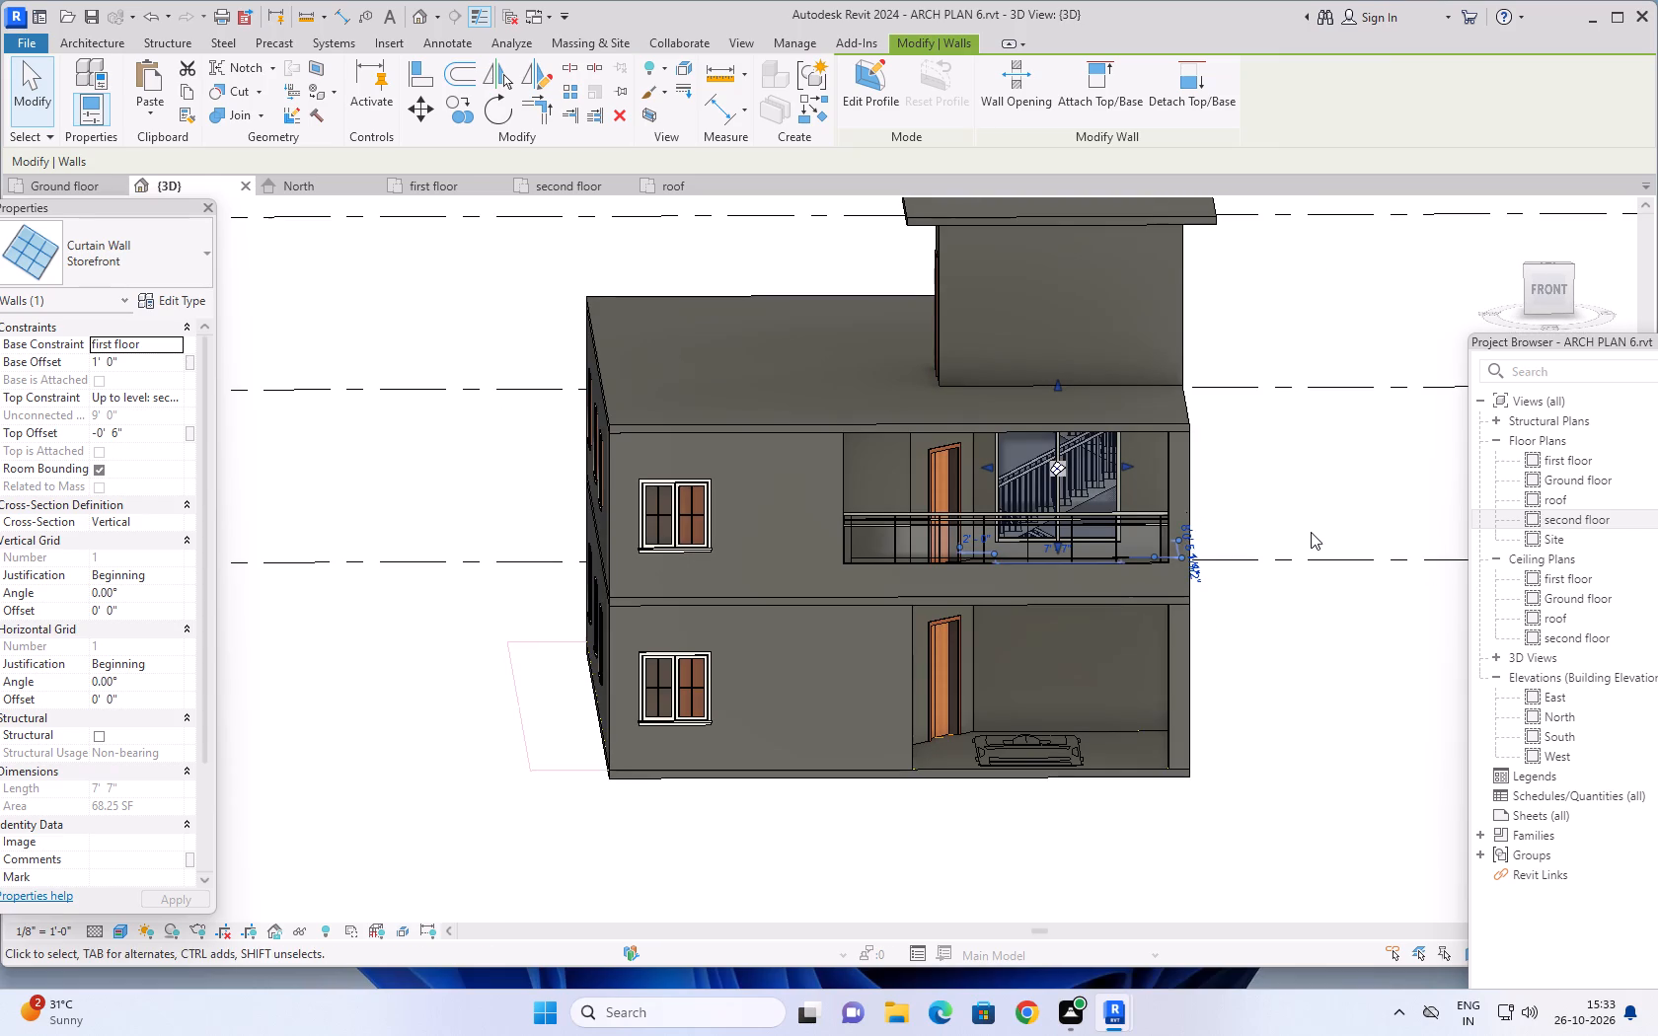
middle_click_drag(1311, 532, 1291, 541, "shift")
scroll(1064, 461, "up", 2)
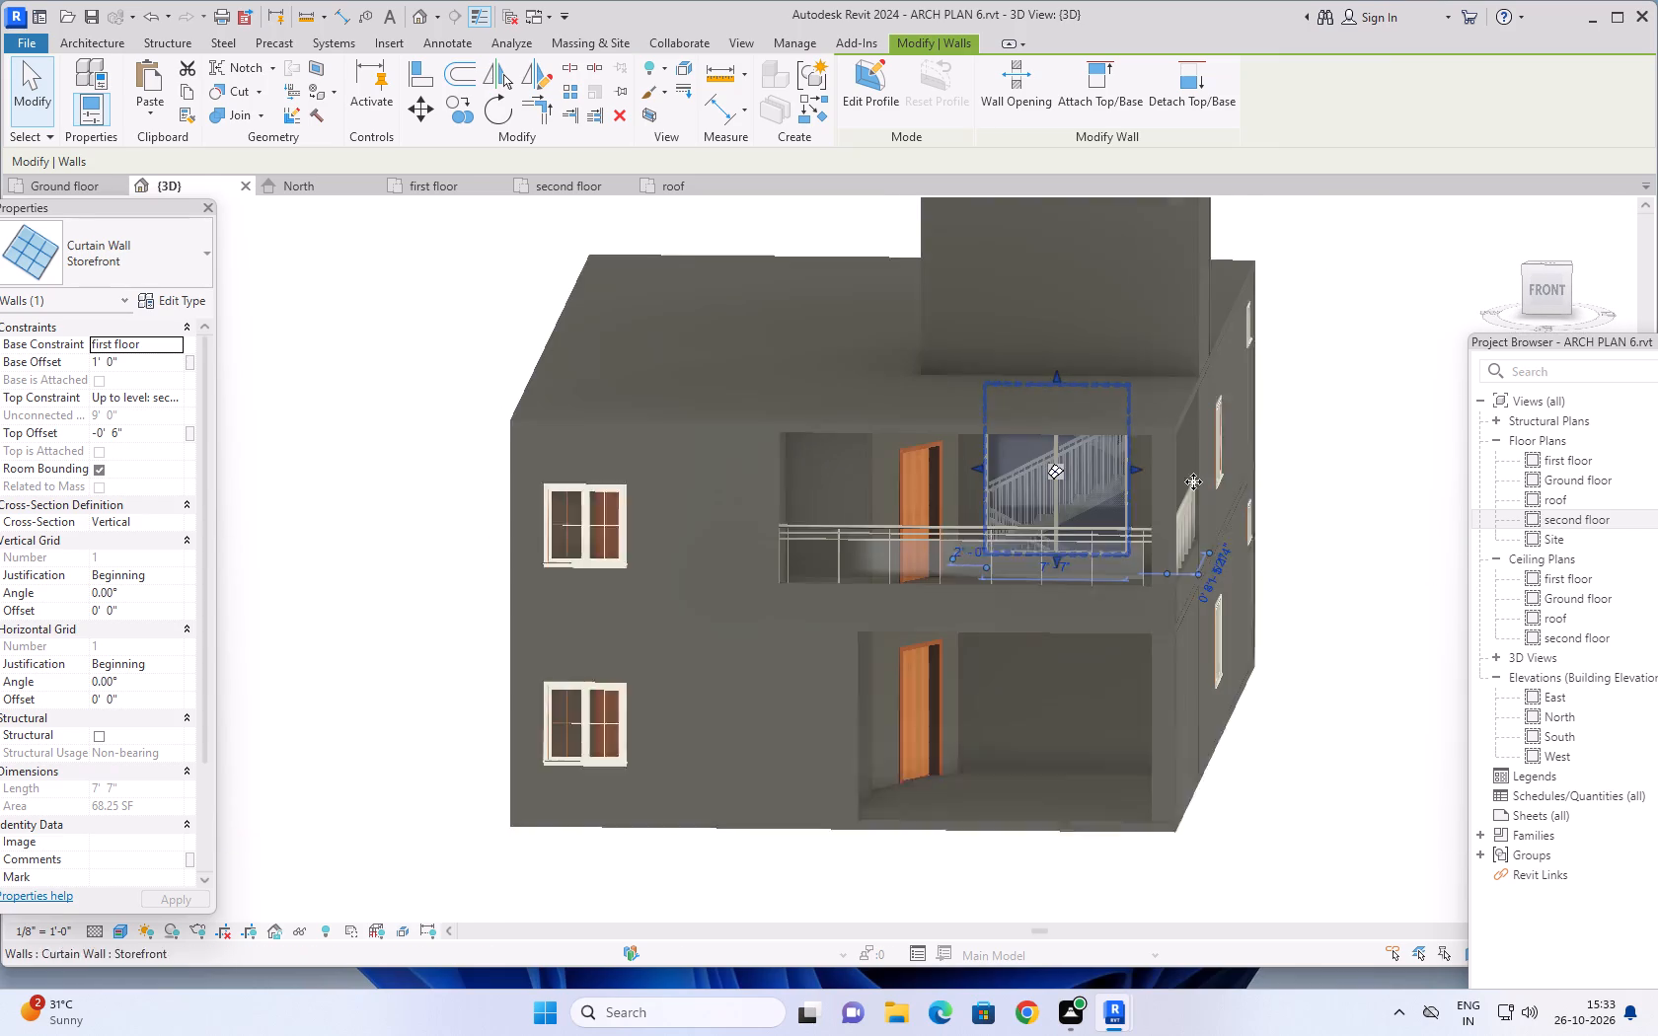
middle_click_drag(1347, 510, 1328, 442, "shift")
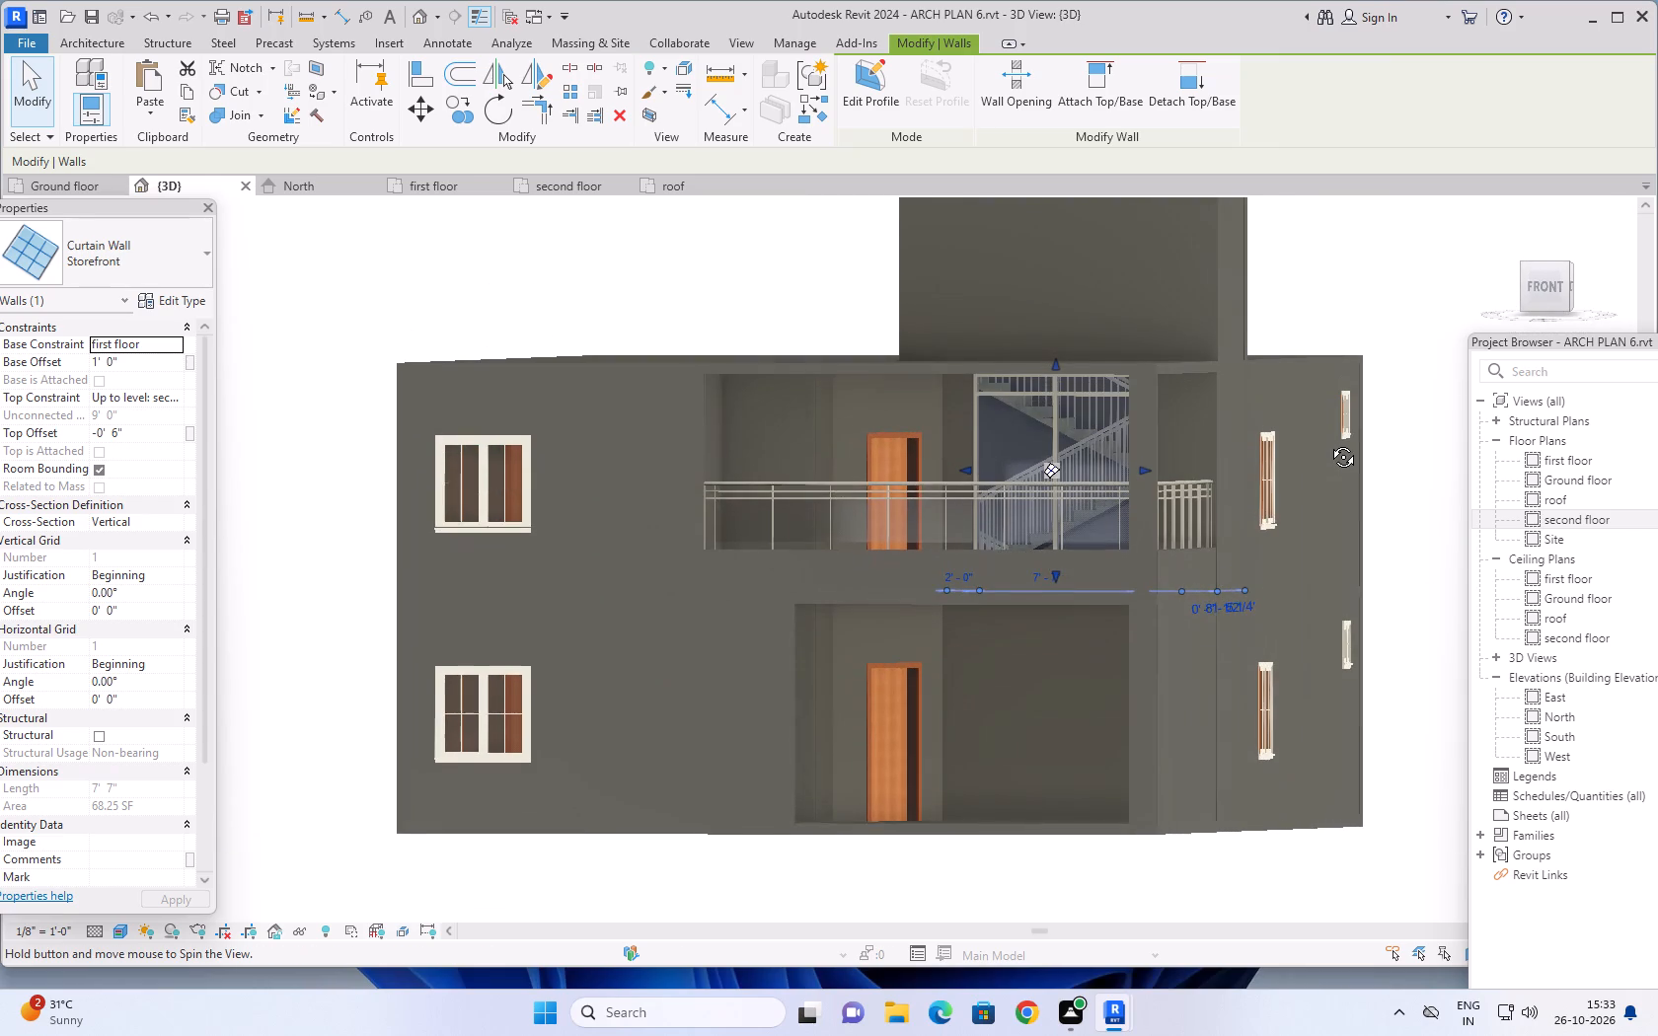
middle_click_drag(1328, 442, 1359, 431, "shift")
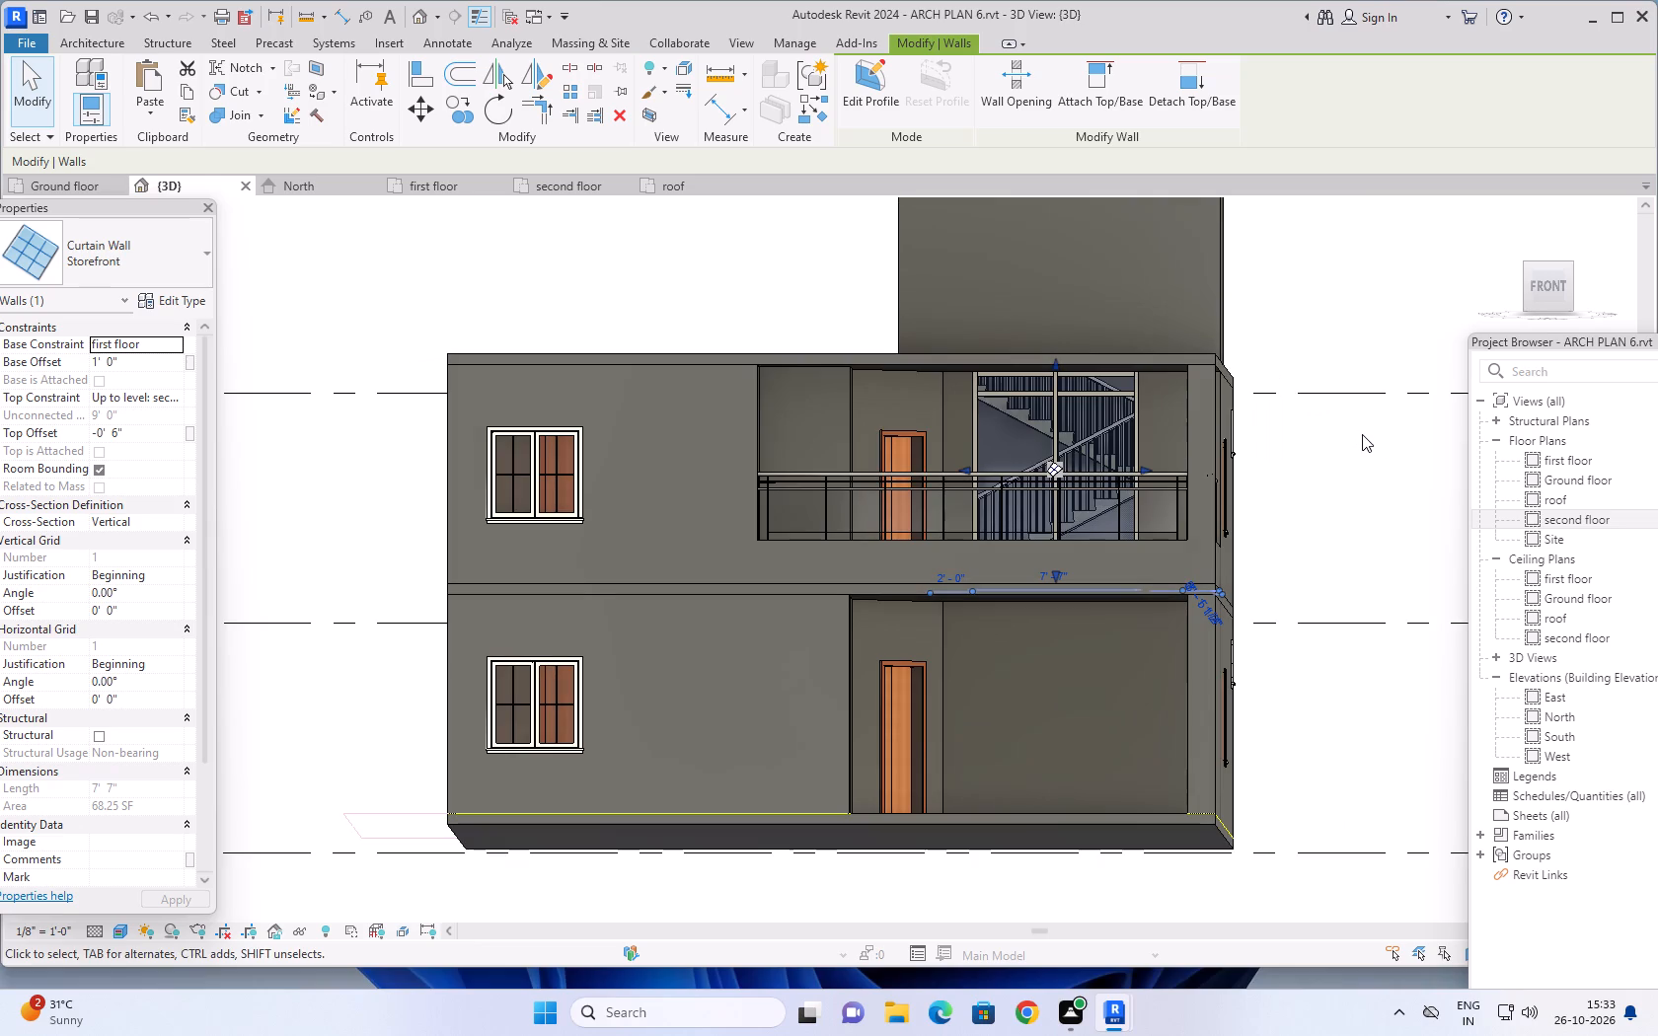
scroll(1362, 434, "up", 1)
middle_click_drag(1360, 445, 1340, 481, "shift")
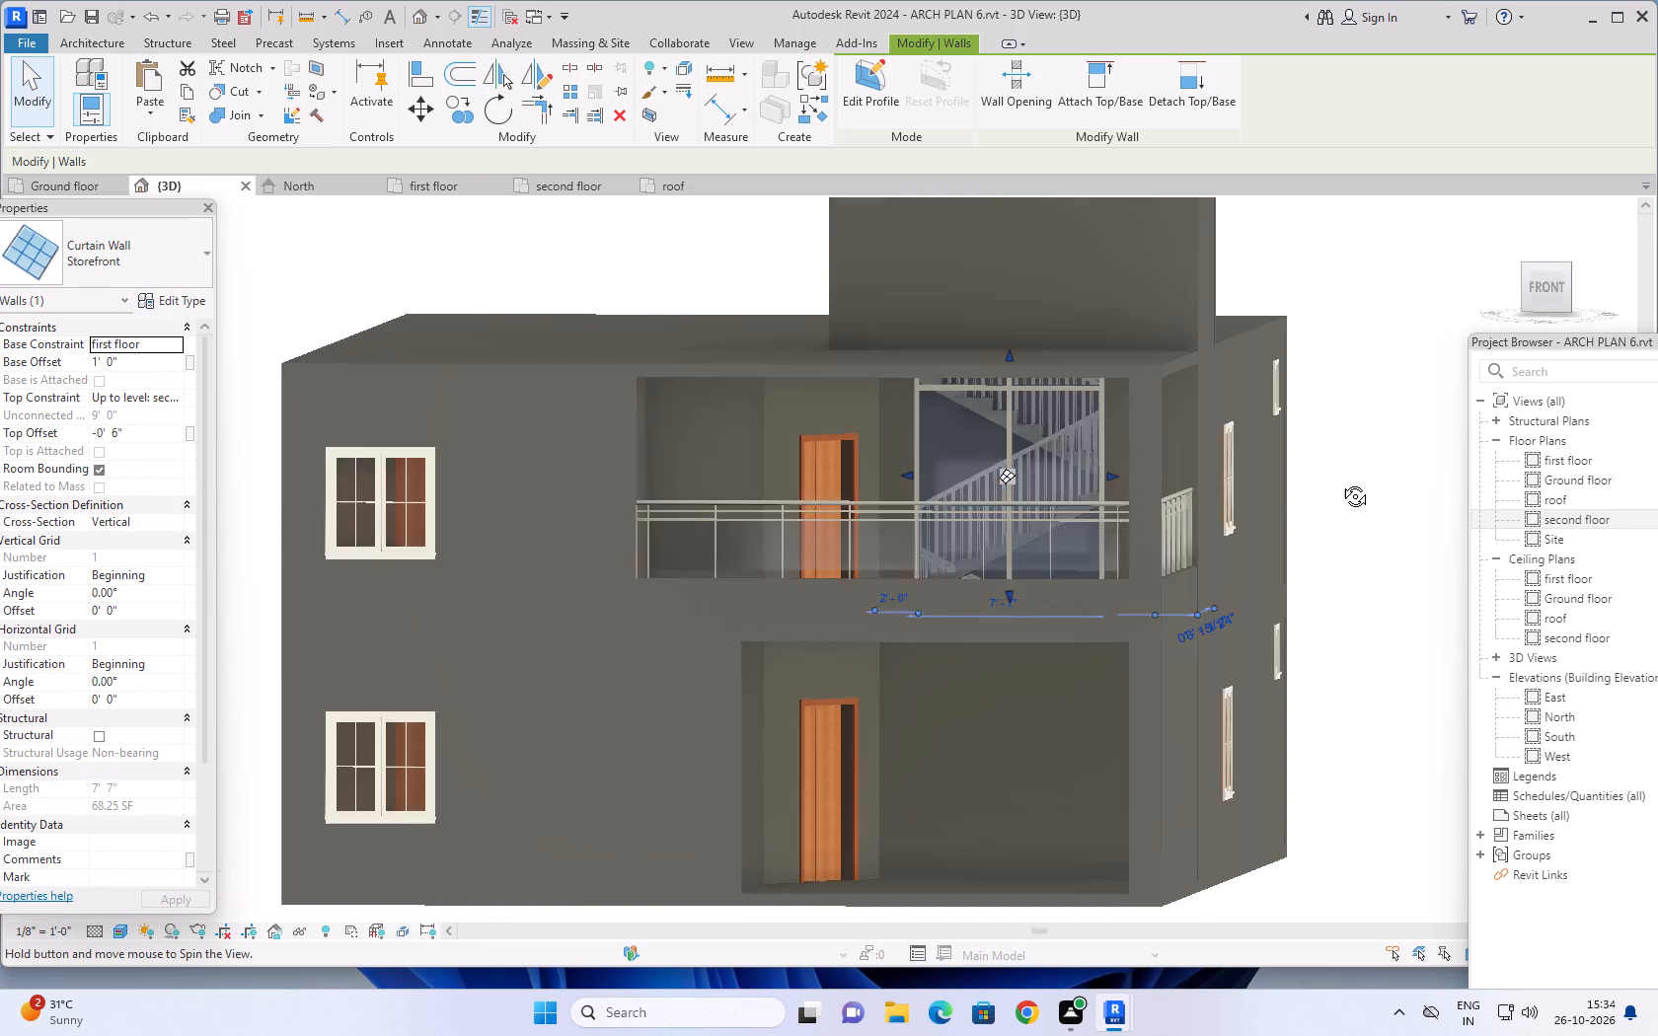
middle_click_drag(1340, 481, 1337, 440, "shift")
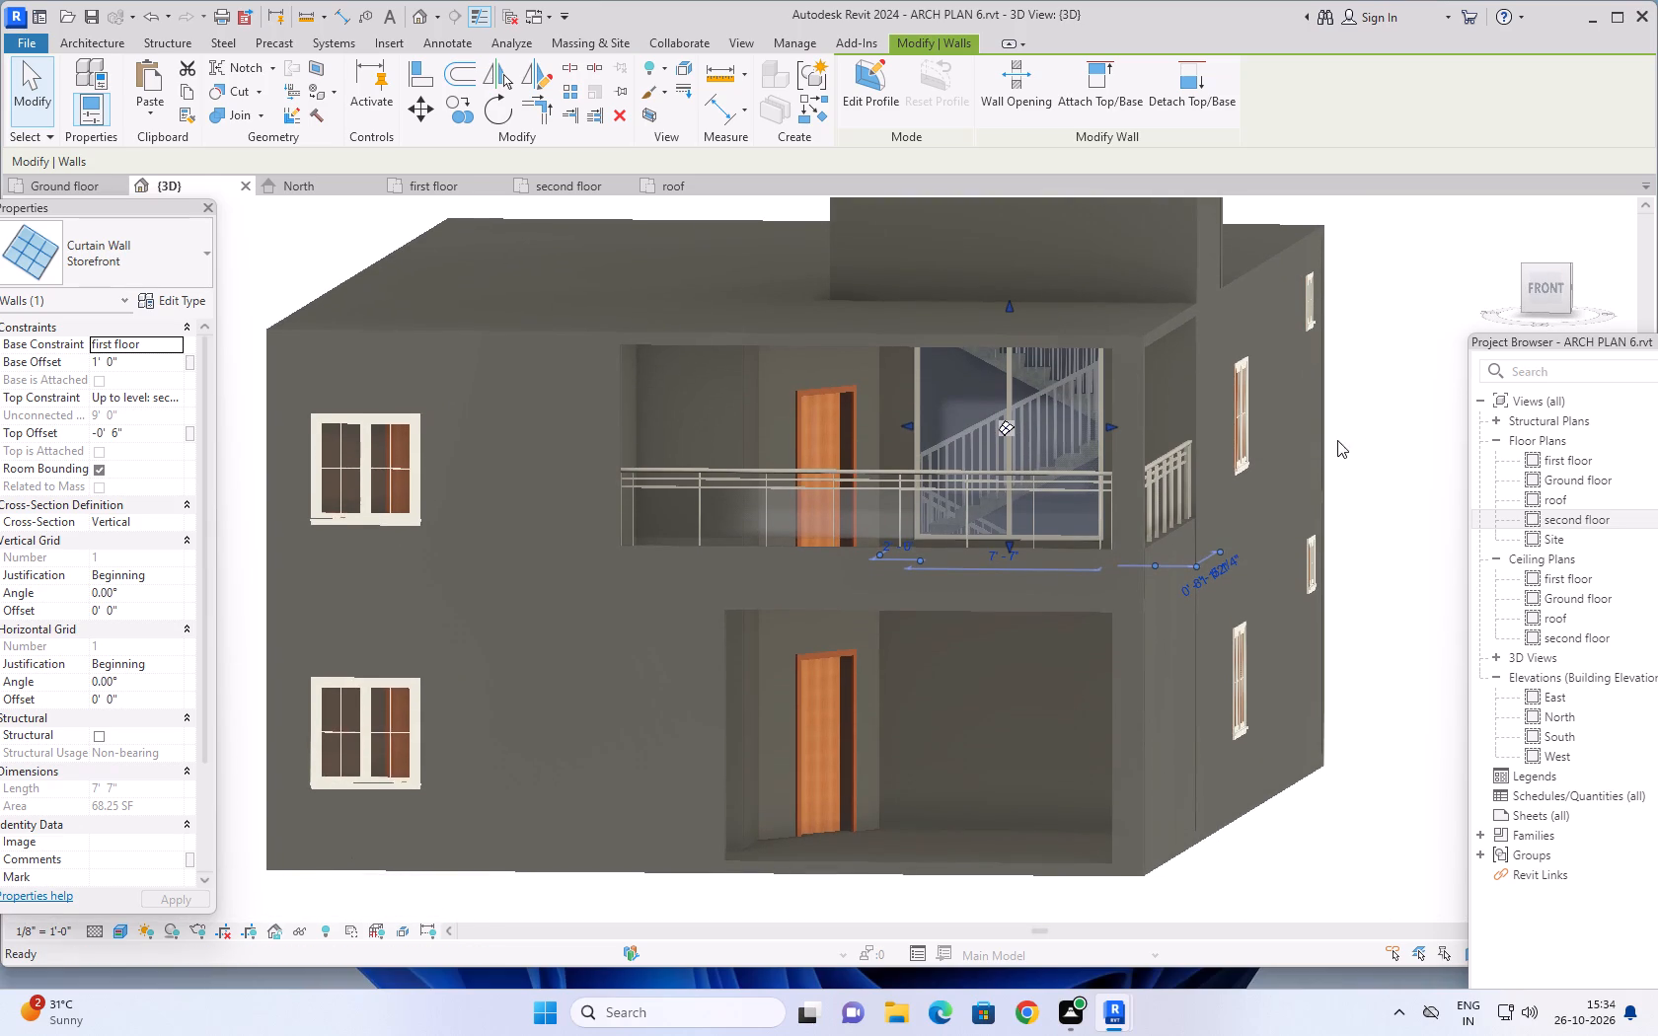
middle_click_drag(1348, 430, 1332, 497)
middle_click_drag(1332, 497, 1340, 428, "shift")
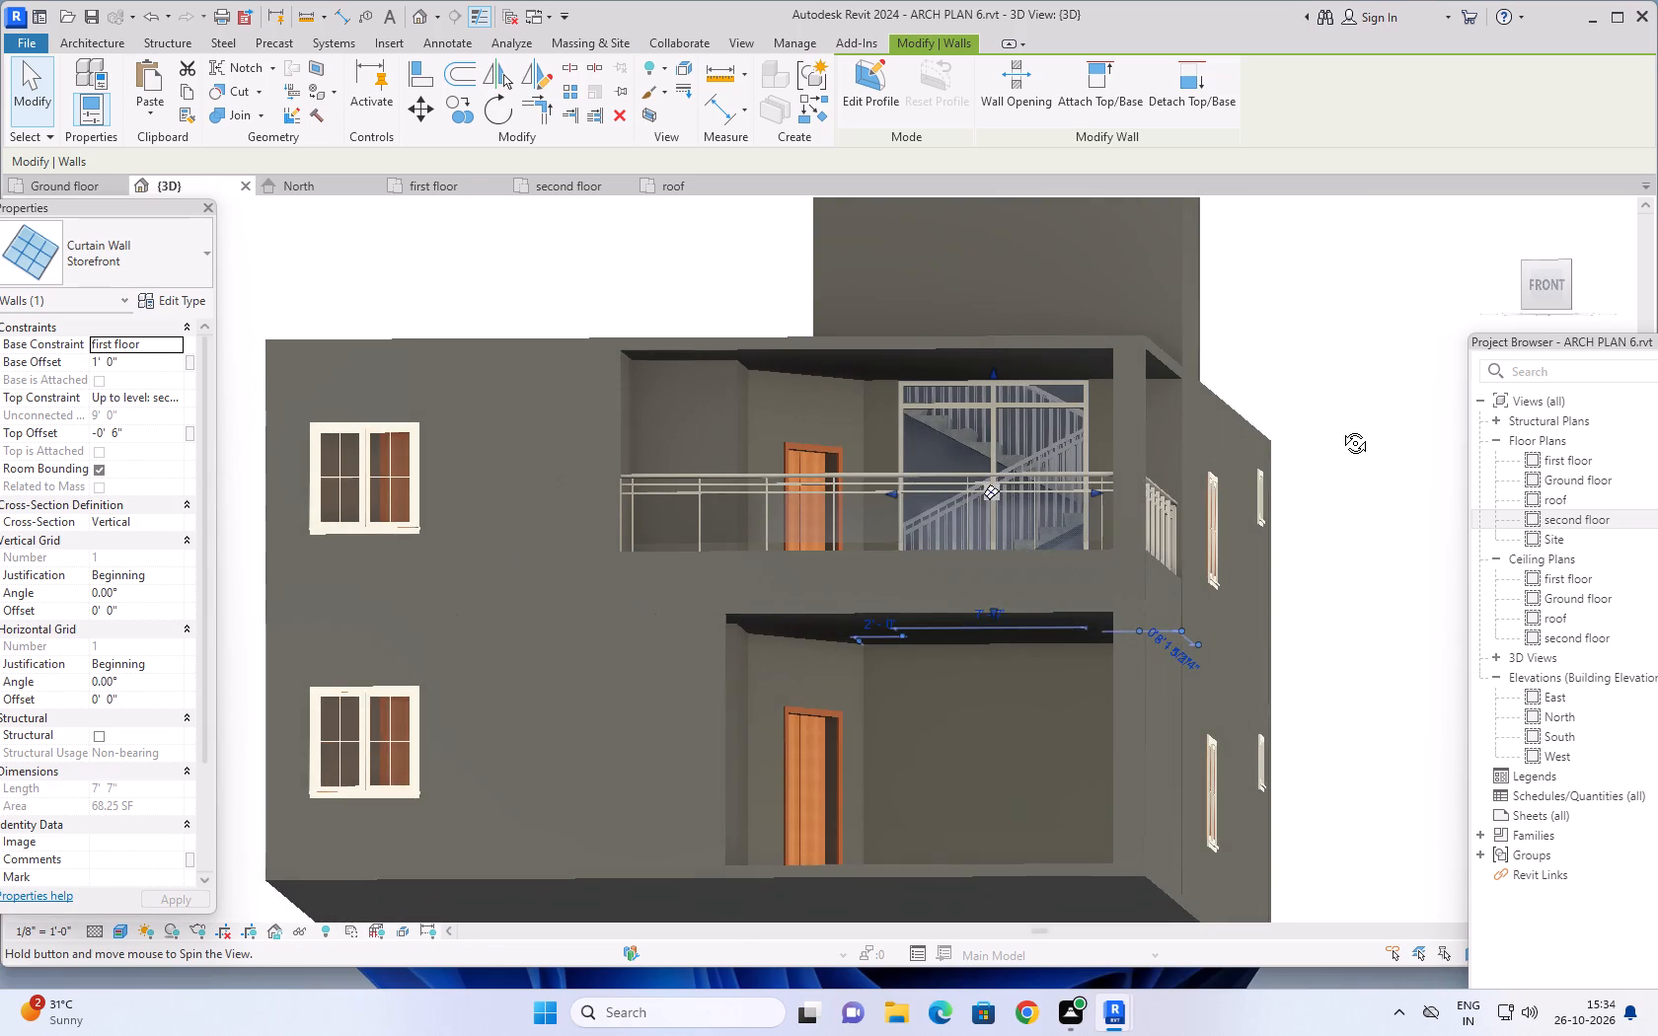
middle_click_drag(1340, 428, 1339, 462, "shift")
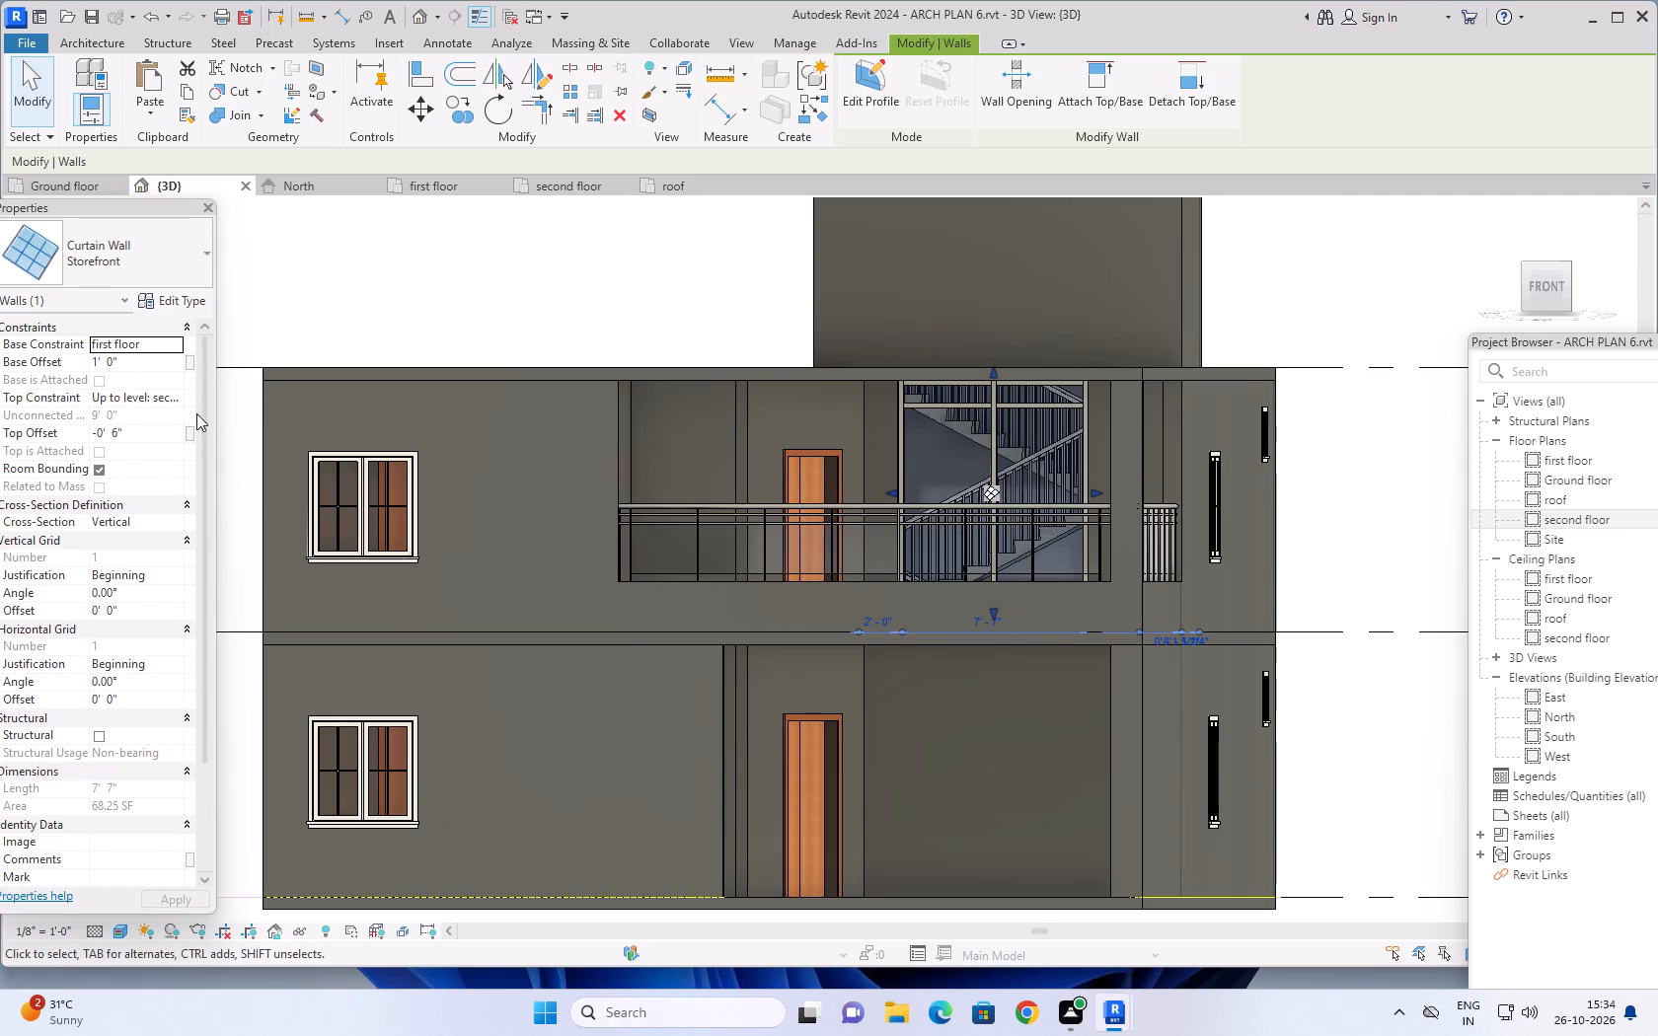
Set the top offset of the Storefront curtain wall behind the balcony to -2'.
left_click(142, 435)
type("-2'")
key("Return")
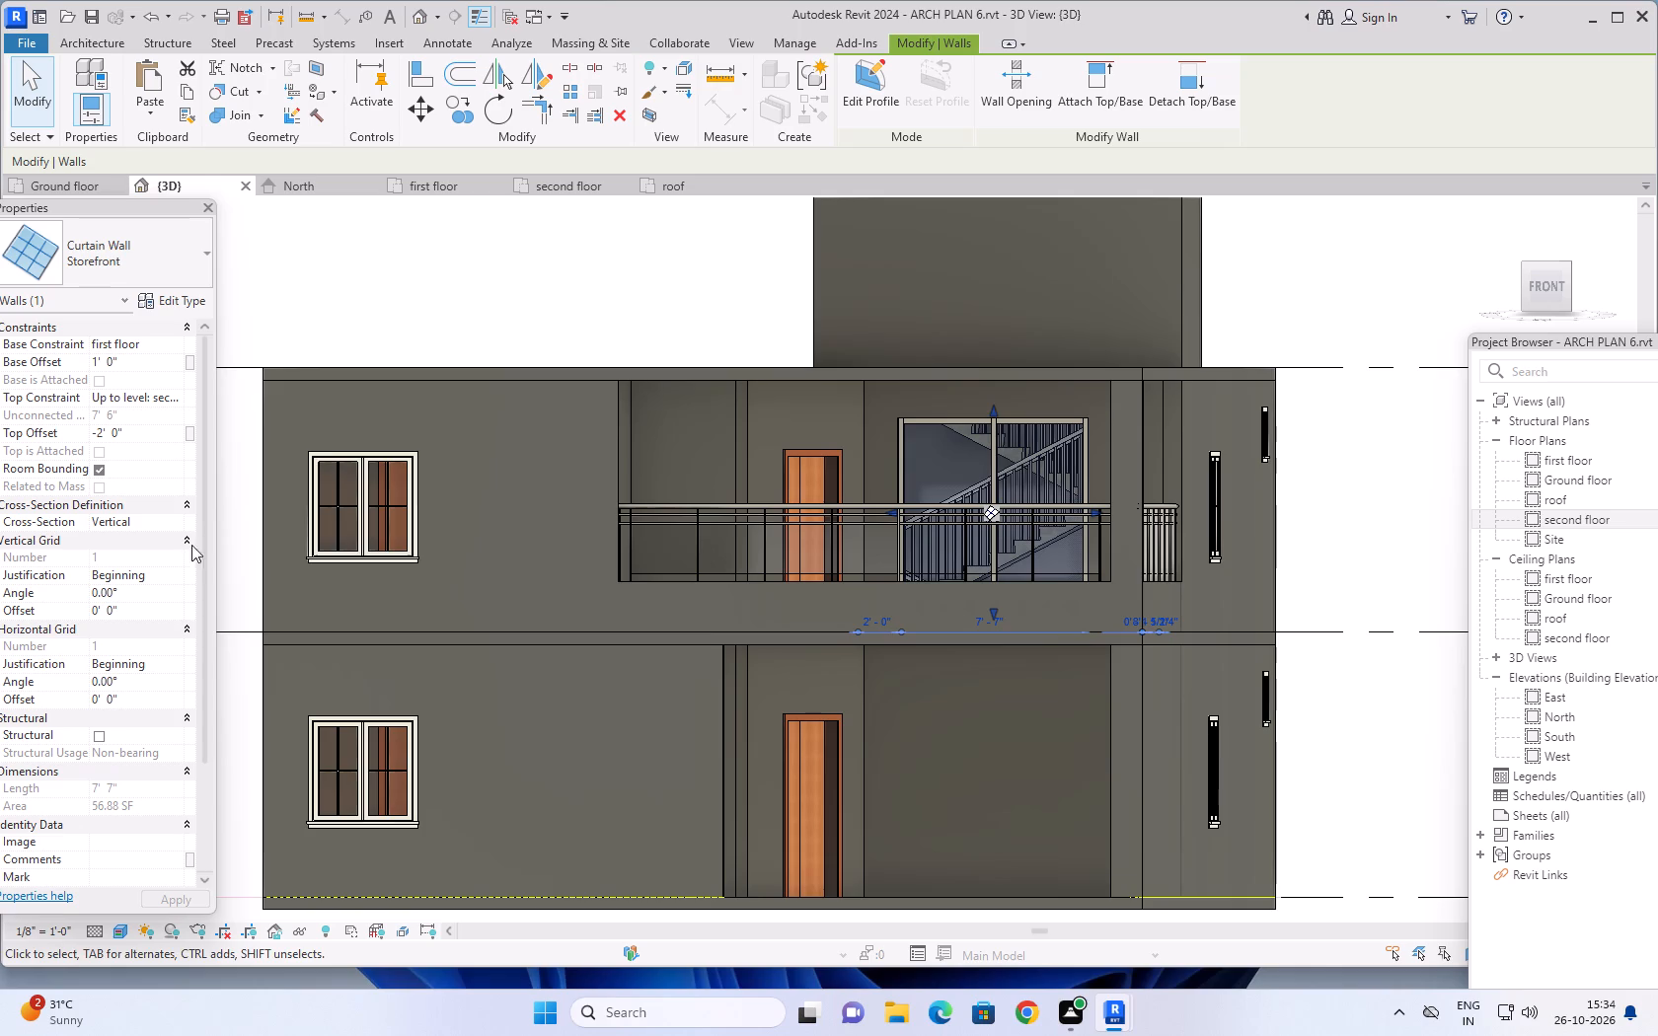
Check the curtain wall's new height against the balcony and the whole front facade in the 3D view.
scroll(426, 385, "down", 2)
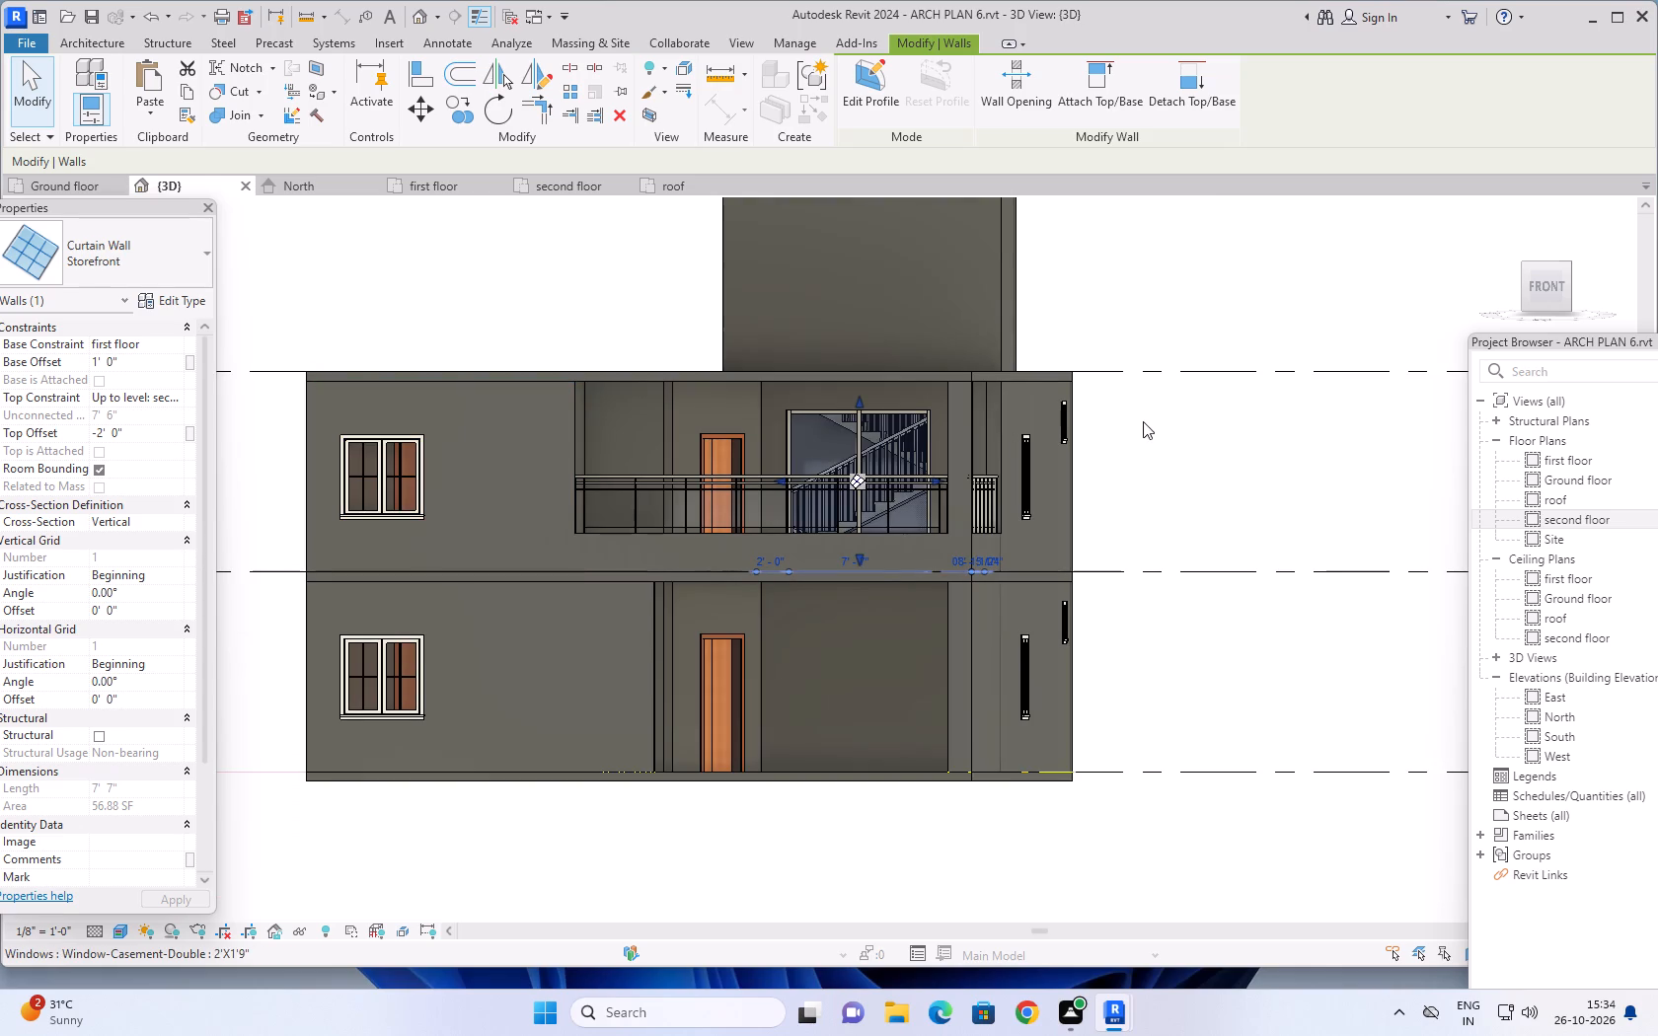
middle_click_drag(1164, 308, 1171, 418)
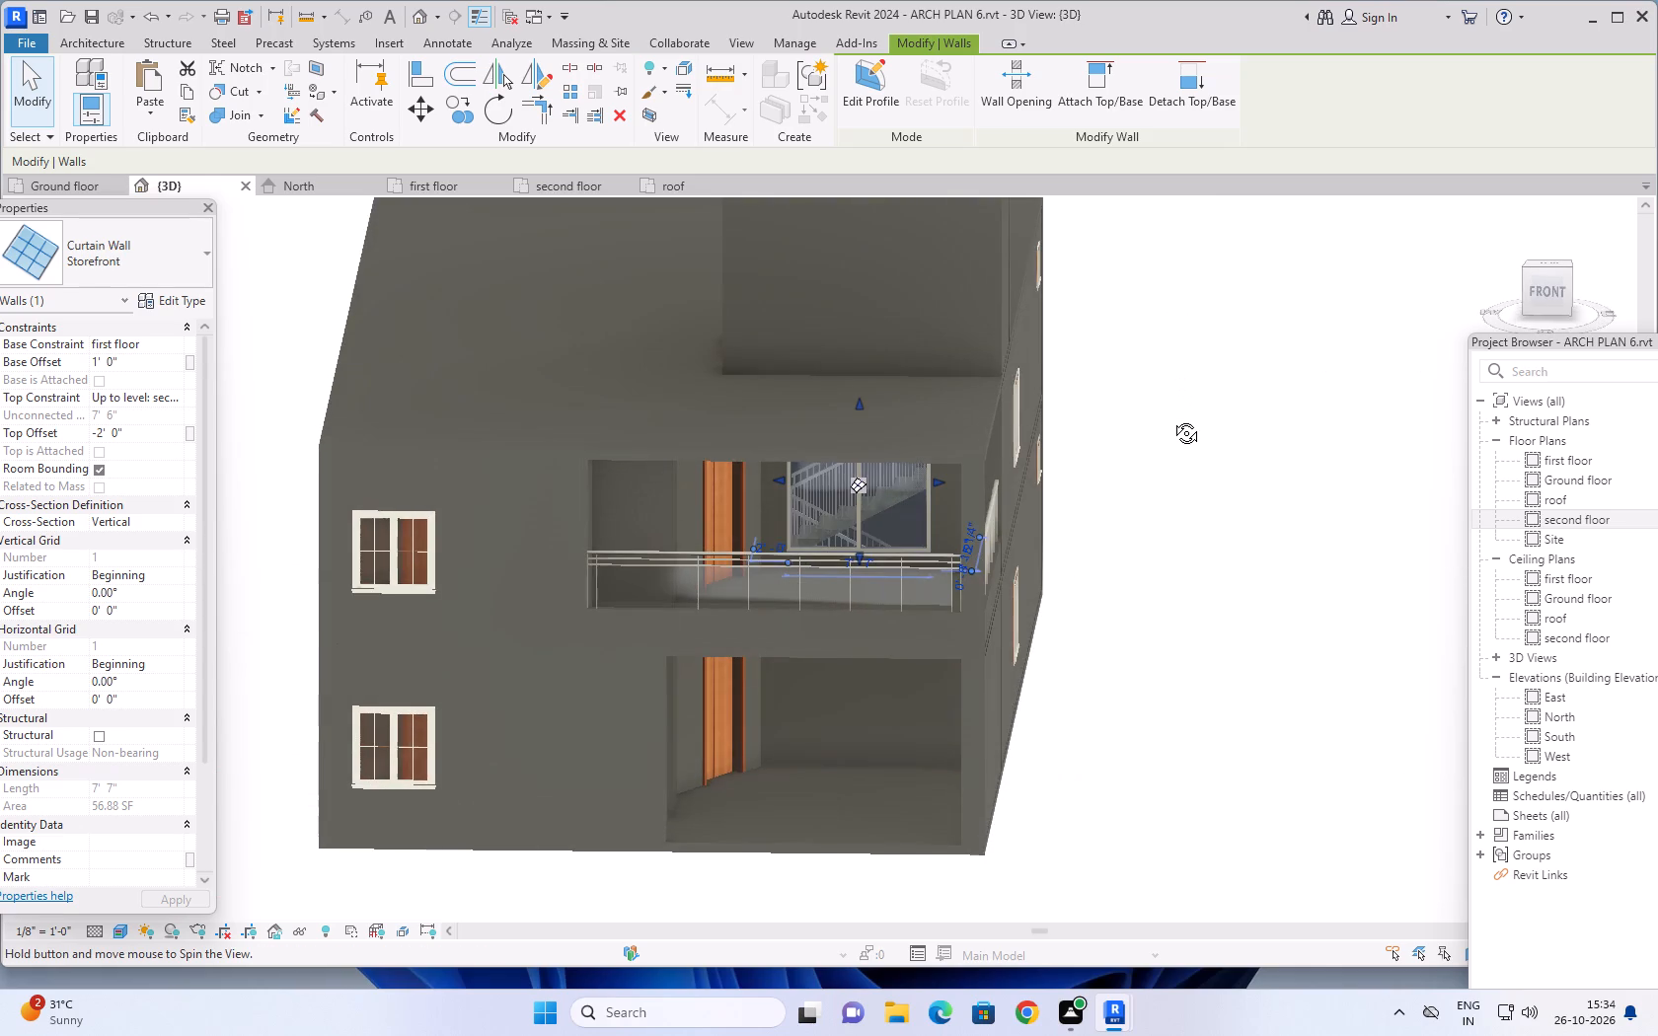
middle_click_drag(1171, 418, 1170, 338)
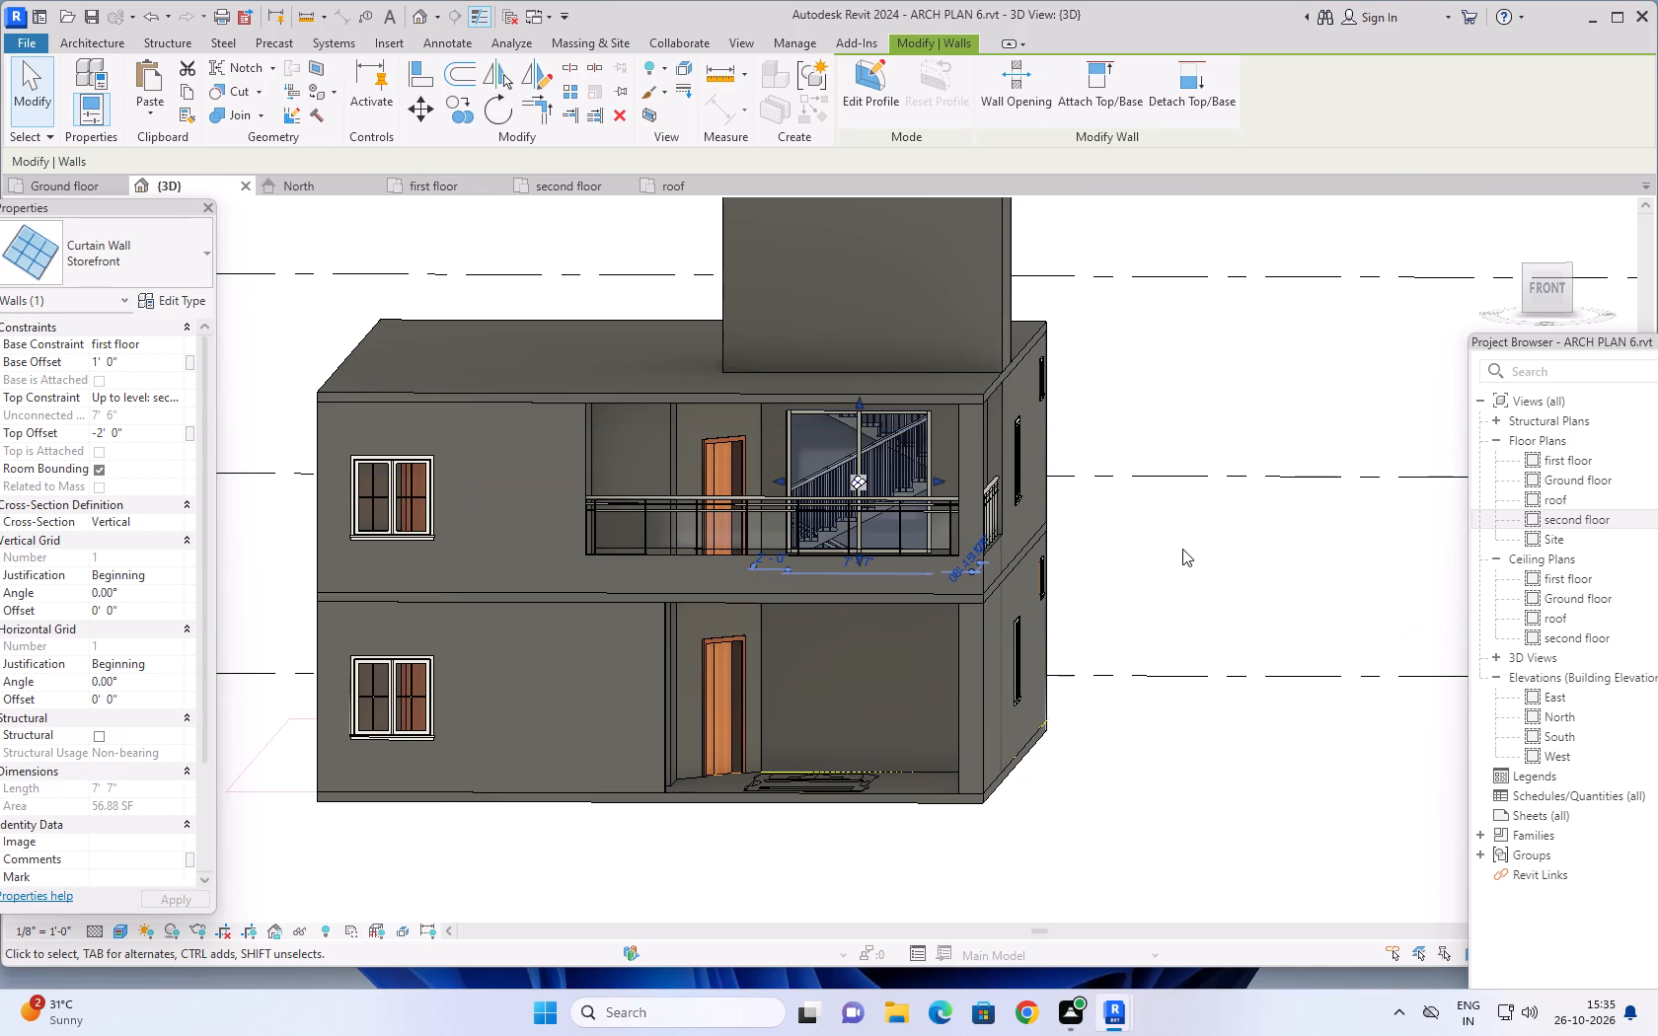
middle_click_drag(1174, 545, 1262, 525)
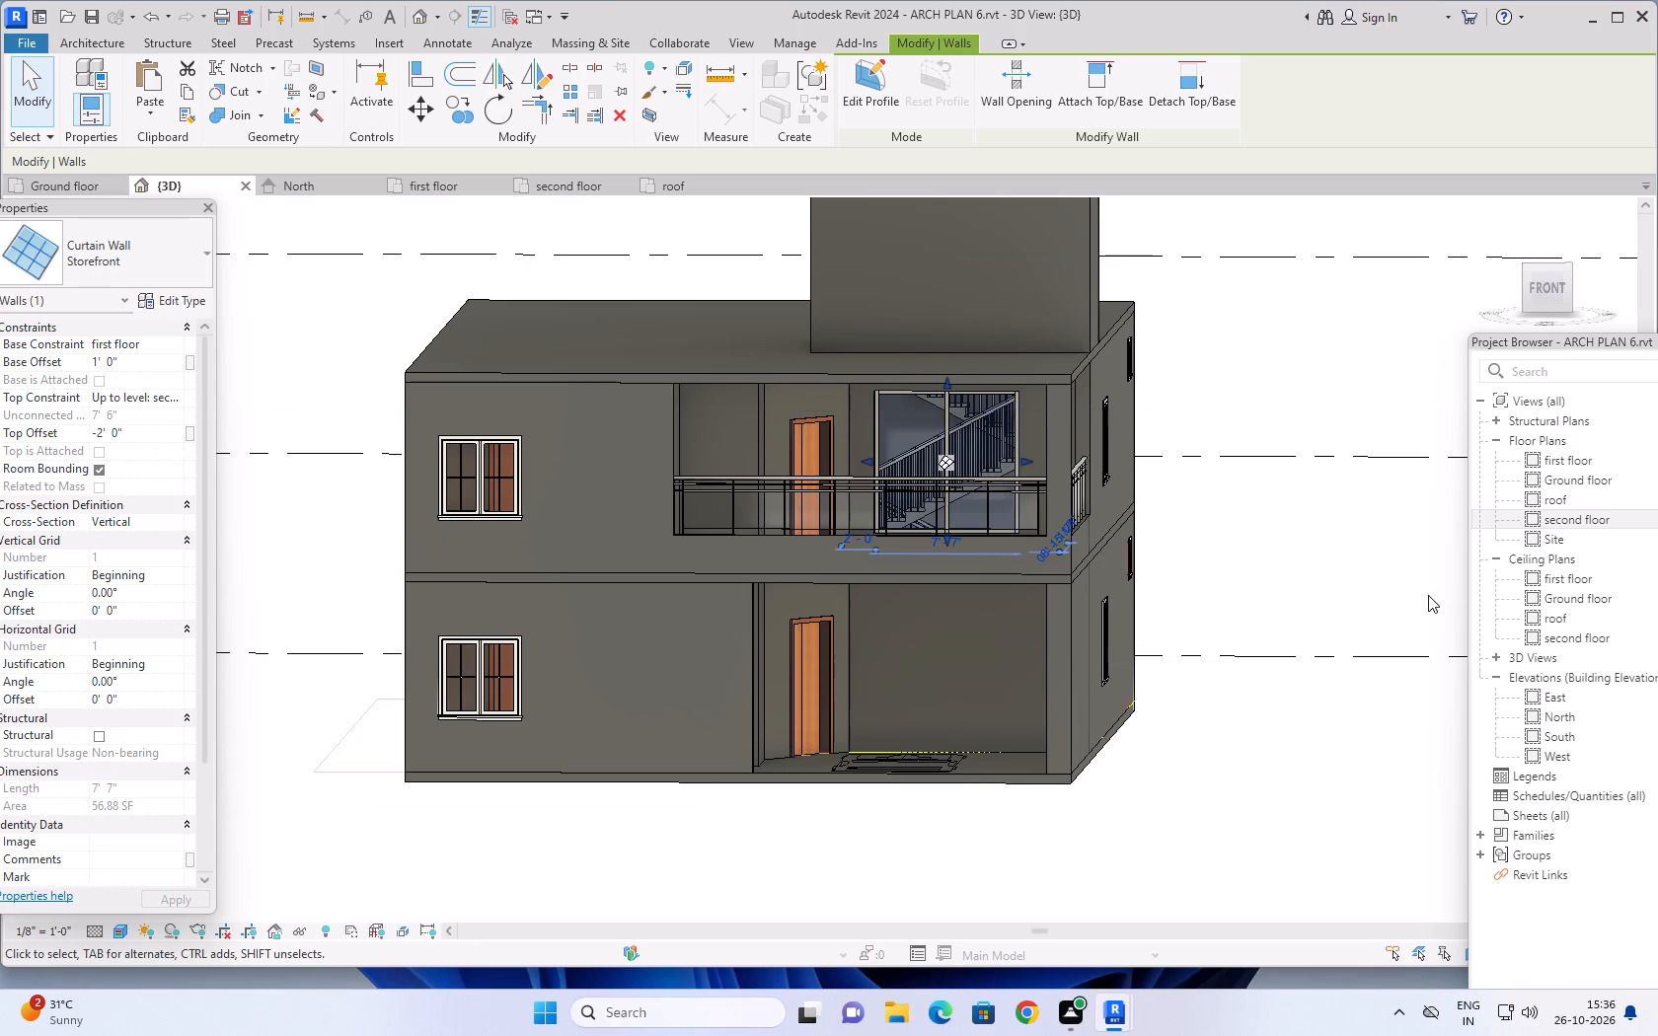
scroll(1292, 562, "down", 2)
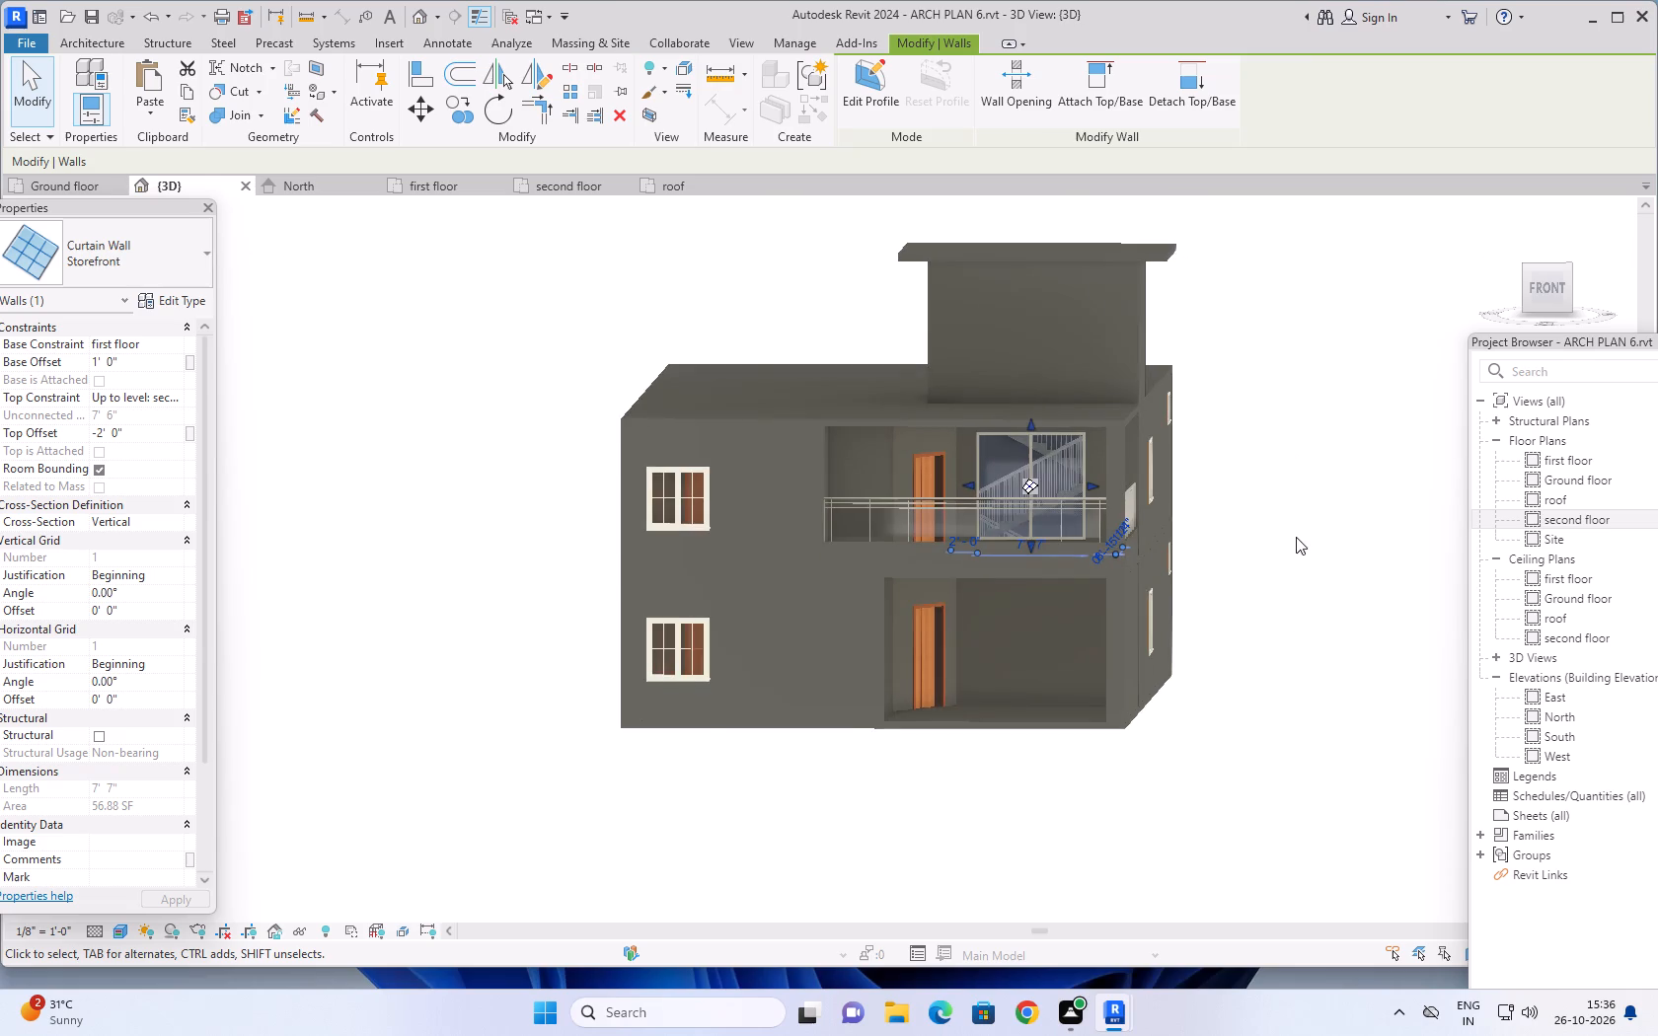
middle_click_drag(1290, 531, 1264, 549)
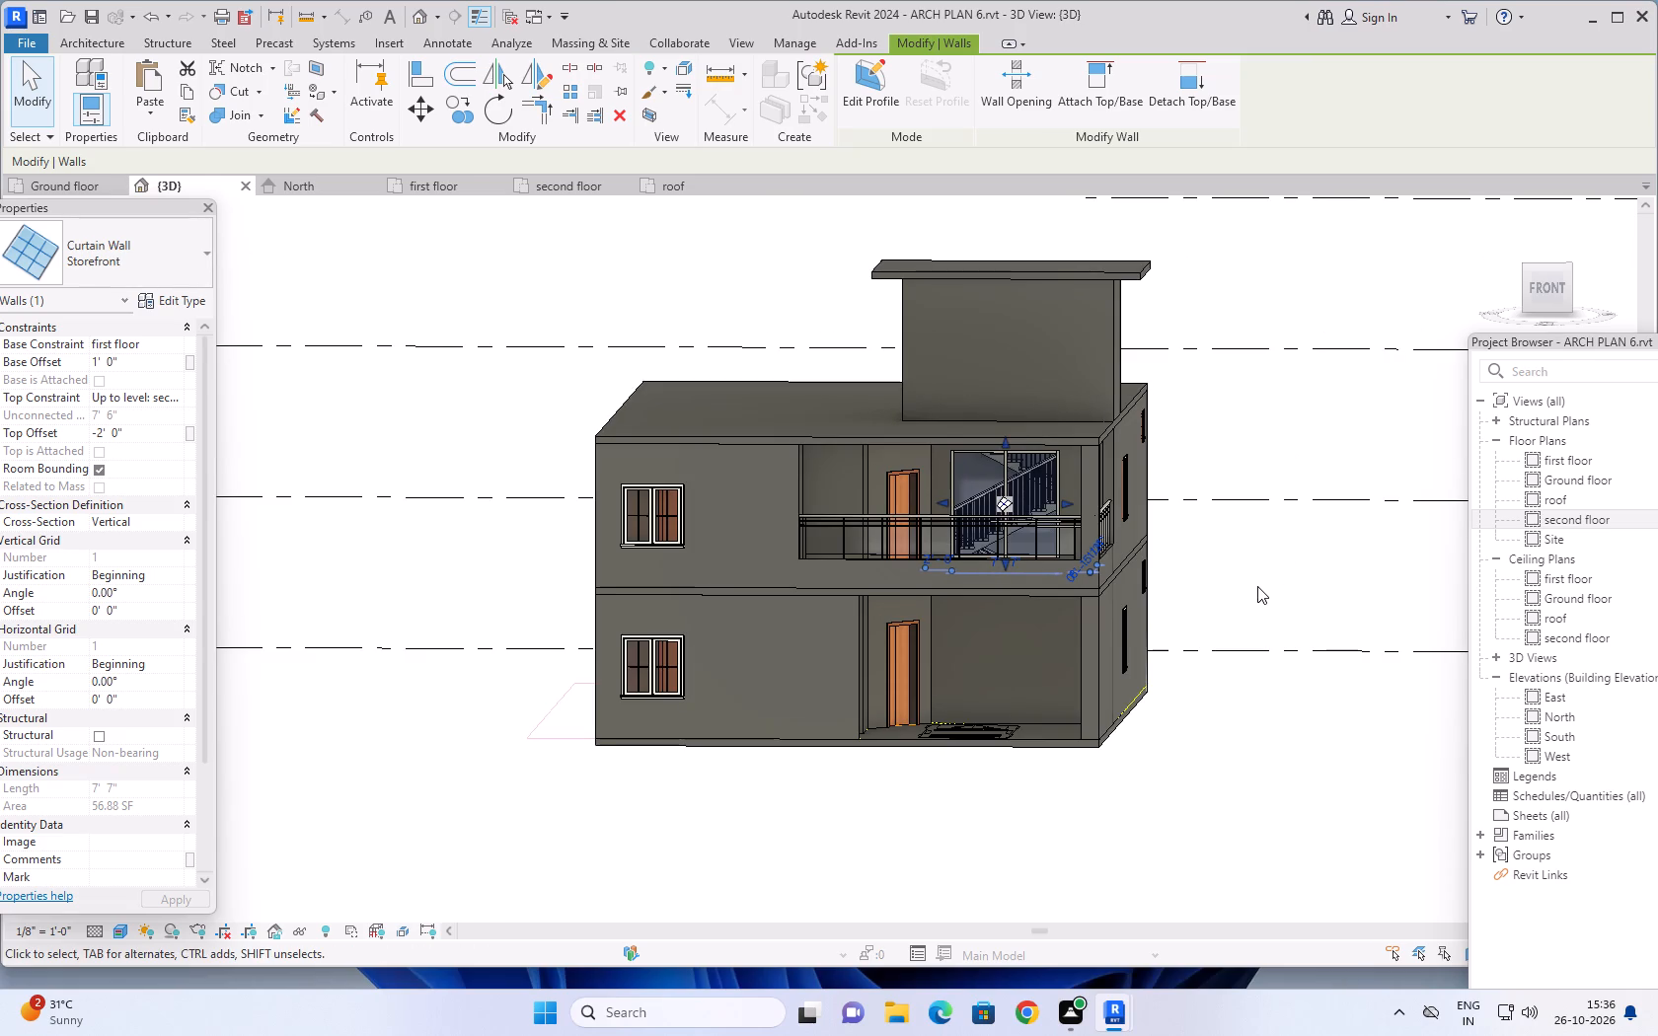
scroll(1270, 589, "down", 1)
middle_click_drag(1295, 583, 1277, 567)
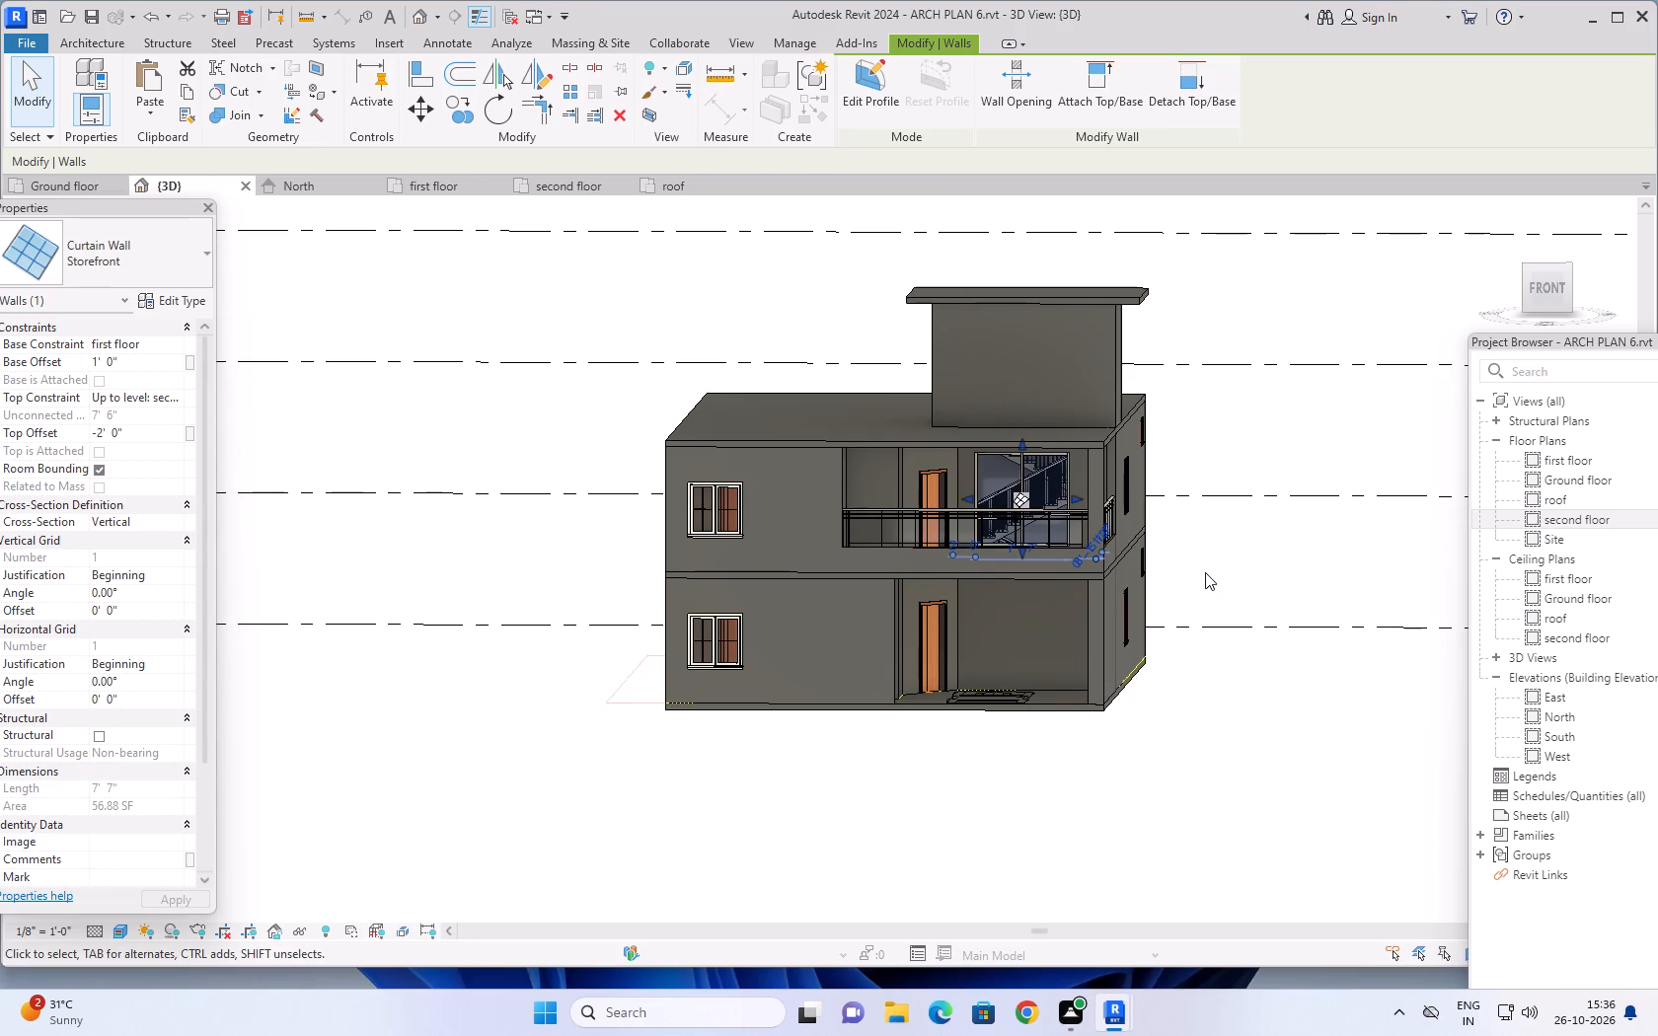
In the first-floor plan, set the length of the Storefront curtain wall beside the staircase to 6'.
middle_click_drag(1231, 568, 1234, 584)
middle_click(1234, 584)
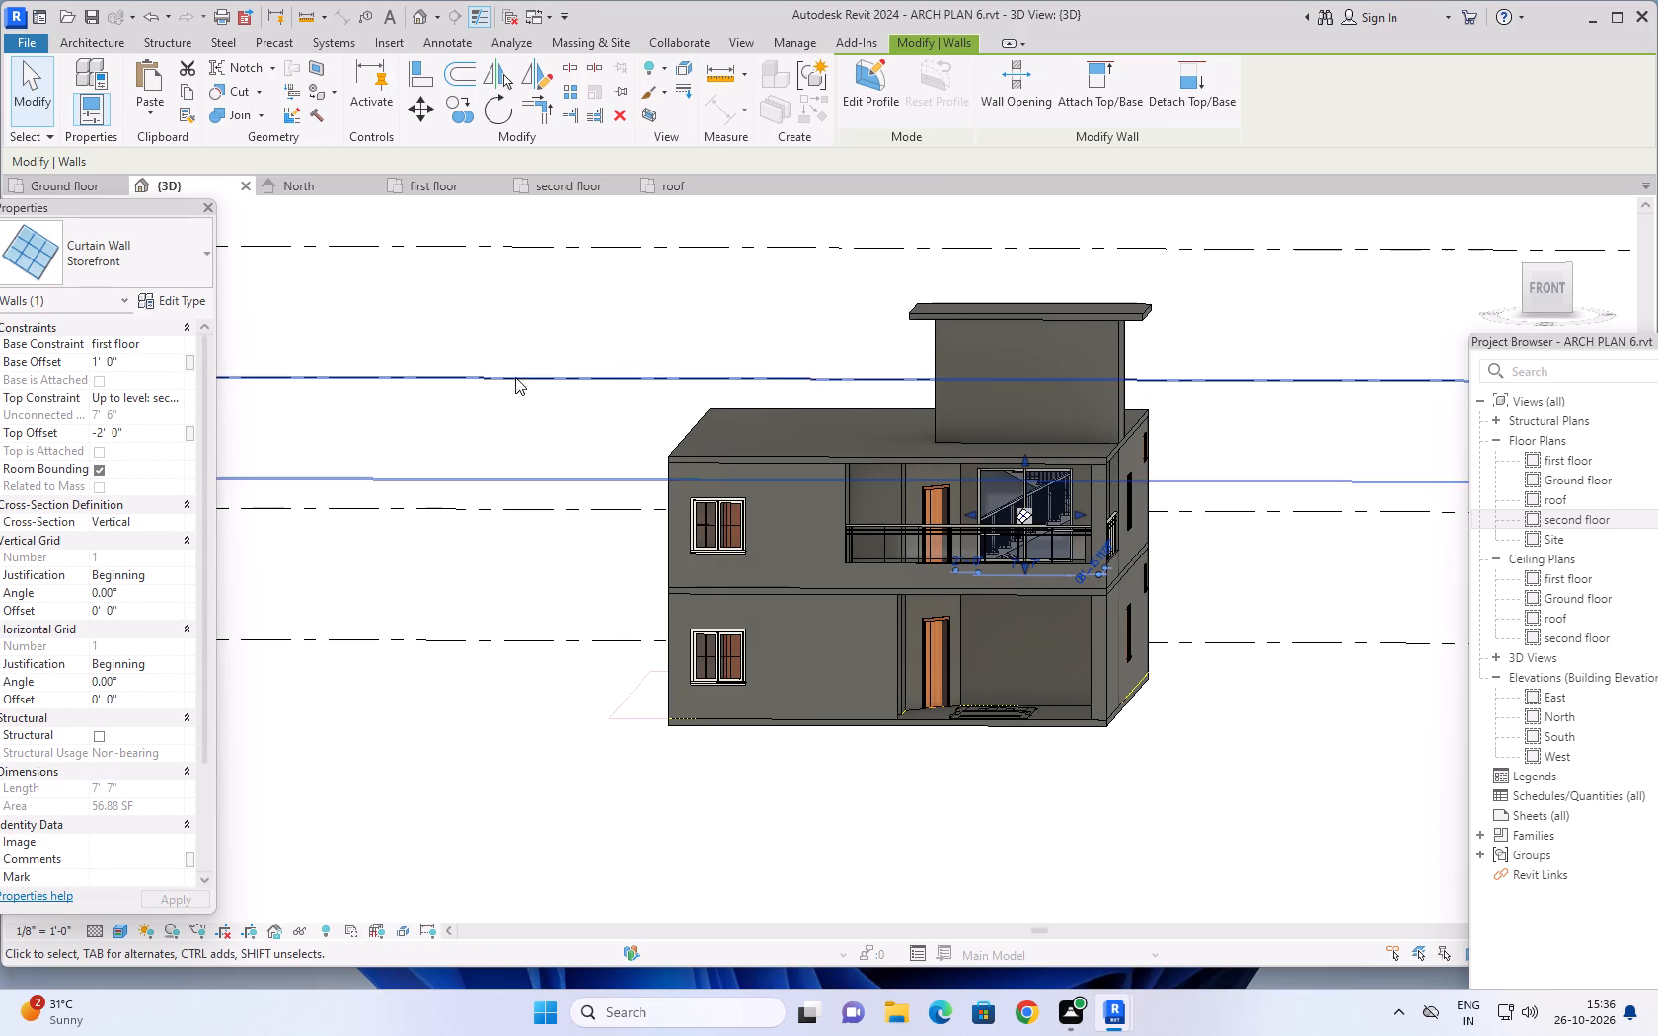
middle_click_drag(535, 333, 539, 376)
middle_click_drag(554, 344, 554, 343)
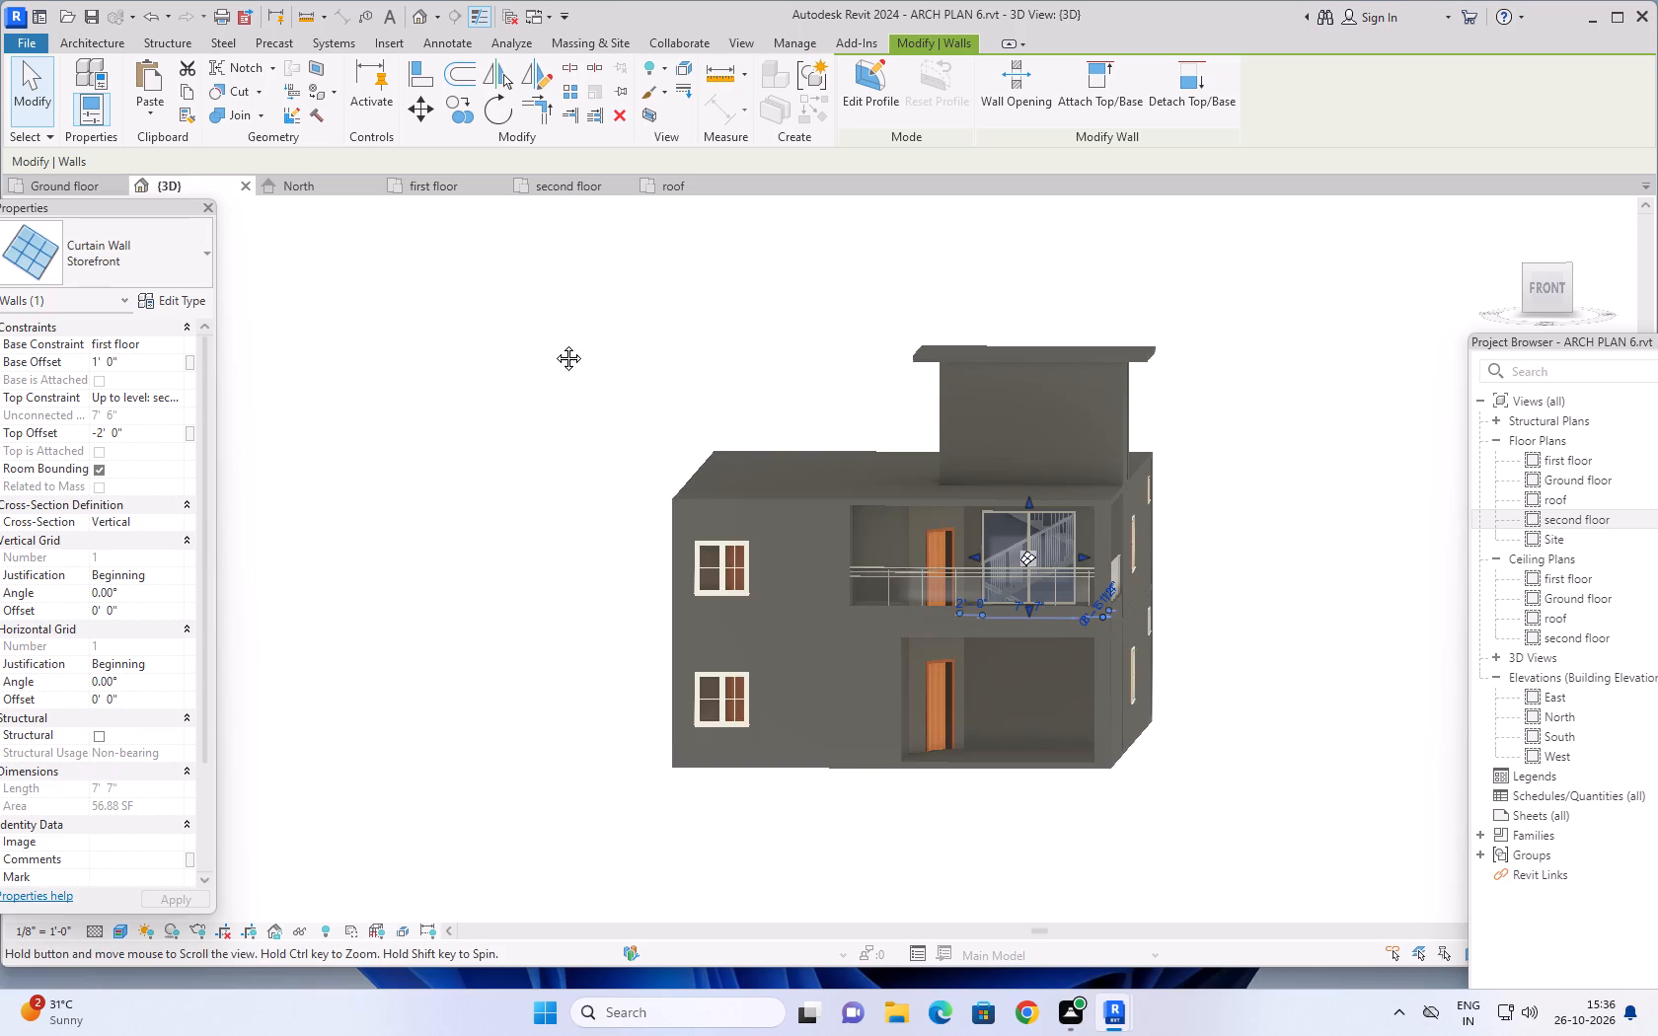
middle_click_drag(554, 343, 569, 347)
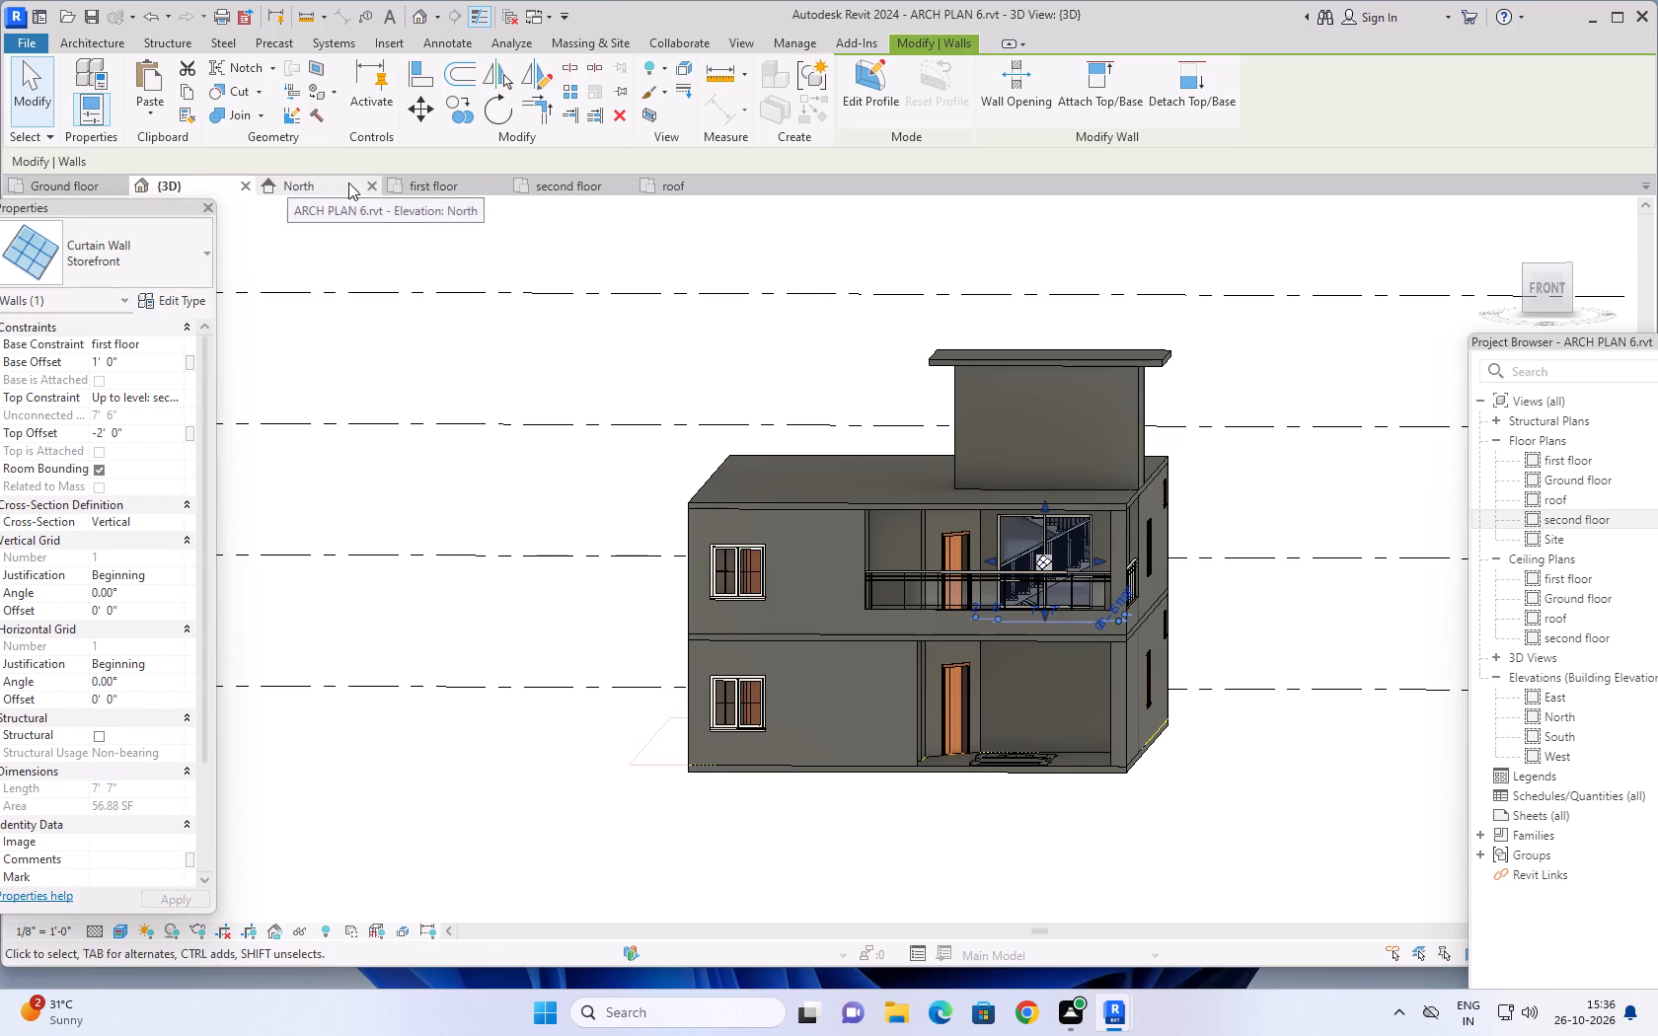
left_click(441, 179)
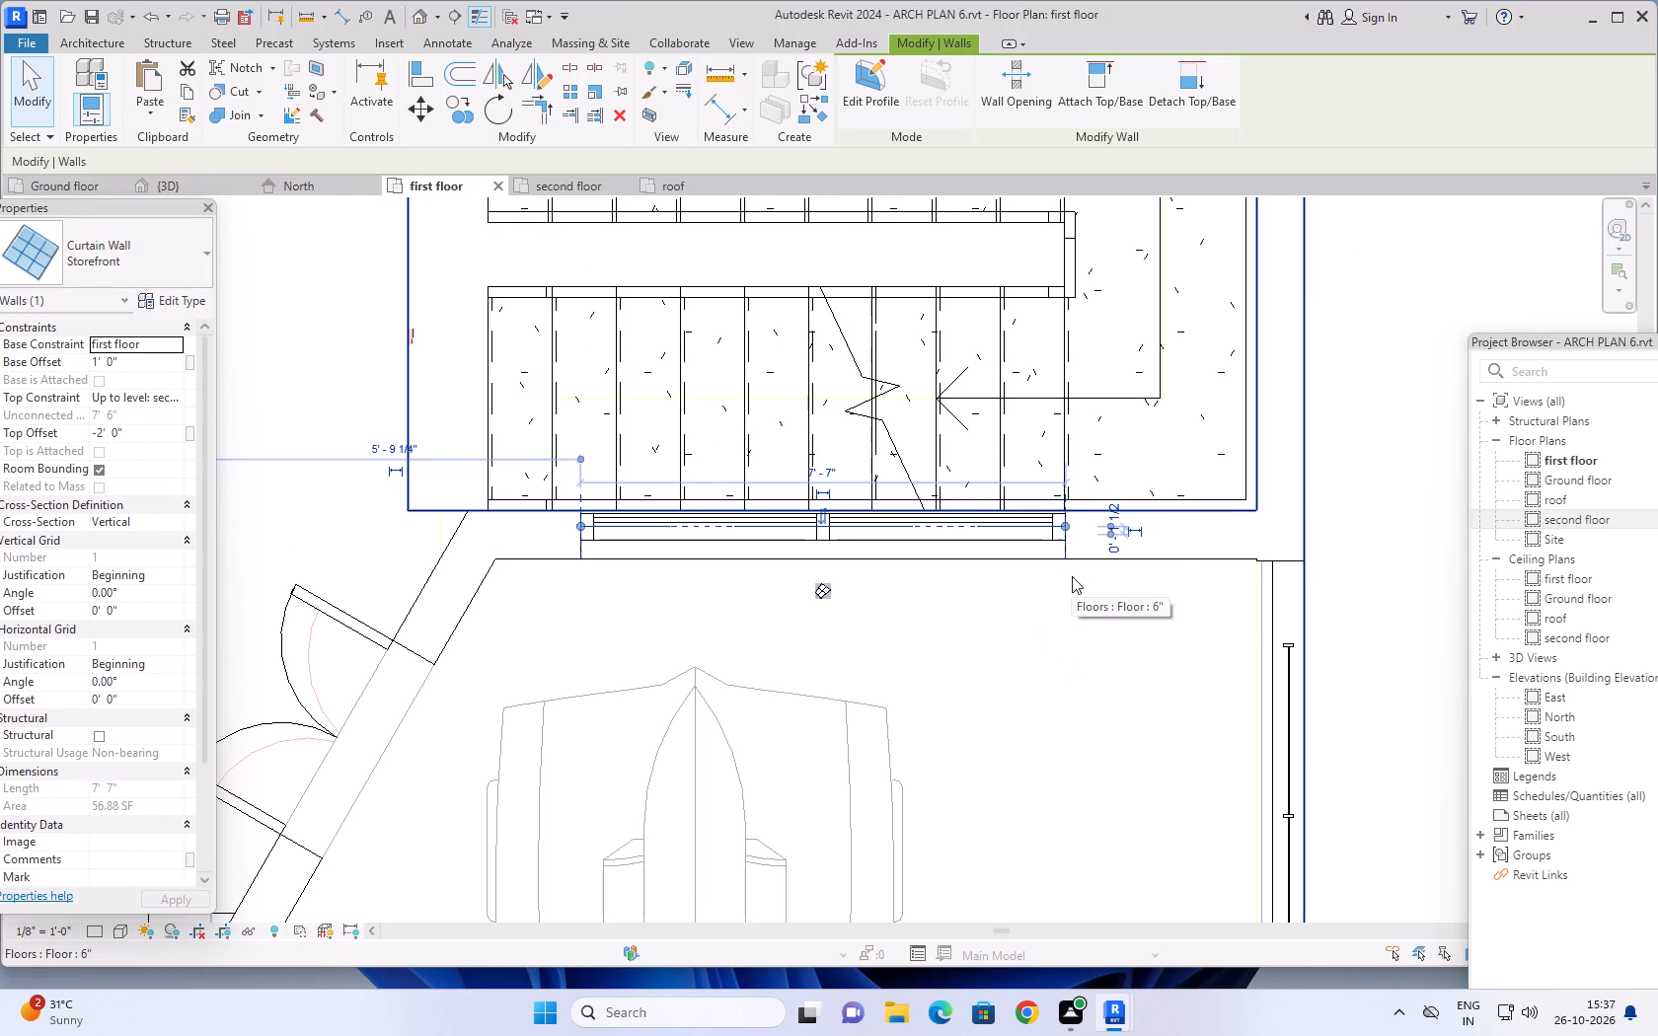
scroll(1097, 626, "up", 2)
middle_click_drag(1100, 625, 1211, 665)
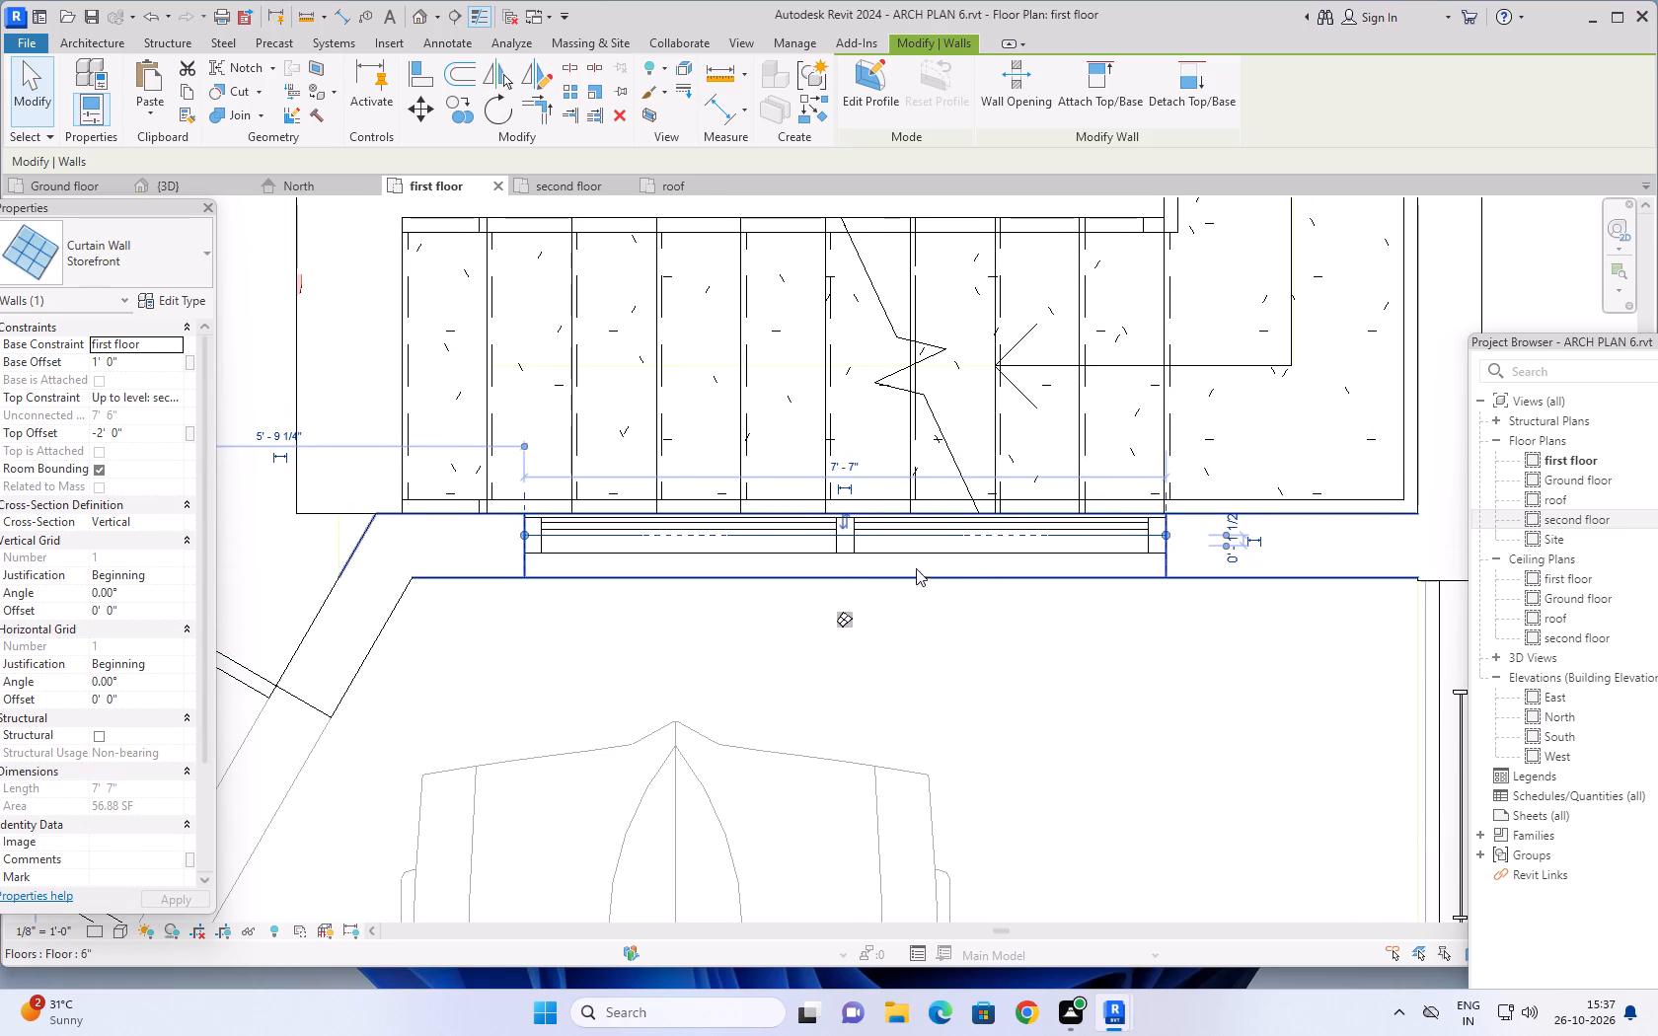
key("Escape")
key("Escape")
left_click(744, 538)
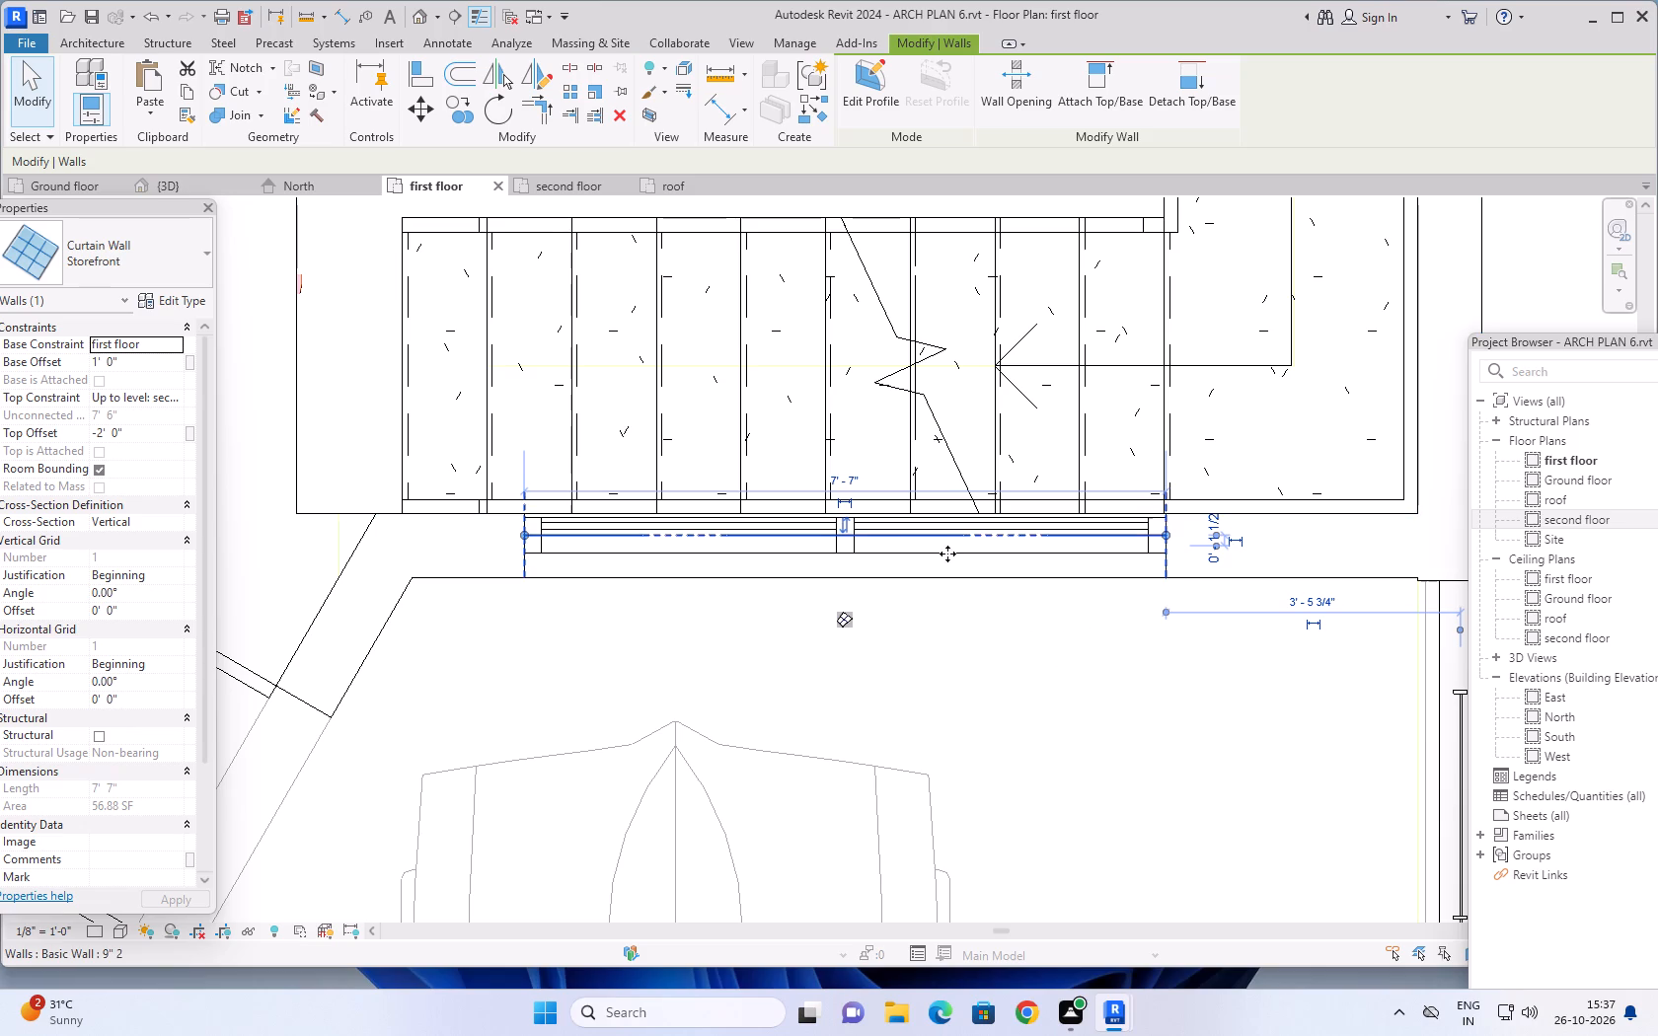
scroll(824, 472, "up", 1)
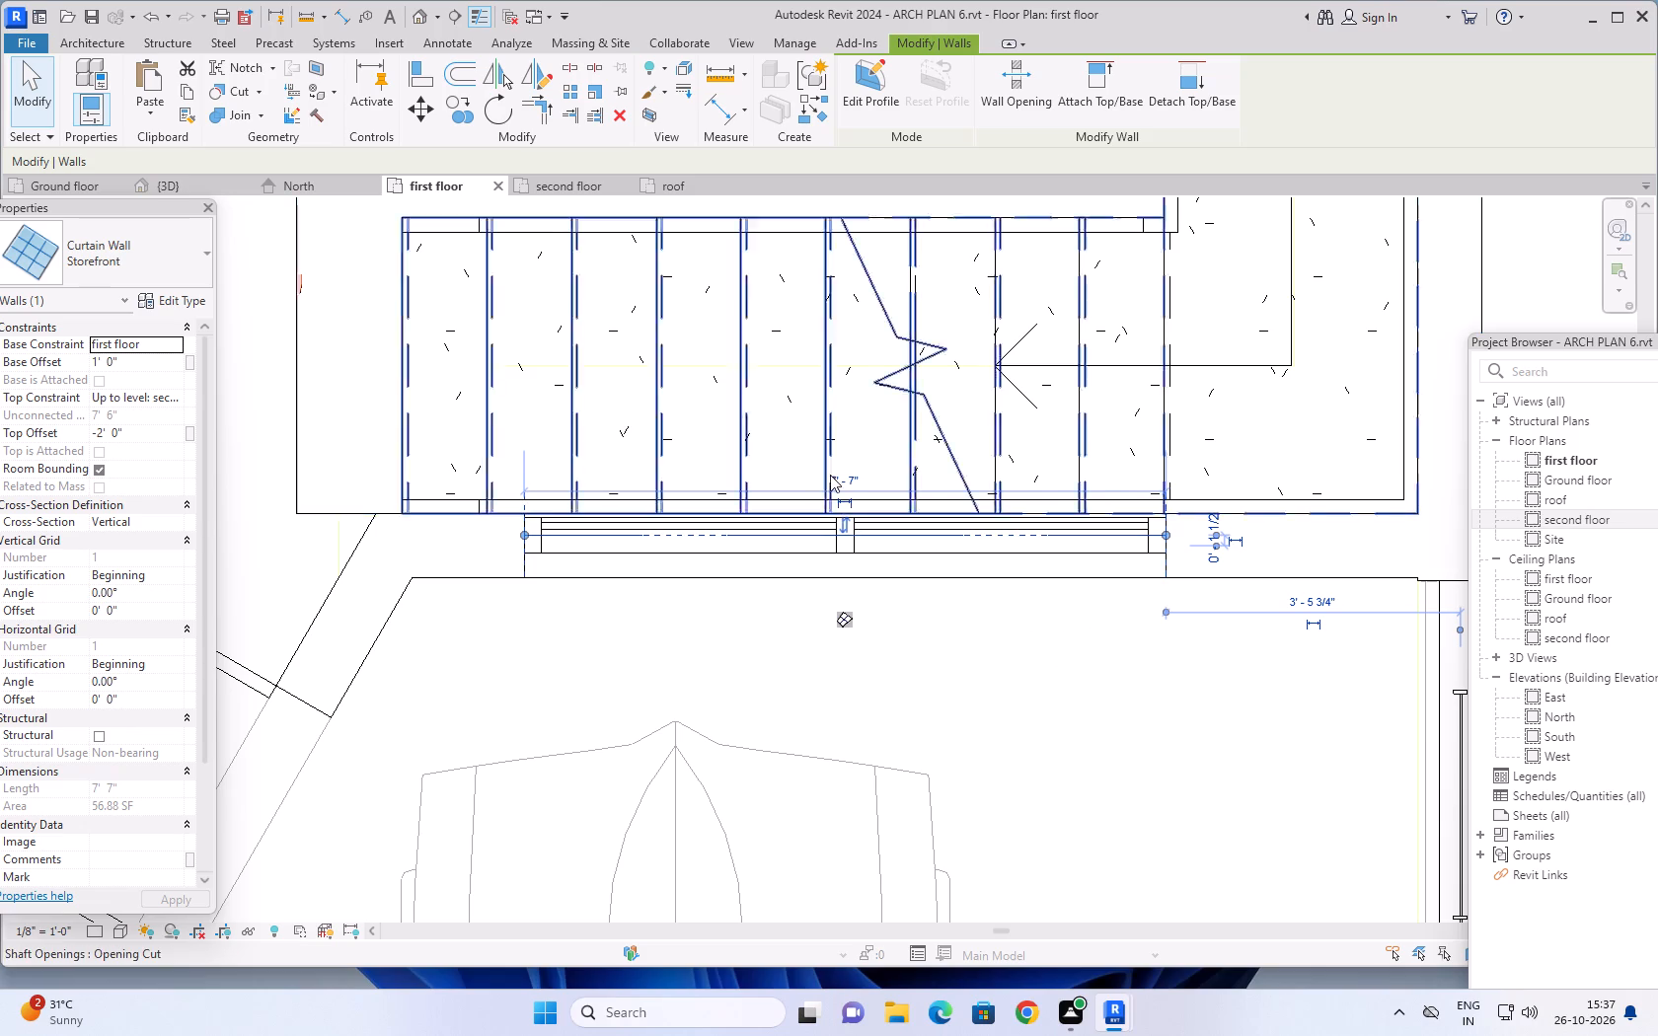
scroll(830, 475, "up", 3)
left_click(865, 488)
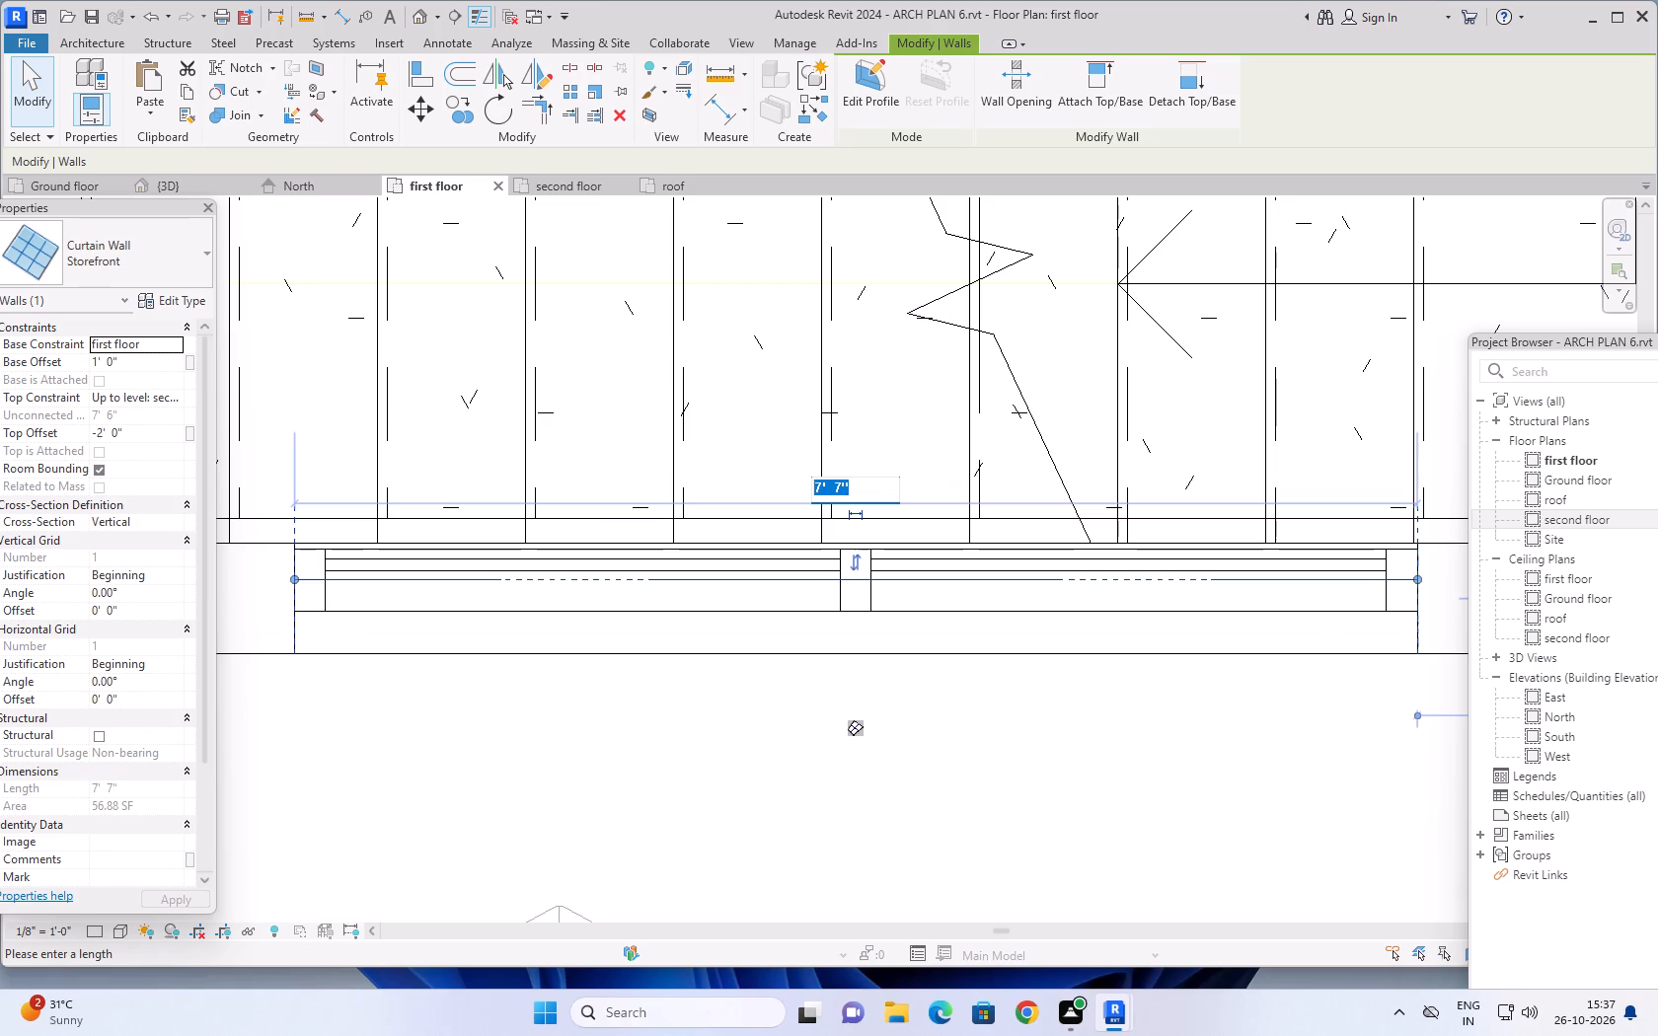
type("6'")
key("Return")
Check the curtain wall's new width behind the balcony railing against the front facade in the 3D view.
scroll(981, 882, "down", 4)
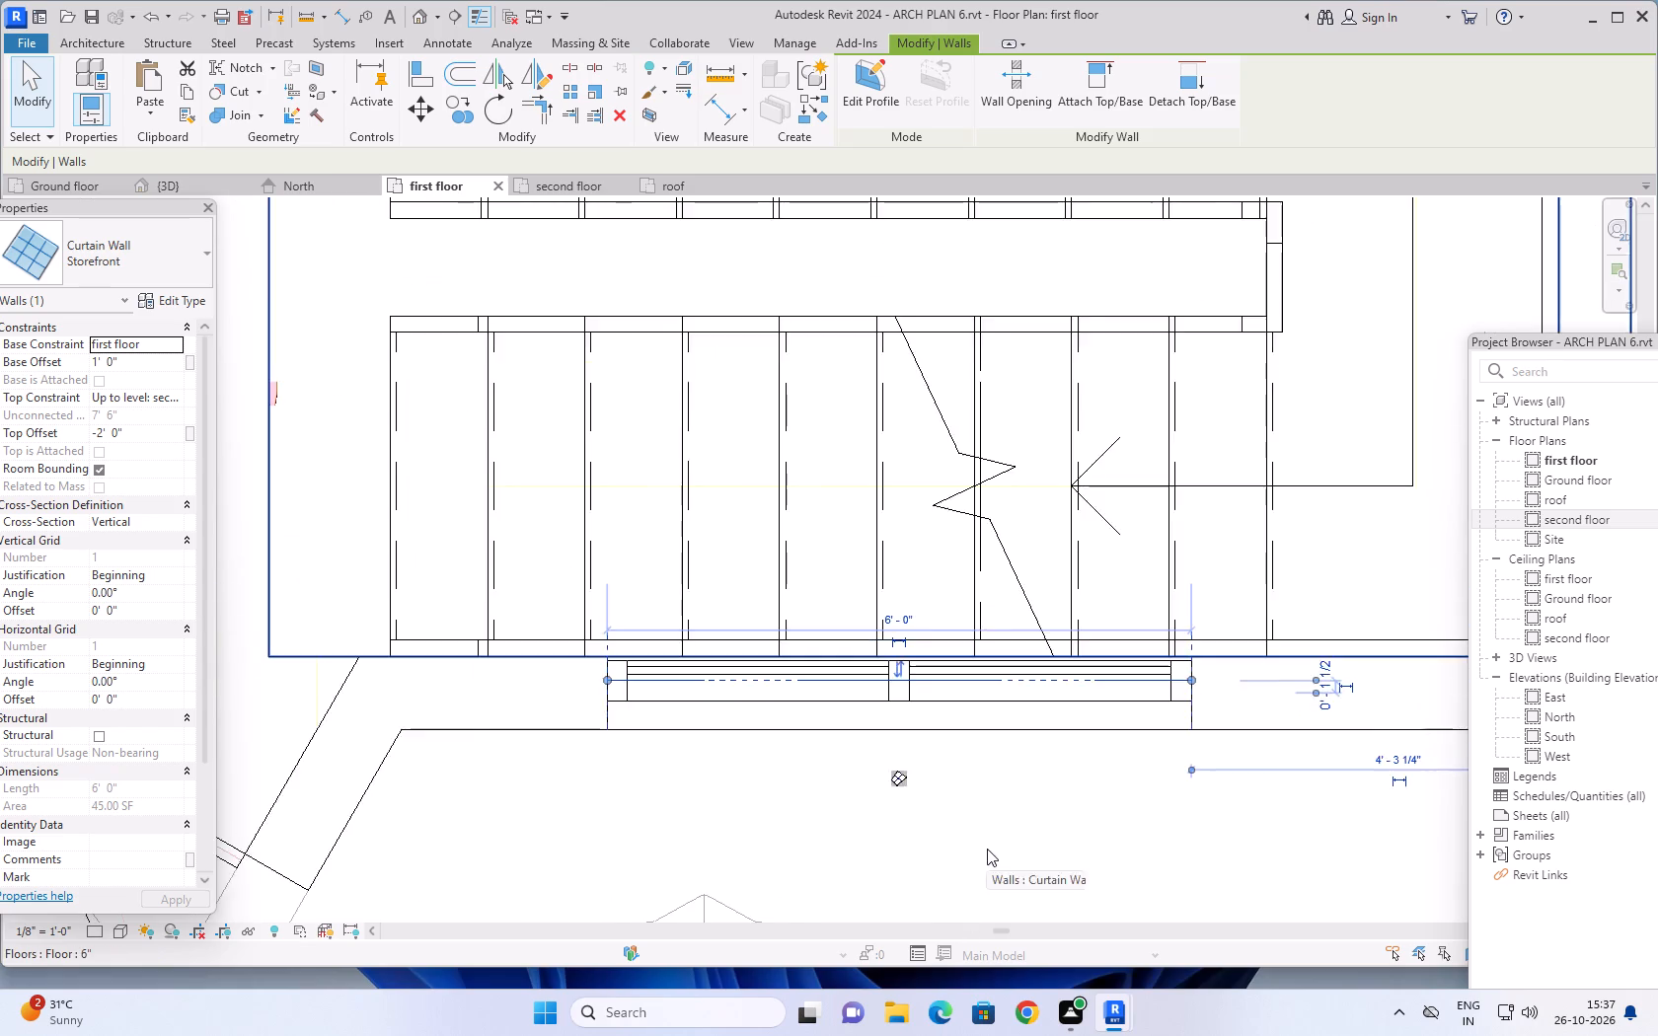
scroll(987, 849, "down", 2)
middle_click_drag(988, 855, 965, 775)
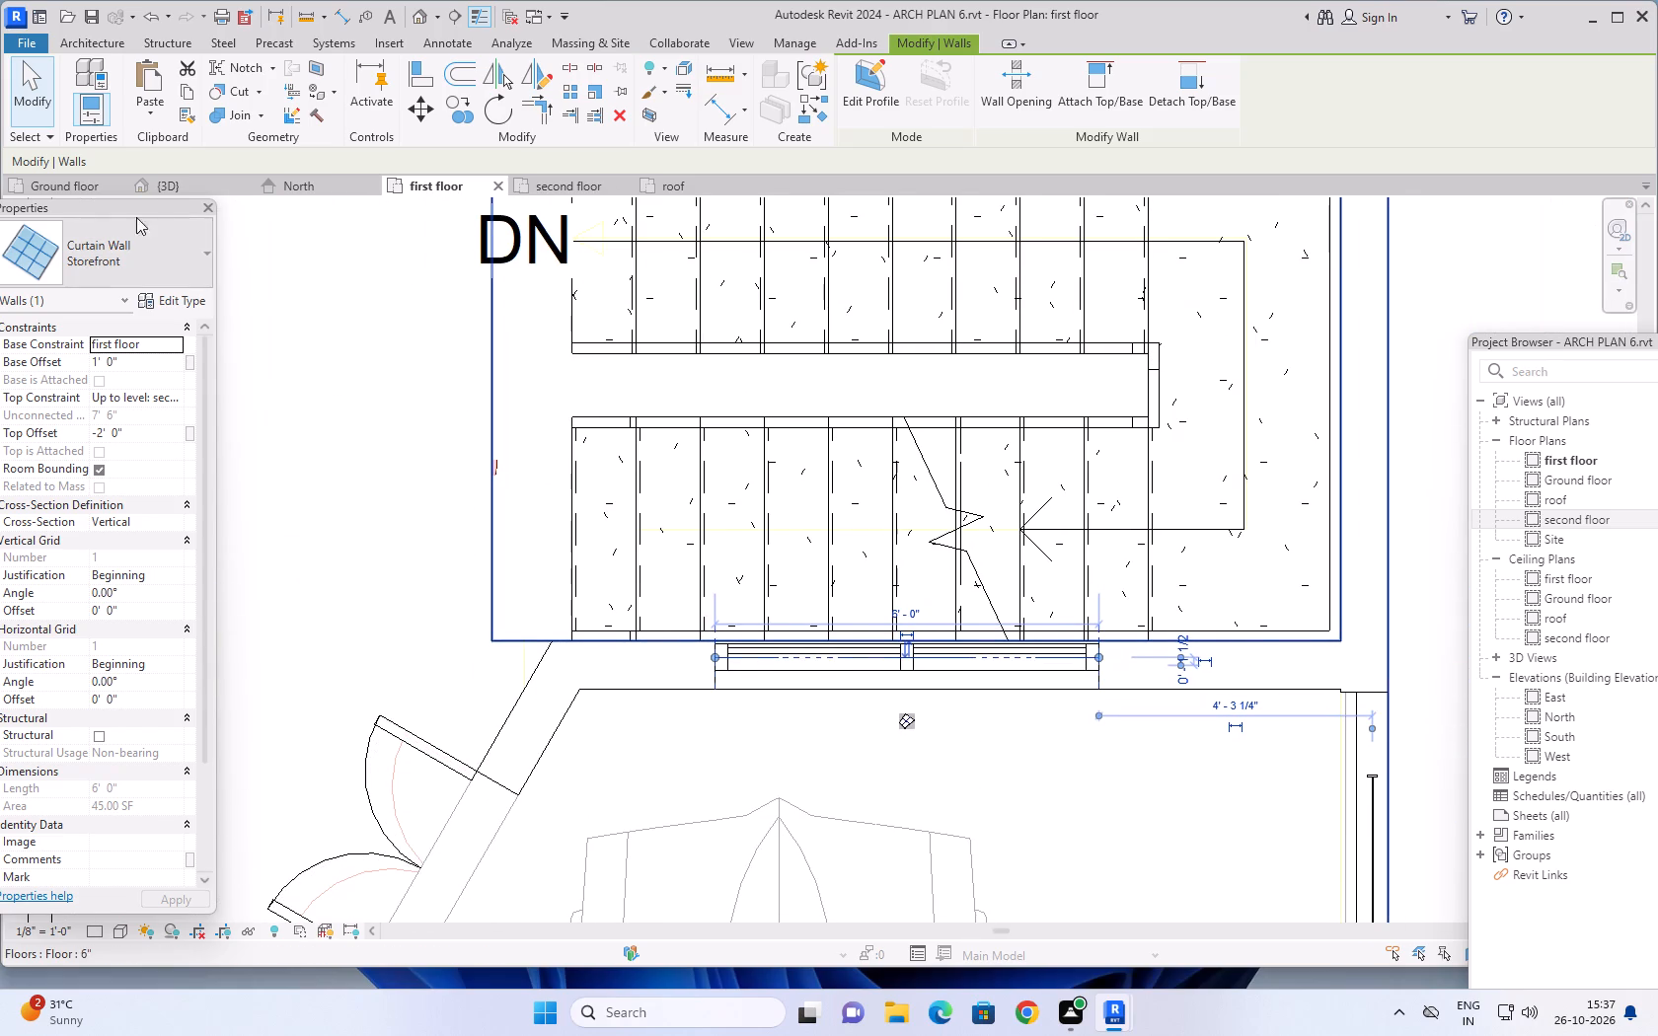
left_click(182, 184)
scroll(903, 580, "down", 2)
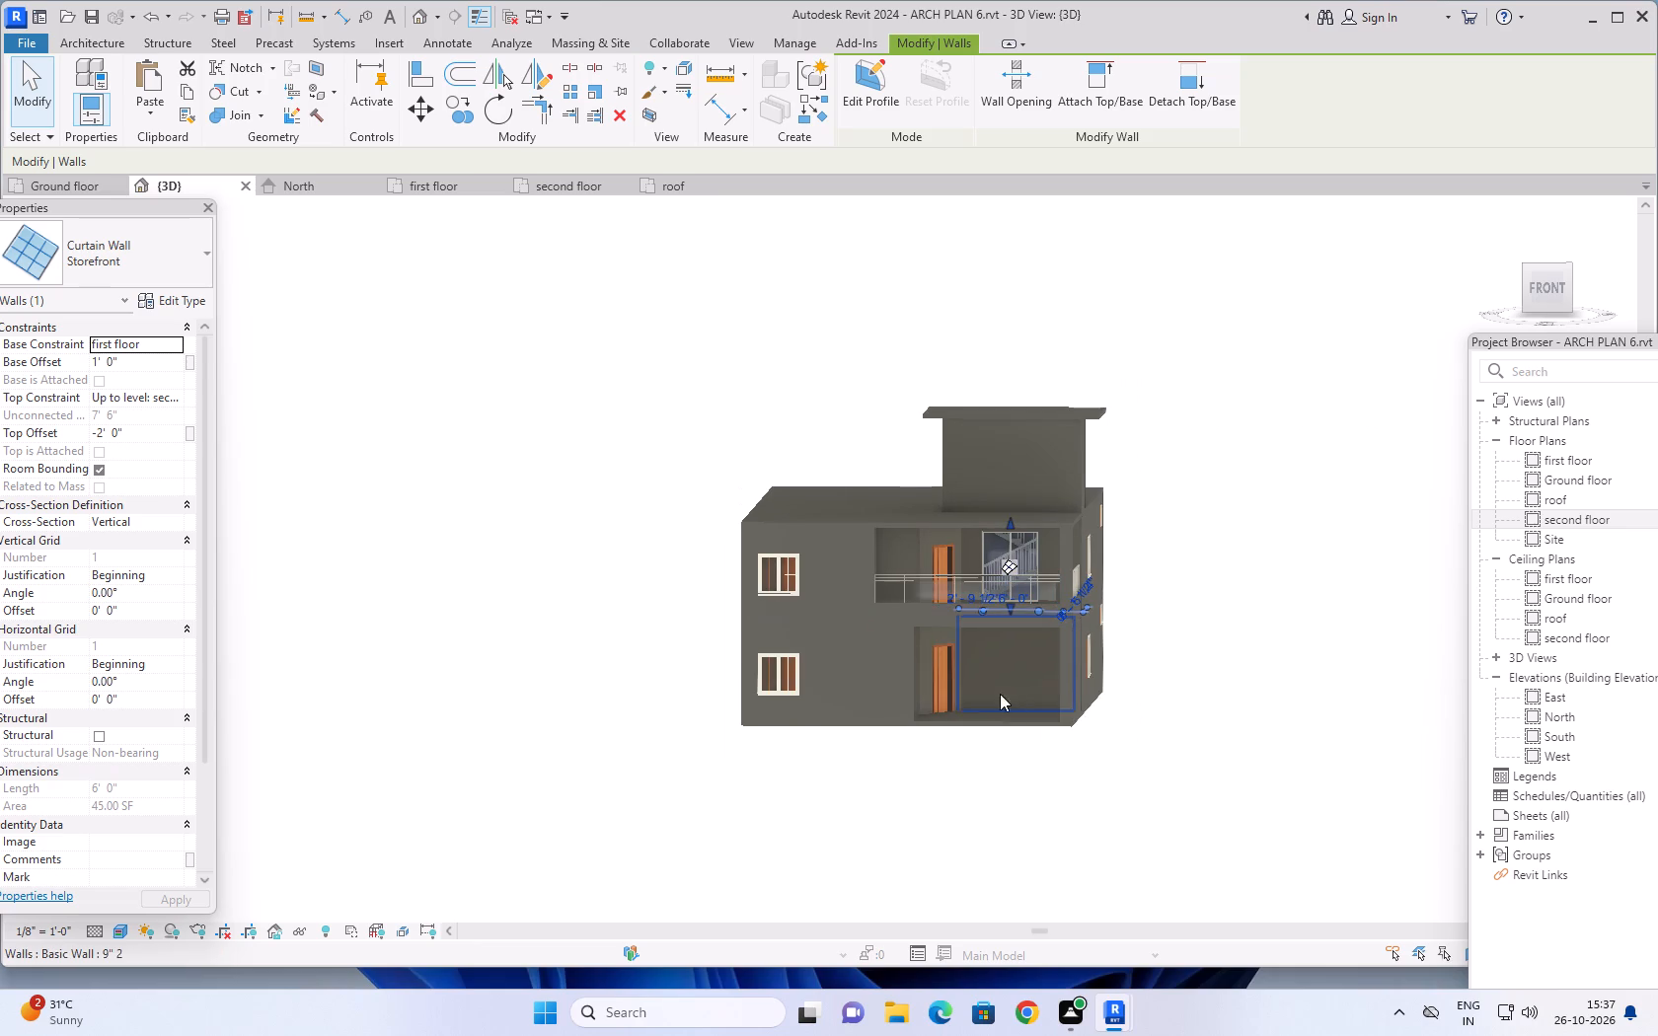
middle_click_drag(1011, 722, 1006, 747)
scroll(1150, 531, "up", 2)
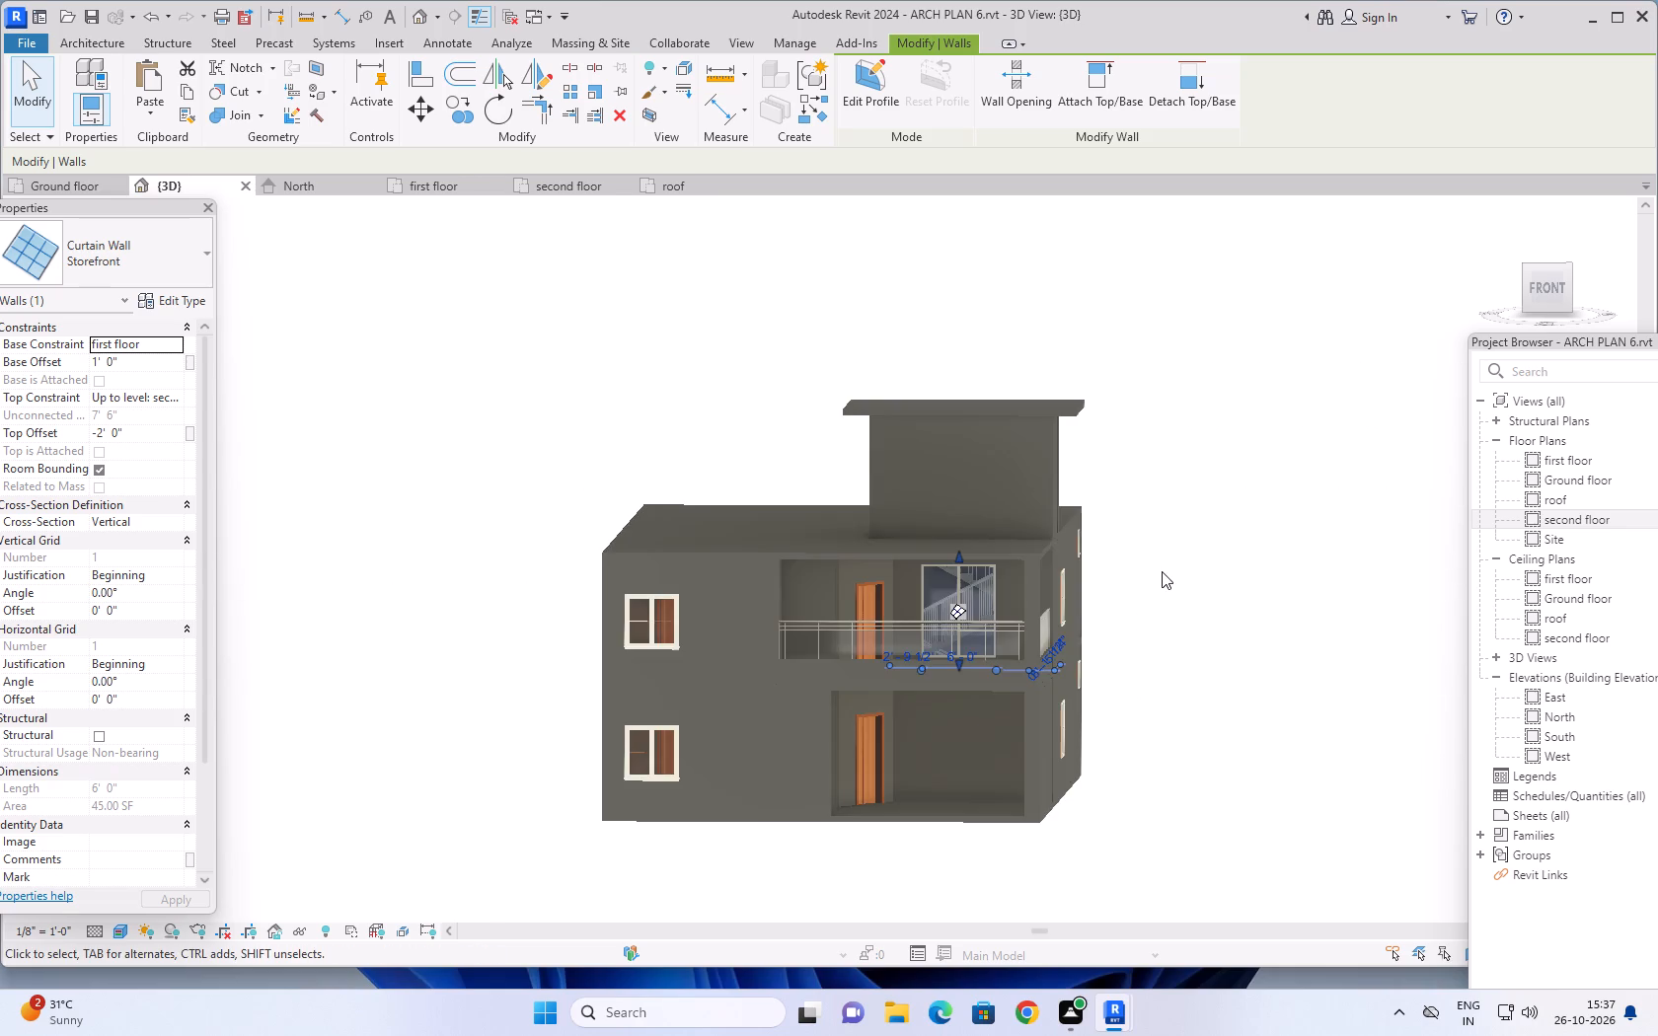
middle_click_drag(1162, 575, 1146, 573, "shift")
scroll(1013, 613, "up", 3)
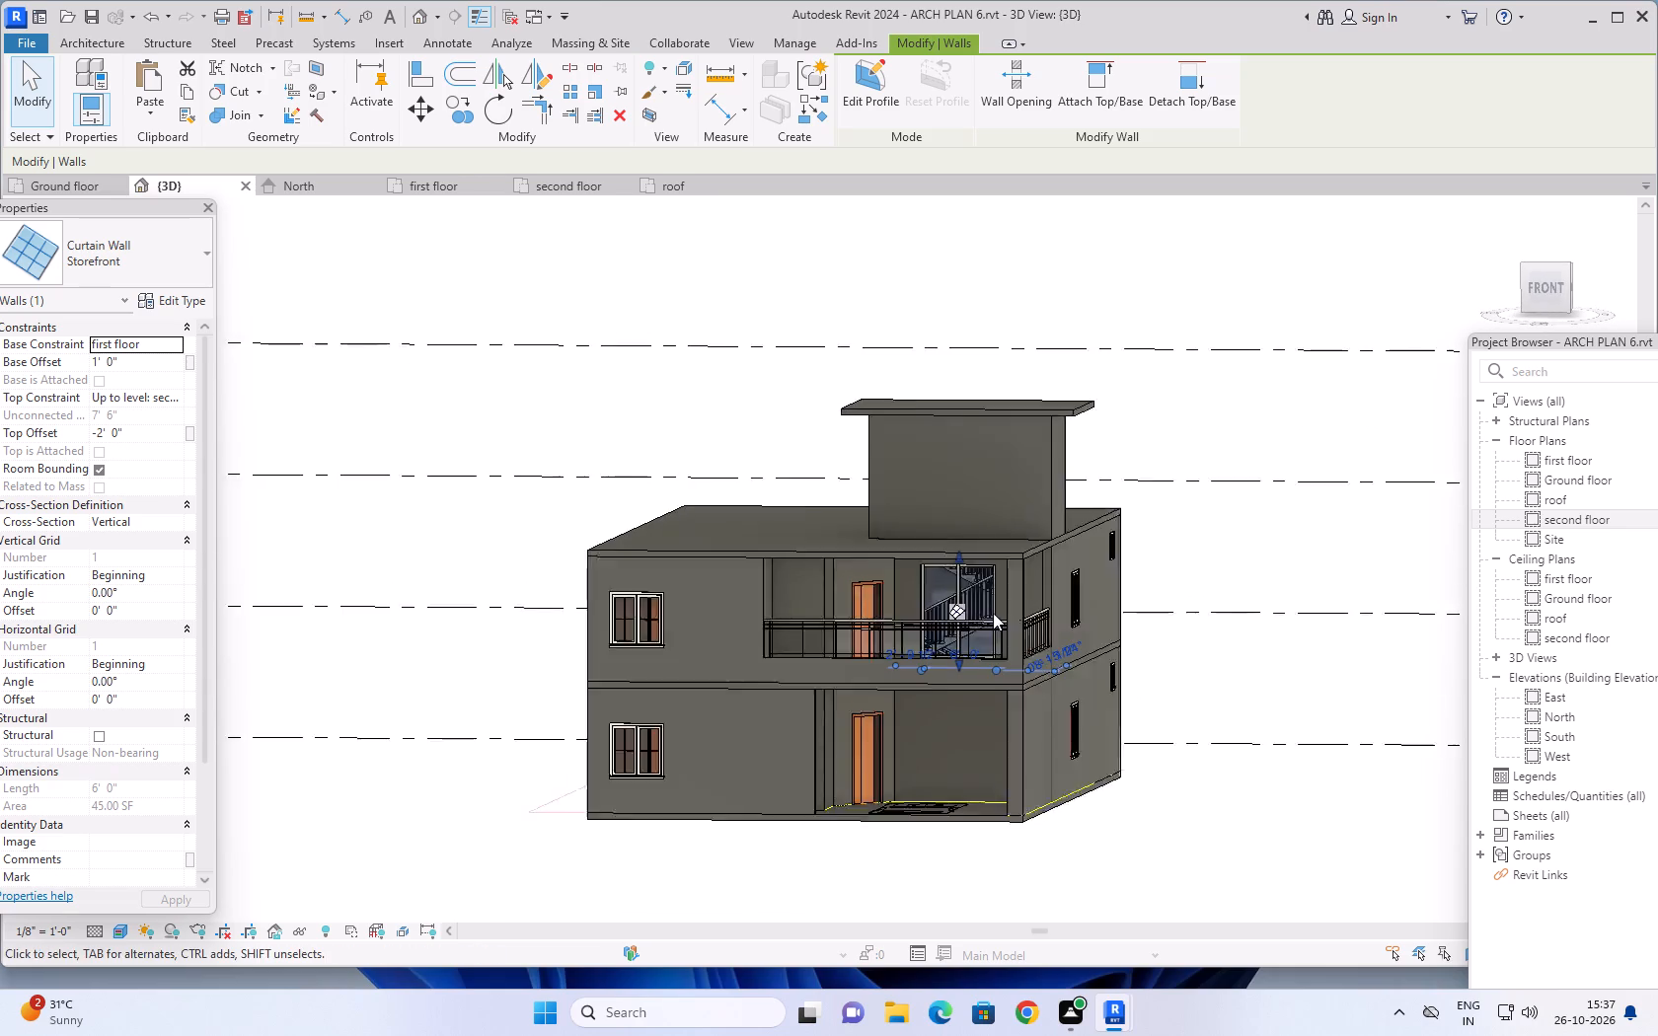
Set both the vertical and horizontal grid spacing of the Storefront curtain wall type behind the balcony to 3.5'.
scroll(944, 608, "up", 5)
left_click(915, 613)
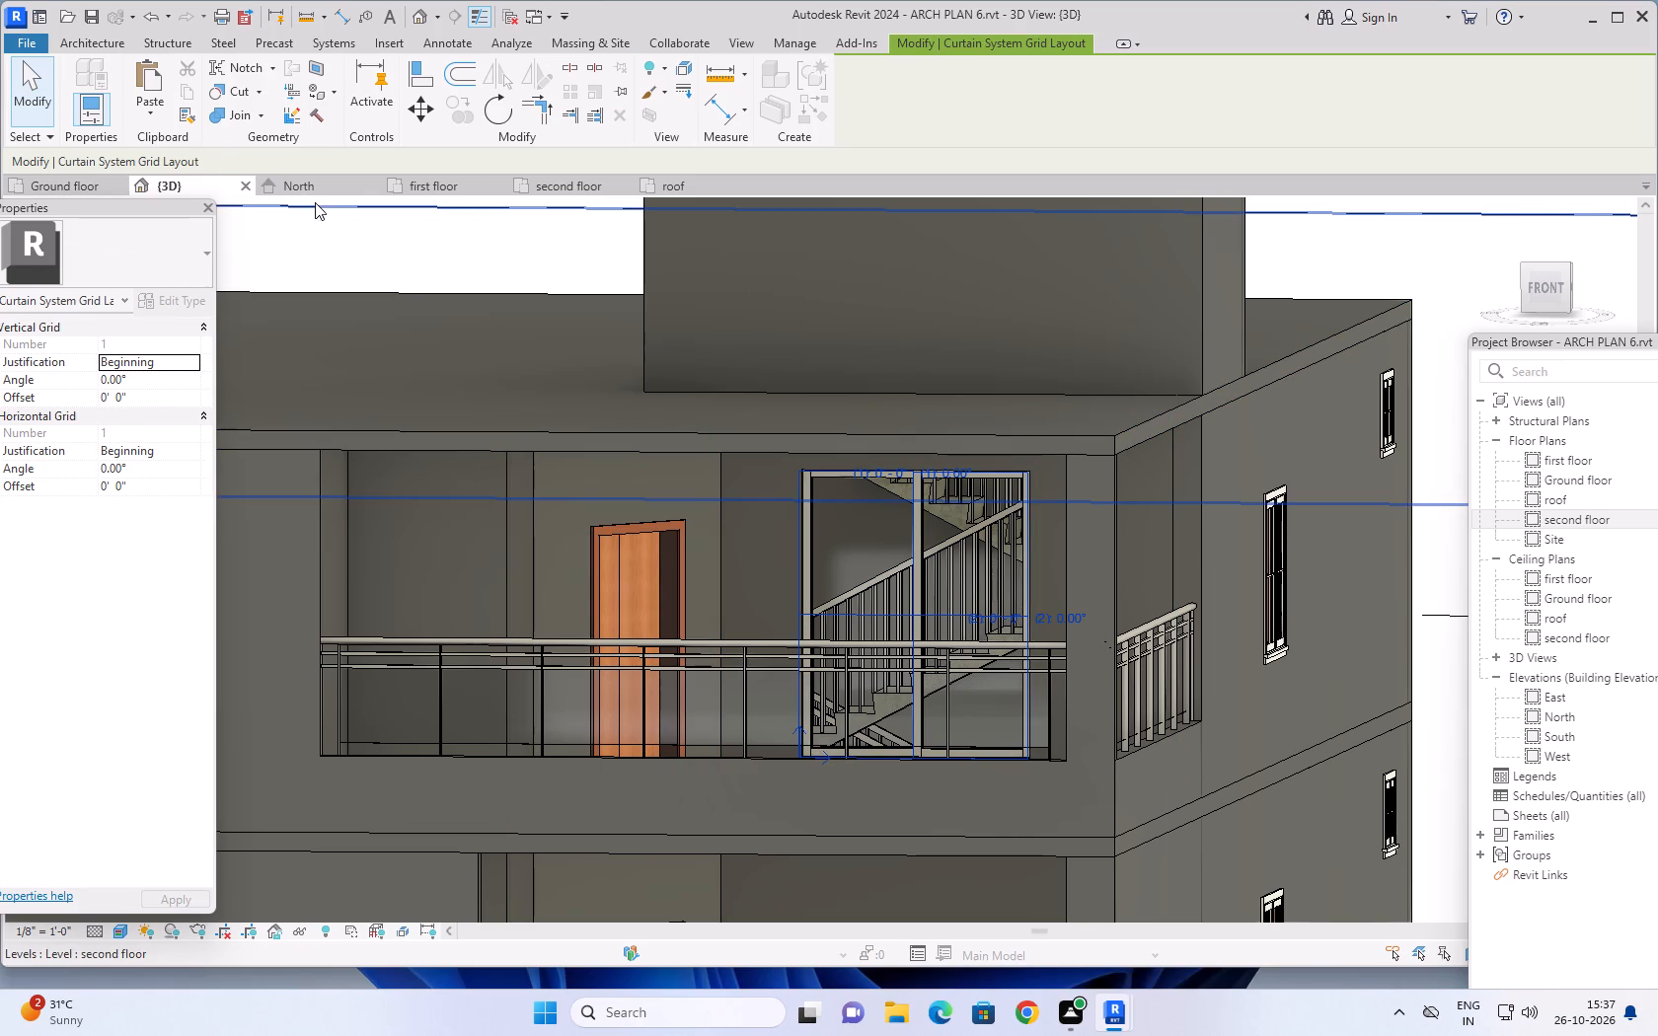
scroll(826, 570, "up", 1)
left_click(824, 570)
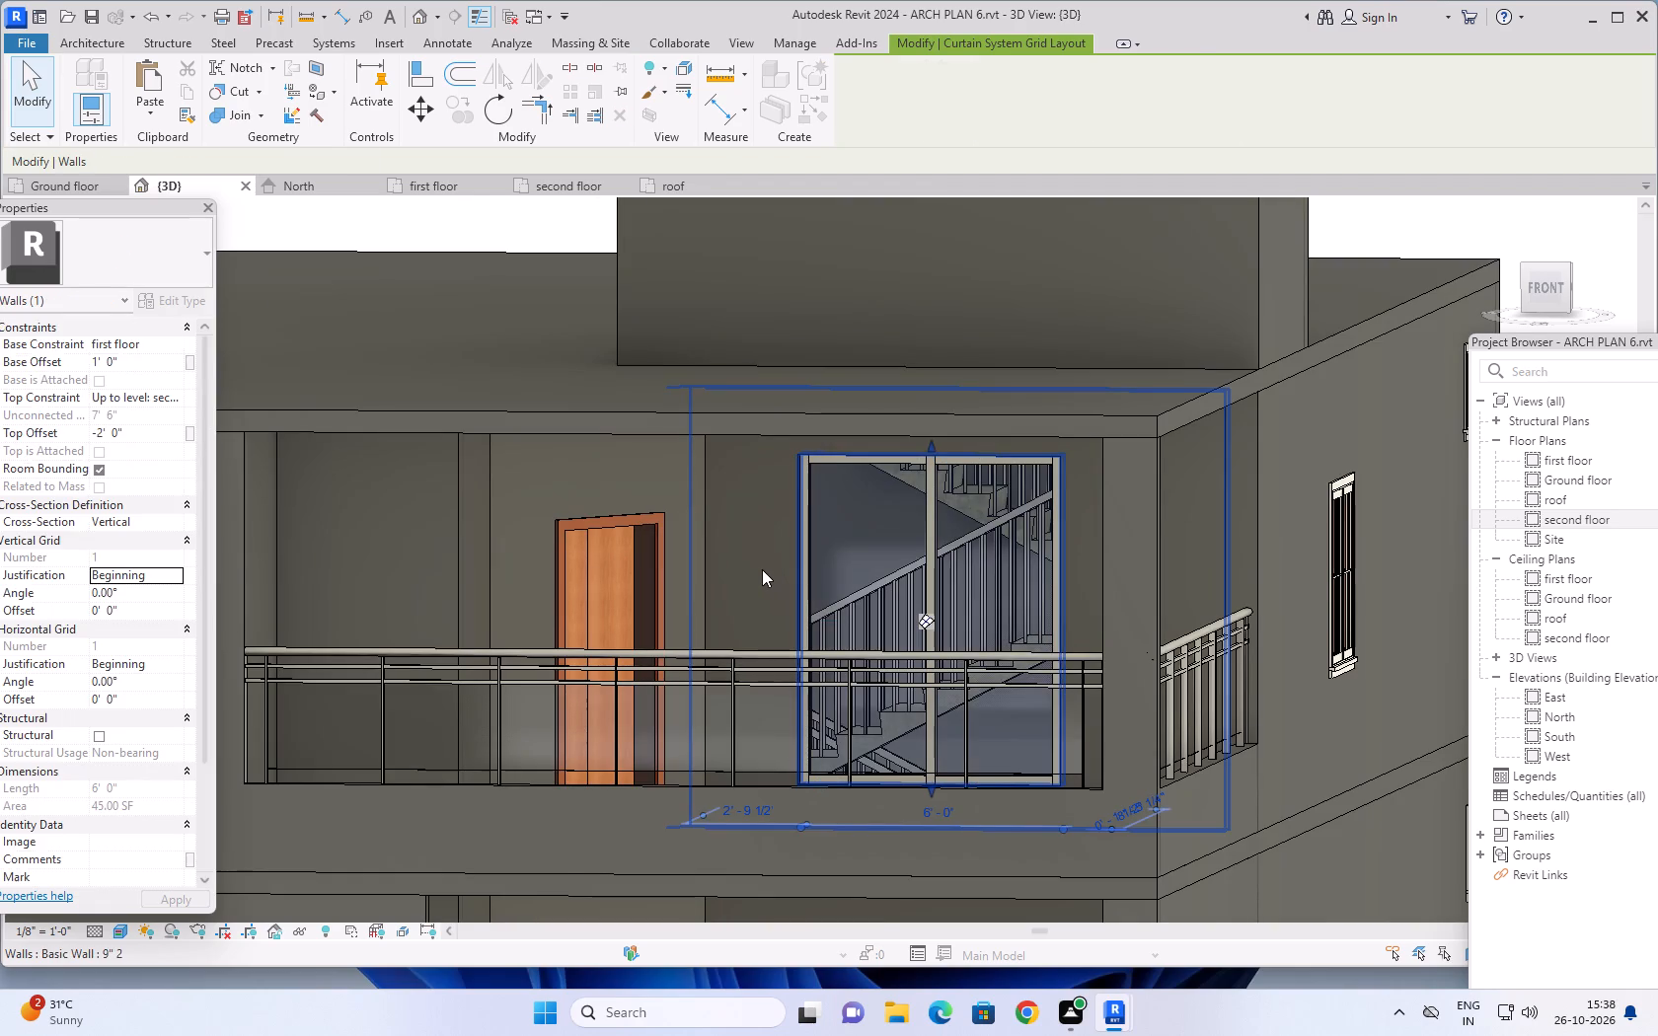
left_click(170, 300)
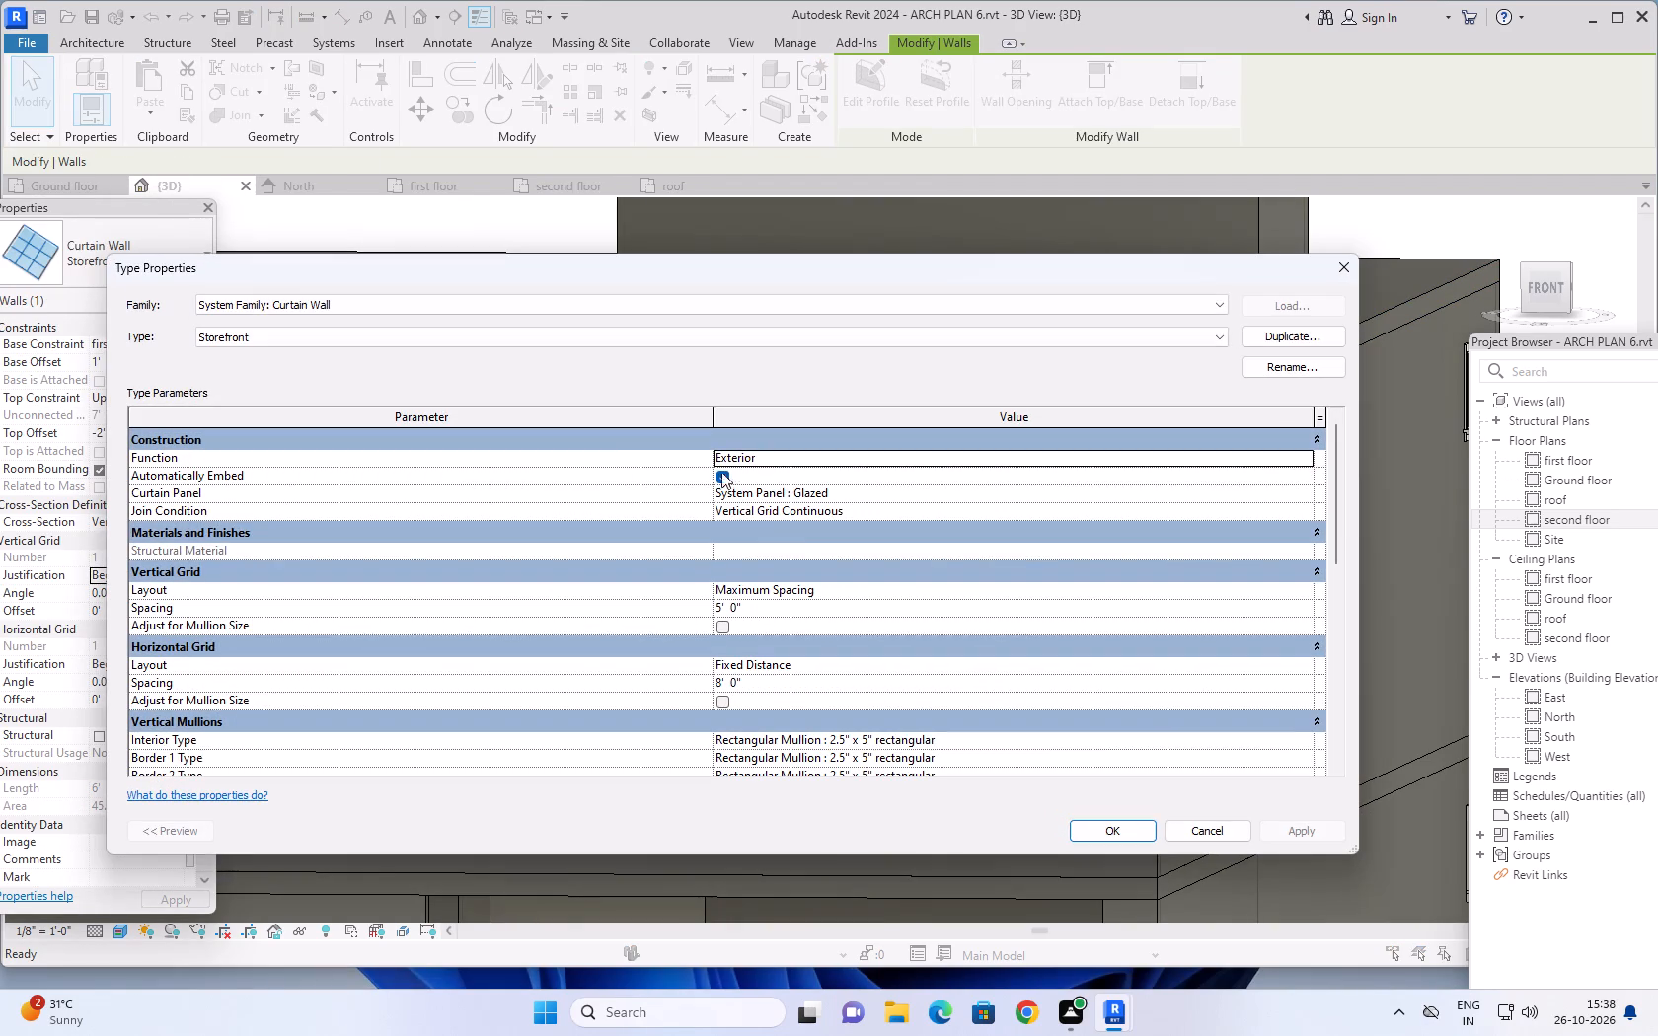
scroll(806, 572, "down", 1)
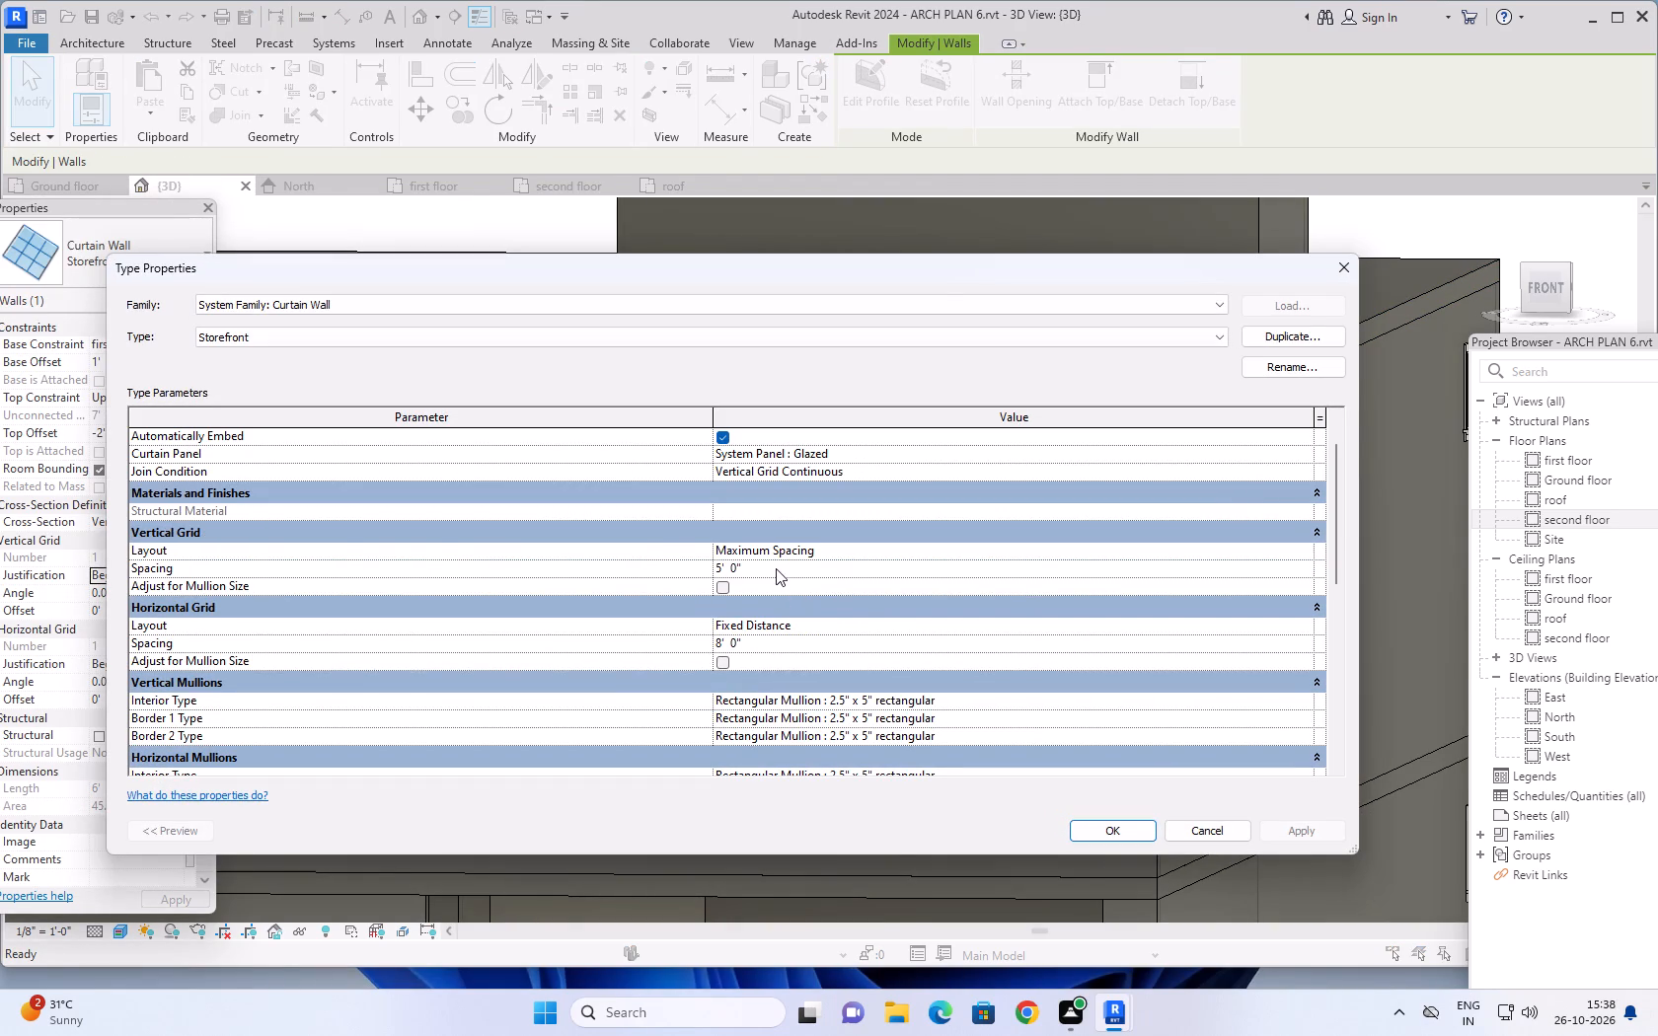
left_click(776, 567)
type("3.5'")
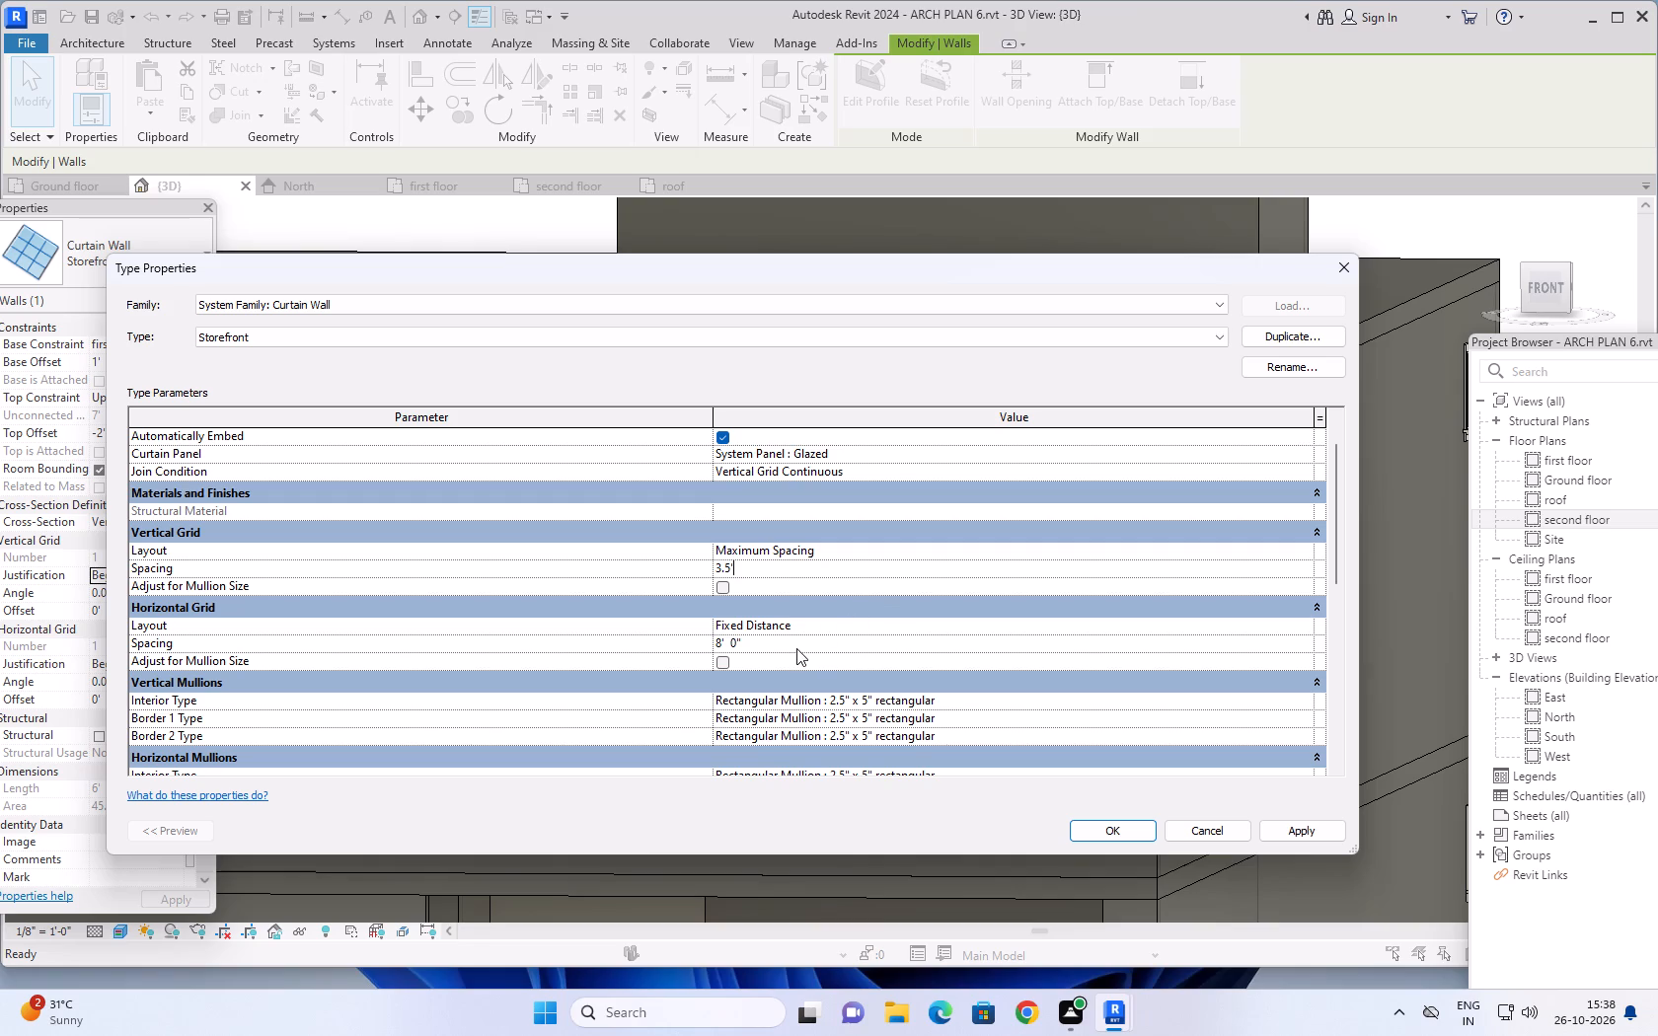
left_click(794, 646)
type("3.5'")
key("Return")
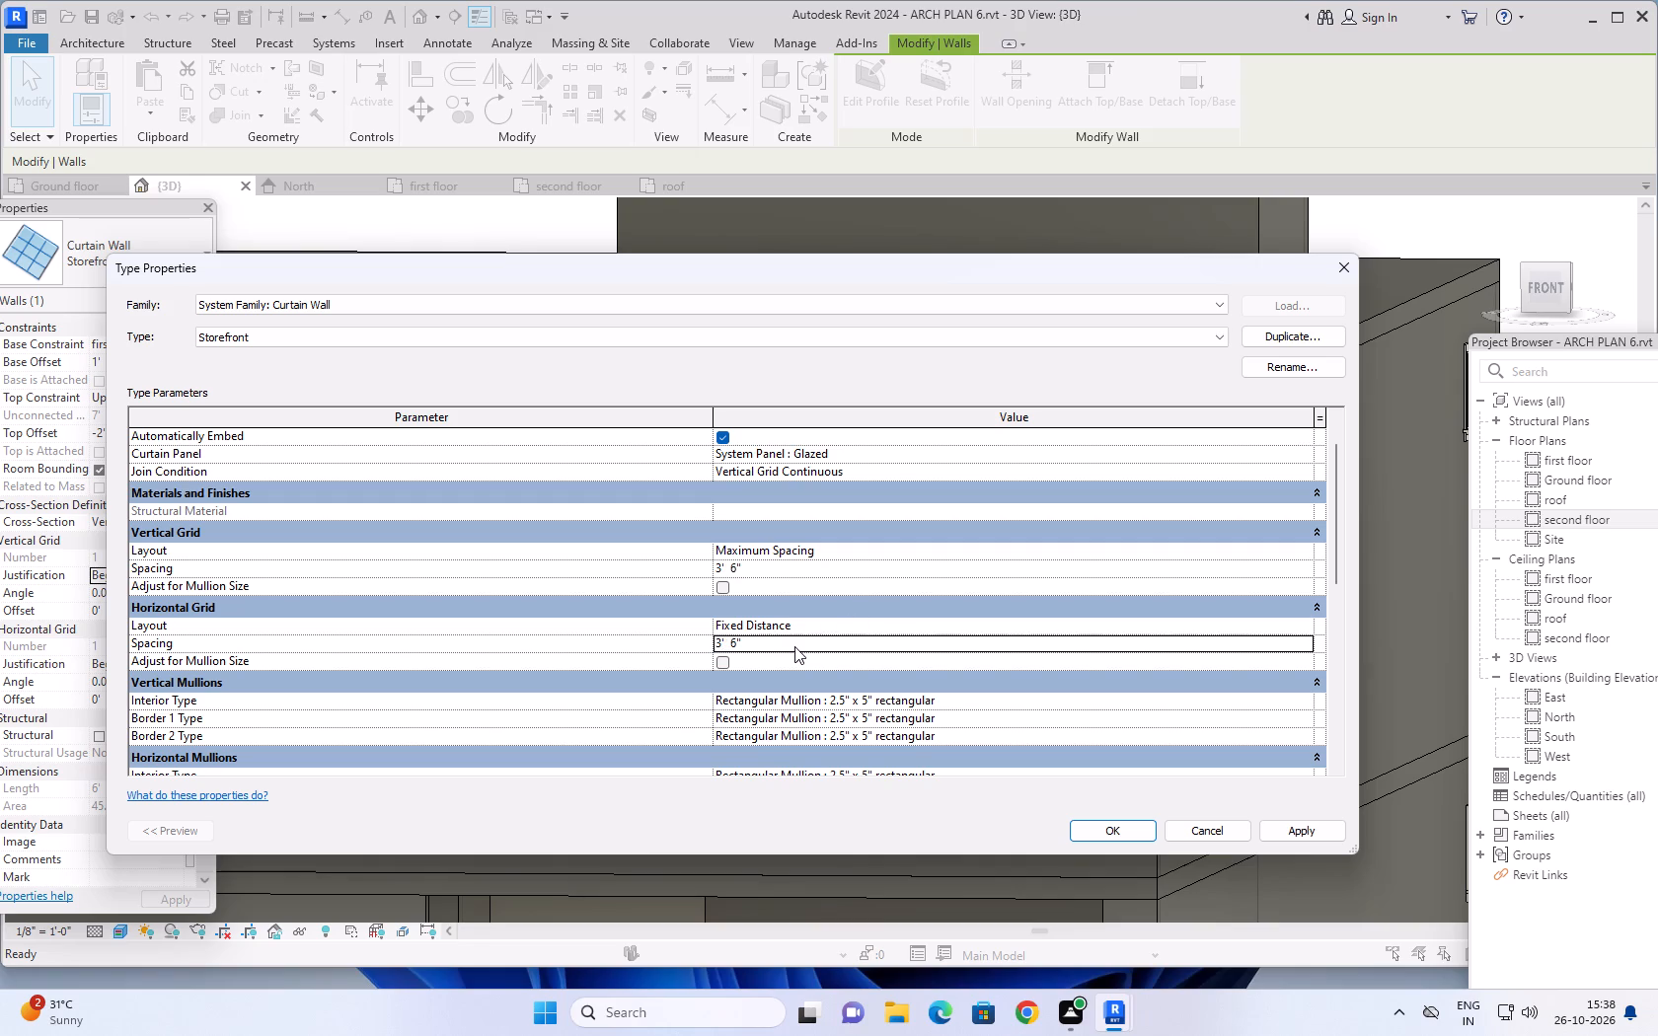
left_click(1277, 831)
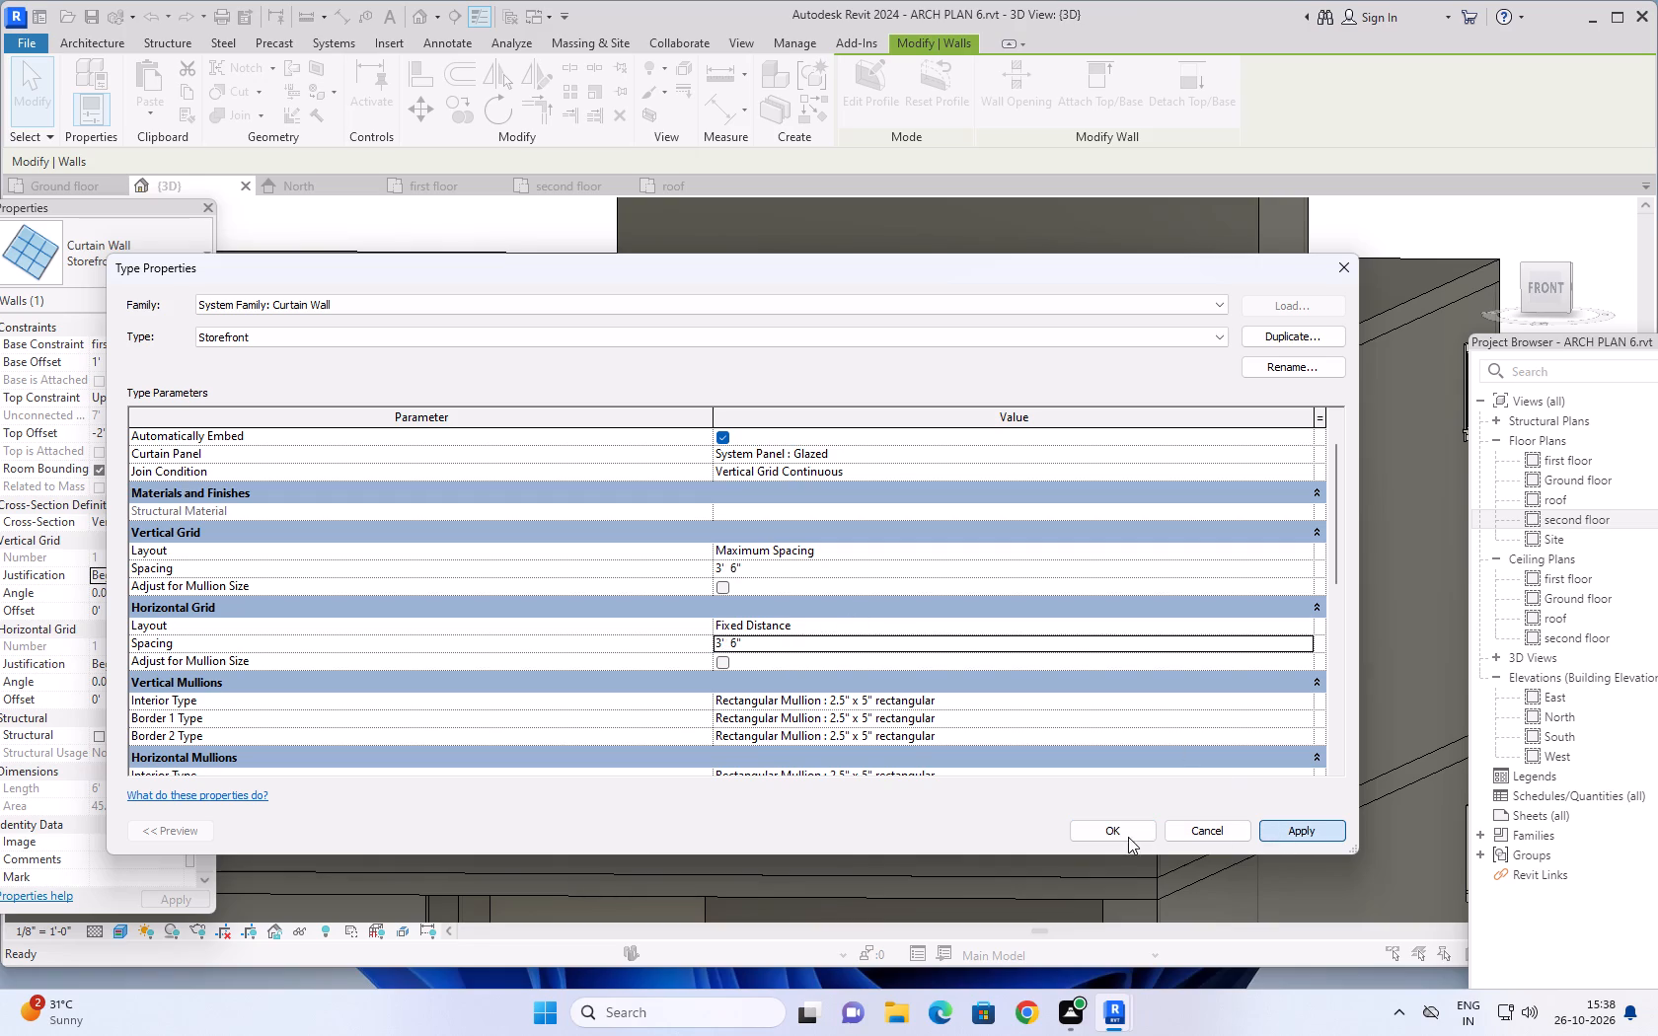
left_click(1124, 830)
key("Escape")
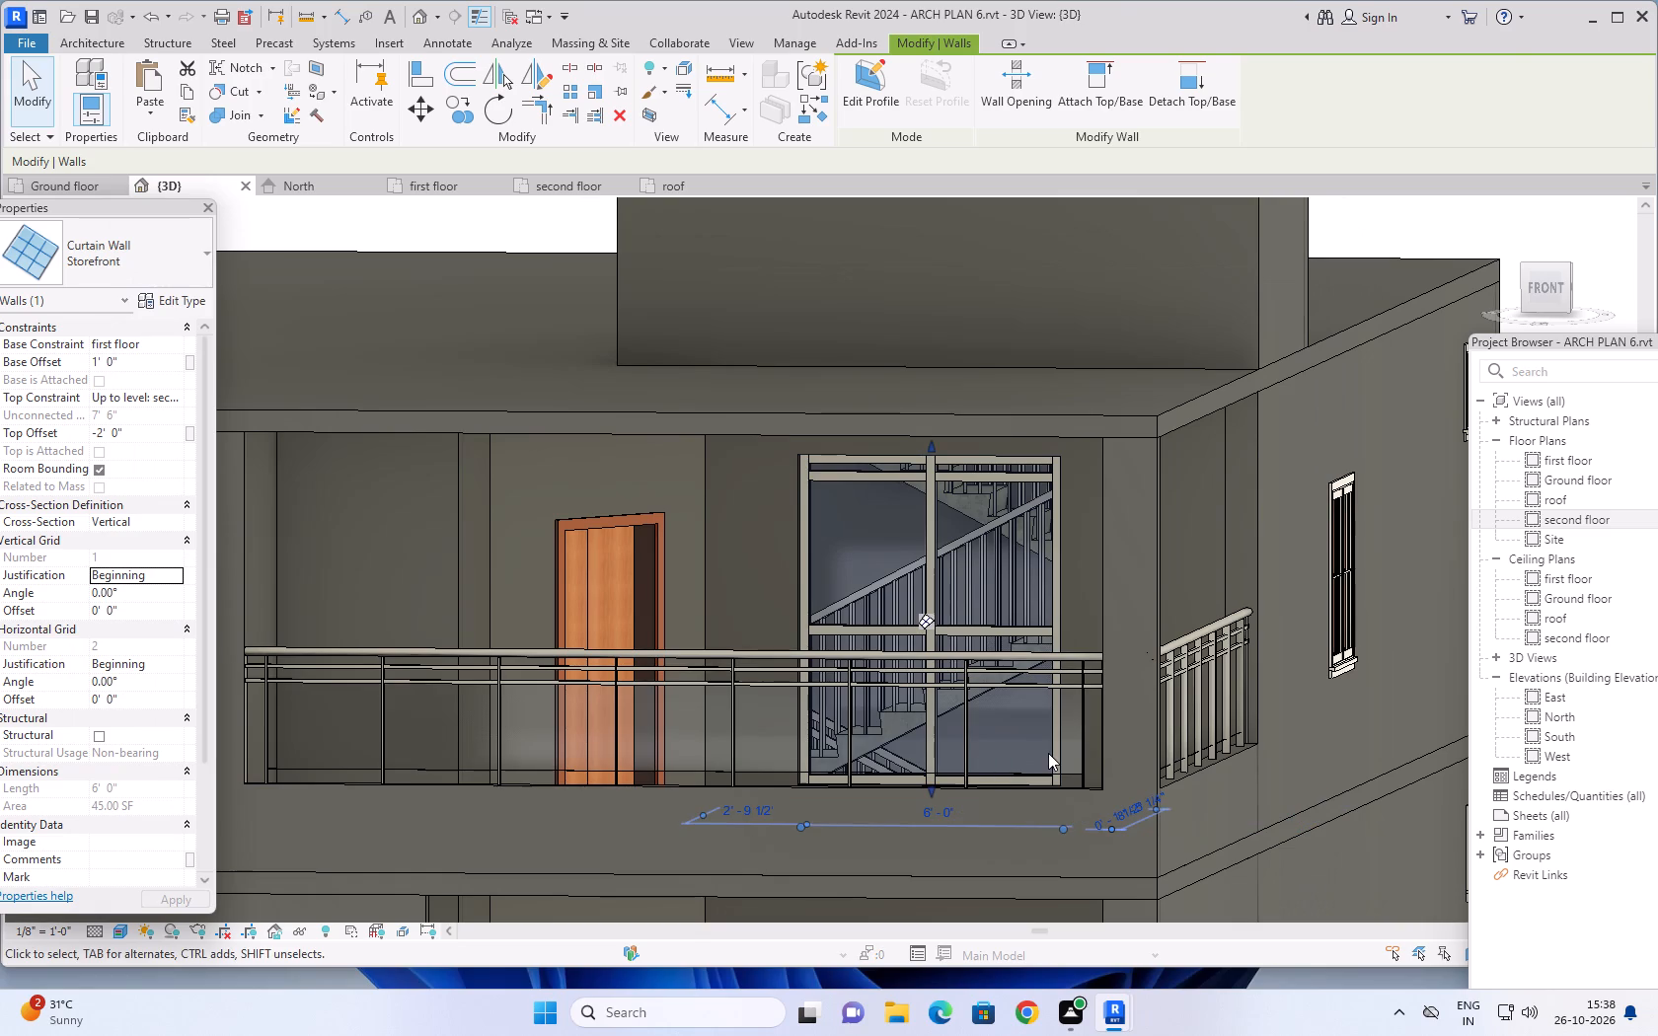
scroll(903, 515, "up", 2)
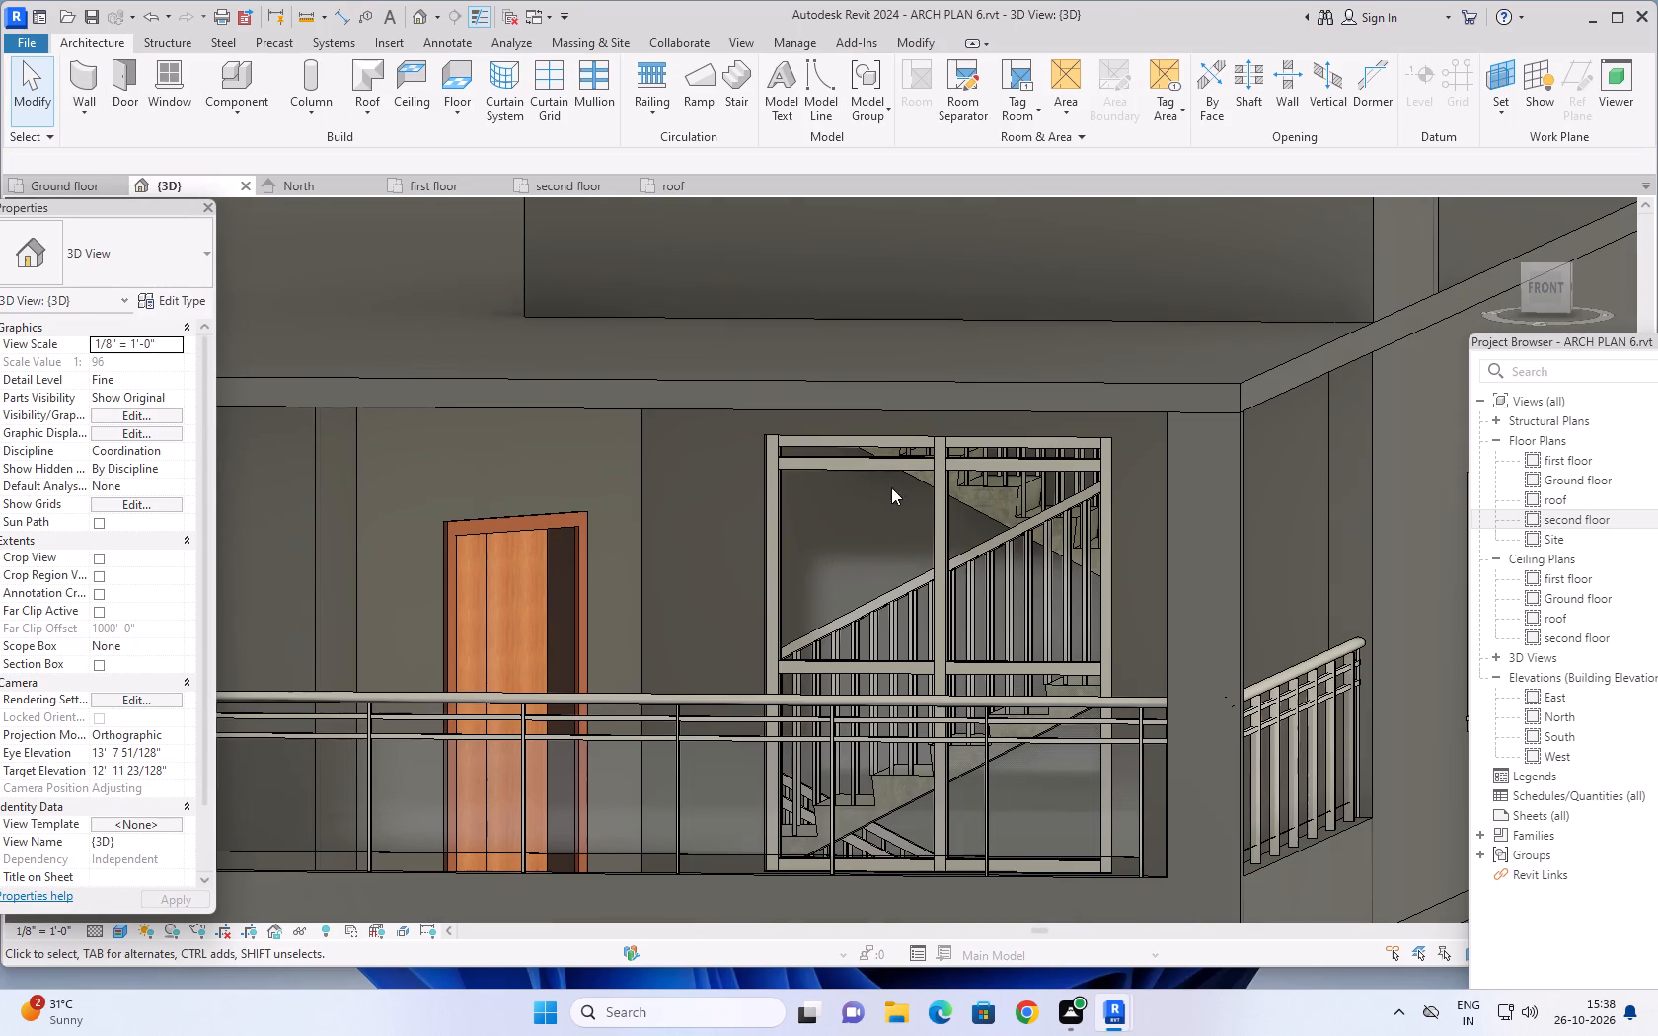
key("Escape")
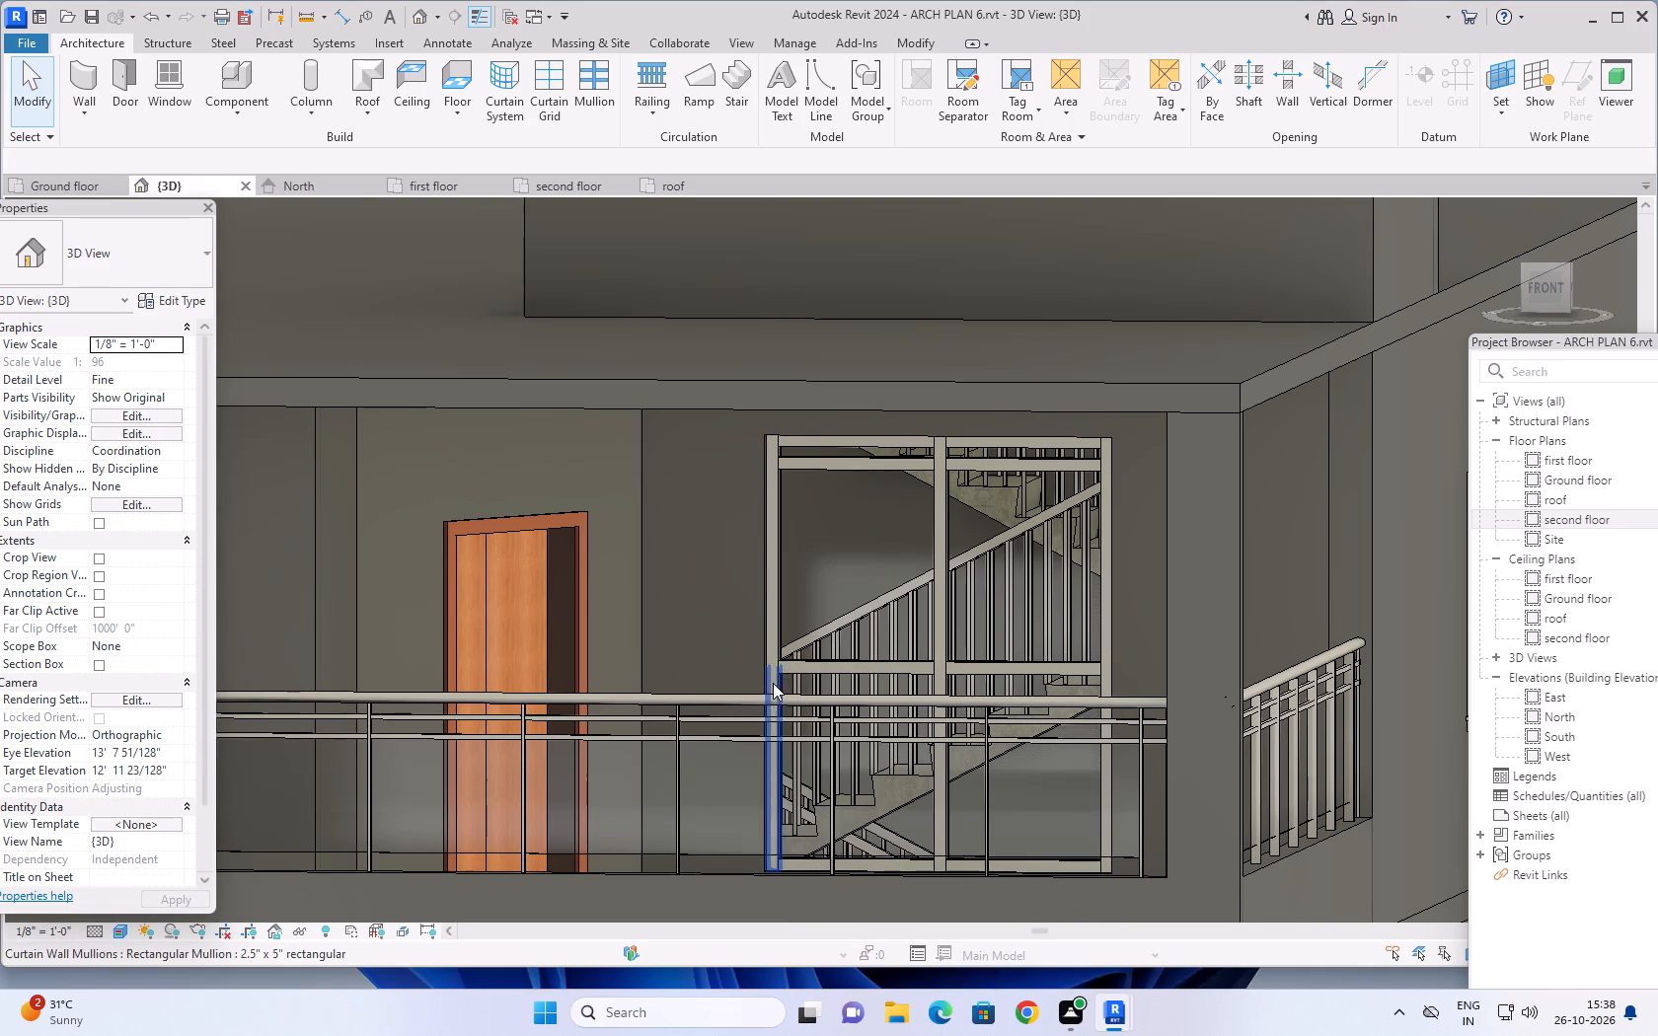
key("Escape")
Set both the vertical and horizontal grid spacing of the Storefront curtain wall type to 4'.
left_click(789, 486)
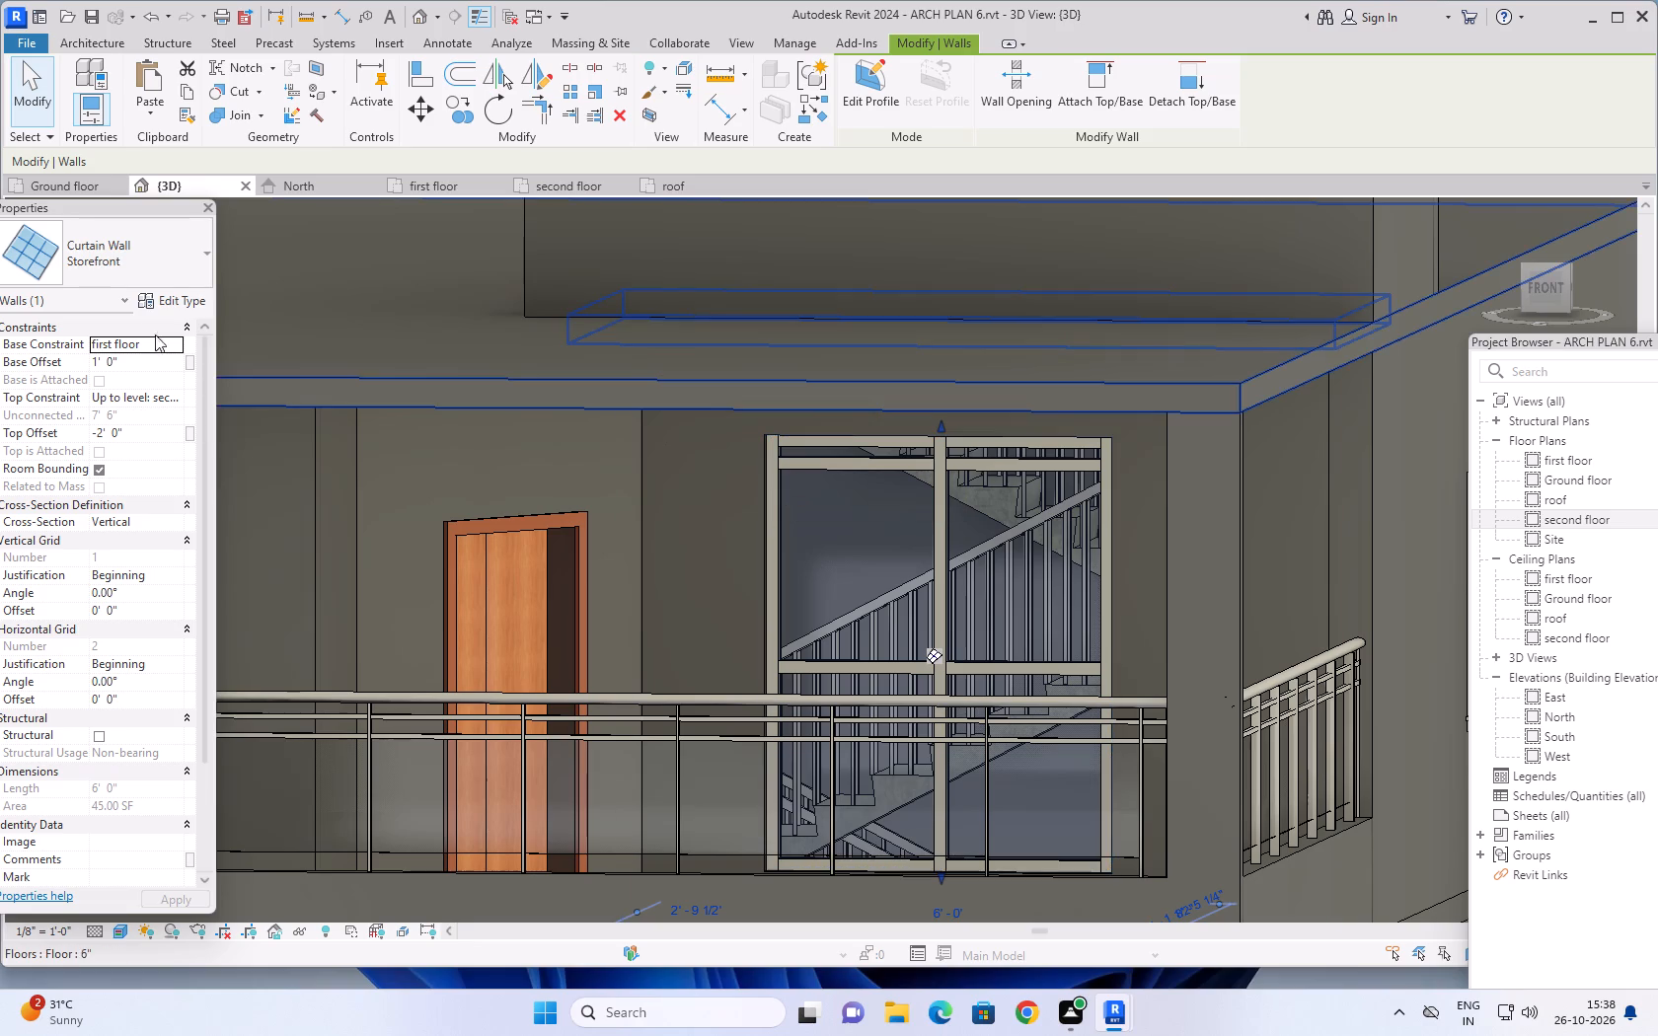
left_click(163, 296)
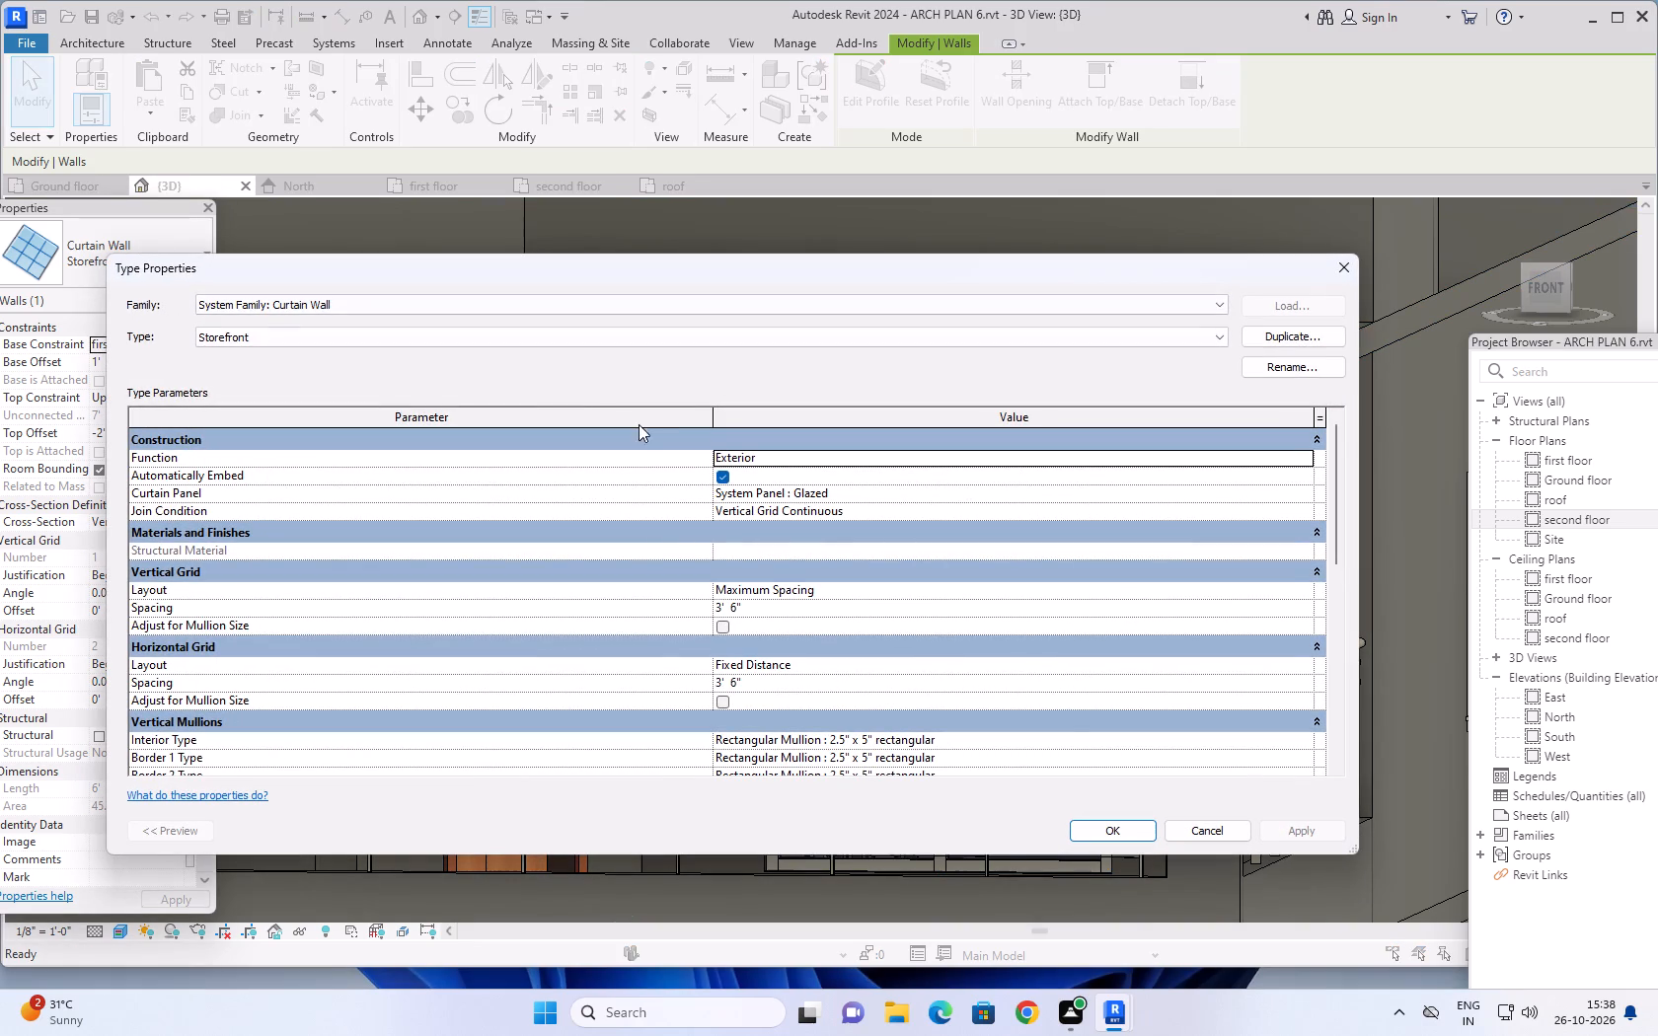
left_click(789, 609)
type("4'")
key("Return")
left_click(771, 683)
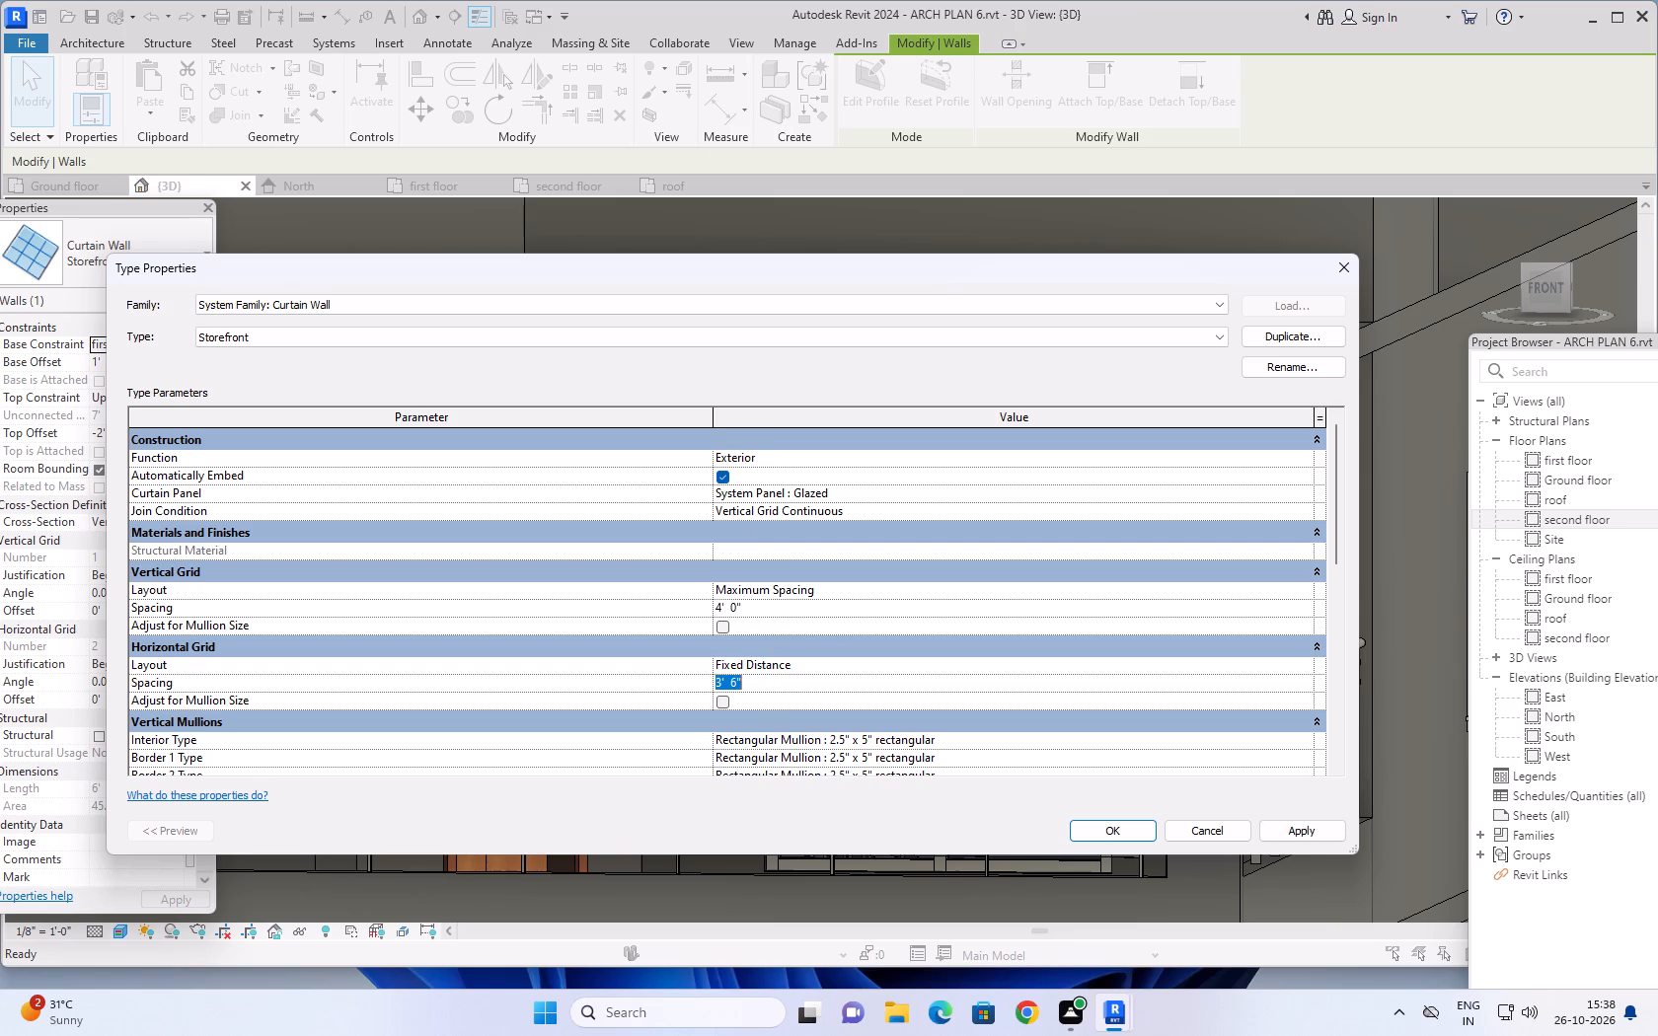
type("4'")
key("Return")
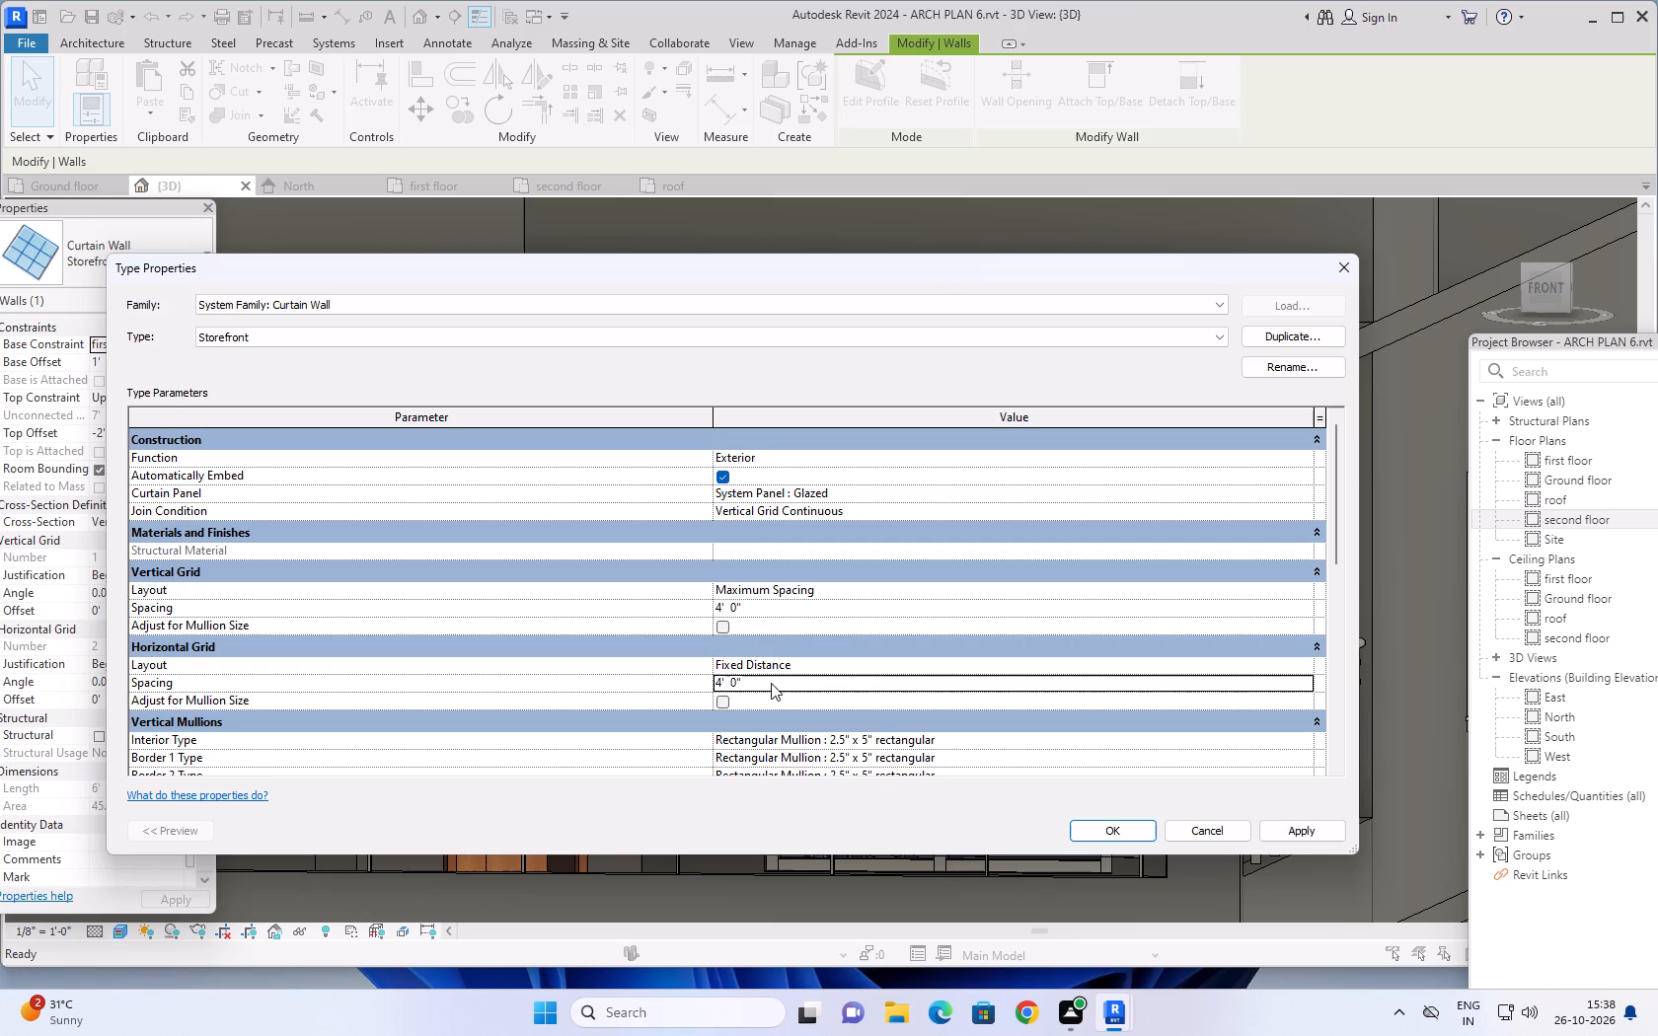
scroll(905, 650, "down", 6)
left_click(1299, 827)
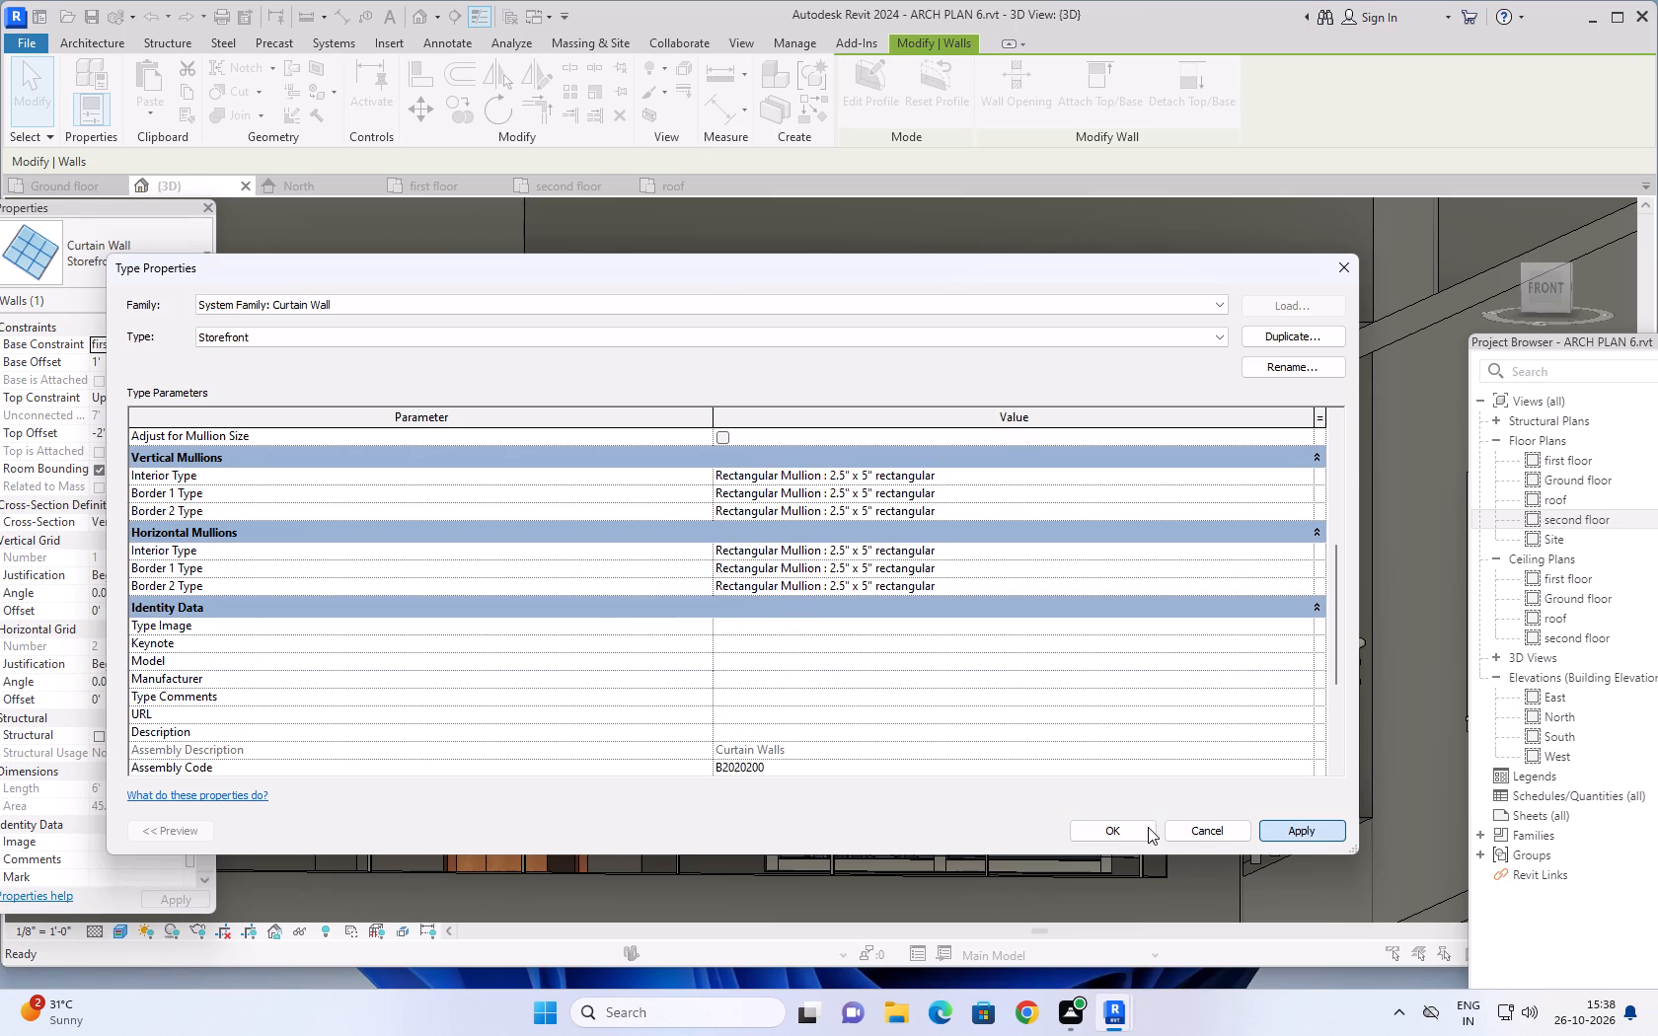
left_click(1132, 827)
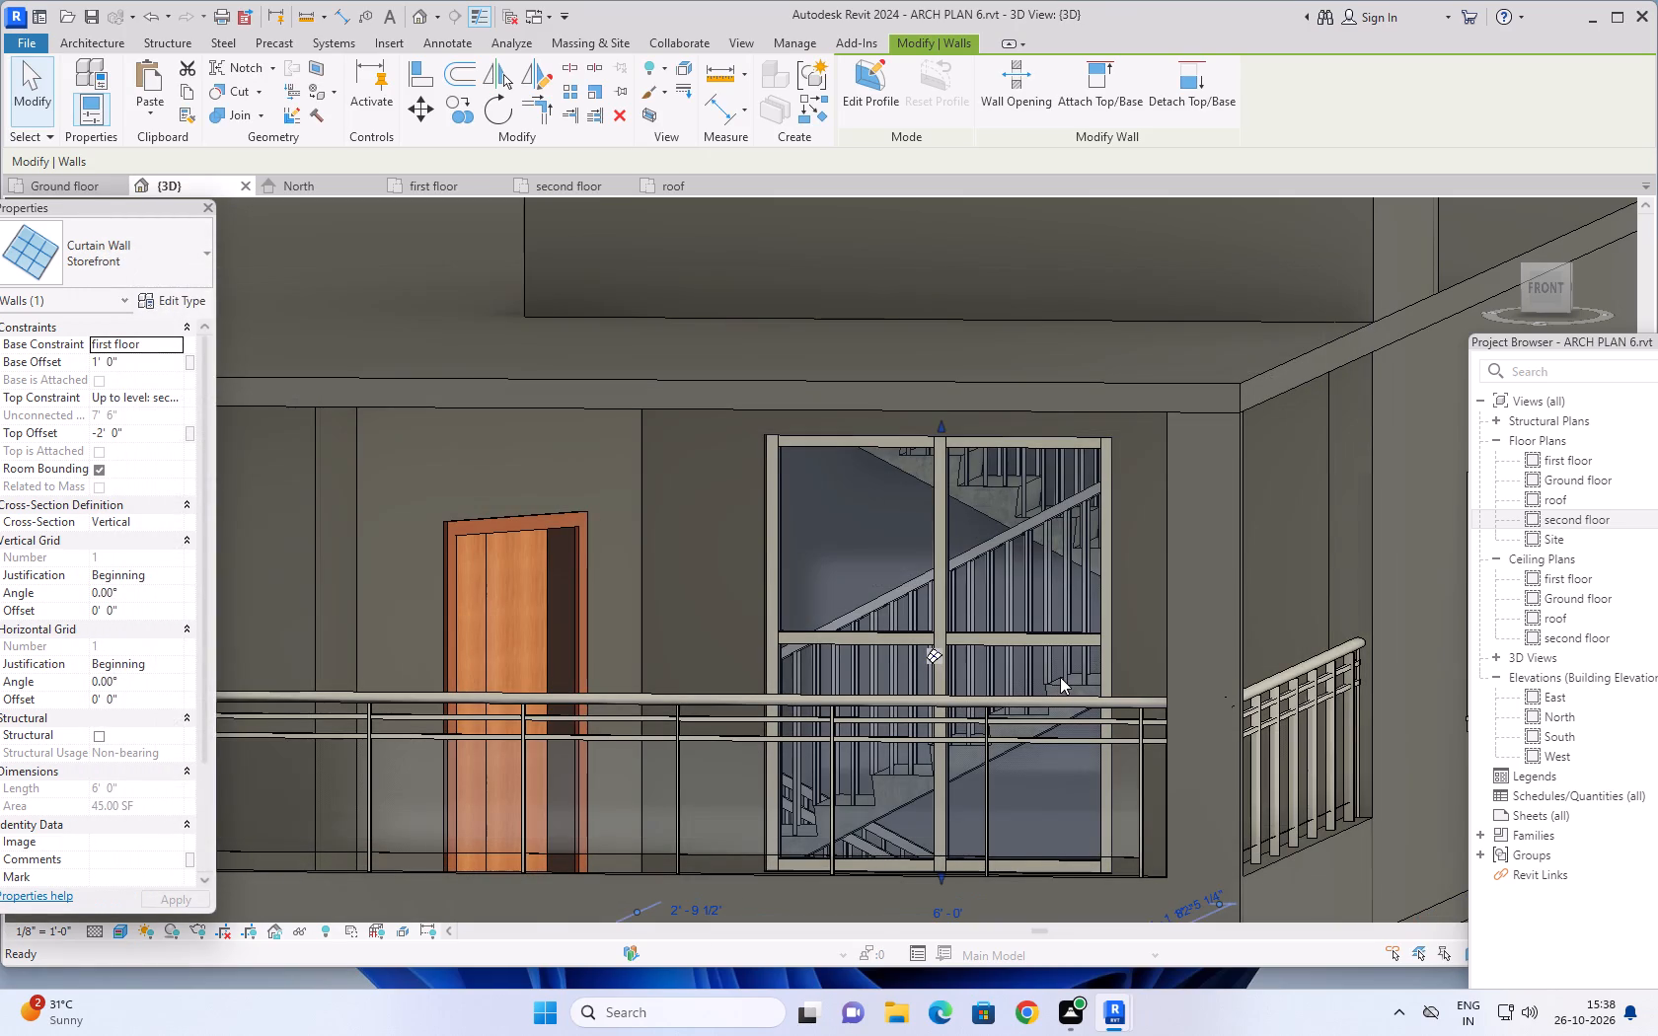
key("Escape")
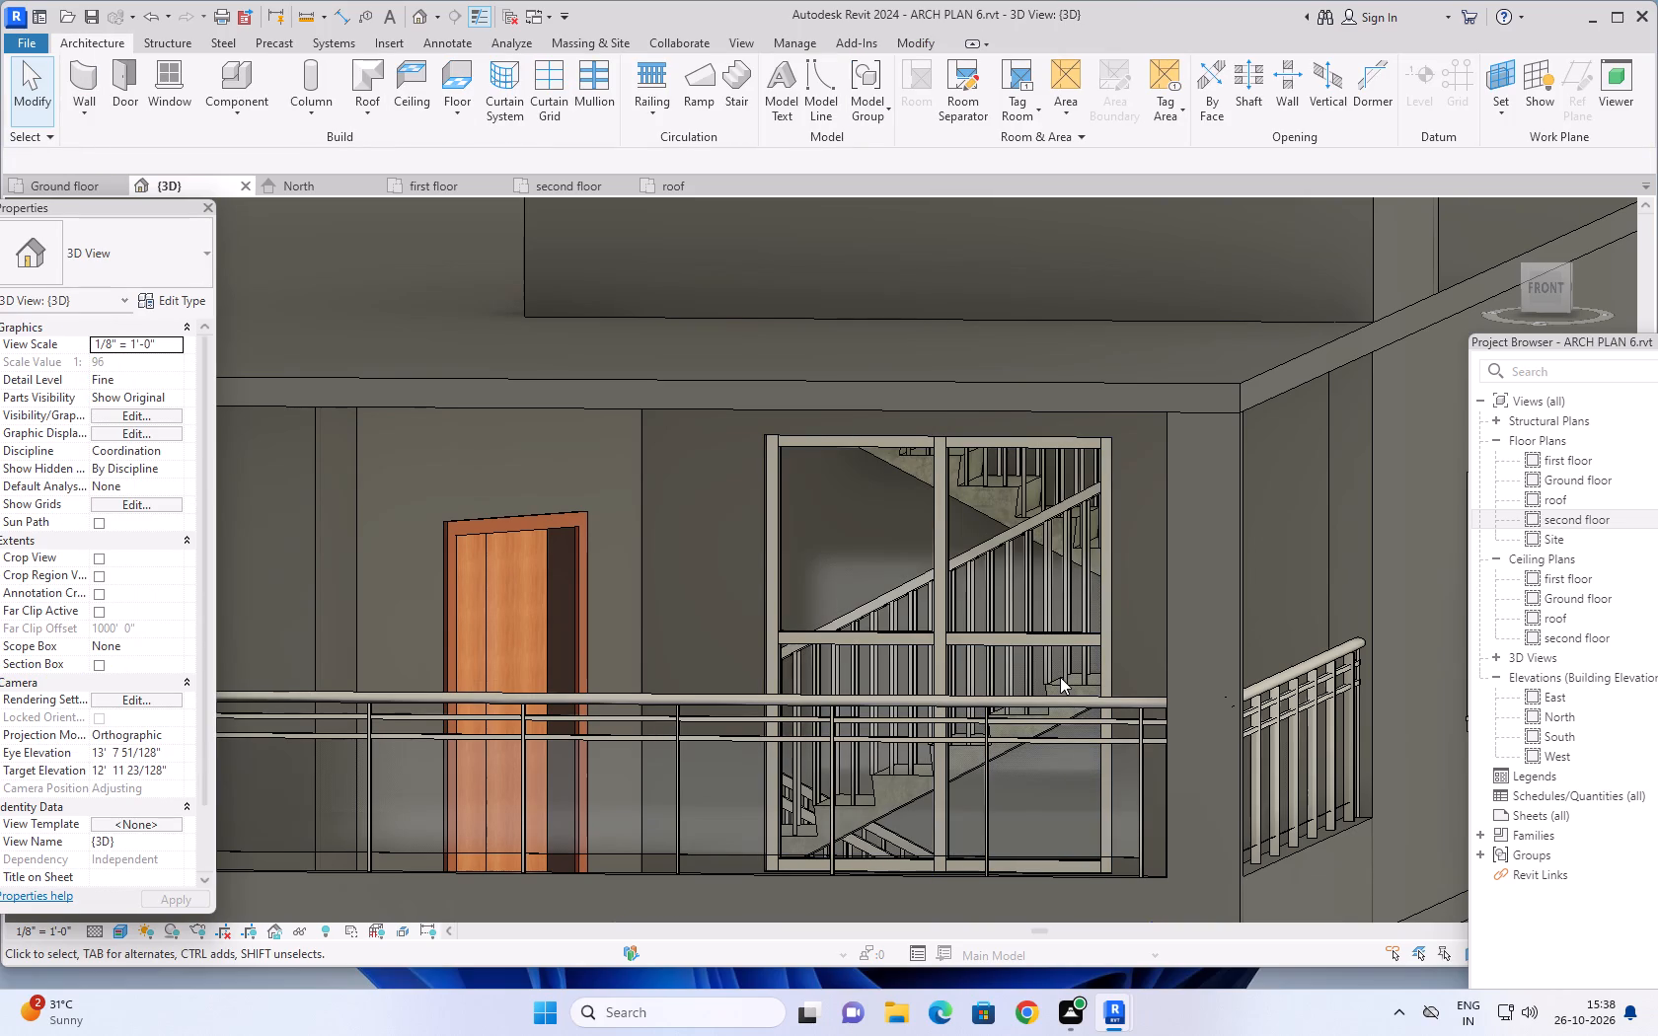
Examine the curtain wall's new grid divisions behind the balcony and the whole front facade in the 3D view.
scroll(1050, 678, "down", 3)
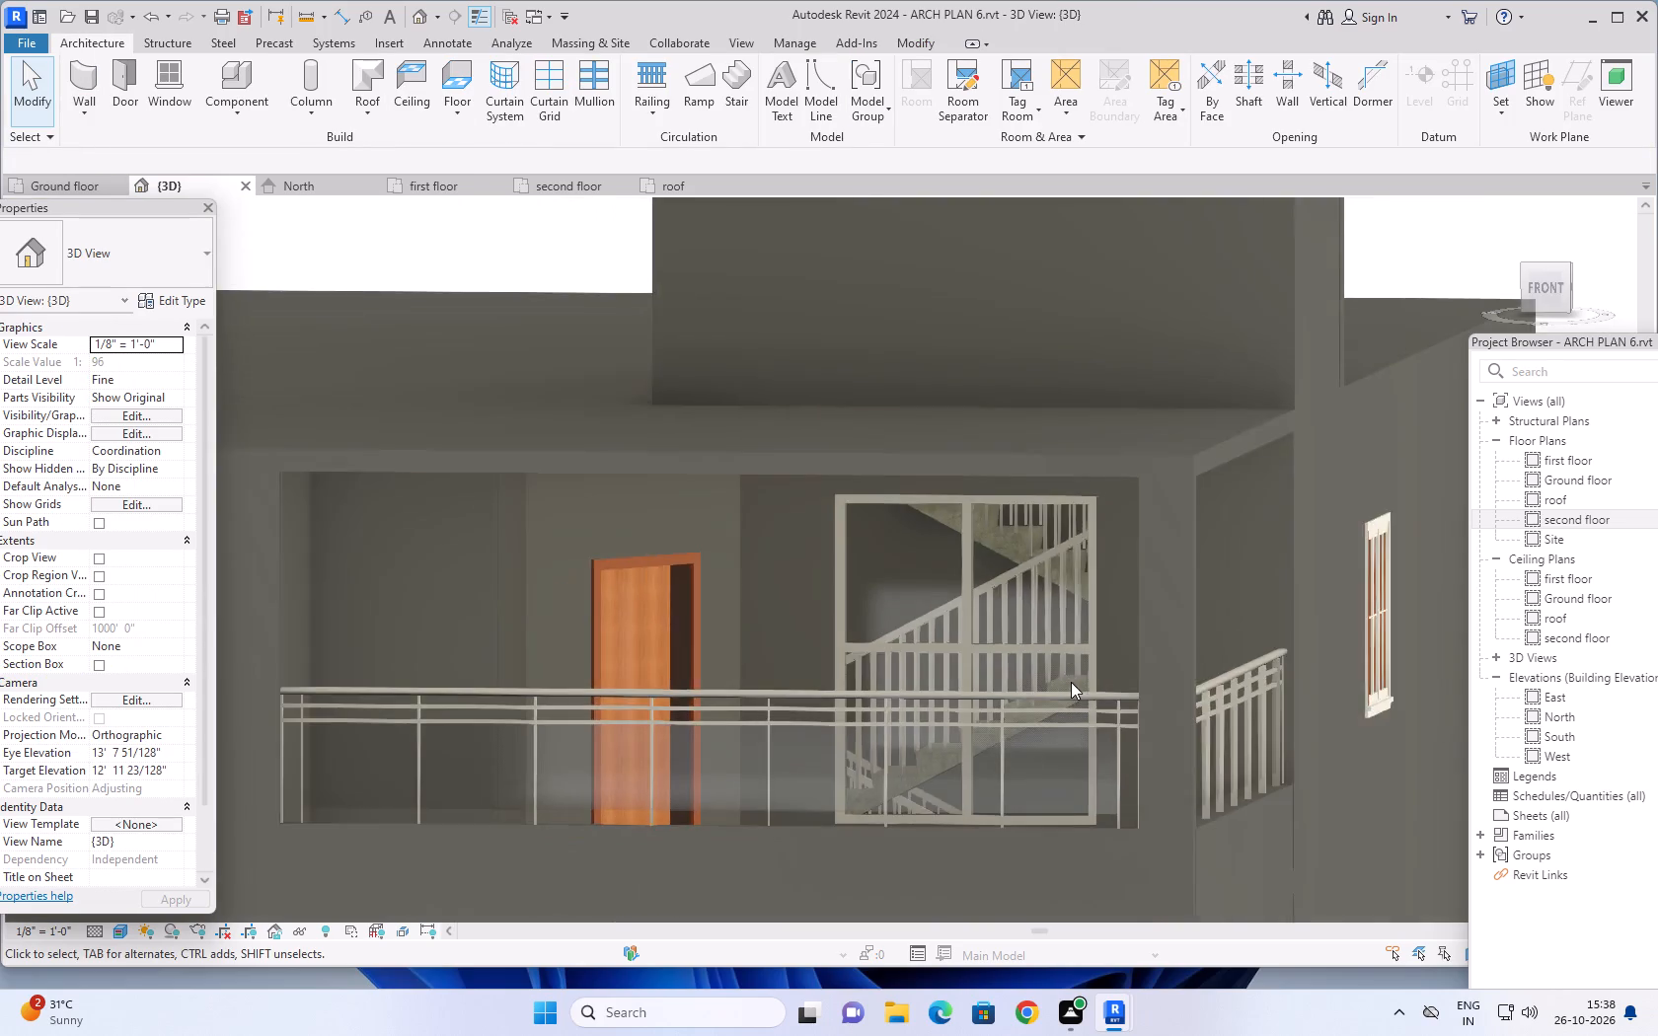
scroll(1071, 682, "down", 3)
scroll(1334, 685, "down", 2)
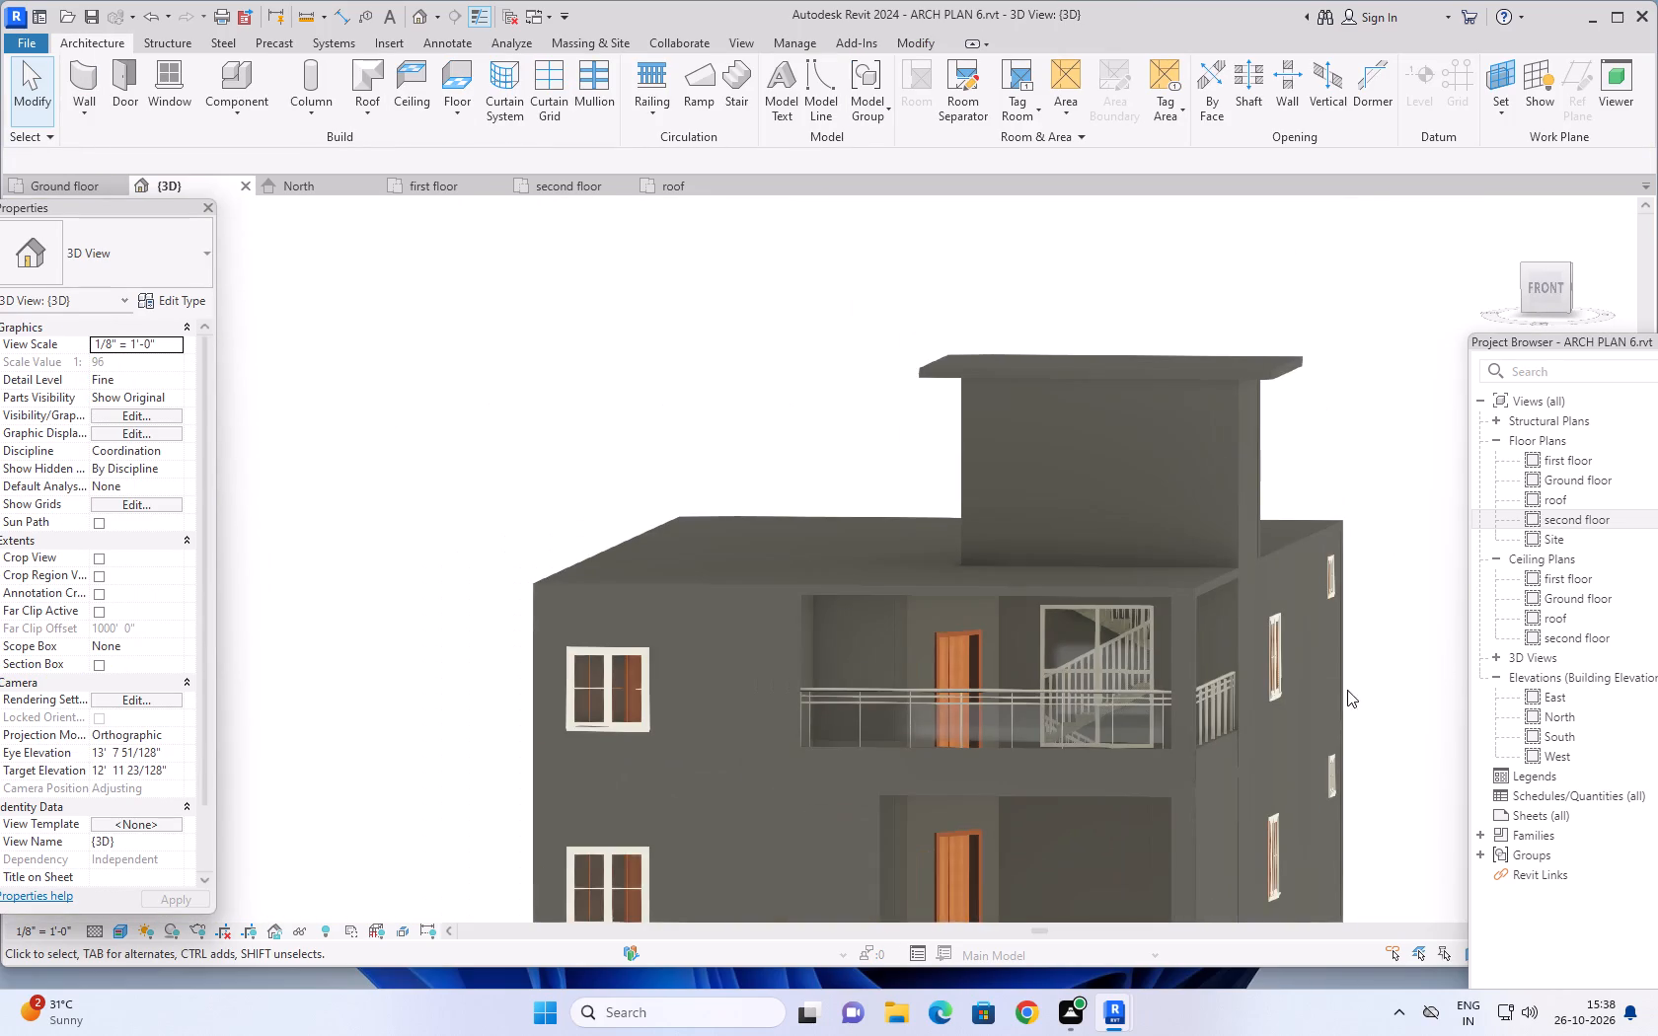
middle_click_drag(1373, 684, 1216, 482)
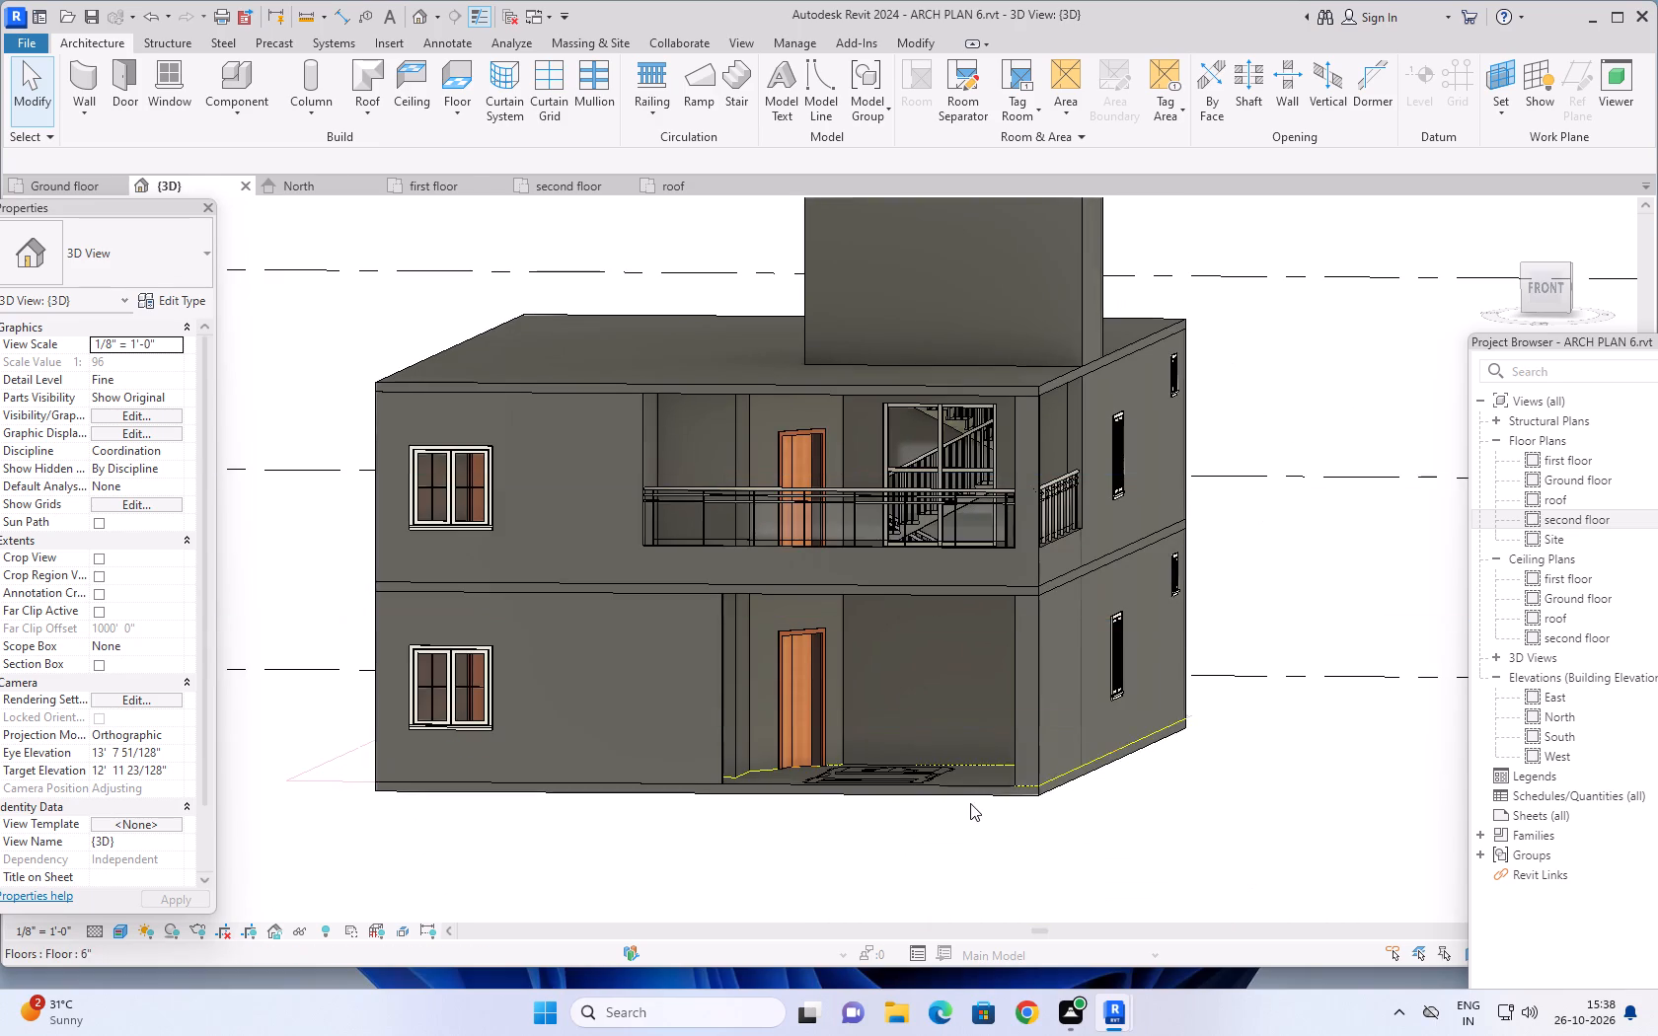
middle_click_drag(970, 803, 1002, 830)
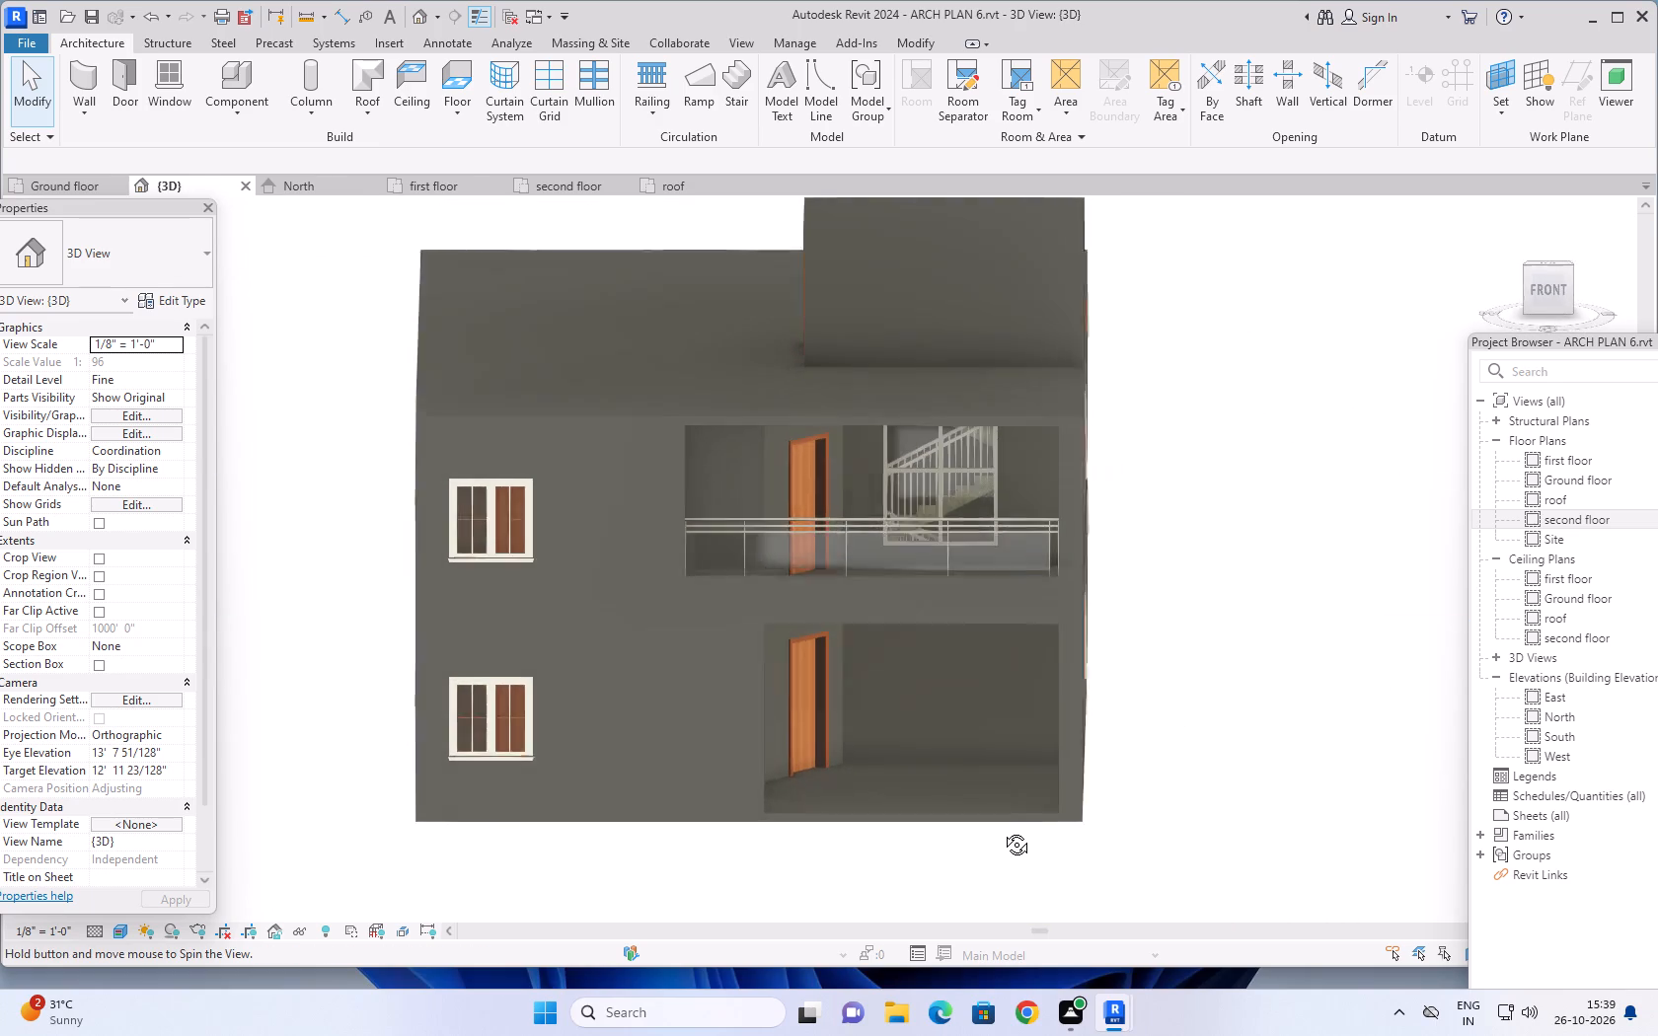
Copy the Storefront curtain wall behind the first-floor balcony and paste it aligned to the Ground floor level.
middle_click_drag(1002, 830, 992, 850)
scroll(926, 501, "up", 3)
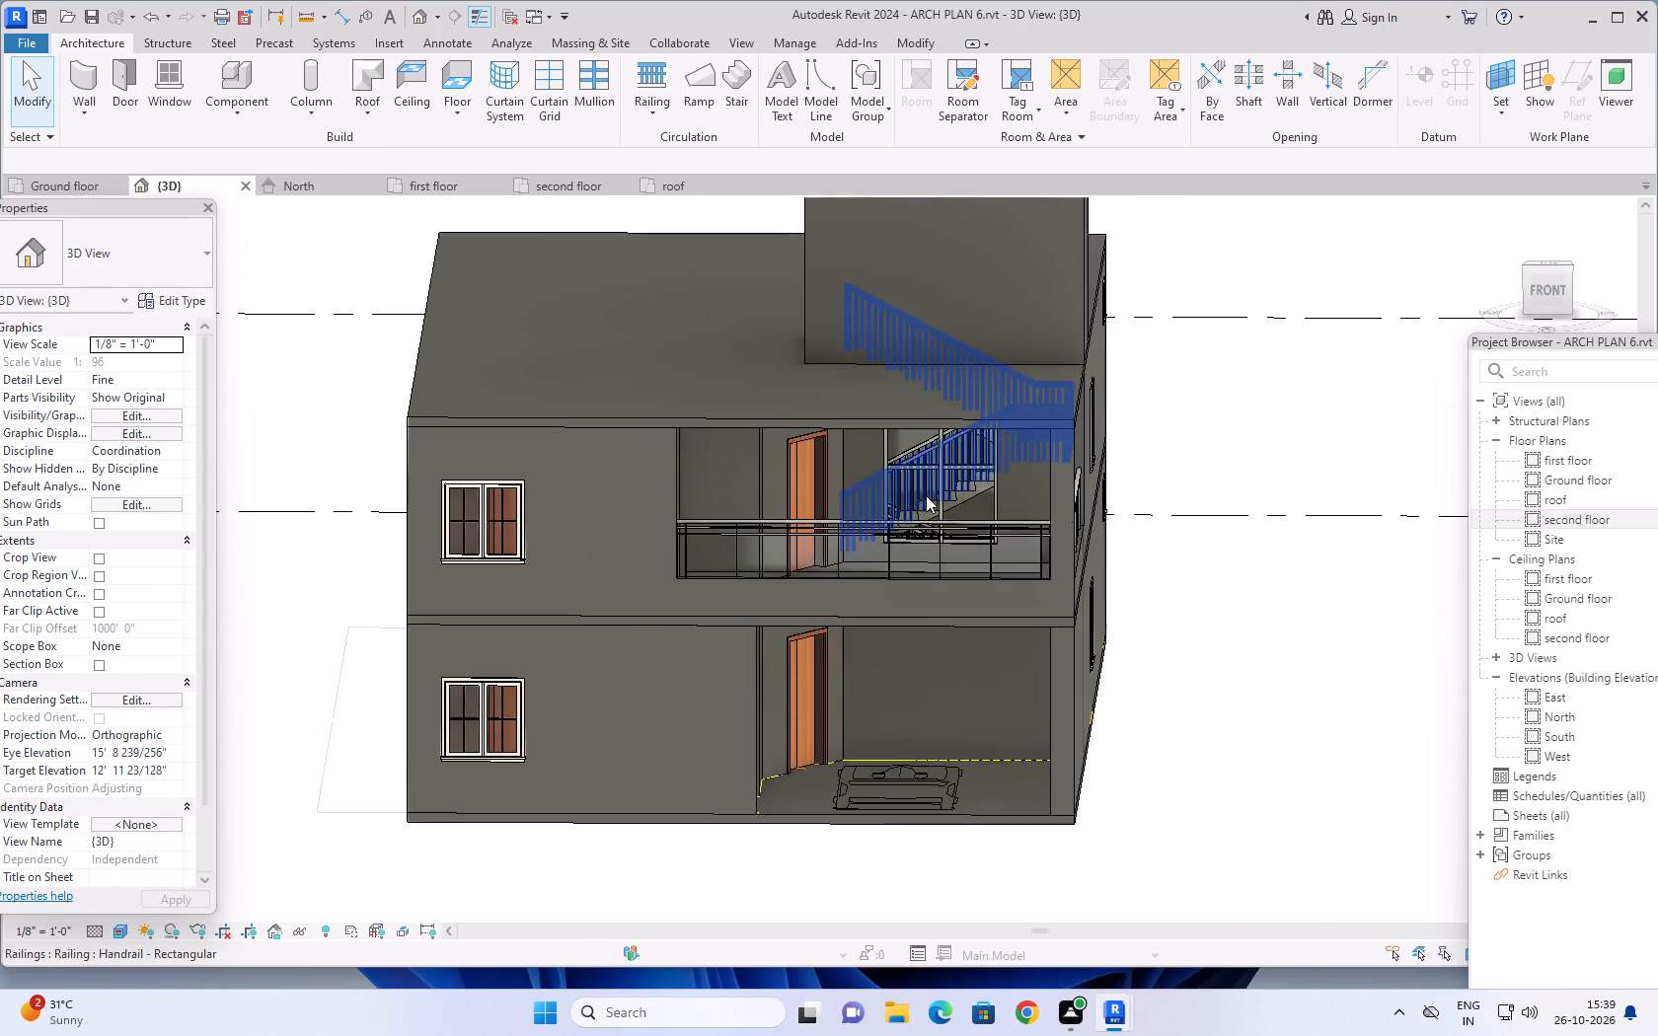
scroll(926, 495, "up", 2)
middle_click_drag(955, 545, 948, 525, "shift")
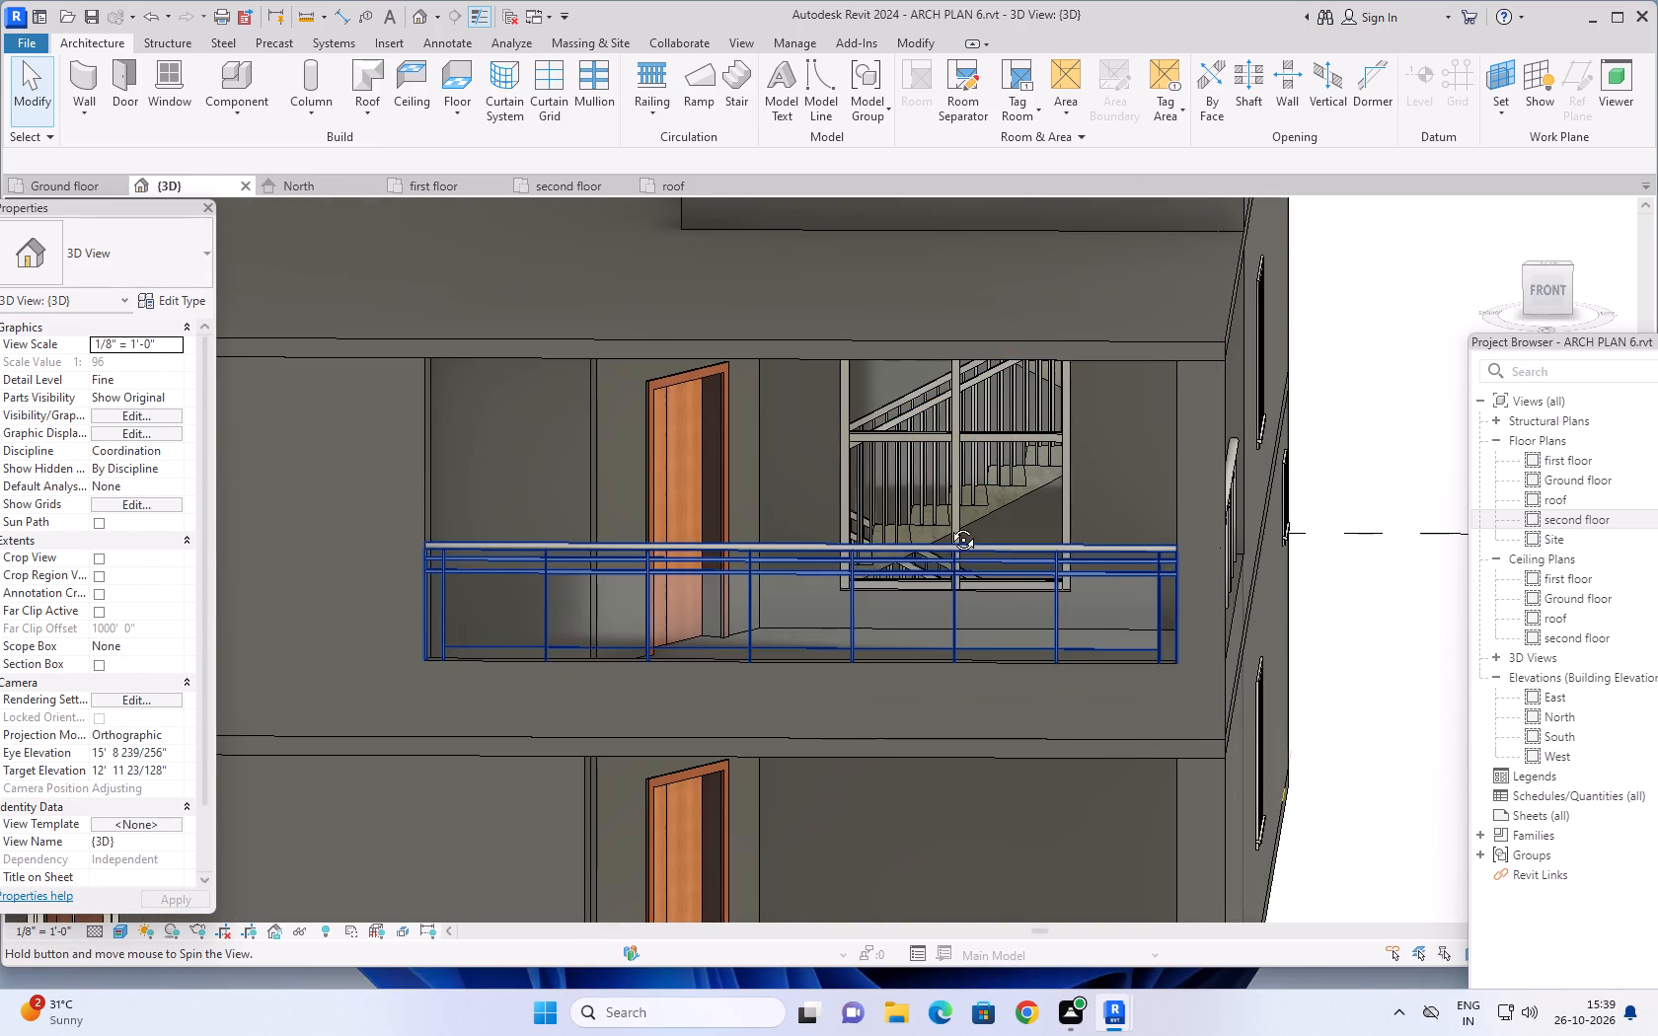
middle_click_drag(948, 525, 927, 505, "shift")
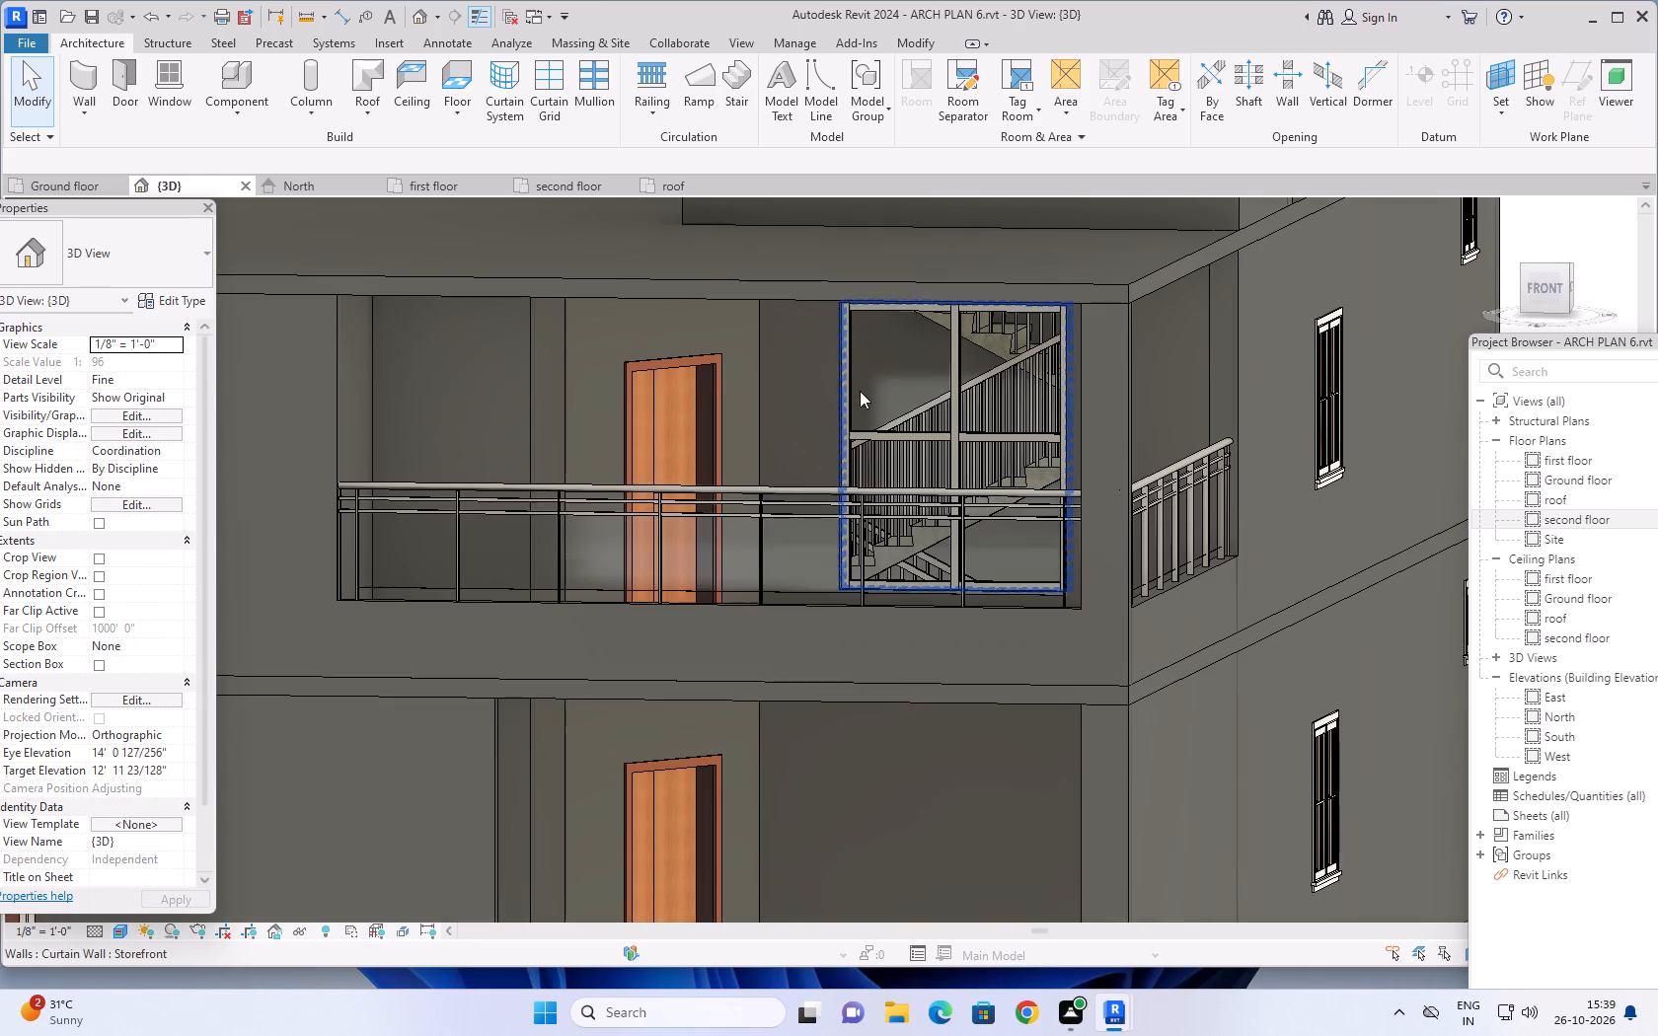
left_click(864, 397)
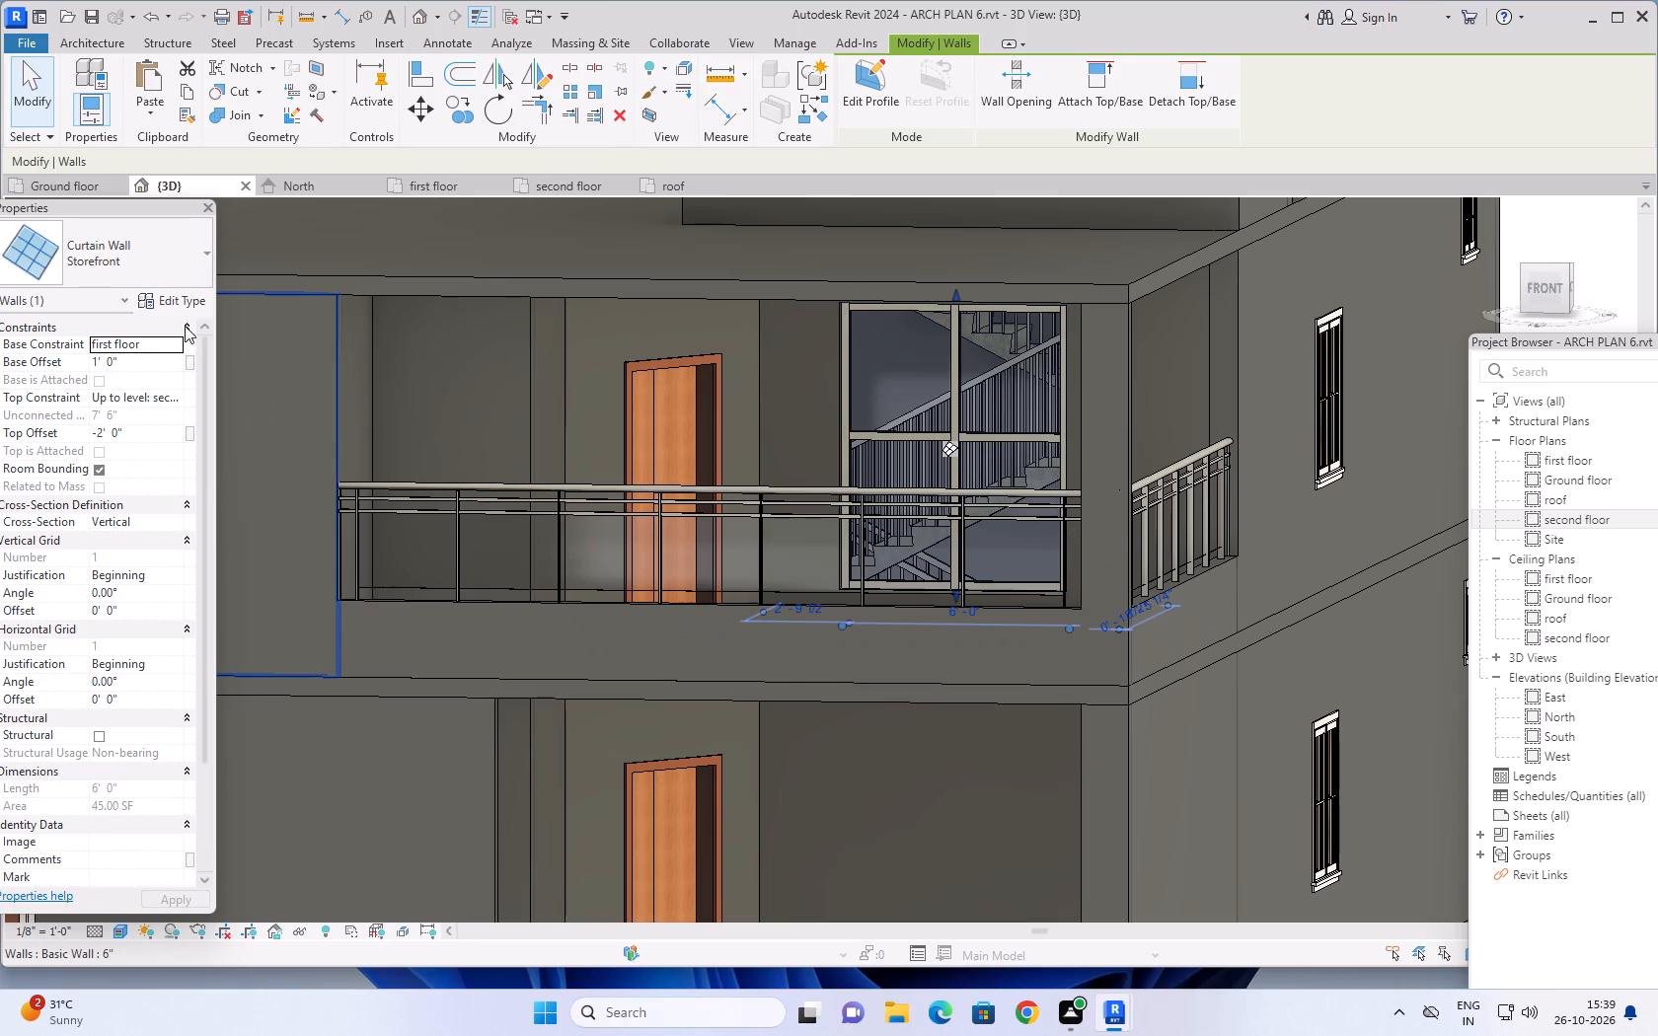
left_click(191, 92)
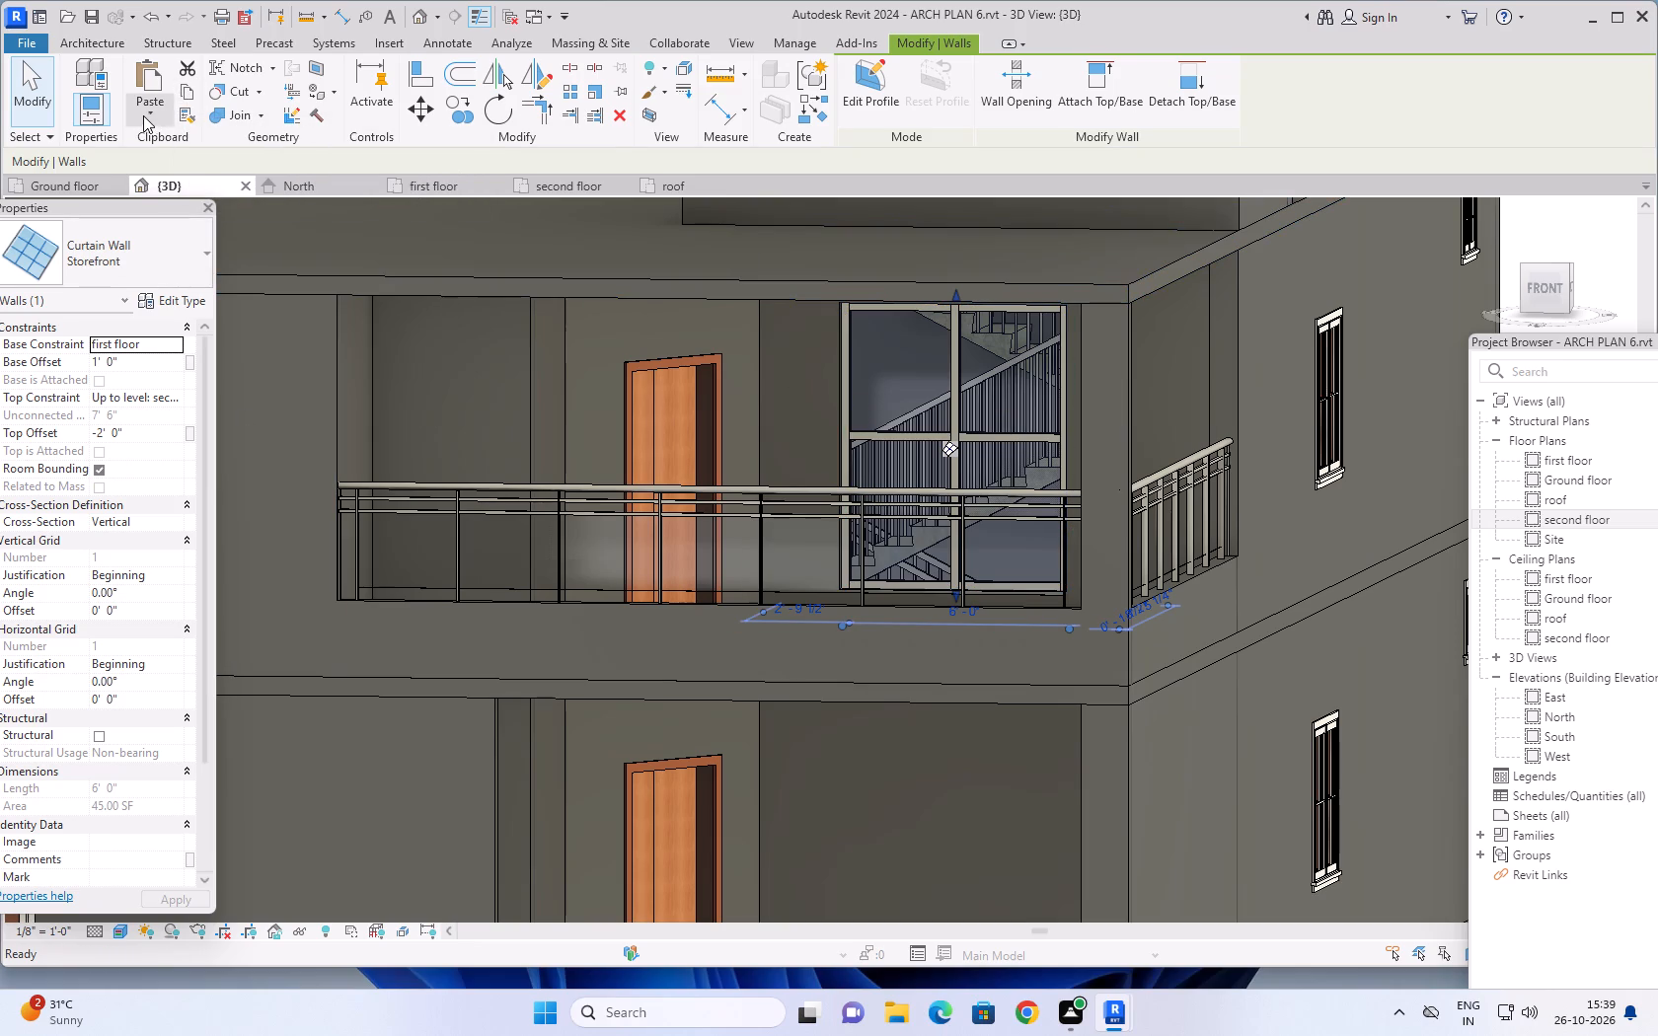
left_click(149, 111)
left_click(199, 181)
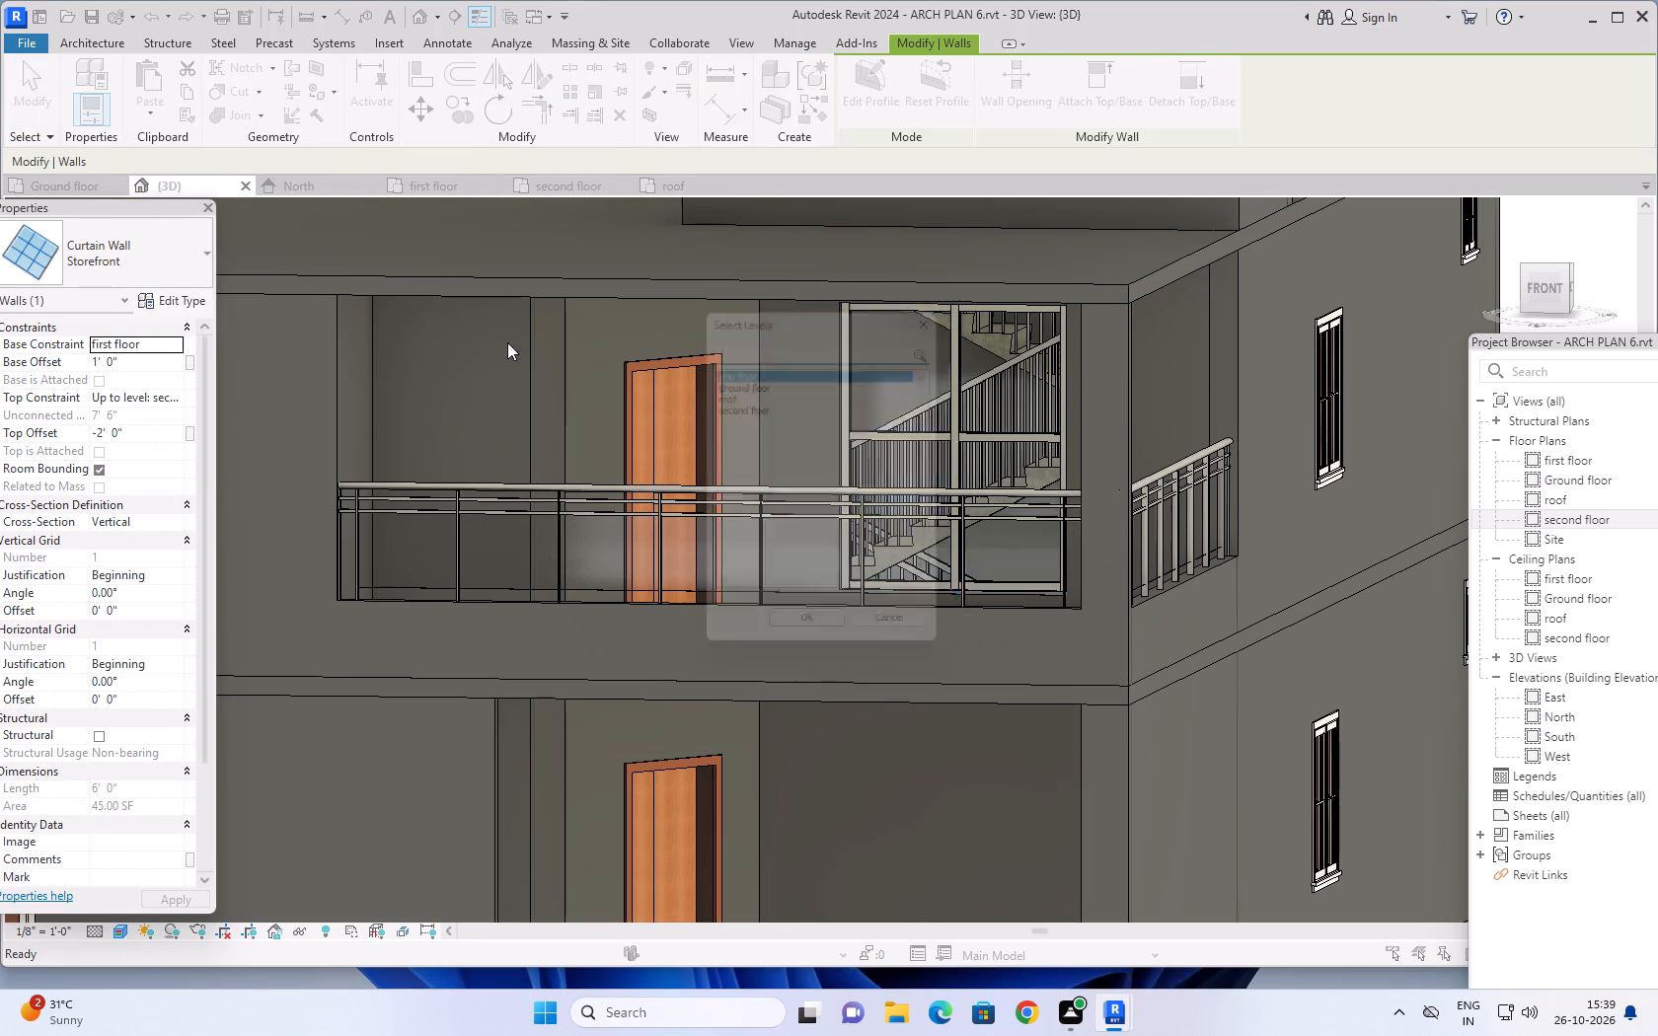
left_click(768, 376)
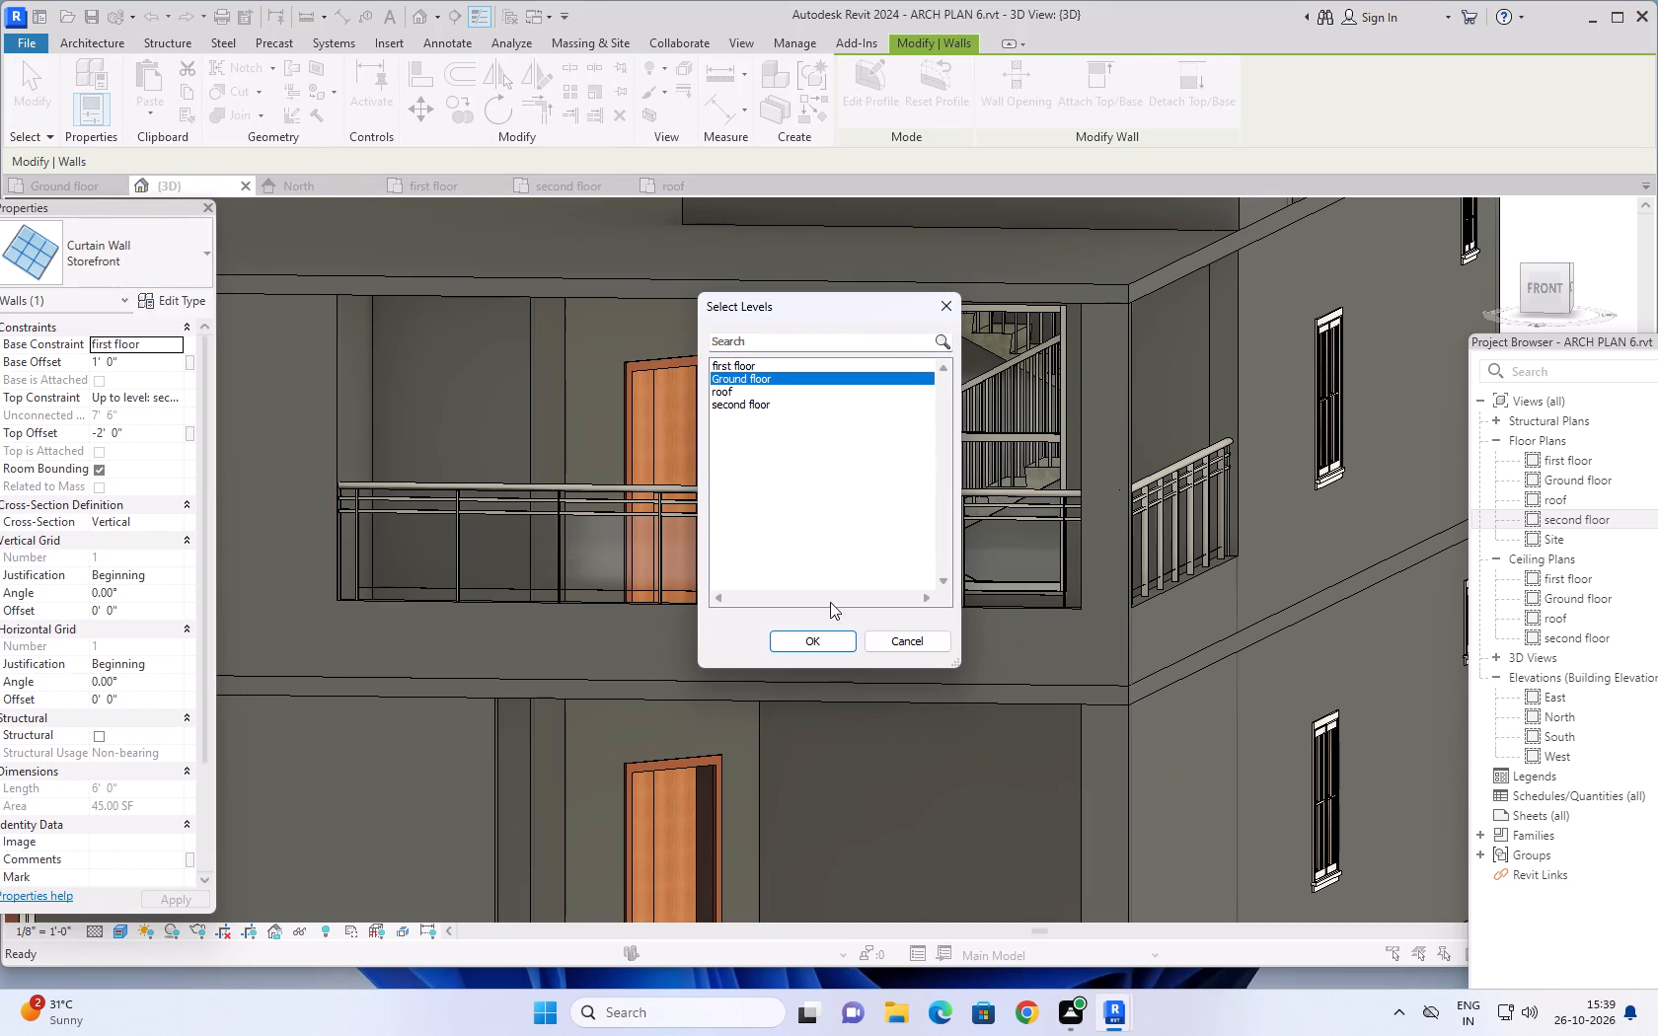
left_click(817, 641)
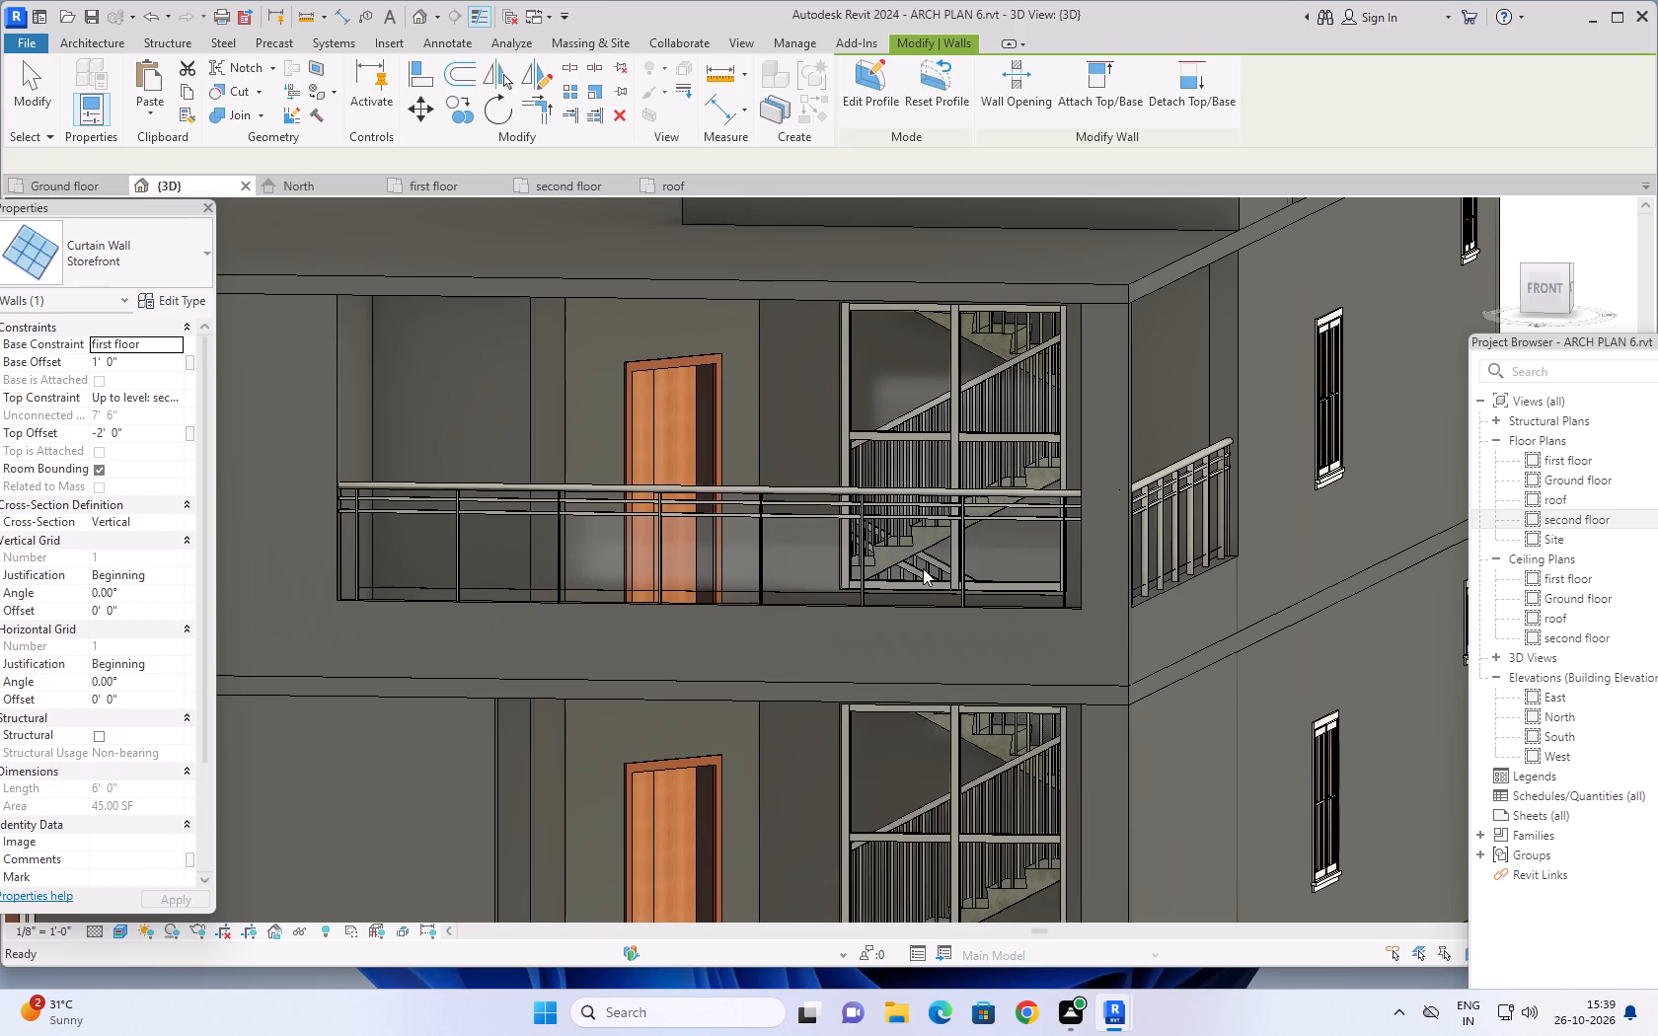
scroll(934, 555, "down", 8)
key("Escape")
key("Escape")
key("Escape")
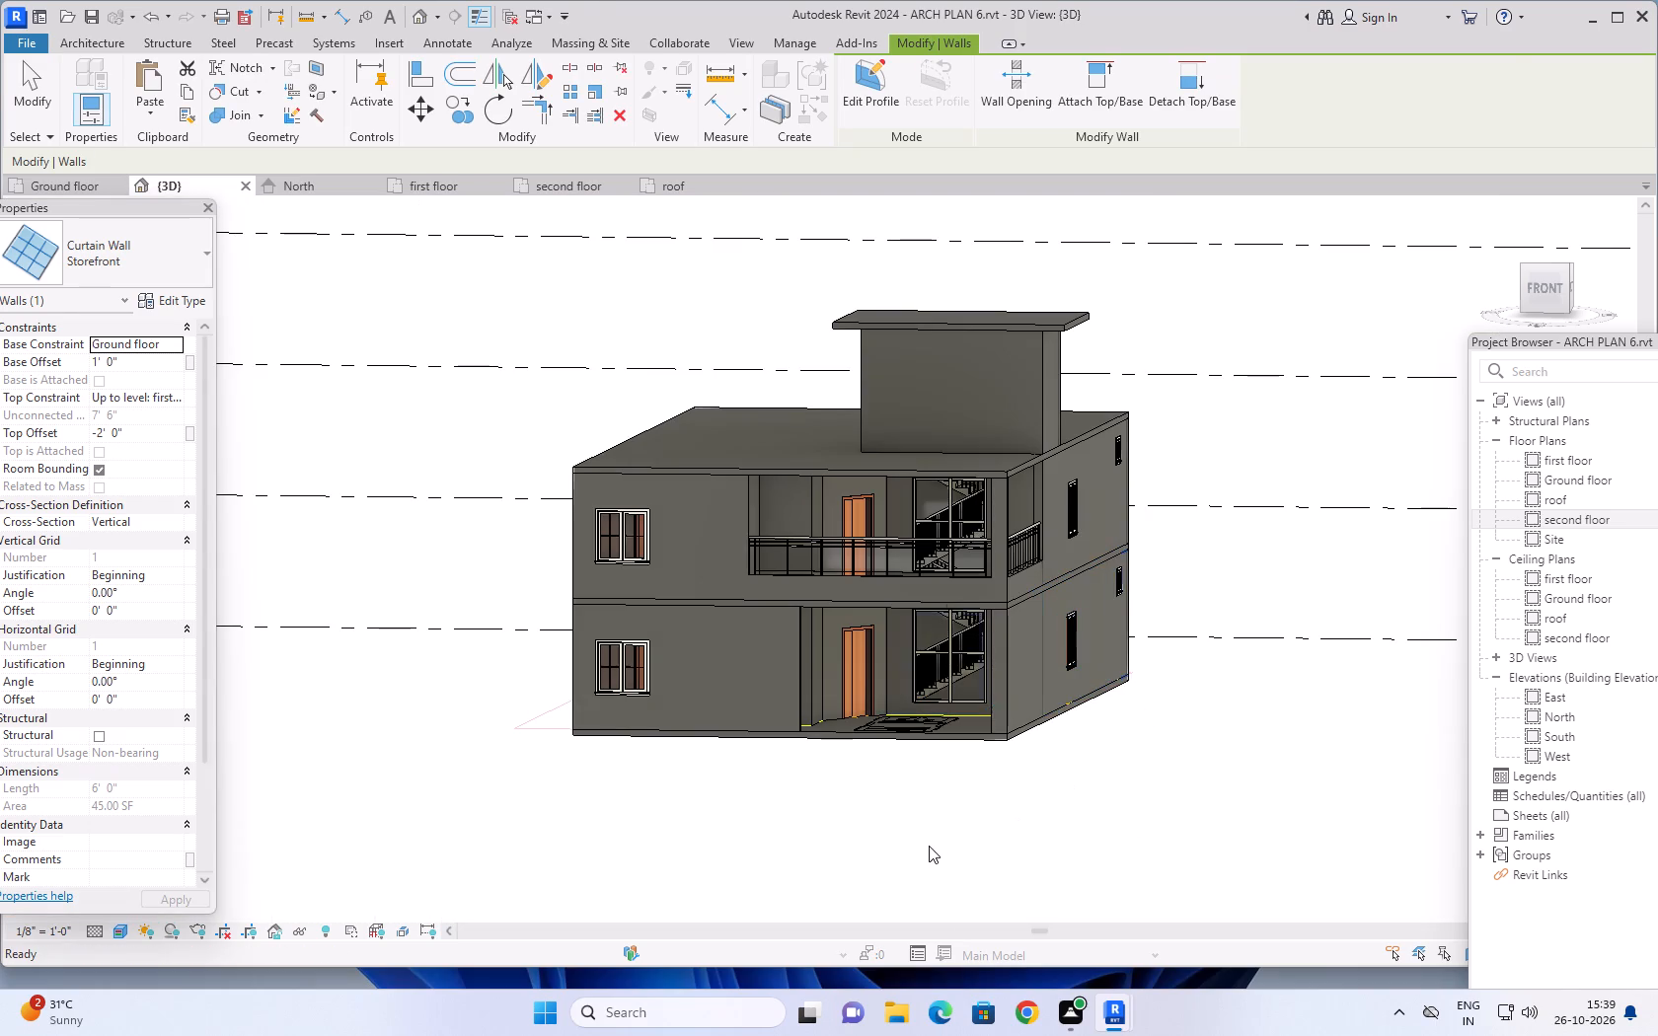
Examine the ground-floor and first-floor curtain walls and the whole house from the front and both sides in 3D.
middle_click_drag(929, 823, 1022, 850, "shift")
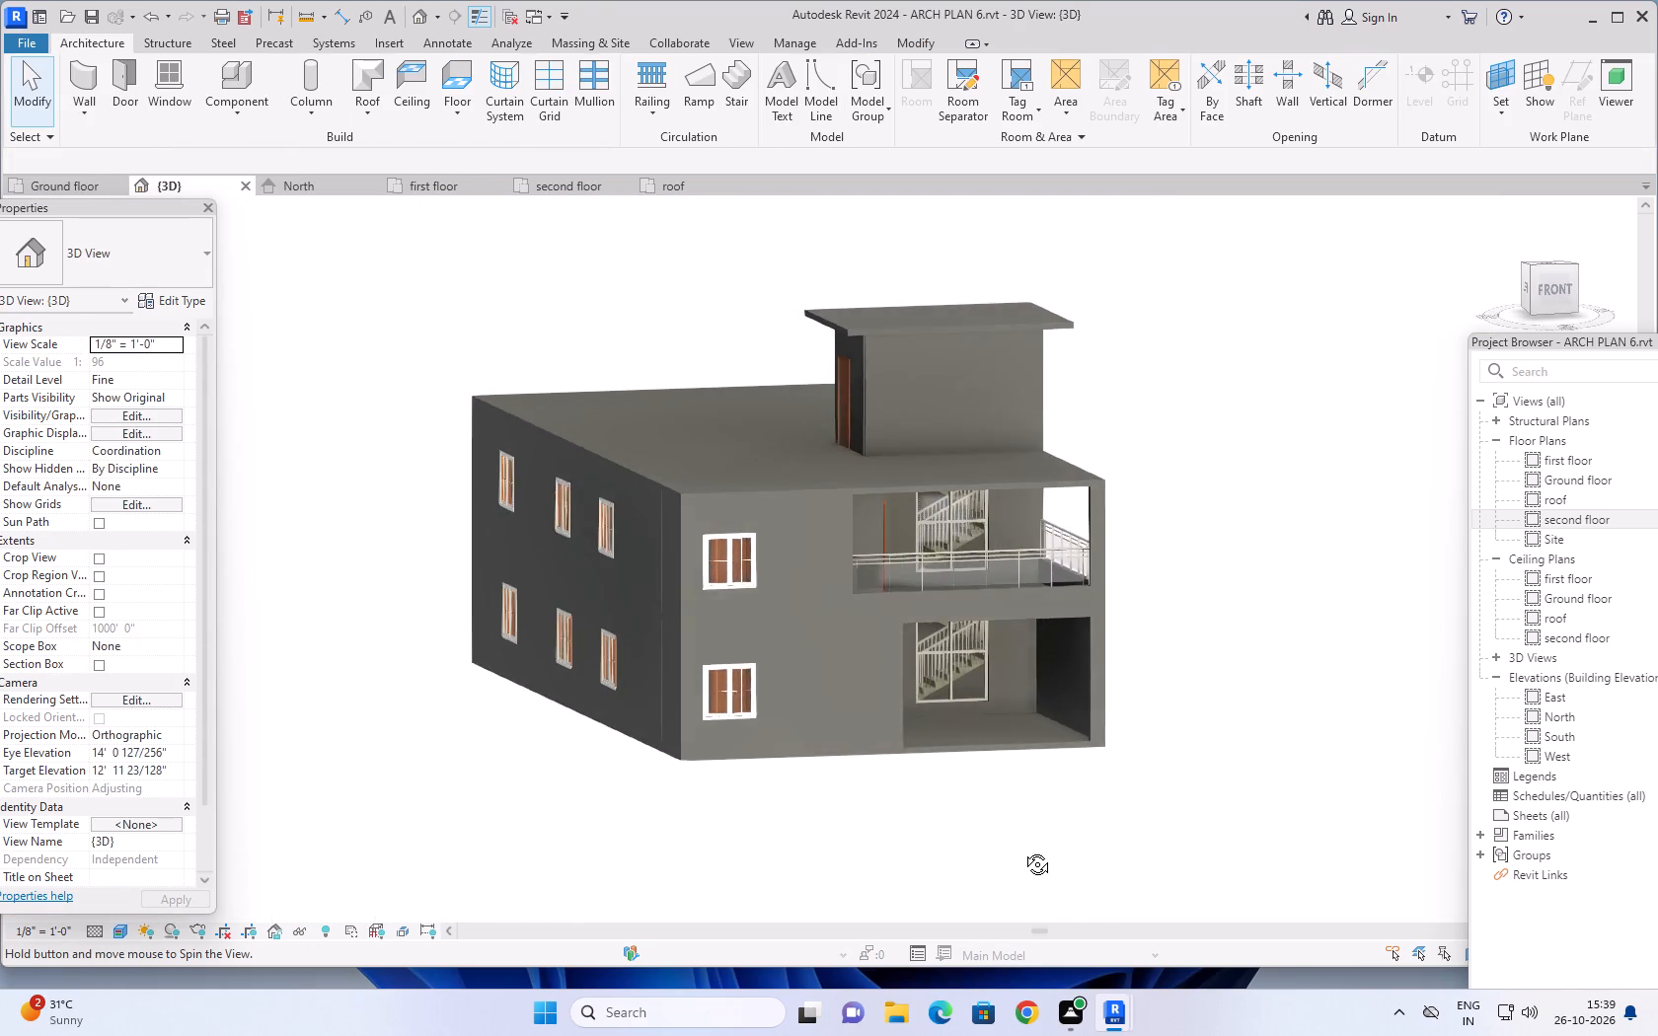
middle_click_drag(1022, 850, 1009, 850, "shift")
middle_click_drag(1243, 713, 1207, 742)
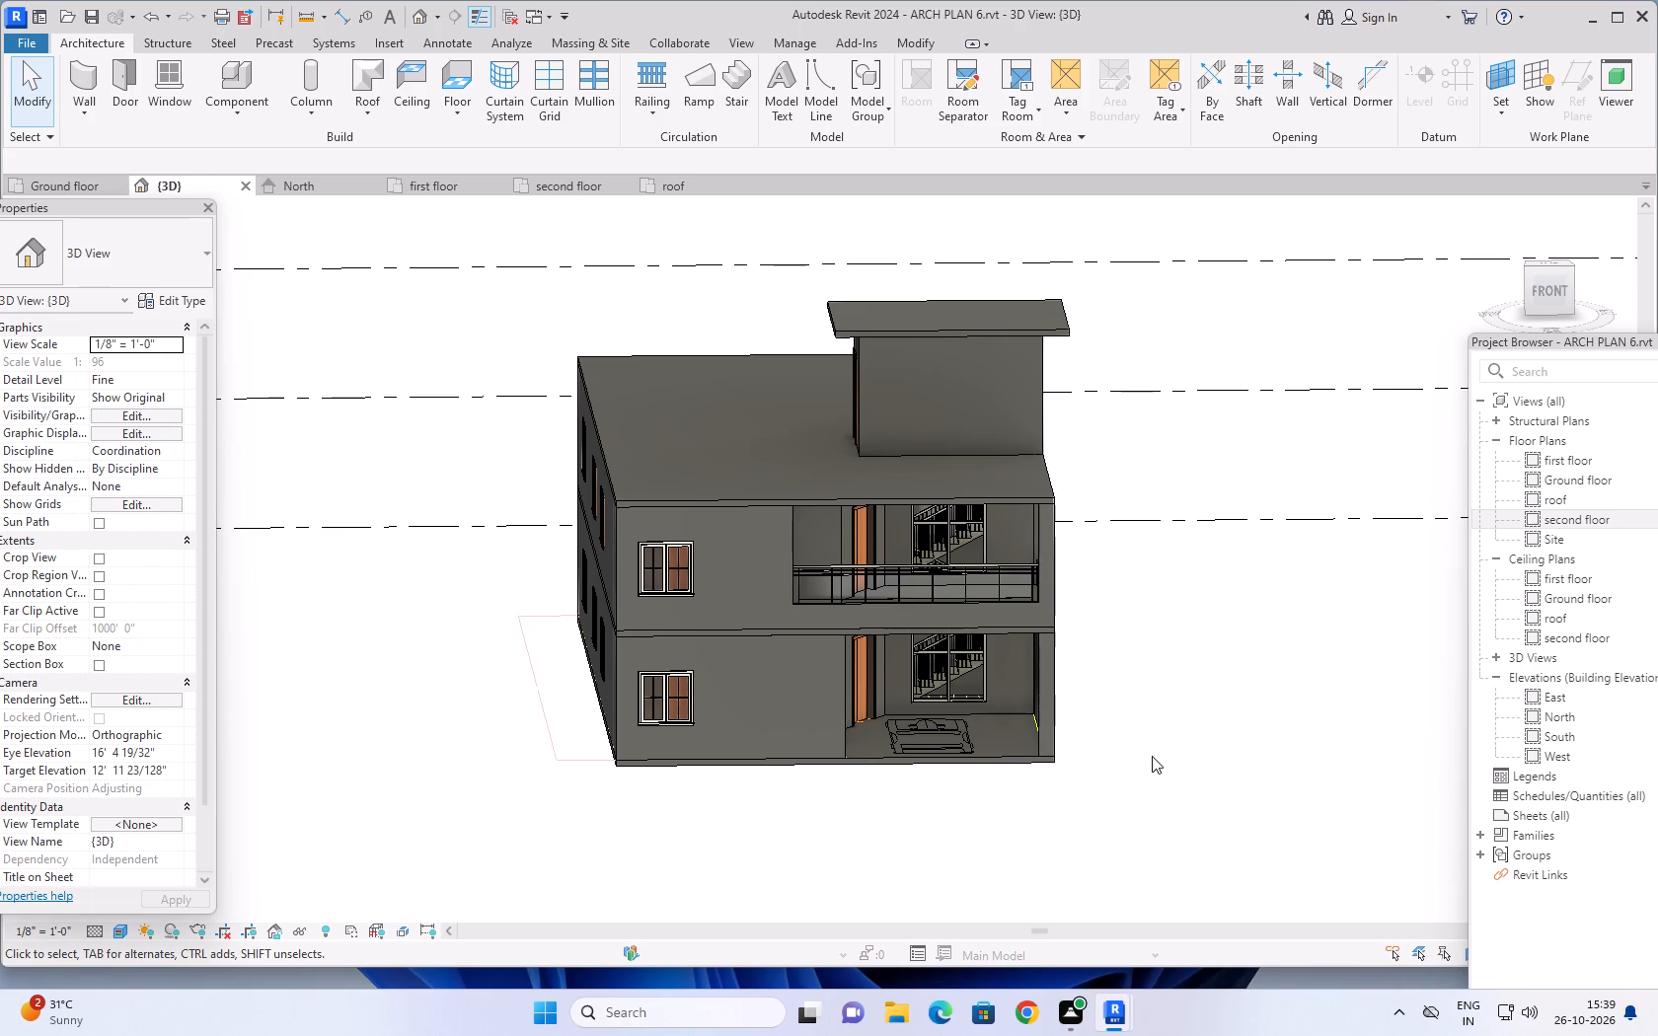
middle_click_drag(1190, 752, 1146, 746)
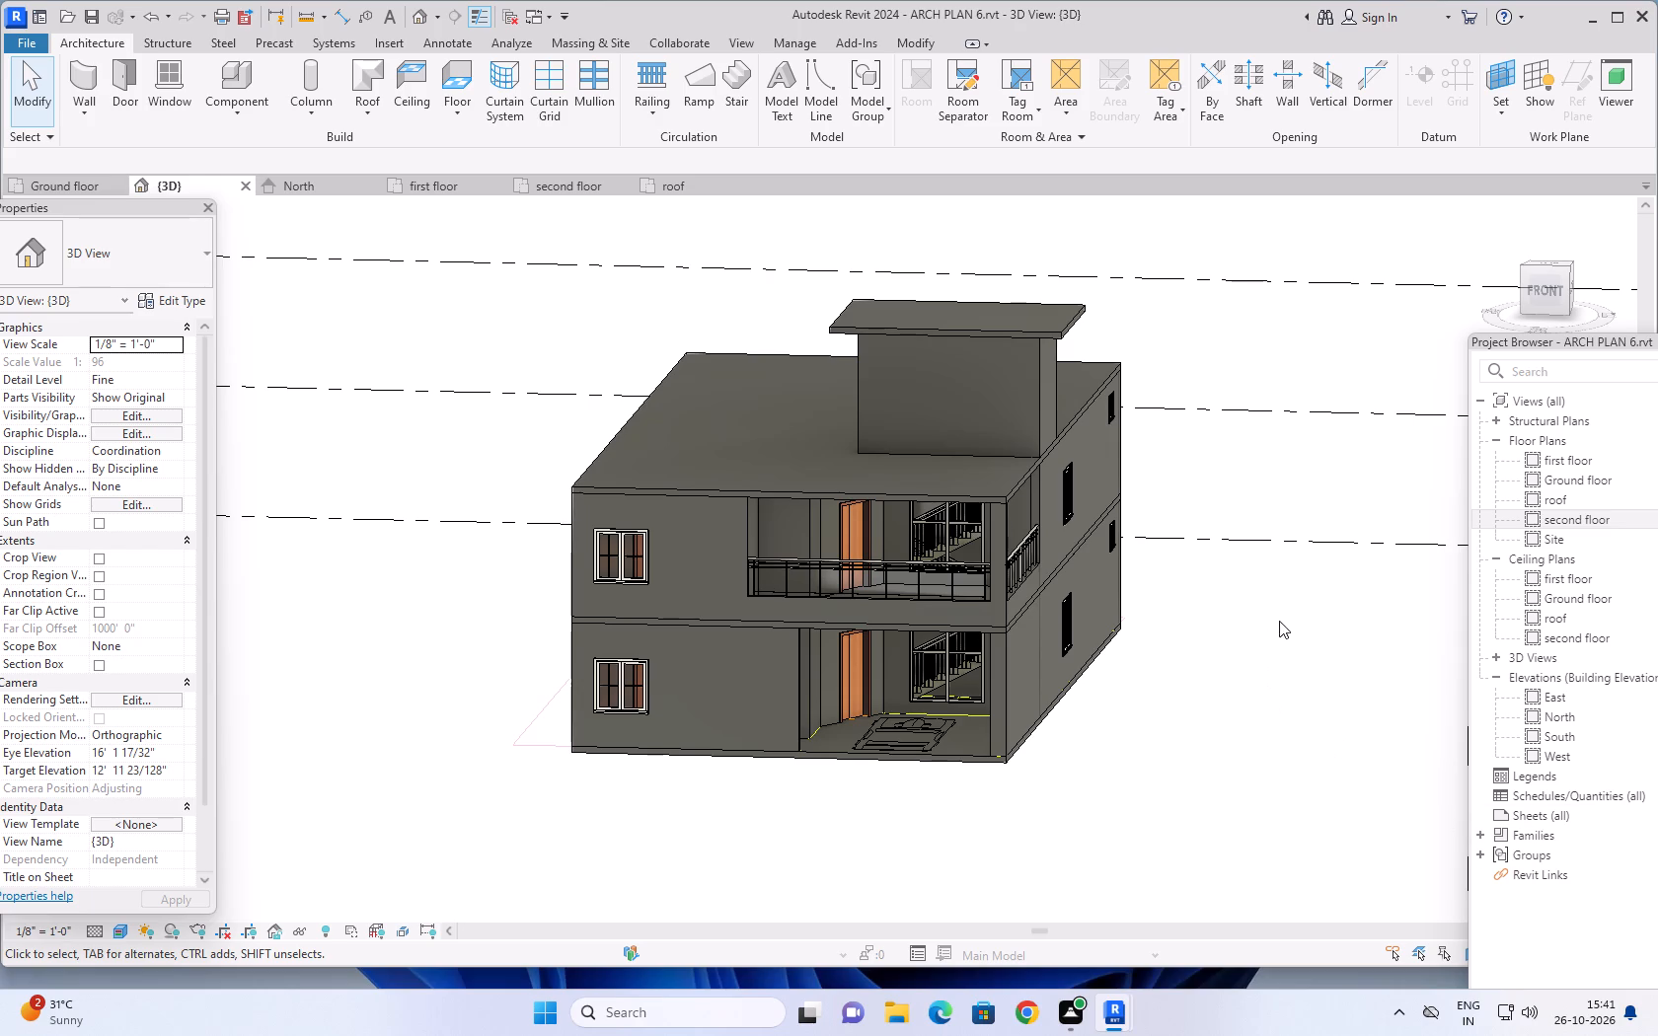
middle_click_drag(1279, 621, 1254, 653)
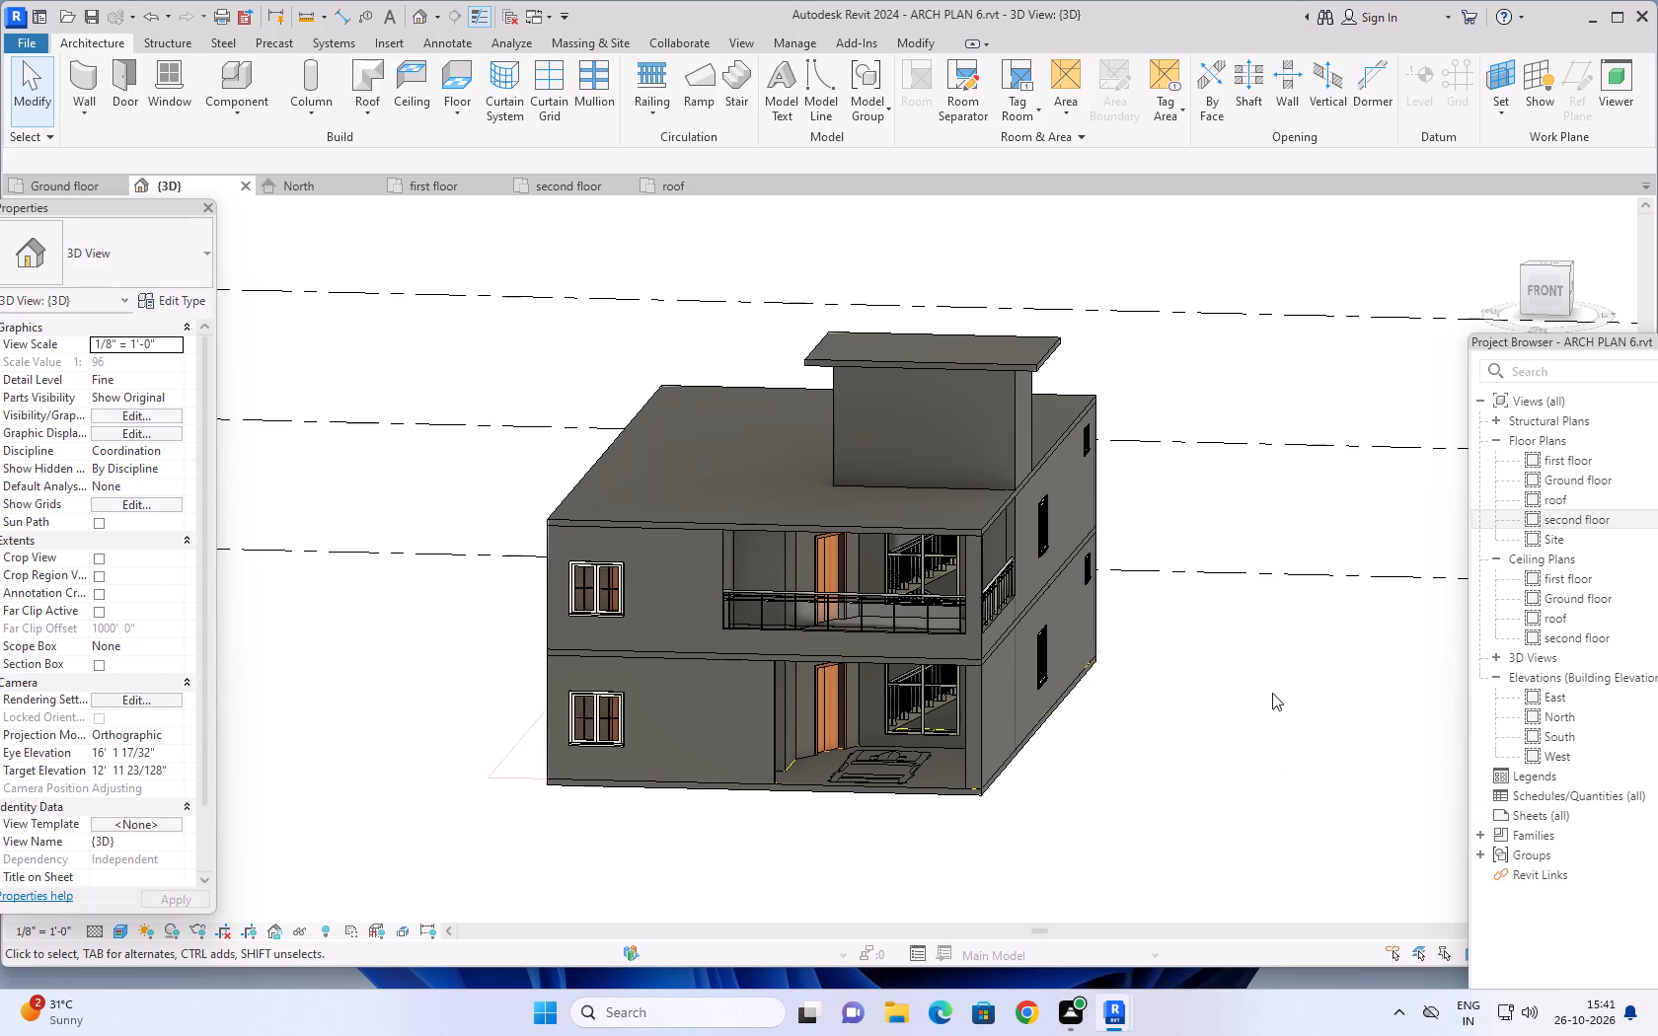
key("Escape")
key("Escape")
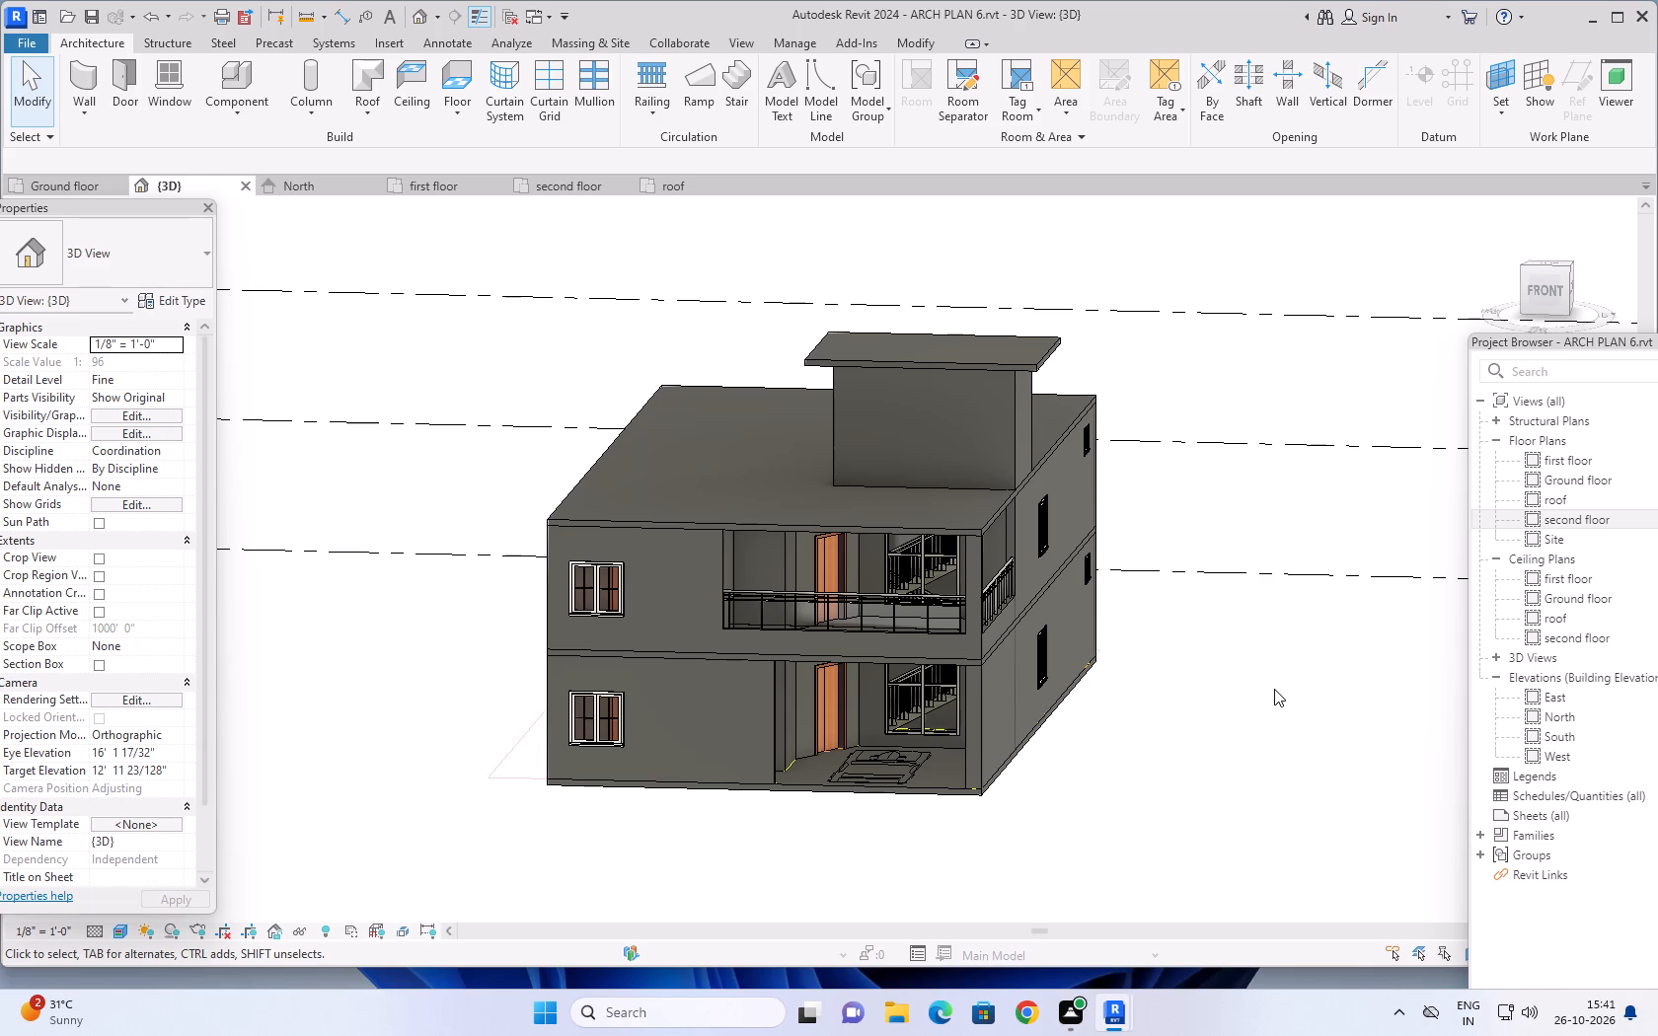
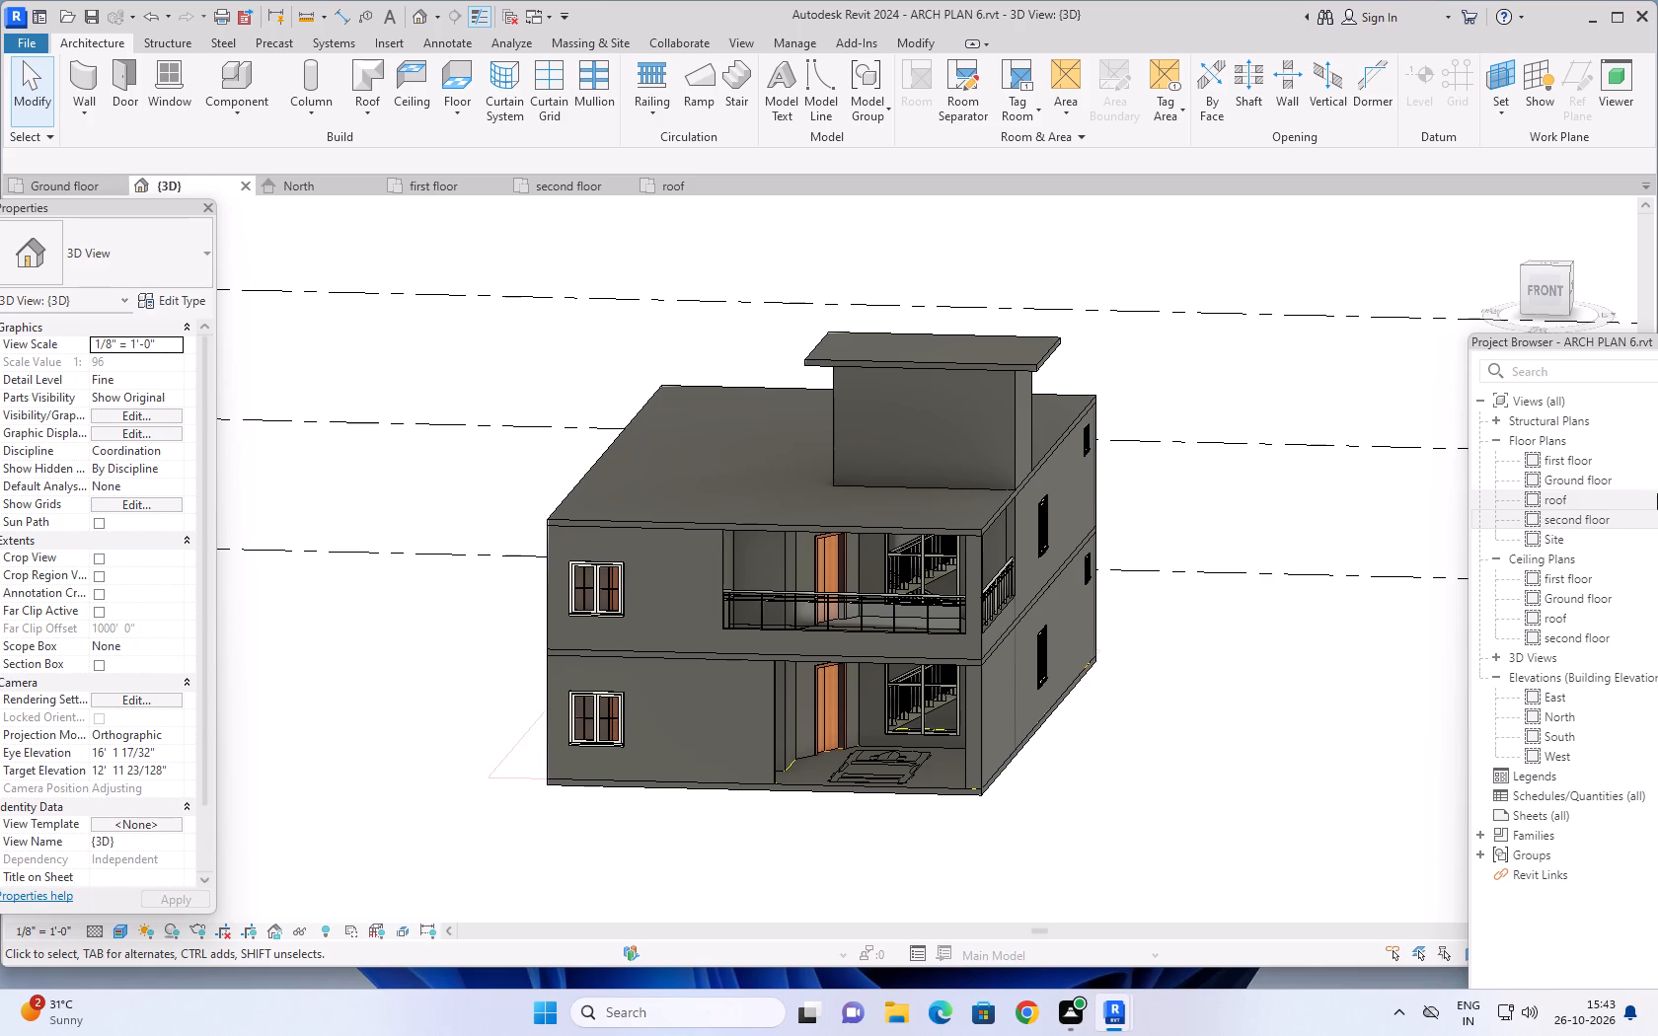
Examine the front facade, both staircase curtain walls, the side walls and the rooftop stair room from several angles in 3D.
scroll(1557, 501, "up", 1)
middle_click_drag(1214, 659, 1236, 635, "shift")
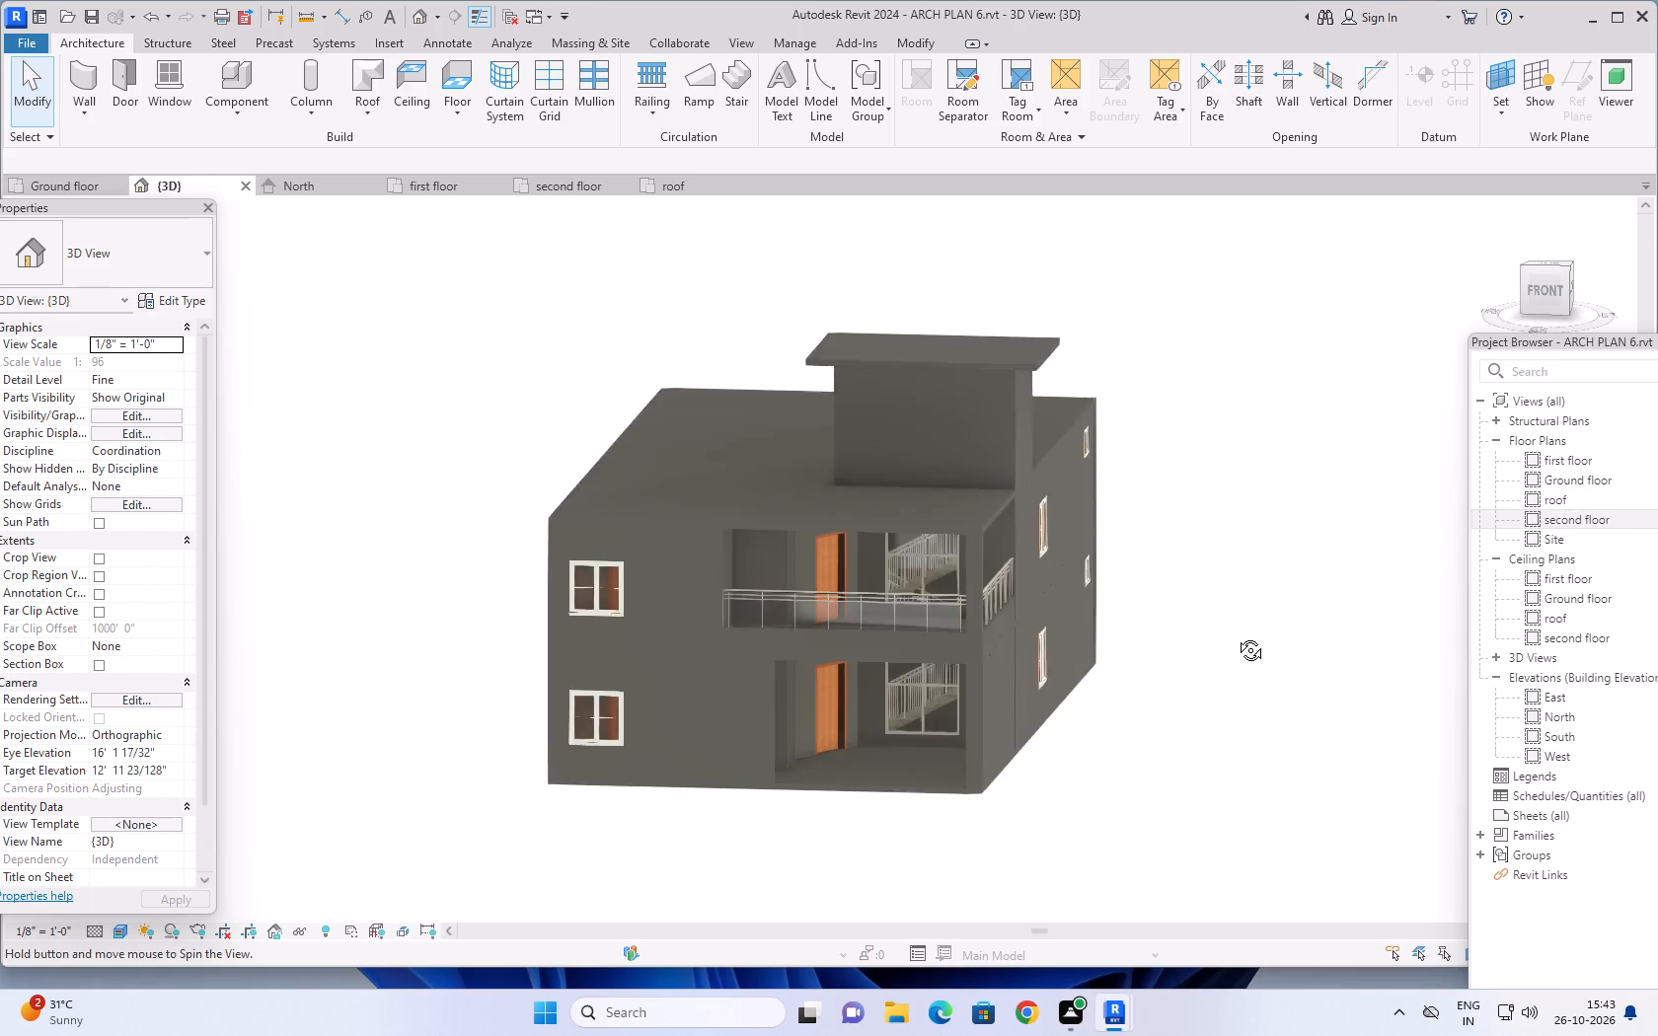
middle_click_drag(1236, 635, 1285, 636, "shift")
scroll(1206, 518, "up", 2)
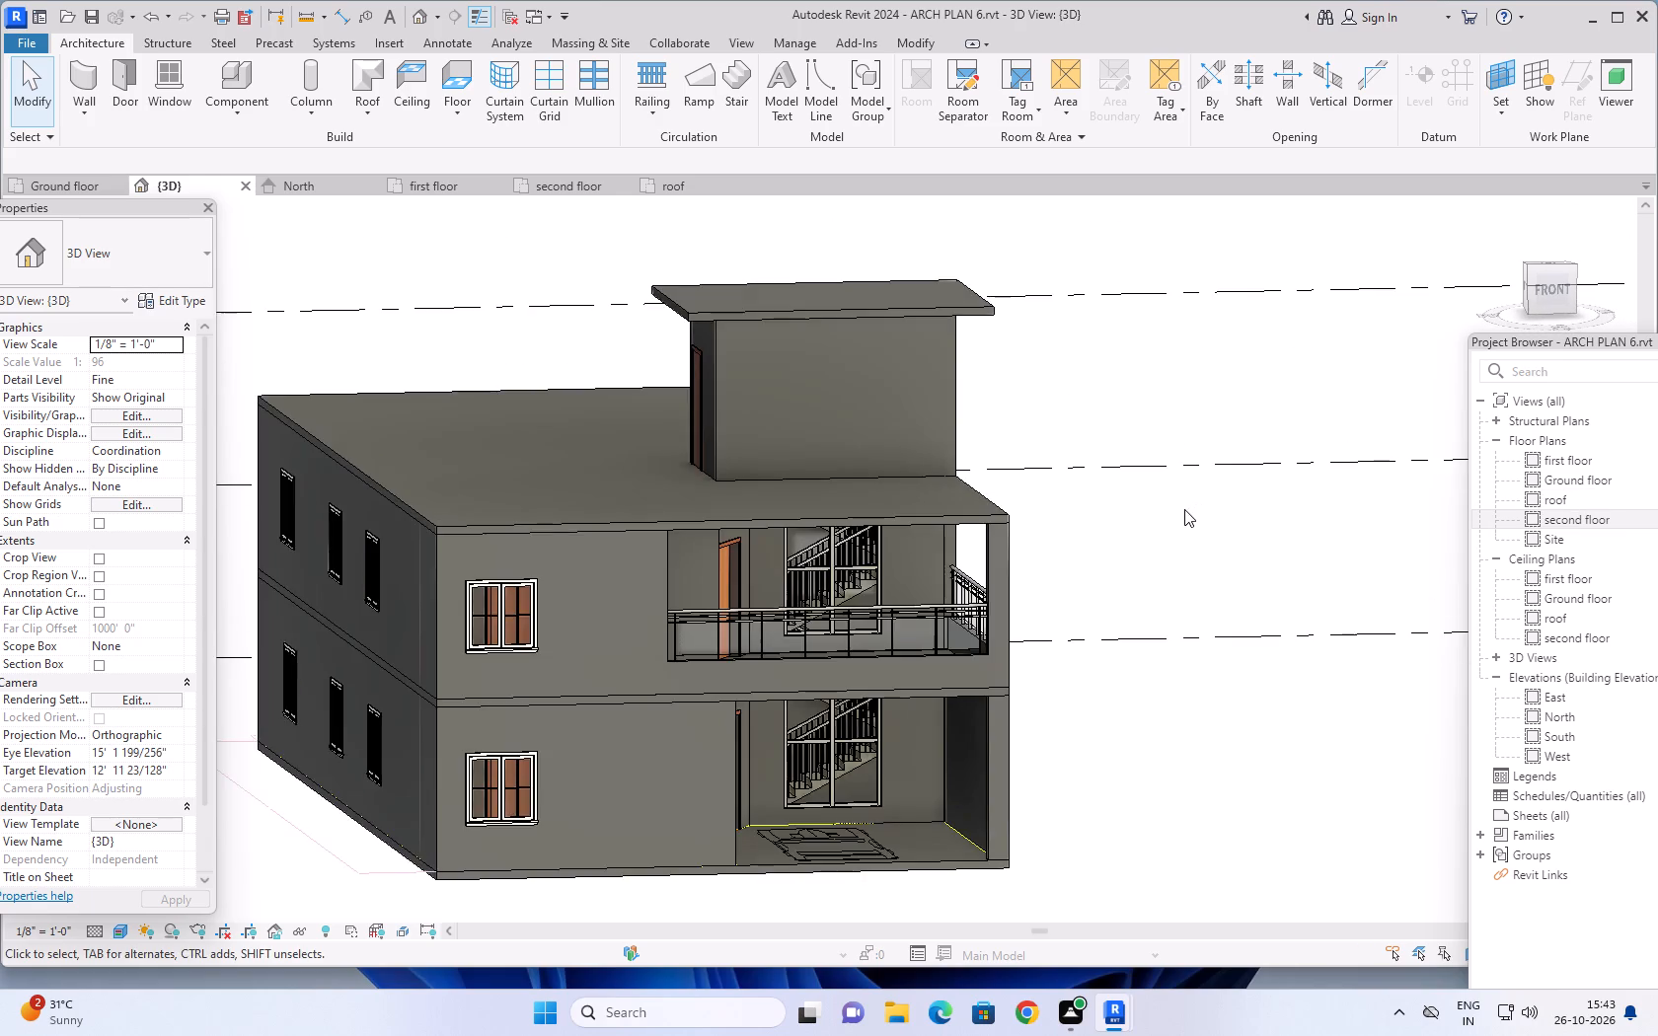
middle_click_drag(1185, 504, 1237, 499)
middle_click_drag(1235, 465, 1175, 555, "shift")
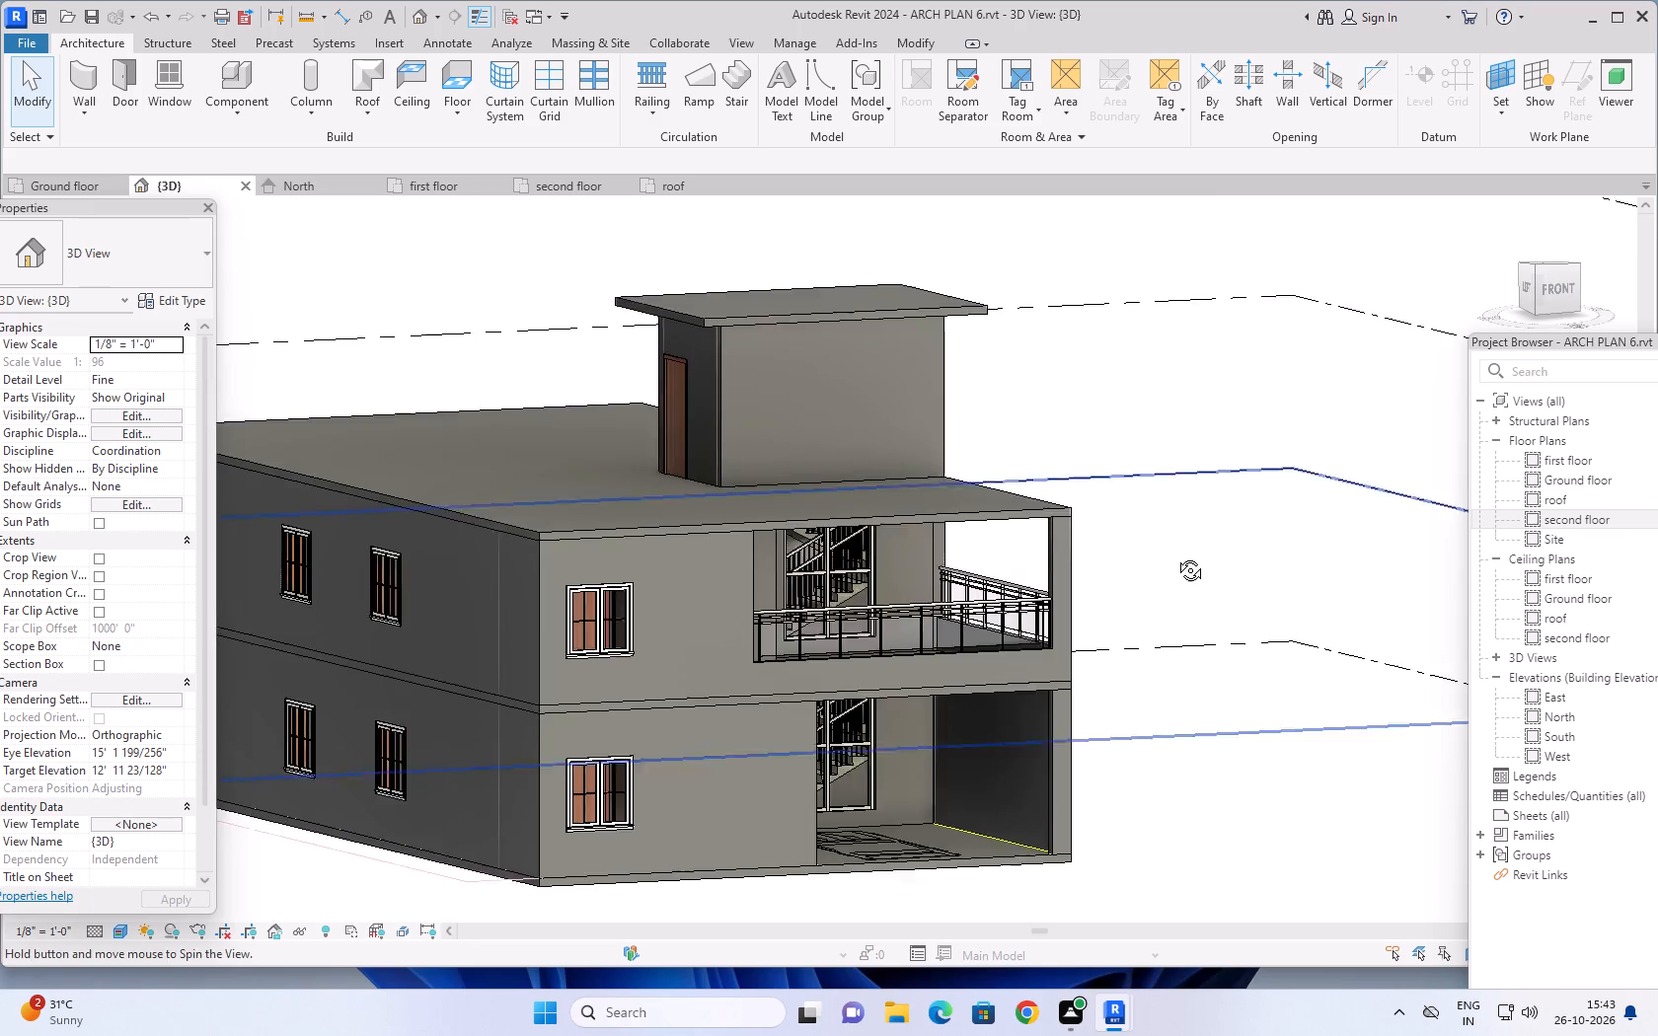
middle_click_drag(1175, 555, 1168, 563, "shift")
scroll(1168, 531, "down", 3)
middle_click_drag(1178, 518, 1220, 484)
middle_click_drag(1229, 499, 1168, 555, "shift")
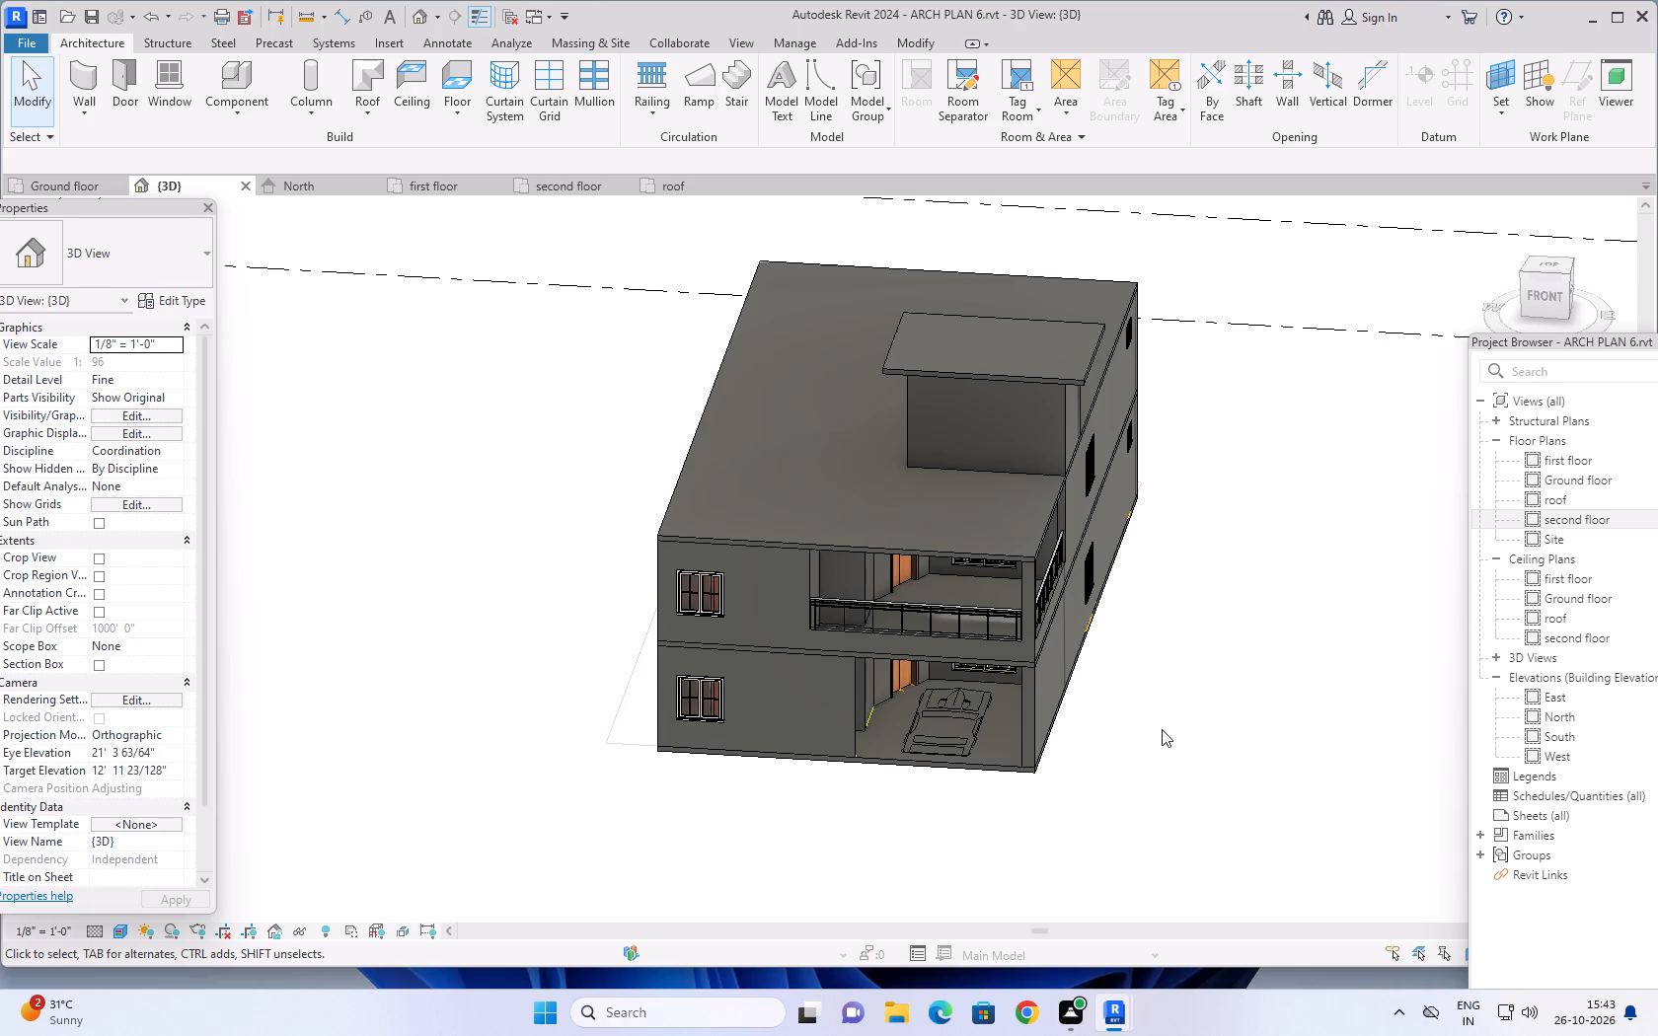
middle_click_drag(1178, 751, 1223, 668, "shift")
scroll(1222, 671, "up", 2)
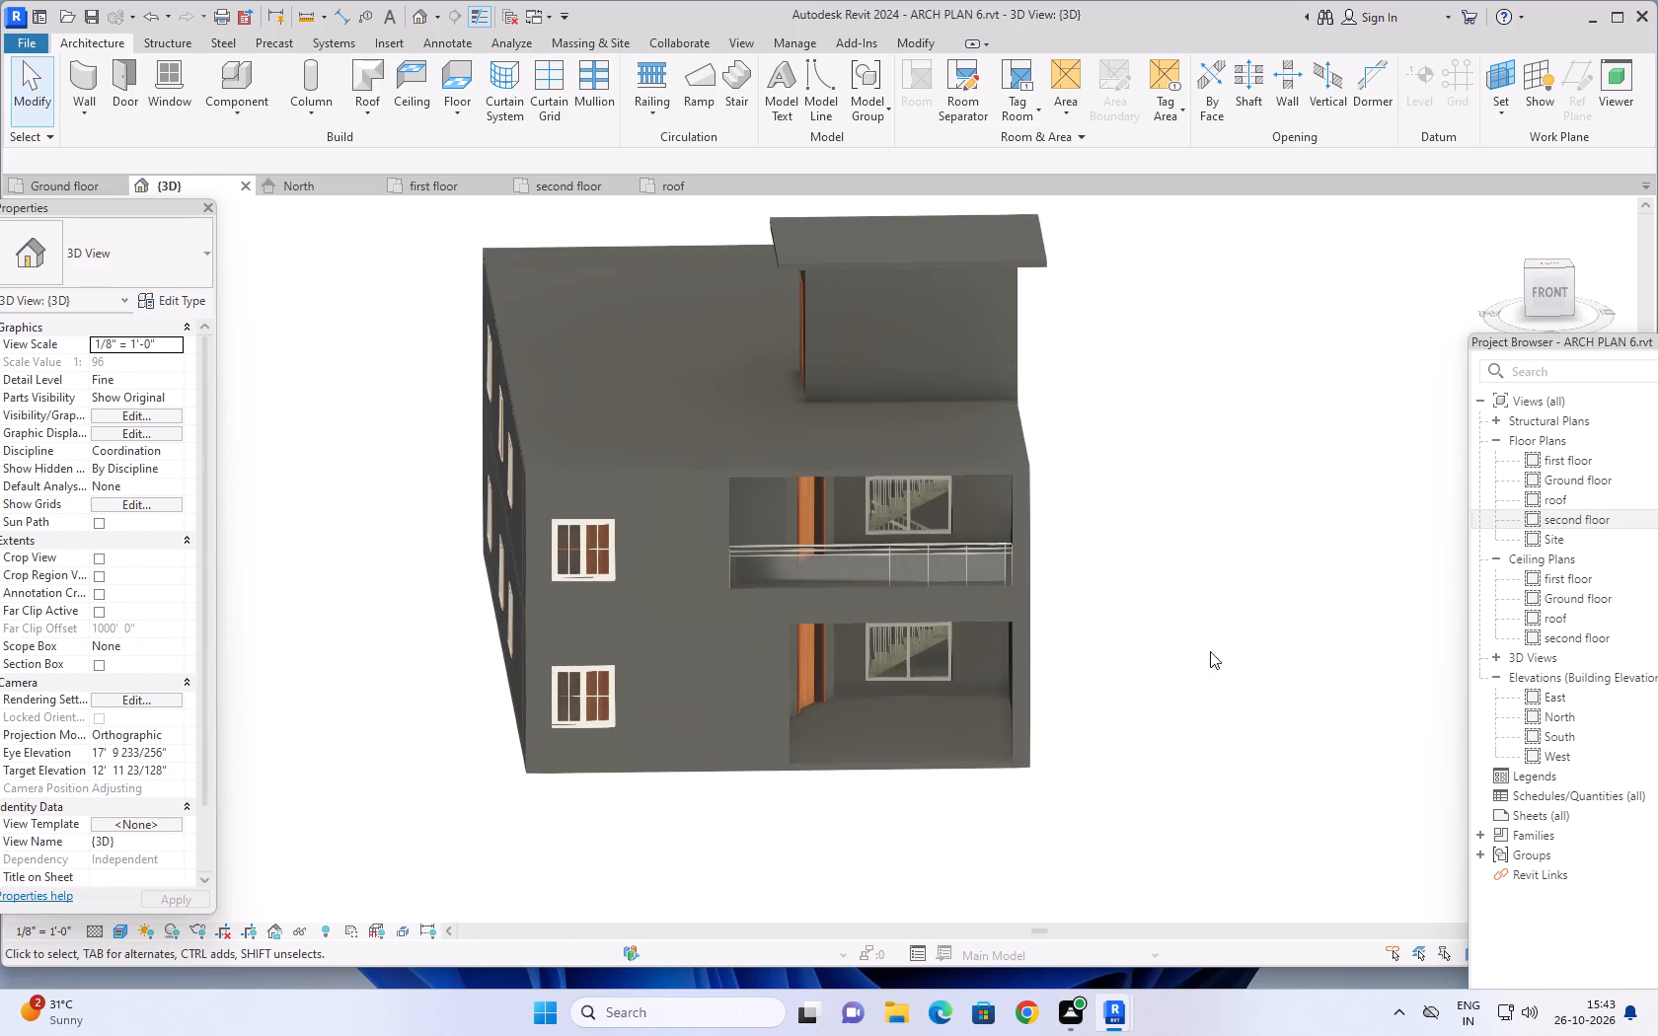
middle_click_drag(1191, 589, 1184, 608)
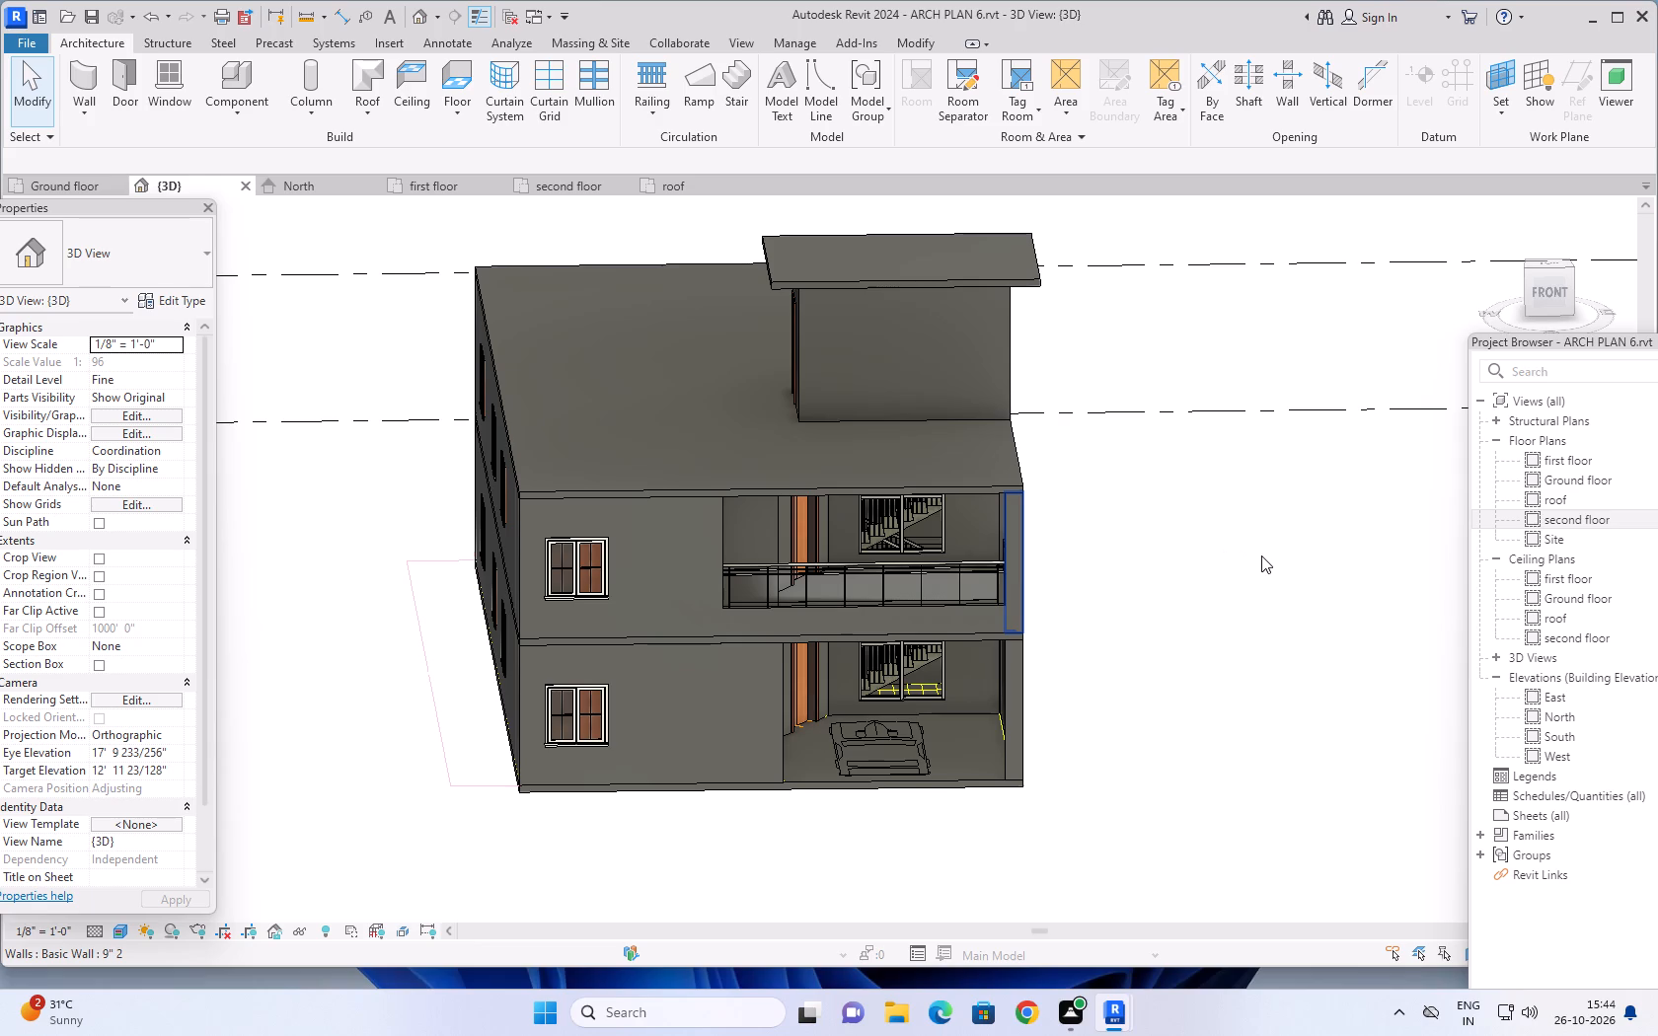
middle_click_drag(1249, 562, 1245, 531)
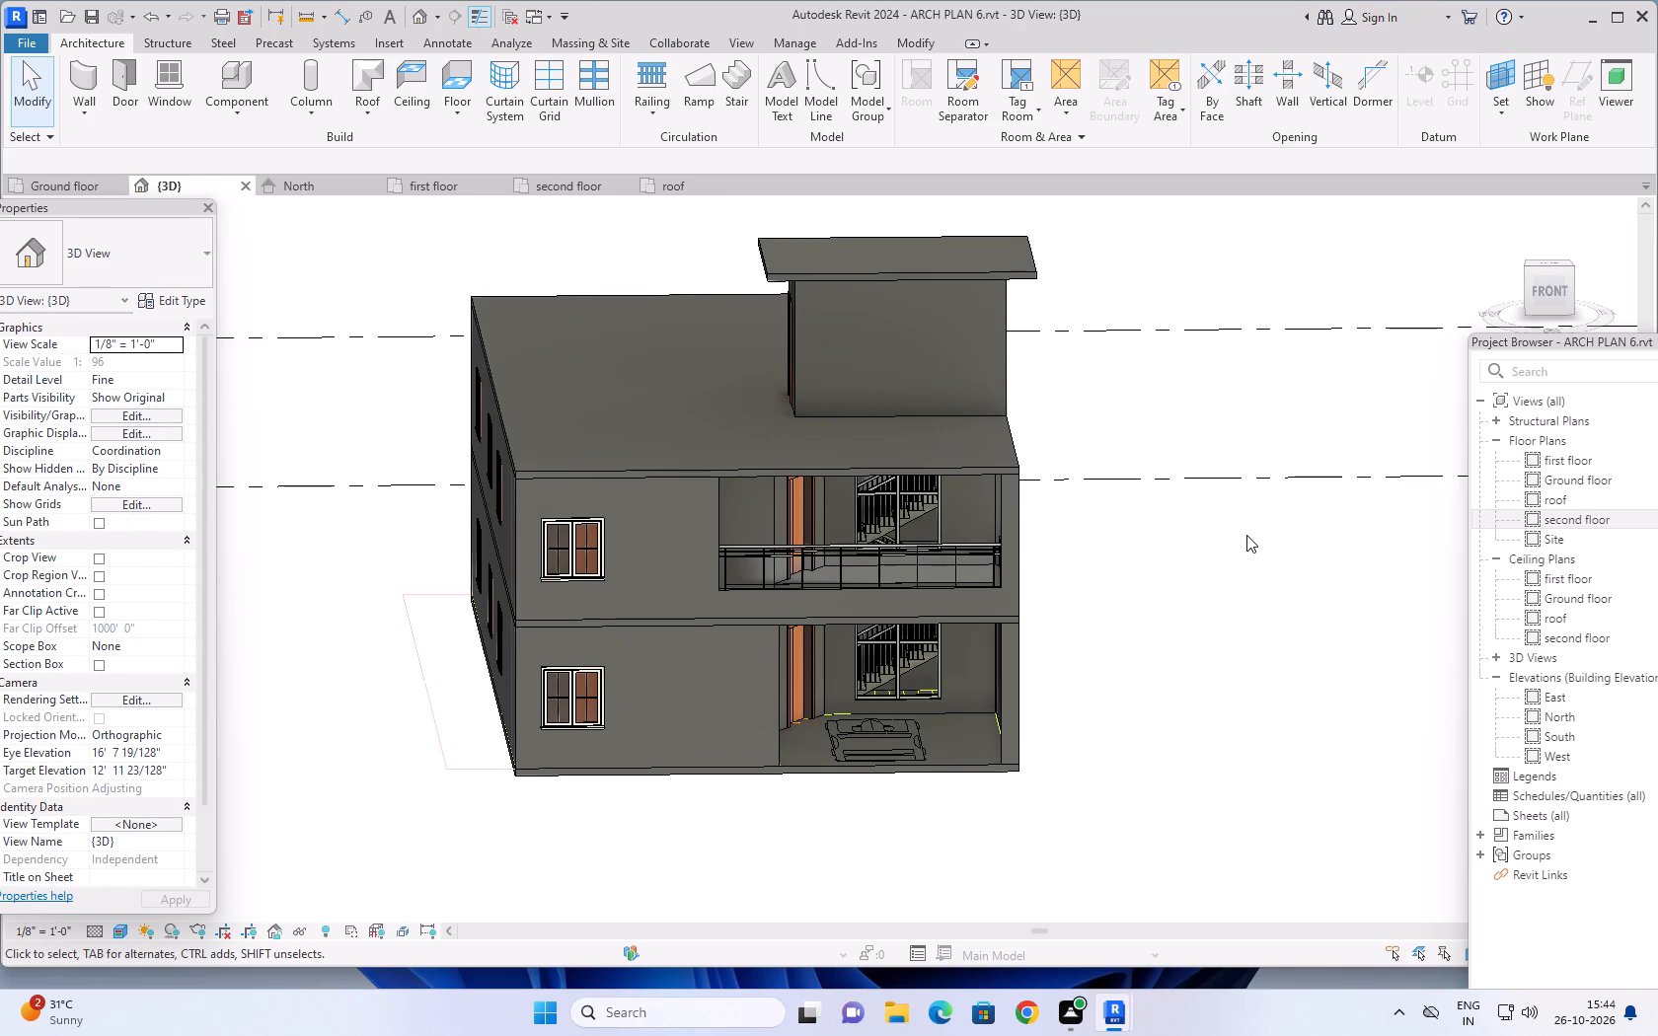
middle_click_drag(1198, 568, 1196, 476)
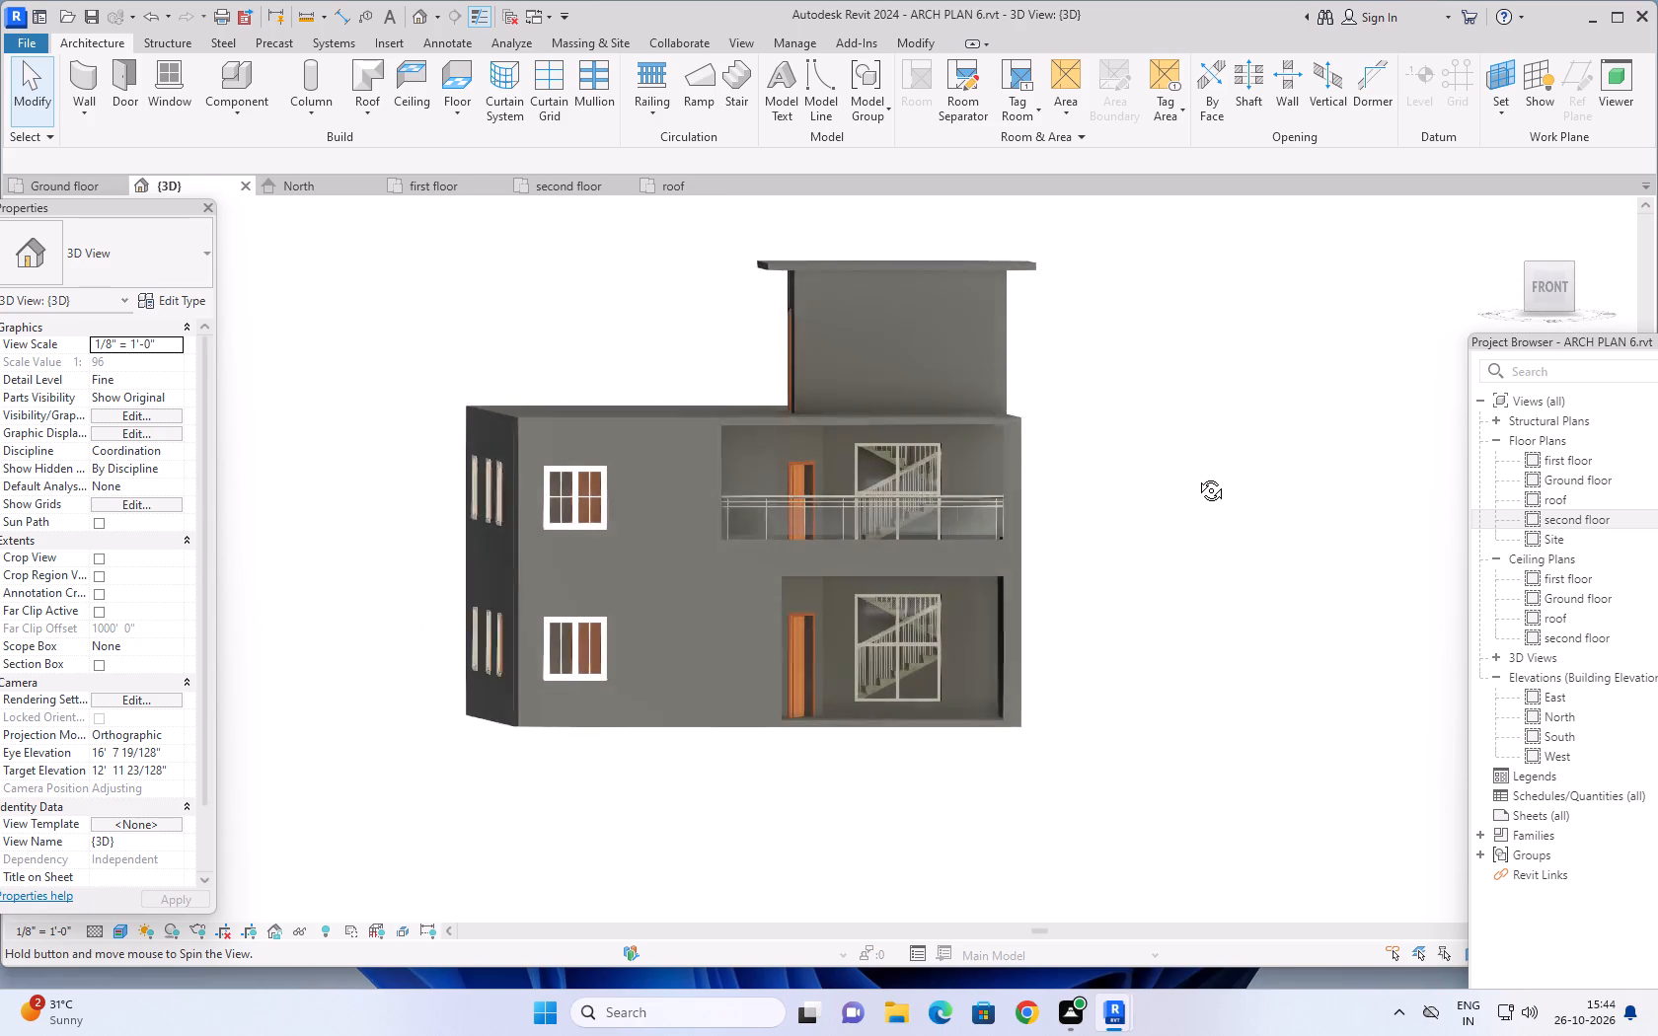
middle_click_drag(1196, 476, 1176, 494)
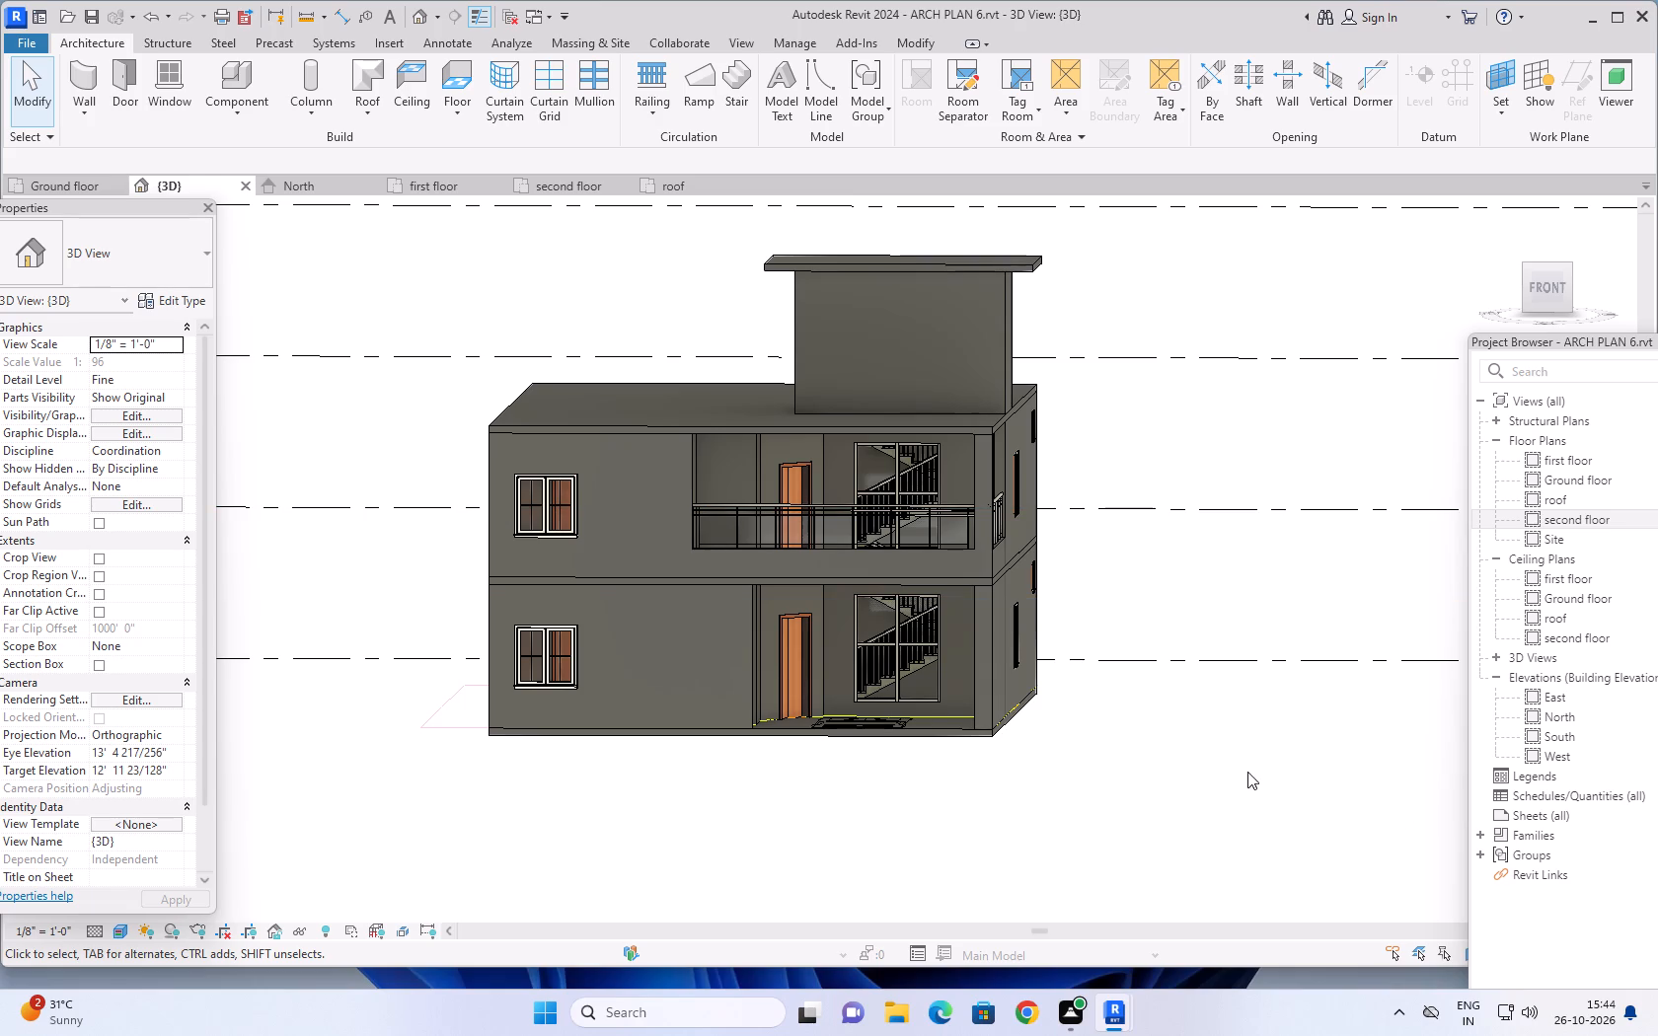
middle_click_drag(1260, 745, 1256, 763)
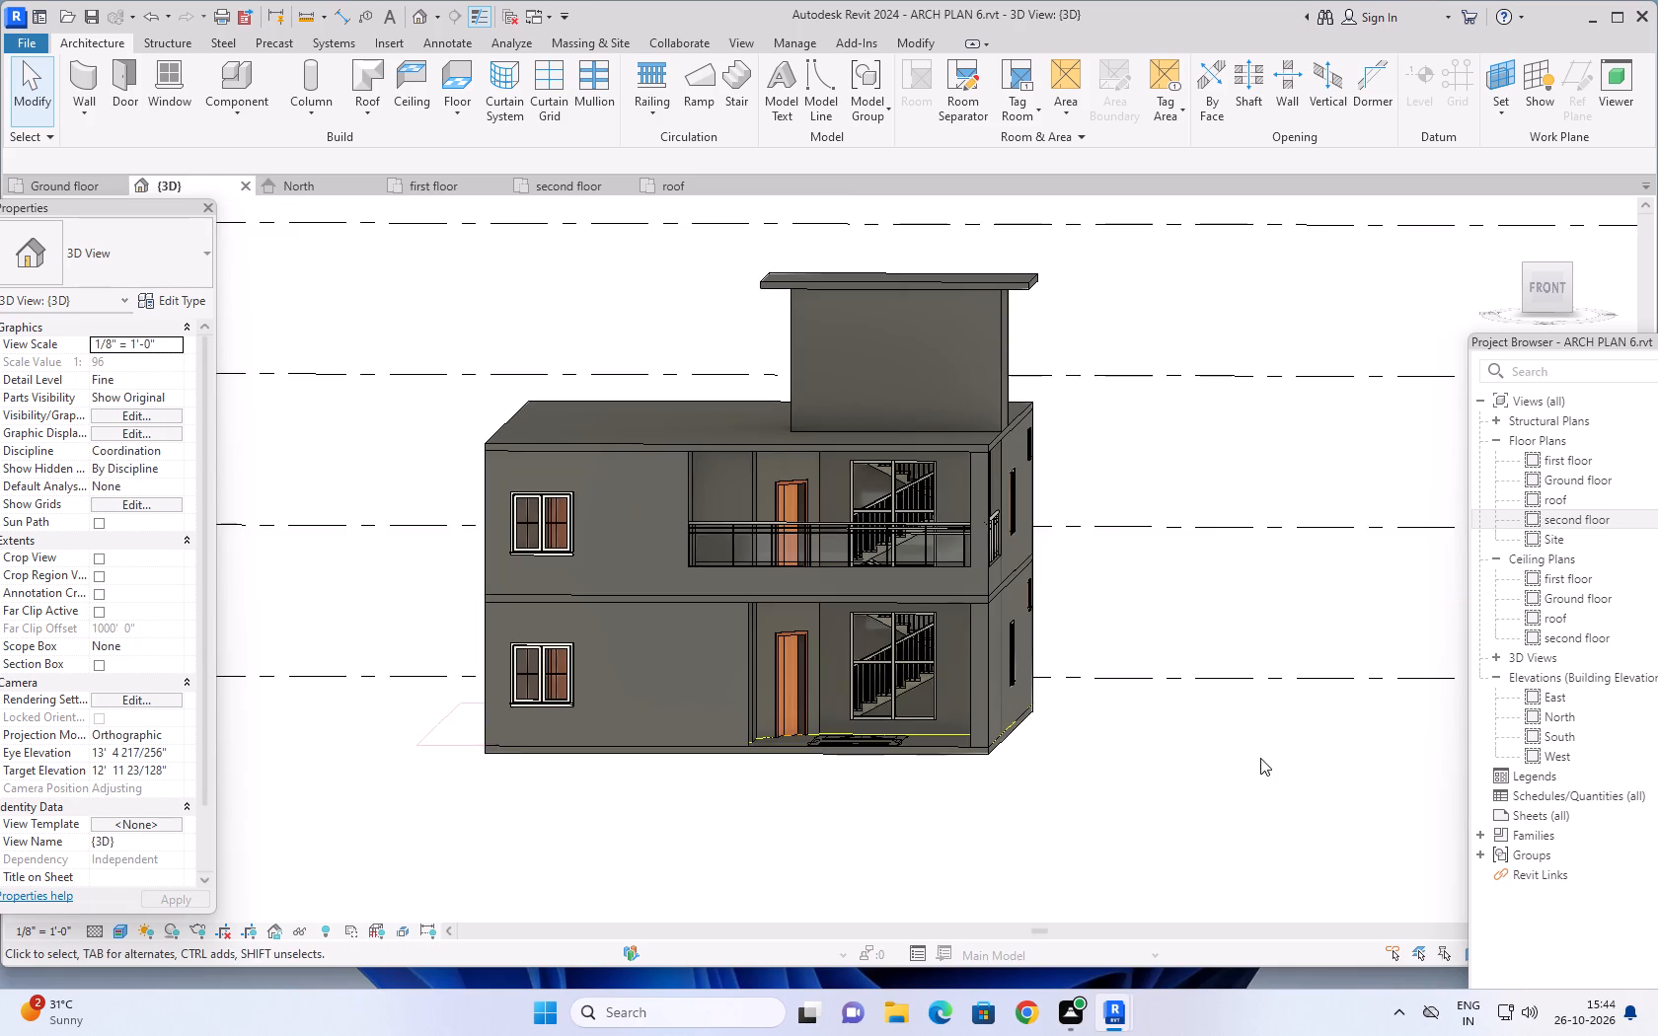
middle_click_drag(1250, 765, 1301, 781)
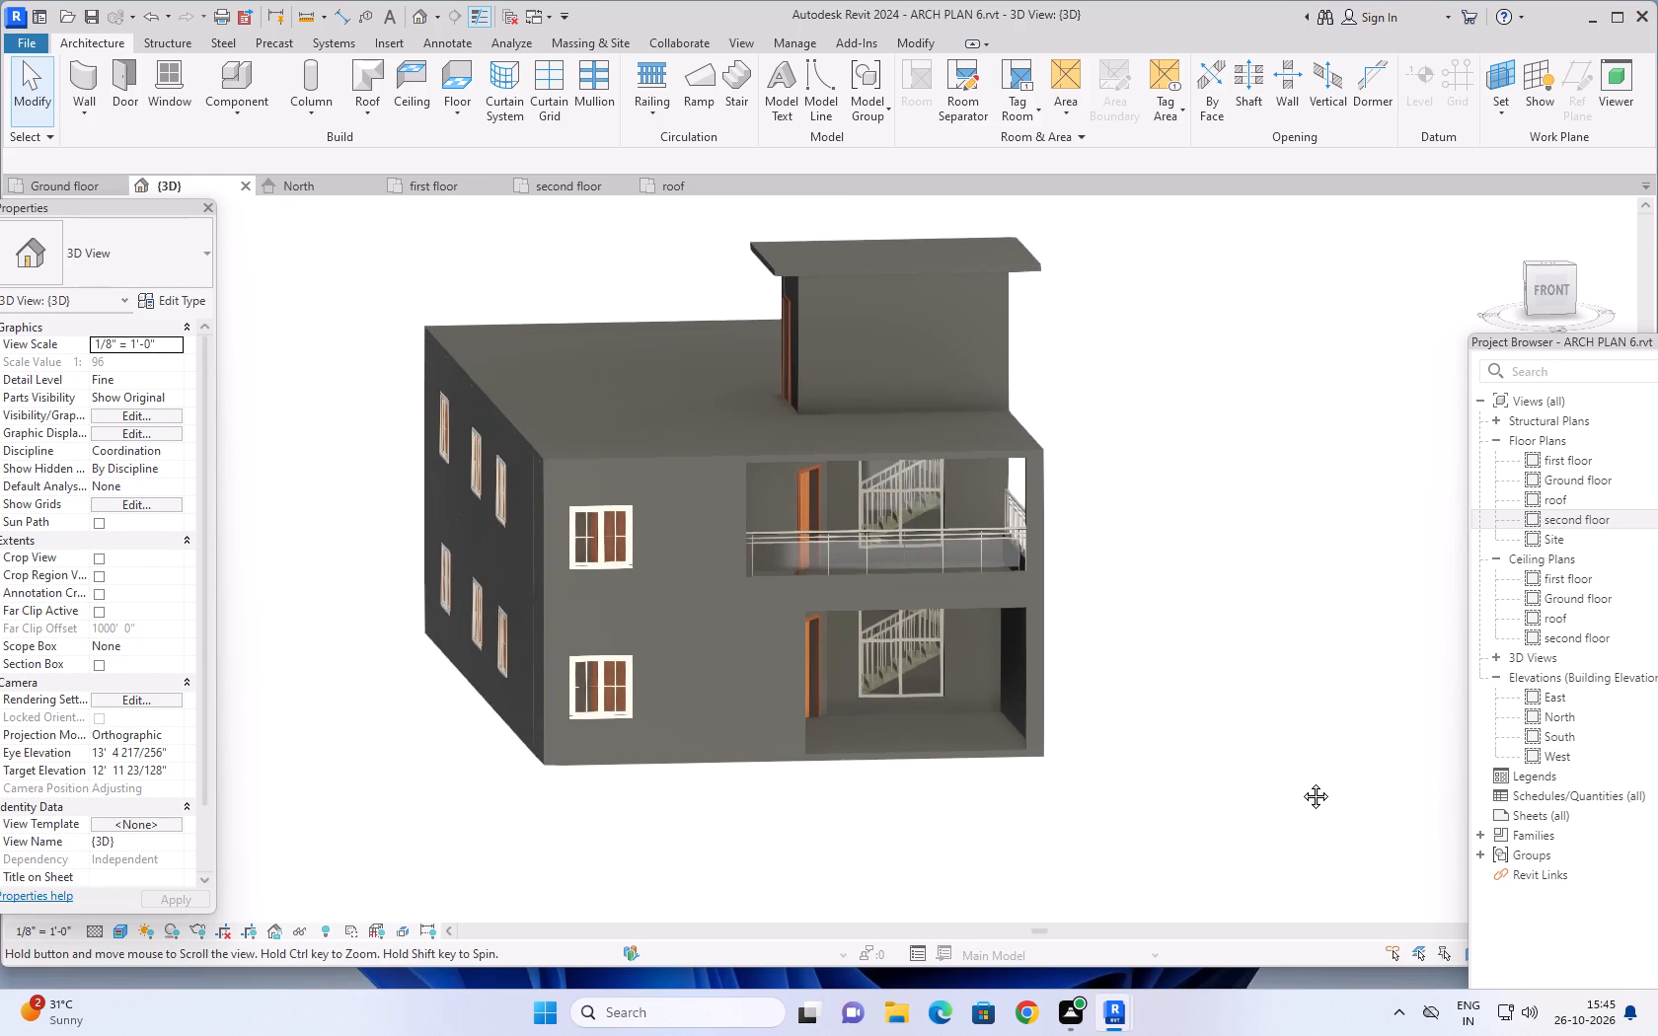
middle_click_drag(1301, 781, 1304, 776)
middle_click_drag(1299, 721, 1261, 796)
middle_click_drag(1260, 797, 1287, 757, "shift")
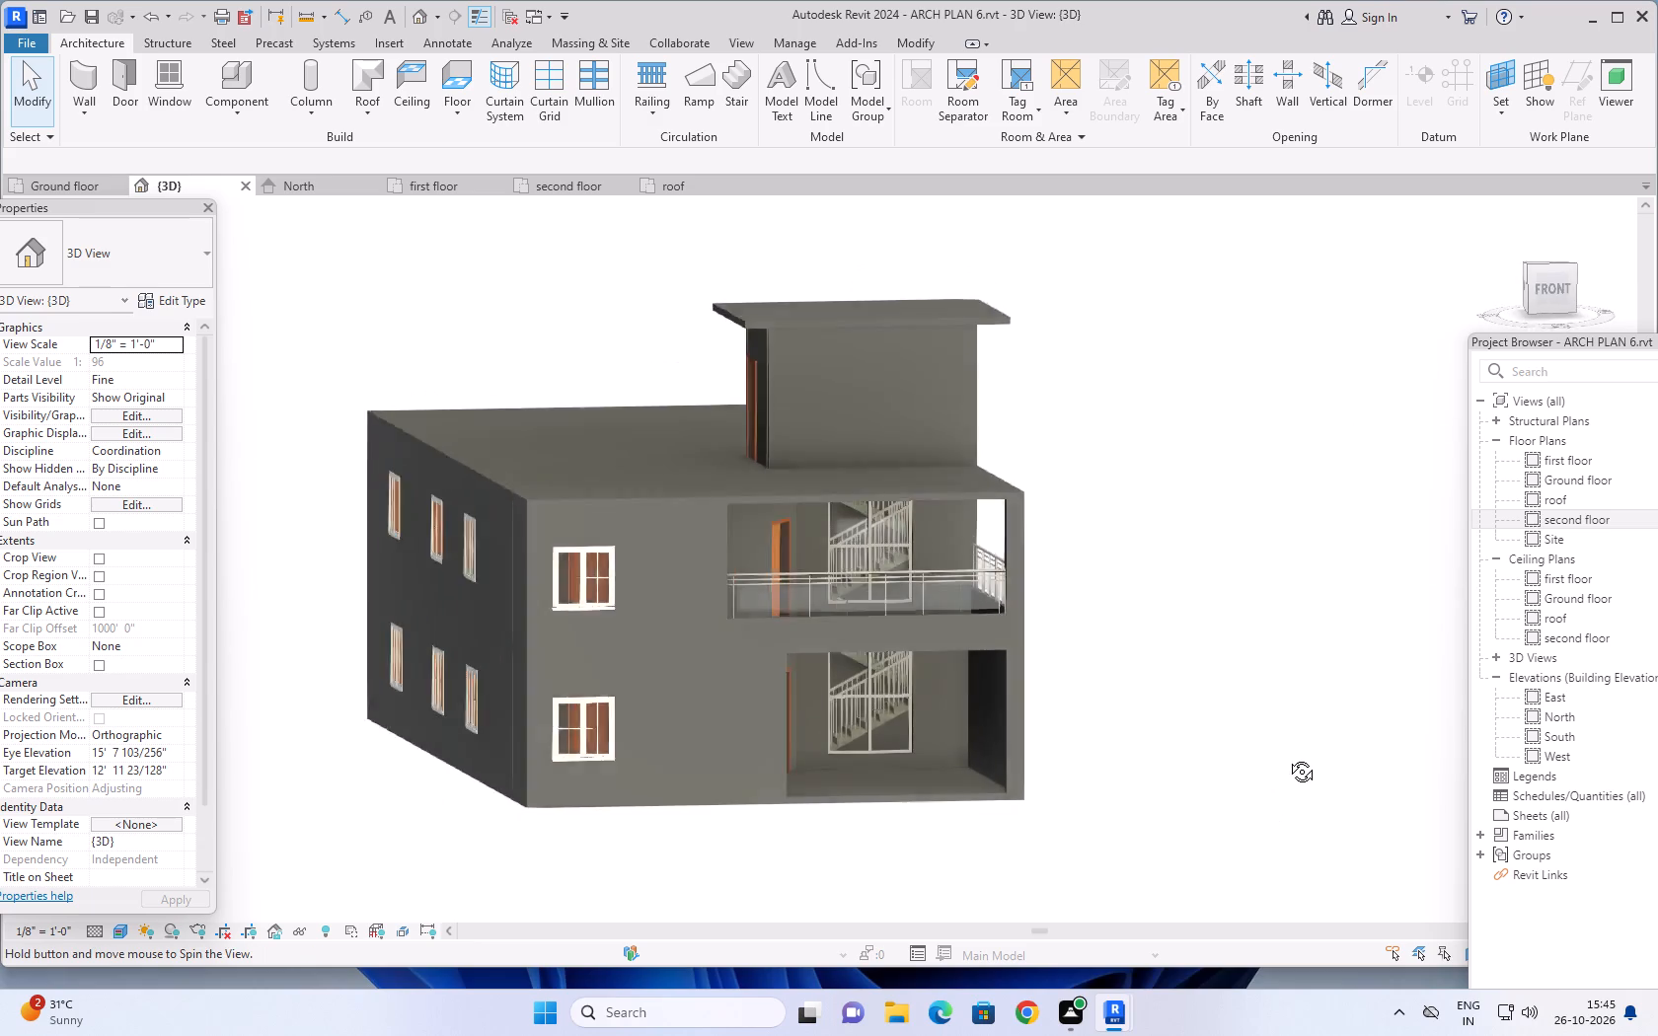
middle_click_drag(1287, 757, 1310, 755, "shift")
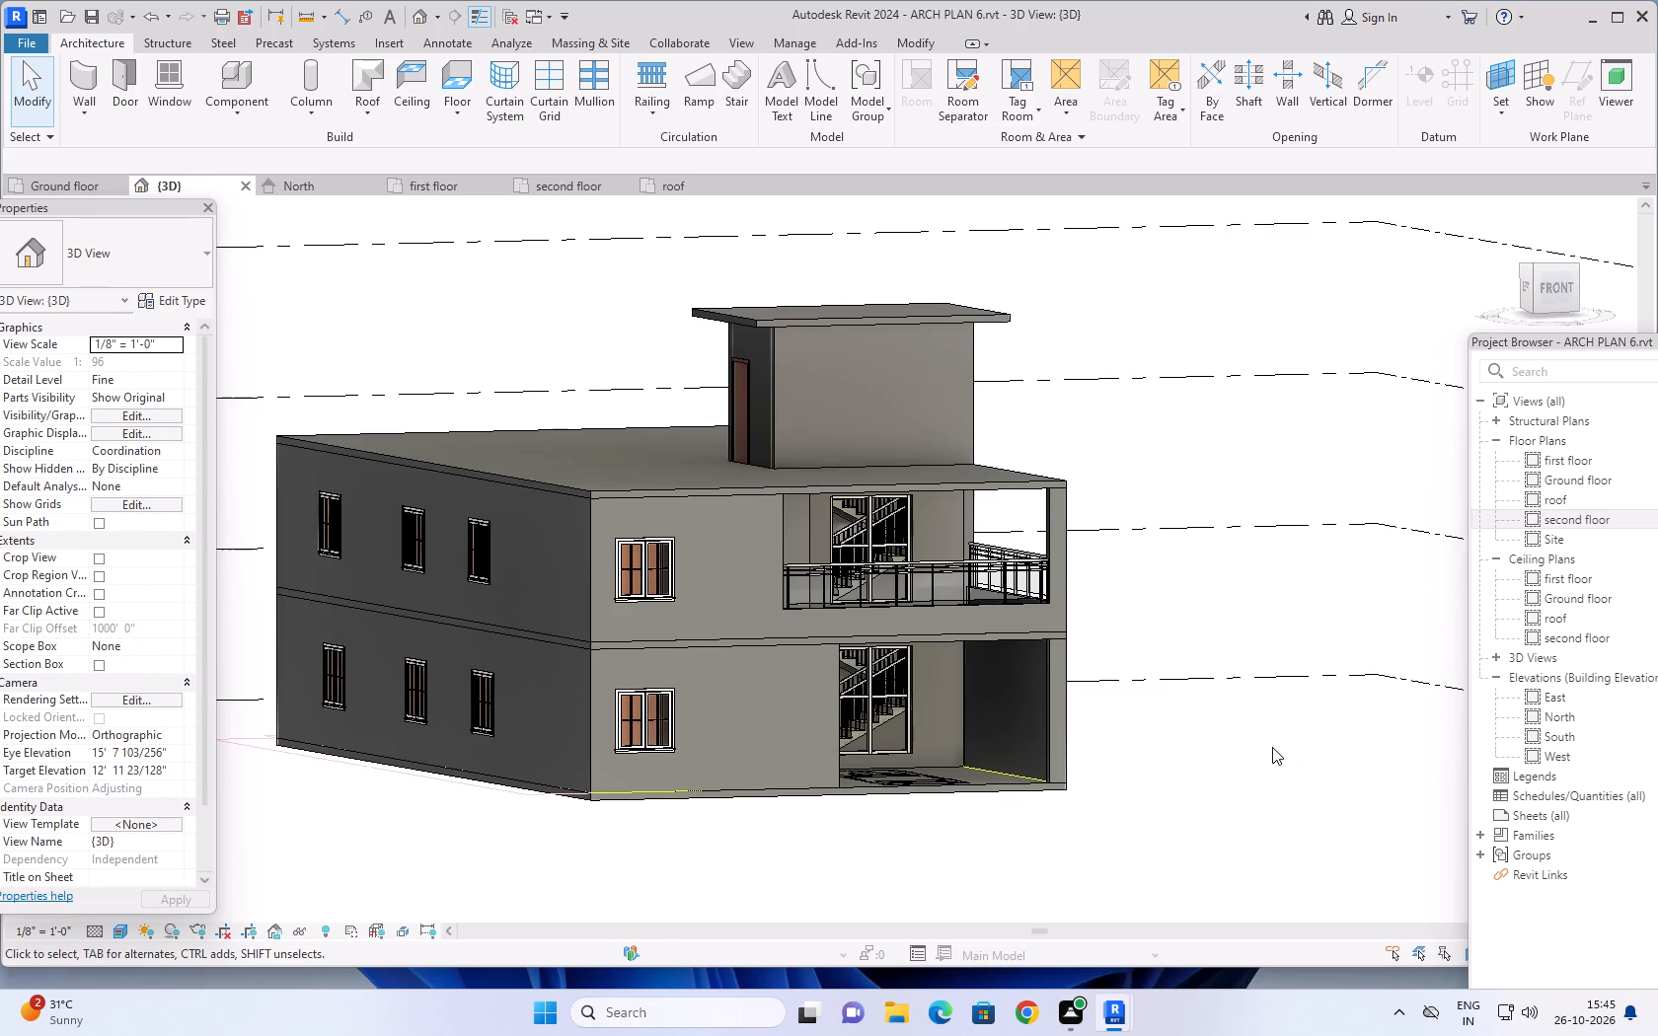
middle_click_drag(1260, 745, 1220, 782)
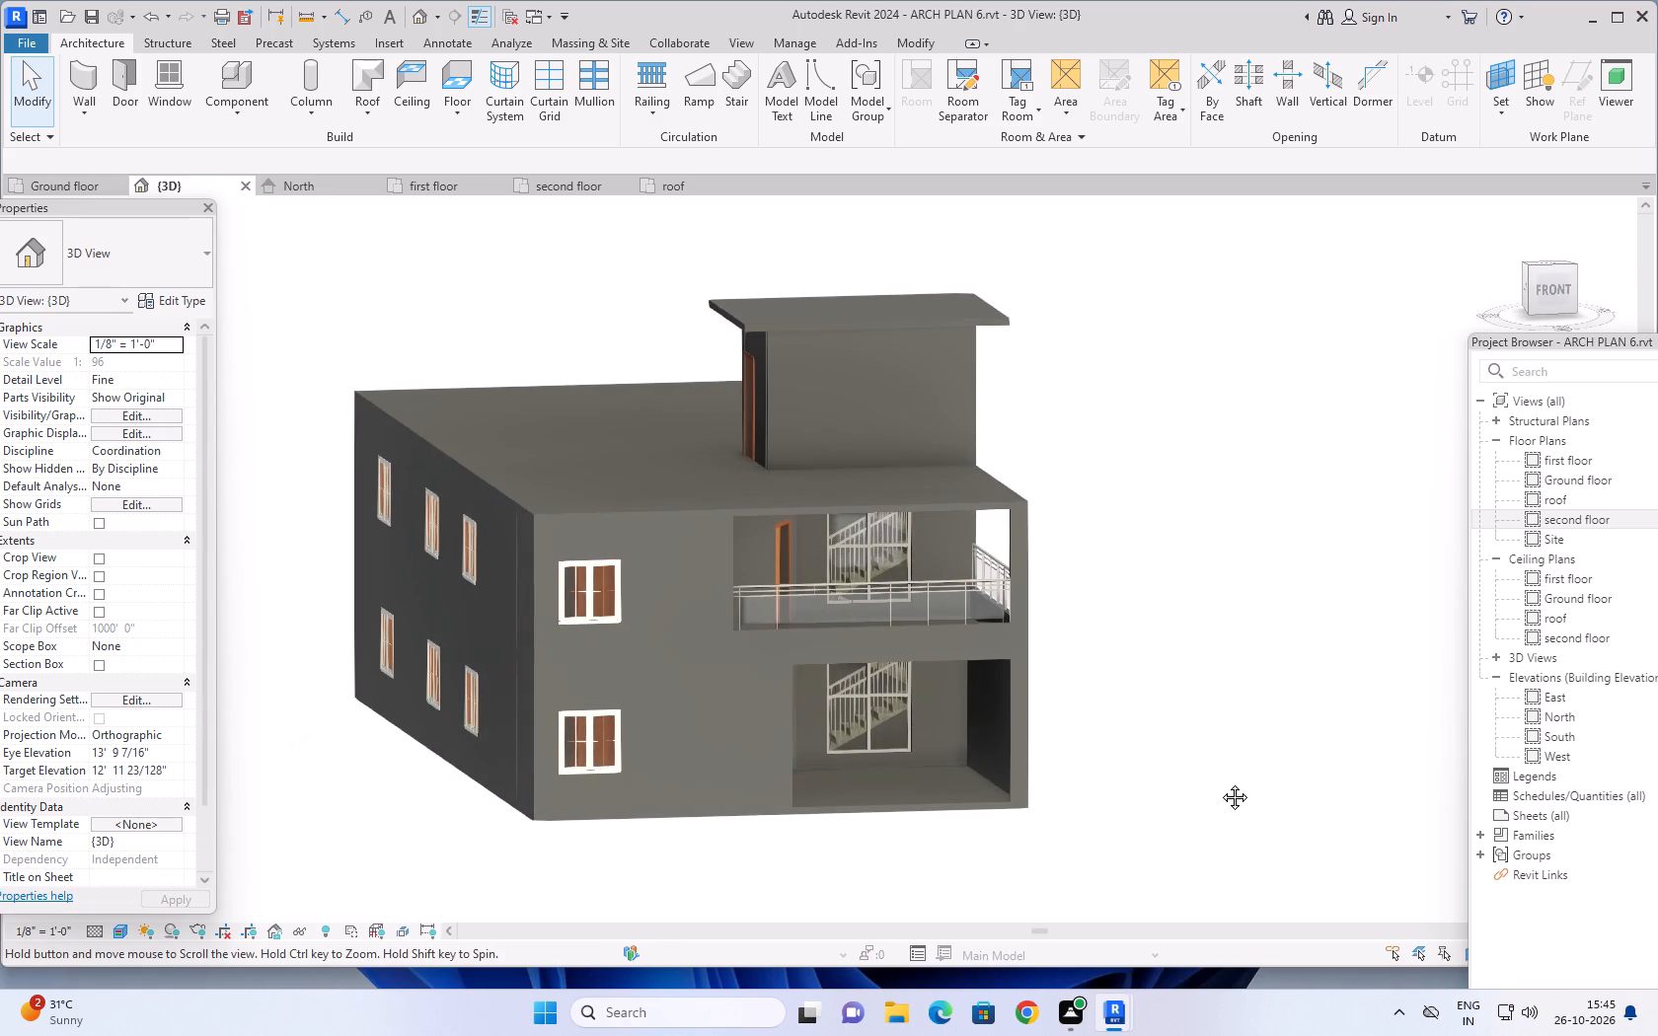
middle_click_drag(1220, 782, 1208, 779)
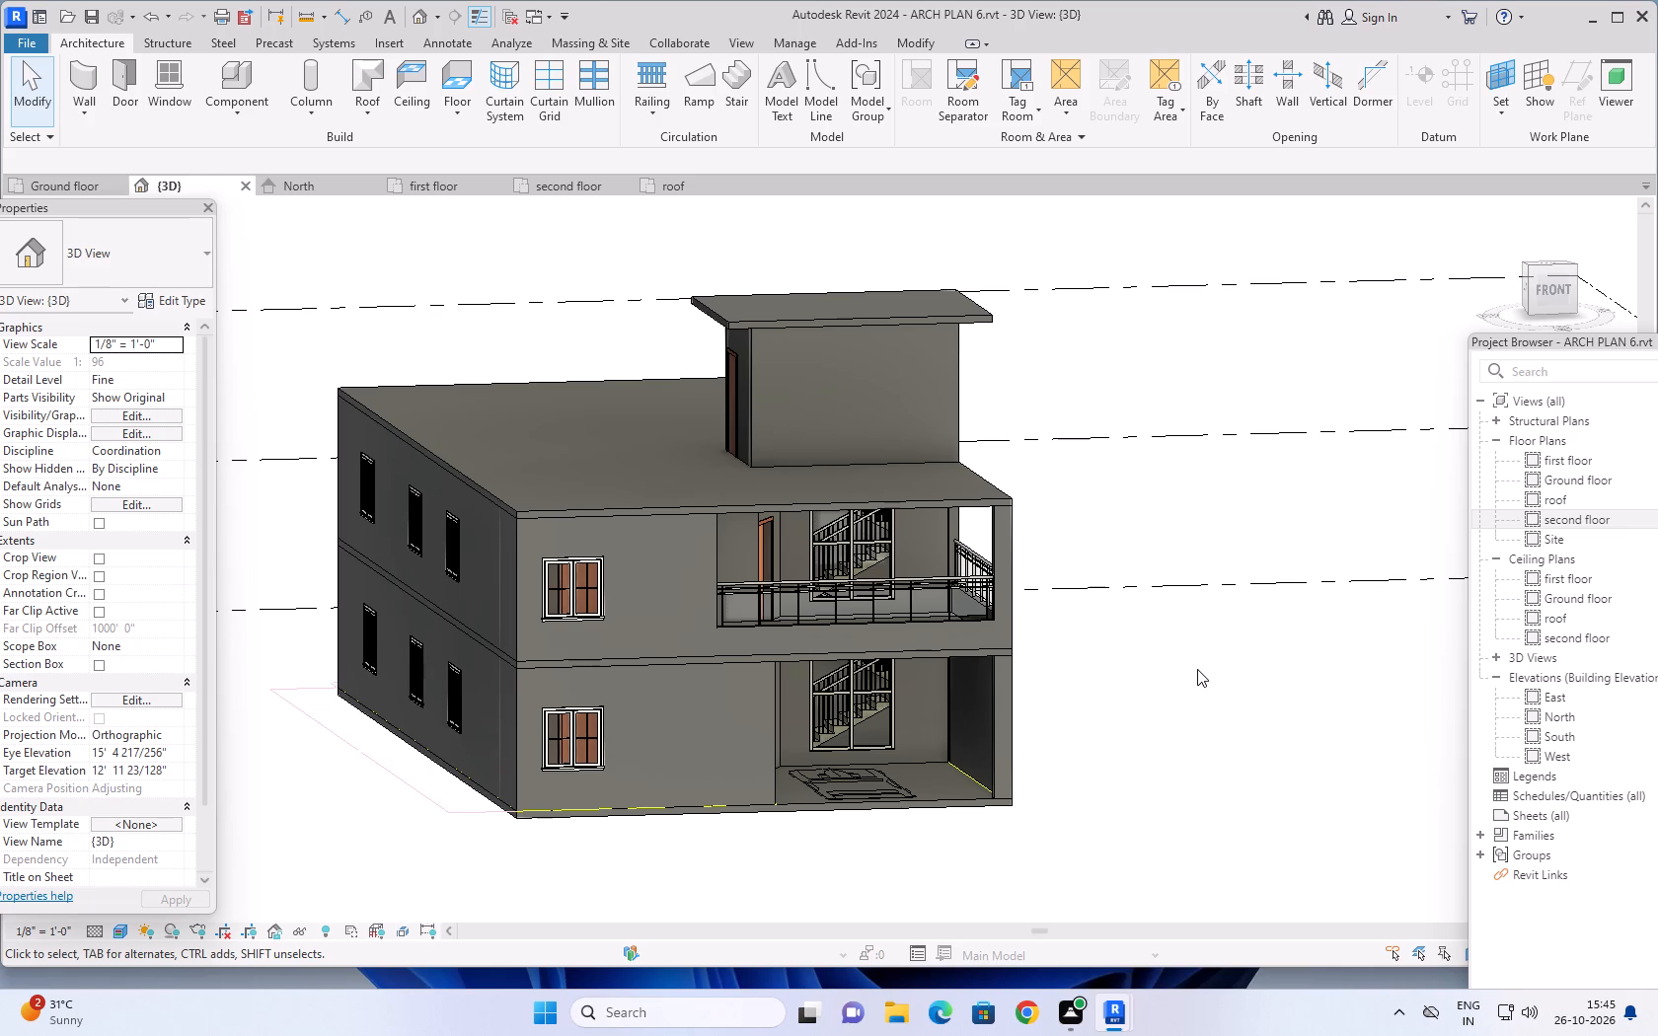
middle_click_drag(1197, 669, 1172, 690)
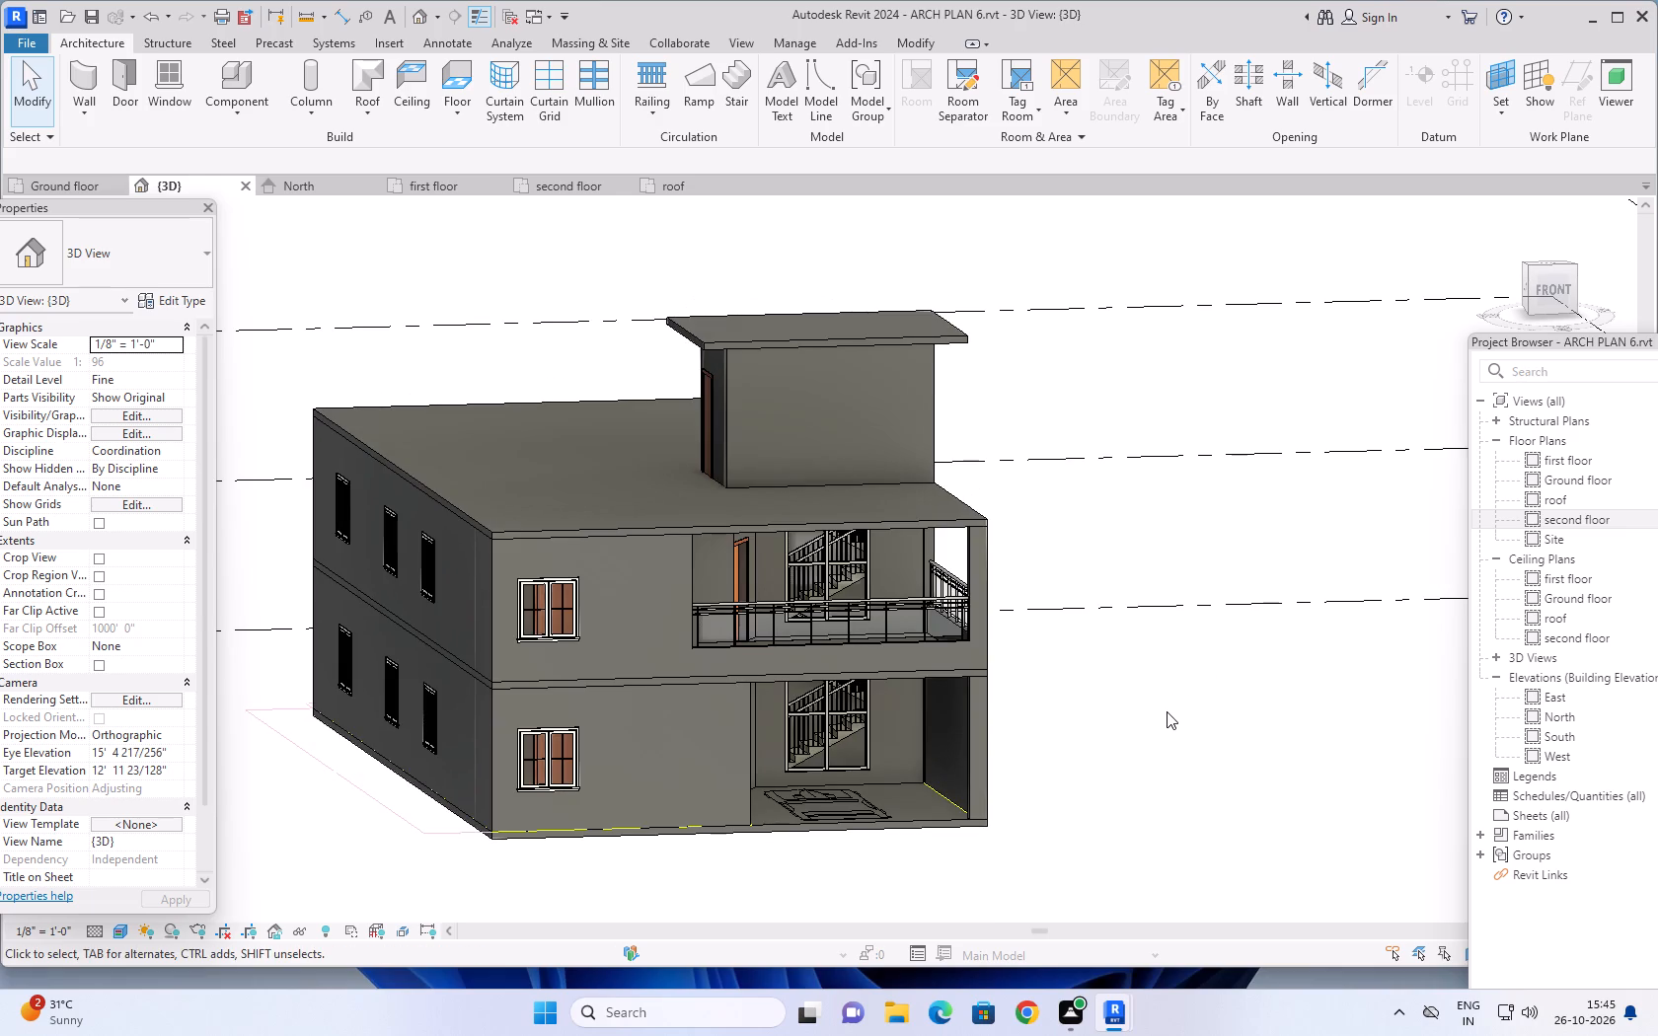
middle_click_drag(1167, 713, 1153, 734)
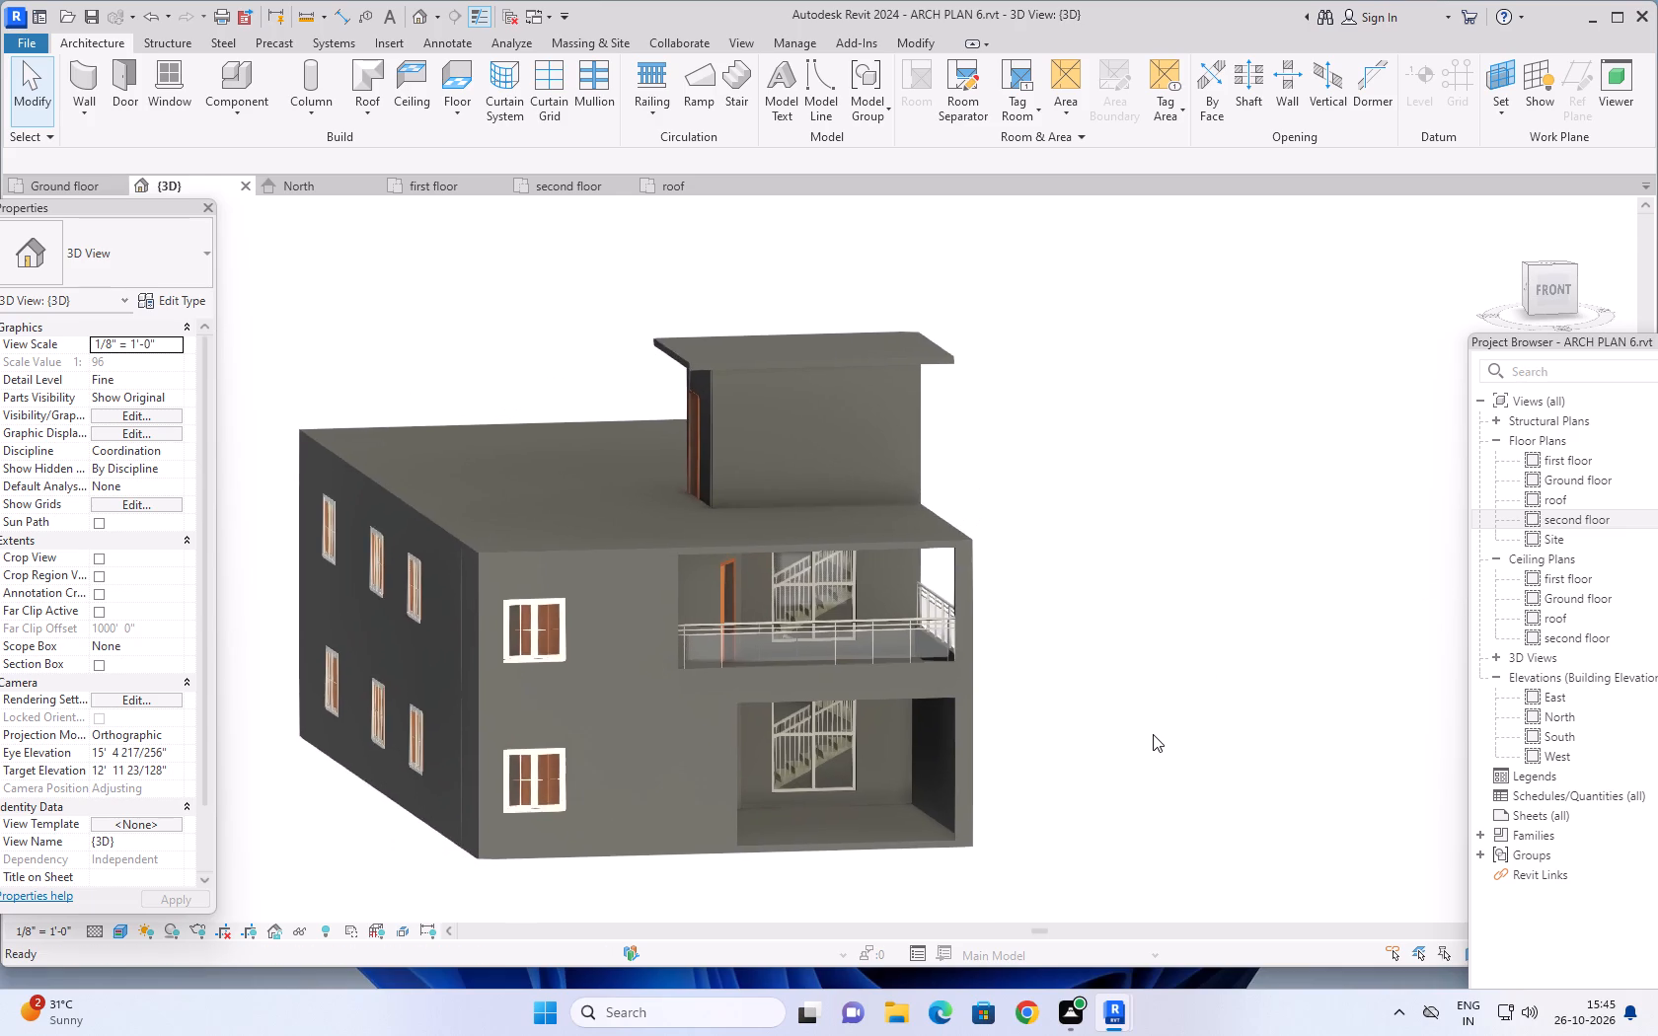
middle_click_drag(1136, 742, 1172, 690)
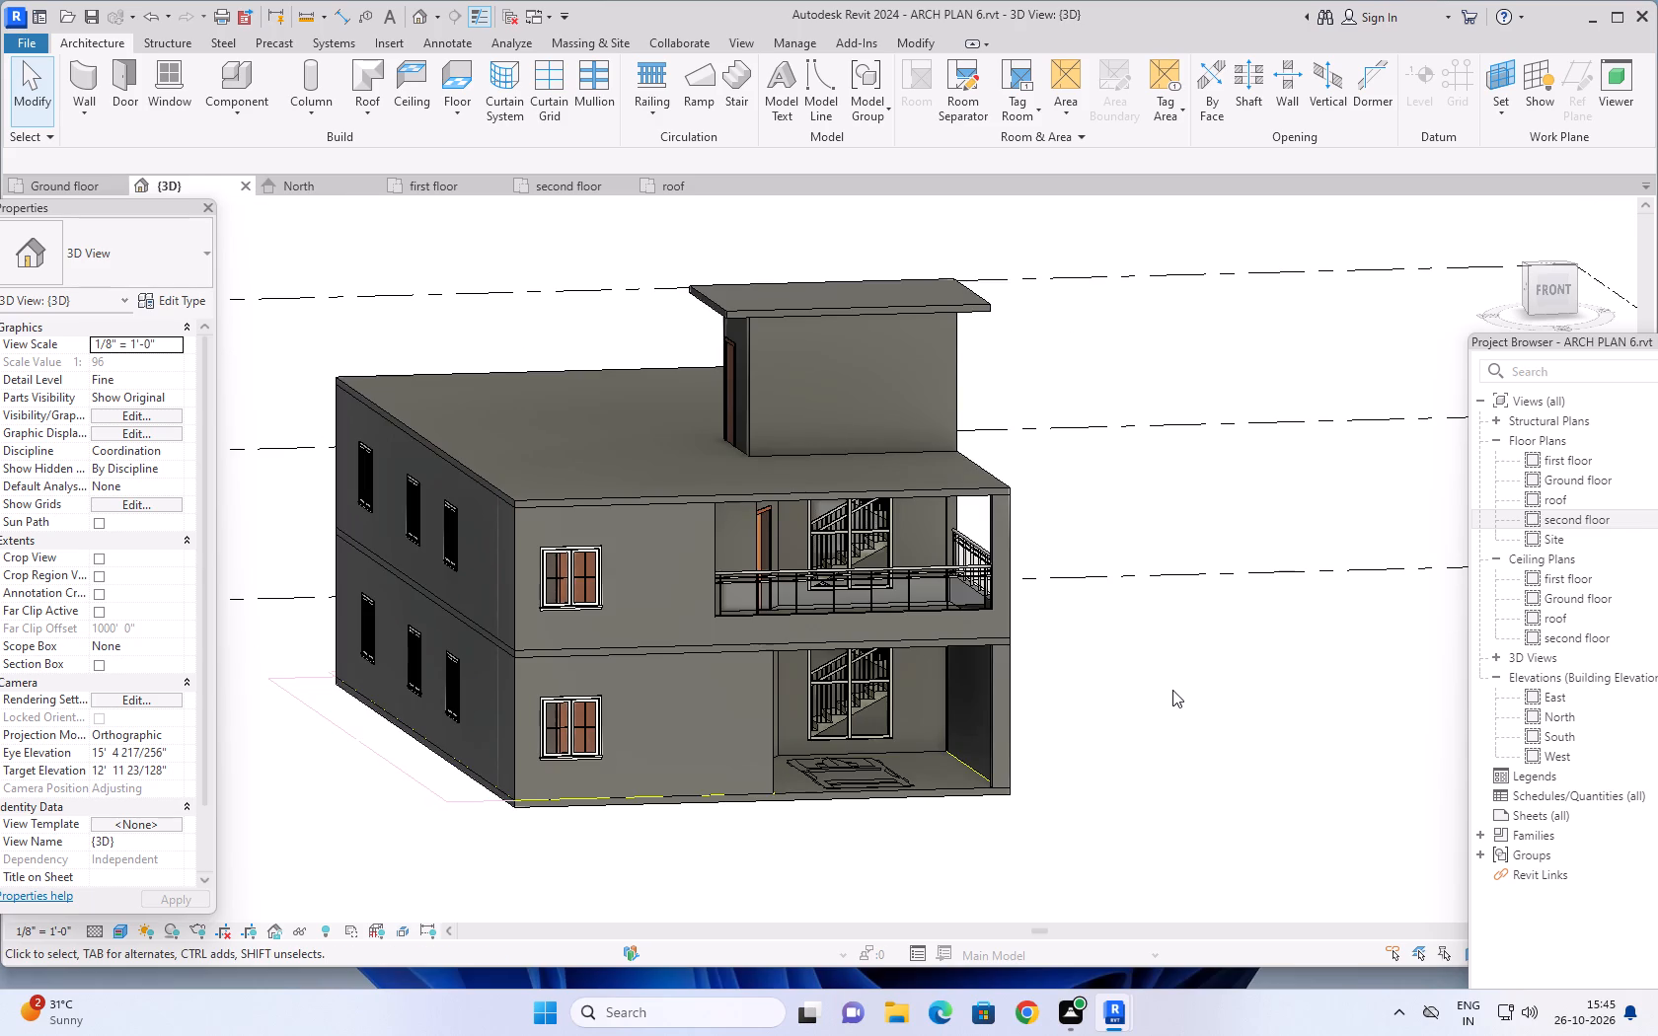
middle_click_drag(1195, 699, 1162, 683, "shift")
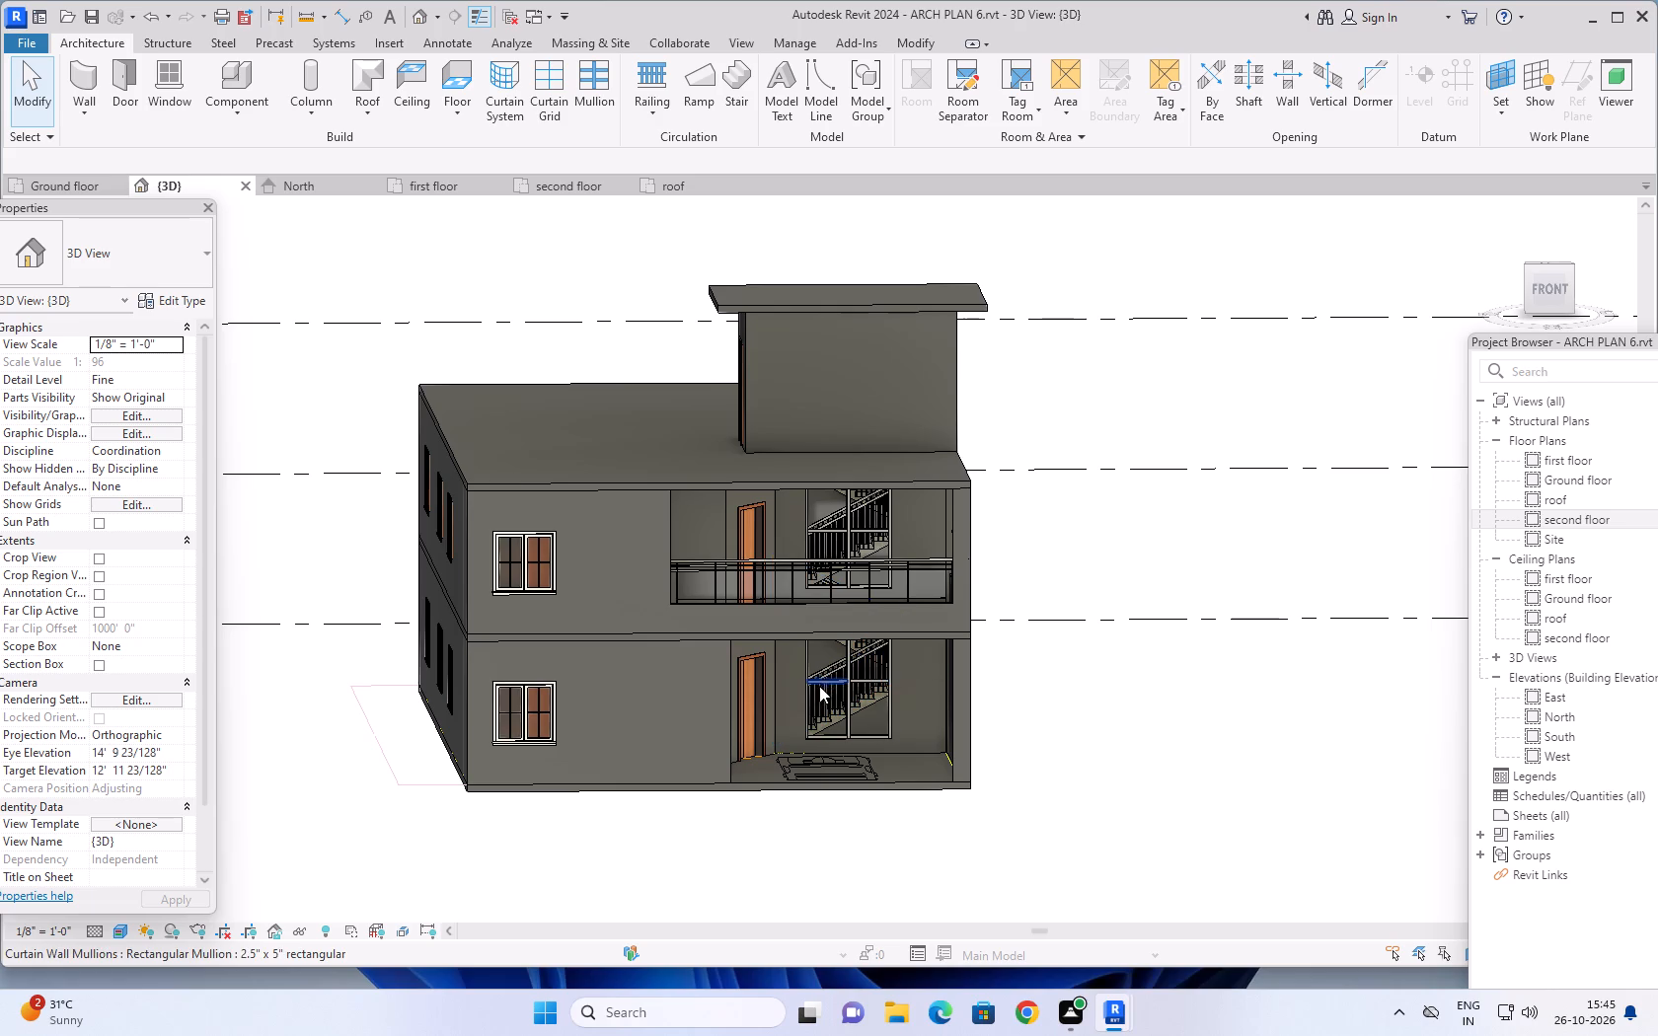
middle_click_drag(1093, 703, 1065, 776)
middle_click_drag(1062, 776, 1057, 775, "shift")
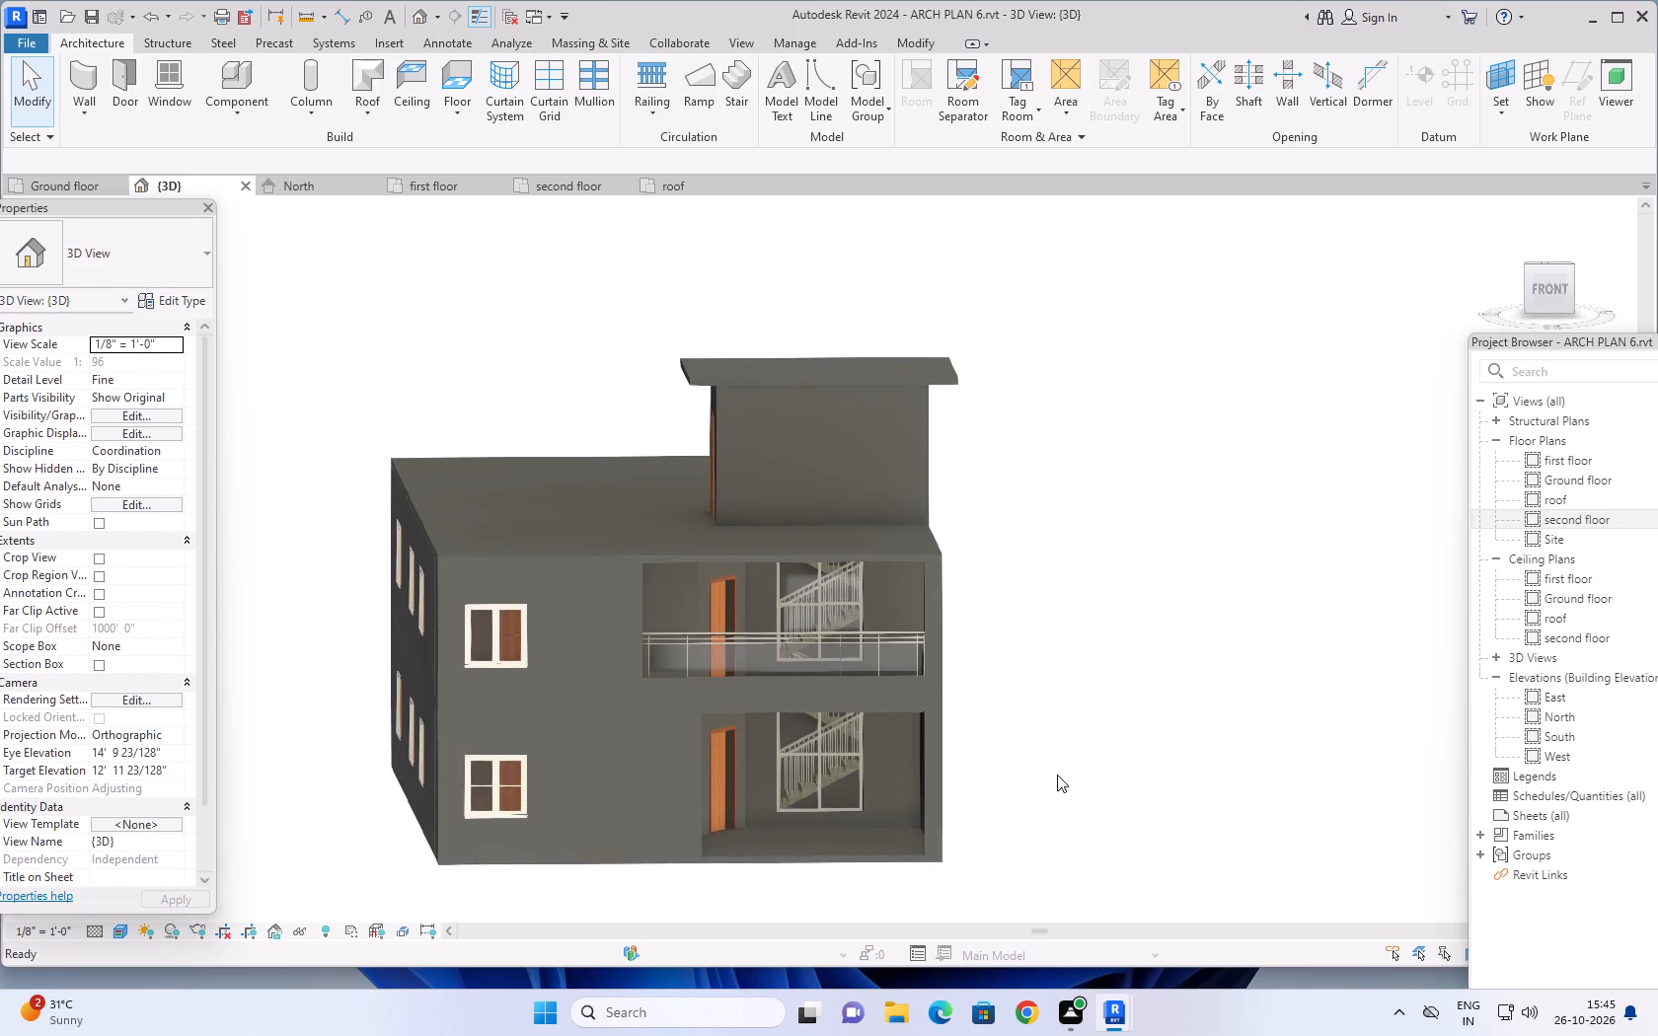
middle_click_drag(1057, 775, 1044, 723, "shift")
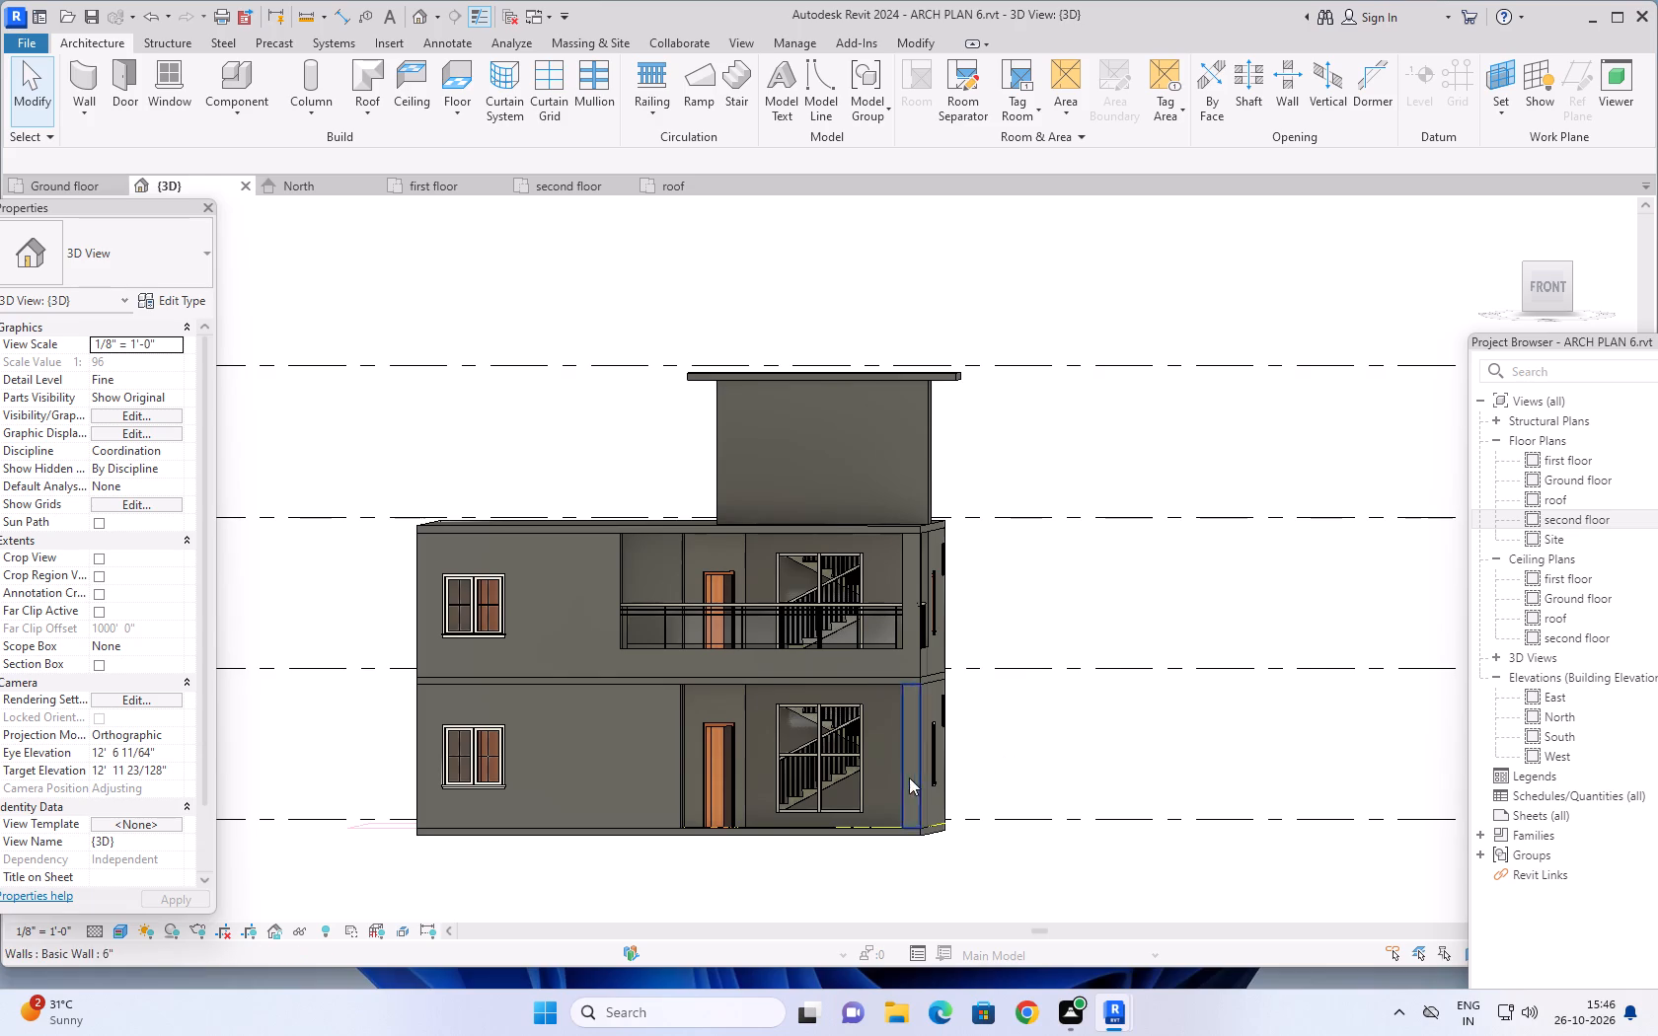
Copy the ground-floor Storefront curtain wall in front of the staircase and paste it aligned to the second floor level.
scroll(827, 777, "up", 4)
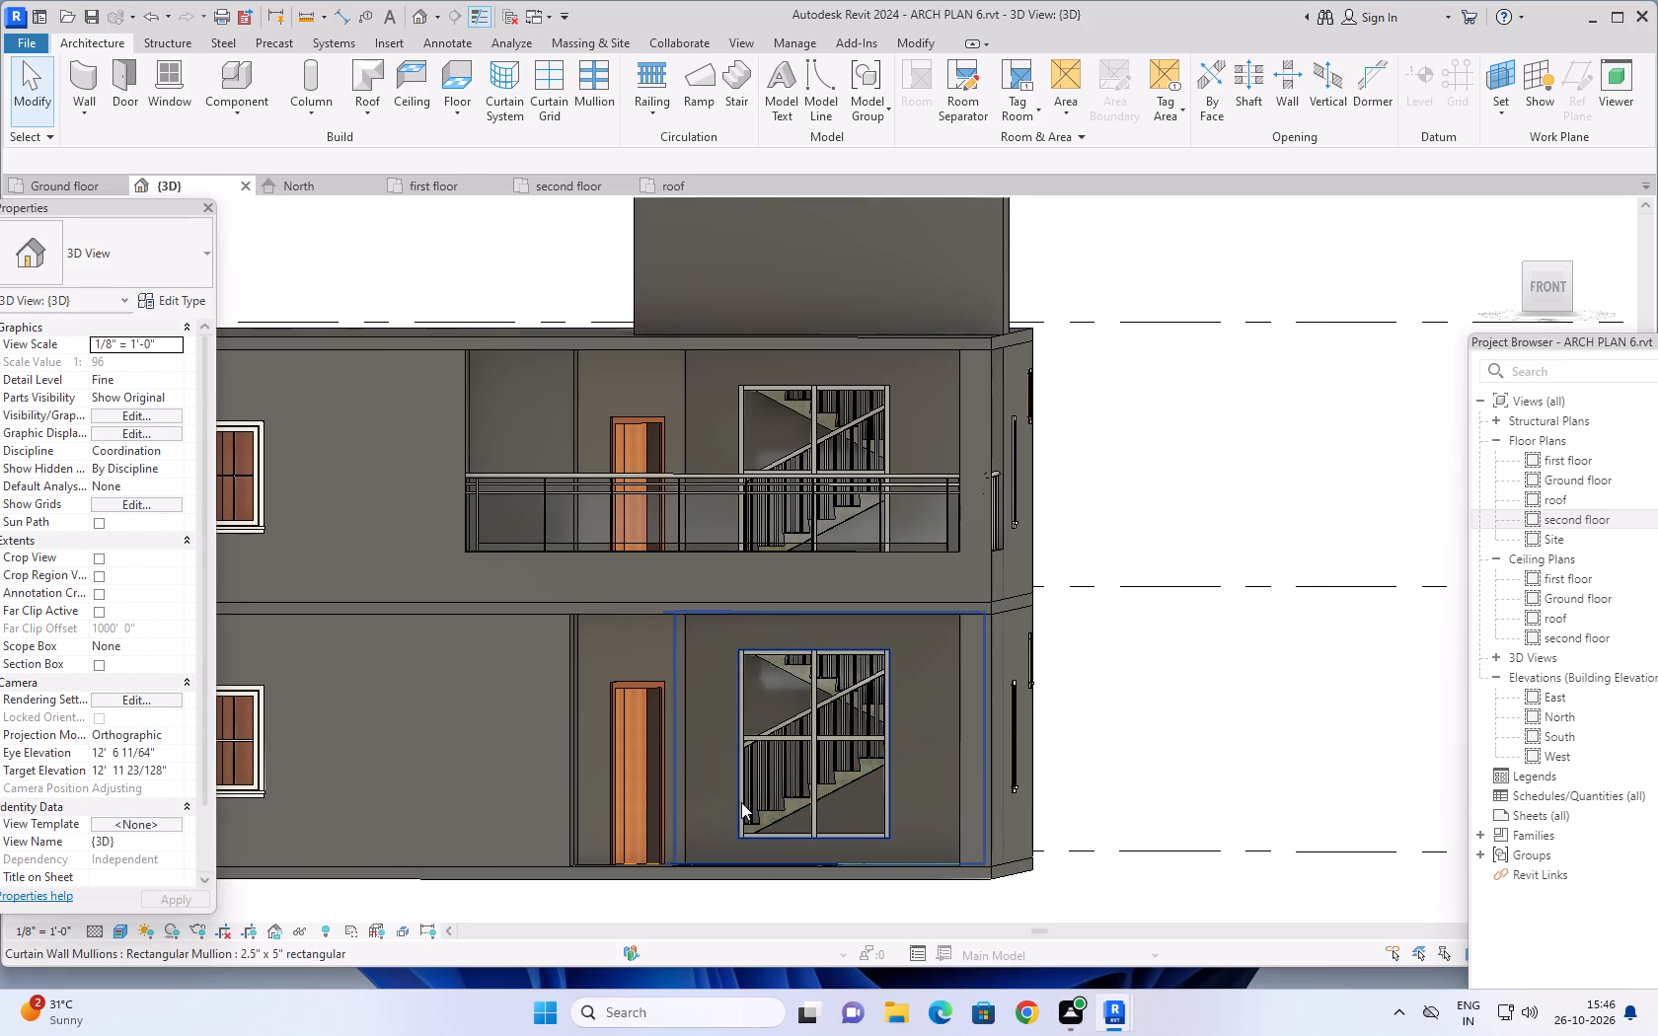
left_click(751, 705)
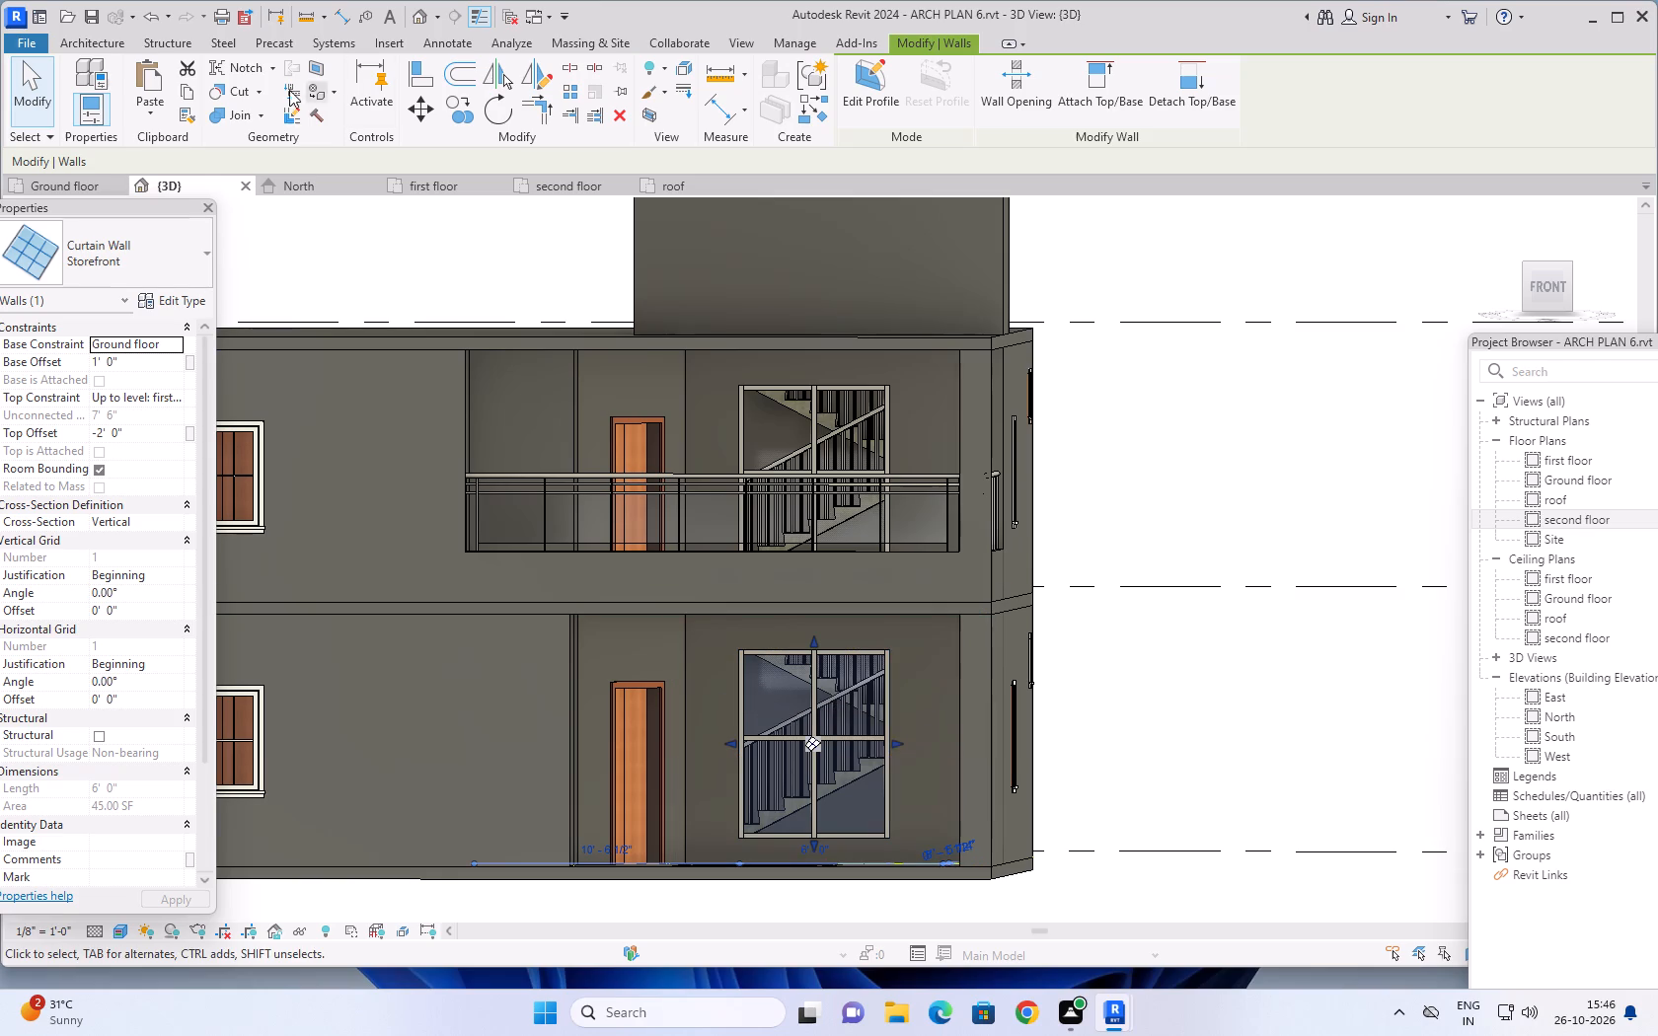
left_click(188, 88)
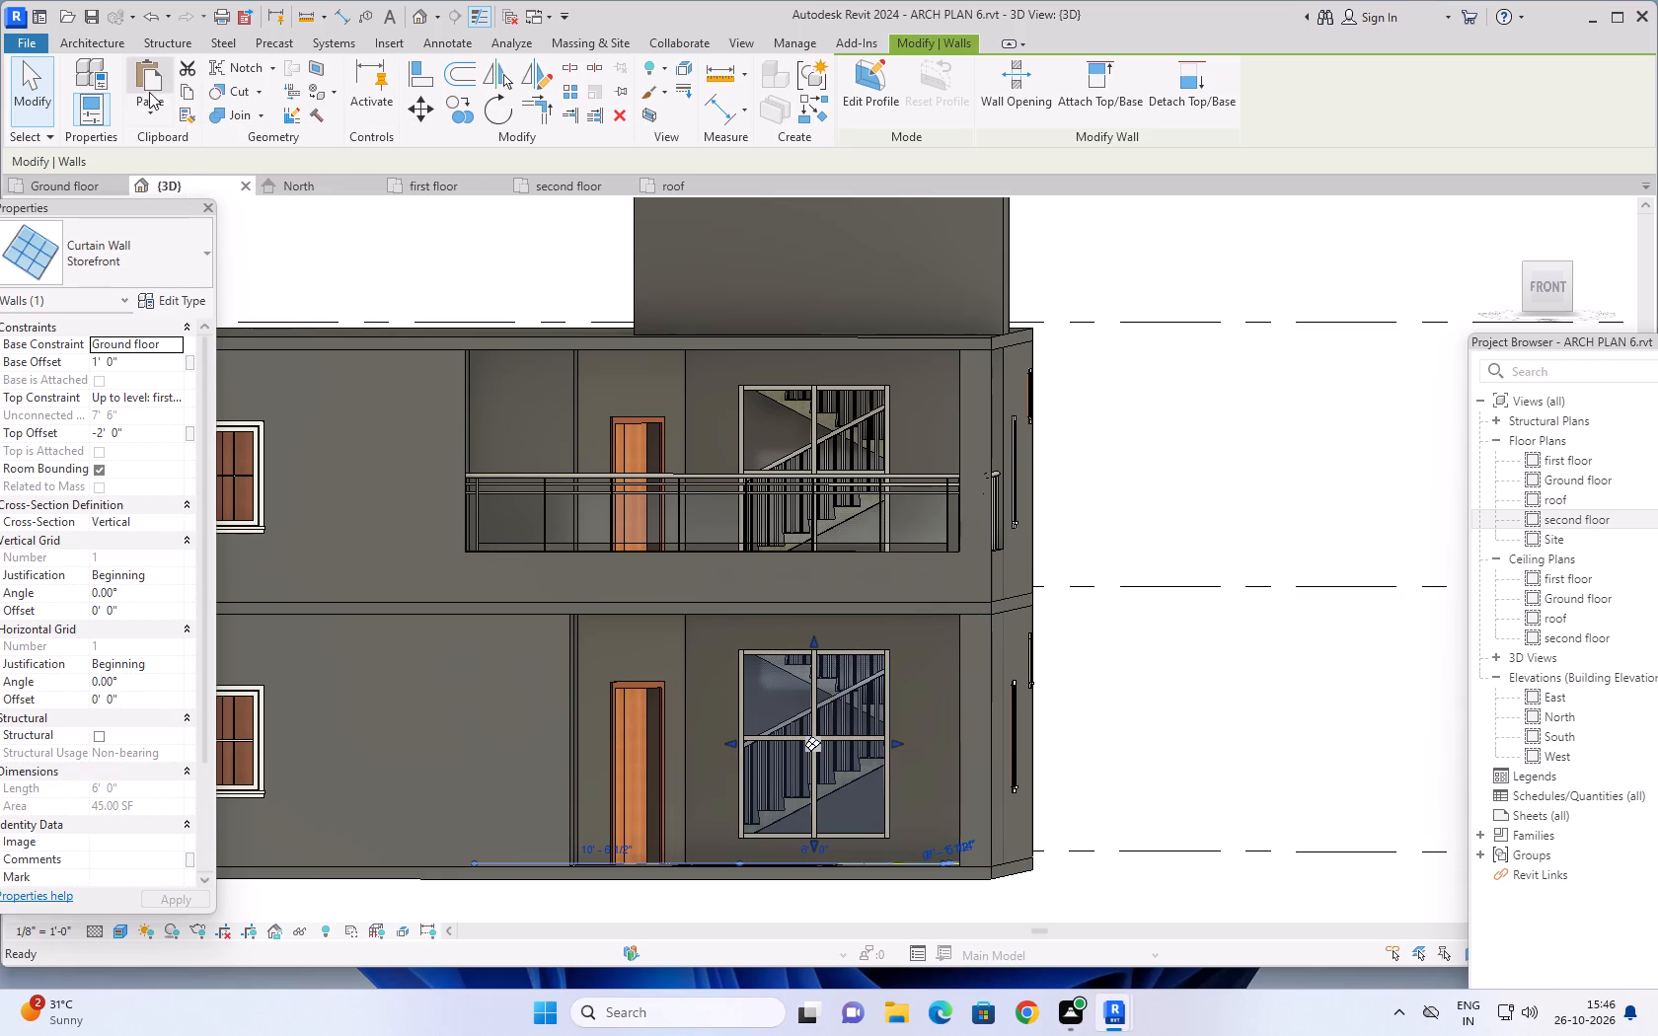
left_click(155, 109)
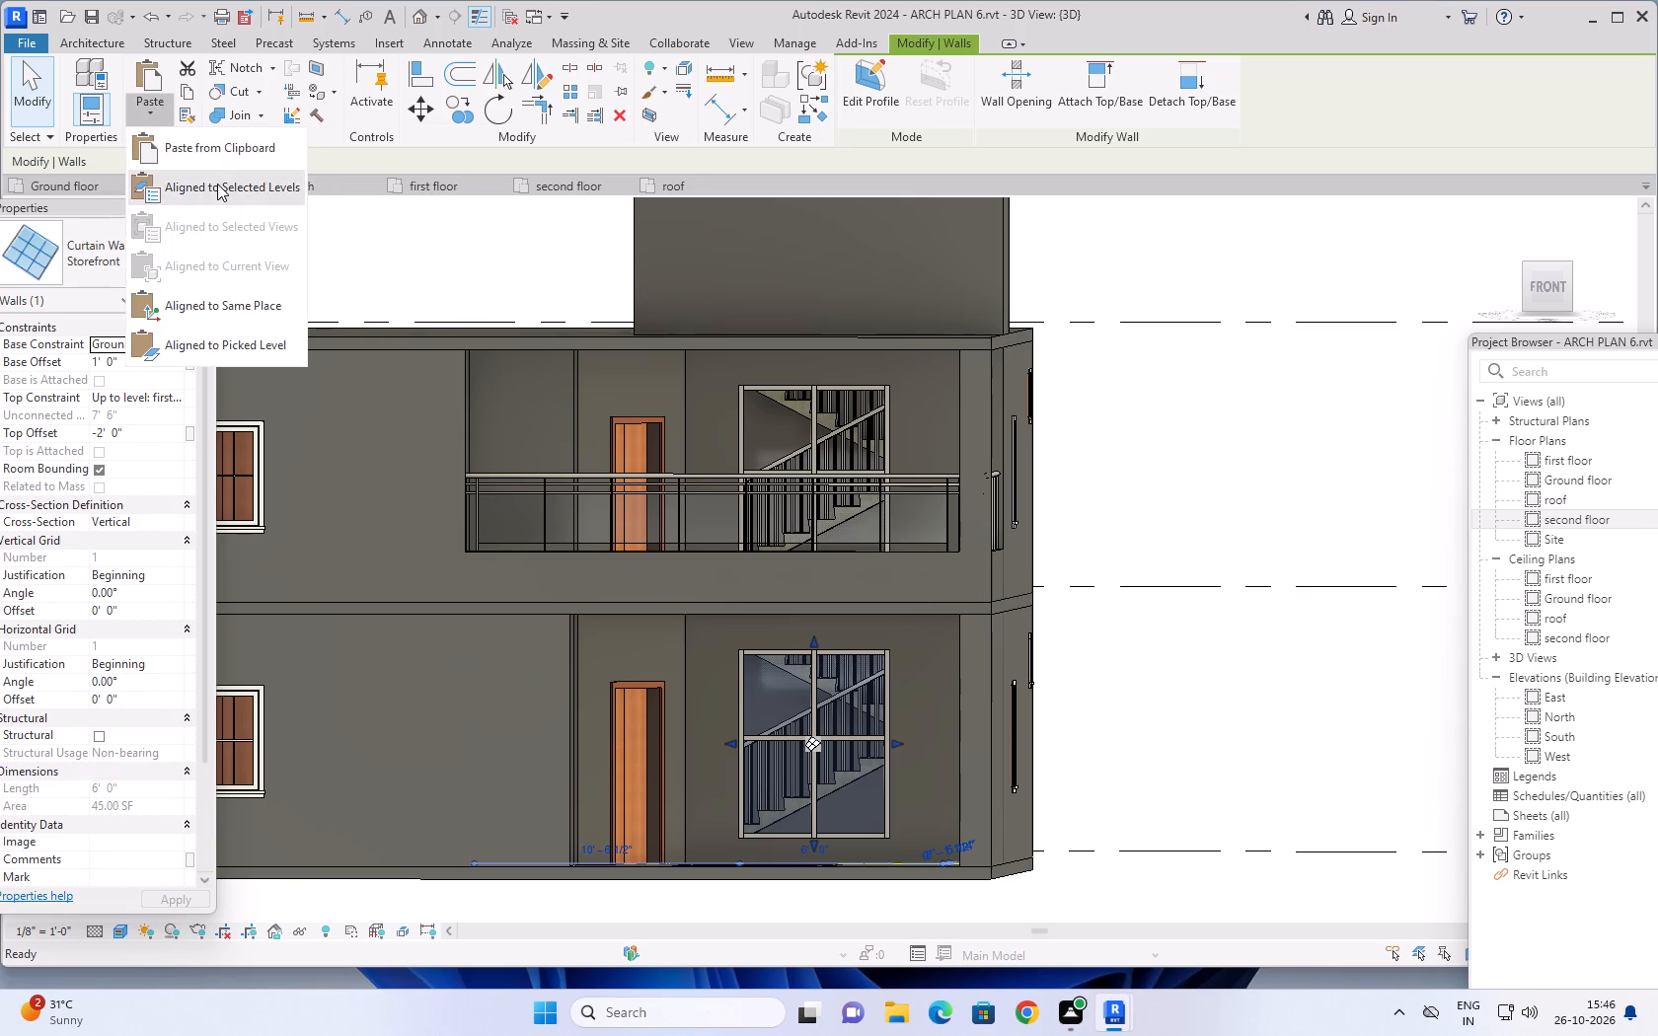
left_click(217, 184)
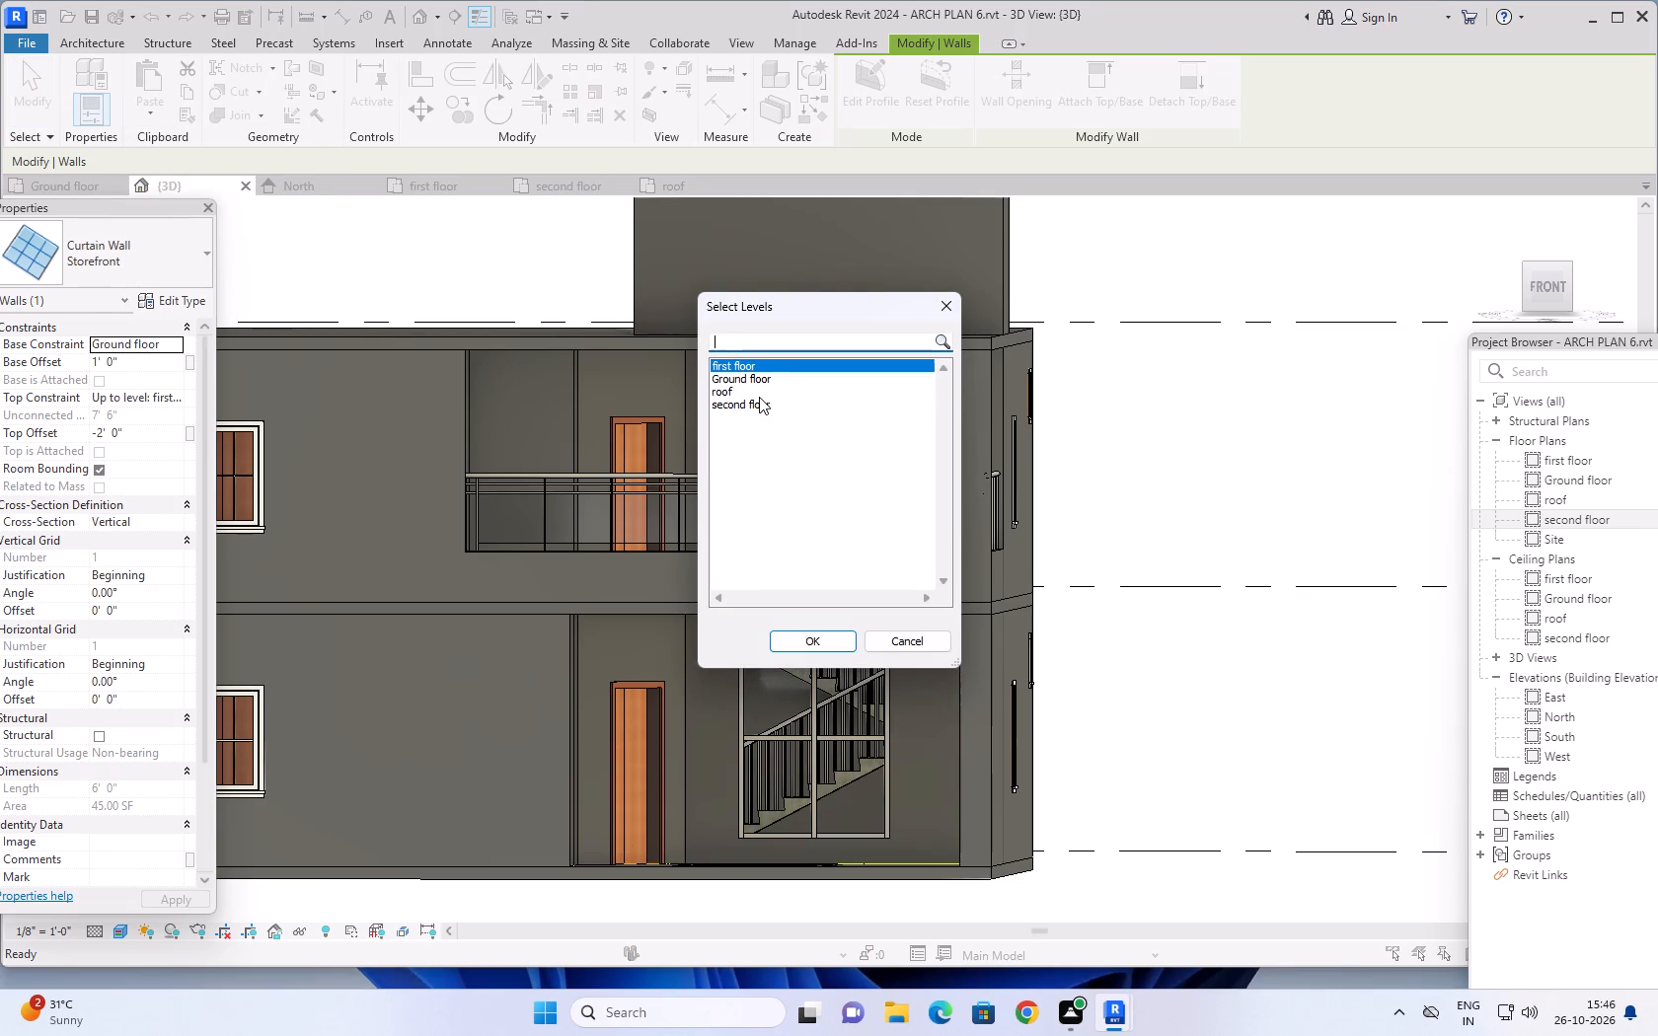
left_click(754, 403)
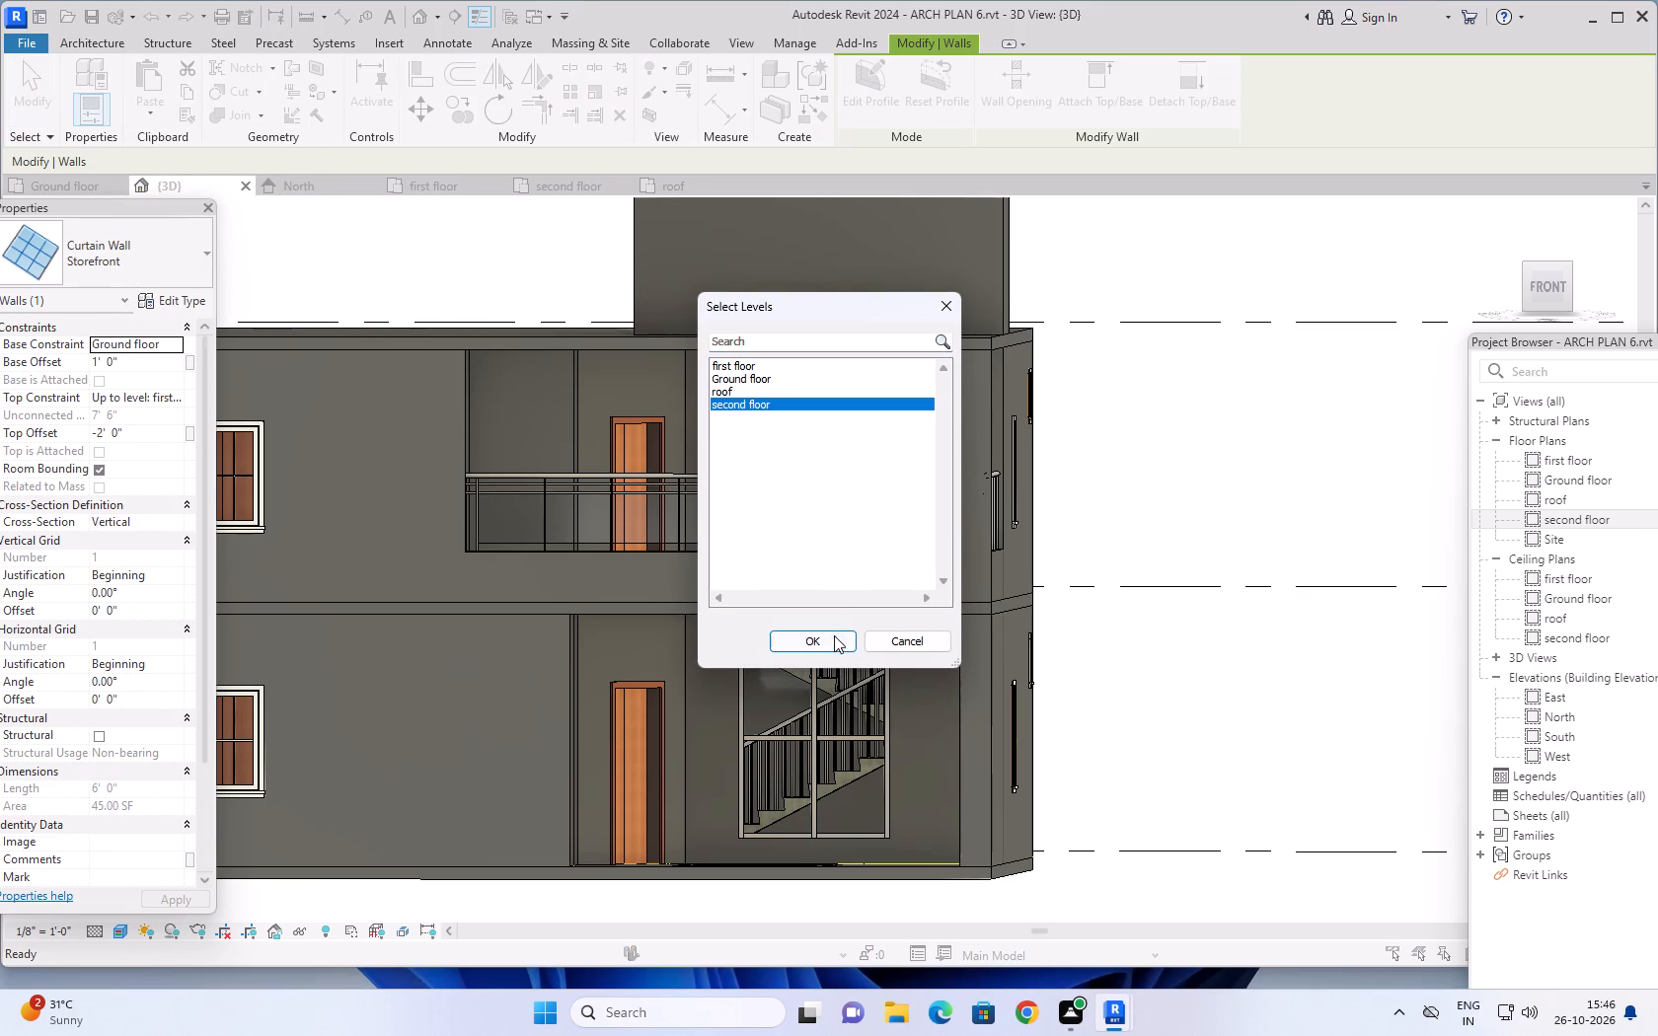
left_click(832, 638)
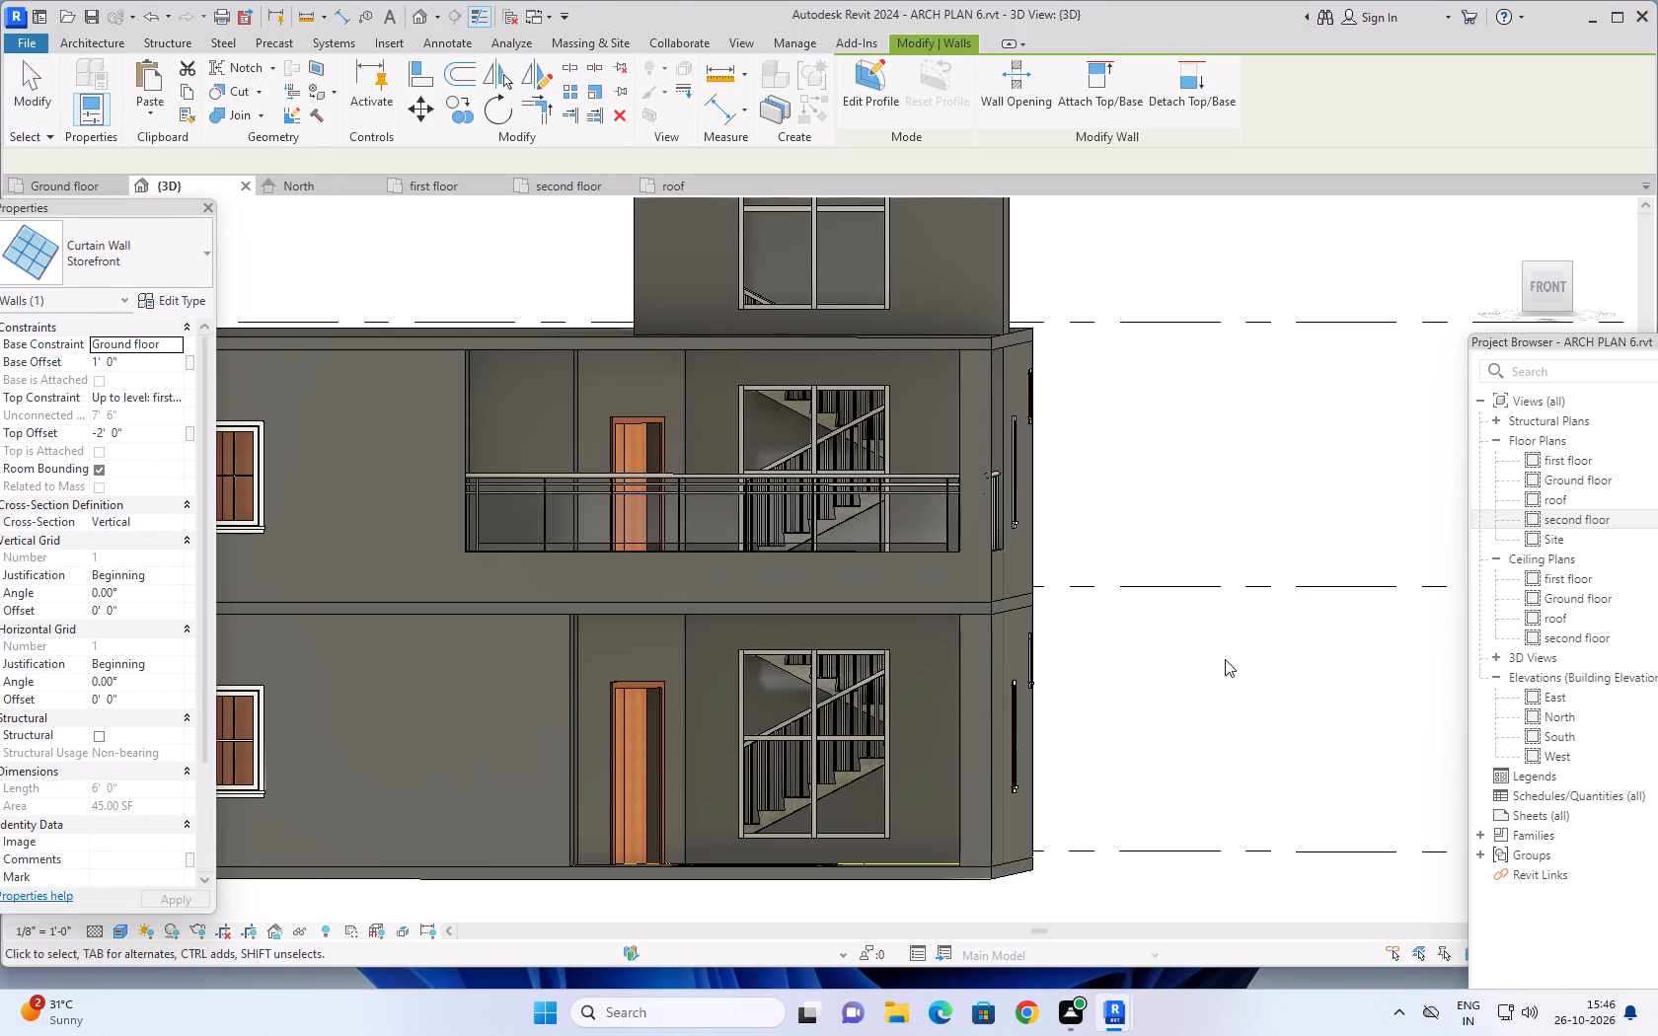
scroll(1222, 662, "down", 3)
key("Escape")
key("Escape")
key("Escape")
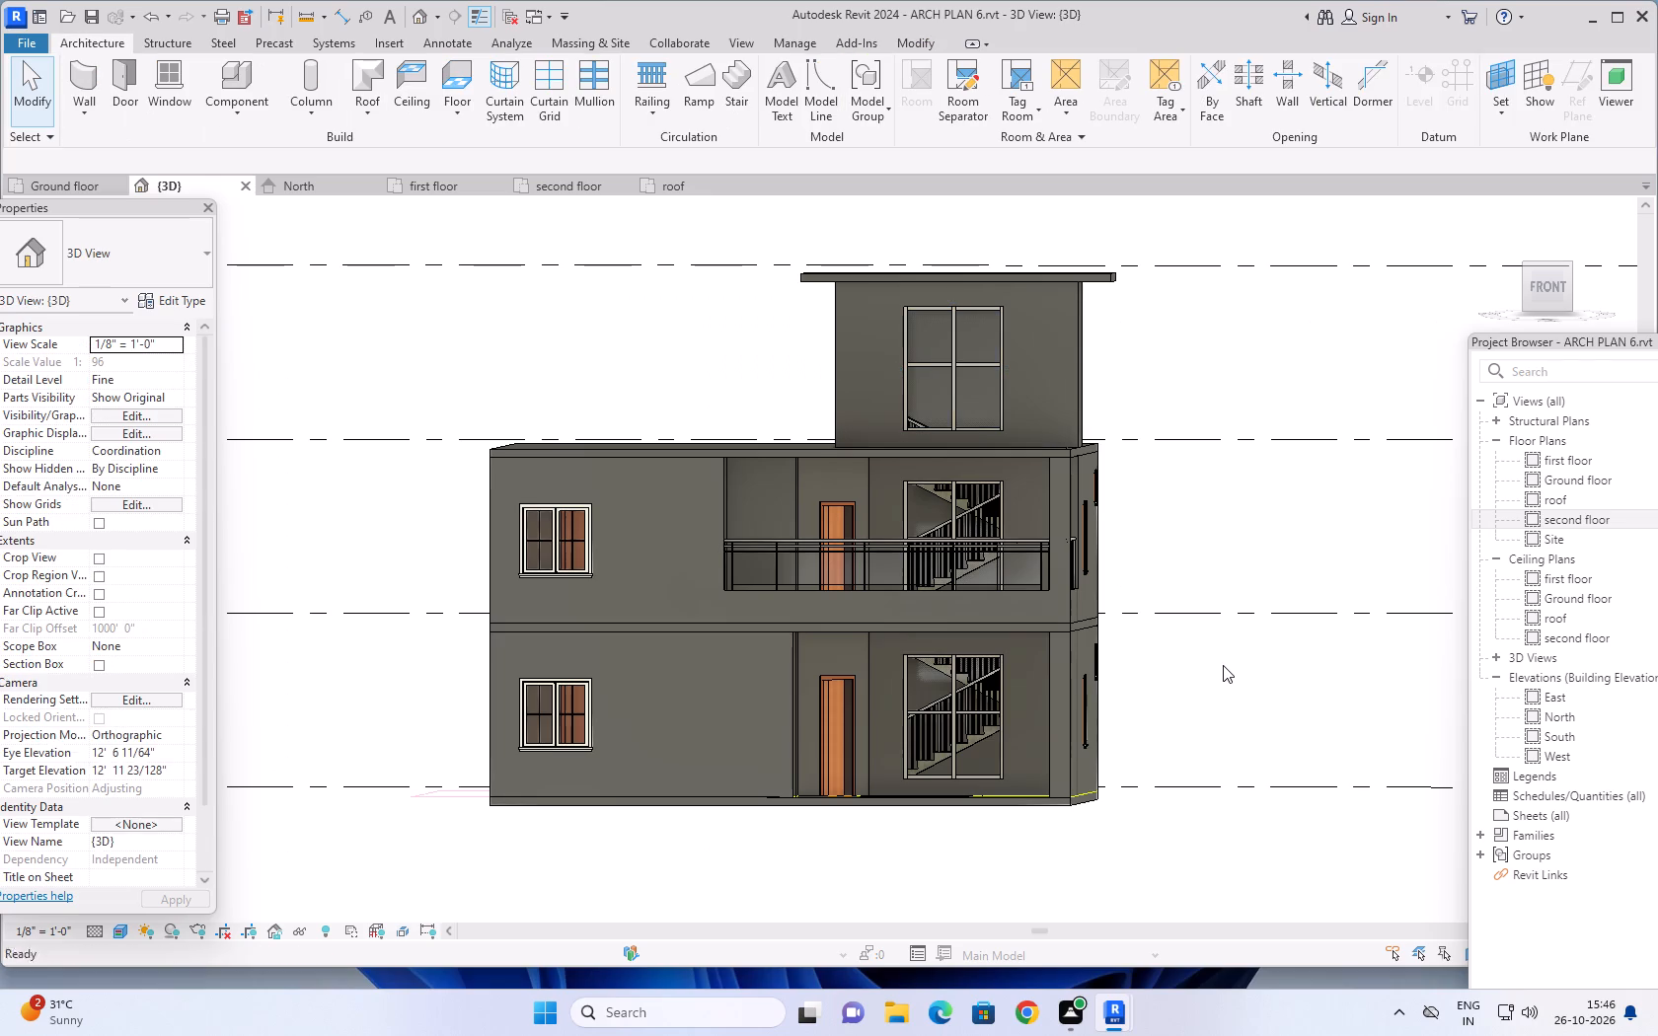
key("Escape")
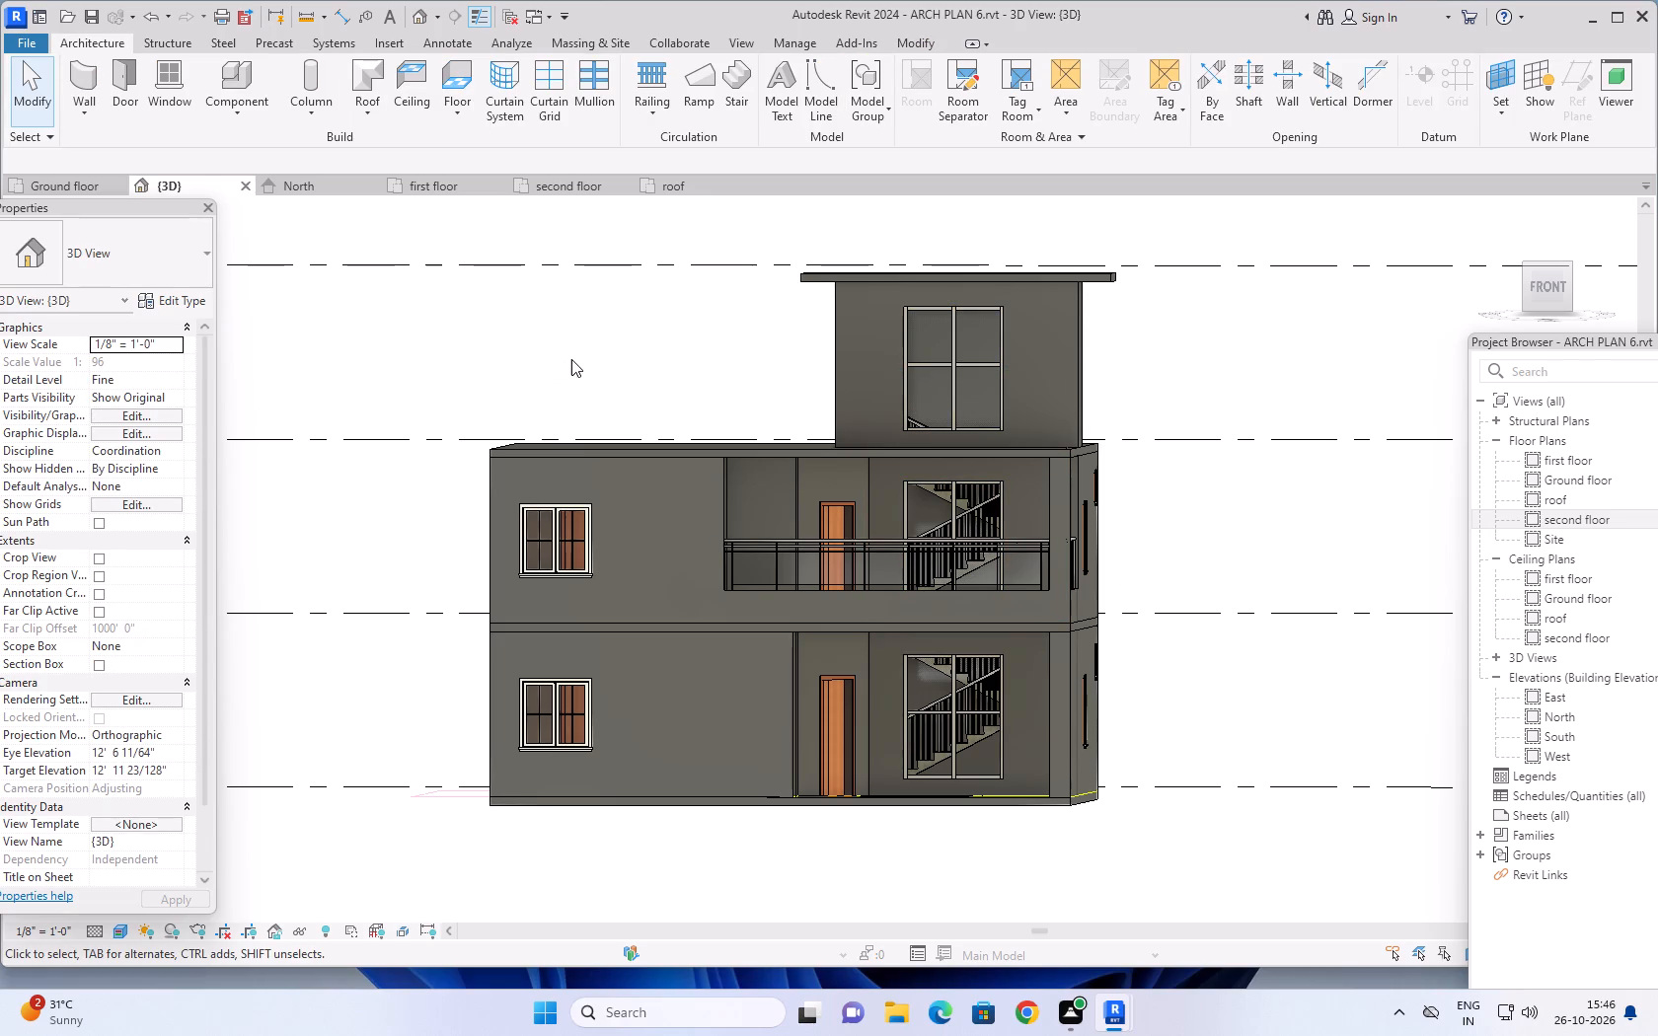
Examine the second-floor stair room's curtain wall and the stair railing behind it from the front, side and above in 3D.
middle_click_drag(582, 355, 834, 555, "shift")
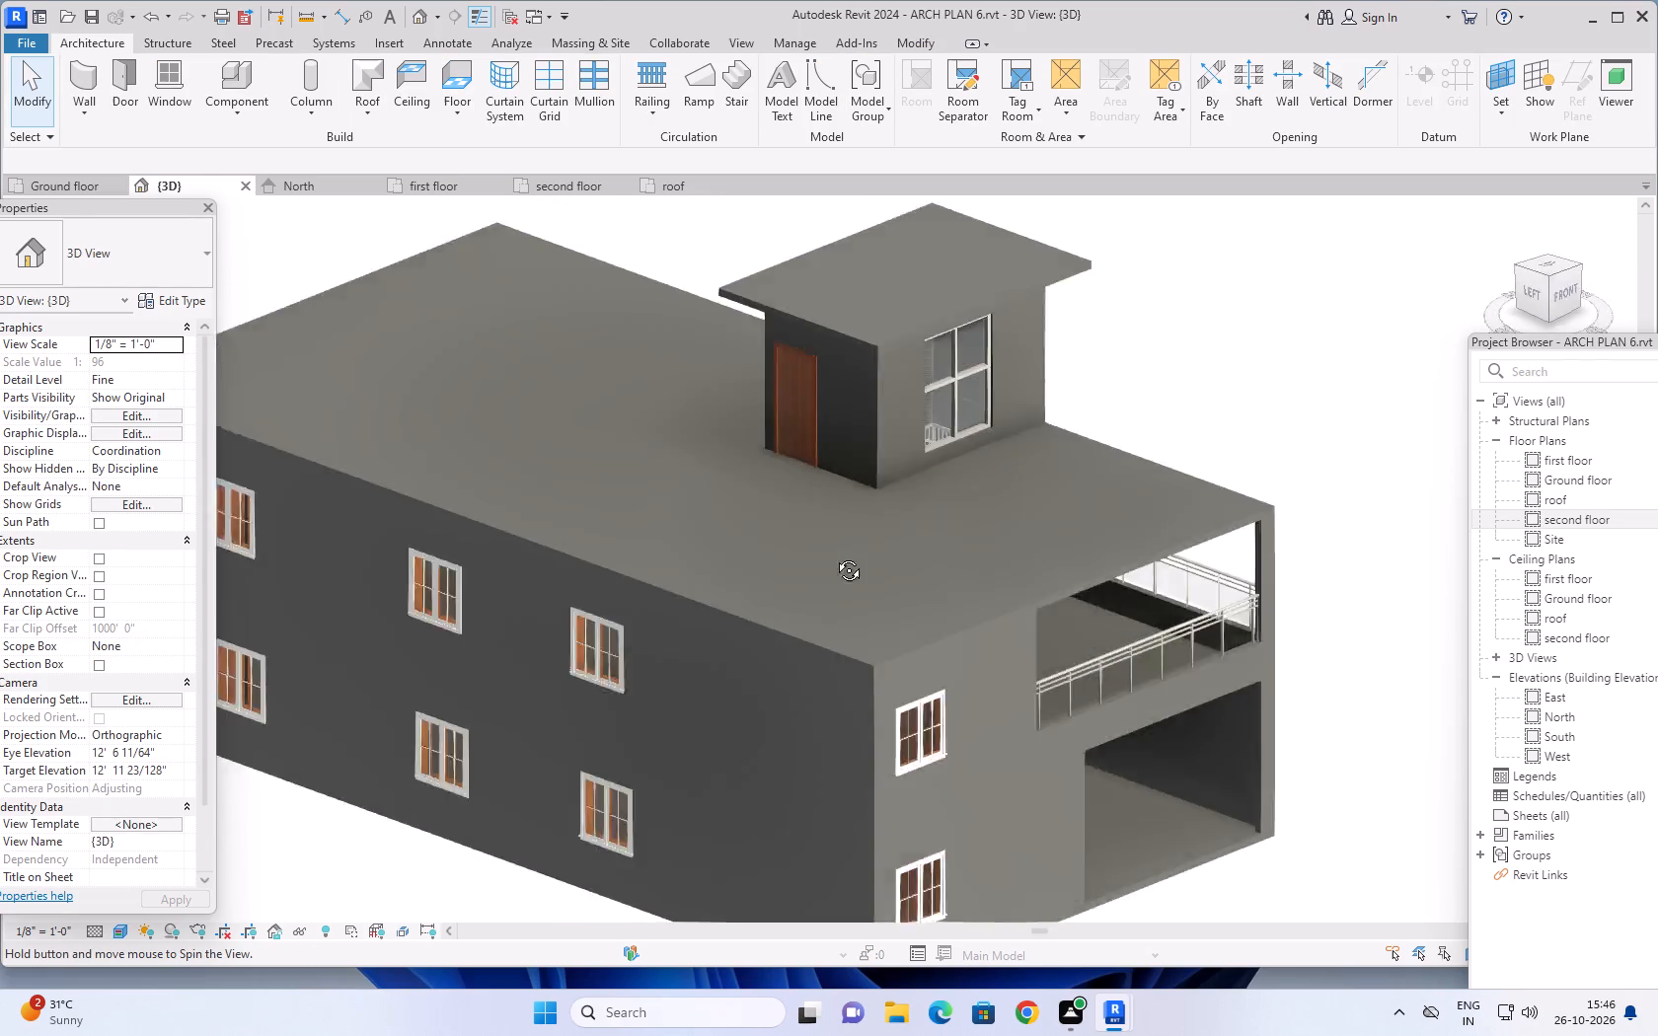
middle_click_drag(834, 555, 872, 555, "shift")
middle_click_drag(877, 558, 654, 556, "shift")
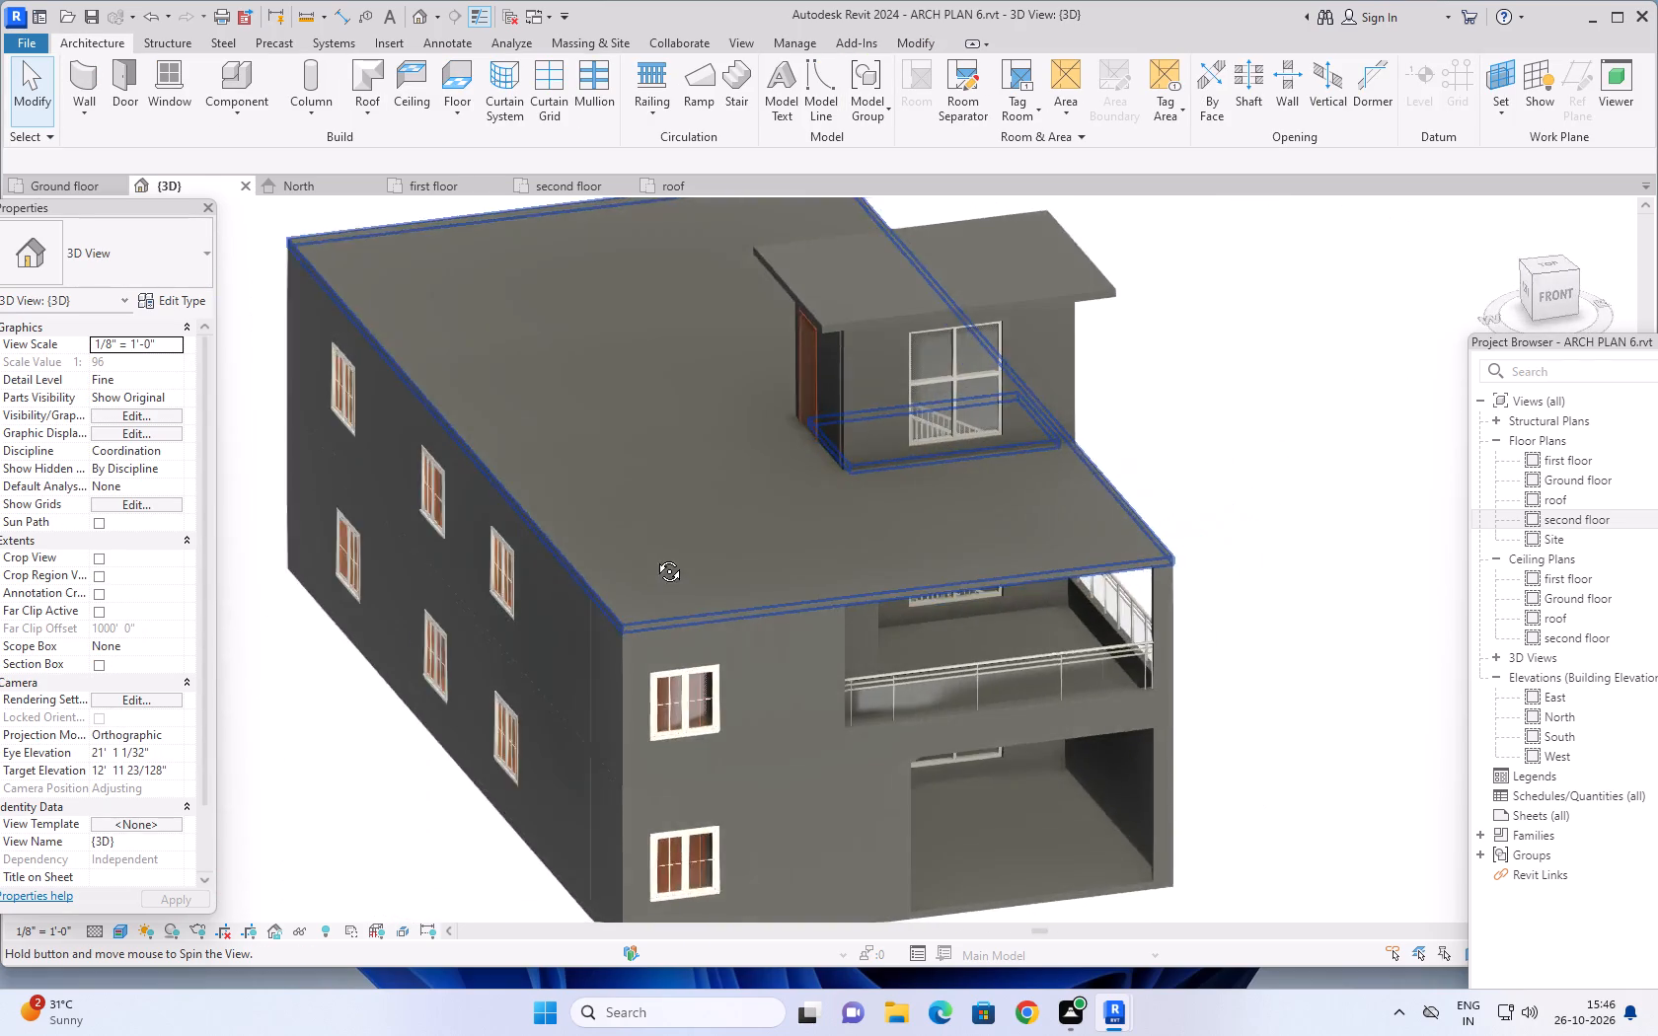
middle_click_drag(654, 556, 616, 391, "shift")
middle_click(616, 391)
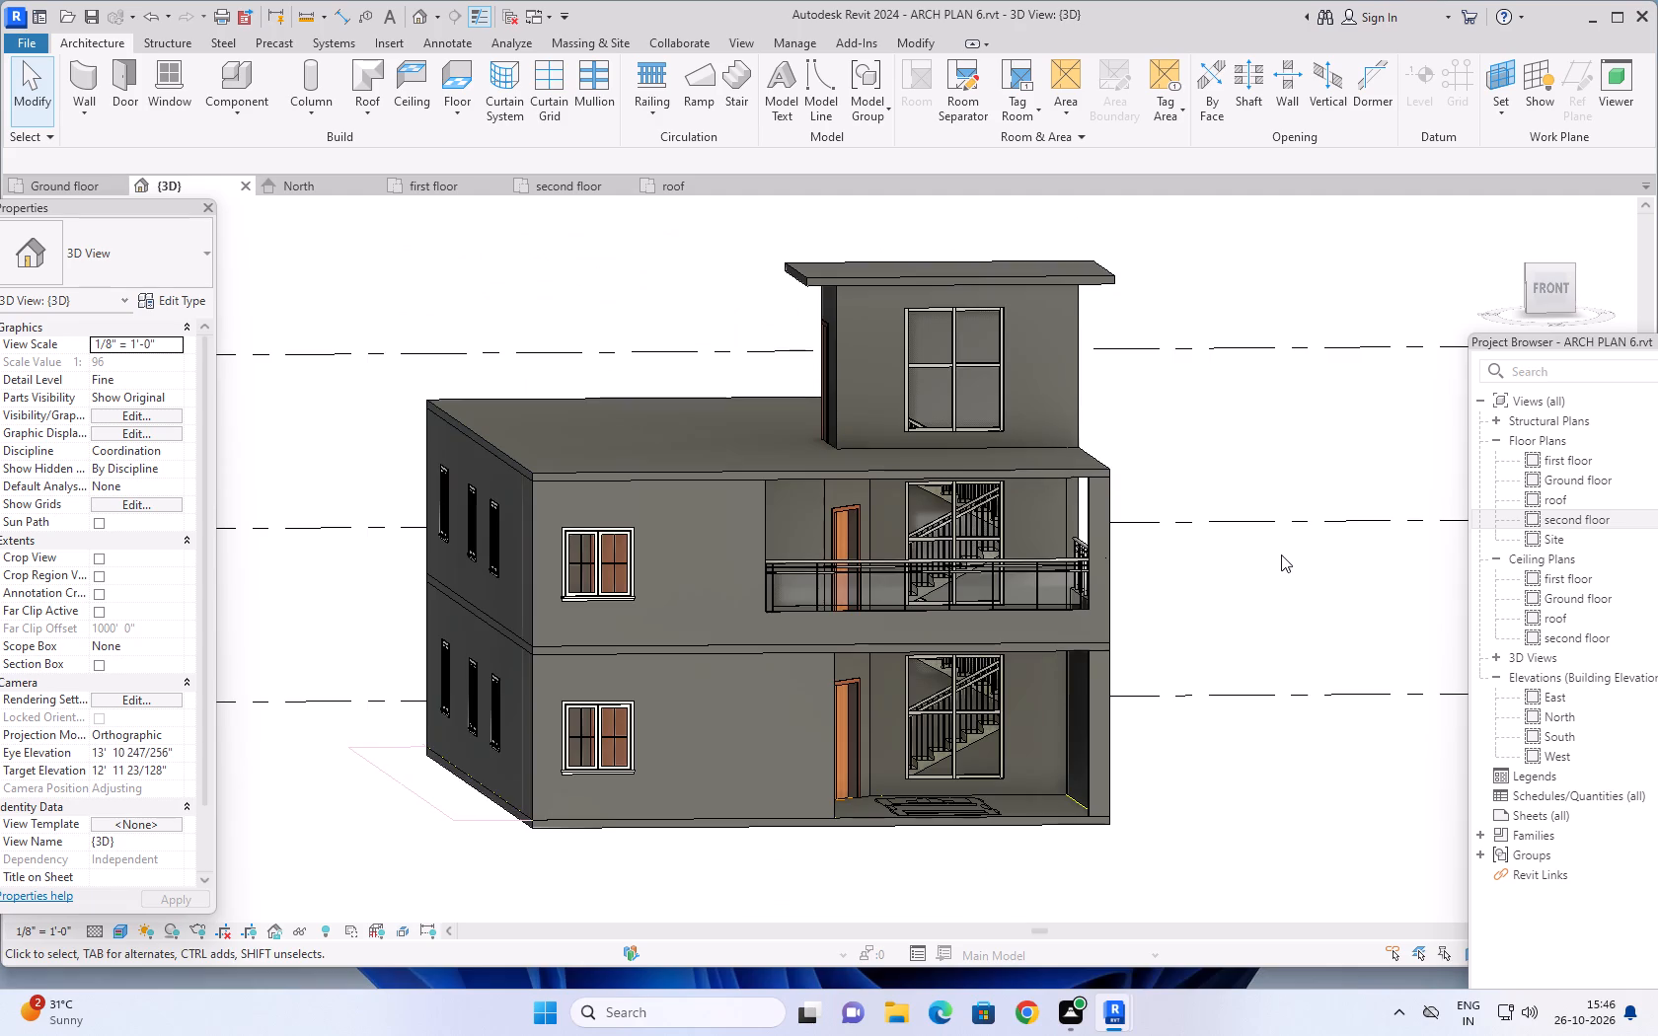
middle_click_drag(1278, 555, 1179, 584)
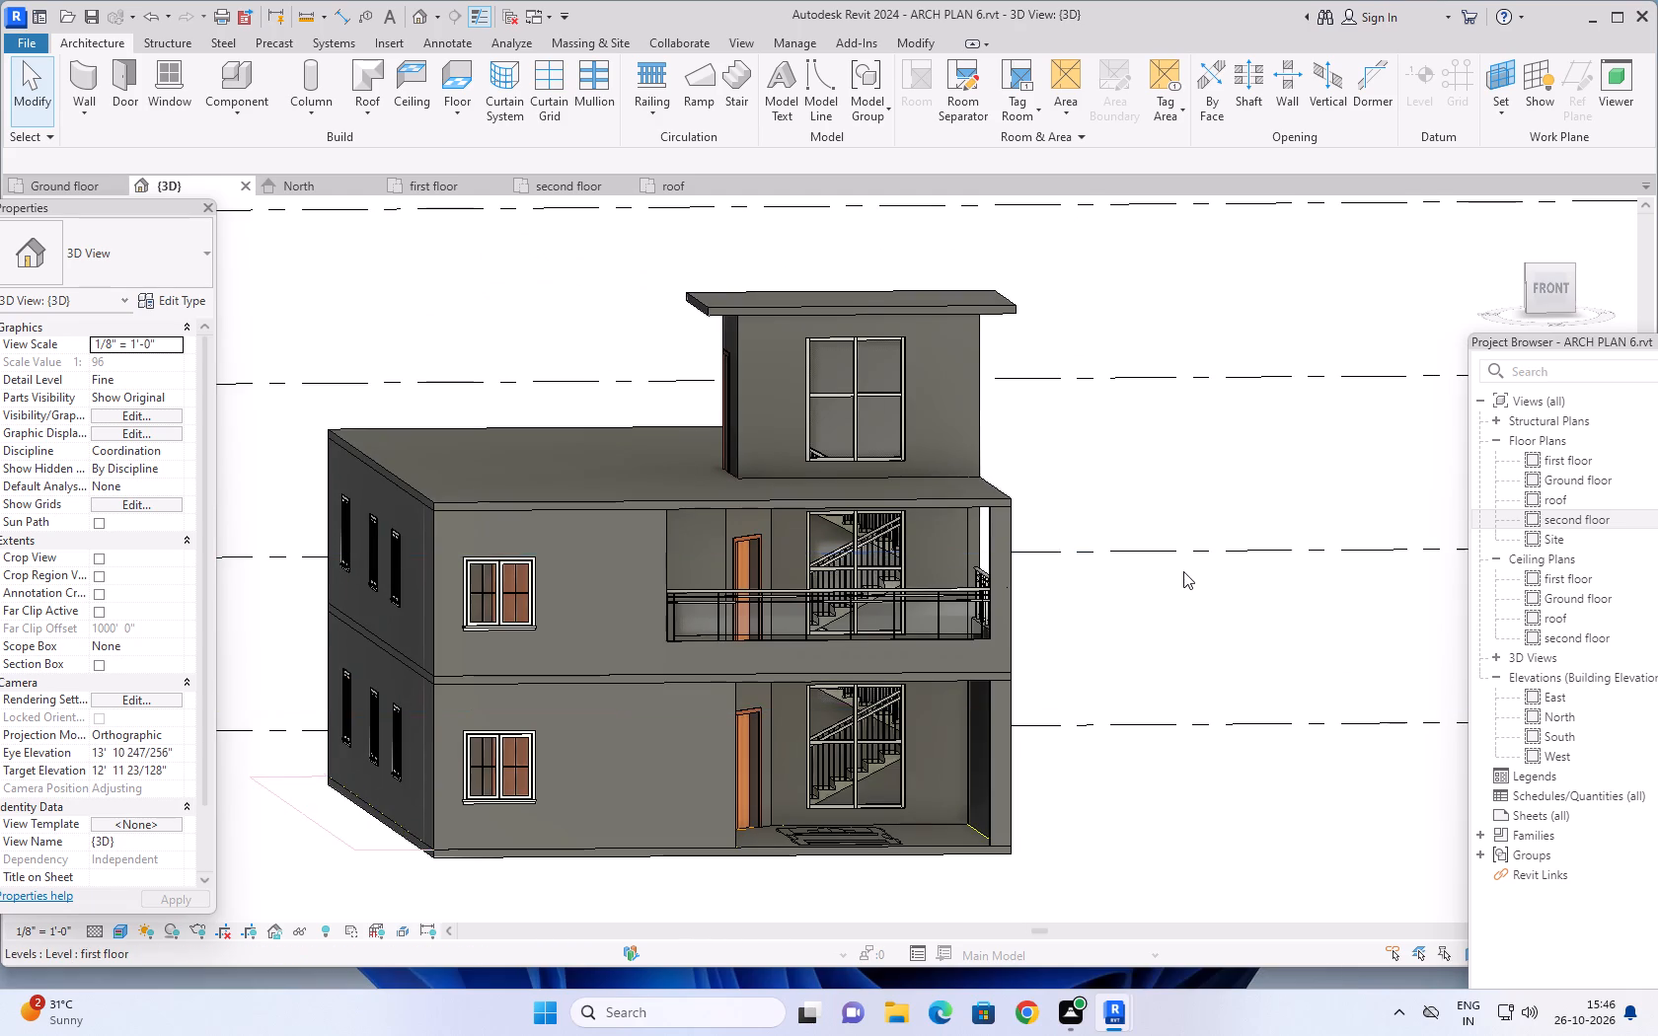
middle_click_drag(1181, 591, 1128, 763, "shift")
scroll(814, 429, "up", 4)
scroll(903, 424, "up", 3)
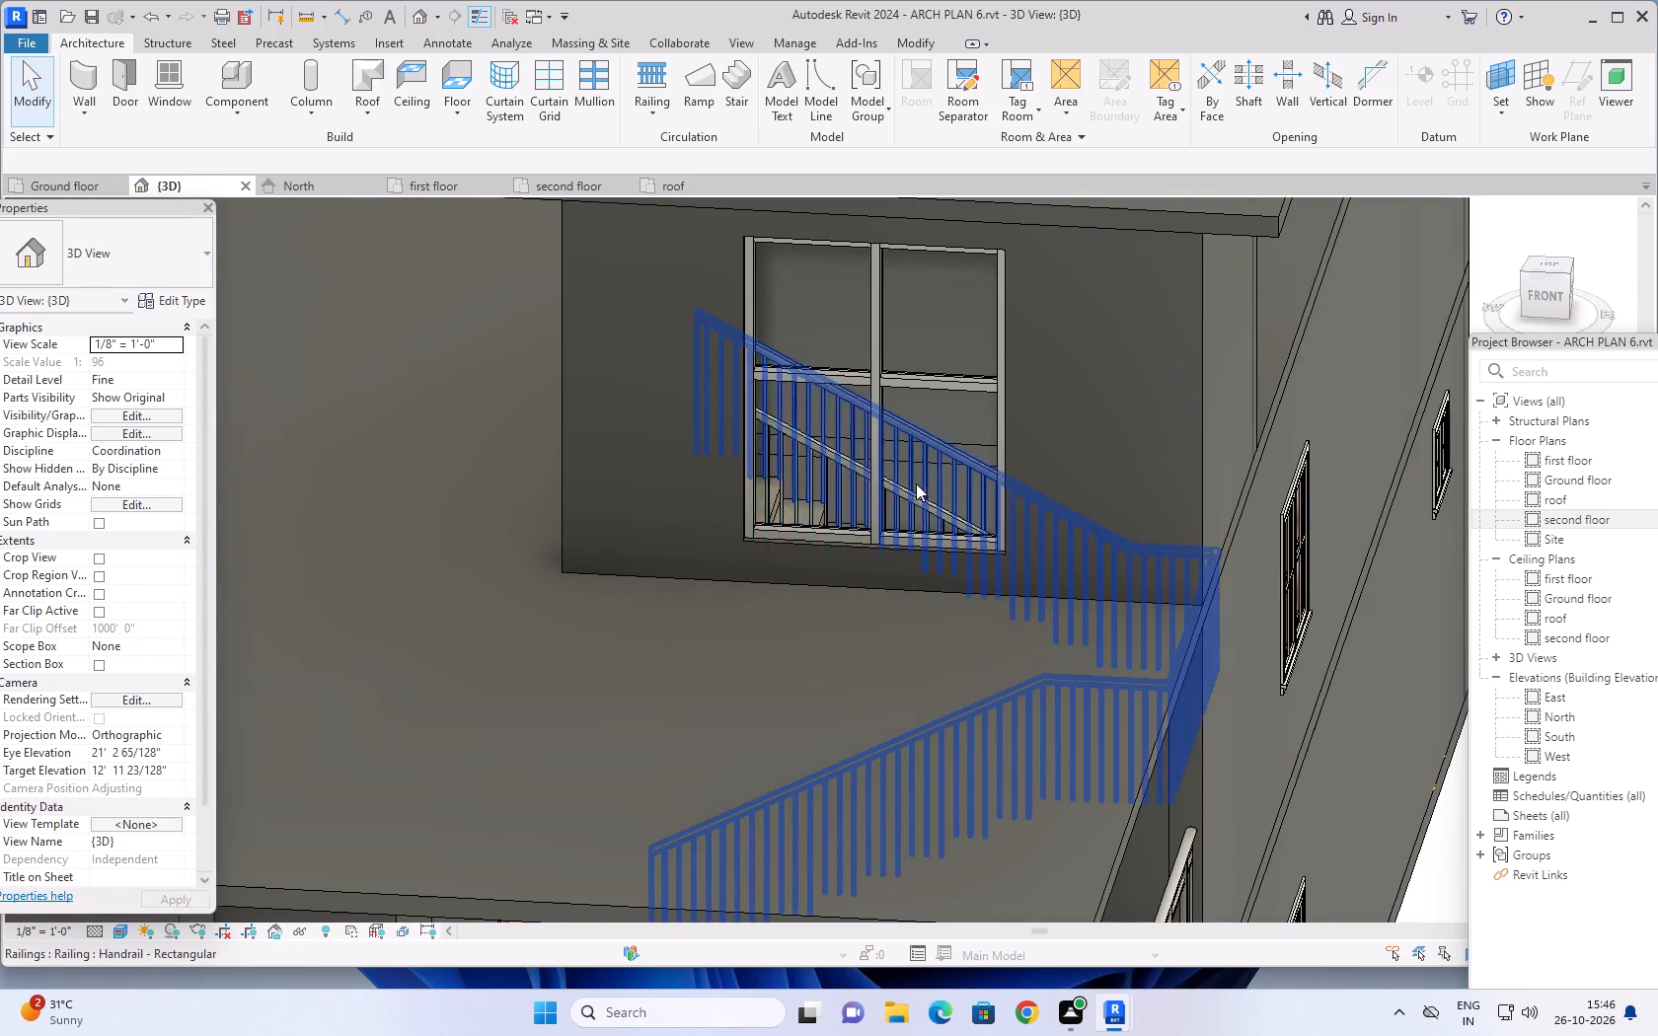
Examine the second-floor stair room's curtain wall and the whole front facade from the front and above in 3D.
middle_click_drag(864, 508, 803, 565, "shift")
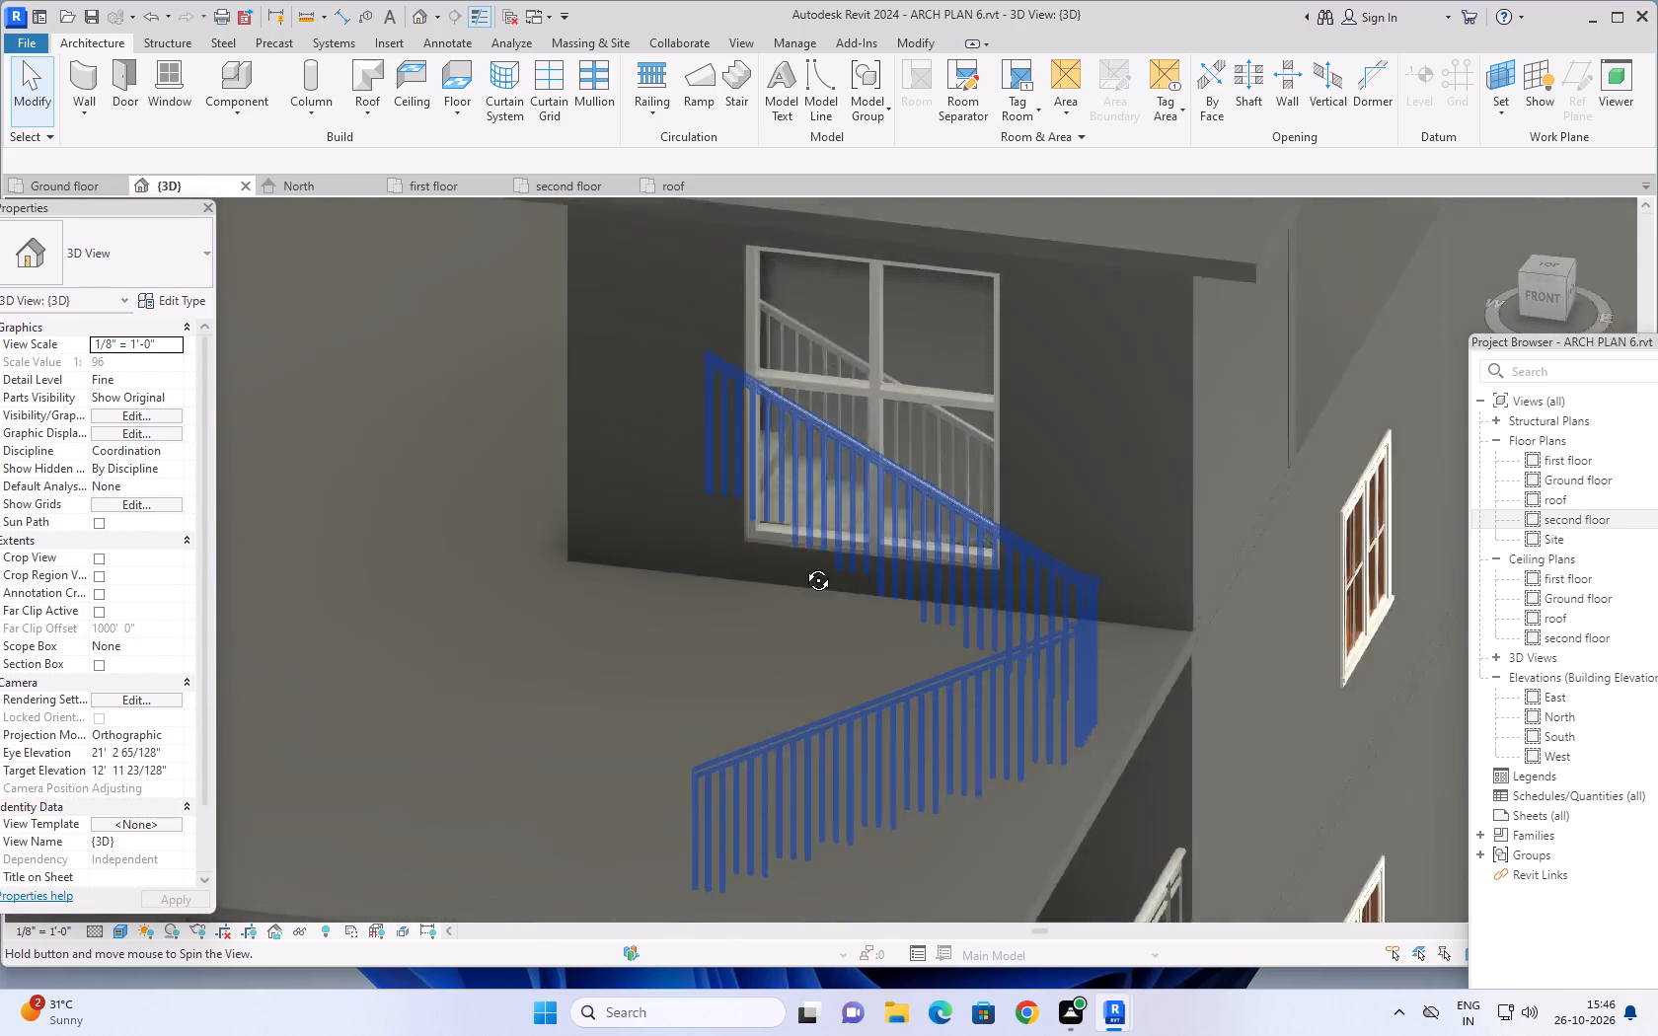
middle_click_drag(803, 565, 893, 427, "shift")
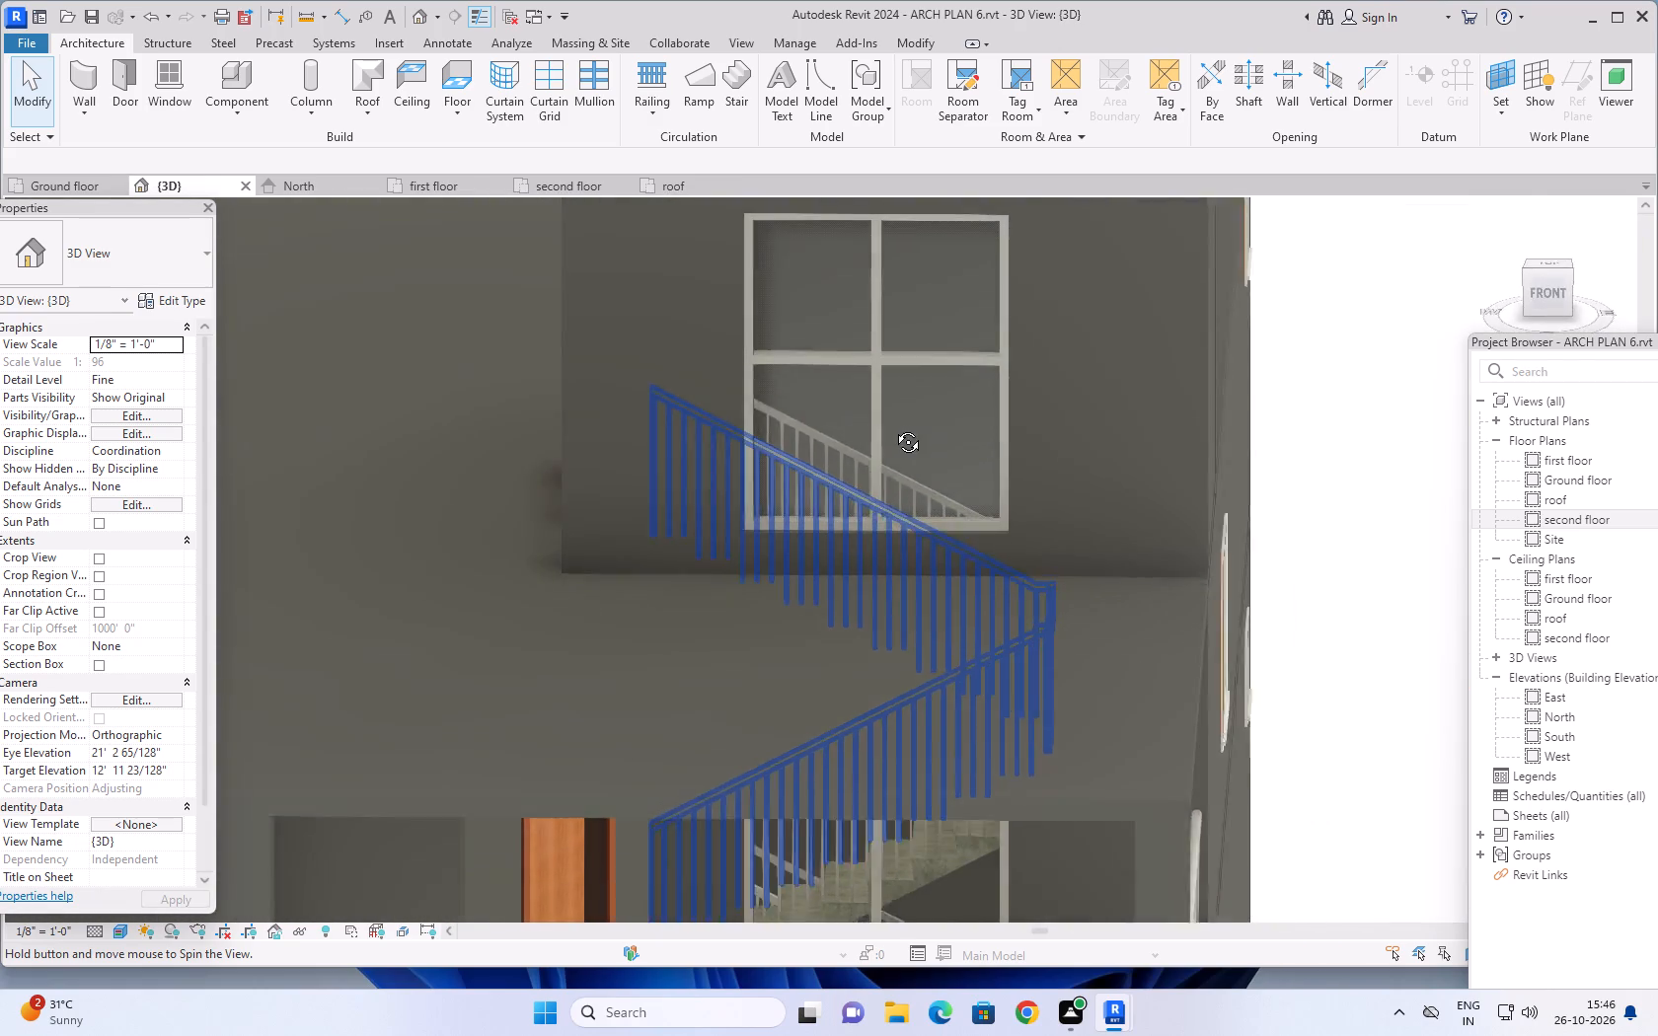
middle_click_drag(893, 427, 908, 377, "shift")
scroll(908, 377, "down", 2)
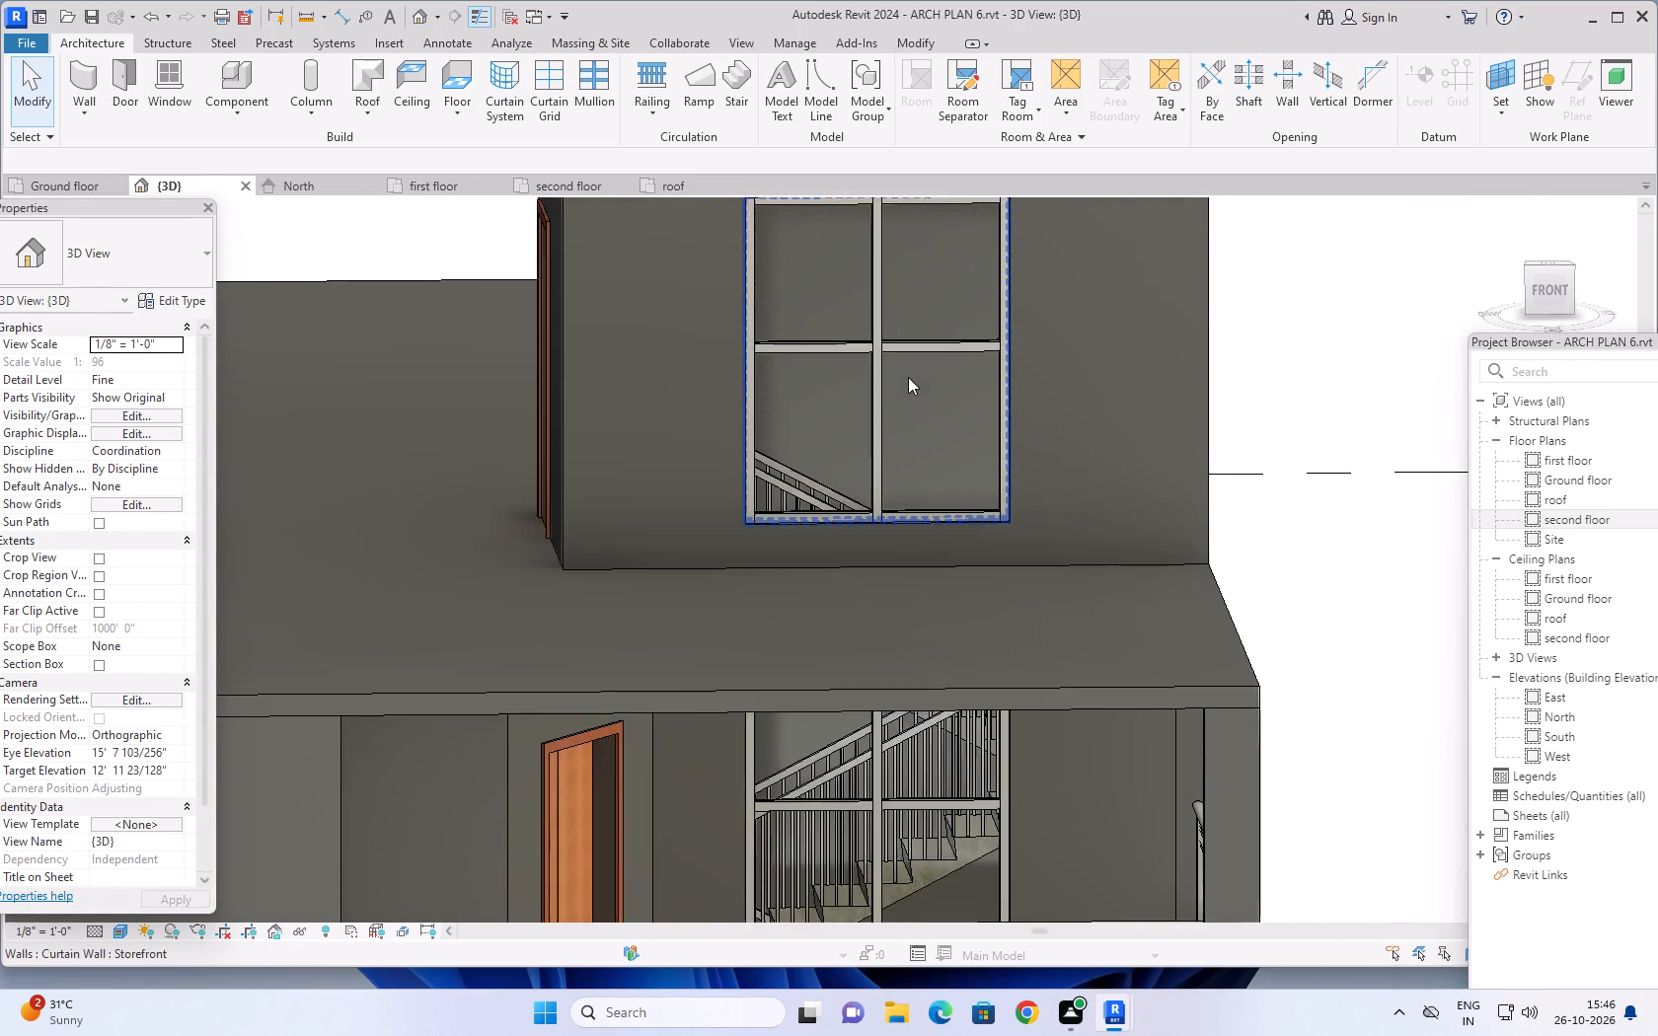
scroll(908, 380, "down", 3)
scroll(1168, 494, "down", 2)
middle_click_drag(1173, 504, 1168, 403, "shift")
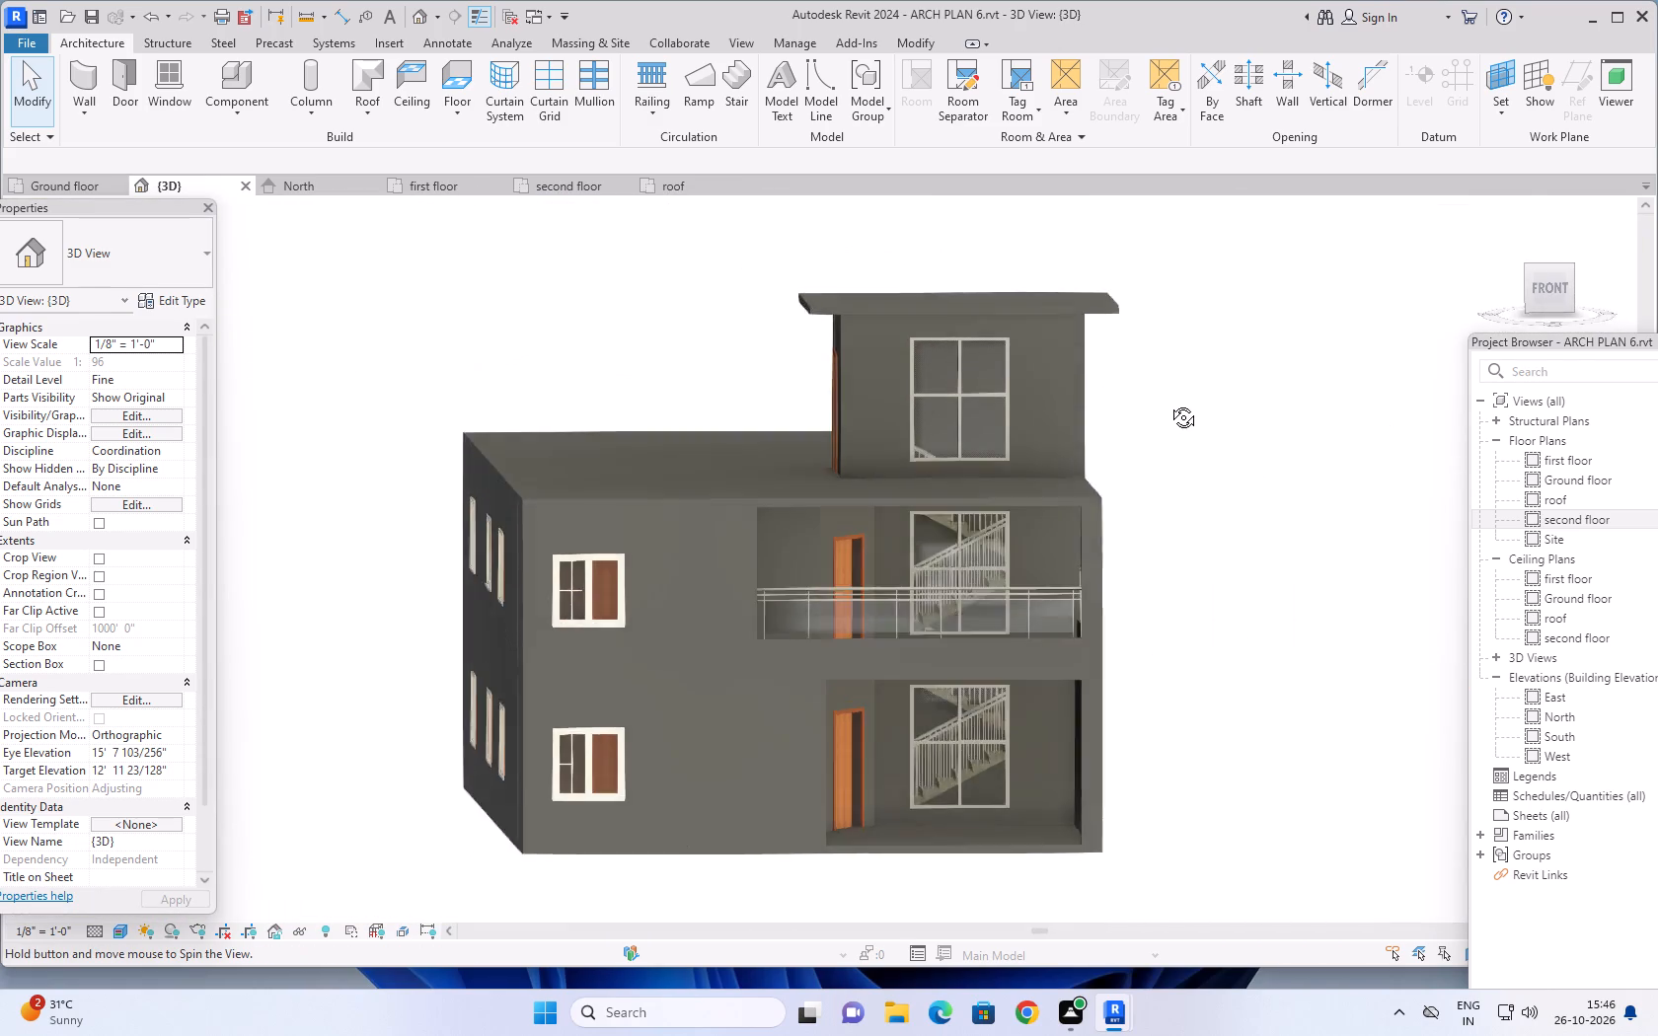
middle_click_drag(1168, 403, 1162, 409, "shift")
scroll(1161, 430, "down", 1)
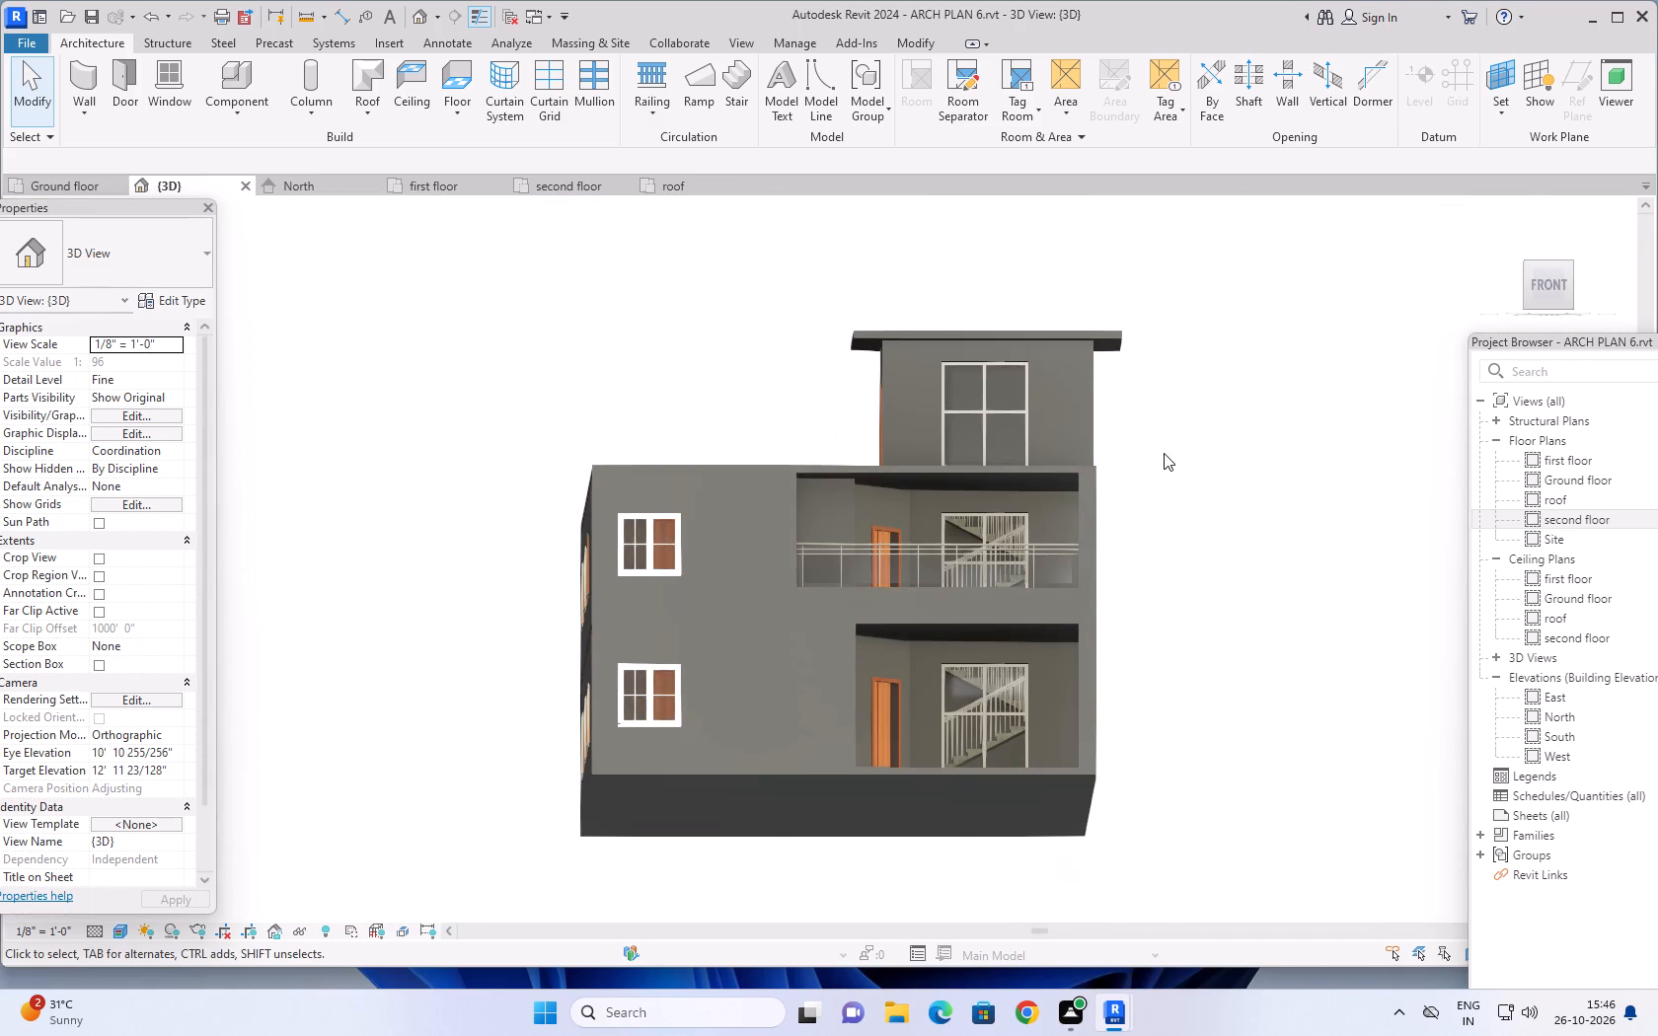
middle_click_drag(1164, 453, 1179, 596)
scroll(1164, 453, "down", 1)
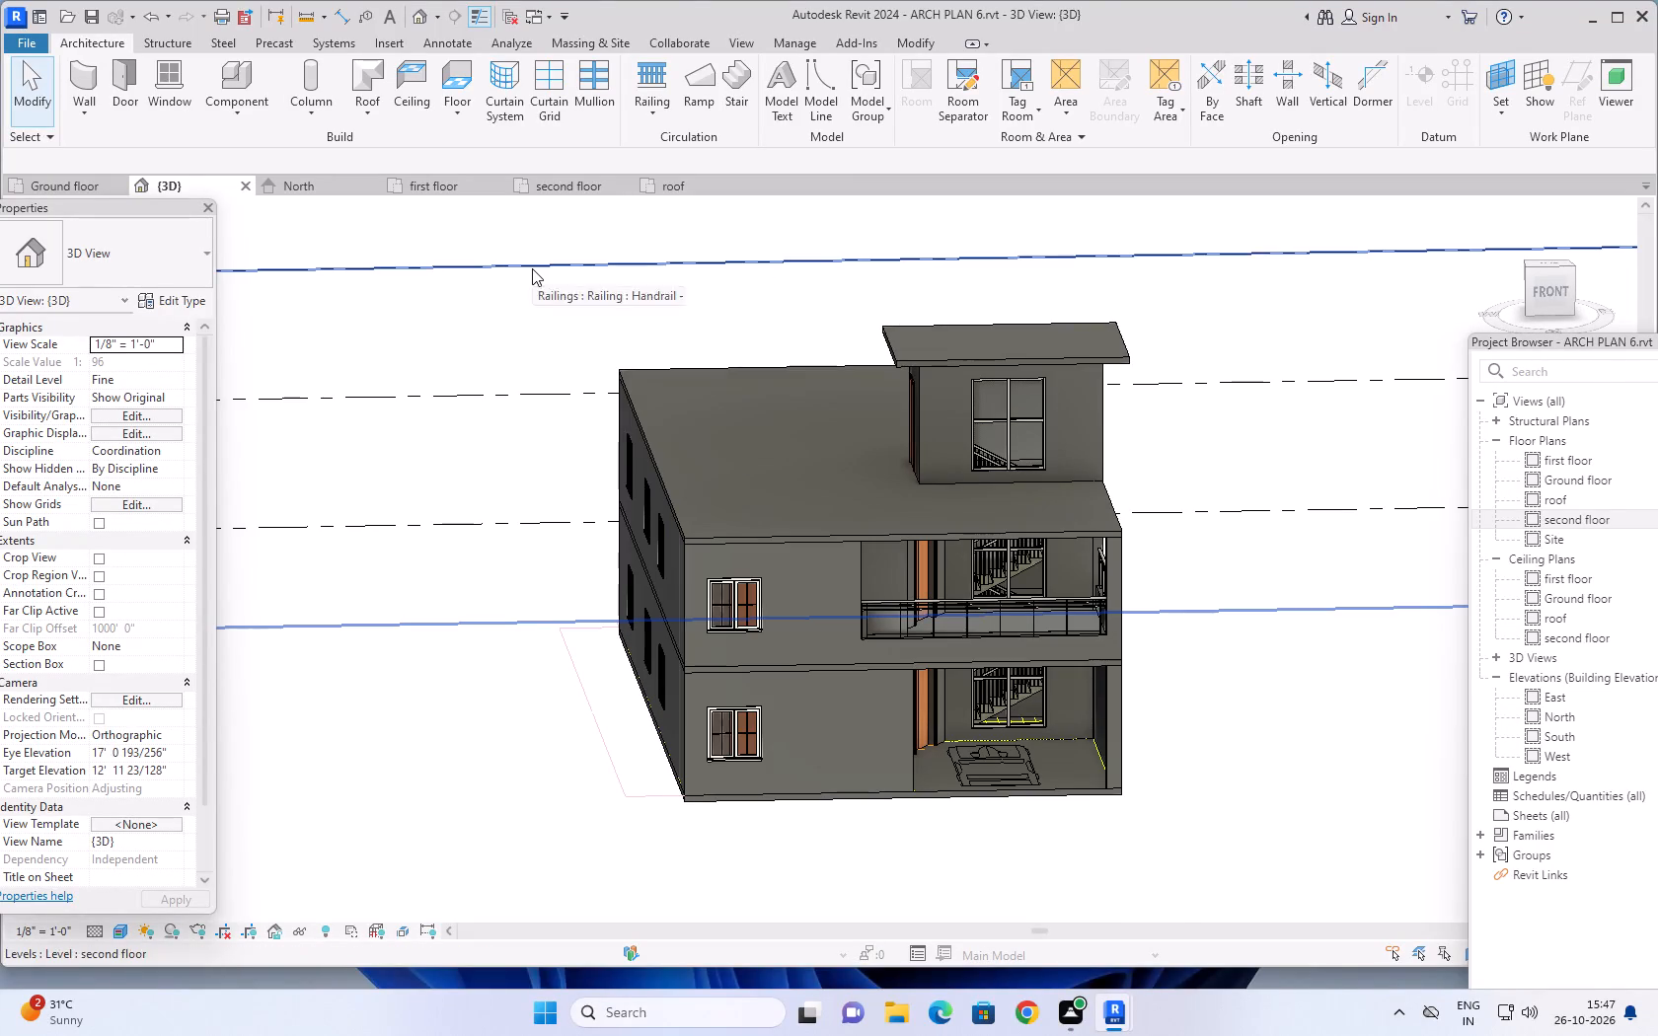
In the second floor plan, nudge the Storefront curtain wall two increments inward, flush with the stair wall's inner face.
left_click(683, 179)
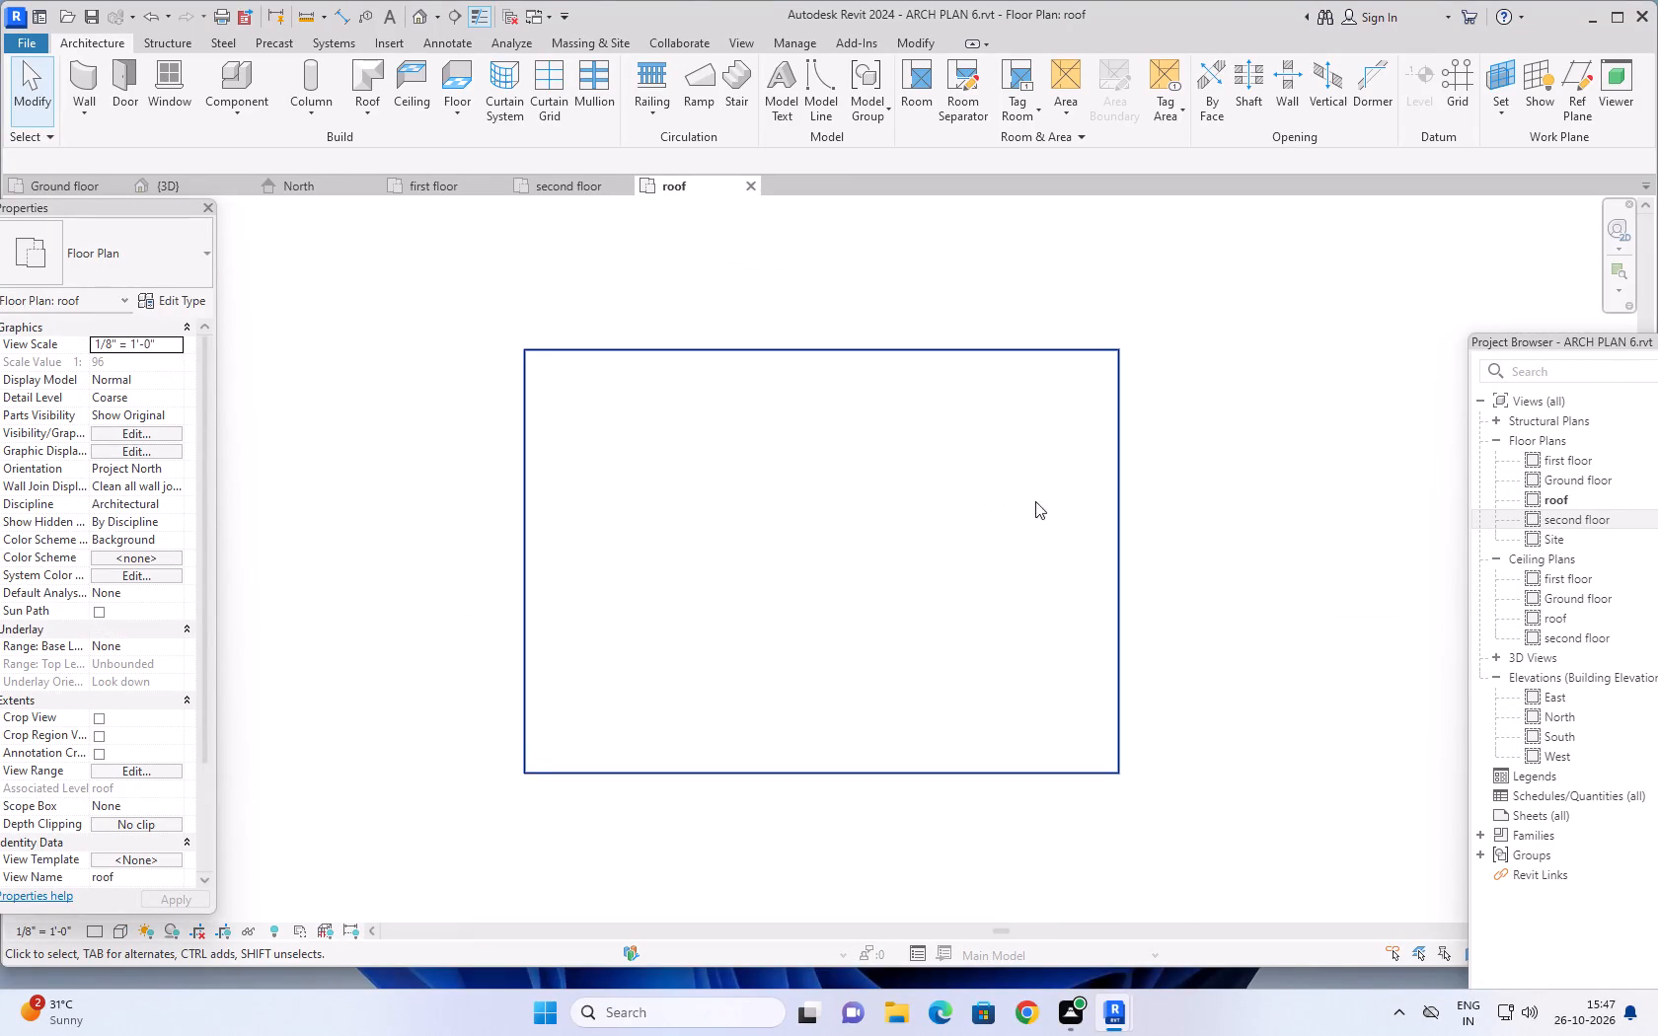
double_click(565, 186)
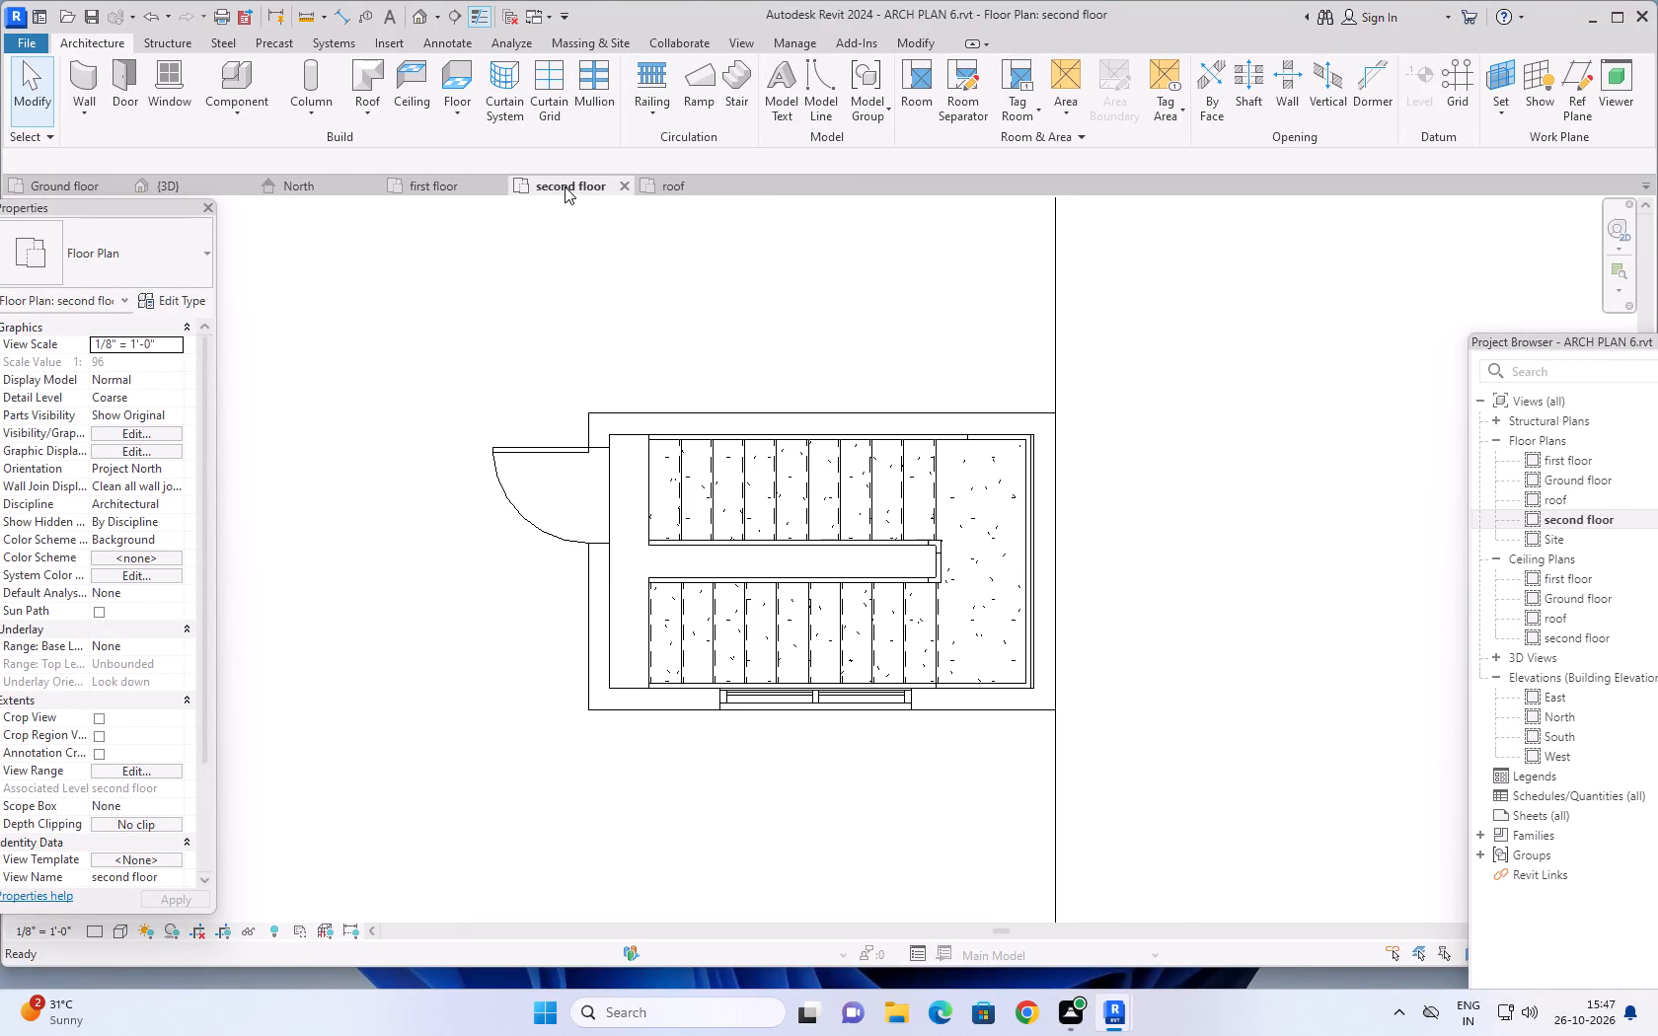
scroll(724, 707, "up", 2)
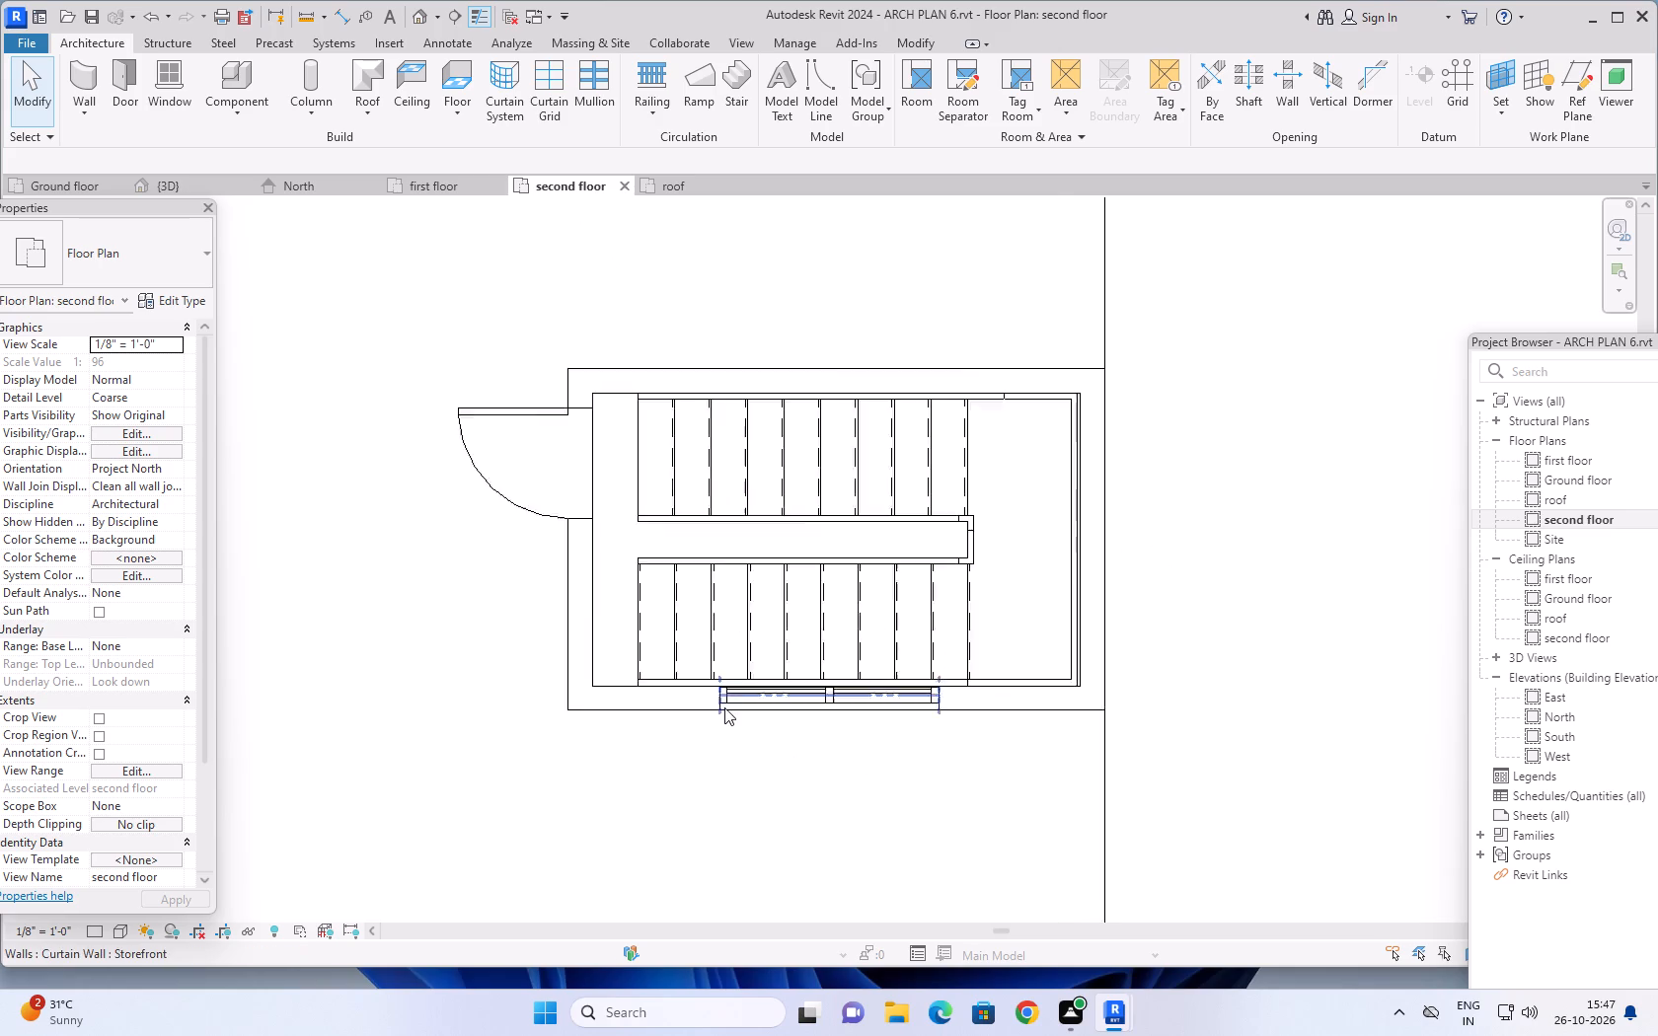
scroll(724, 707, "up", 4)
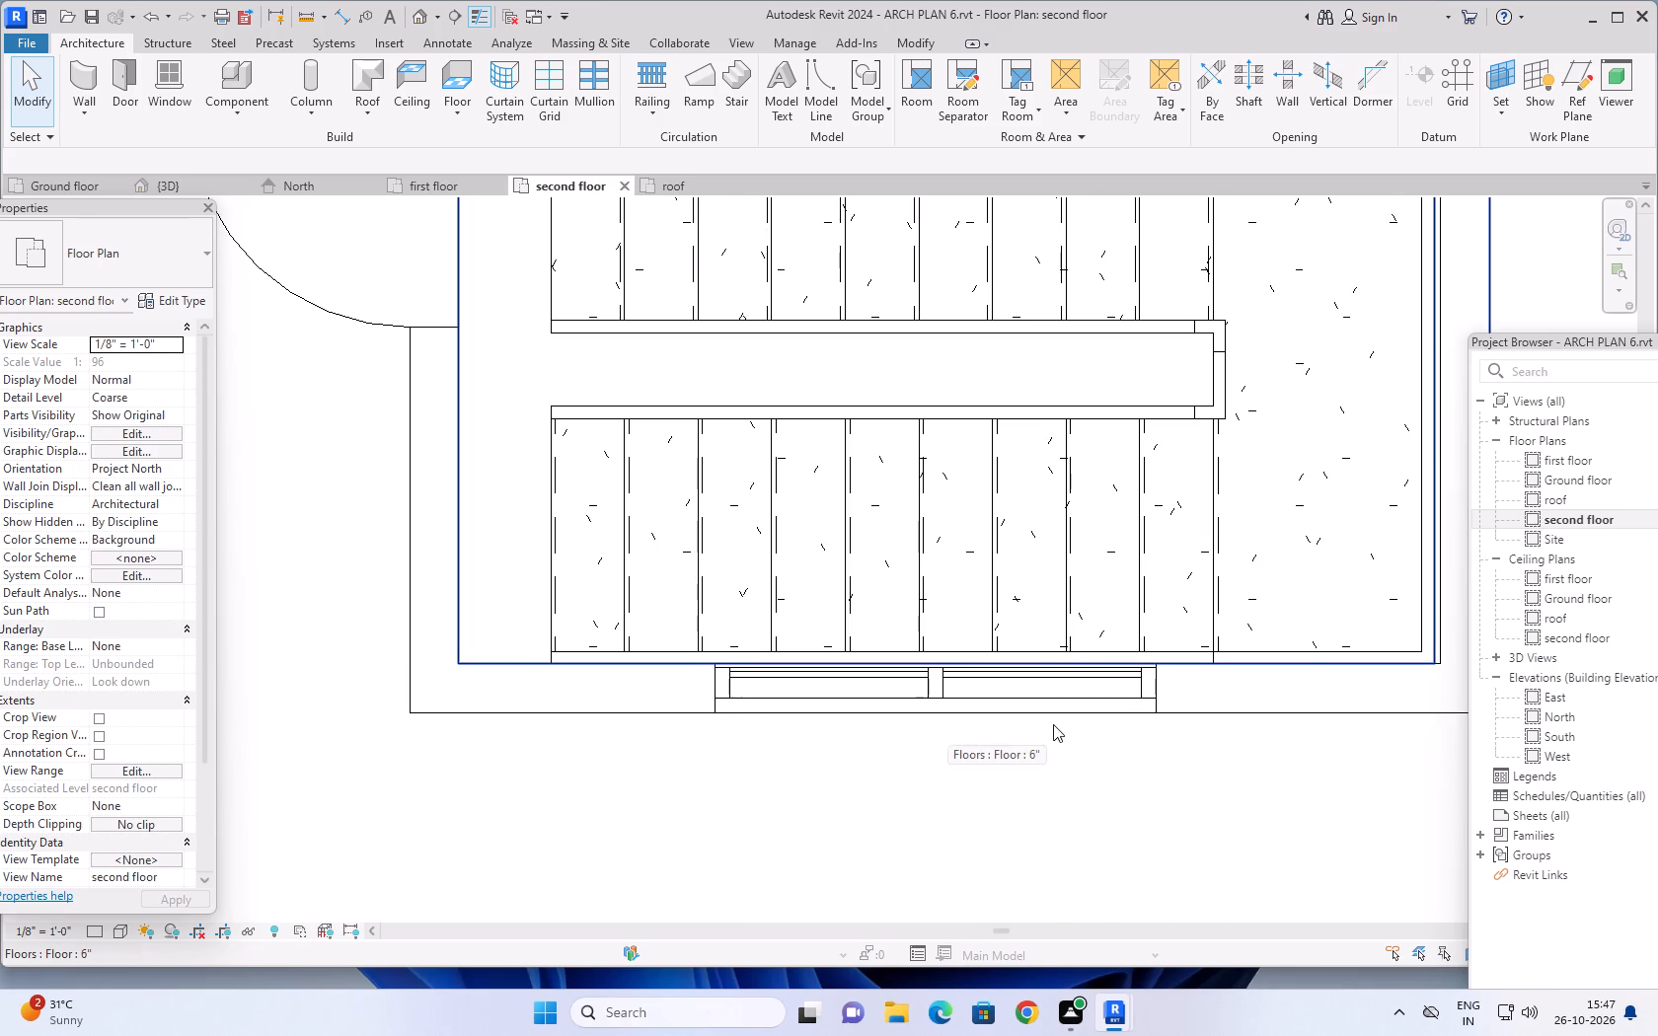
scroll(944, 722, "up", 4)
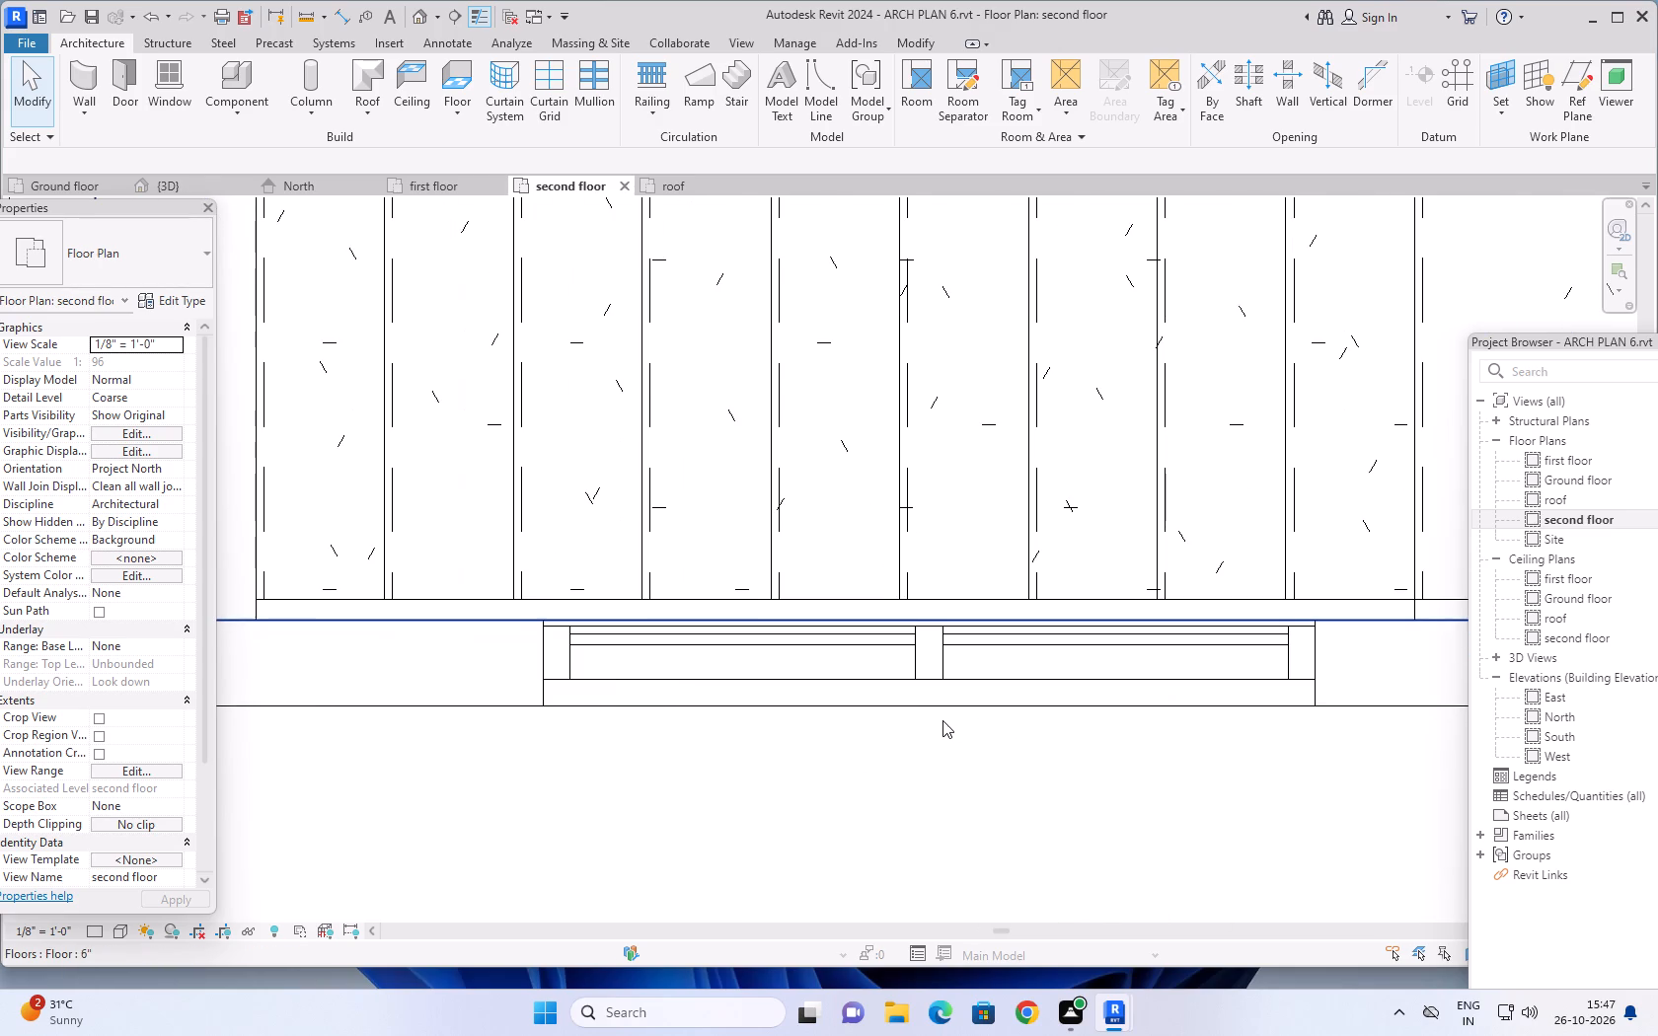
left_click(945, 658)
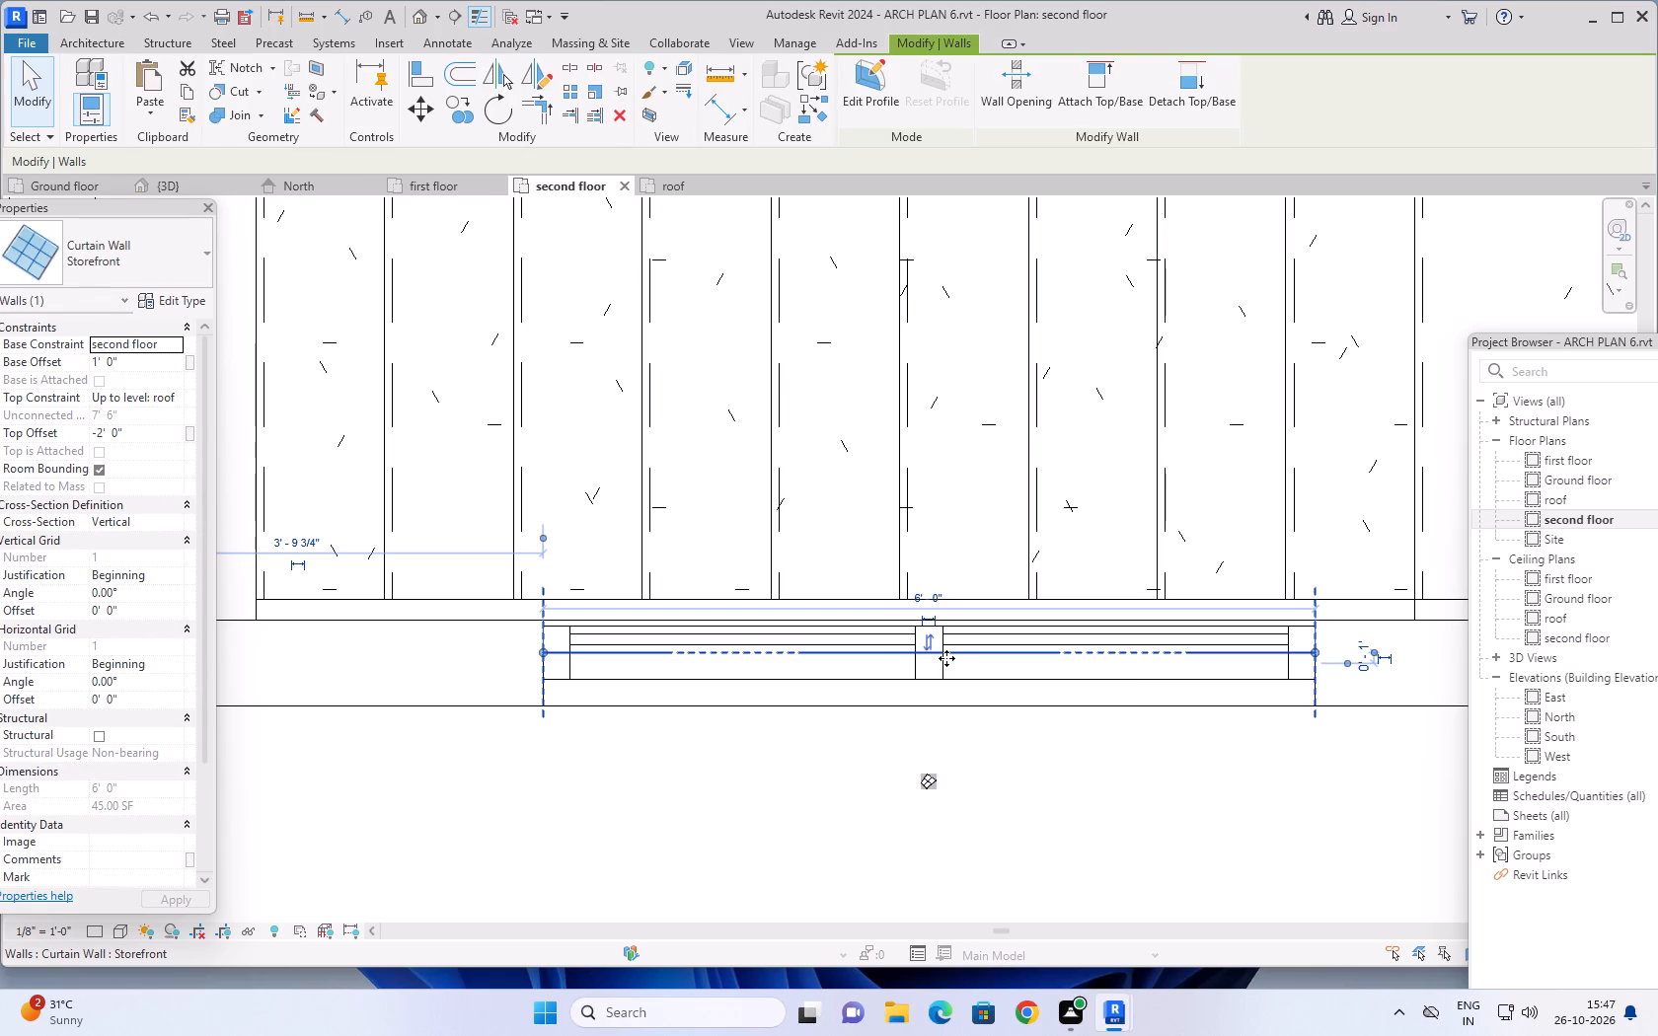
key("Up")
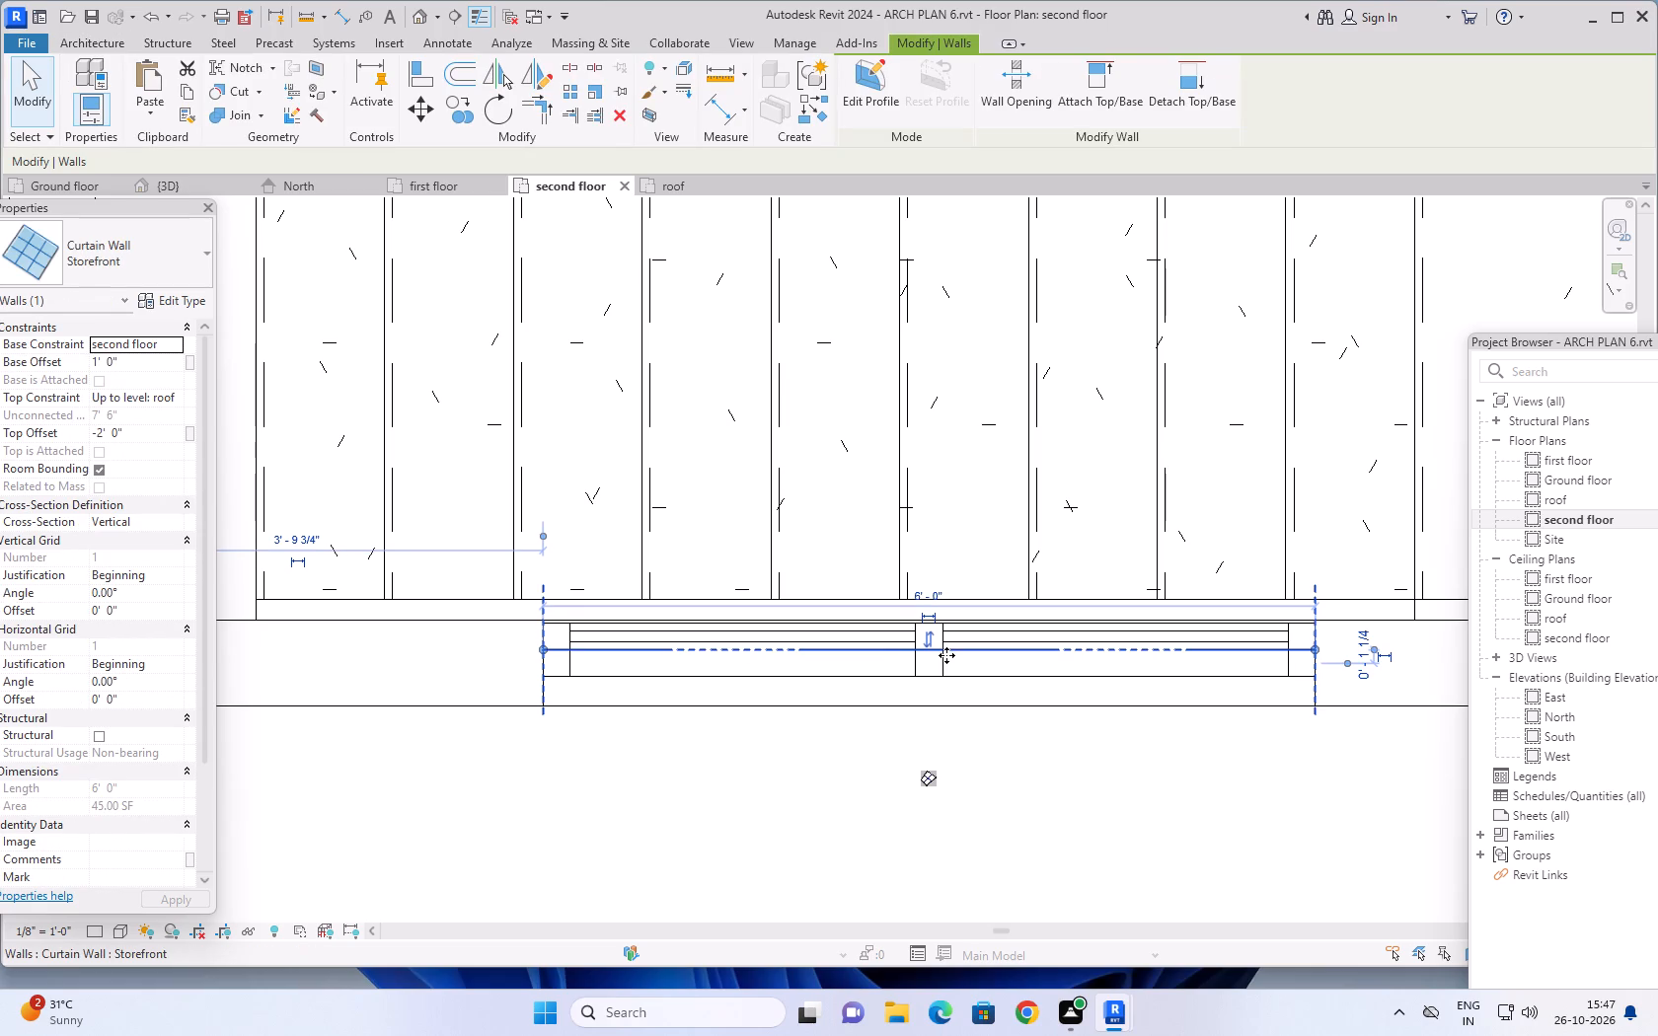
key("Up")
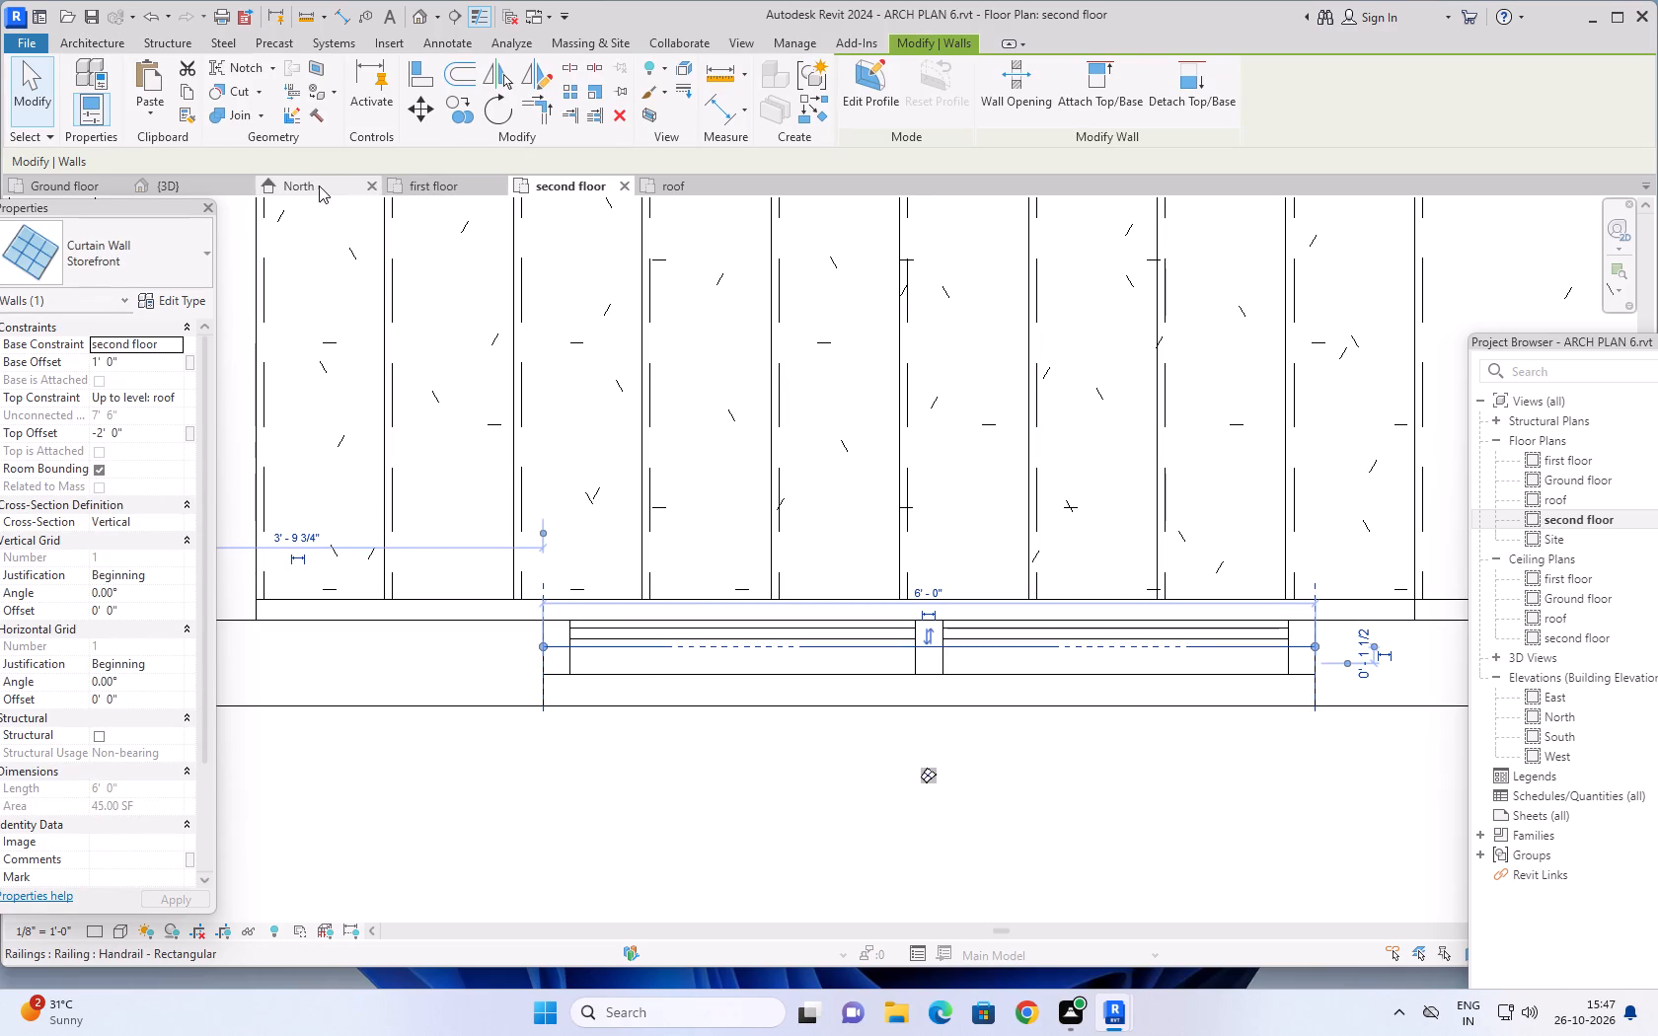
Examine the nudged second-floor curtain wall against the lower ones from the front of the house in 3D.
left_click(195, 181)
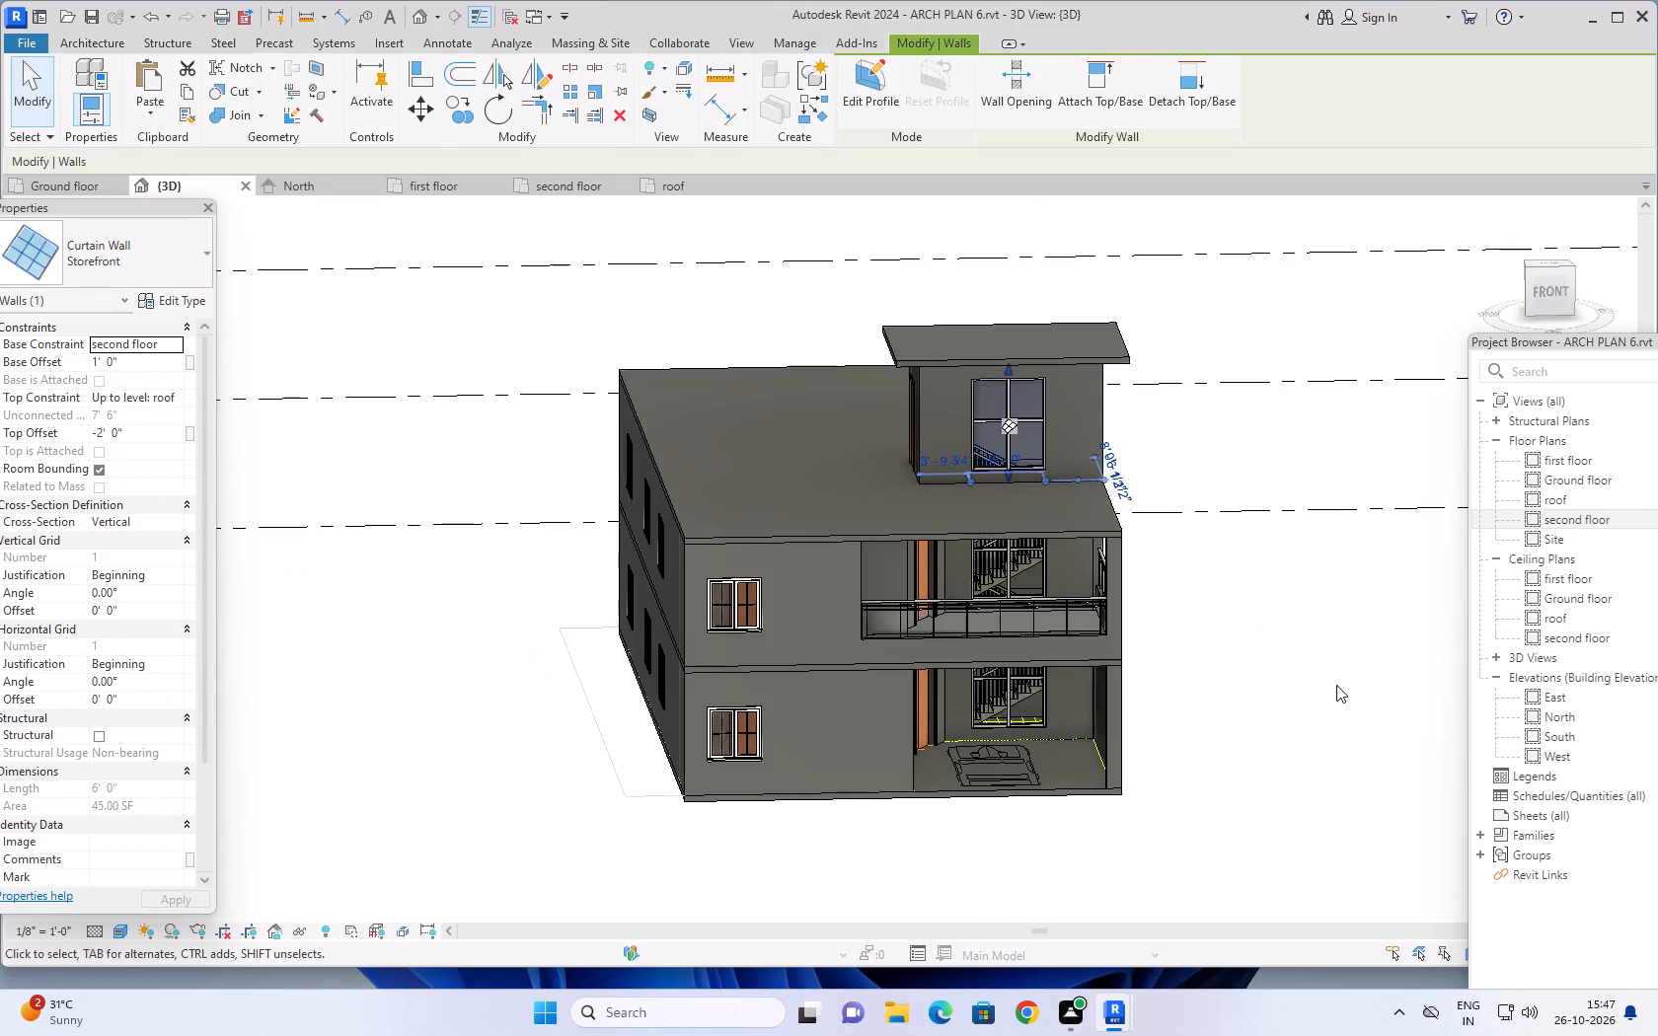
middle_click_drag(1263, 665, 1242, 604, "shift")
left_click(1262, 616)
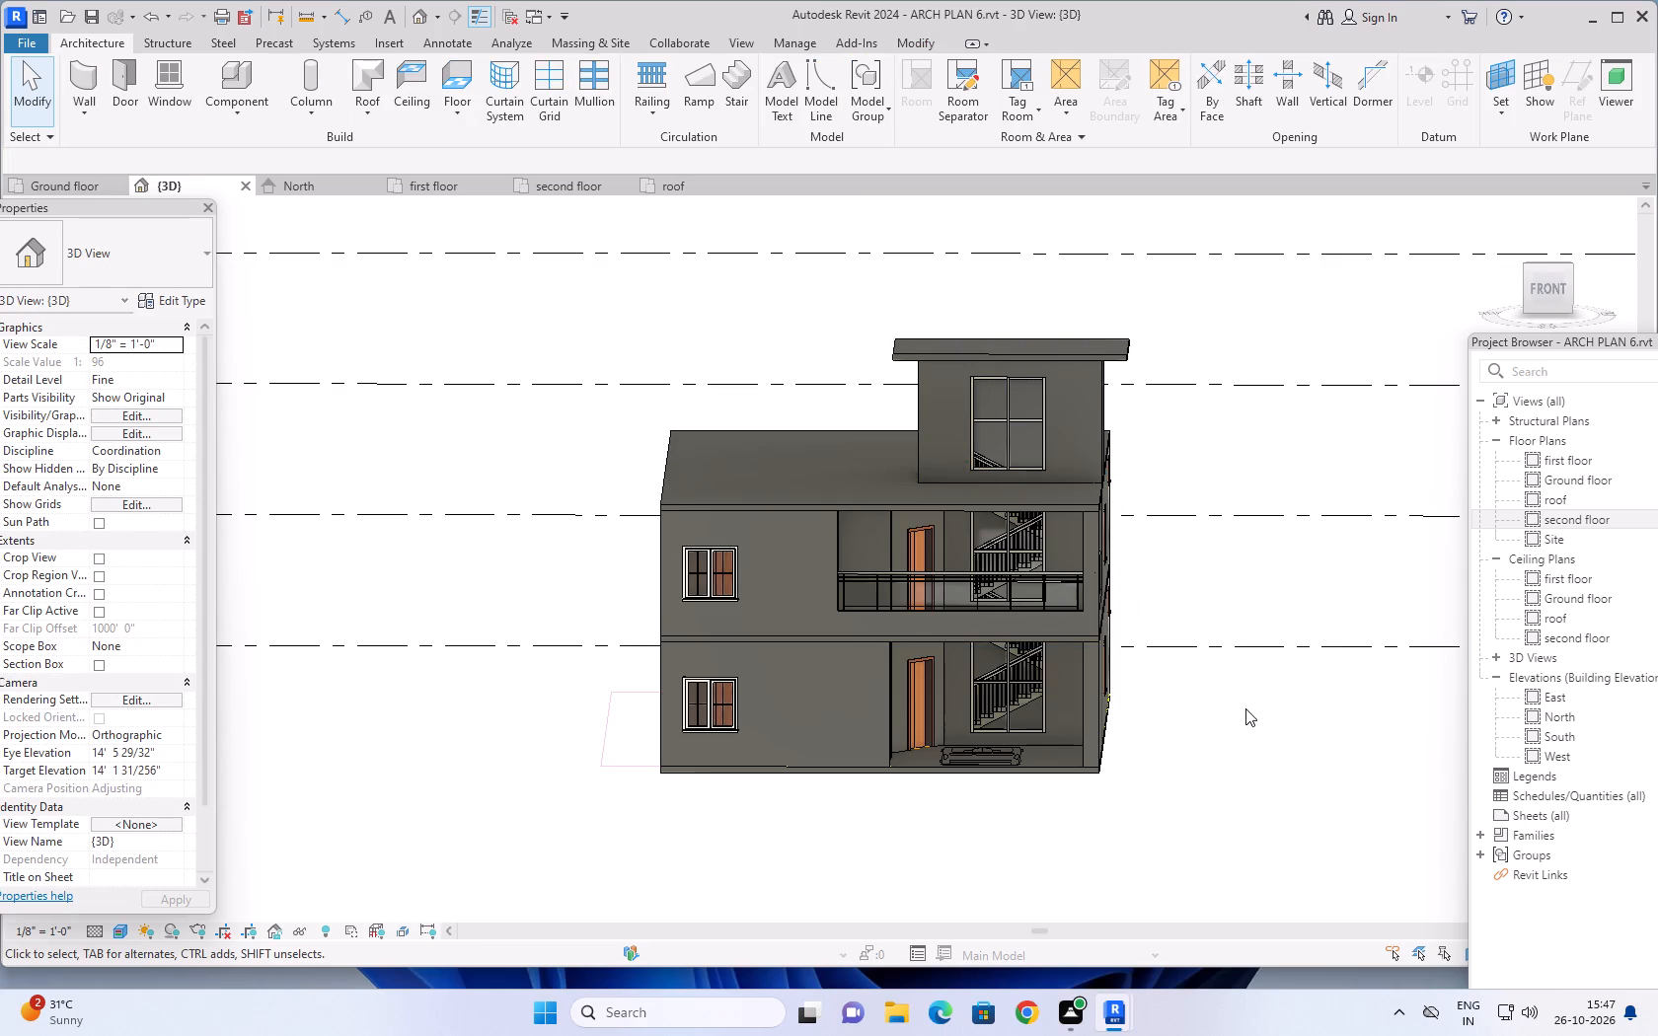
middle_click_drag(1242, 711, 1251, 669, "shift")
middle_click(1248, 620, "shift")
middle_click(1248, 620)
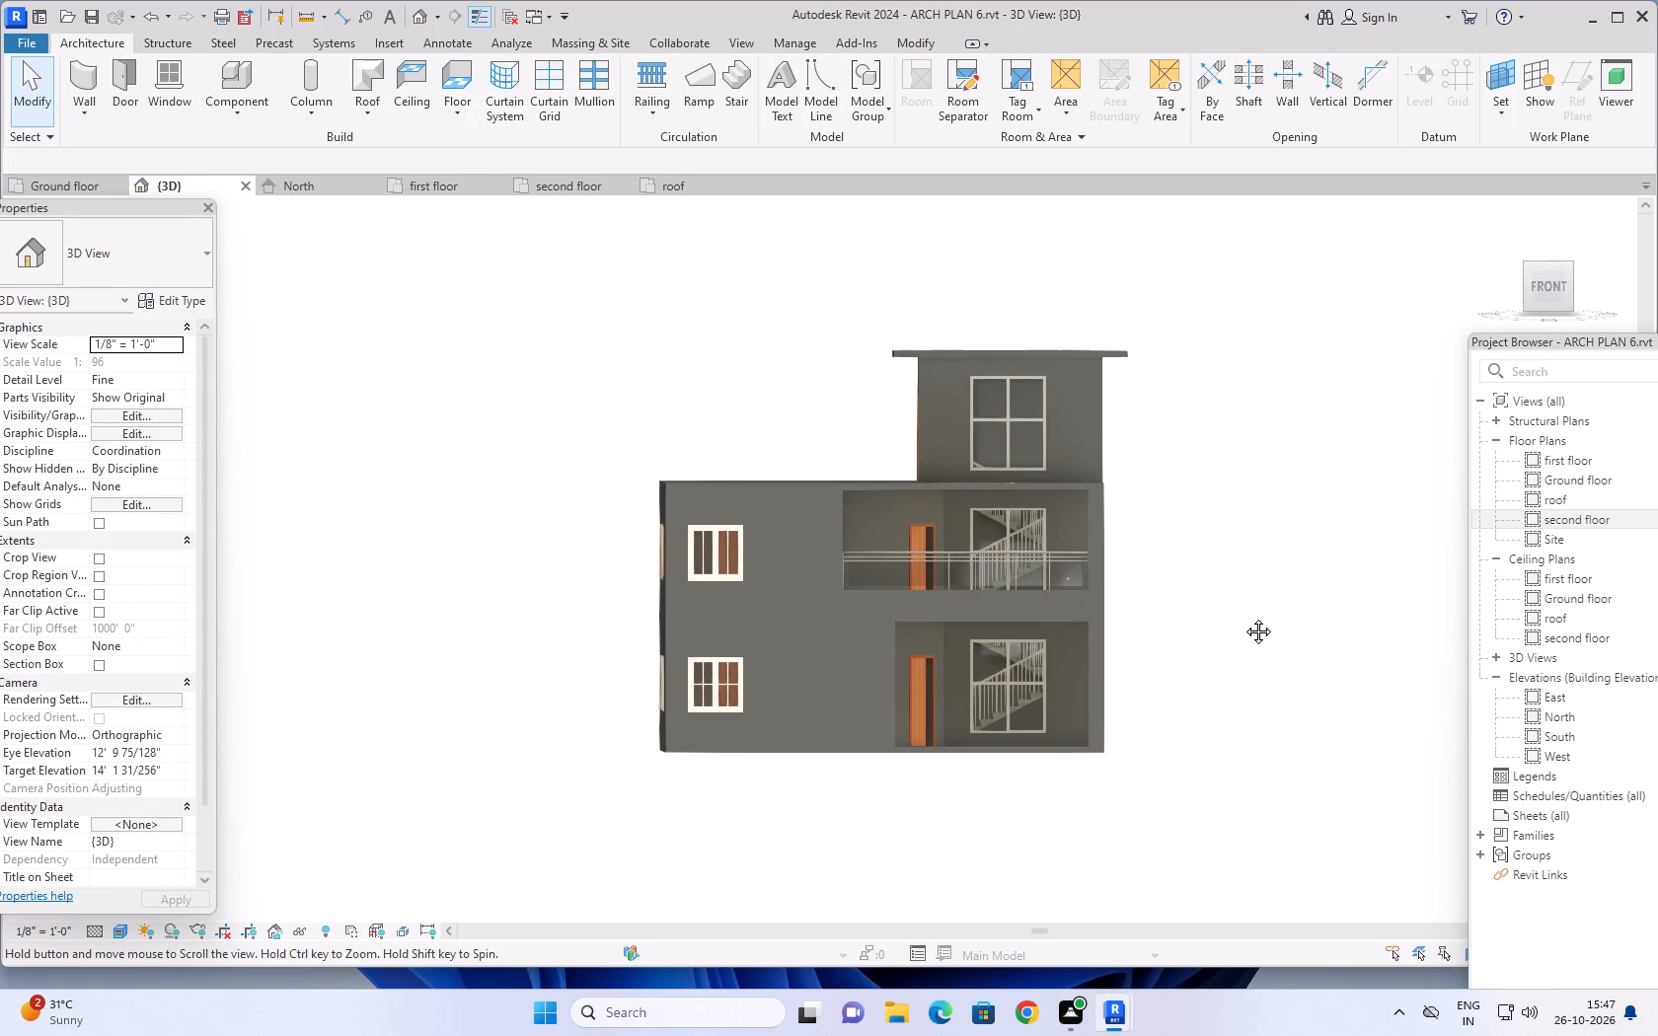
scroll(1245, 619, "down", 2)
middle_click_drag(1251, 610, 1134, 647)
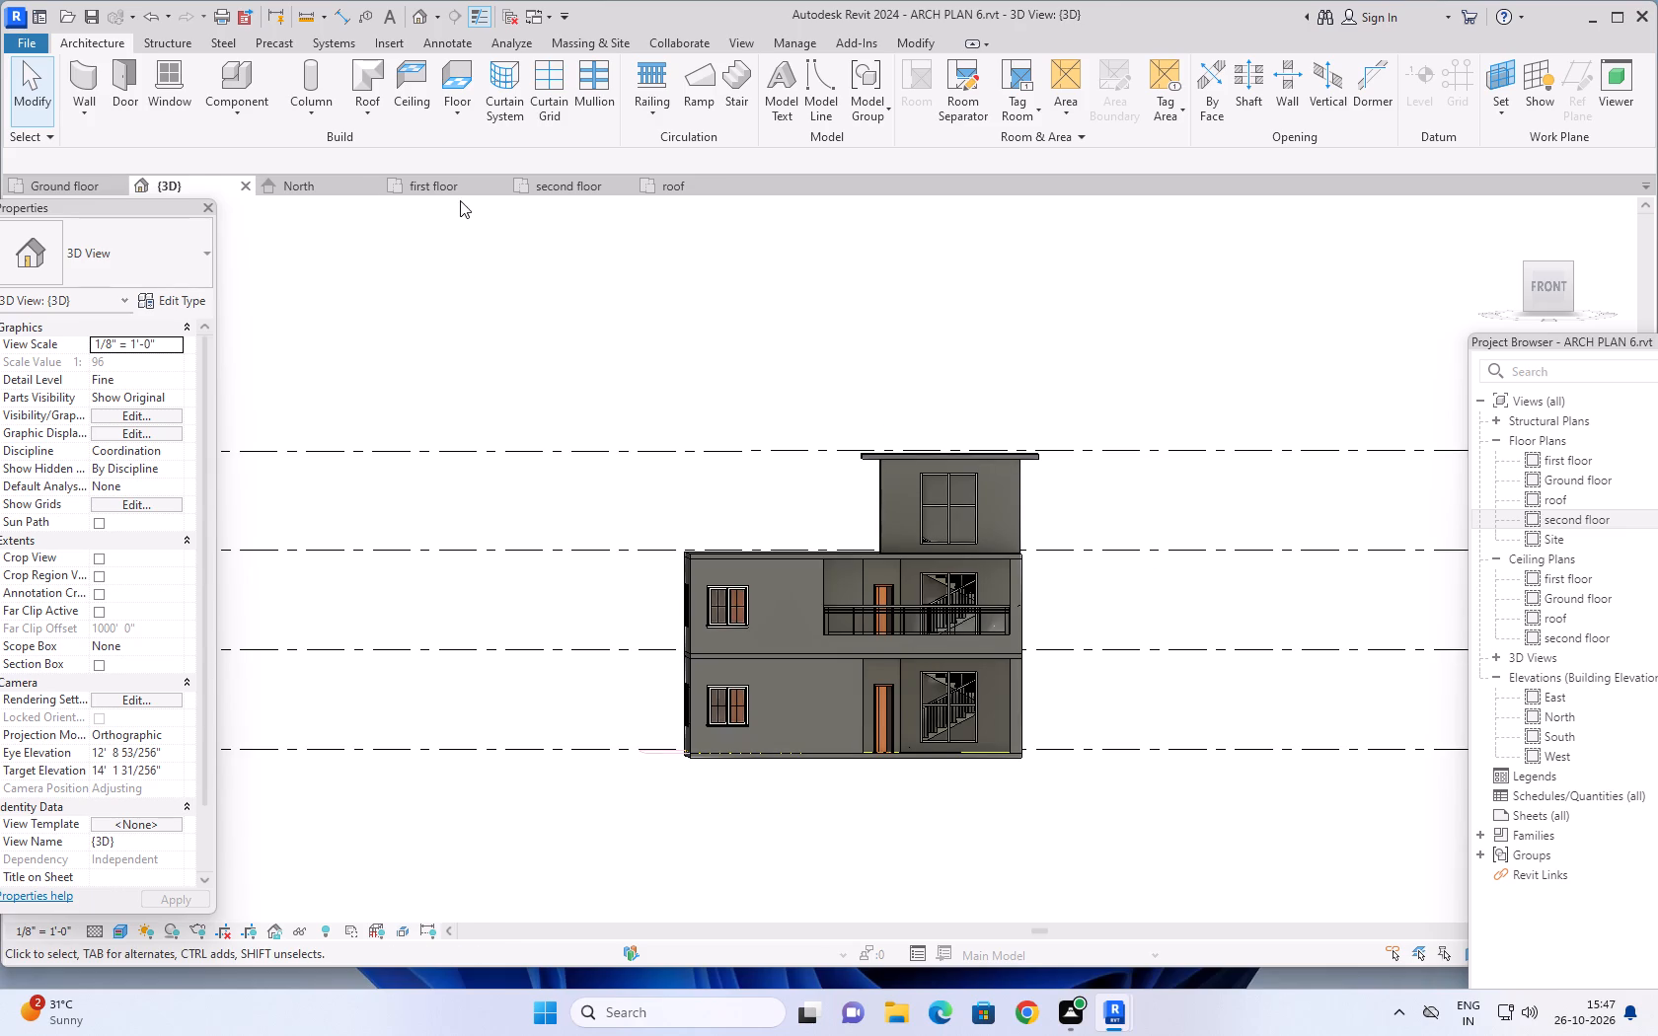
In the second floor plan, nudge the Storefront curtain wall outward until it is flush with the stair wall's outer face.
left_click(566, 181)
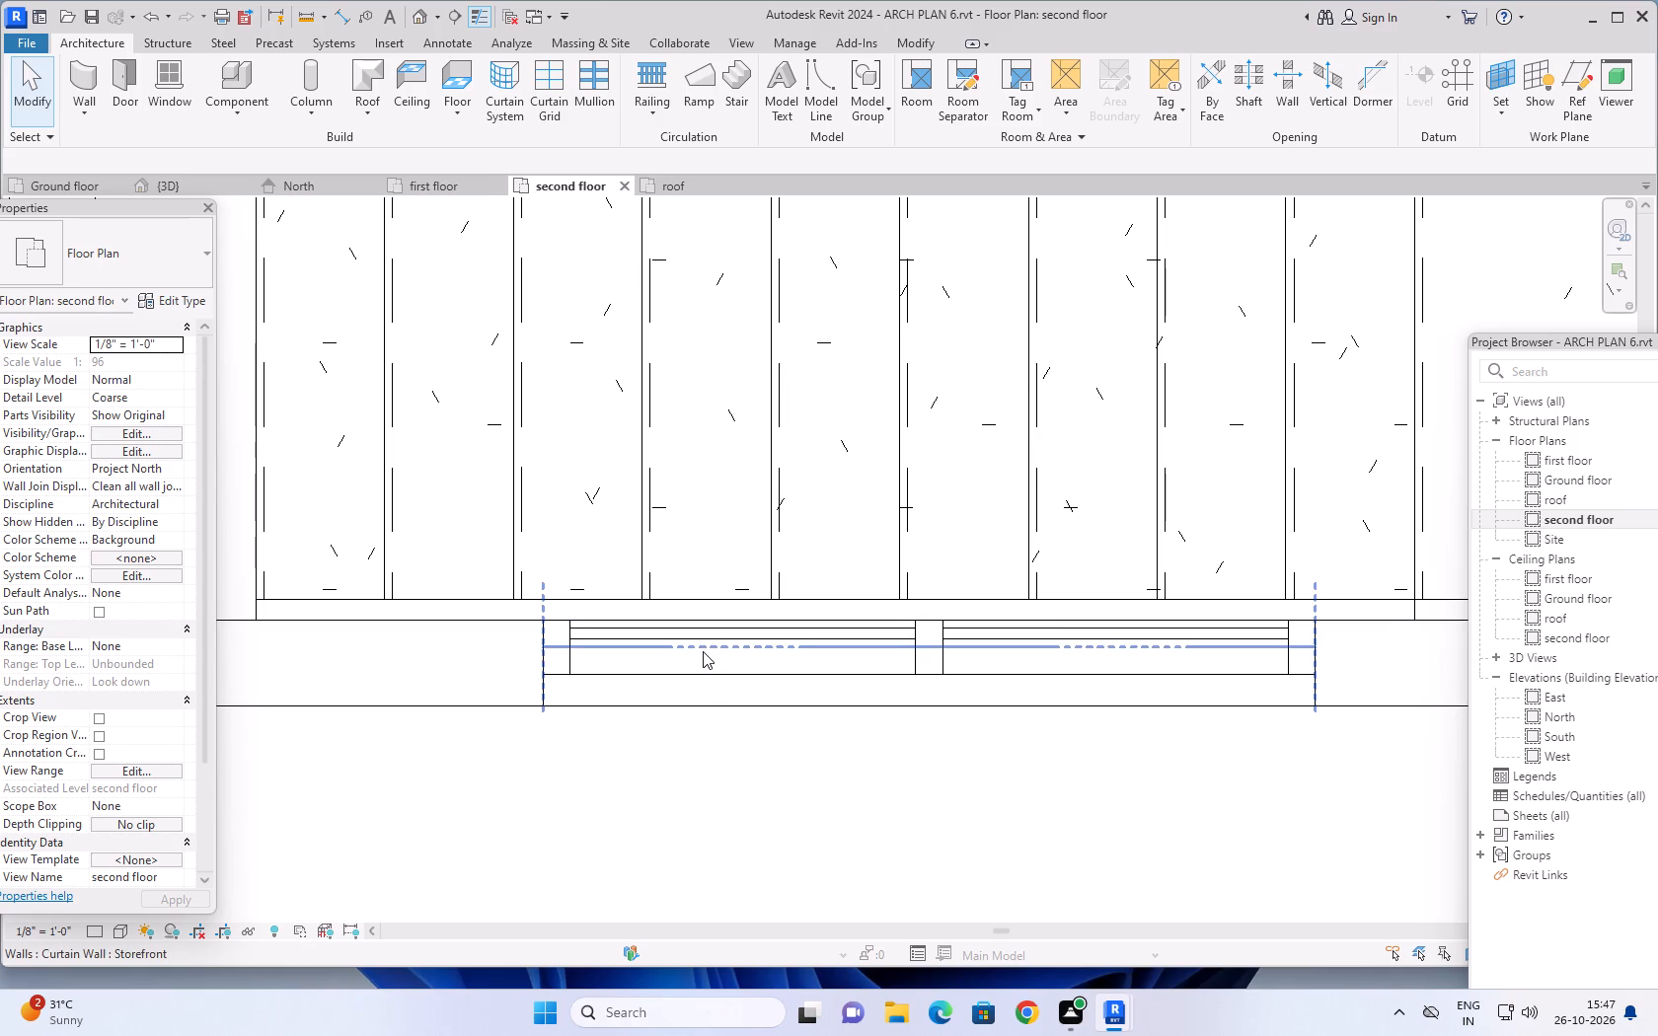
left_click(703, 651)
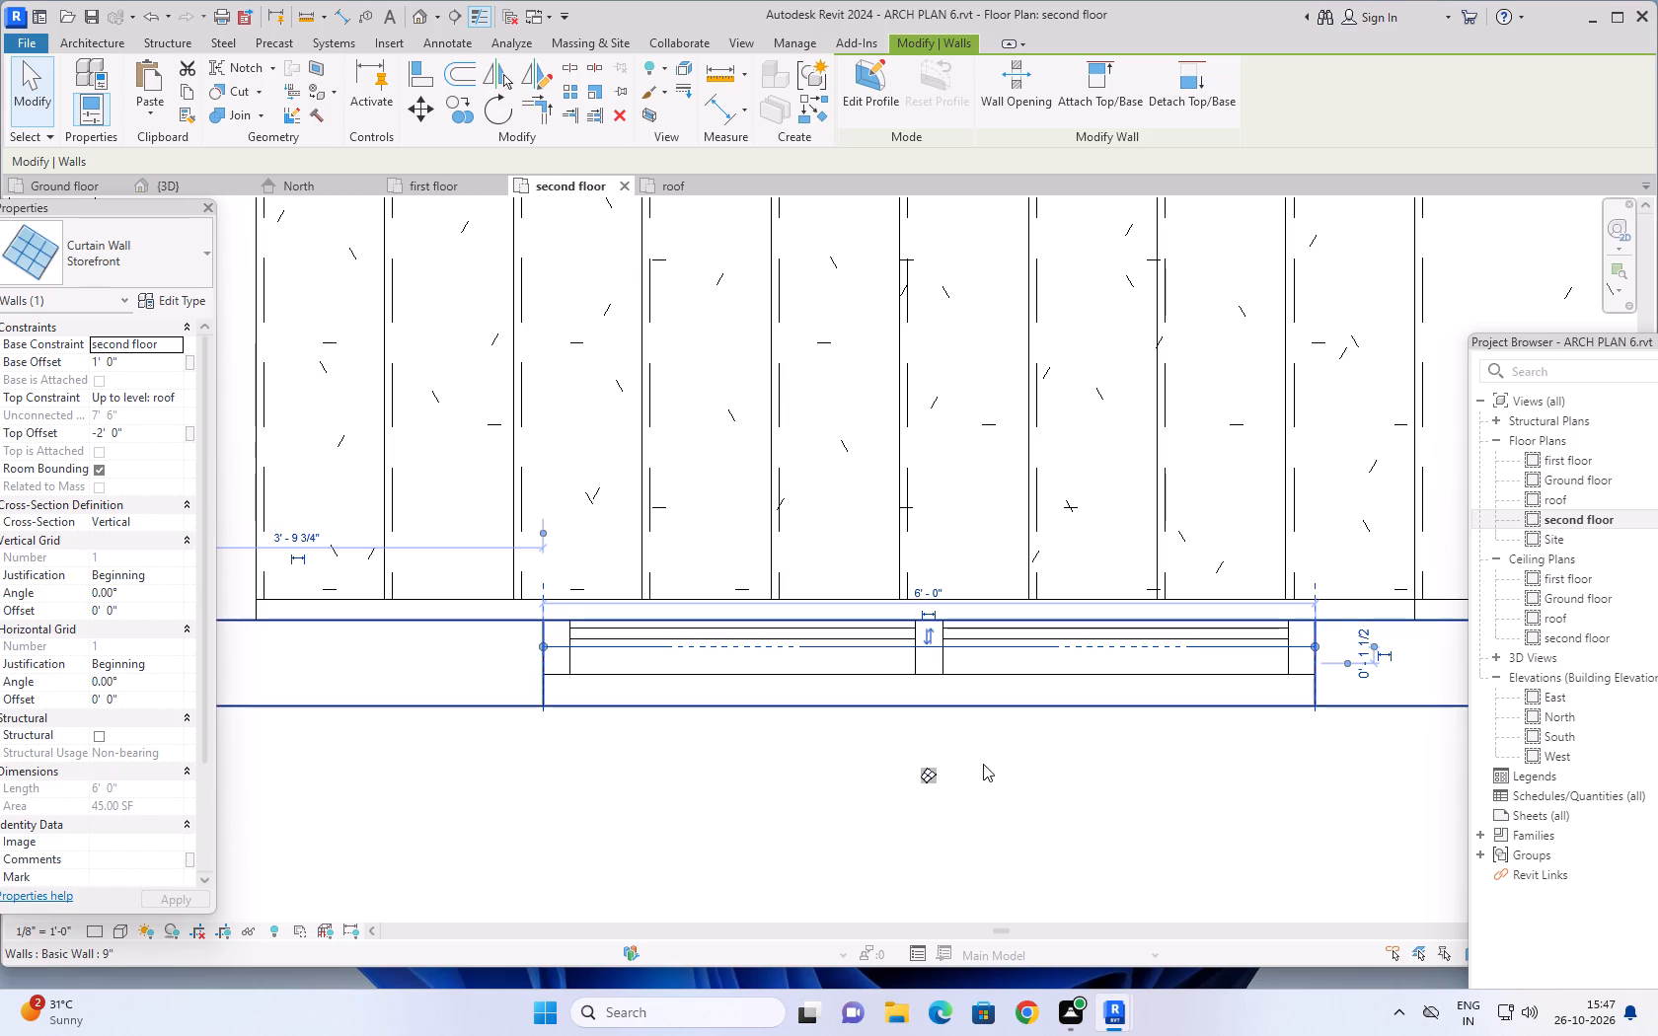
key("Down")
key("Down")
key("Down")
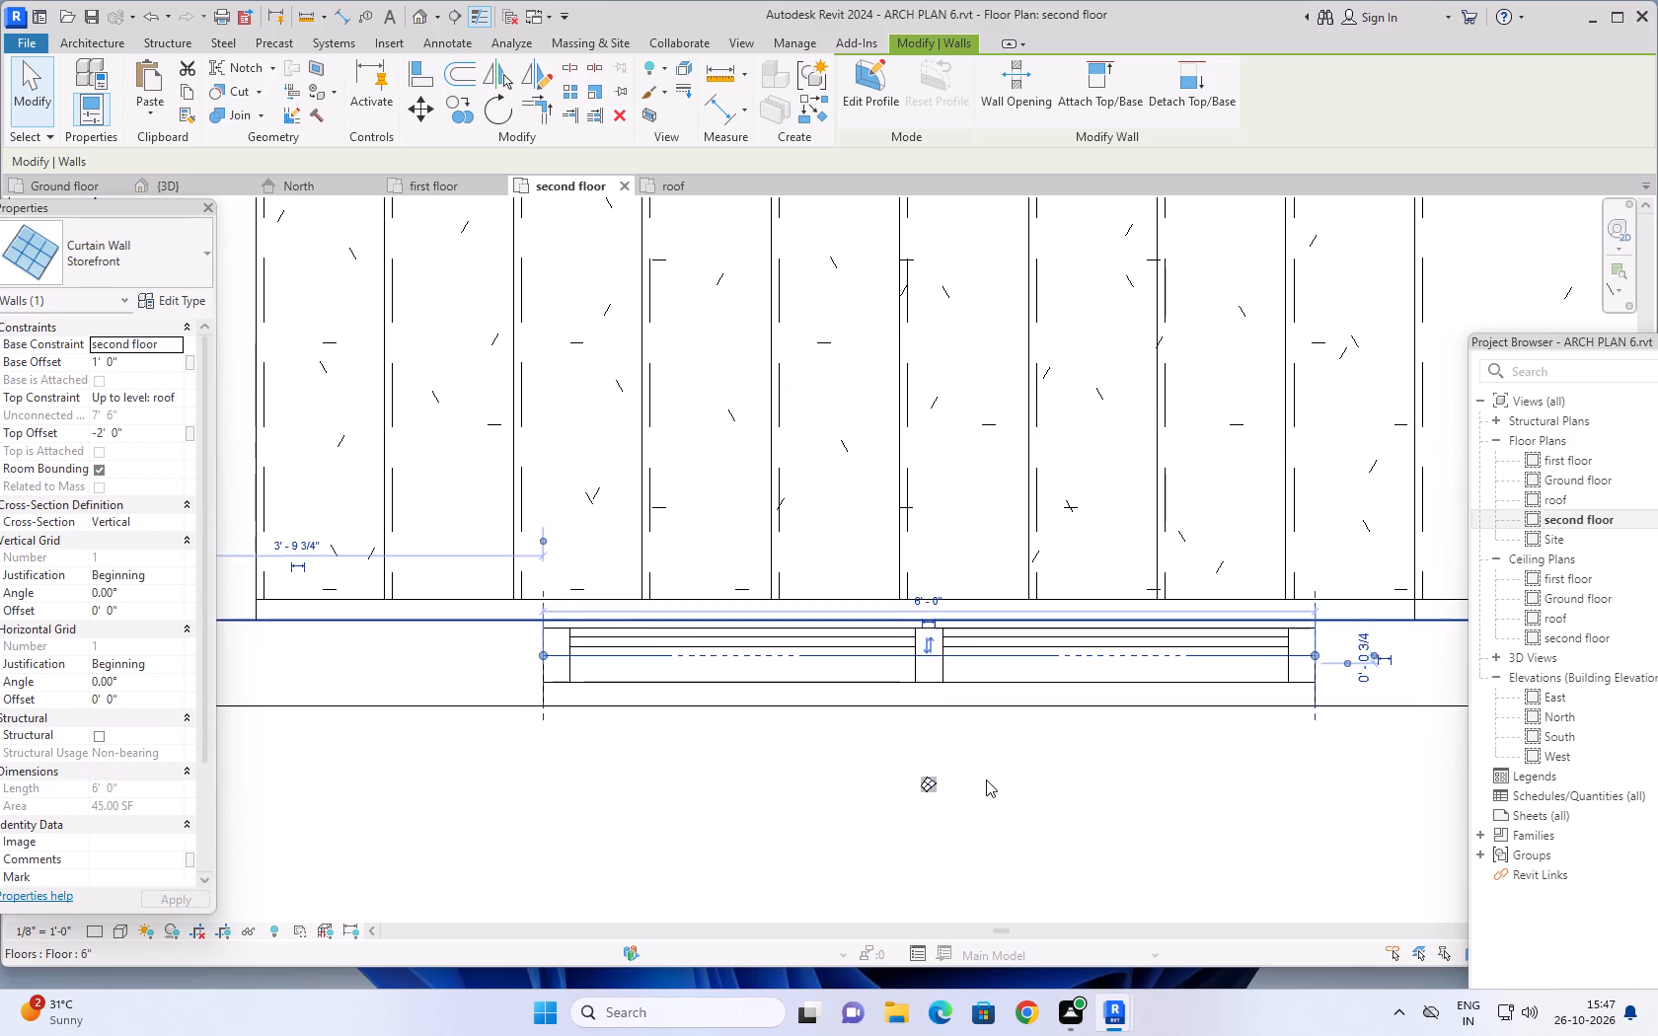
key("Down")
key("Down")
key("Down")
key("Down")
key("Down")
key("Down")
key("Down")
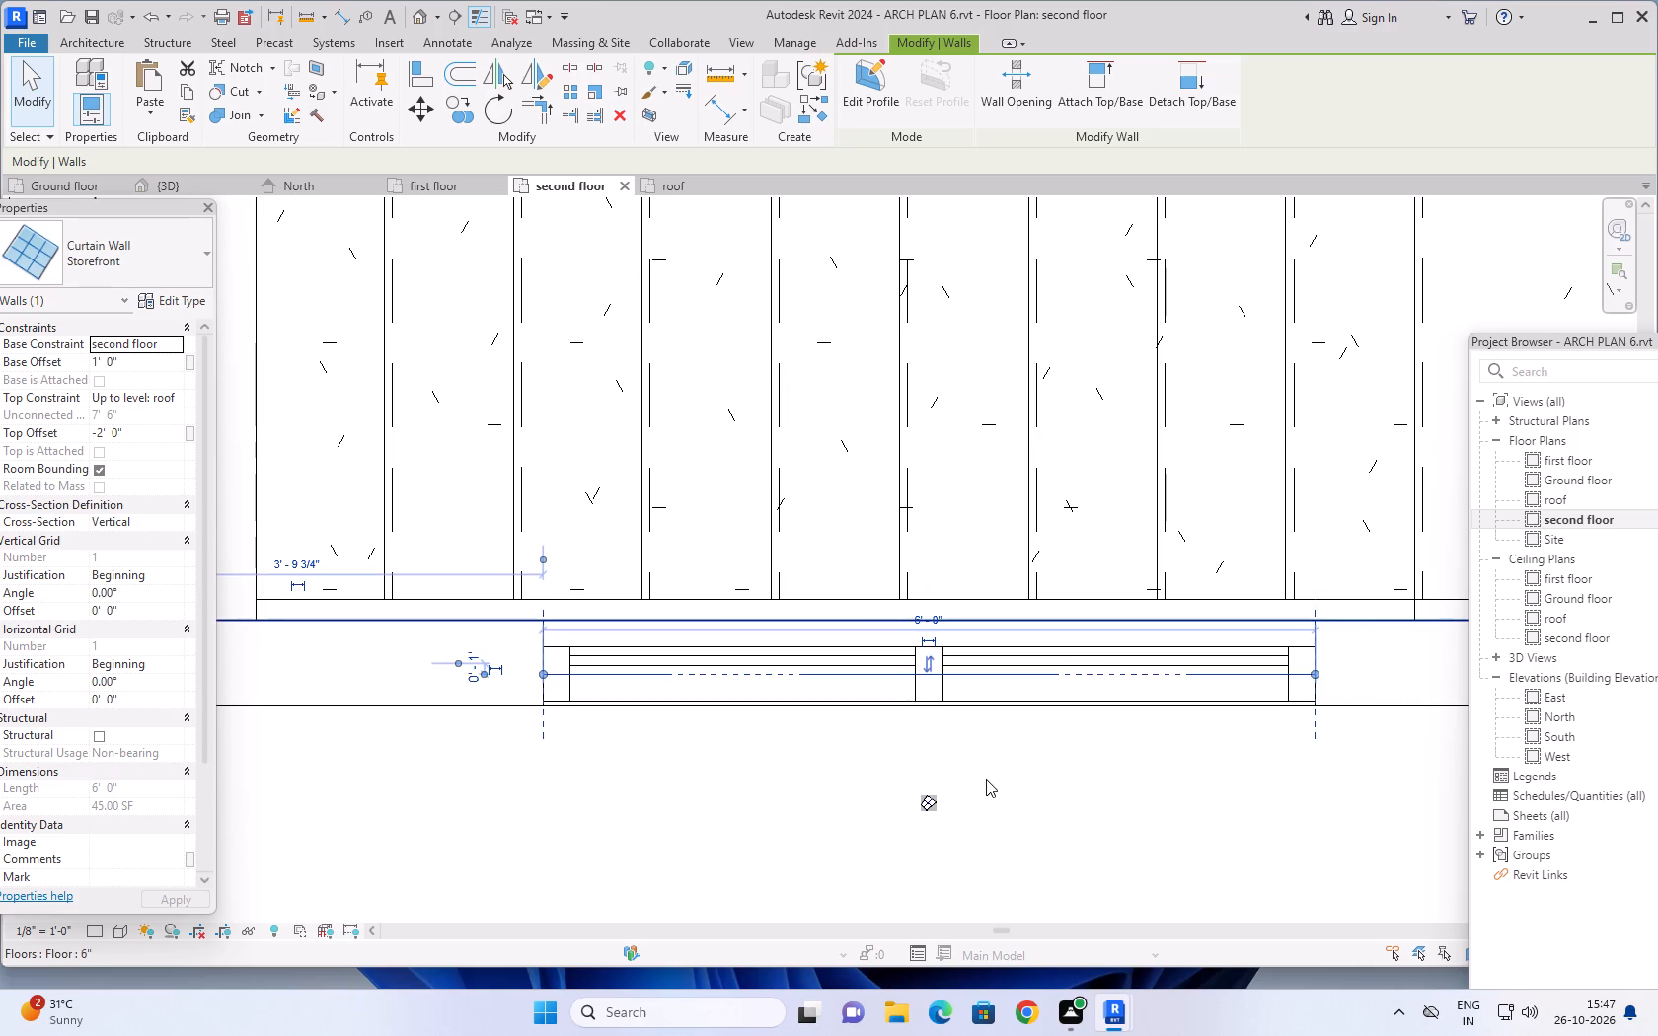
key("Down")
key("Down")
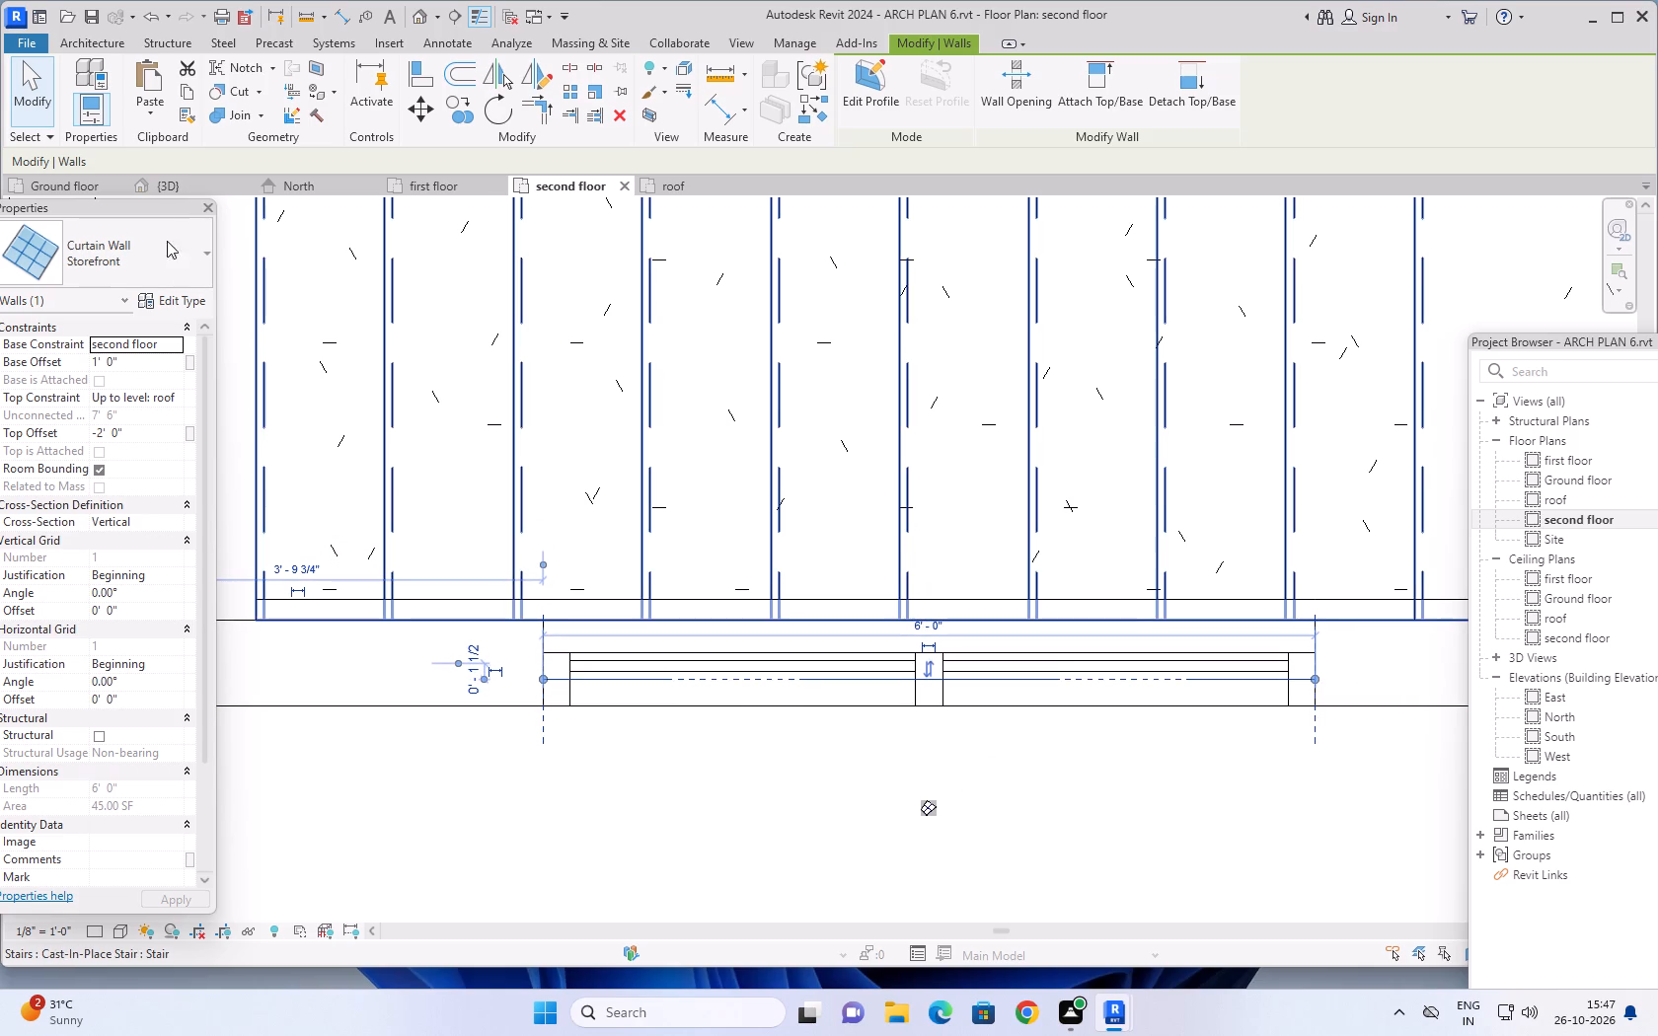
Examine the second-floor curtain wall's position in the stair room wall from the front and above in 3D.
left_click(164, 183)
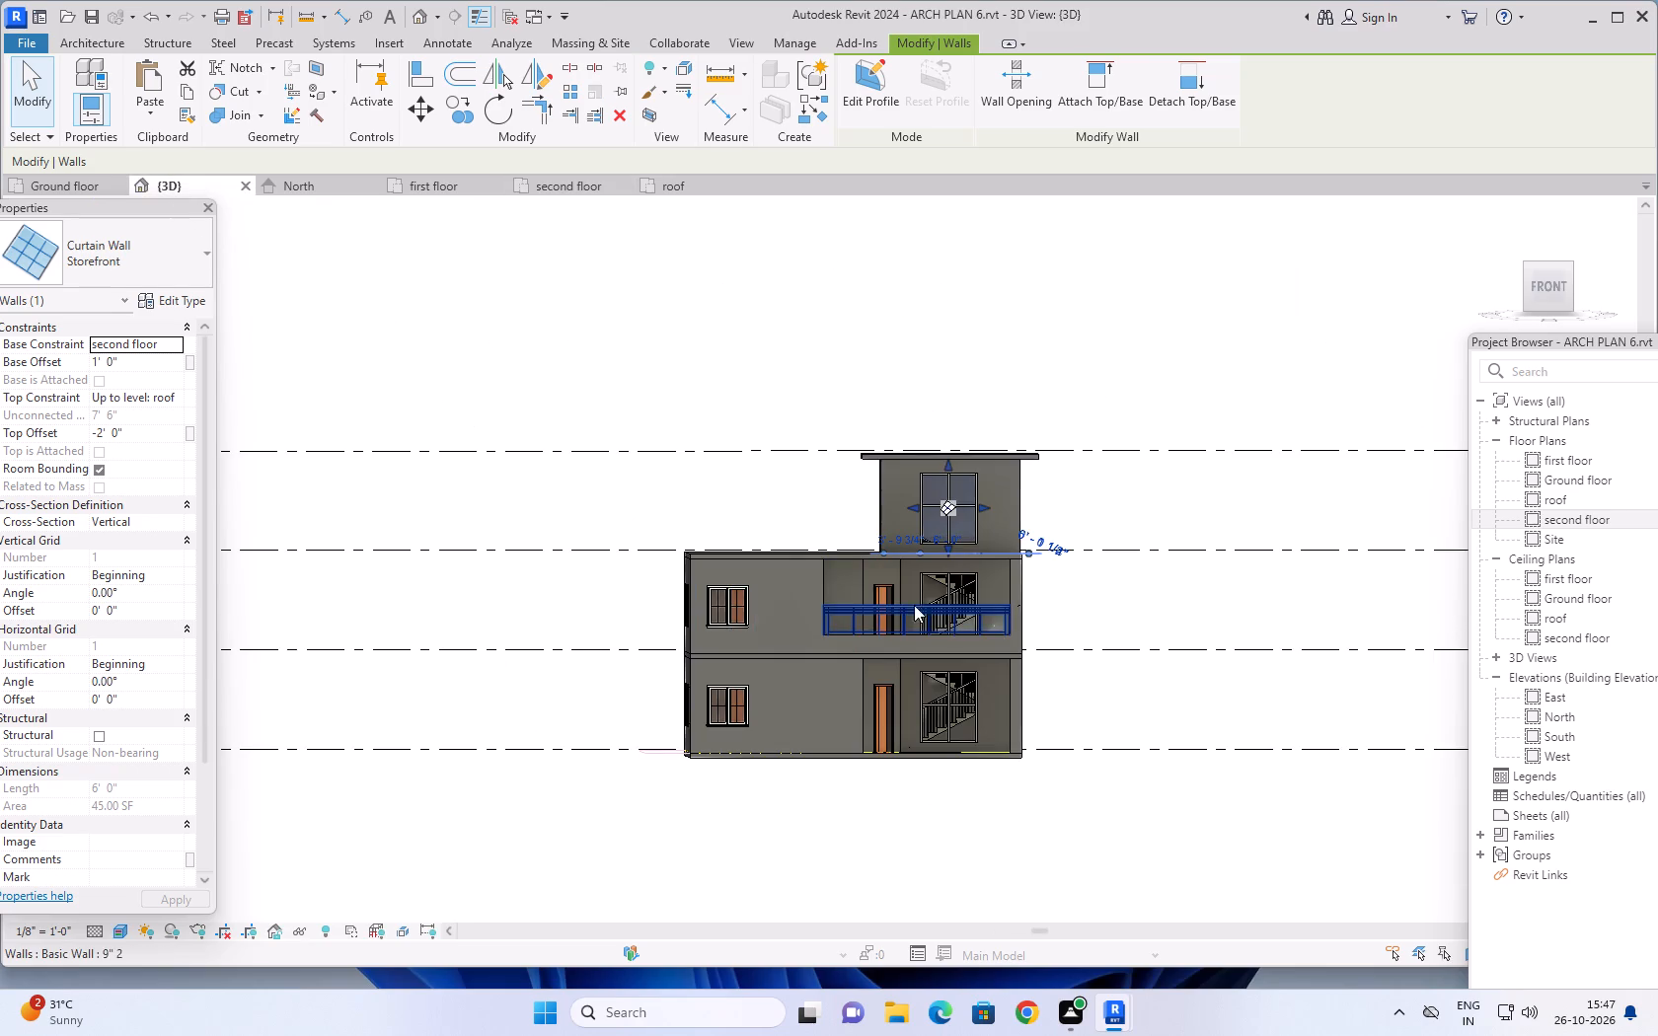
left_click(1164, 789)
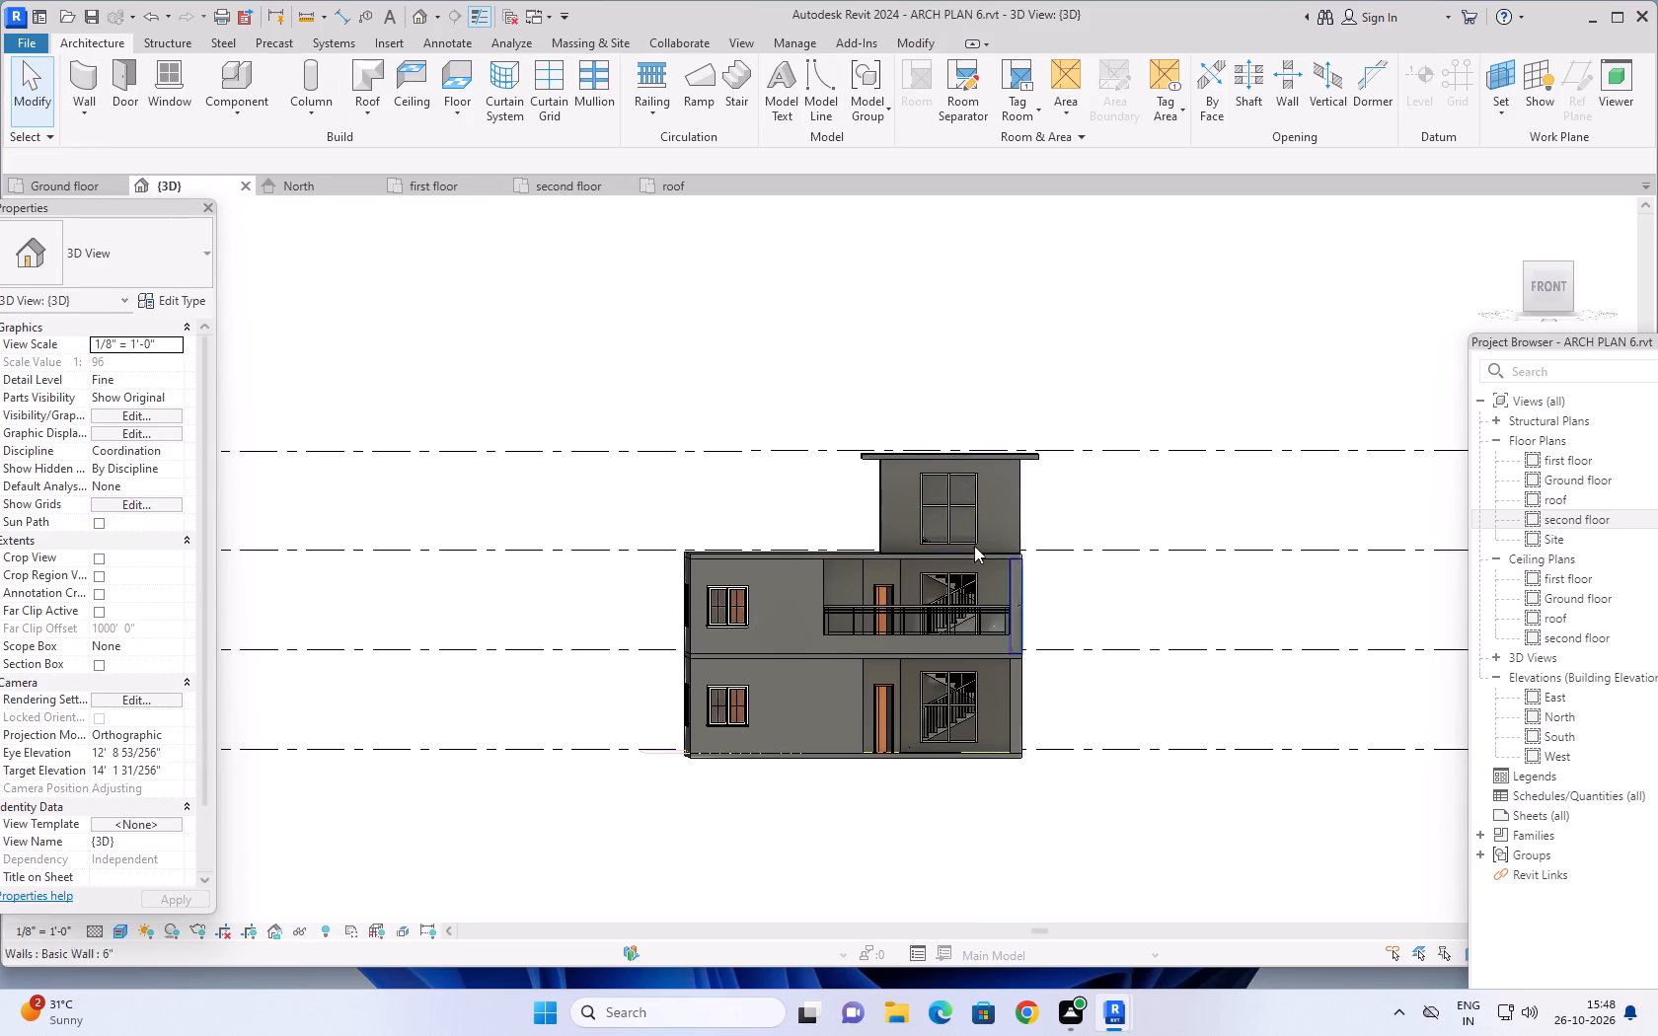
scroll(939, 486, "up", 10)
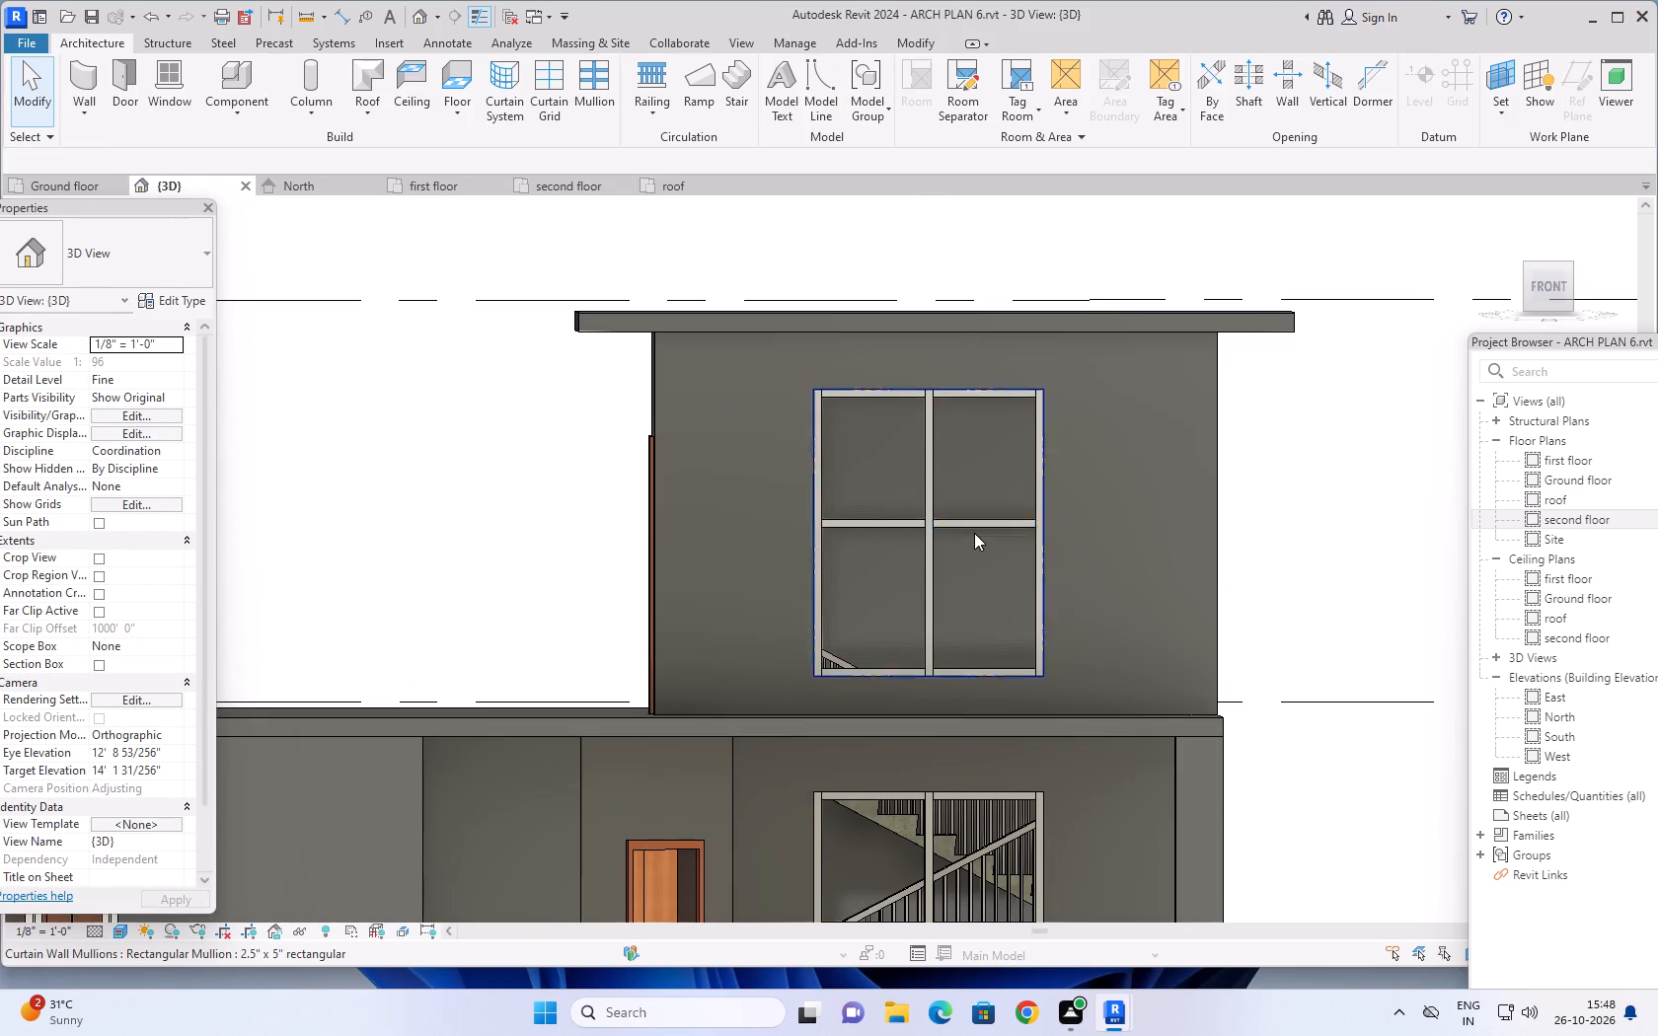
scroll(974, 555, "down", 2)
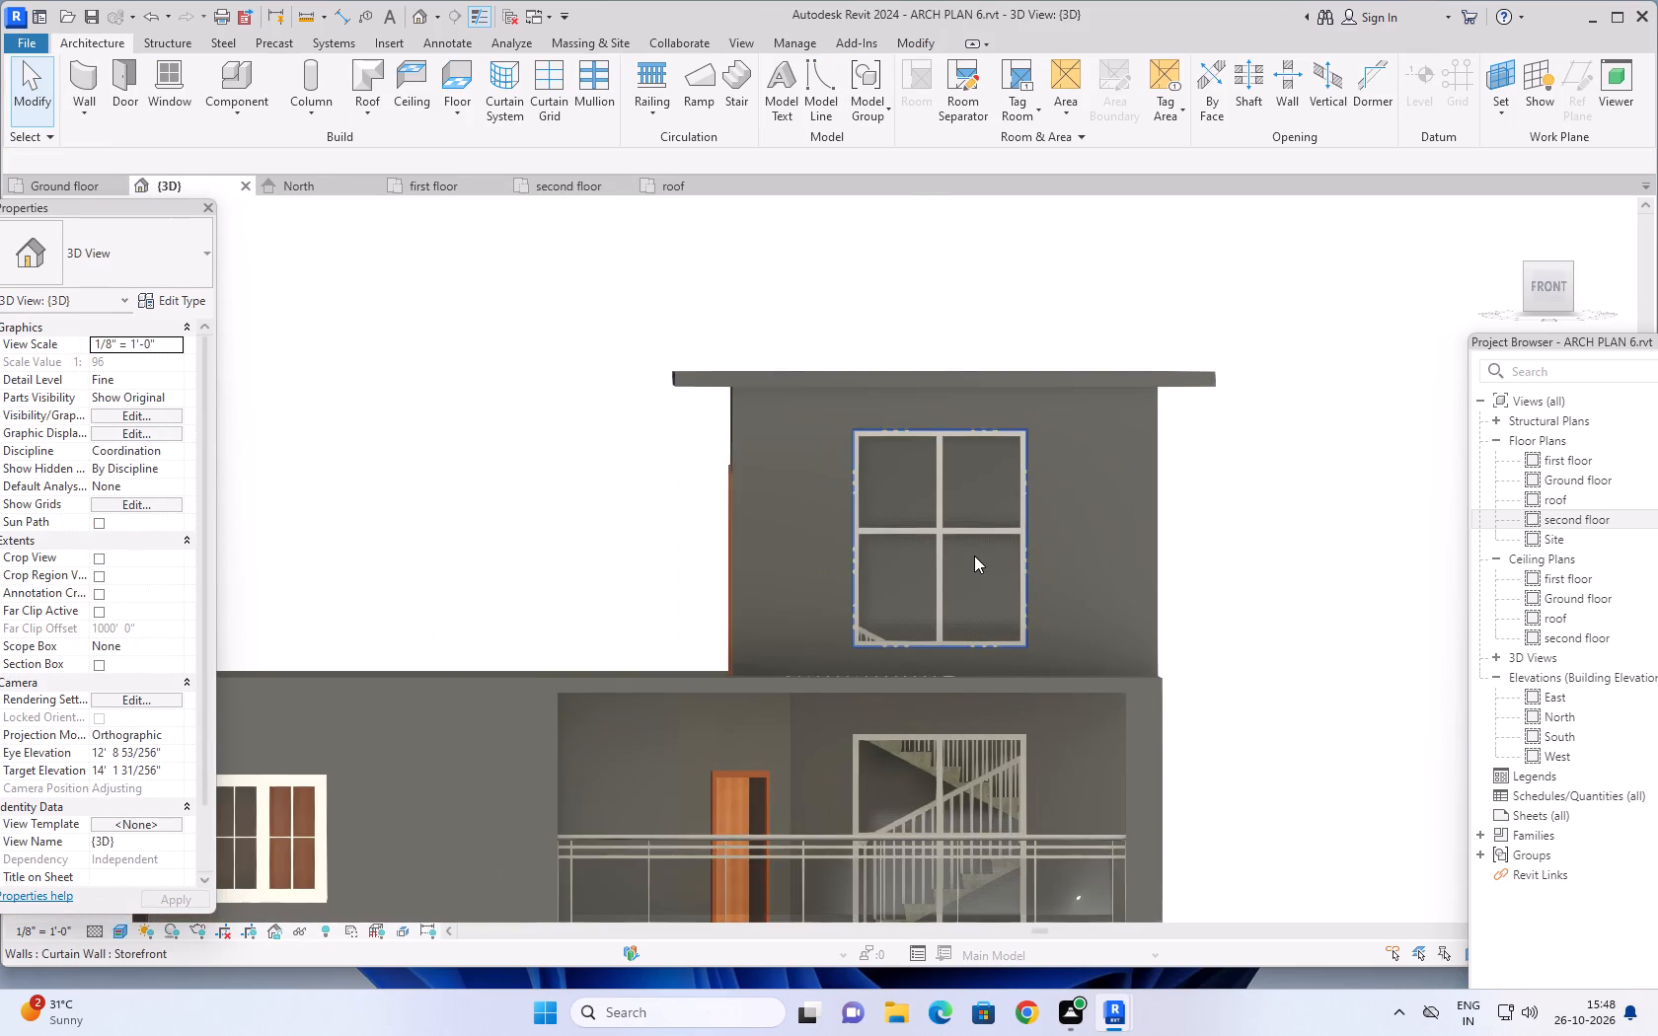
scroll(974, 555, "down", 1)
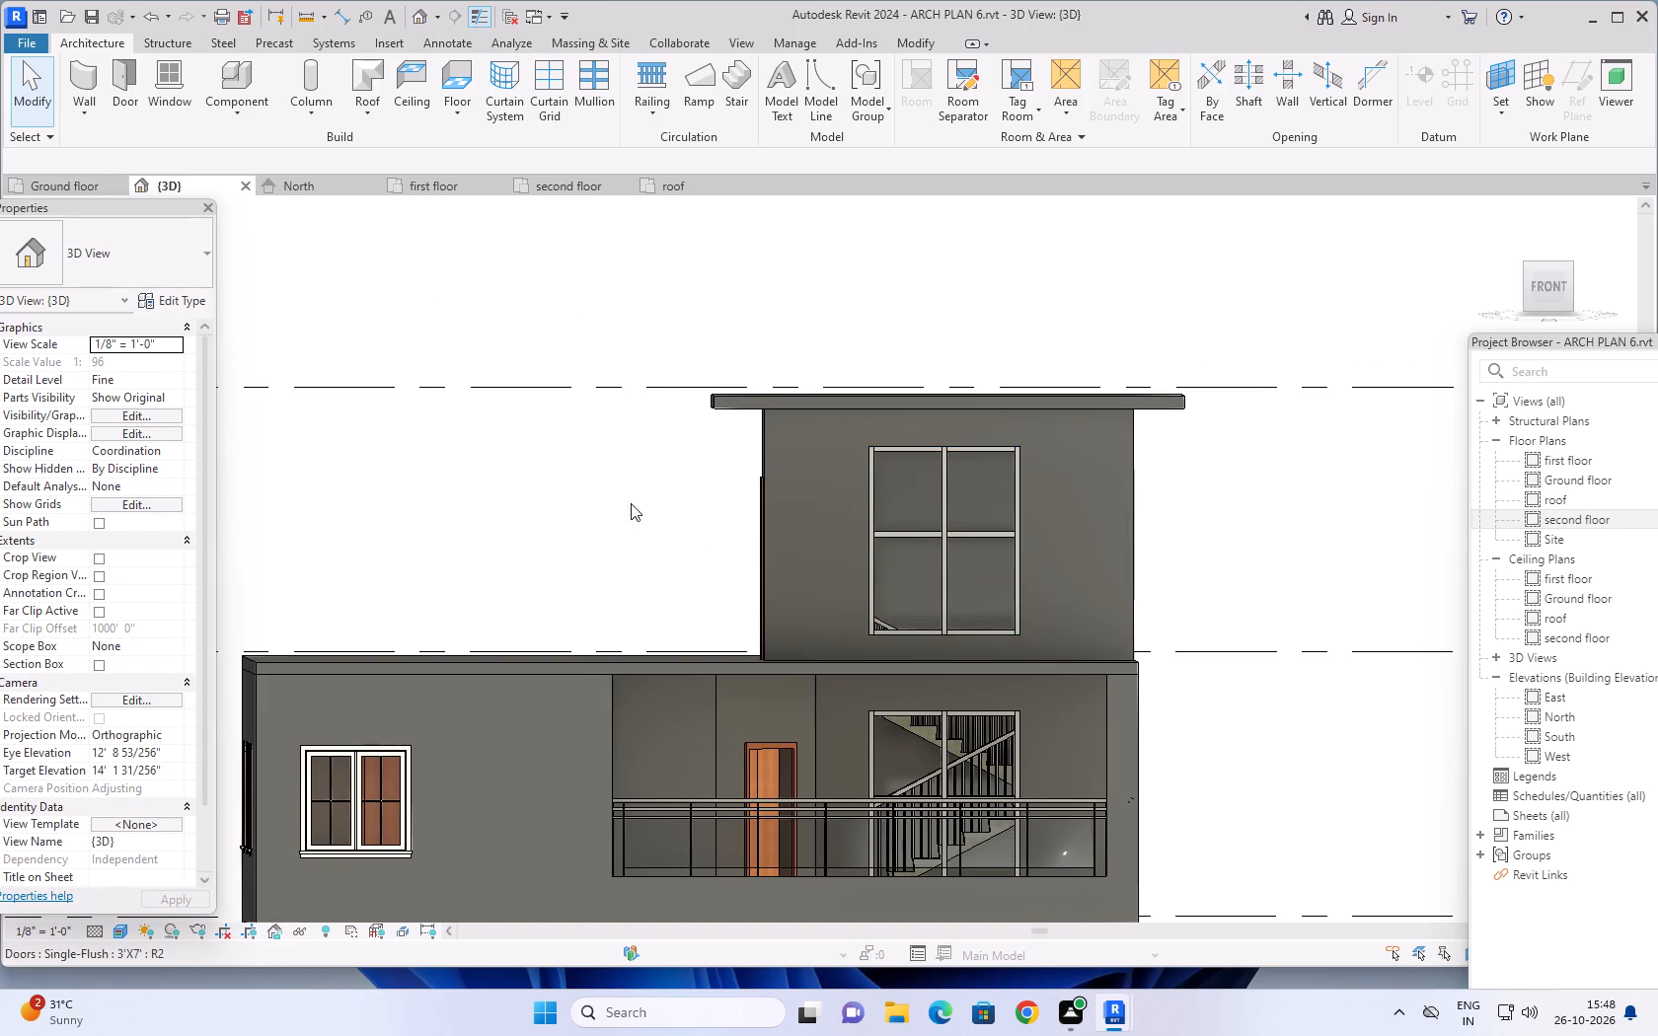
middle_click_drag(631, 503, 619, 583)
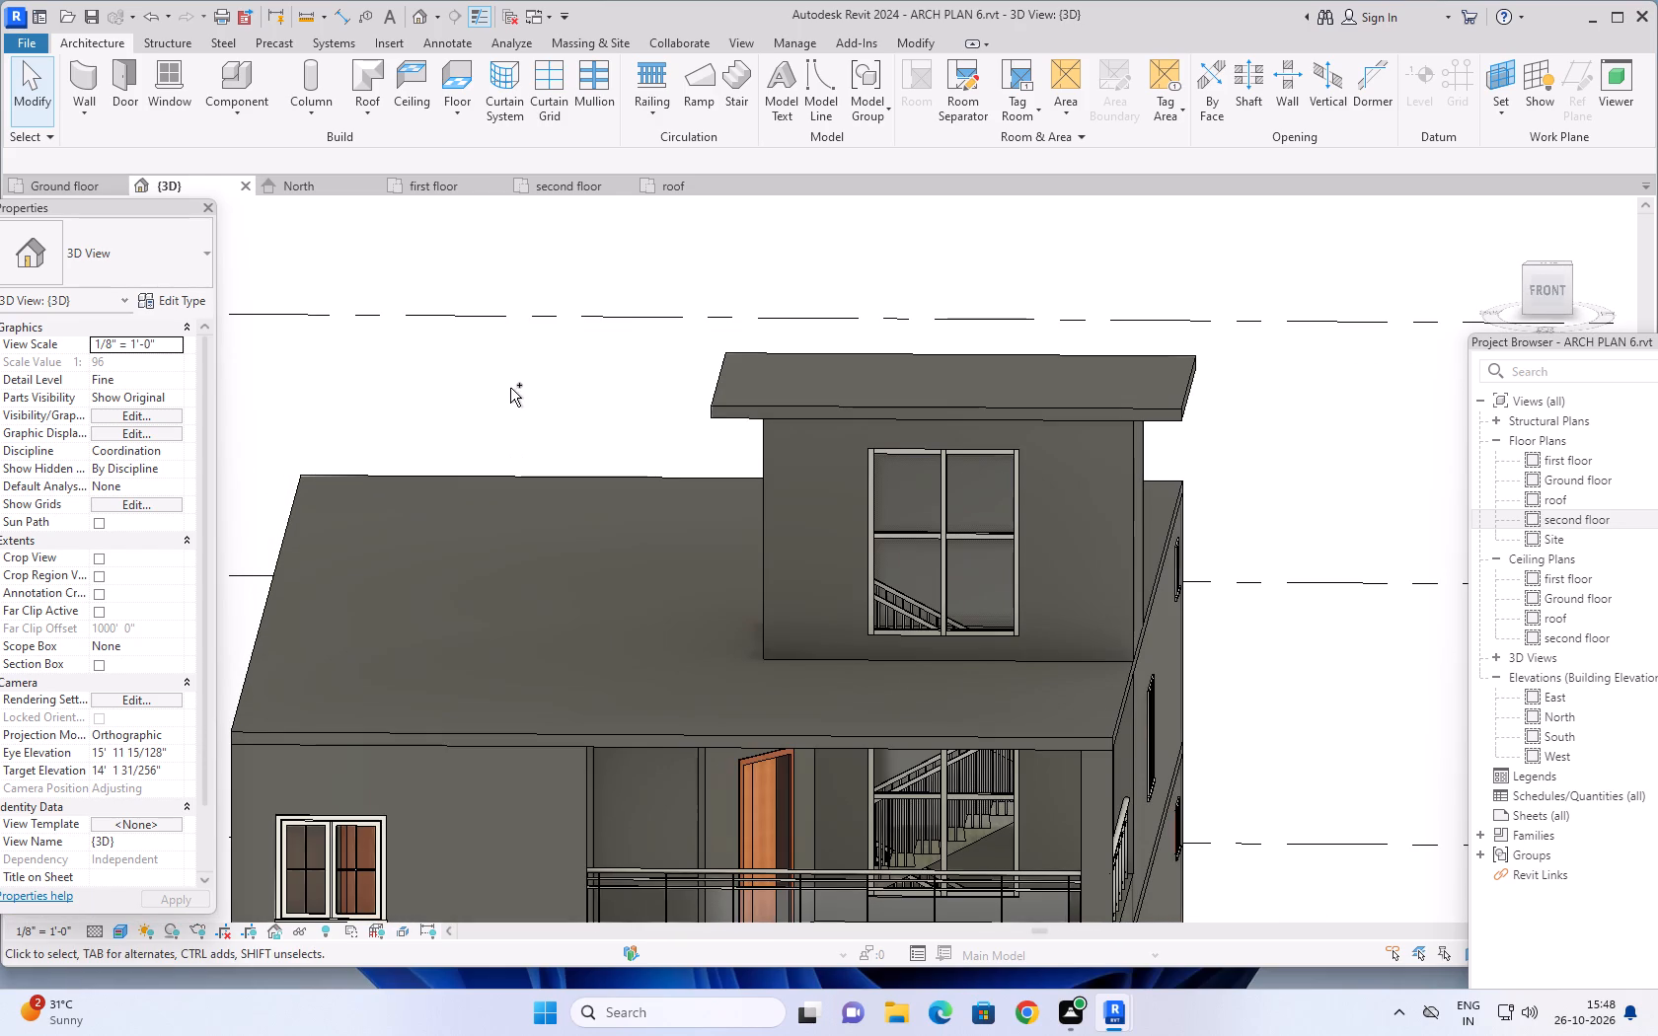
Undo the last four changes, stepping back through the curtain wall nudges.
key("ctrl+z")
key("ctrl+z")
key("ctrl+z")
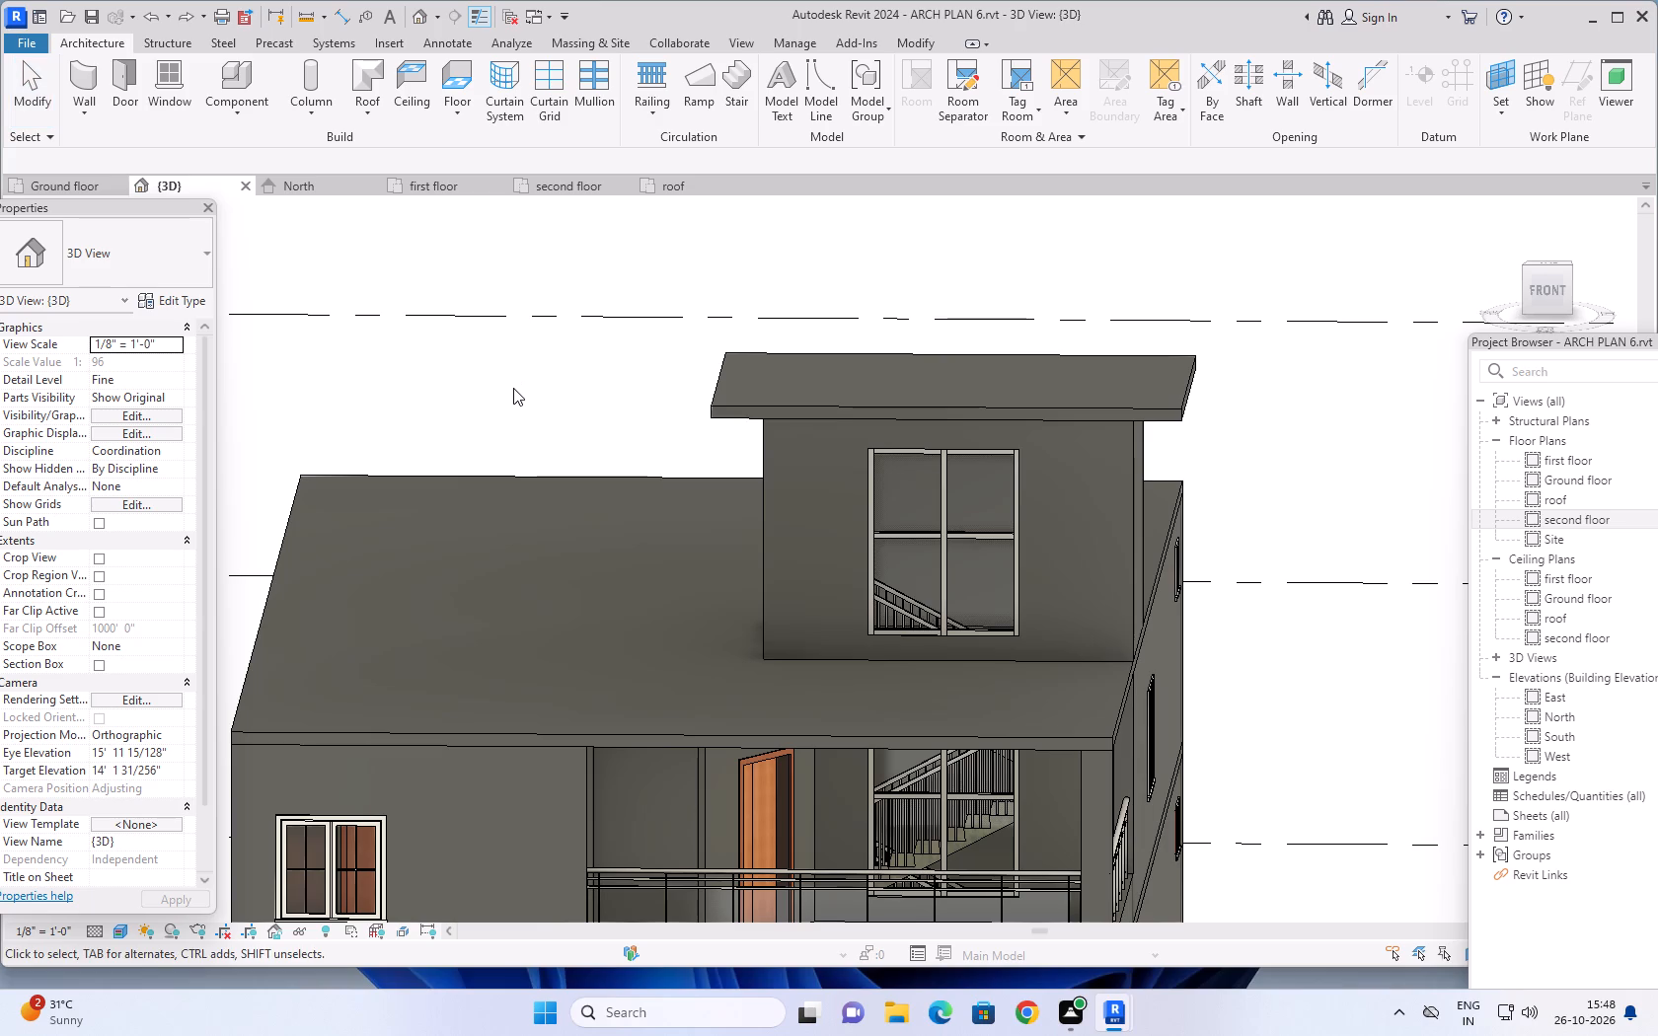
key("ctrl+z")
Examine the whole house in 3D and compare it with the North elevation.
scroll(624, 457, "down", 2)
scroll(705, 481, "down", 1)
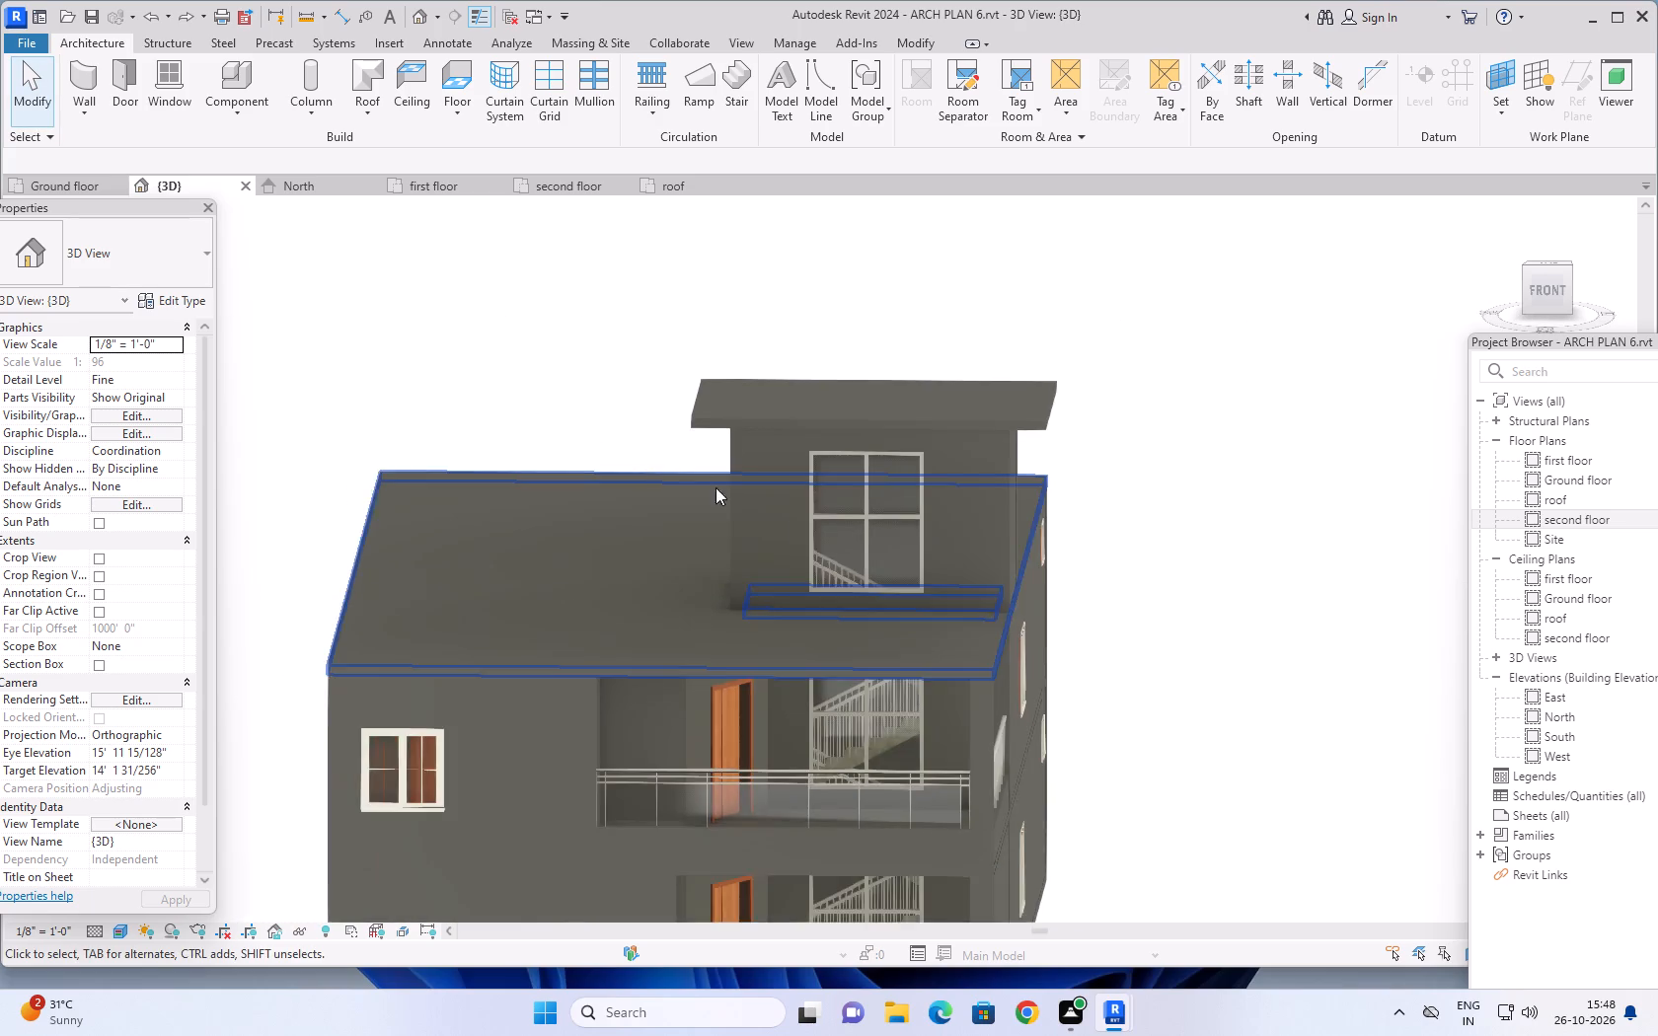
scroll(716, 487, "down", 1)
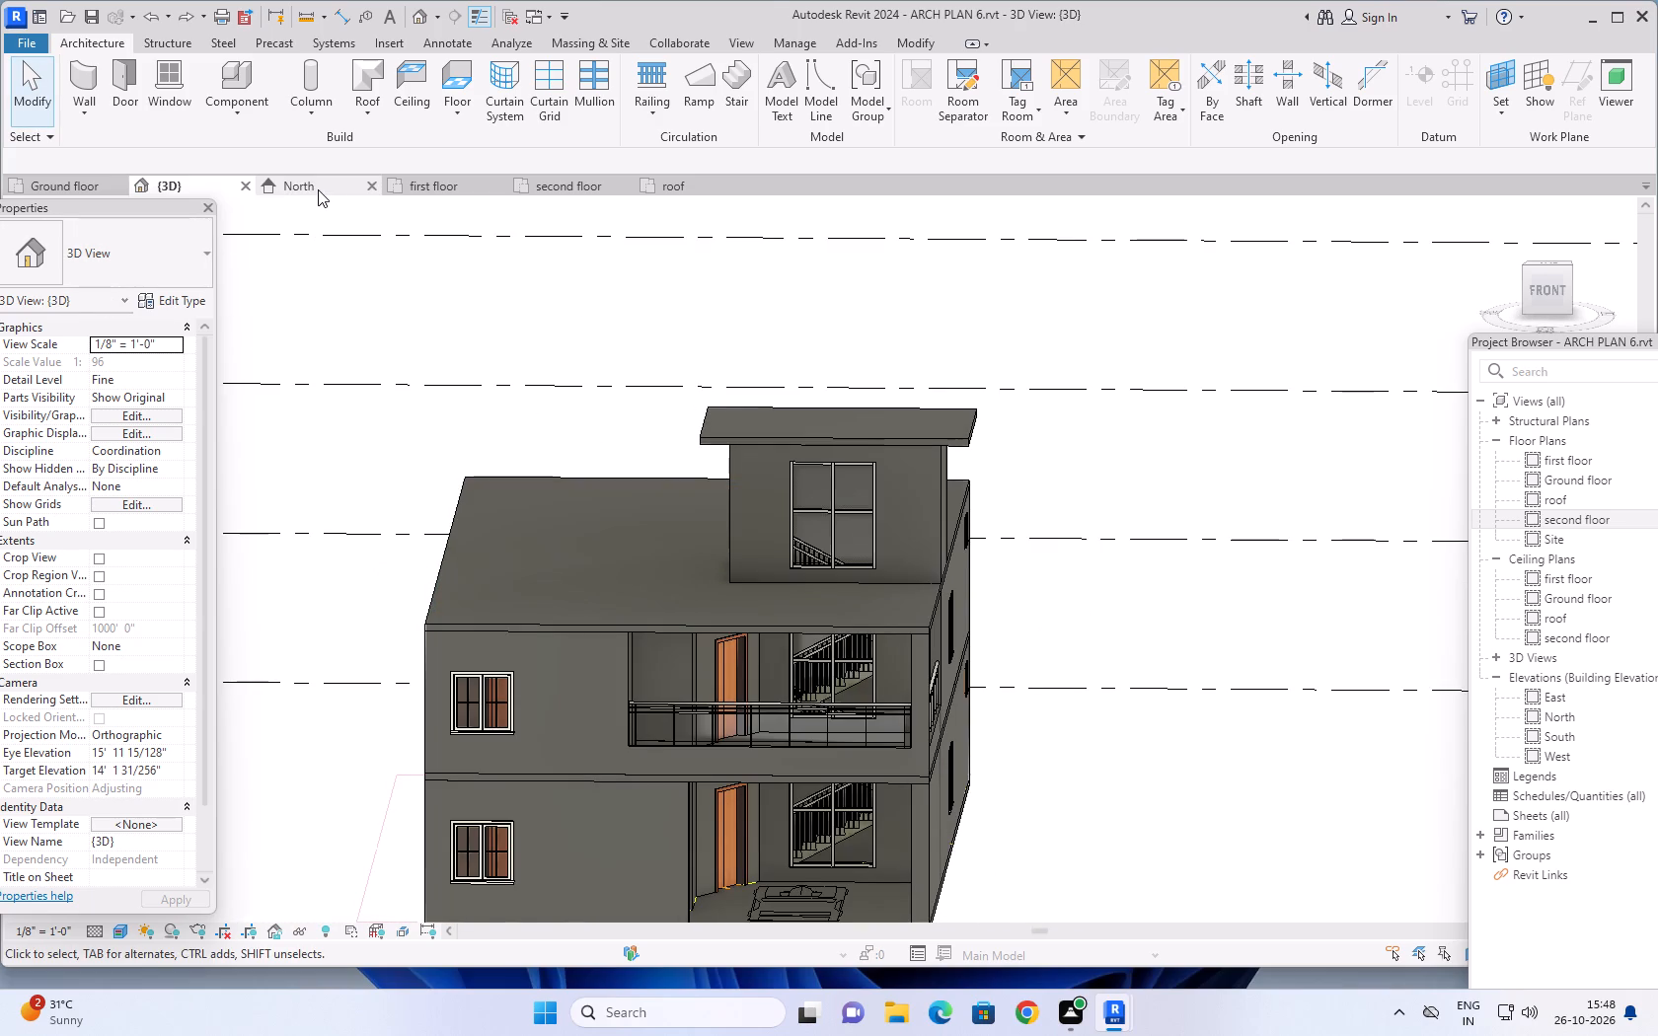
left_click(318, 189)
middle_click_drag(1045, 730, 985, 727)
scroll(964, 726, "up", 1)
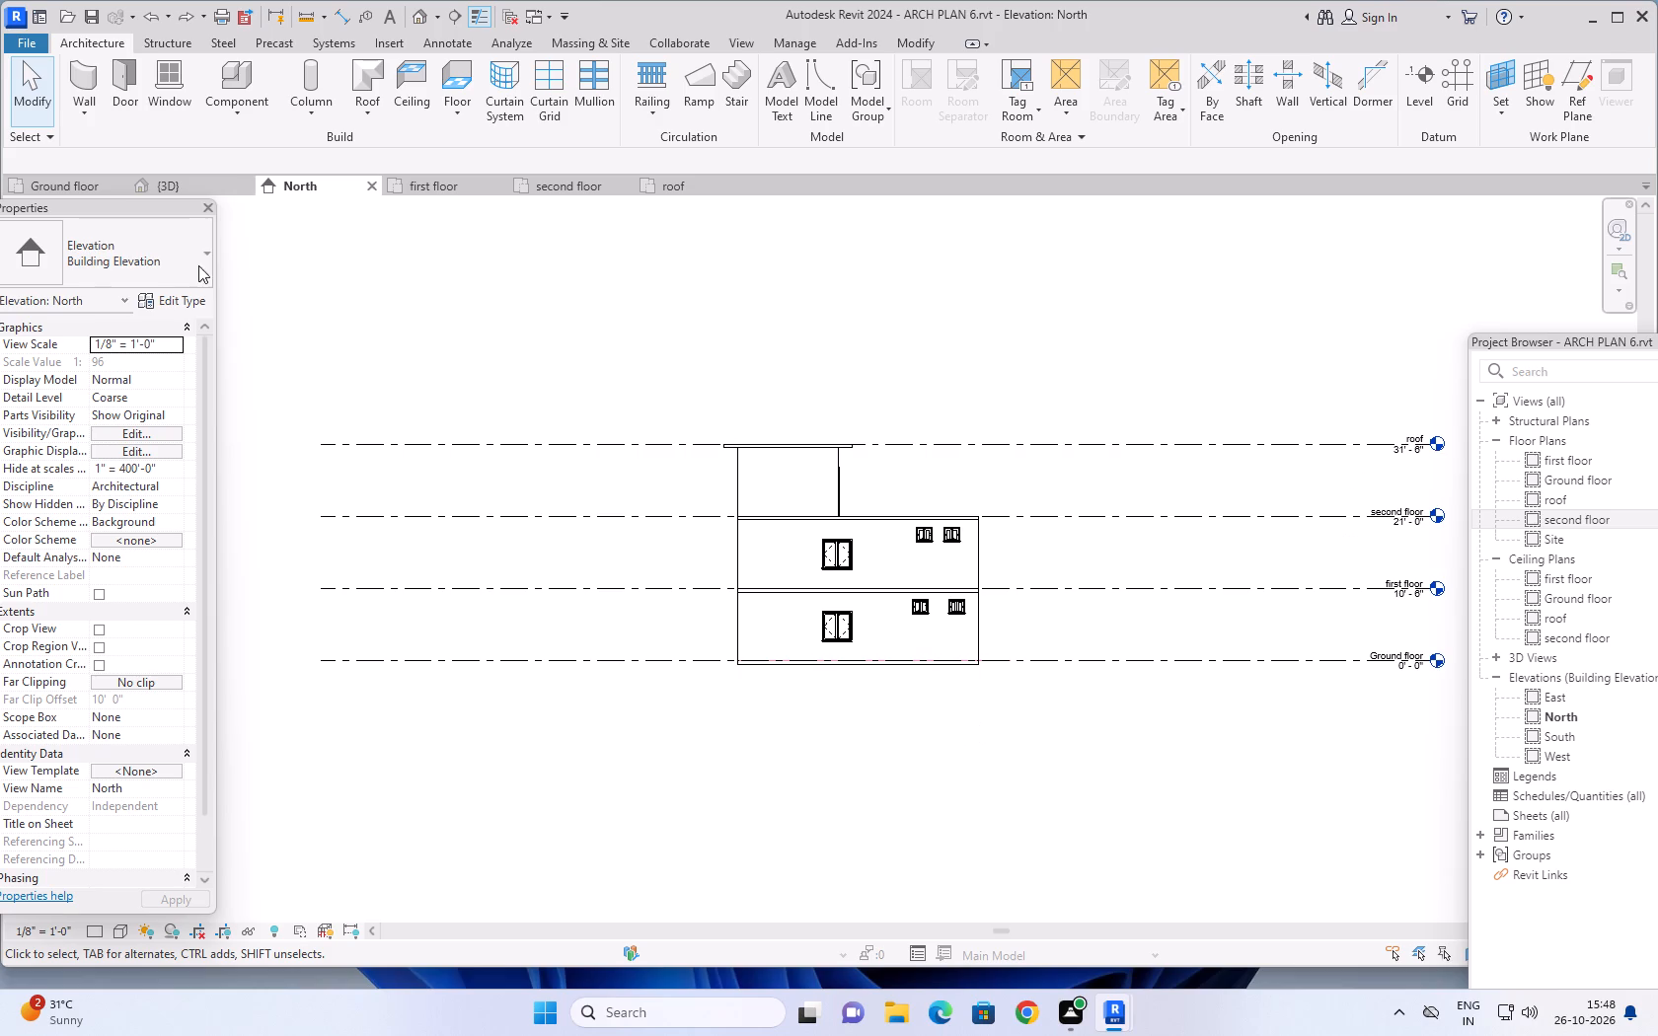
left_click(168, 185)
scroll(1018, 685, "down", 3)
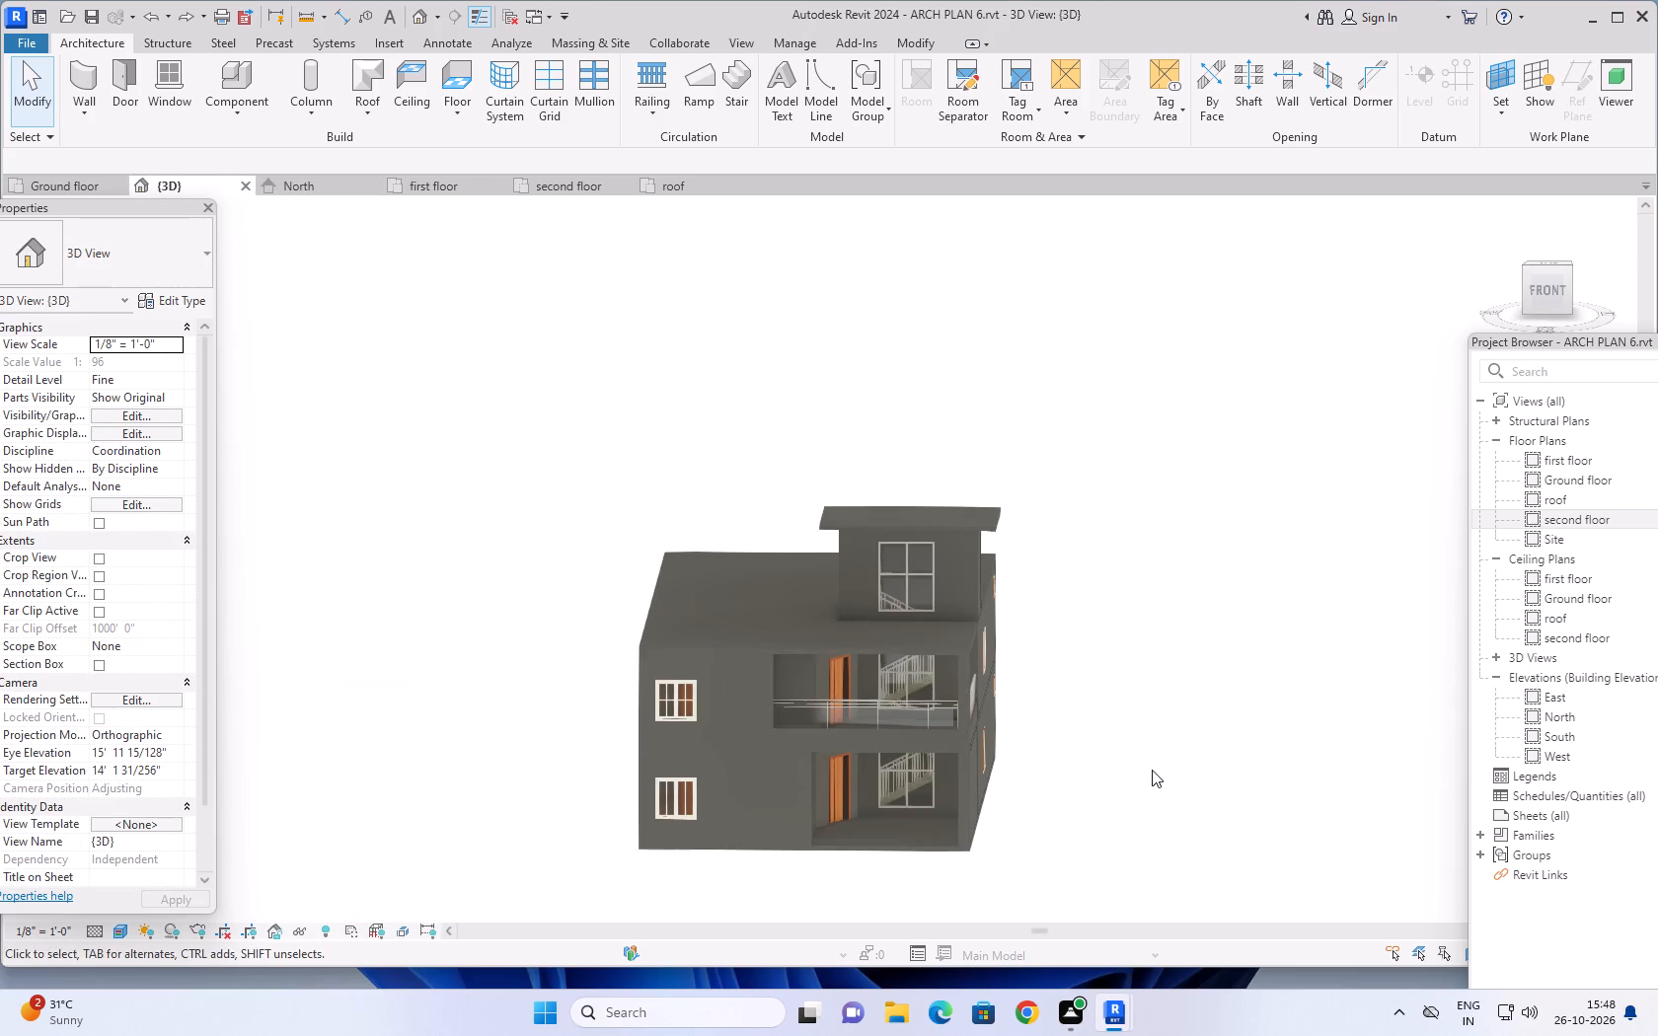
Examine the house in 3D from the front, both sides and above, checking the staircase curtain walls on all three floors.
middle_click_drag(1163, 771, 690, 760)
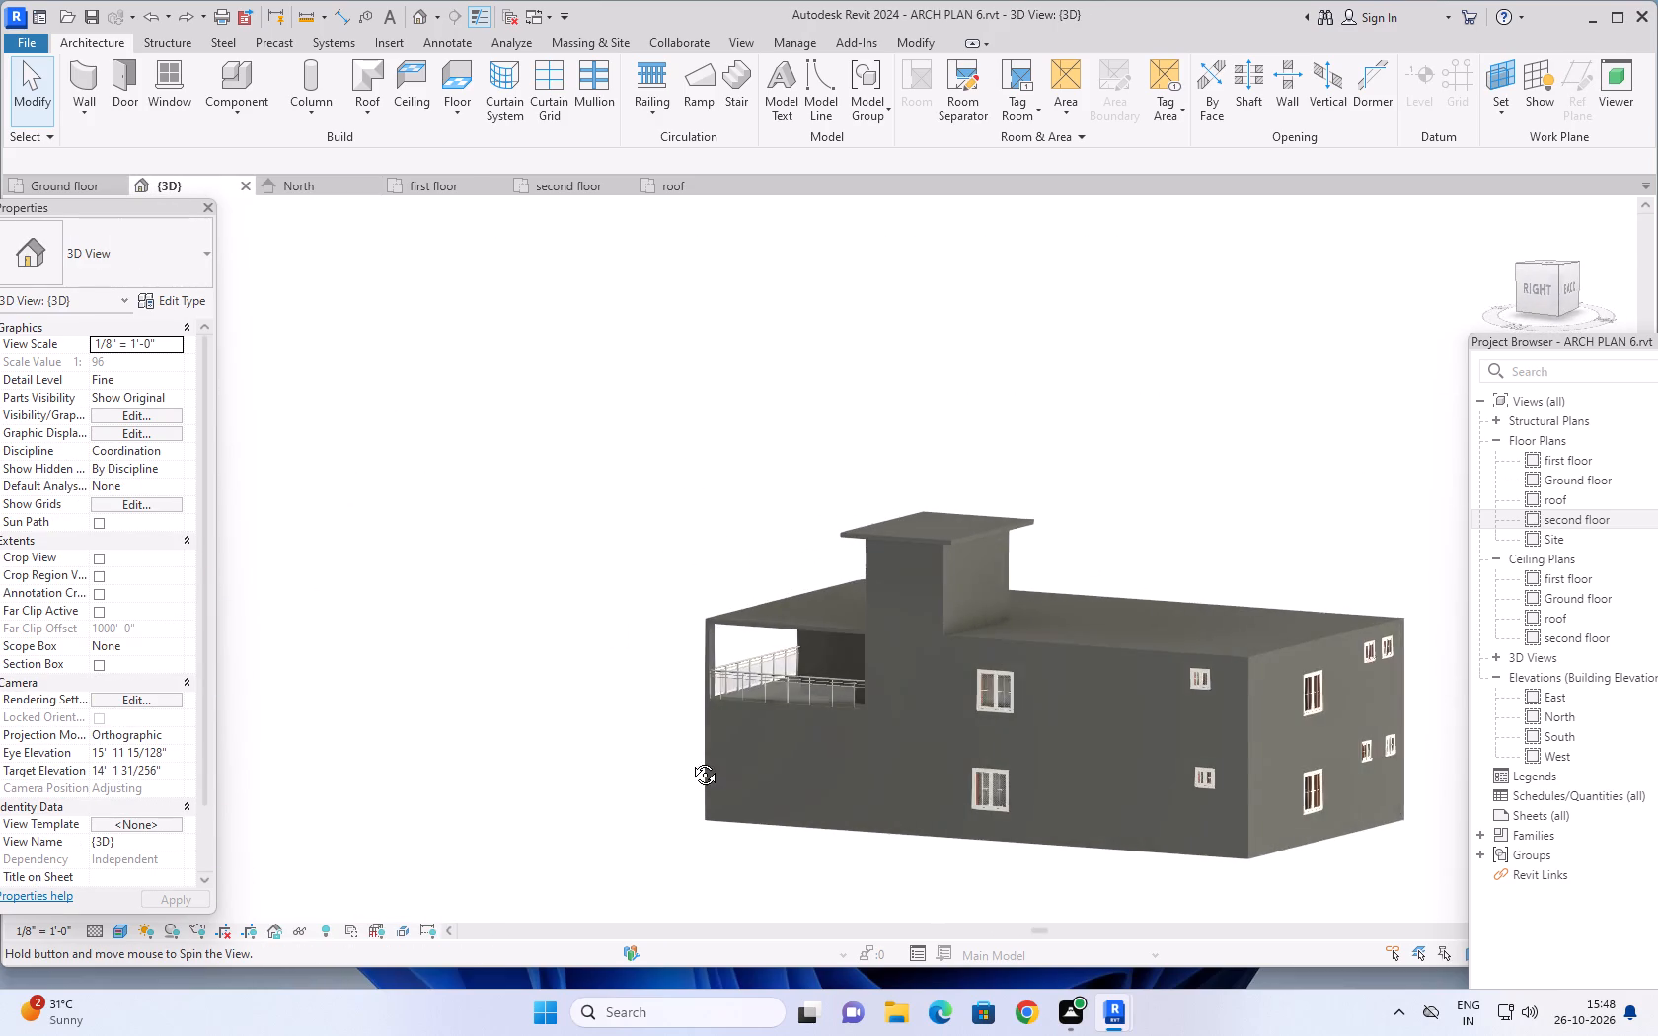
middle_click_drag(690, 760, 1198, 728)
middle_click_drag(1108, 703, 1170, 629)
middle_click_drag(1169, 651, 1168, 660, "shift")
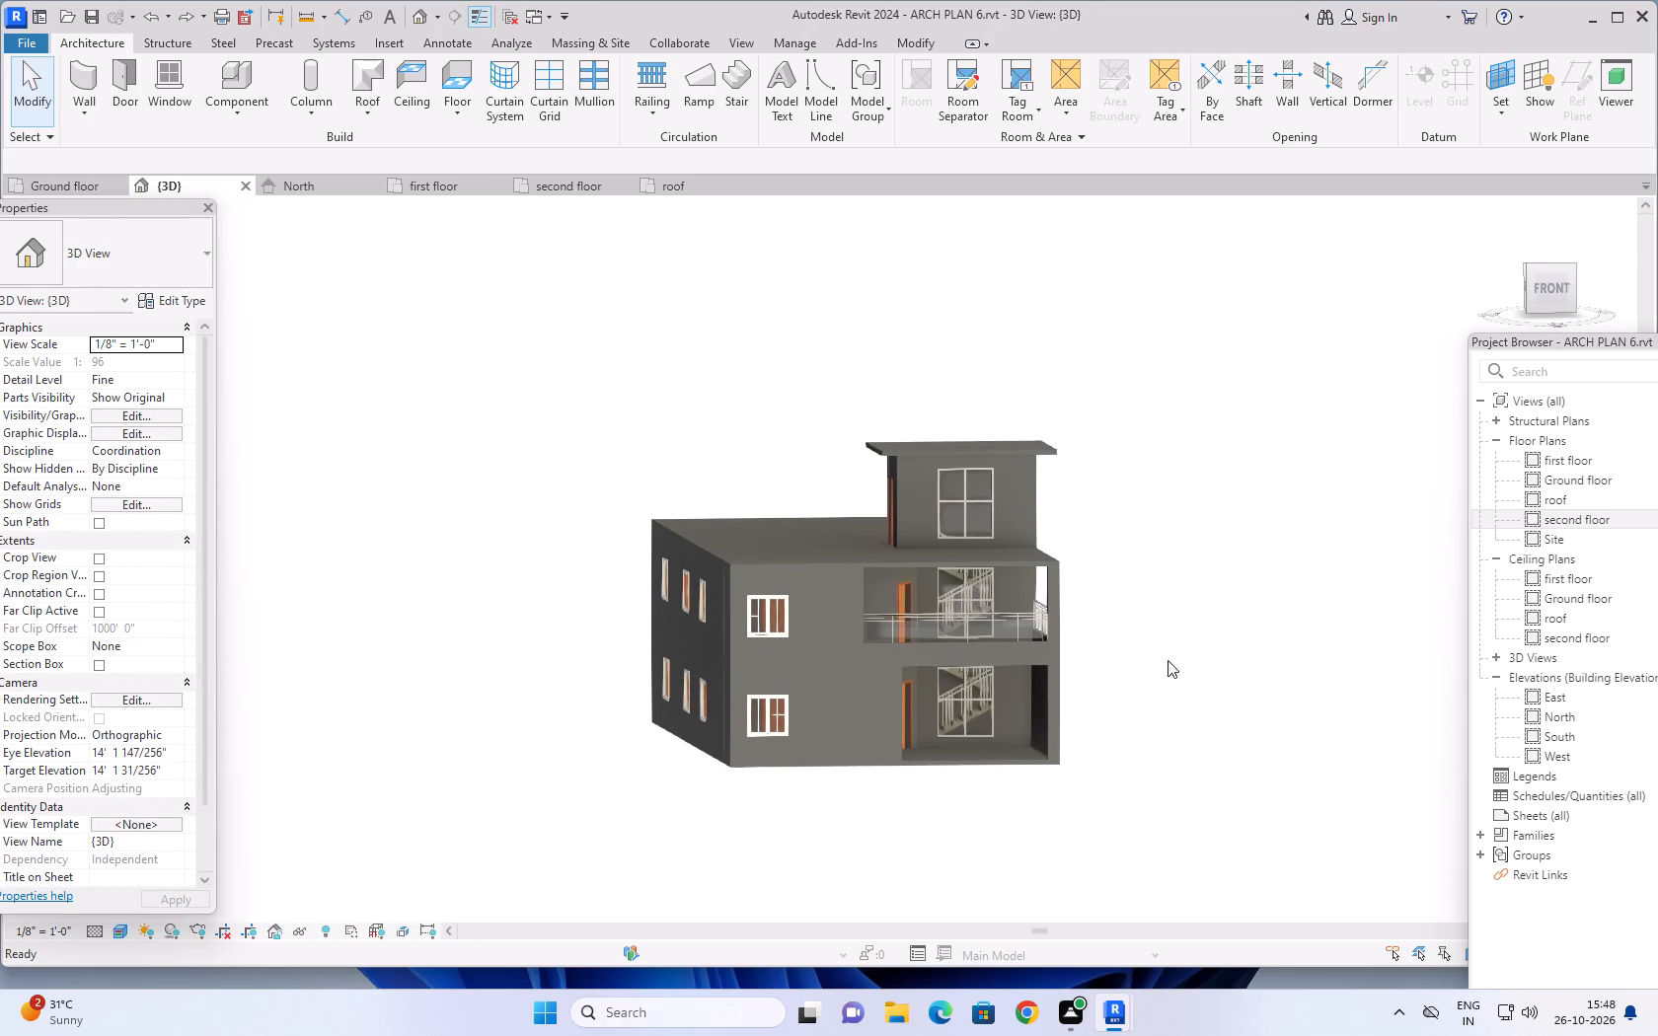
middle_click_drag(1168, 660, 1150, 802, "shift")
scroll(1171, 664, "up", 1)
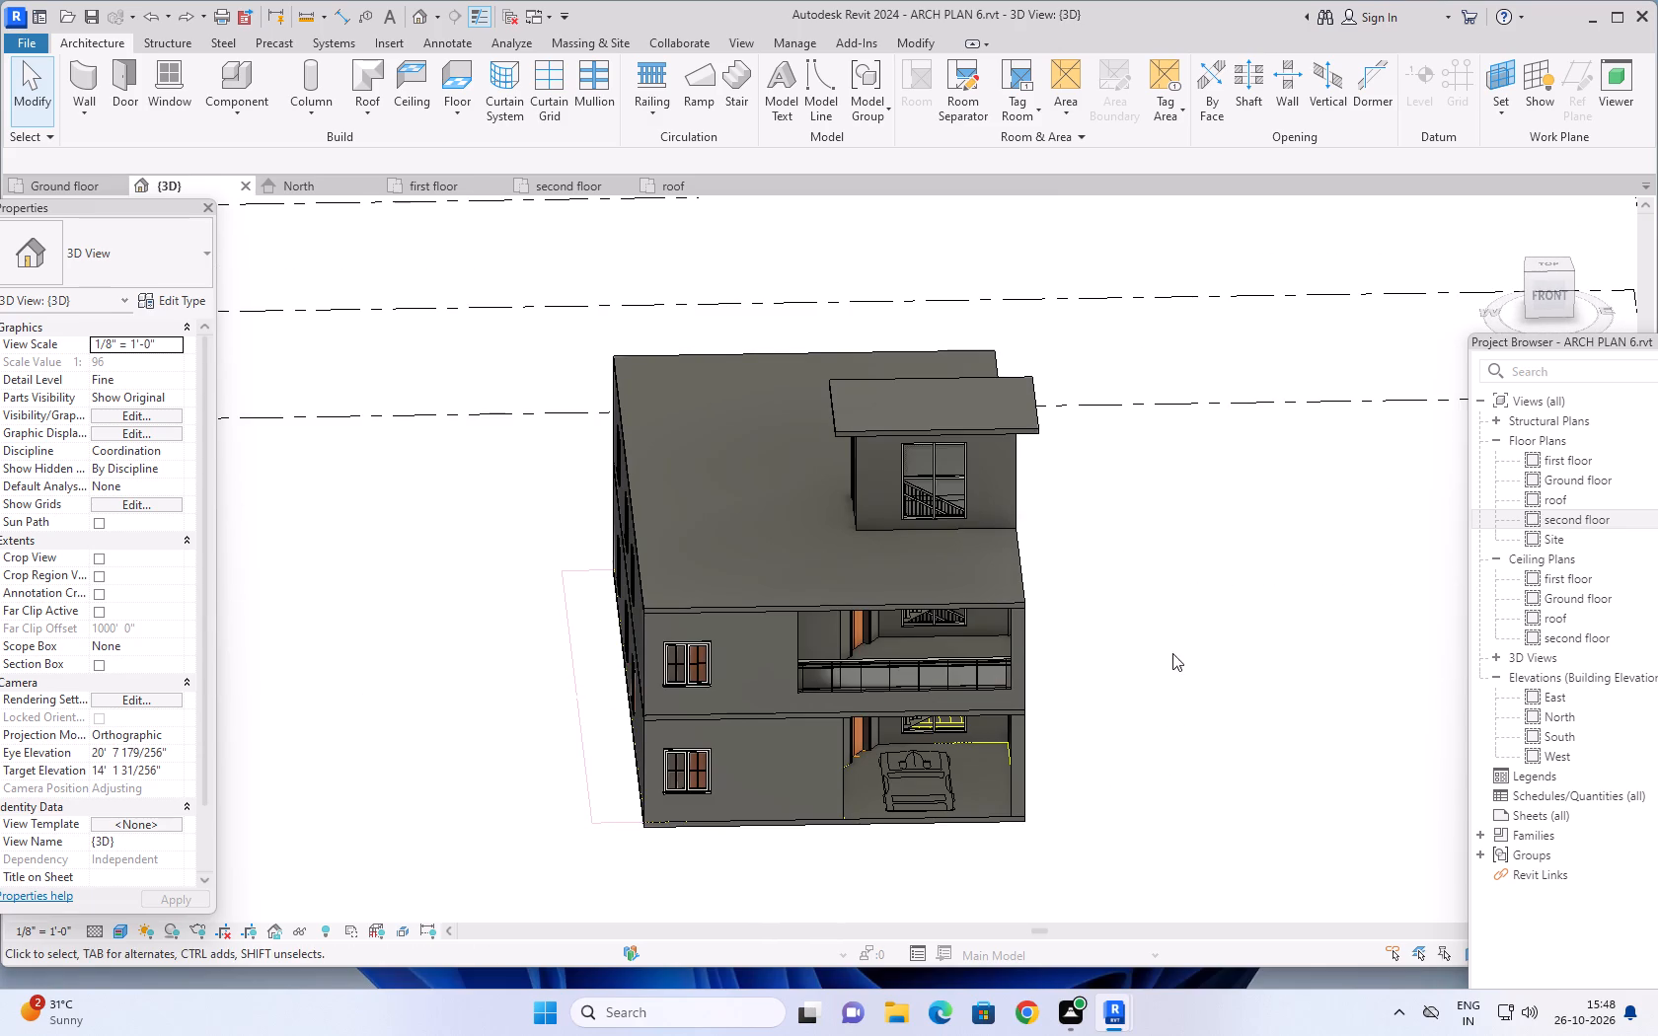
middle_click_drag(1177, 653, 840, 758, "shift")
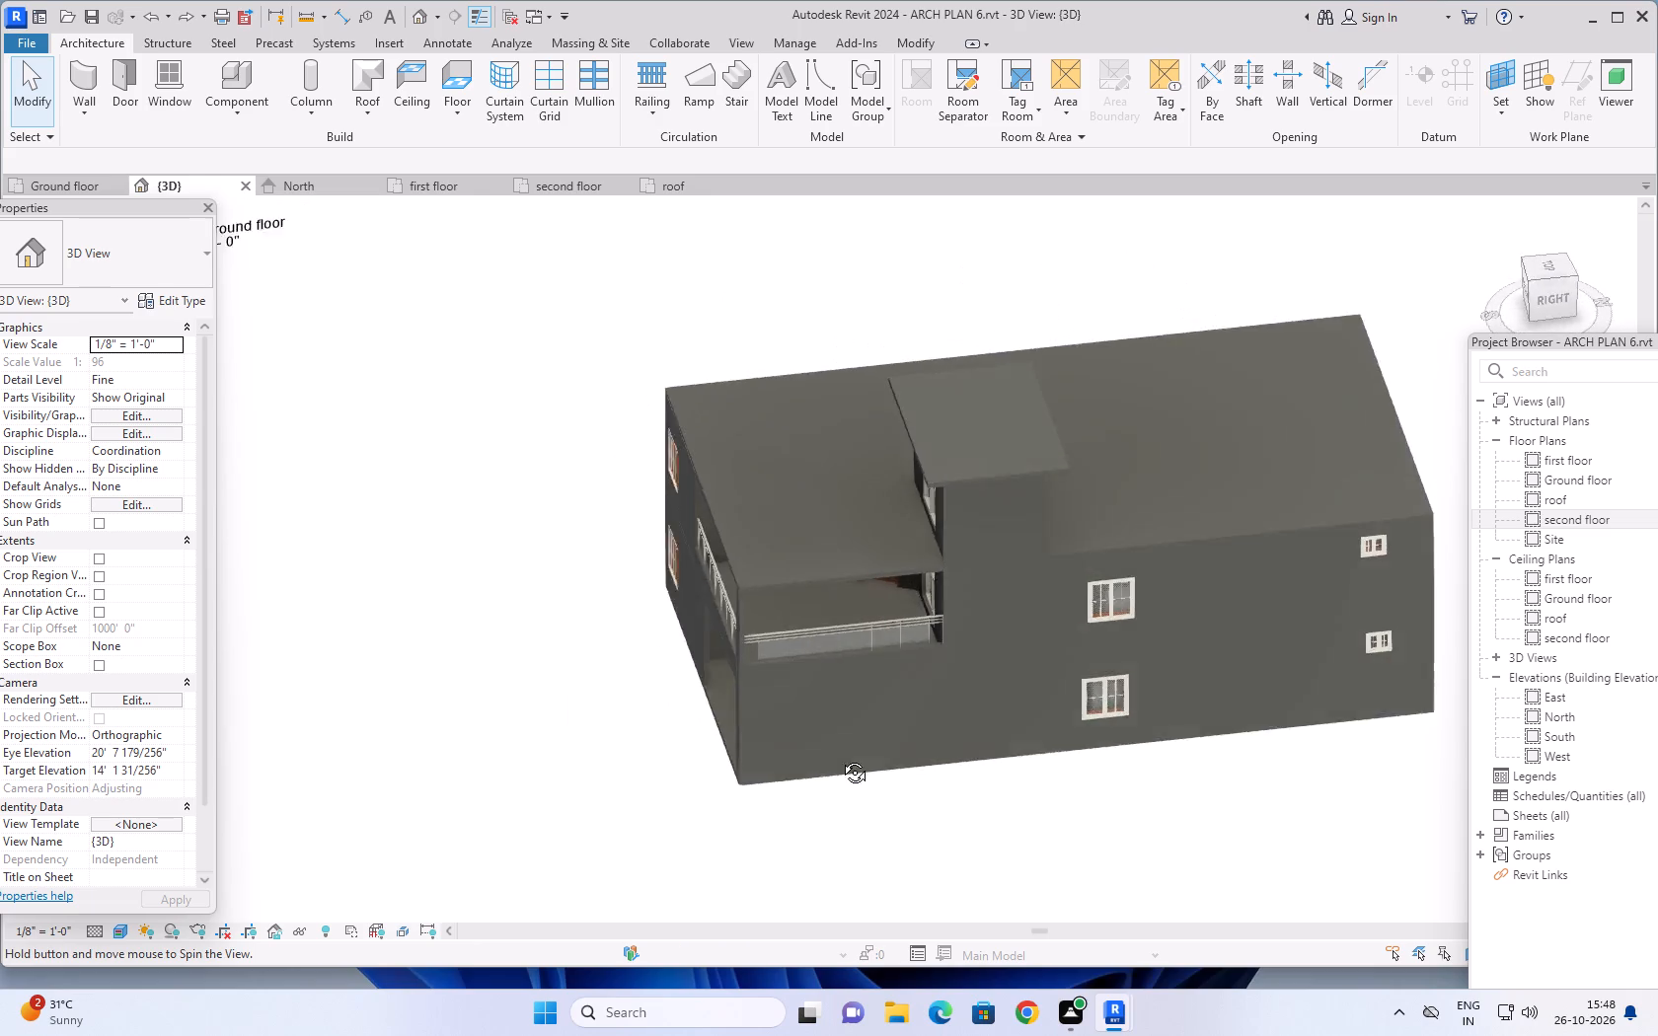
middle_click_drag(840, 758, 1169, 581, "shift")
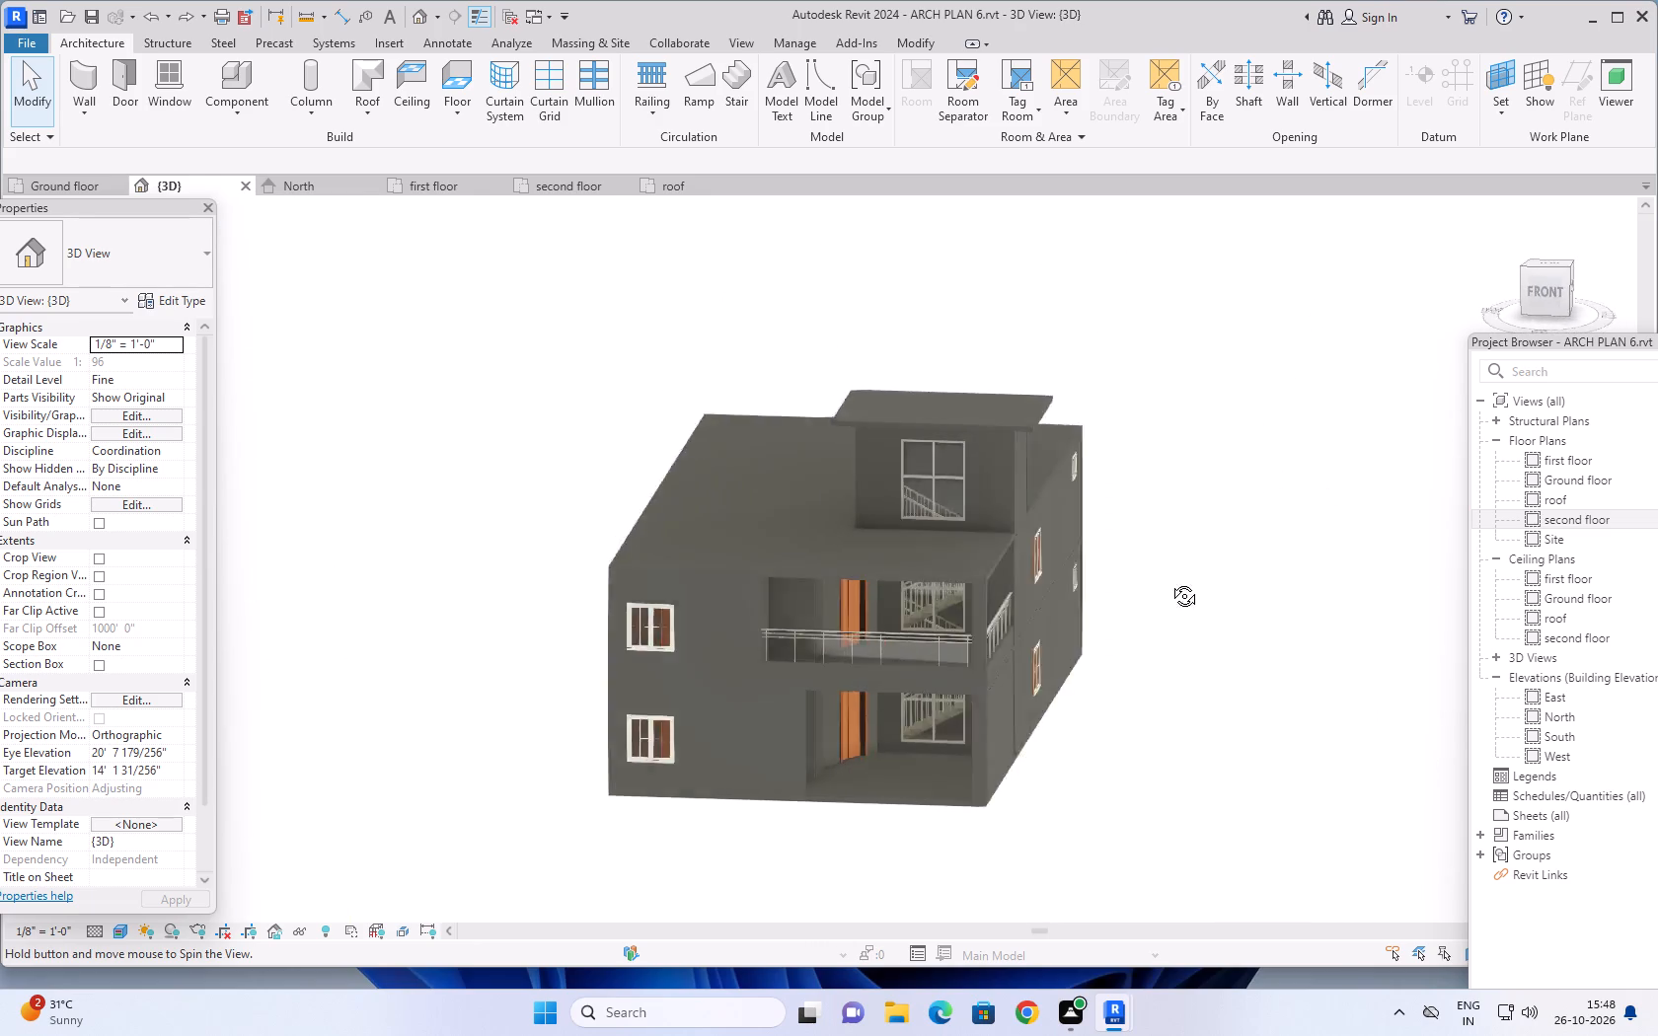
middle_click_drag(1169, 581, 1232, 592, "shift")
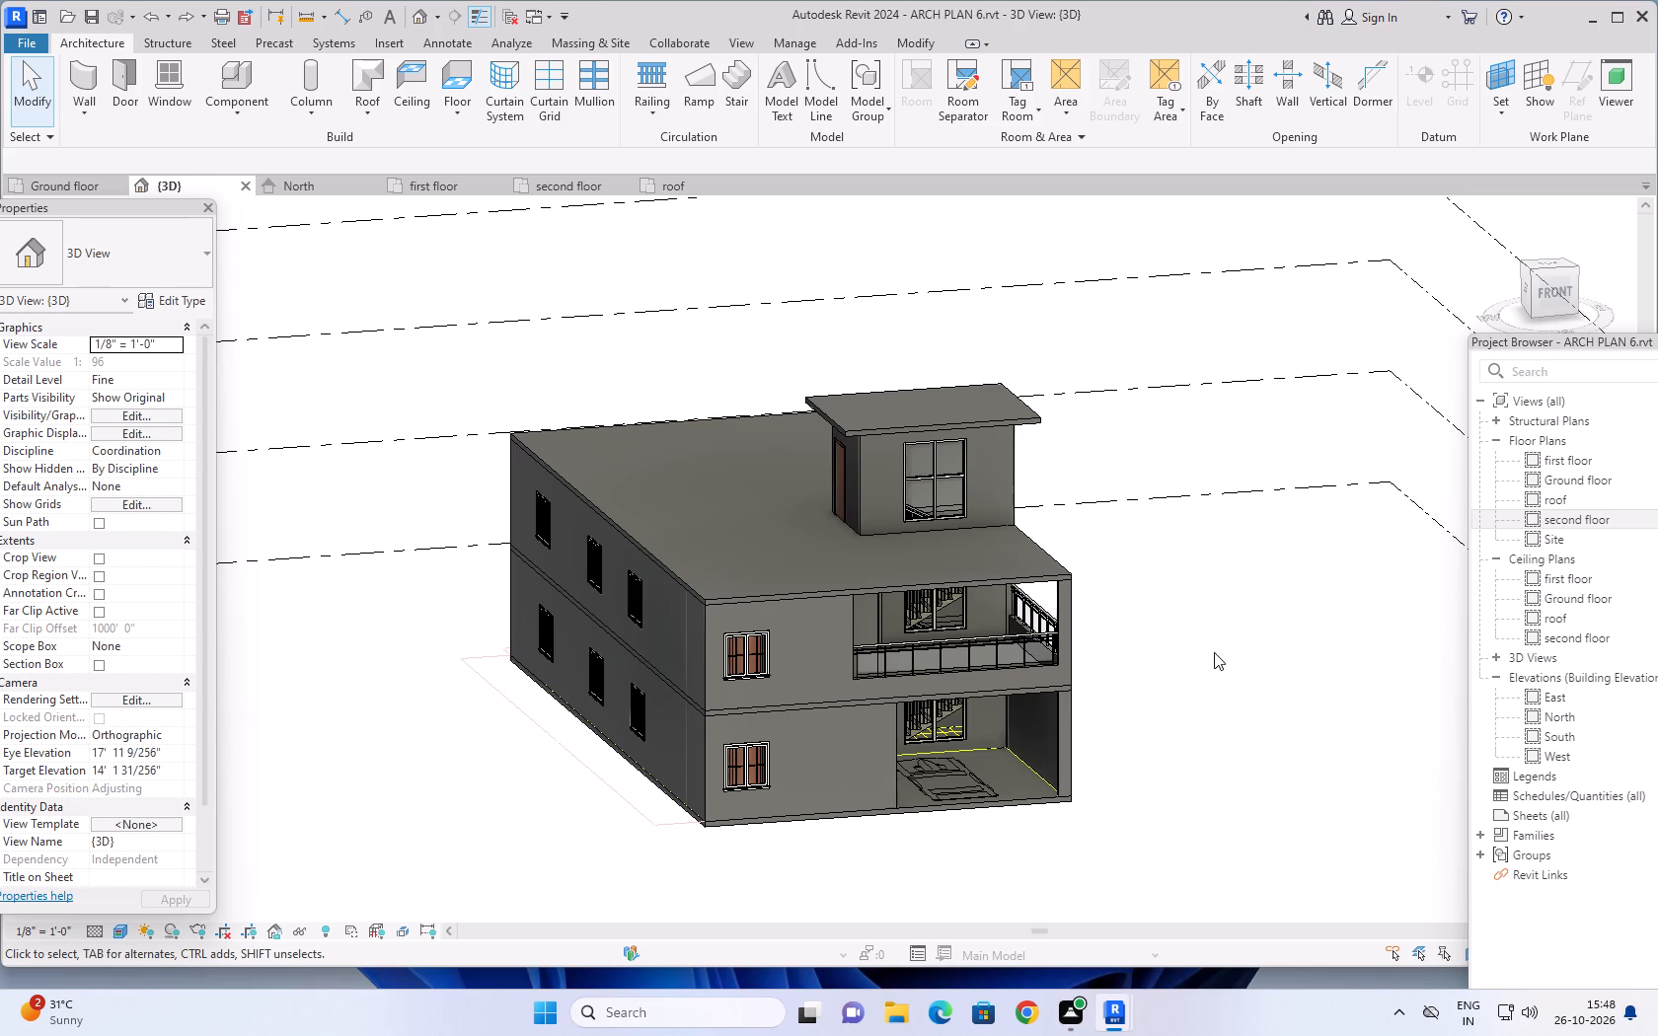
middle_click_drag(1206, 648, 1169, 558)
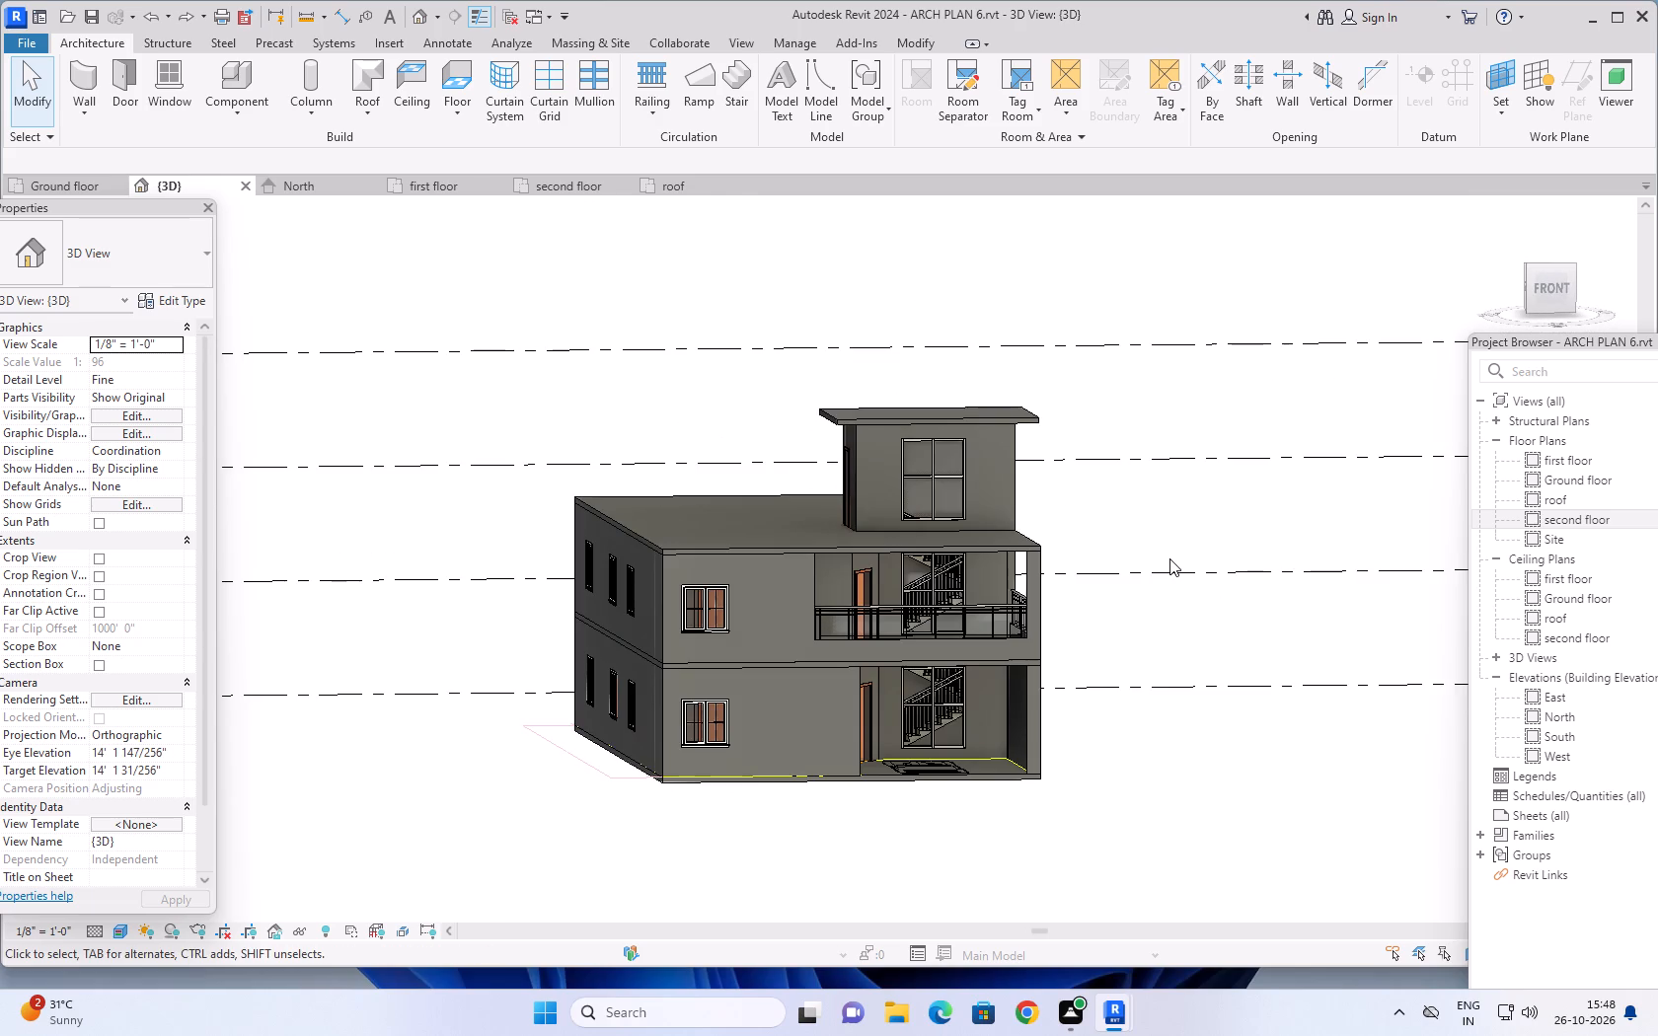
middle_click_drag(1218, 497, 1186, 501)
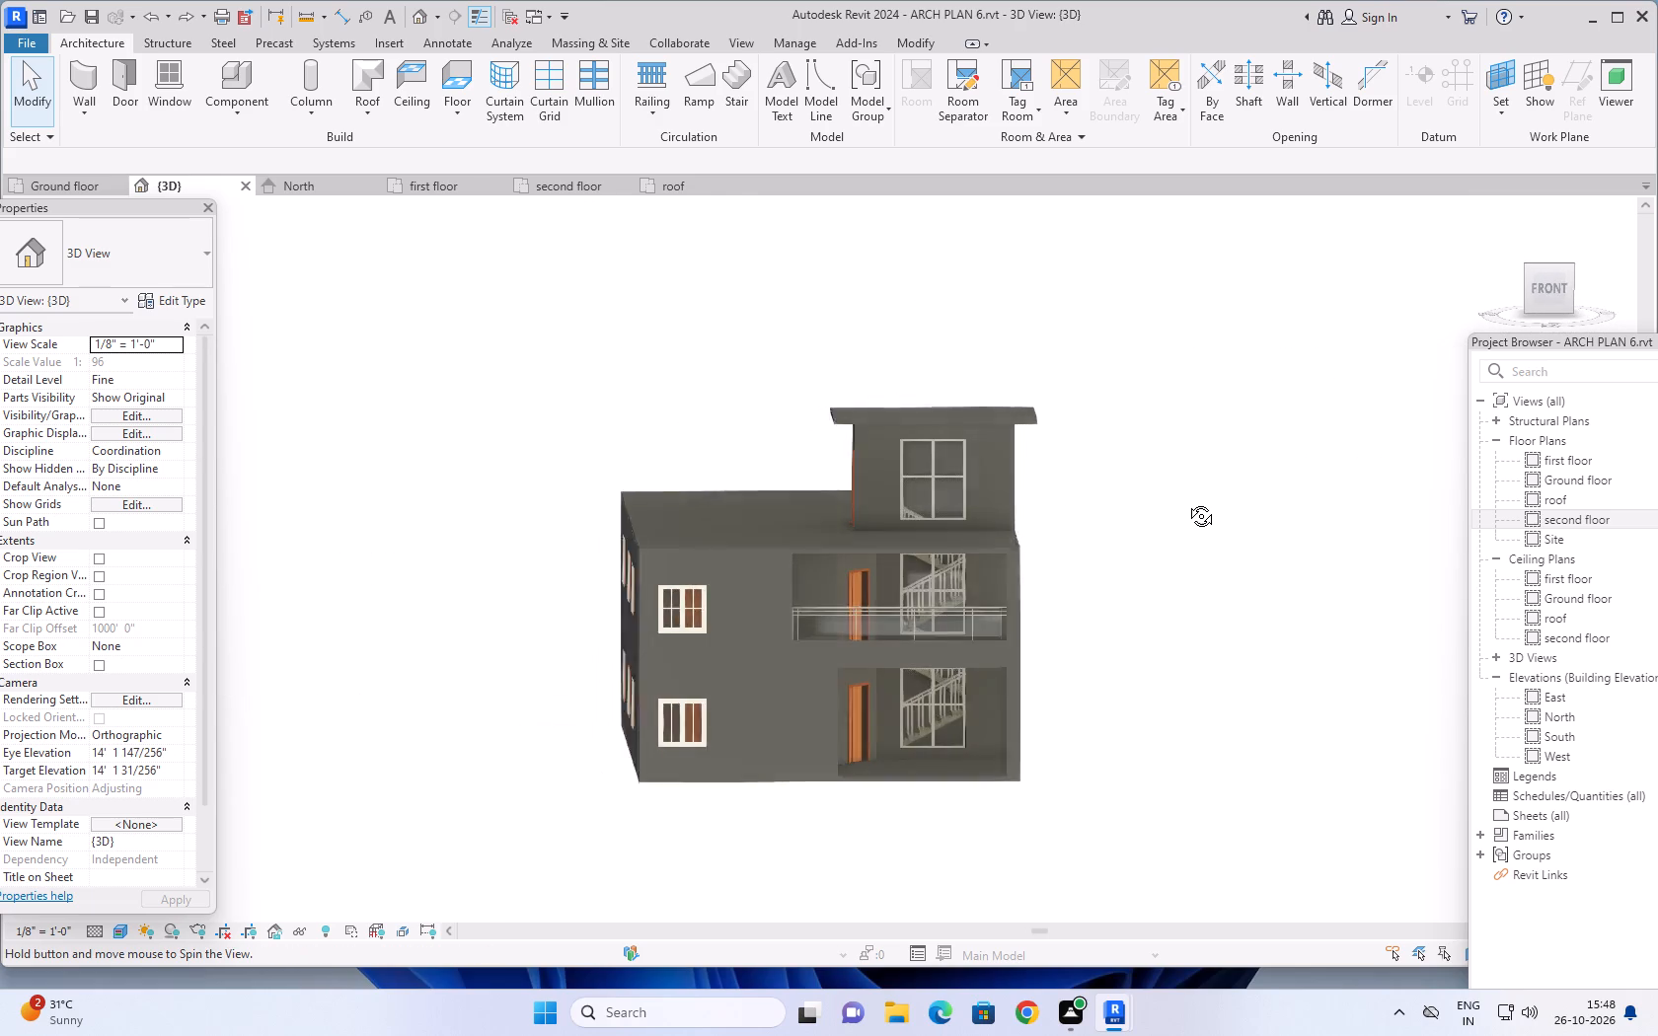
middle_click_drag(1186, 501, 1158, 517)
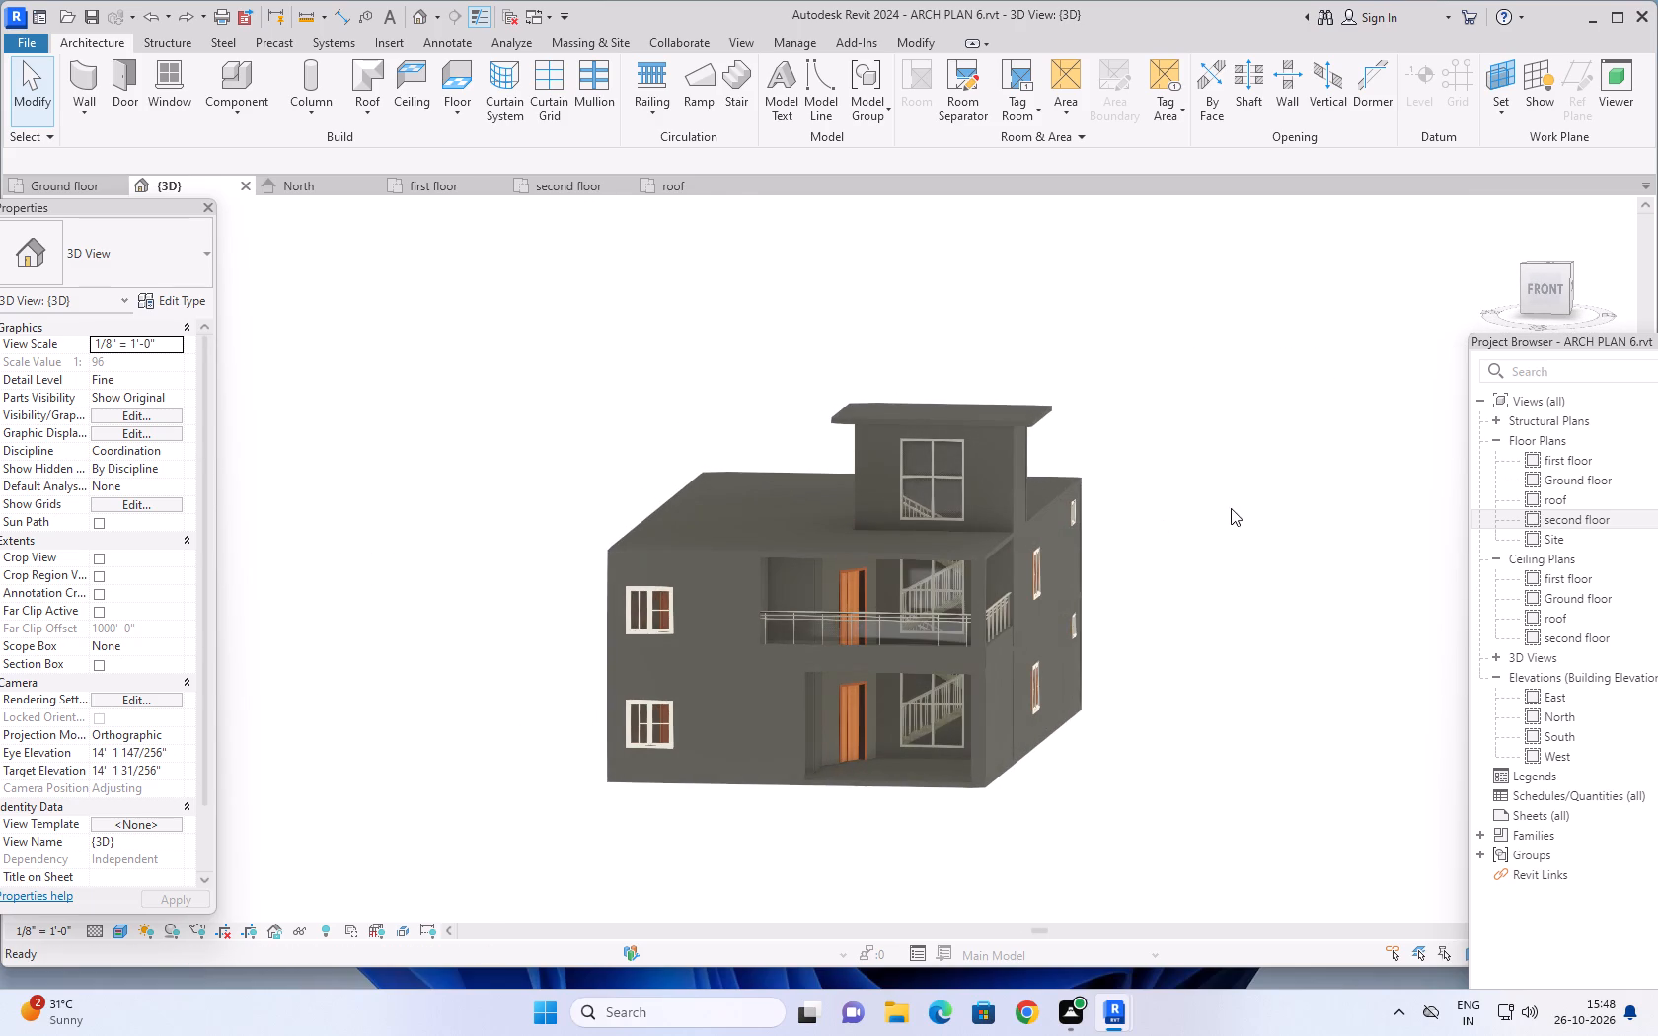
middle_click_drag(1238, 507, 1311, 491)
middle_click_drag(1313, 494, 1289, 521, "shift")
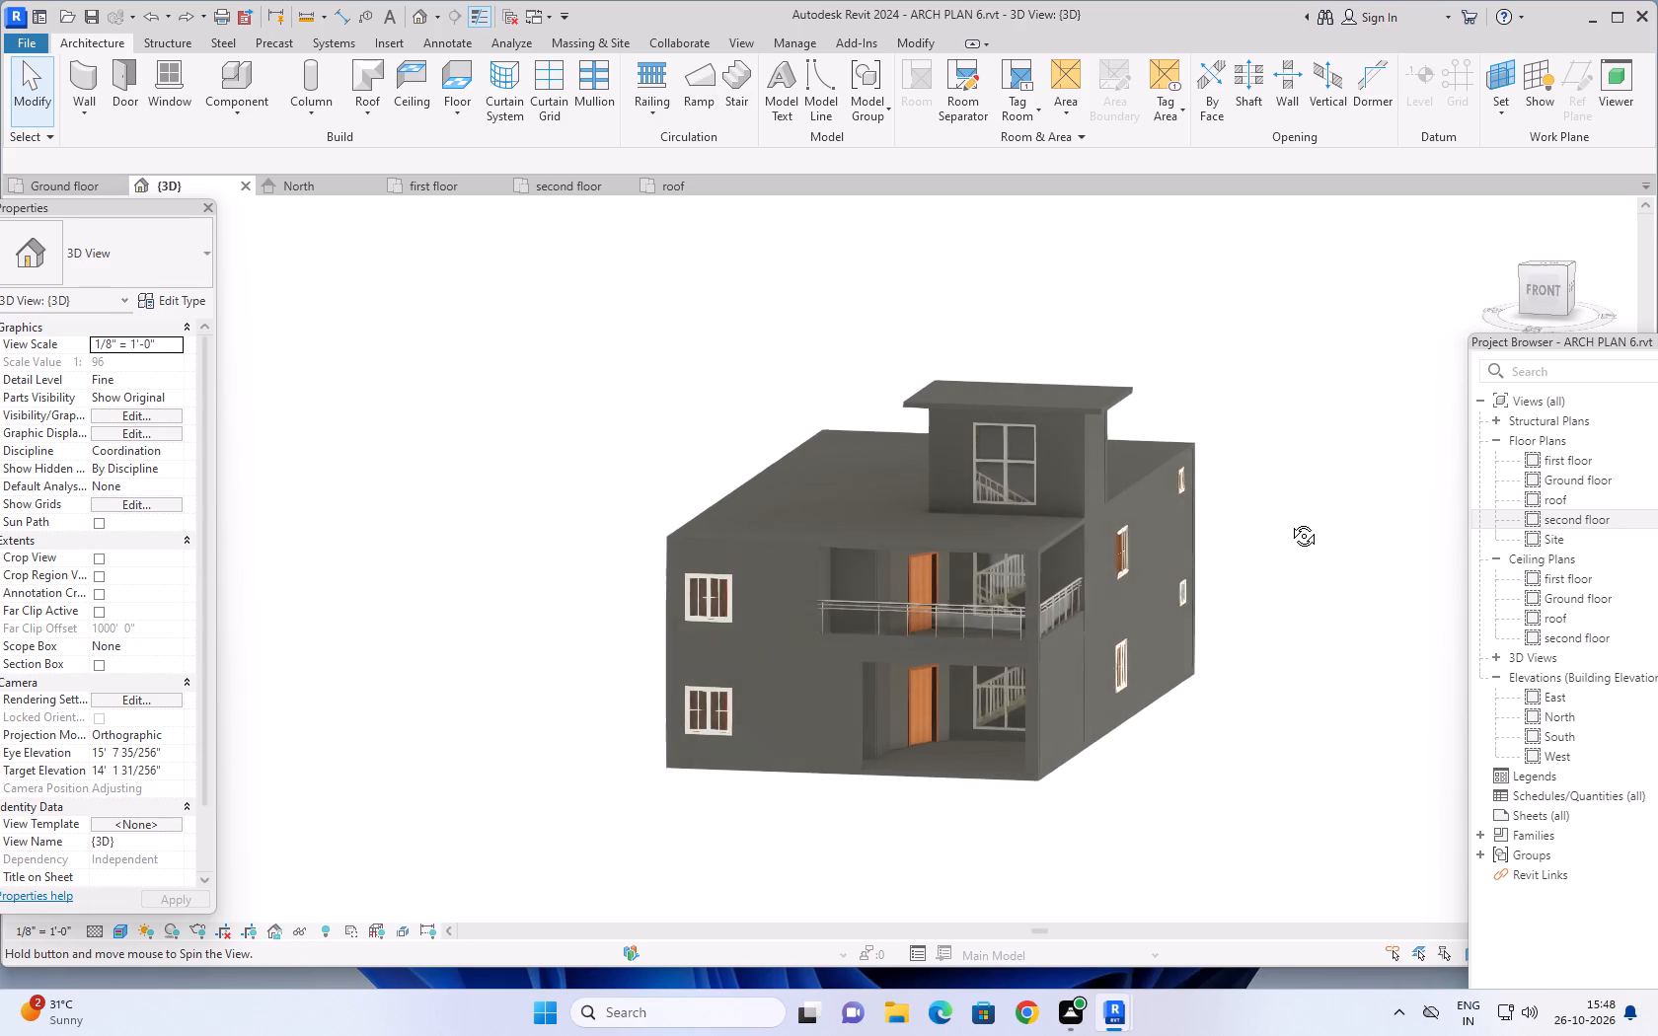
middle_click_drag(1289, 521, 1278, 530, "shift")
middle_click_drag(1315, 519, 1335, 509, "shift")
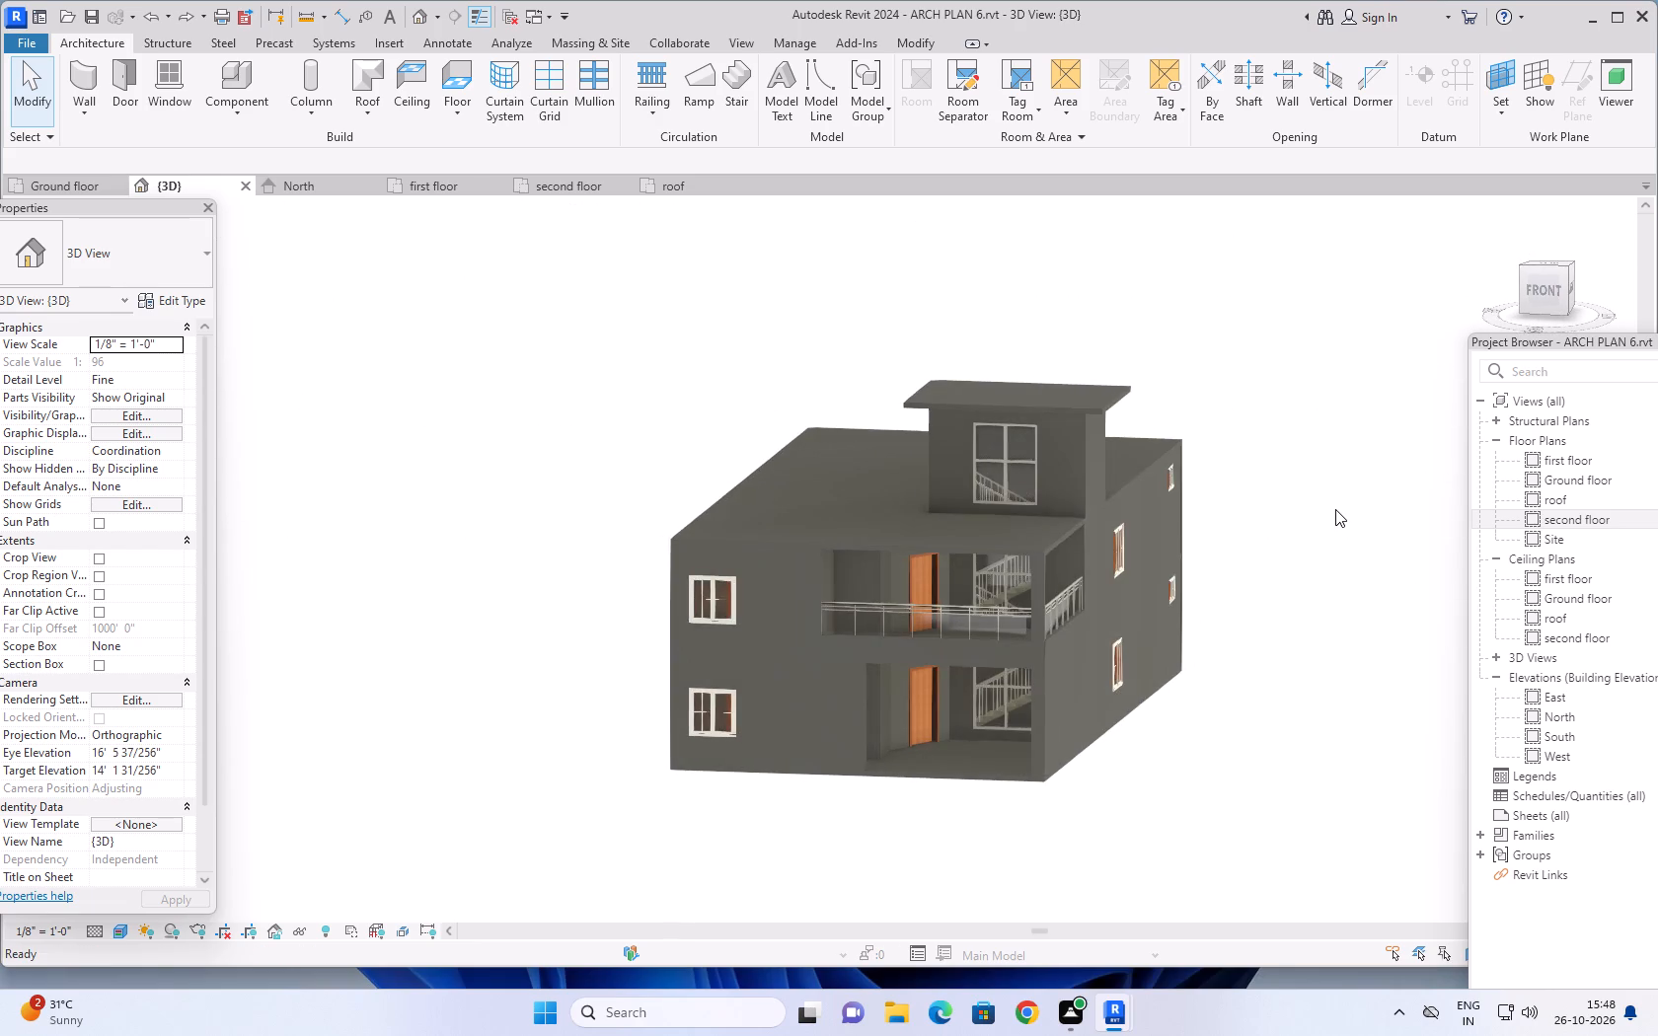
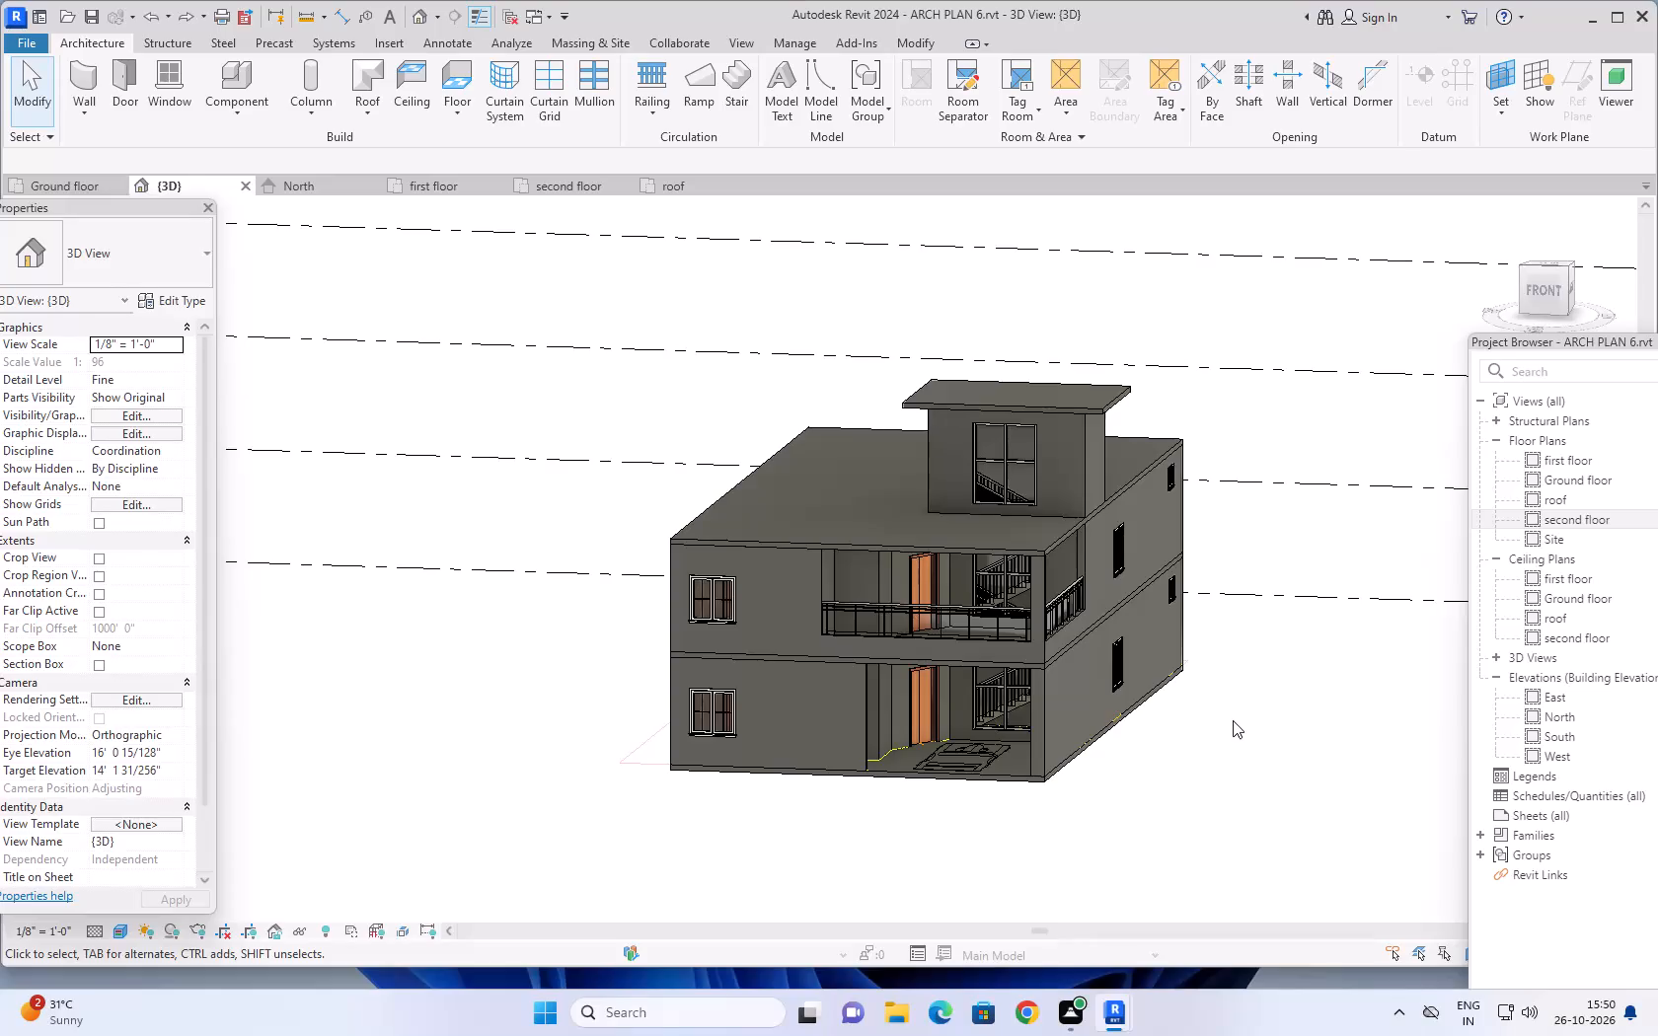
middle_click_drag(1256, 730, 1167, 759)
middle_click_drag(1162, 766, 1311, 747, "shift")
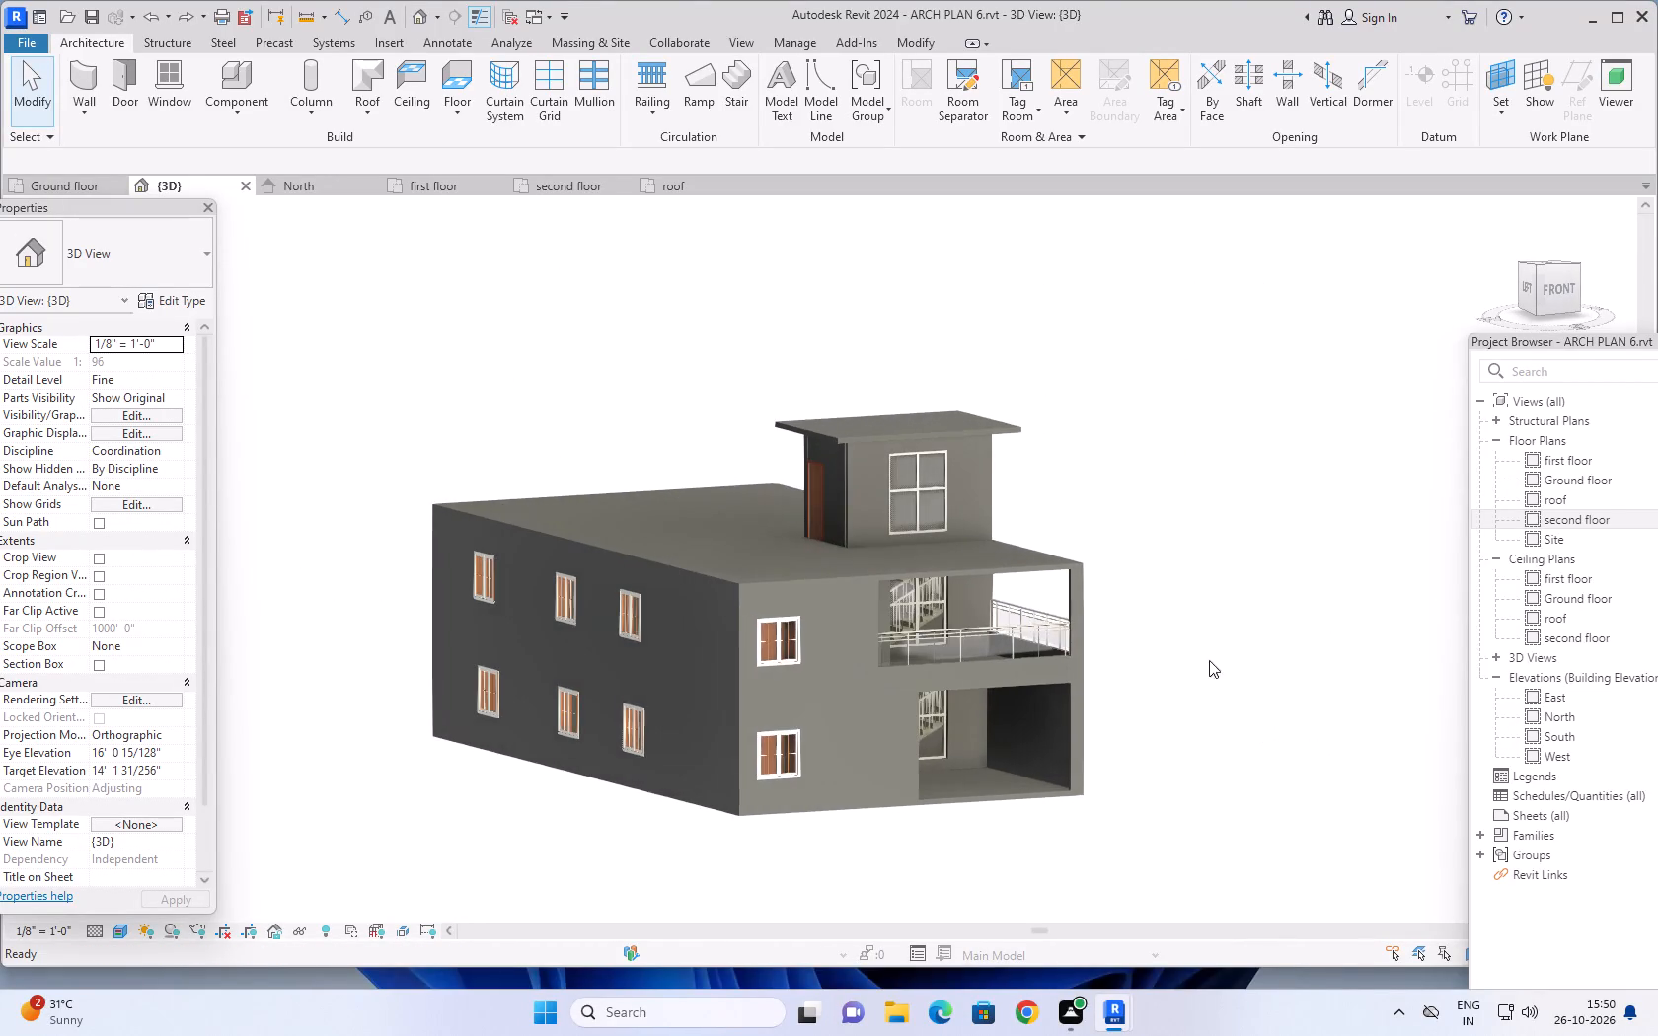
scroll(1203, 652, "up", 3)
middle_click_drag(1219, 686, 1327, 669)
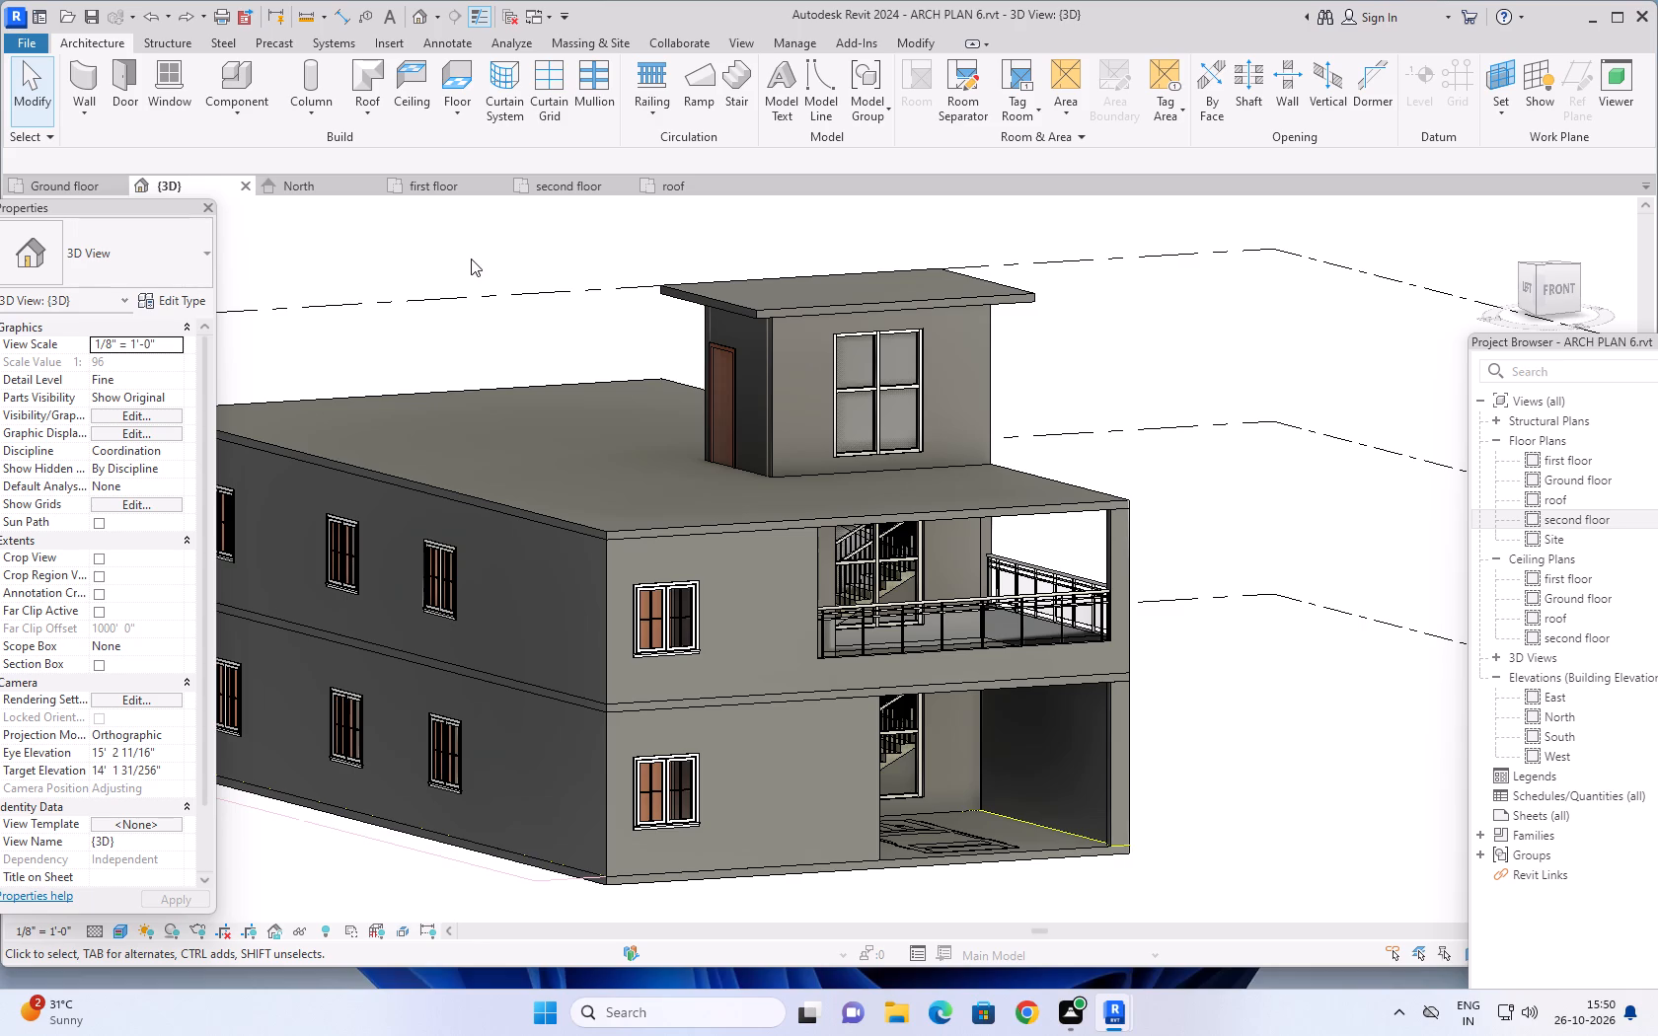
In the second floor plan, set up a 6" Basic Wall with its top Unconnected and a height of 3' 0".
left_click(575, 183)
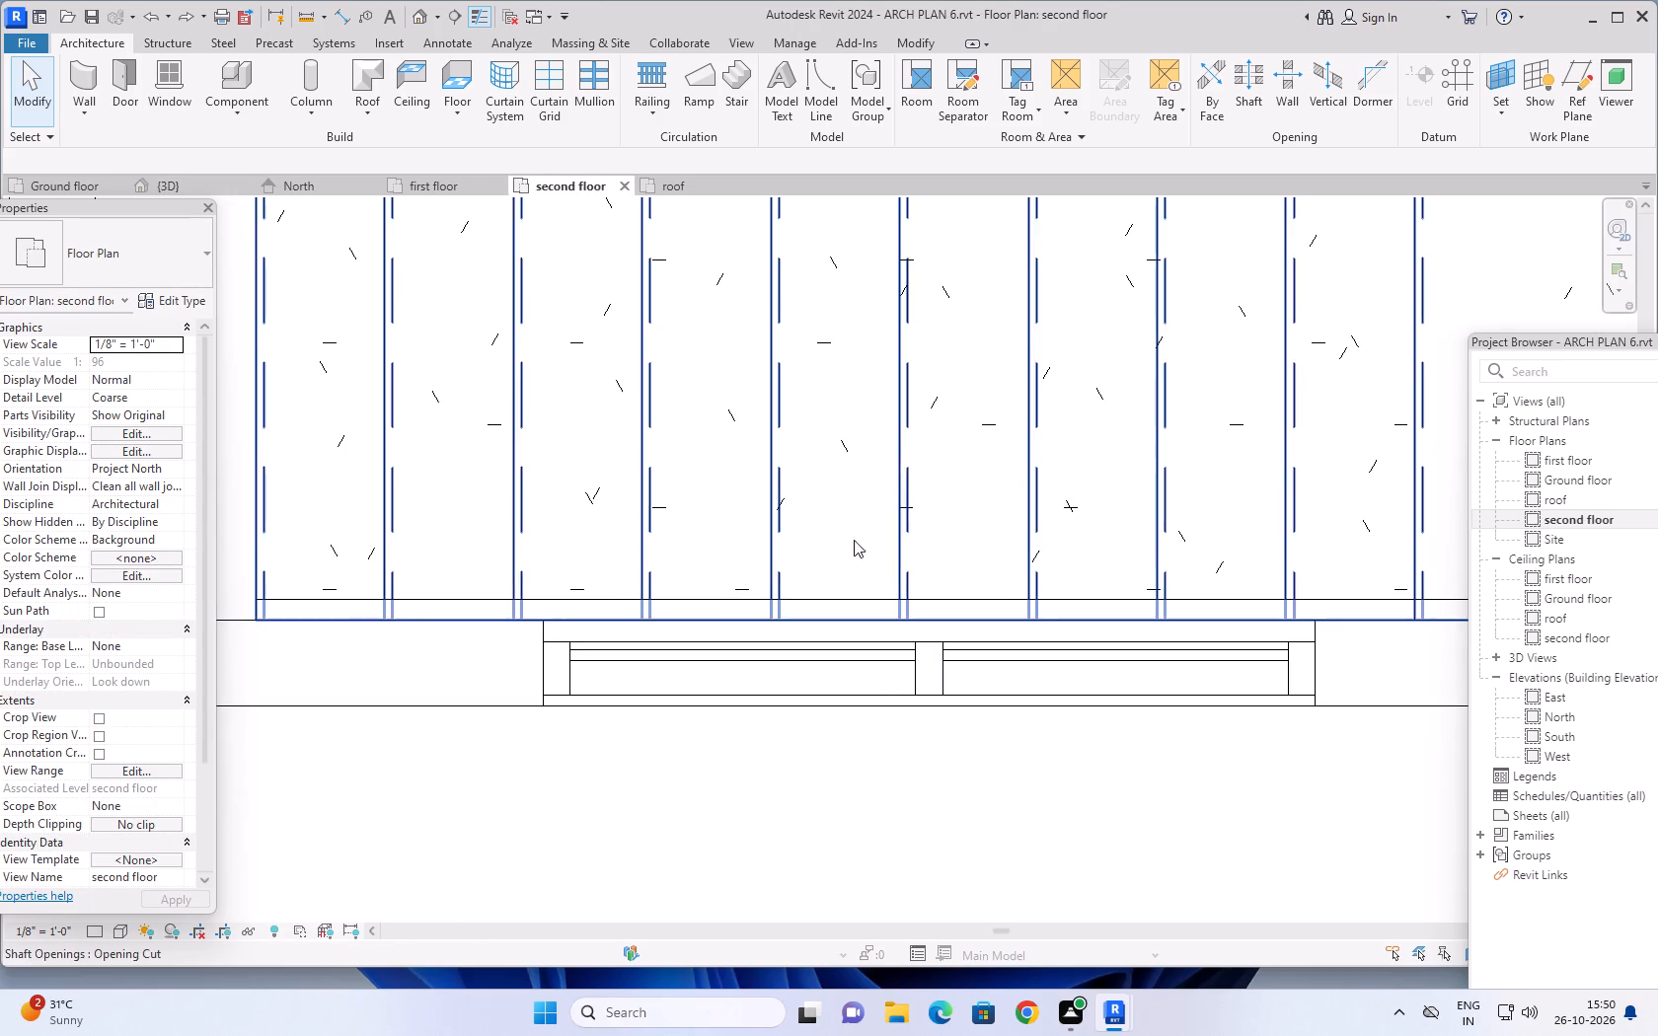
scroll(914, 779, "down", 8)
middle_click_drag(949, 828, 898, 619)
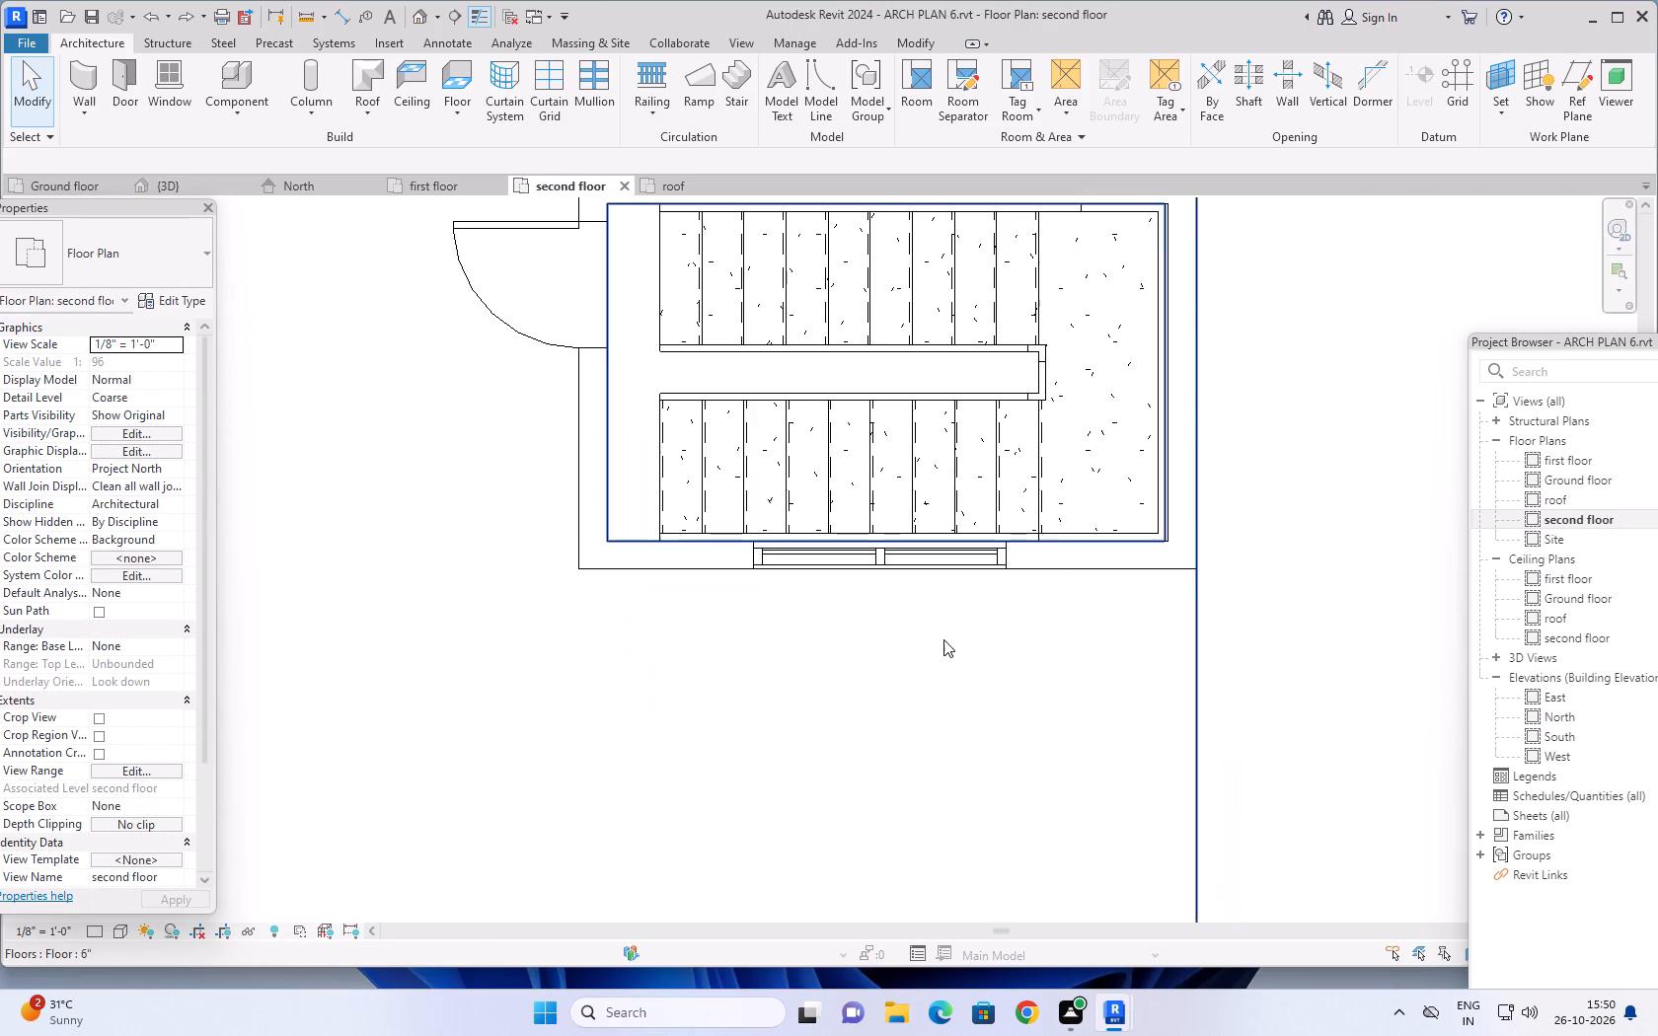
scroll(986, 684, "down", 10)
middle_click_drag(1164, 651, 1149, 584)
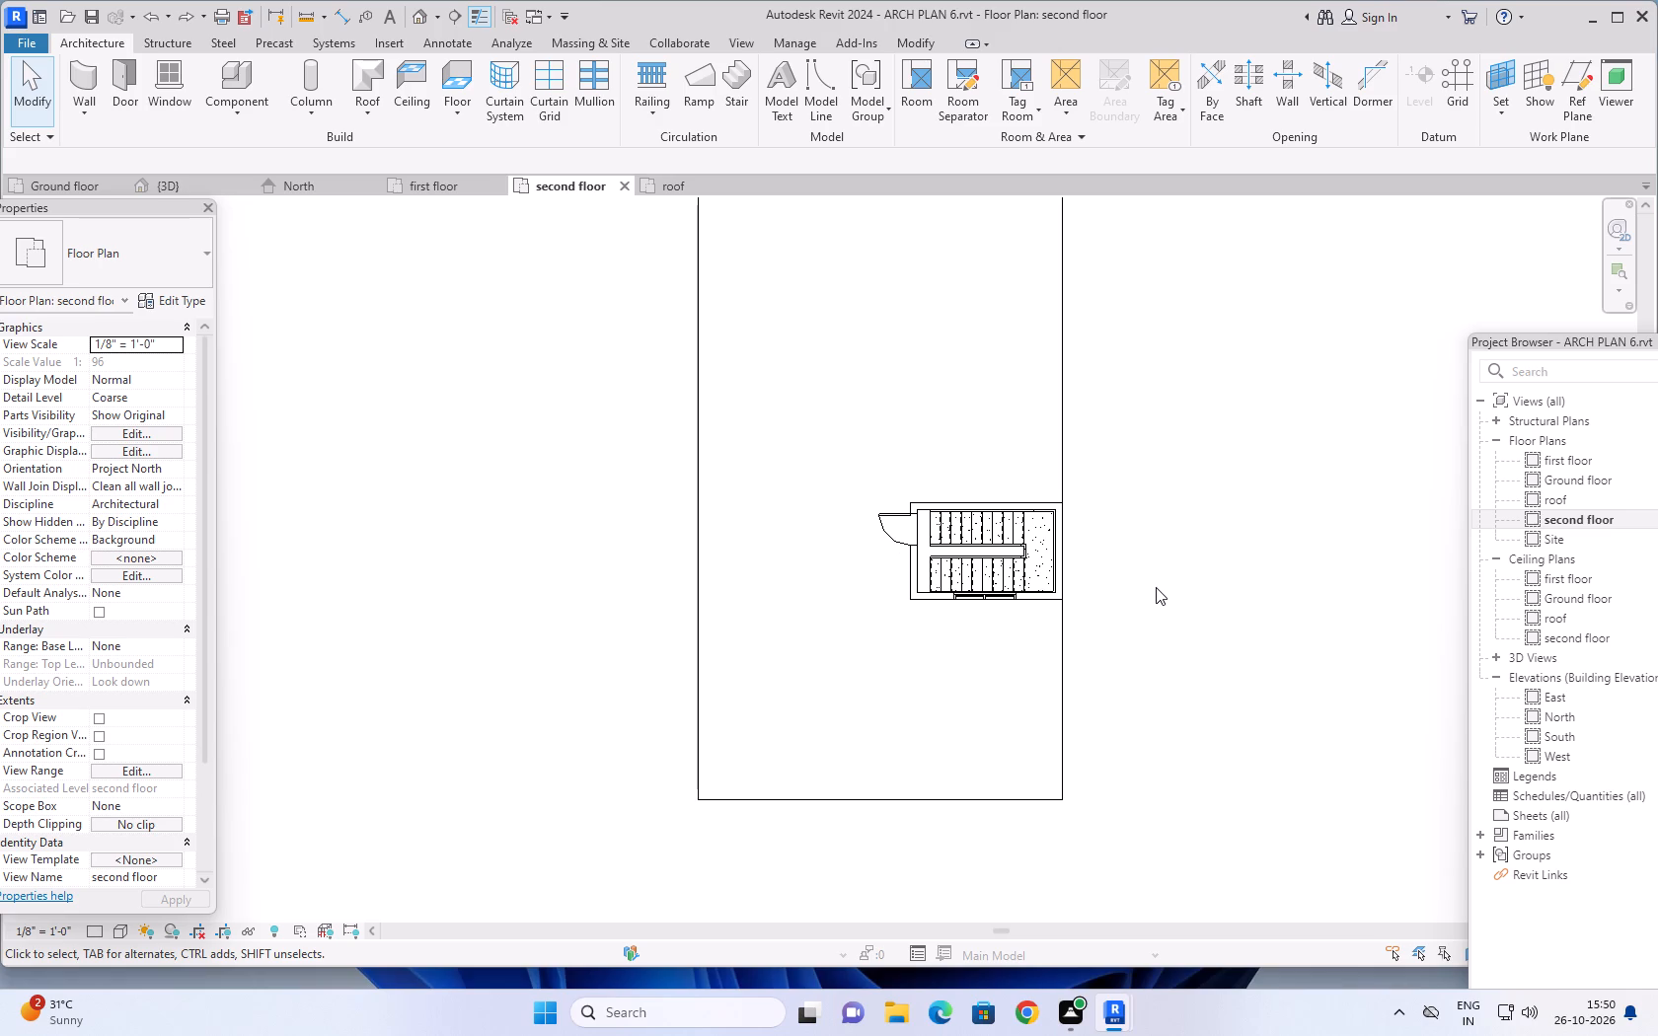
scroll(1186, 416, "down", 3)
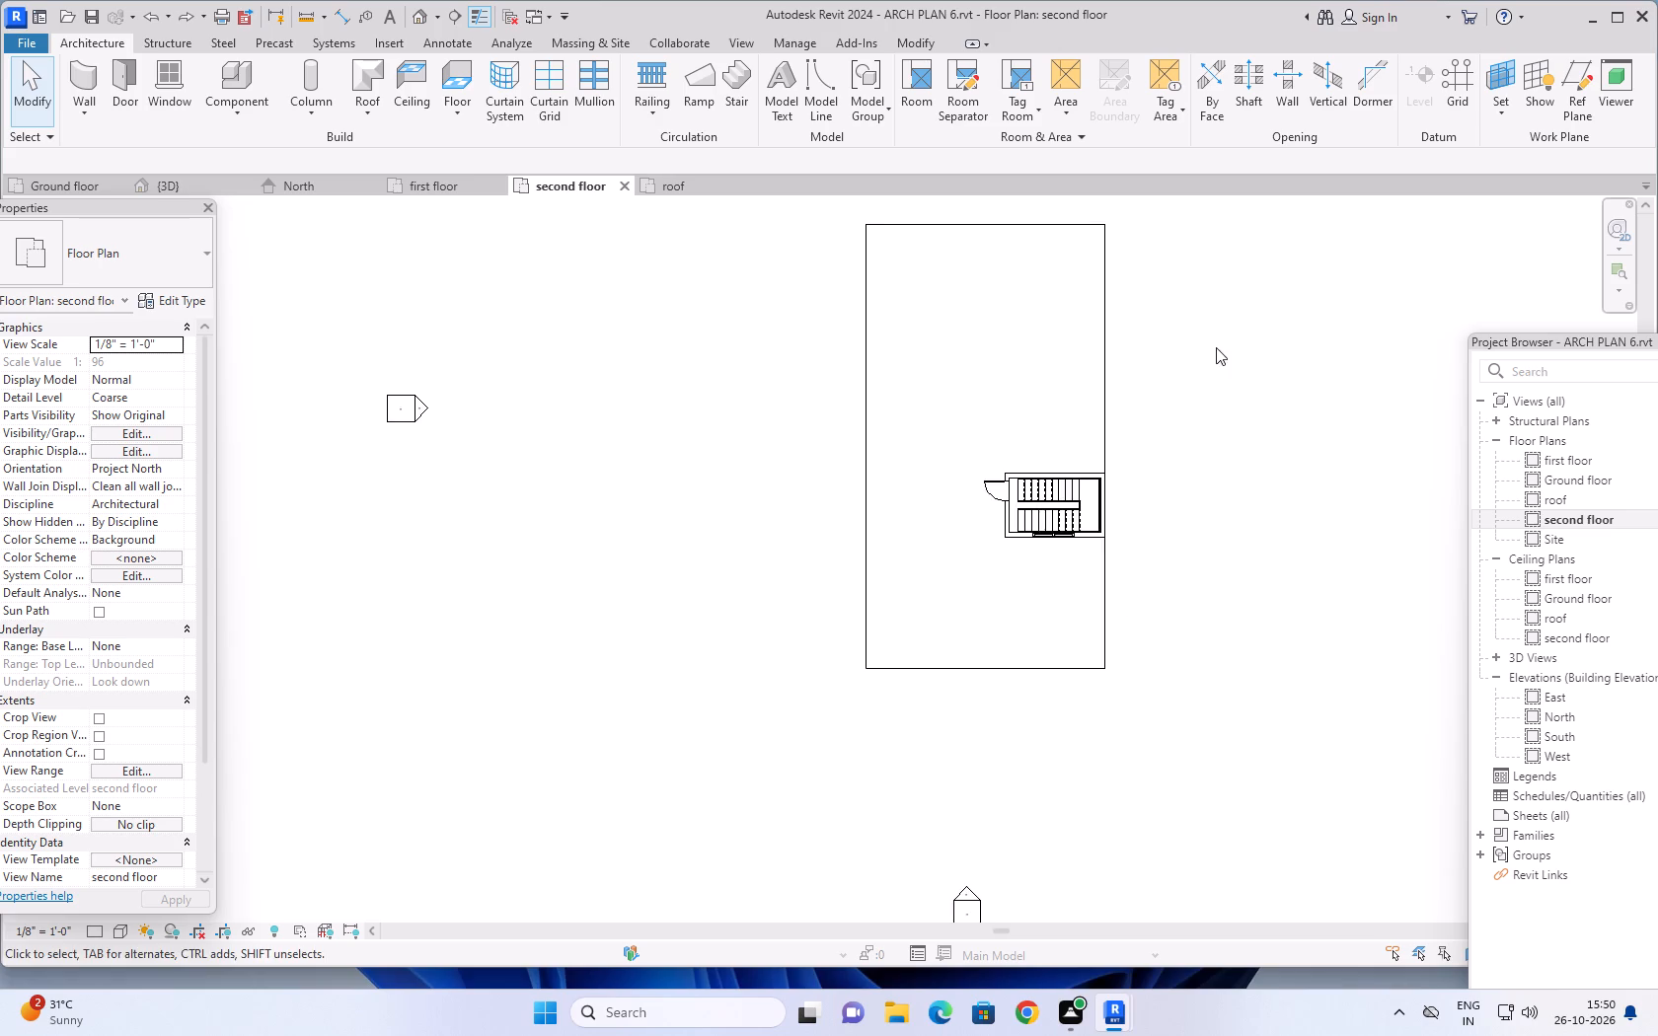
middle_click_drag(1216, 348, 1167, 440)
scroll(1167, 440, "down", 1)
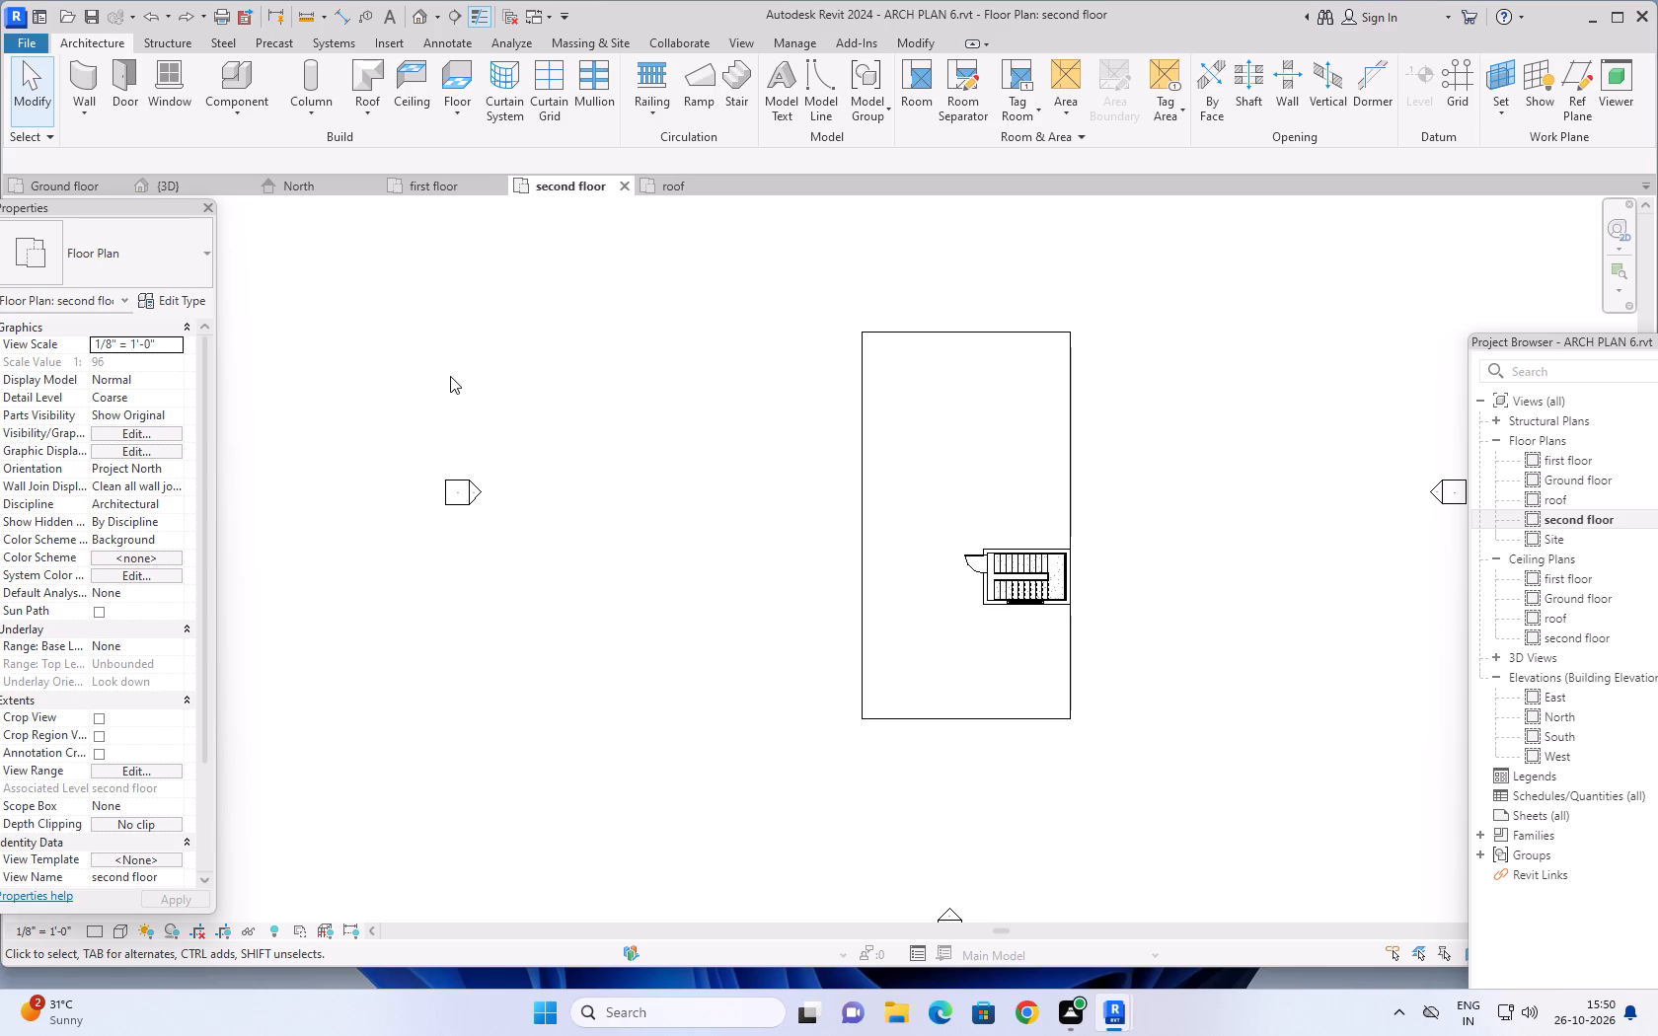
middle_click_drag(1177, 307, 1053, 333)
scroll(1047, 323, "down", 3)
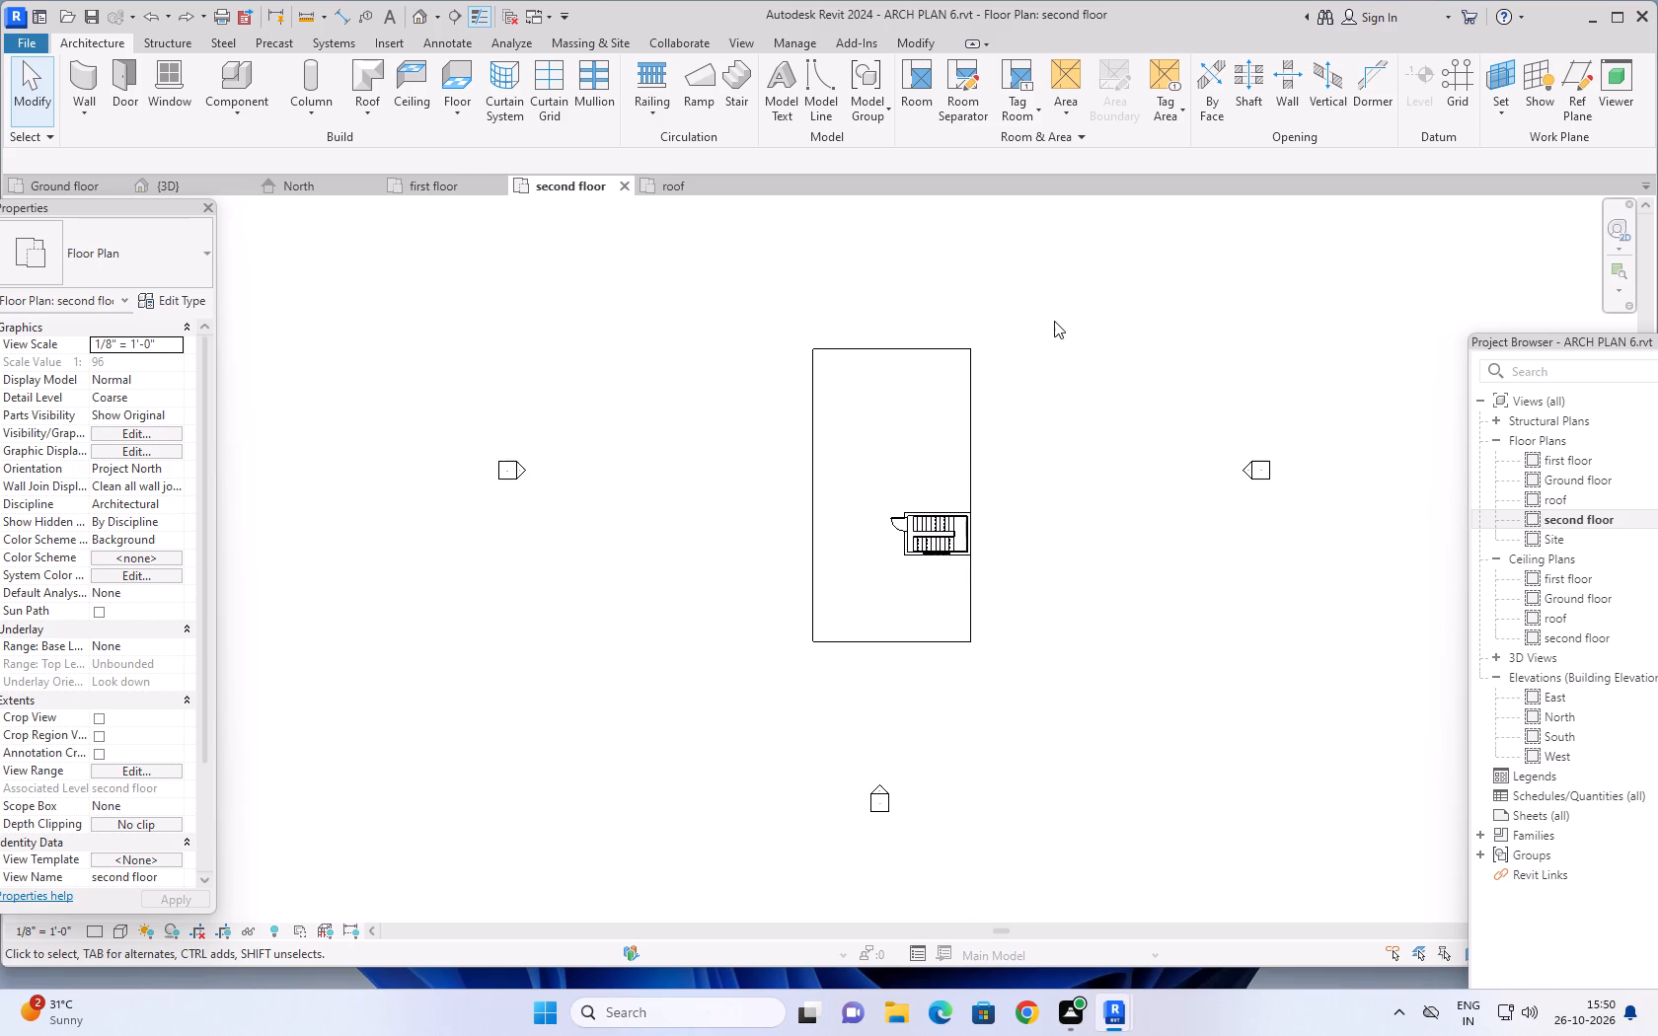
middle_click_drag(1088, 310, 1061, 343)
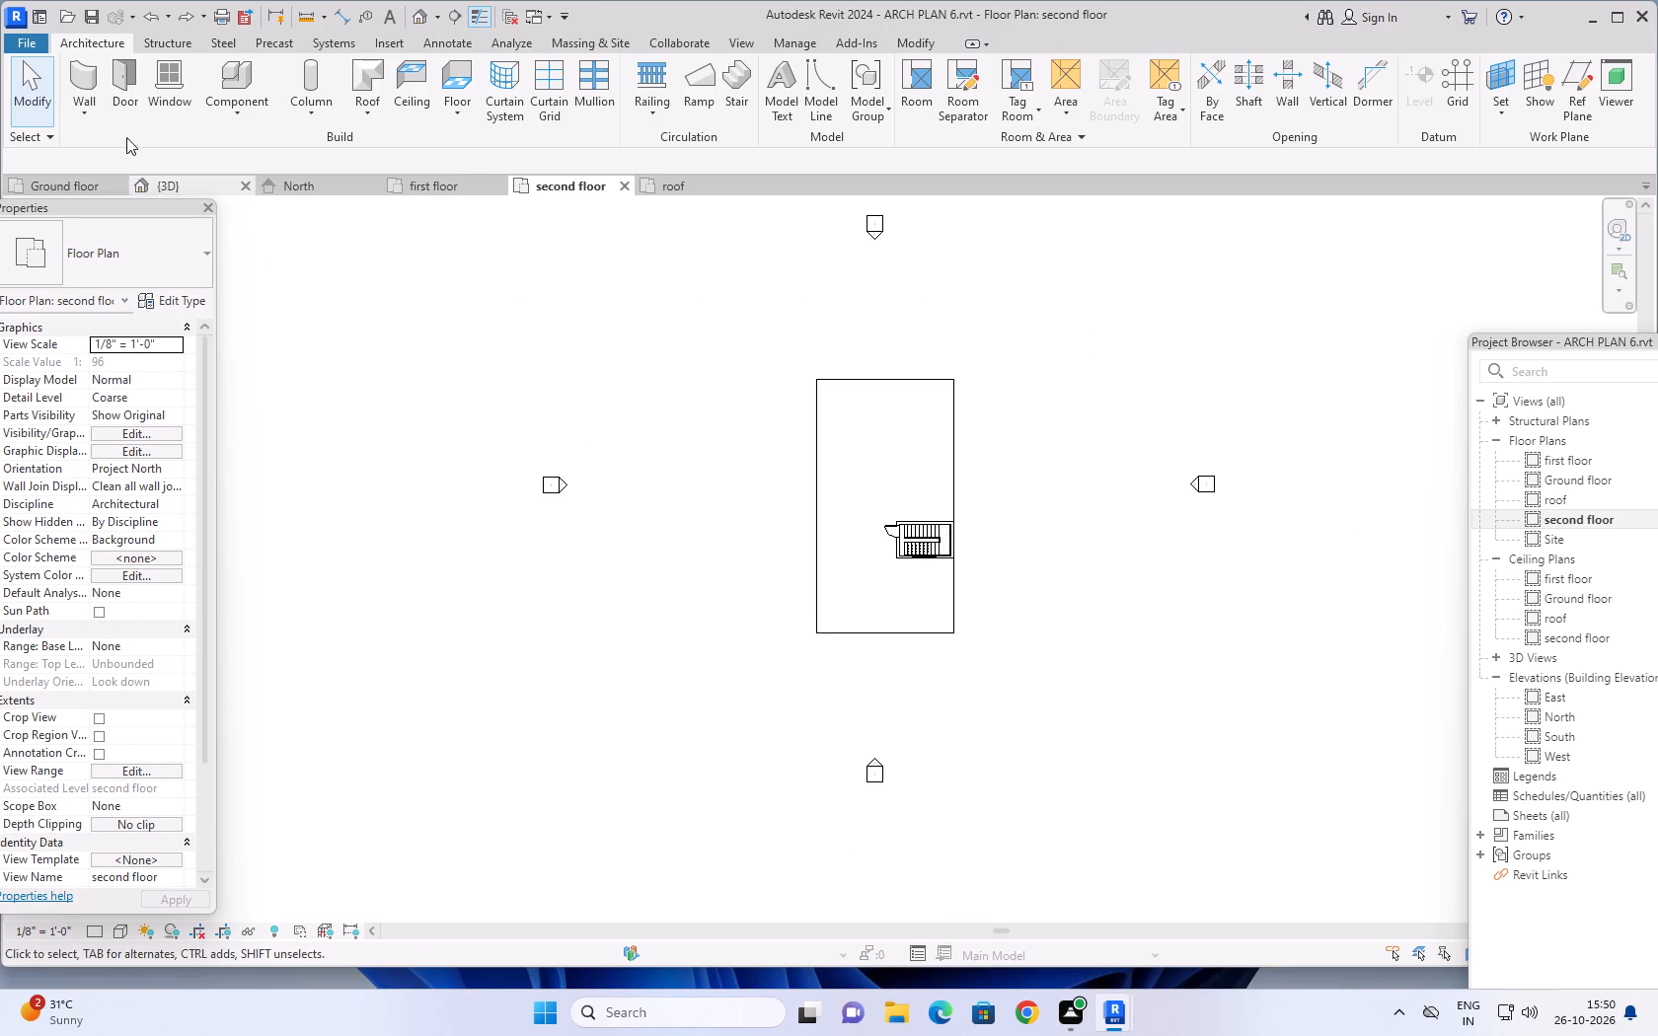
left_click(90, 77)
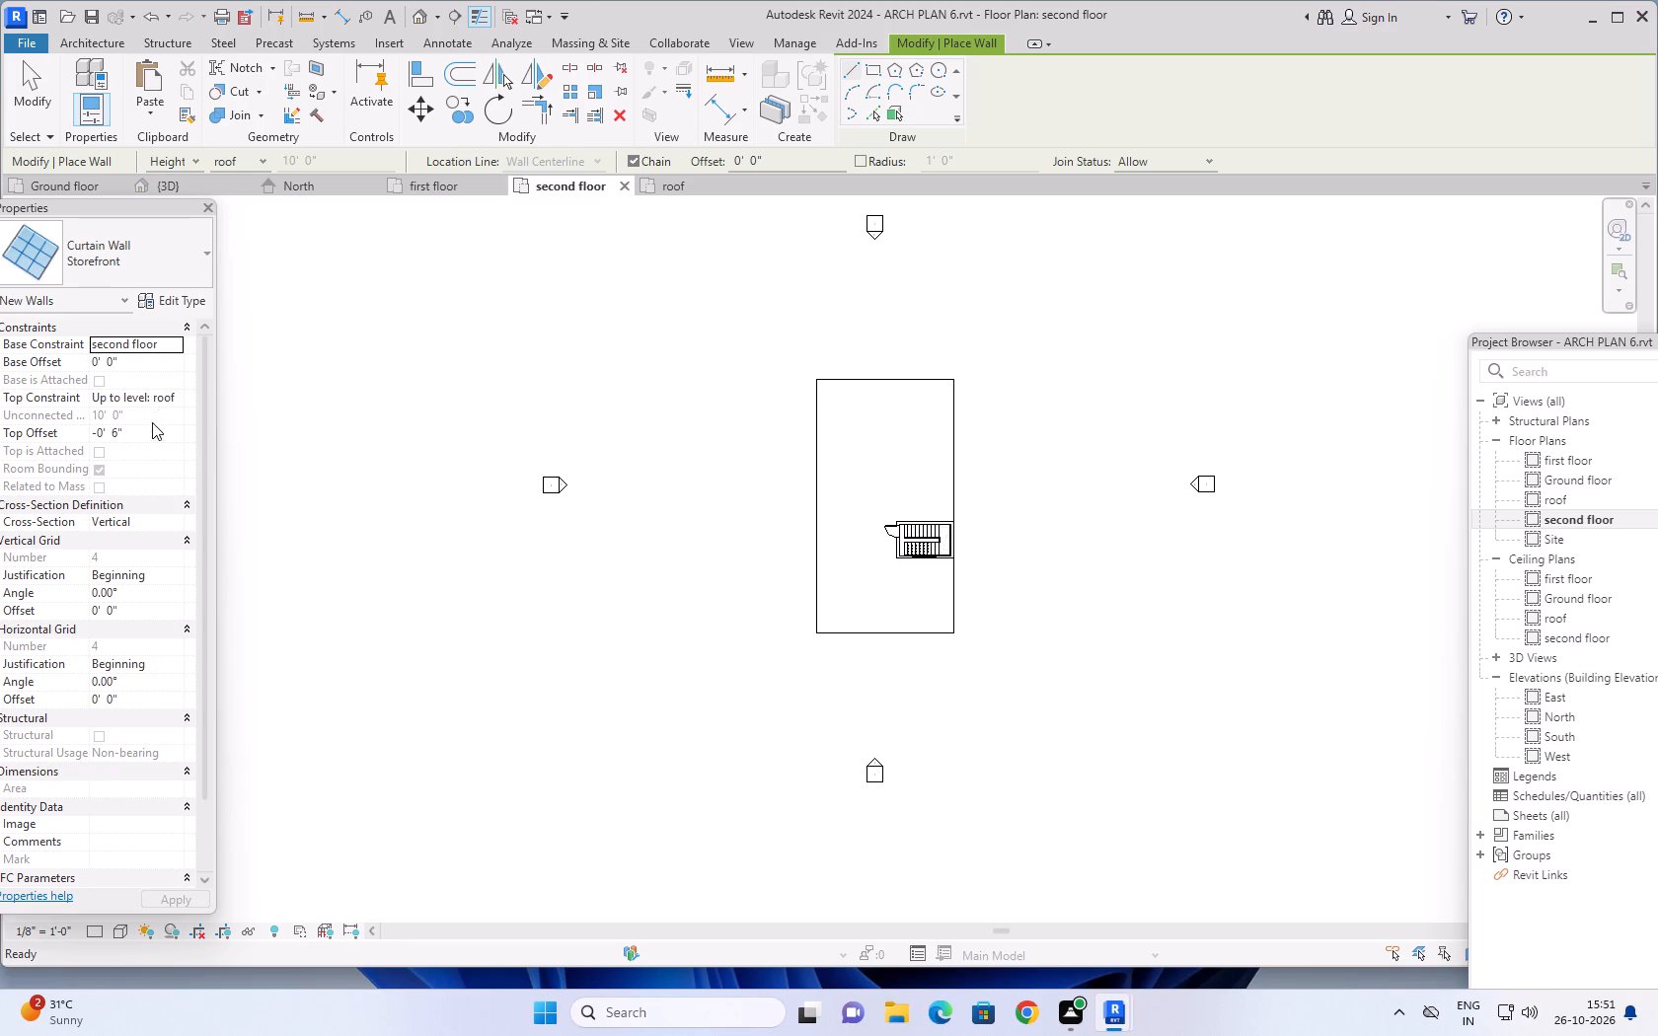
left_click(172, 402)
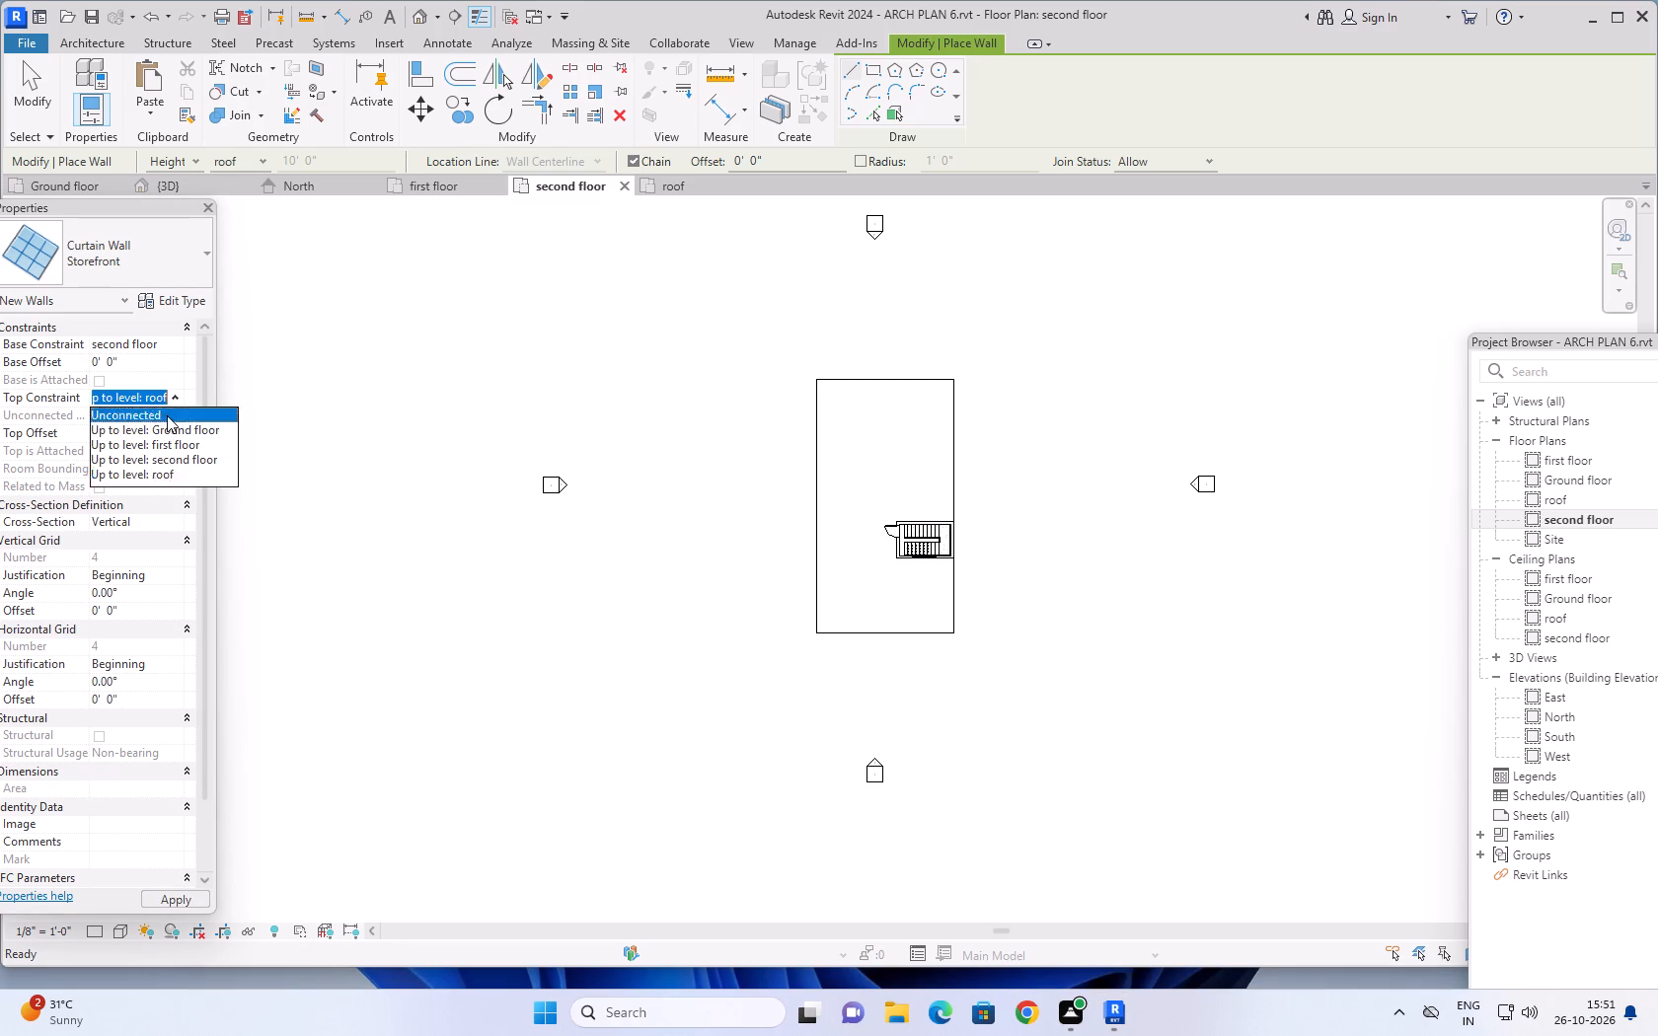
left_click(167, 415)
left_click(153, 420)
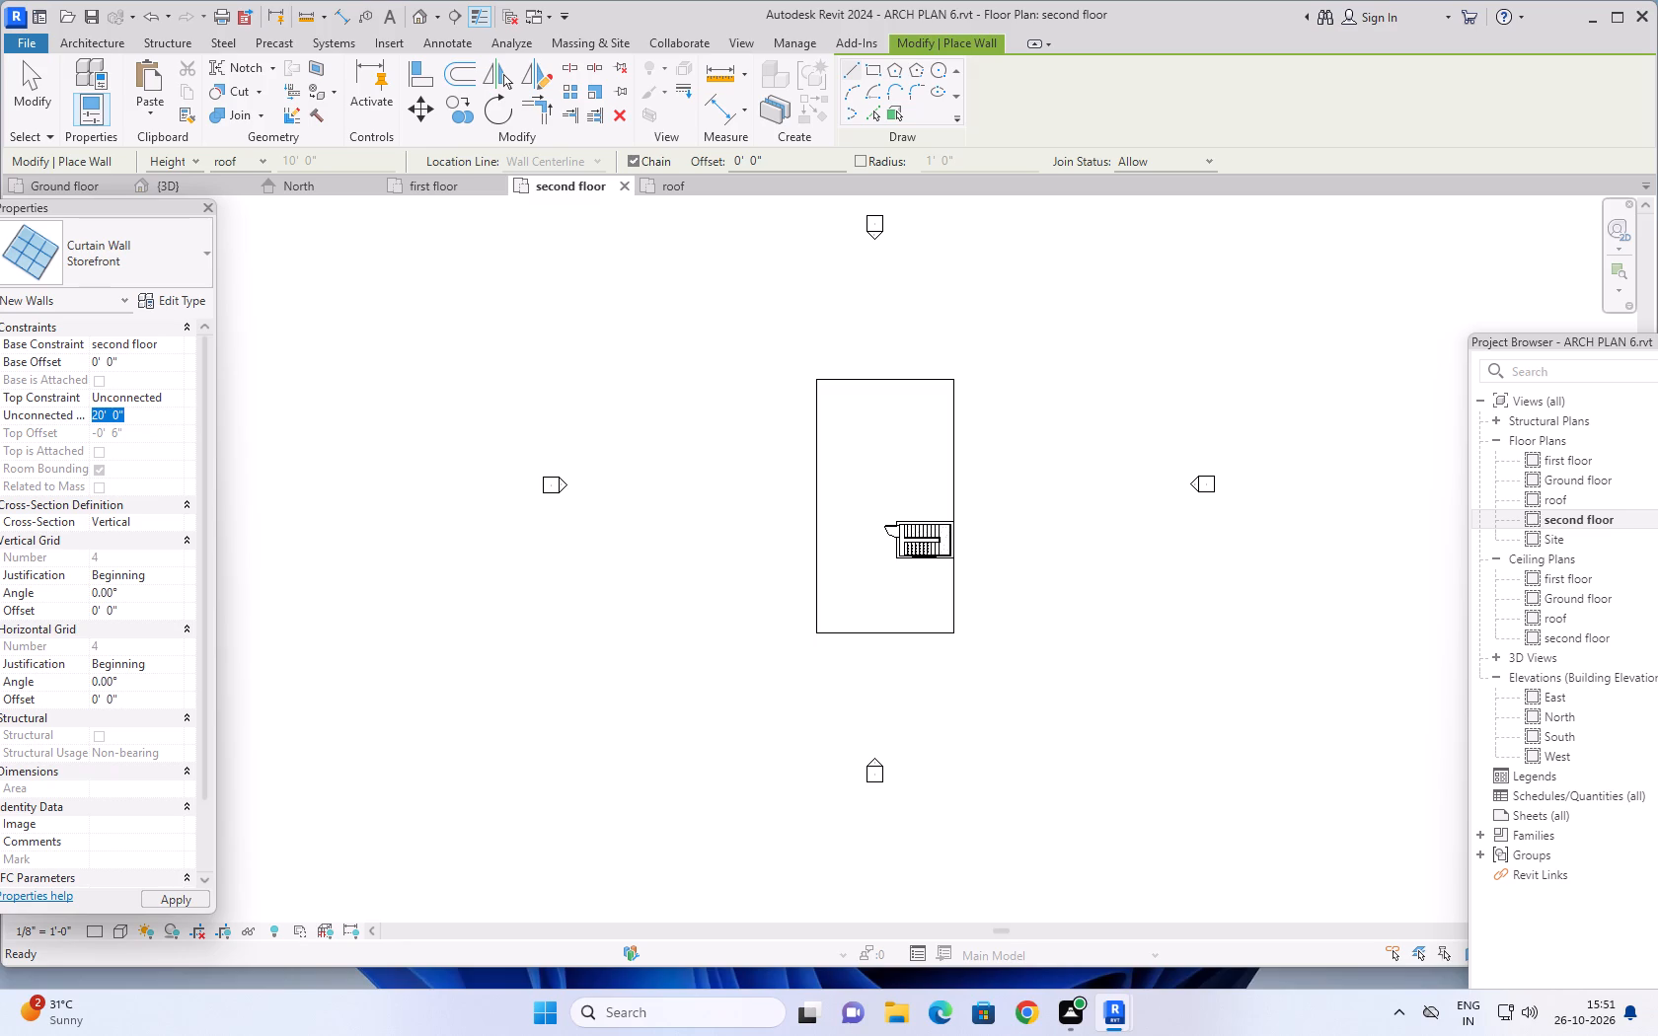
left_click(183, 252)
scroll(131, 345, "up", 5)
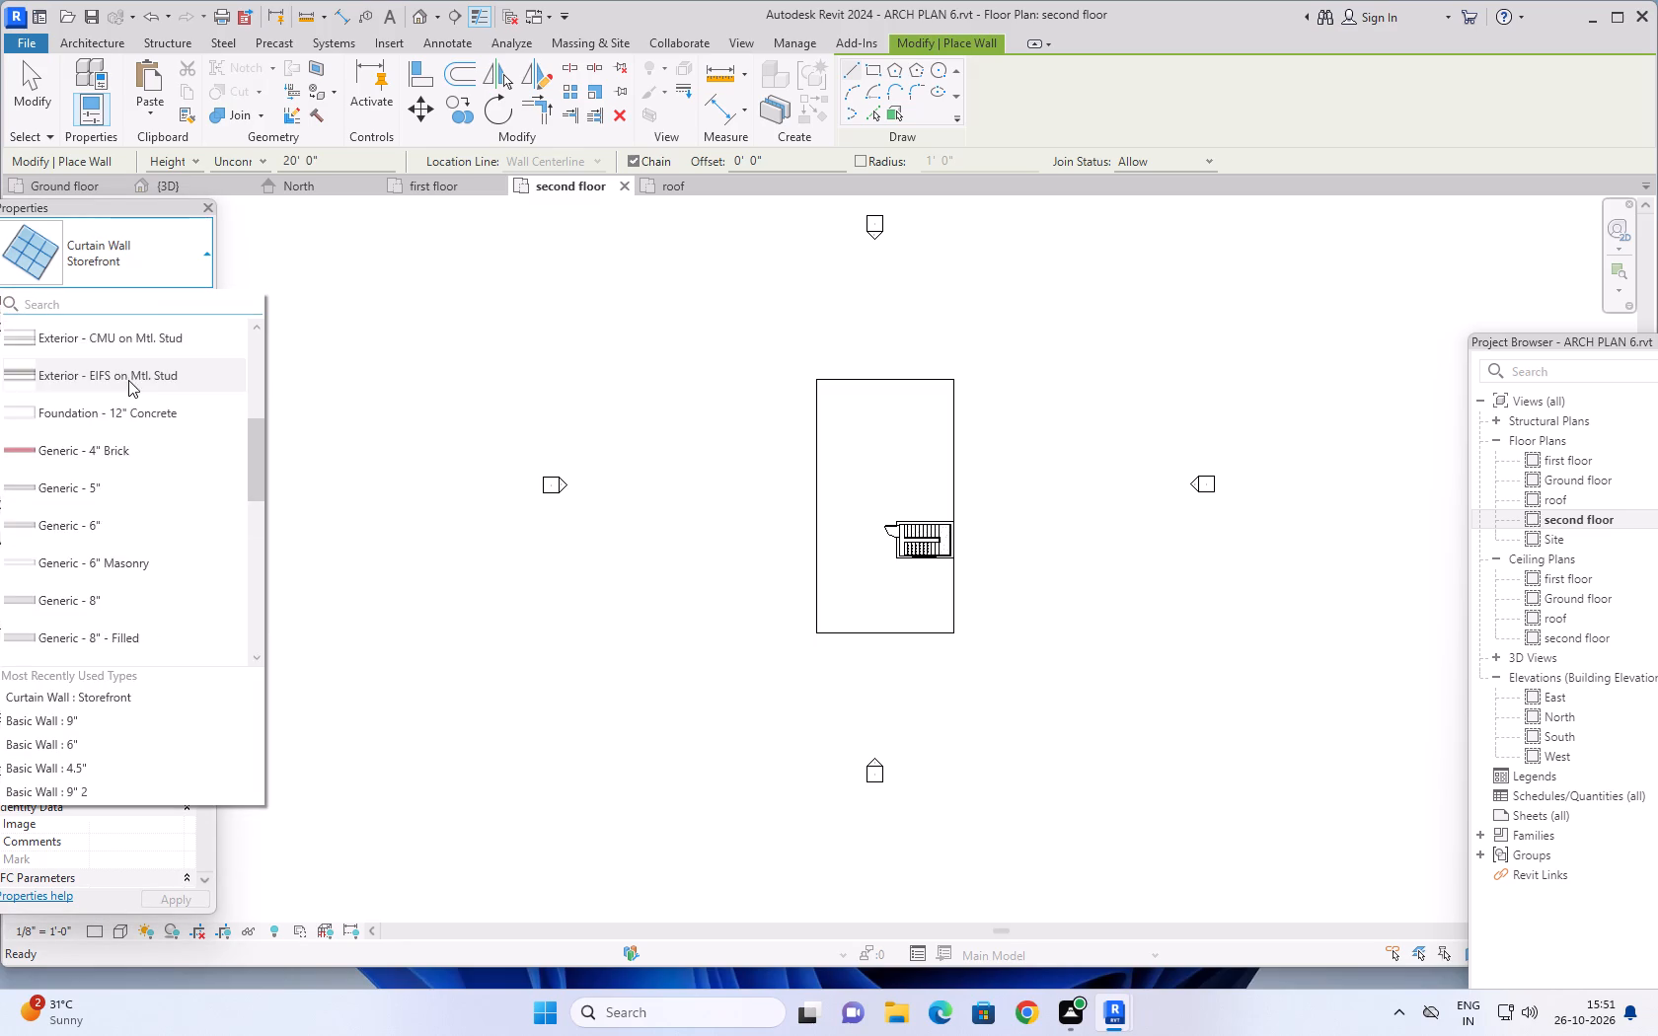
scroll(128, 380, "up", 11)
left_click(116, 395)
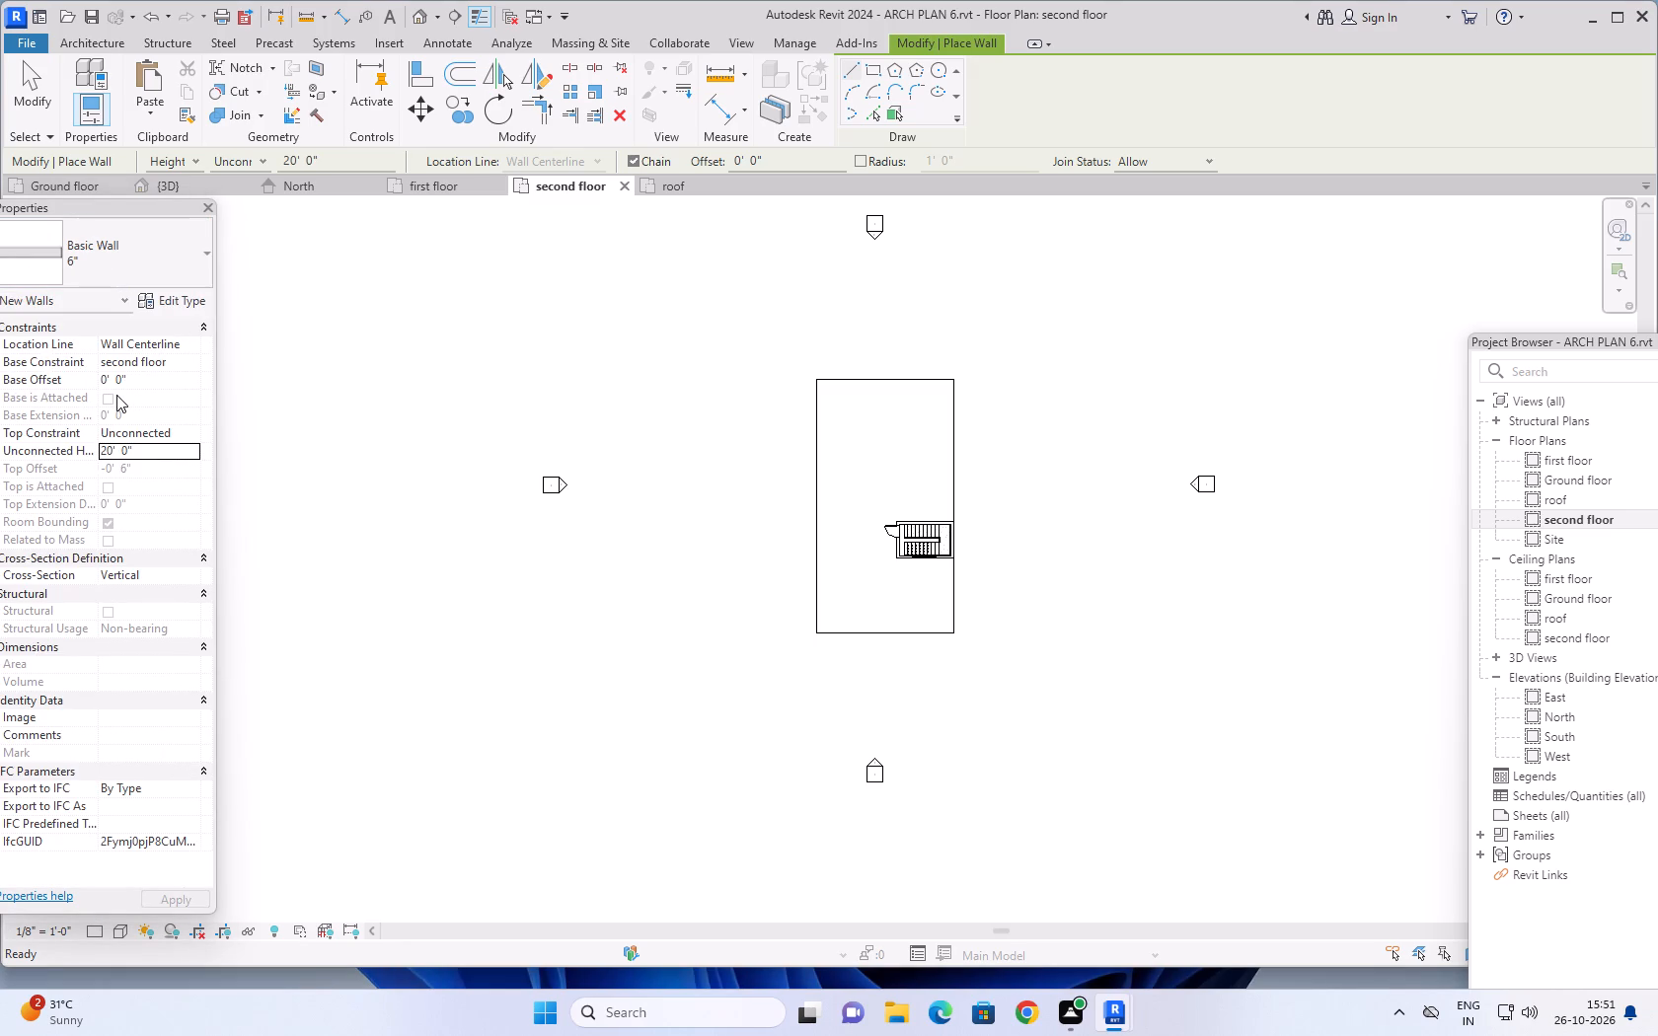
left_click(172, 449)
key("3")
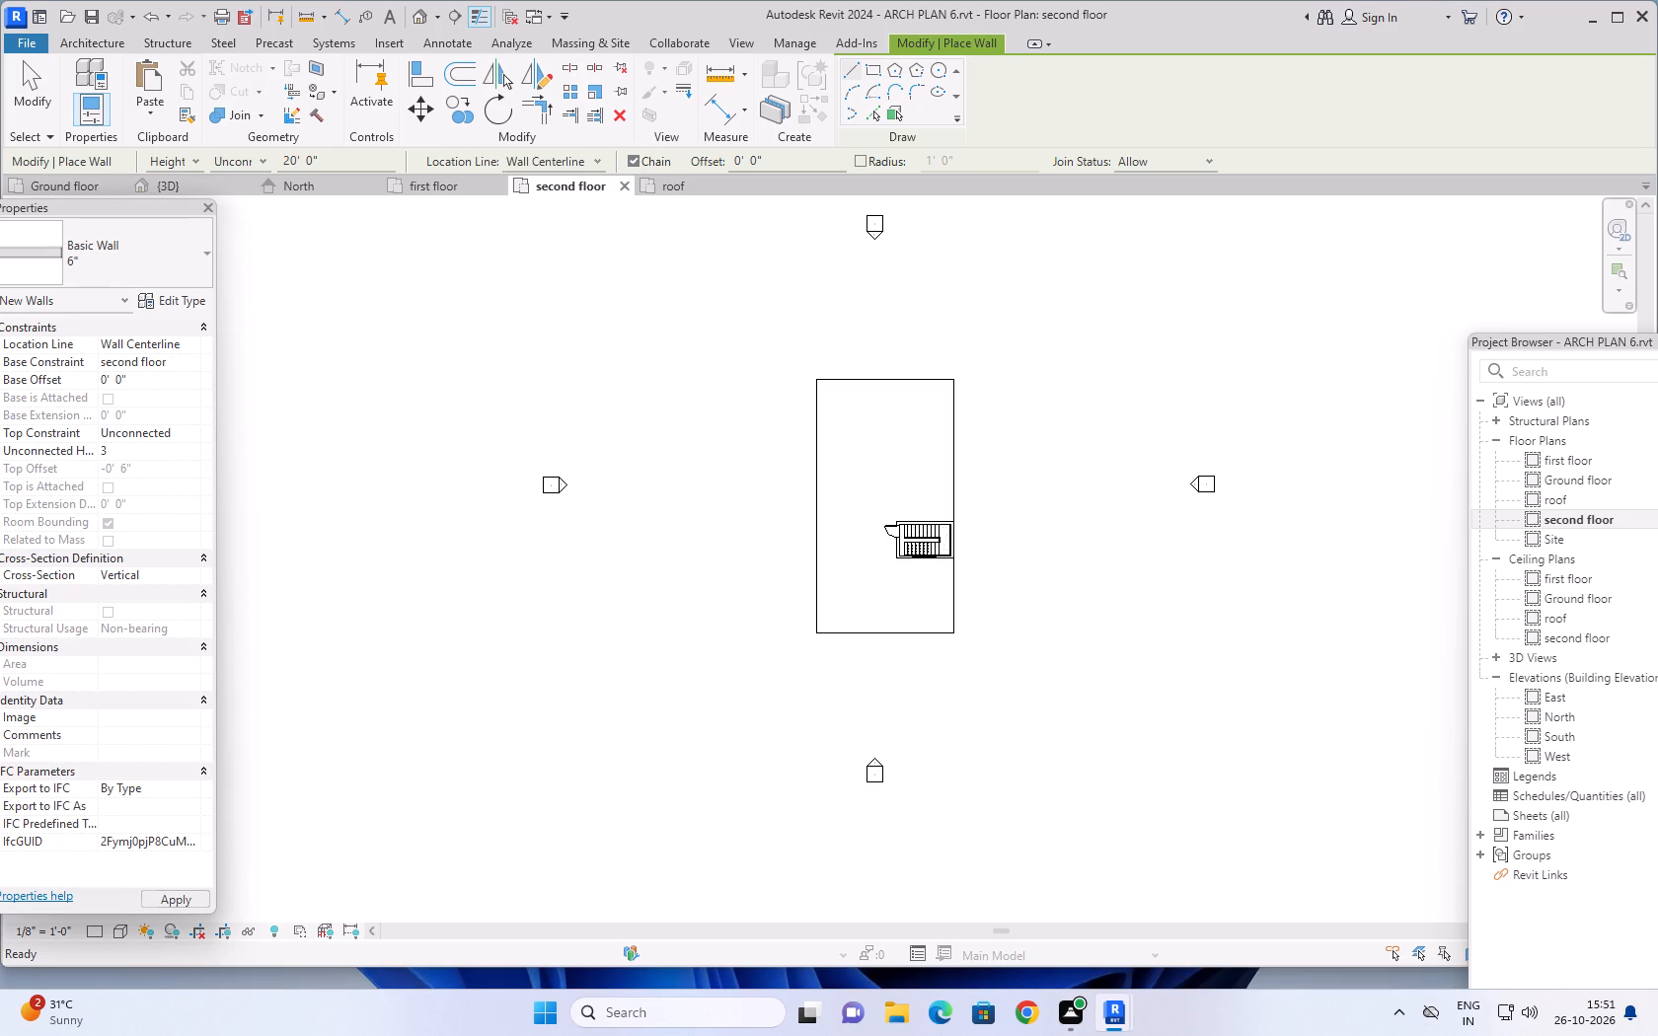
key("apostrophe")
key("Return")
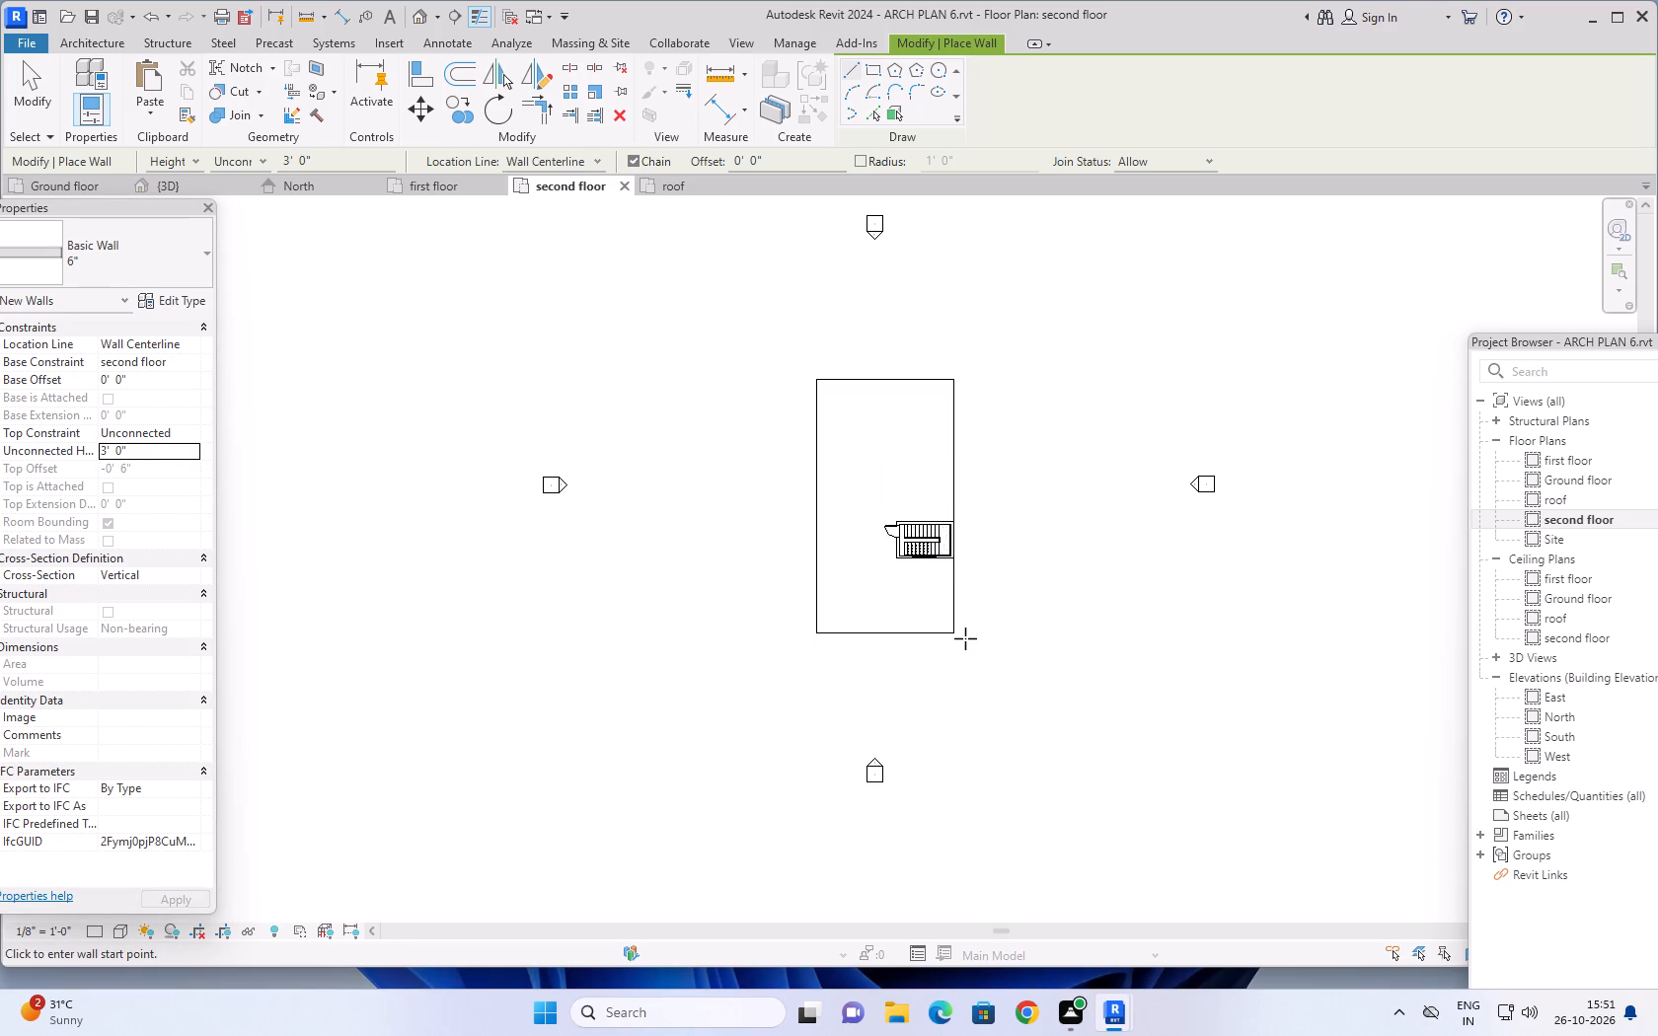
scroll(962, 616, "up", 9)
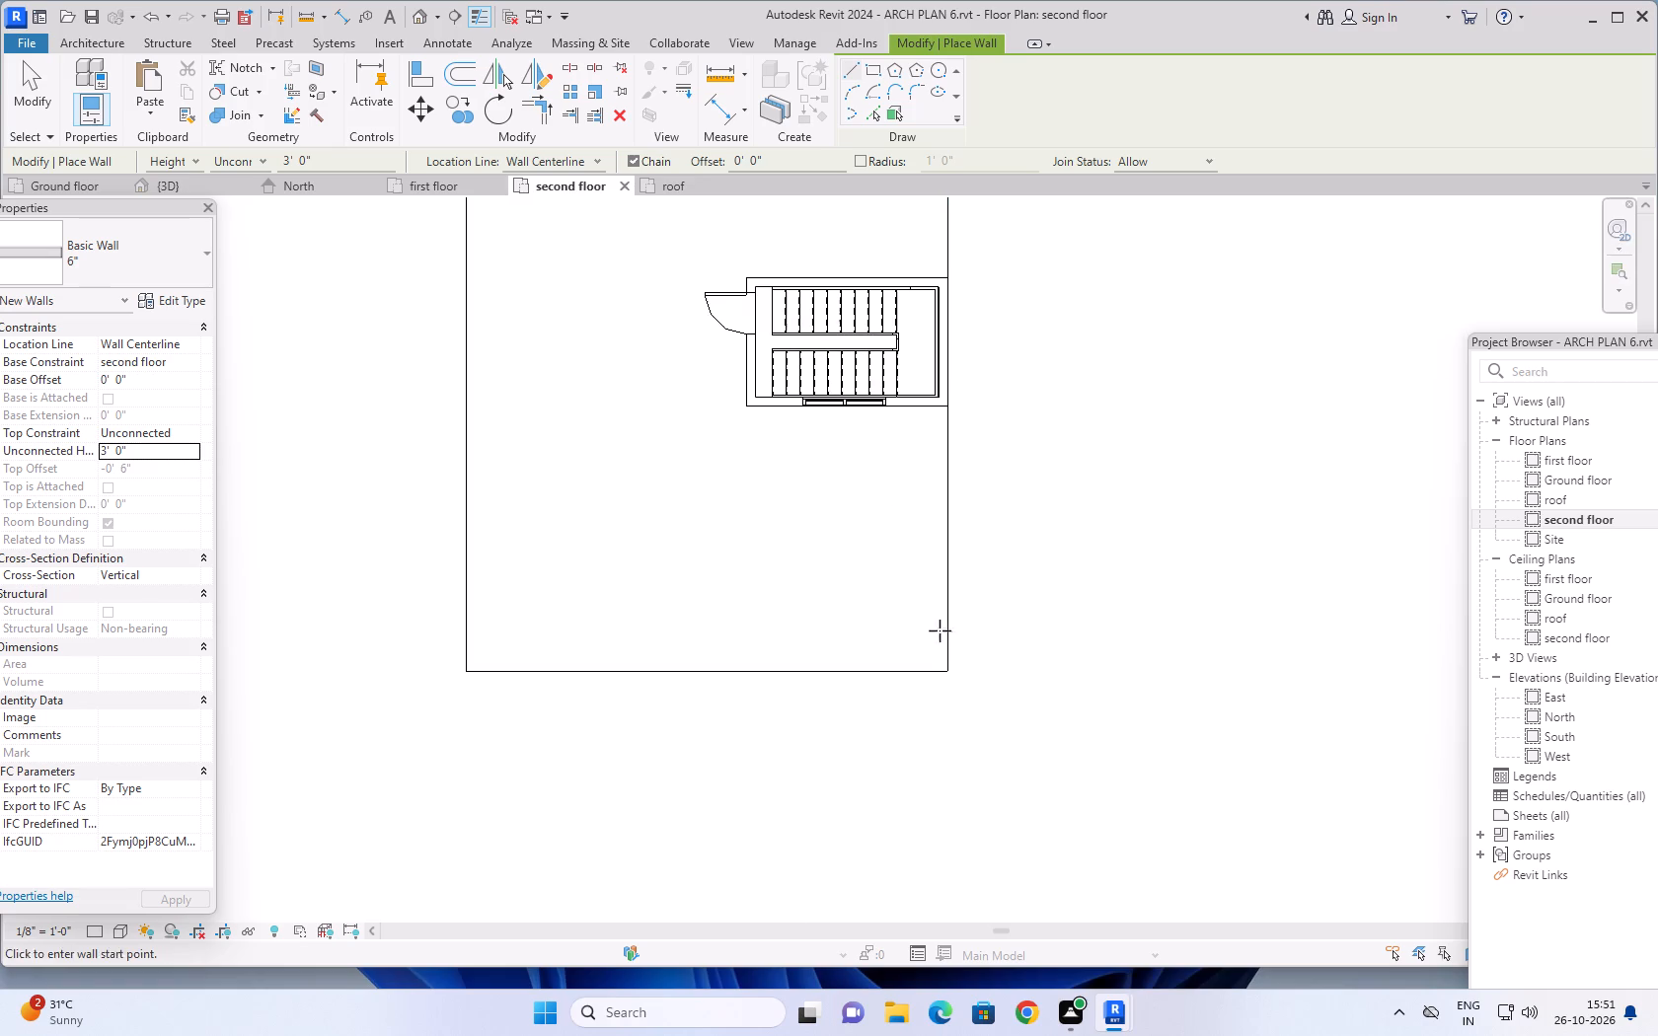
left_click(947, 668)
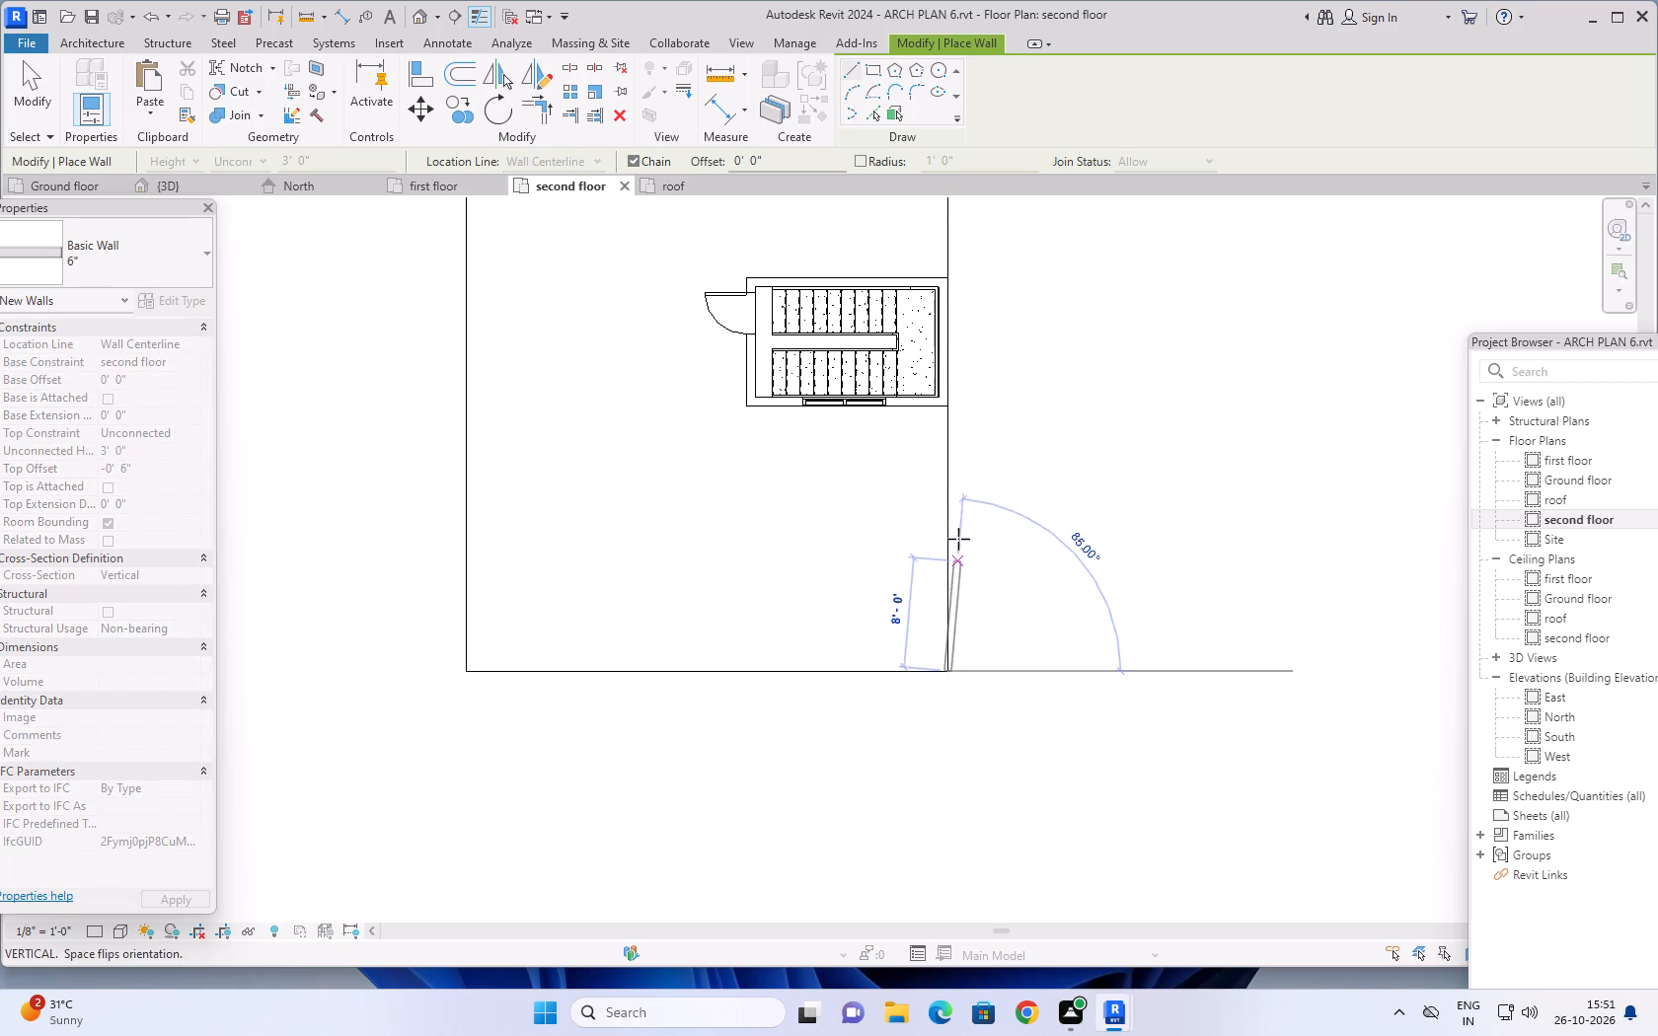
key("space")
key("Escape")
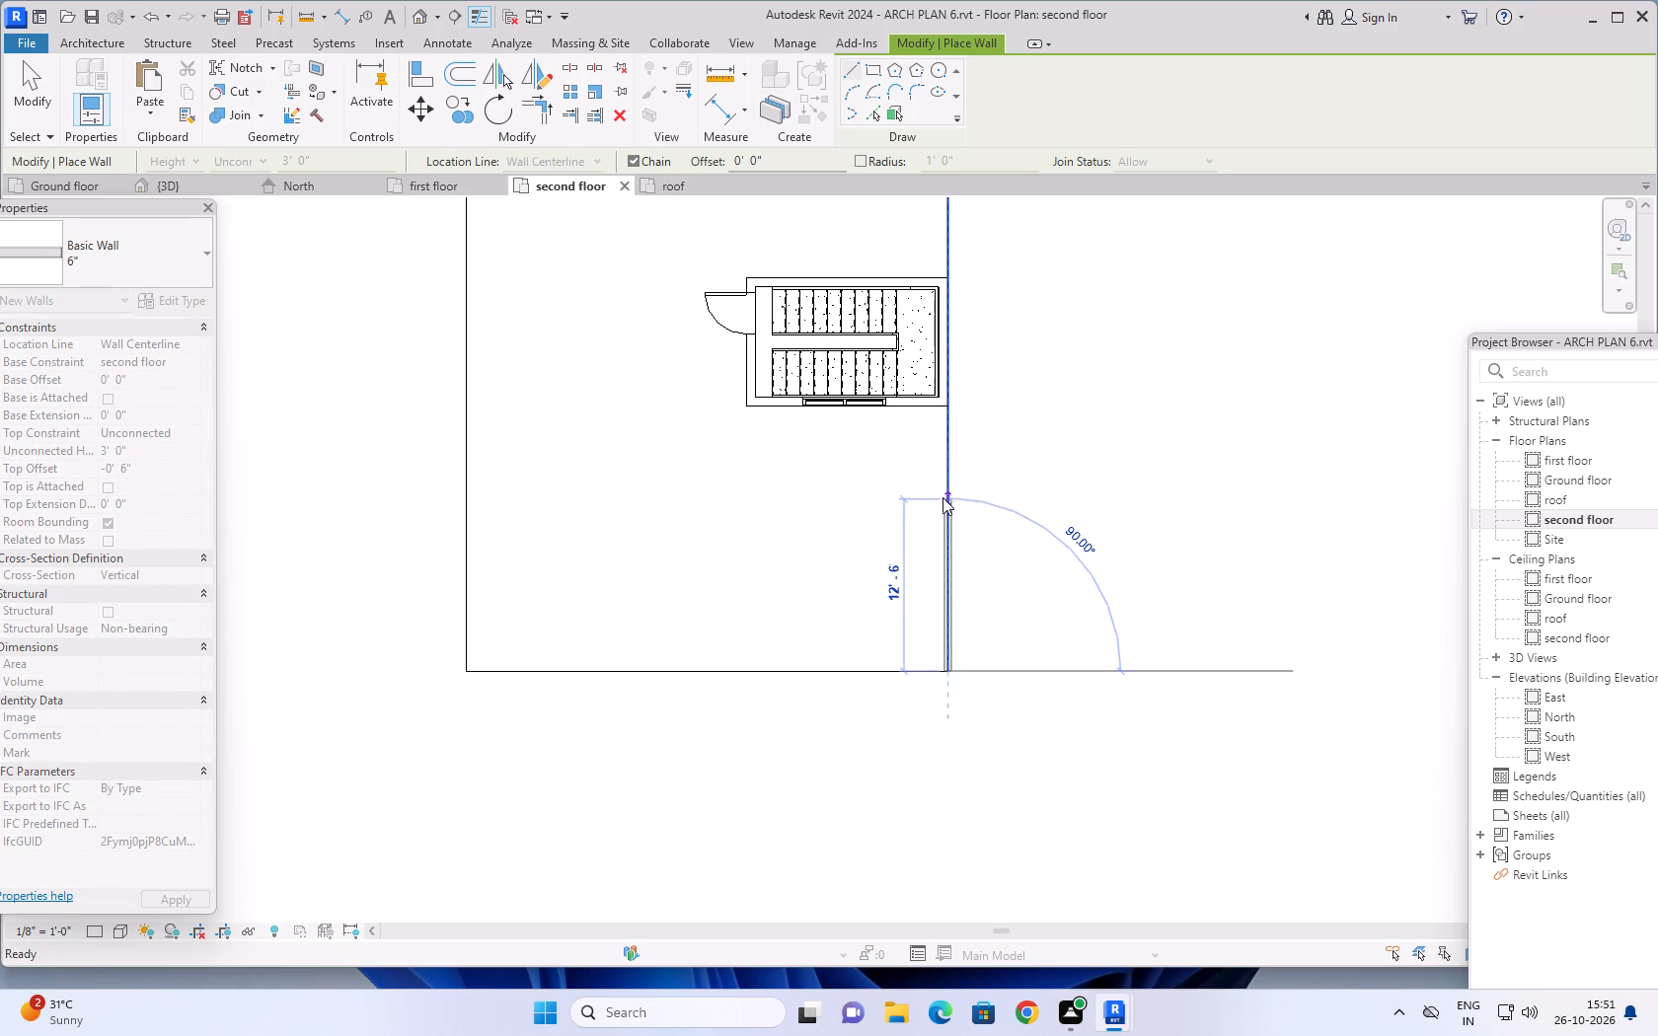
Set the location line to Finish Face: Exterior and draw the parapet wall along the slab's east edge from the southeast corner to the stair room.
left_click(187, 341)
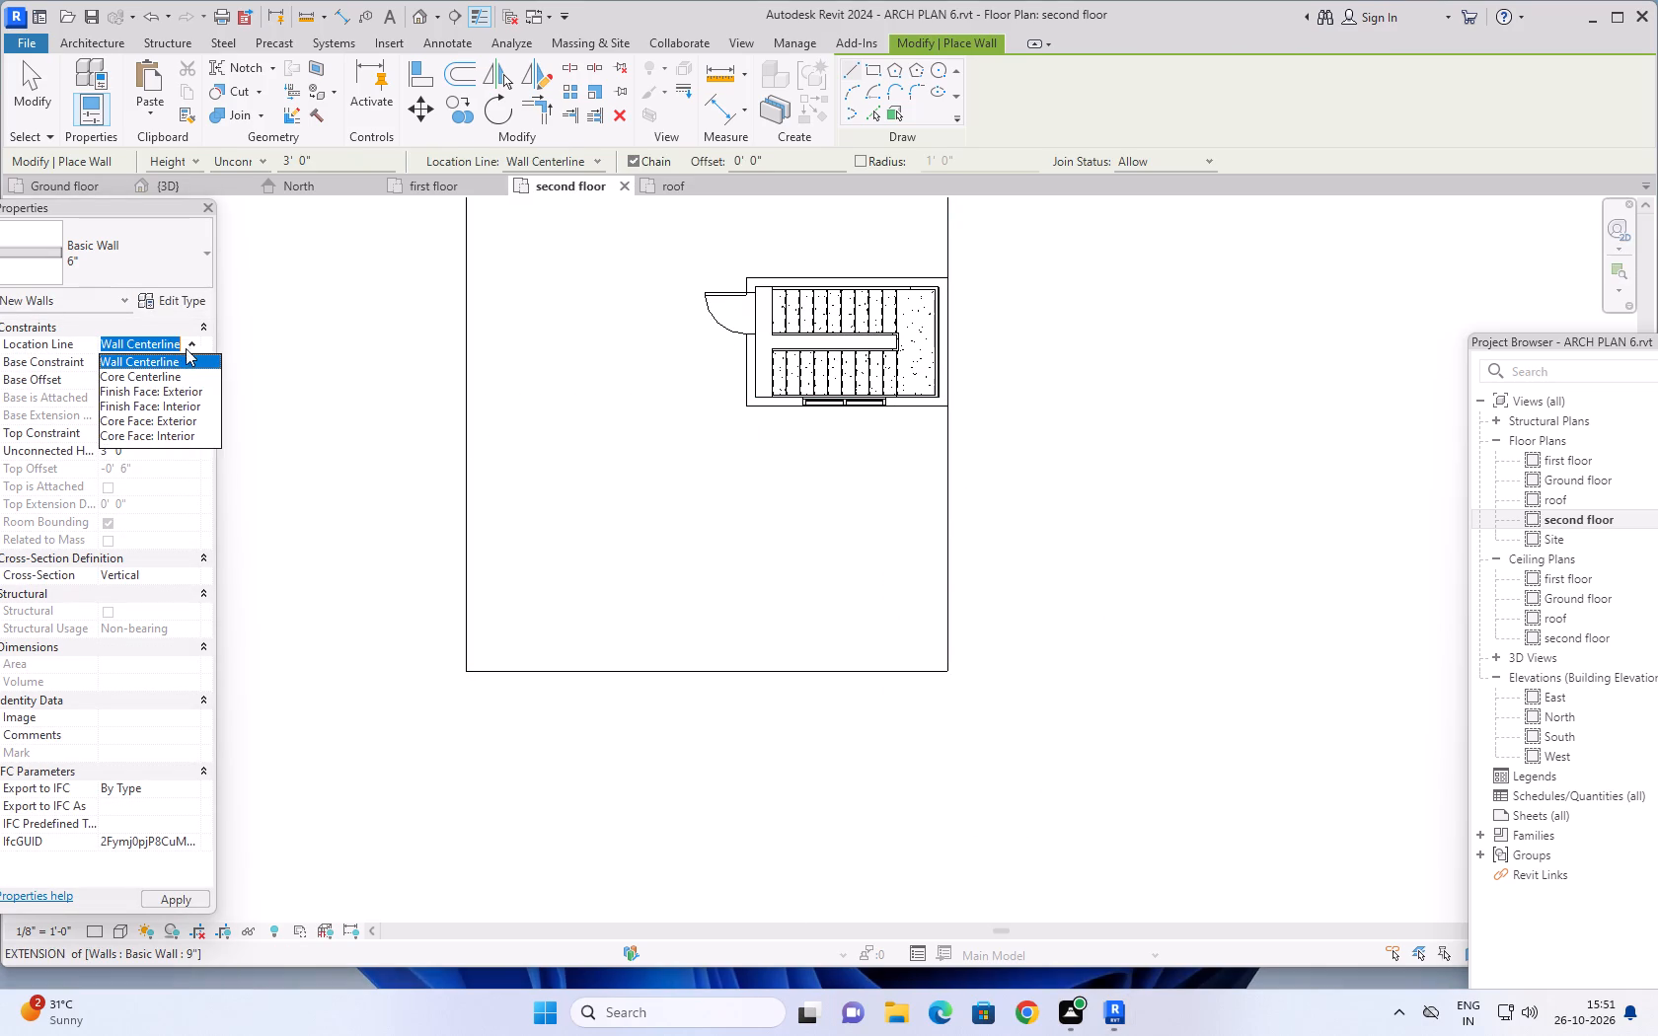
left_click(172, 391)
scroll(926, 627, "up", 4)
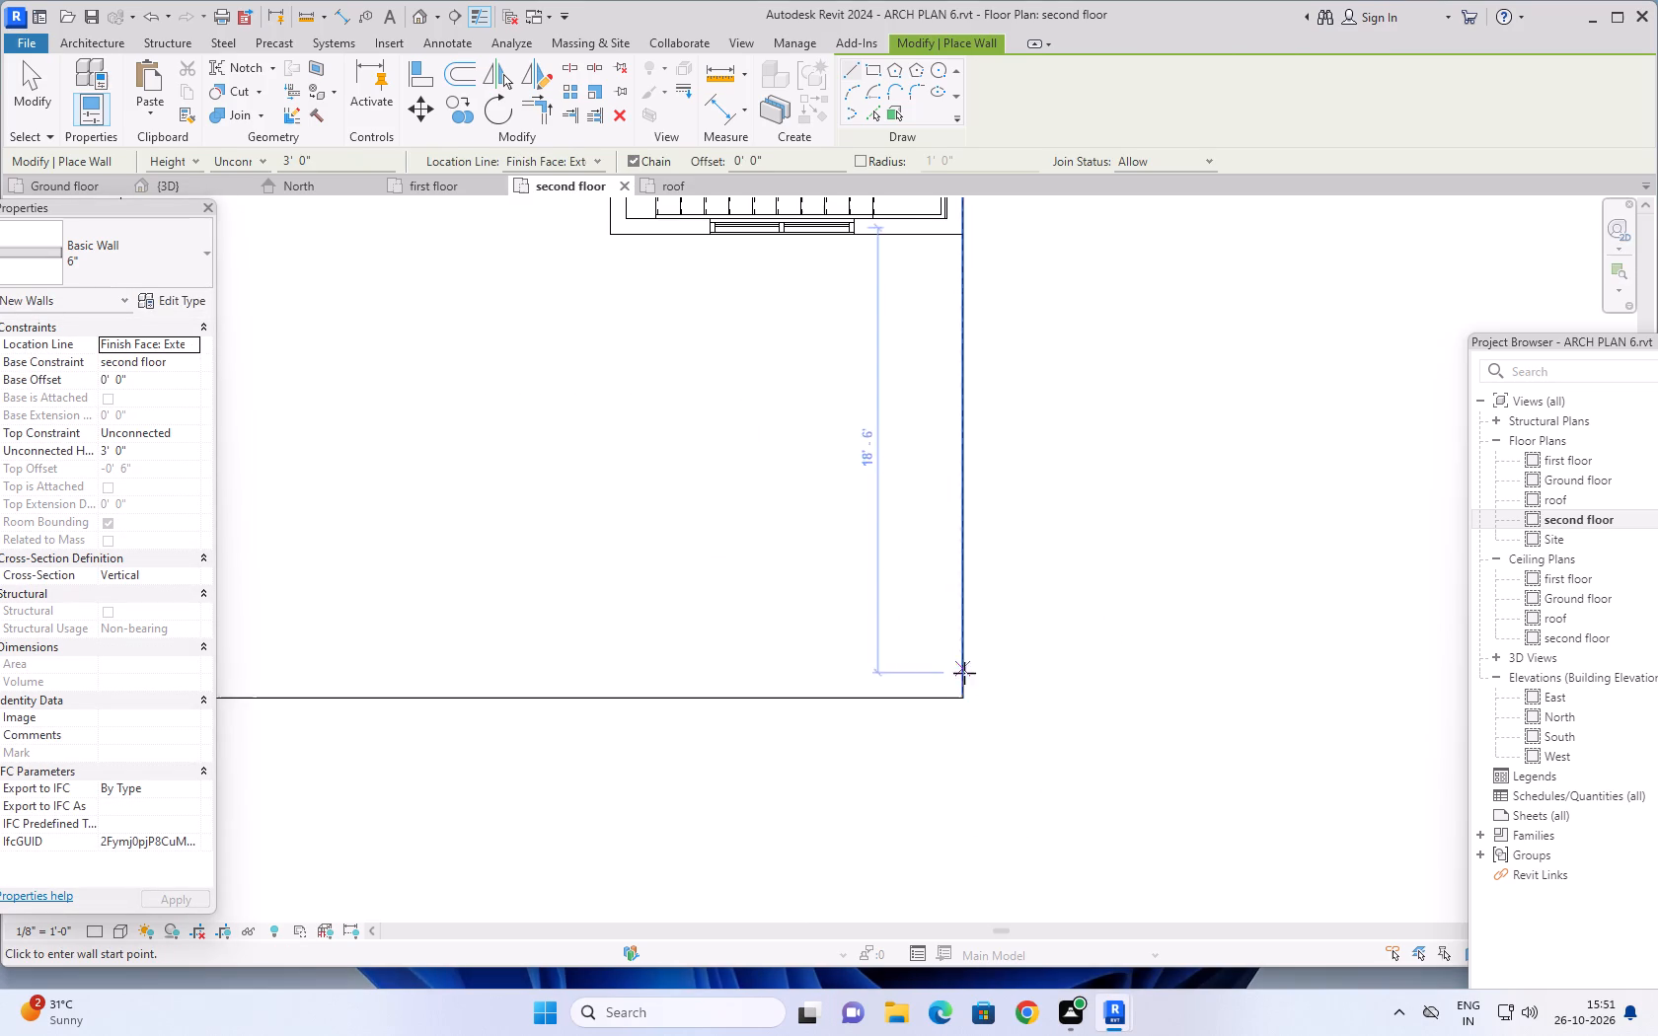
left_click(958, 694)
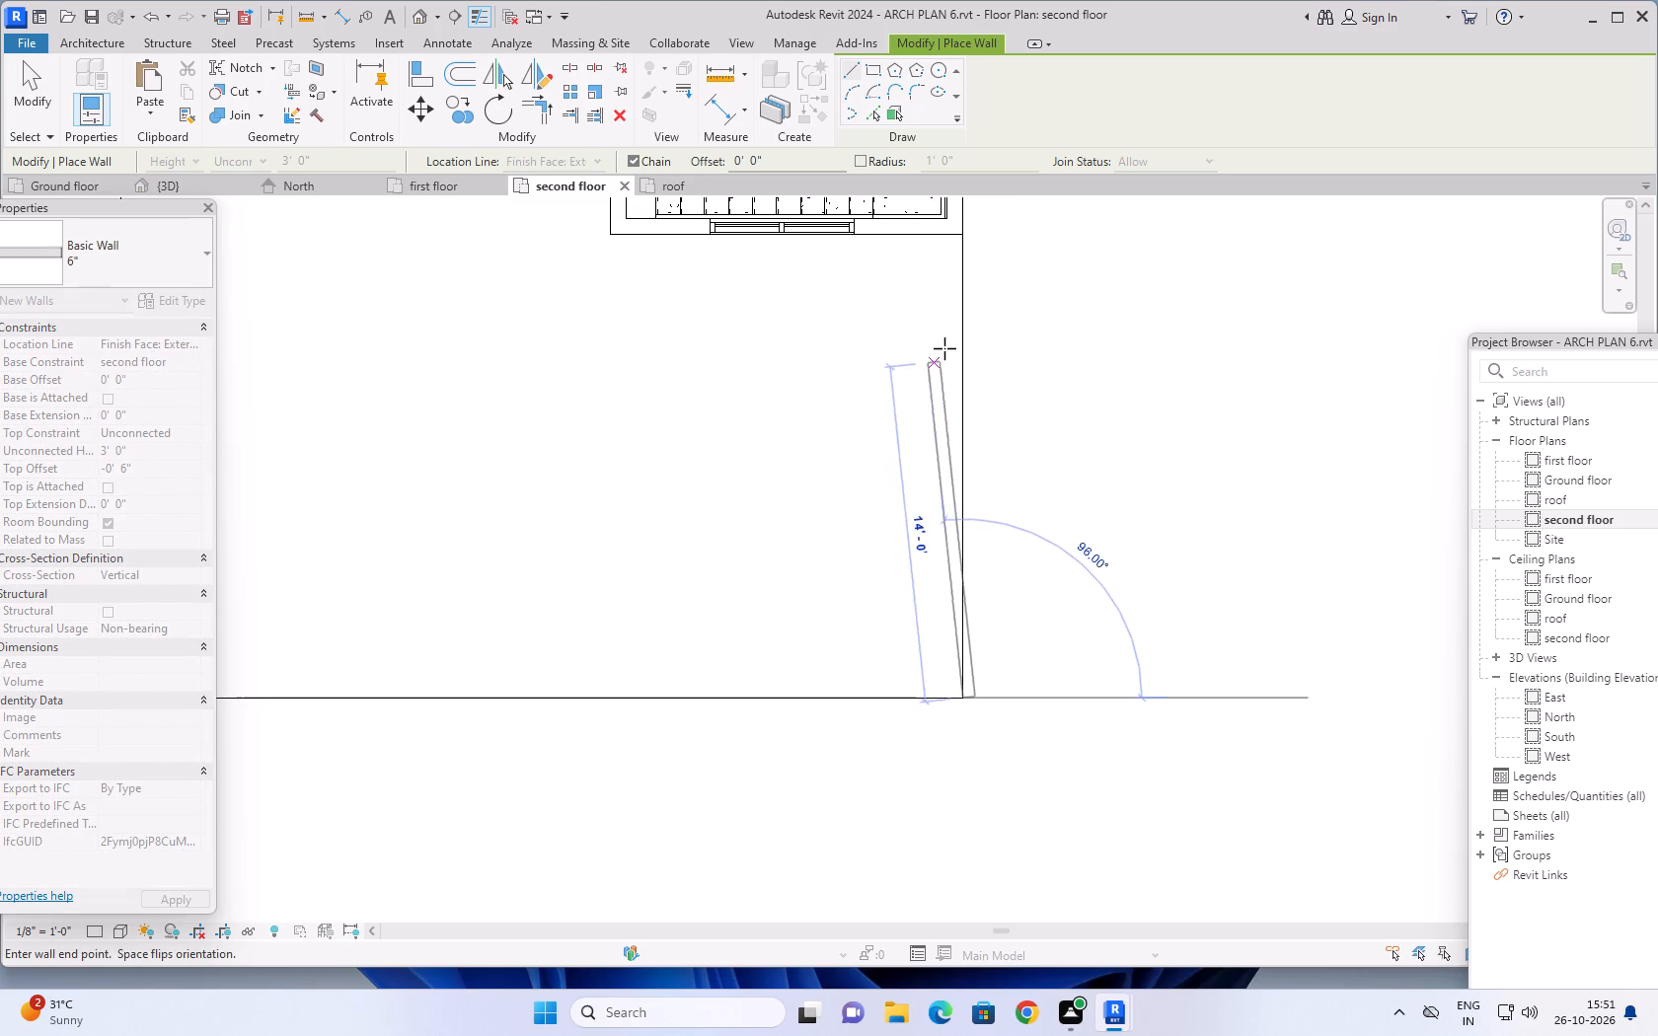
key("space")
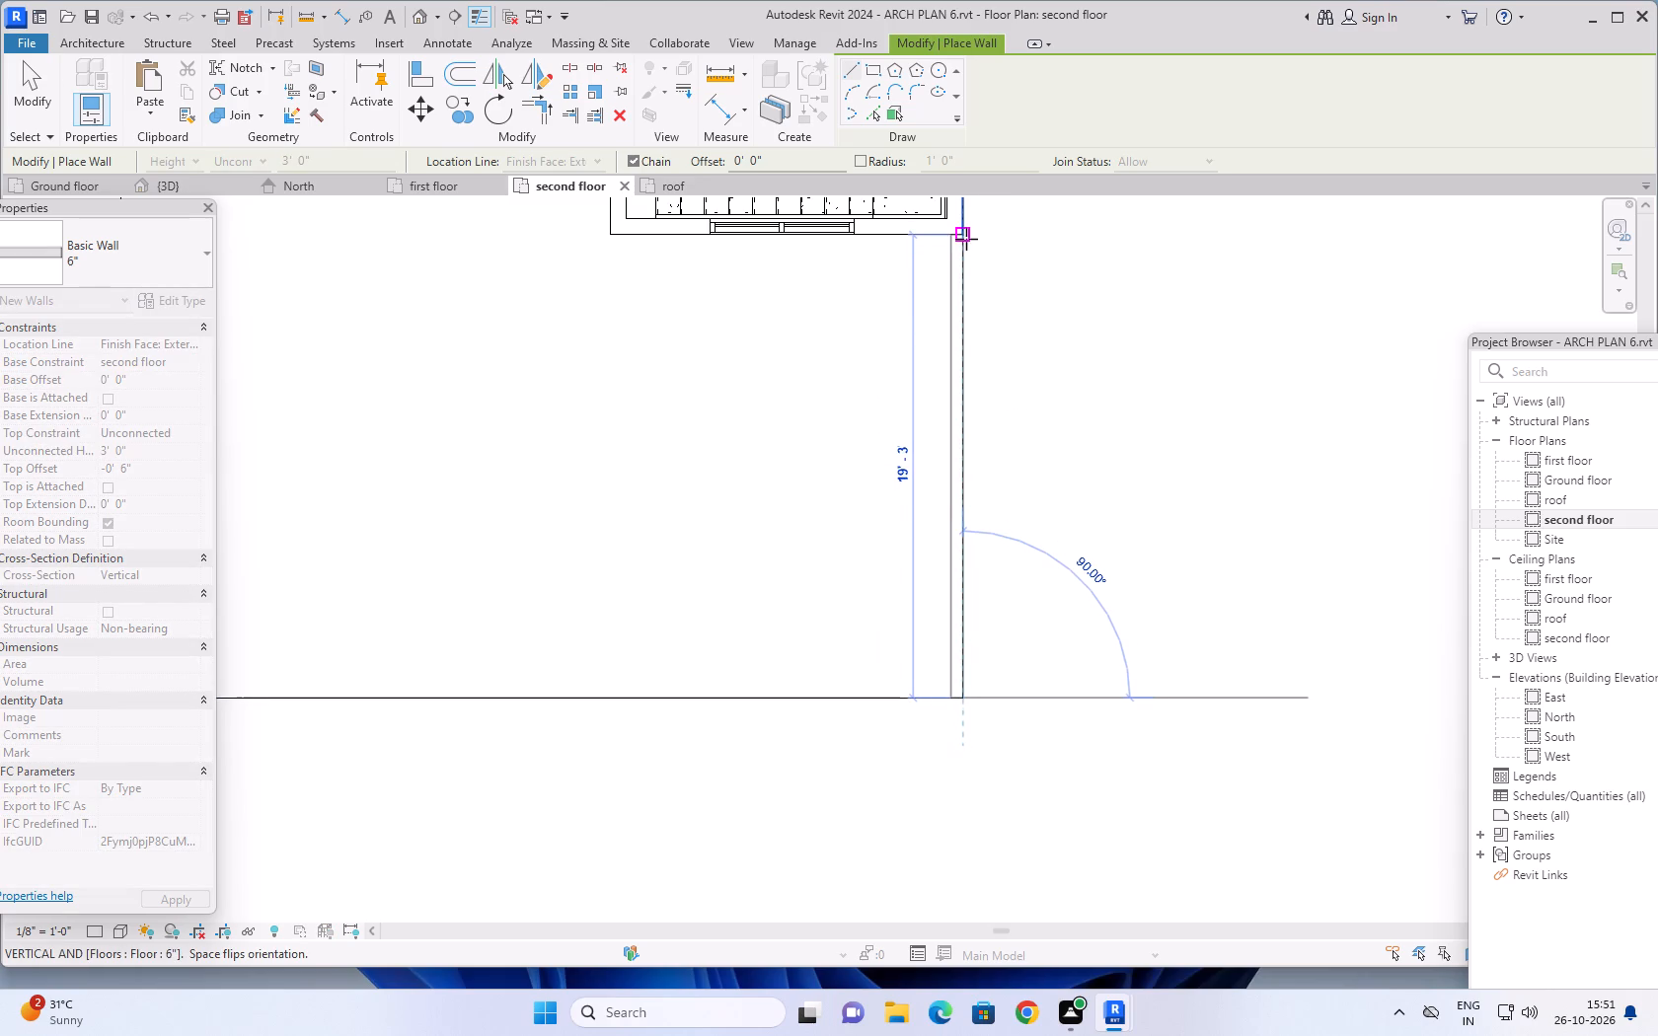
left_click(964, 236)
scroll(840, 401, "down", 2)
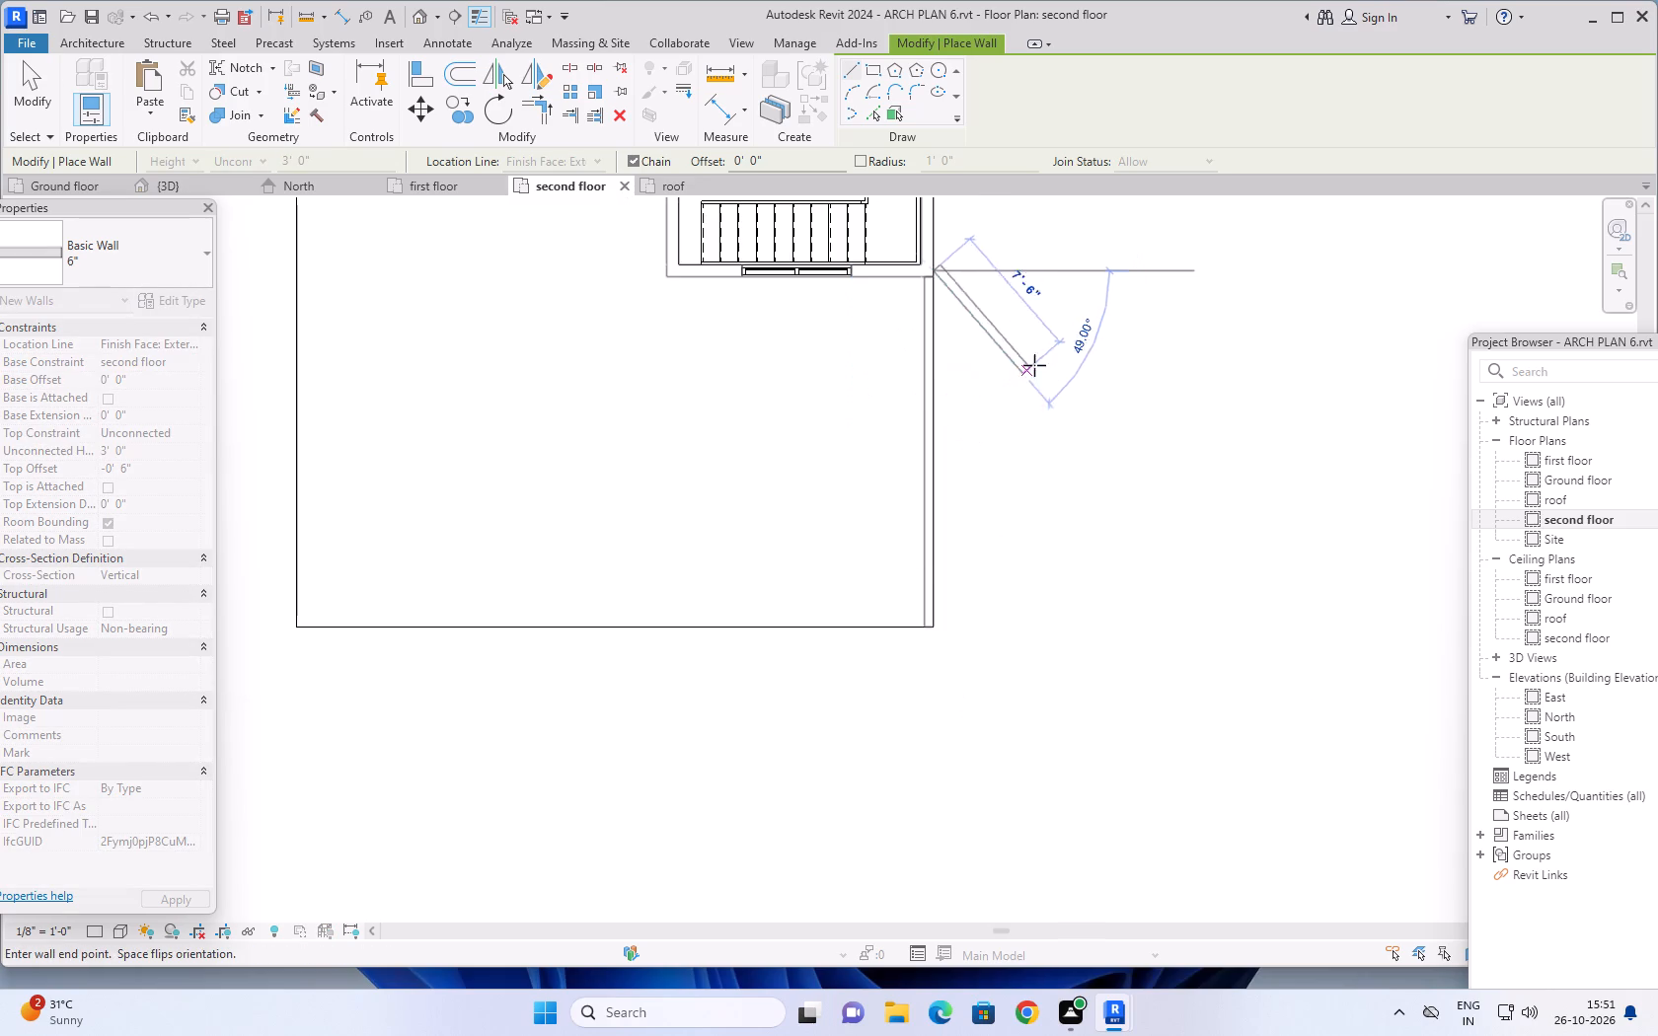
scroll(1040, 360, "down", 5)
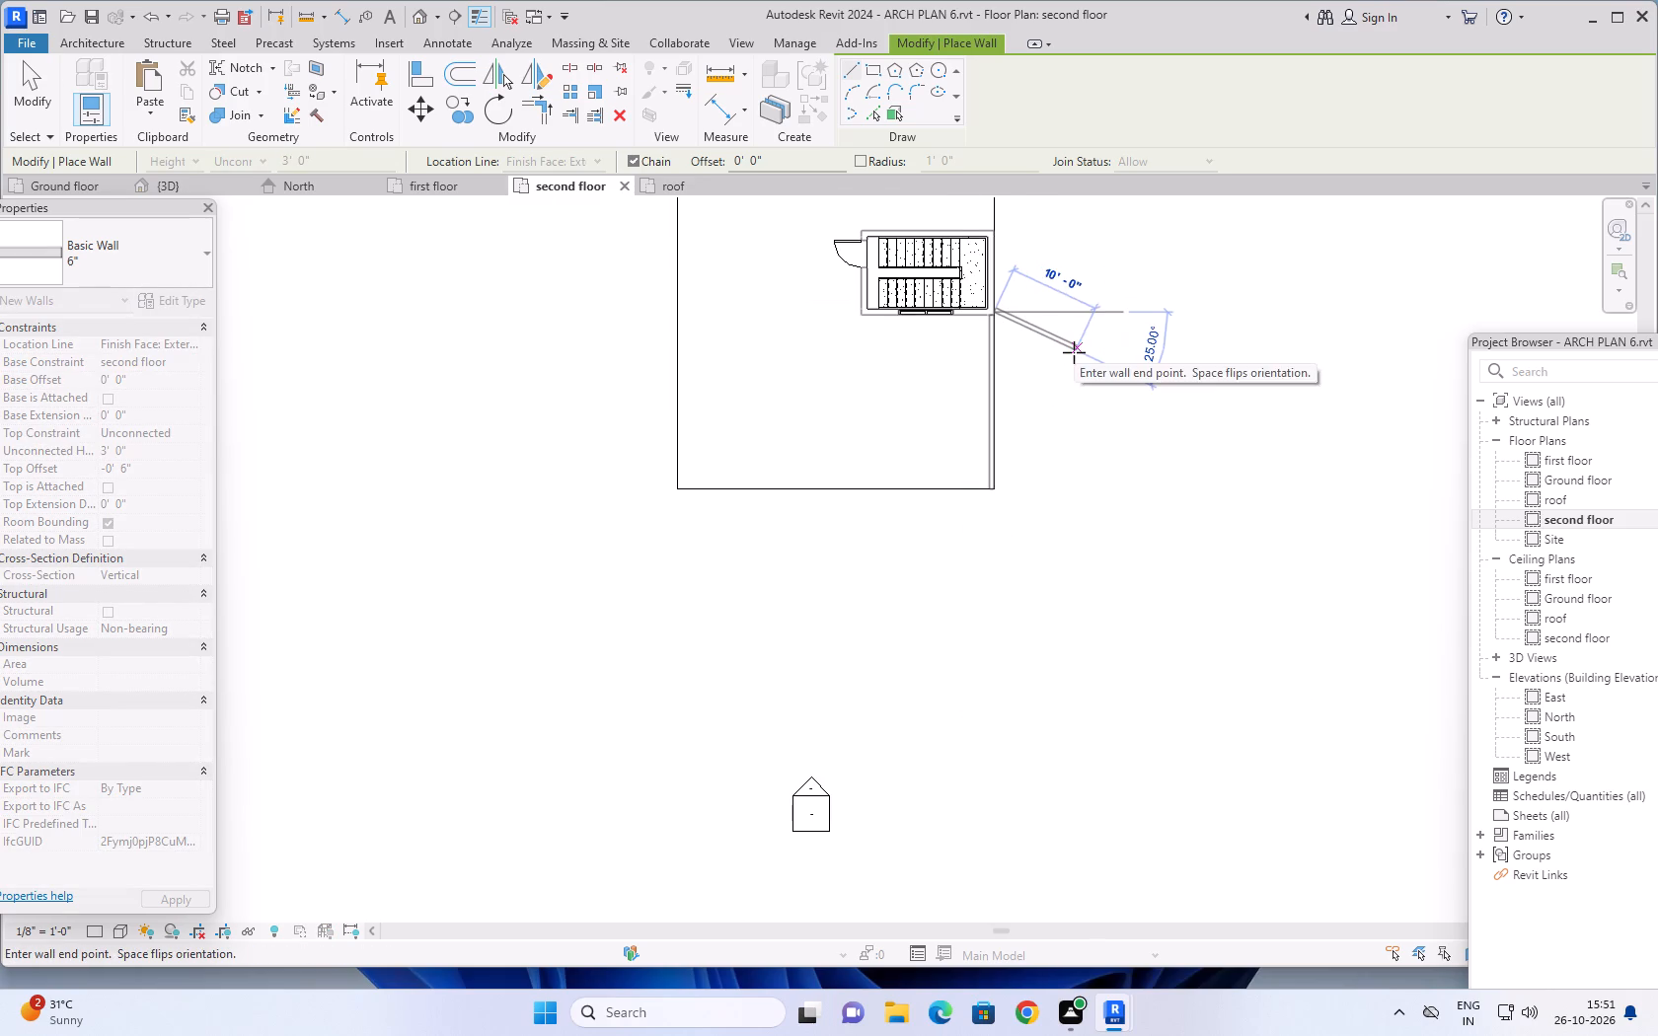
key("Escape")
Draw the parapet wall along the slab's east edge from the stair room's north corner to the slab's northeast corner, inside the edge.
scroll(1074, 352, "down", 2)
middle_click_drag(1084, 273, 1066, 537)
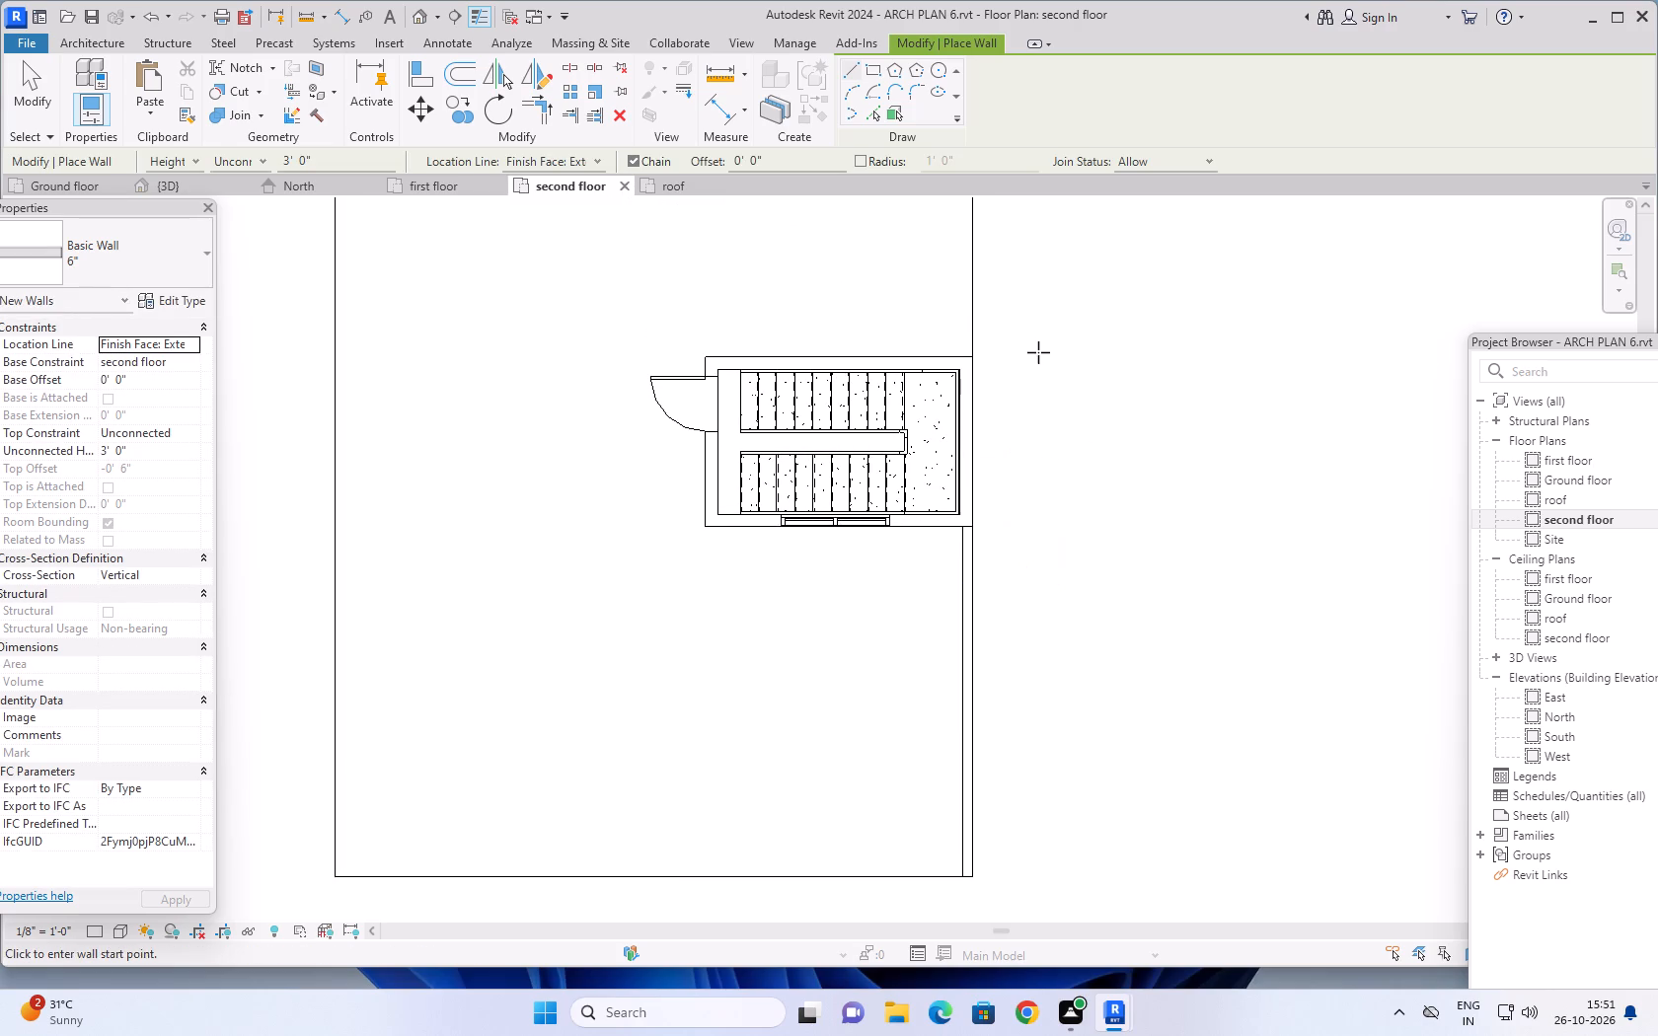
middle_click_drag(1038, 332, 1041, 512)
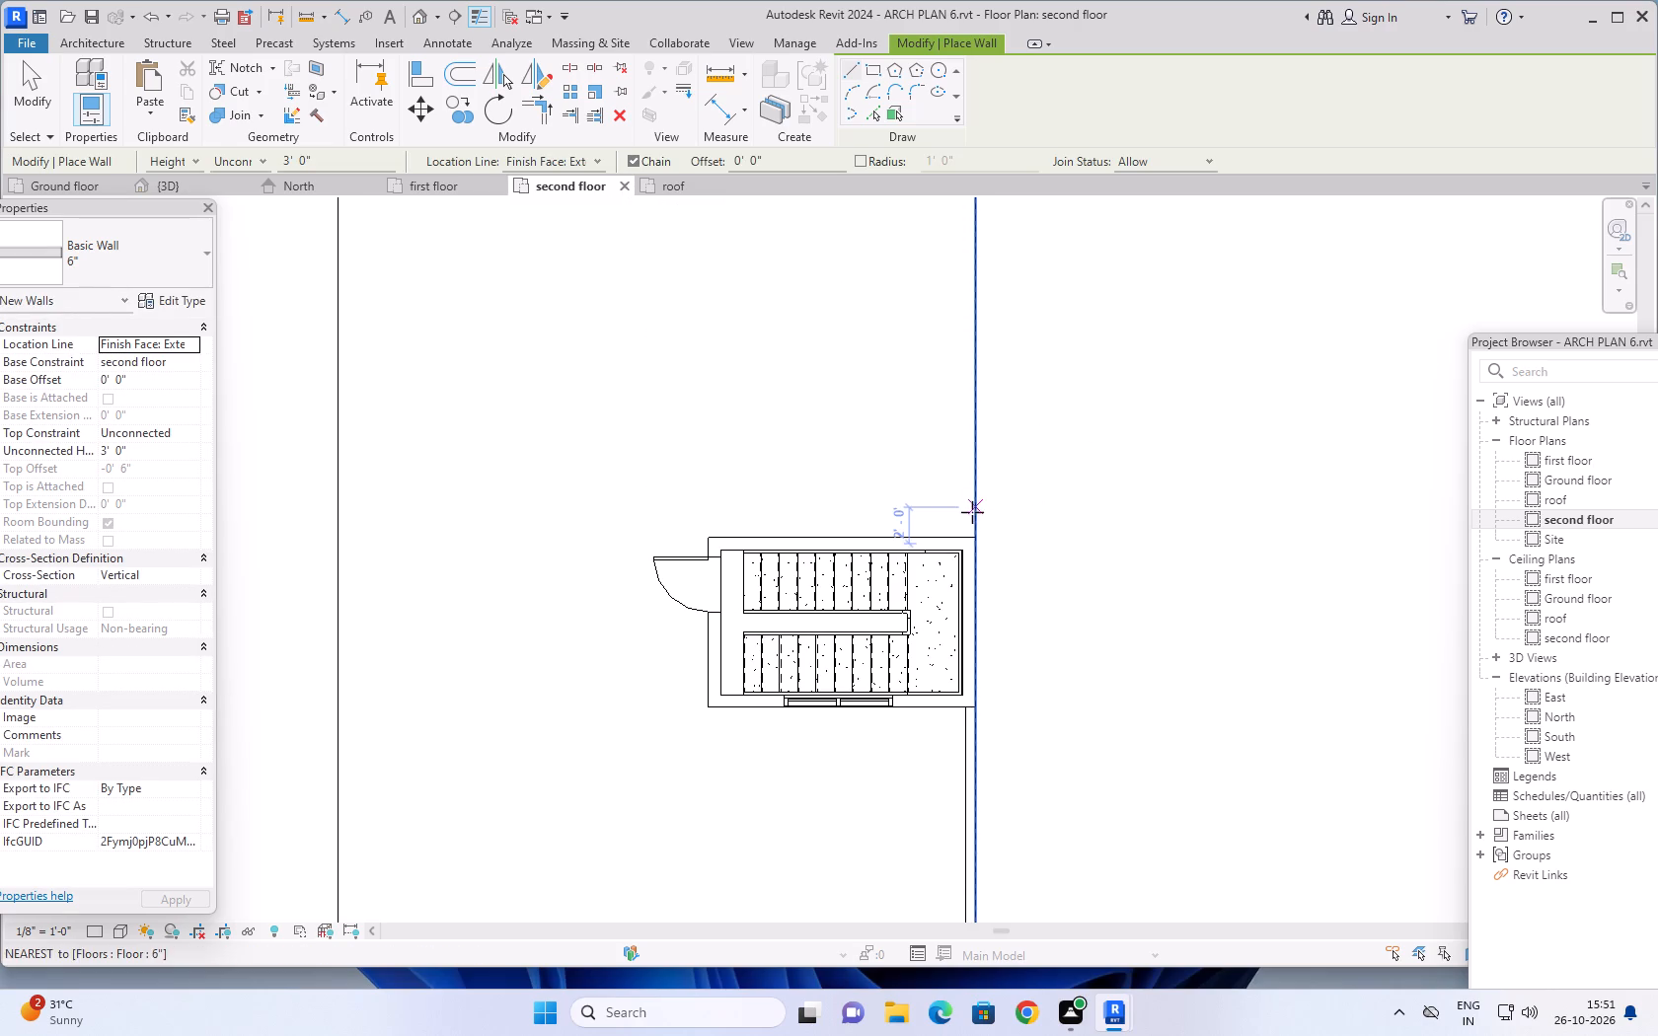
left_click(973, 532)
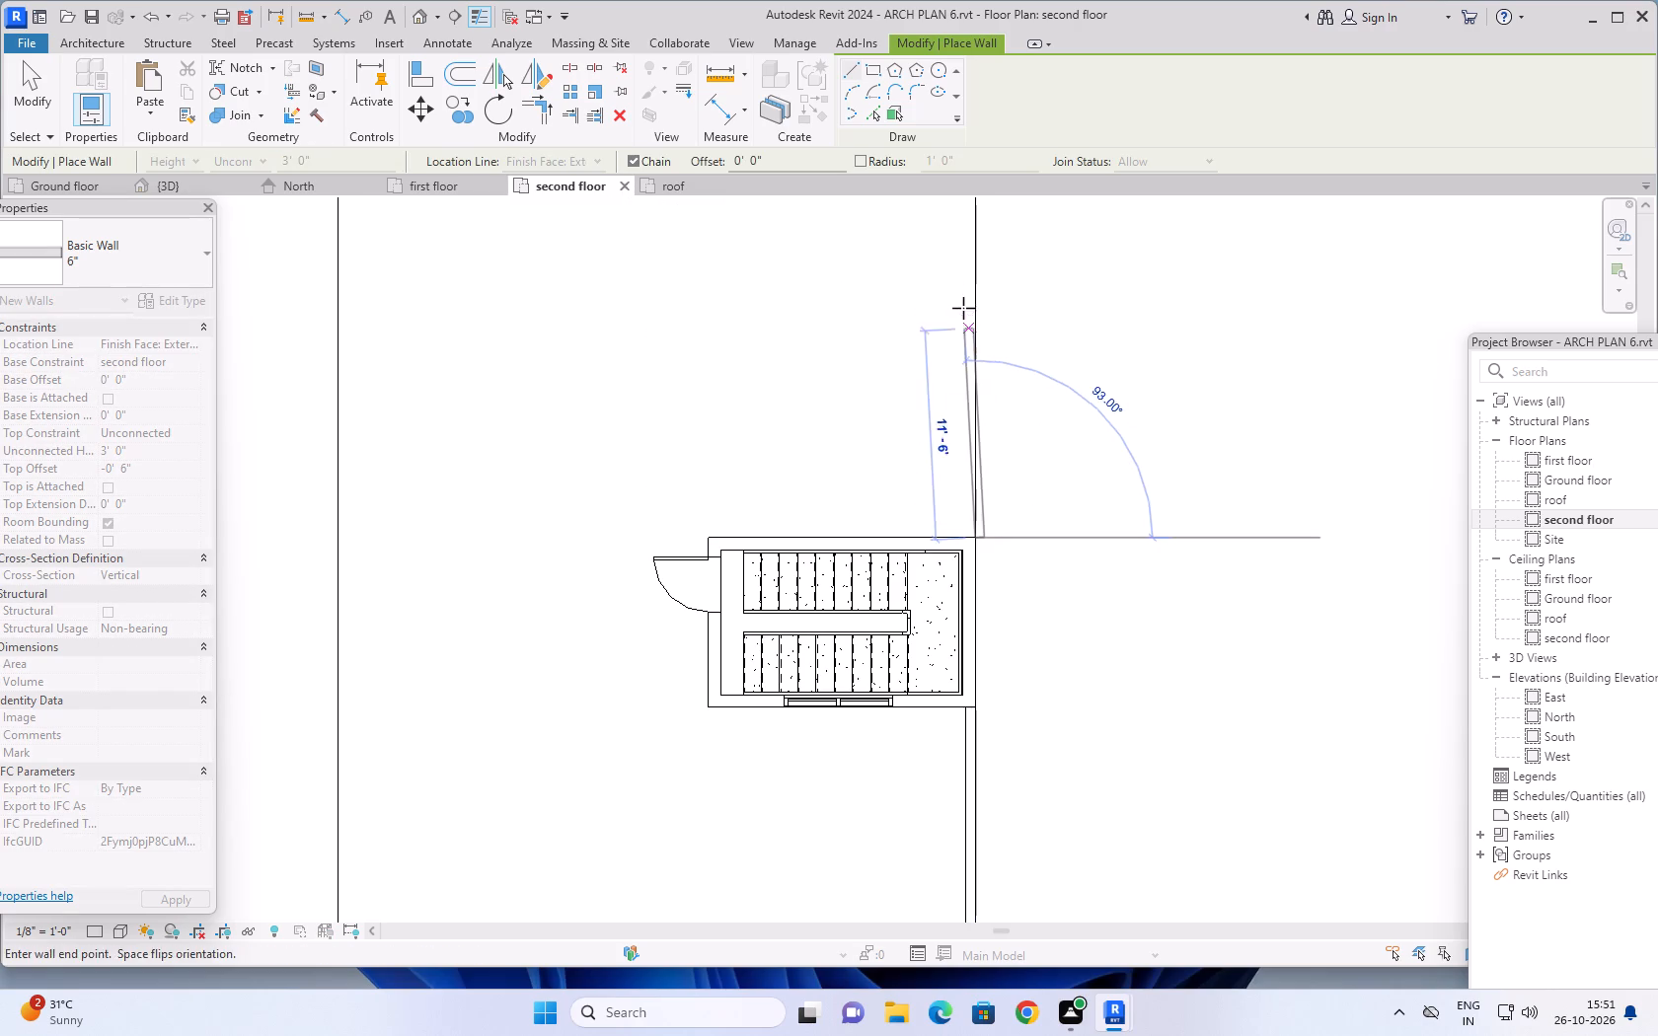
key("space")
scroll(983, 284, "down", 2)
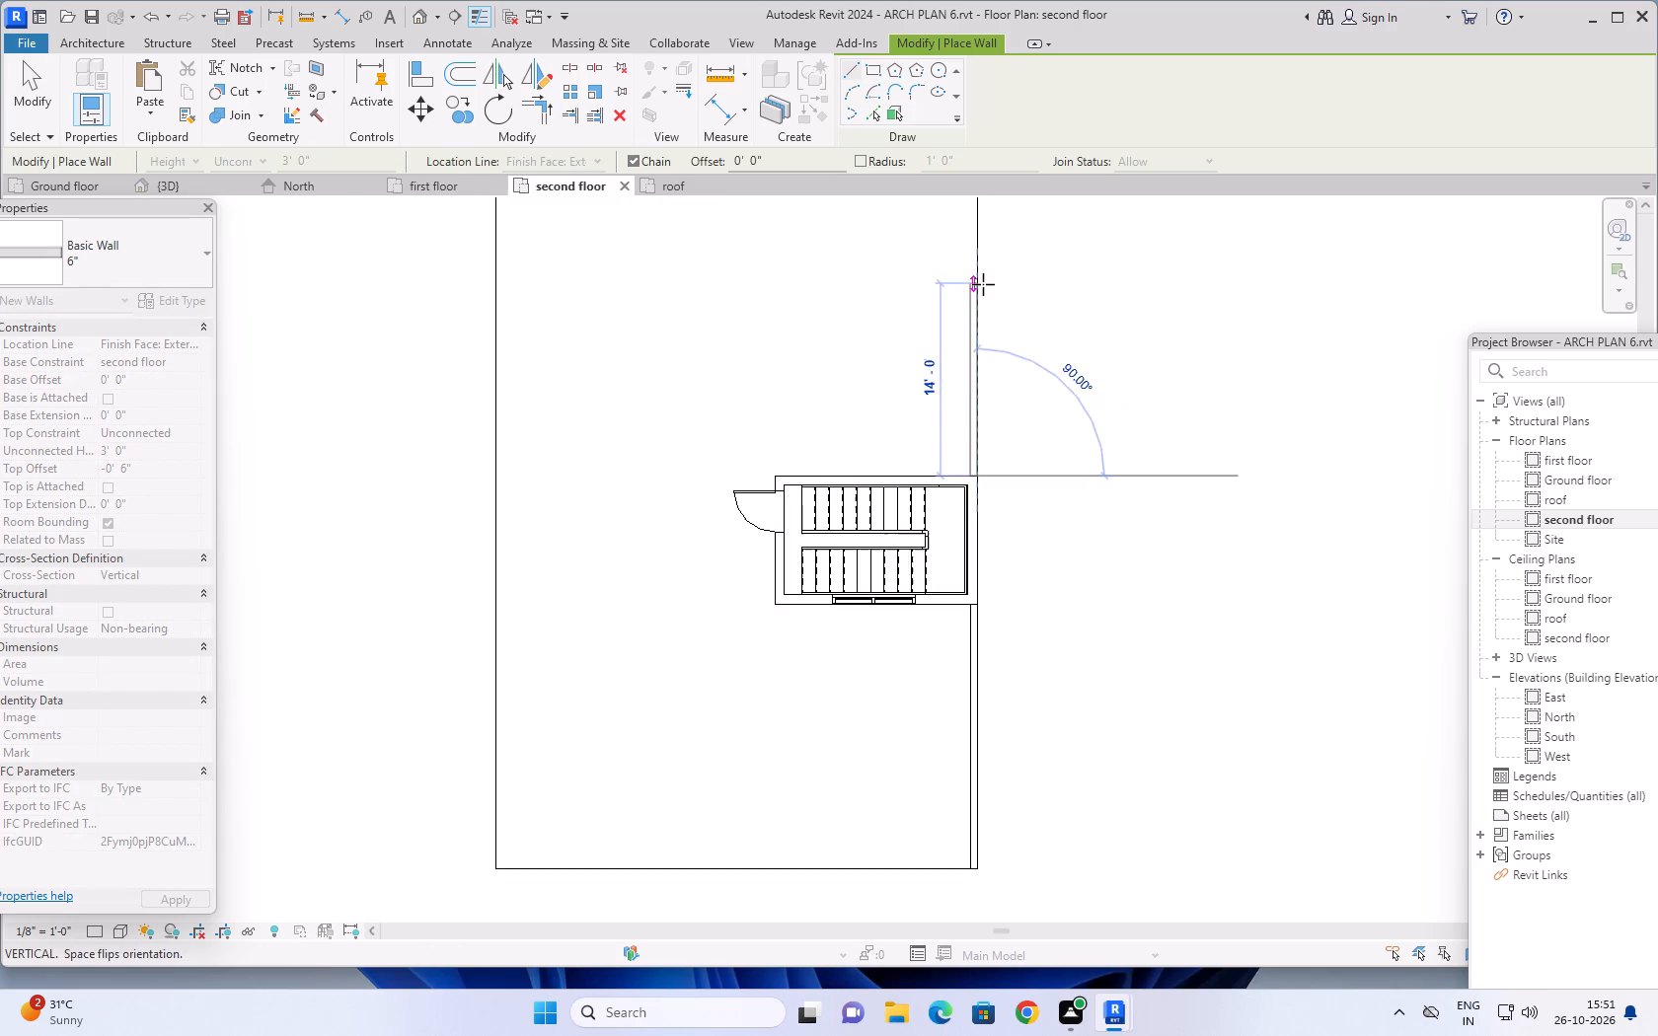
scroll(980, 285, "down", 3)
middle_click_drag(973, 276, 972, 591)
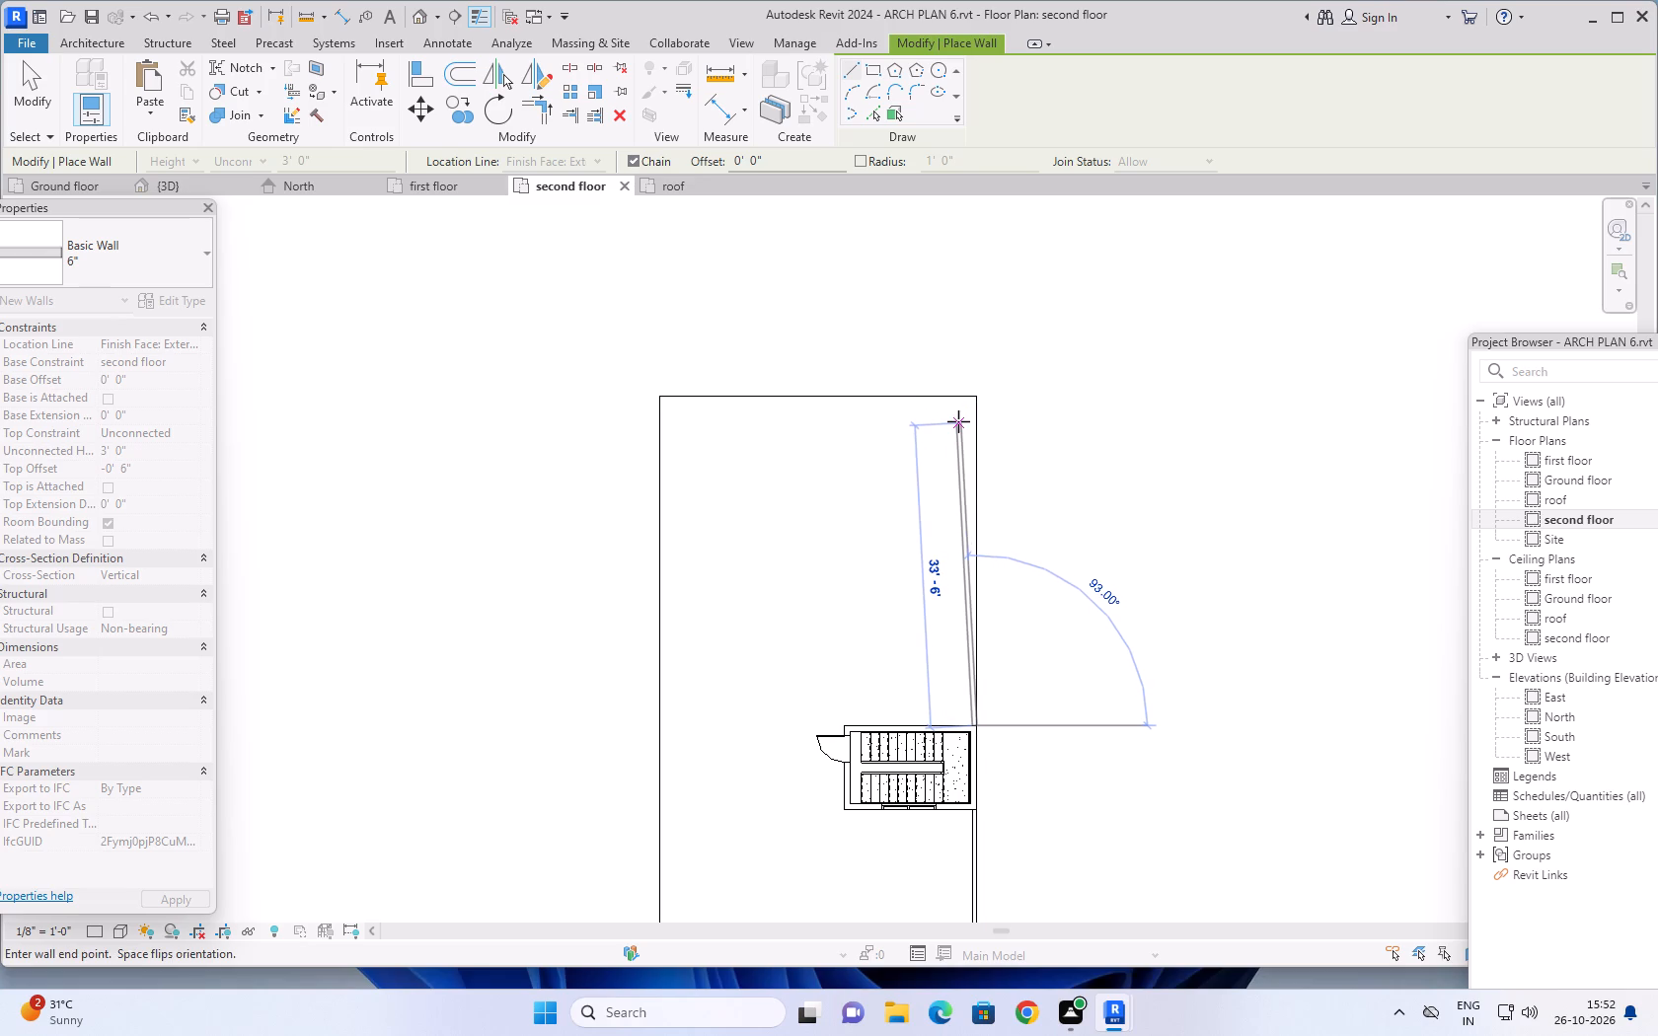
scroll(958, 422, "up", 2)
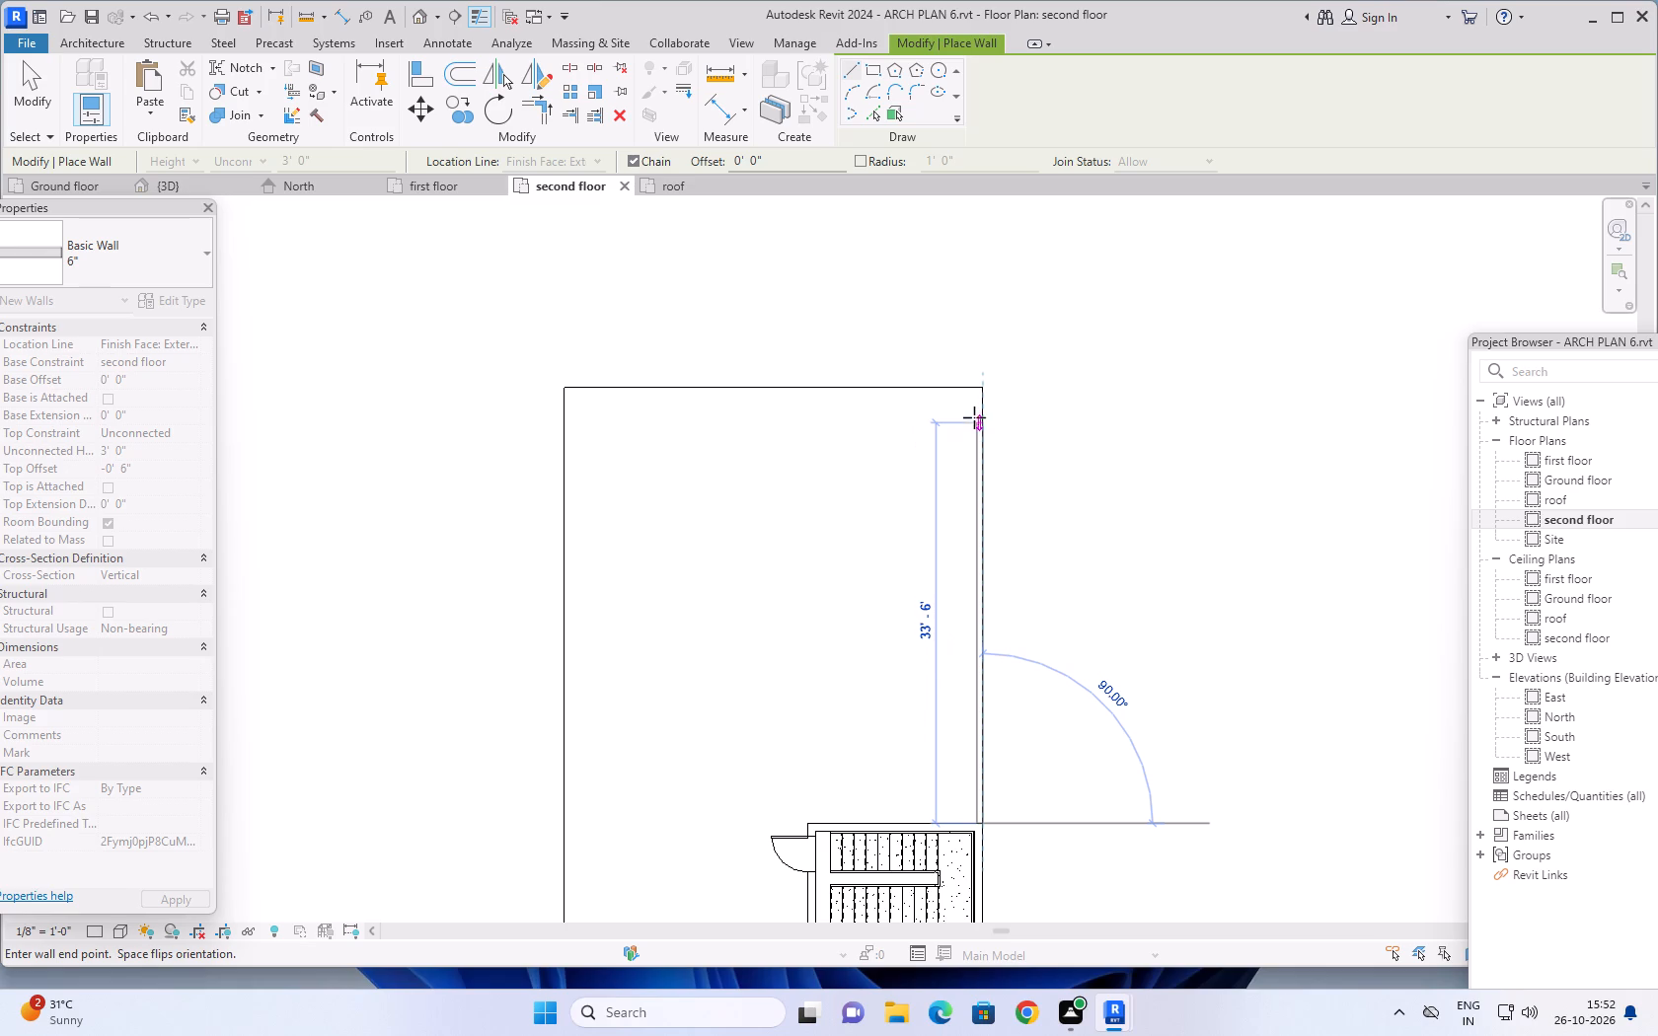
scroll(972, 394, "up", 10)
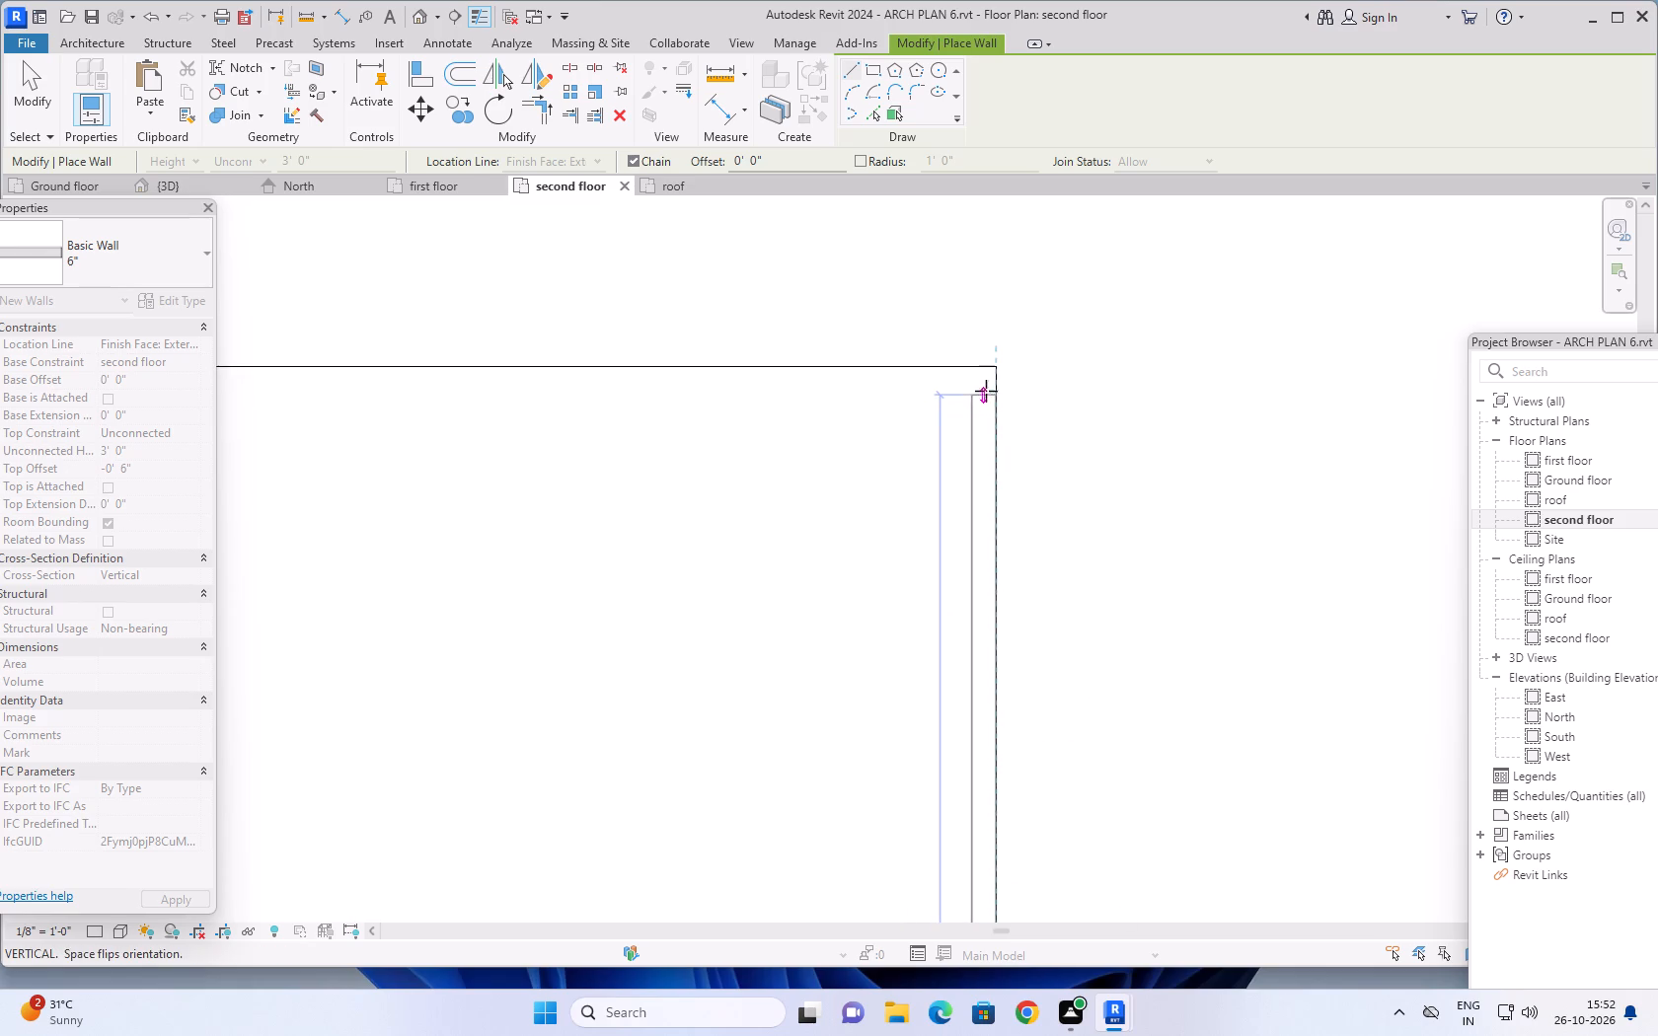
left_click(997, 365)
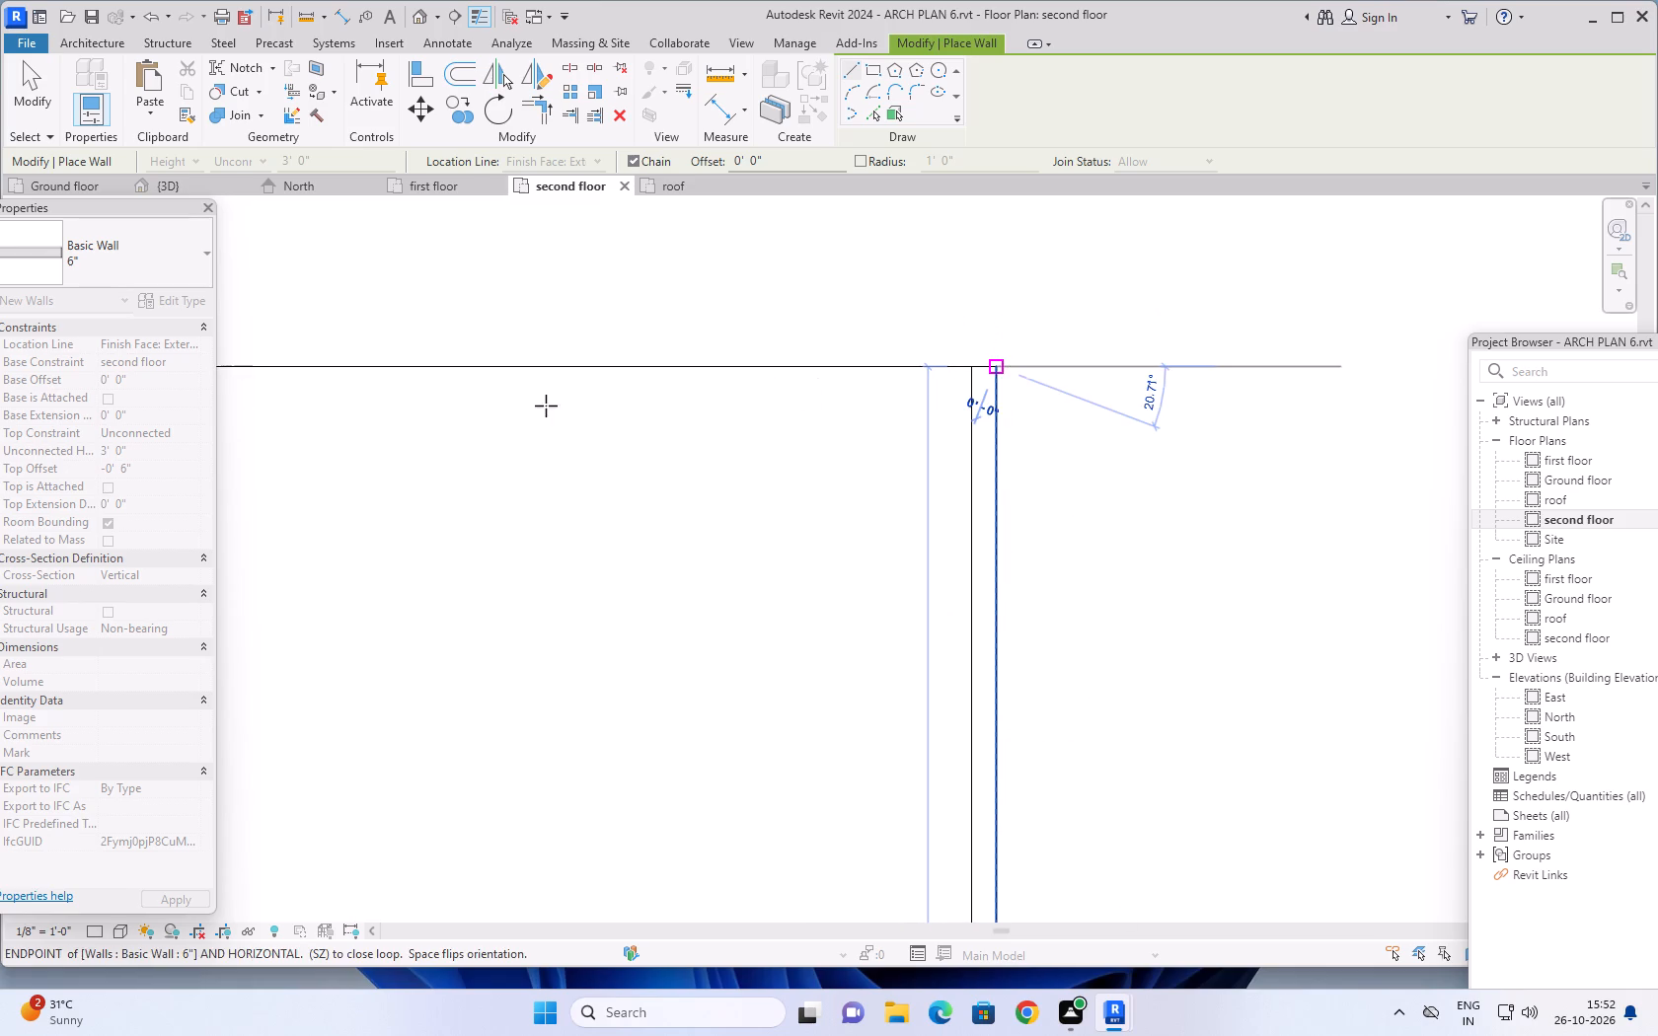
Draw the parapet wall along the slab's north edge from the northeast corner to the northwest corner.
scroll(533, 374, "down", 15)
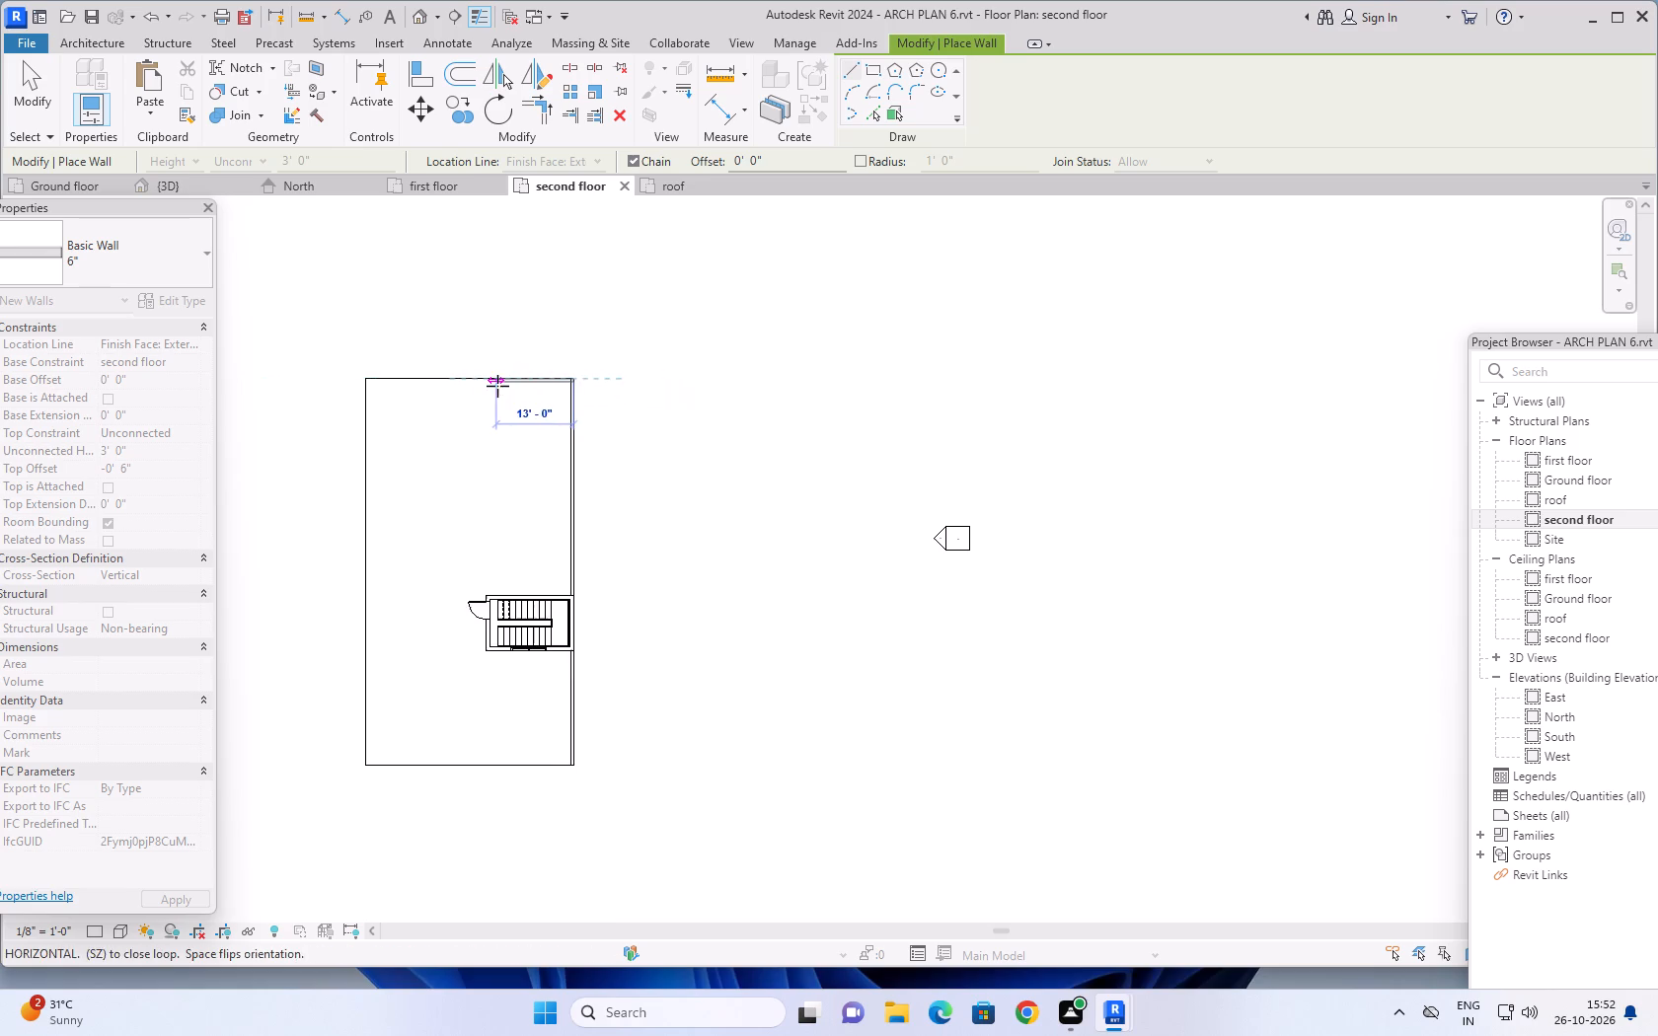
middle_click_drag(497, 386, 942, 338)
scroll(803, 339, "up", 5)
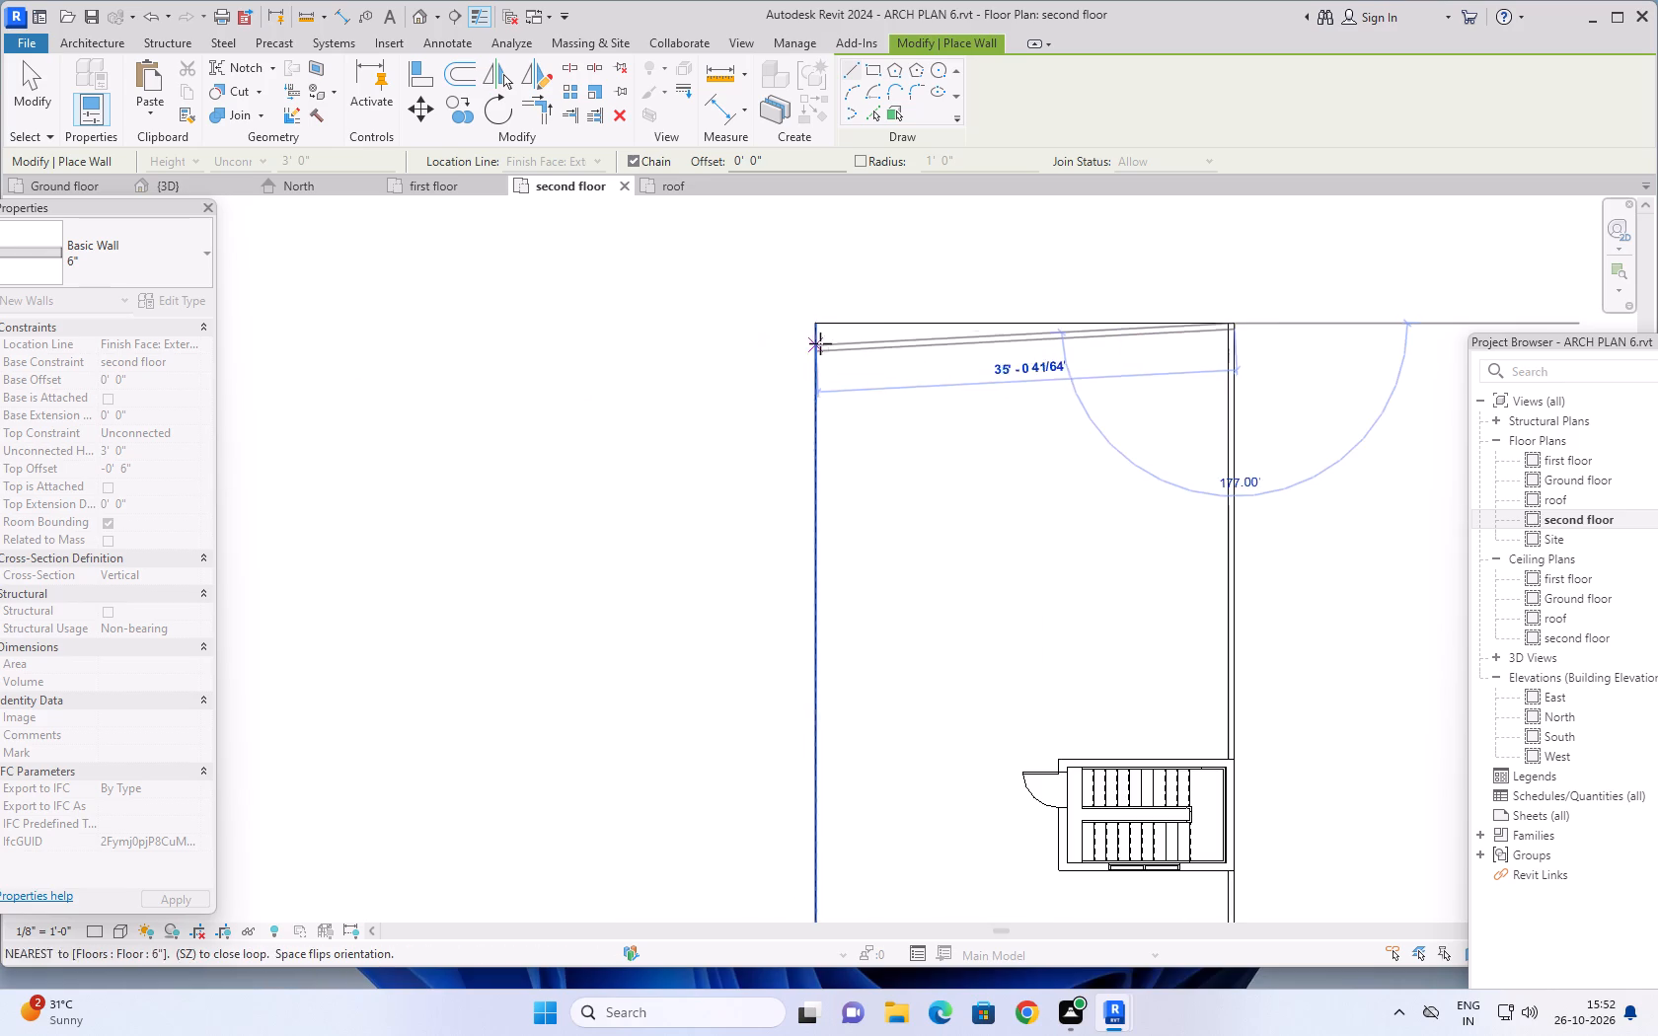
scroll(829, 340, "up", 9)
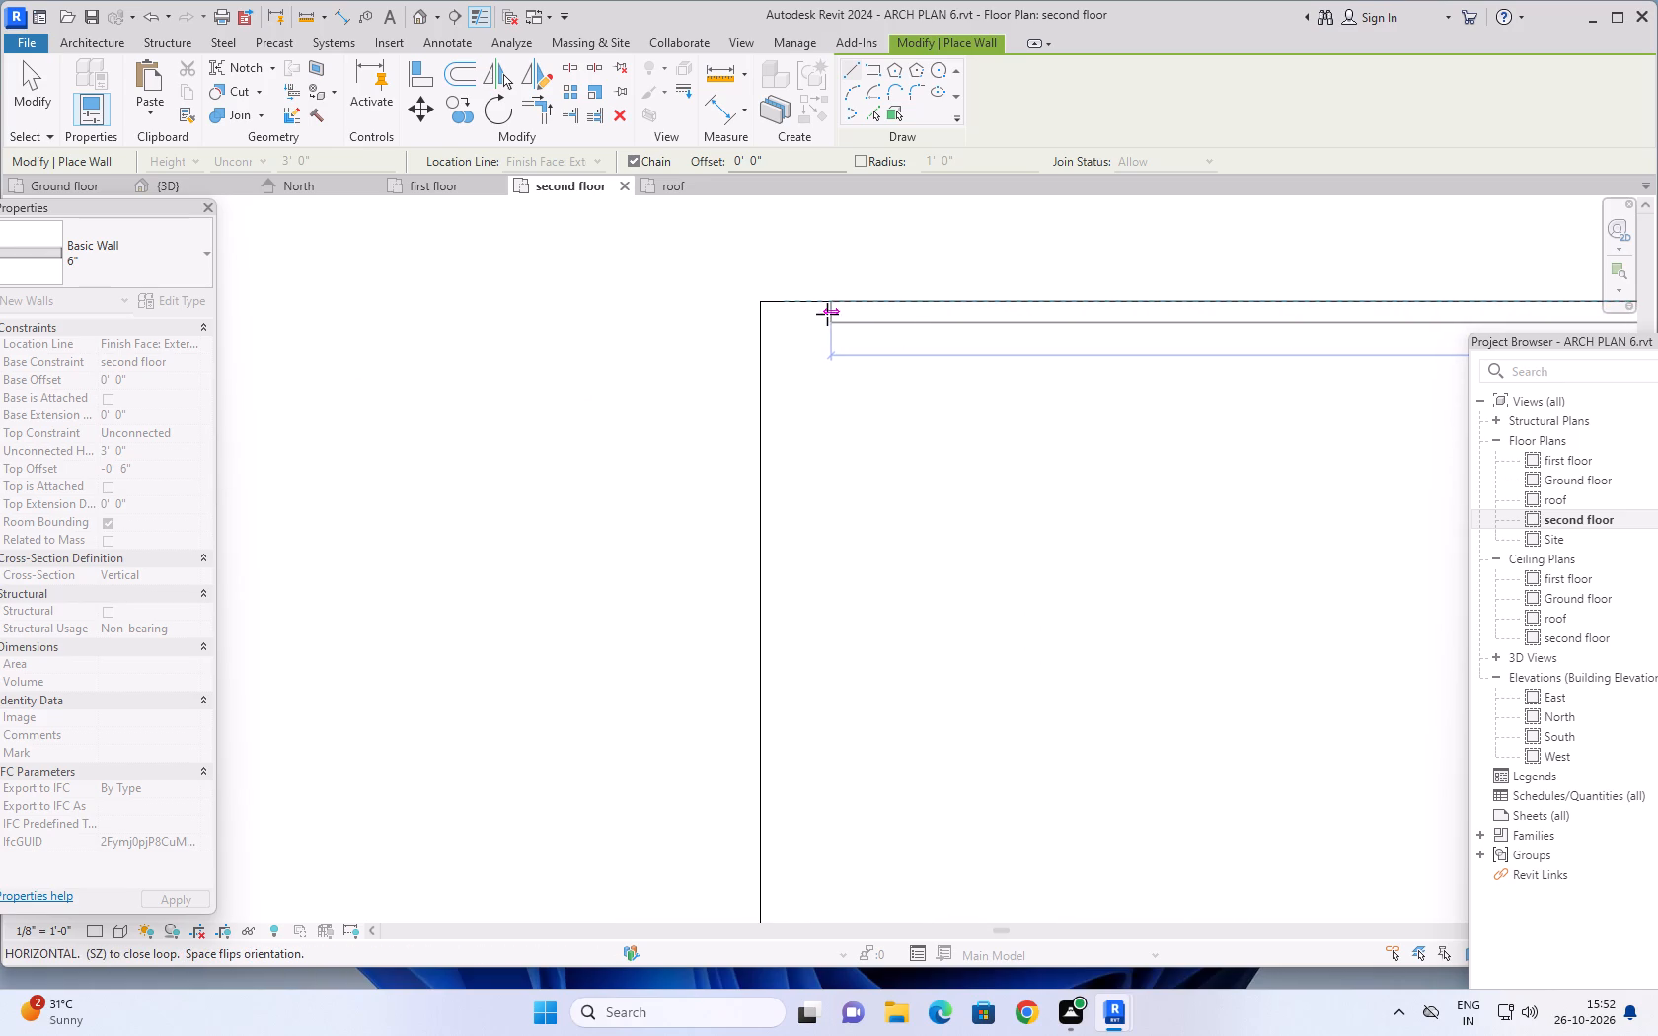
left_click(761, 304)
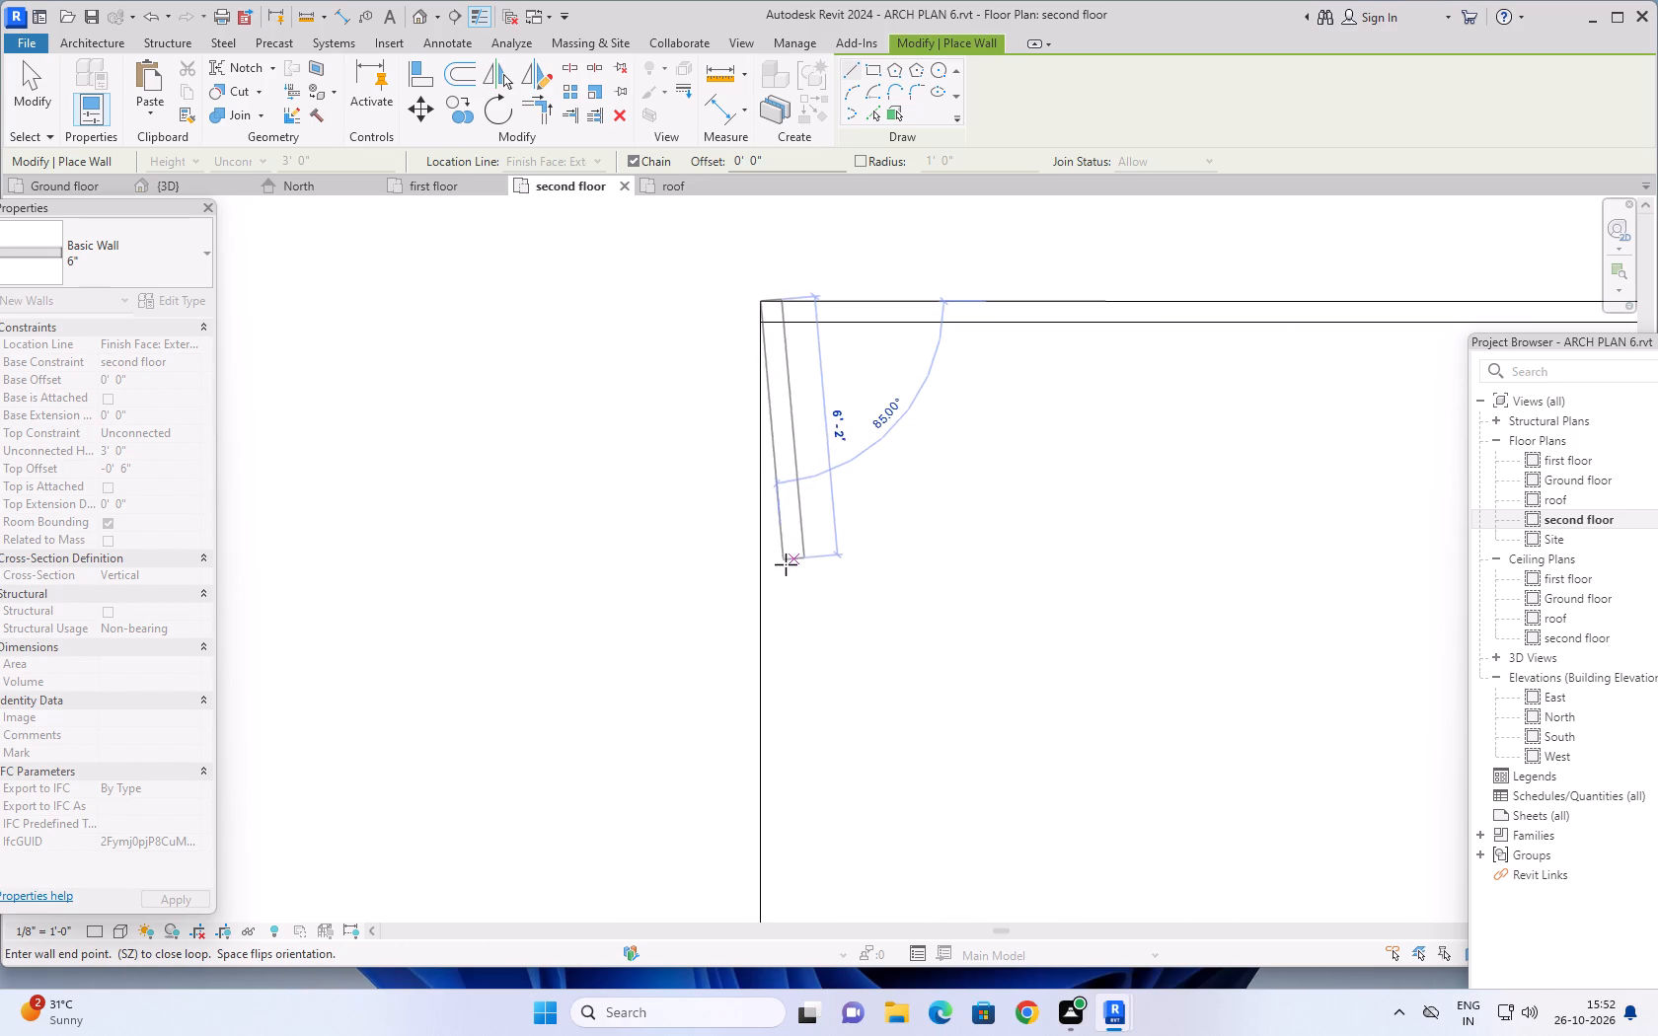
Continue the parapet wall along the slab's west edge from the northwest corner to the southwest corner.
scroll(778, 605, "down", 14)
middle_click_drag(779, 655, 786, 333)
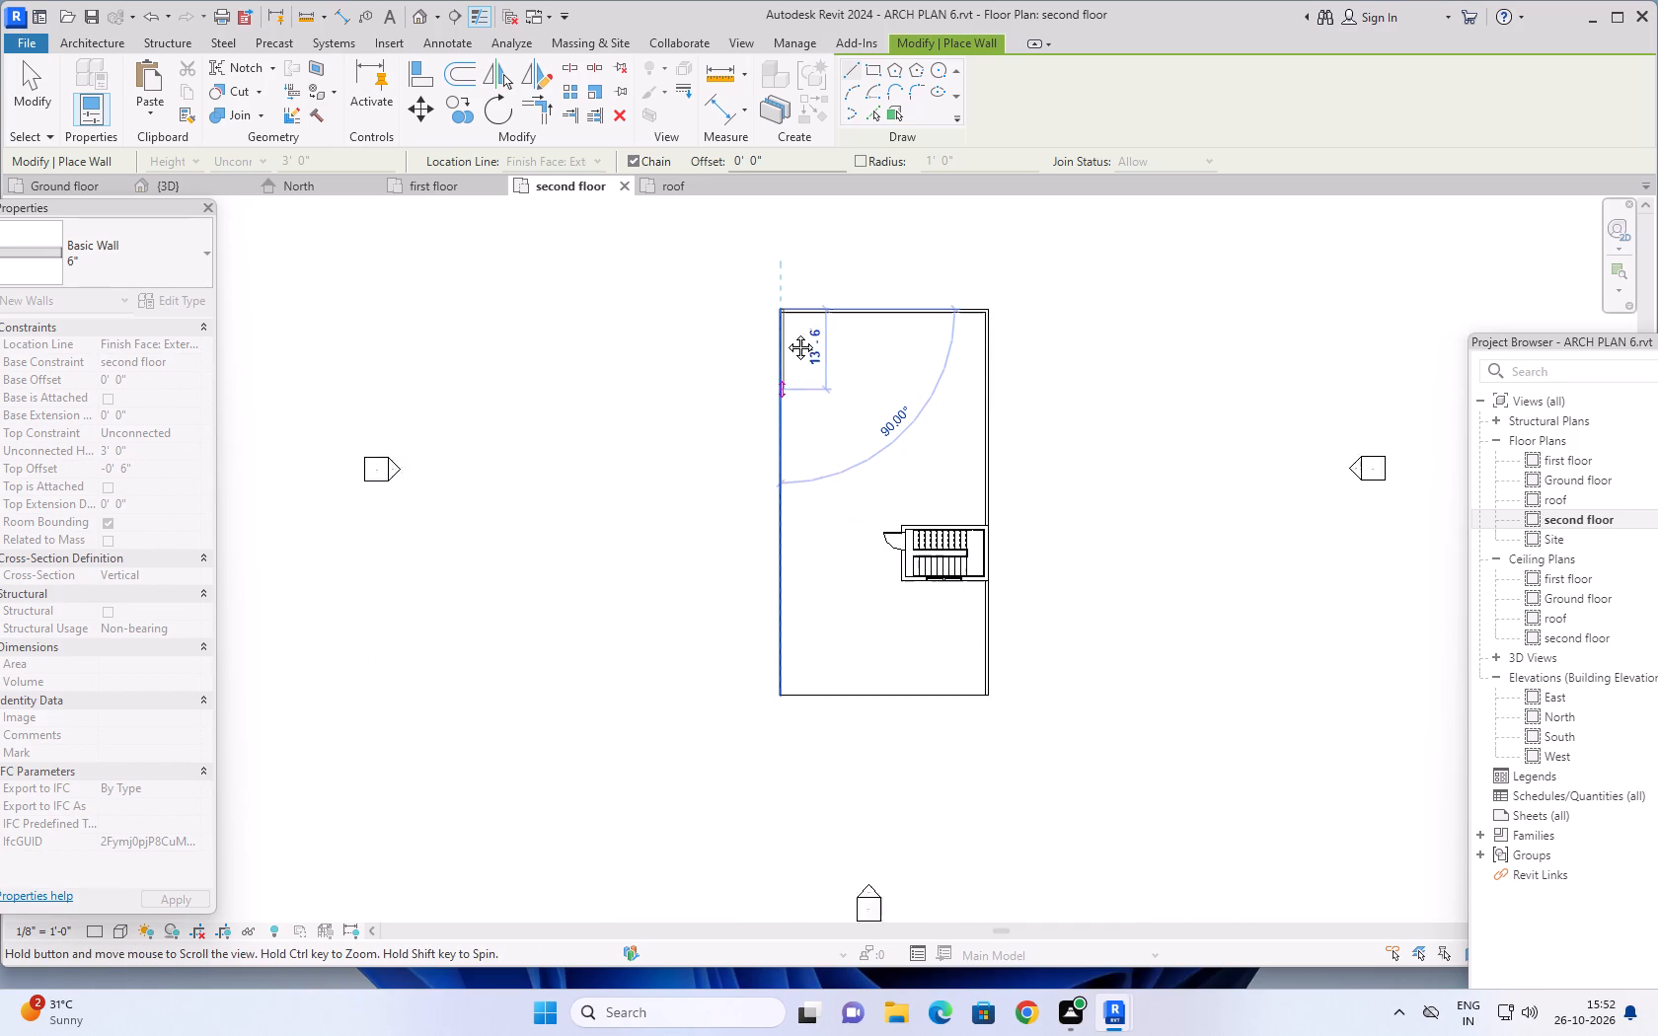
middle_click_drag(786, 333, 786, 311)
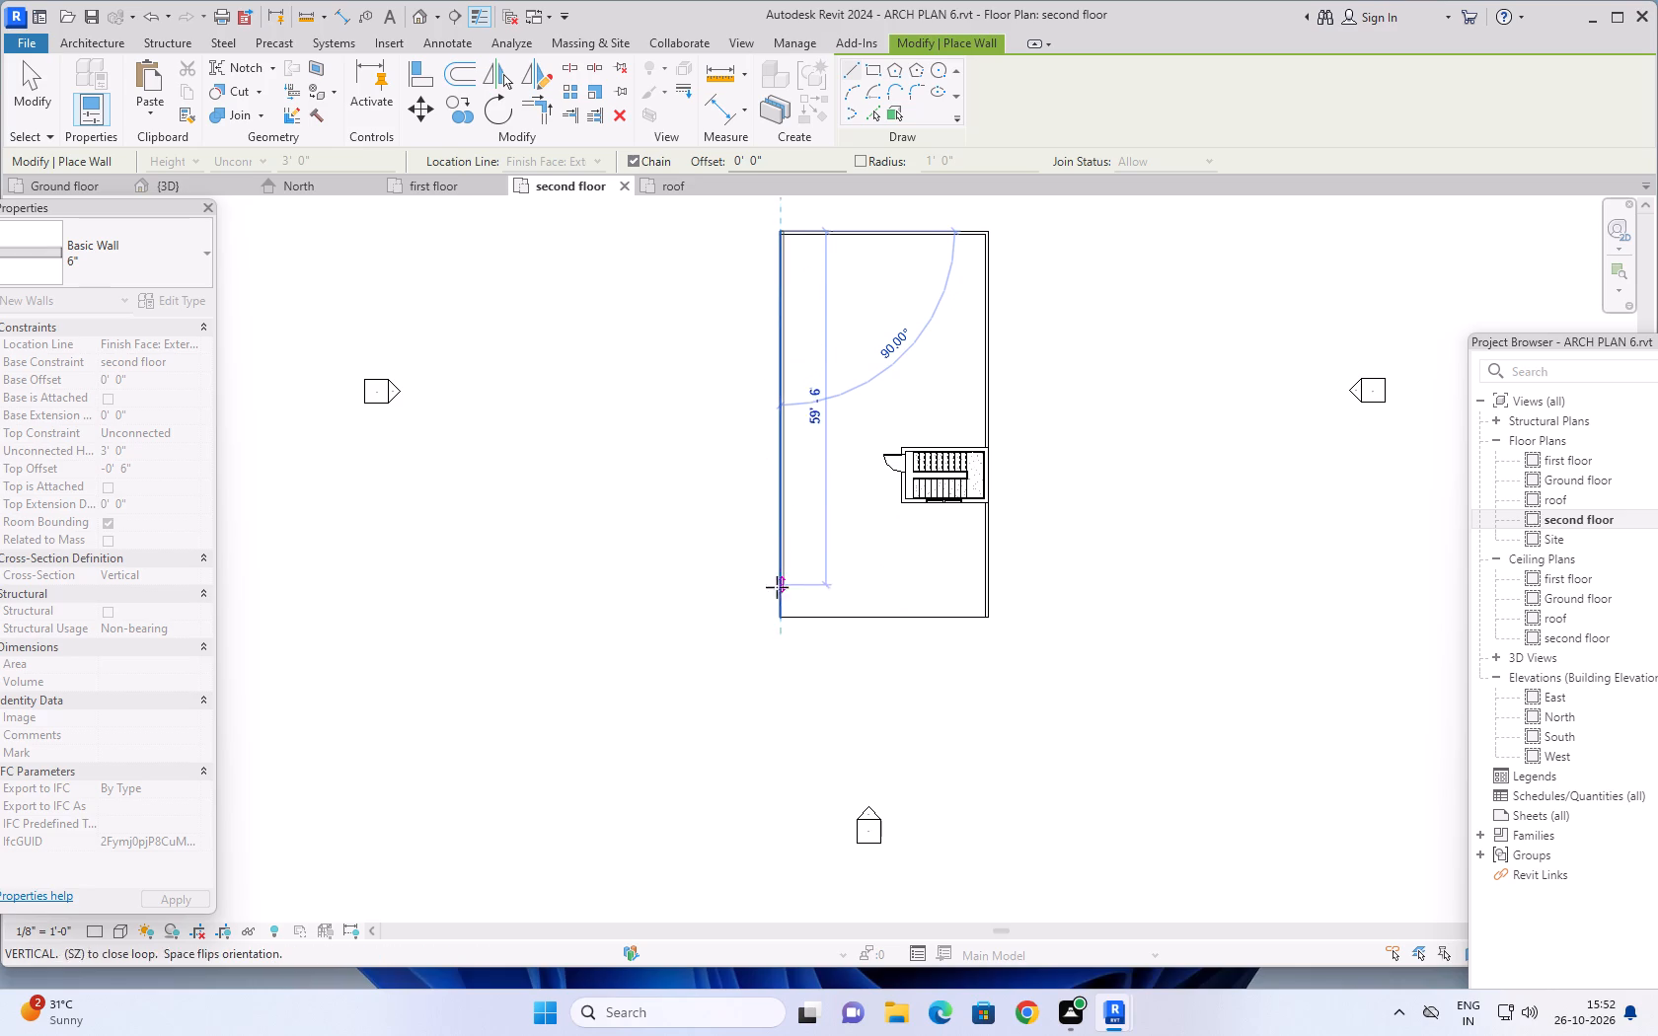
scroll(790, 600, "up", 11)
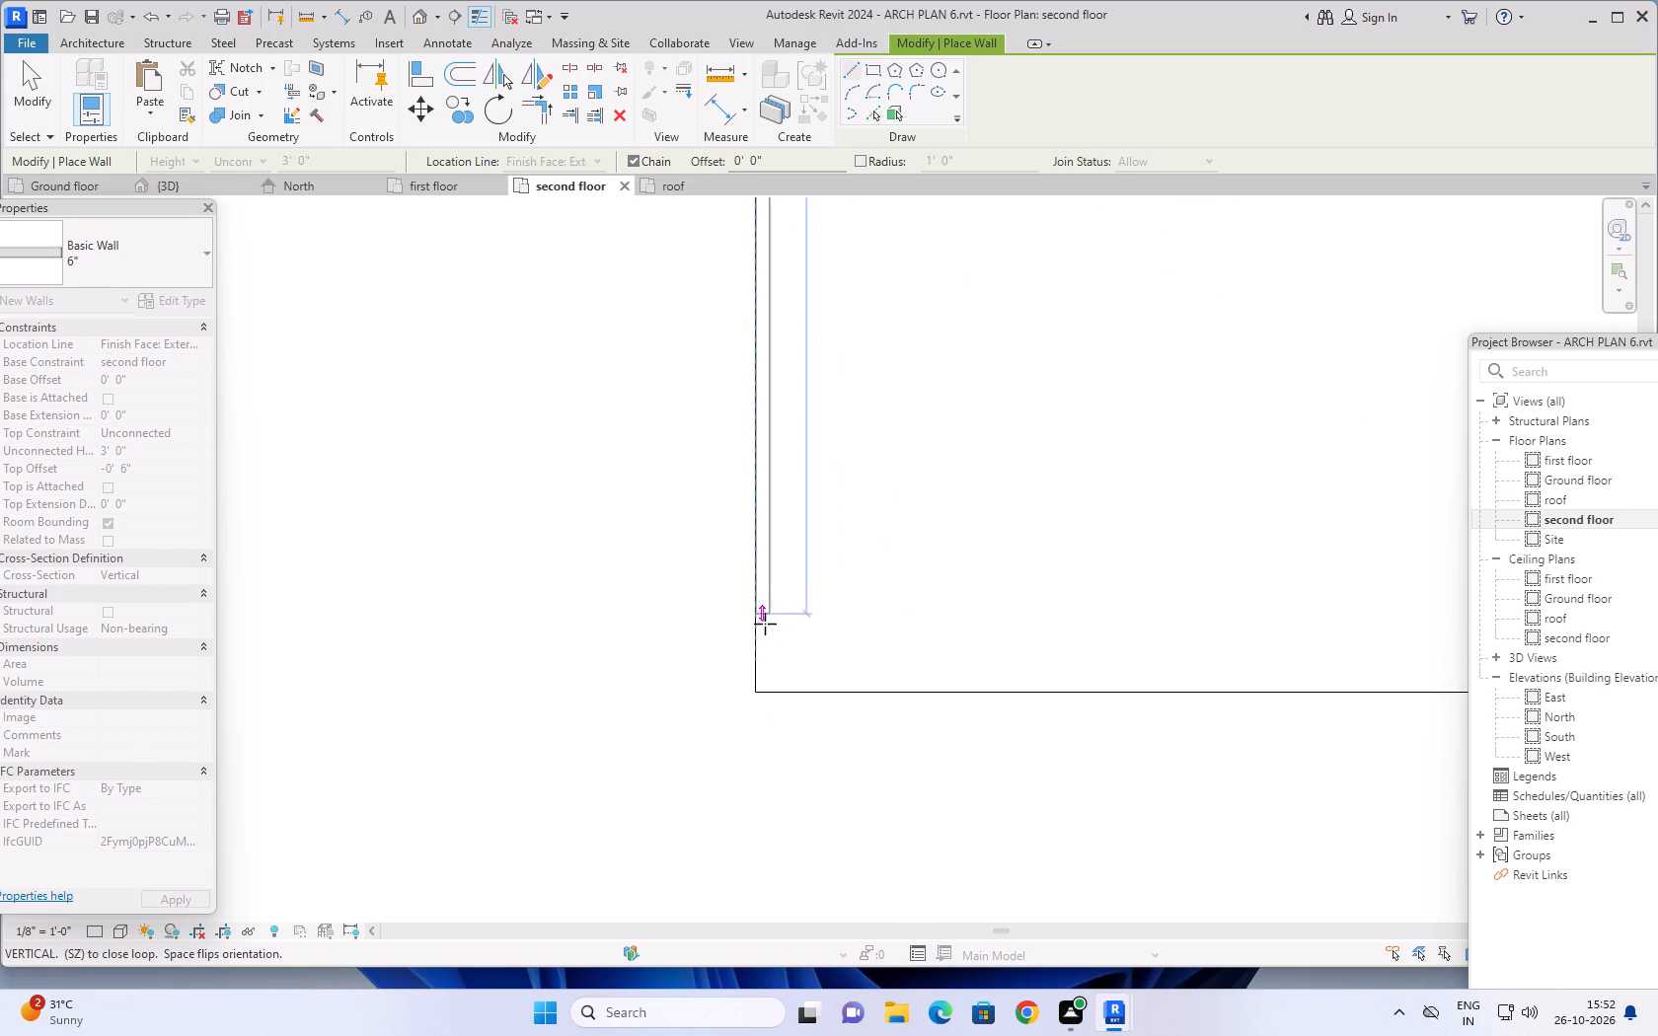
left_click(753, 690)
Draw the parapet wall about 18' 2" eastward along the slab's south edge from the southwest corner and end the wall chain there.
scroll(1198, 681, "down", 5)
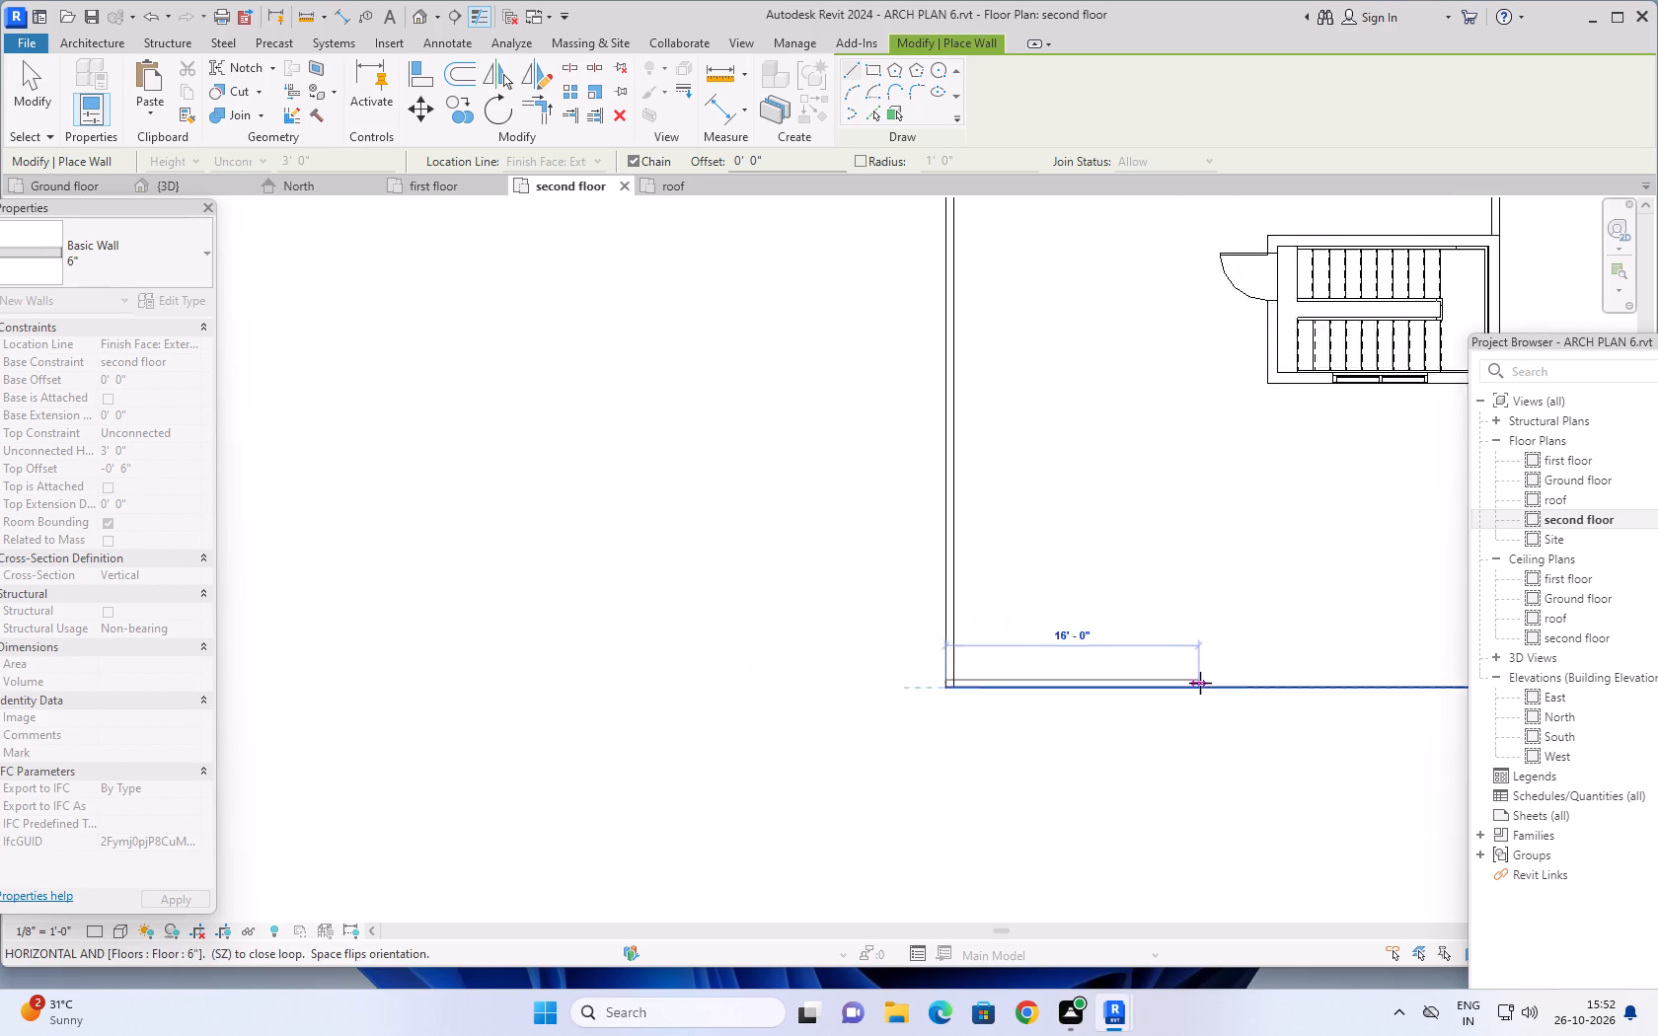
middle_click_drag(1200, 683, 919, 647)
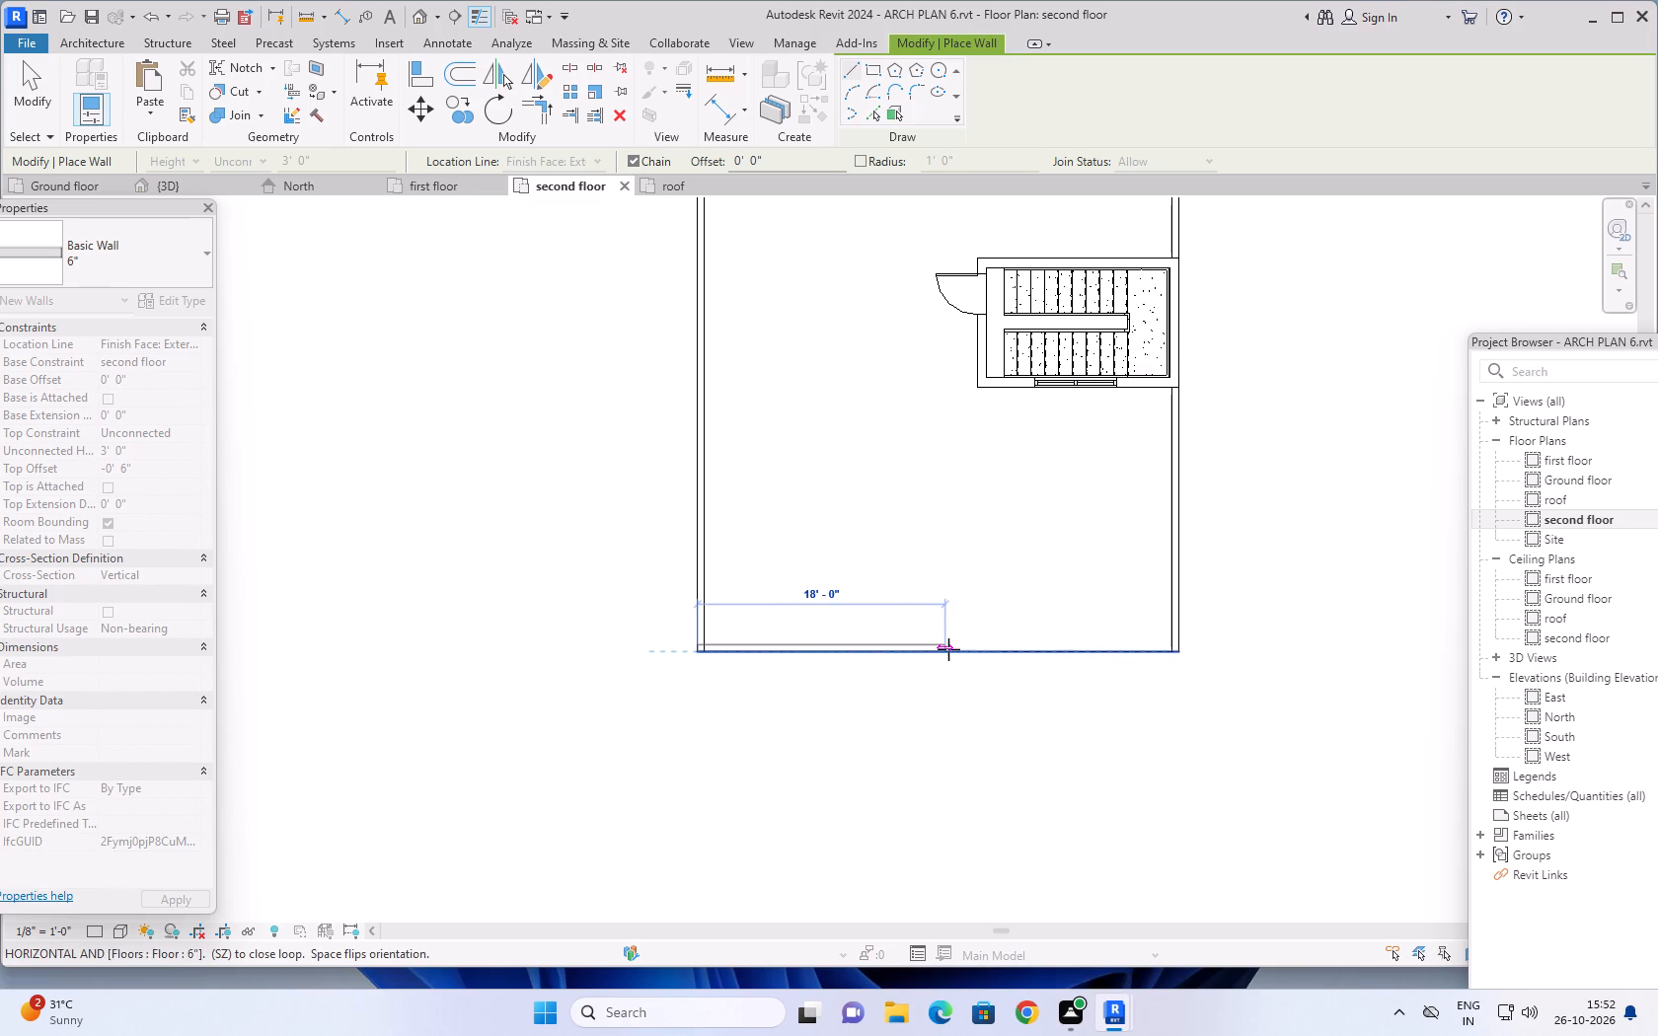
scroll(948, 649, "up", 6)
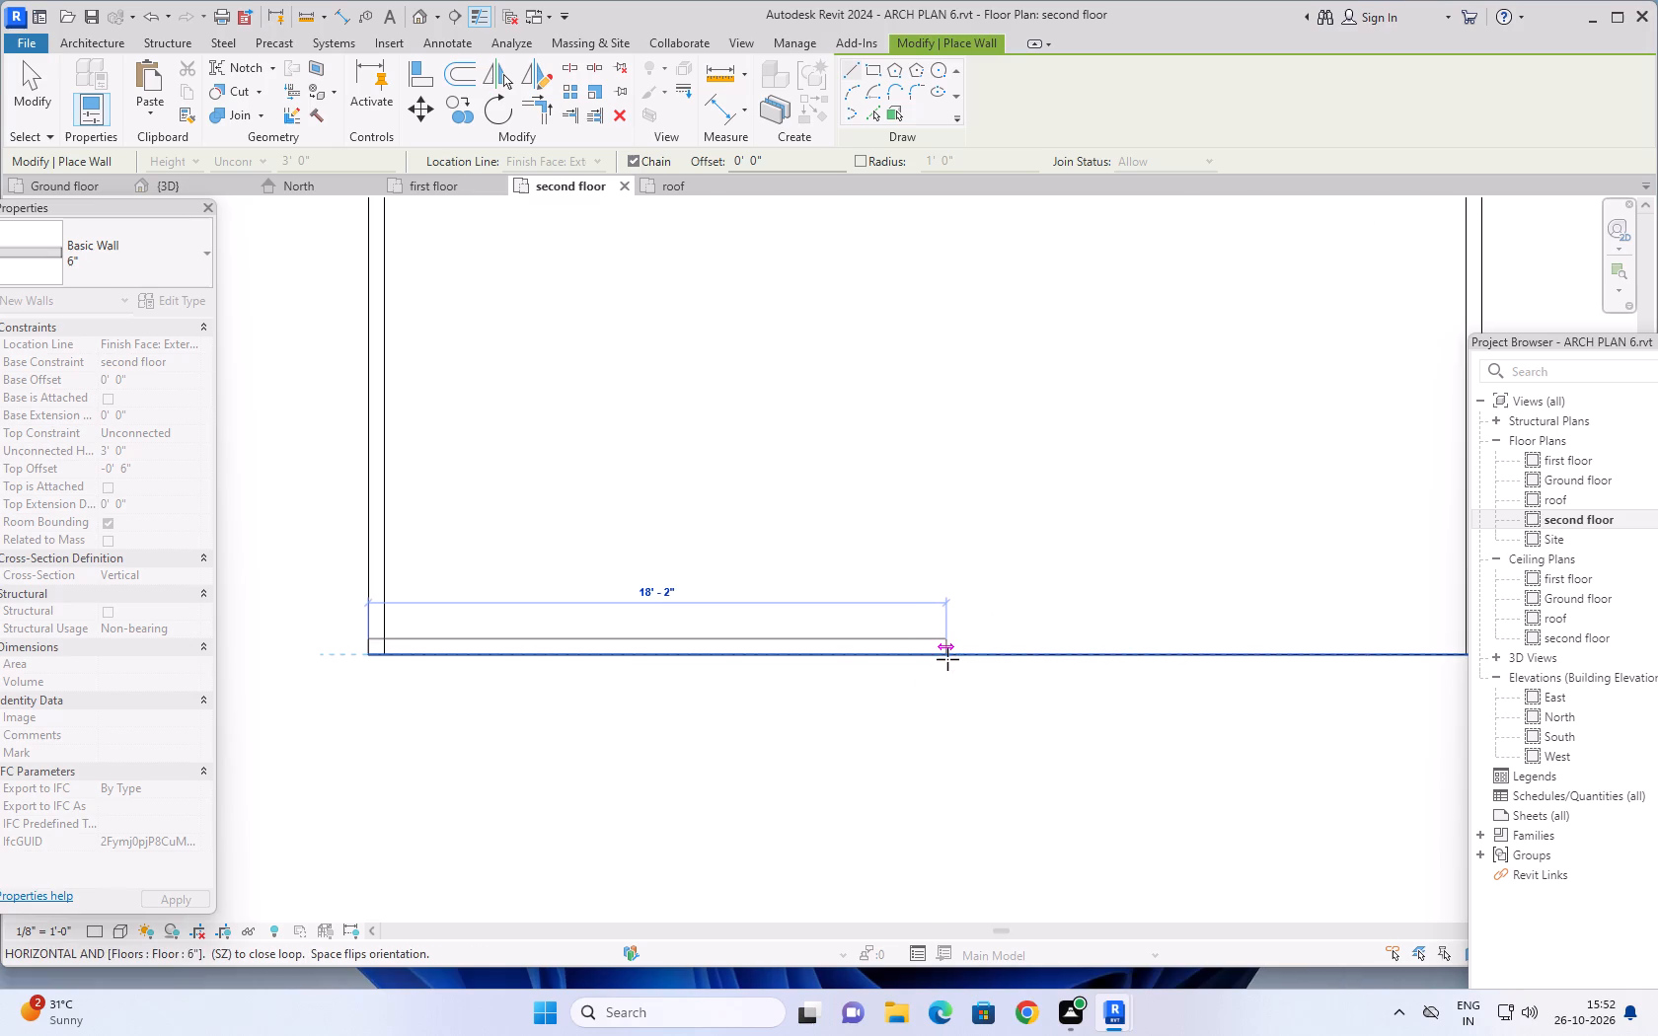
left_click(947, 658)
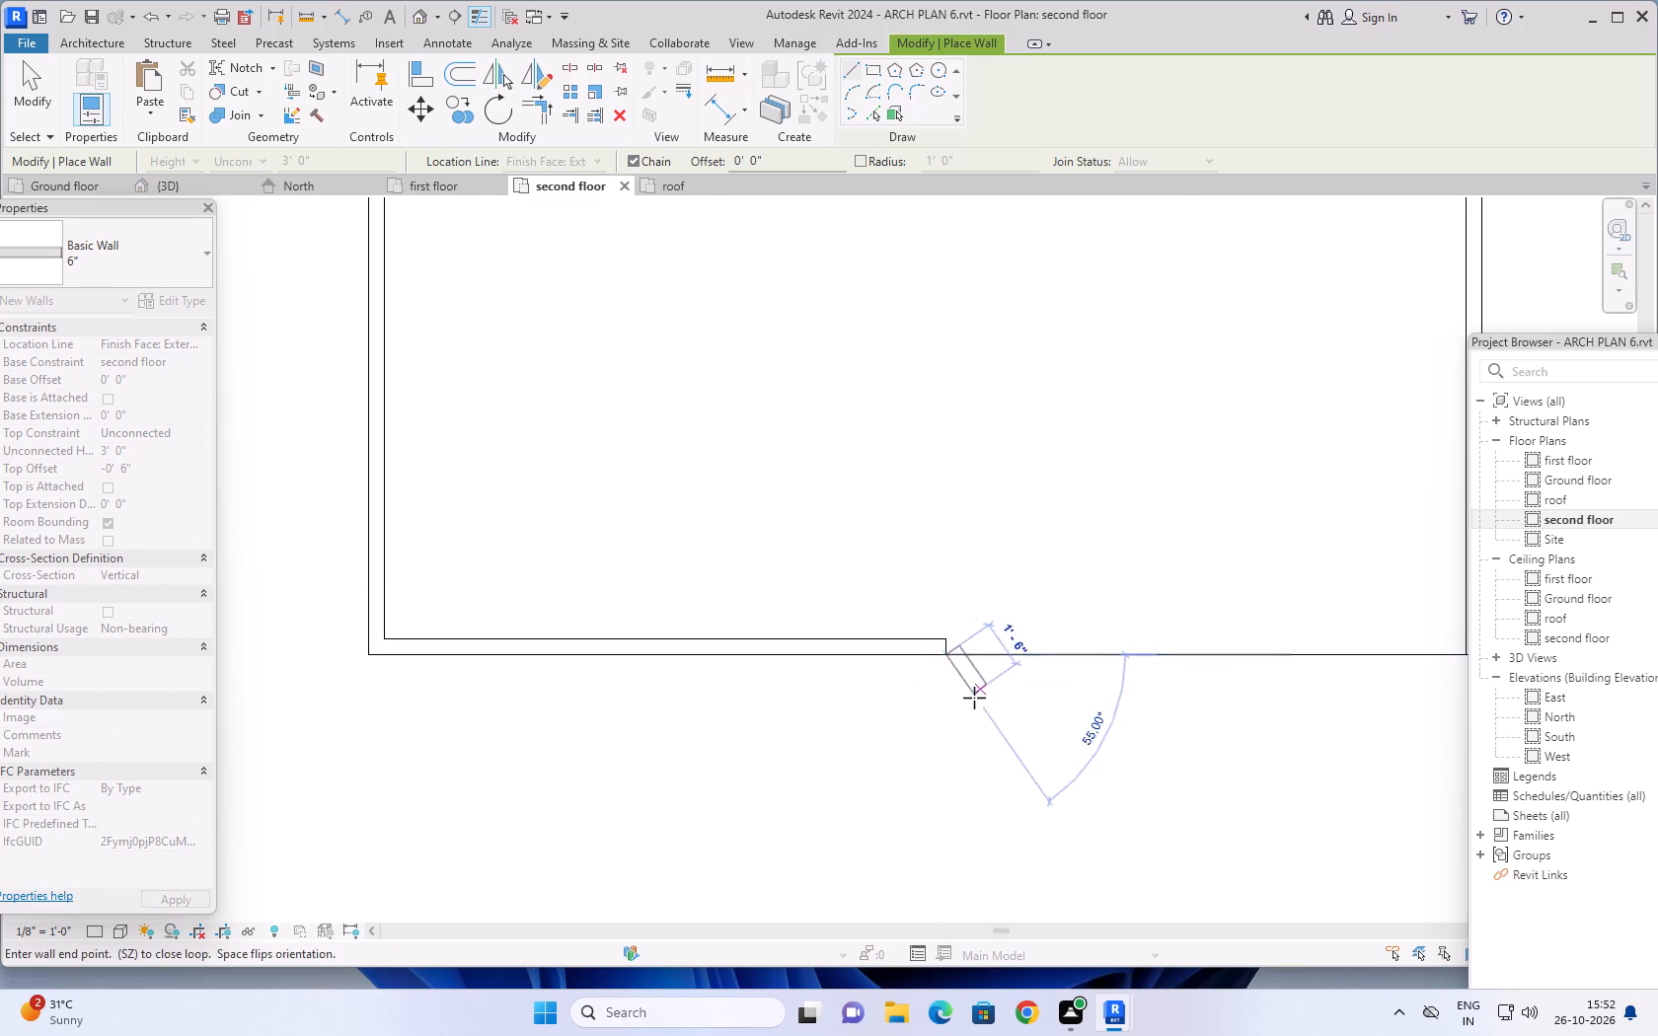
key("Escape")
Dismiss the save reminder and save the project.
scroll(978, 708, "down", 5)
left_click(991, 327)
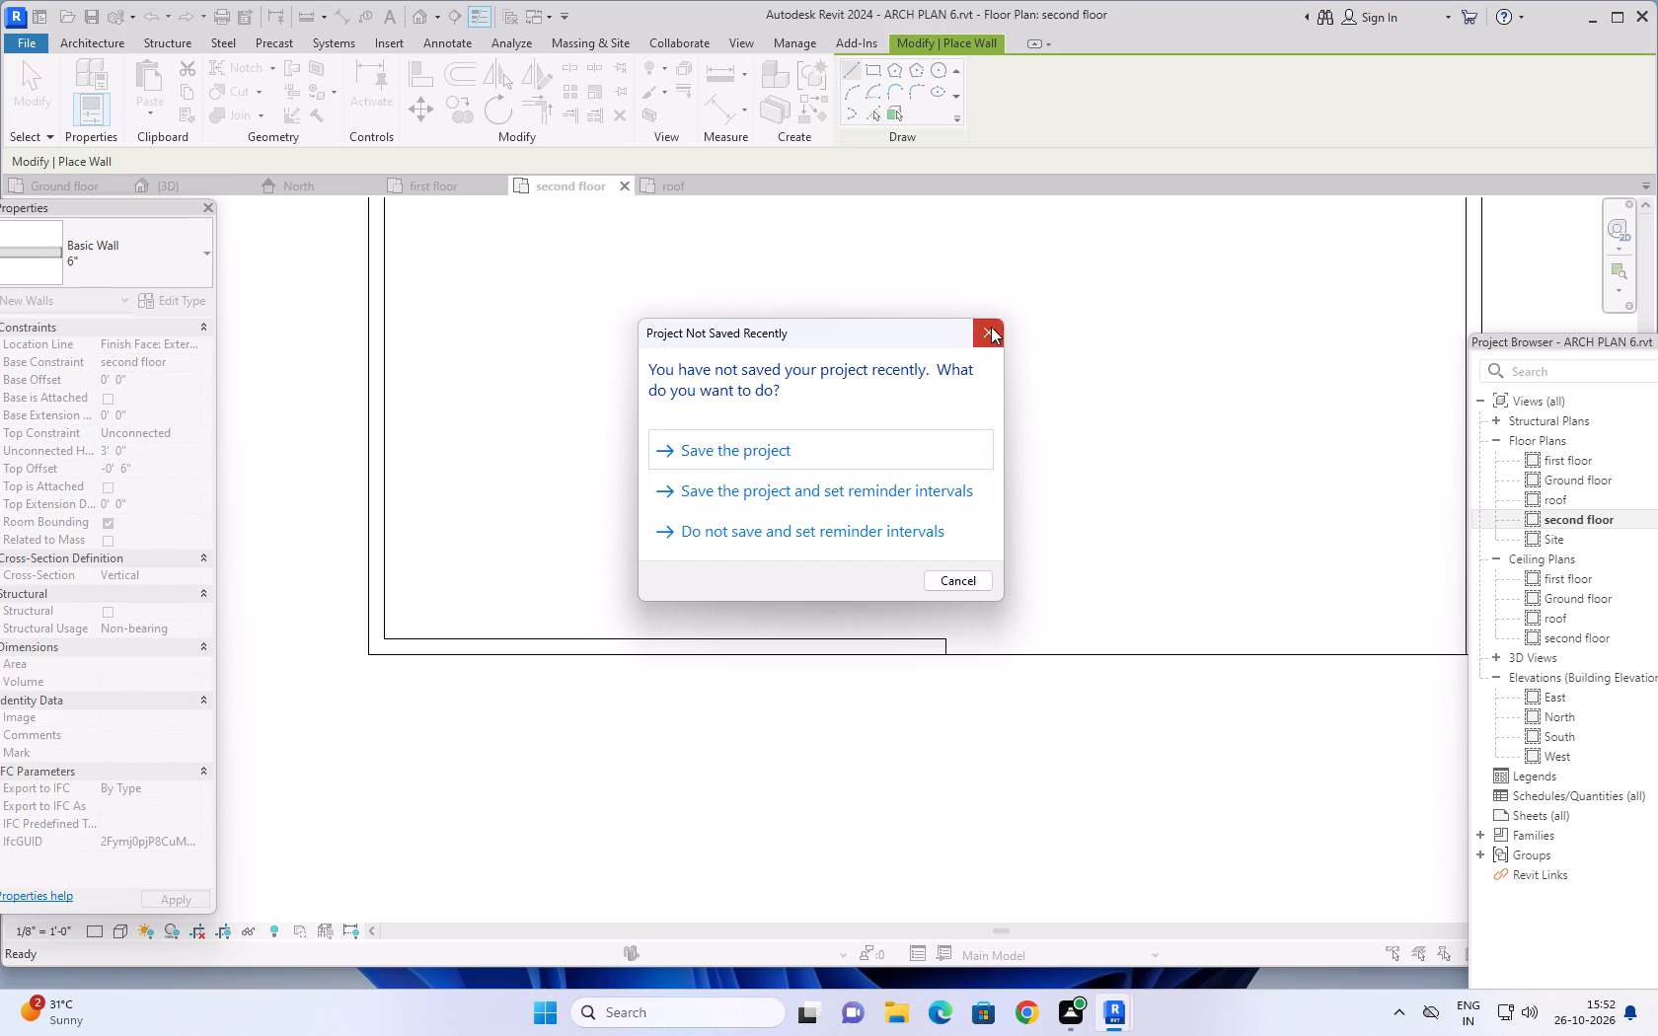
key("ctrl+s")
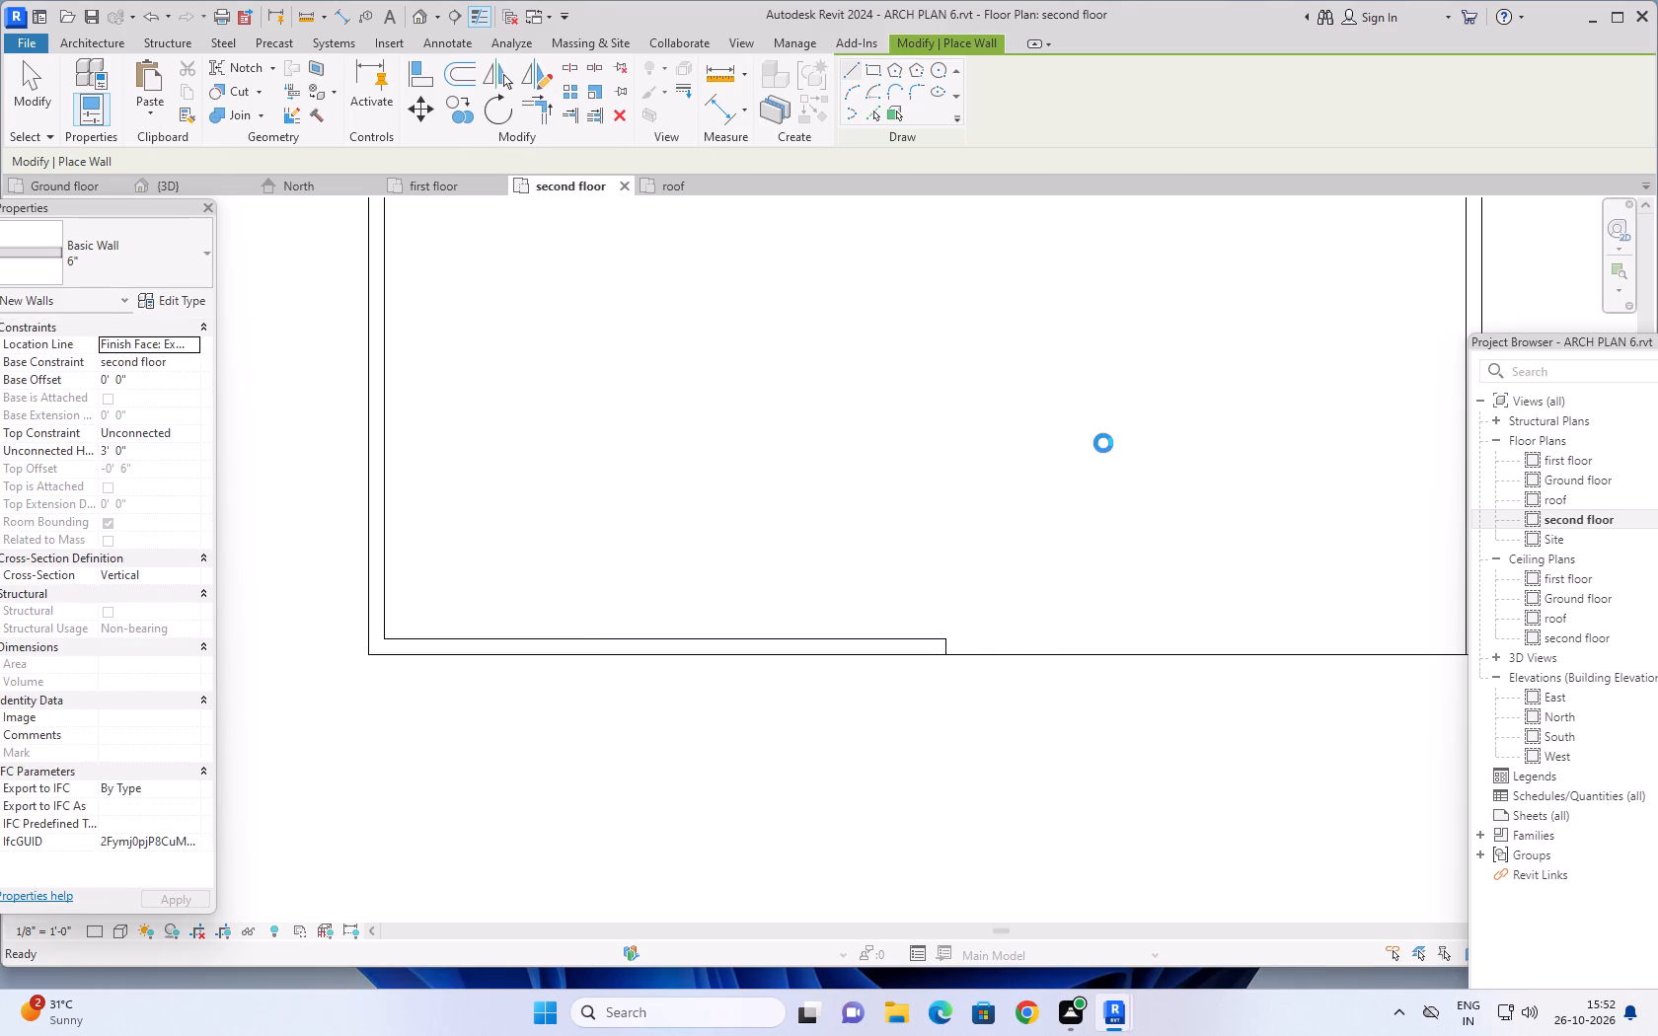
Start a Glass Panel - Bottom Fill railing path on the second floor and set its base offset to 0' 0".
scroll(1255, 466, "down", 3)
middle_click_drag(1211, 670, 1053, 686)
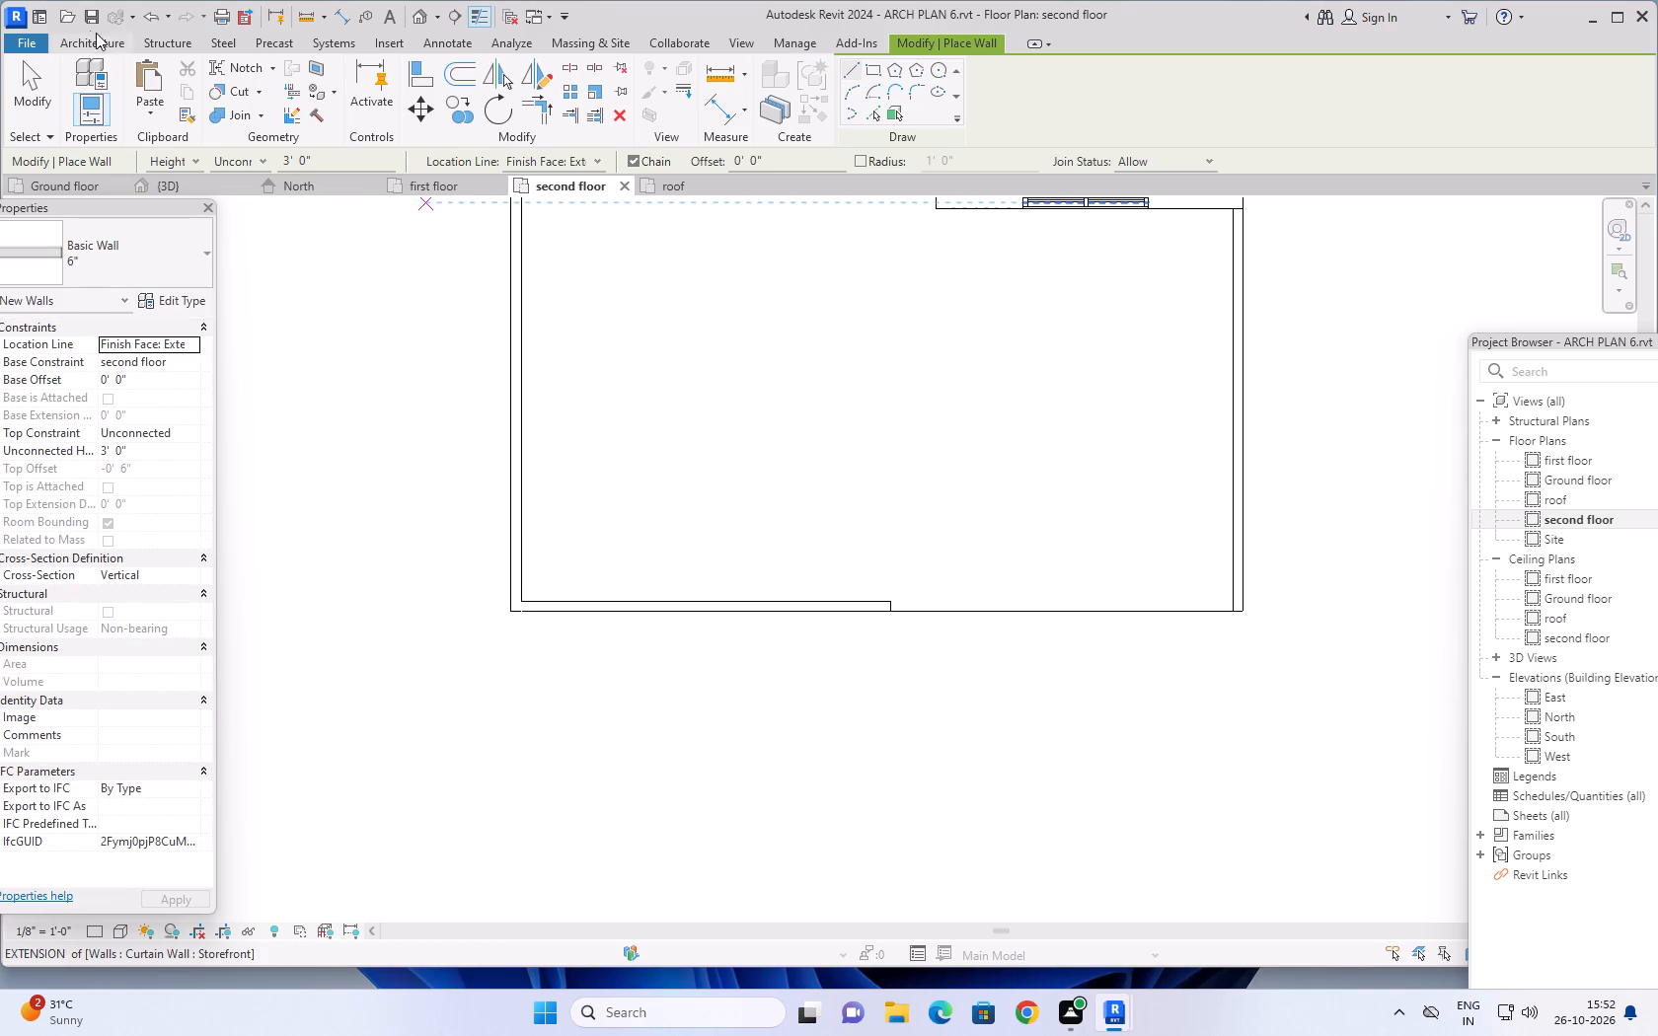
left_click(92, 41)
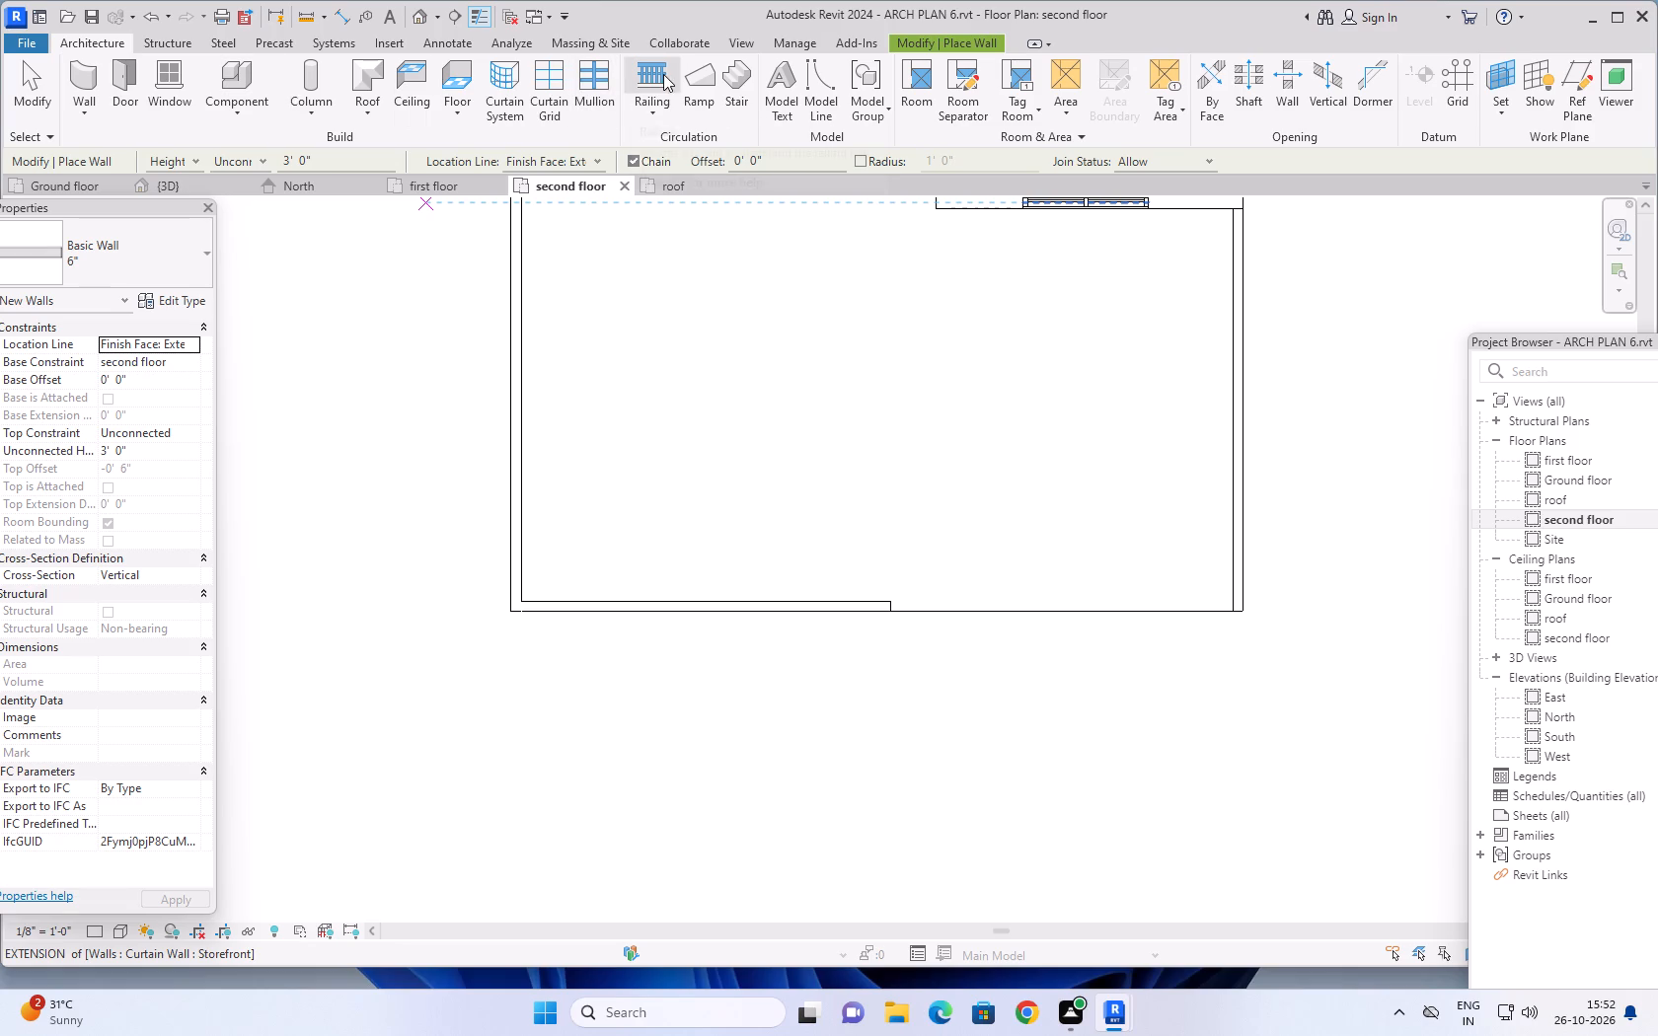
left_click(644, 74)
scroll(940, 626, "up", 3)
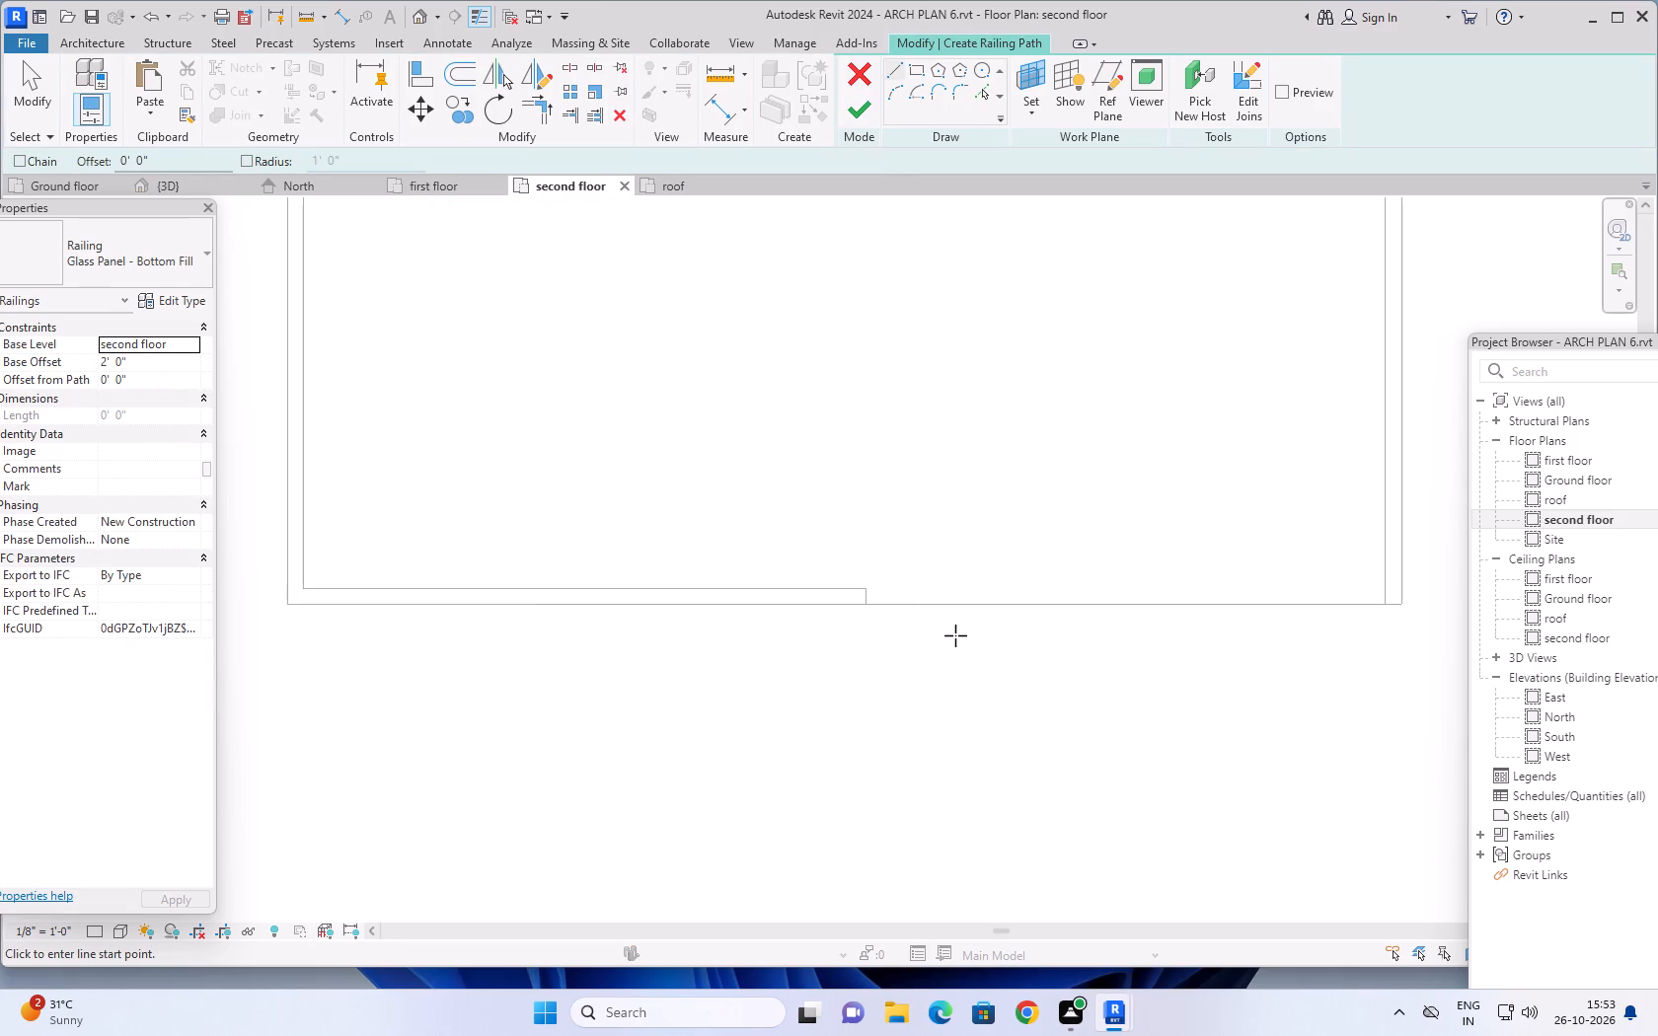
middle_click_drag(944, 629, 836, 686)
scroll(743, 651, "up", 5)
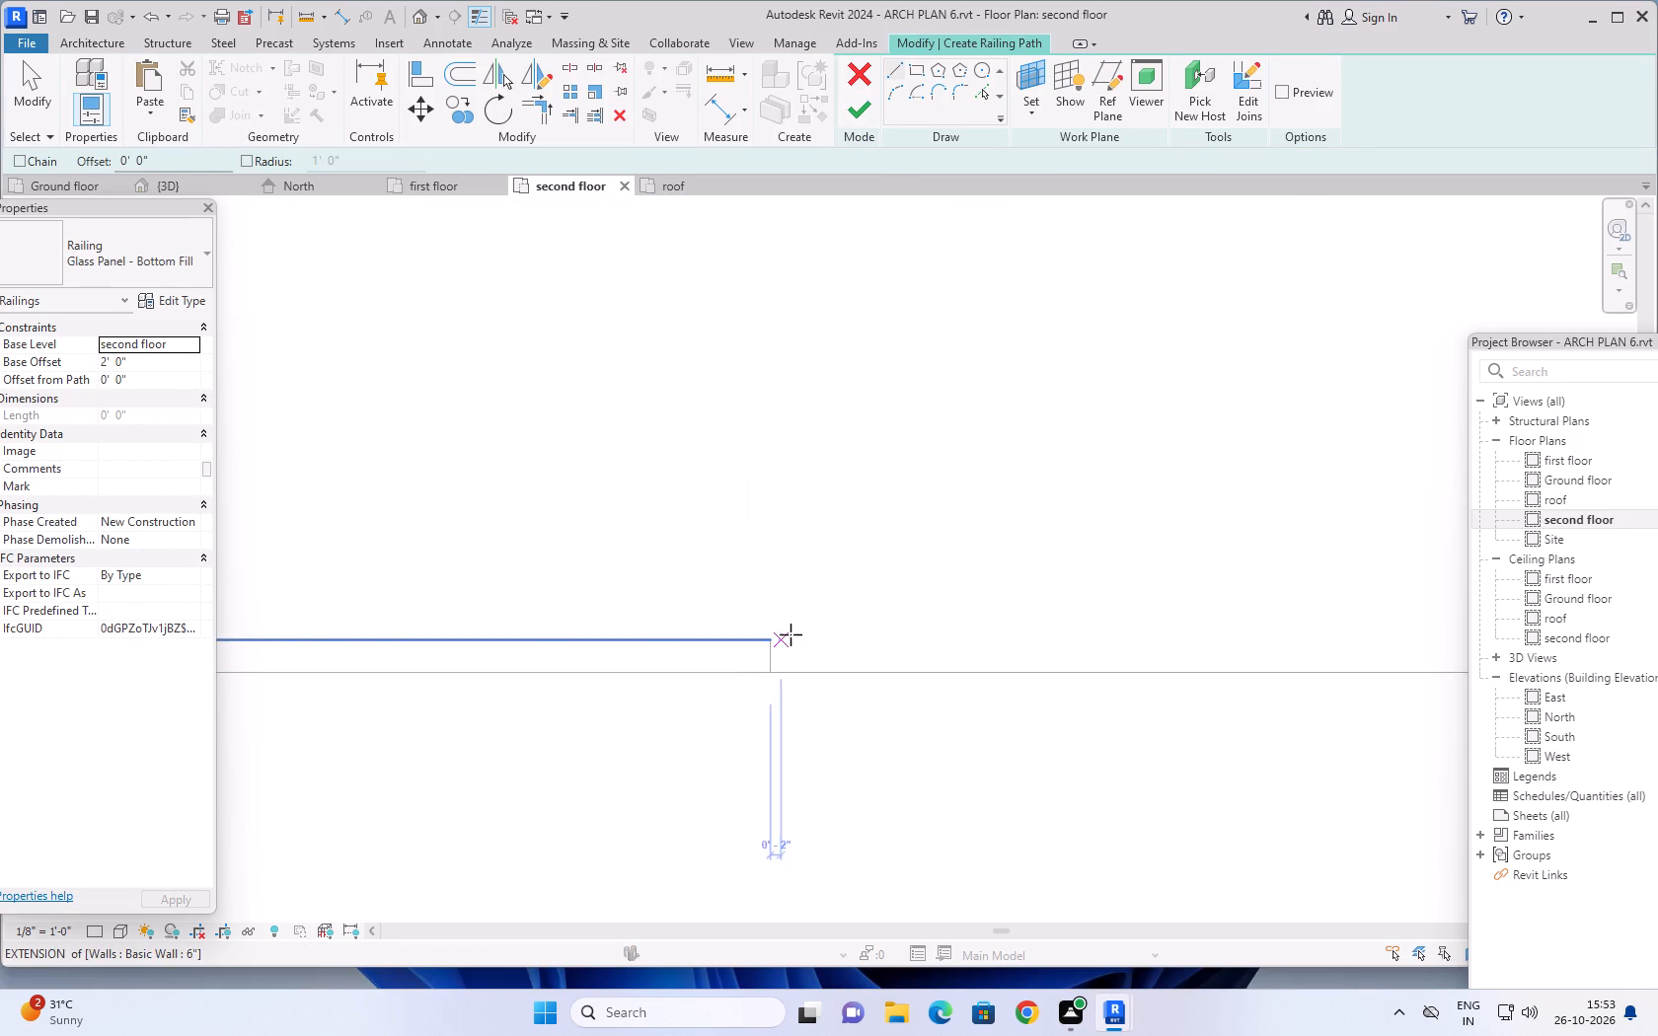
scroll(799, 634, "up", 5)
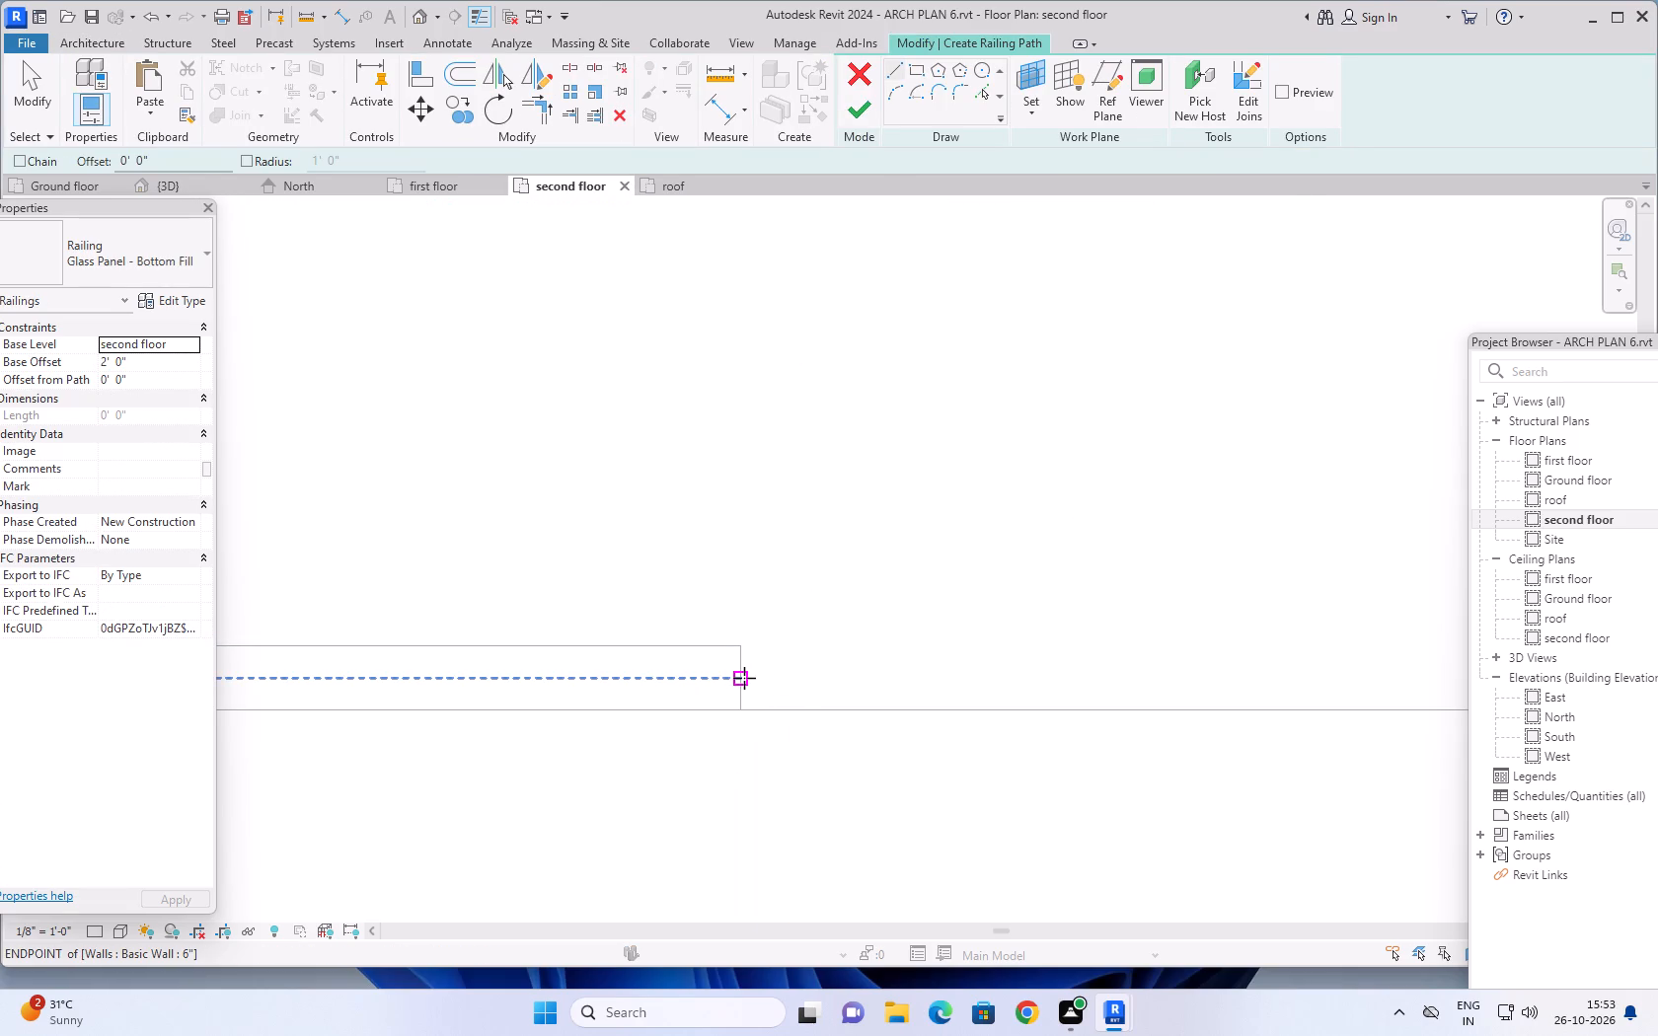
left_click(744, 678)
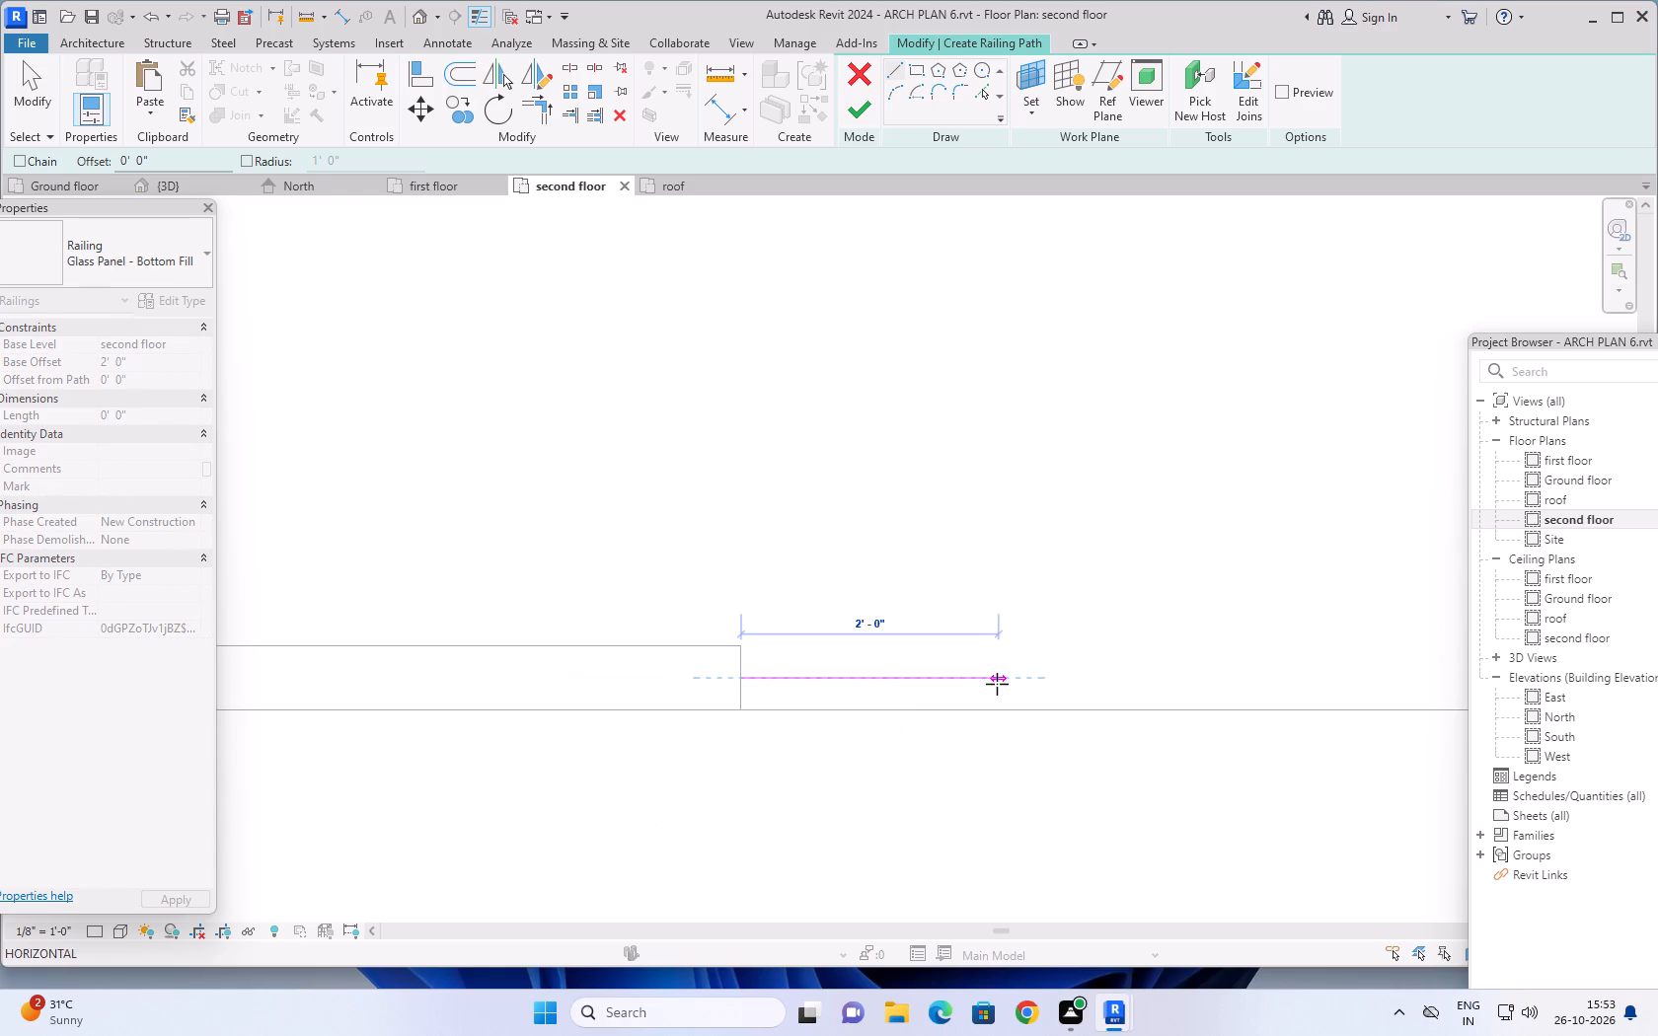
key("Escape")
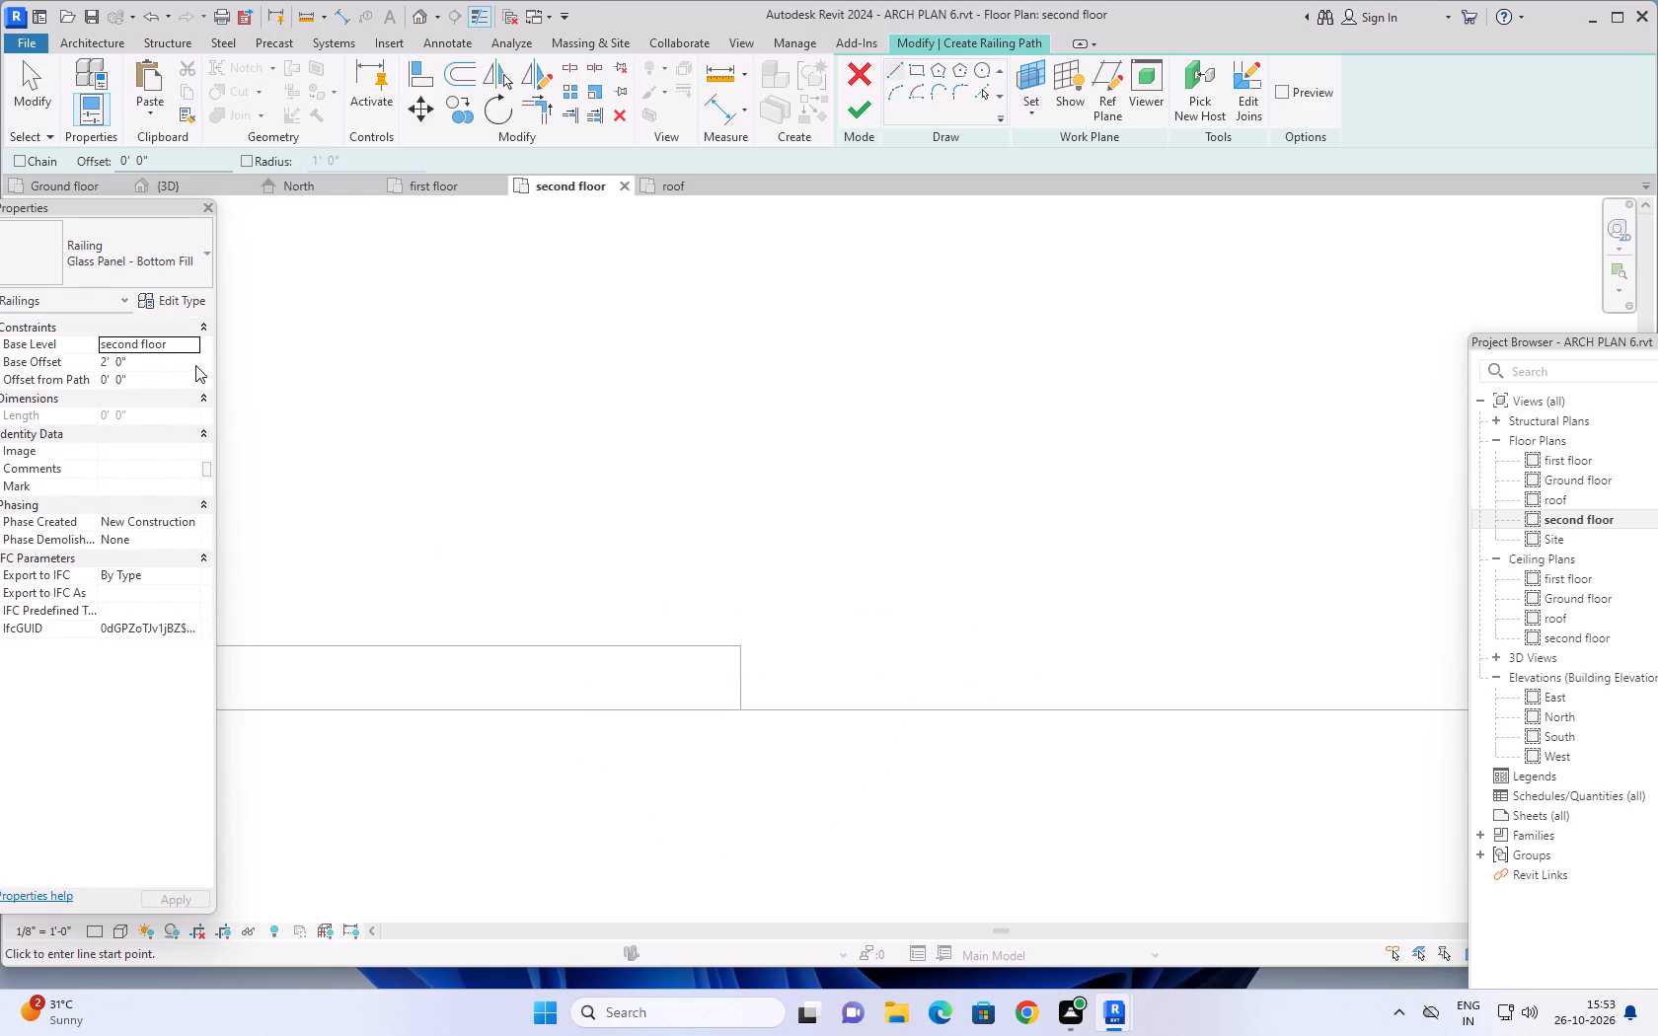
left_click(169, 360)
key("0")
key("Return")
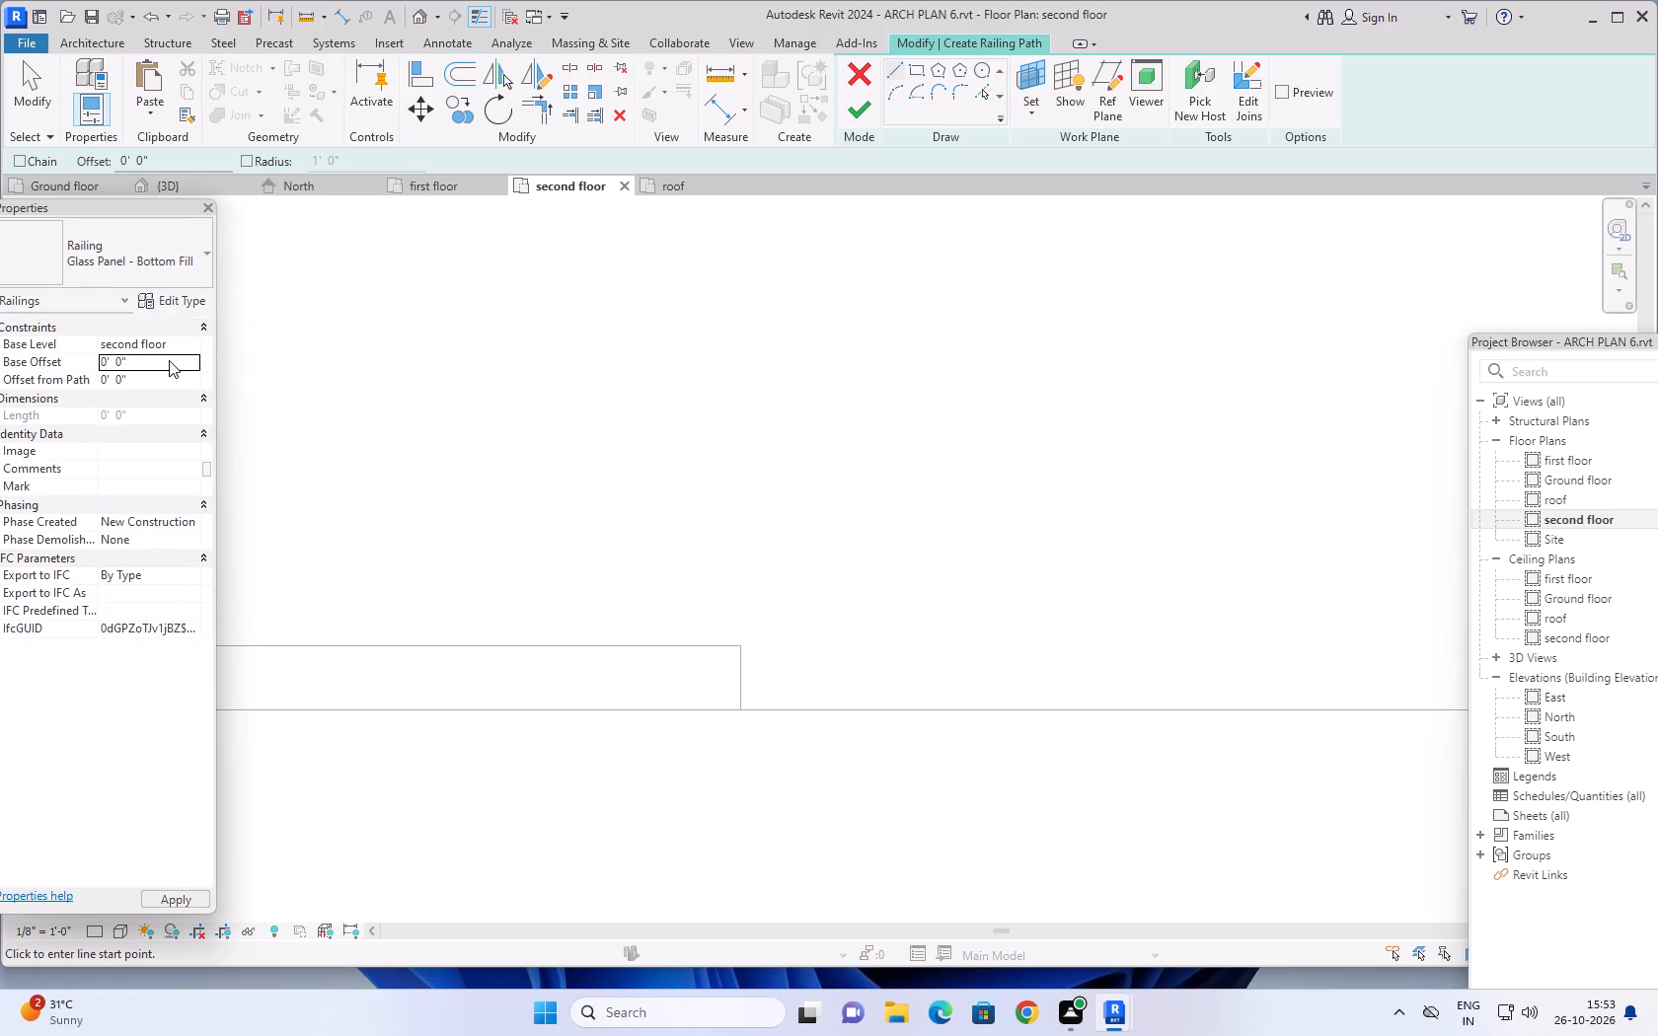
Draw the railing path about 16' 4" from the south parapet's end centre to the east parapet's inner face and finish the railing.
left_click(739, 678)
scroll(1165, 689, "down", 7)
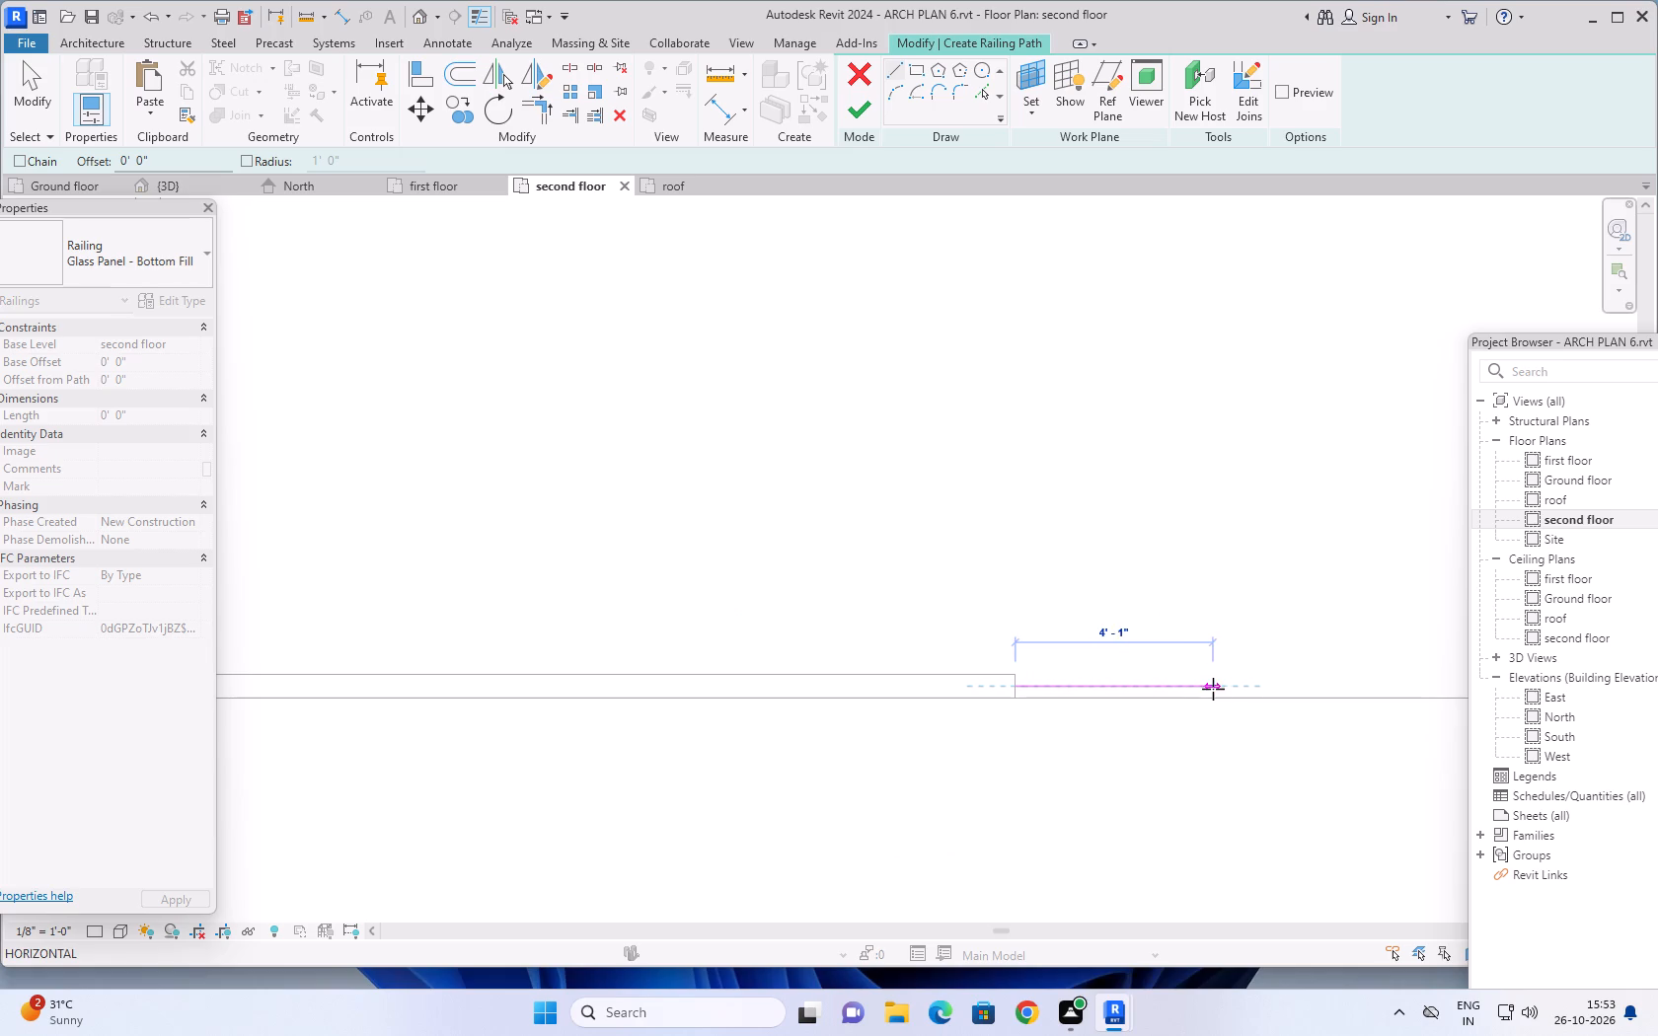
middle_click_drag(1213, 689, 561, 673)
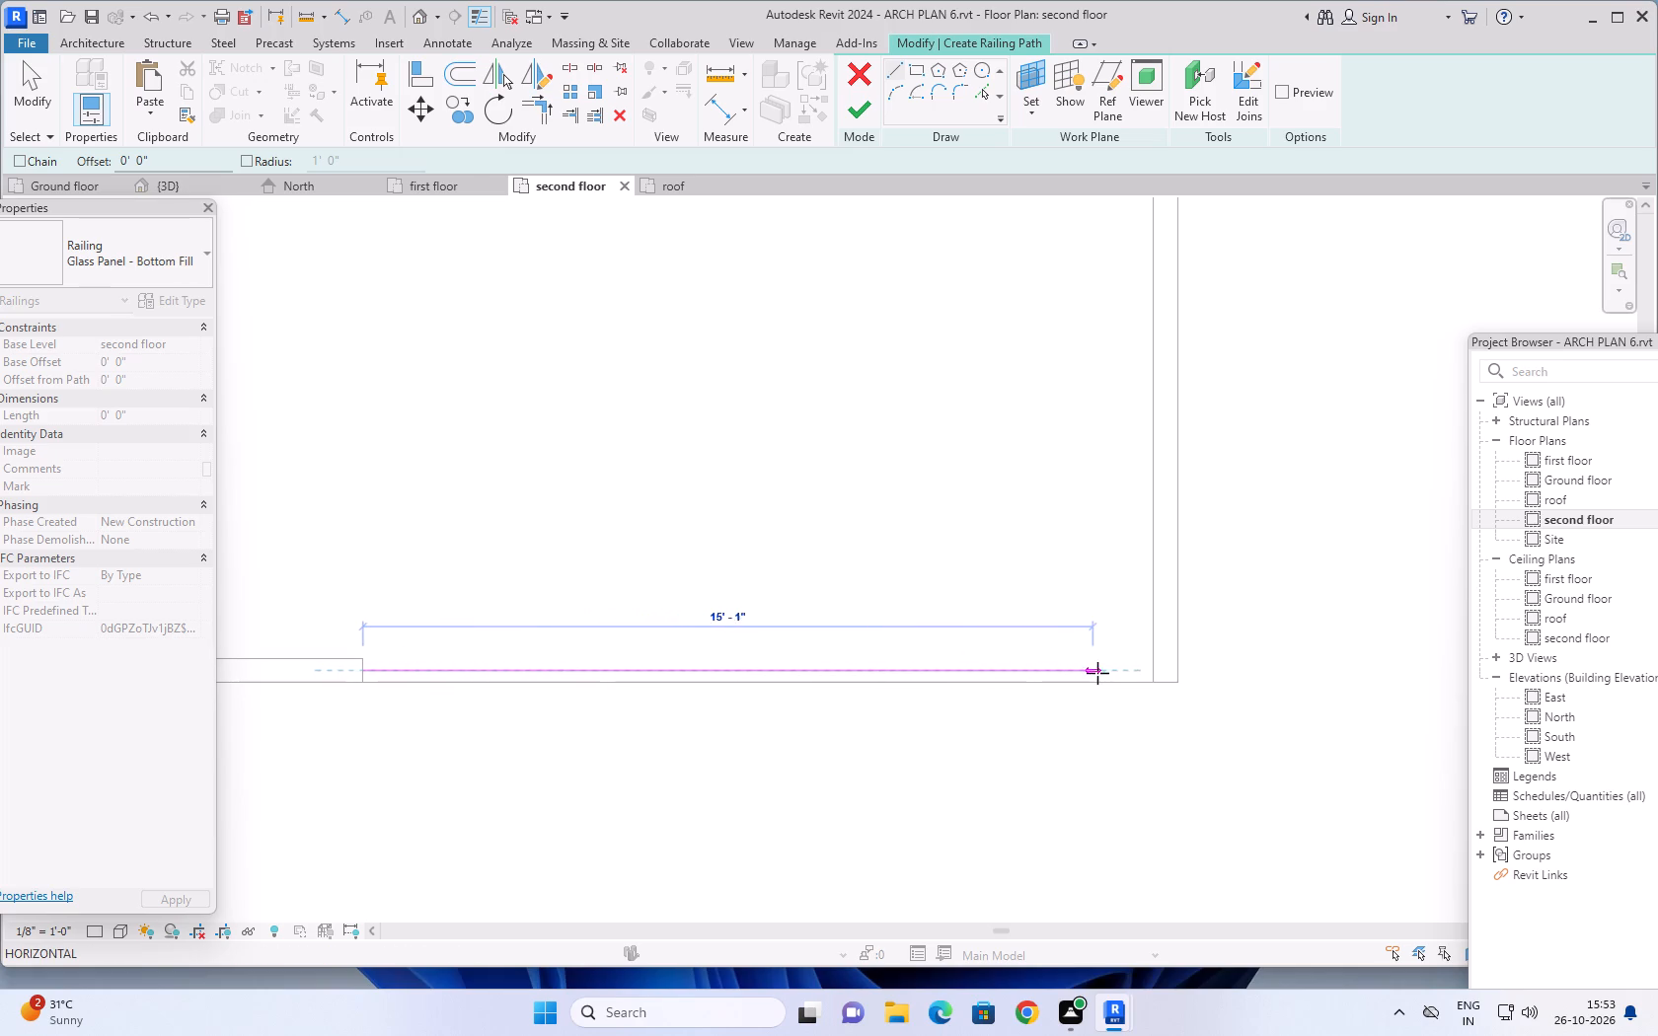
scroll(1156, 671, "up", 4)
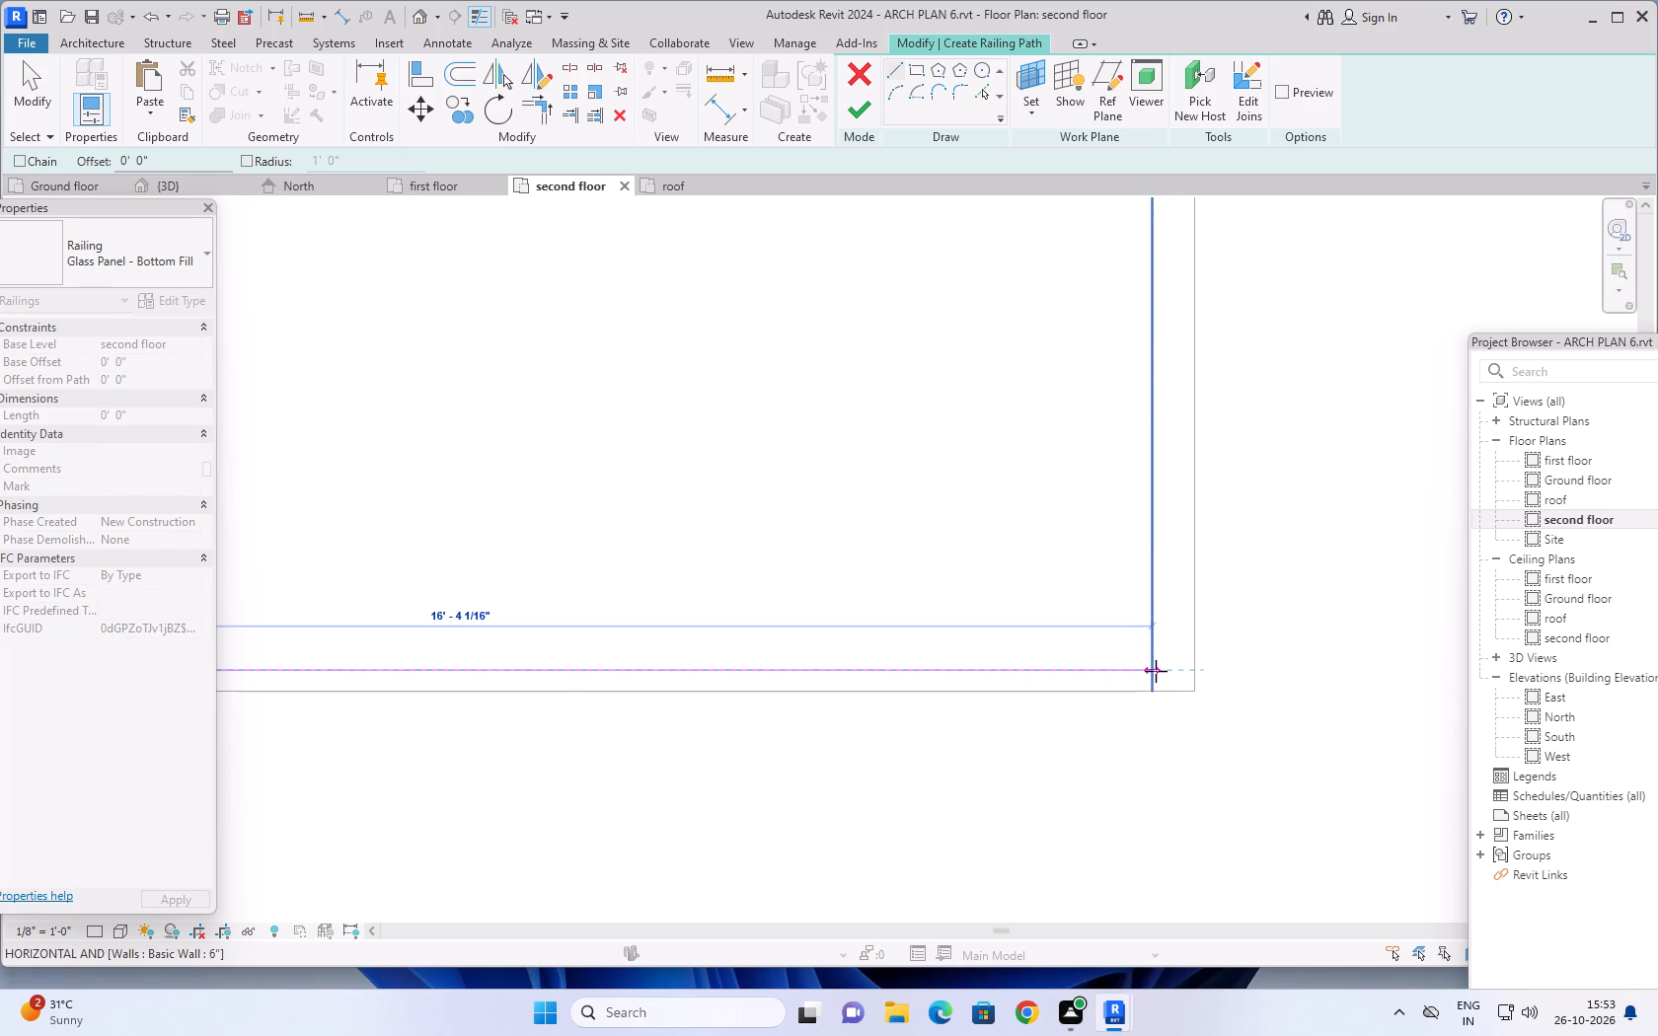
left_click(1156, 671)
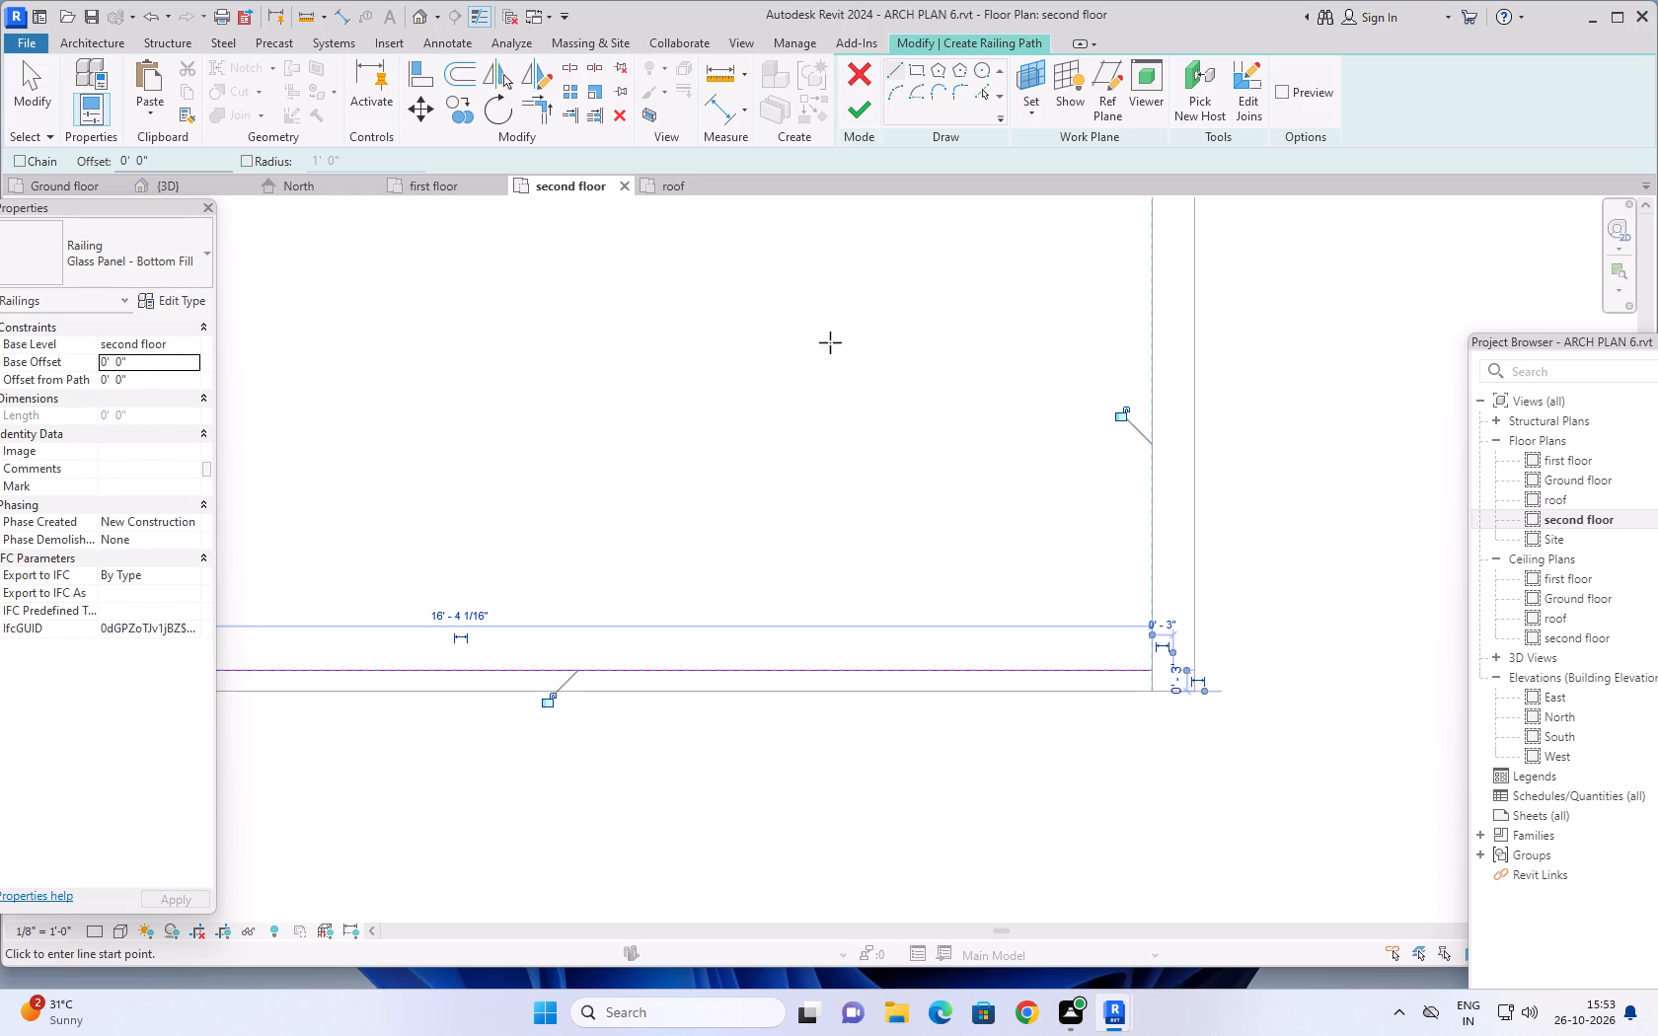
left_click(852, 115)
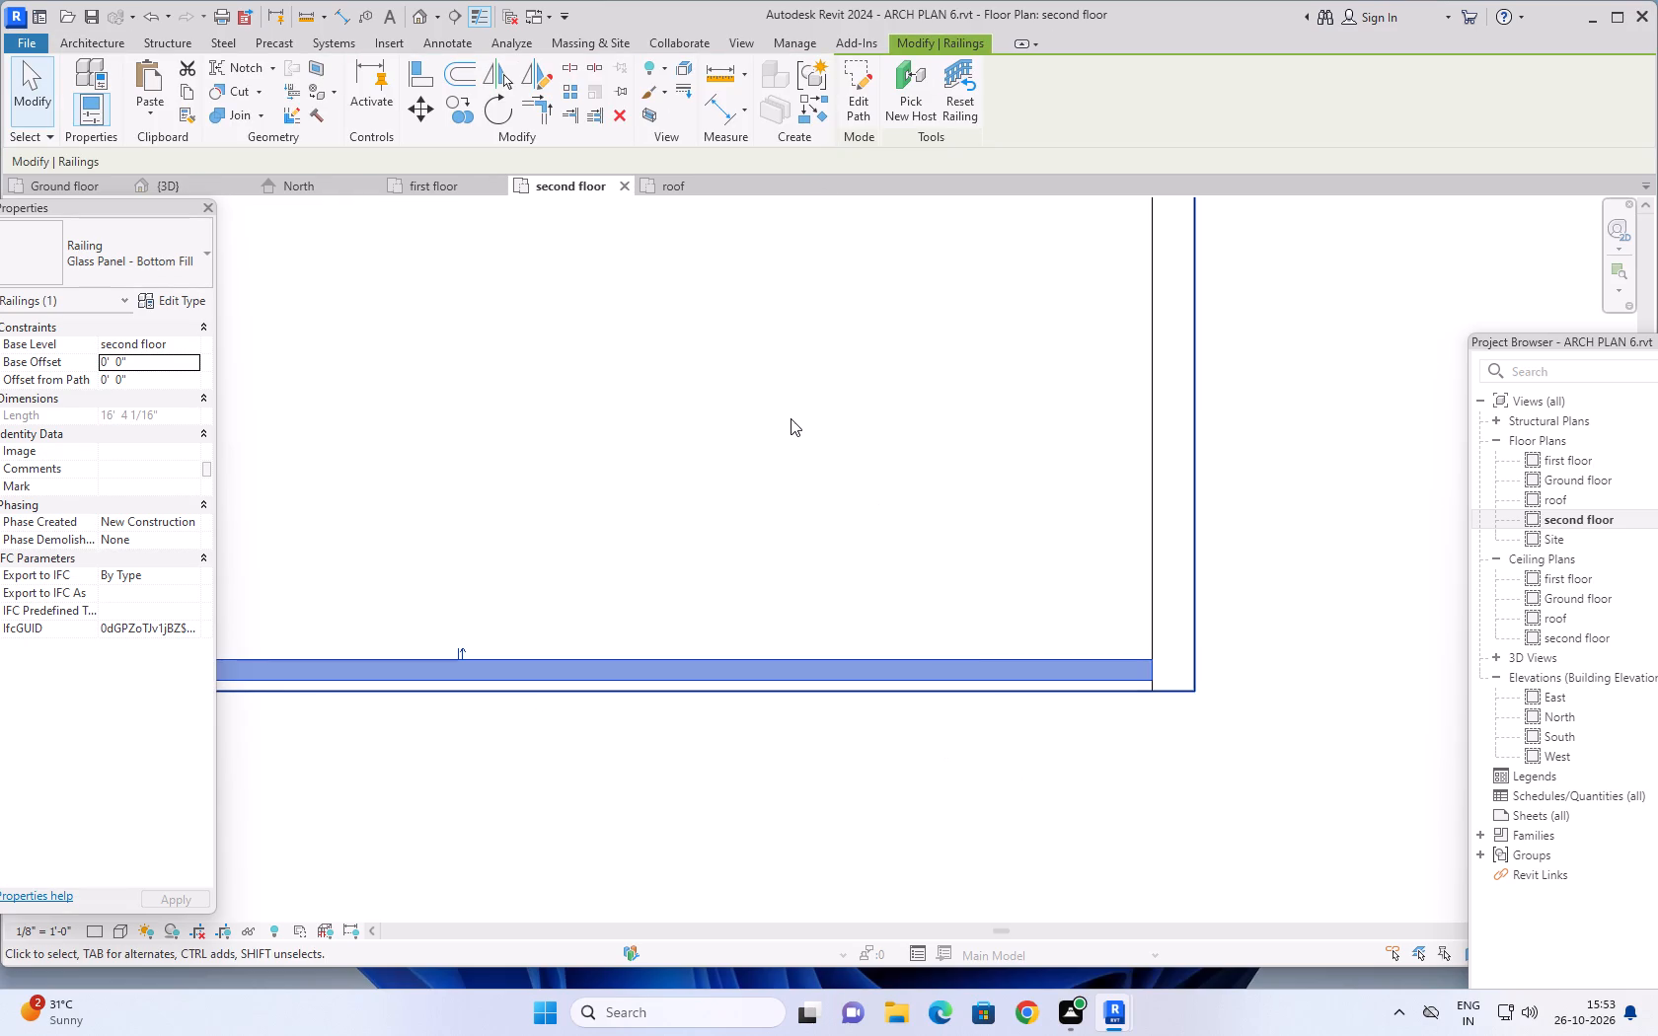
key("Escape")
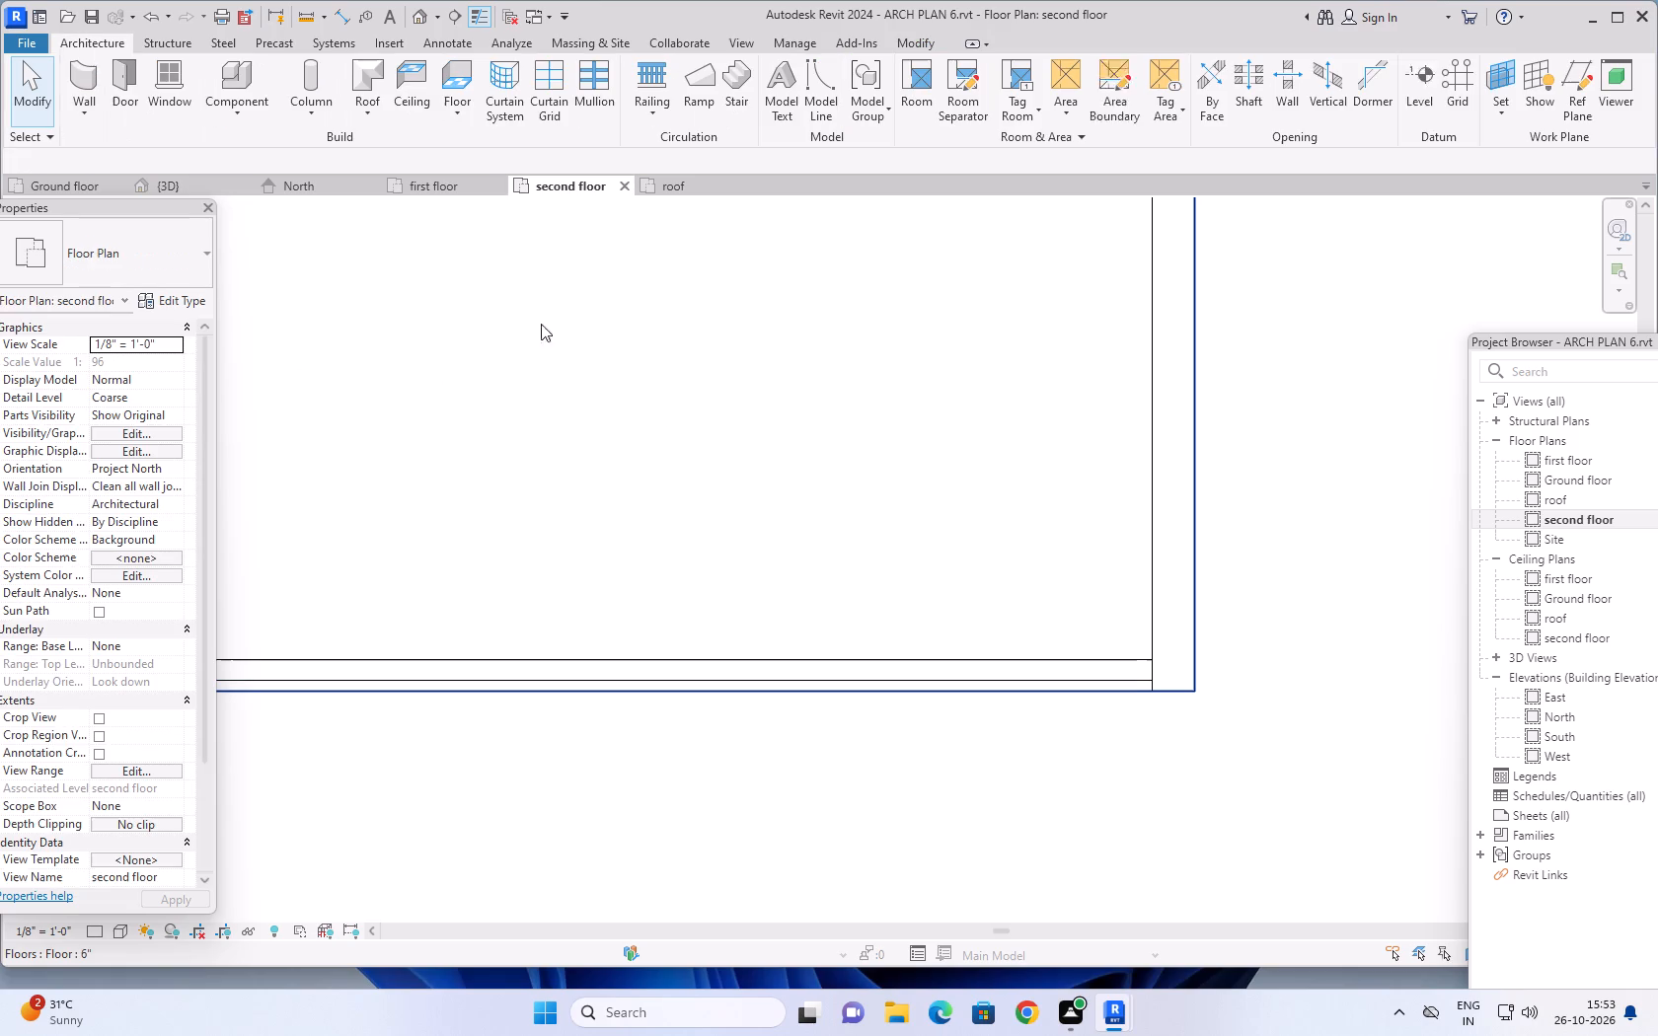
Examine the house in 3D from the front and above, checking the second-floor parapet walls and the front glass railing.
left_click(173, 185)
scroll(929, 698, "down", 2)
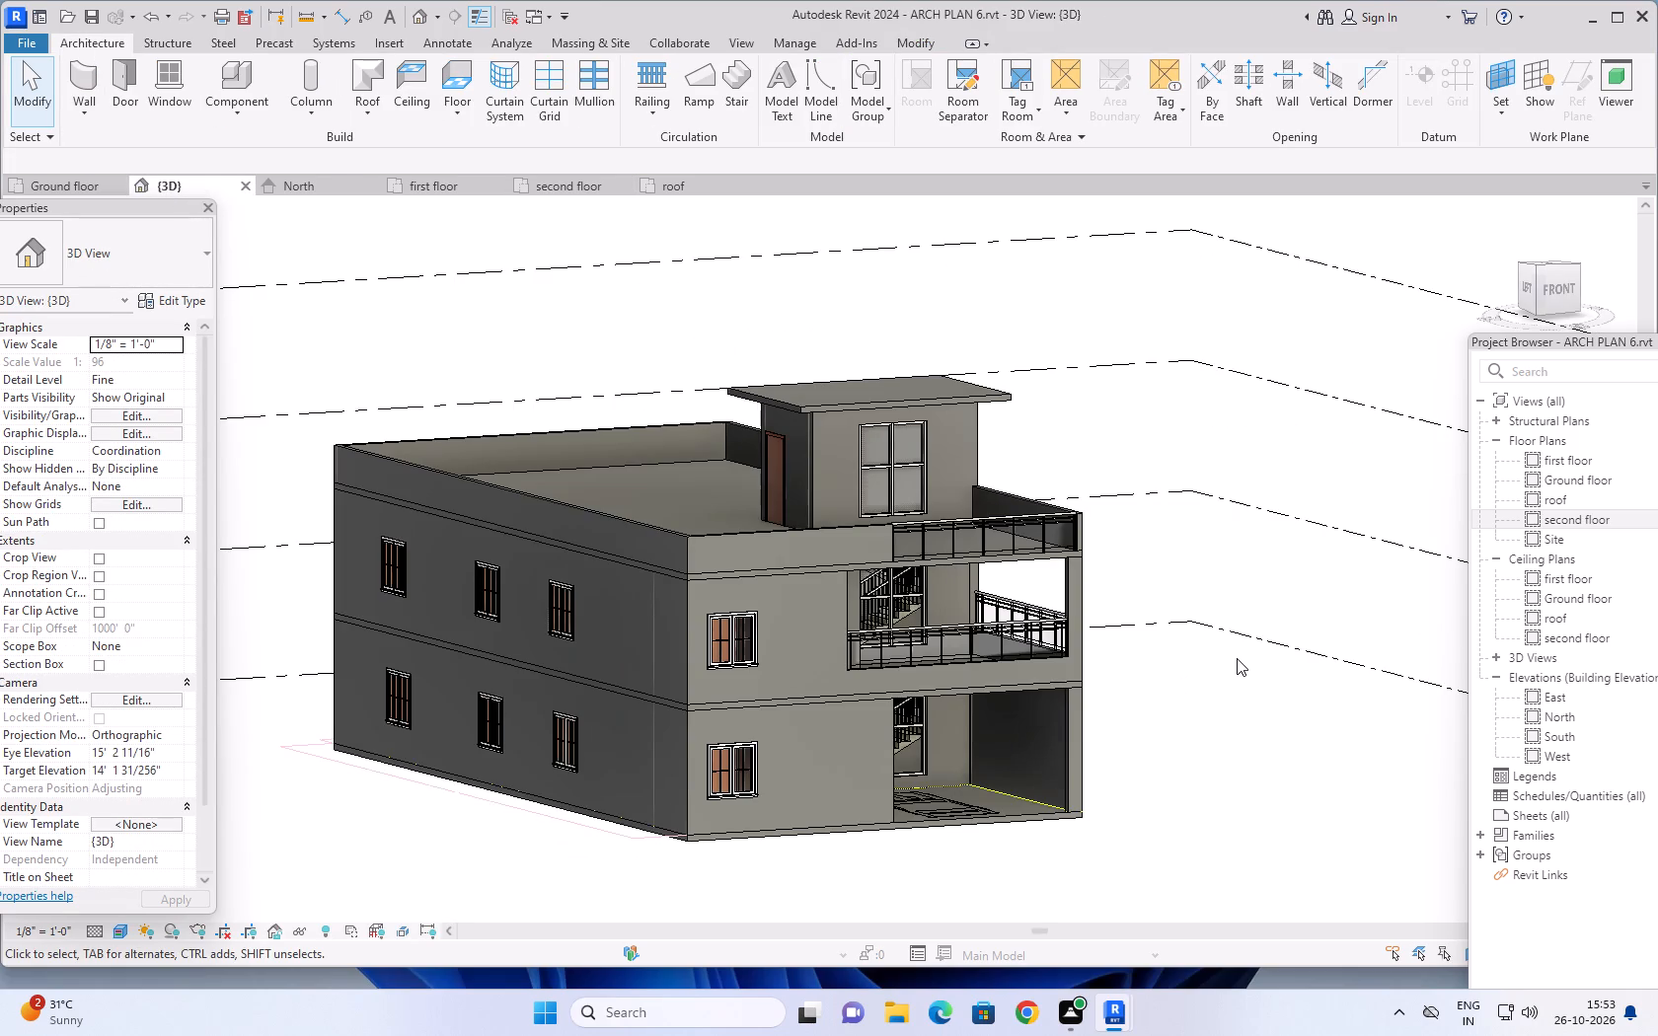
middle_click_drag(1238, 658, 1132, 610, "shift")
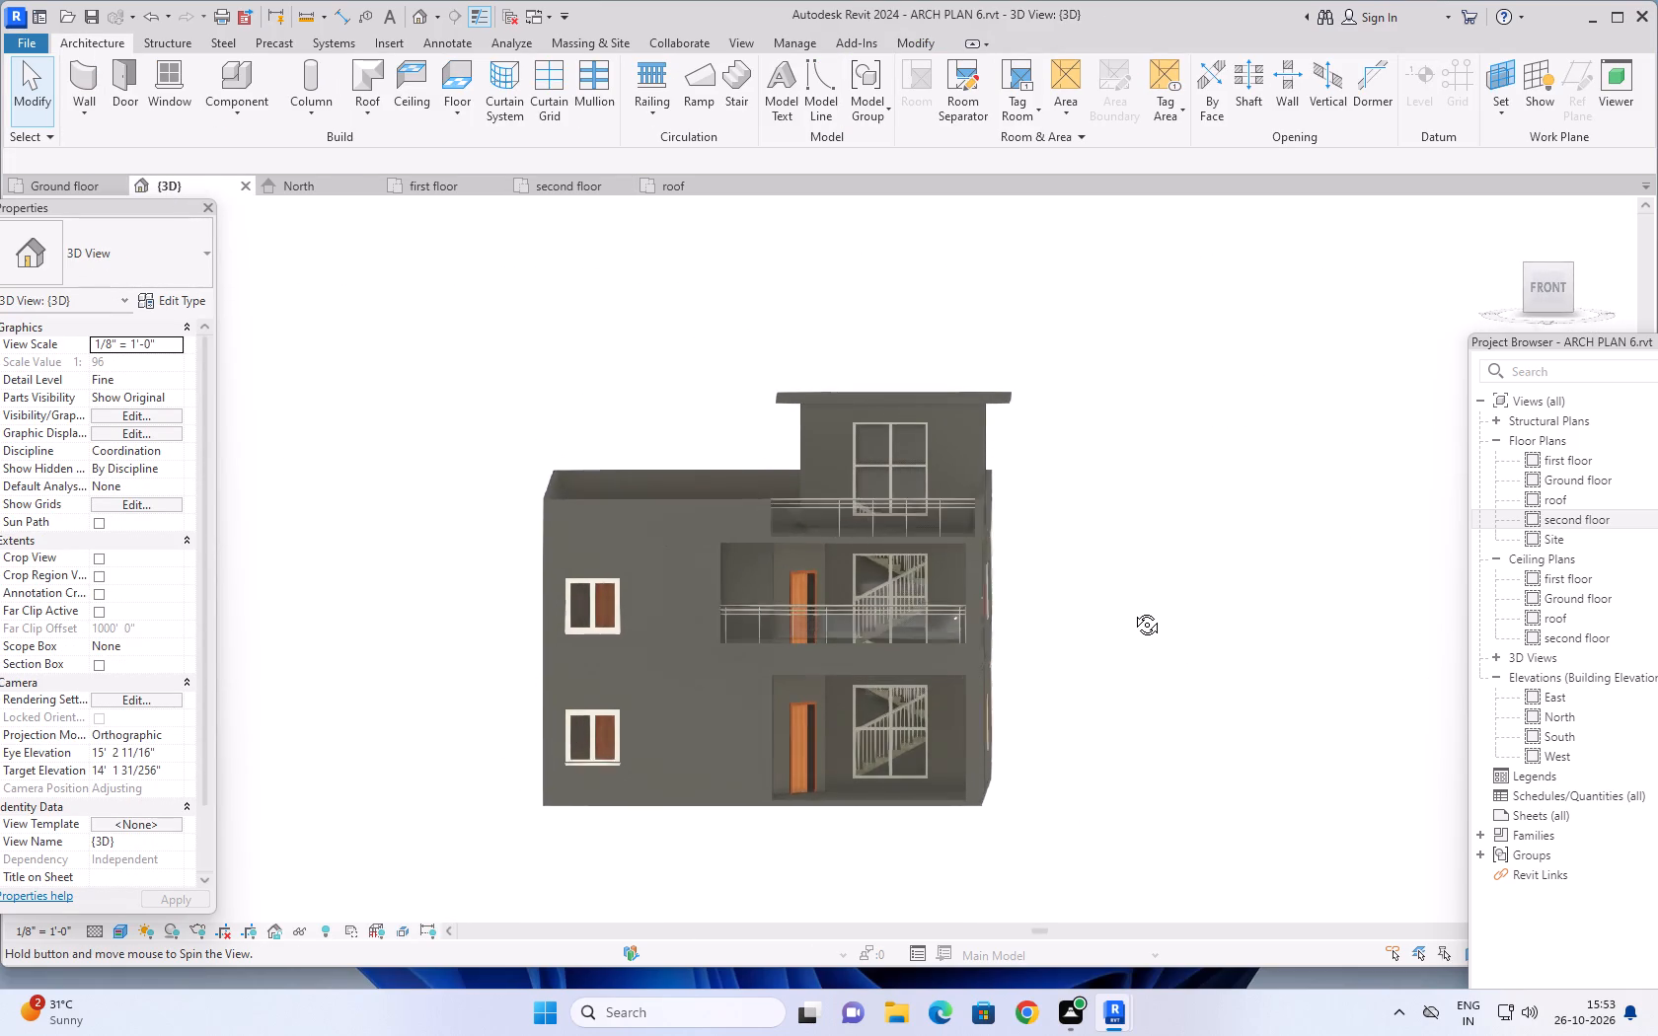
middle_click_drag(1132, 610, 1147, 611, "shift")
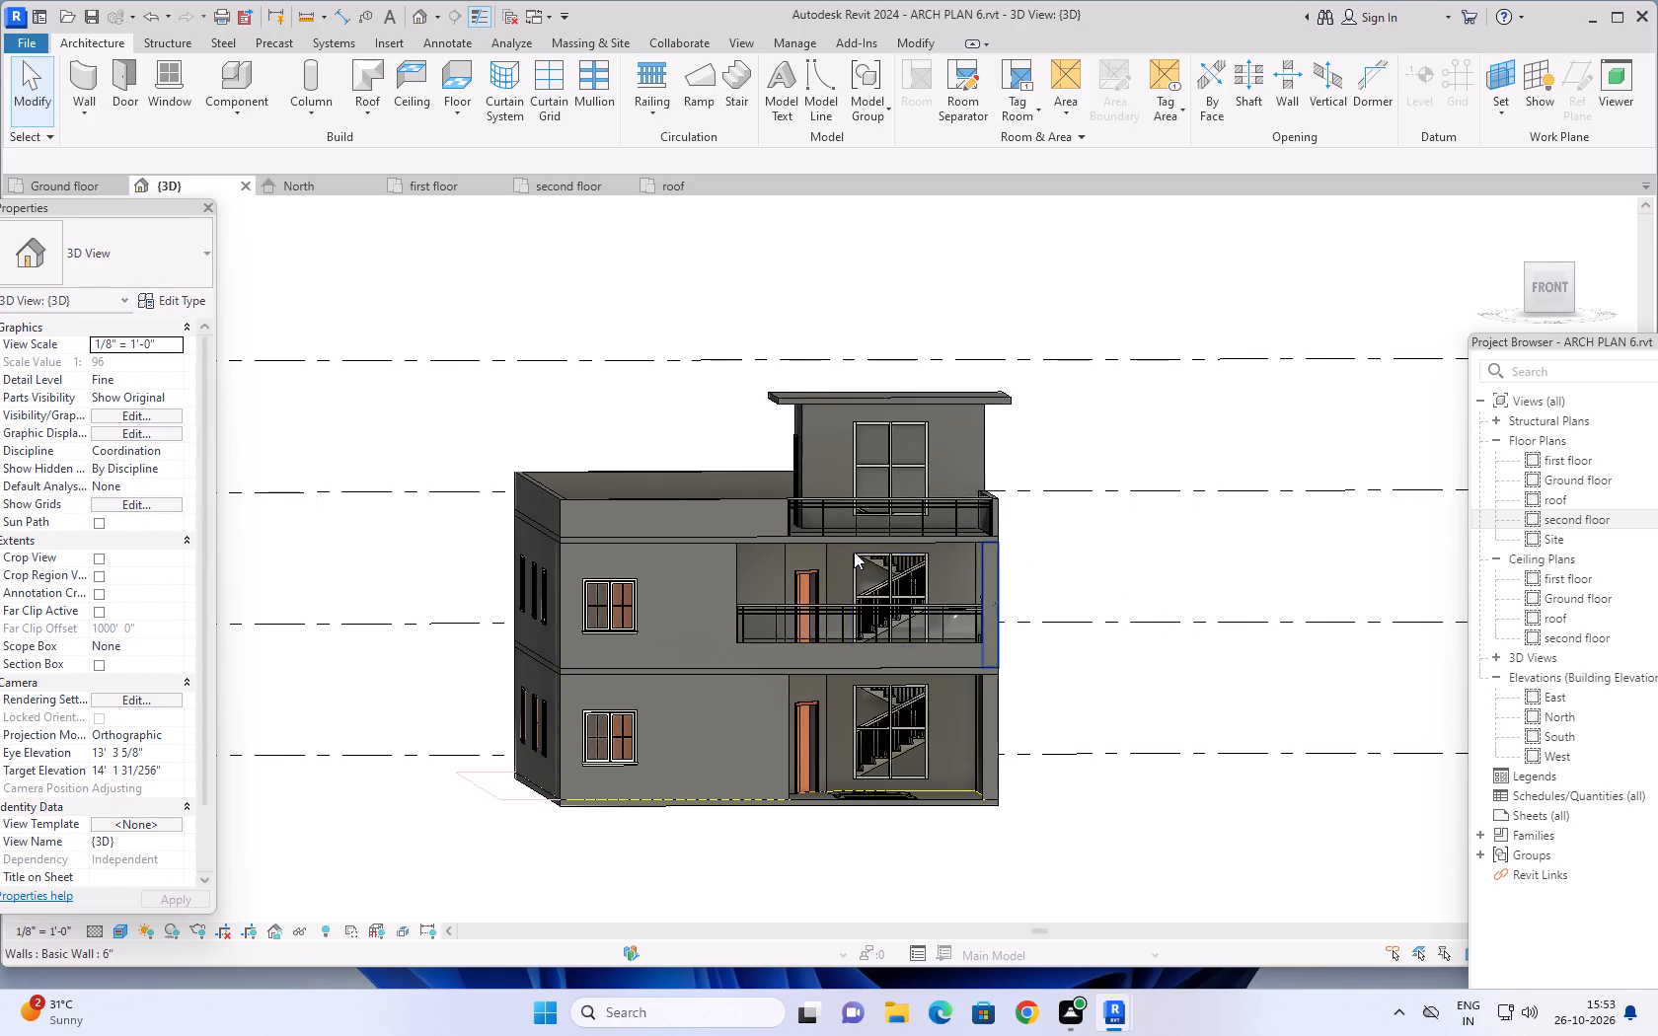
scroll(798, 535, "up", 1)
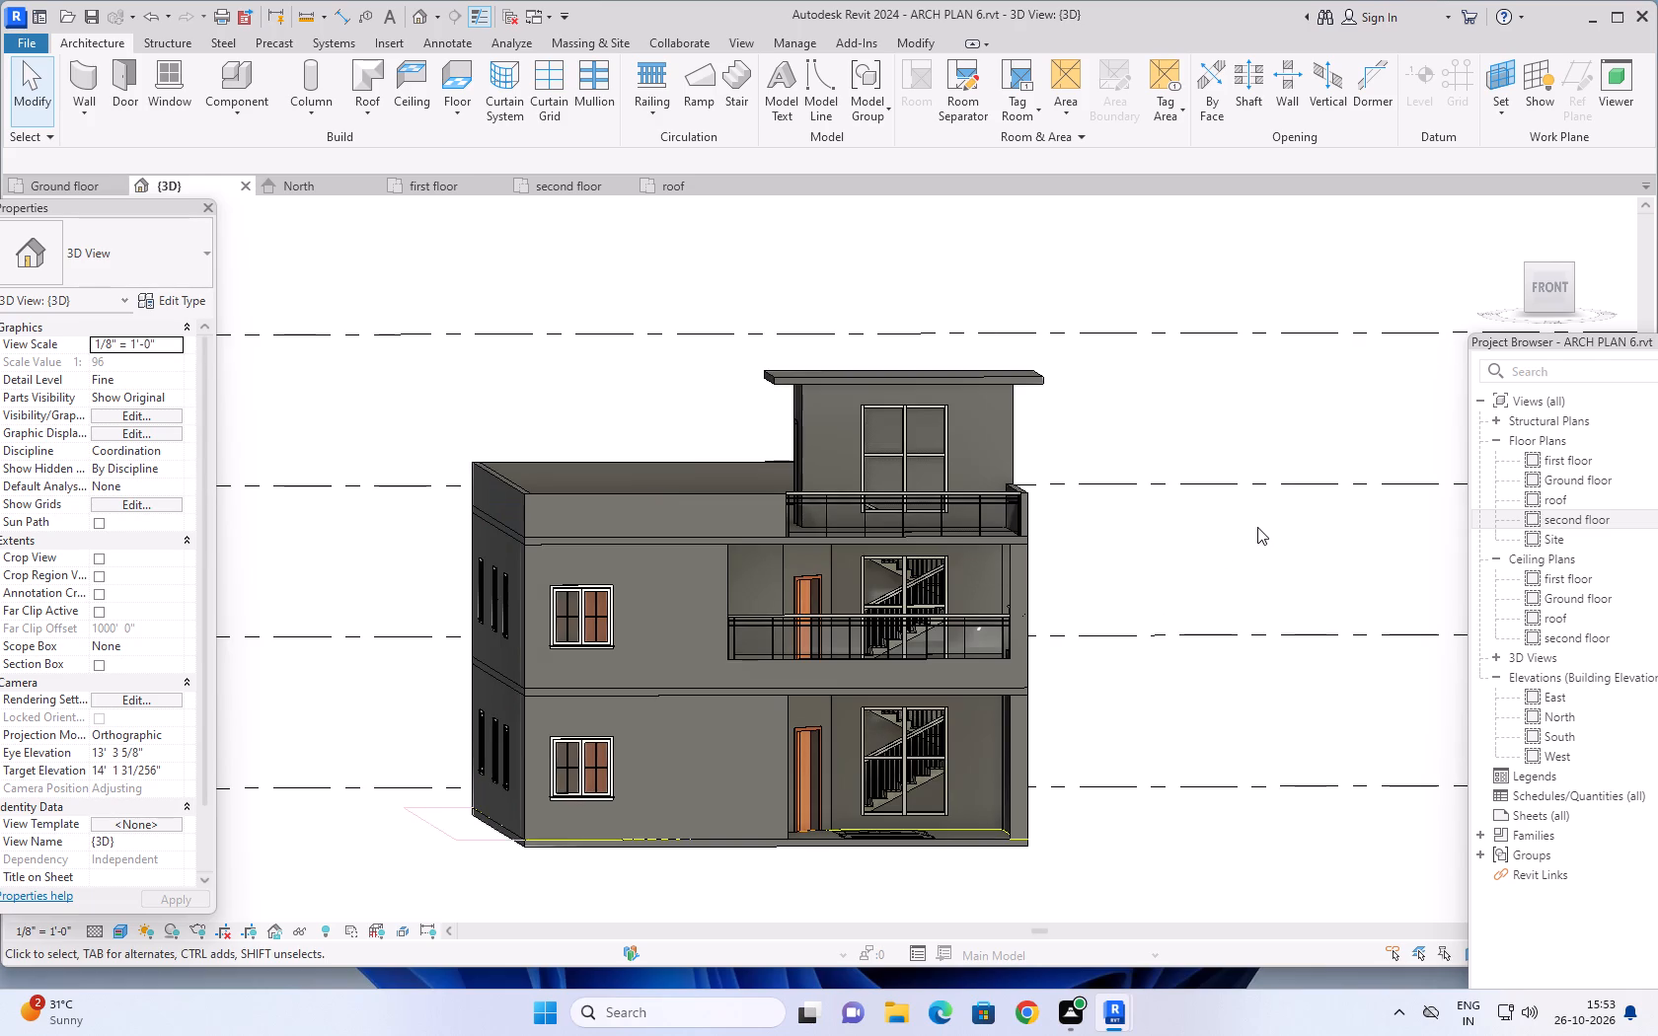
middle_click_drag(1251, 510, 1219, 605)
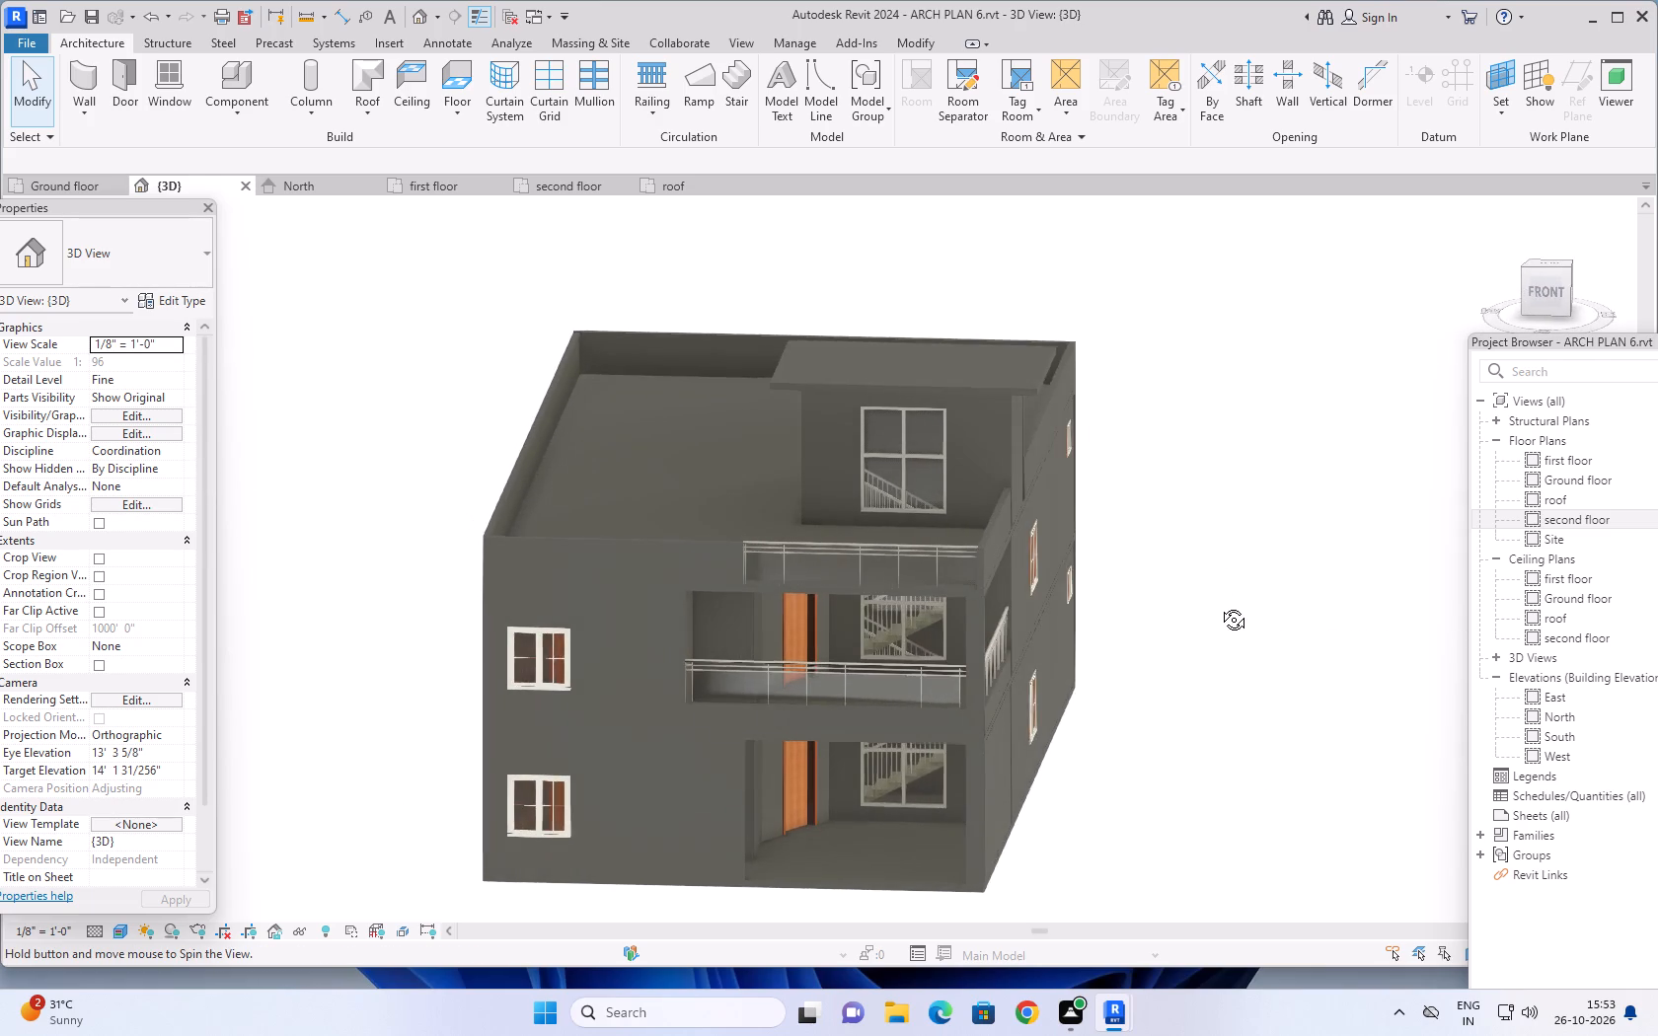
middle_click_drag(1219, 605, 1202, 592)
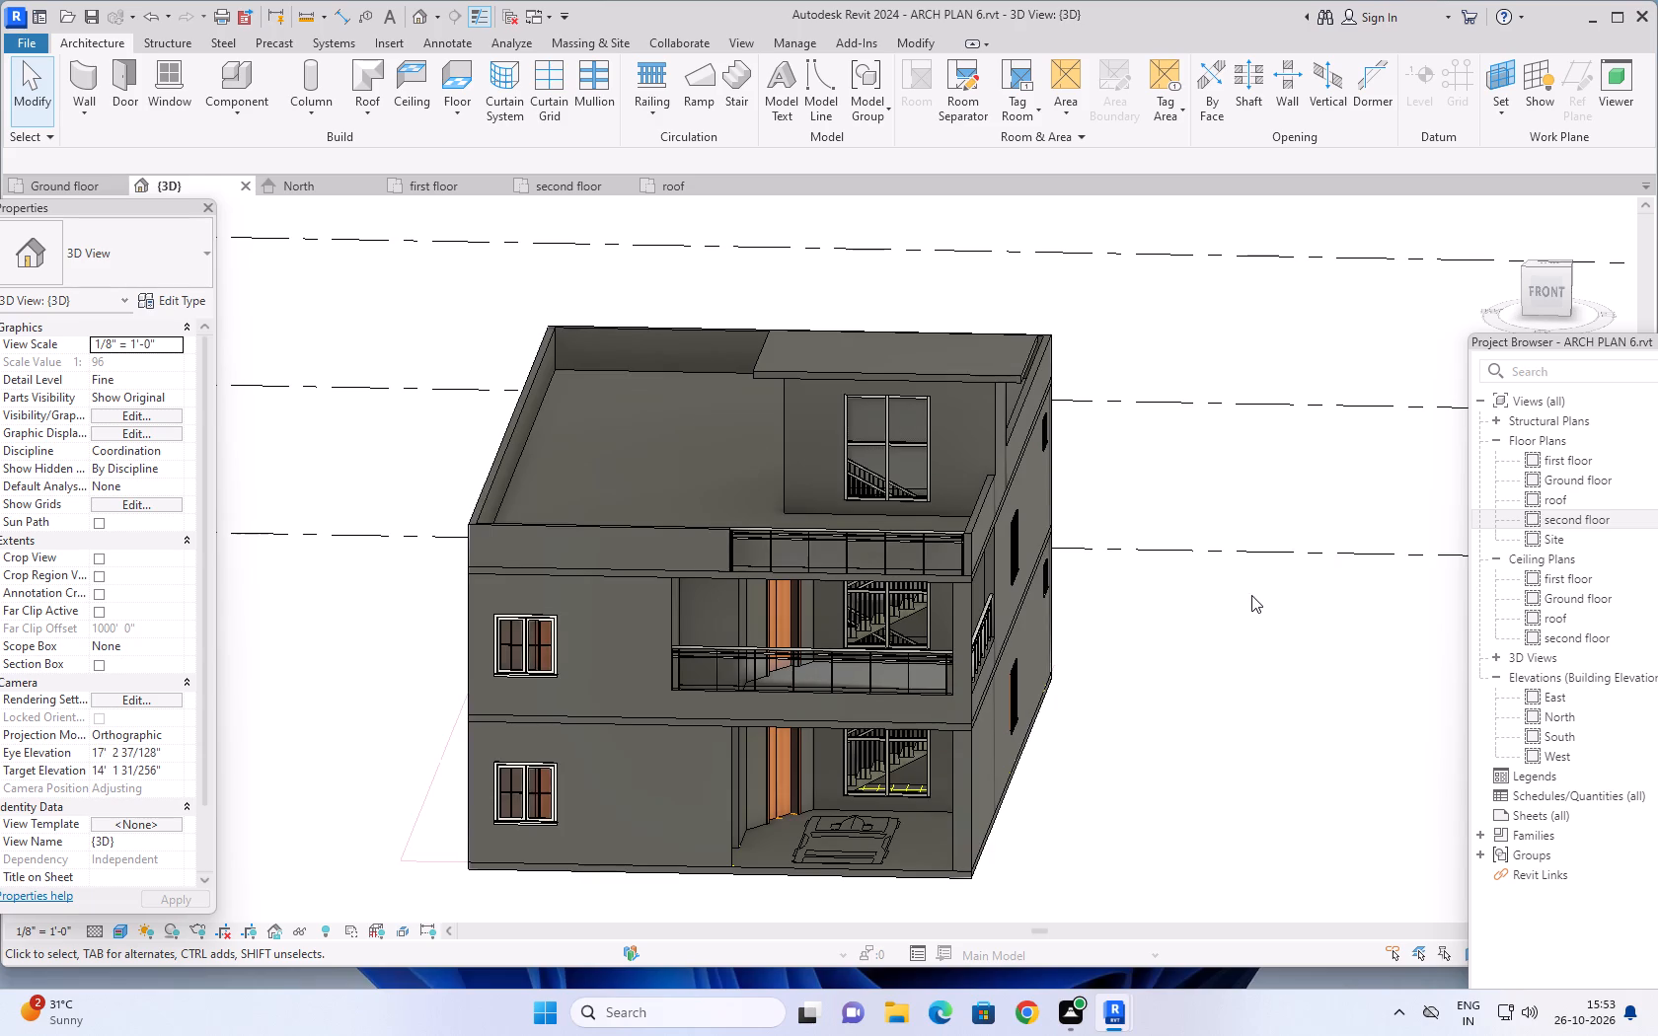
middle_click_drag(1249, 658, 1338, 601)
middle_click_drag(1328, 619, 1296, 631)
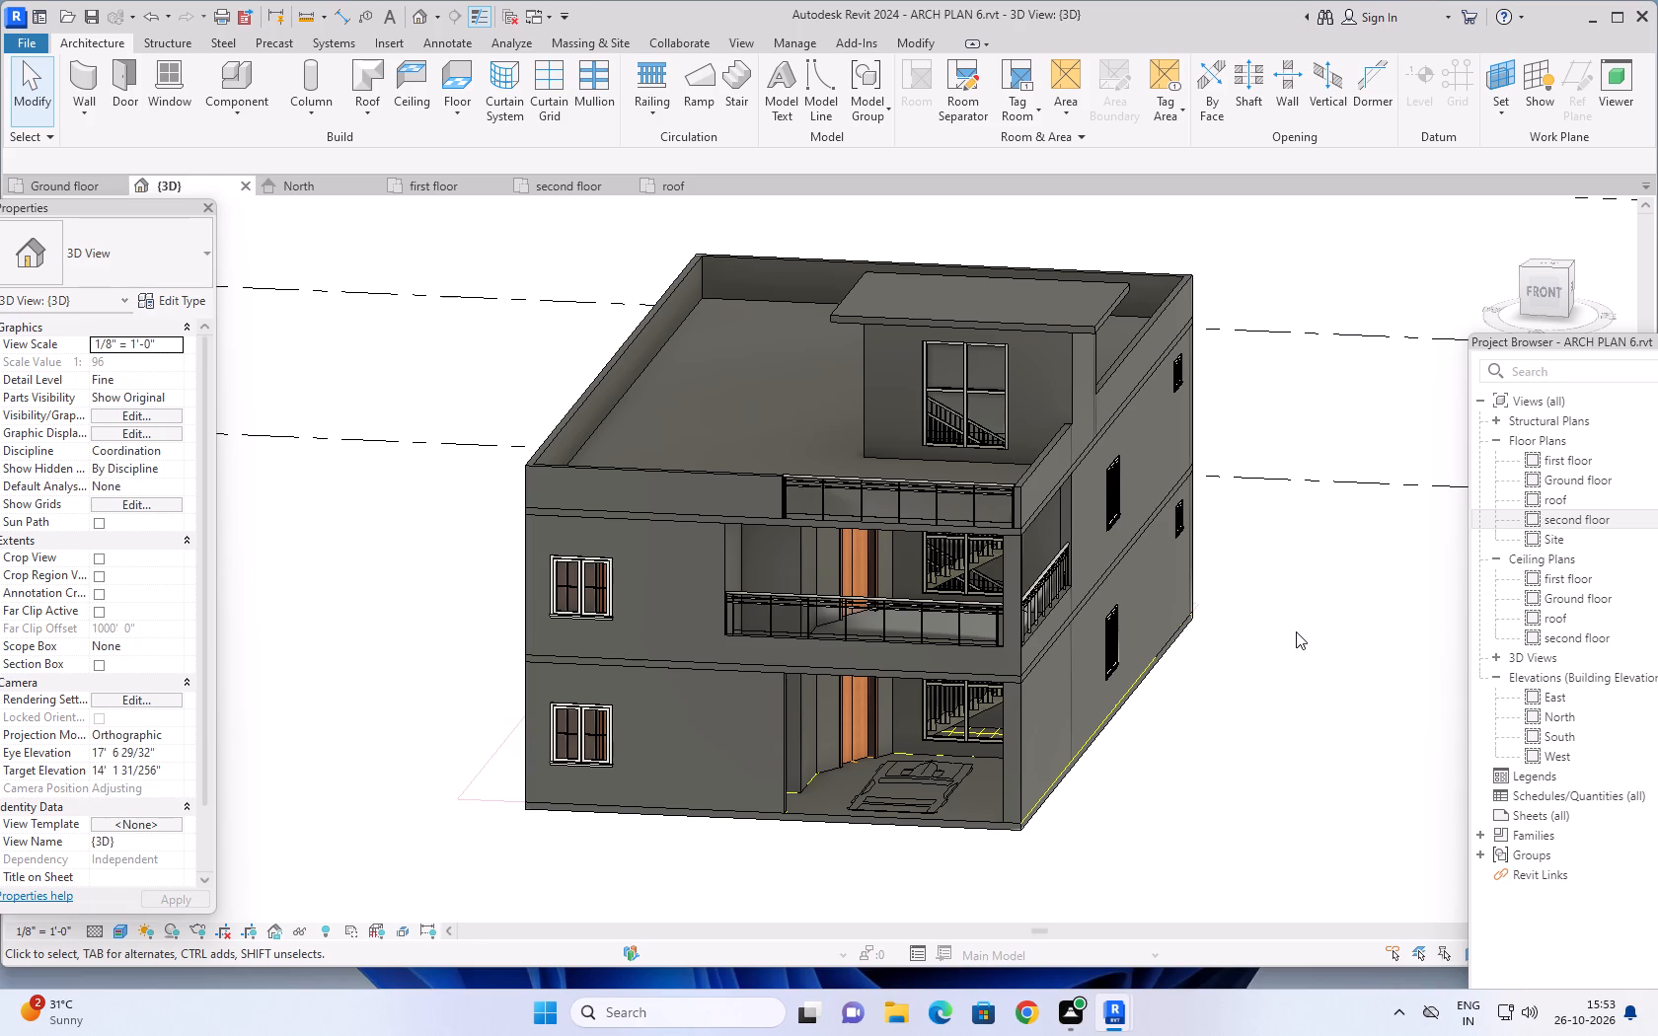
middle_click_drag(1329, 627, 1319, 643, "shift")
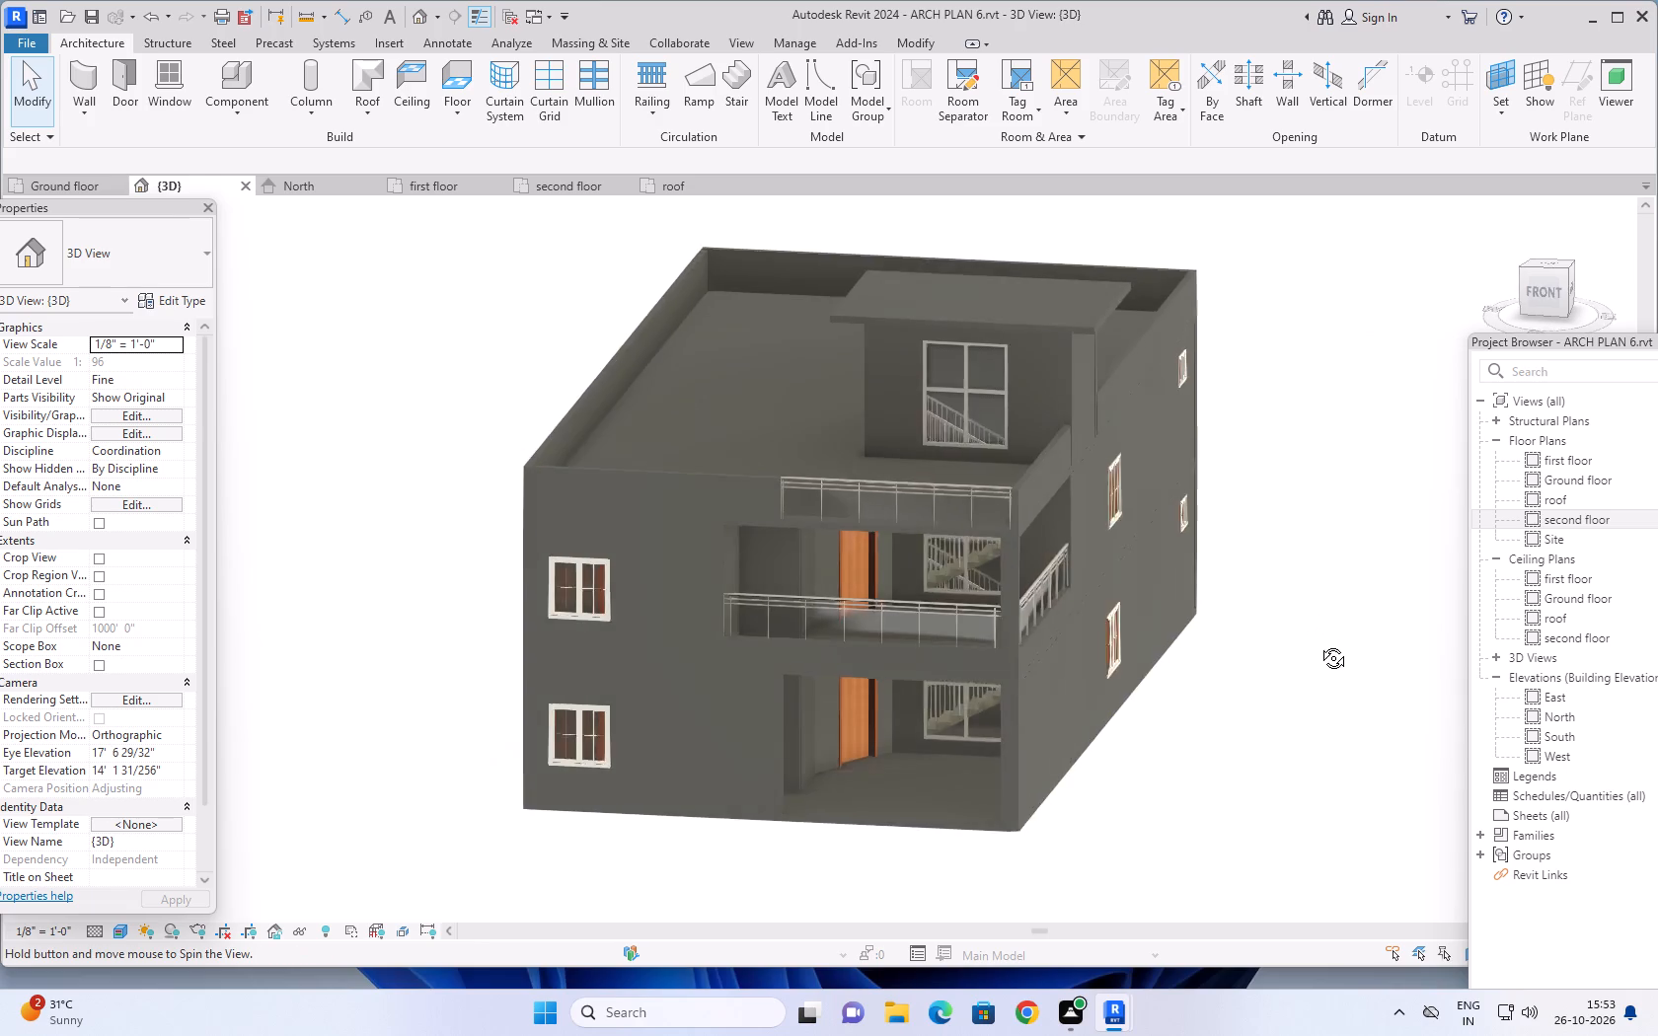
Examine the second-floor parapet and front glass railing in 3D from the east side and close up from the front.
middle_click_drag(1319, 643, 922, 778, "shift")
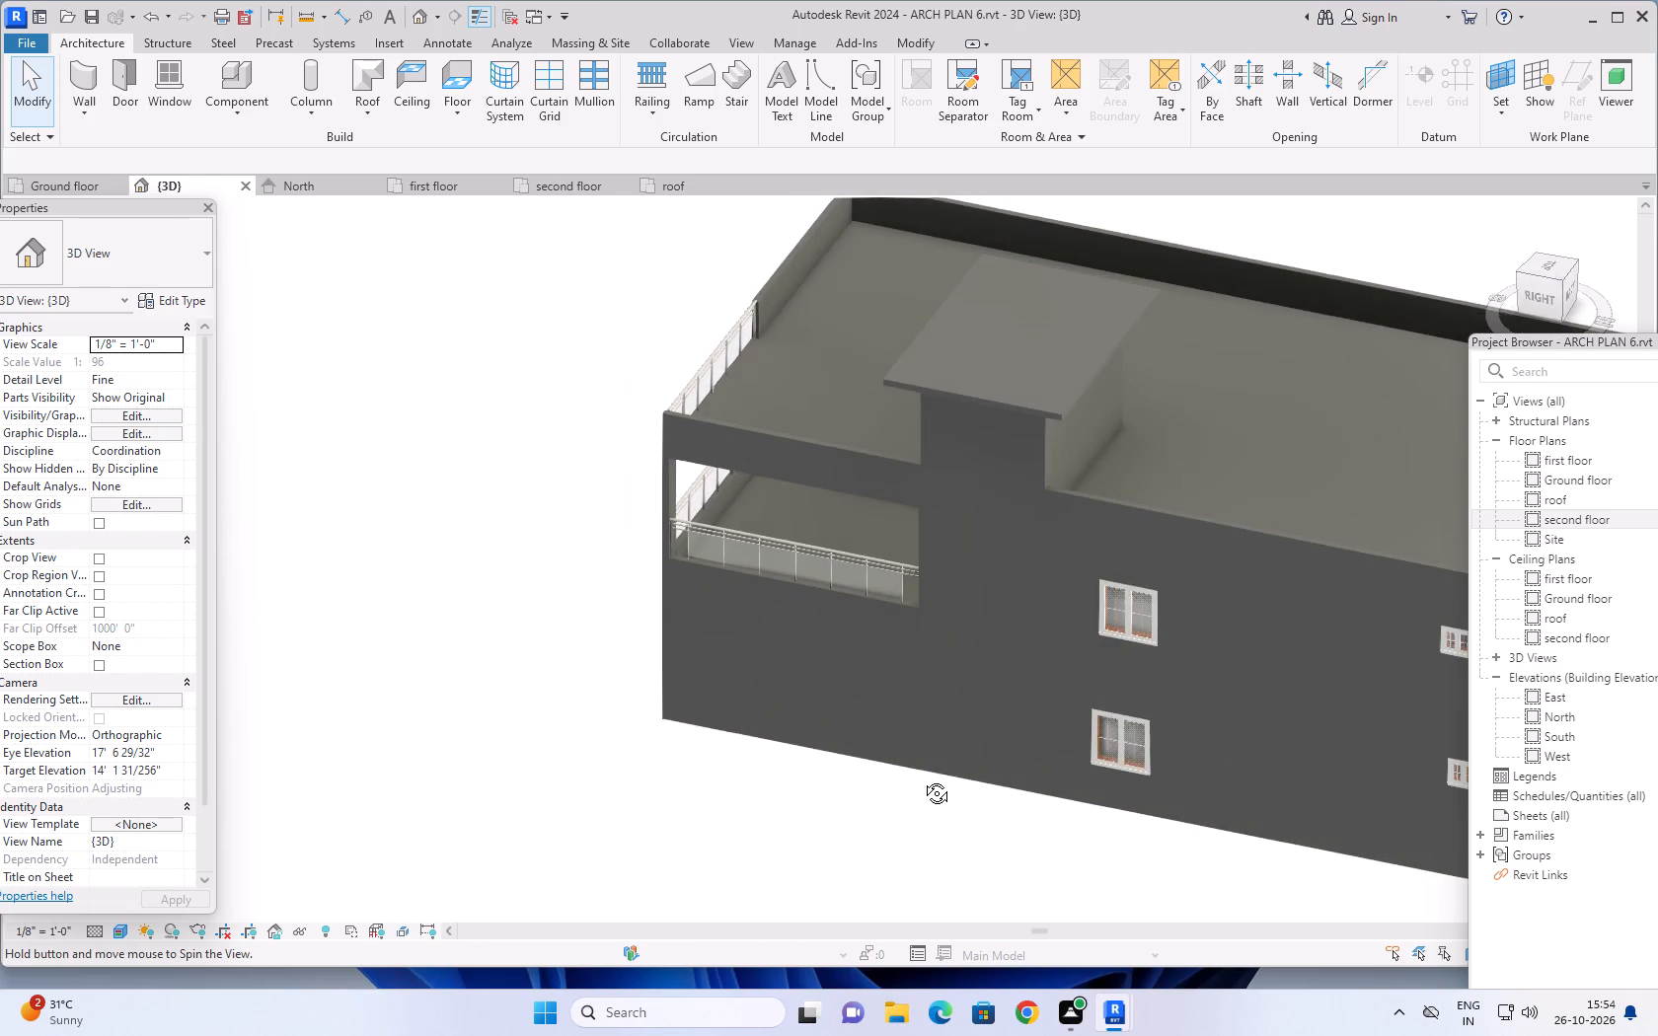
middle_click_drag(922, 778, 1365, 684, "shift")
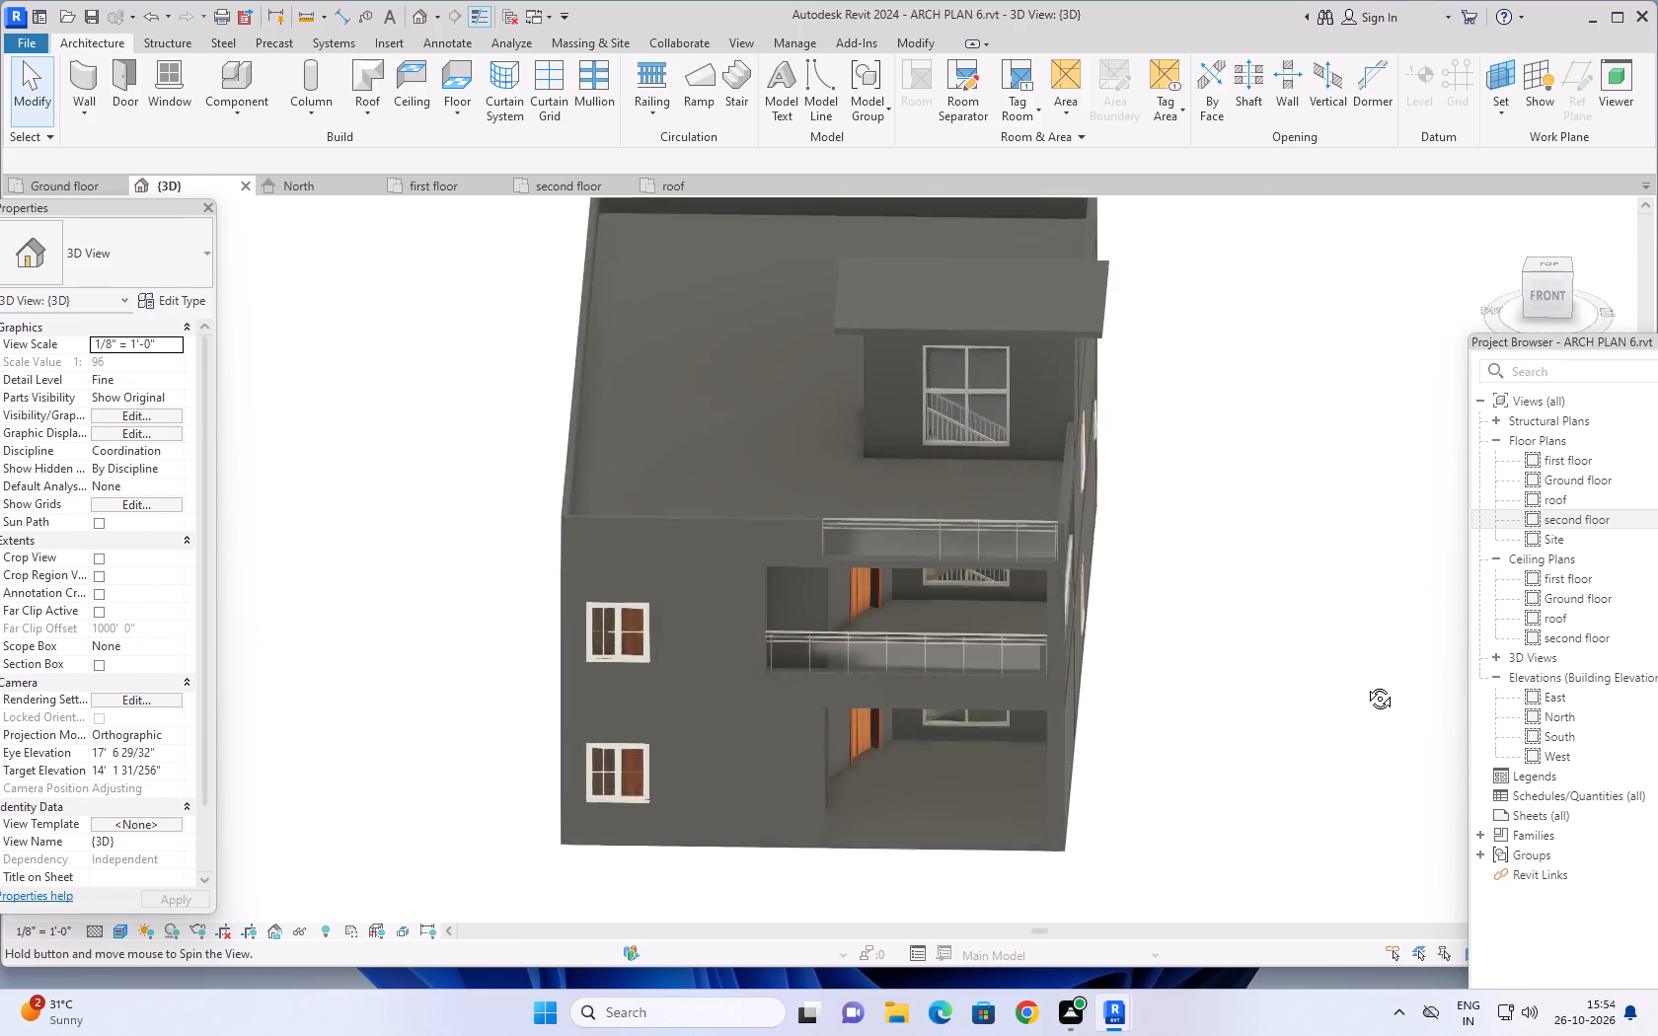
middle_click_drag(1365, 684, 1360, 563, "shift")
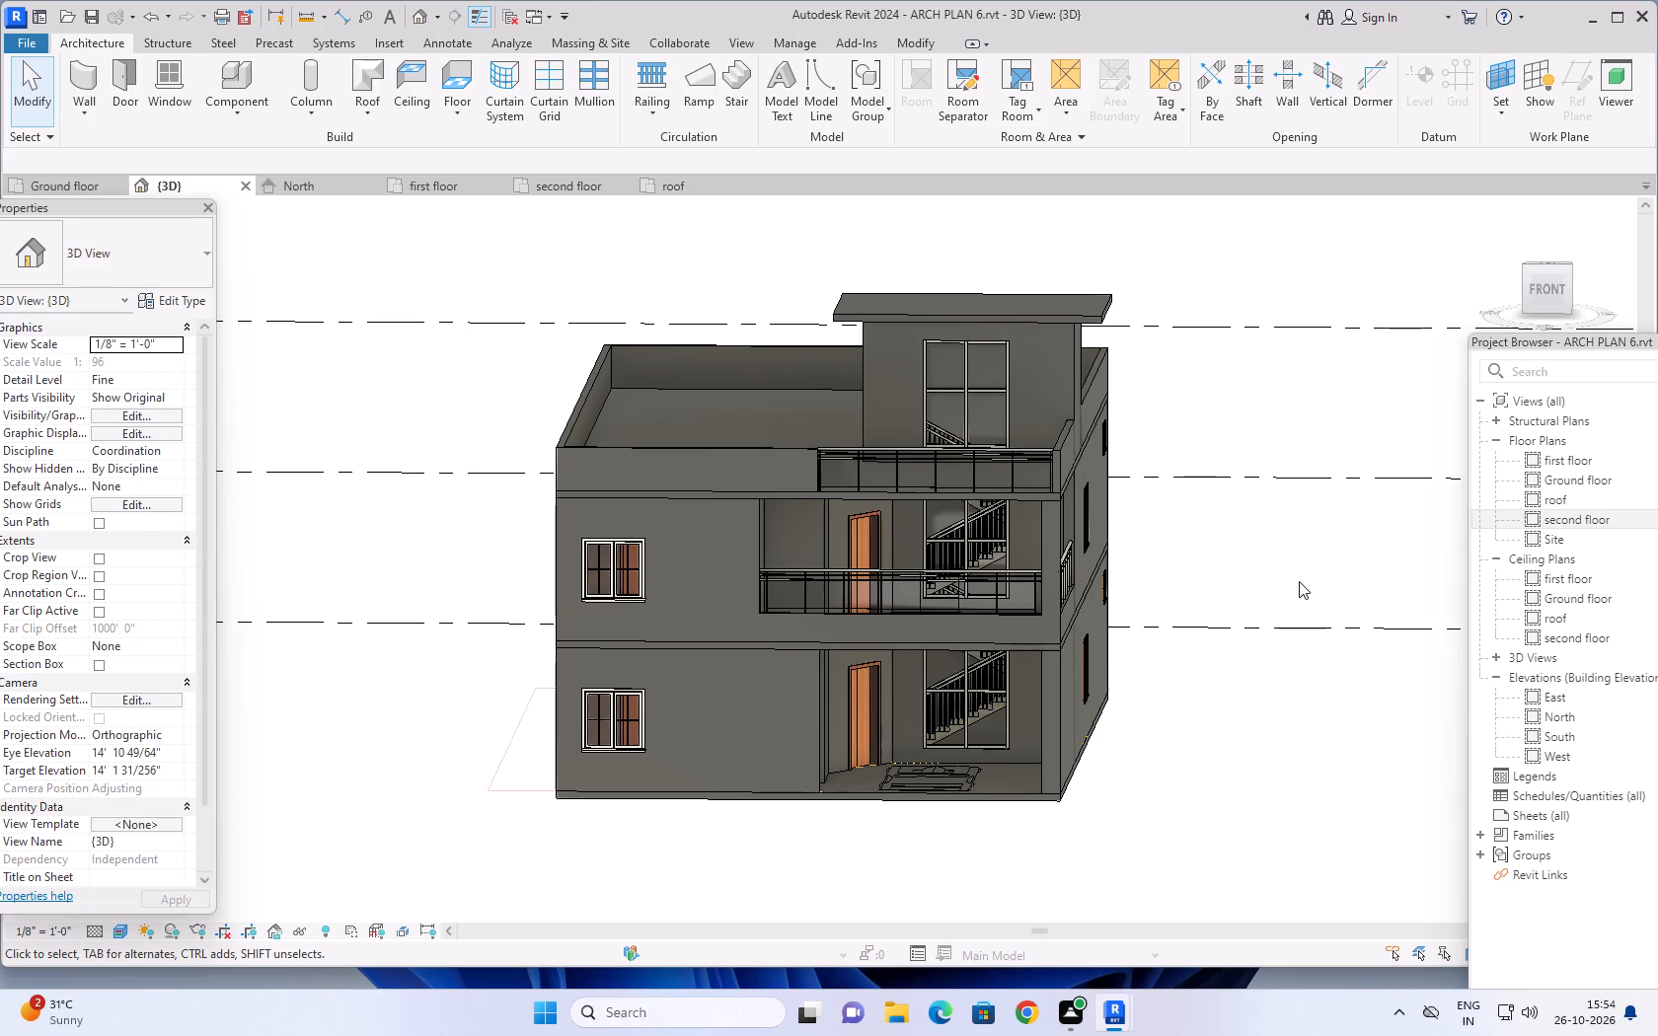
scroll(826, 472, "up", 2)
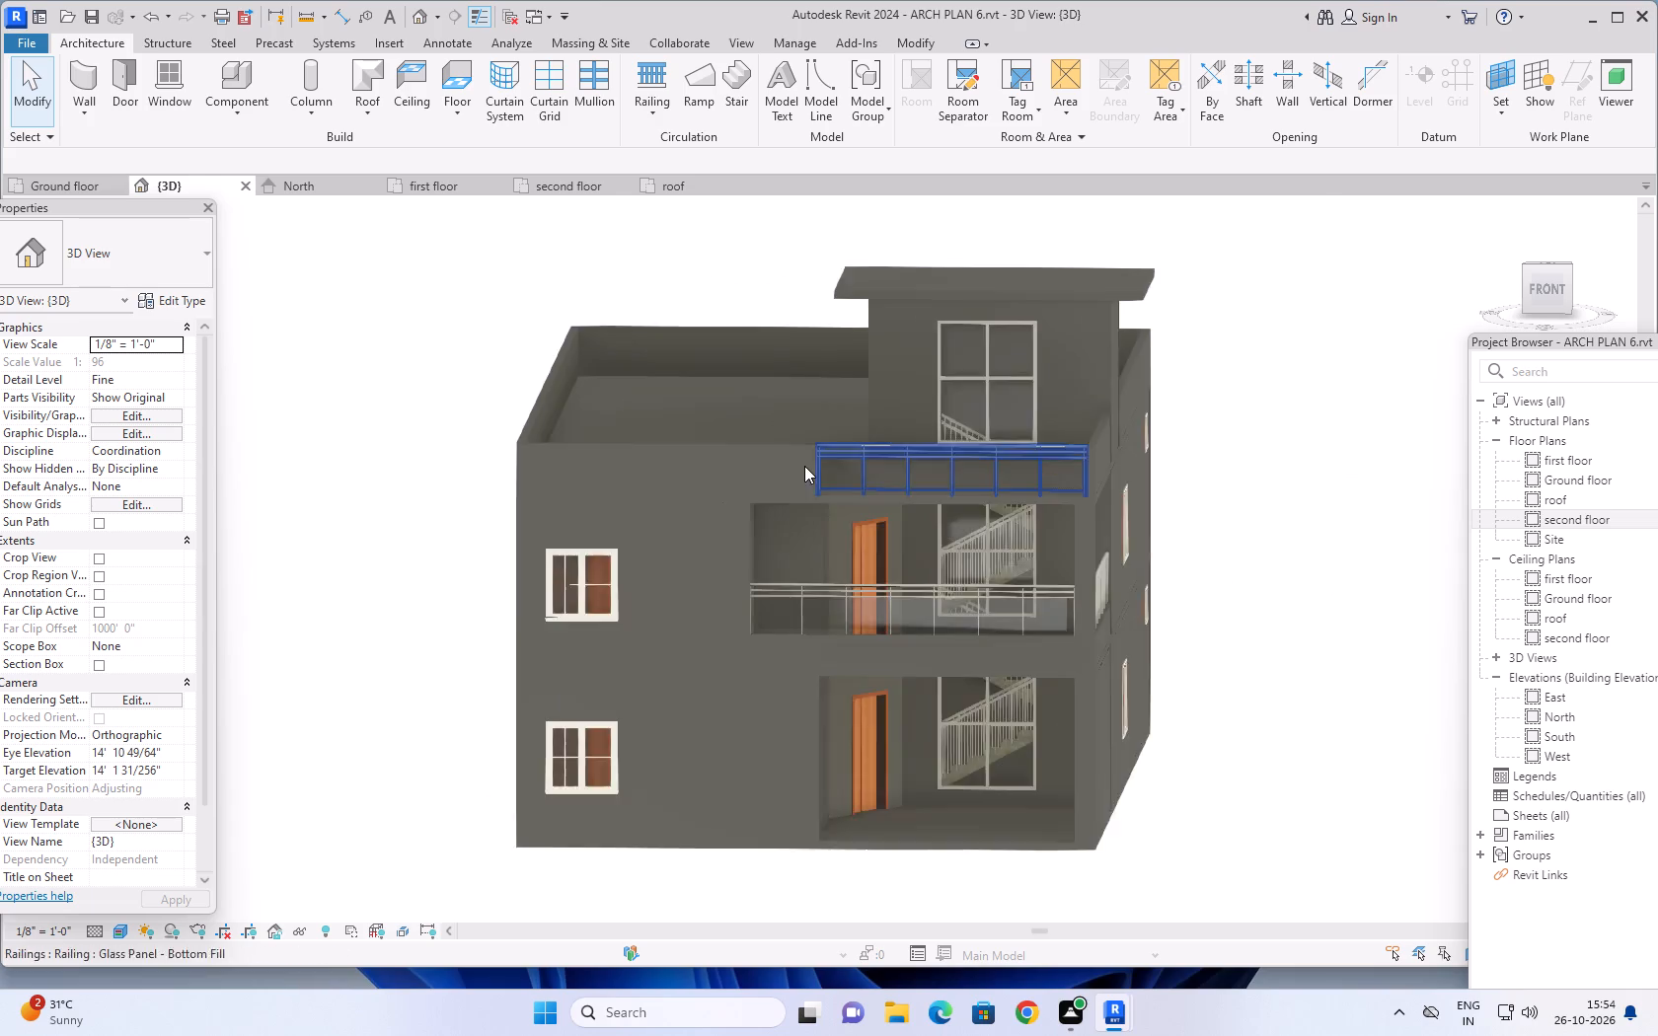
scroll(804, 466, "up", 2)
middle_click_drag(803, 486, 786, 466, "shift")
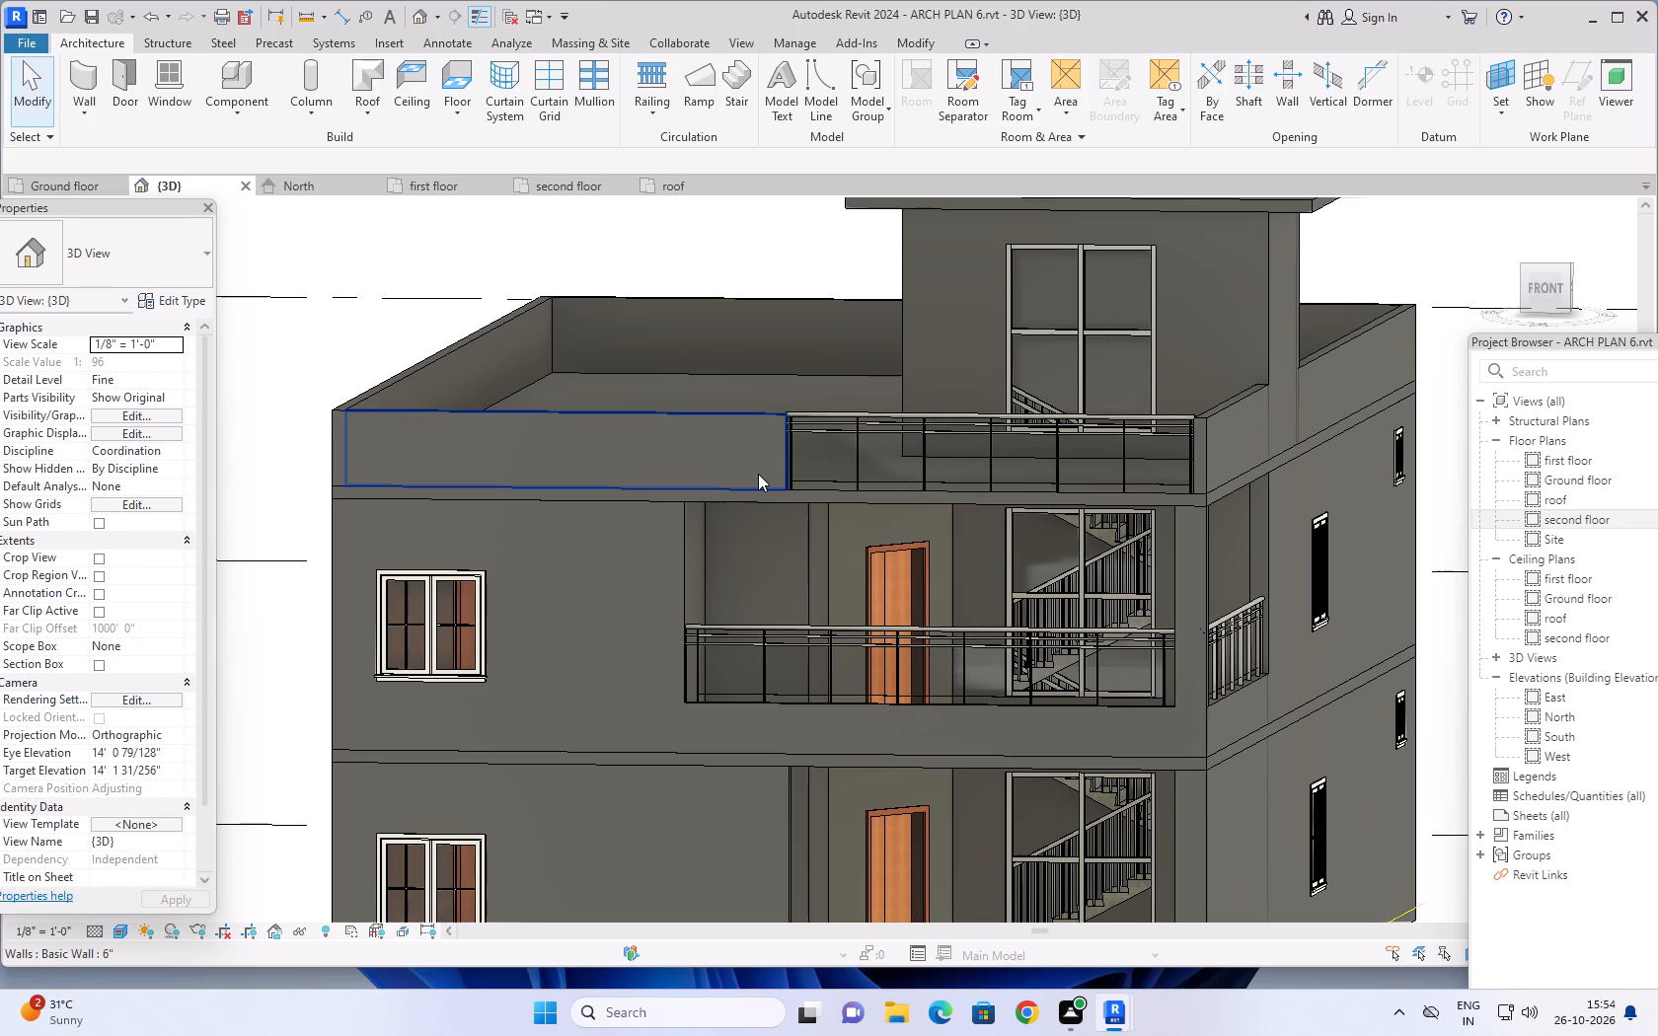
scroll(818, 545, "down", 3)
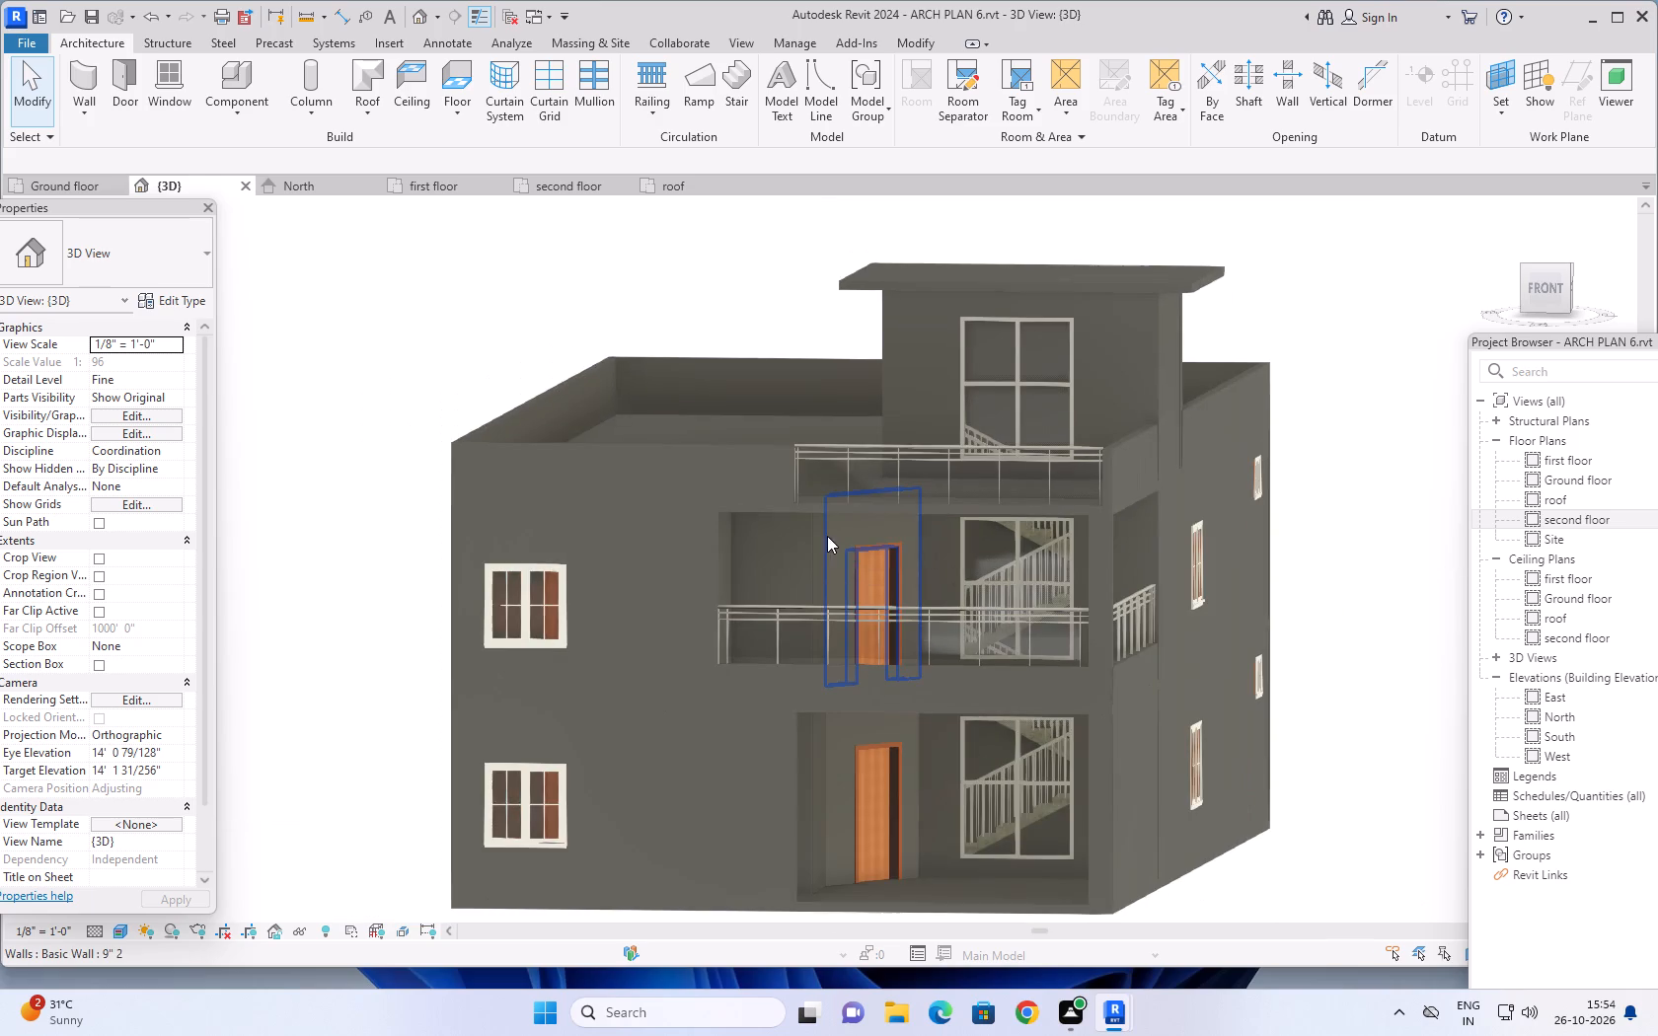
scroll(827, 536, "down", 1)
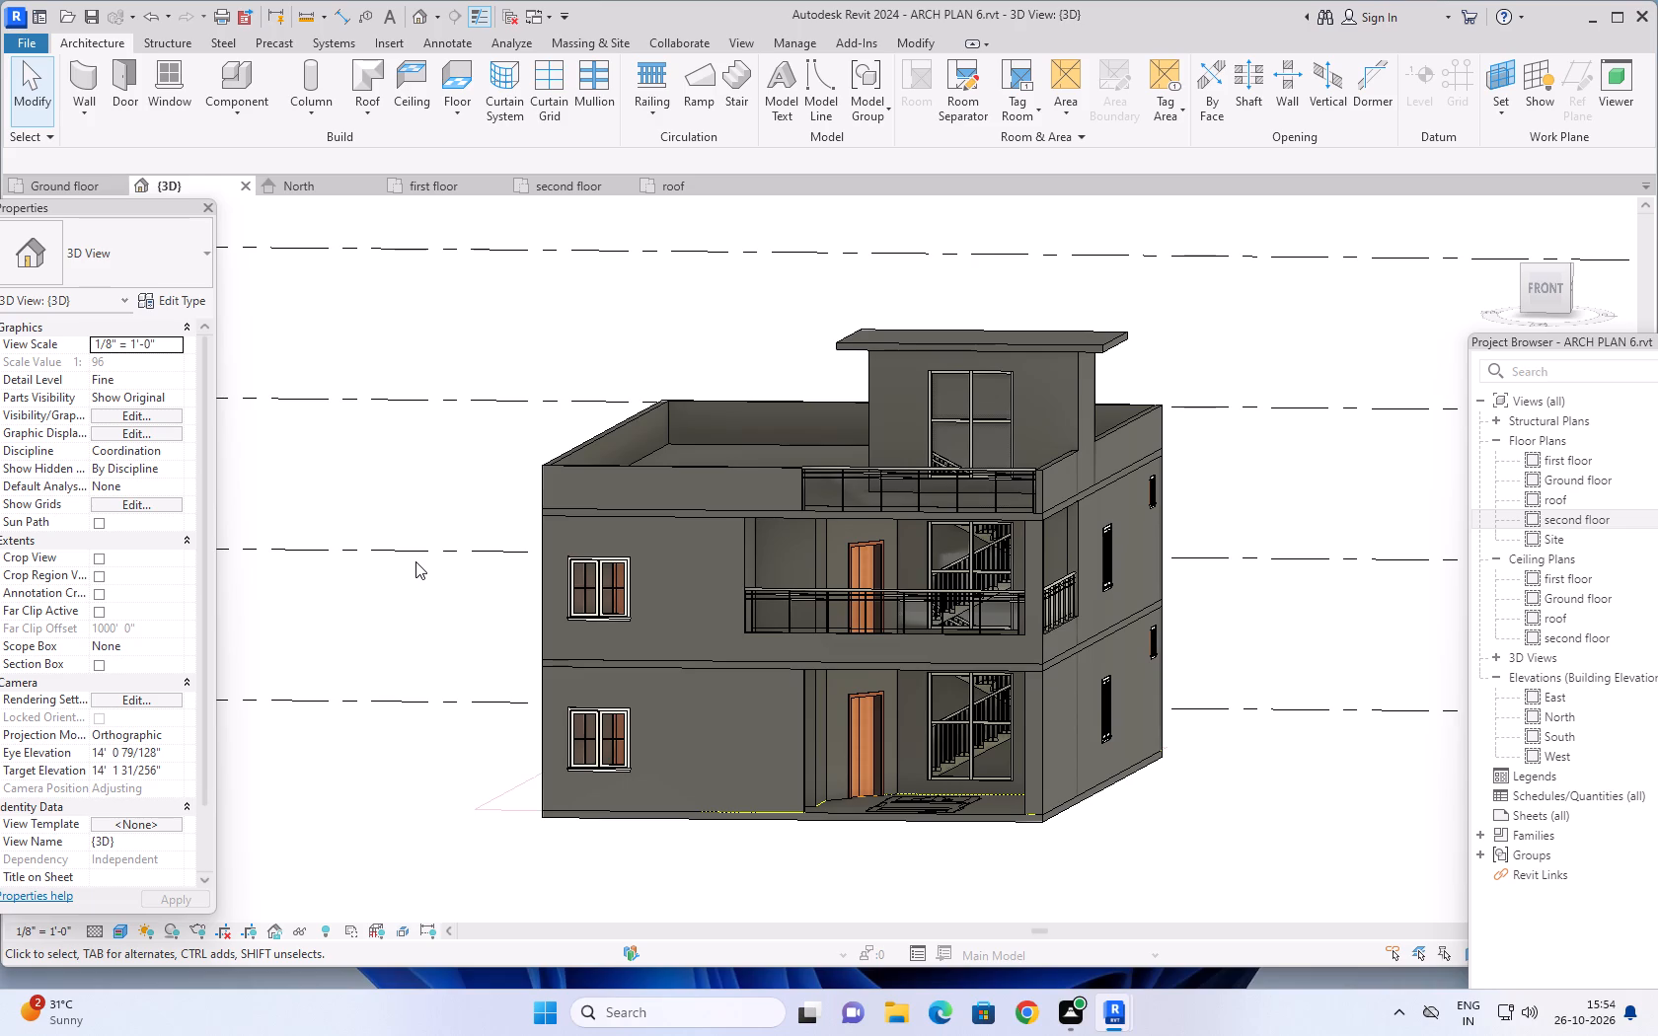
key("Escape")
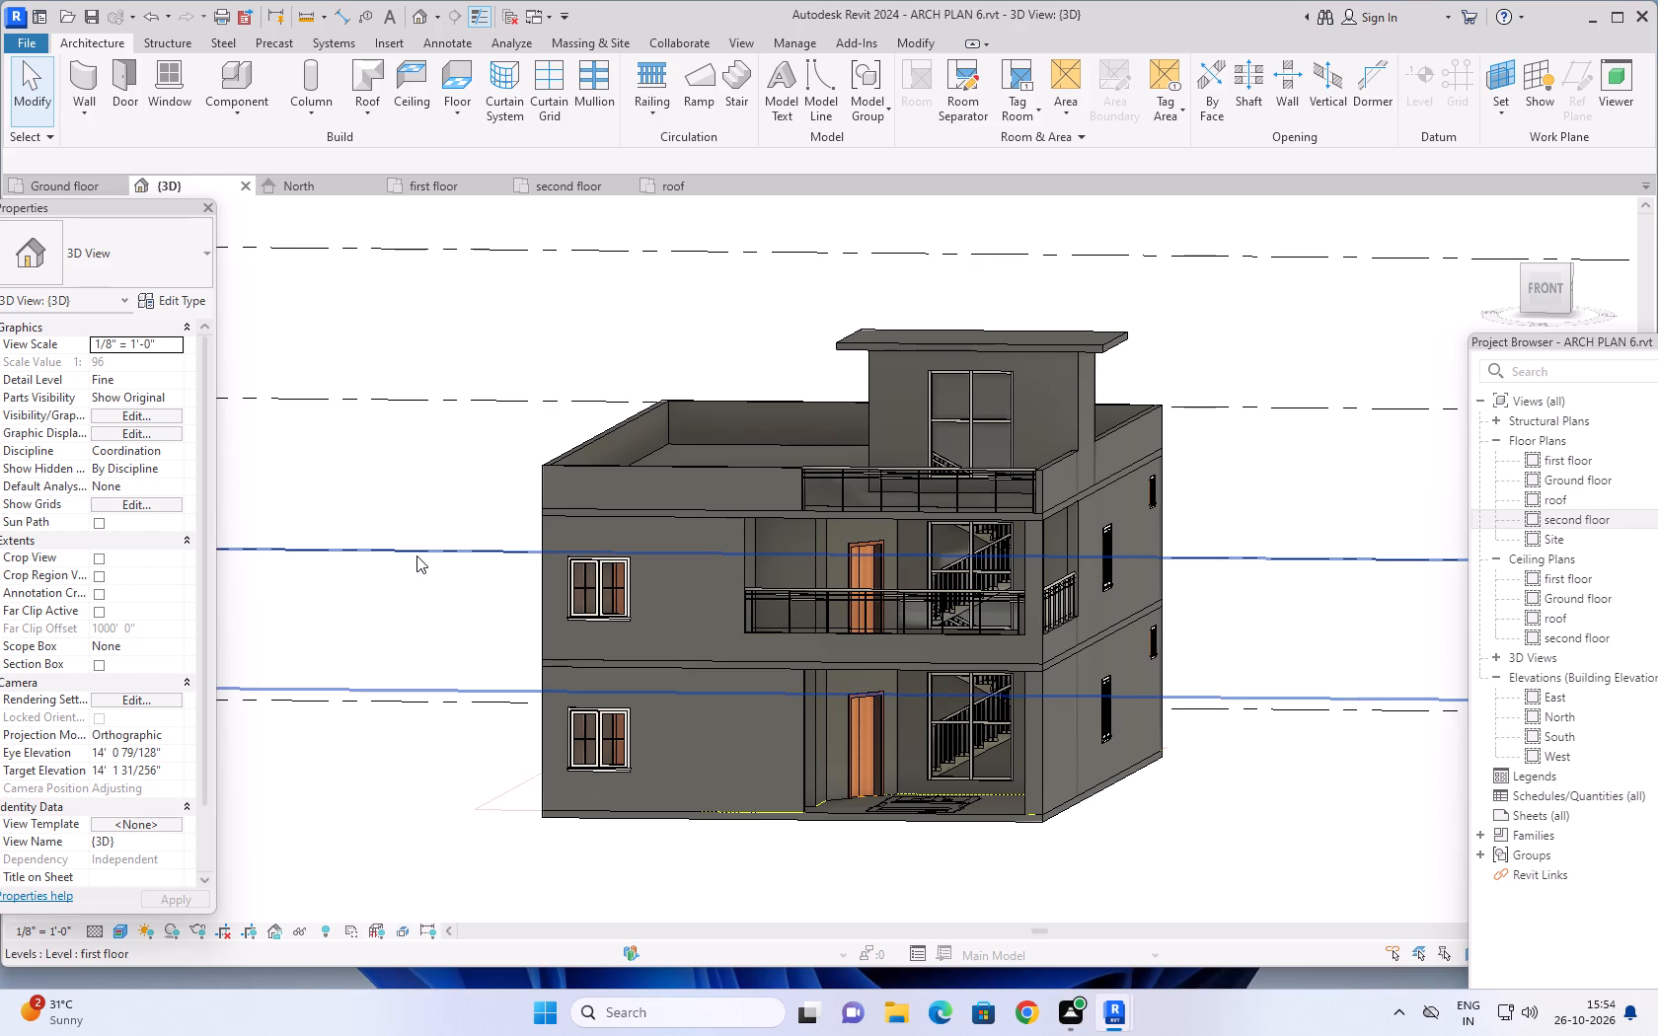
Examine the house in 3D from the front-west corner round to the front-east corner, checking the walls, windows and balcony openings.
middle_click_drag(430, 555, 436, 554)
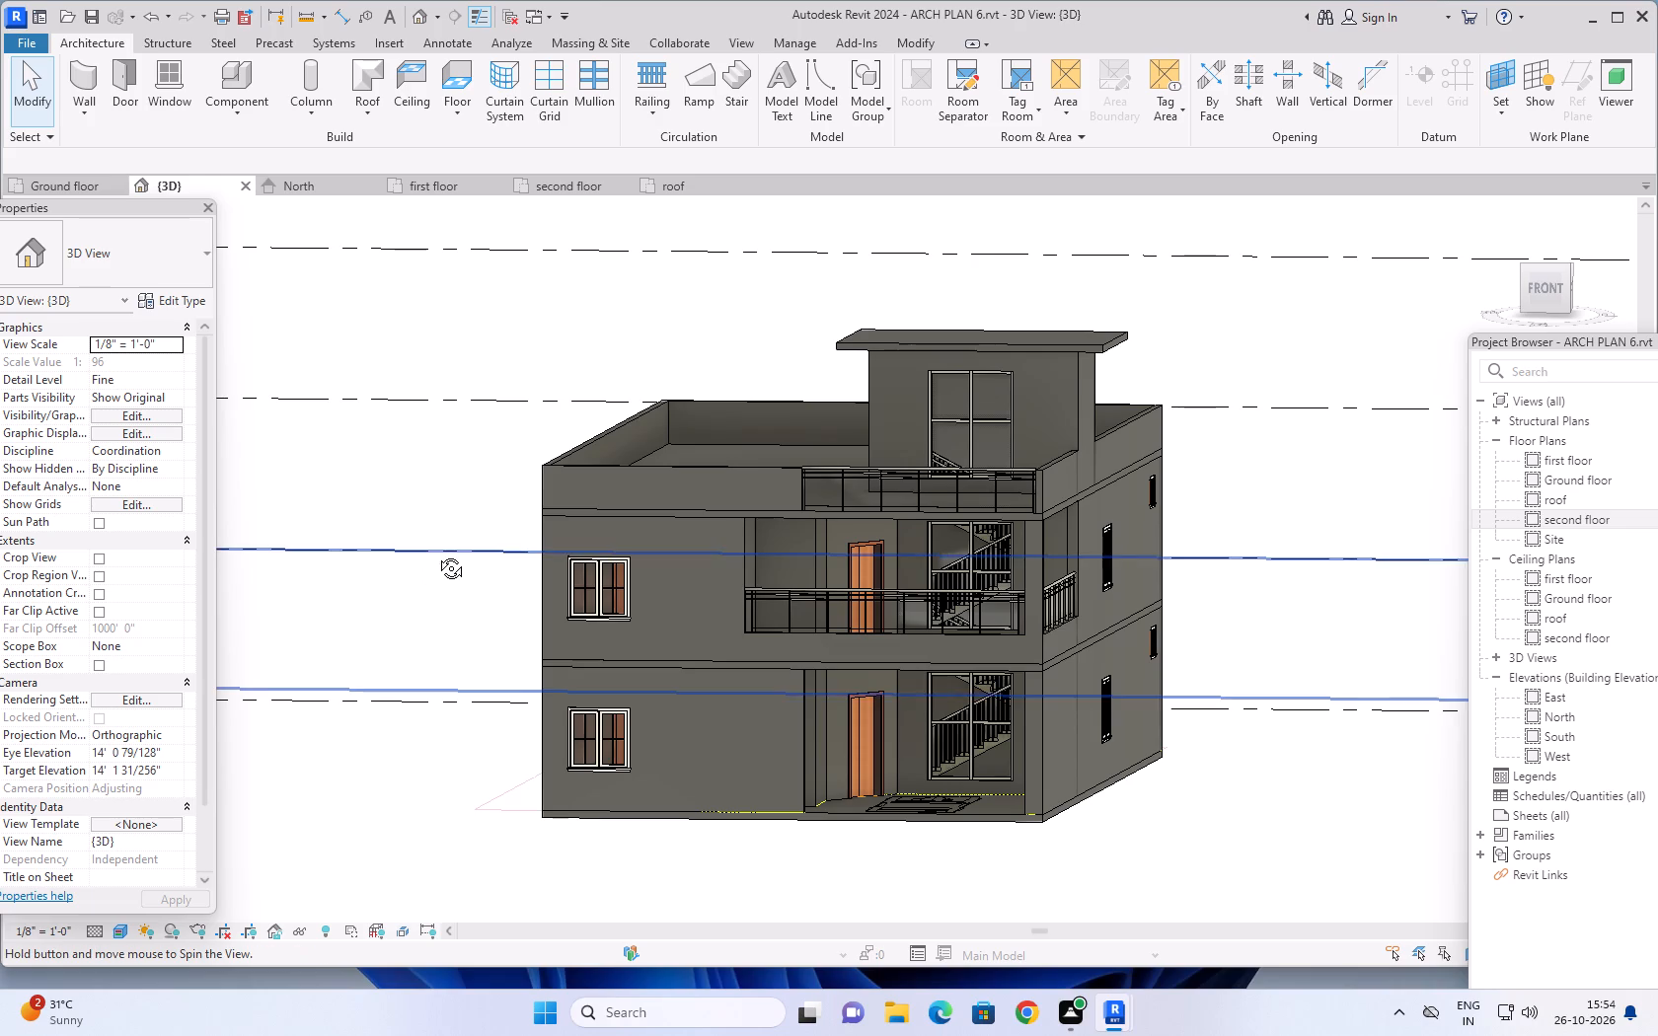
middle_click_drag(436, 554, 495, 552)
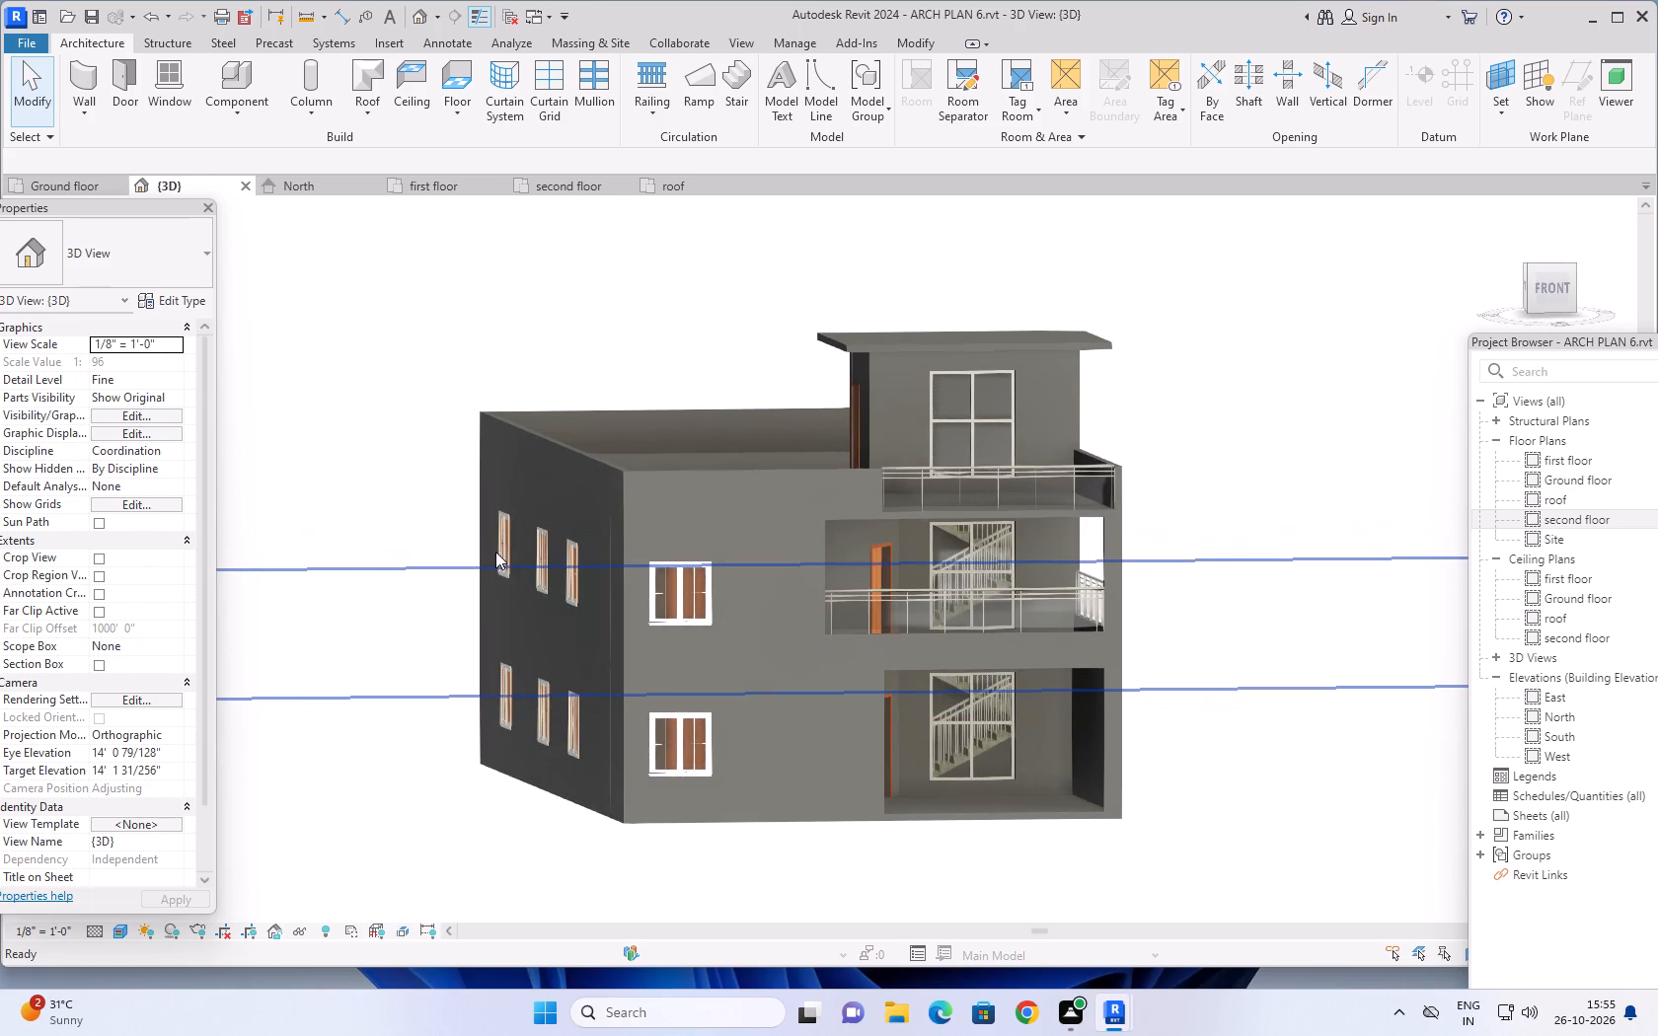
middle_click_drag(1244, 469, 1291, 496)
middle_click_drag(1304, 498, 1339, 523, "shift")
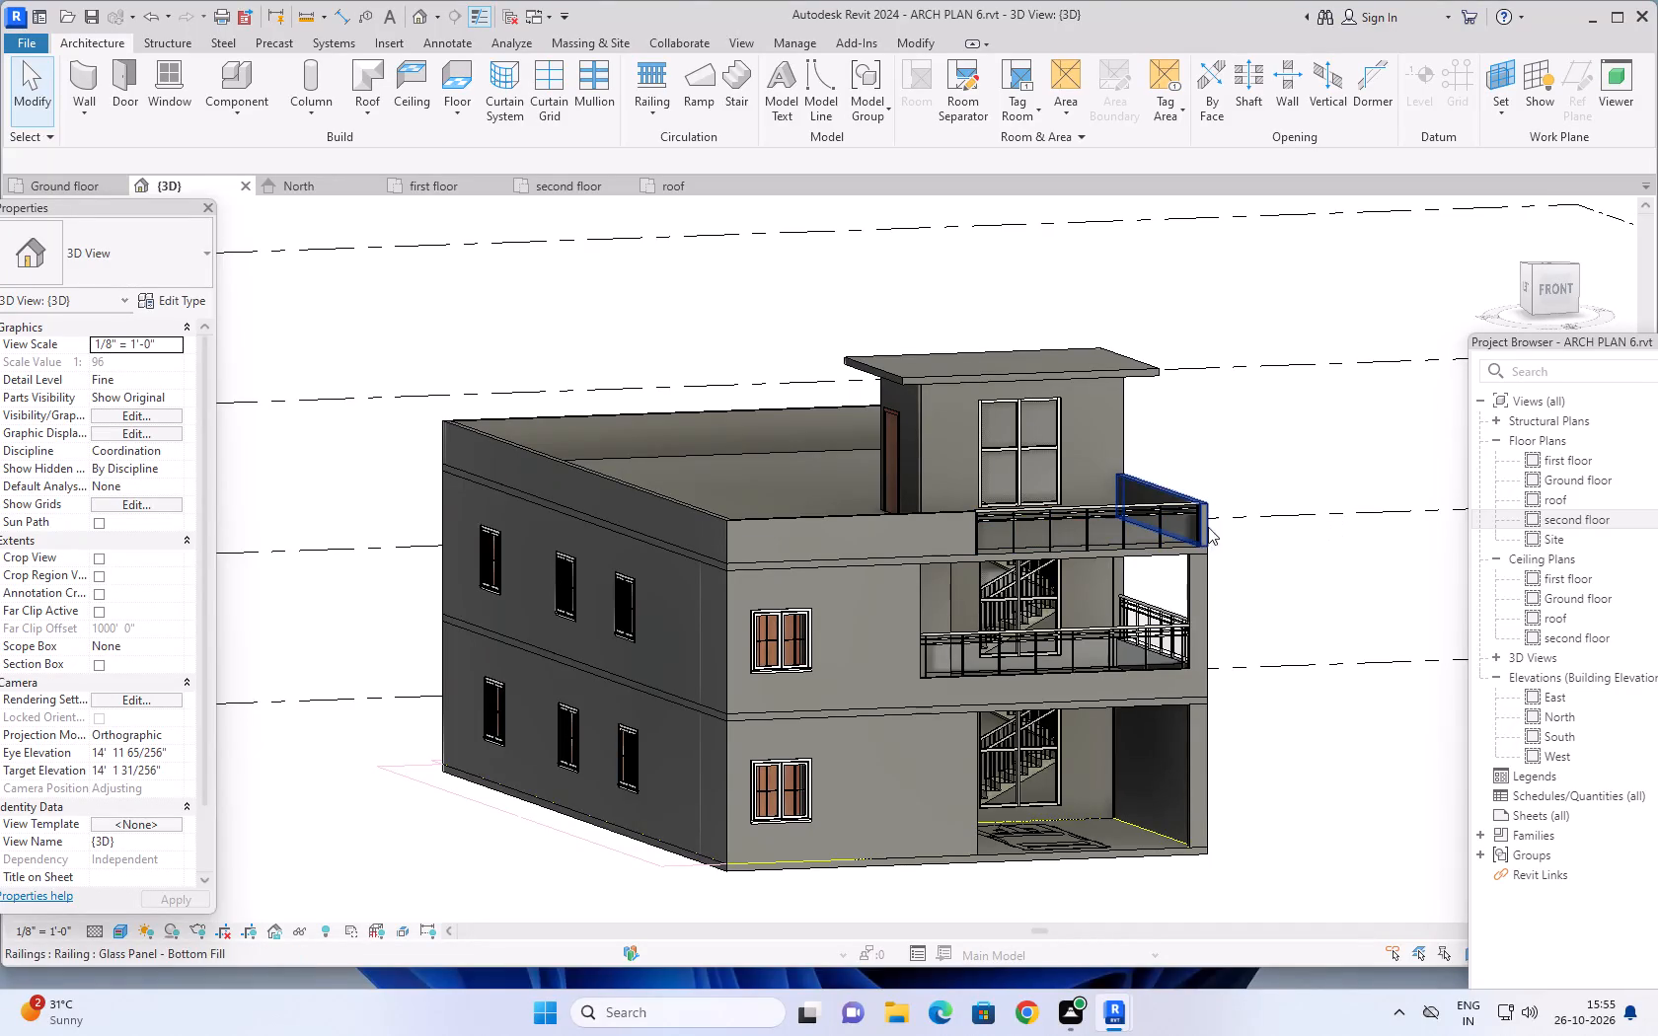
middle_click_drag(1346, 627, 1379, 617)
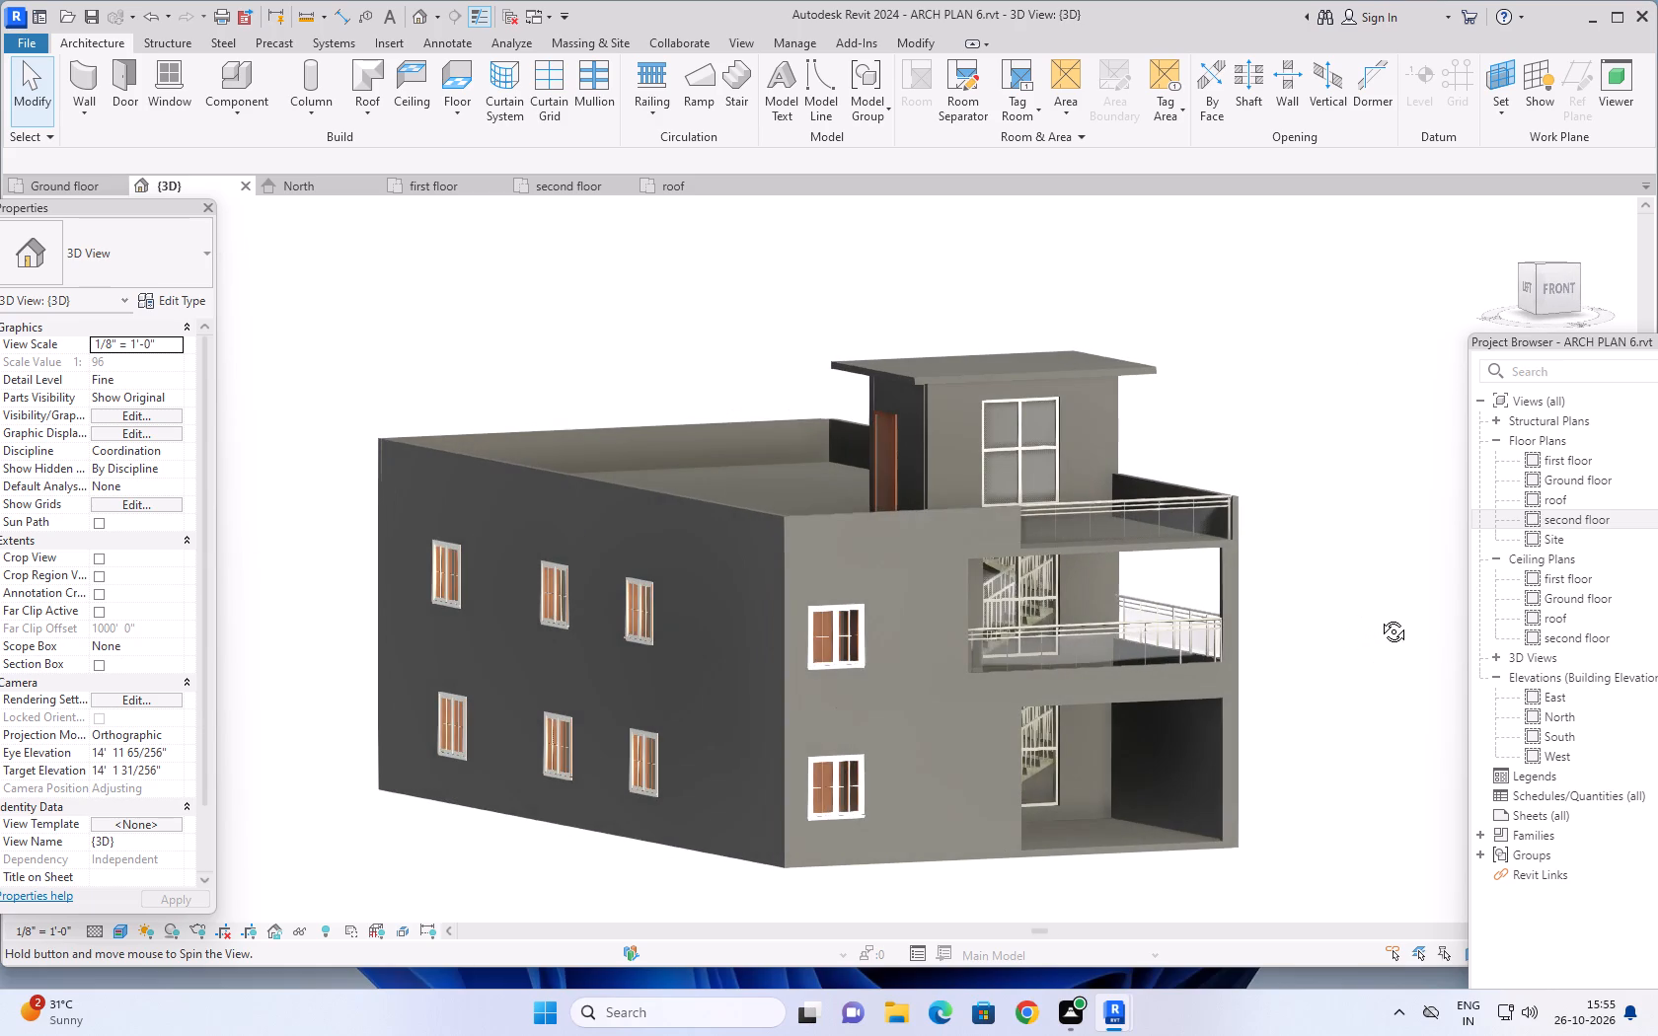
middle_click_drag(1379, 617, 1316, 616)
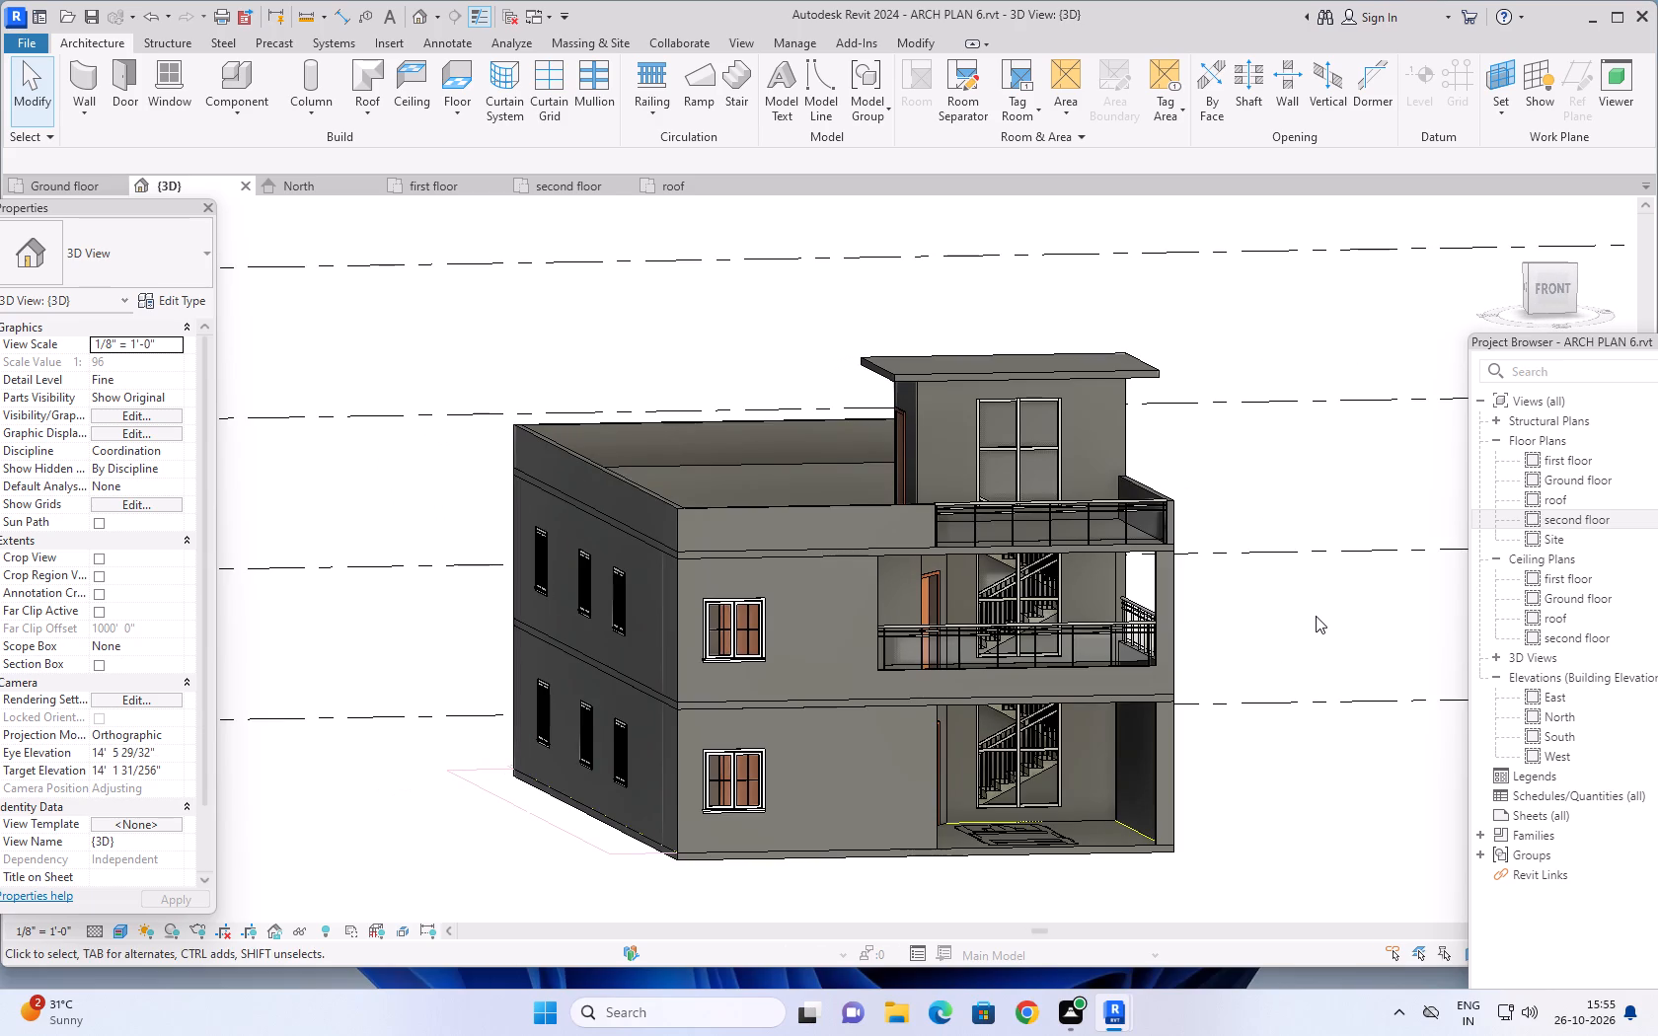
middle_click_drag(1349, 594, 1298, 615)
middle_click_drag(1298, 621, 1215, 672, "shift")
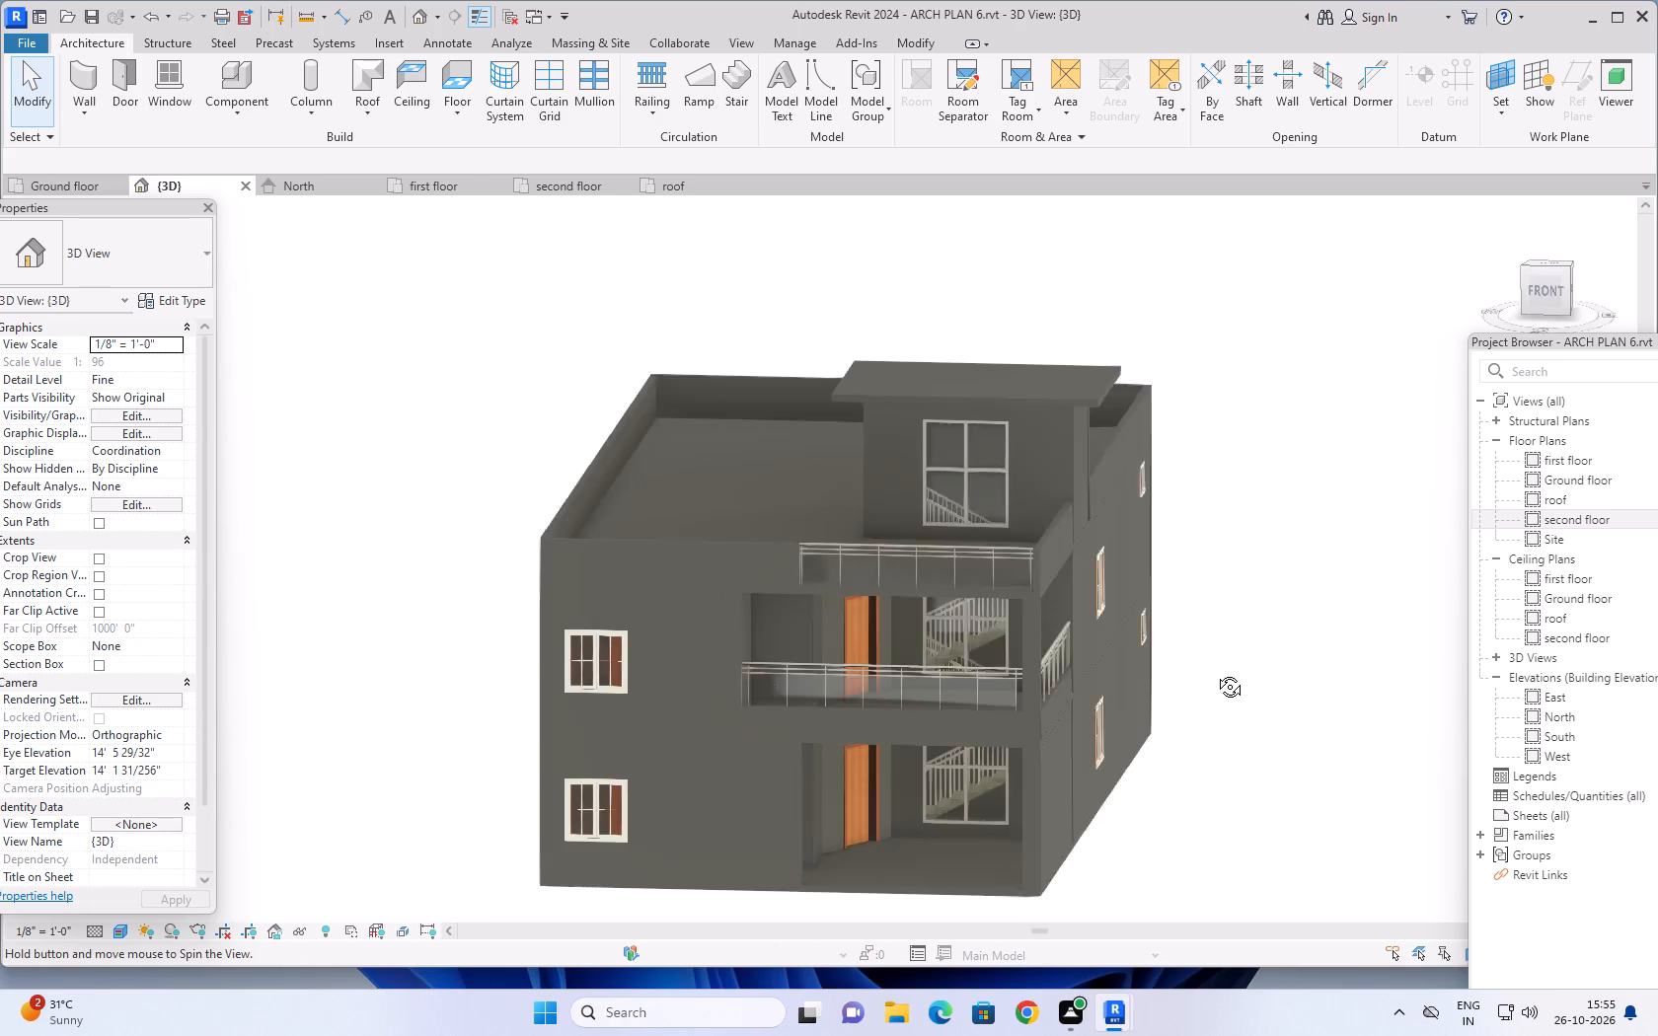
middle_click_drag(1215, 672, 1196, 679, "shift")
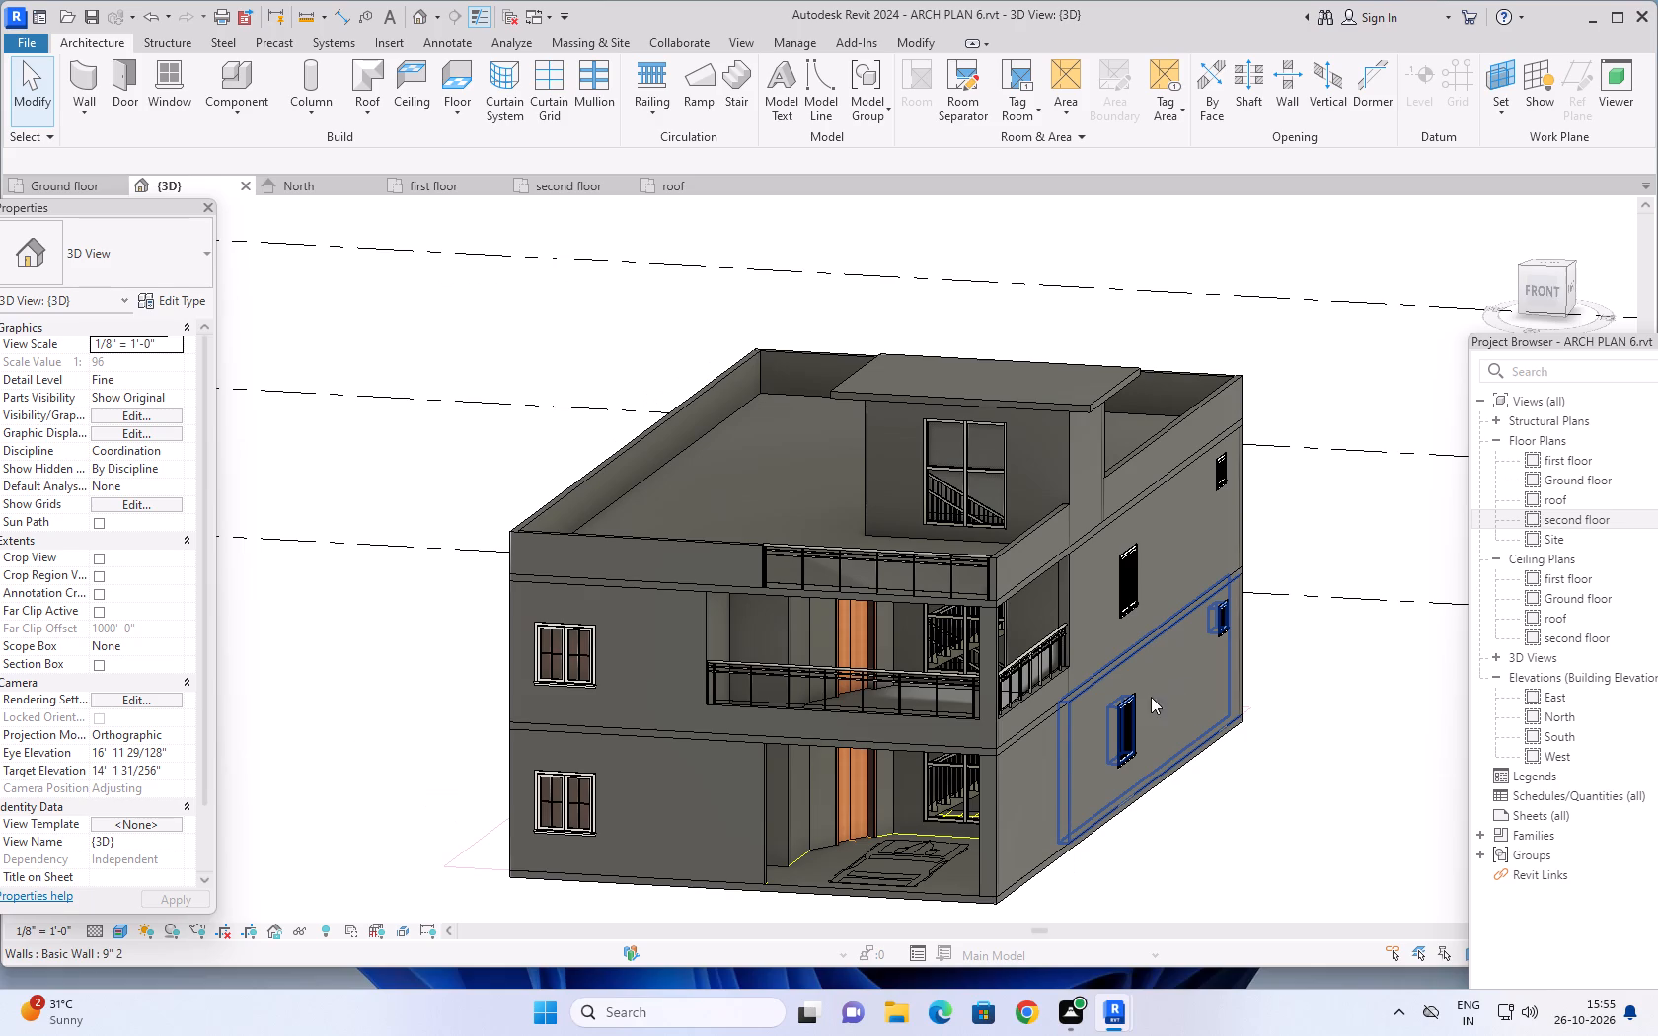
Inspect the house's east side and front elevation in 3D, checking the stair room, parapet walls and glass railings.
middle_click_drag(1297, 748, 1303, 765)
middle_click_drag(1310, 785, 1306, 737)
middle_click_drag(1294, 767, 1280, 767)
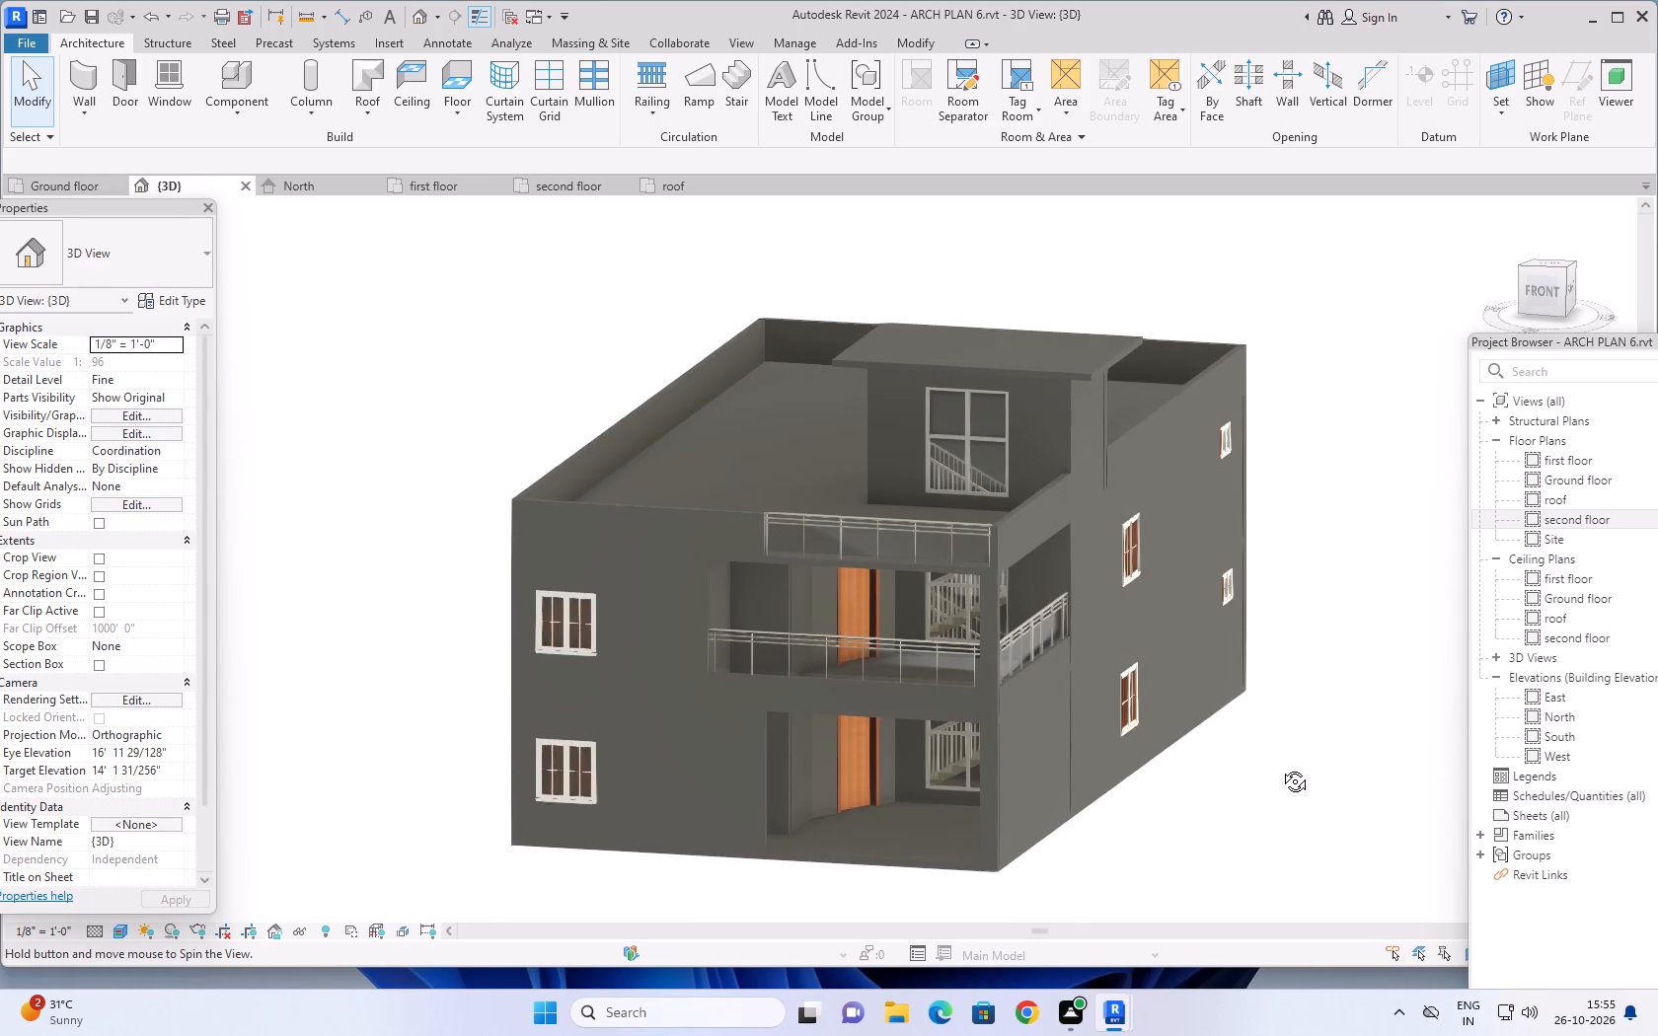
middle_click_drag(1280, 767, 1251, 791)
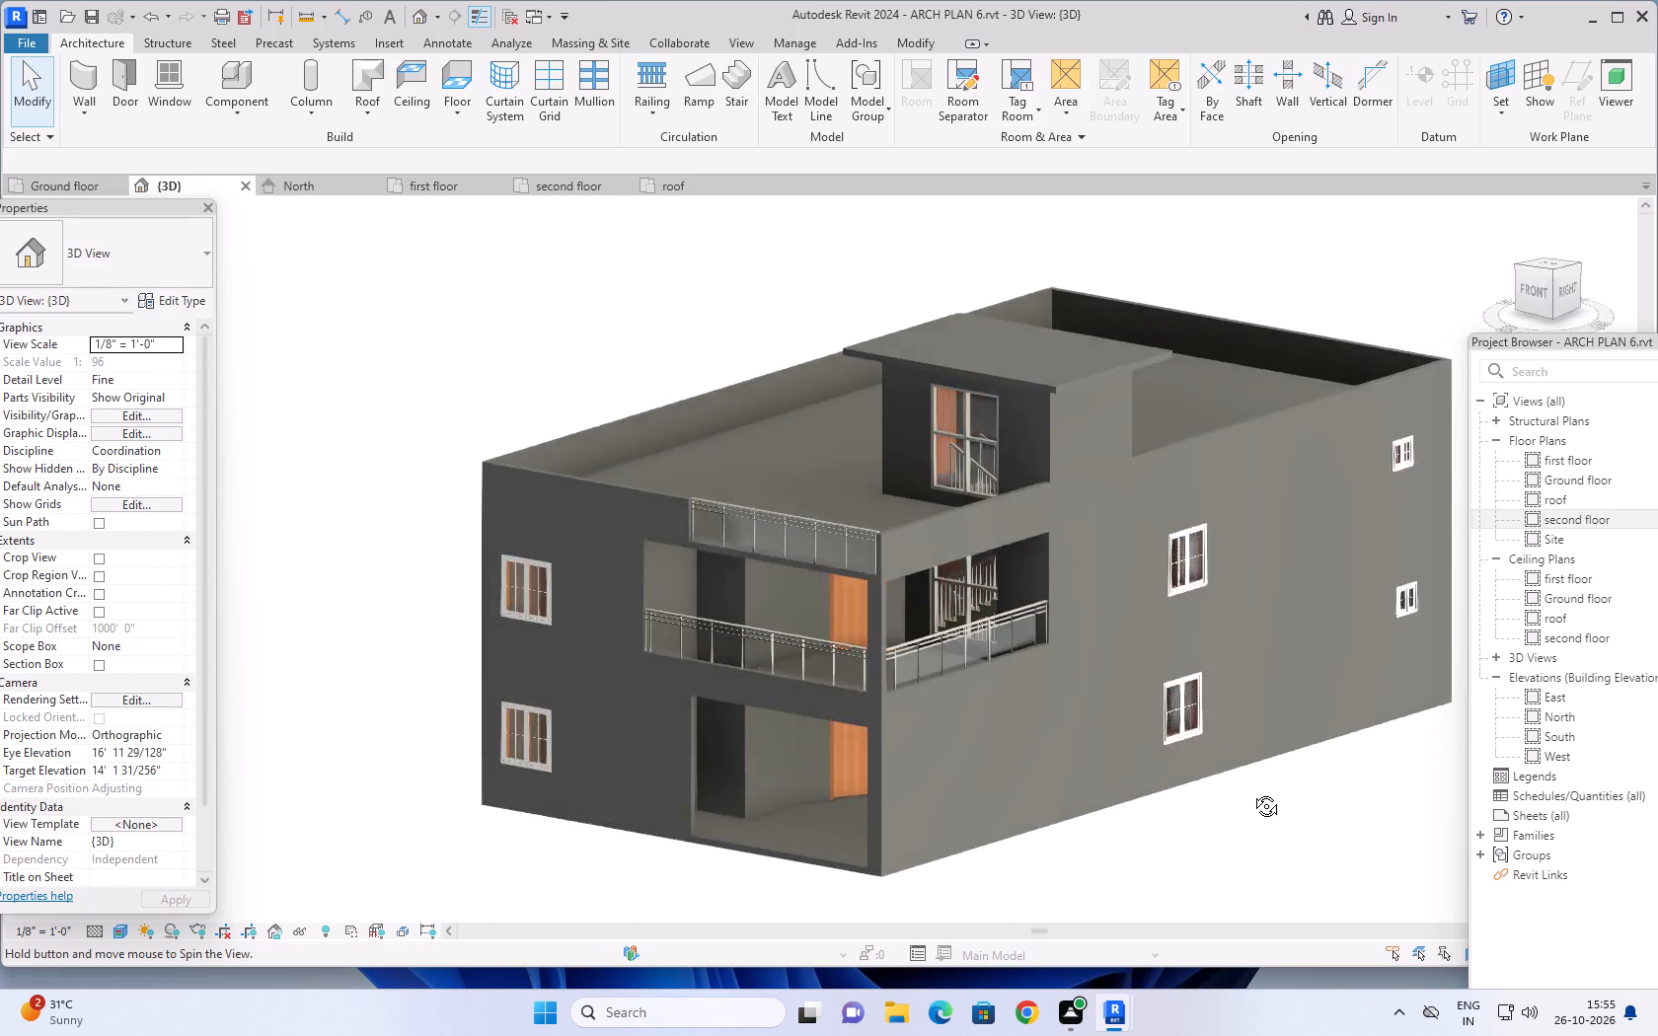
middle_click_drag(1251, 791, 1328, 776)
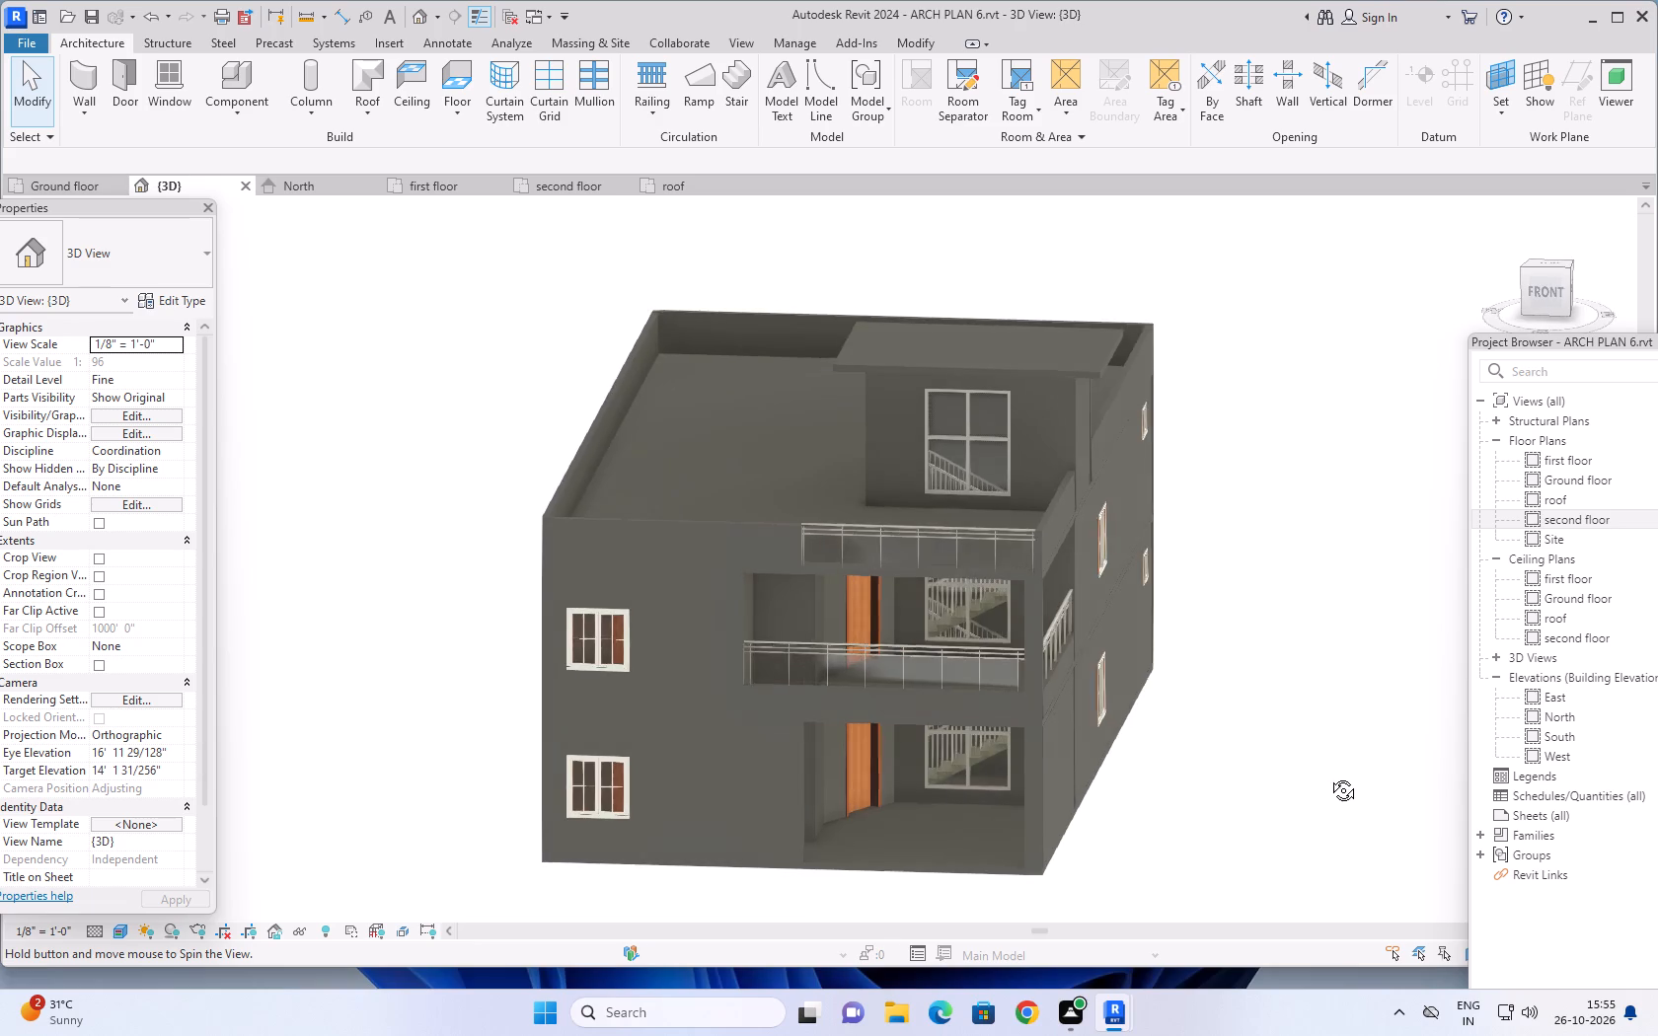
middle_click_drag(1328, 776, 1303, 657)
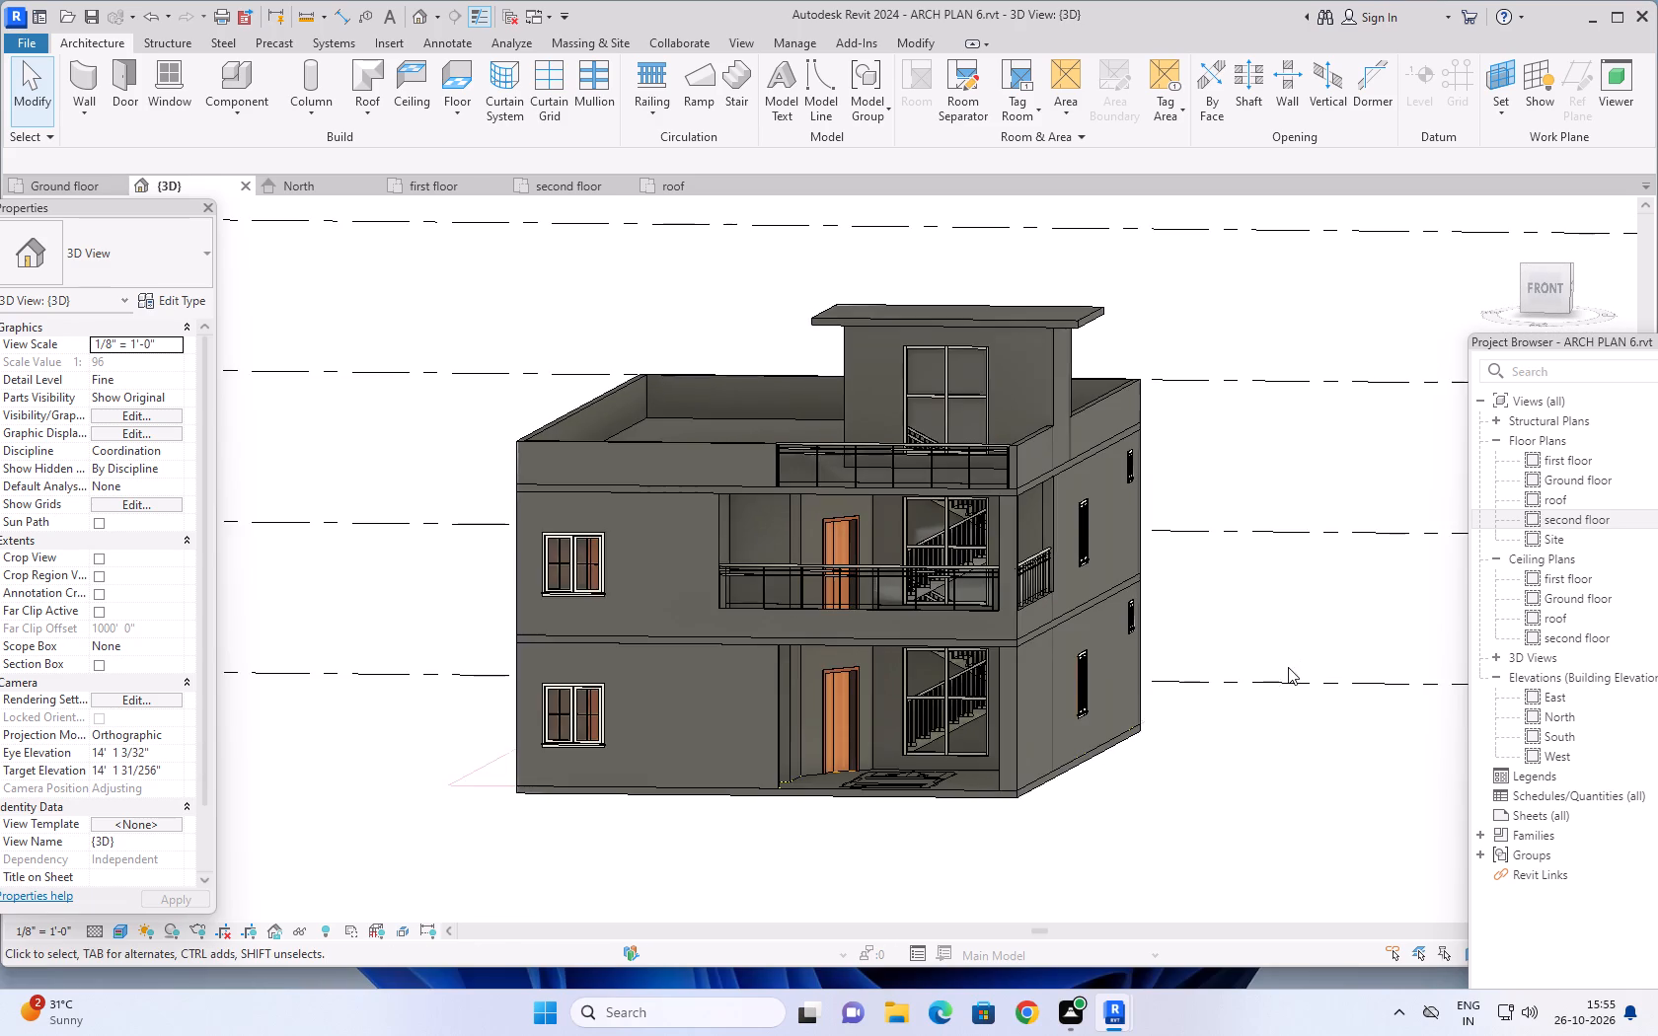
middle_click_drag(1283, 663, 1346, 674)
scroll(1300, 718, "up", 1)
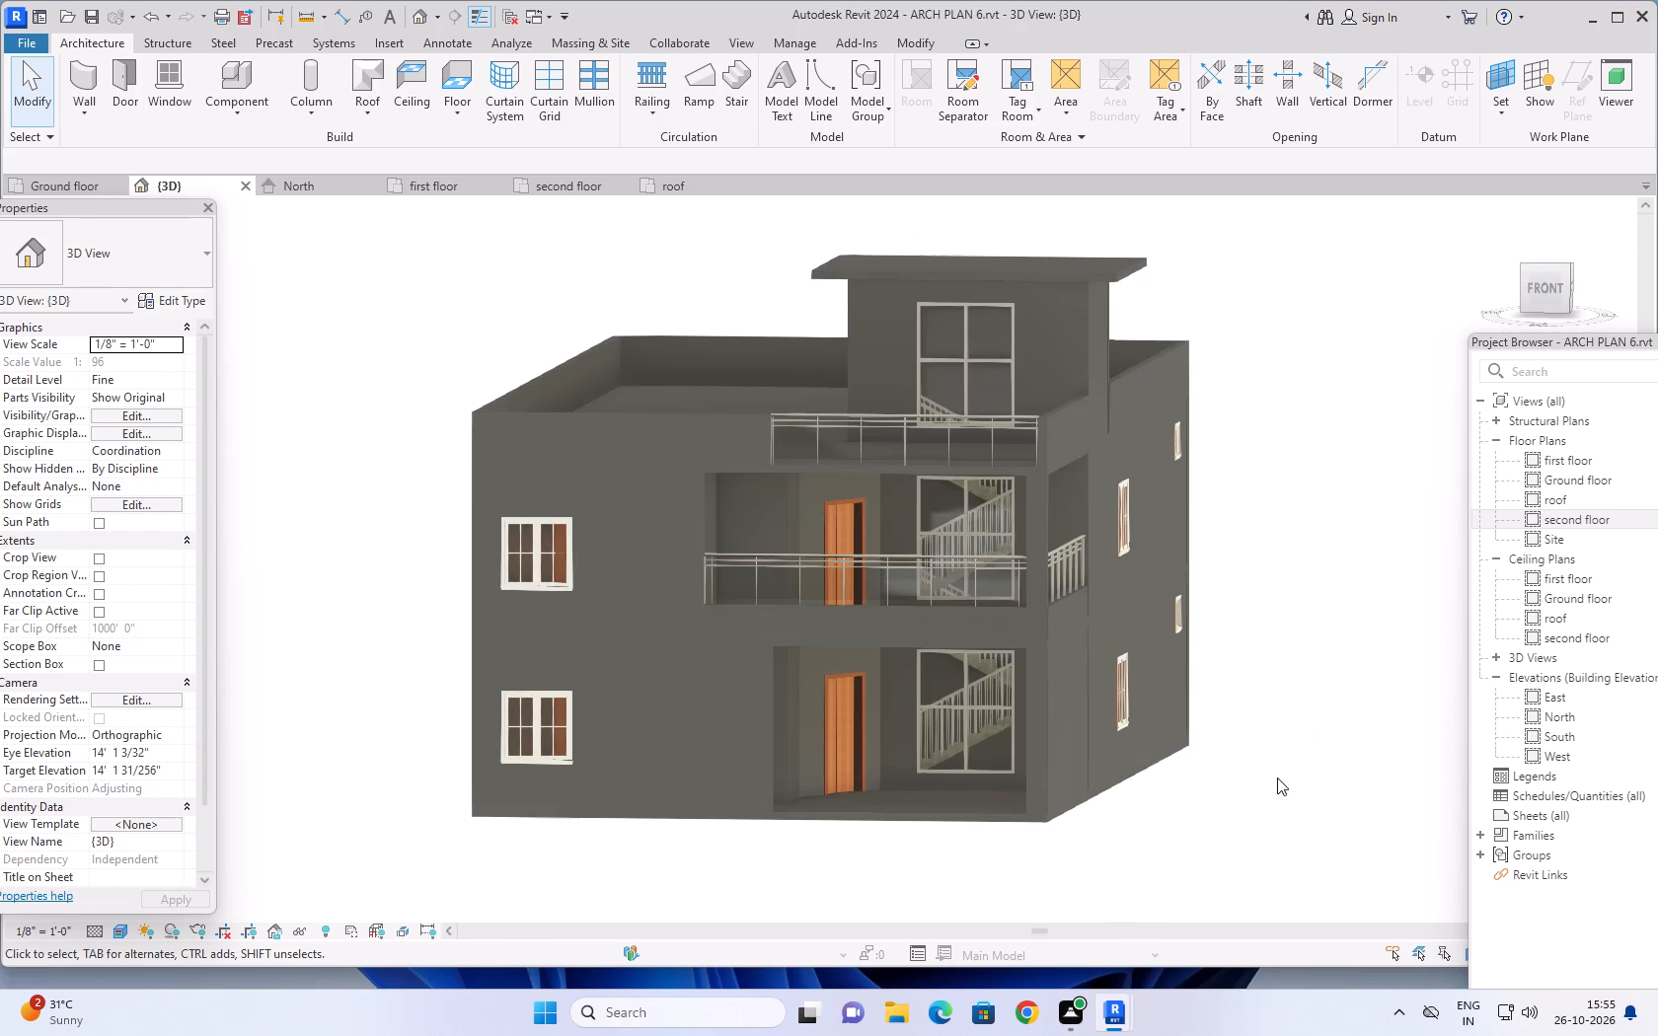
middle_click_drag(1277, 777, 1331, 770)
middle_click_drag(1319, 777, 921, 821, "shift")
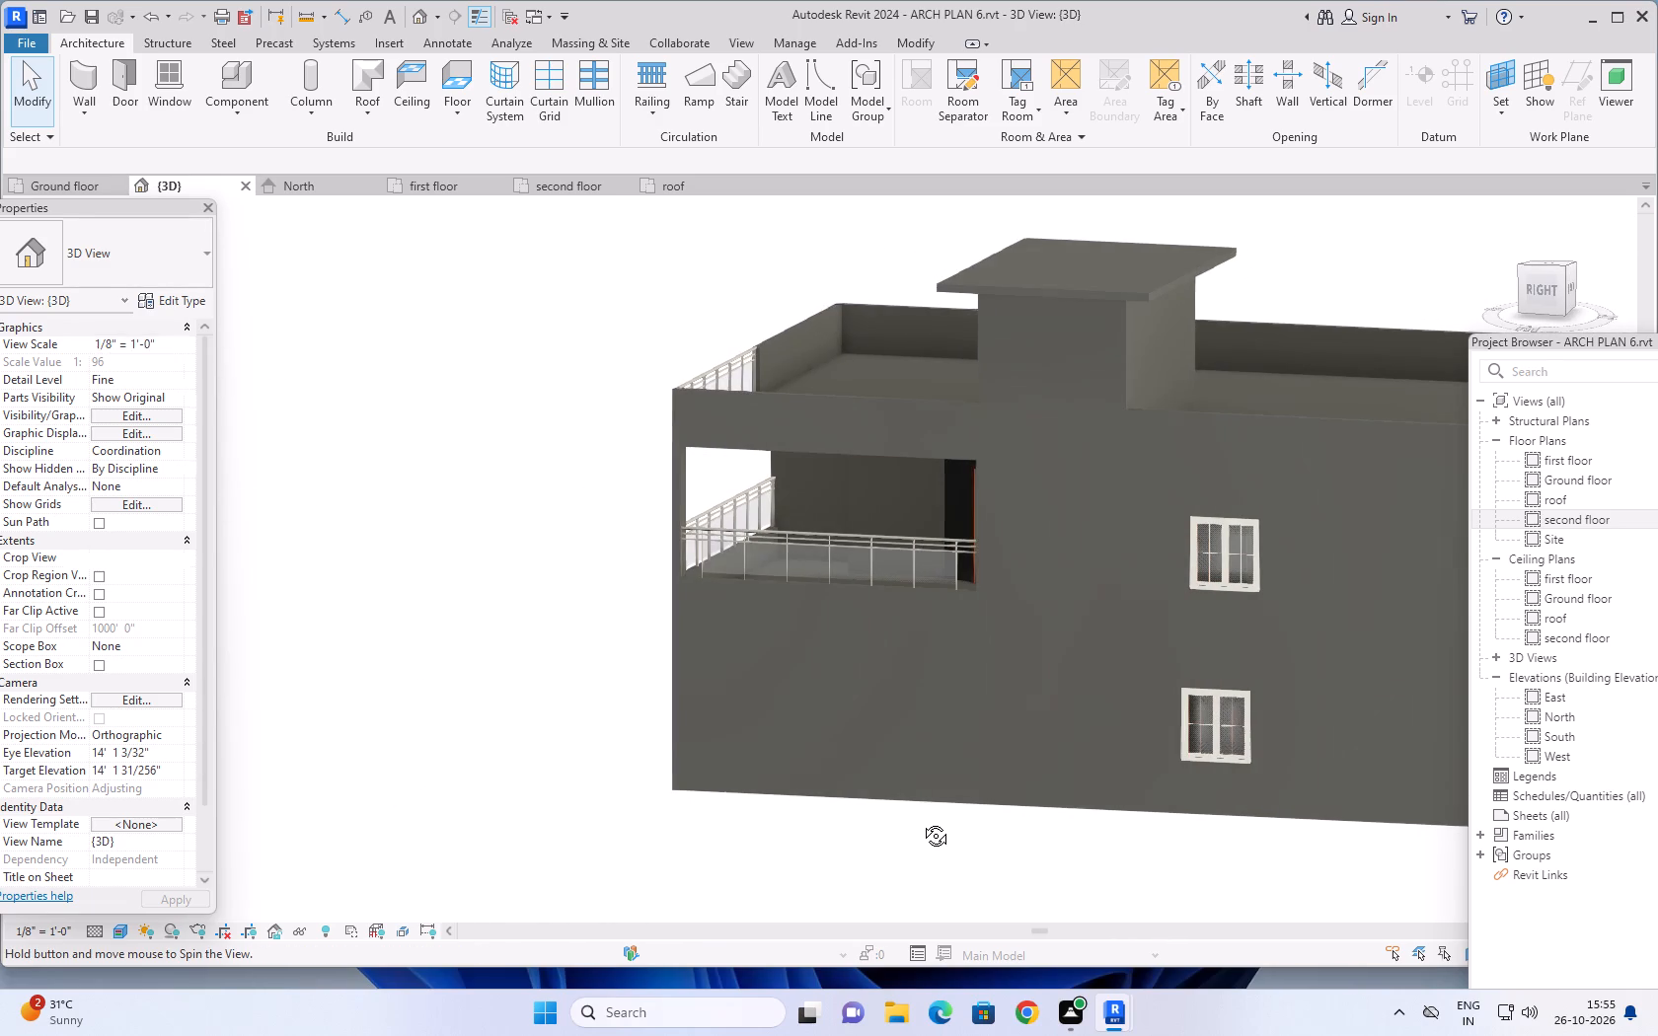
middle_click_drag(921, 821, 1216, 830, "shift")
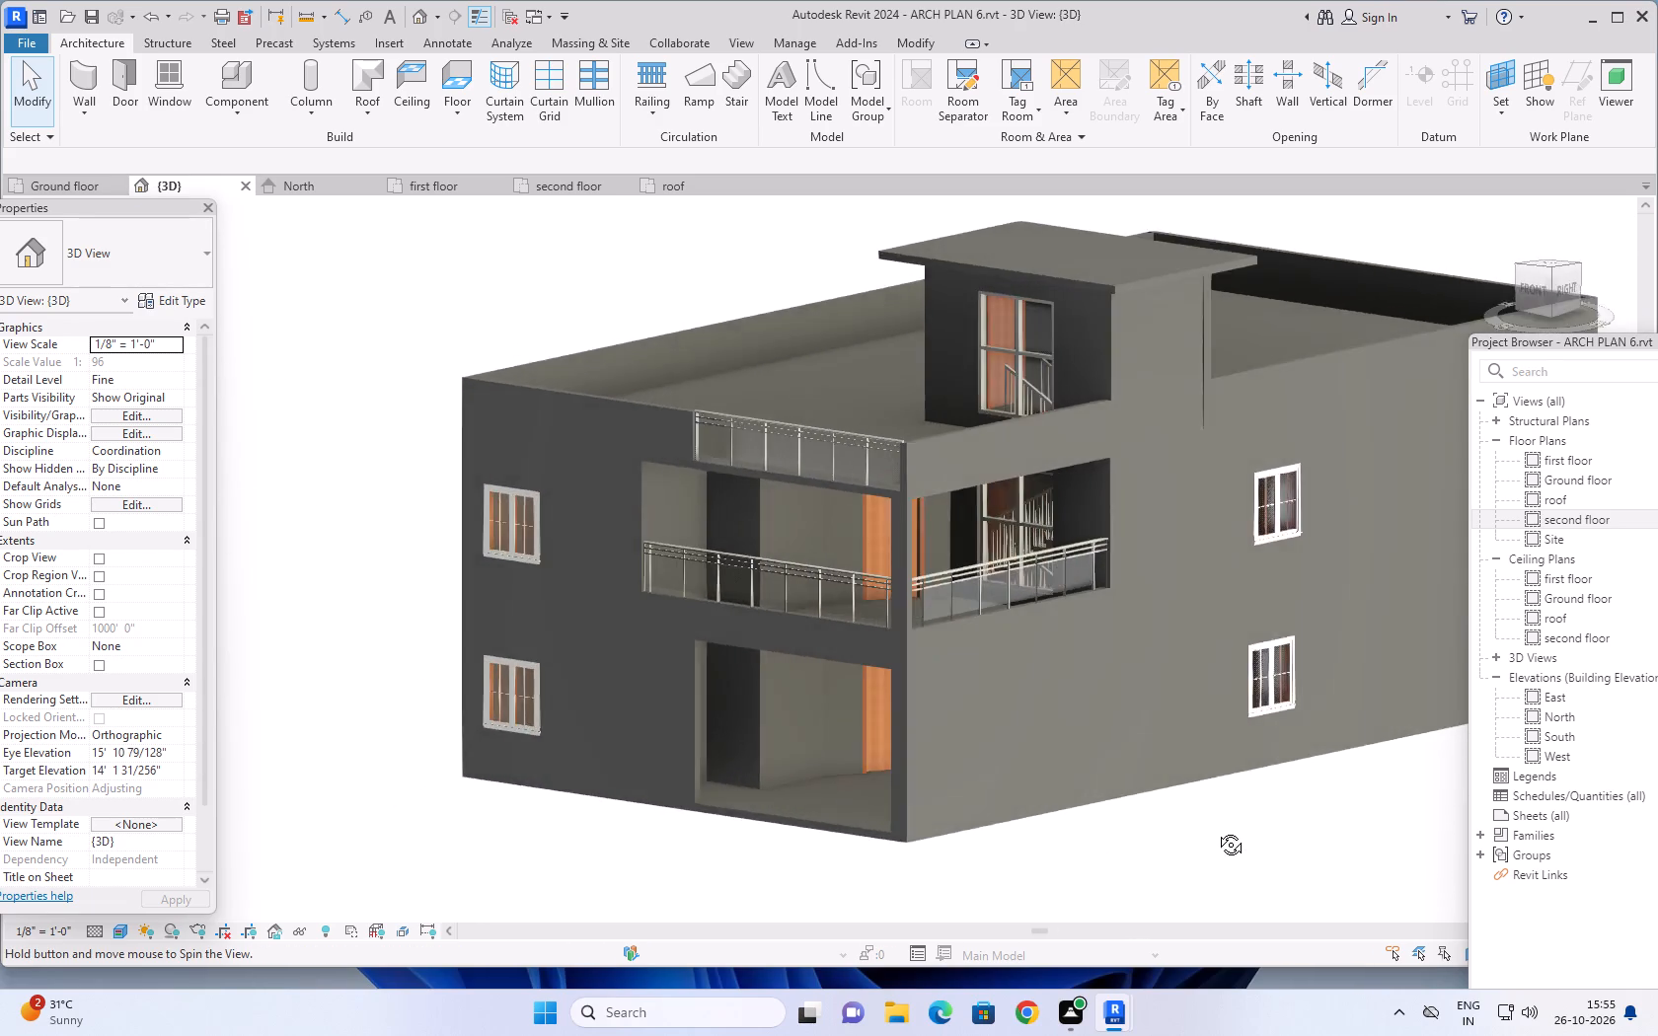
middle_click_drag(1216, 830, 1359, 774, "shift")
middle_click_drag(1333, 781, 1336, 751)
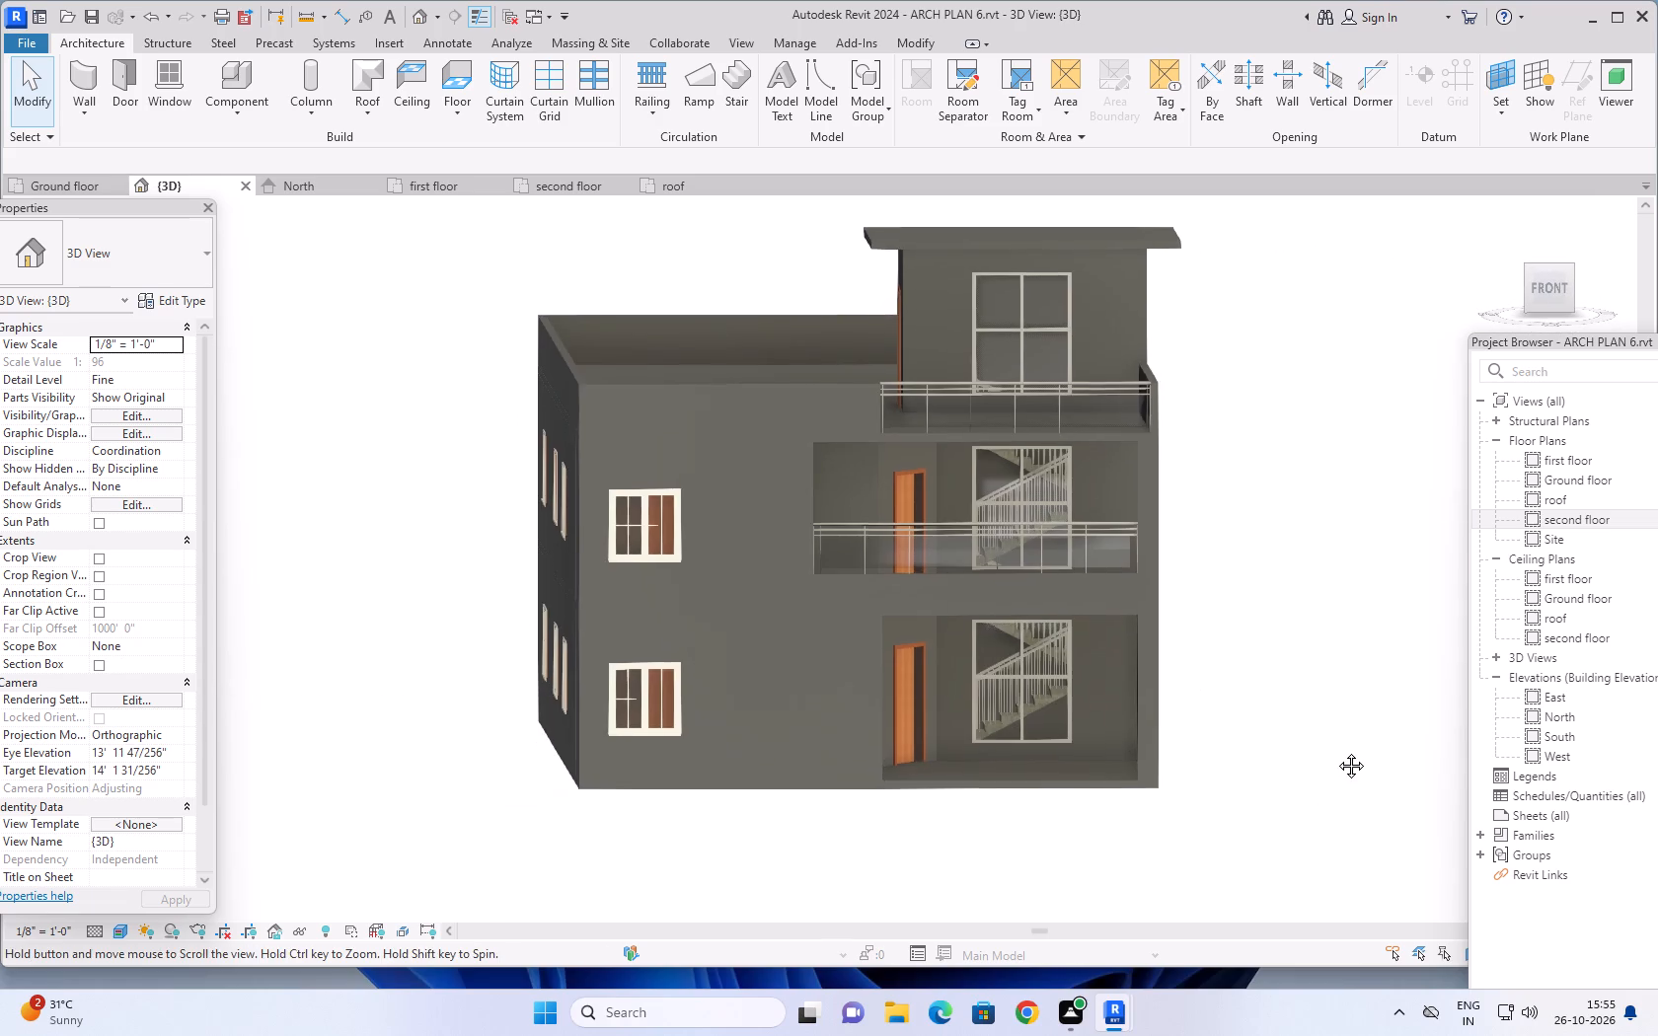
middle_click_drag(1336, 751, 1337, 750)
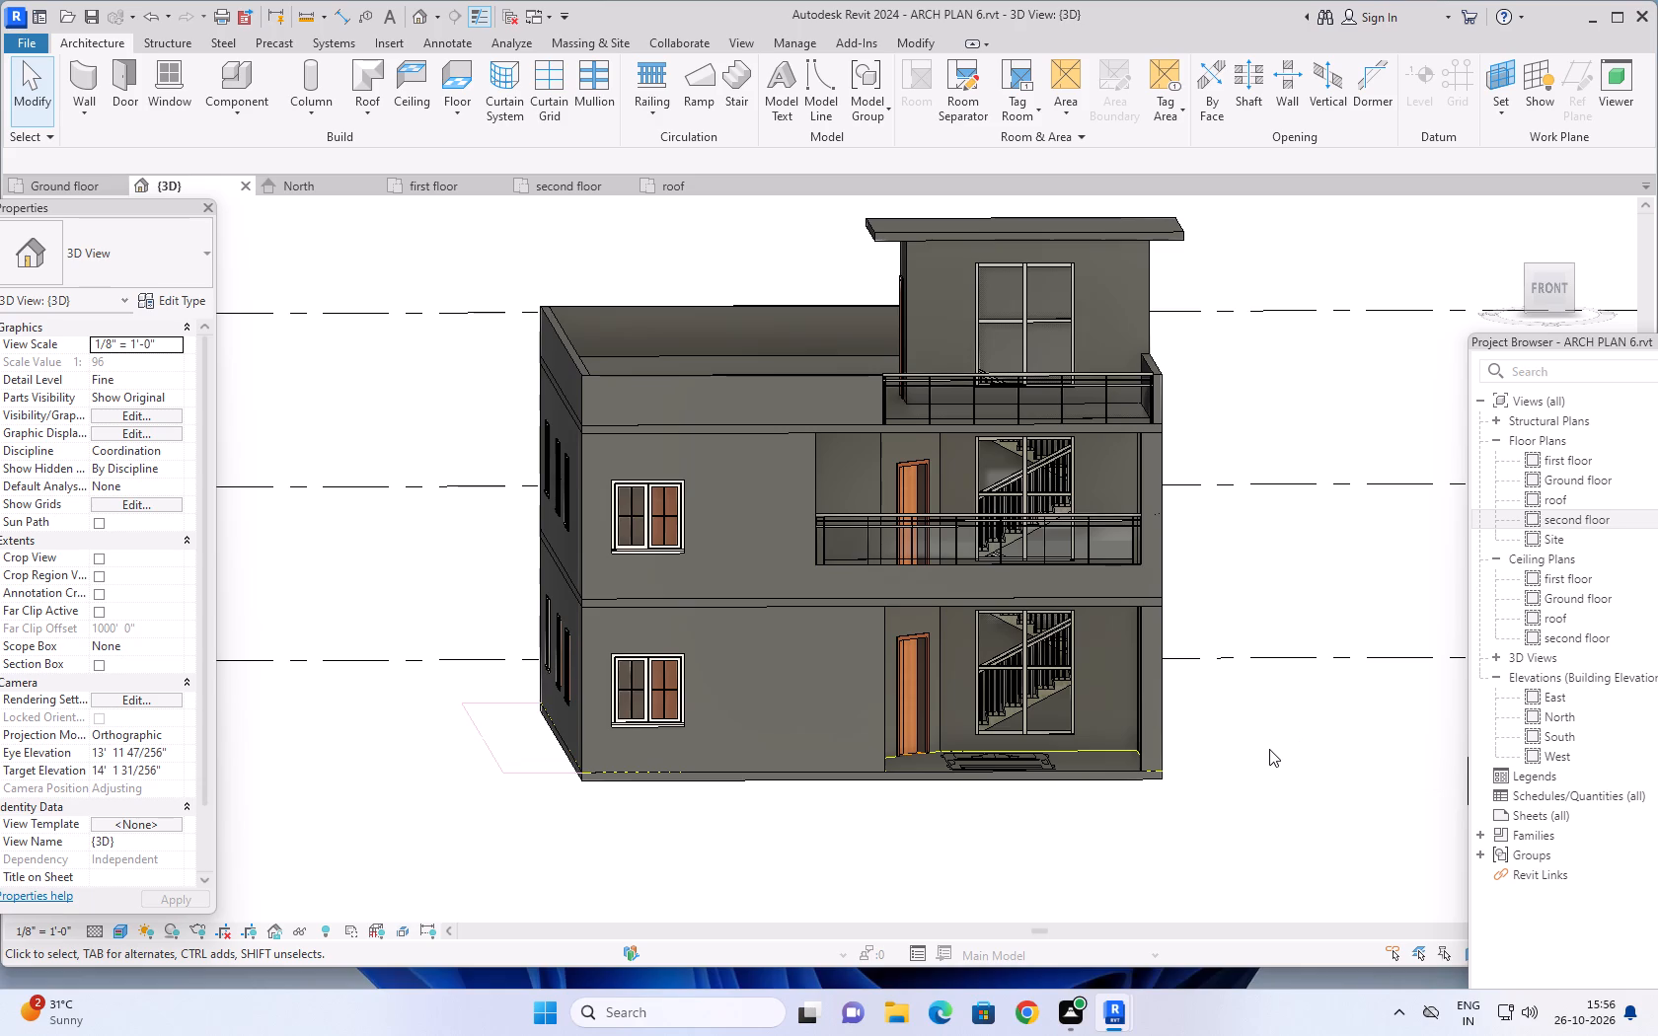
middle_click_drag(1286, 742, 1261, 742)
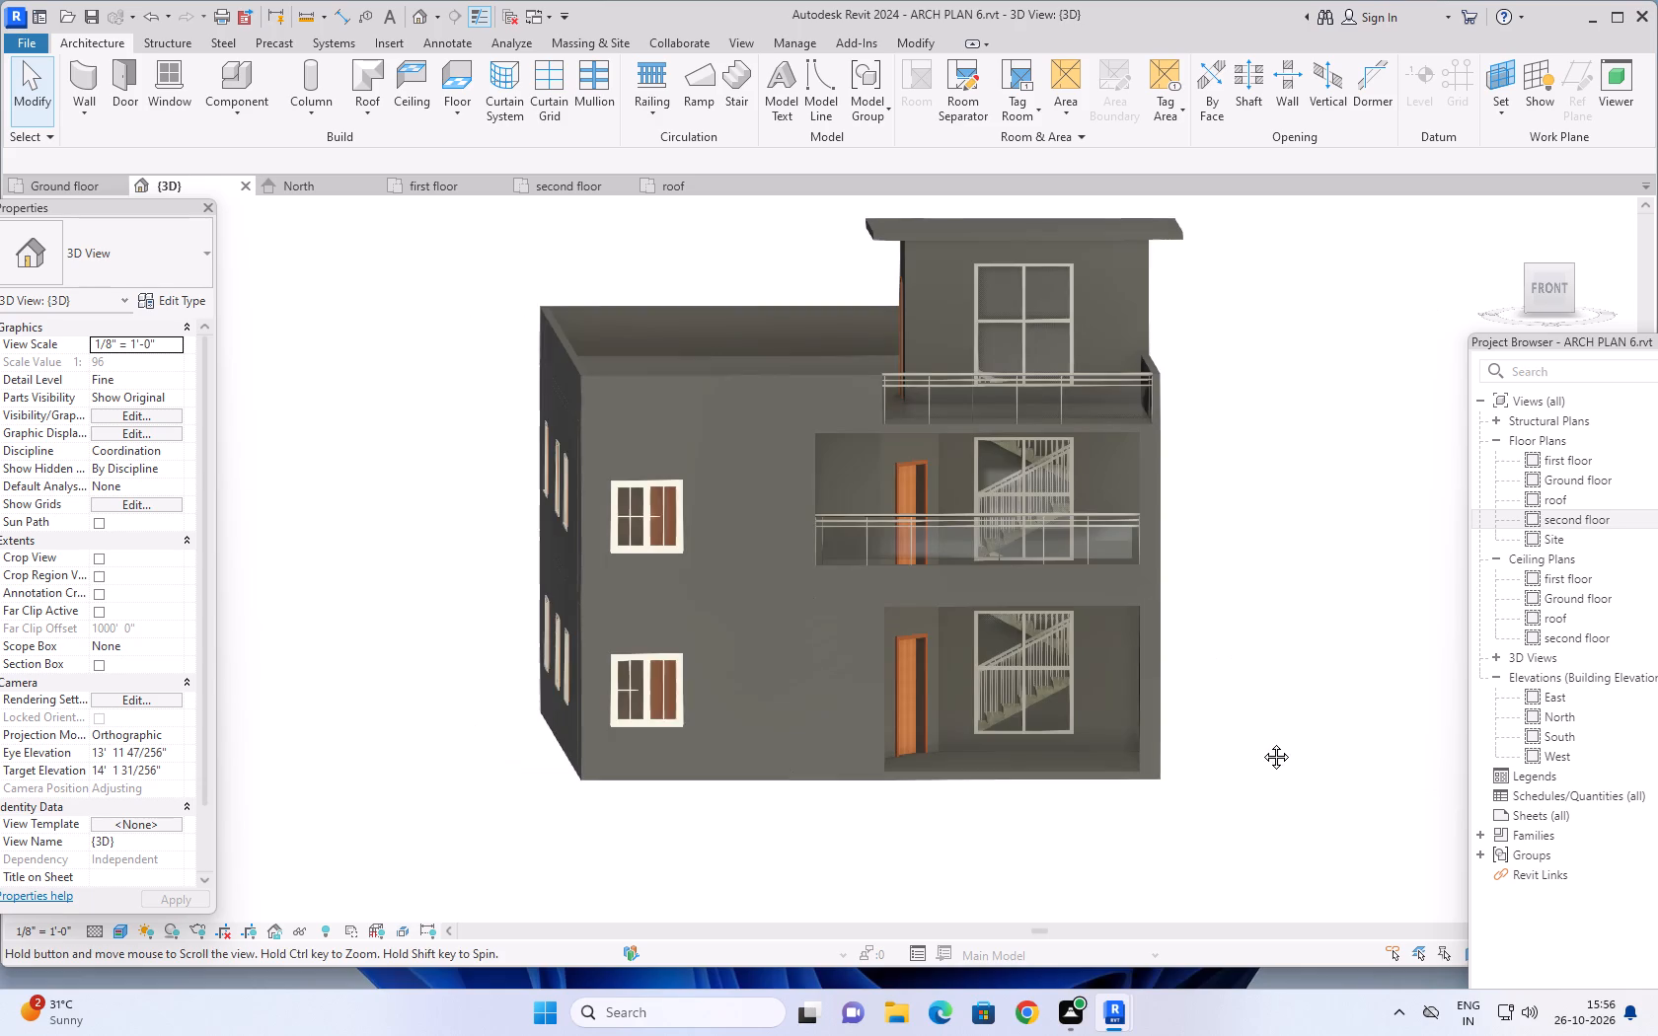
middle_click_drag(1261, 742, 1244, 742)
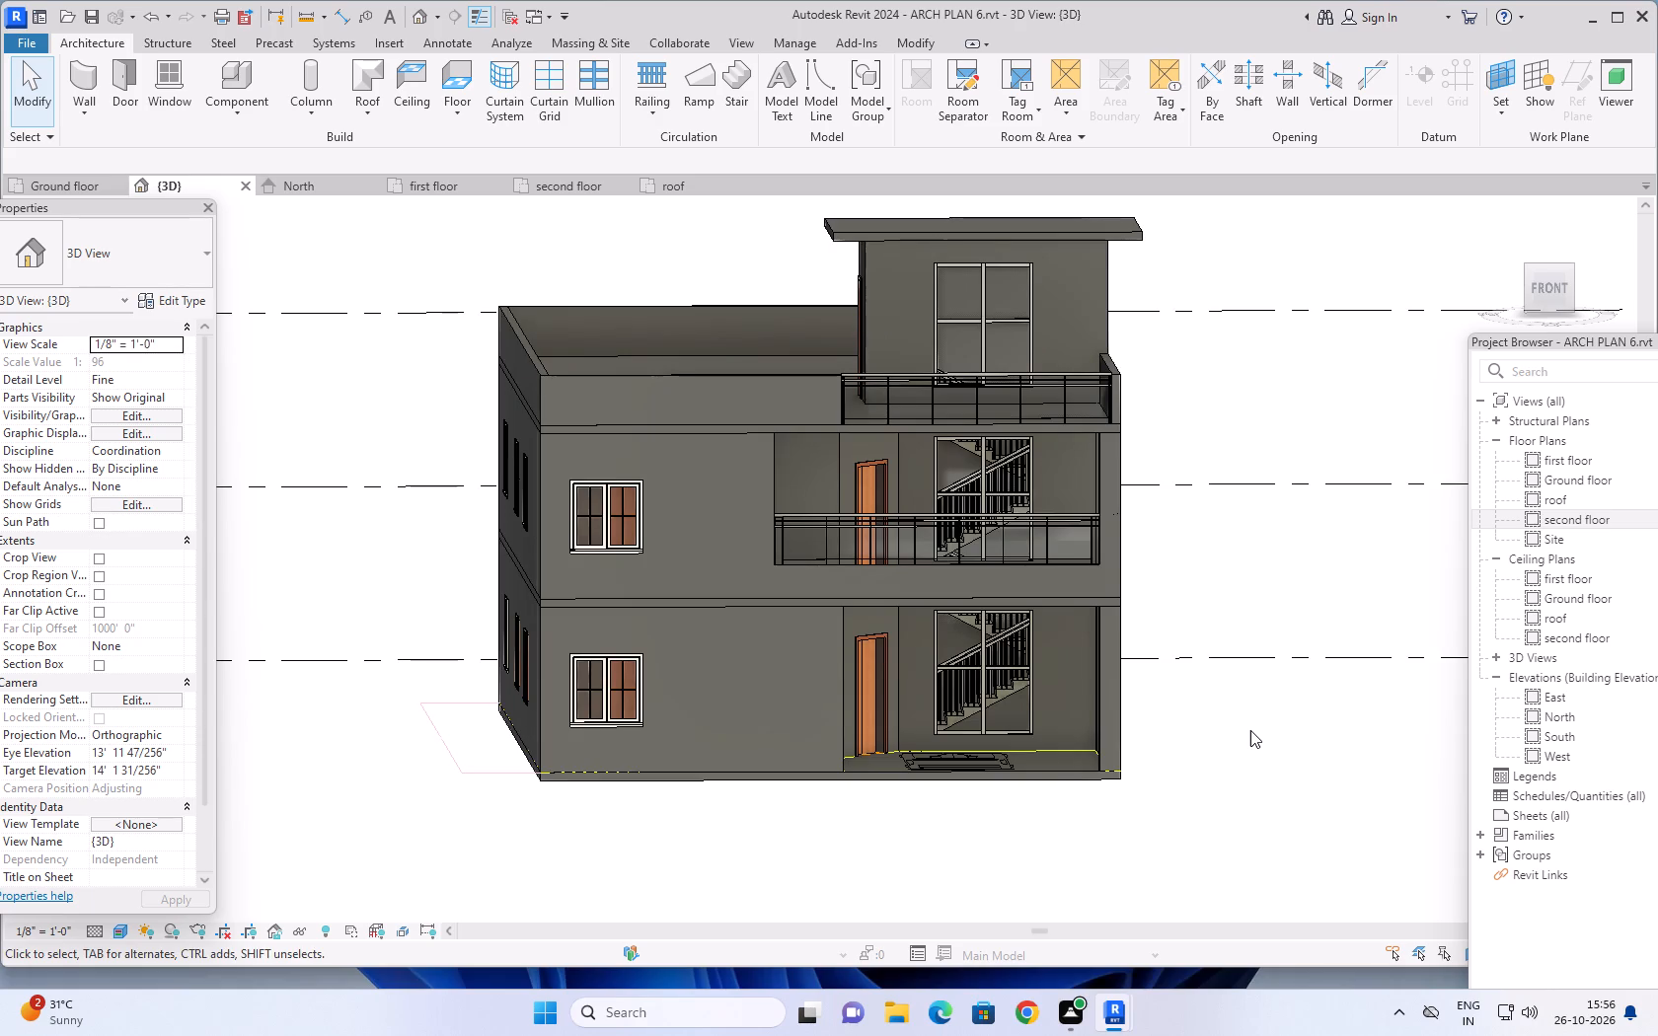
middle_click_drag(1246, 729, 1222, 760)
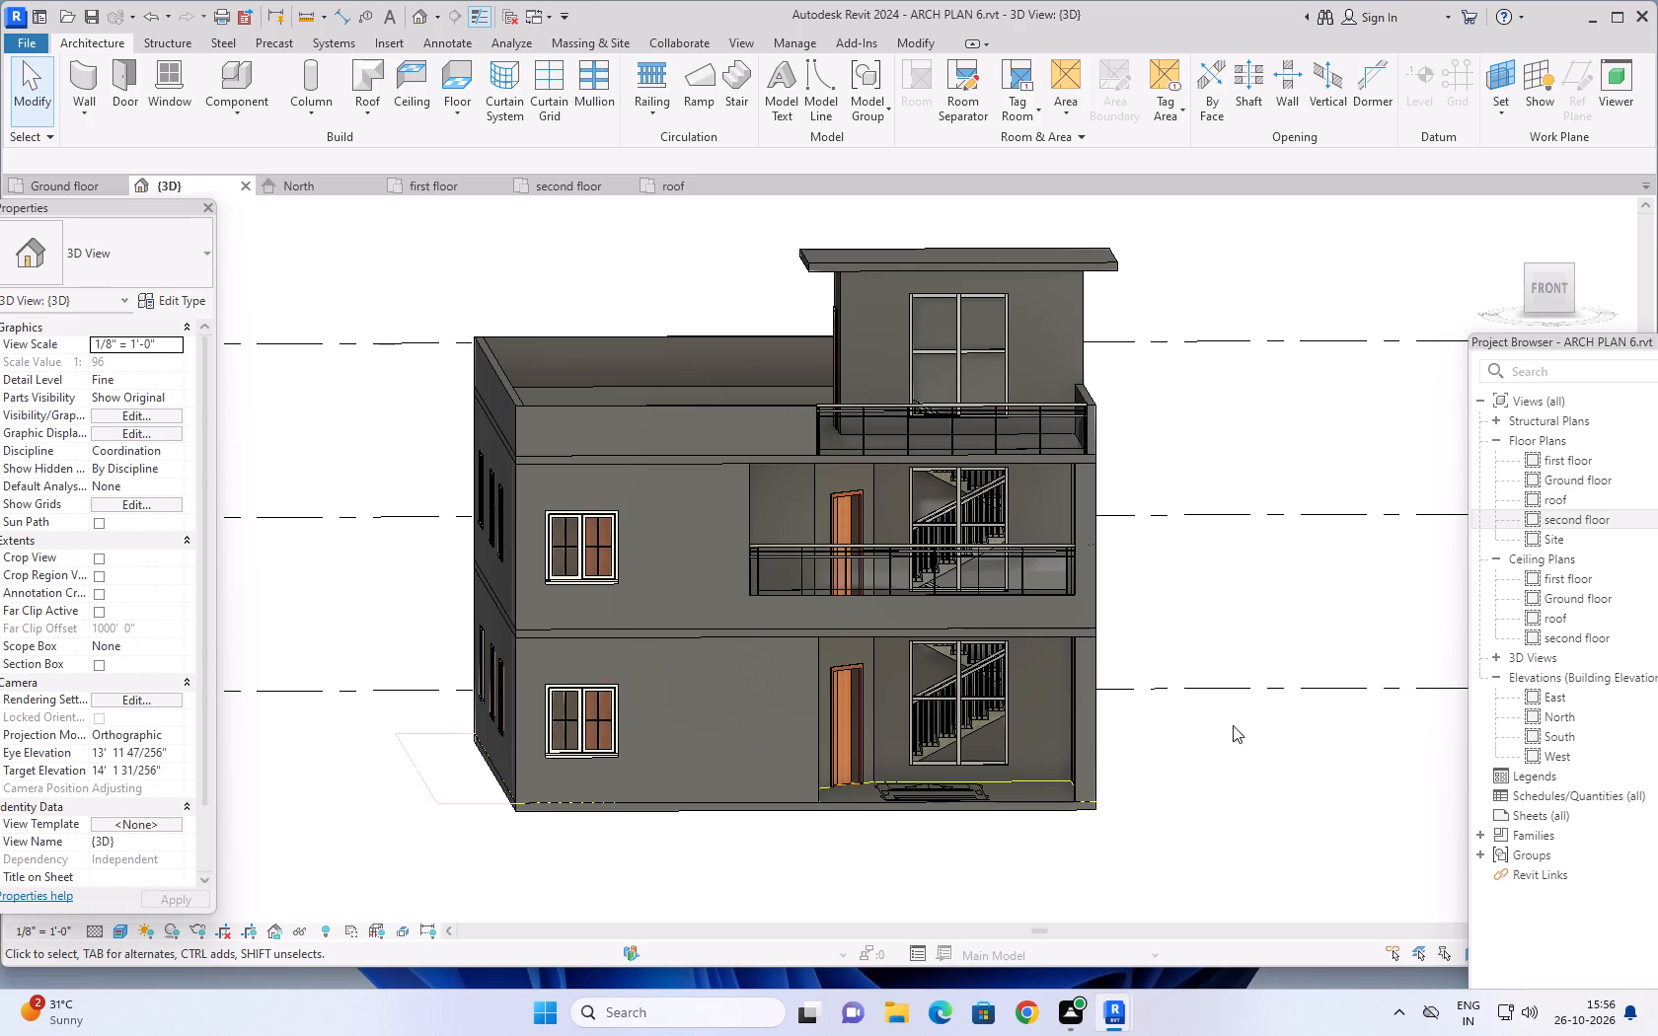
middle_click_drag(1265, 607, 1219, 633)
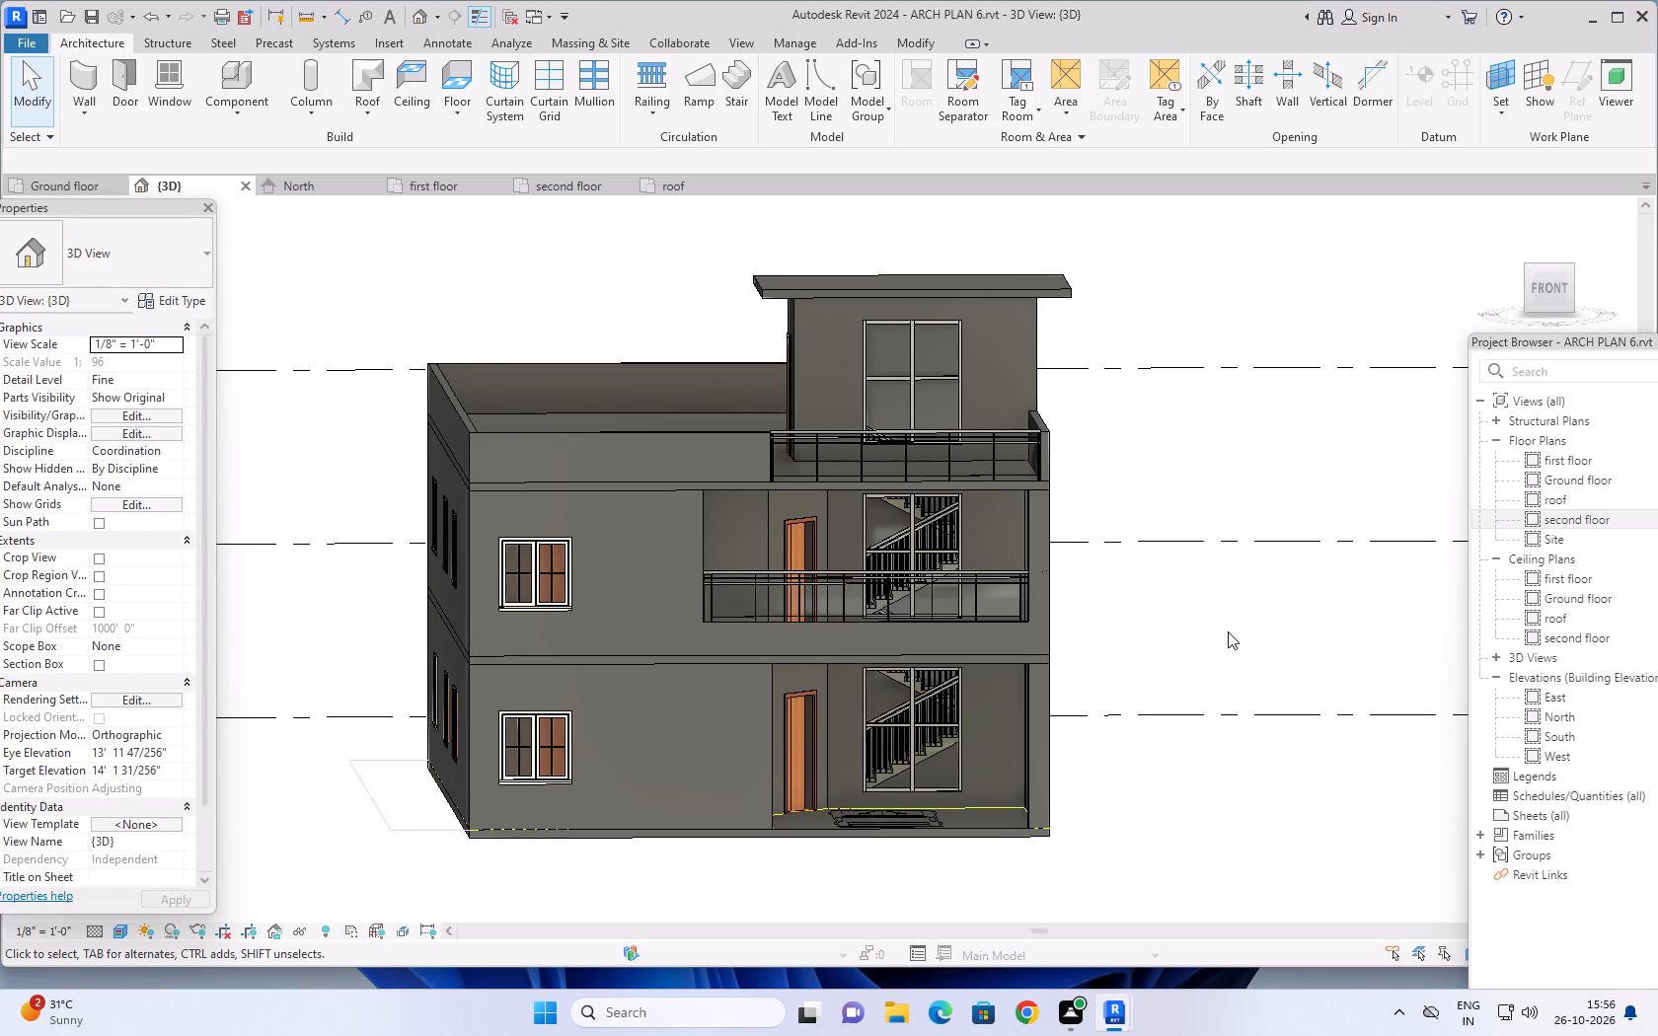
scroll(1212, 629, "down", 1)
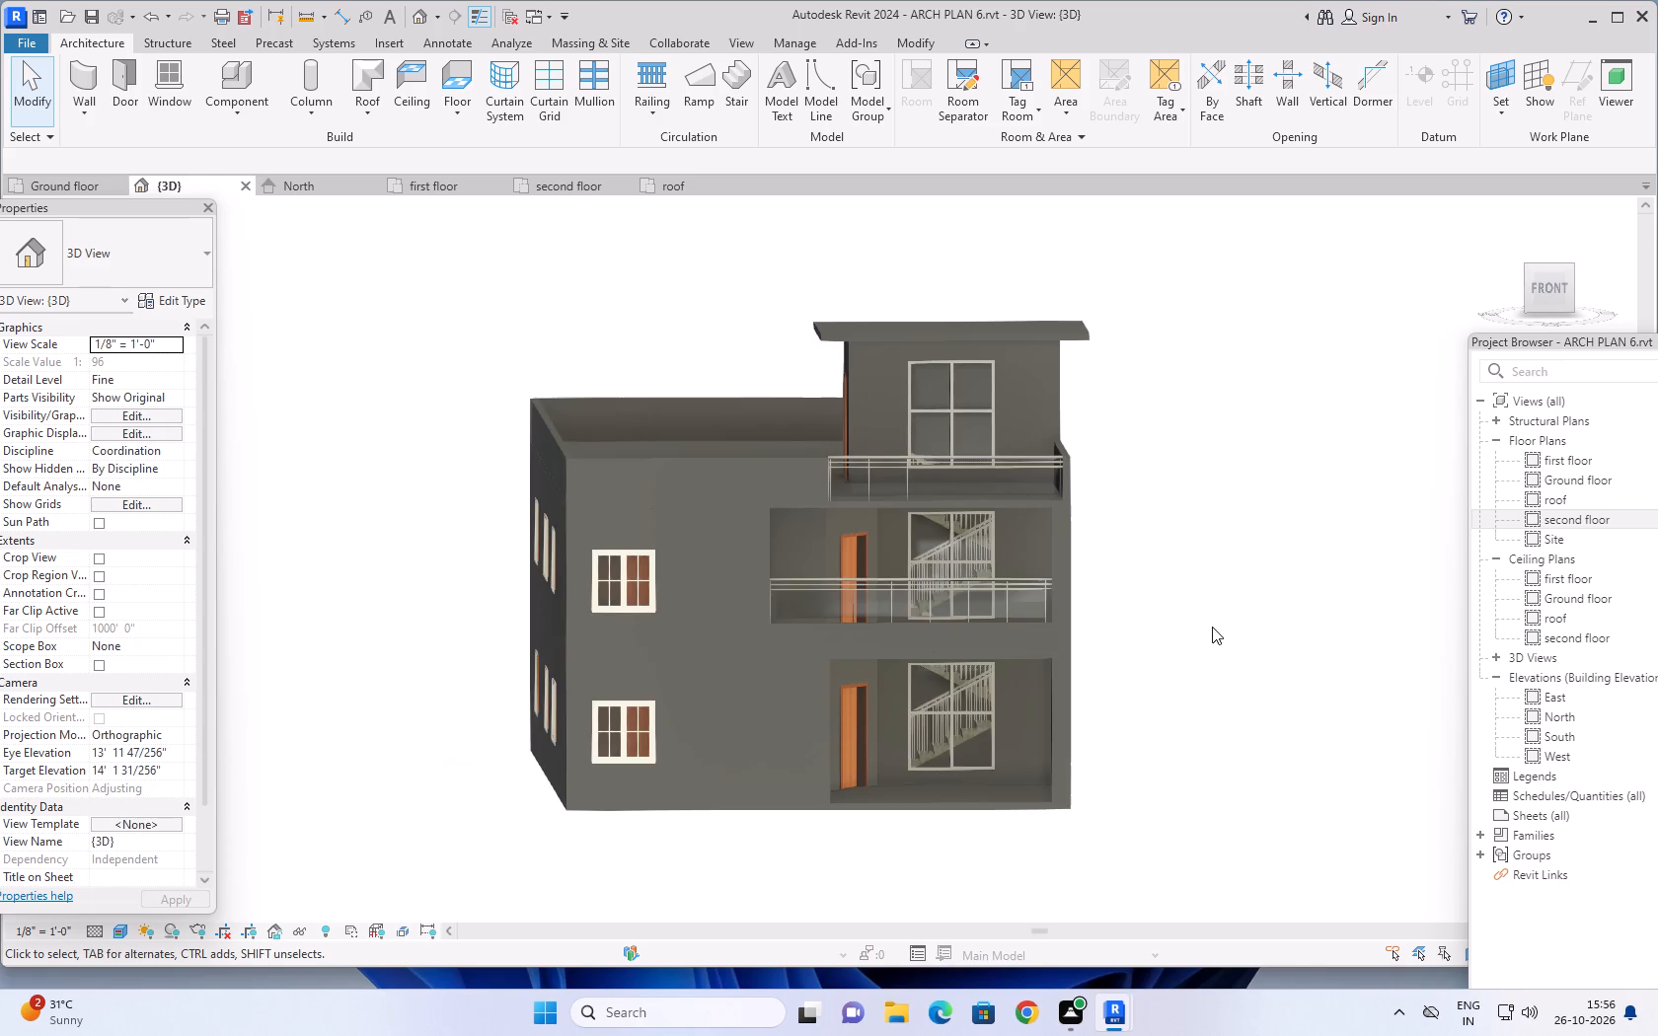
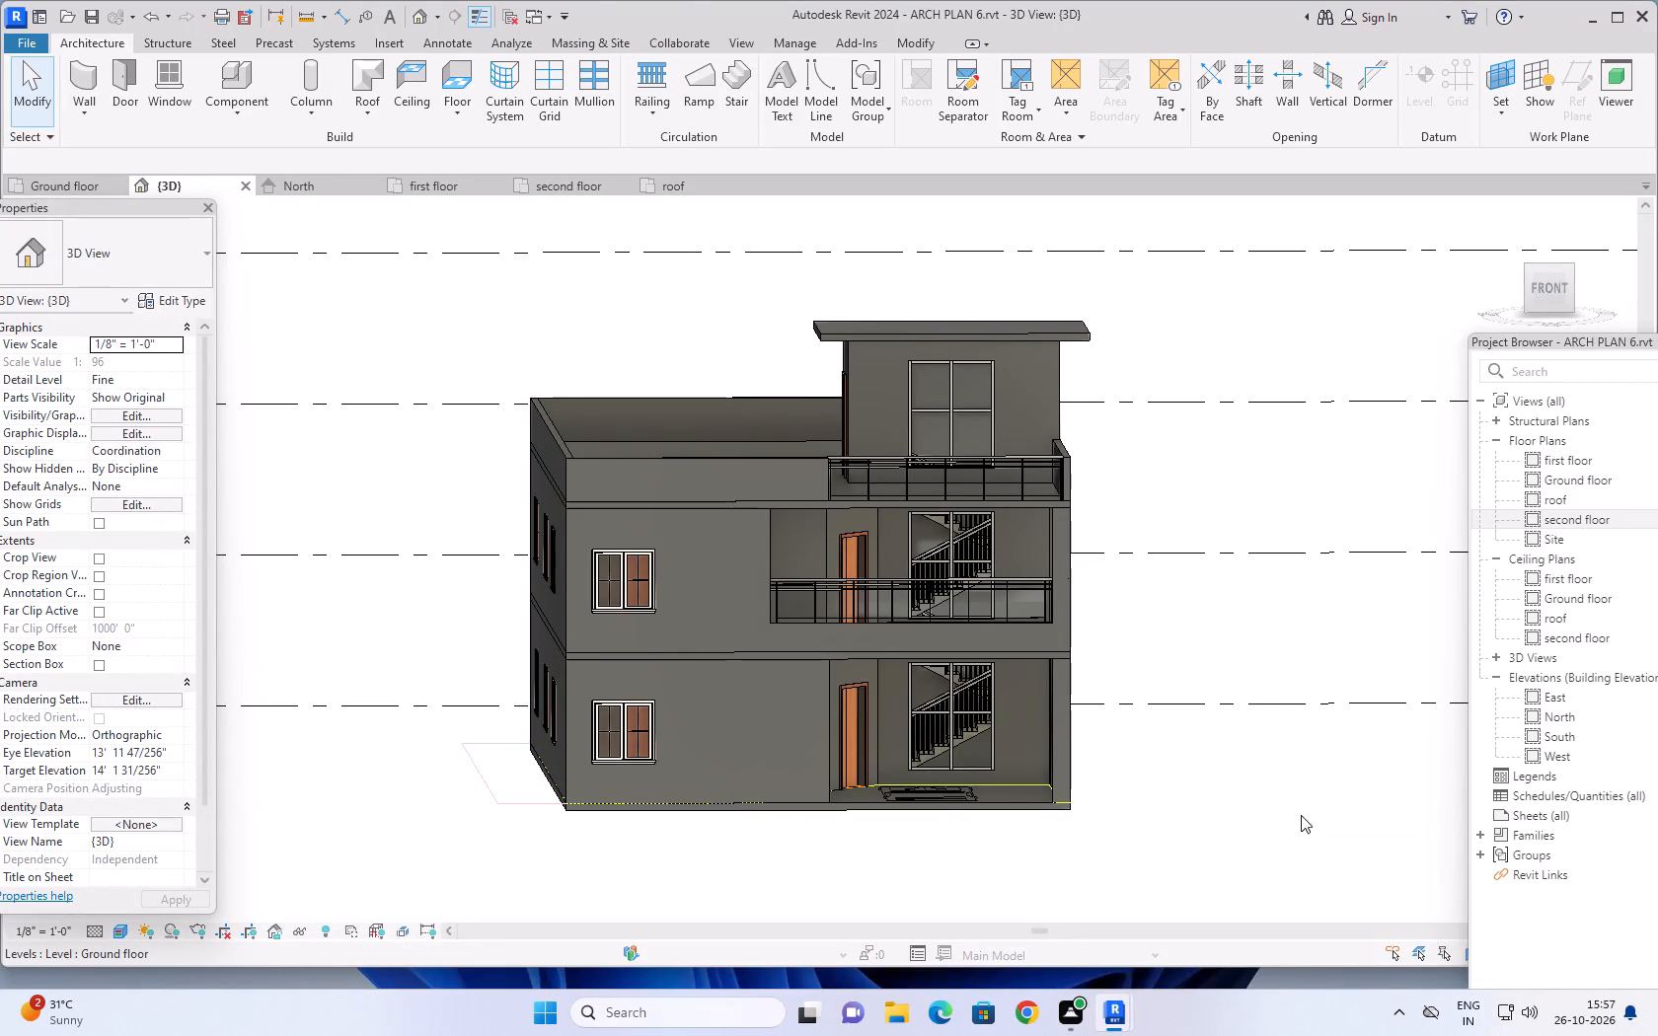
Examine the house in 3D from the front and the front-west corner, closing in on the first-floor balcony and second-floor glass railings.
middle_click_drag(1190, 813, 1295, 795)
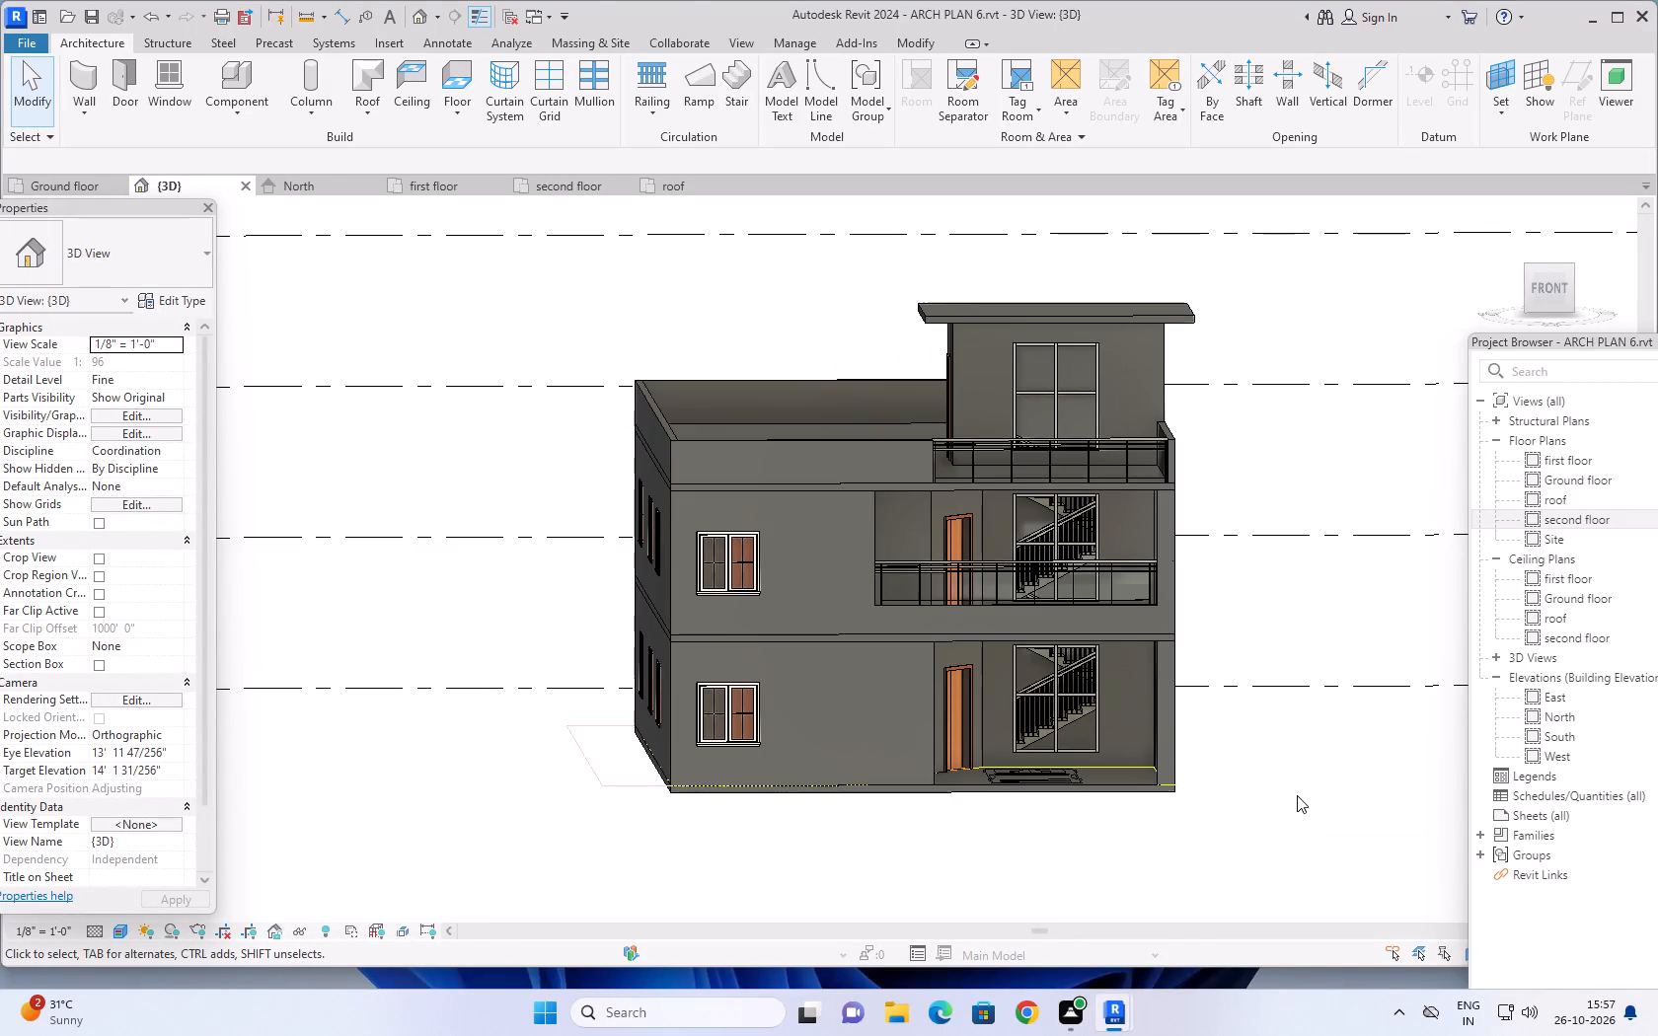
middle_click_drag(1291, 790, 1379, 835, "shift")
scroll(1366, 679, "up", 2)
middle_click_drag(1346, 649, 1425, 662)
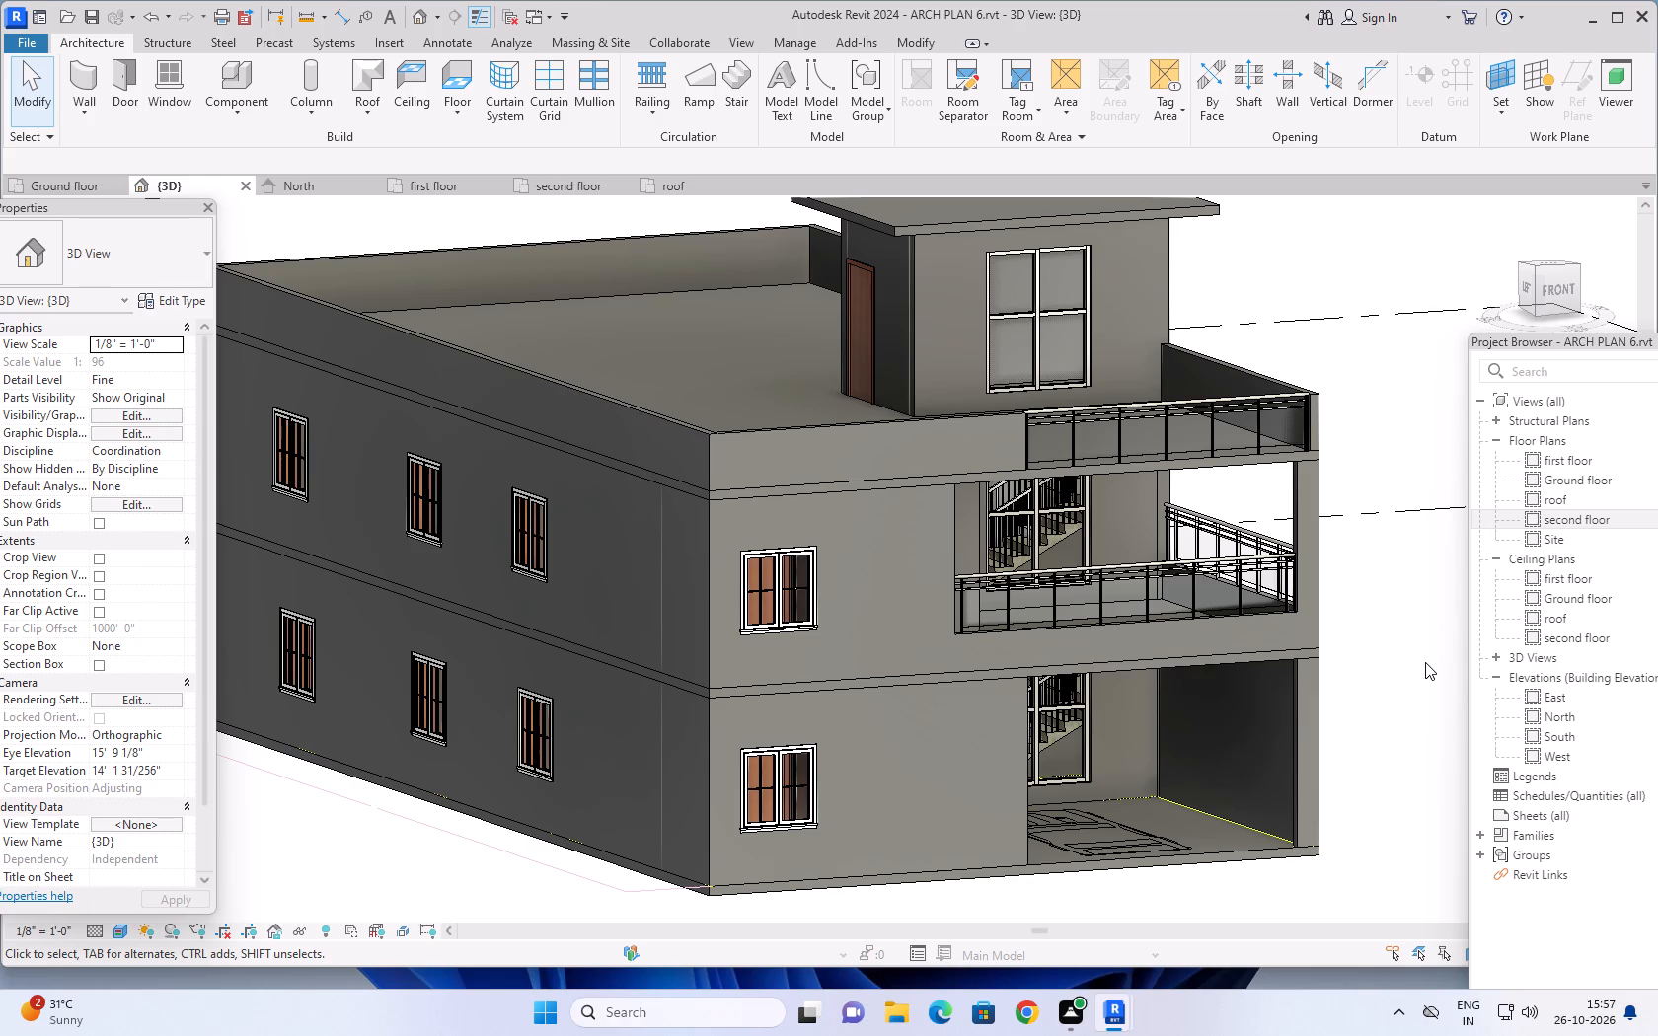
middle_click_drag(1405, 626, 1304, 650)
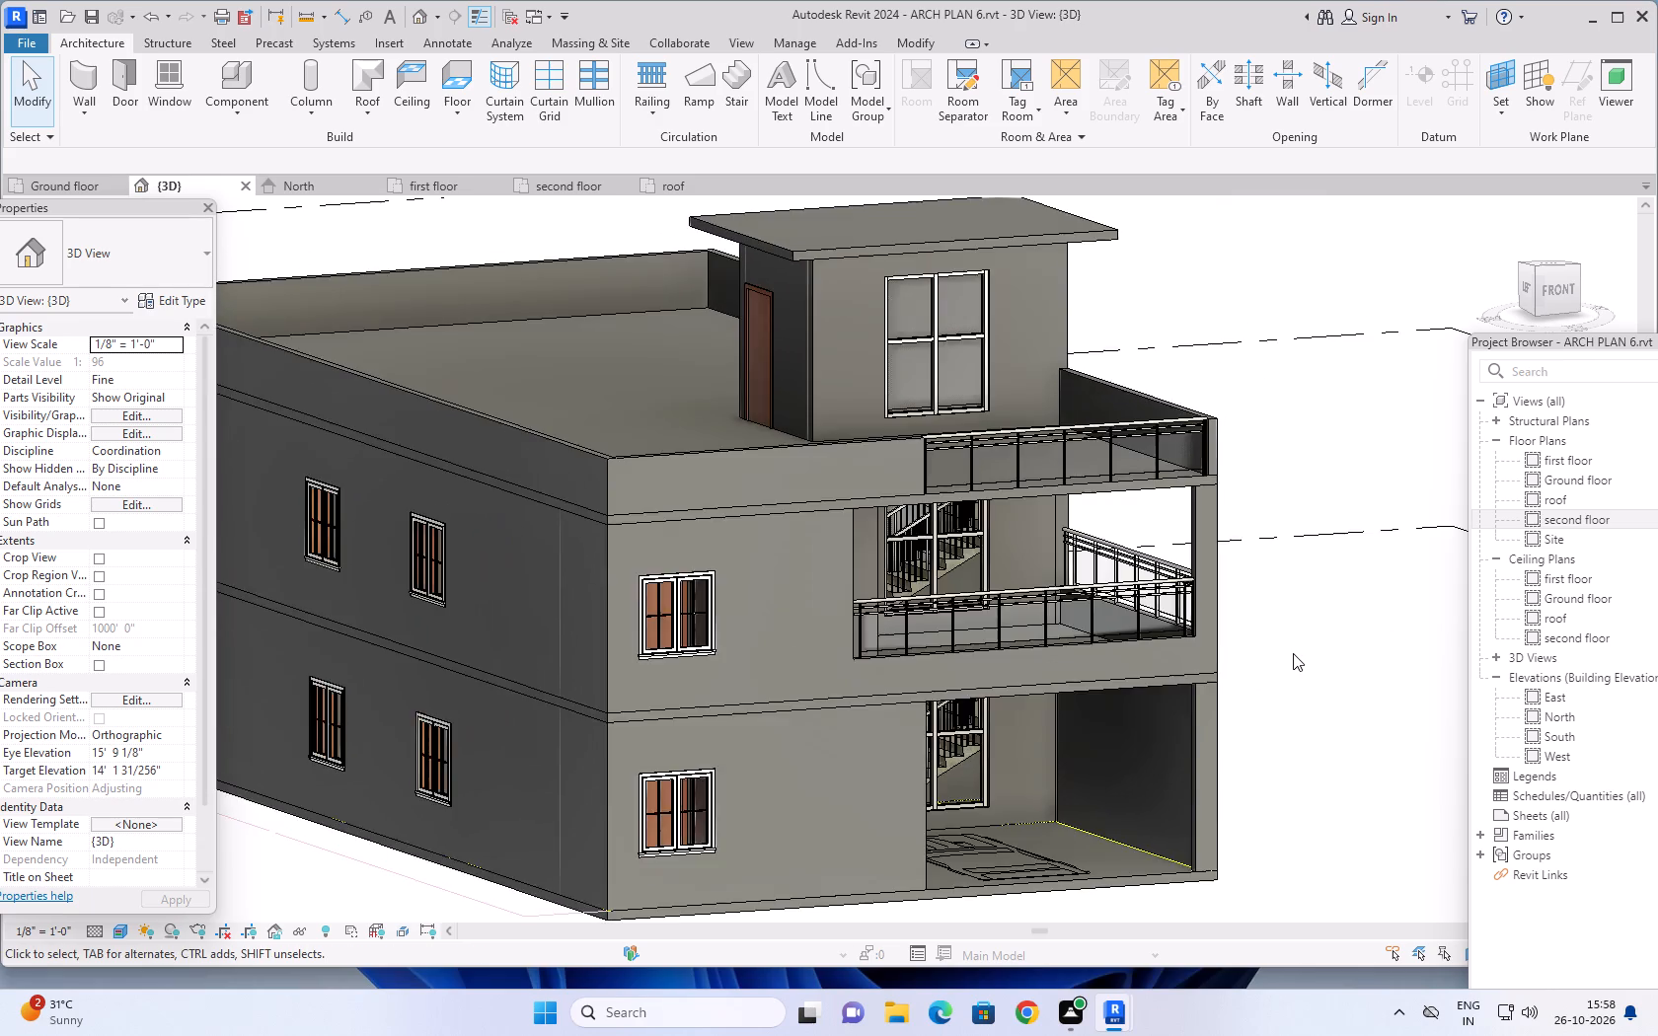
scroll(1293, 653, "up", 3)
middle_click_drag(1272, 657, 1293, 702)
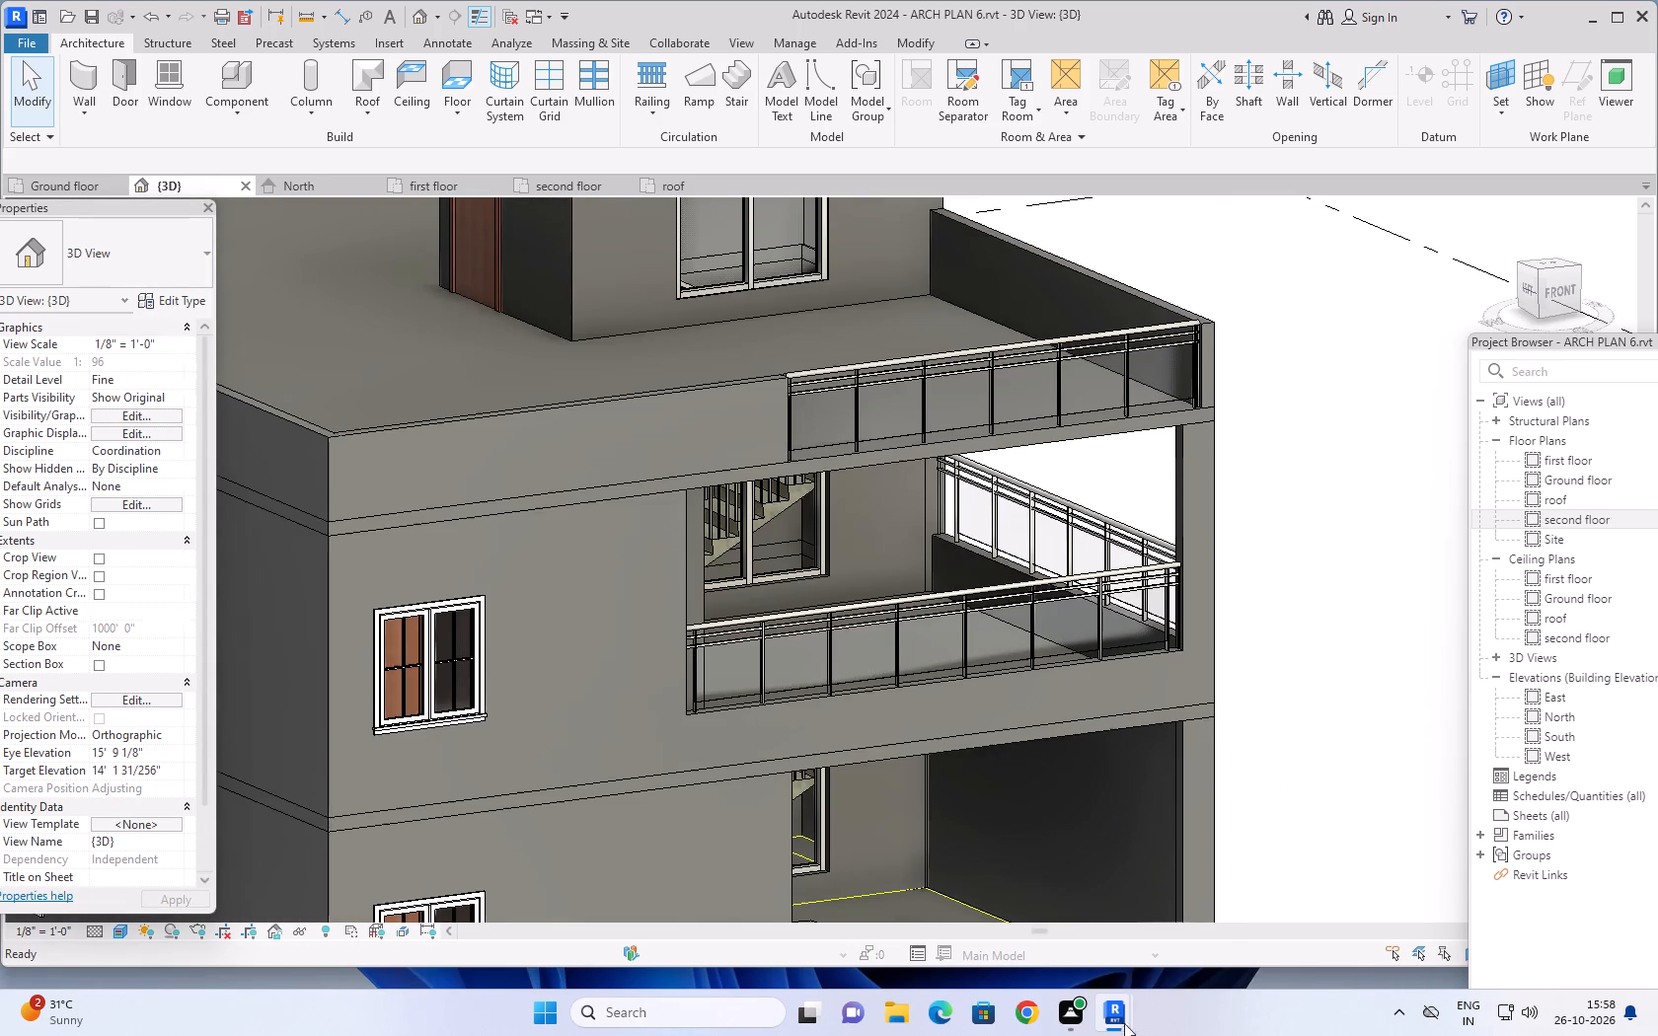
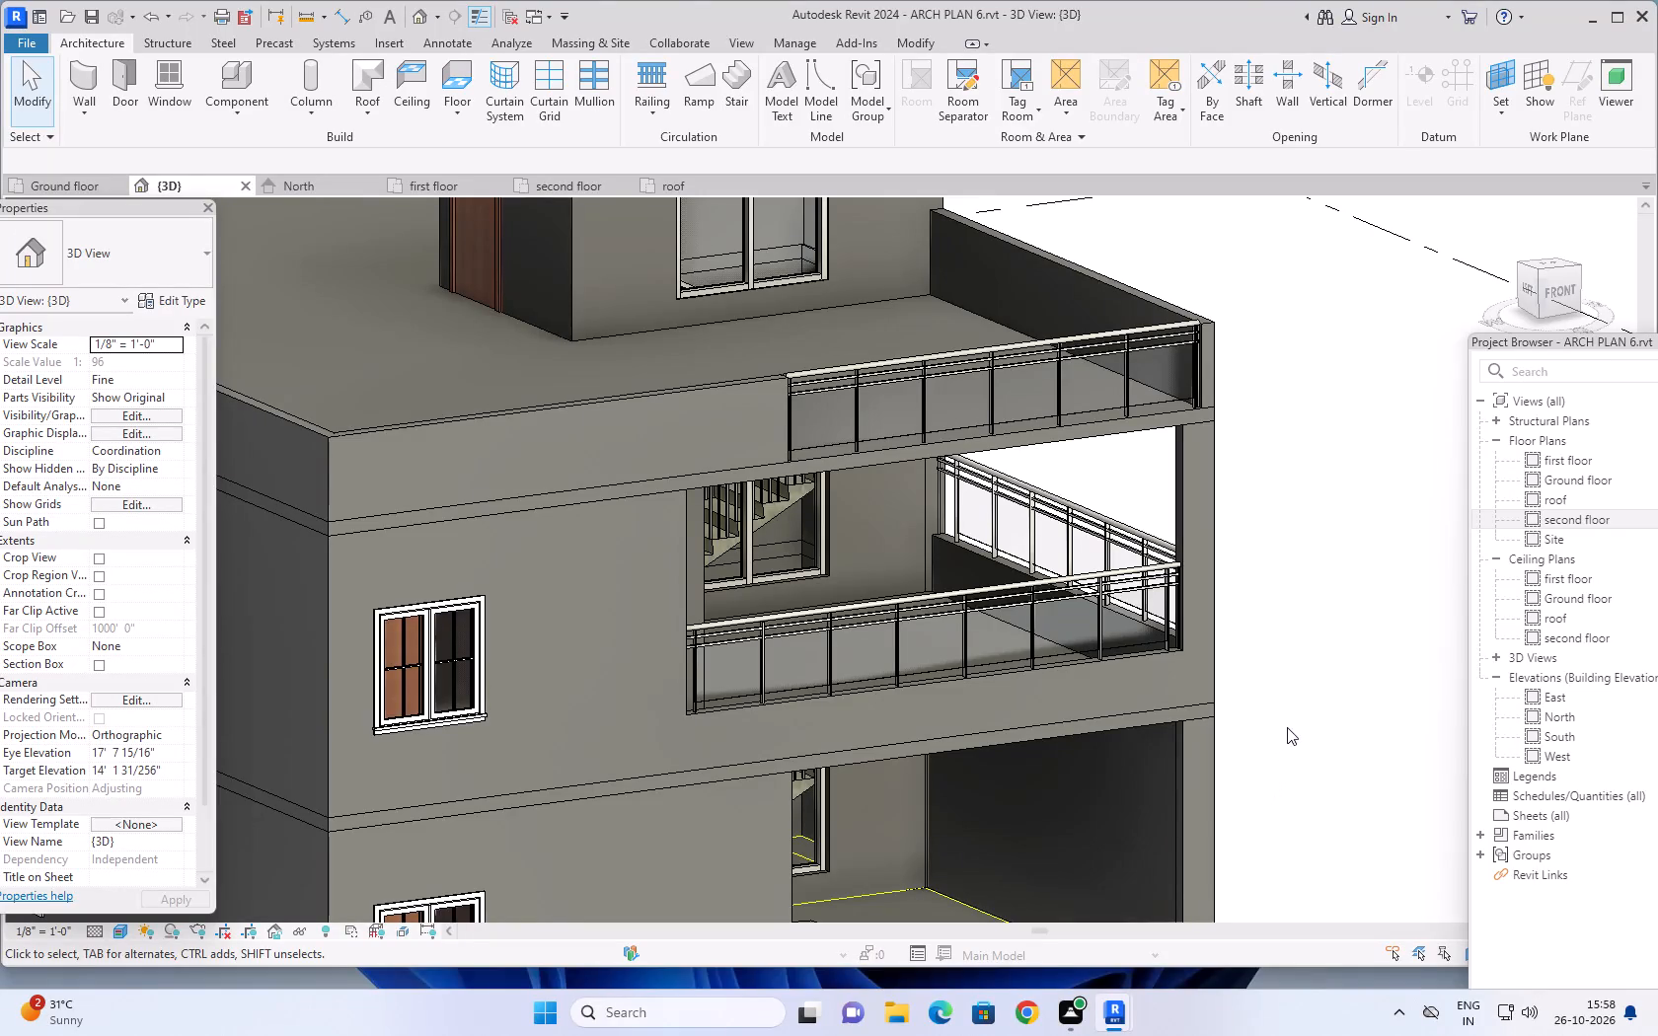
Examine the house in 3D from the front balconies around the east, west and rear sides, checking the railings and side windows.
middle_click_drag(1303, 745, 1263, 713, "shift")
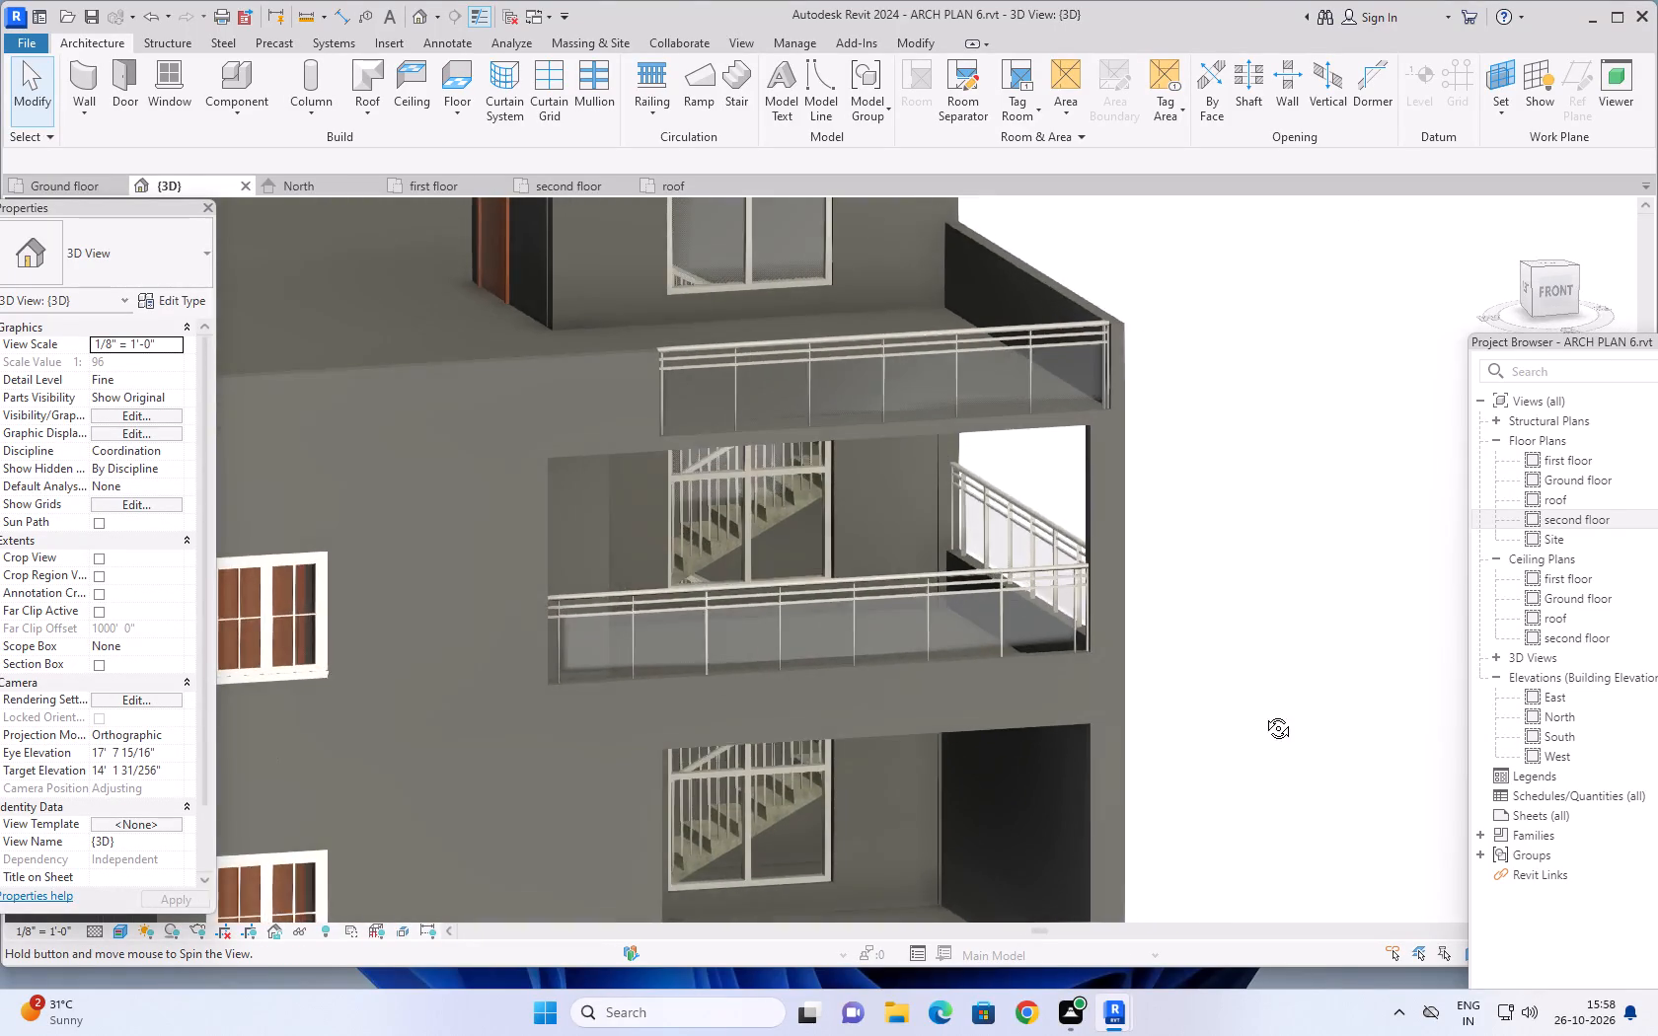
middle_click_drag(1263, 713, 1302, 685, "shift")
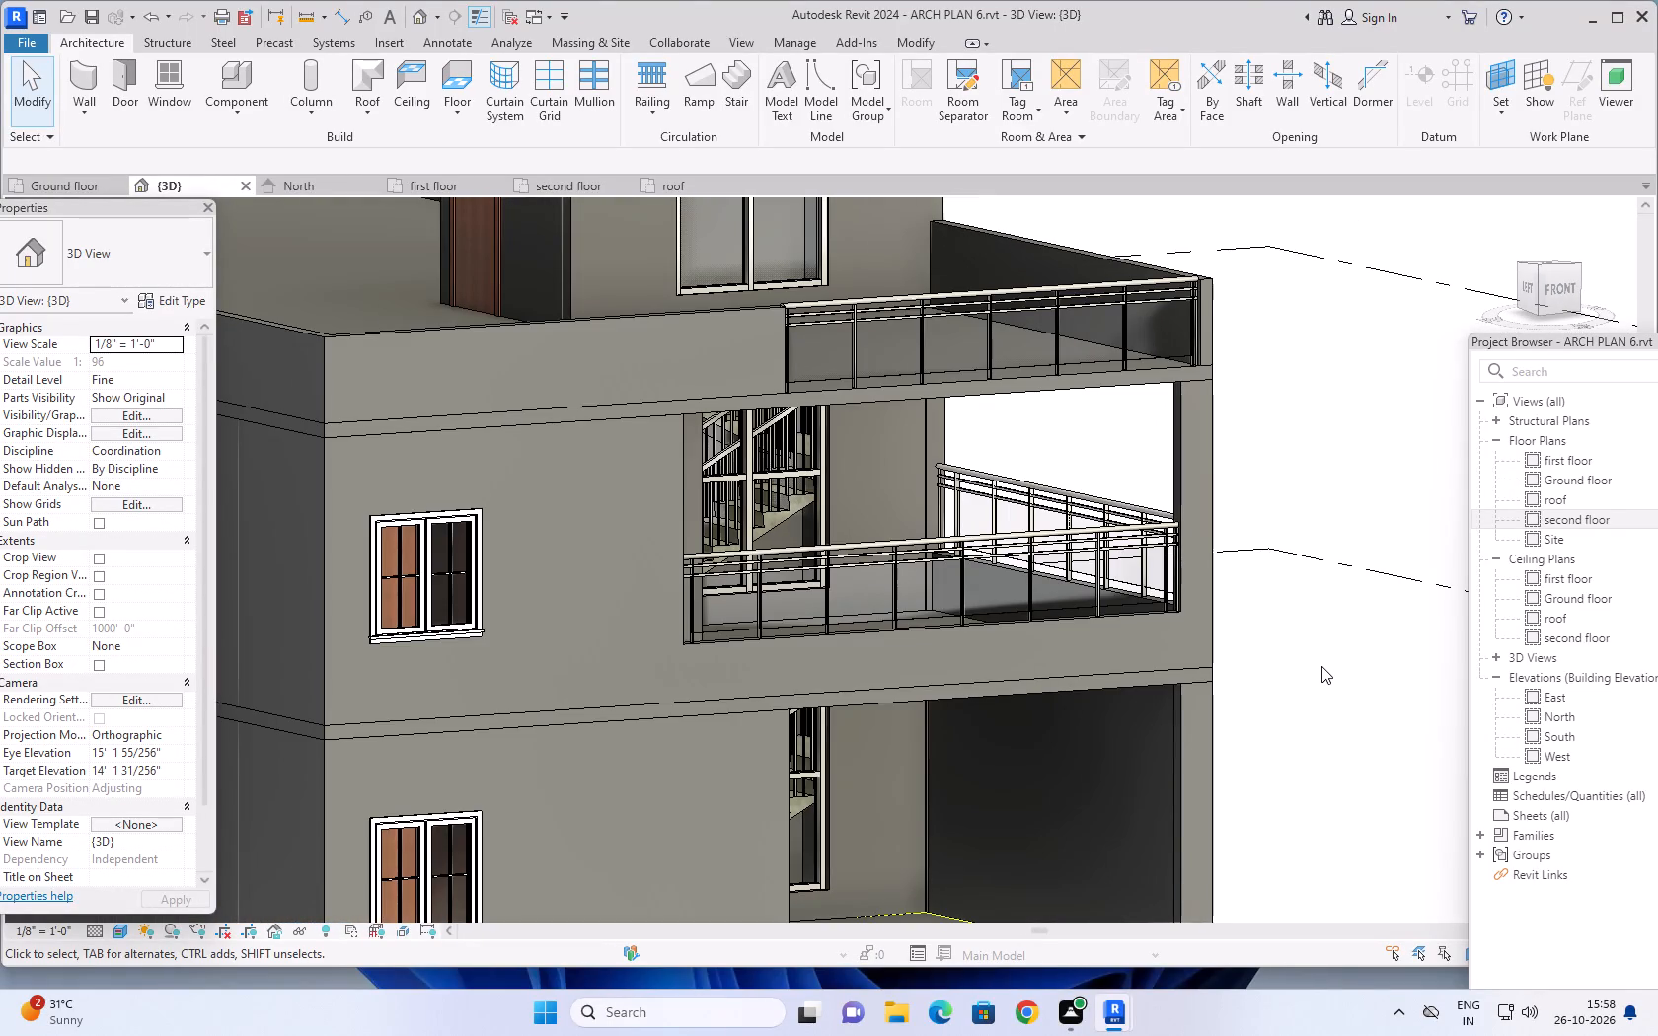
scroll(1317, 624, "down", 2)
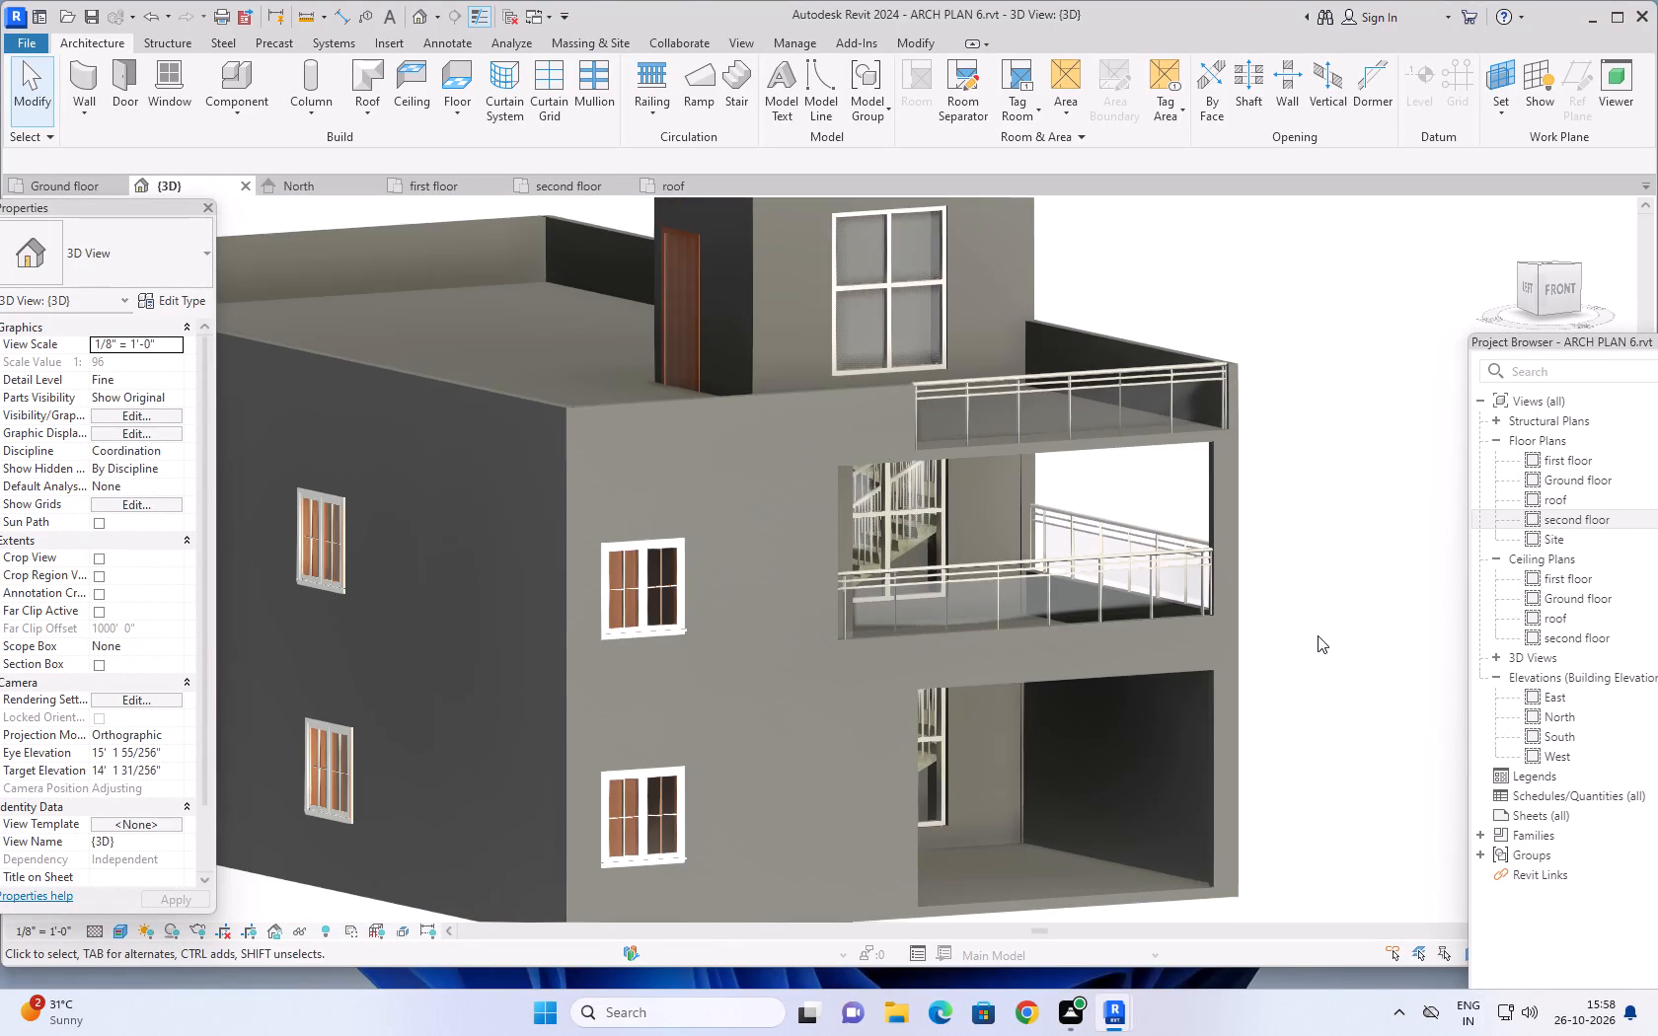
middle_click_drag(1316, 655, 1296, 702, "shift")
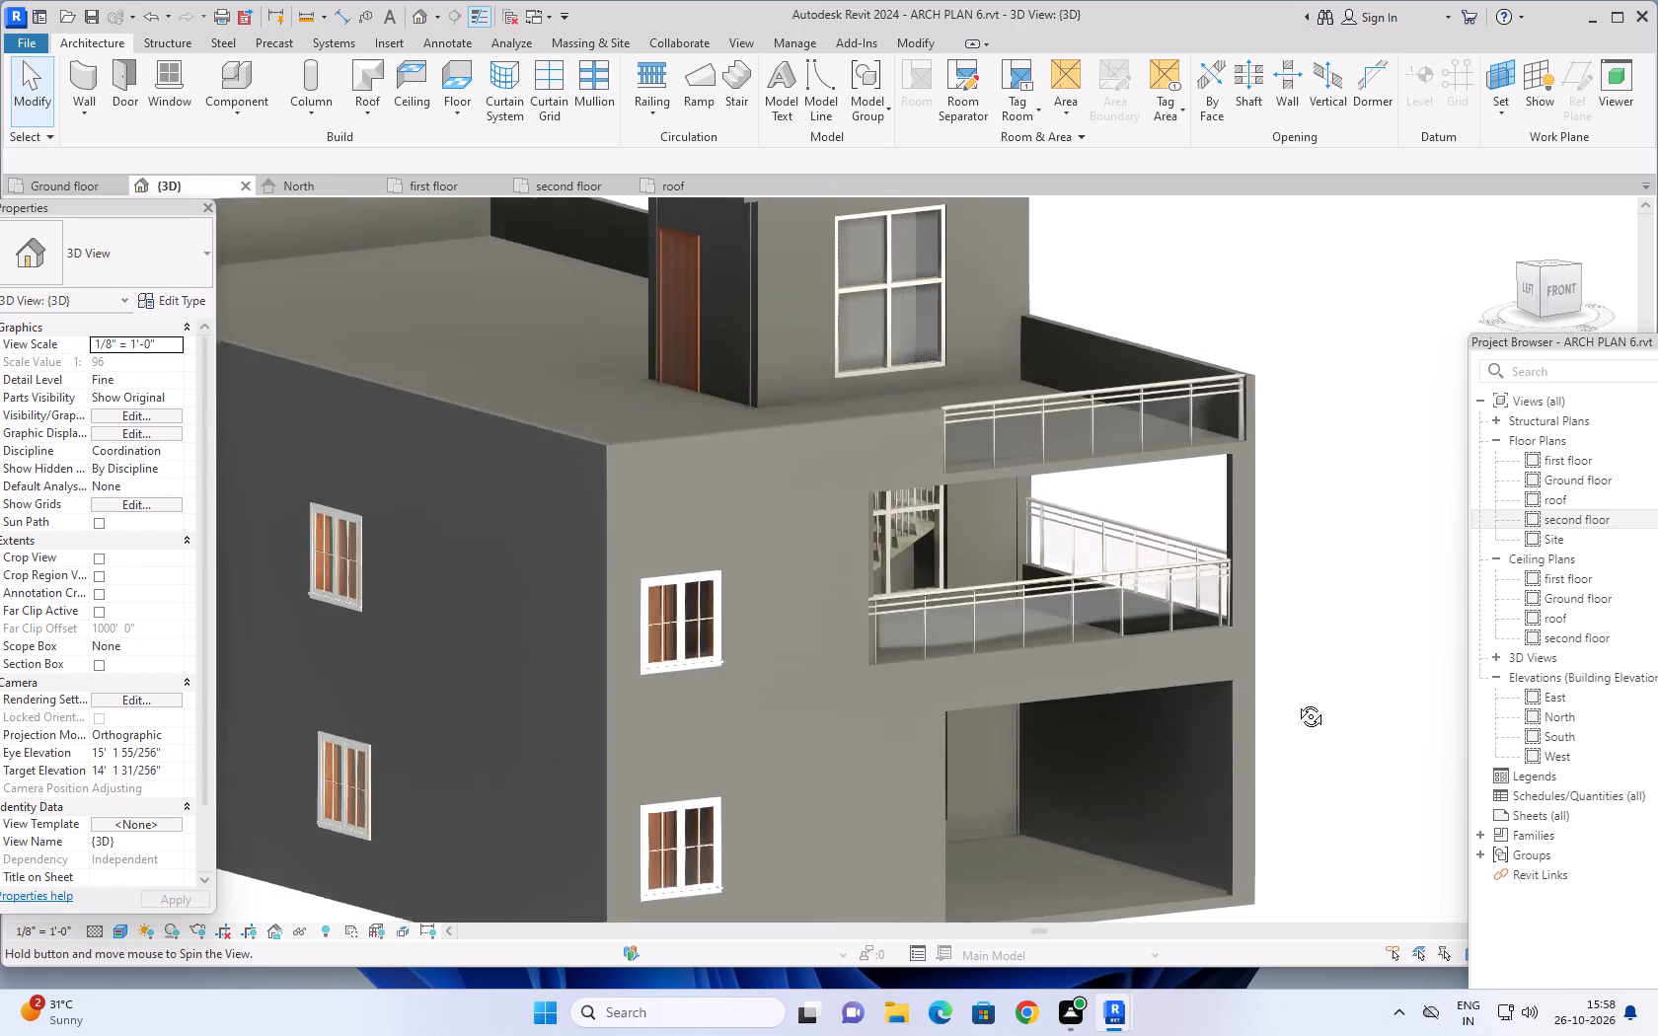
middle_click_drag(1296, 702, 1054, 735, "shift")
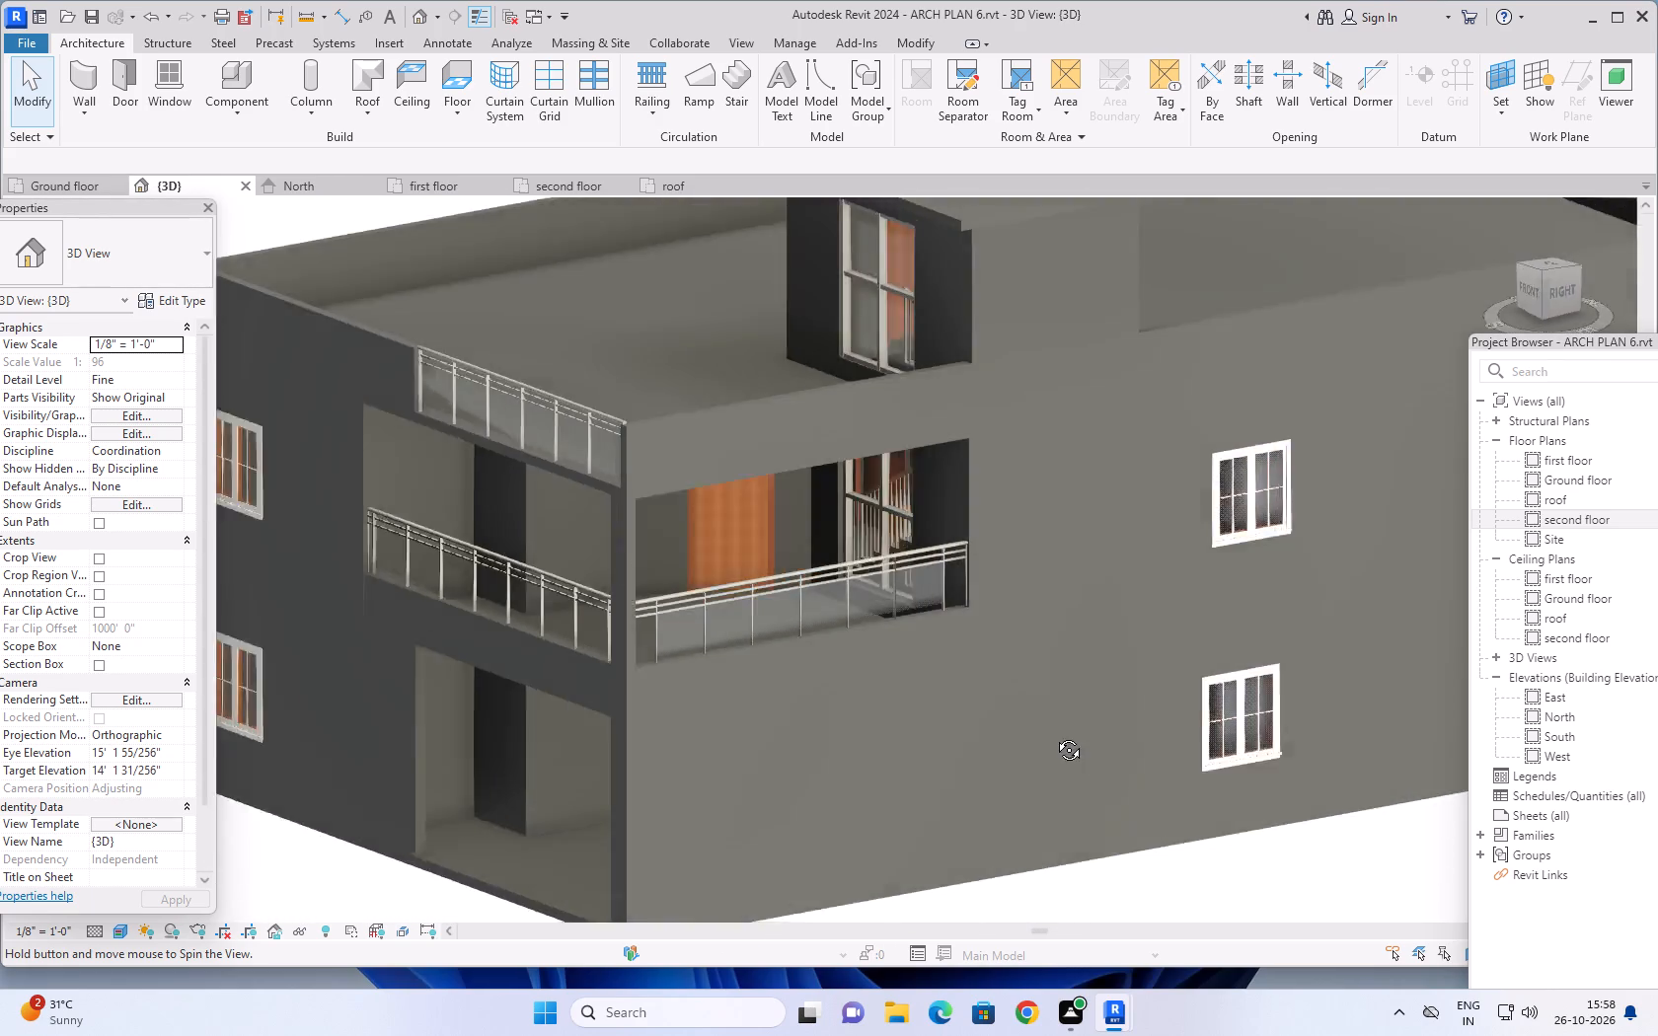
middle_click_drag(1054, 735, 1245, 707, "shift")
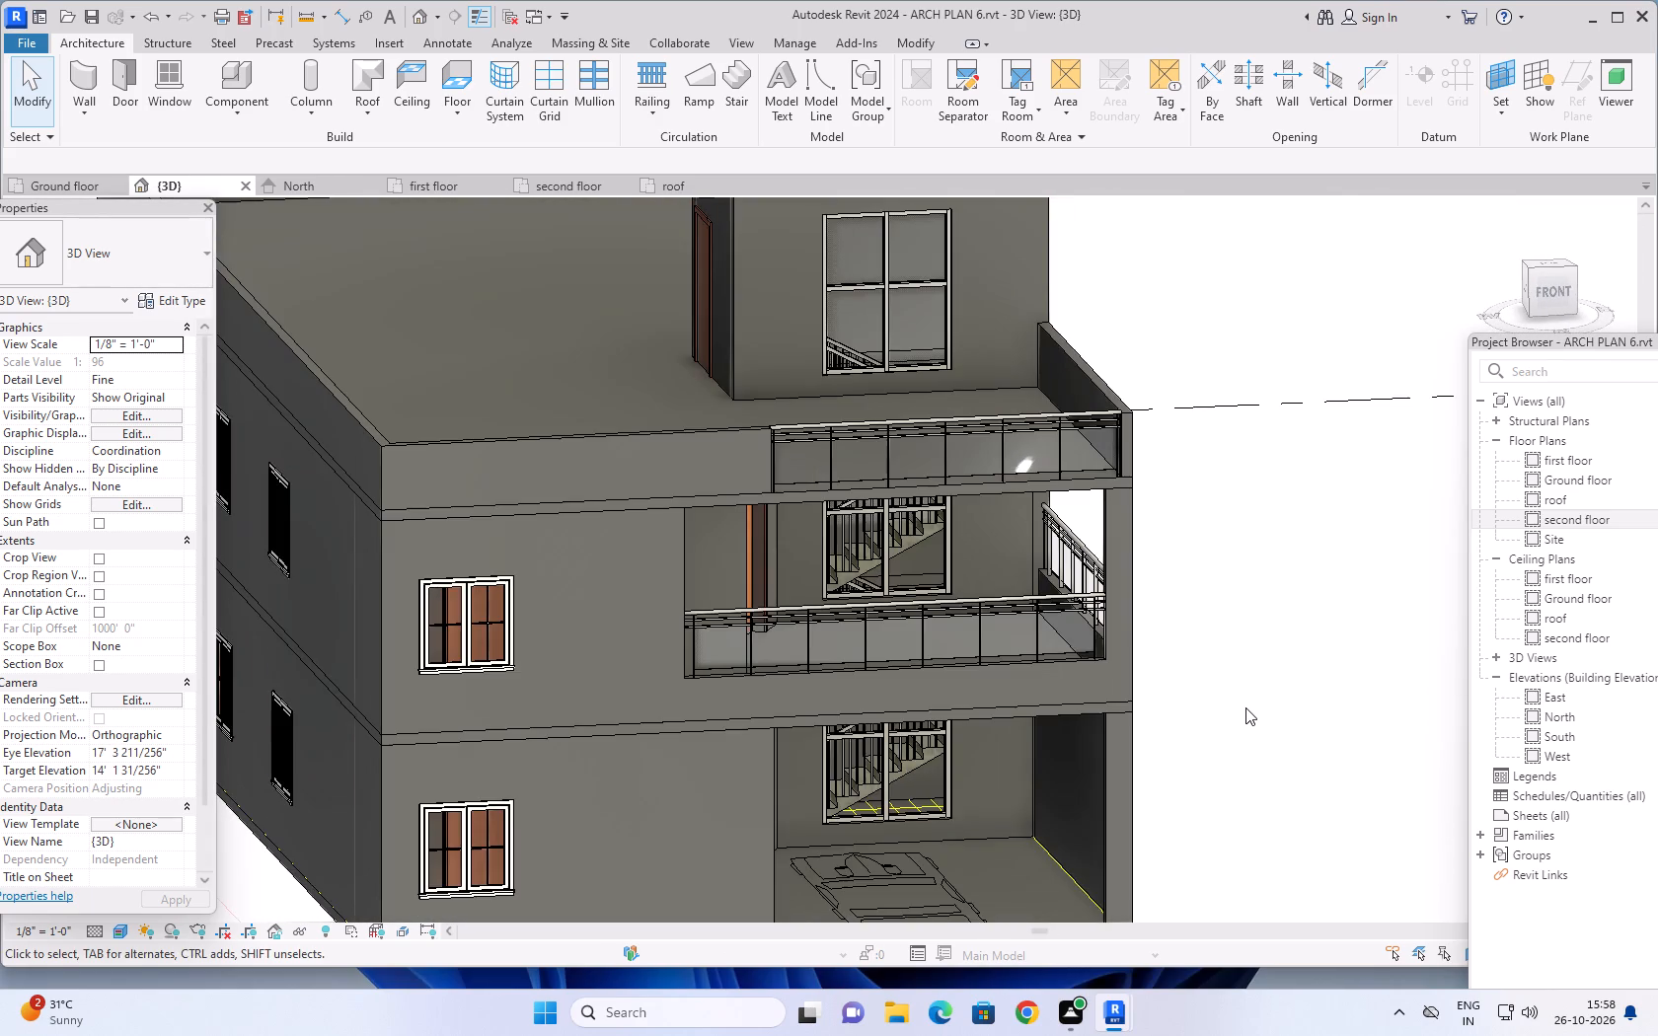
scroll(1263, 683, "down", 3)
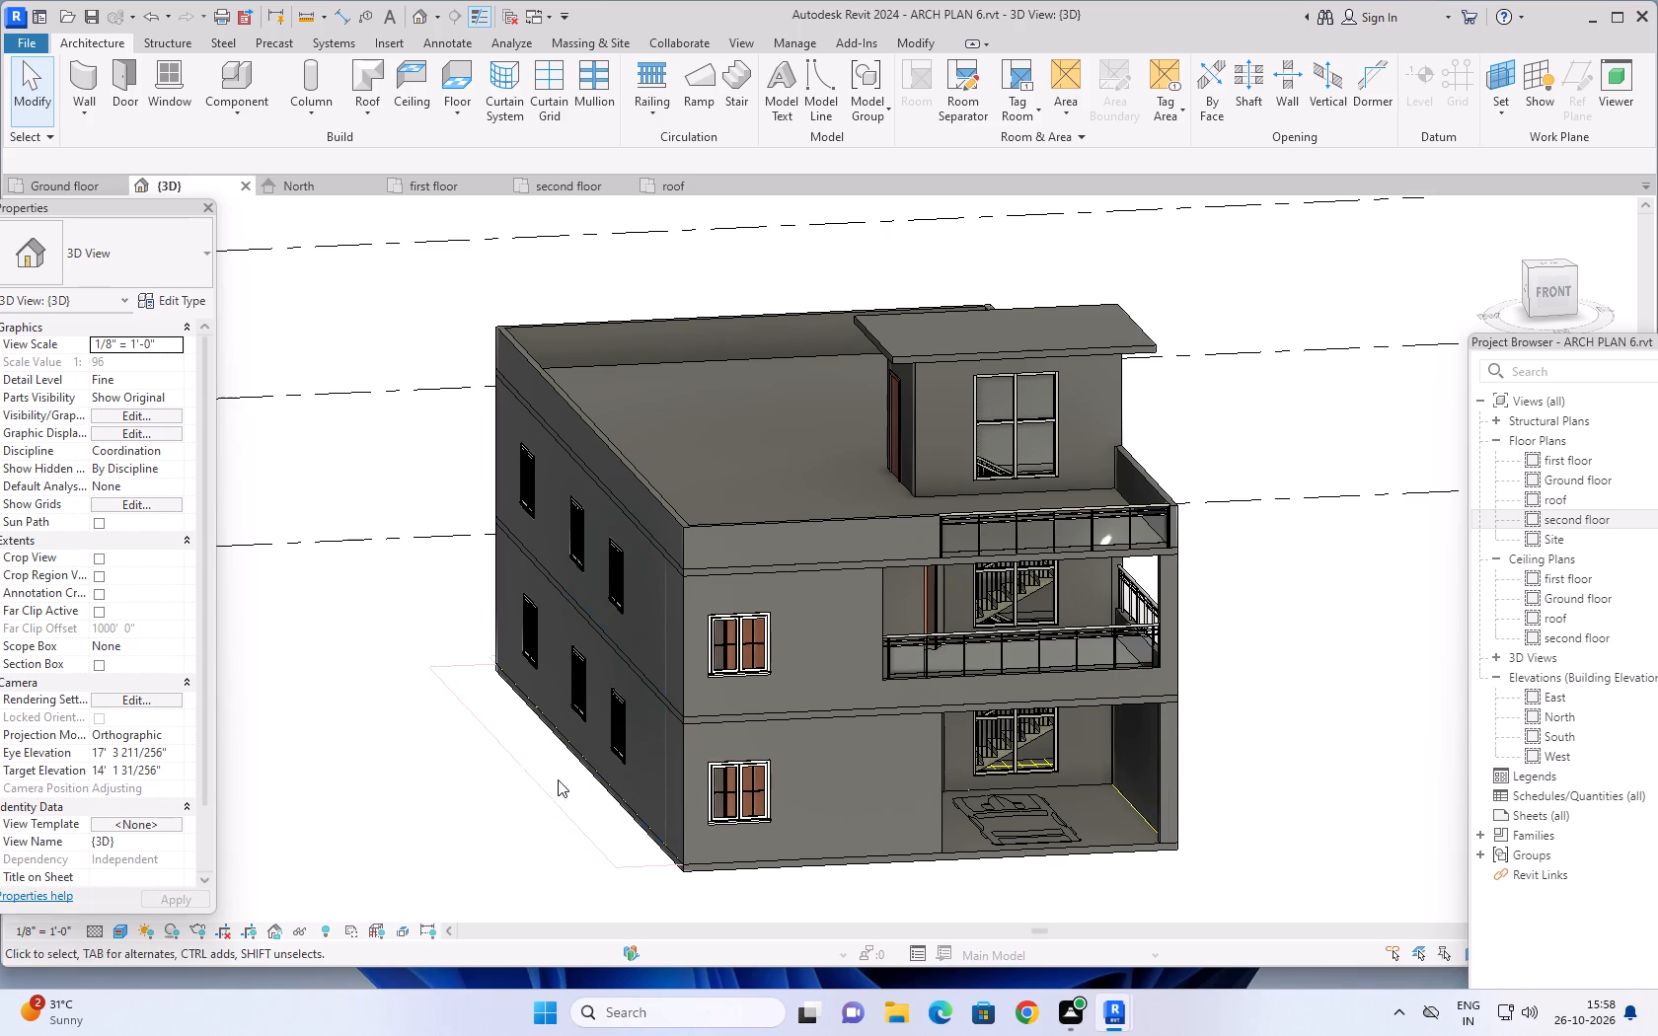
middle_click_drag(481, 765, 822, 813)
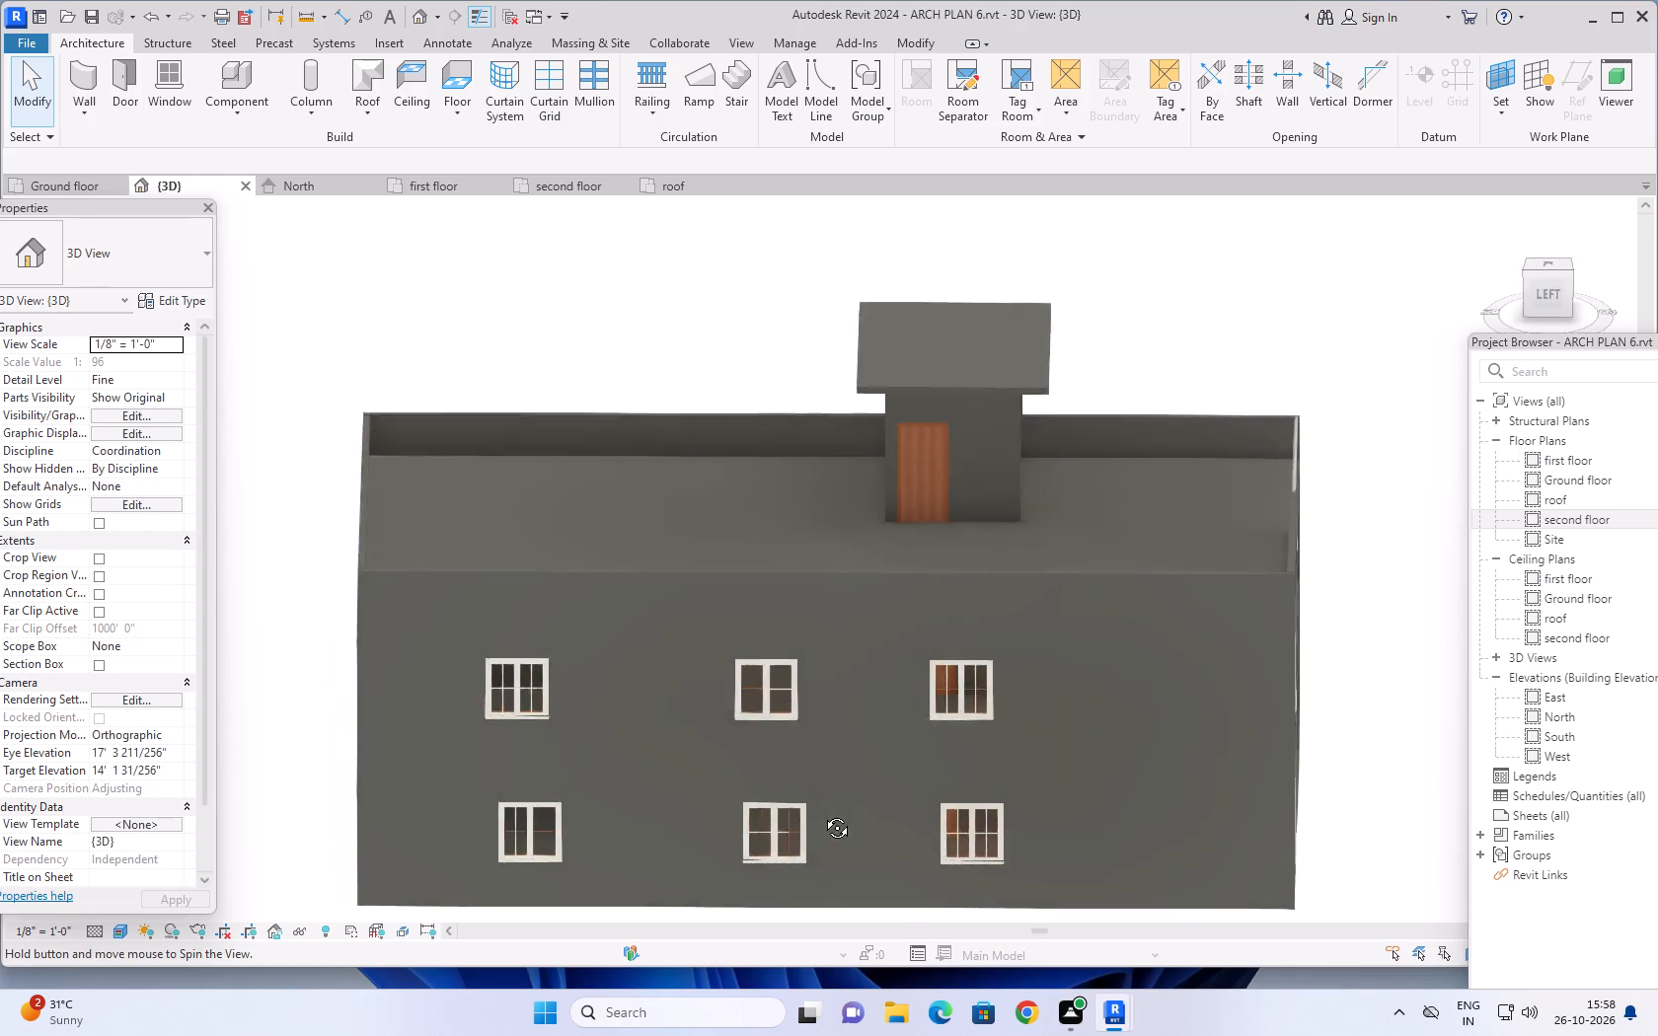
middle_click_drag(822, 813, 1362, 758)
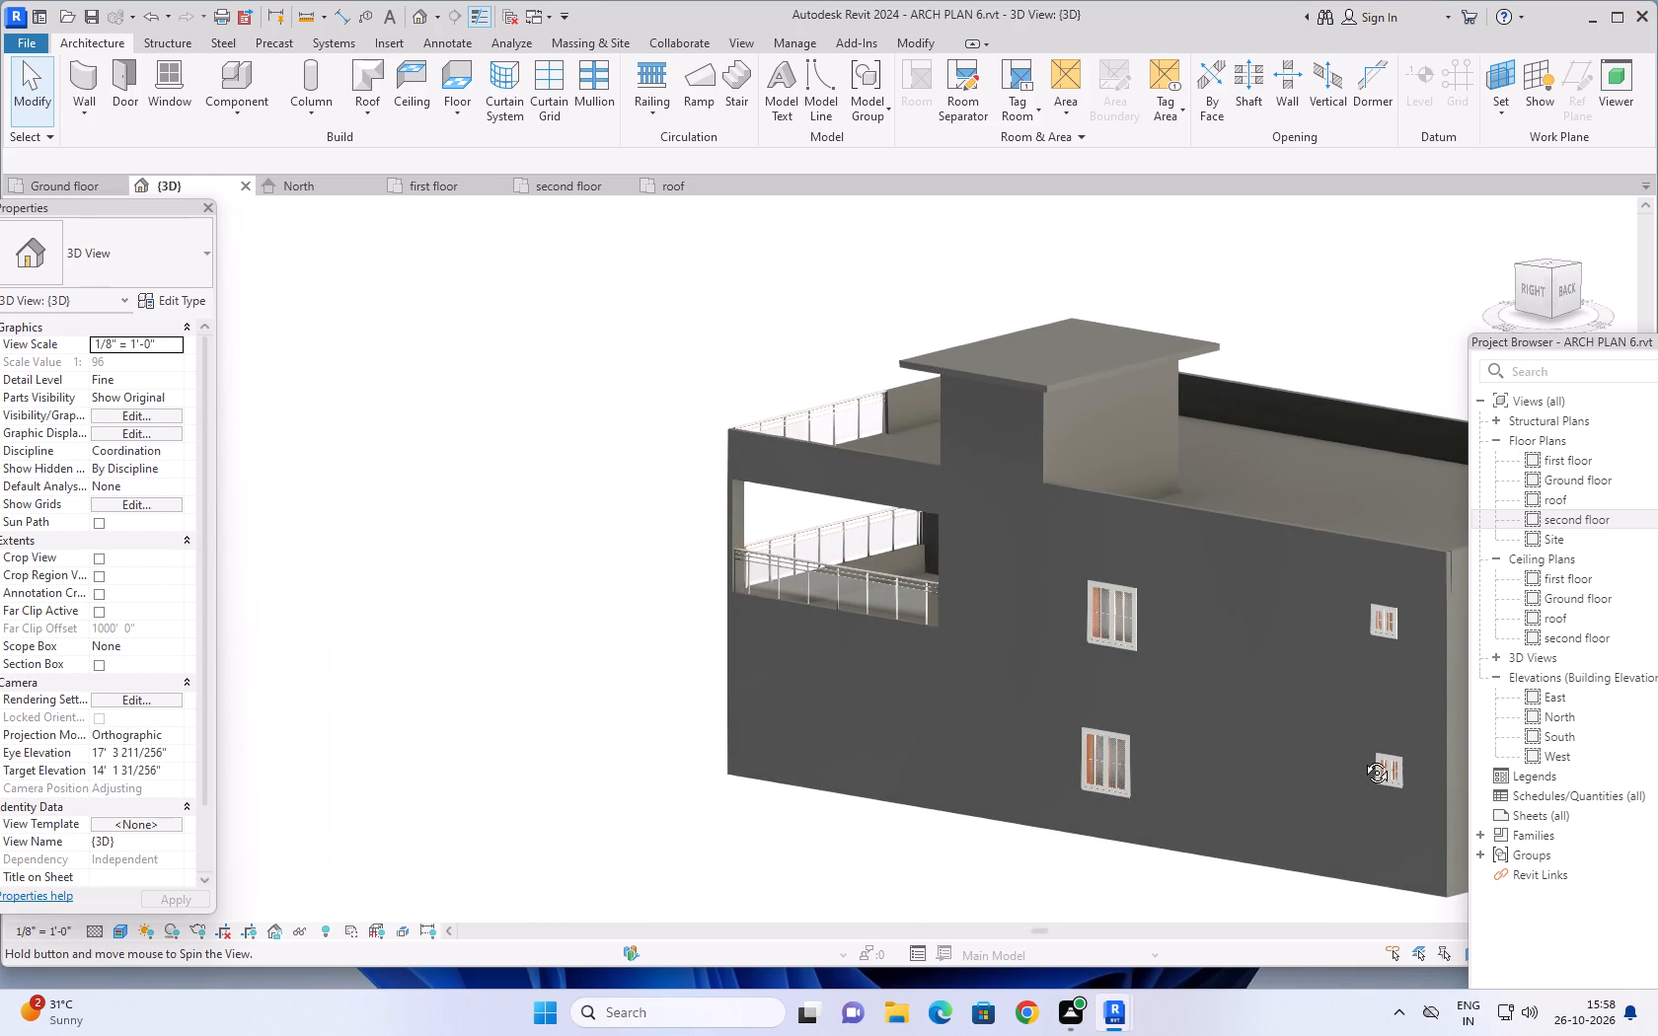
middle_click_drag(1362, 758, 616, 745)
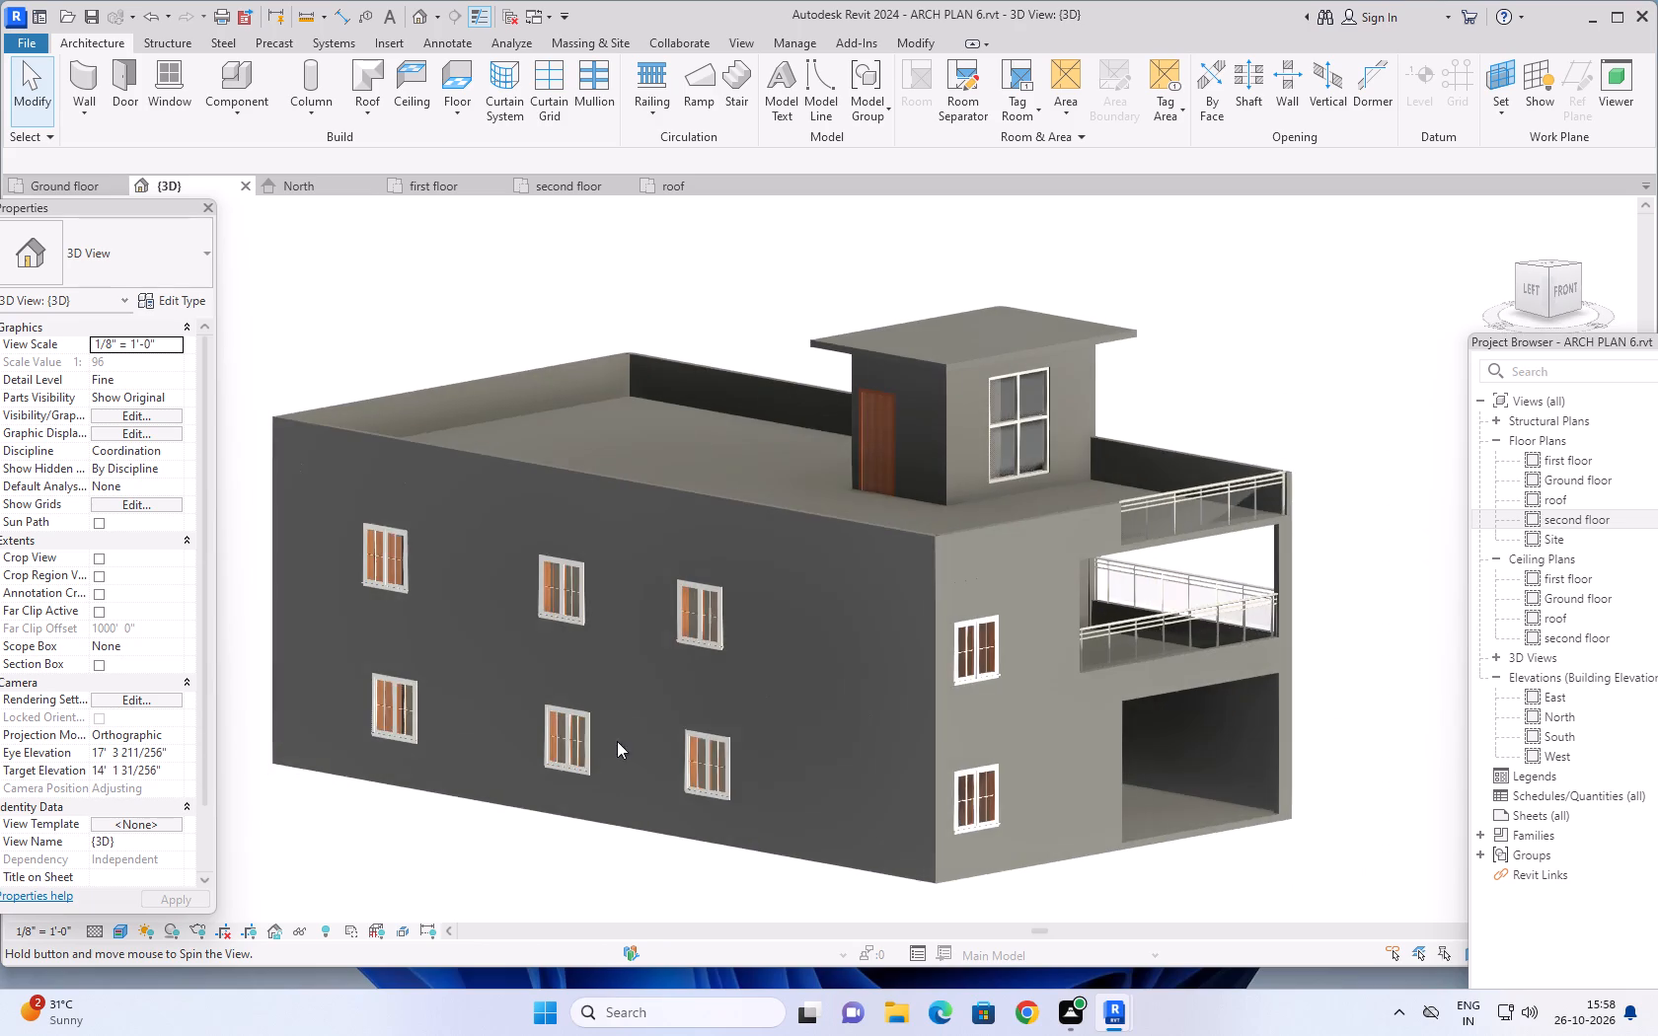
middle_click_drag(1349, 554, 1287, 626, "shift")
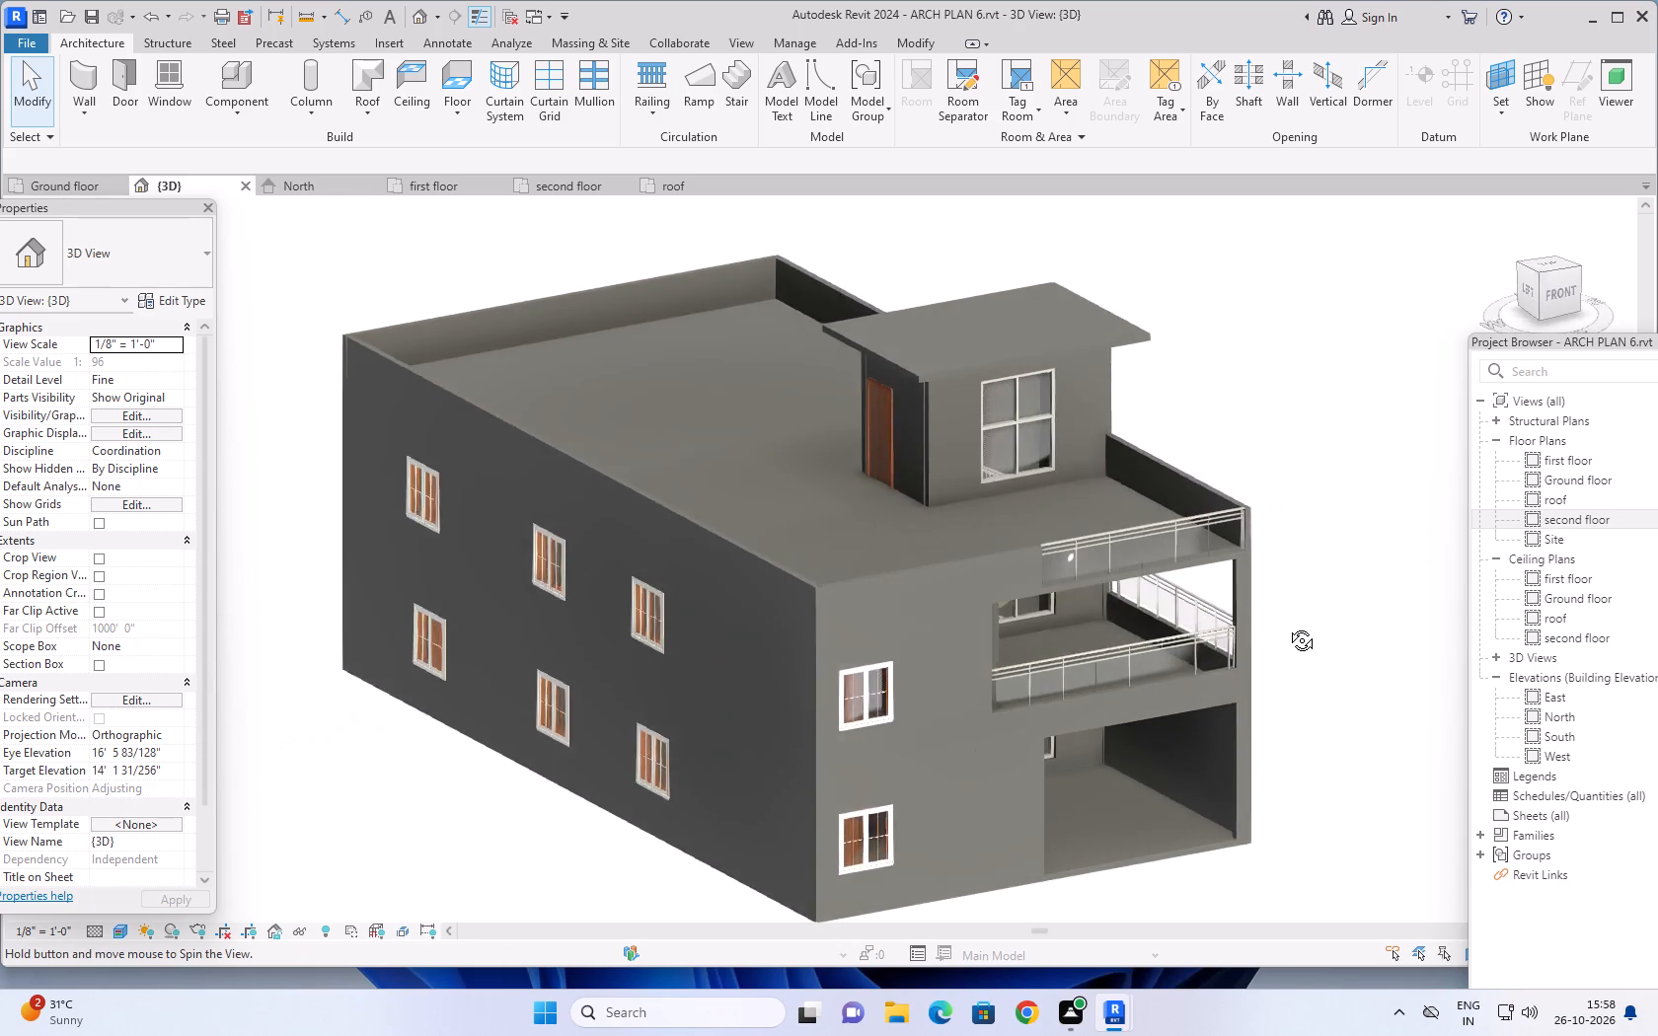
middle_click_drag(1287, 626, 1211, 563, "shift")
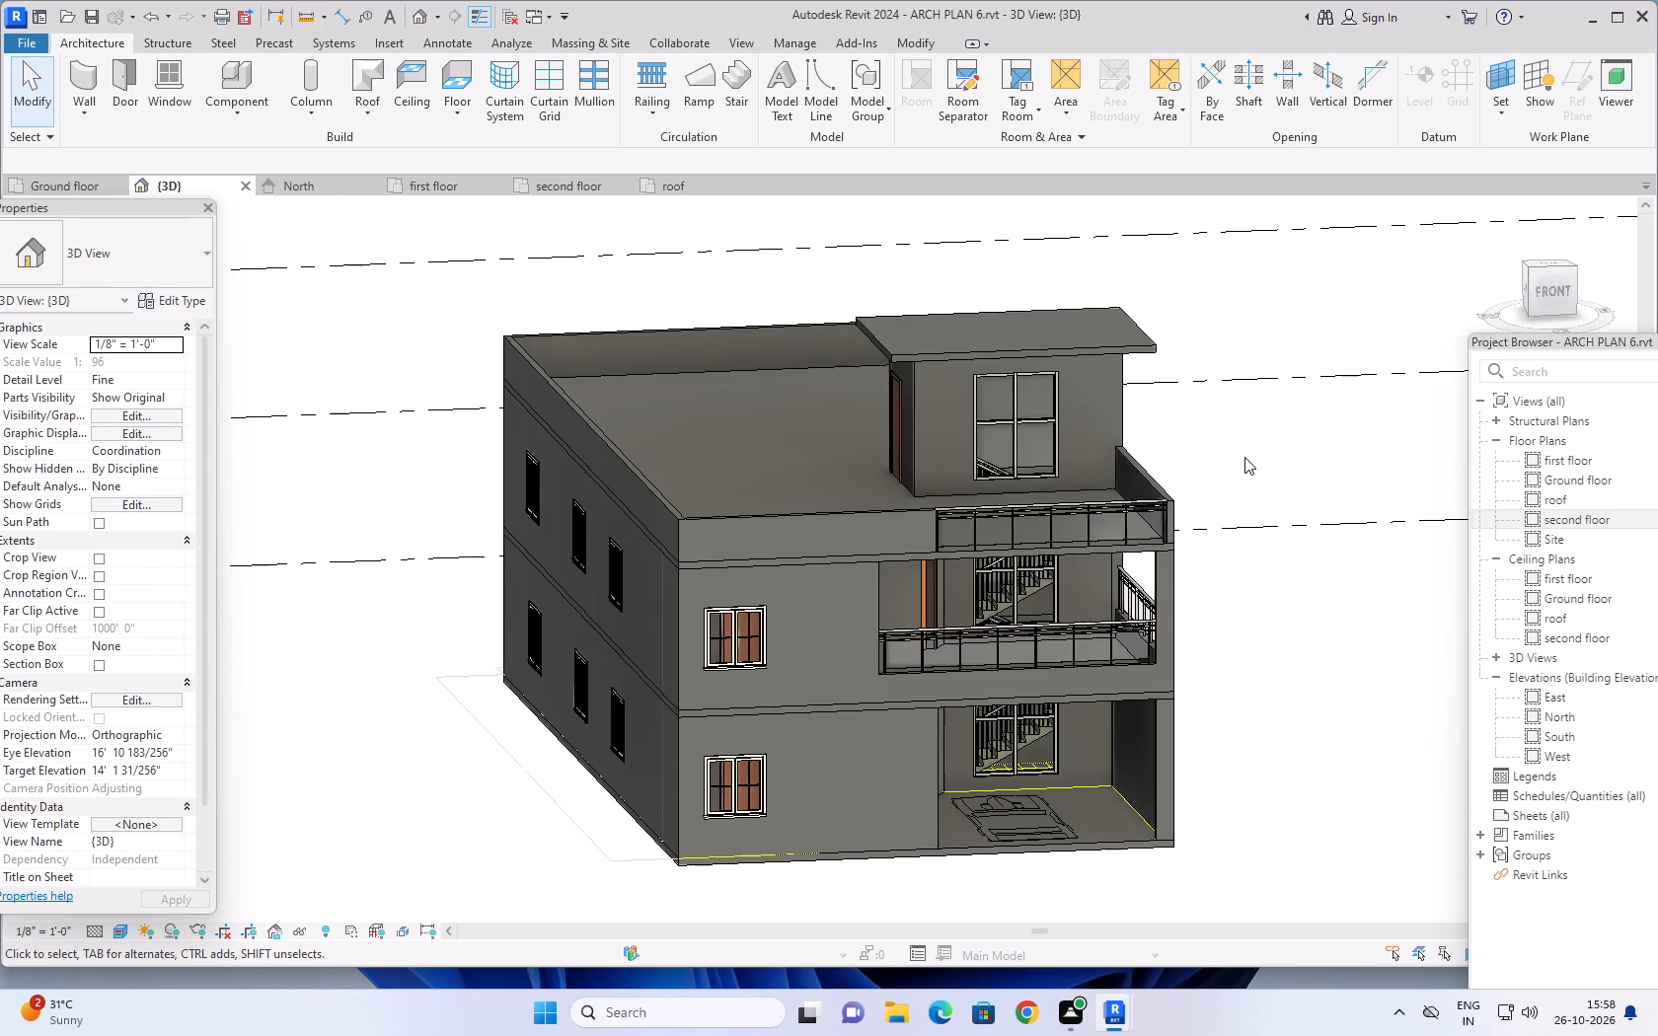
Examine the whole house from the front-west corner at low and raised angles, checking the parapet, stair room and balcony openings.
middle_click_drag(1244, 458, 1199, 501)
middle_click_drag(1197, 503, 1203, 458)
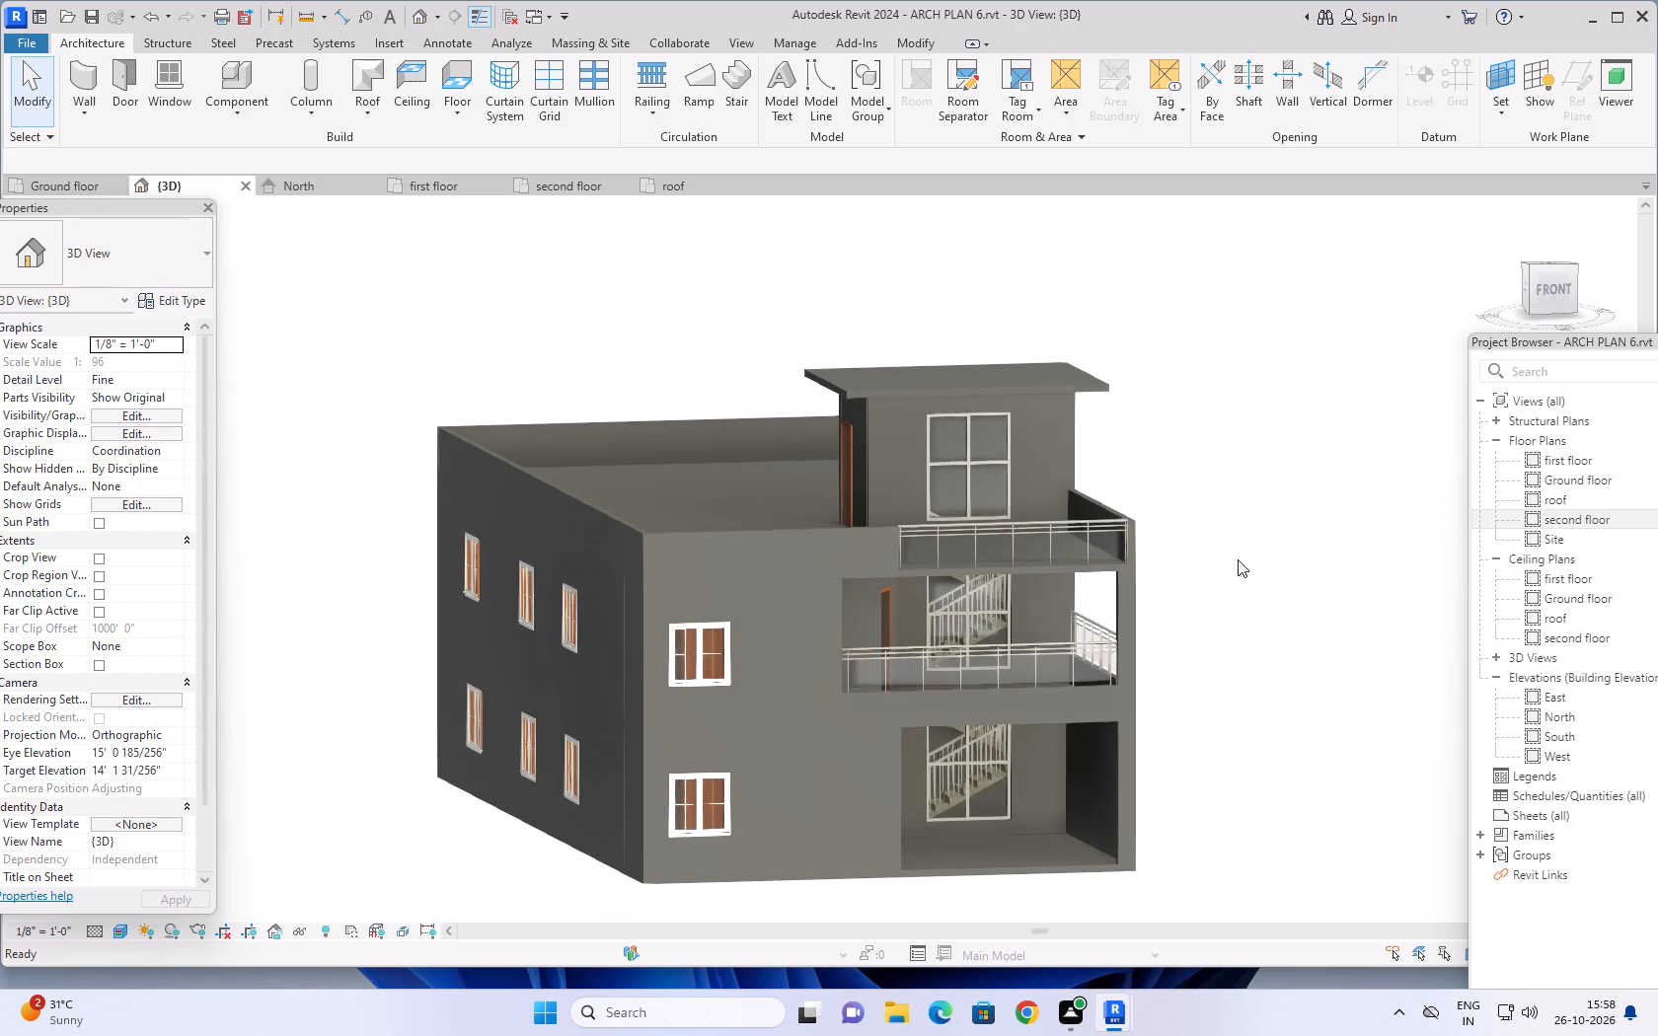
middle_click_drag(1218, 596, 1166, 587)
middle_click_drag(1167, 590, 1194, 542)
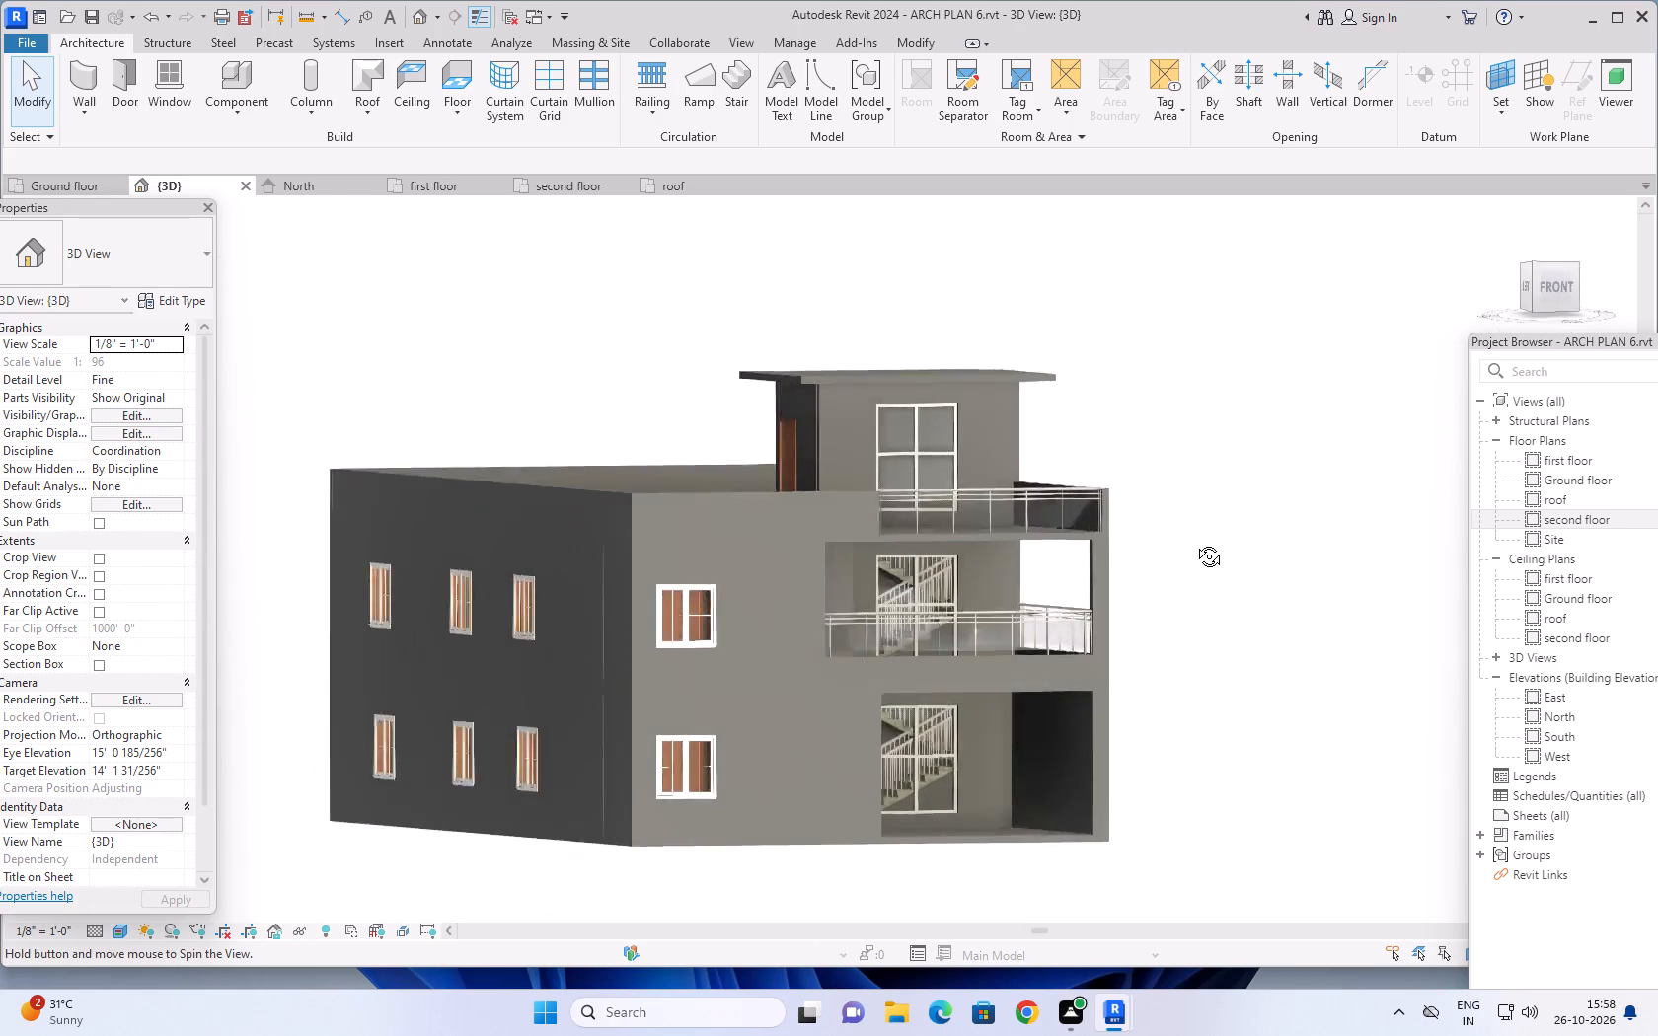
middle_click_drag(1194, 542, 1181, 590)
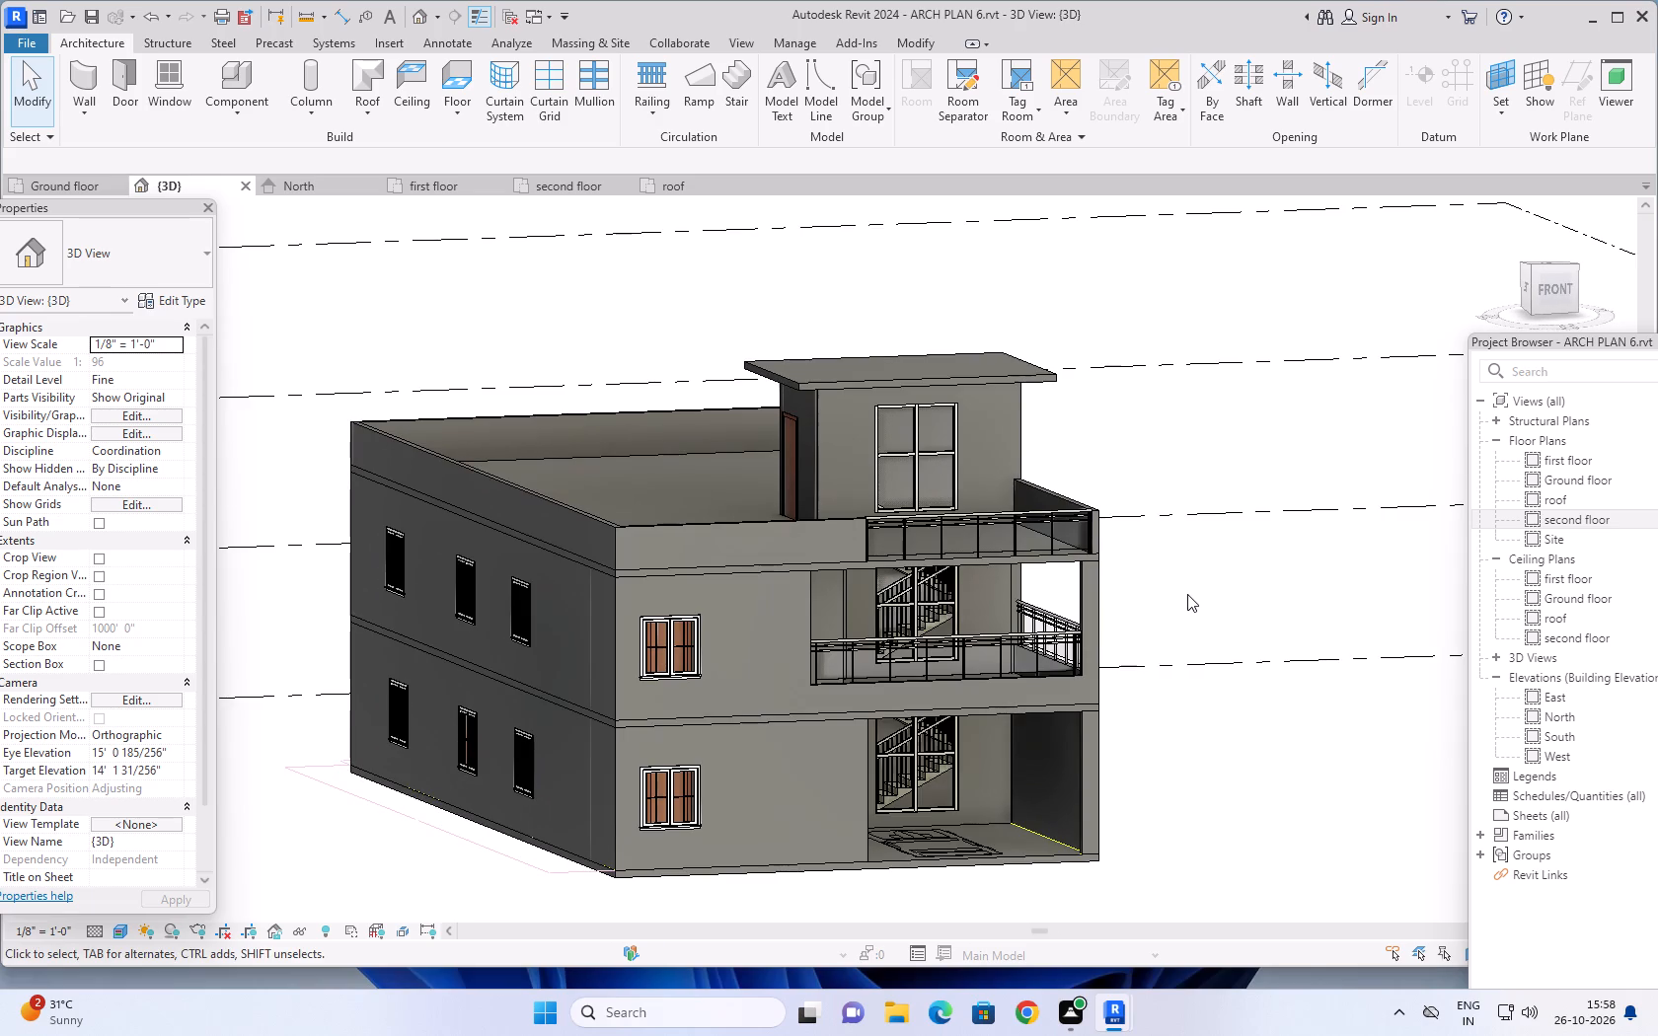
middle_click_drag(1212, 590, 1192, 591)
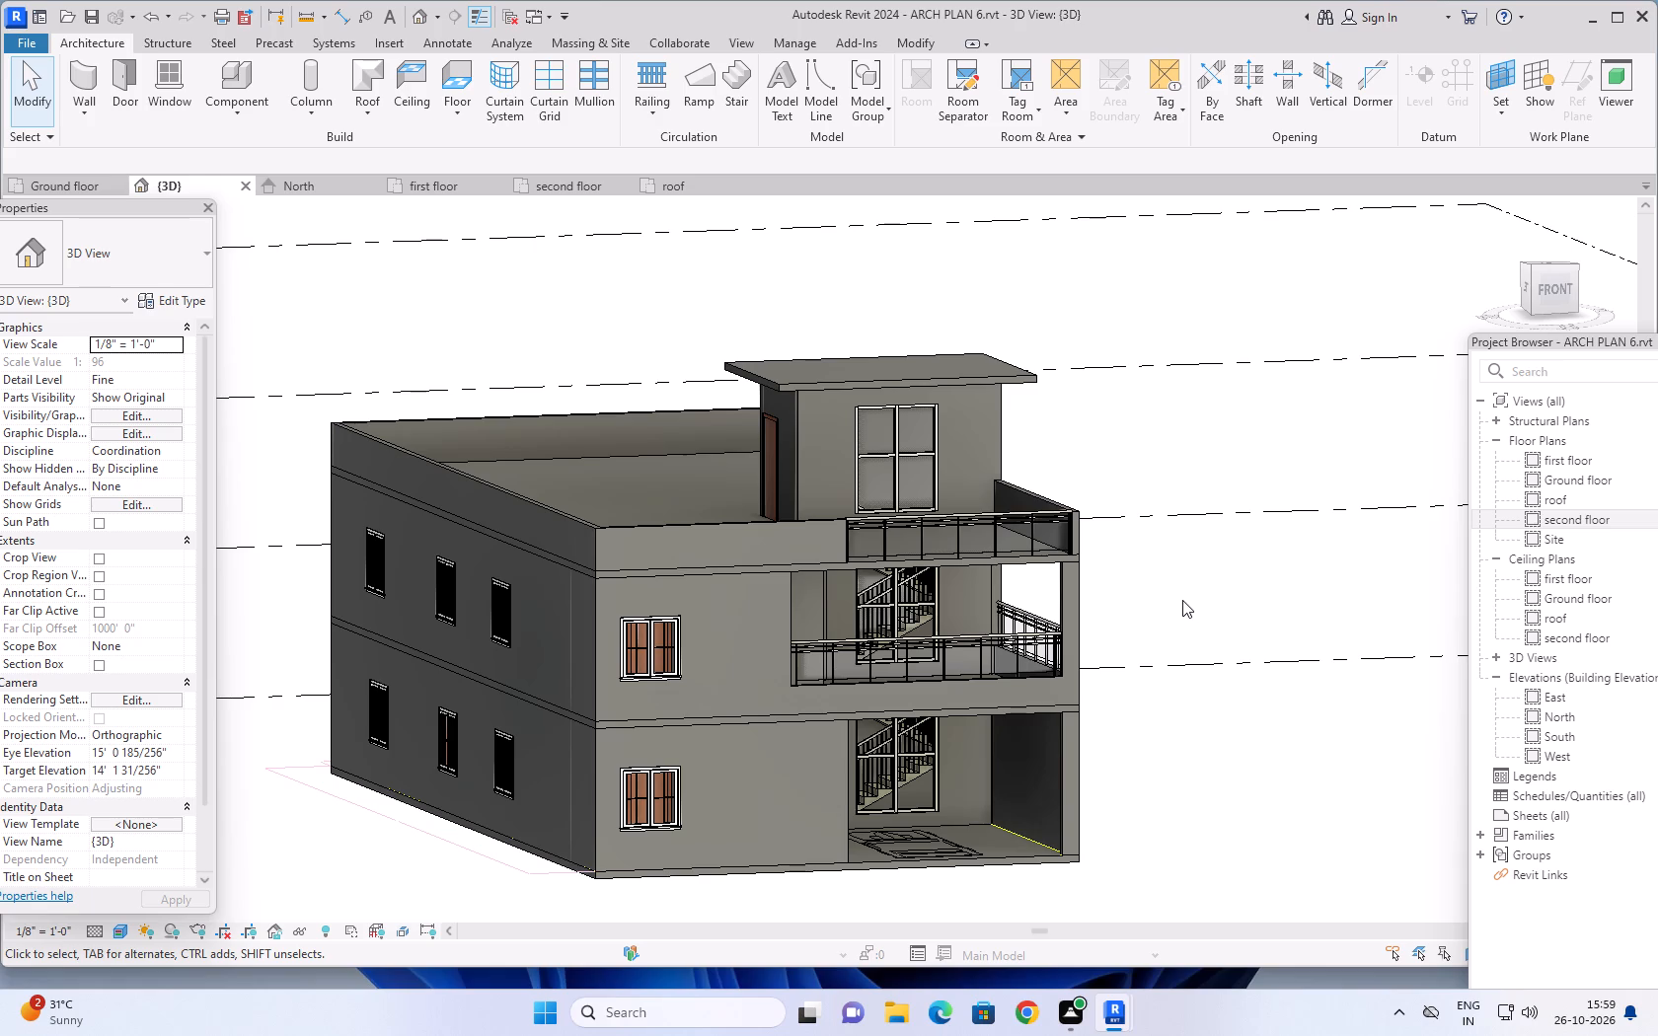
middle_click_drag(1208, 582, 1139, 632)
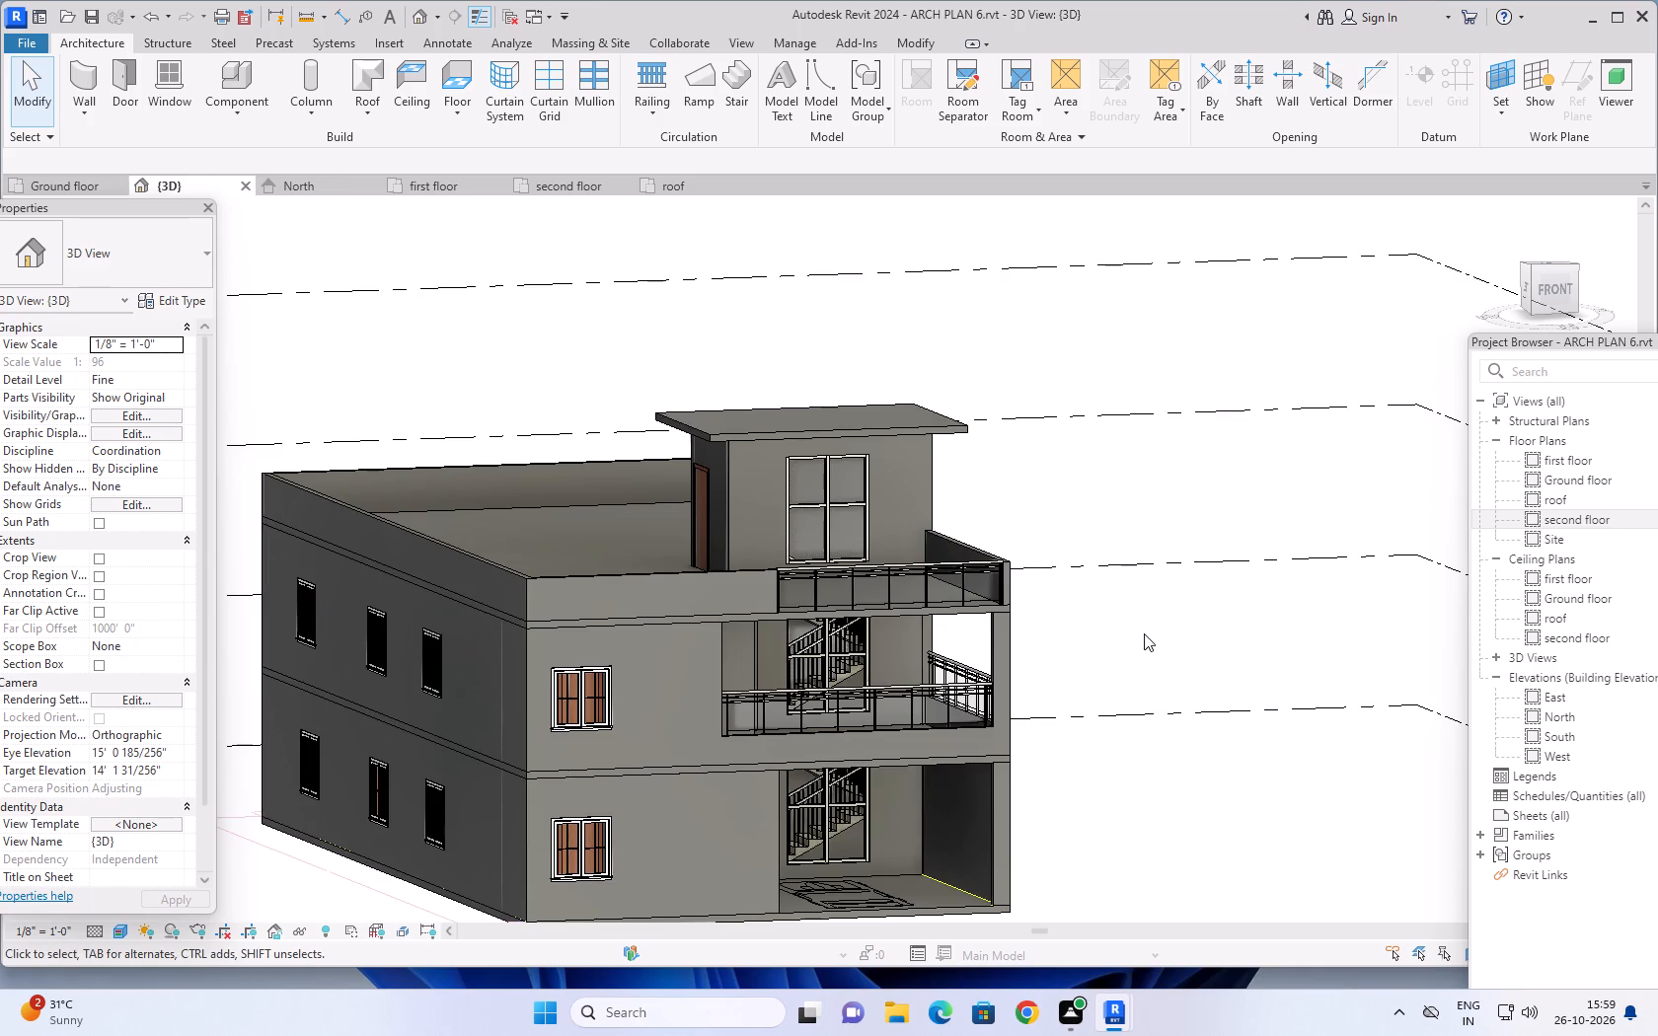
middle_click_drag(1171, 634, 1240, 598)
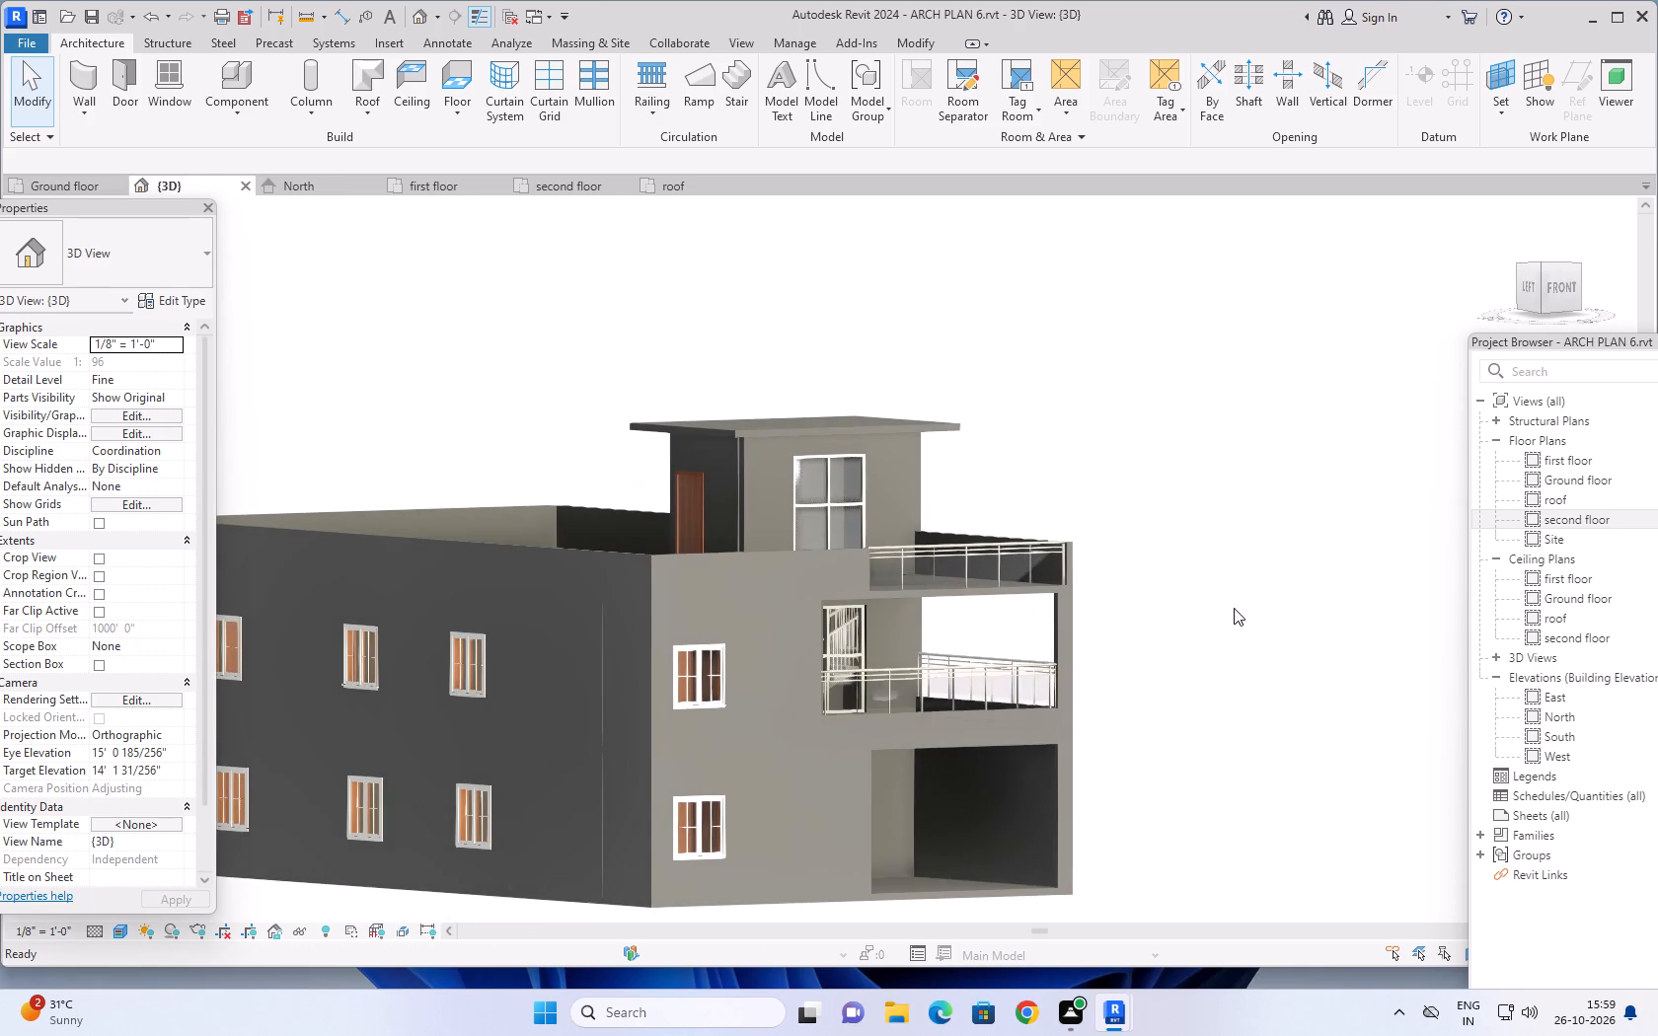
middle_click_drag(1225, 611, 1314, 602)
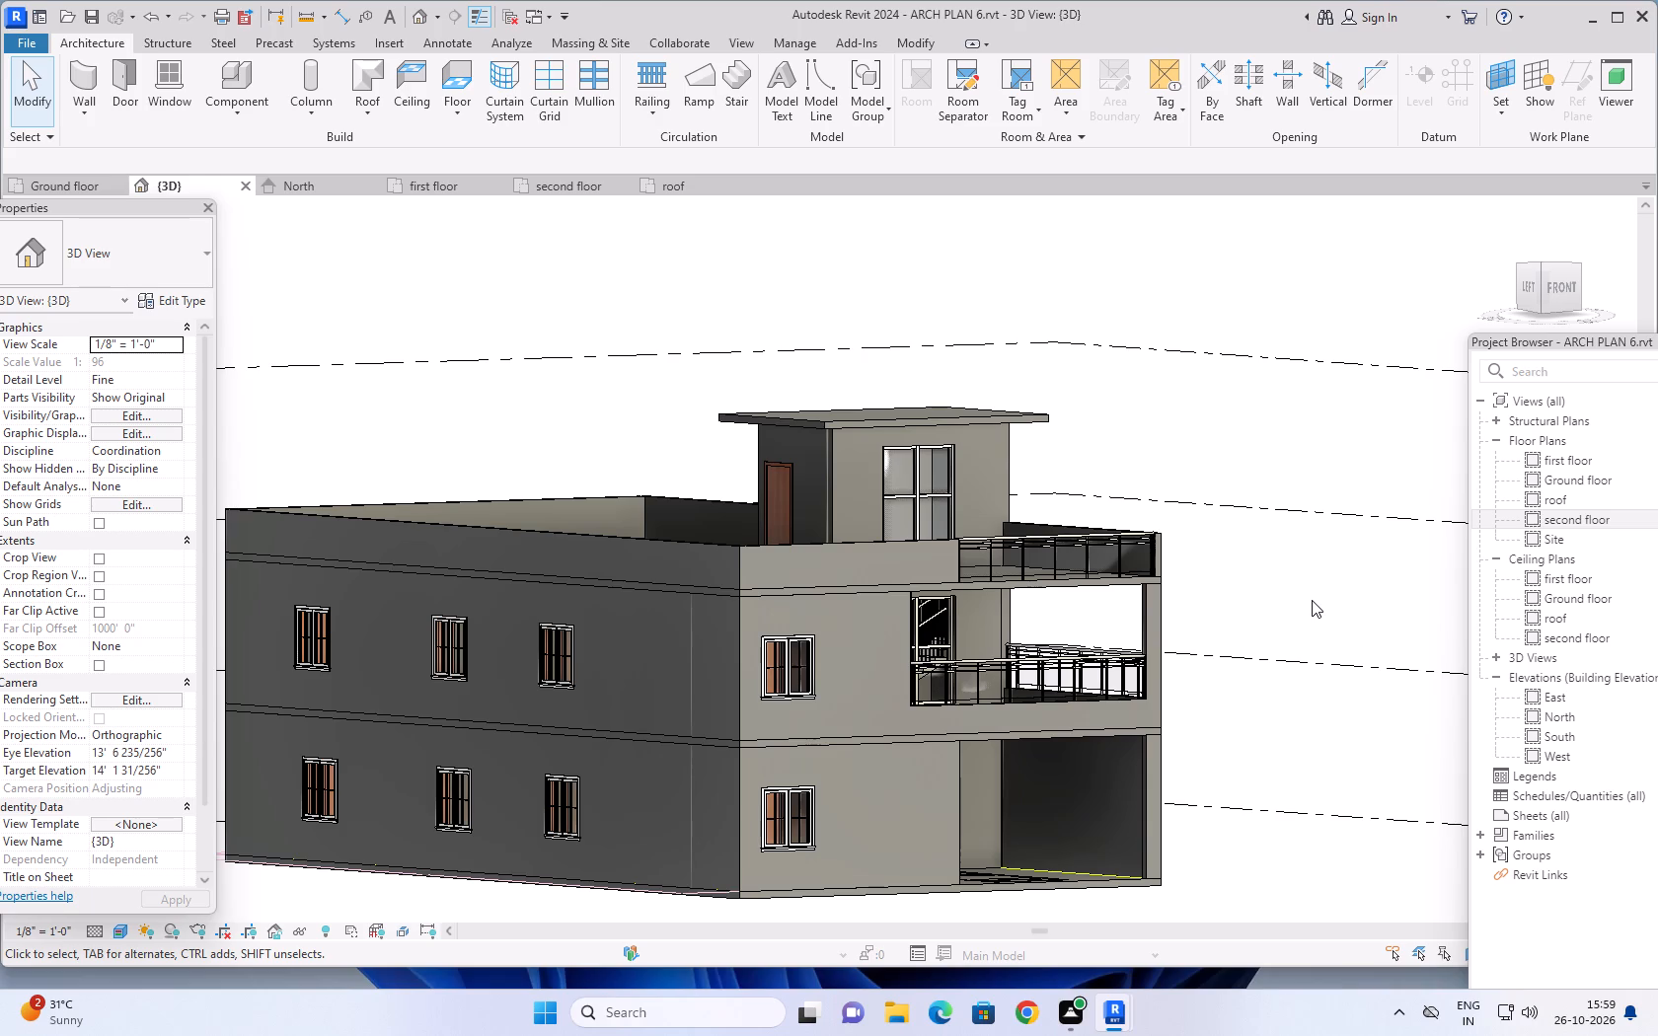
middle_click_drag(1308, 614, 1279, 723, "shift")
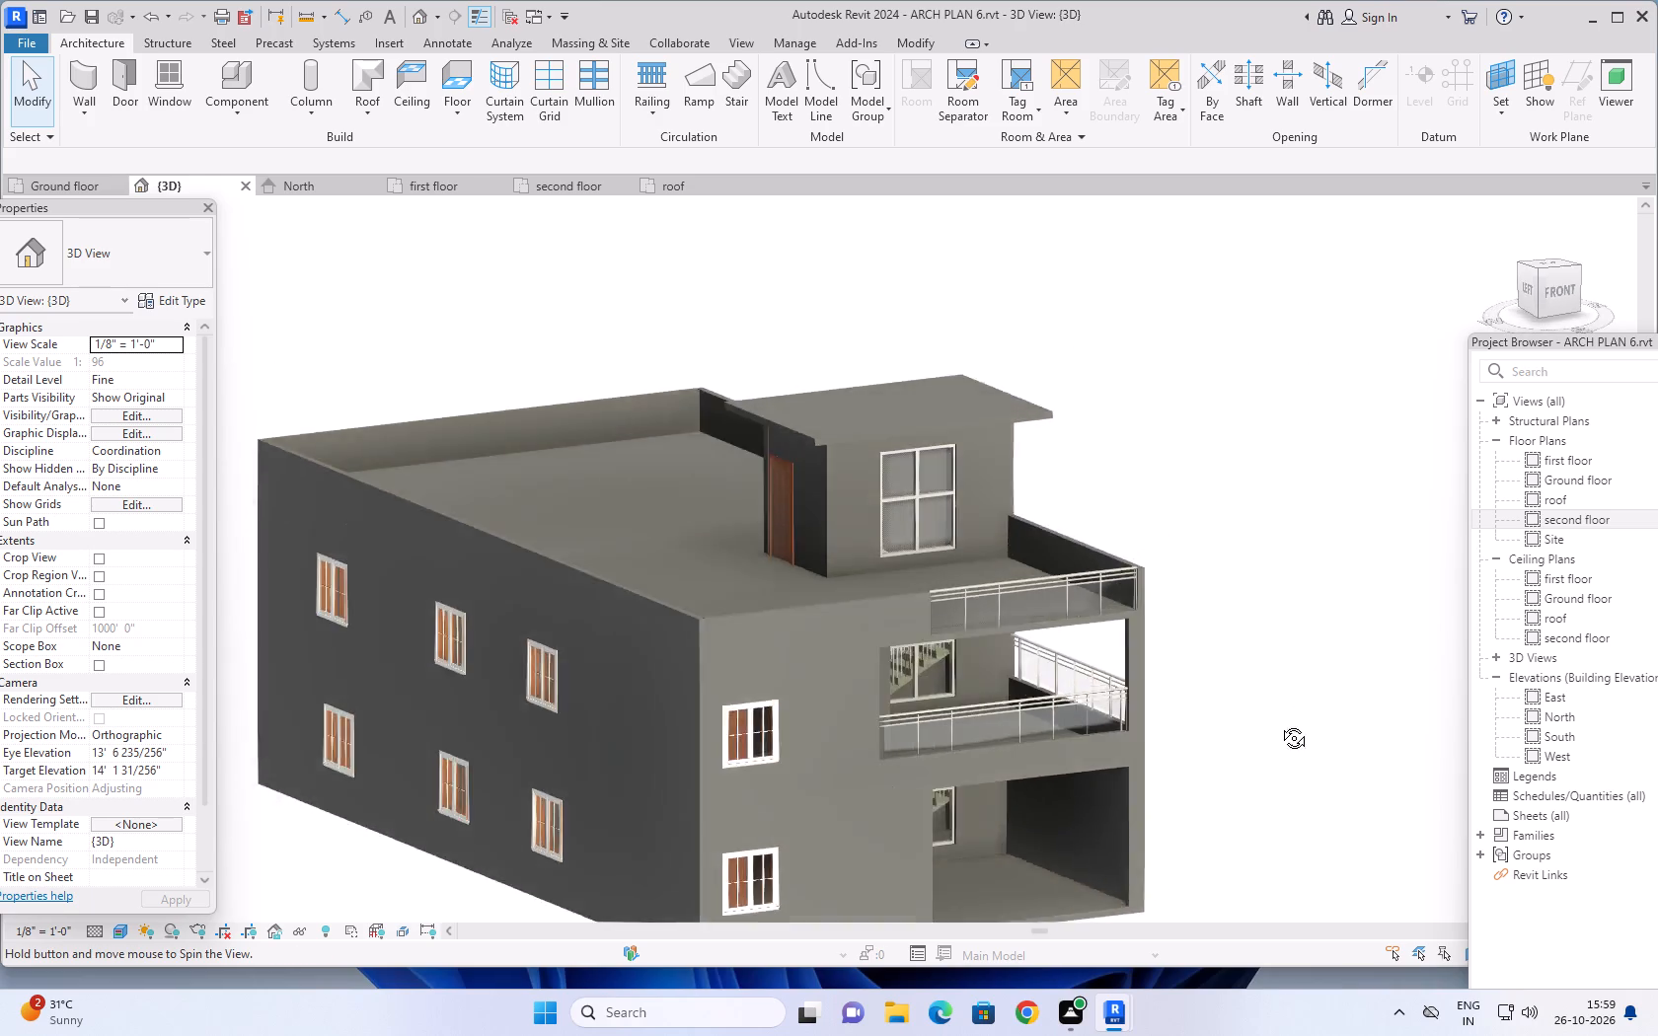
middle_click_drag(1279, 723, 1229, 764, "shift")
middle_click_drag(1216, 678, 1246, 624)
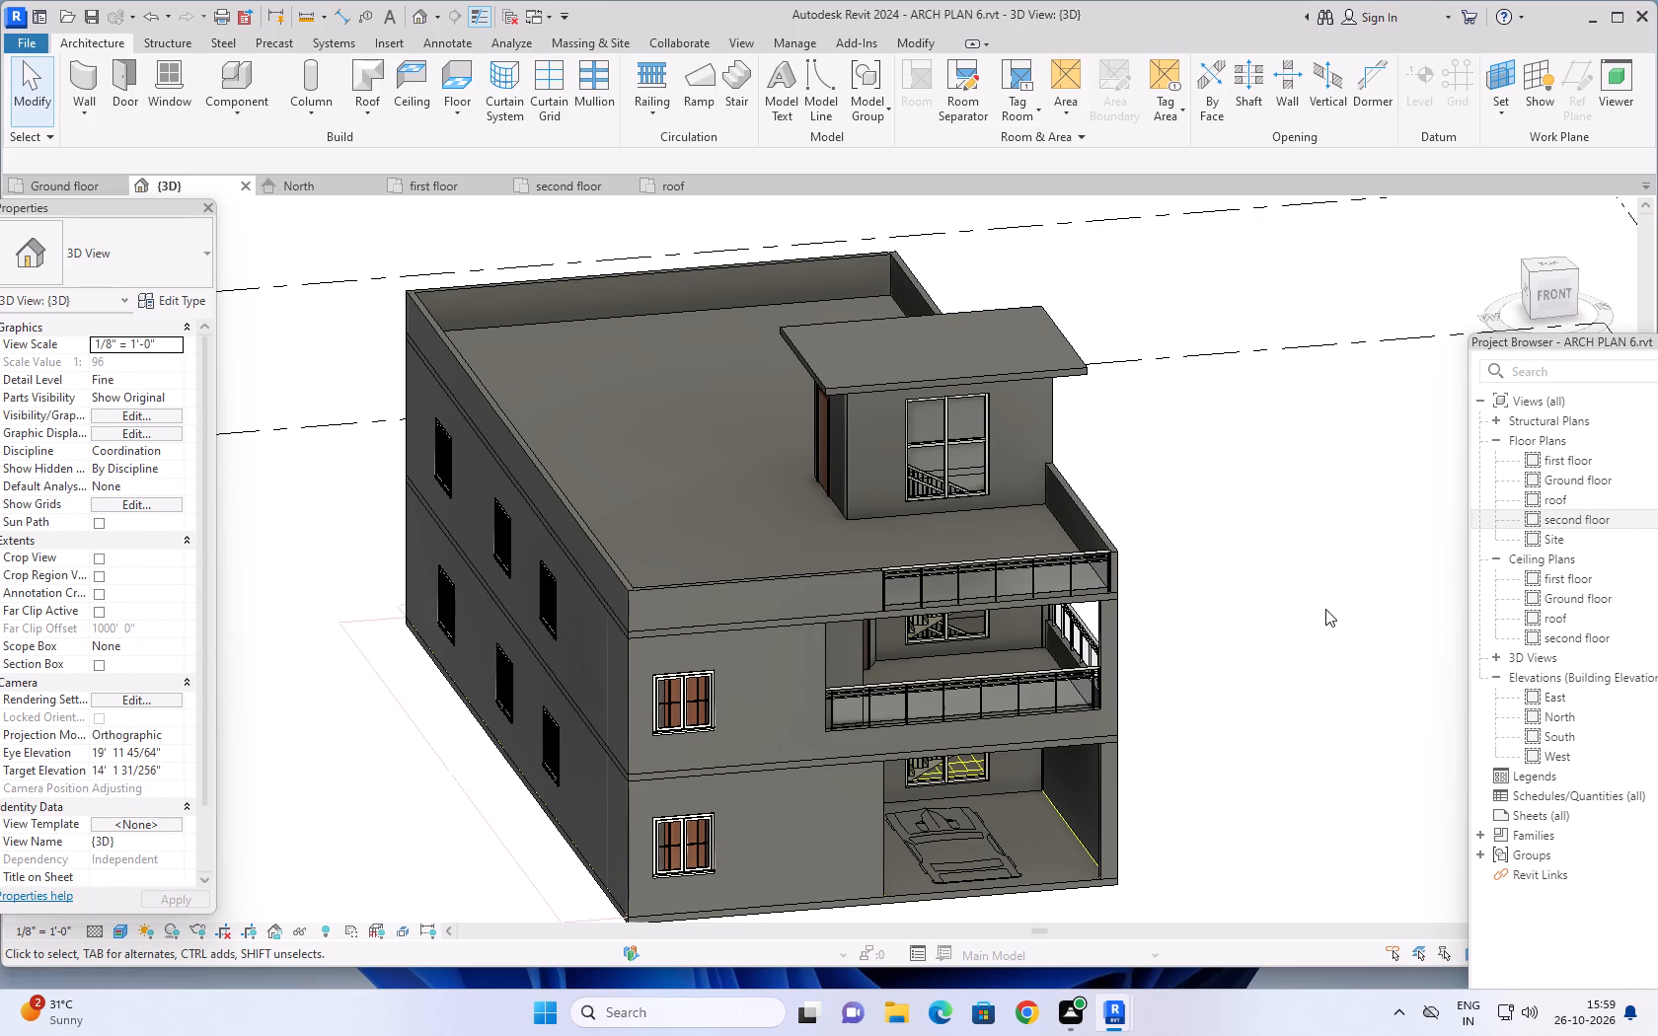
Examine the front facade from low and raised angles, closing in on the stair-room window and the second-floor glass railing.
scroll(1320, 609, "down", 1)
middle_click_drag(1281, 632, 1279, 603)
middle_click_drag(1286, 579, 1231, 813)
right_click_drag(1286, 601, 1237, 777)
middle_click_drag(1221, 803, 1224, 577, "shift")
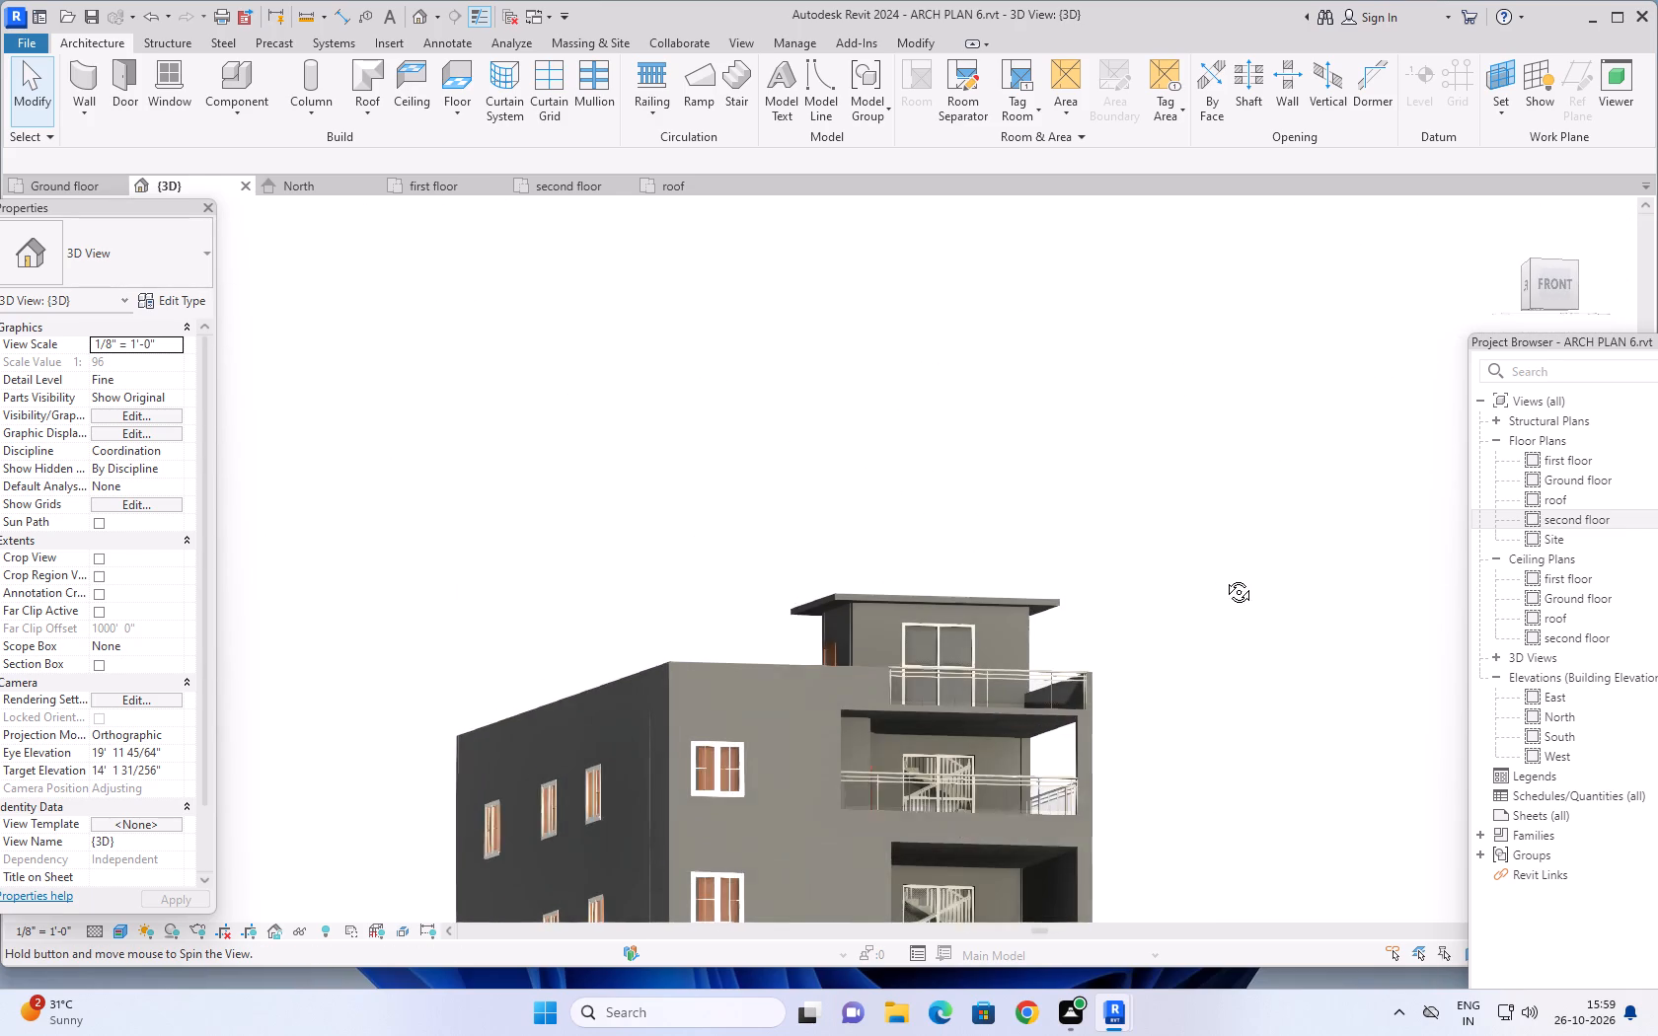
middle_click_drag(1224, 577, 1217, 578, "shift")
middle_click_drag(1205, 591, 1178, 656, "shift")
middle_click_drag(1178, 656, 1179, 683, "shift")
middle_click_drag(1177, 693, 1182, 585)
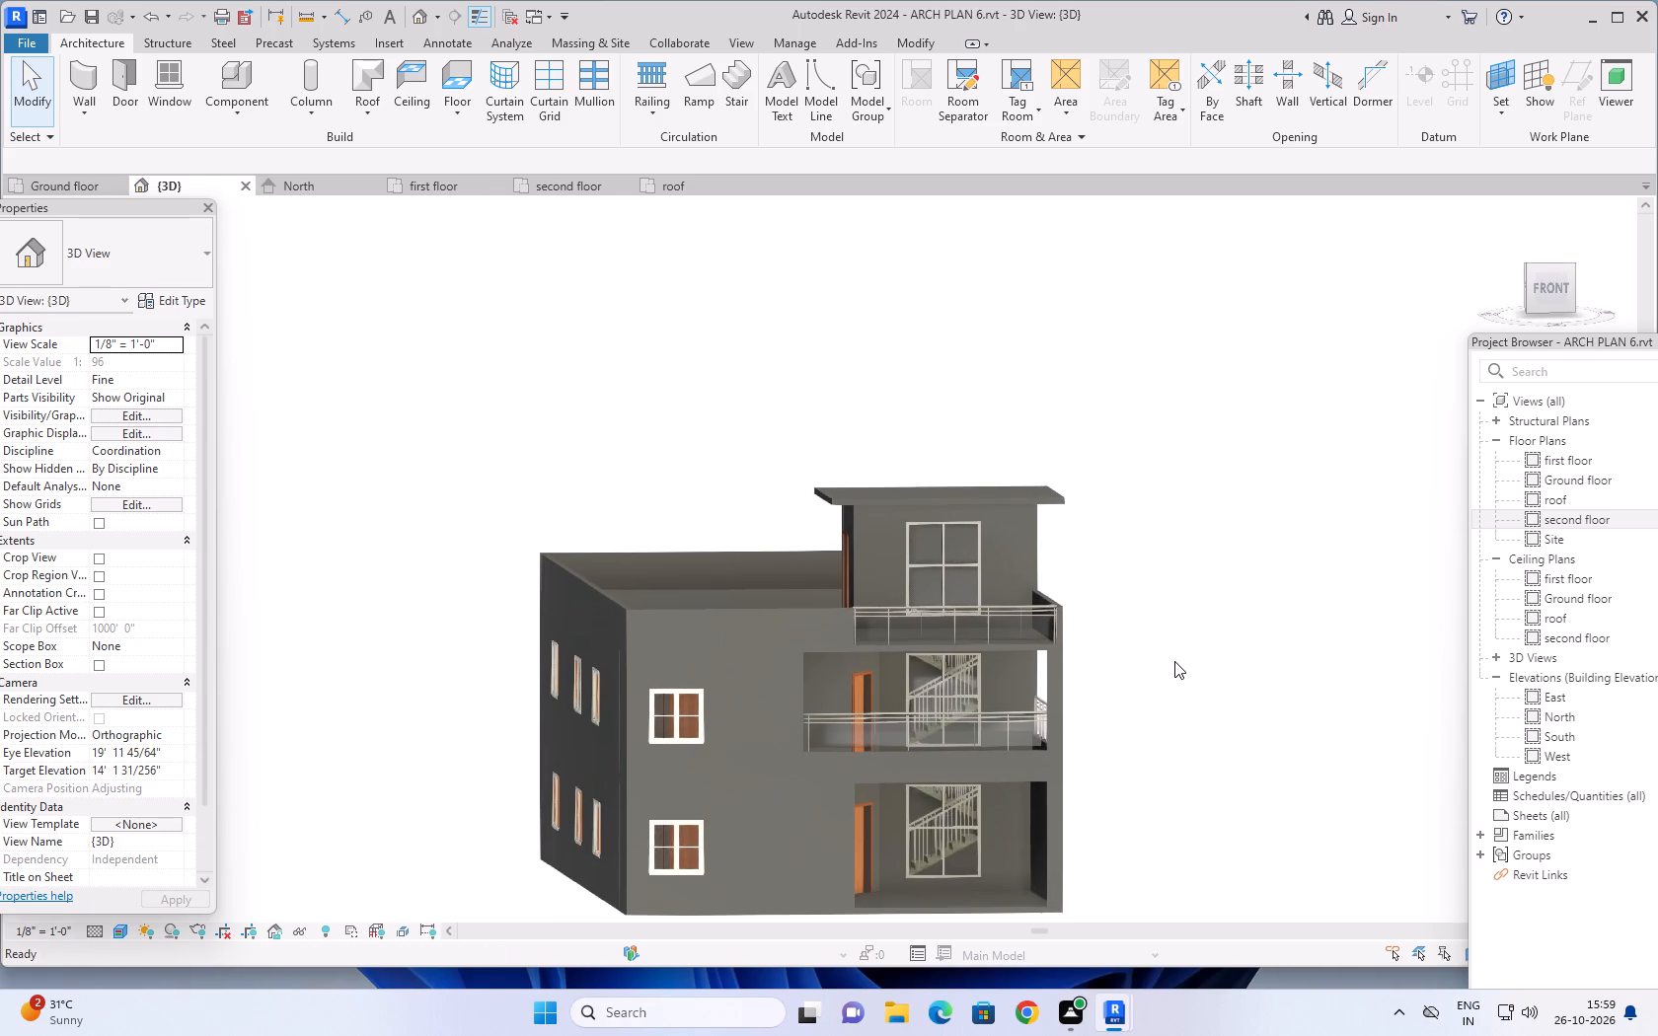
middle_click_drag(1174, 664, 1163, 741, "shift")
scroll(1019, 725, "up", 3)
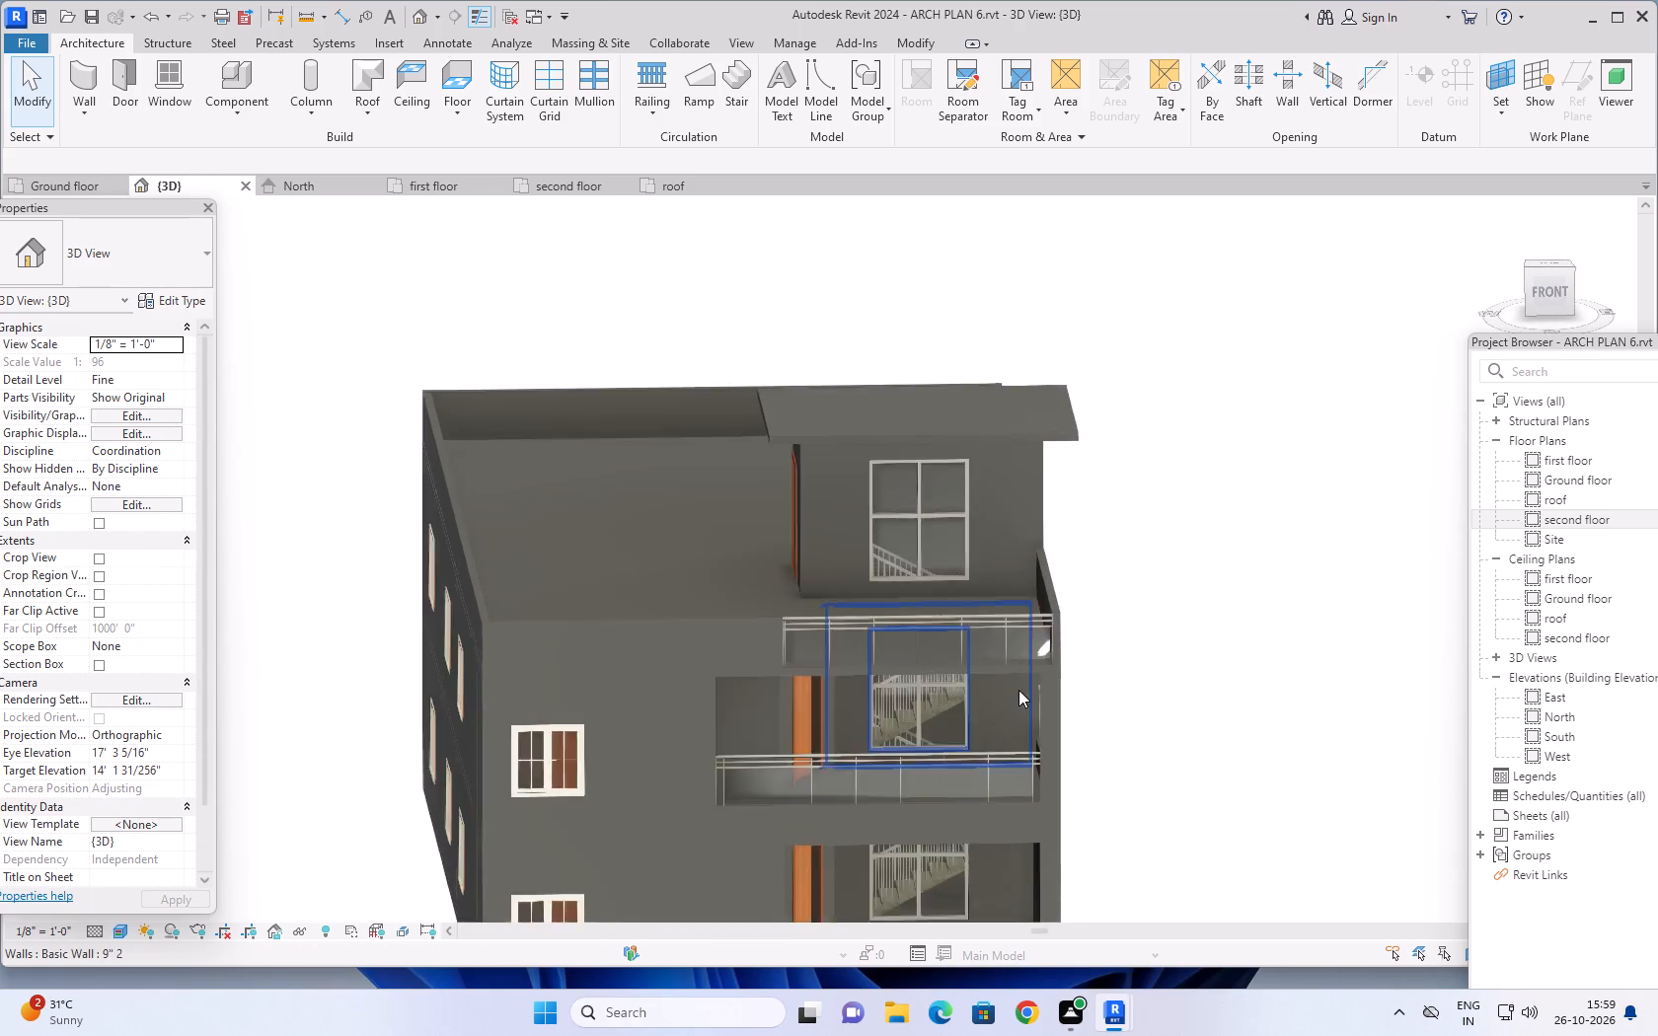
scroll(1049, 666, "up", 4)
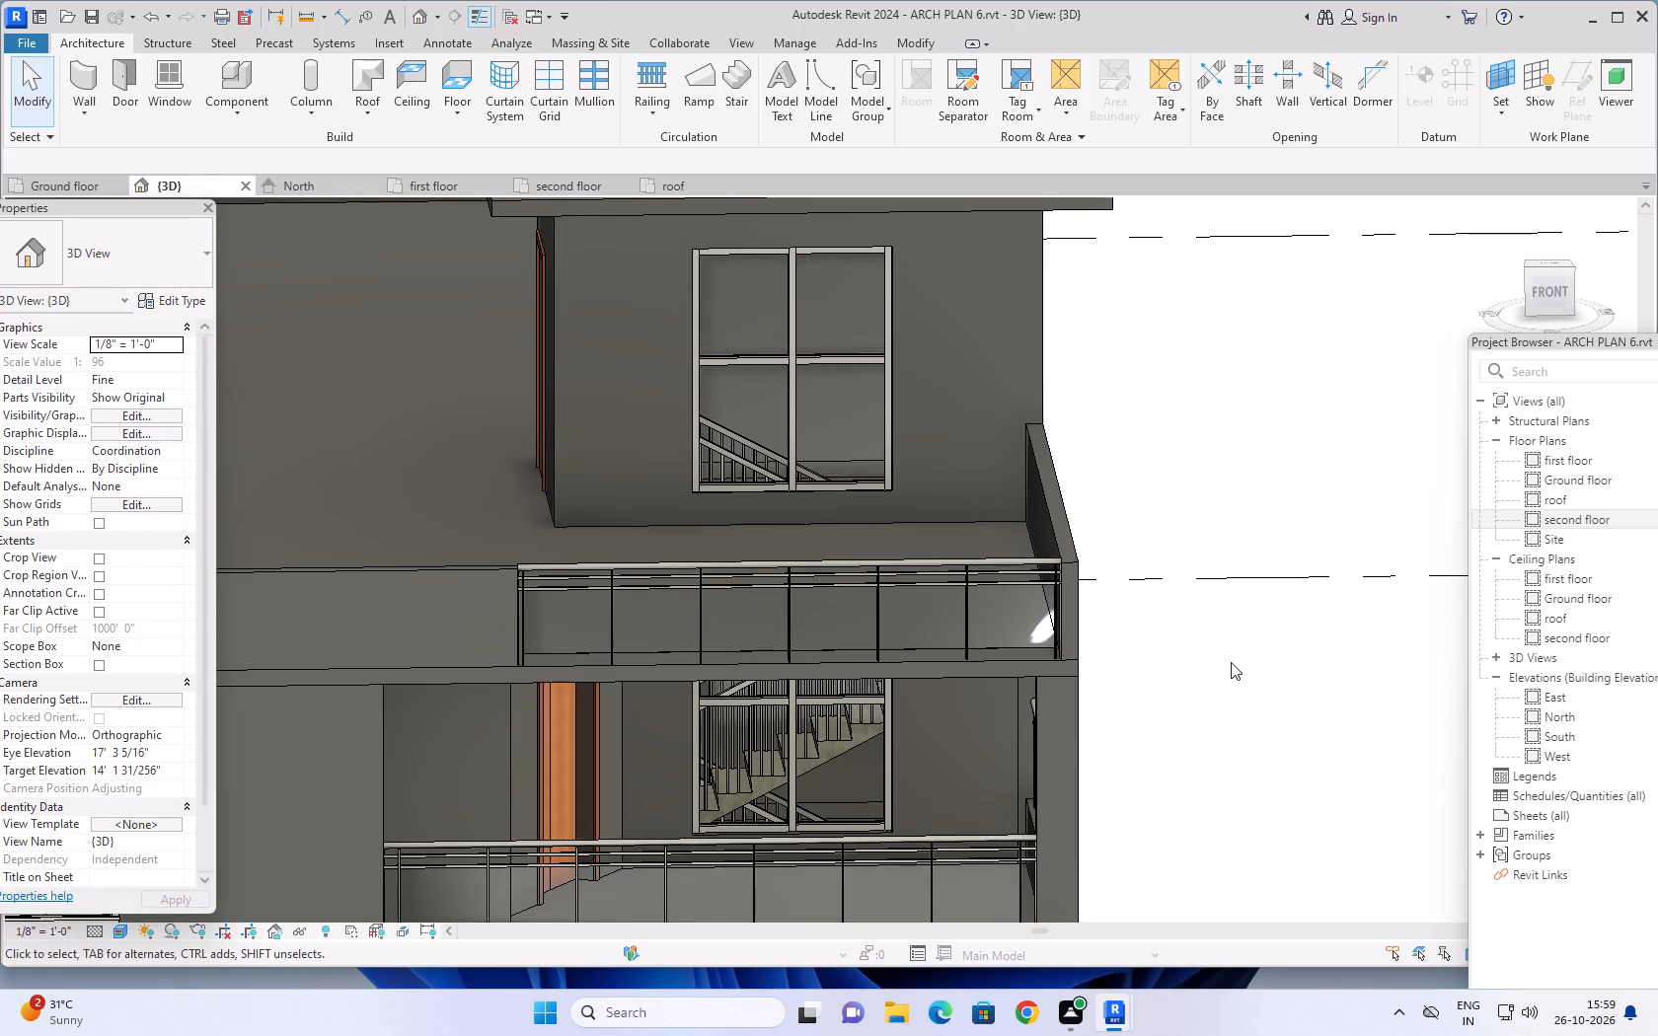
scroll(1282, 636, "down", 2)
middle_click_drag(1264, 663, 1253, 623)
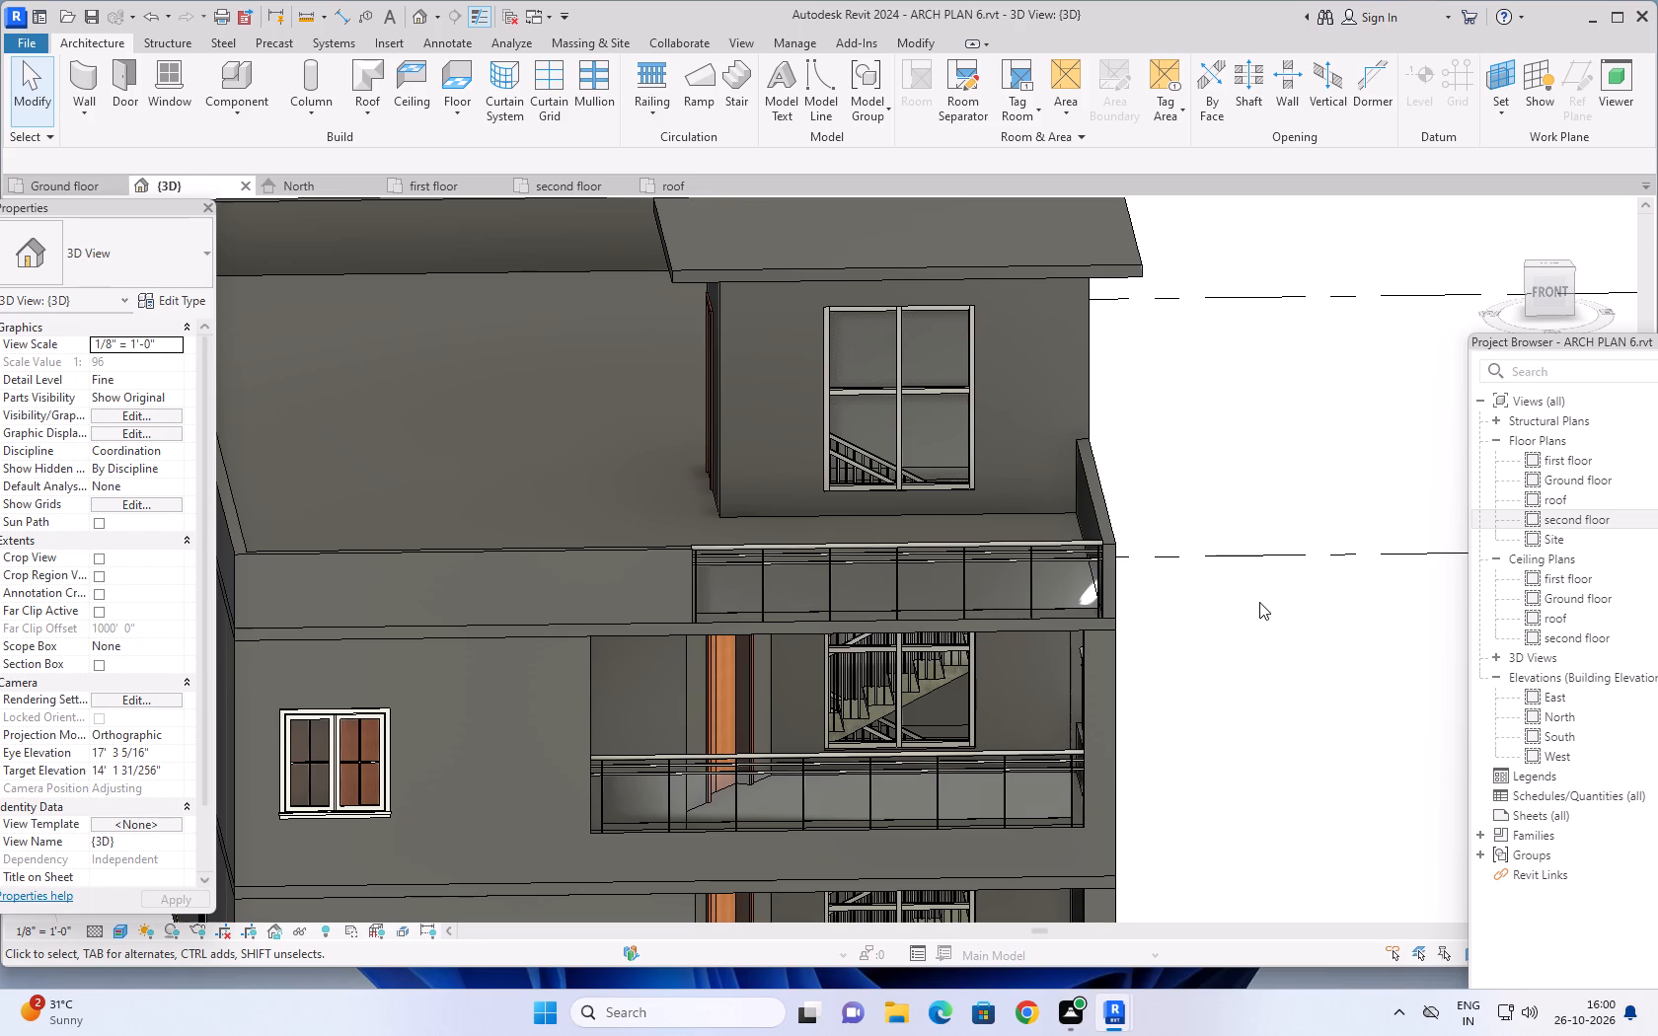
scroll(1259, 602, "down", 2)
middle_click_drag(1250, 643, 1268, 611)
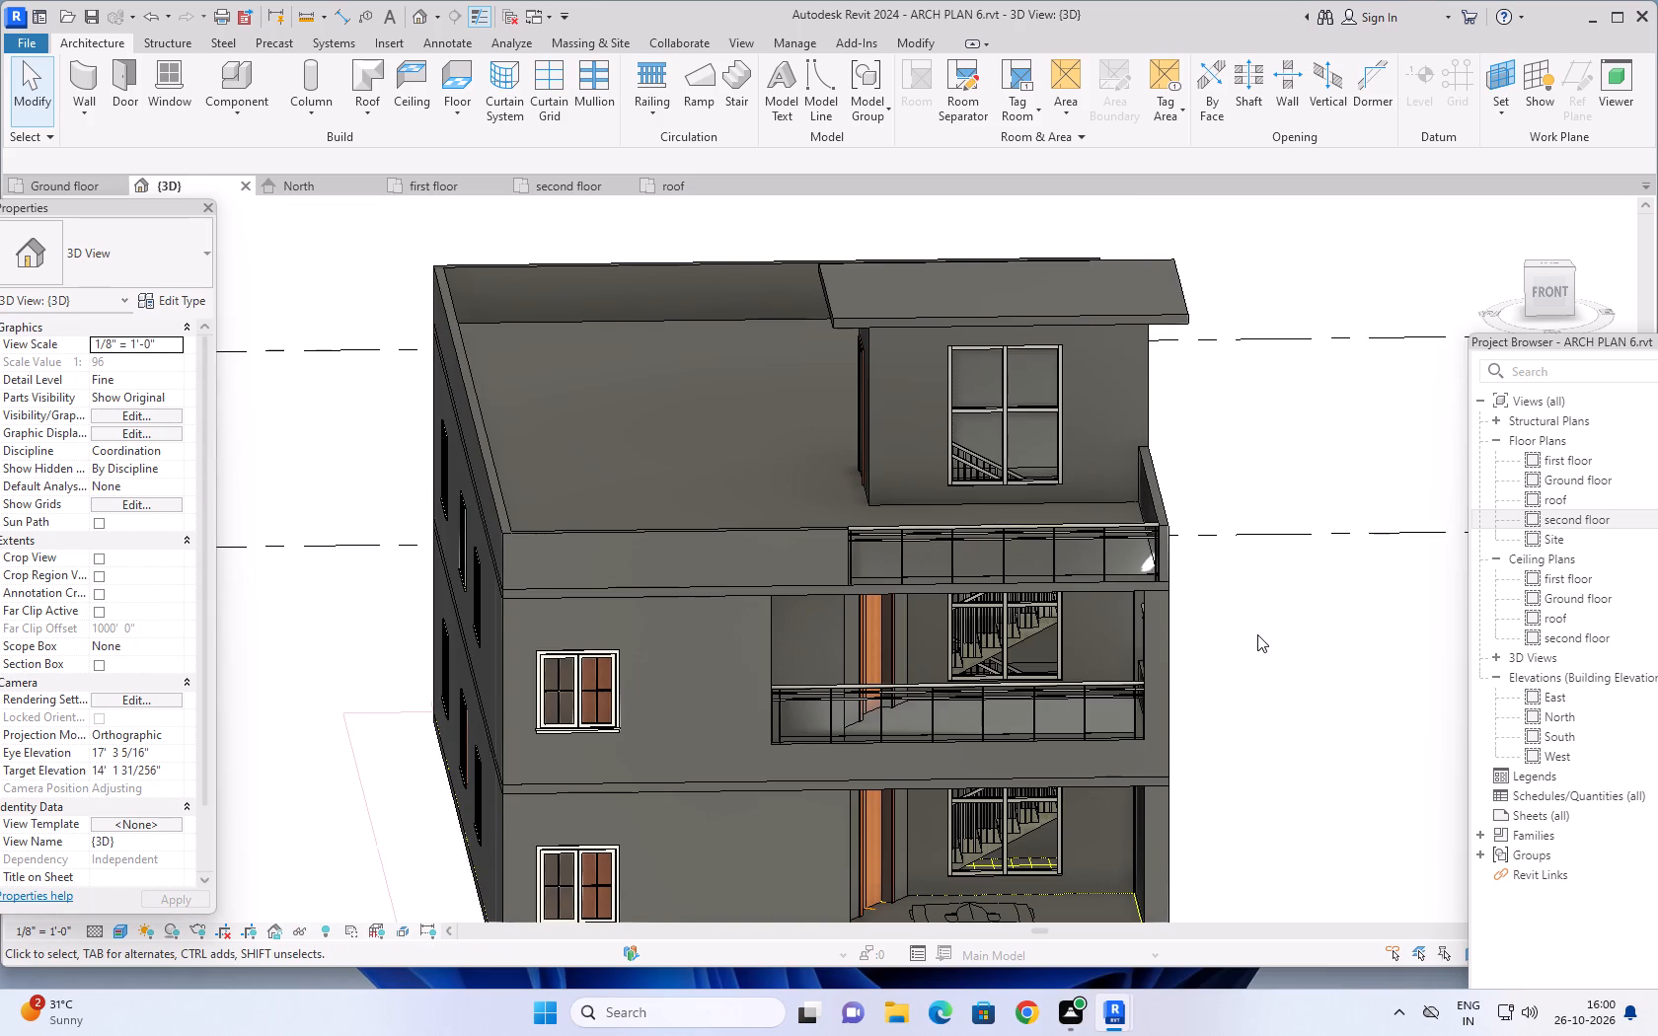
Compare the house from the front-east and front-west corners, checking the roof terrace, parapet, balcony railings and ground-floor car porch.
middle_click_drag(1259, 634, 1228, 671)
middle_click_drag(1224, 690, 1252, 686)
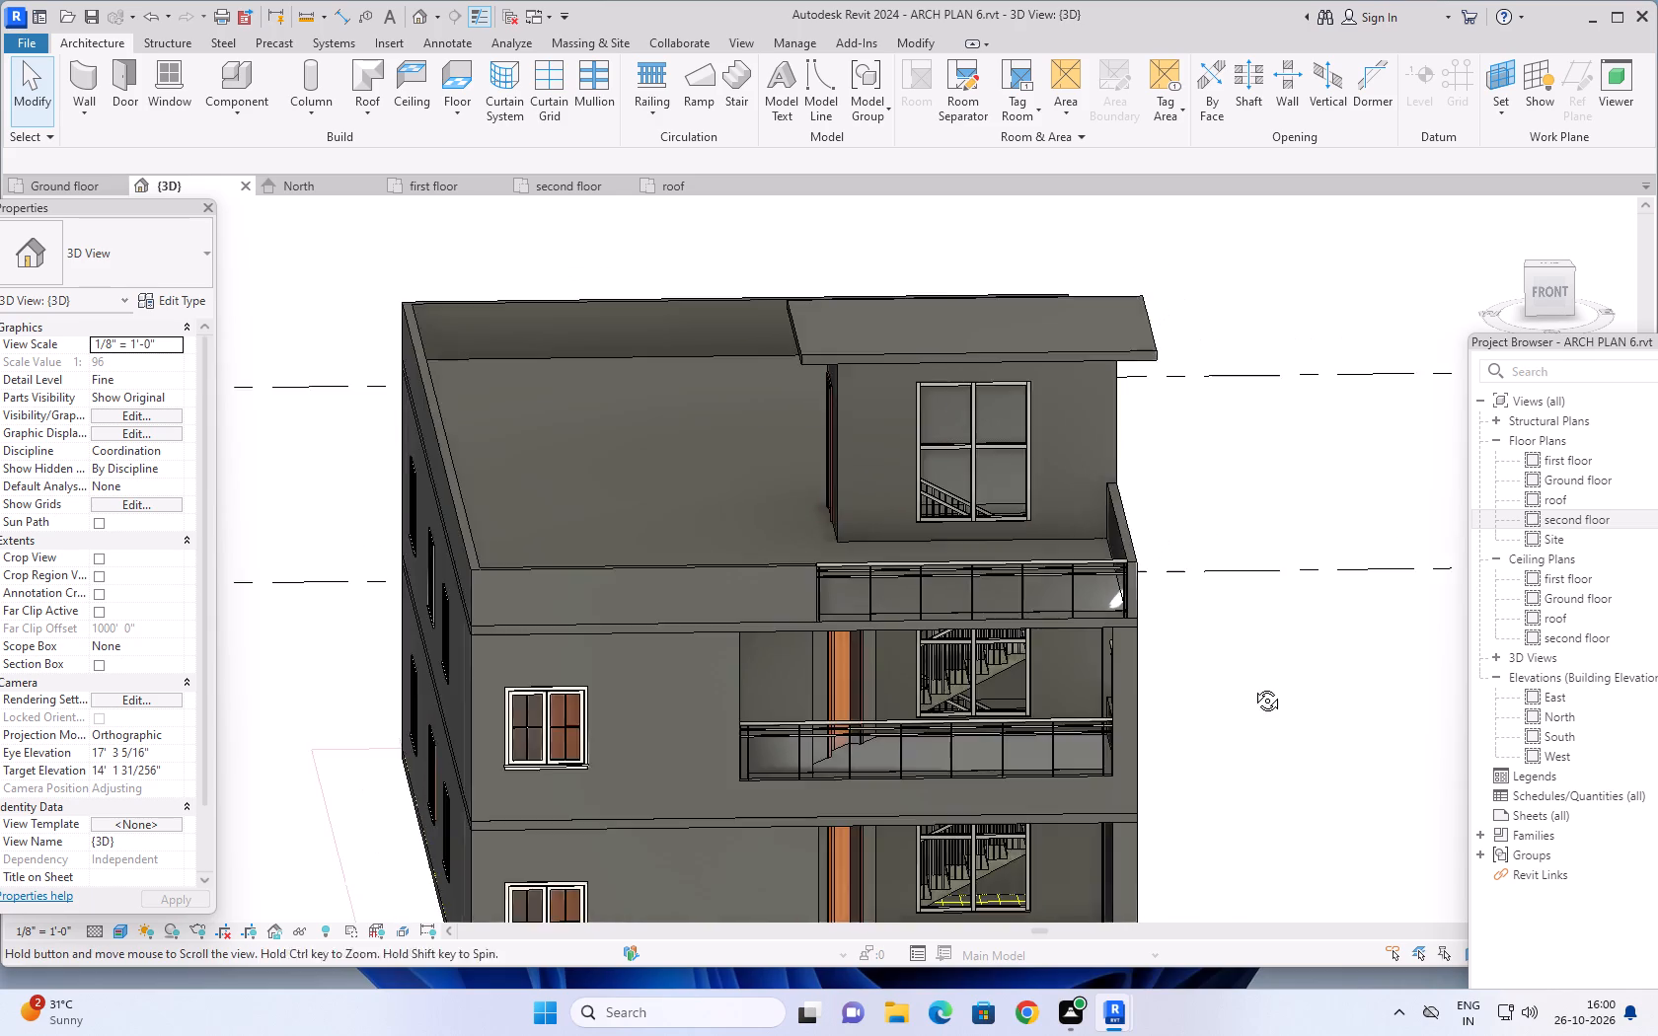
middle_click_drag(1252, 686, 1074, 746)
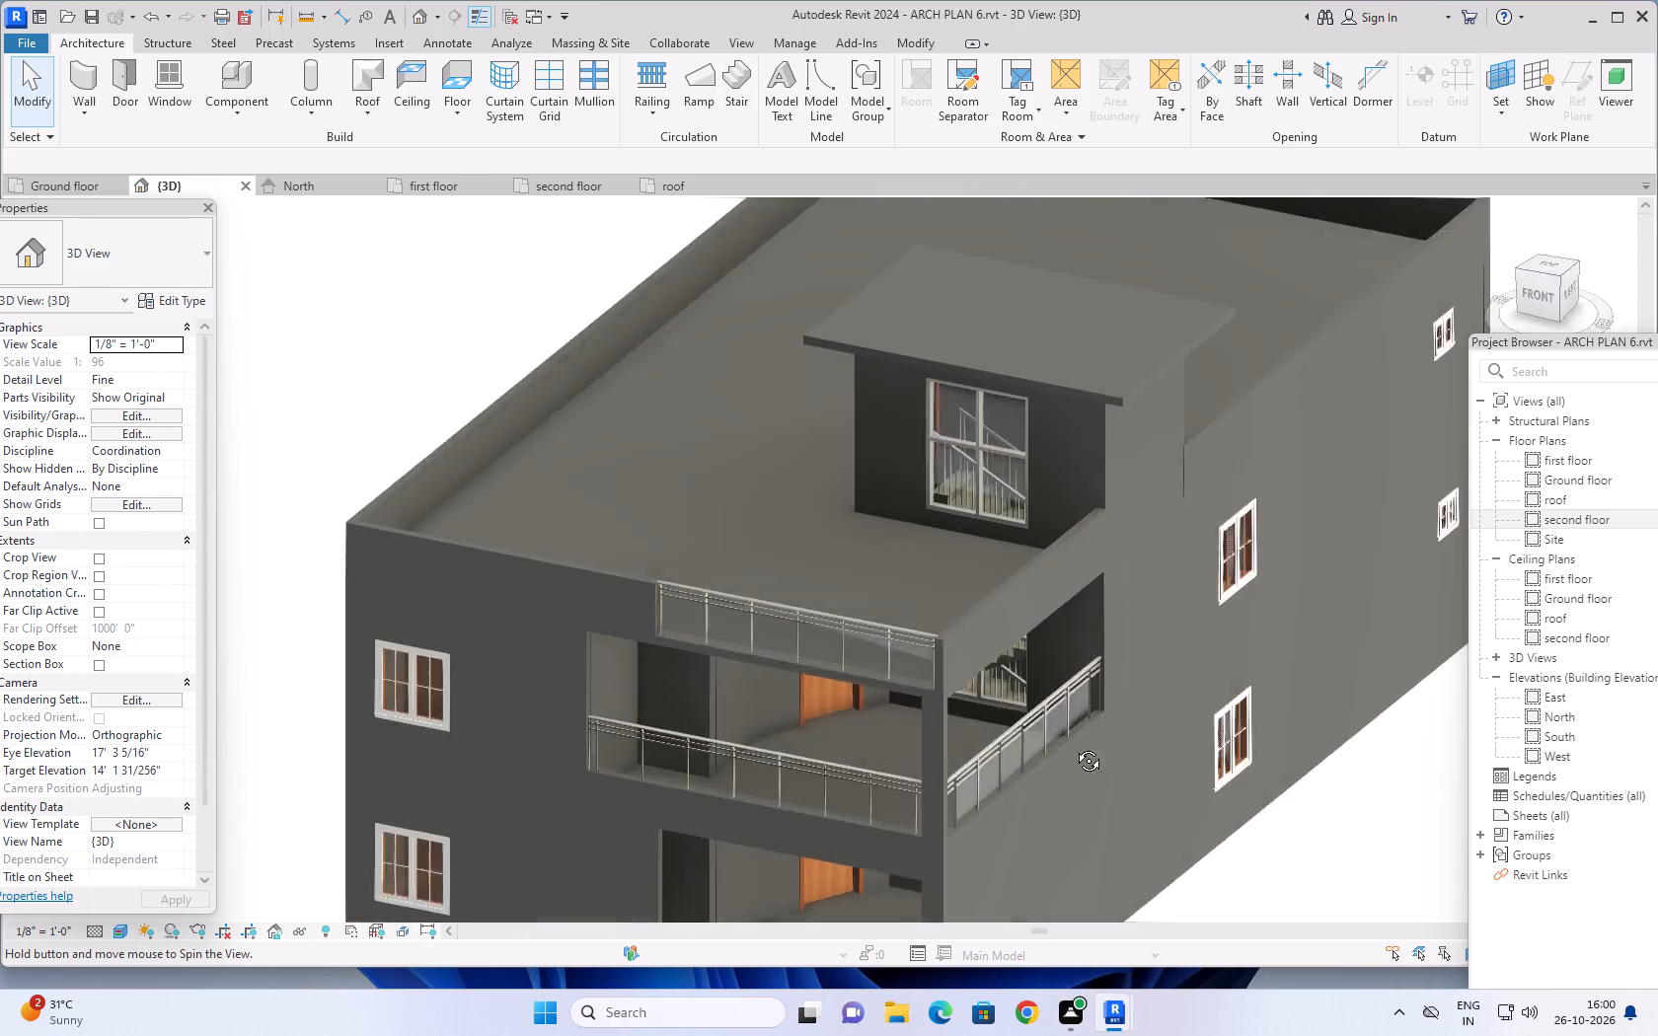
middle_click_drag(1074, 746, 1365, 631)
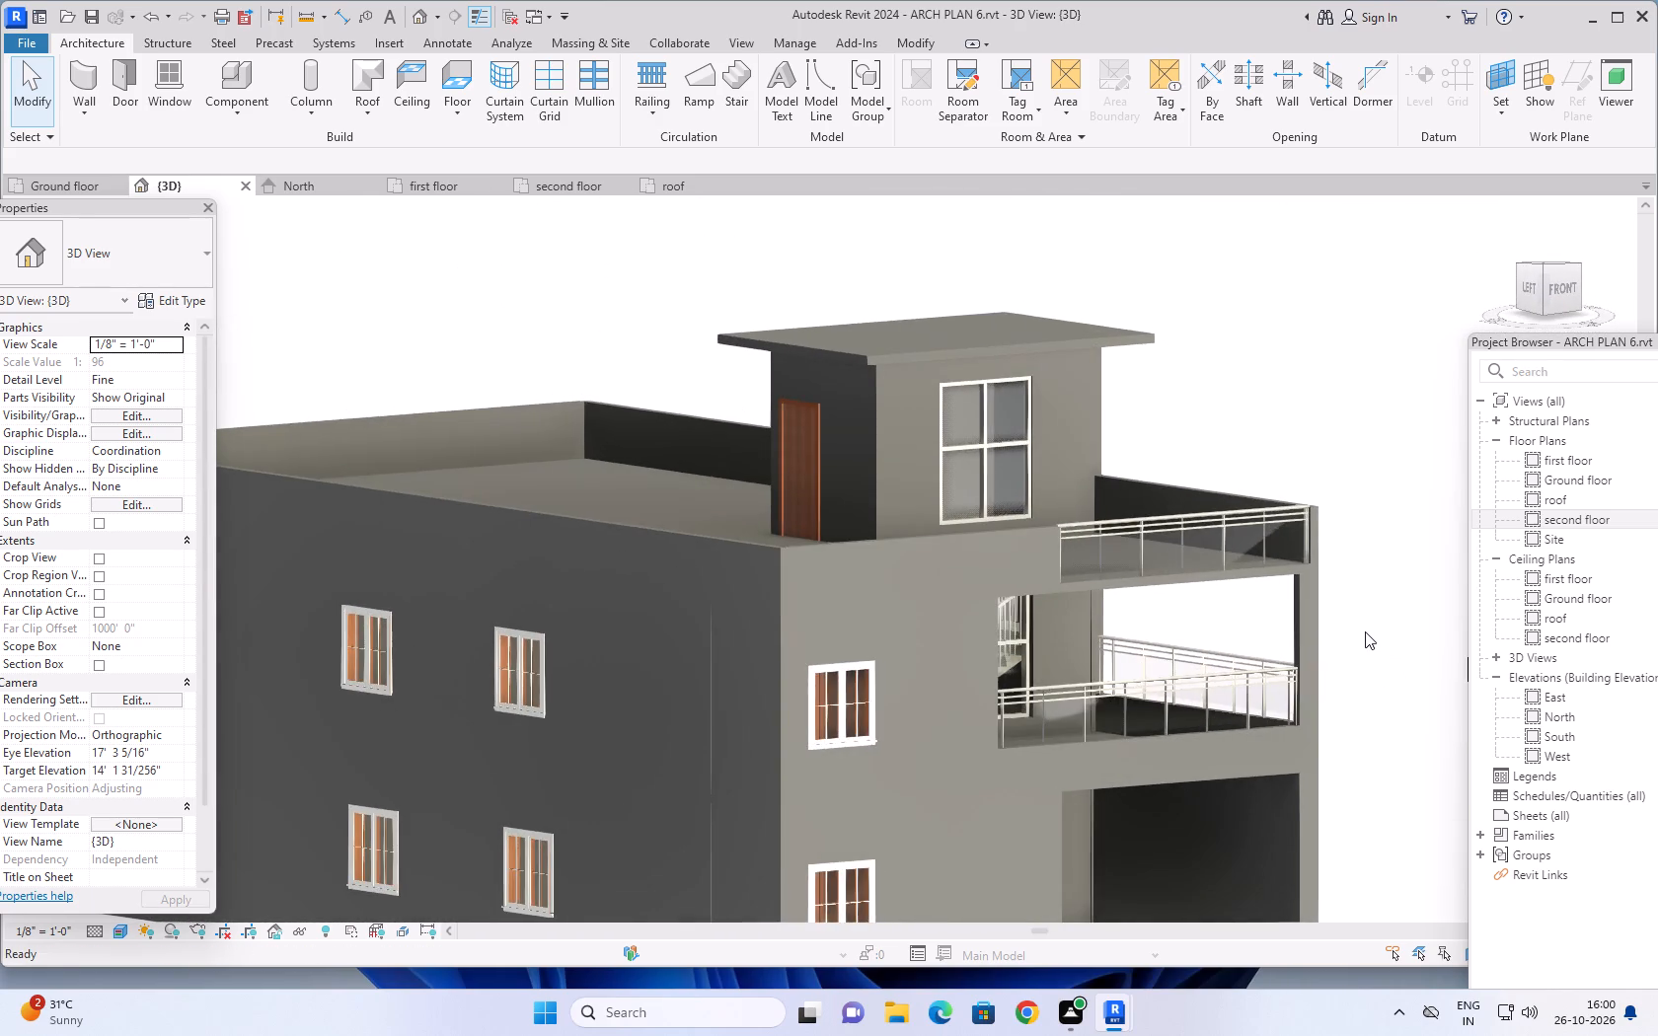
scroll(1369, 629, "down", 1)
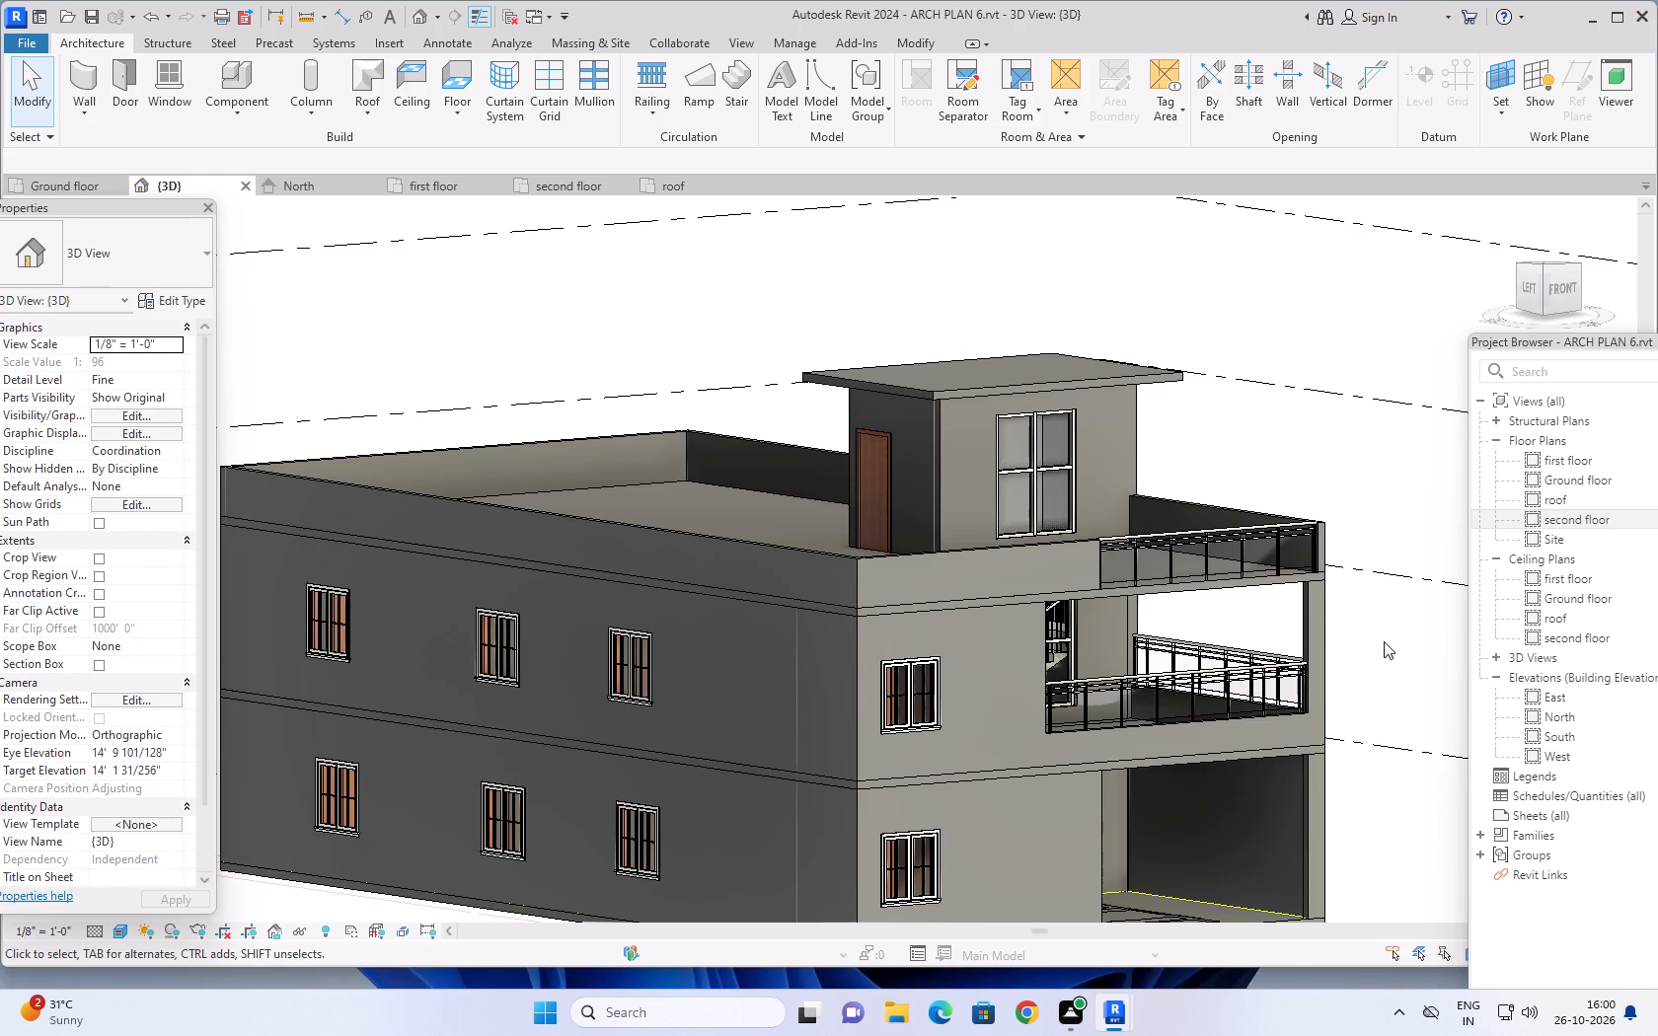
scroll(1389, 634, "down", 1)
middle_click_drag(1361, 629, 1219, 607)
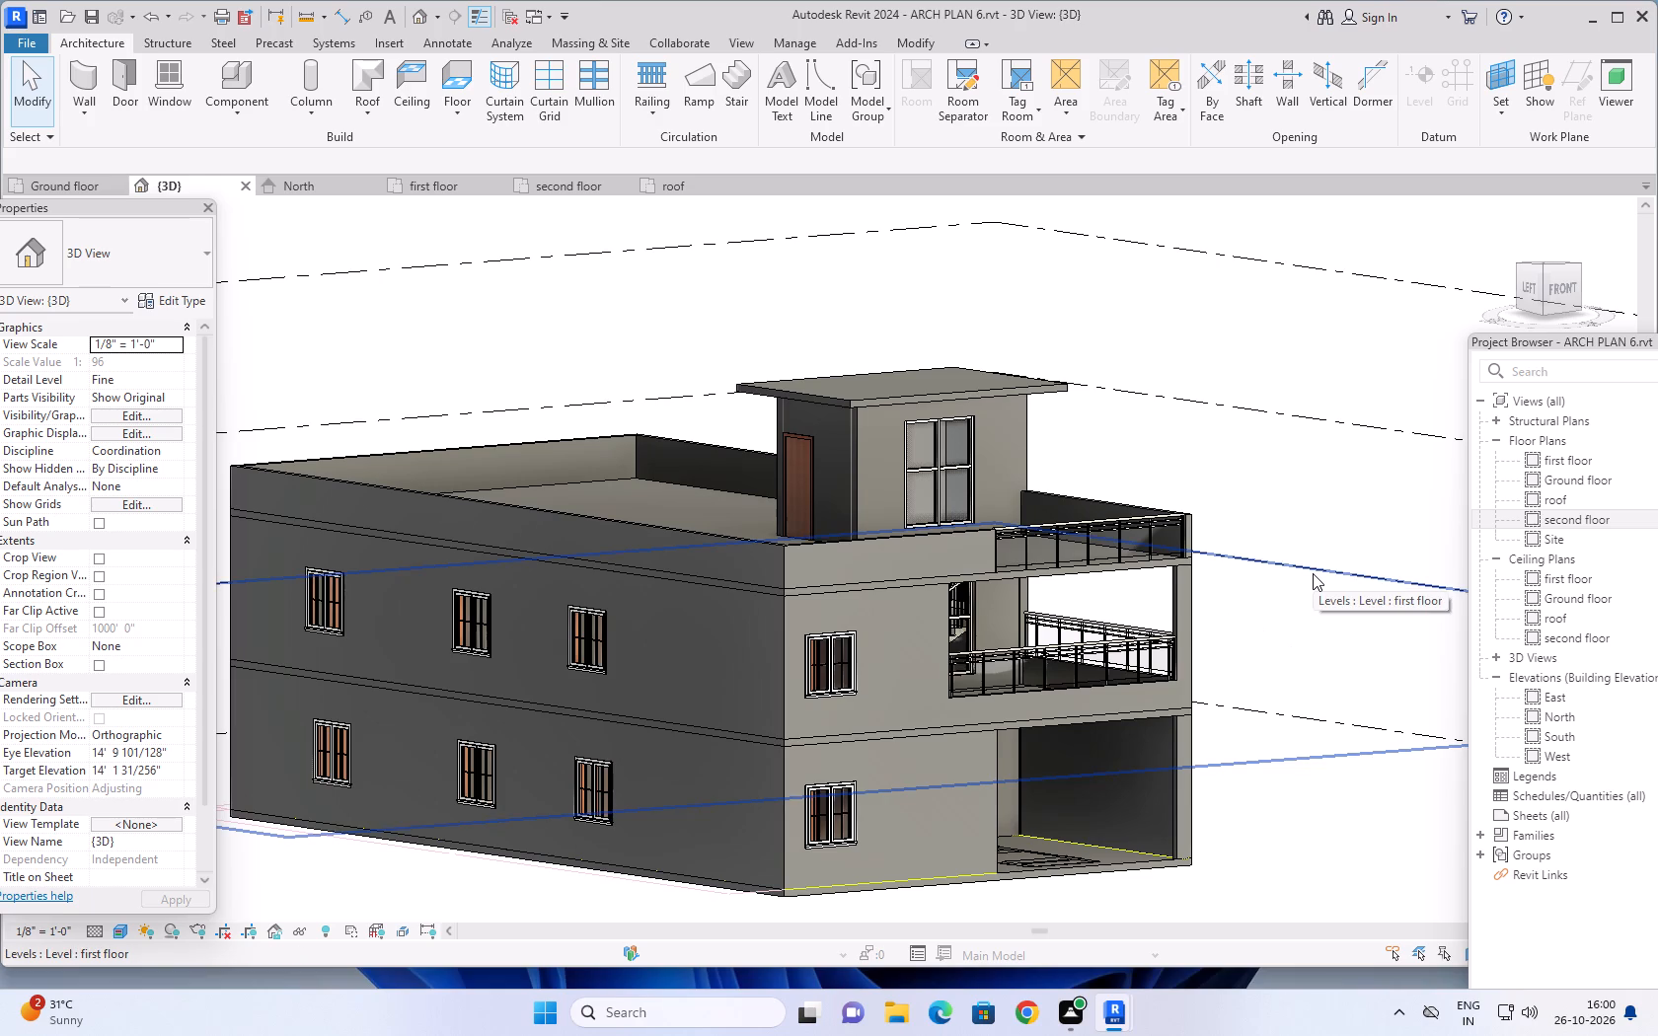
middle_click_drag(1312, 622, 1299, 616)
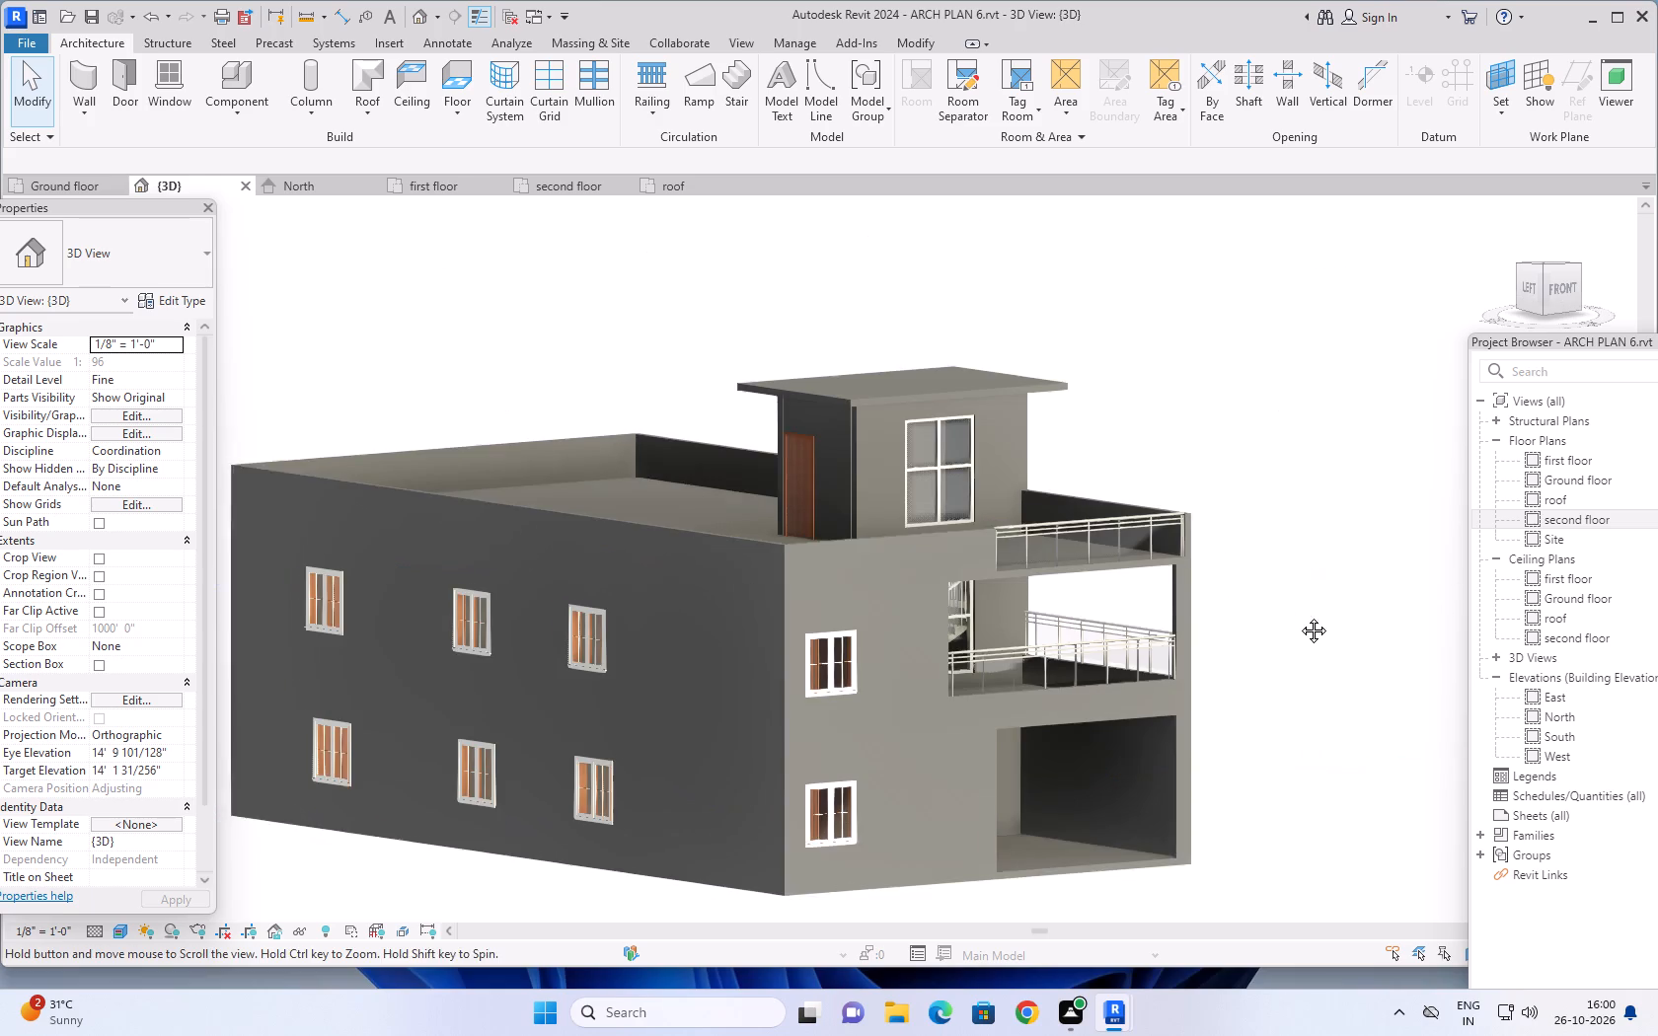
middle_click_drag(1299, 616, 1241, 600)
middle_click_drag(1274, 582, 1201, 596)
middle_click_drag(1203, 596, 1197, 603)
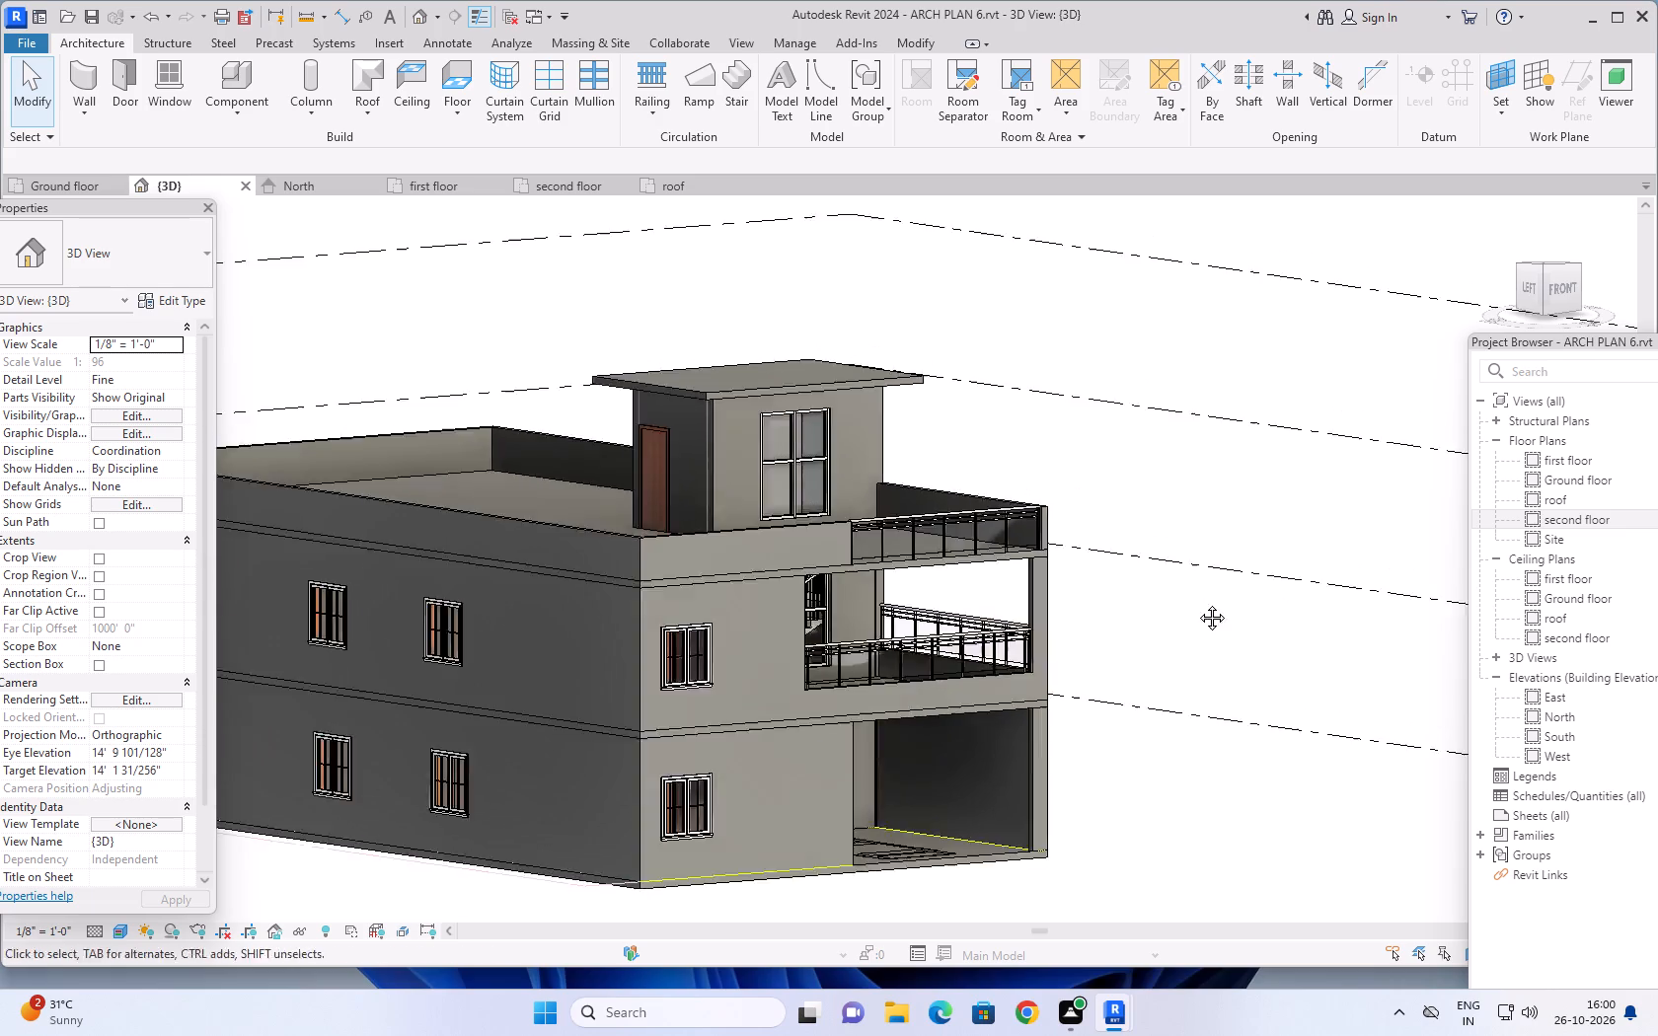
middle_click_drag(1197, 603, 1157, 710)
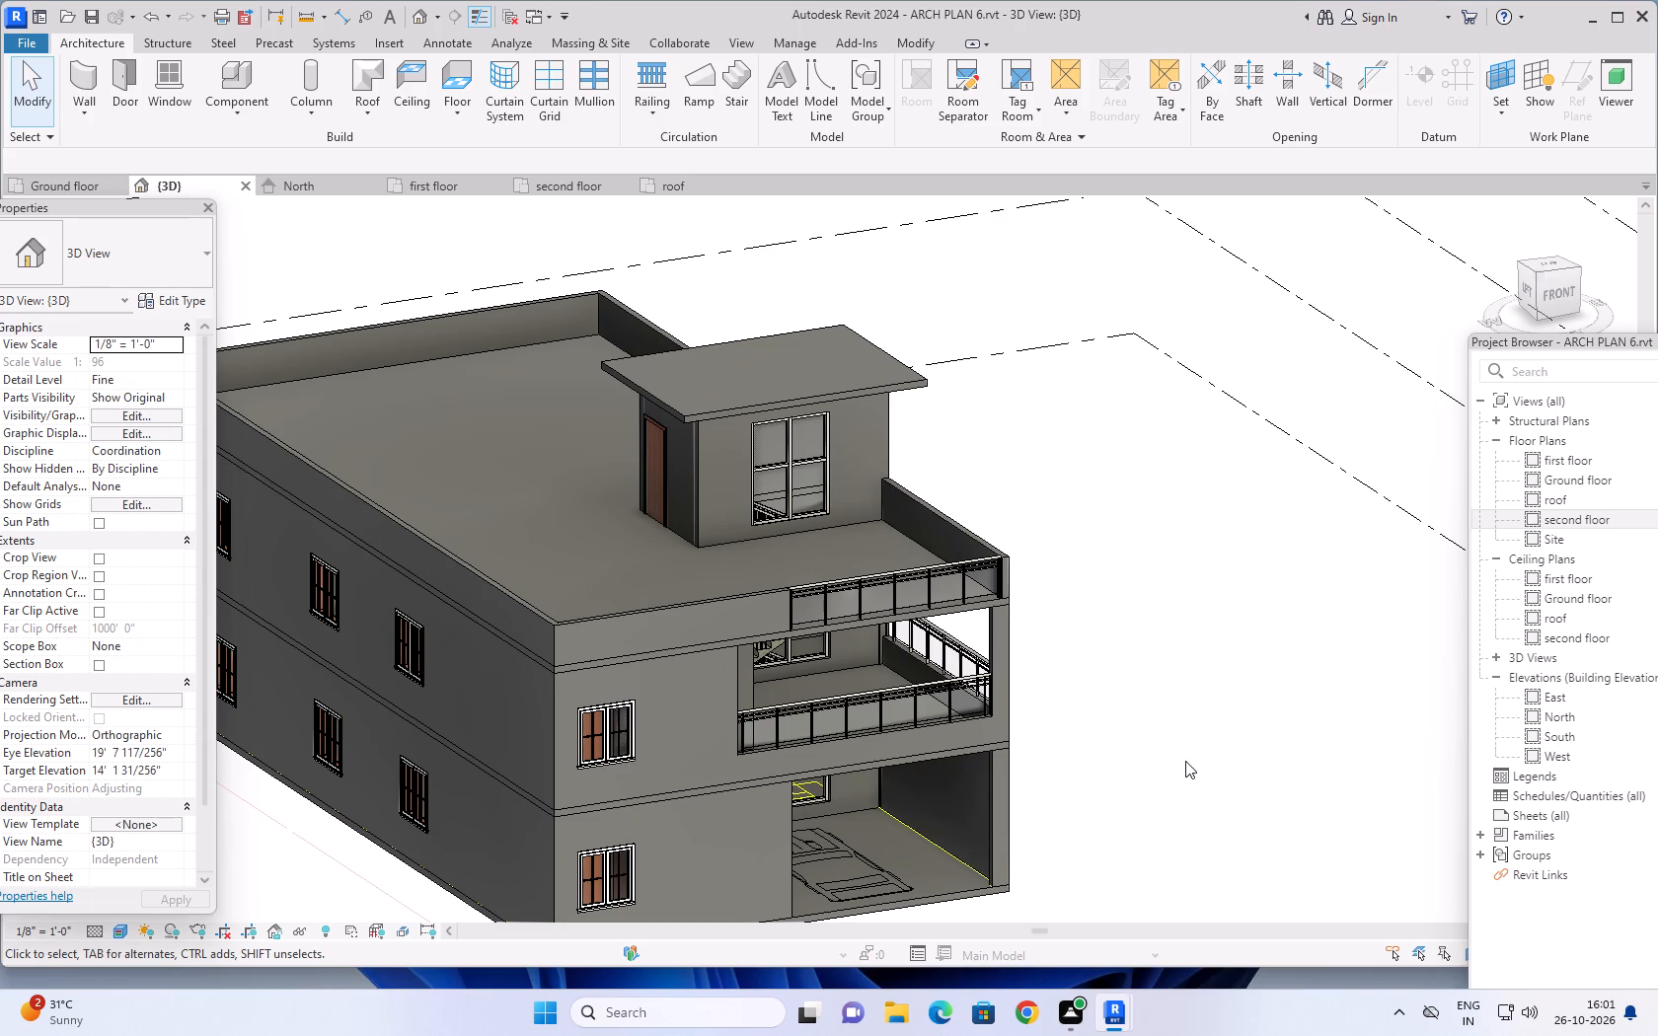
Examine the house from the front-west and front-east corners, checking the roof terrace, stair room, balcony railings and side windows.
middle_click_drag(1185, 772, 1210, 721)
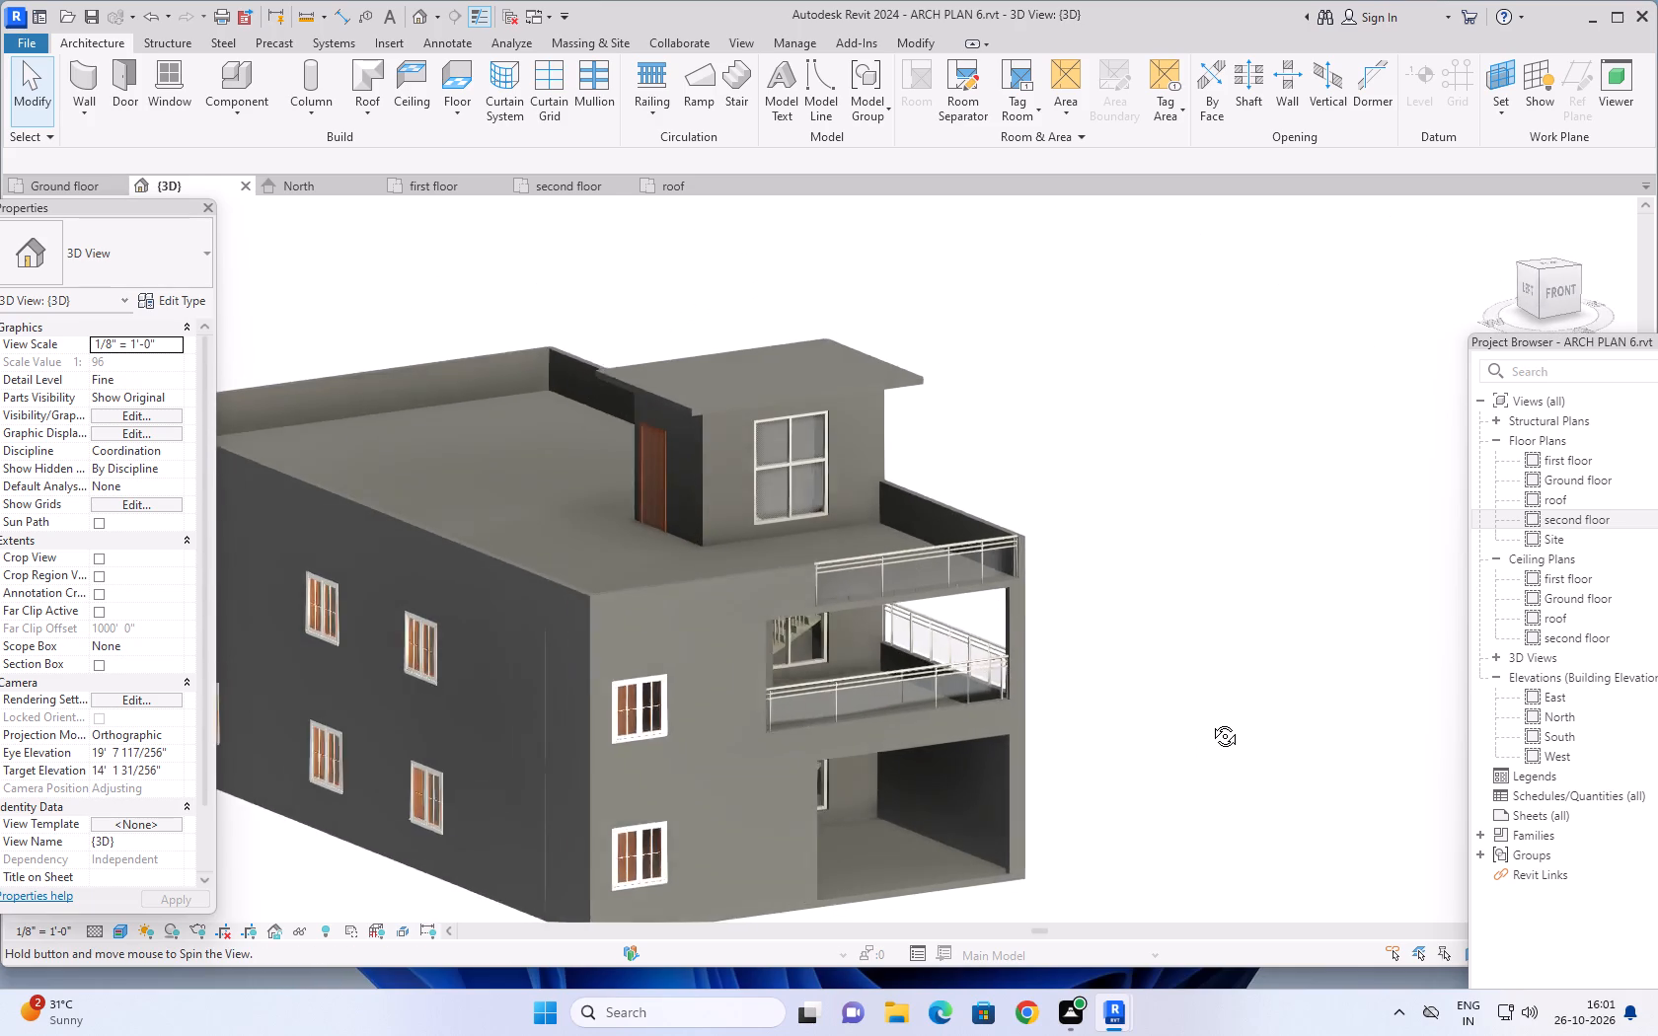
middle_click_drag(1210, 721, 1206, 686)
middle_click_drag(1205, 672, 1239, 676)
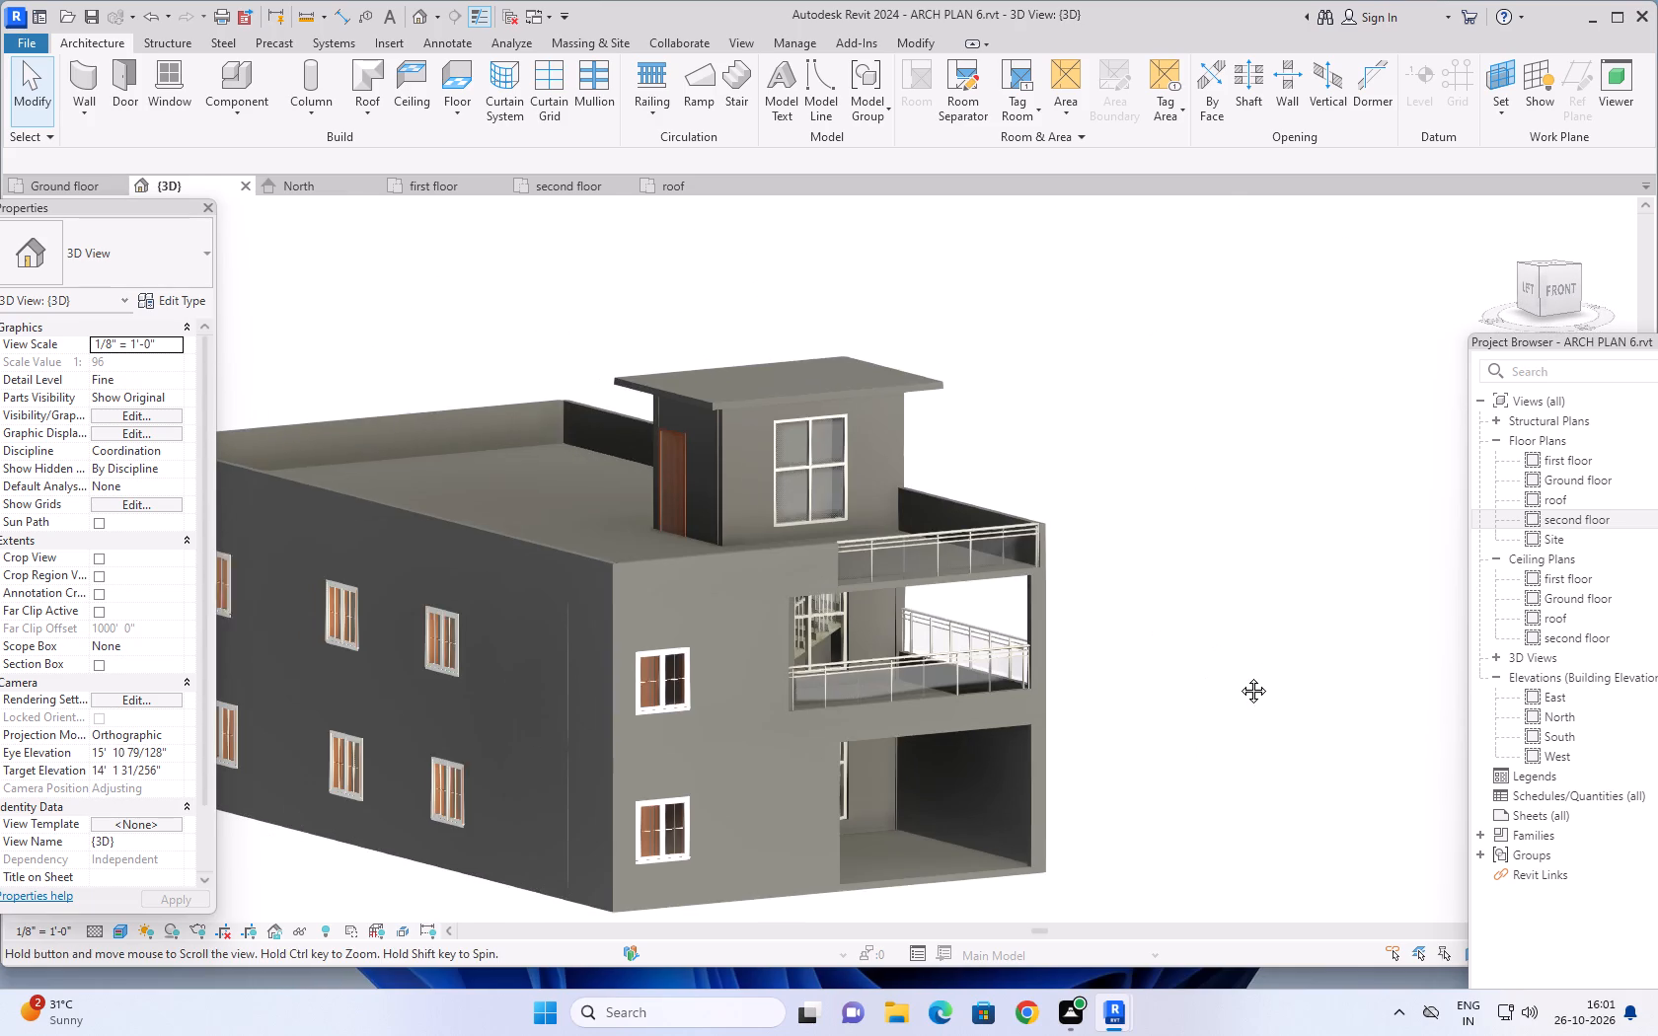
middle_click_drag(1239, 676, 1241, 676)
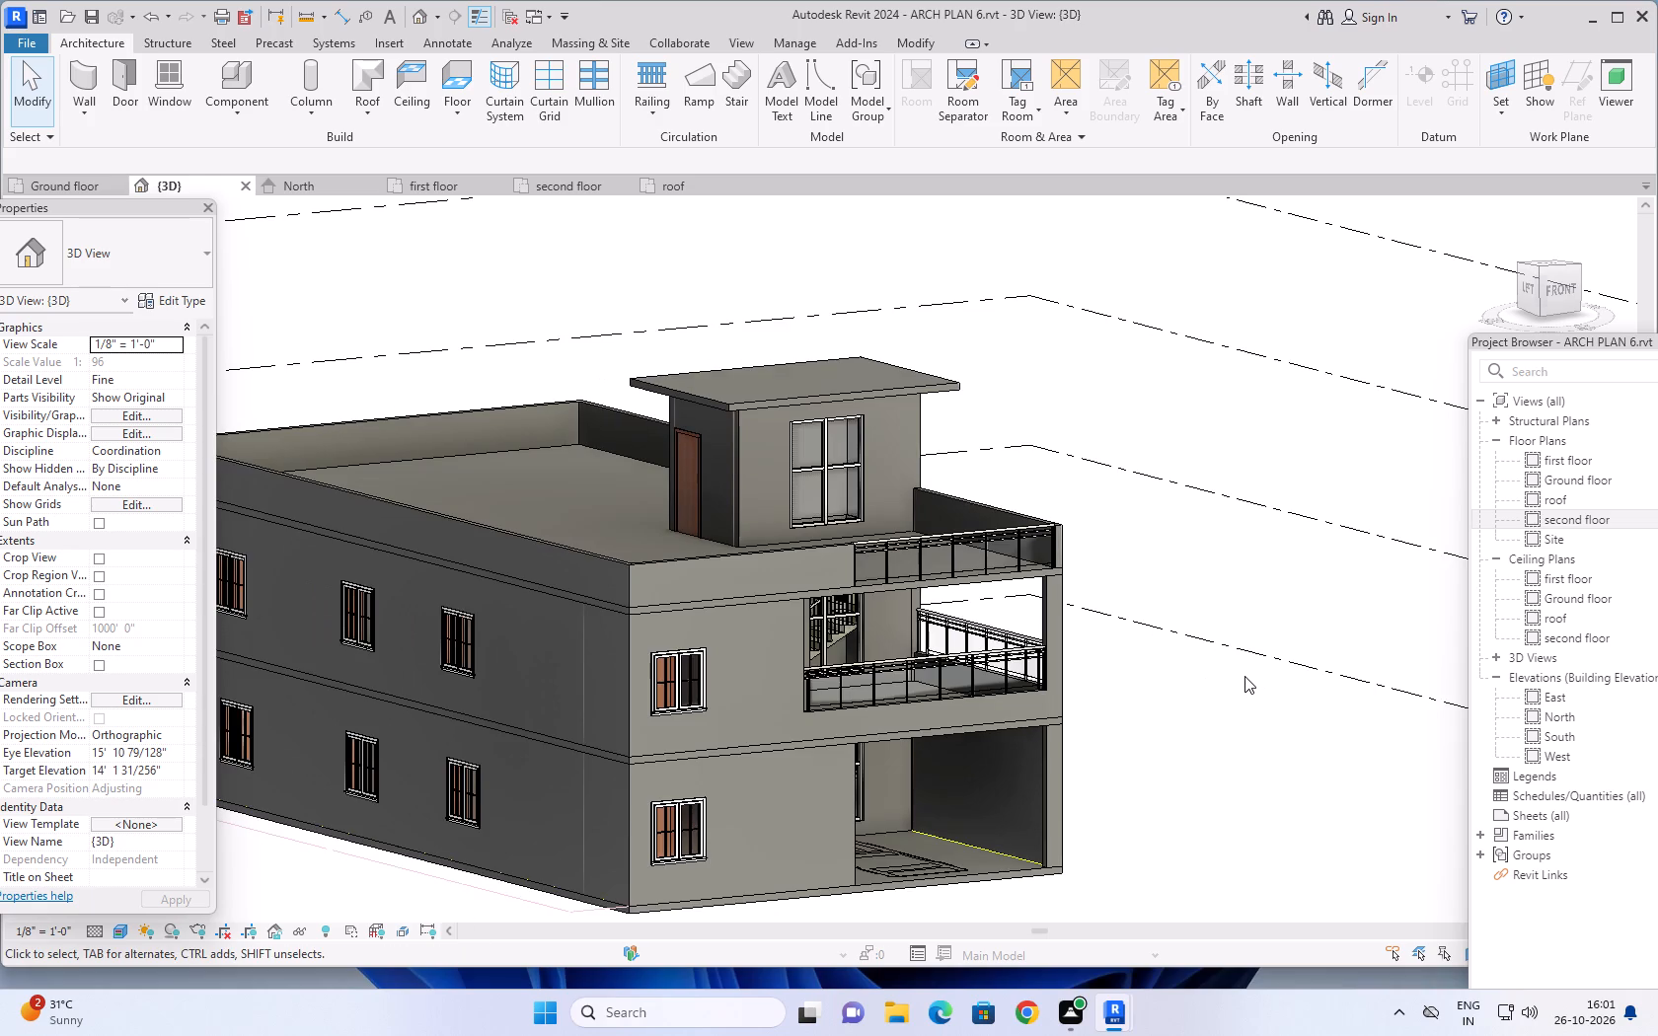
middle_click_drag(1178, 710, 1230, 691)
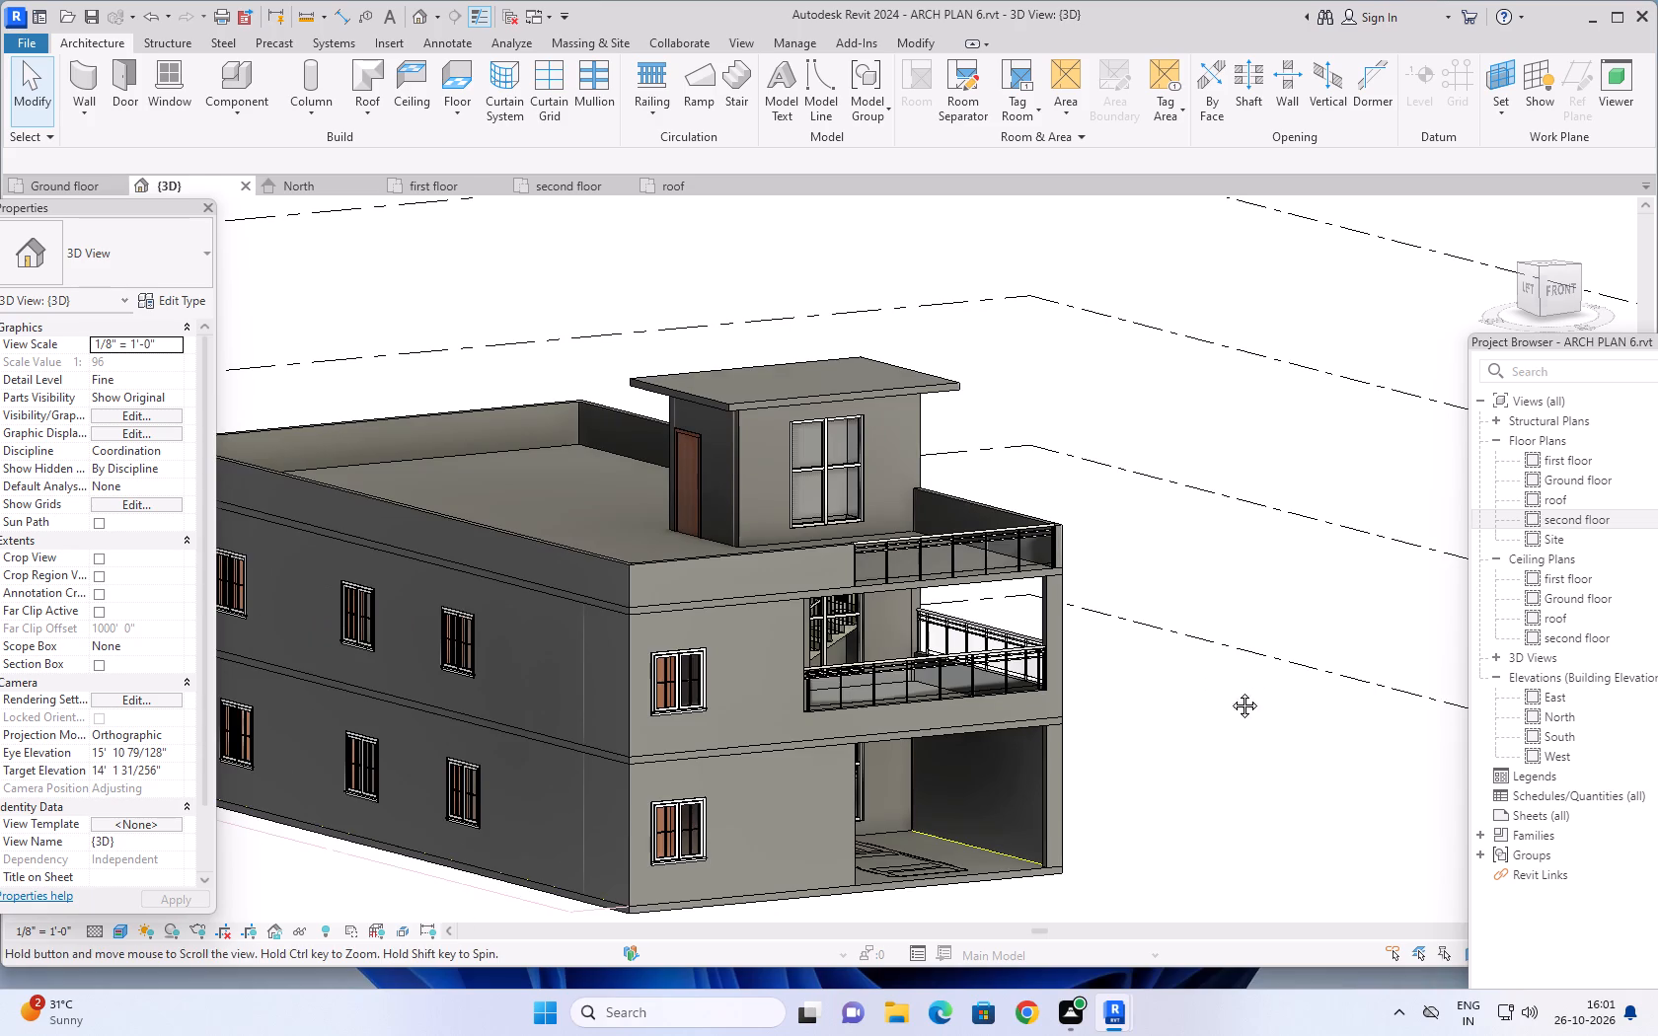
middle_click_drag(1230, 691, 1317, 664)
middle_click_drag(1330, 670, 1081, 779, "shift")
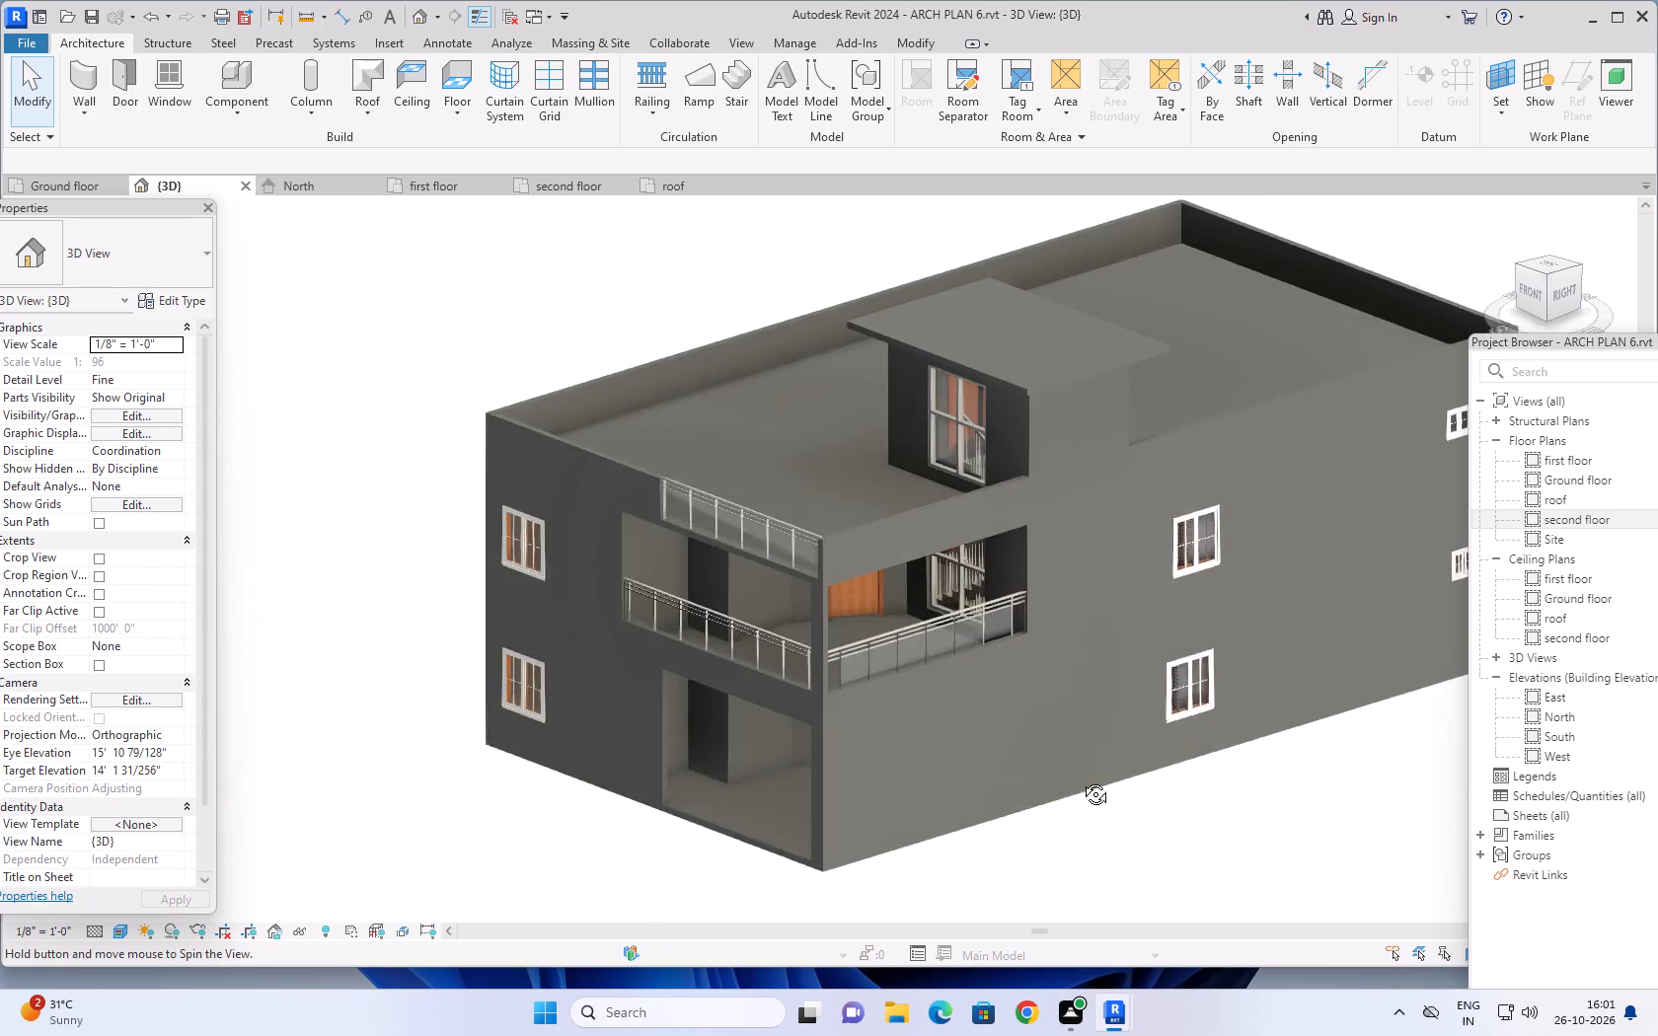
middle_click_drag(1081, 779, 1304, 778, "shift")
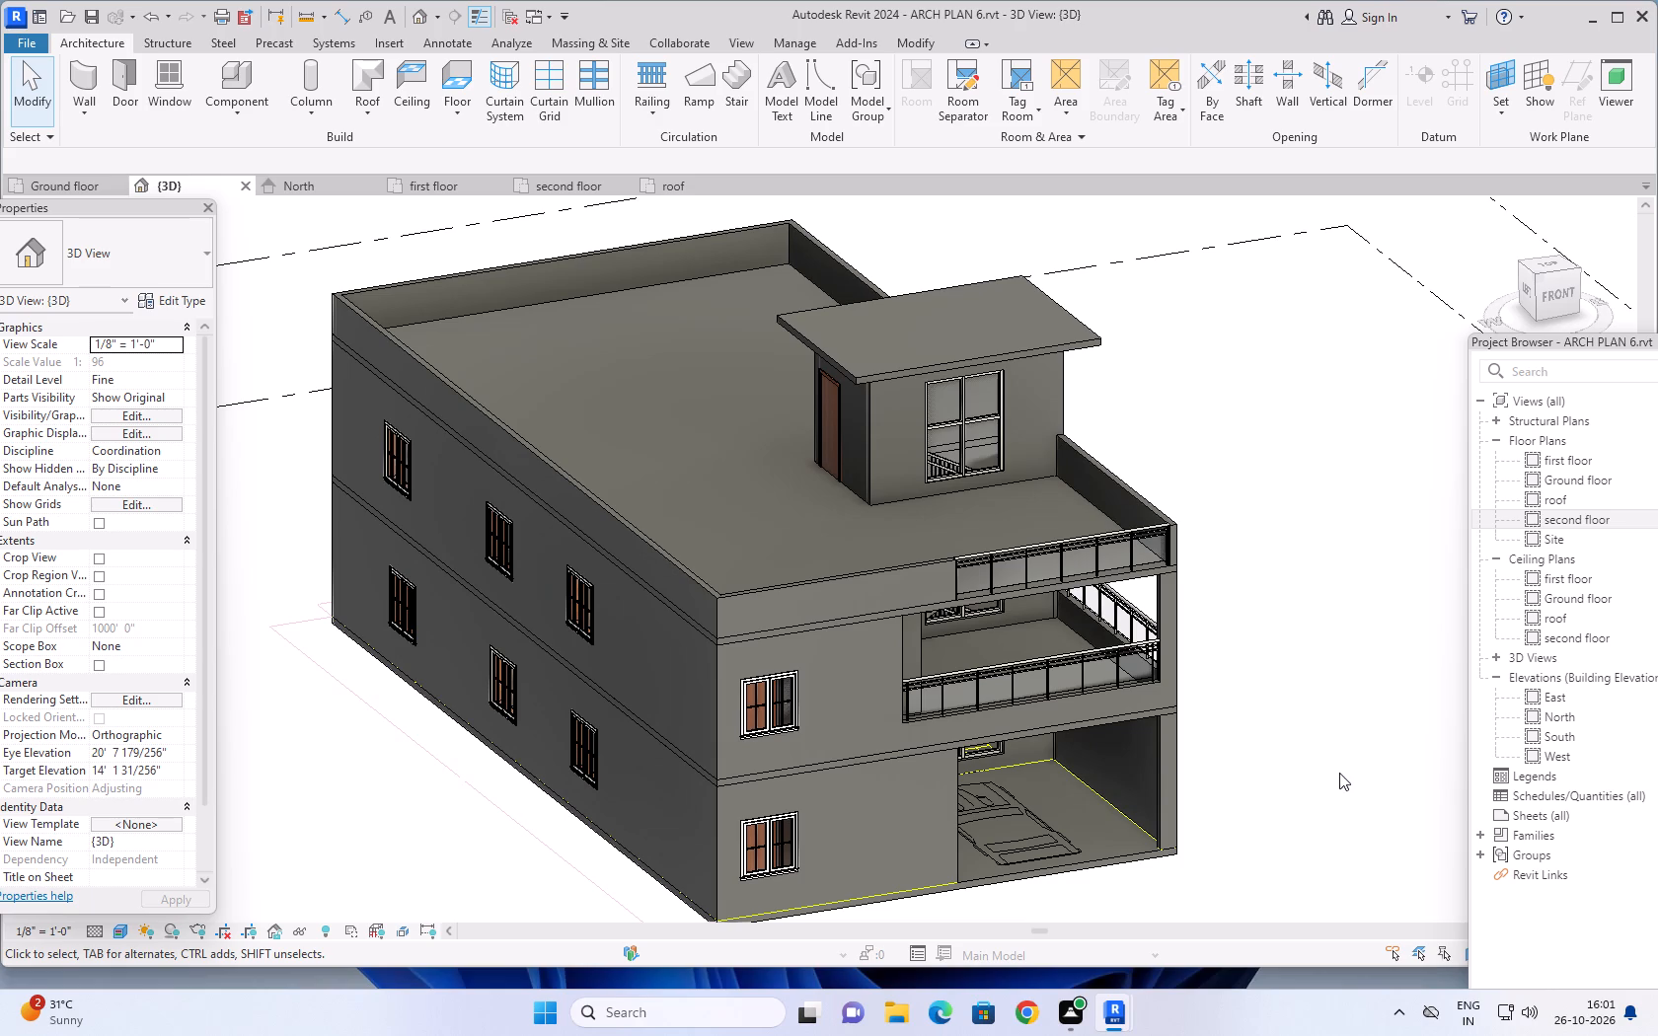
middle_click_drag(1282, 646, 1284, 582)
middle_click_drag(1314, 613, 1311, 603)
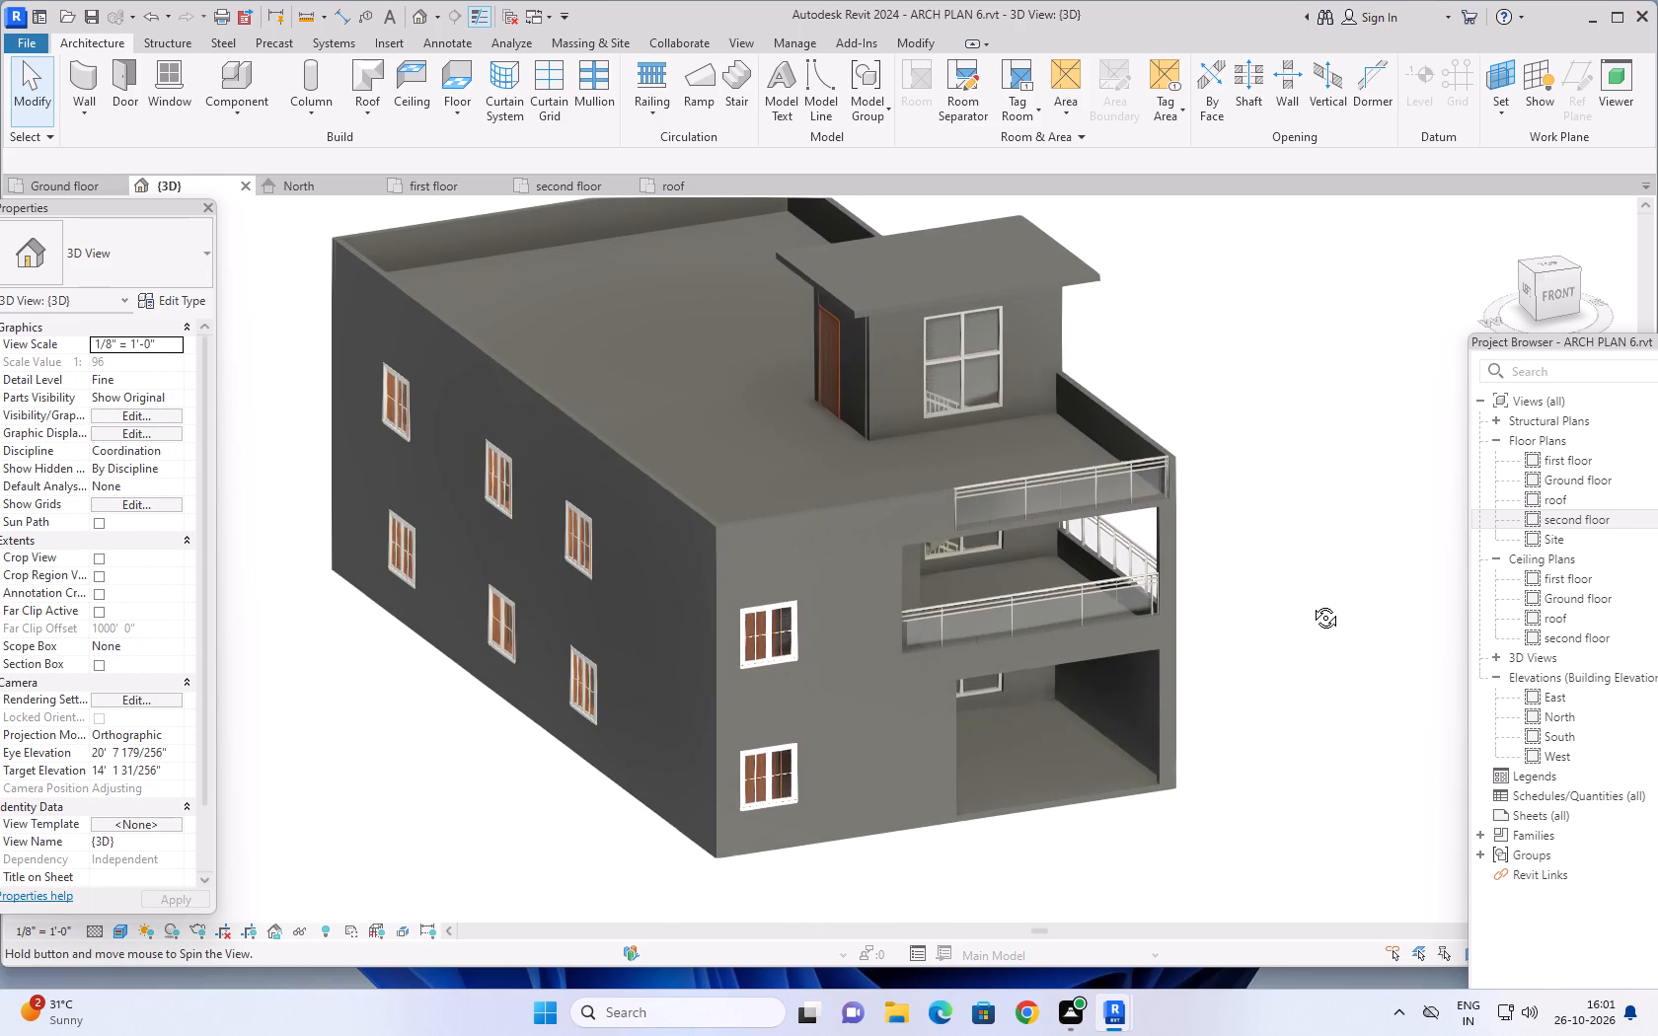
middle_click_drag(1311, 603, 1316, 603)
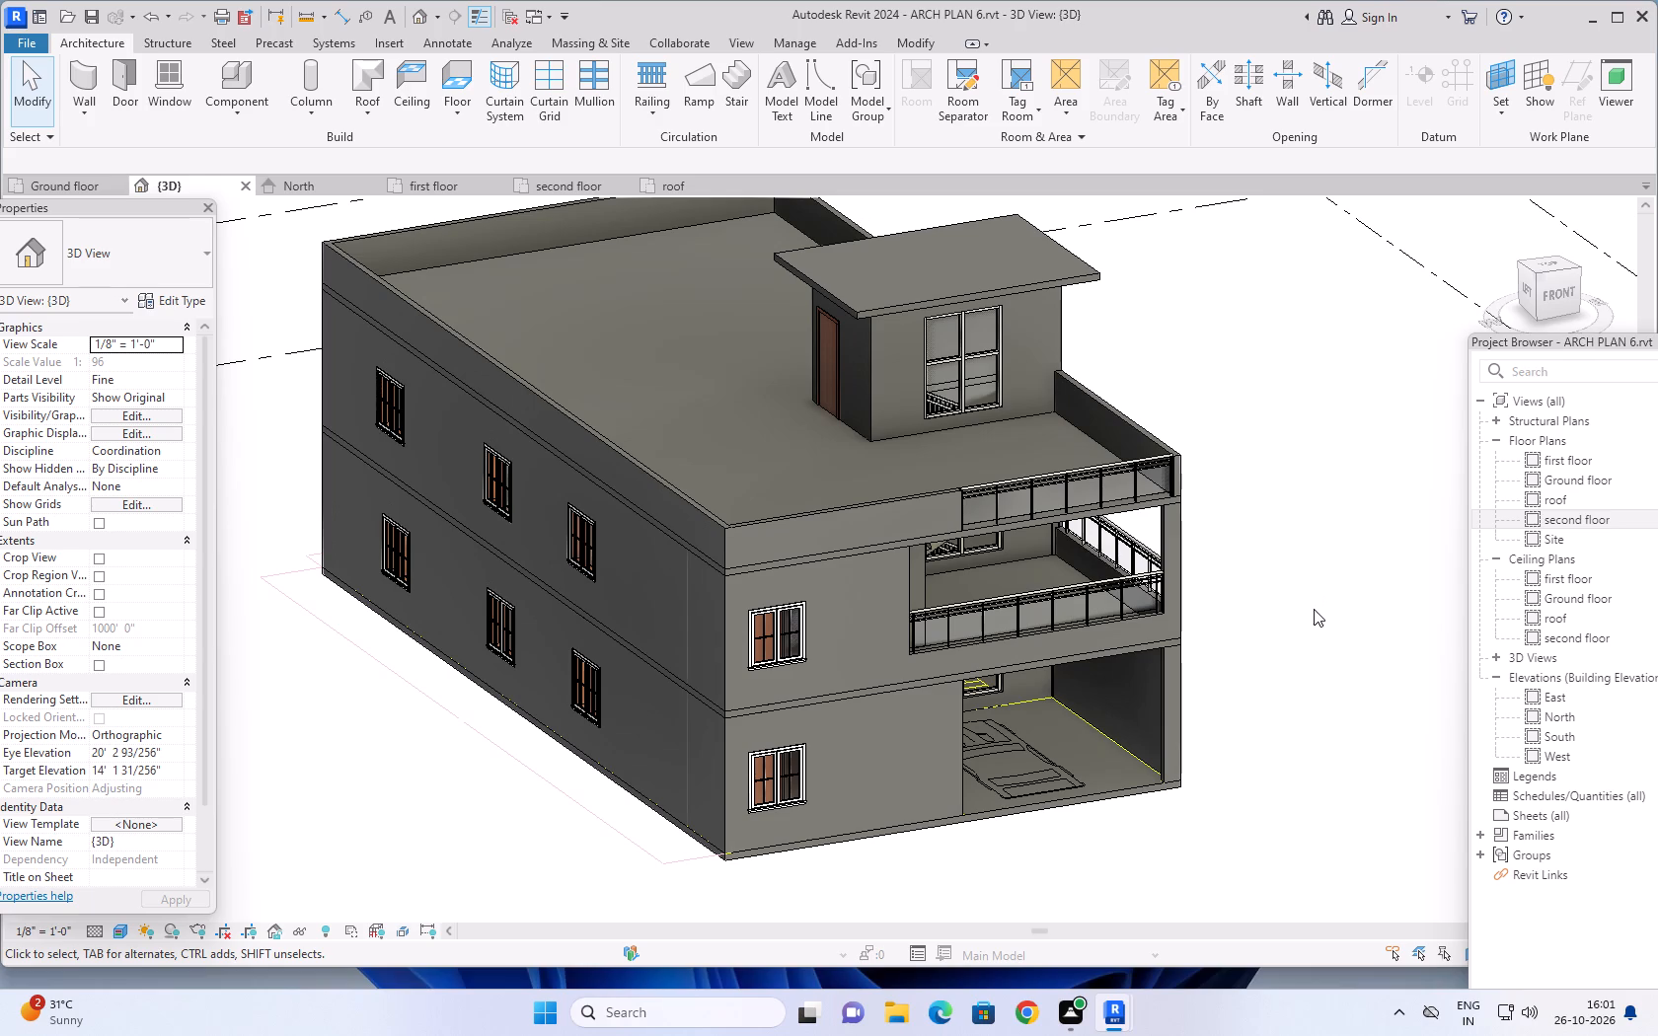
Examine the front facade at a low angle, checking the entrance doors, staircase windows, balcony railings and stair-room roof overhang.
middle_click_drag(1302, 574, 1265, 415, "shift")
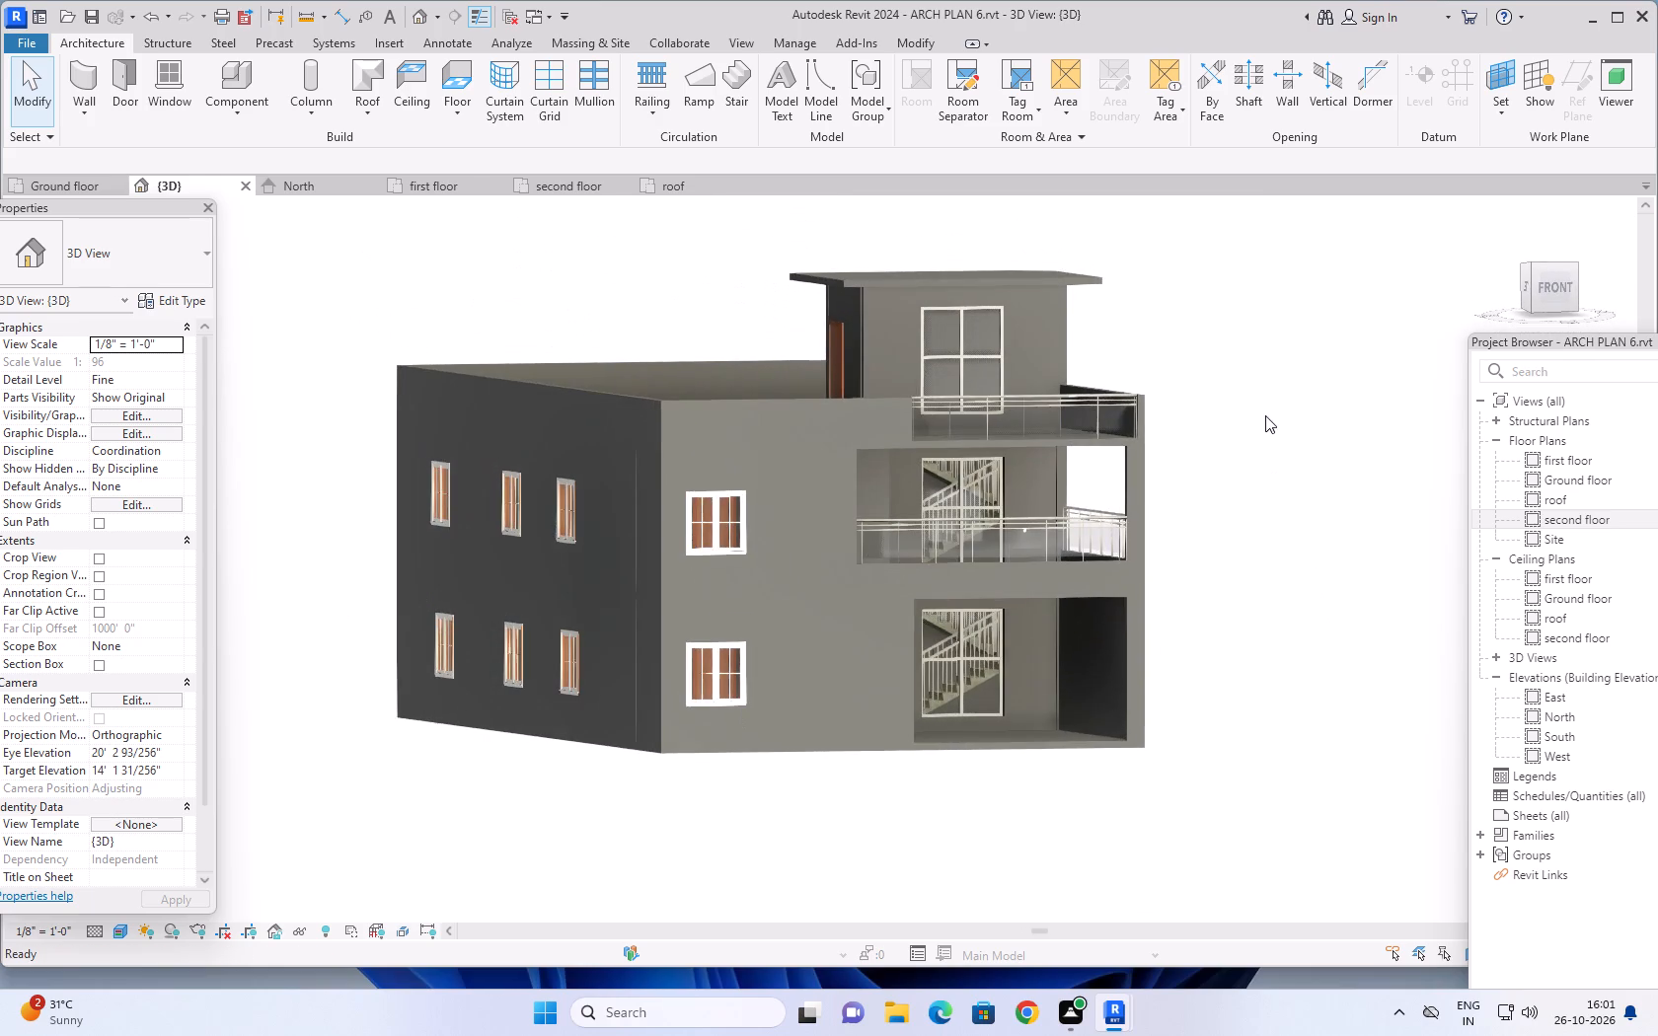
middle_click_drag(1259, 431, 1203, 451)
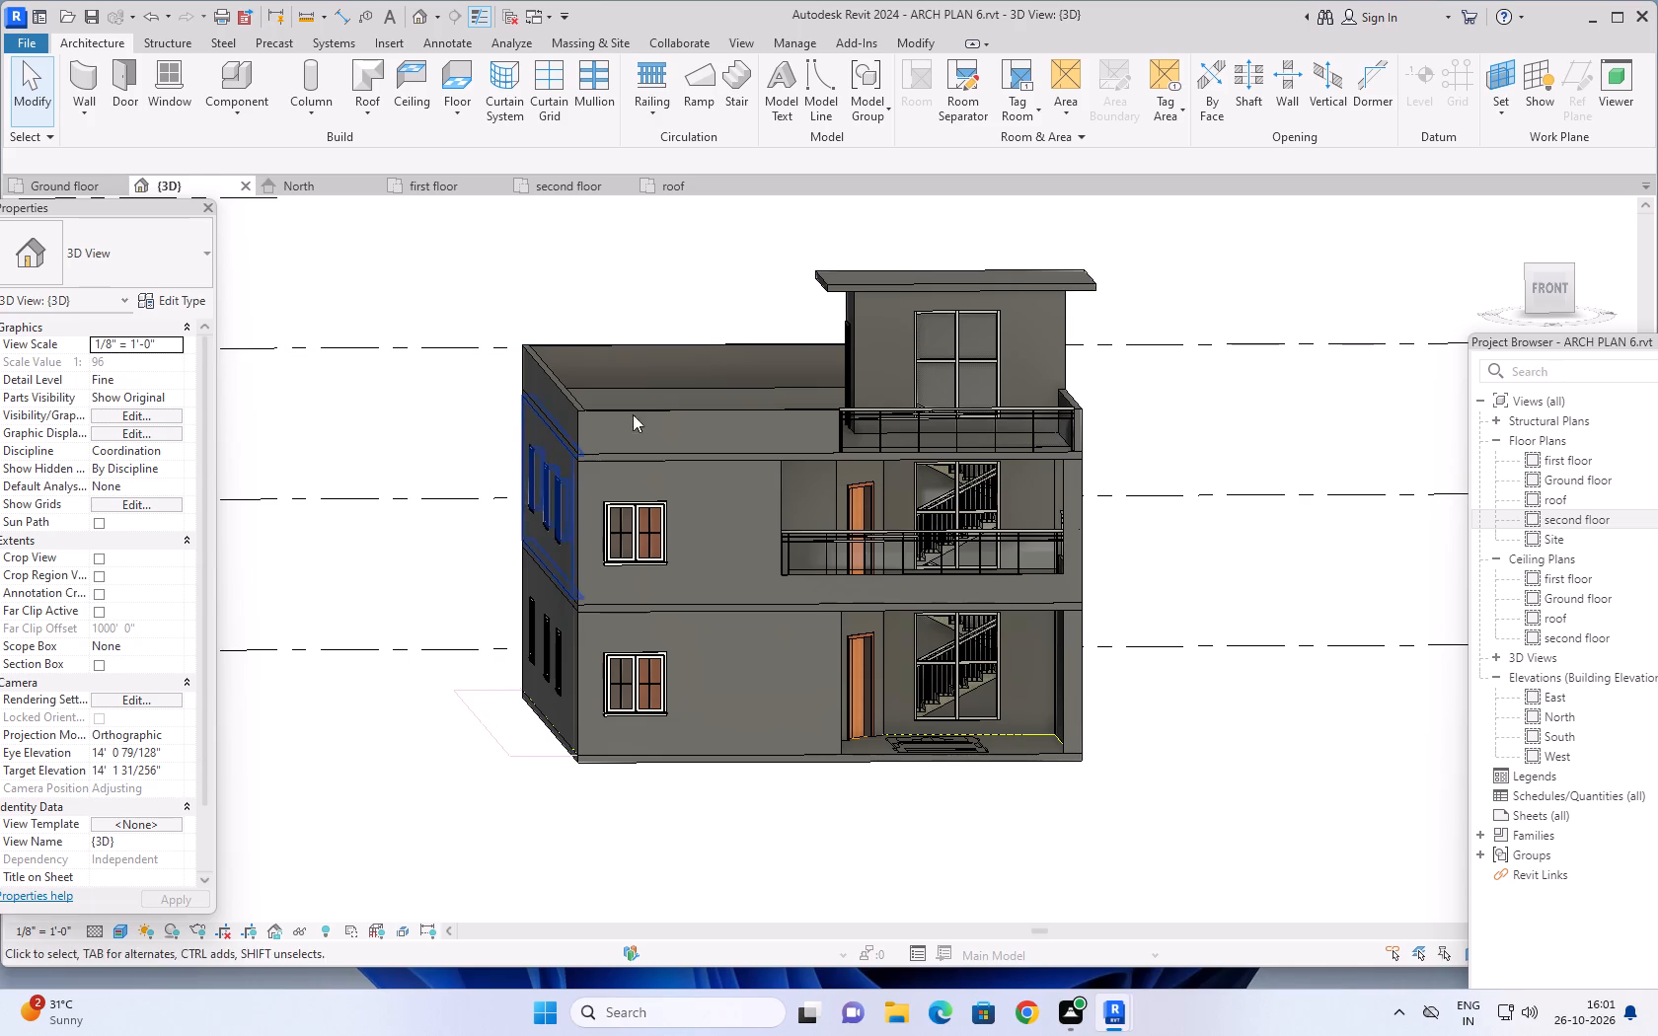
scroll(1249, 558, "down", 1)
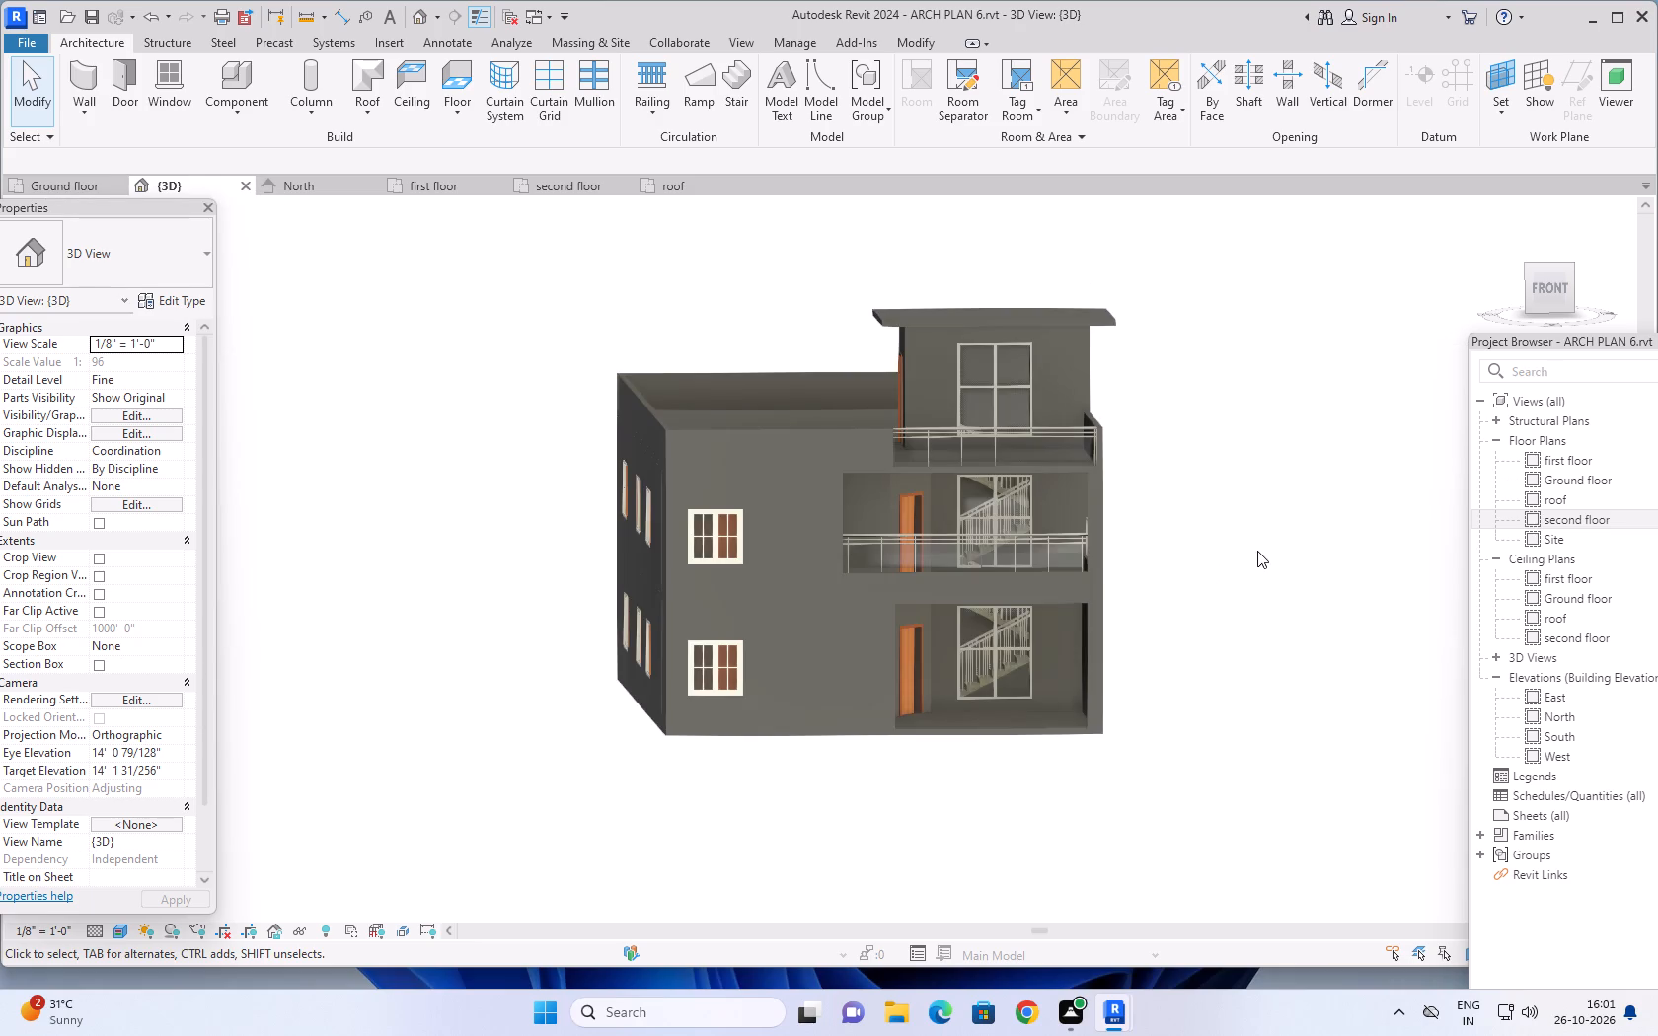
middle_click_drag(1257, 551, 1233, 573)
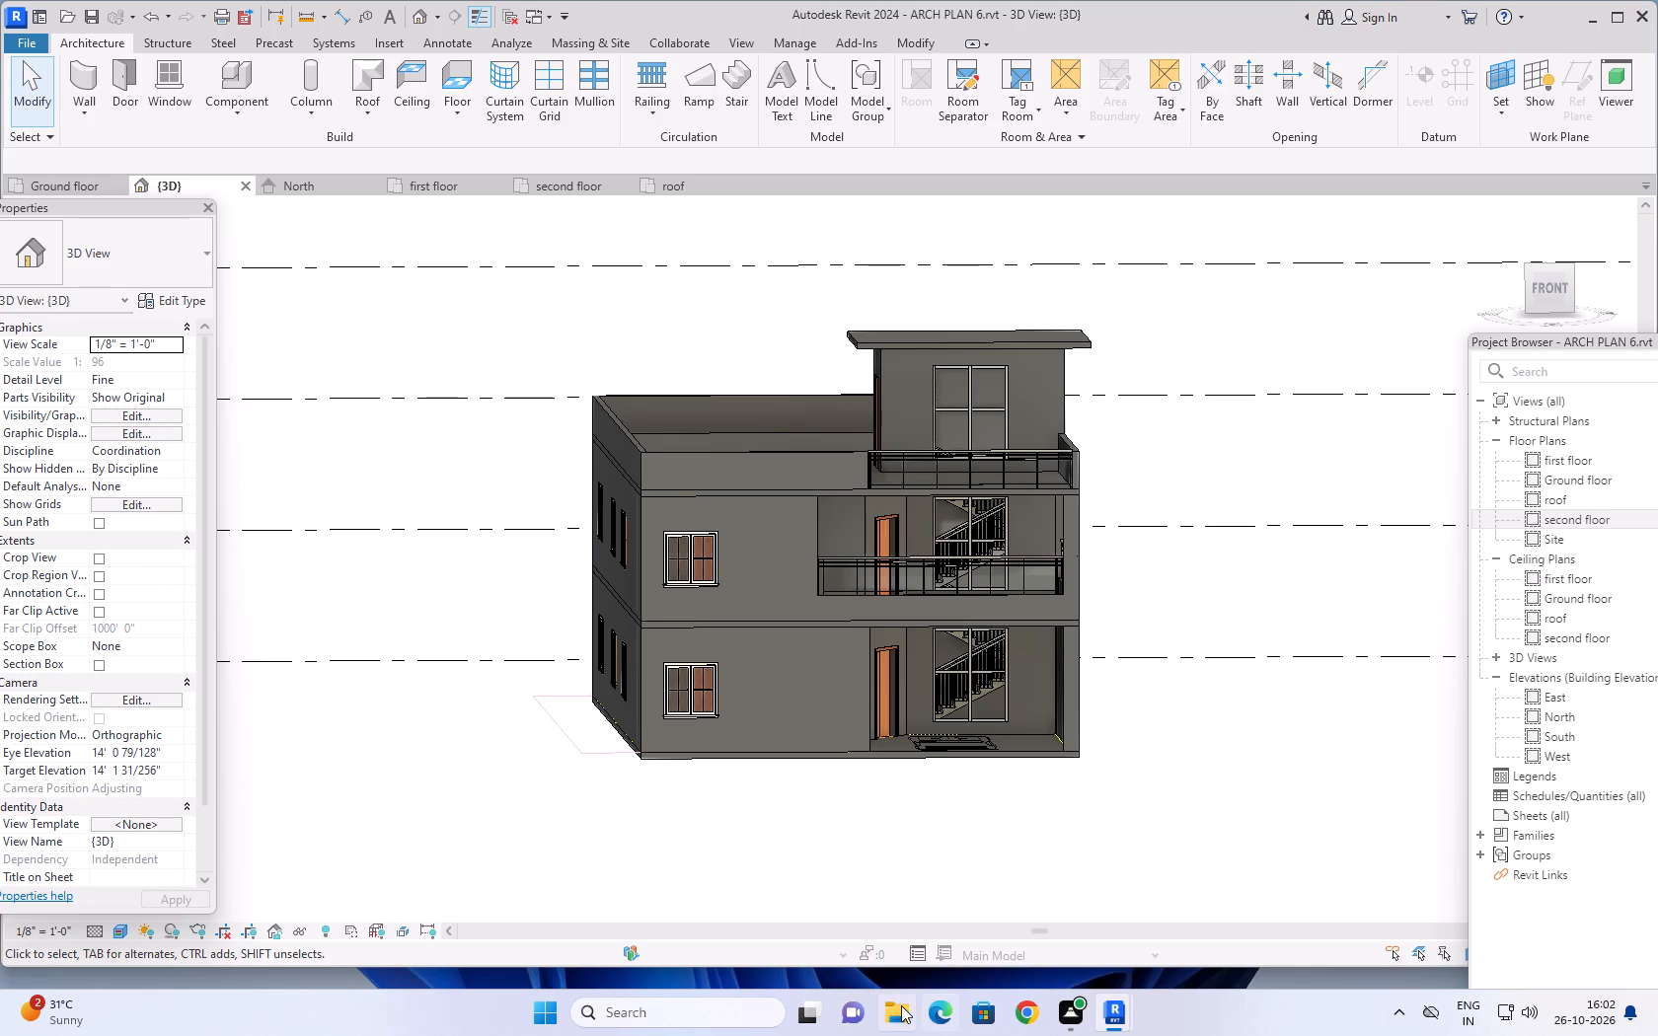
scroll(912, 1035, "down", 2)
scroll(943, 1032, "up", 1)
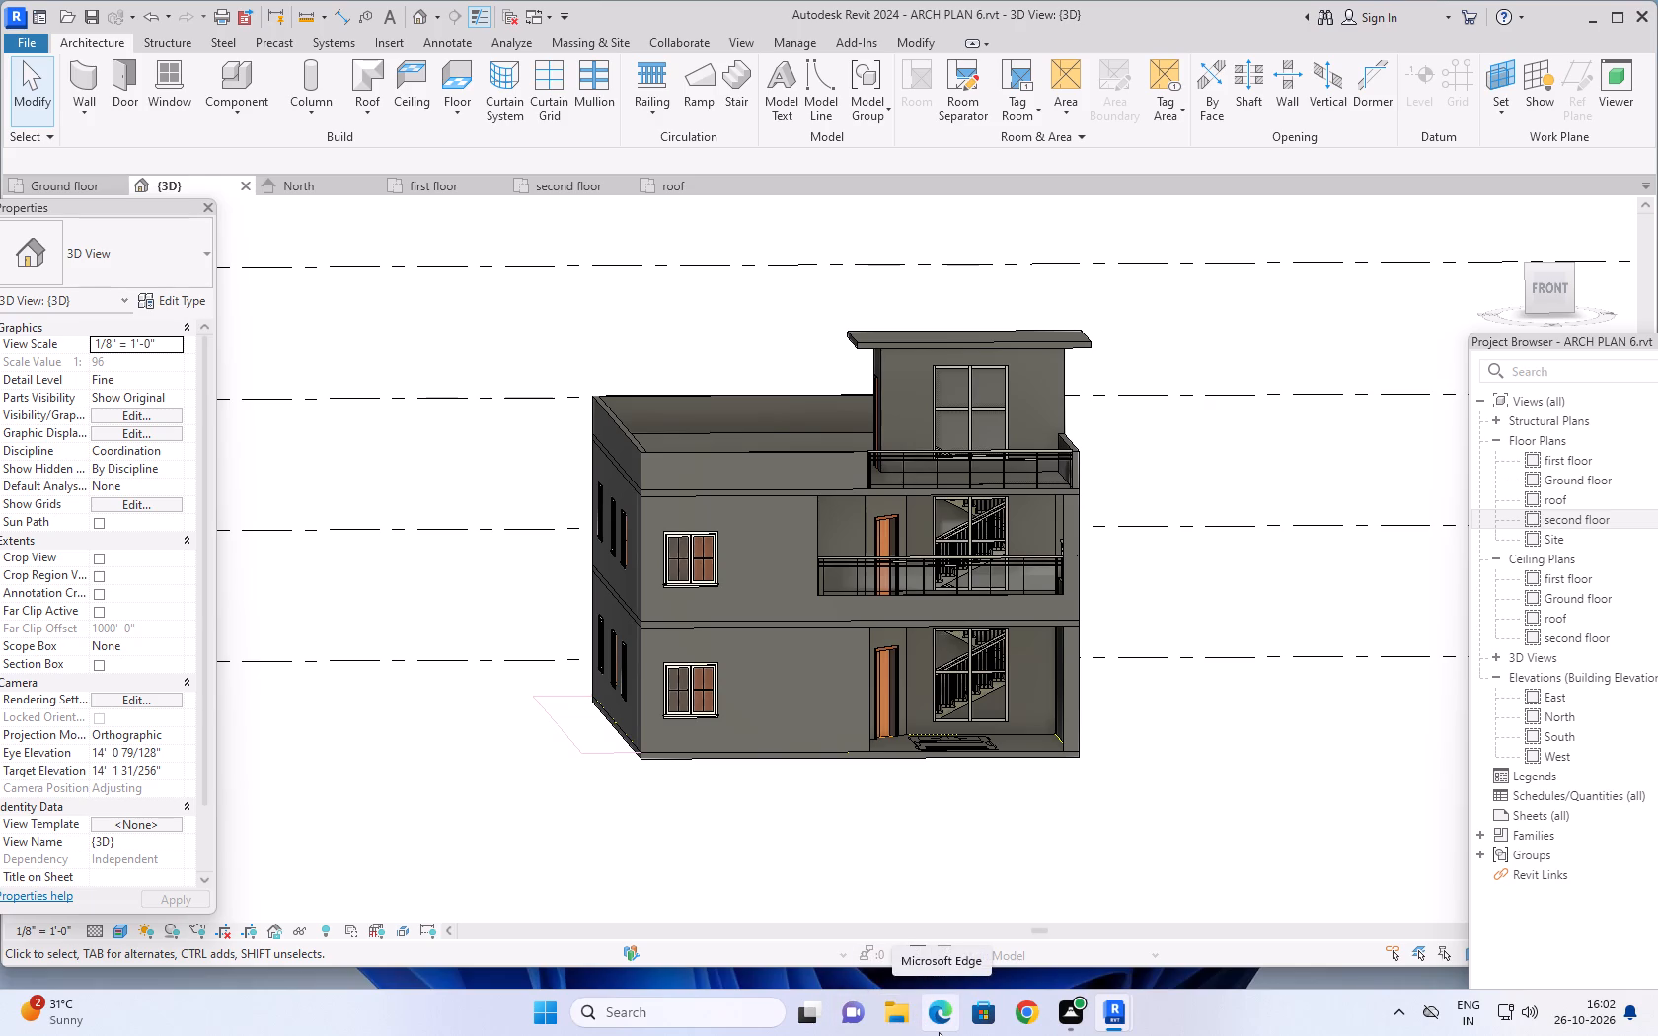
scroll(1166, 756, "down", 1)
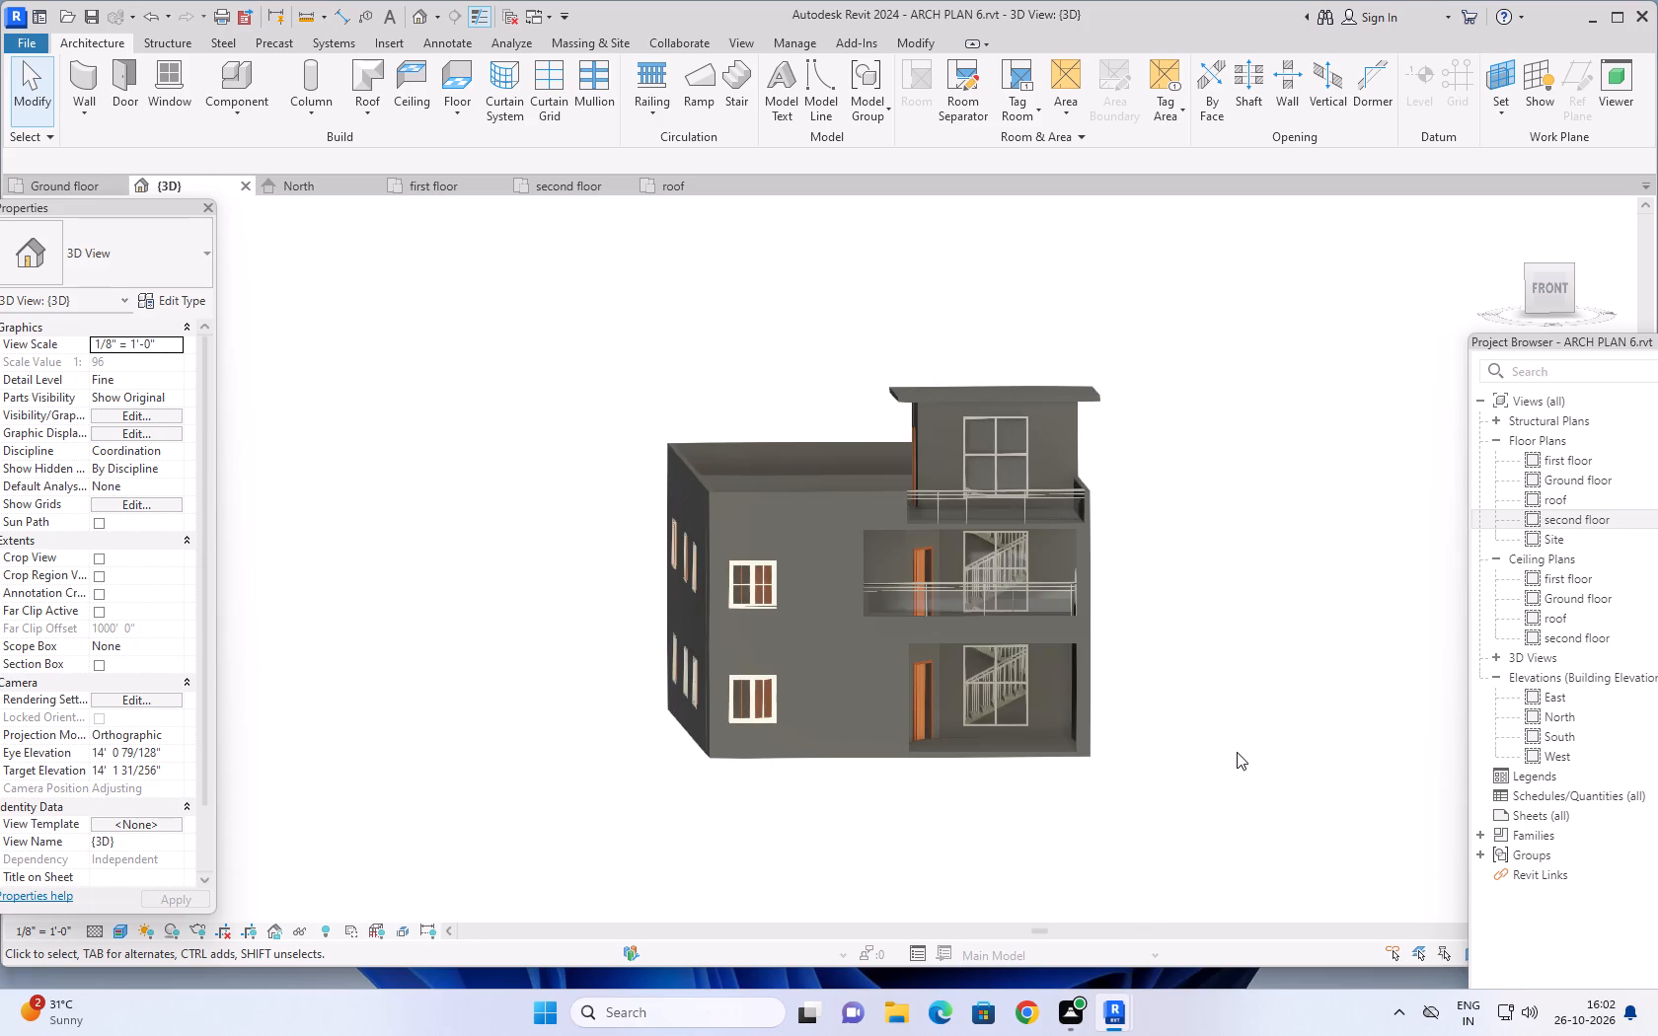
Examine the whole house from the front-west corner and around the east side, checking the parapet, balcony openings and car porch.
middle_click_drag(1225, 750, 1302, 792, "shift")
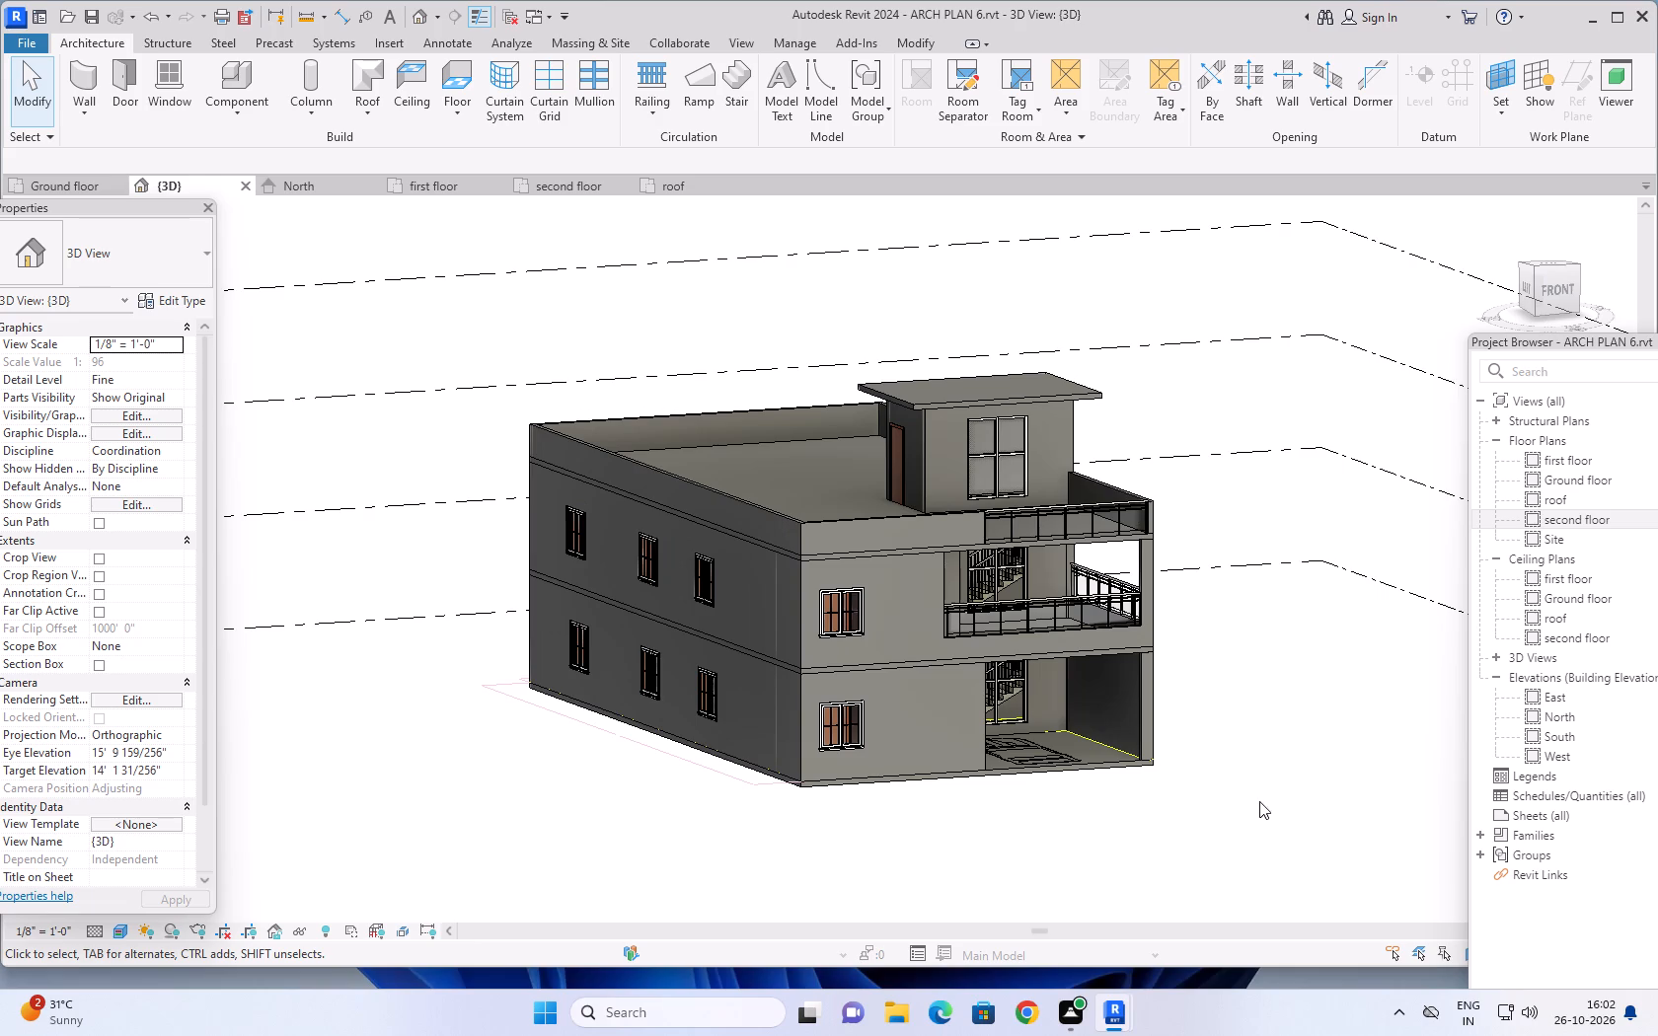
middle_click_drag(1277, 710, 1264, 726)
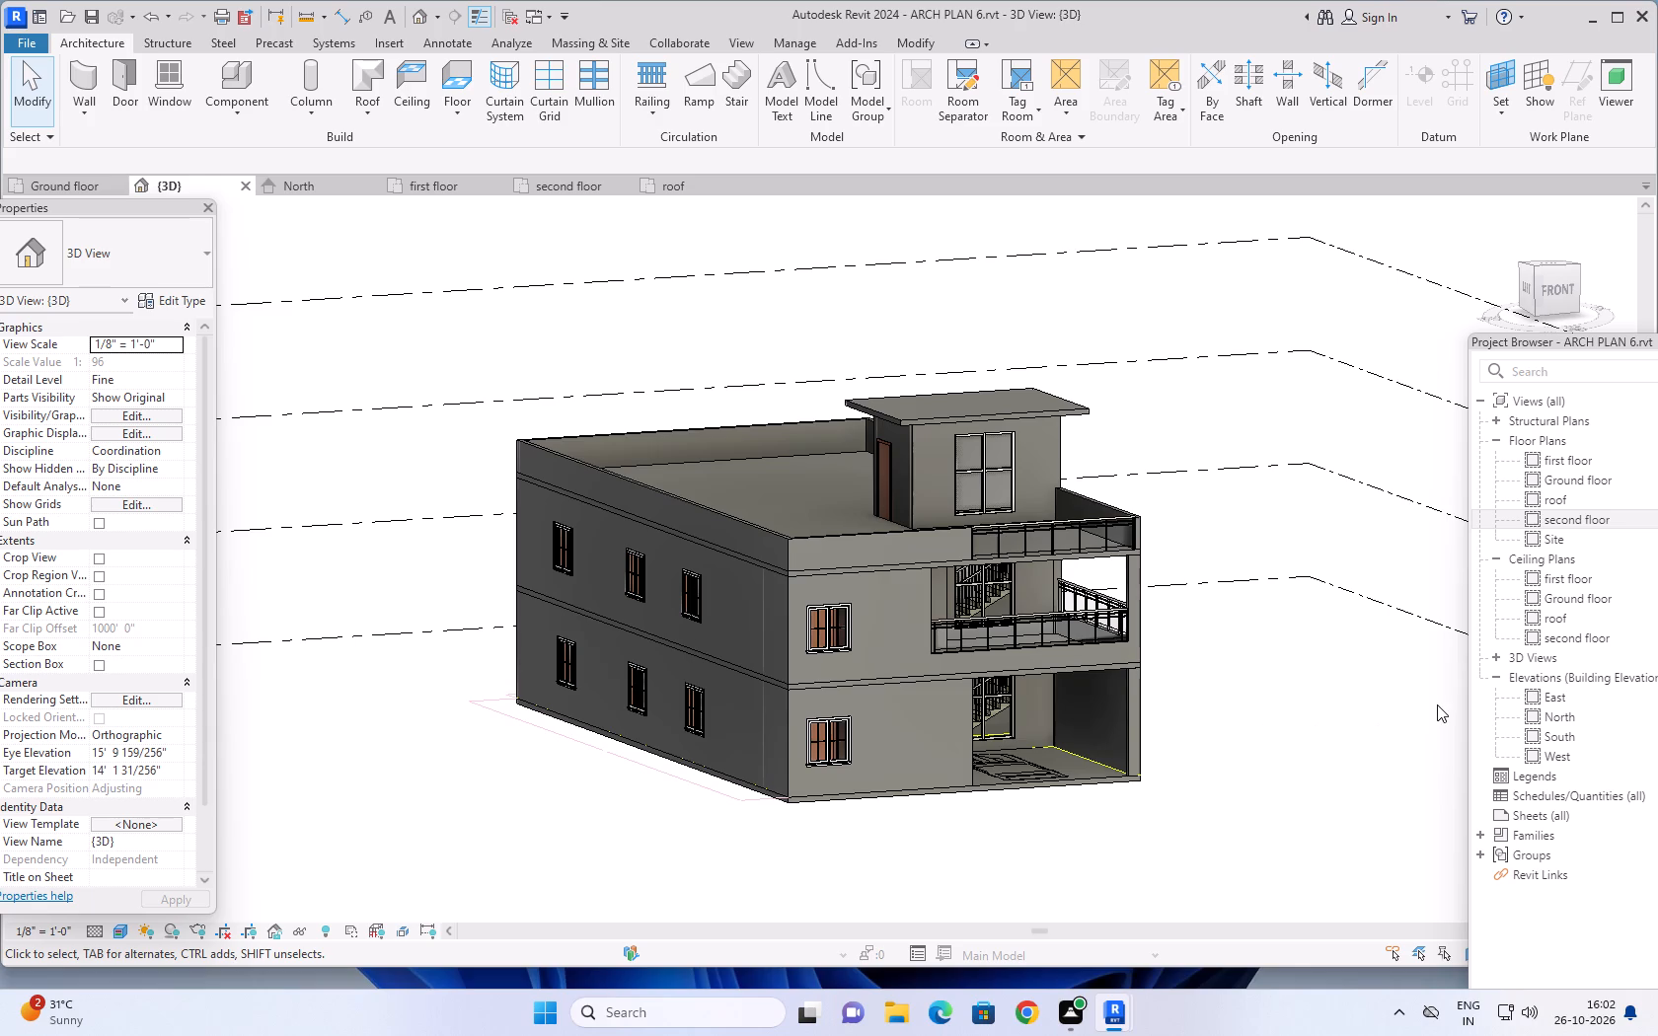
middle_click_drag(1304, 695, 1294, 712)
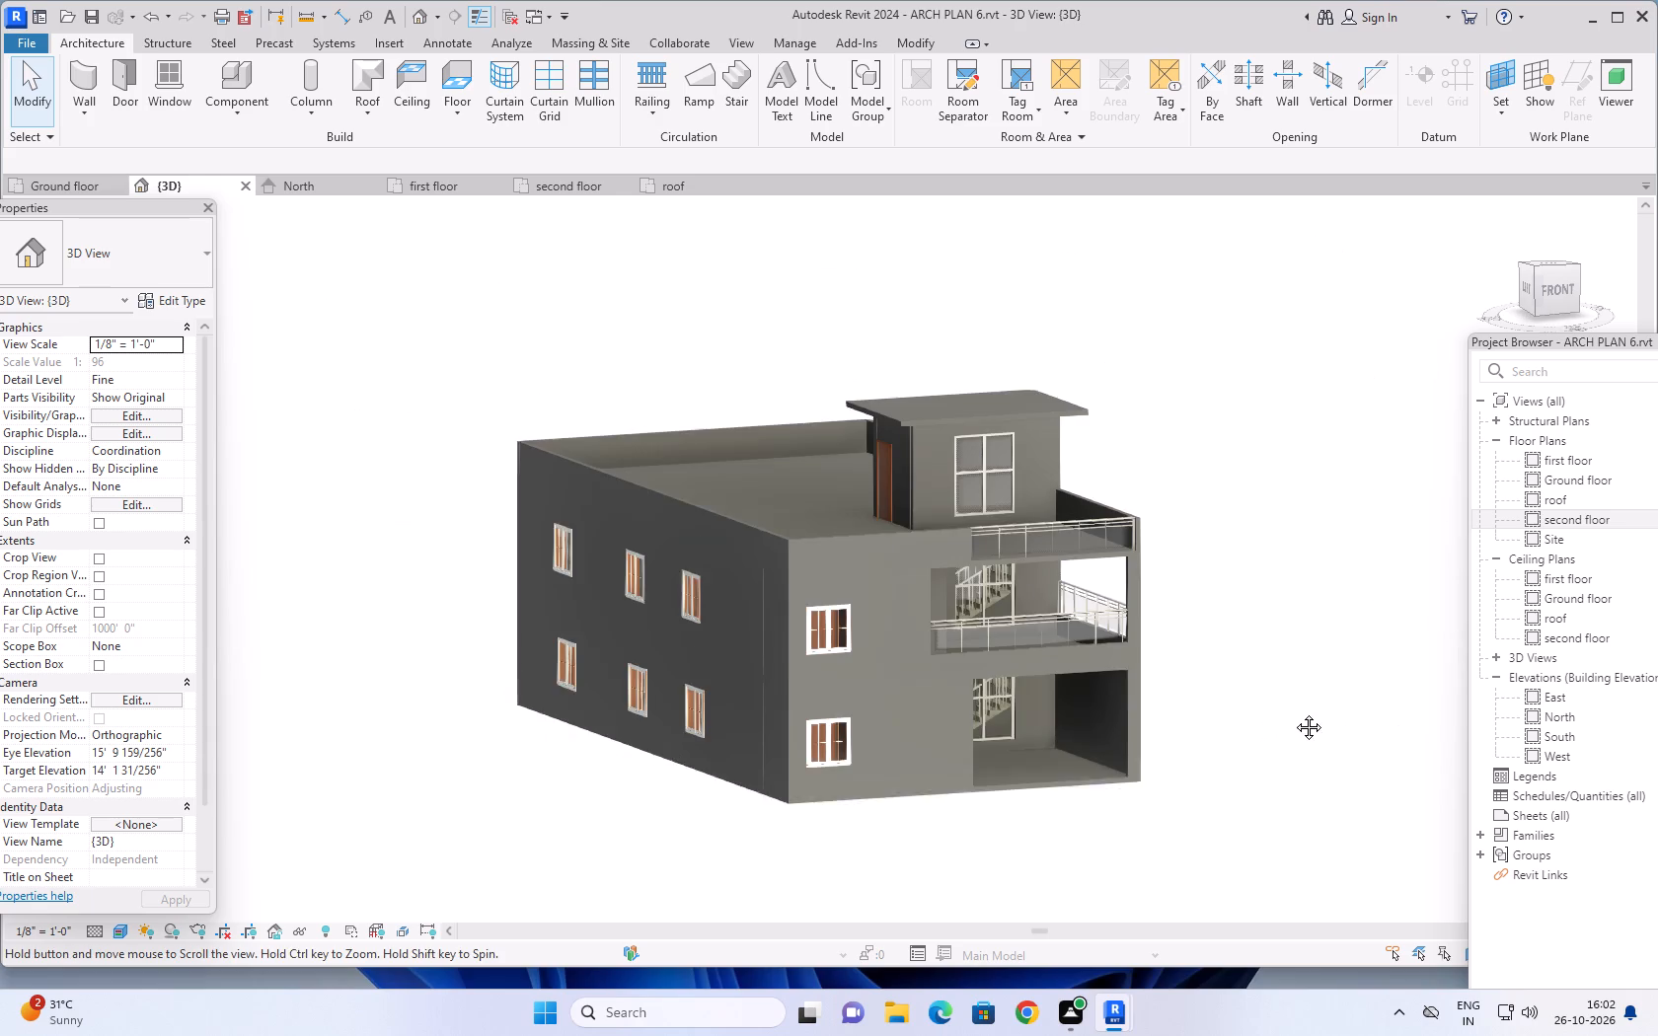
middle_click_drag(1294, 712, 1288, 723)
middle_click_drag(1307, 733, 868, 810, "shift")
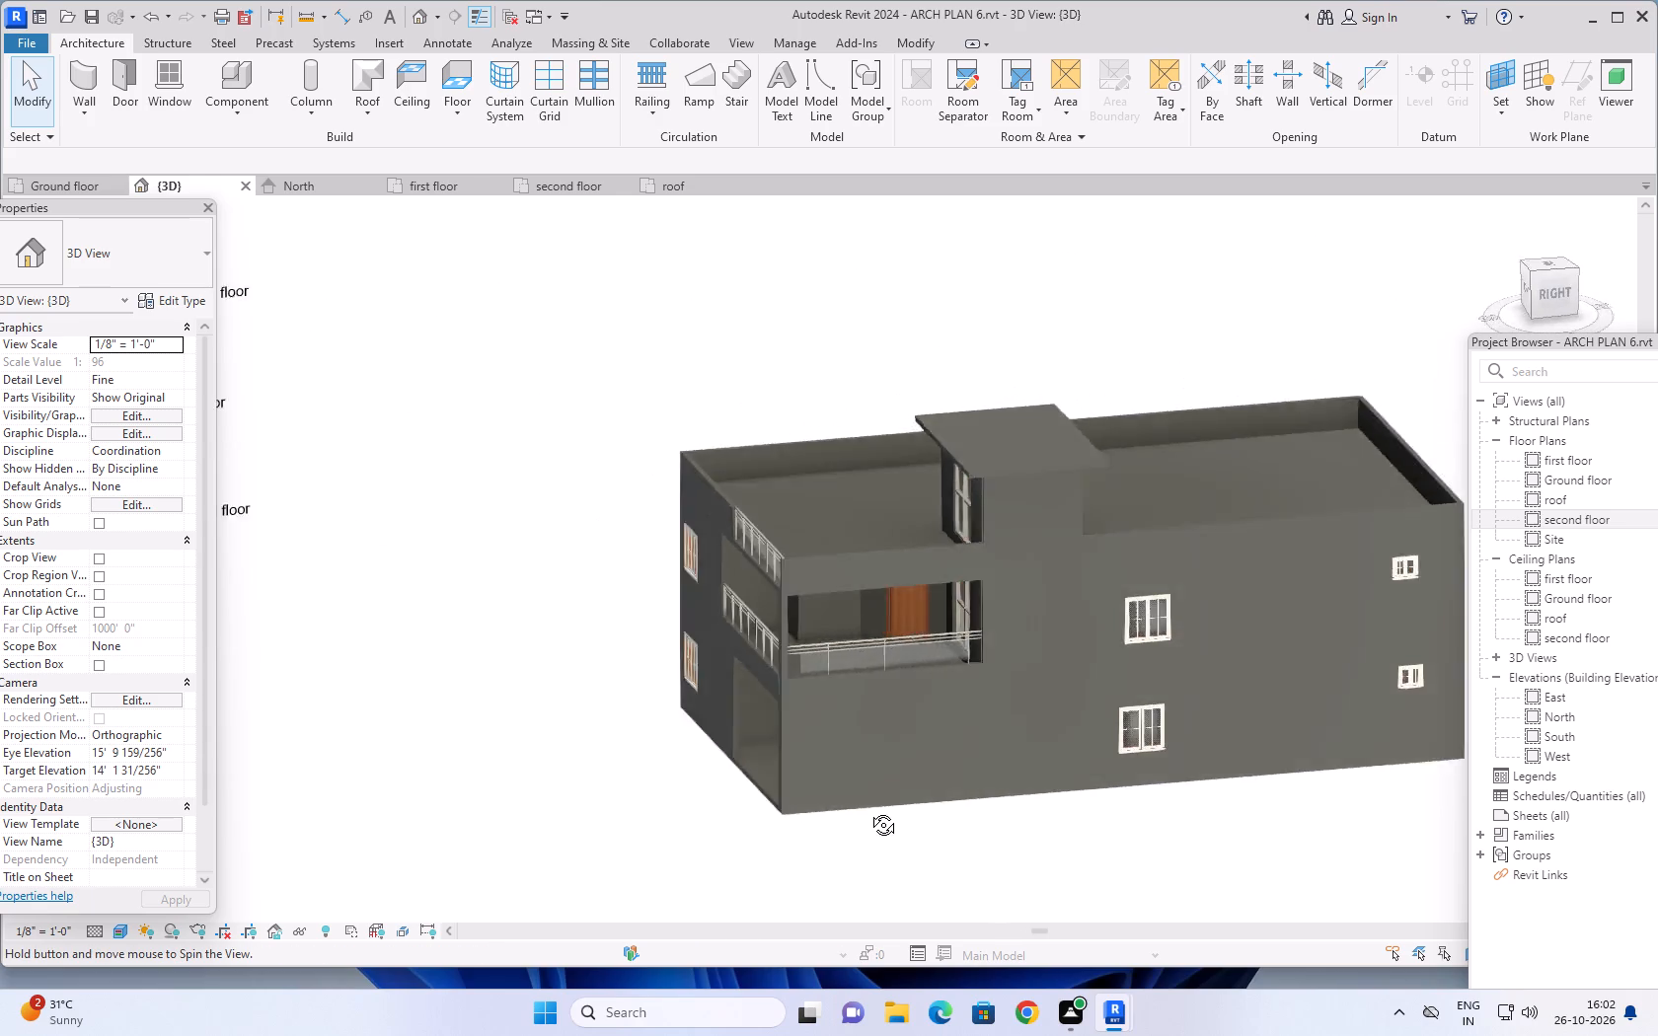
middle_click_drag(868, 810, 1283, 777, "shift")
middle_click_drag(1244, 786, 1316, 763)
middle_click_drag(1290, 777, 1283, 724, "shift")
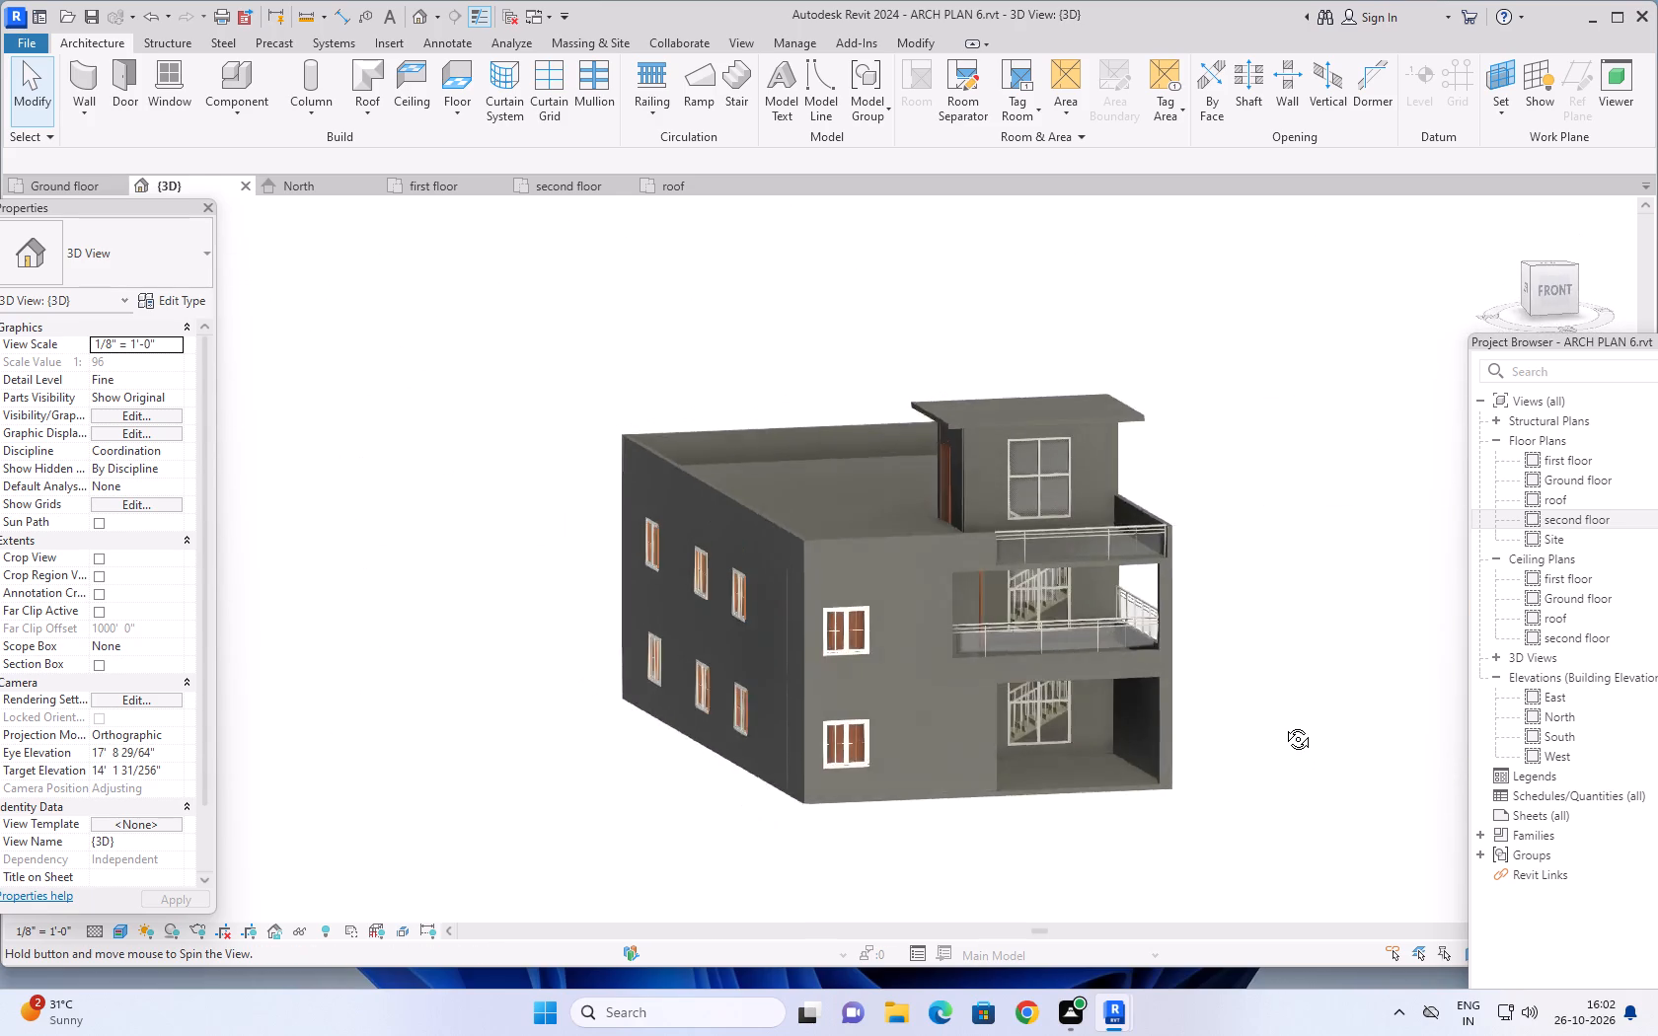
middle_click_drag(1283, 724, 1326, 706, "shift")
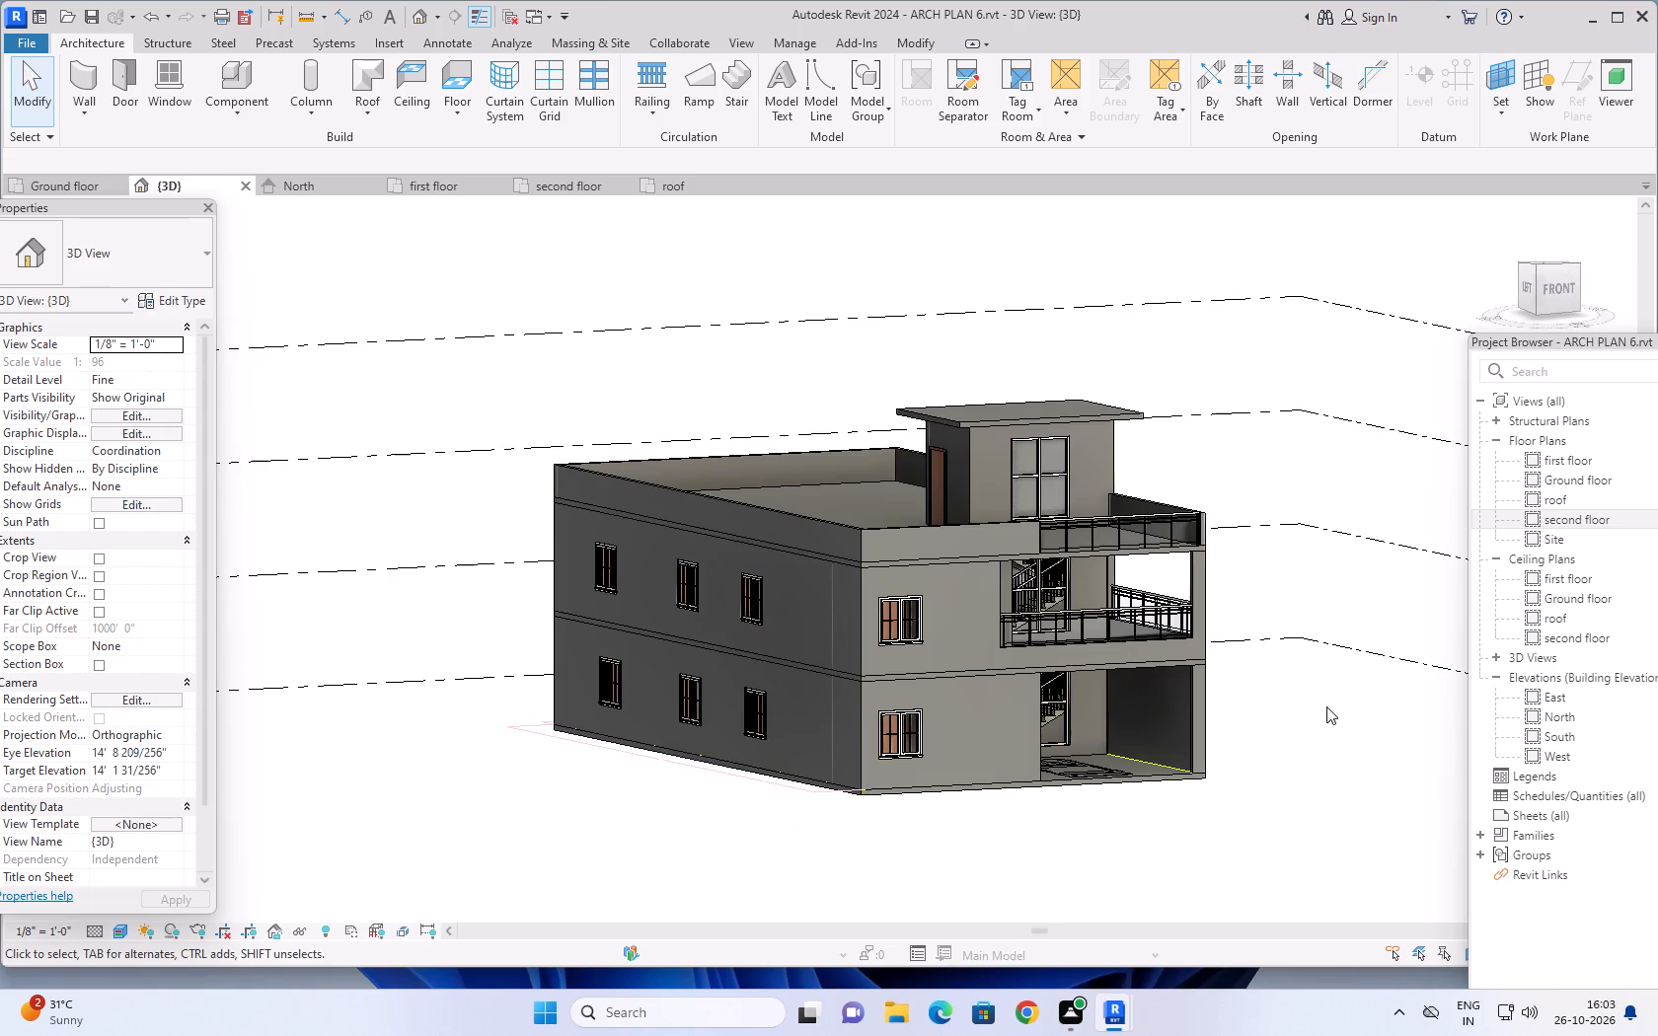
scroll(1319, 697, "down", 2)
middle_click_drag(1309, 697, 1294, 698)
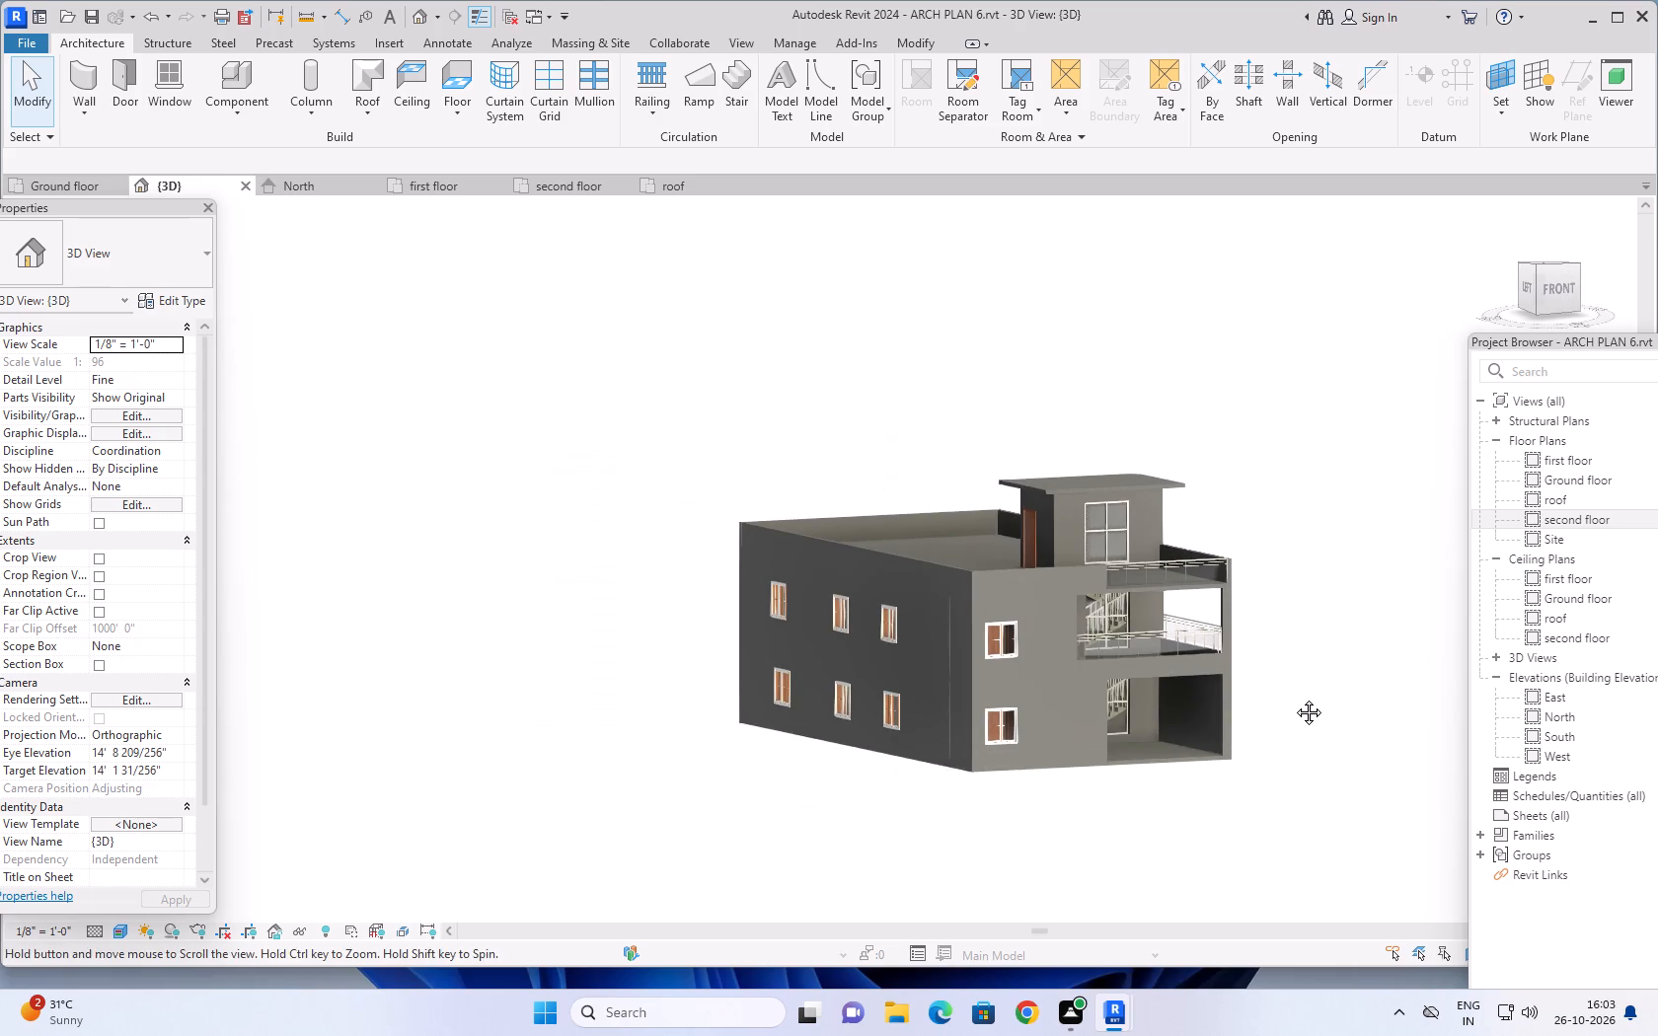
middle_click_drag(1294, 698, 1276, 704)
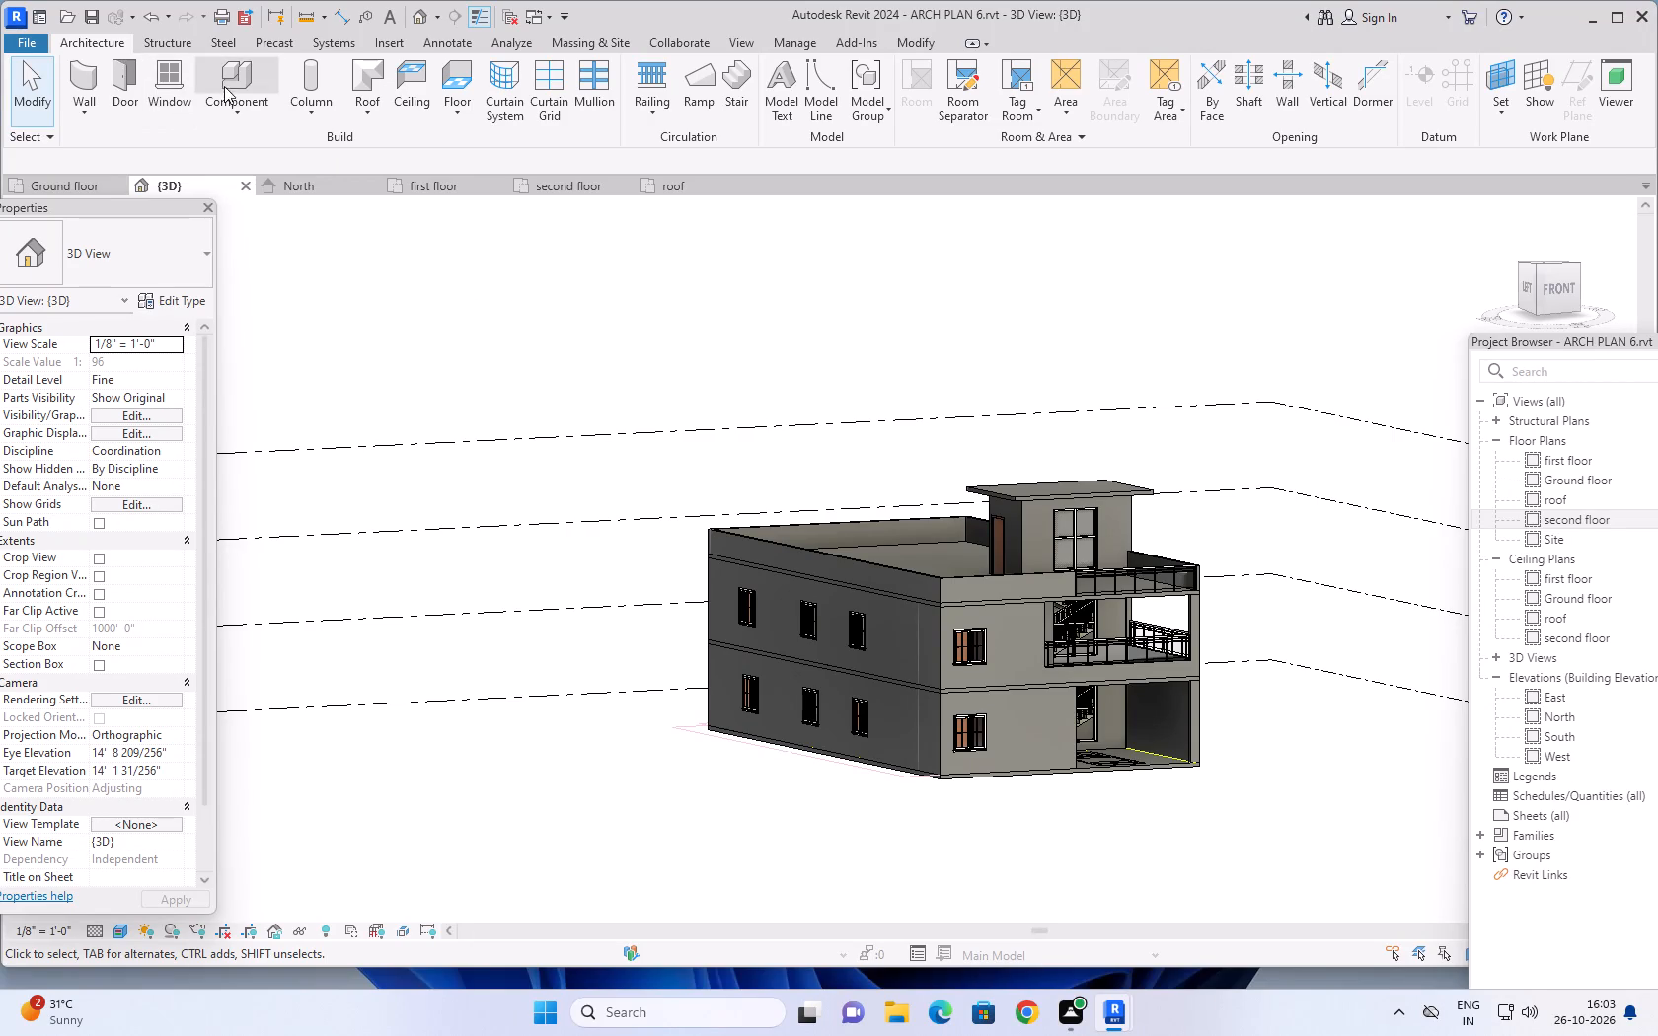
Start a Model In-Place component in the Generic Models category, accepting the default name.
left_click(243, 111)
left_click(276, 188)
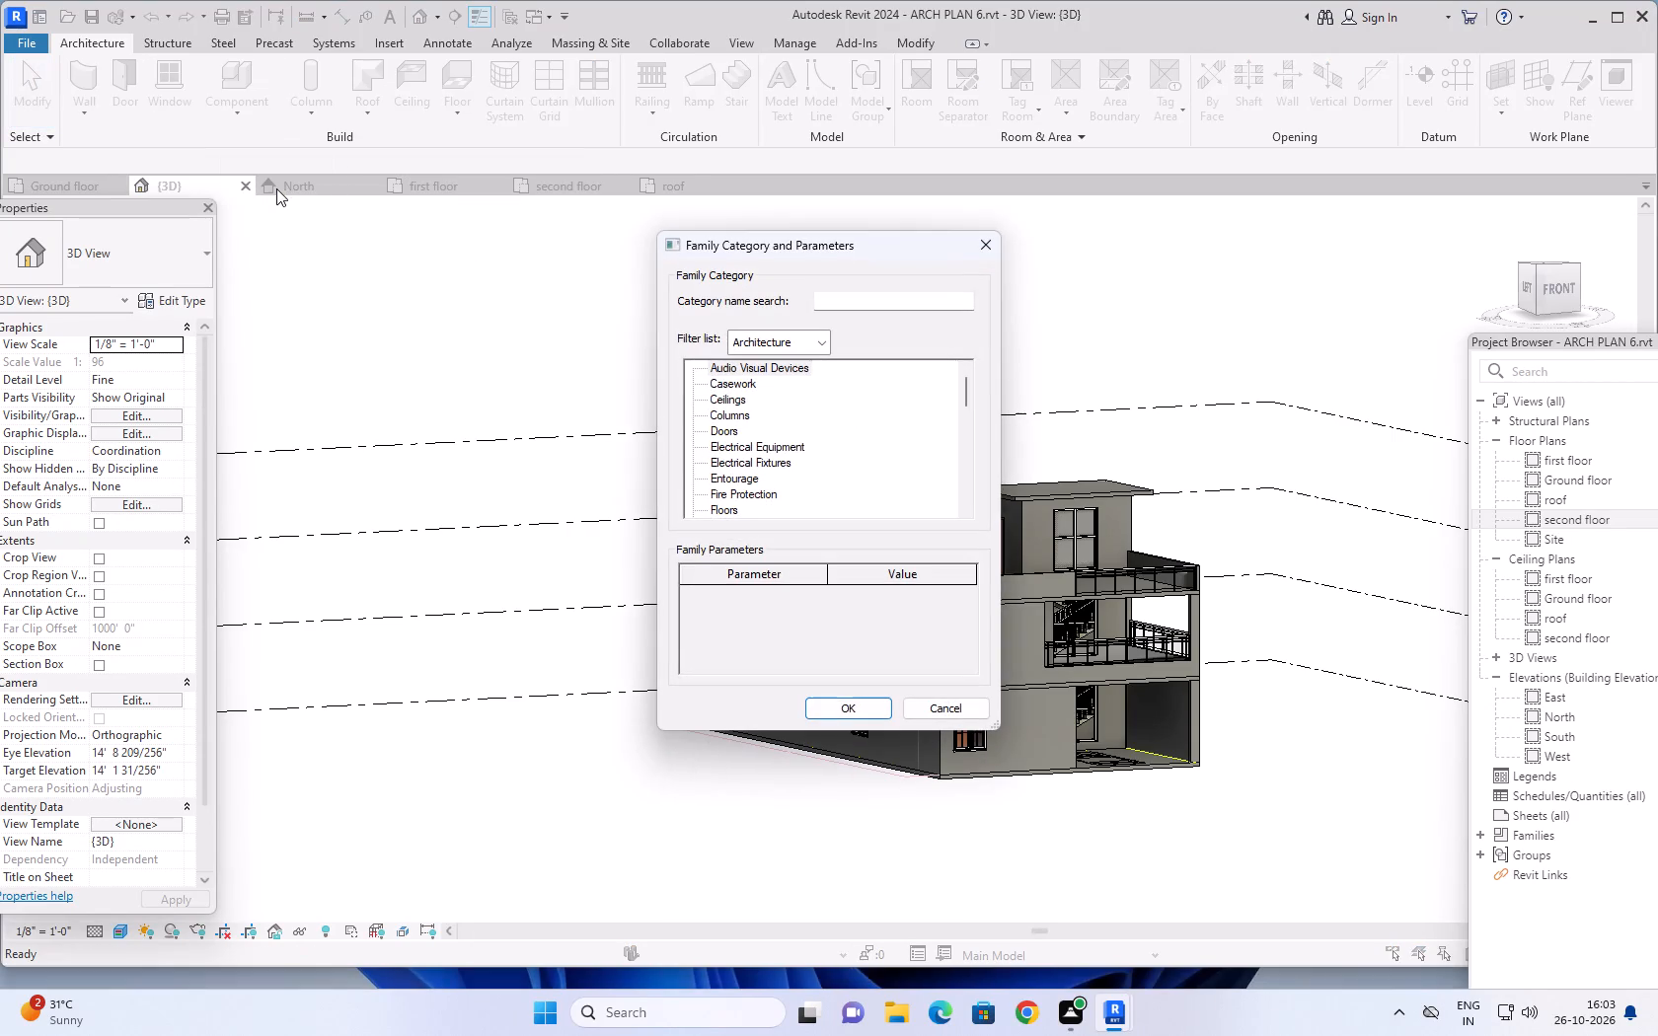
left_click(839, 297)
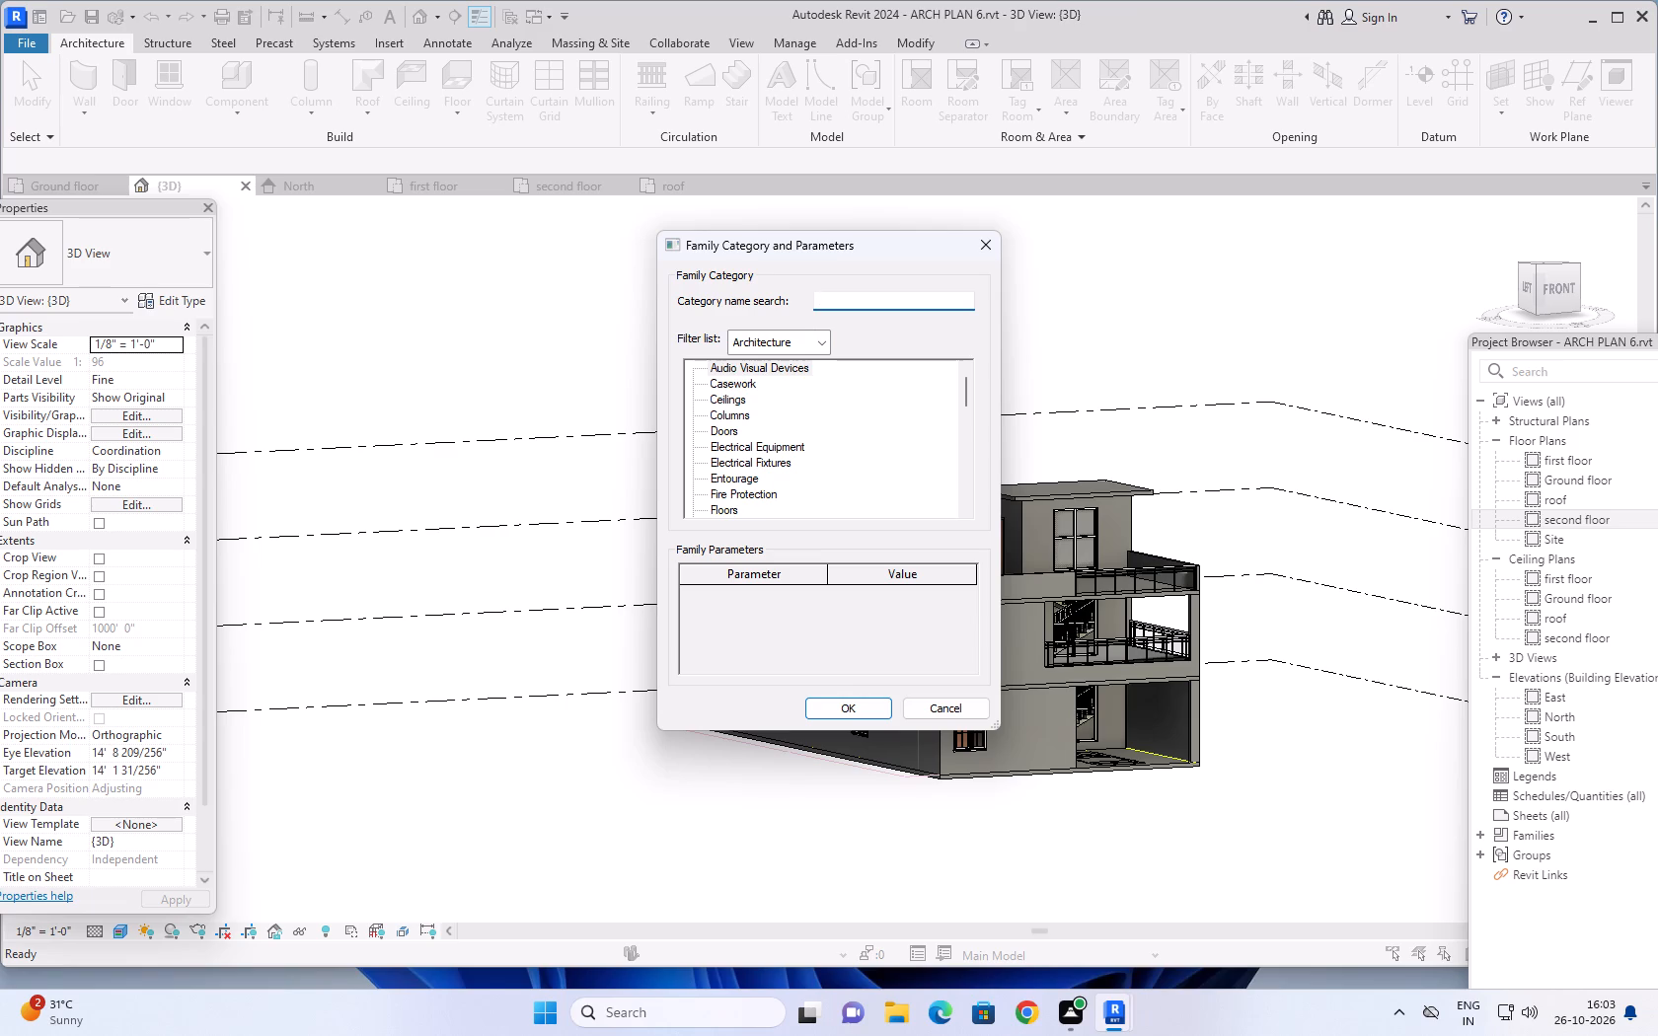
type("ge")
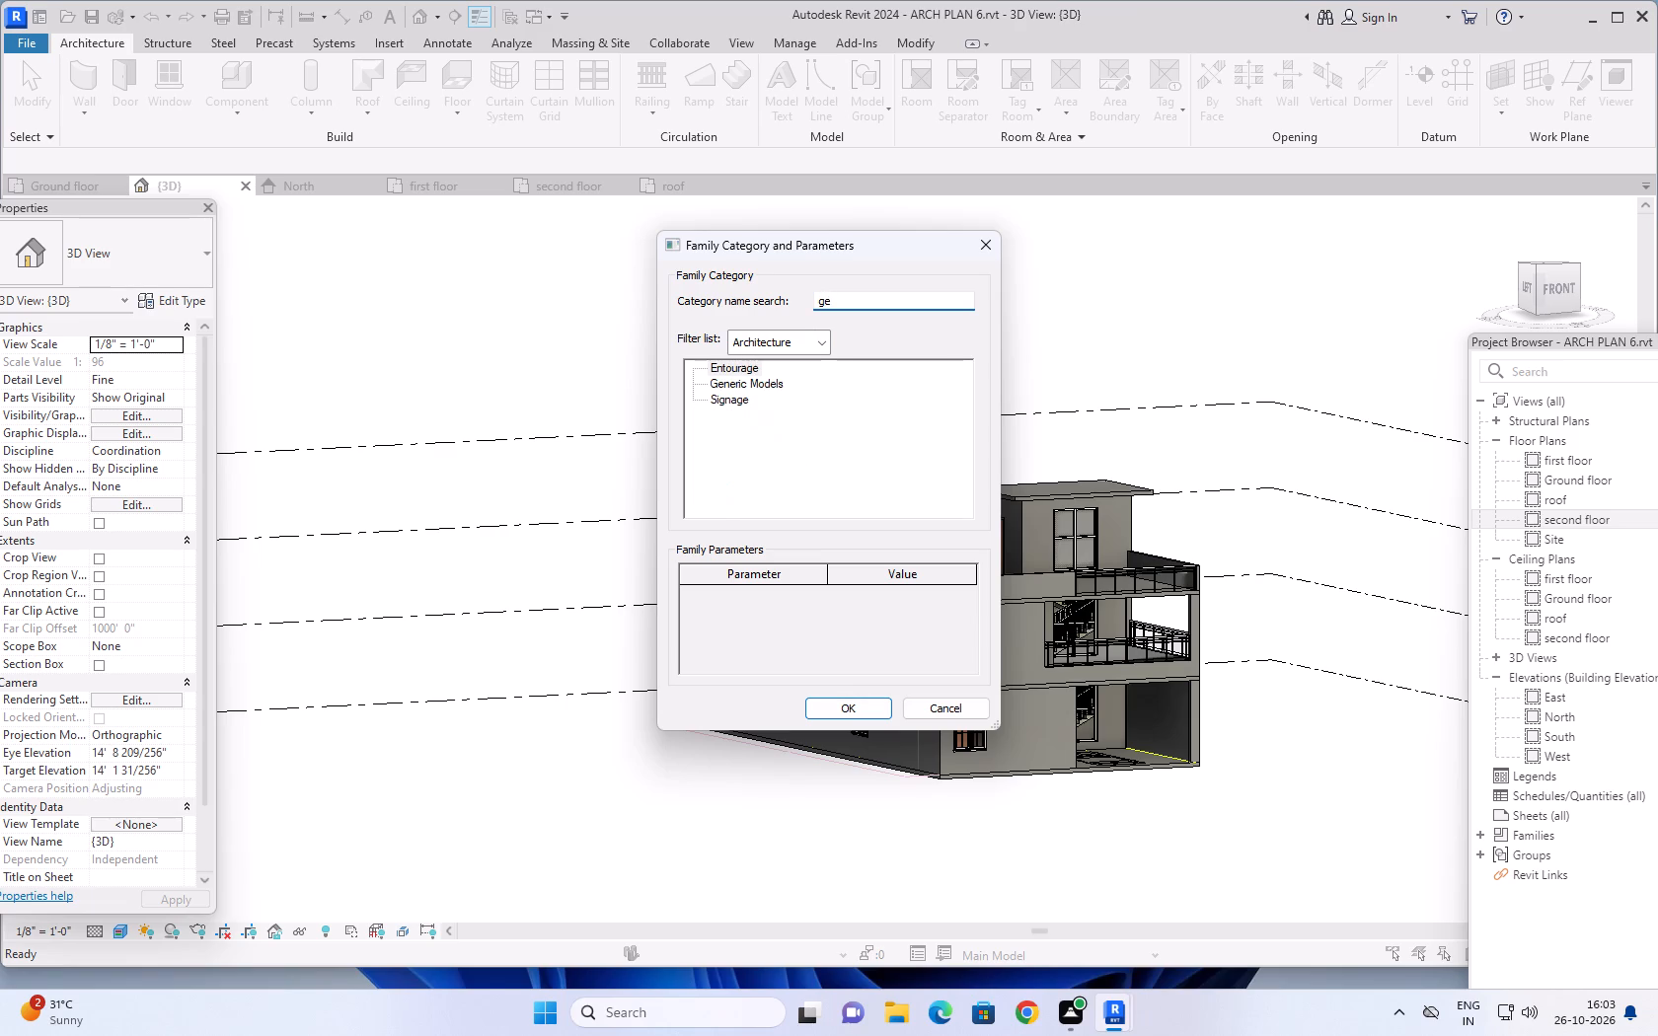
type("ner")
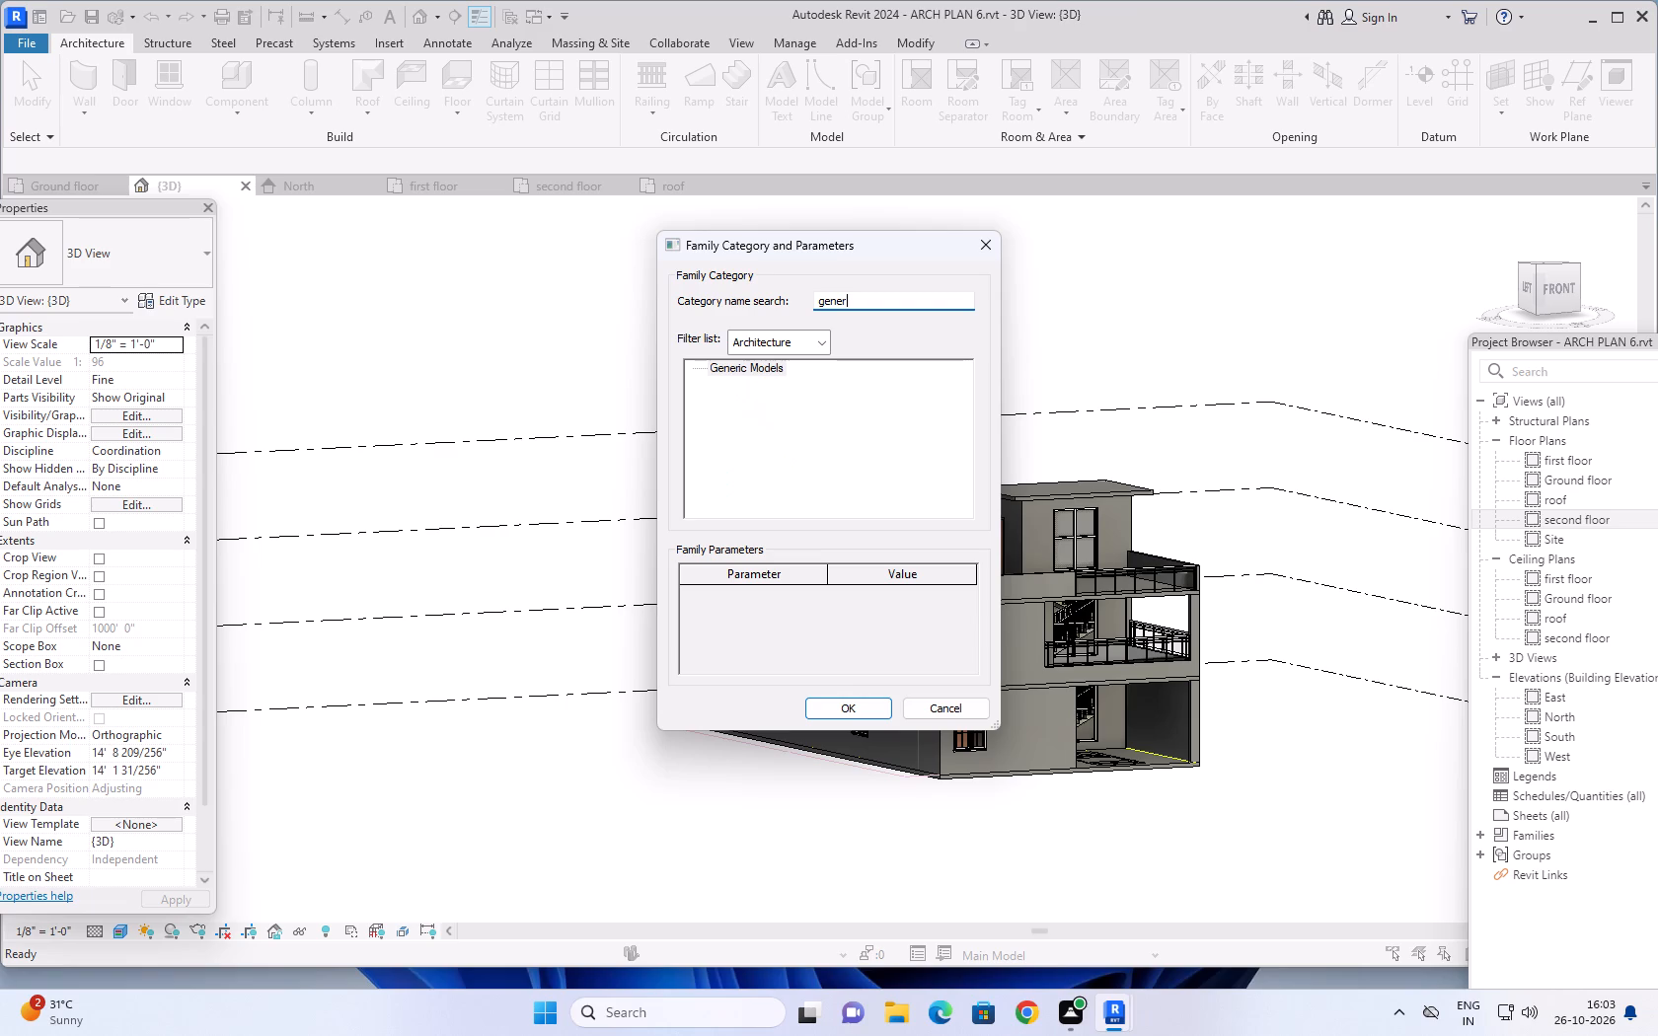
left_click(753, 369)
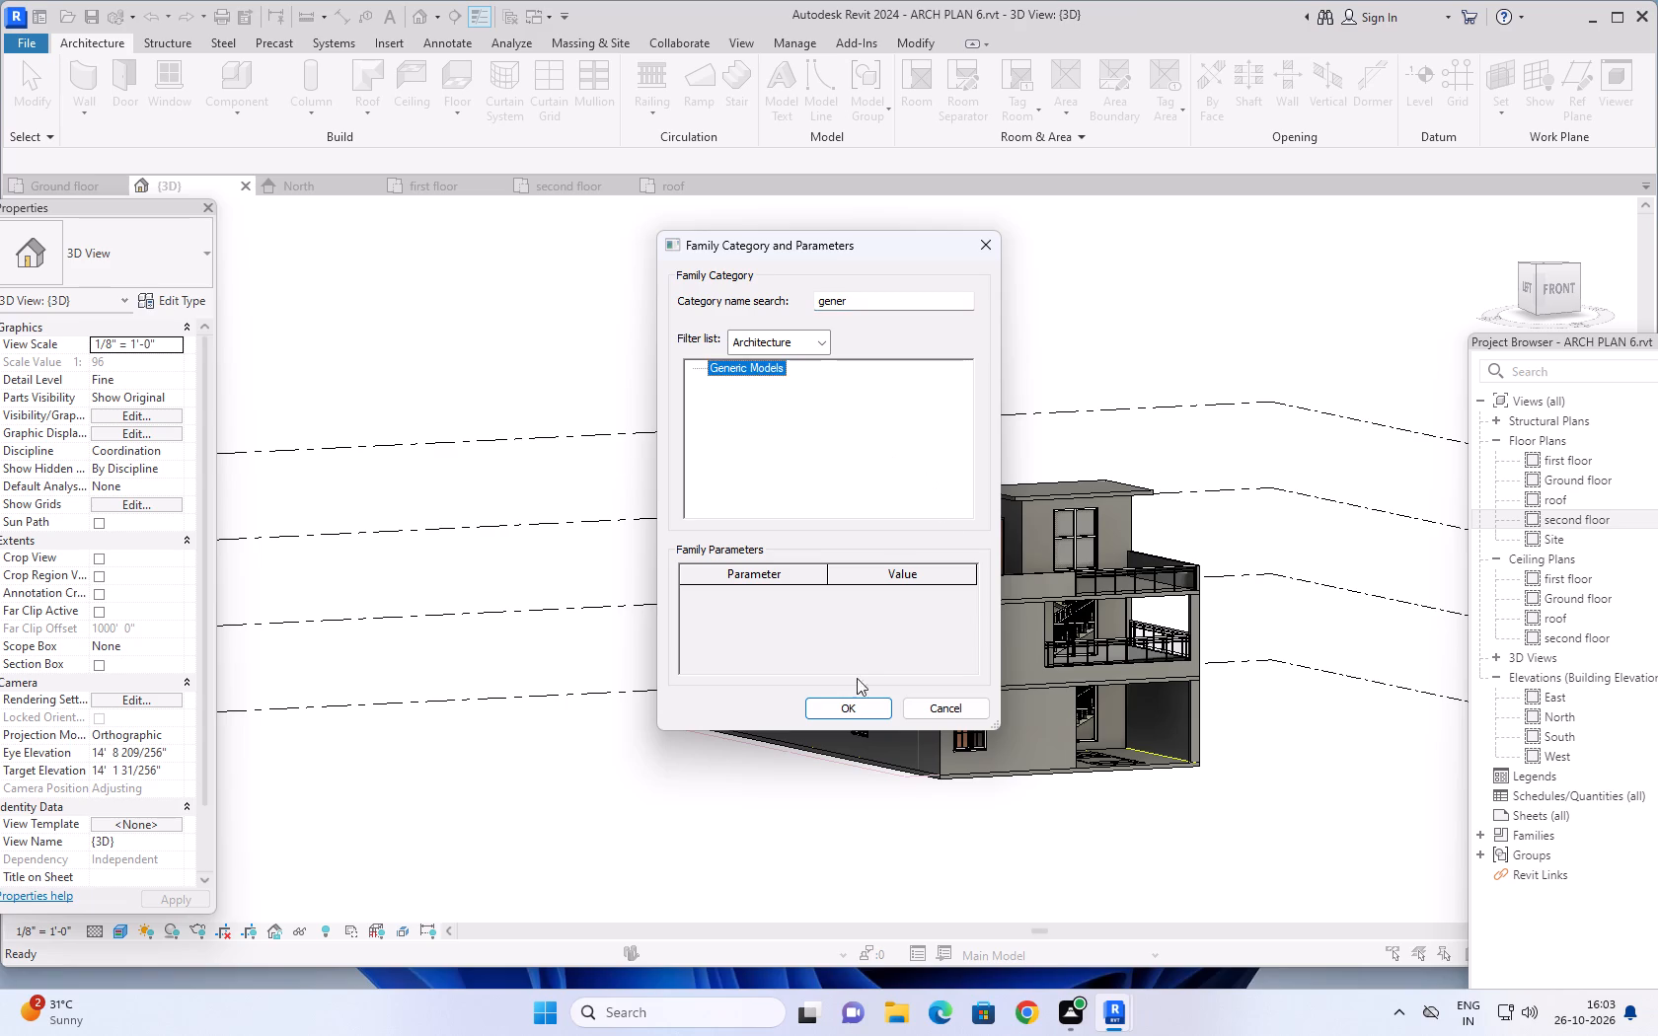
left_click(859, 709)
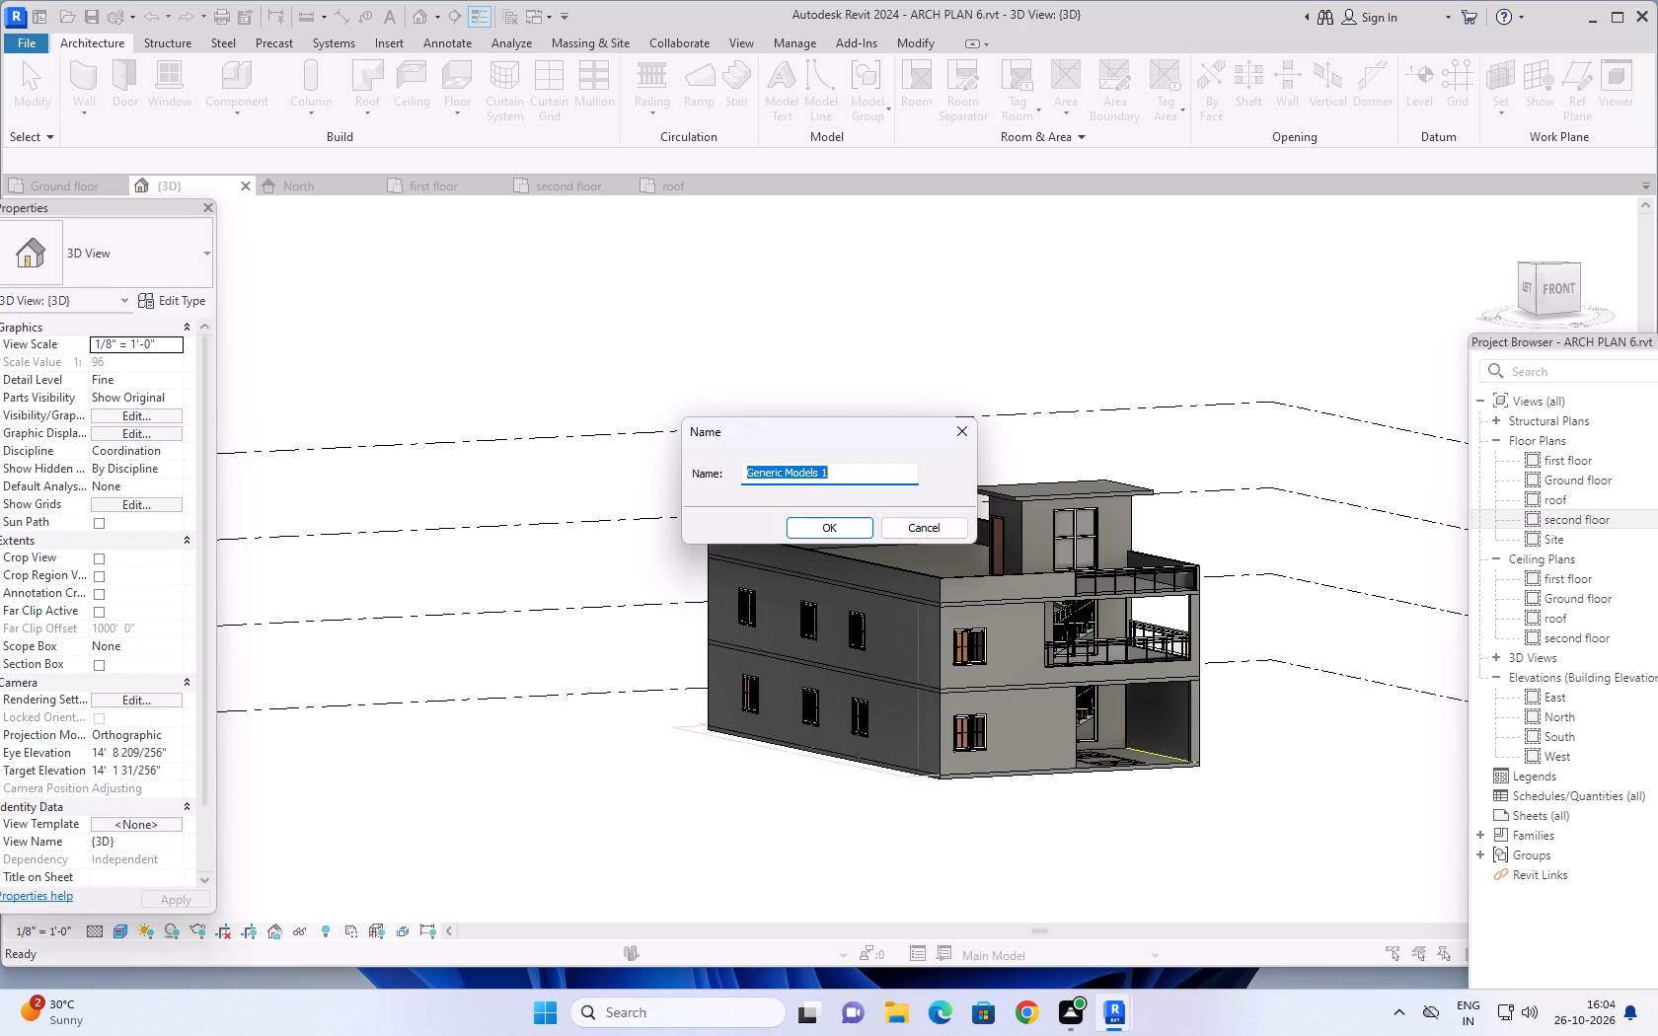
left_click(848, 536)
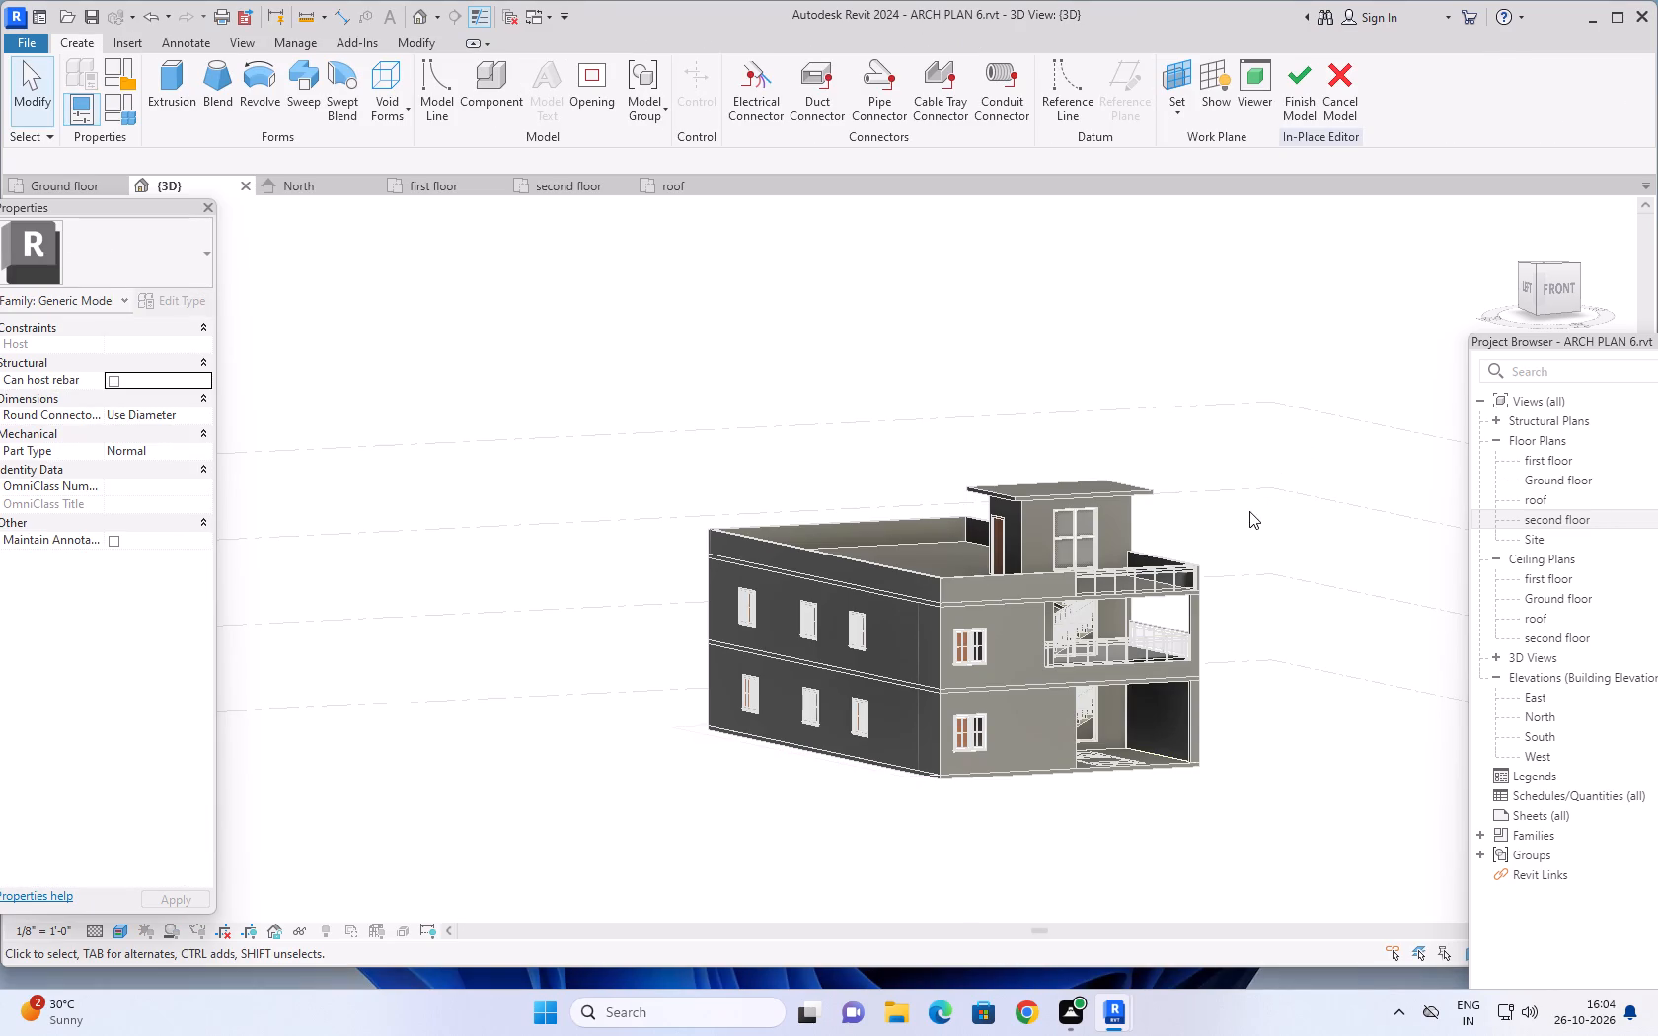
Start an Extrusion for the in-place generic model and open the setting for its work plane.
middle_click_drag(1243, 512, 1152, 436)
middle_click_drag(1160, 437, 1209, 554)
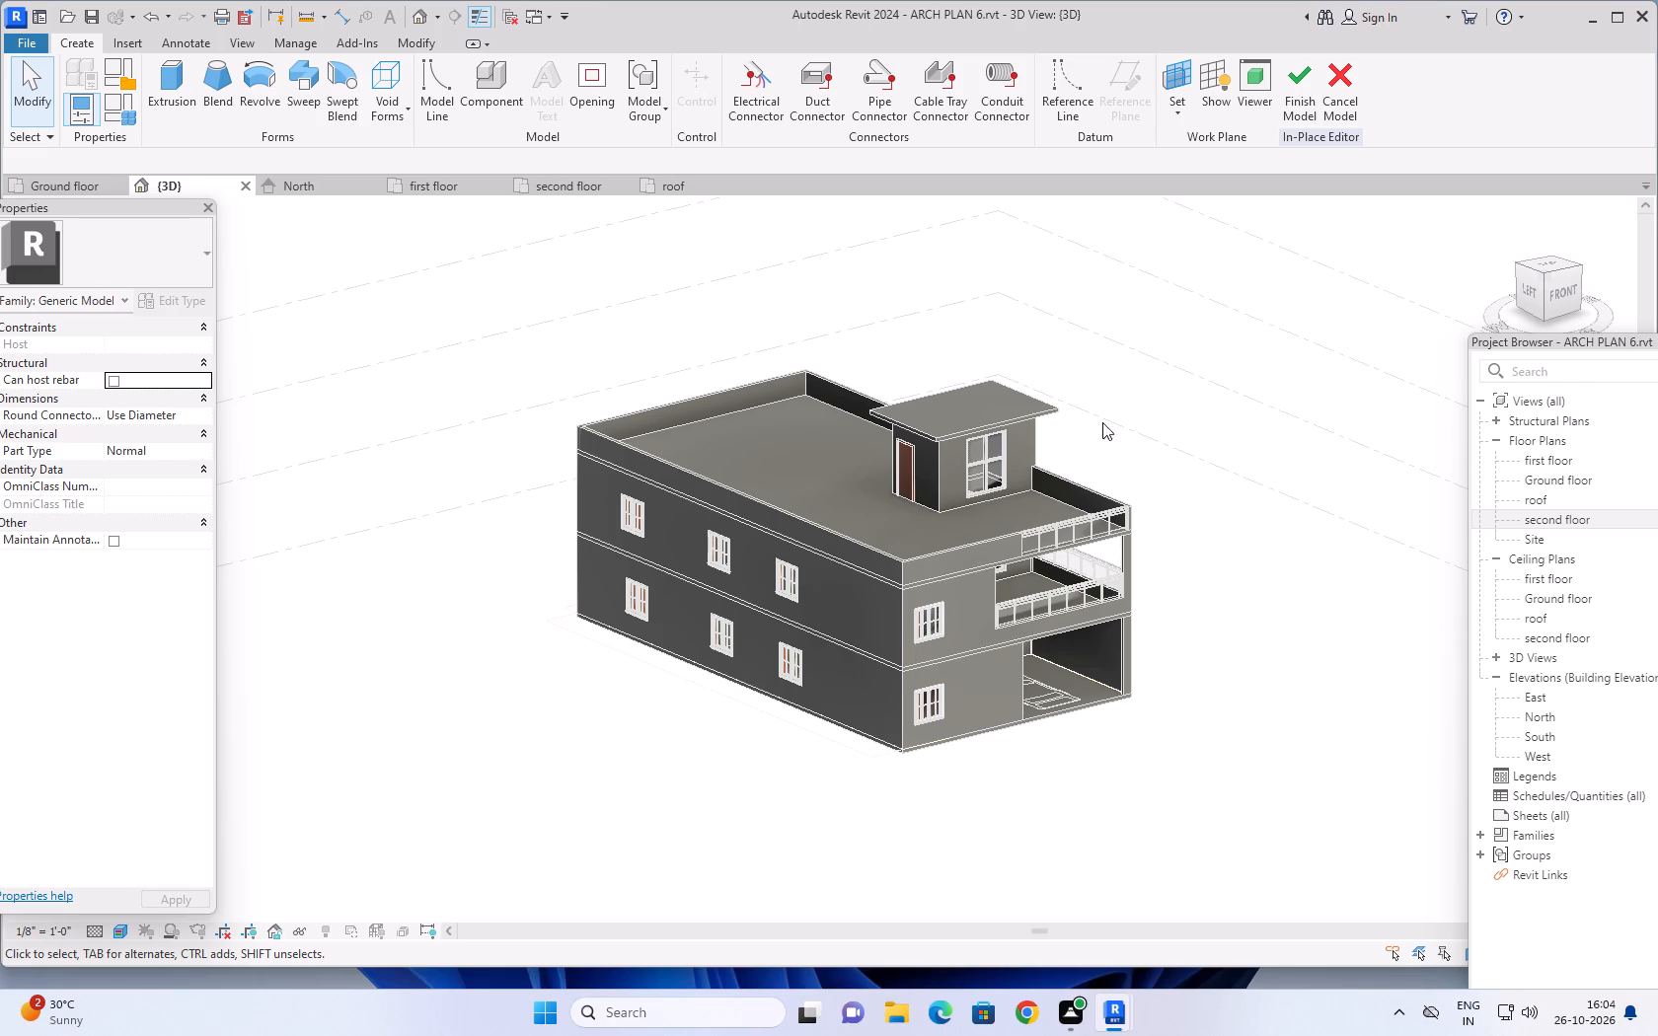
middle_click_drag(1260, 640, 1180, 644)
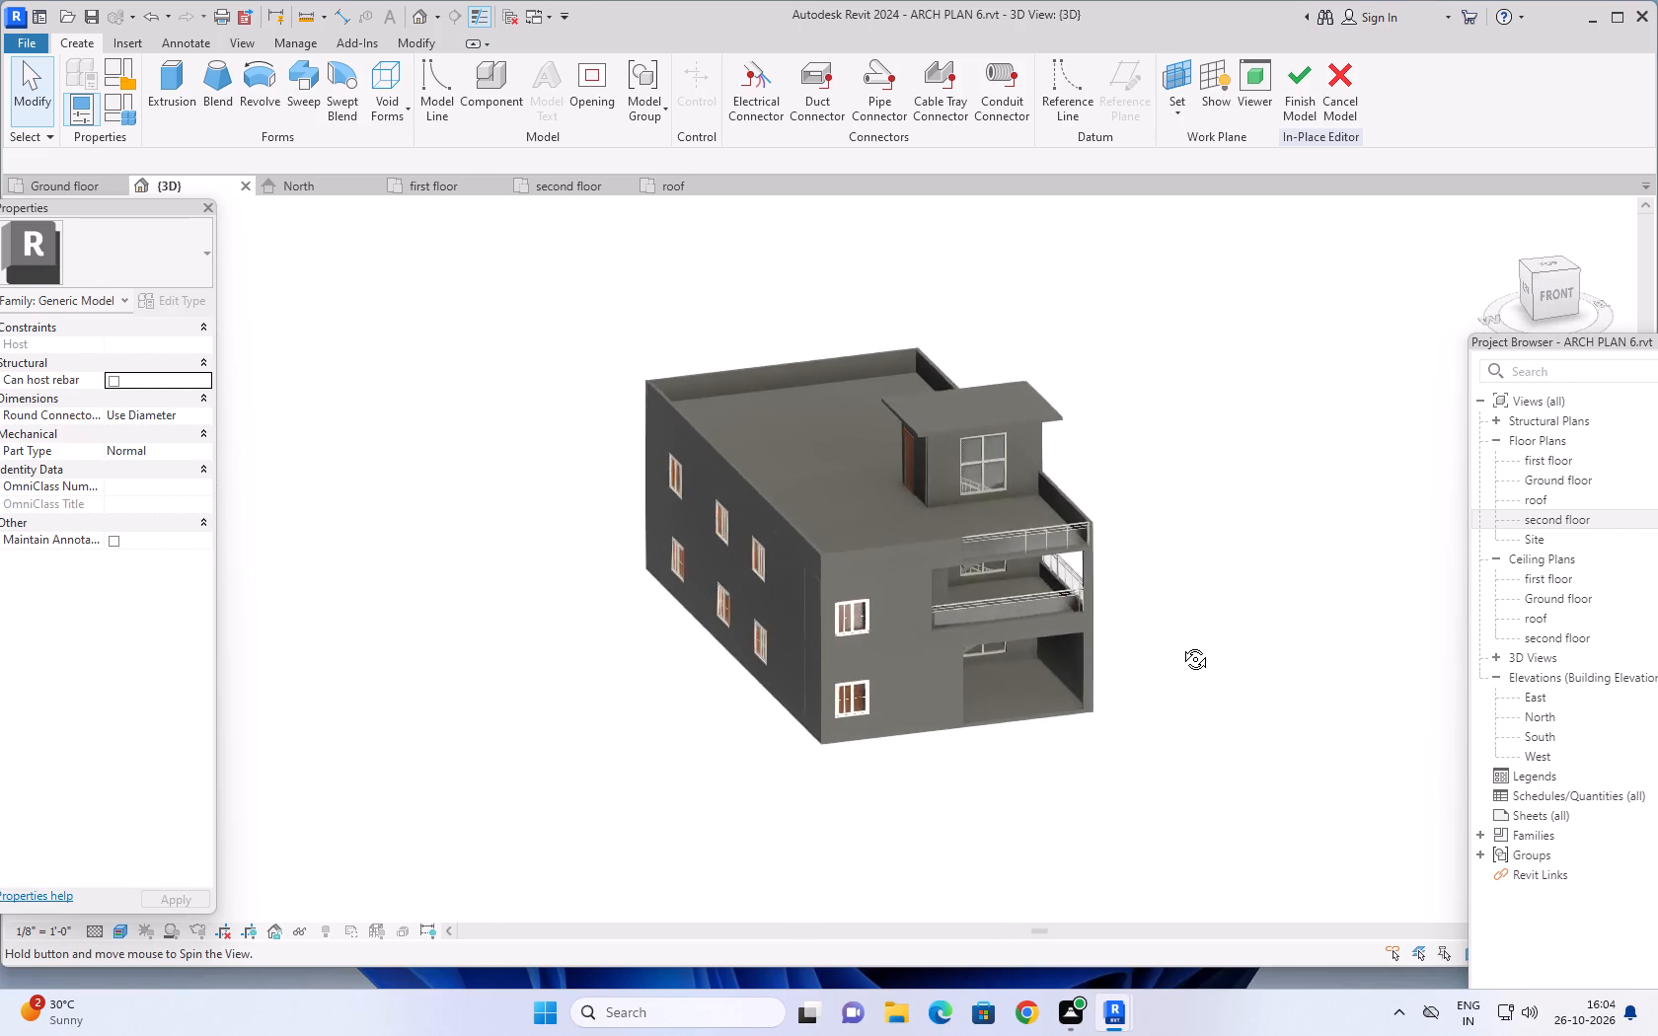
middle_click_drag(1180, 644, 1177, 601)
scroll(1151, 511, "up", 2)
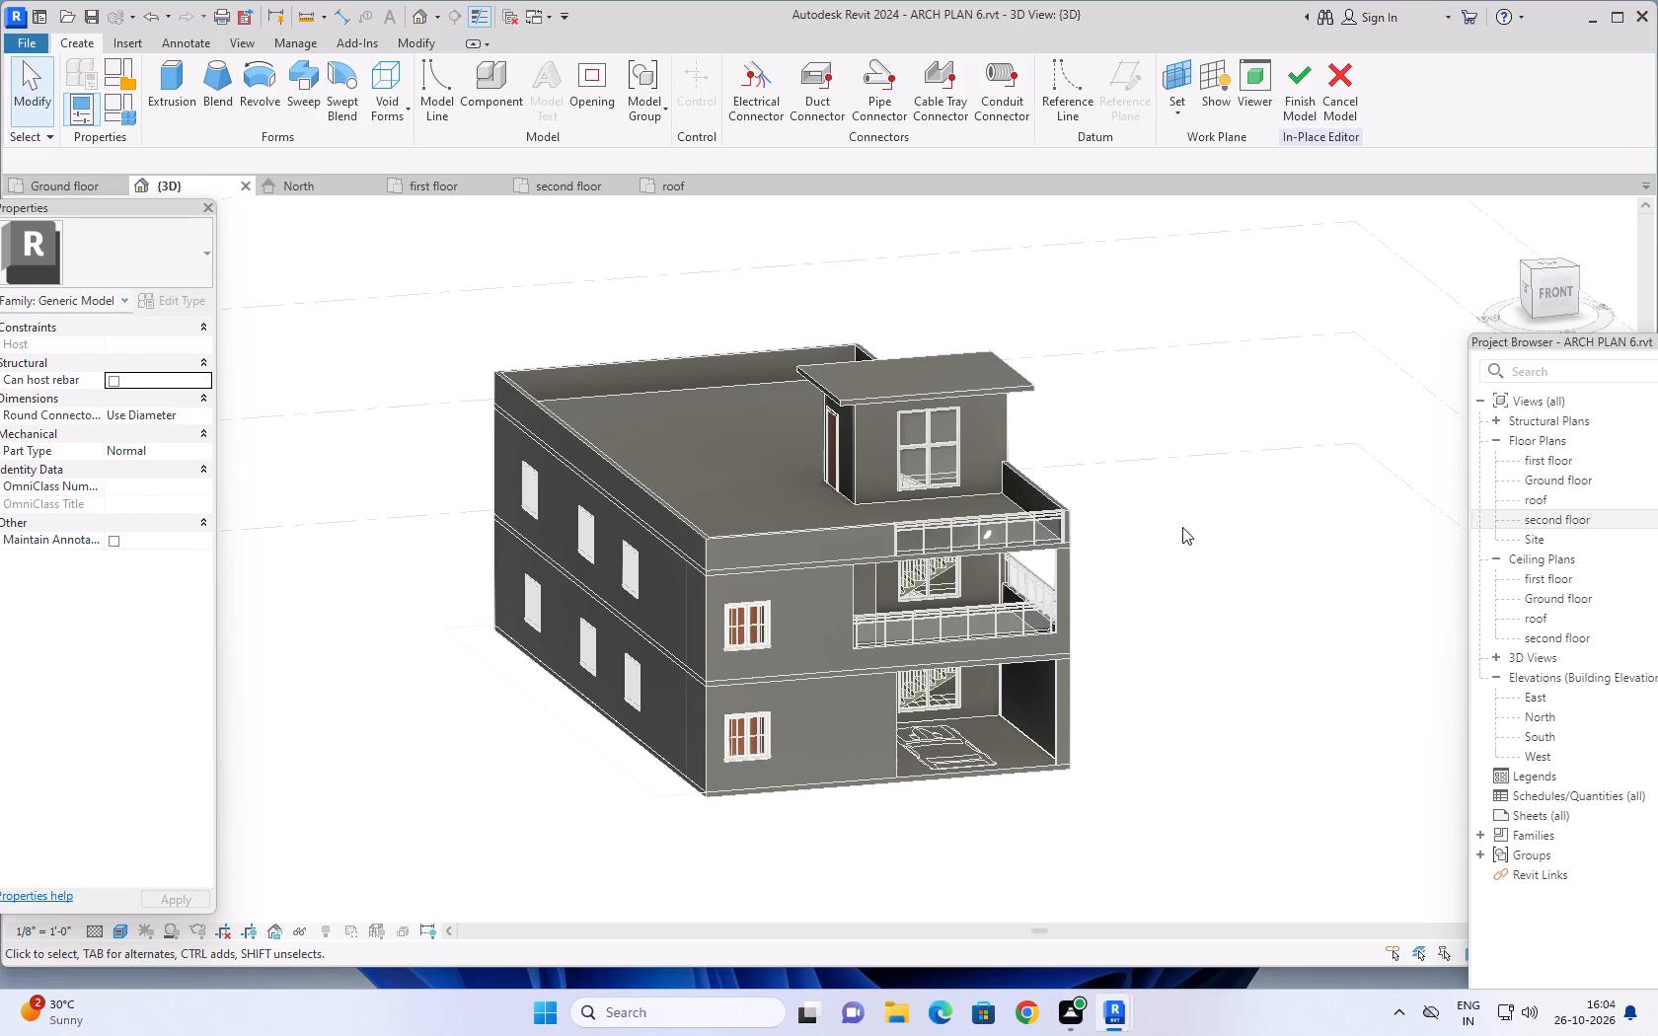
middle_click_drag(1199, 501, 1275, 522)
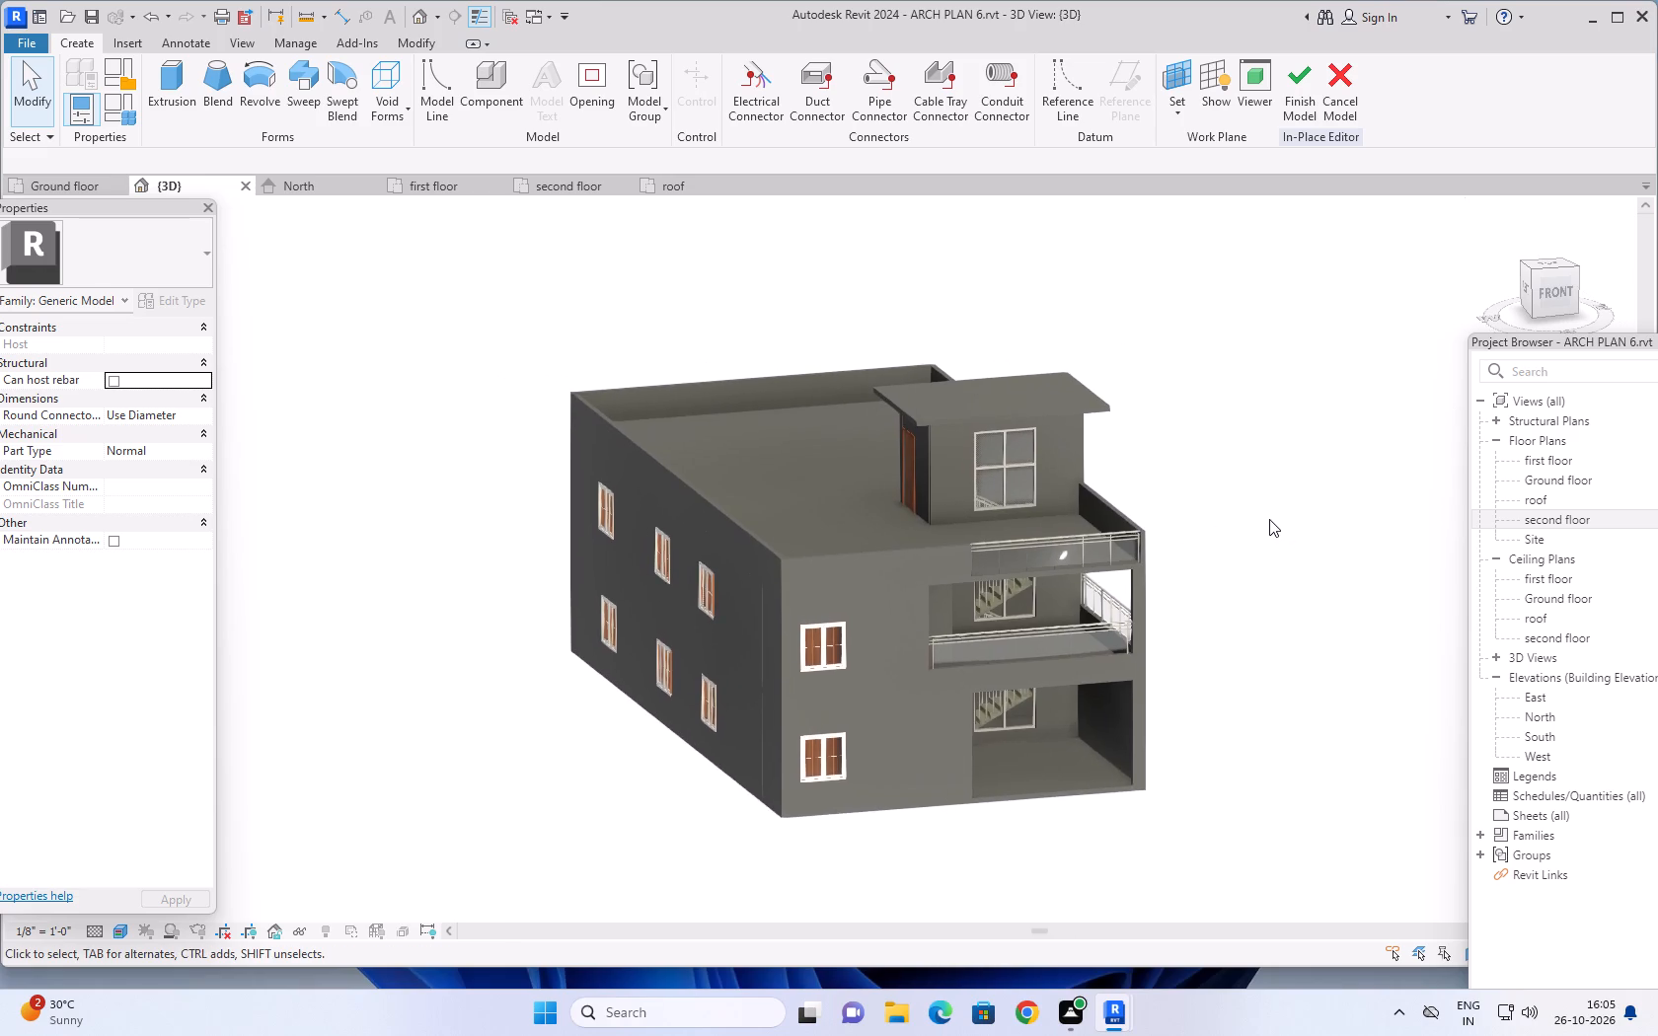
middle_click_drag(1244, 557, 1243, 530)
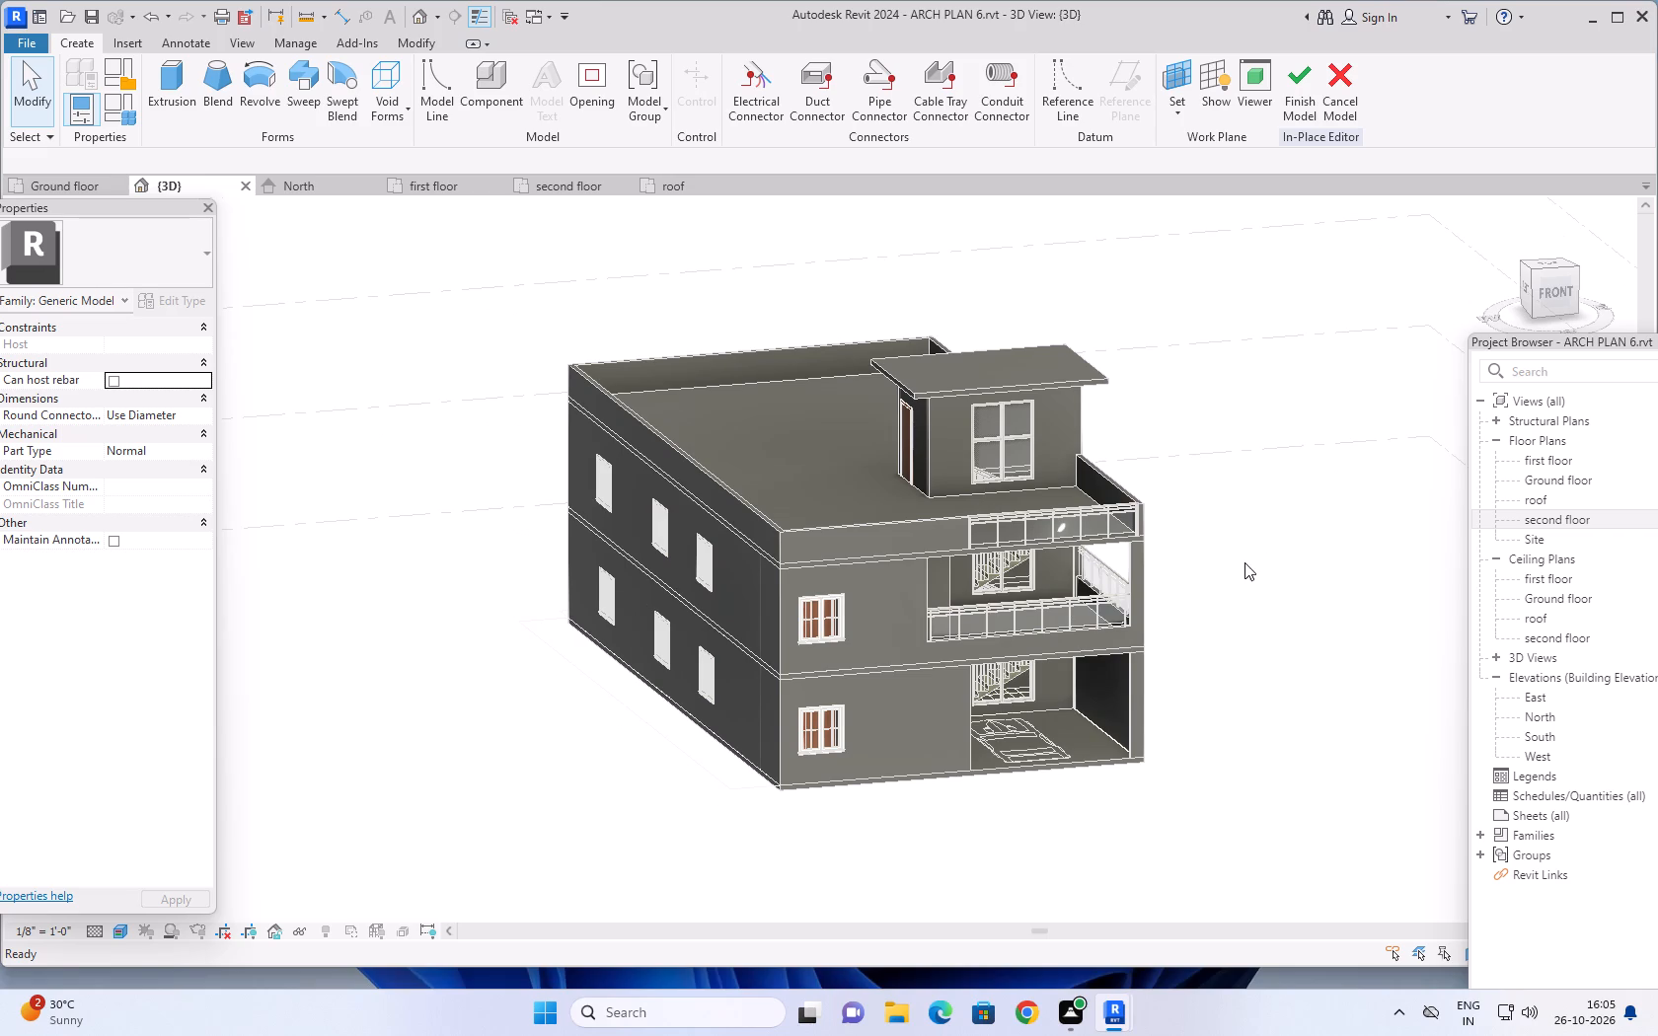
middle_click_drag(1243, 565, 1241, 537)
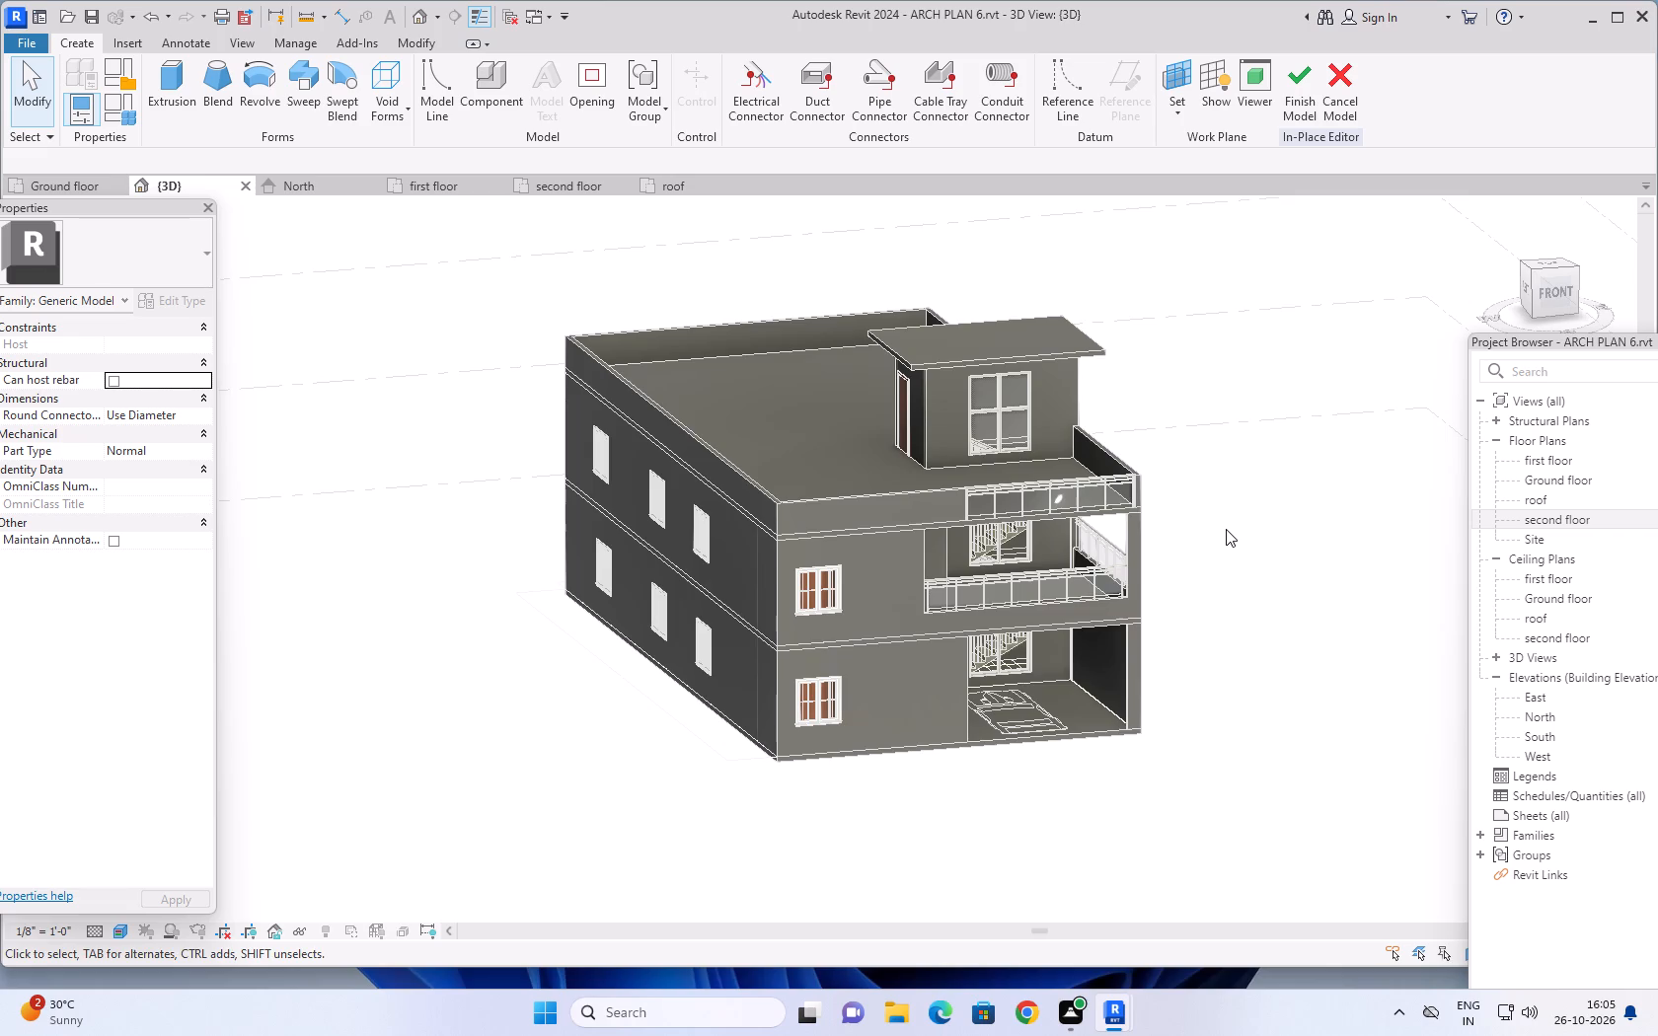
middle_click_drag(1228, 510, 1240, 470)
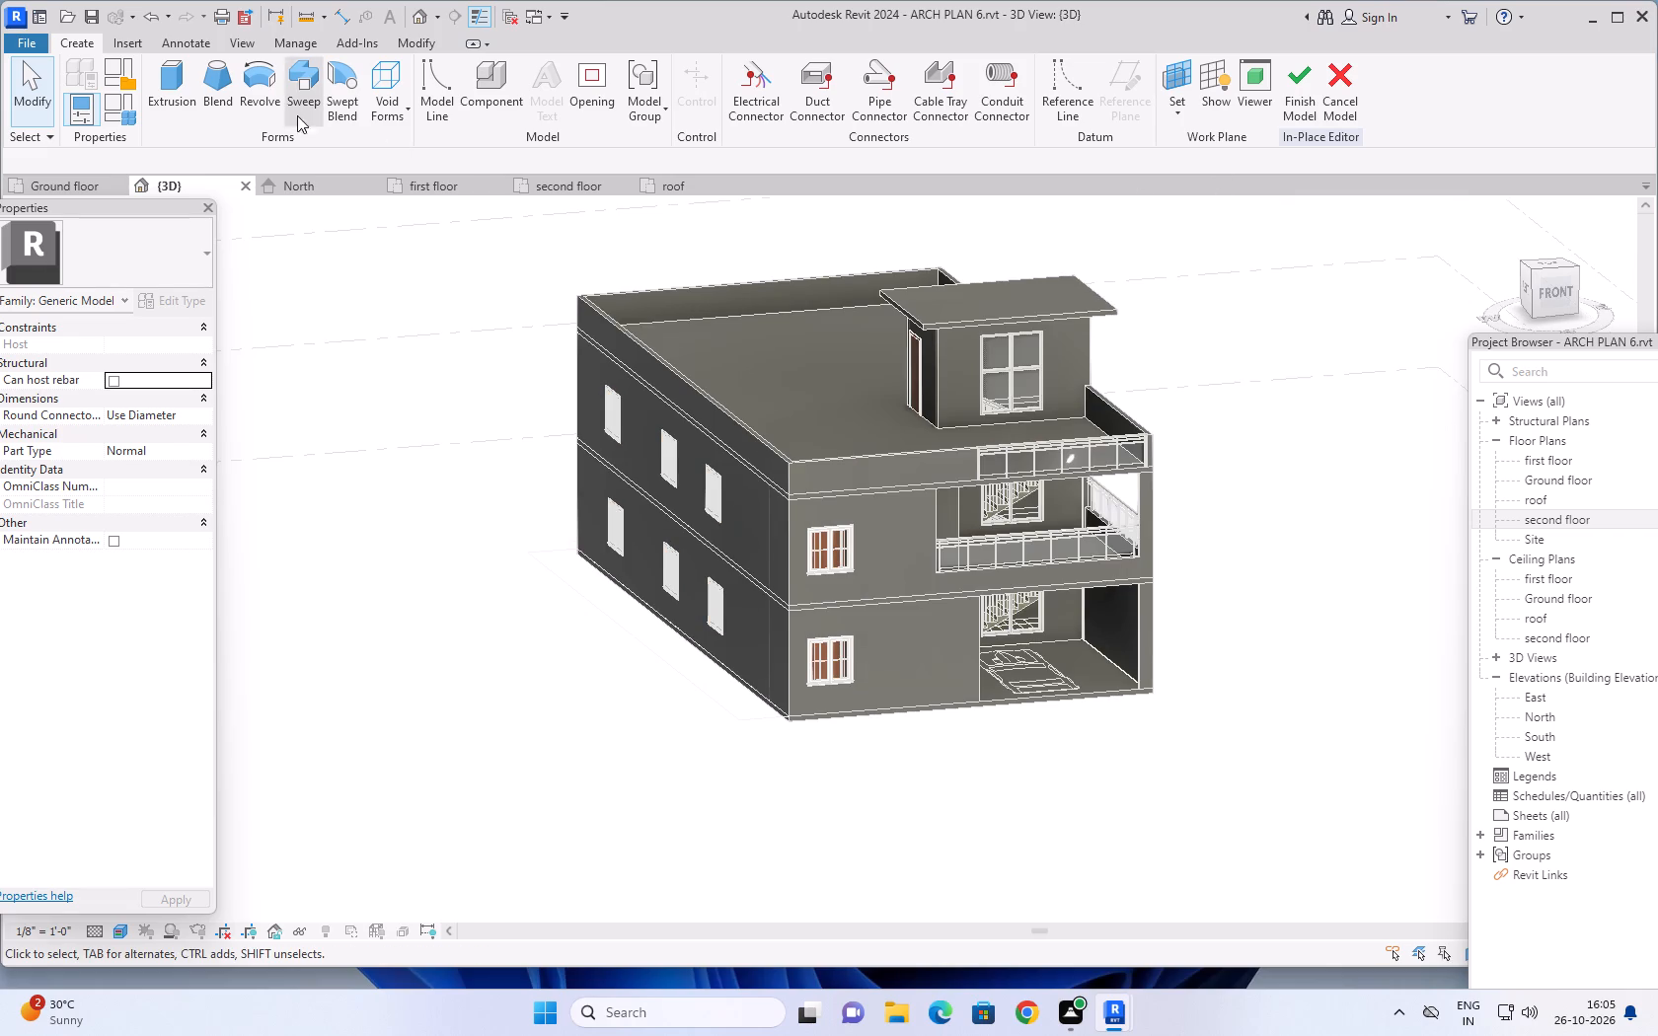
left_click(176, 73)
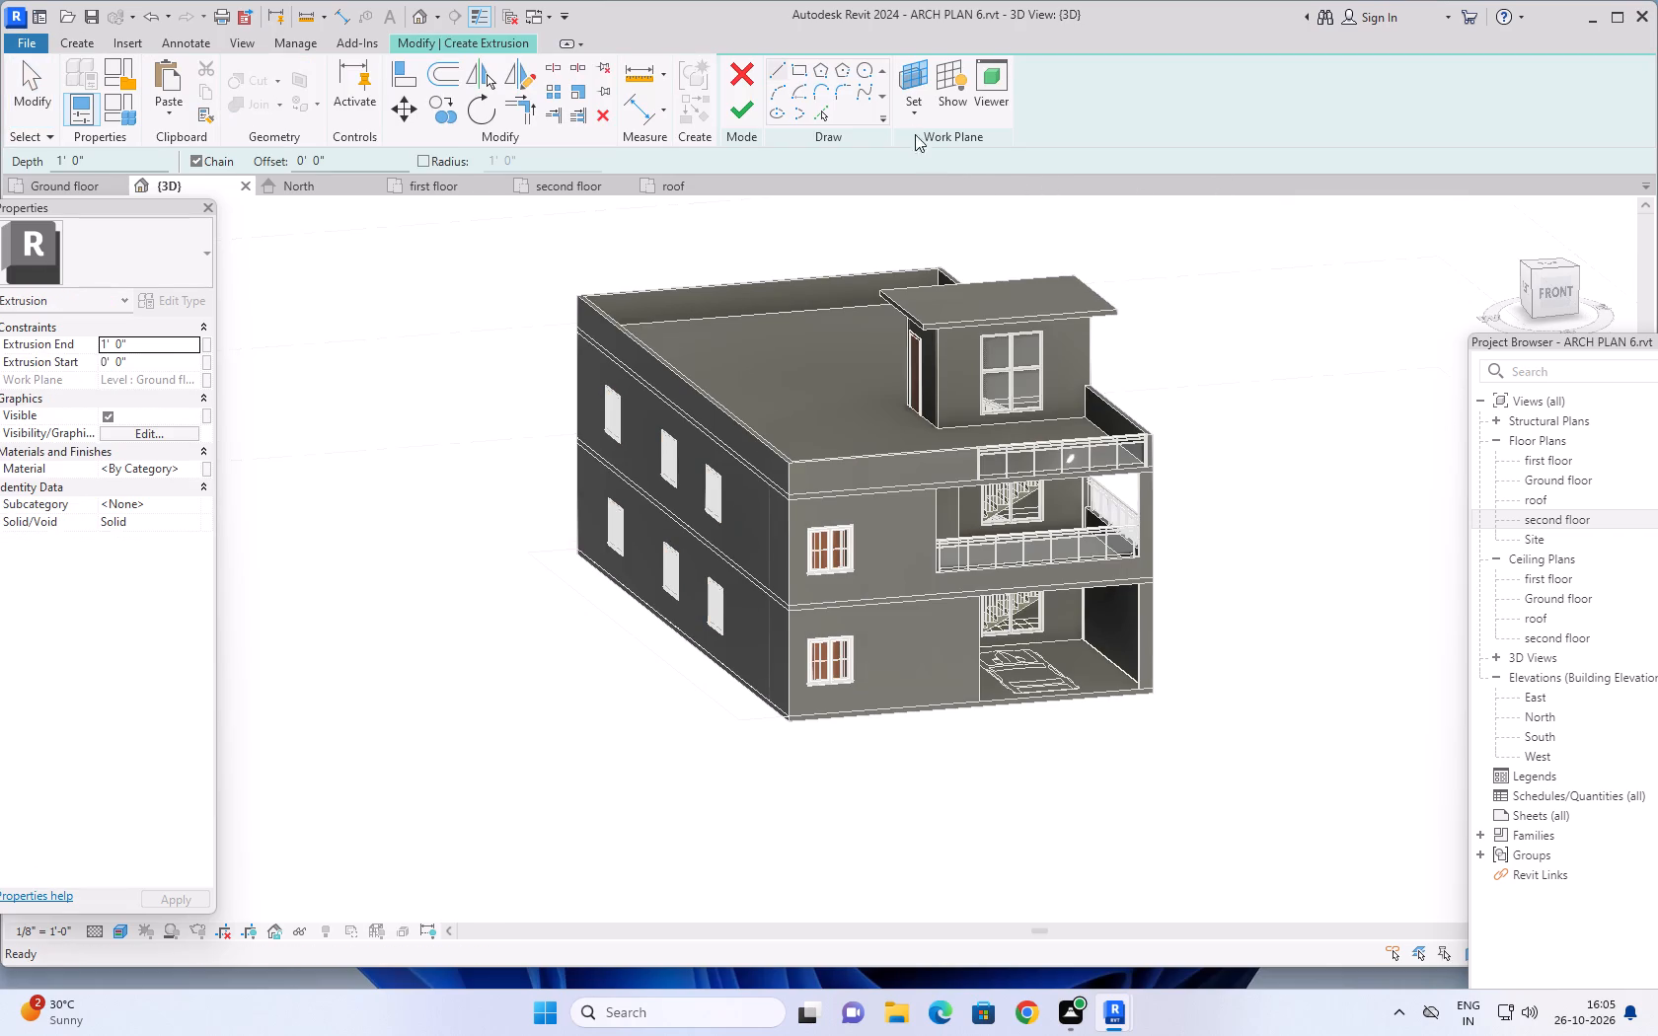
left_click(914, 116)
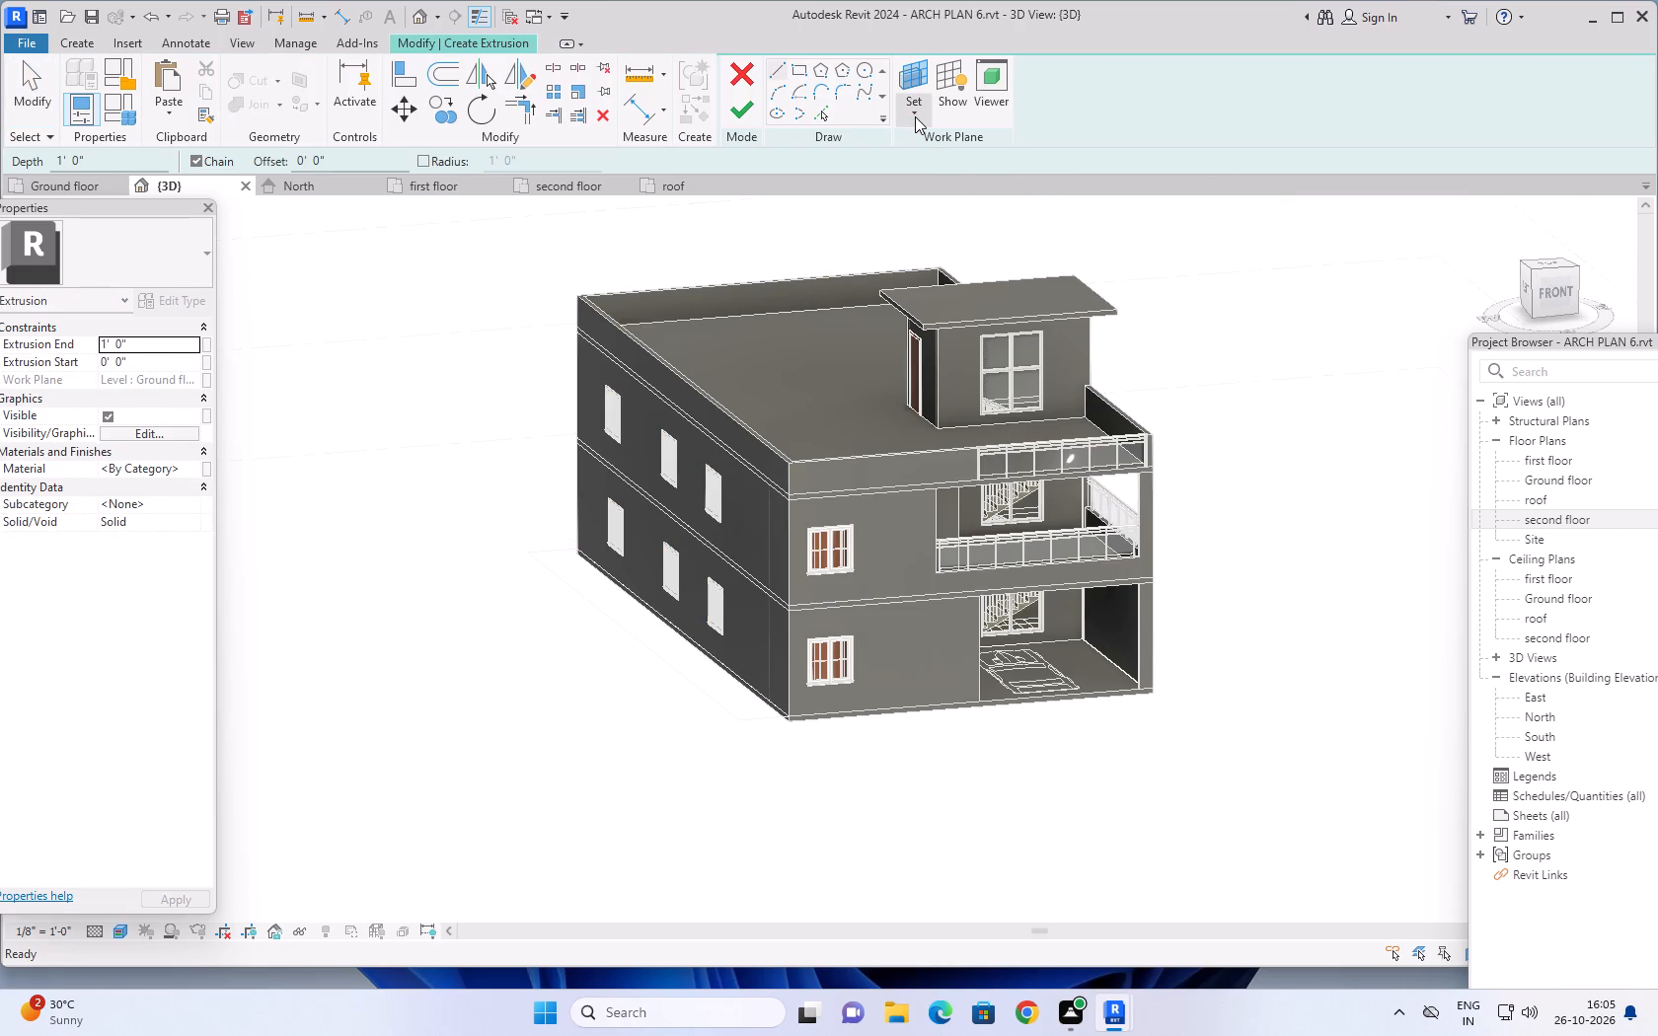
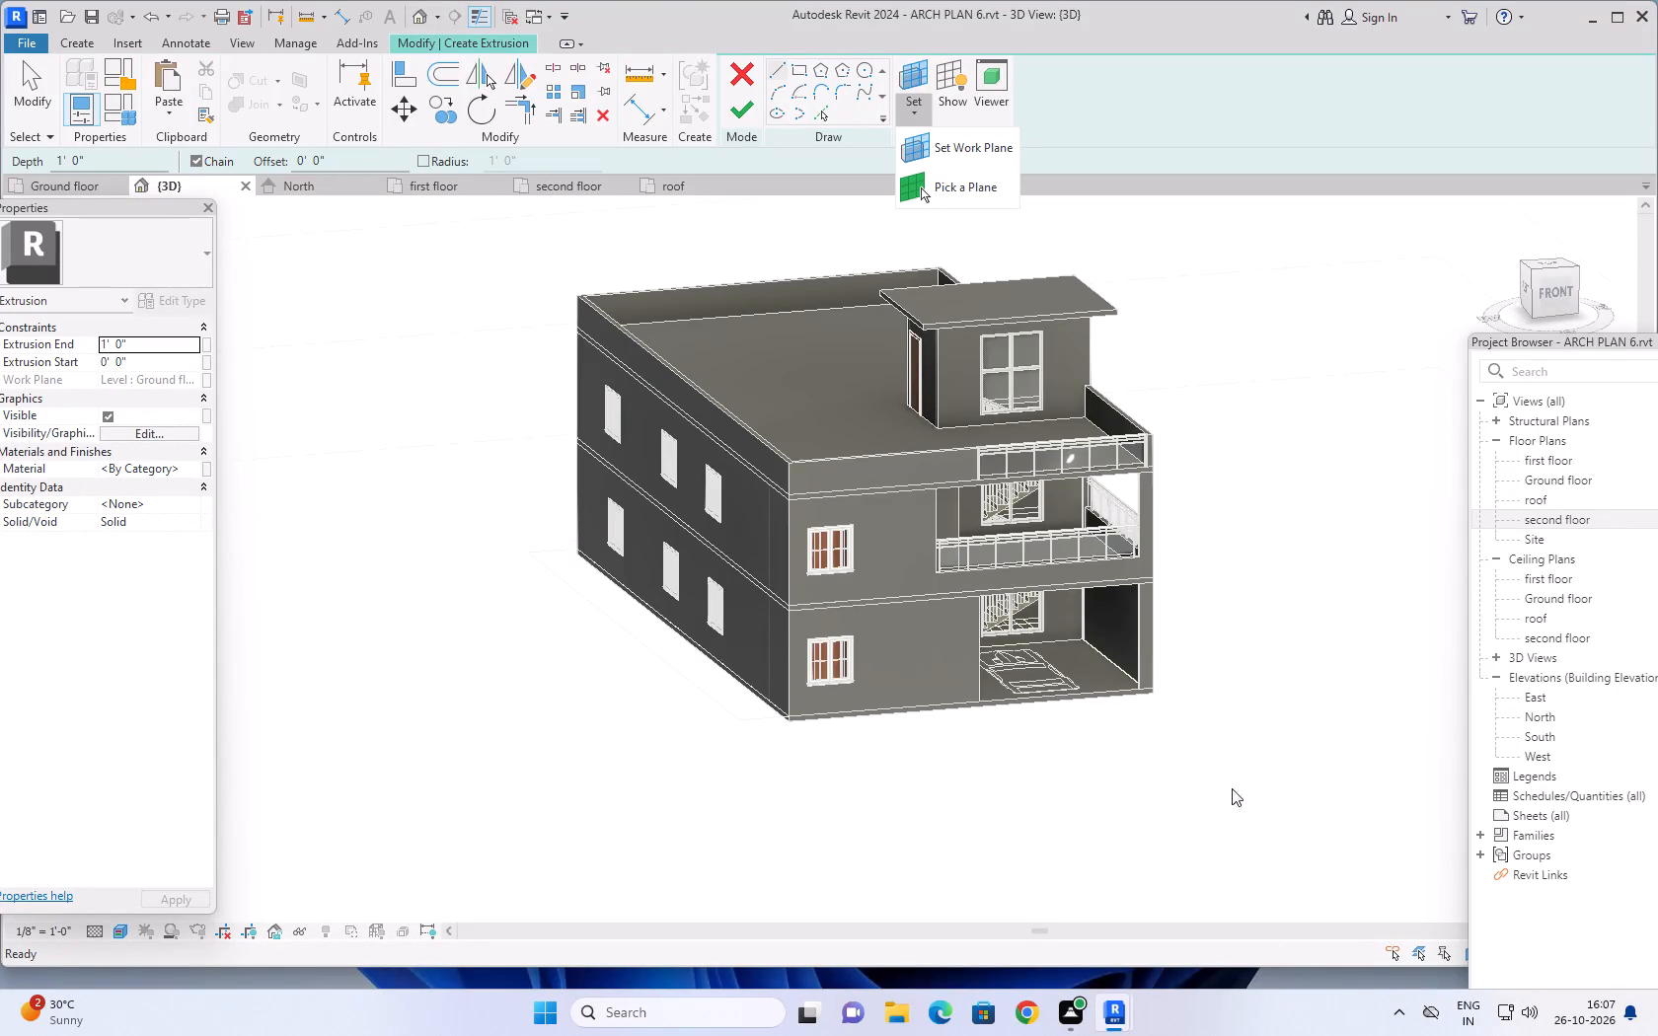
Pick the front face of the 6" floor slab above the balcony opening as the extrusion's work plane.
scroll(1233, 722, "down", 1)
middle_click_drag(1258, 672, 1187, 647)
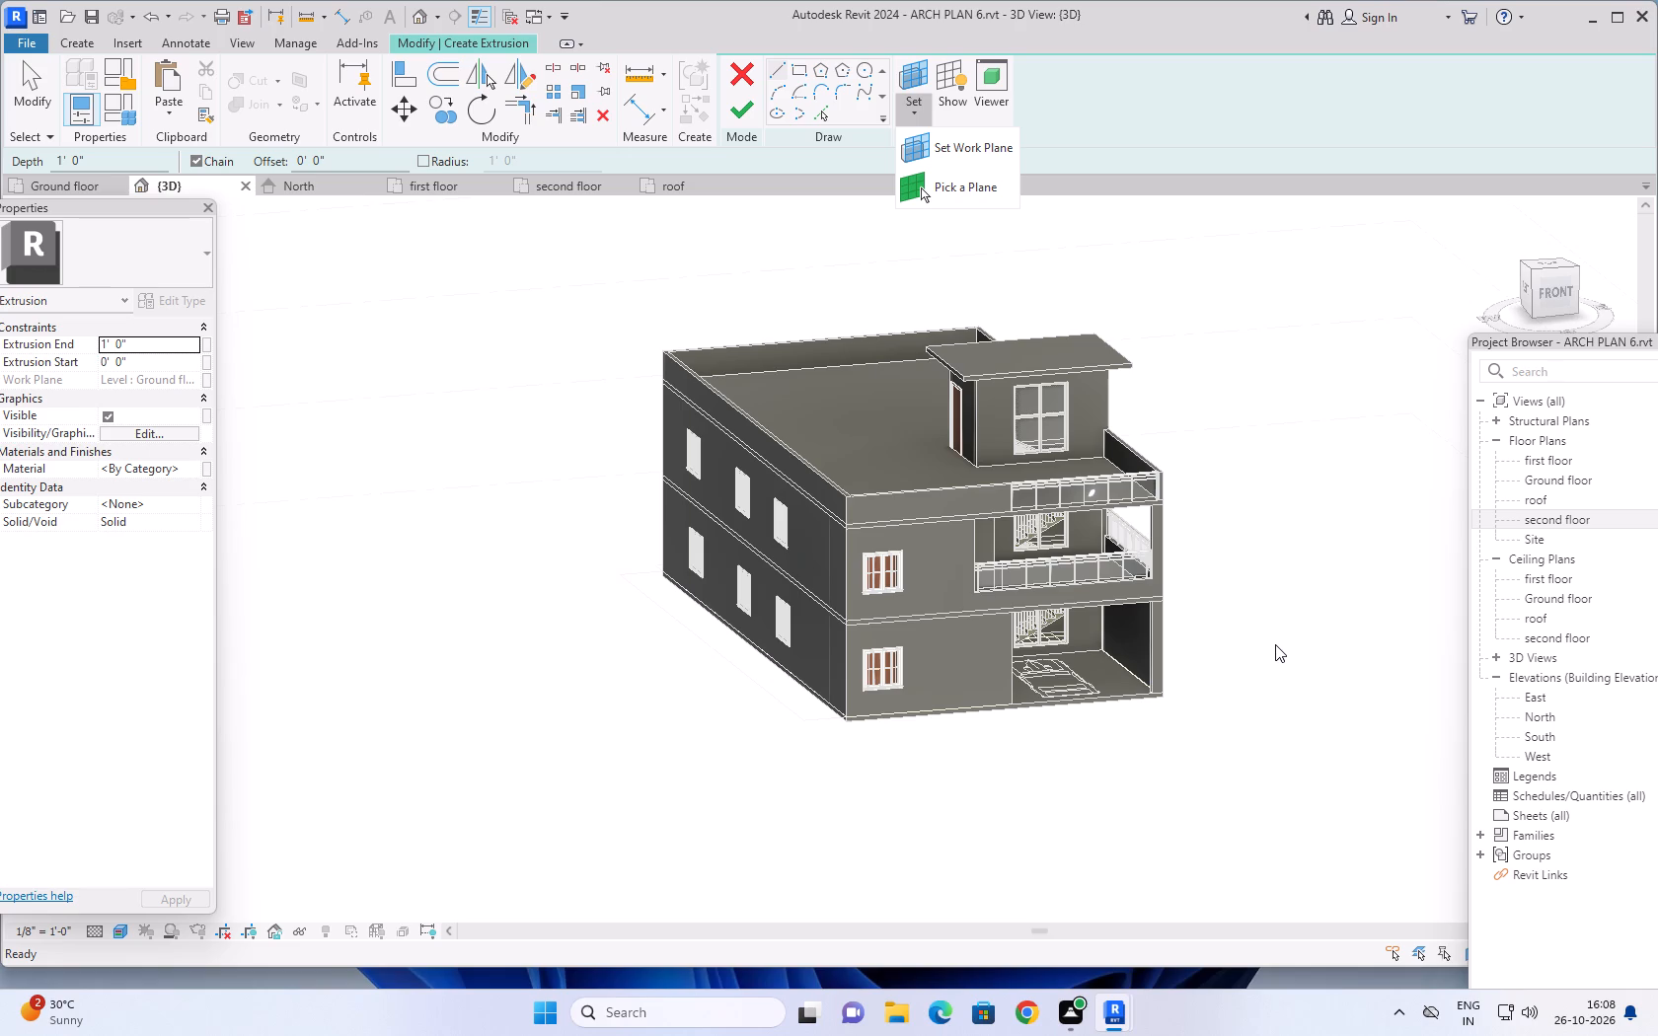
middle_click_drag(1334, 509, 1296, 533)
middle_click_drag(1296, 533, 1119, 609)
scroll(1221, 511, "up", 3)
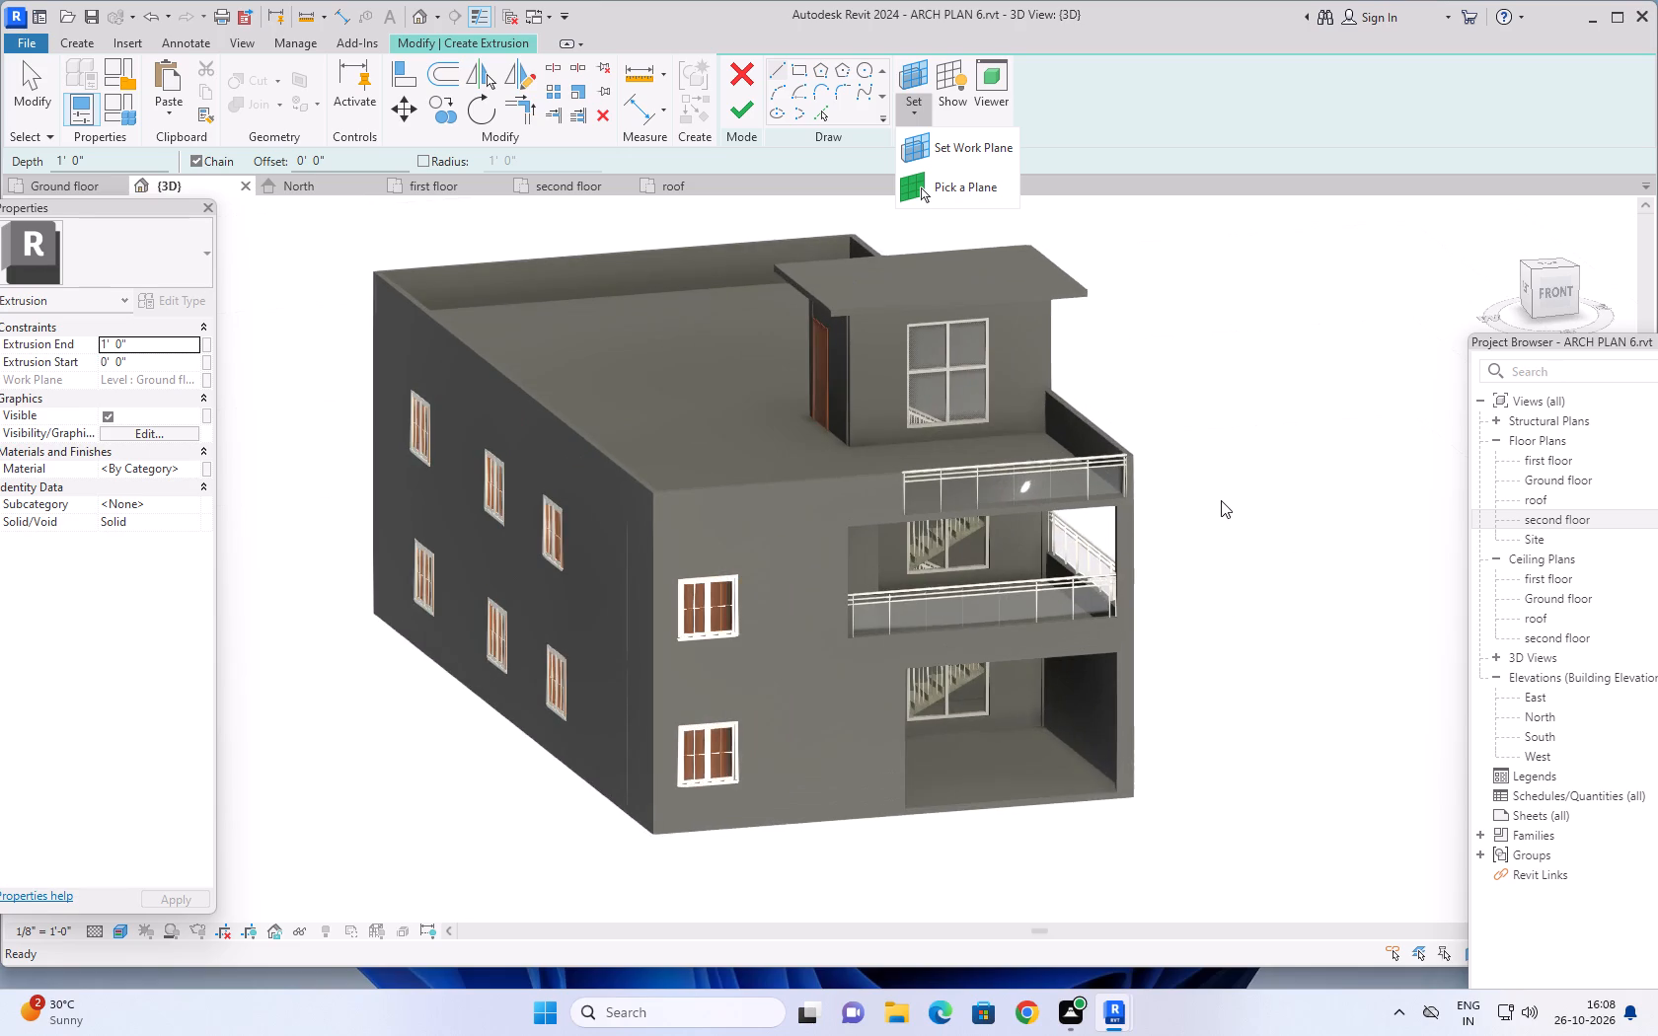
scroll(1217, 492, "up", 2)
left_click(950, 181)
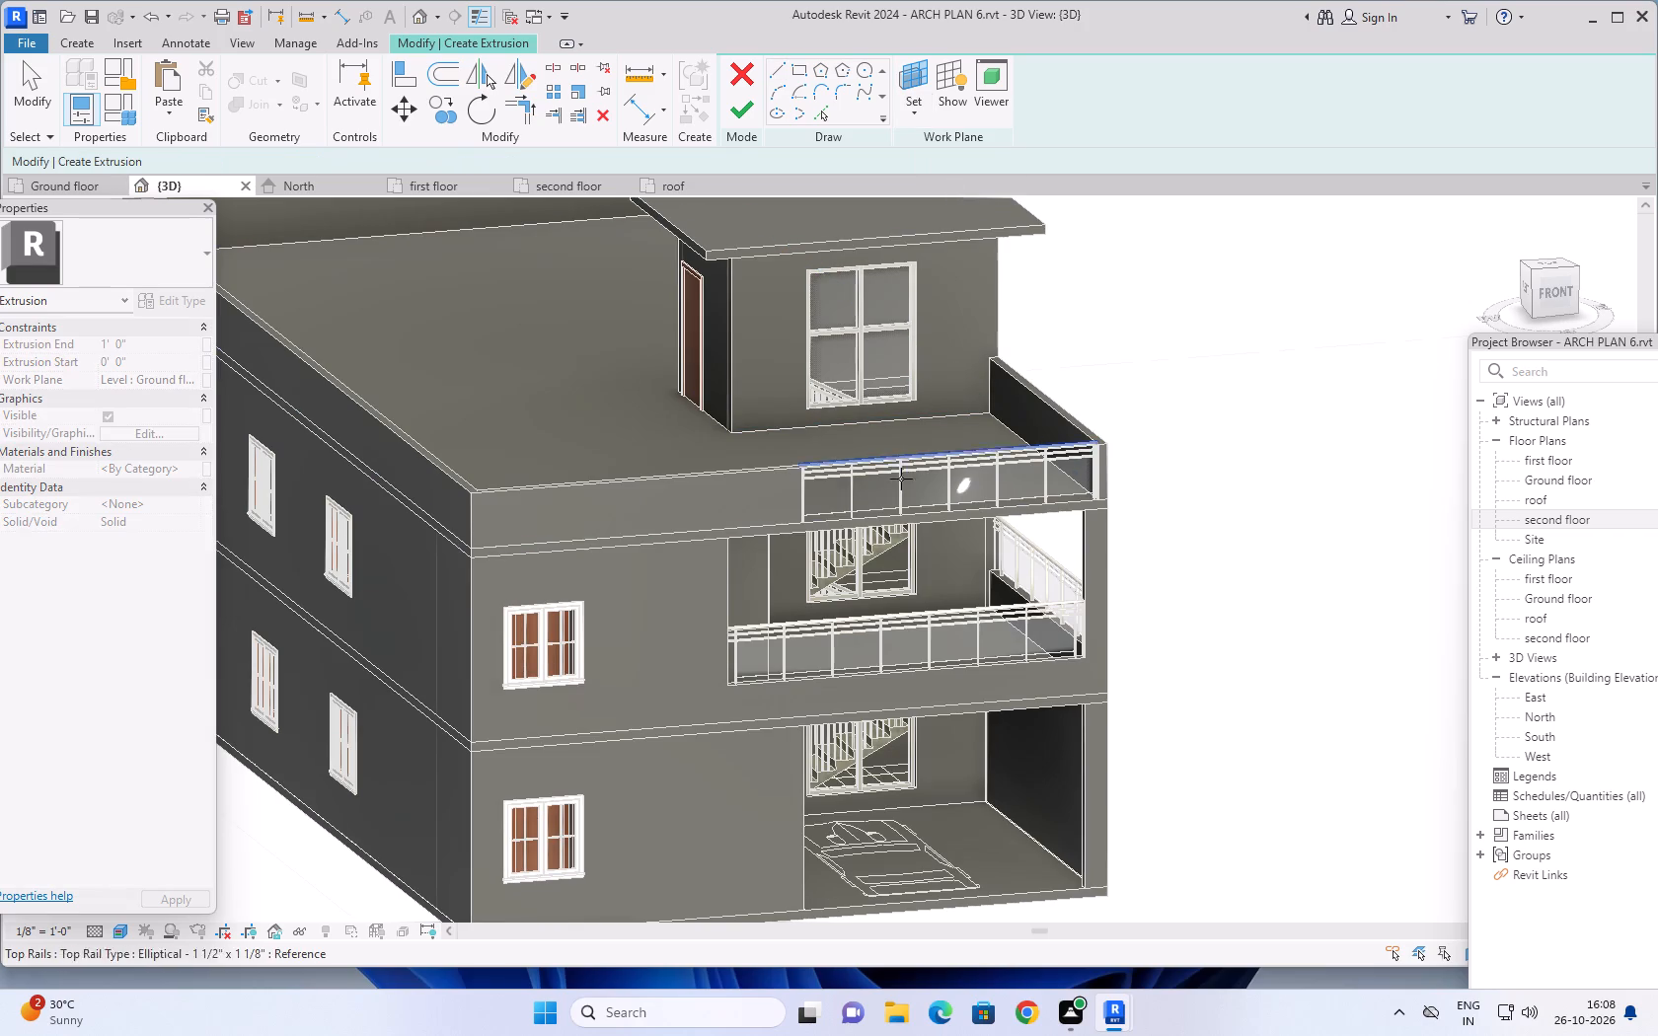
scroll(778, 559, "up", 5)
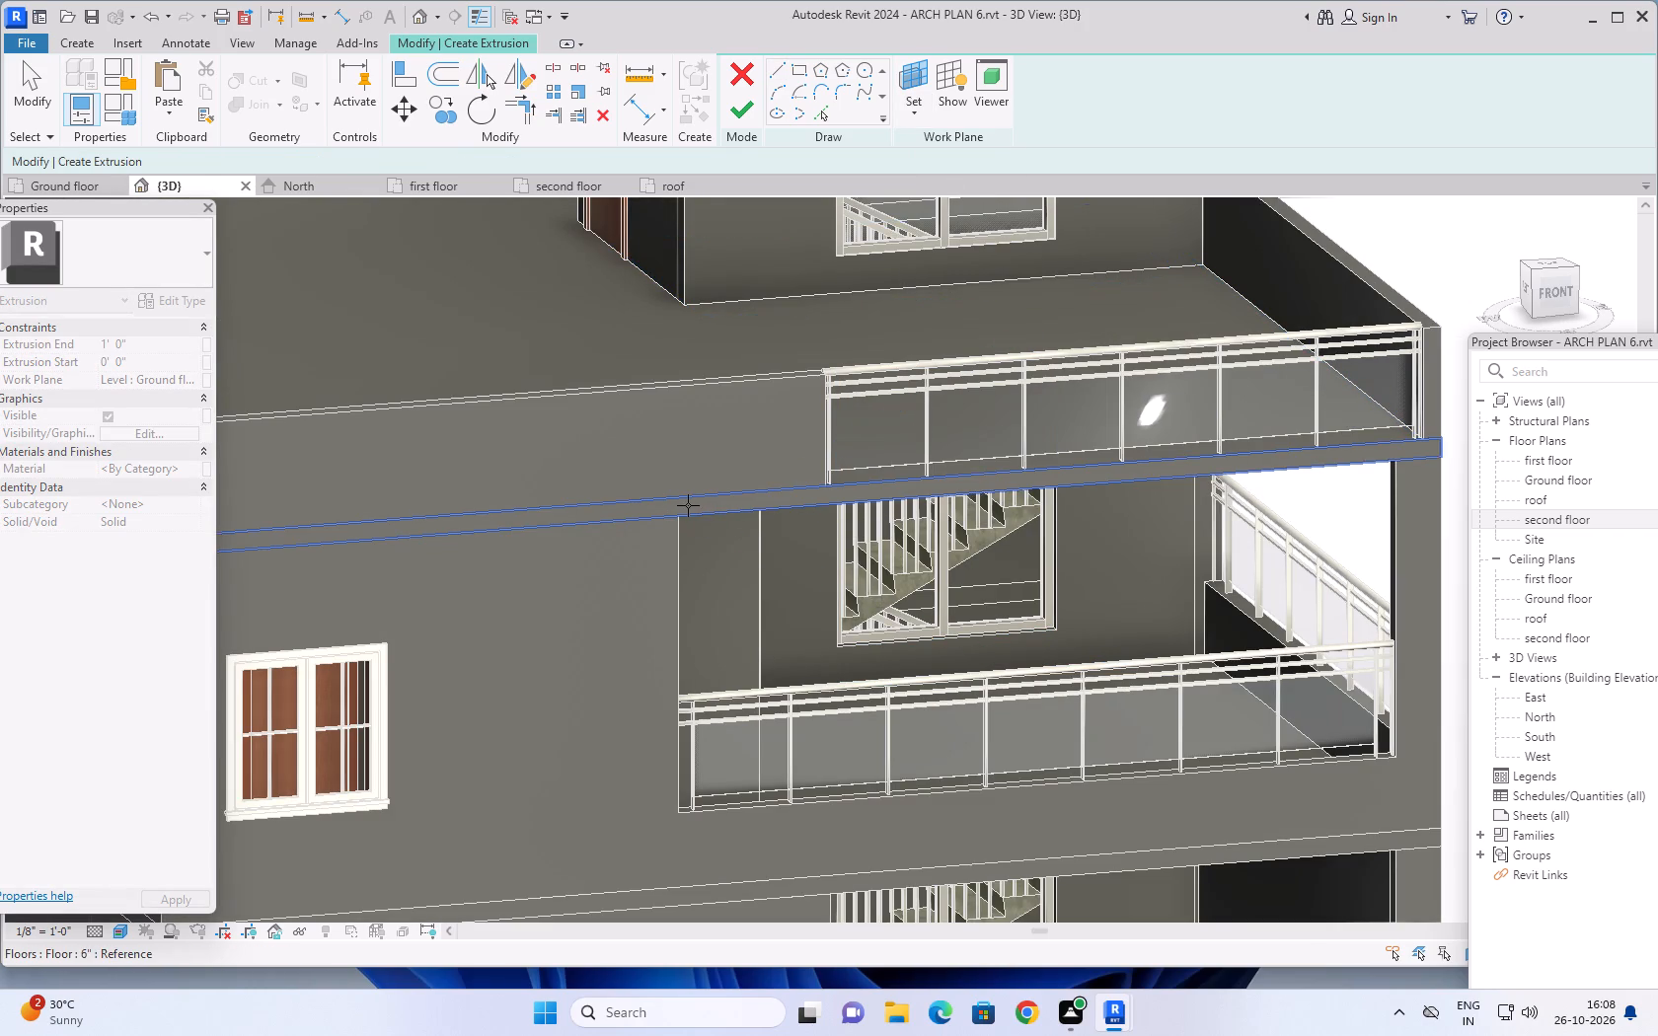
left_click(689, 505)
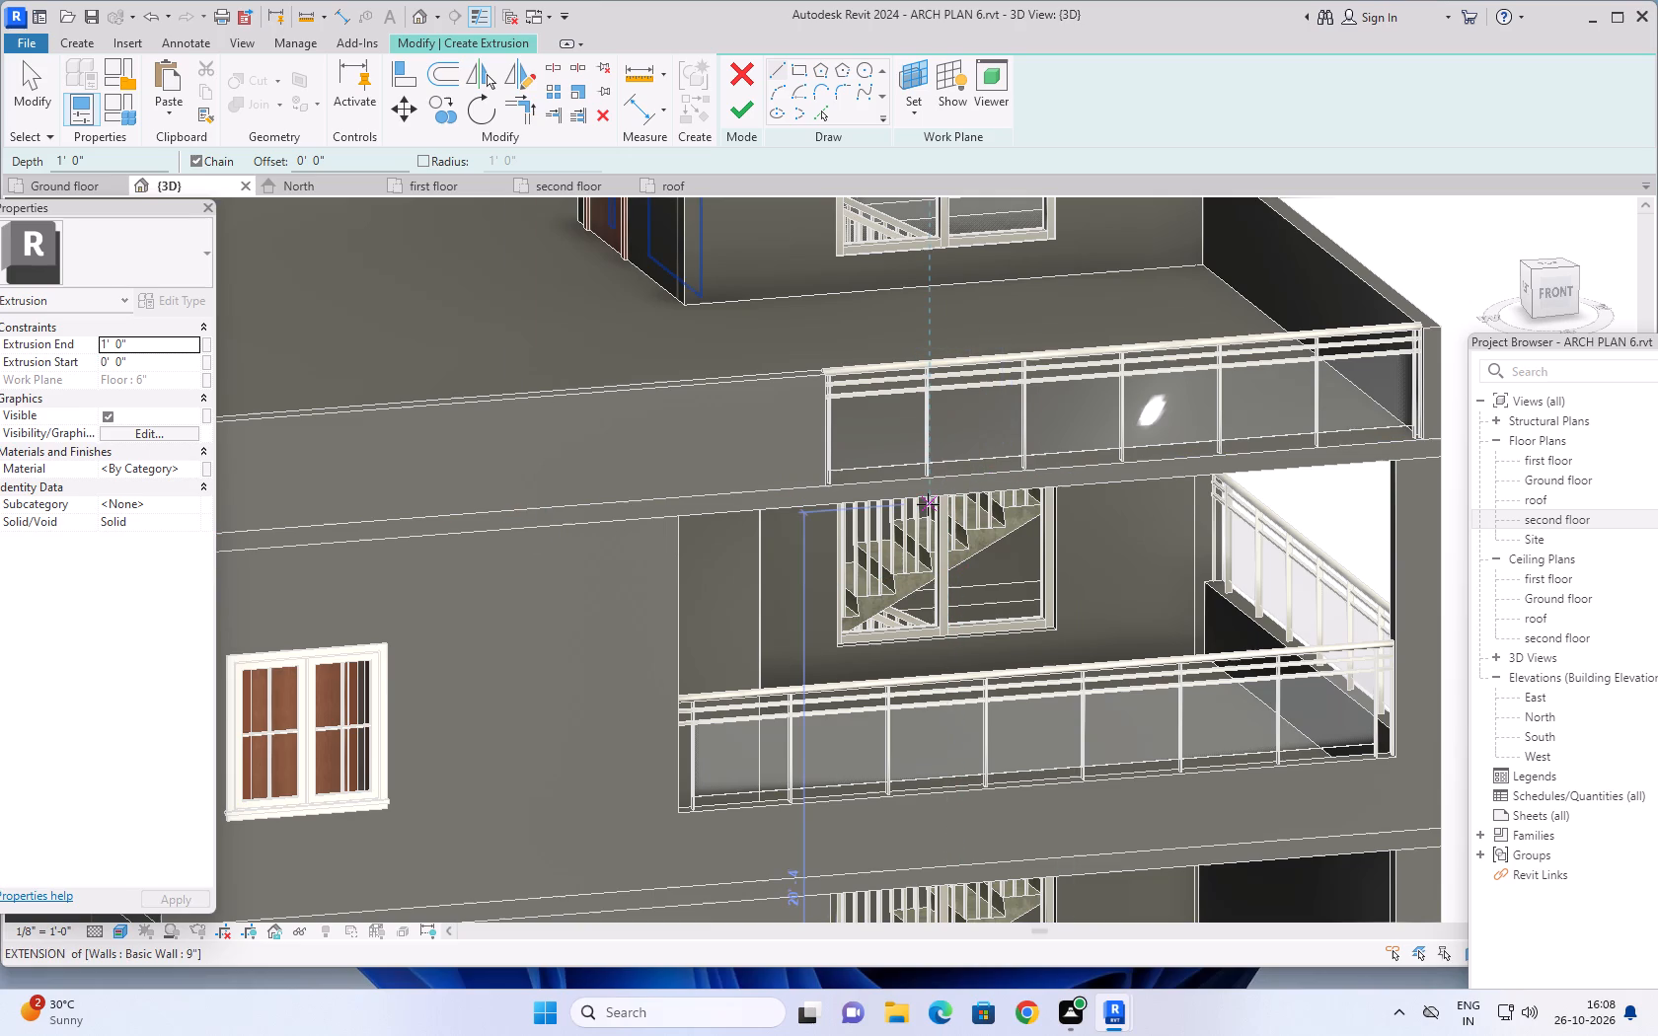
Examine the front facade around the balcony, its railings, the slab edges and the car porch from several angles.
scroll(969, 503, "down", 1)
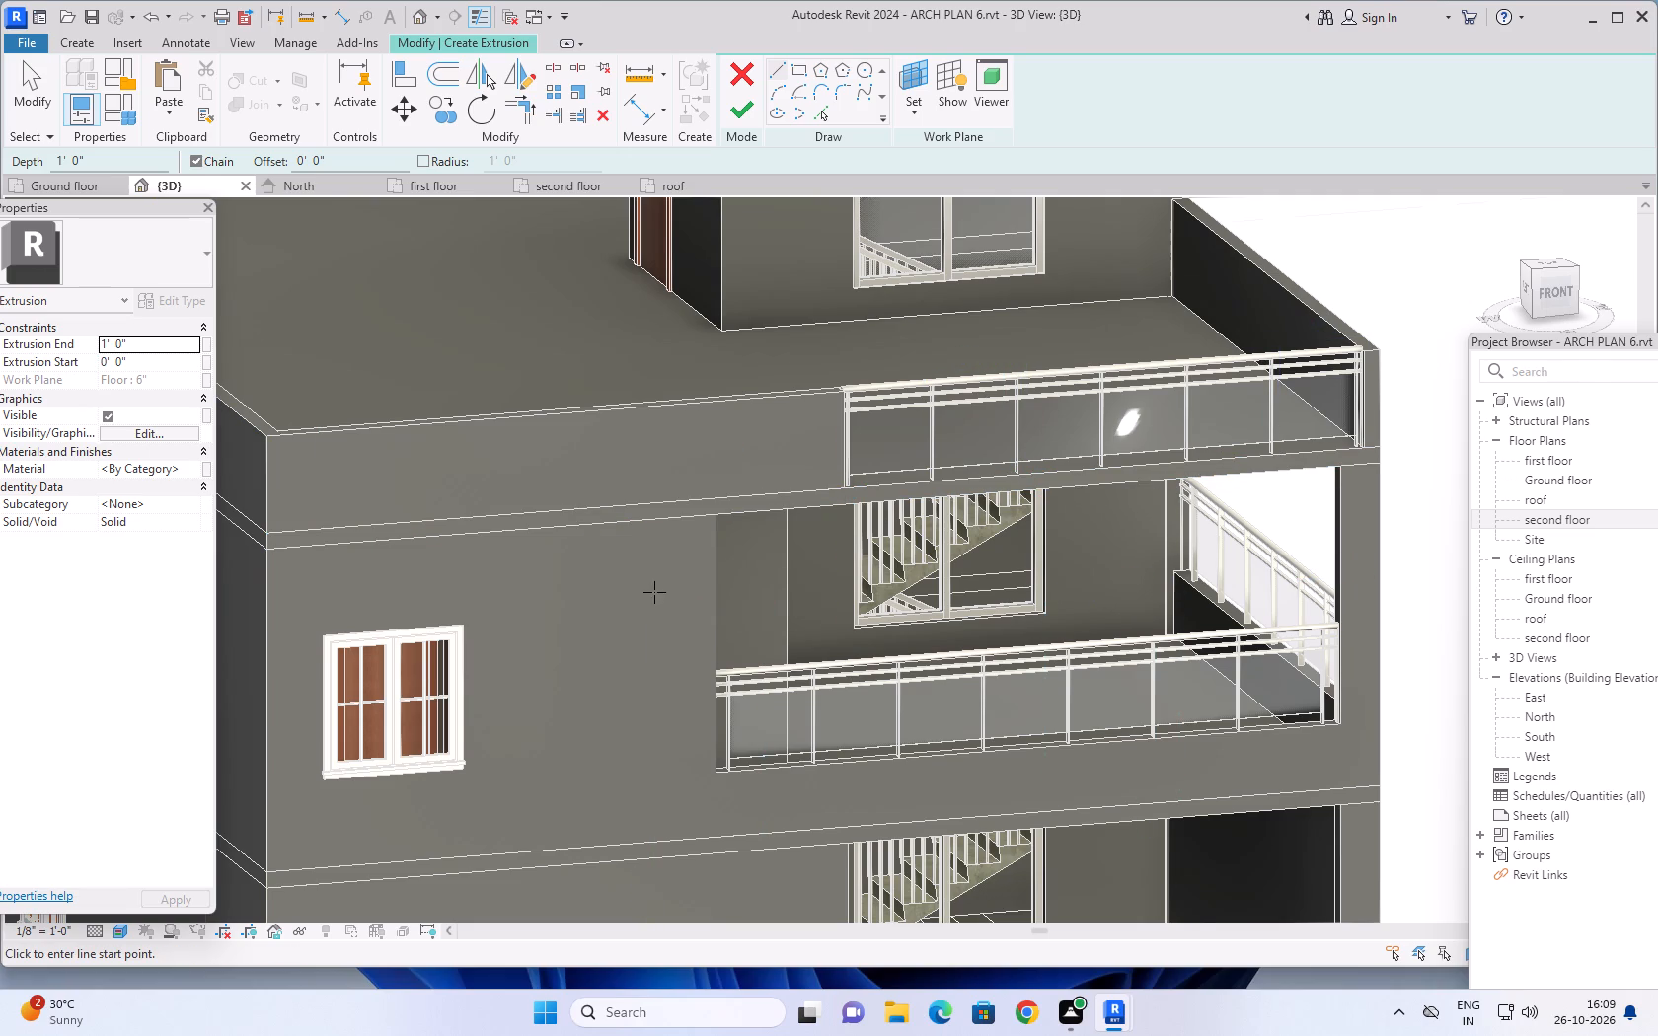
scroll(687, 598, "down", 2)
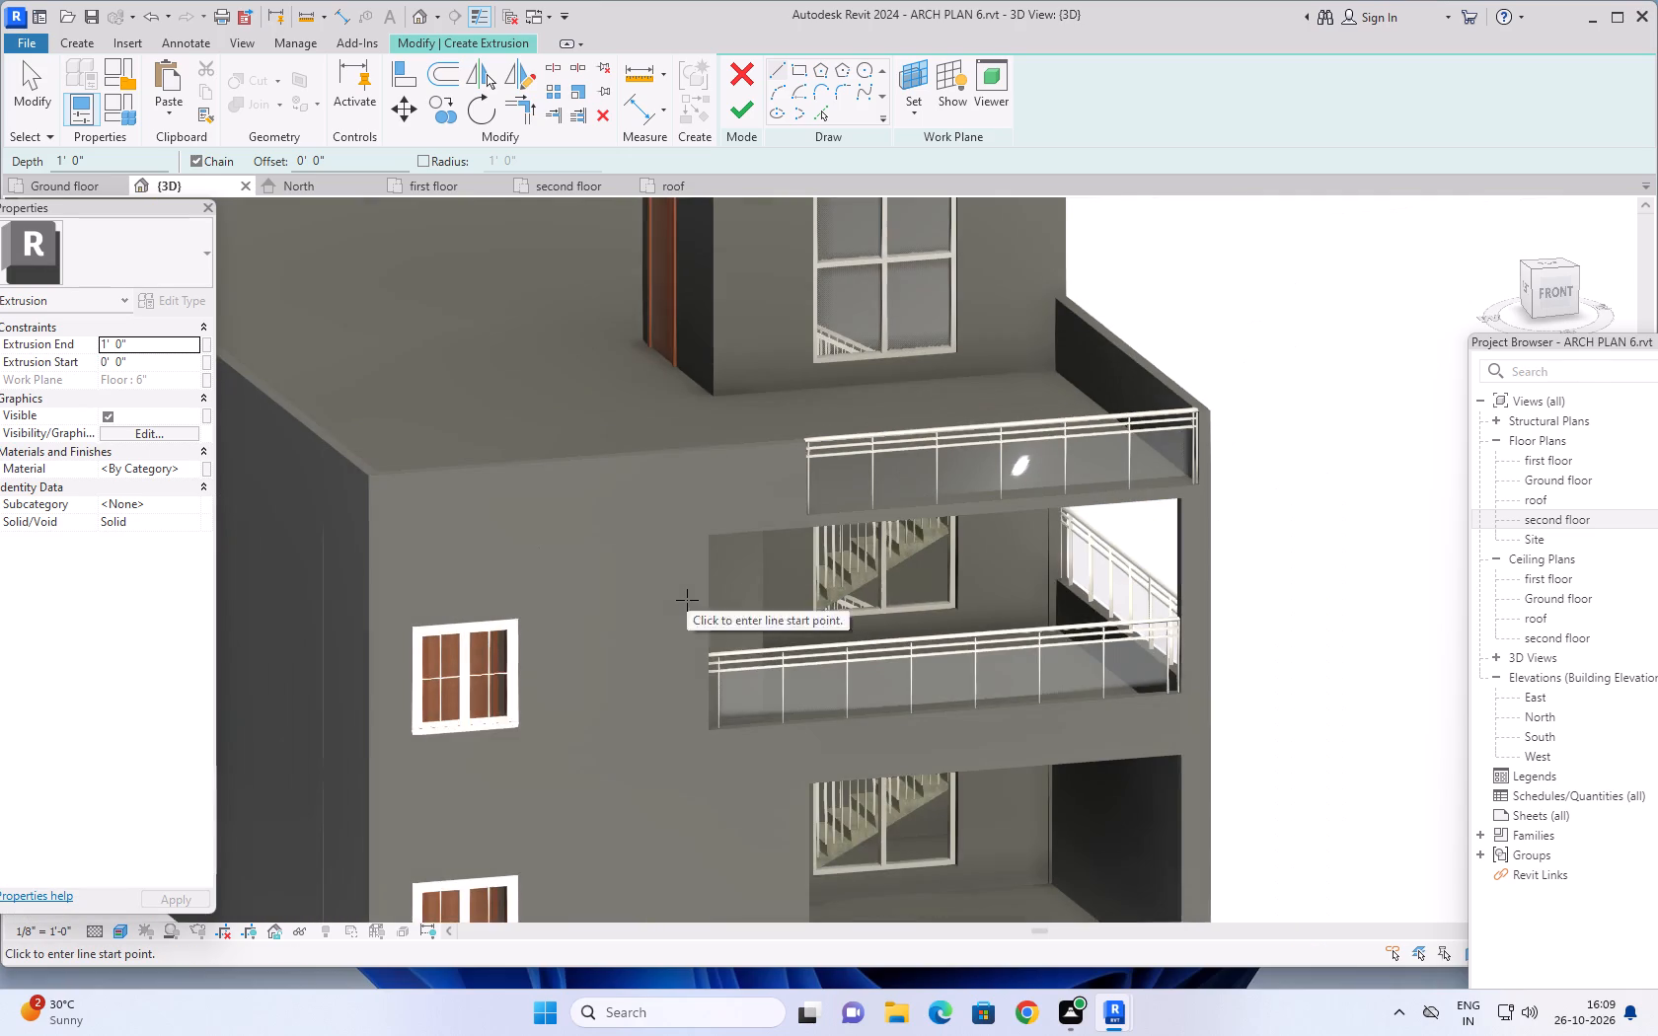
scroll(708, 606, "down", 1)
middle_click_drag(1226, 571, 1186, 476)
middle_click(1186, 476)
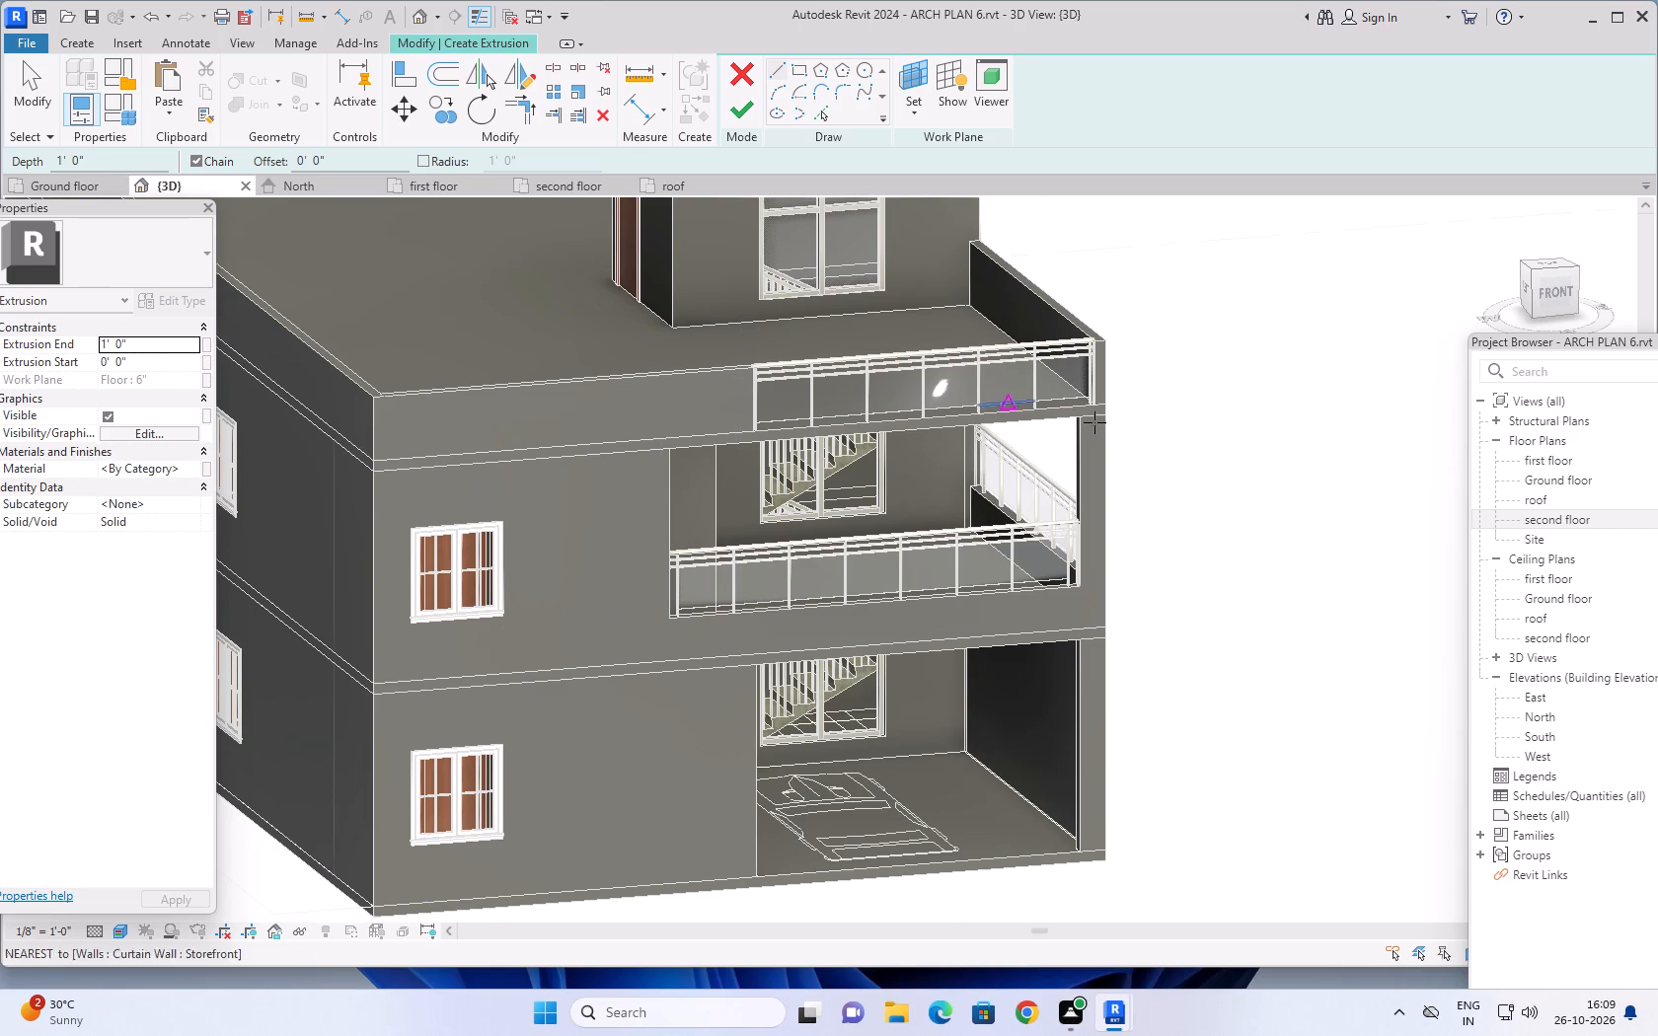
middle_click_drag(1332, 530, 1245, 436)
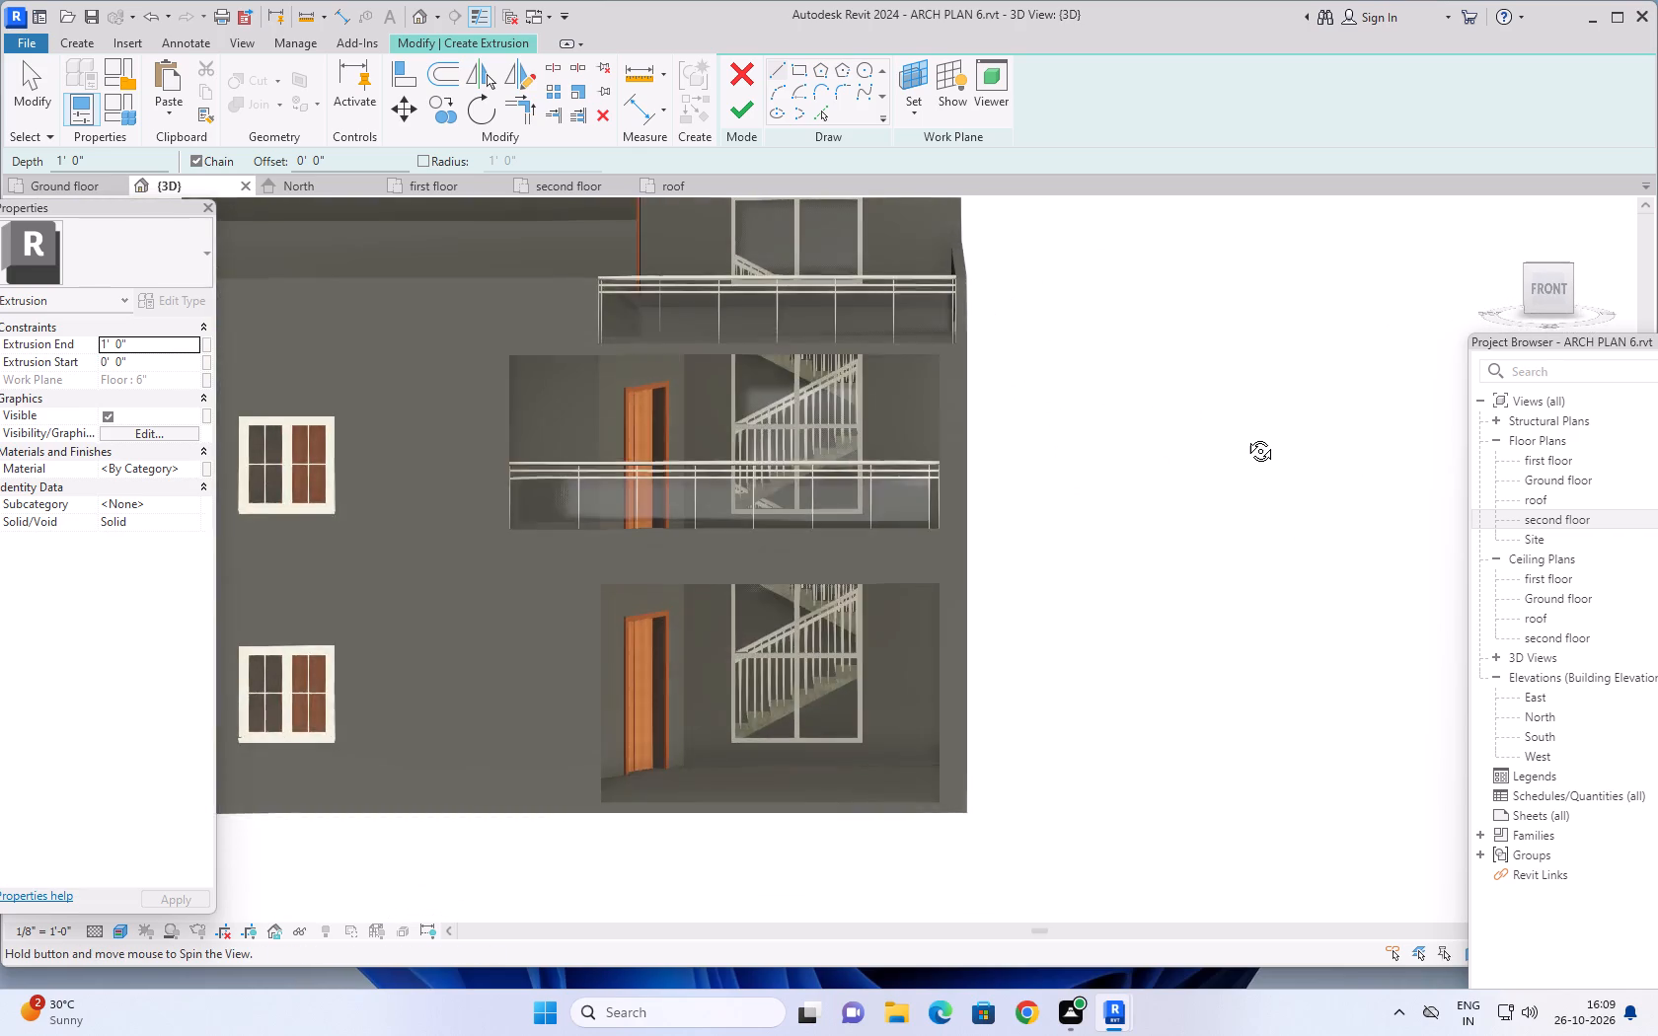
middle_click_drag(1245, 436, 1306, 477)
middle_click_drag(1209, 476, 1295, 499)
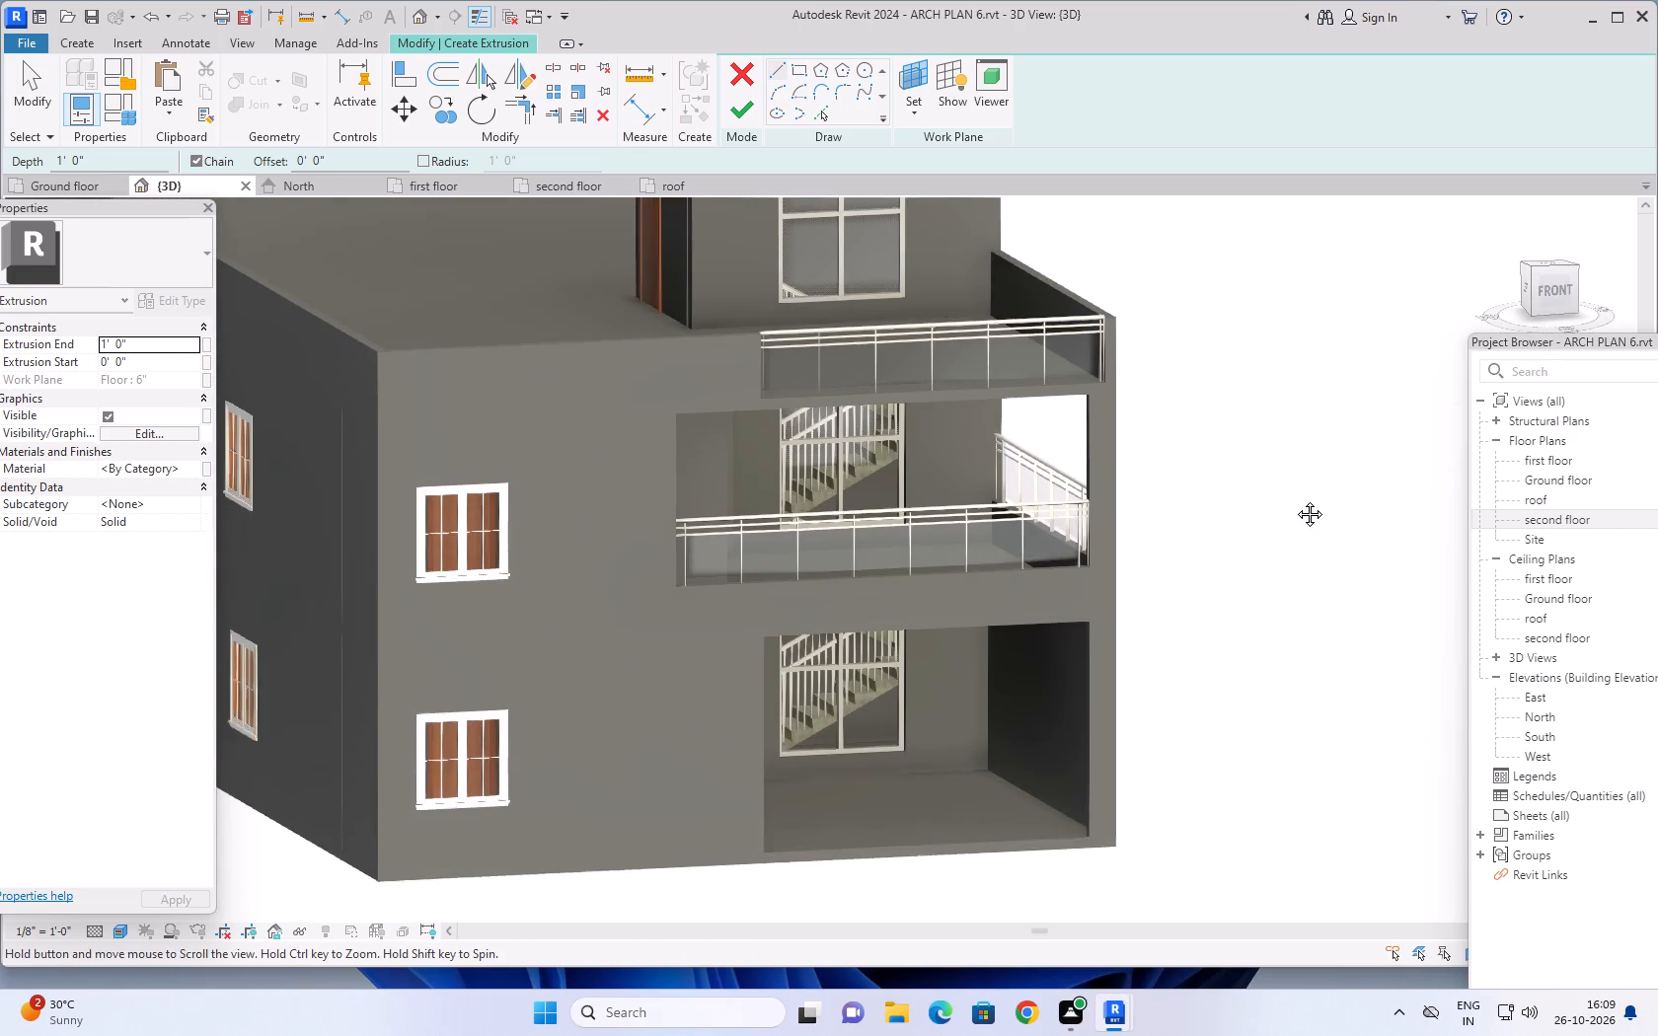
middle_click_drag(1295, 499, 1314, 520)
middle_click_drag(1317, 528, 1319, 483)
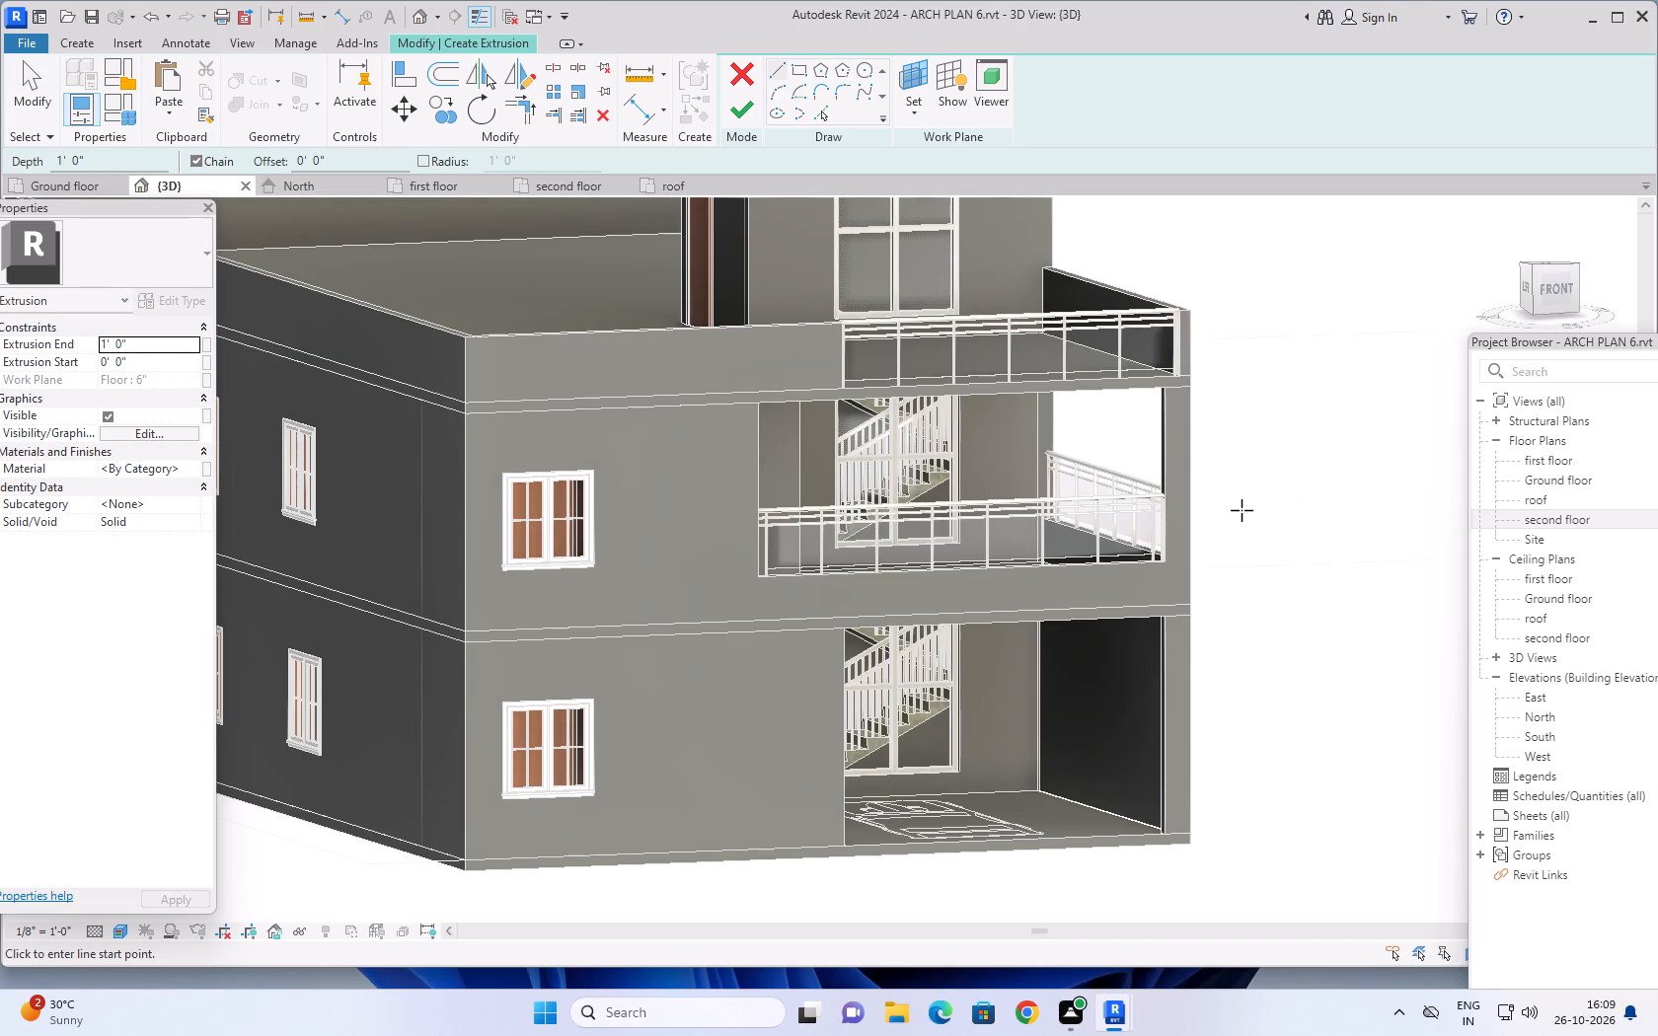
middle_click_drag(1260, 483, 1237, 492)
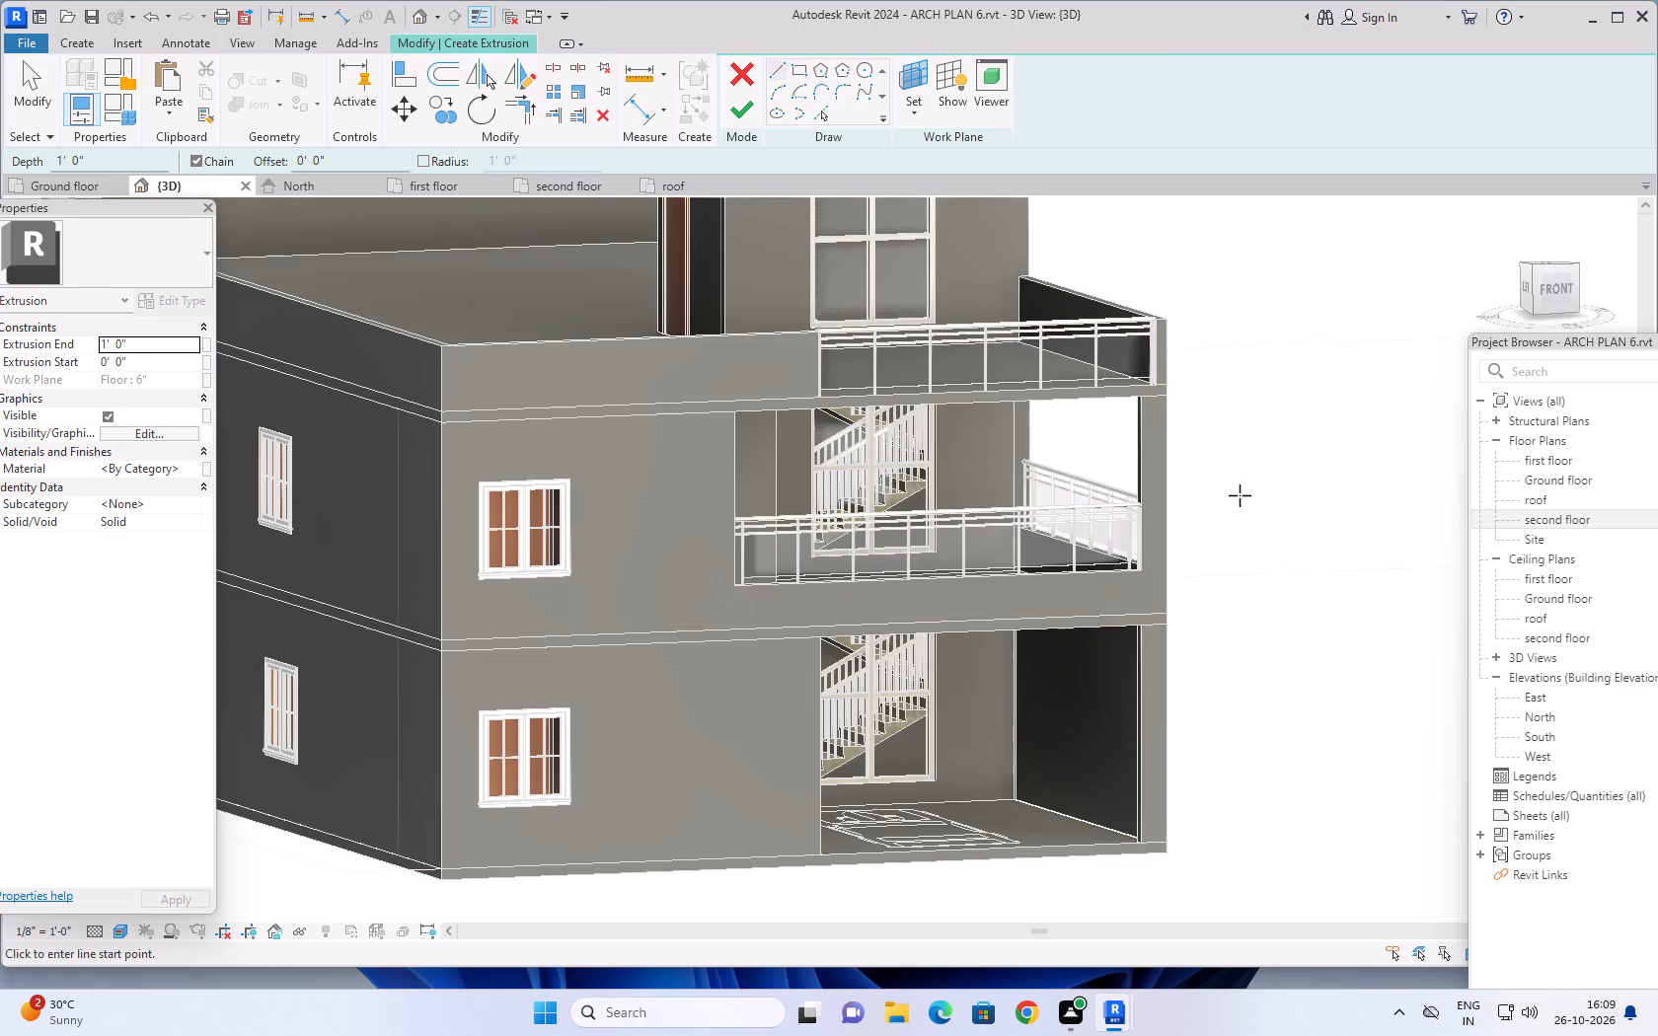
middle_click_drag(1273, 508, 1083, 561, "shift")
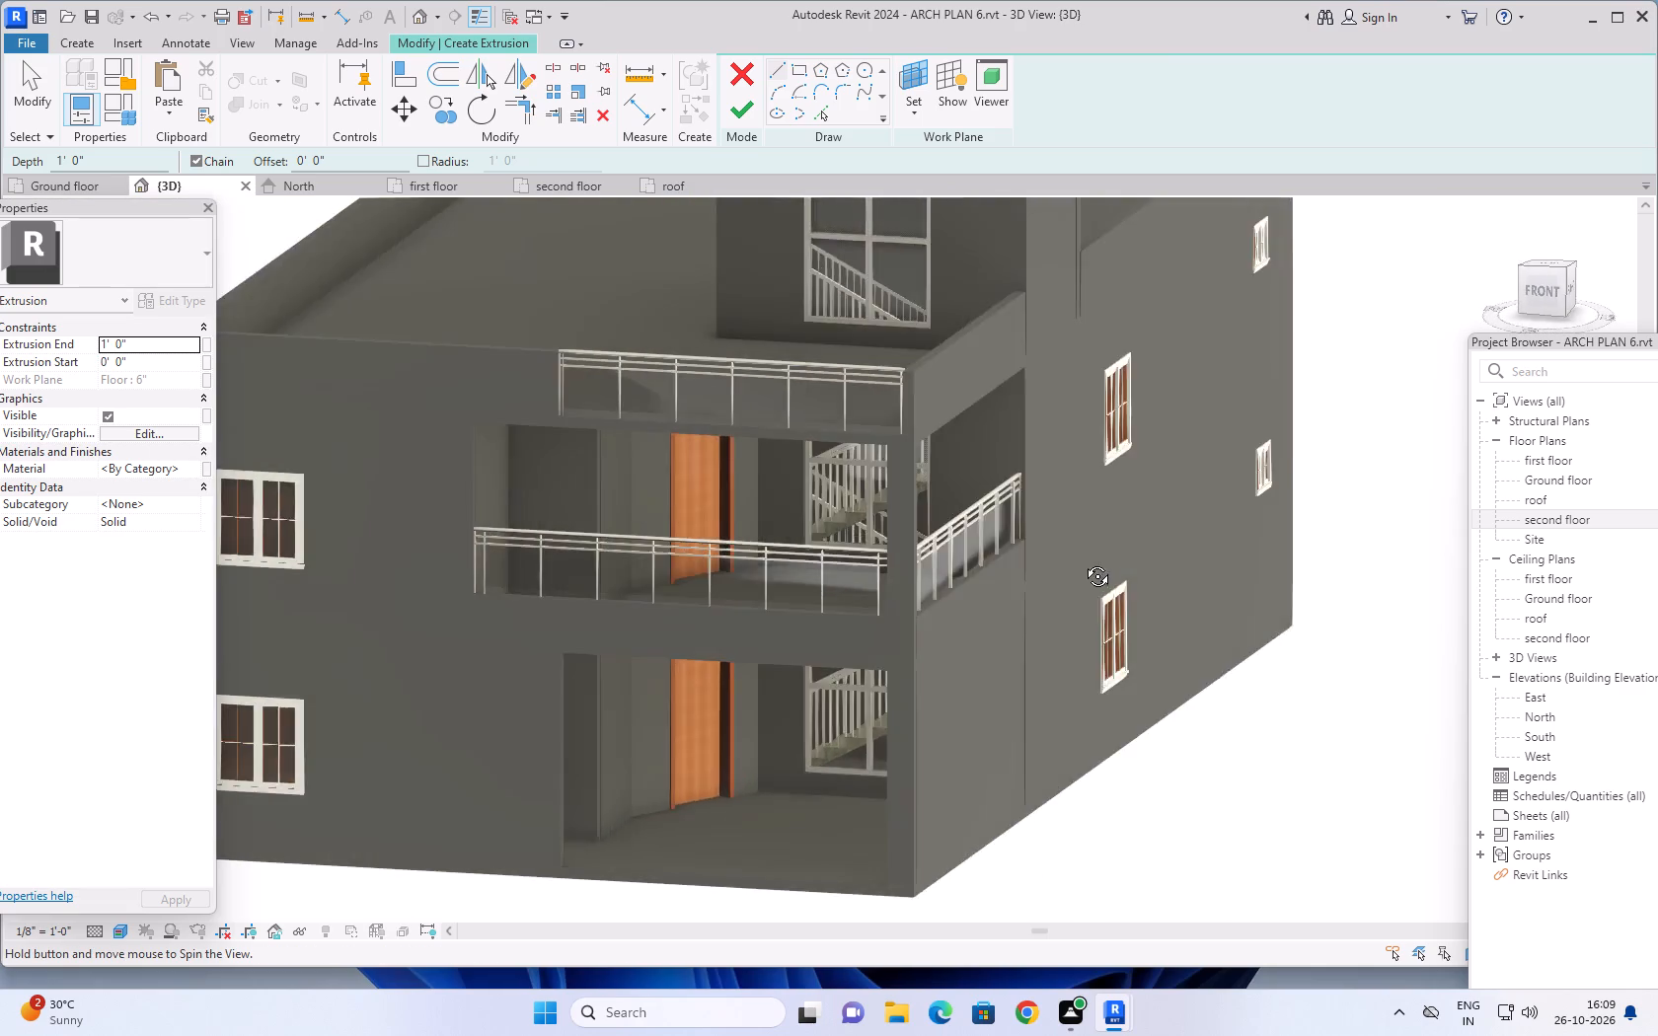
middle_click_drag(1083, 561, 1264, 512, "shift")
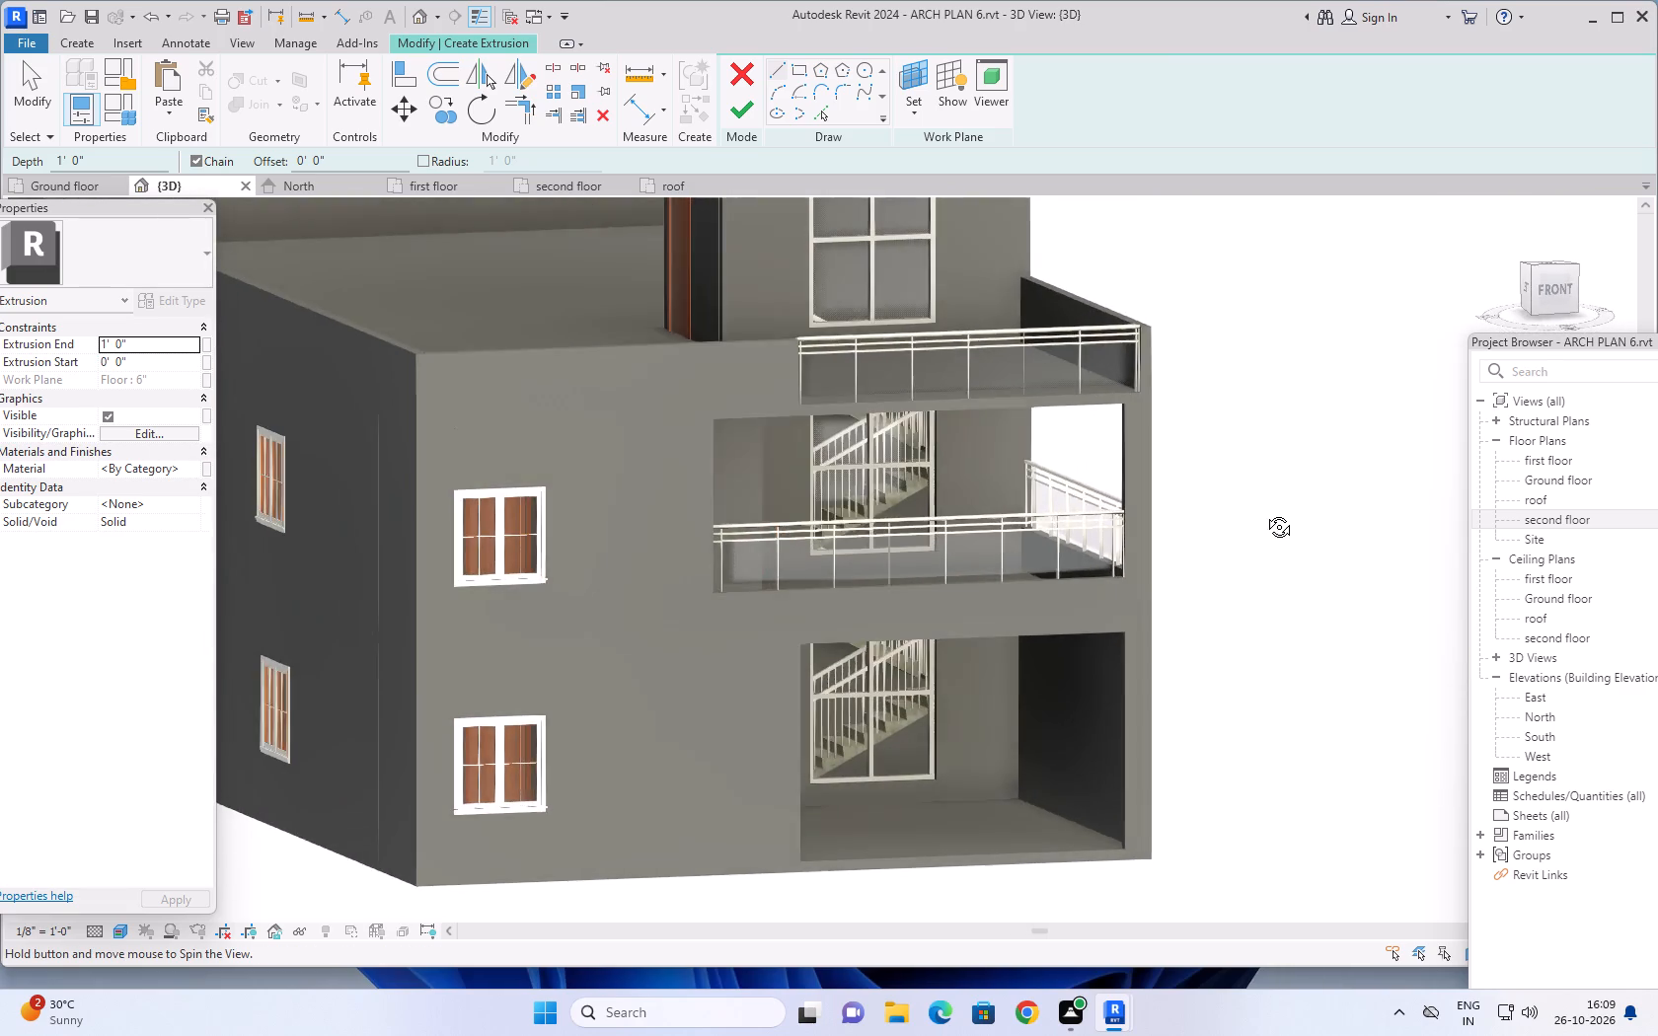
middle_click_drag(1264, 512, 1324, 532, "shift")
scroll(1293, 443, "up", 1)
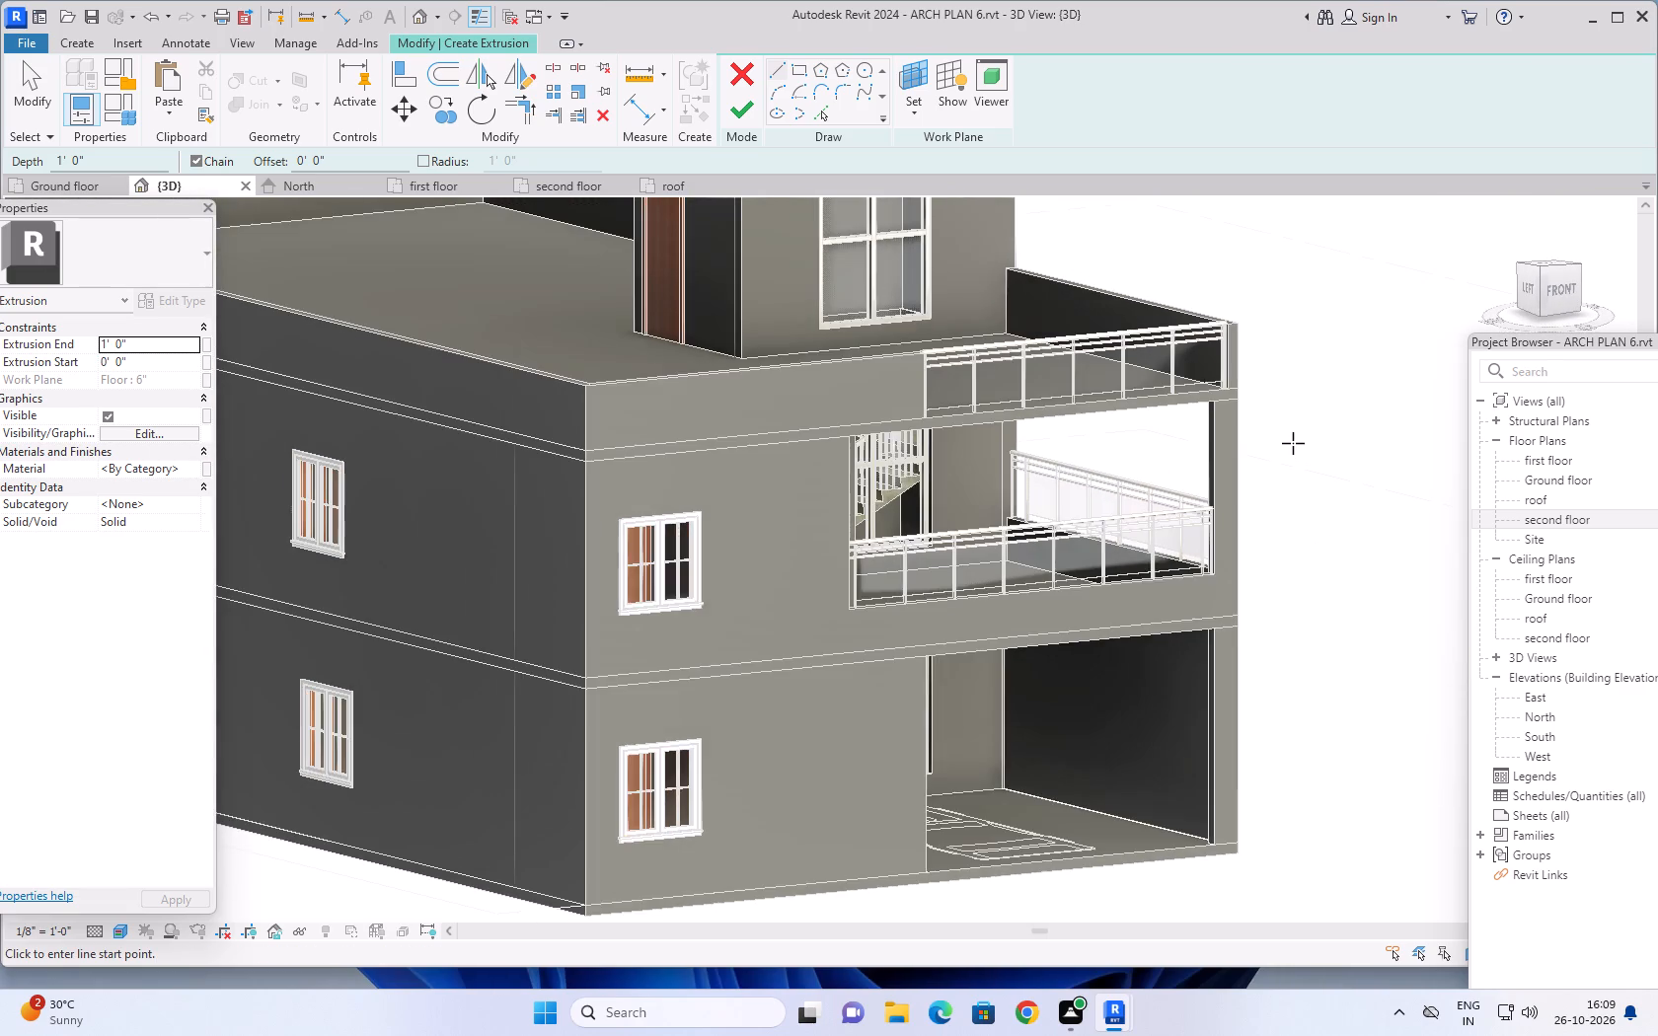
middle_click_drag(1292, 441, 1277, 461)
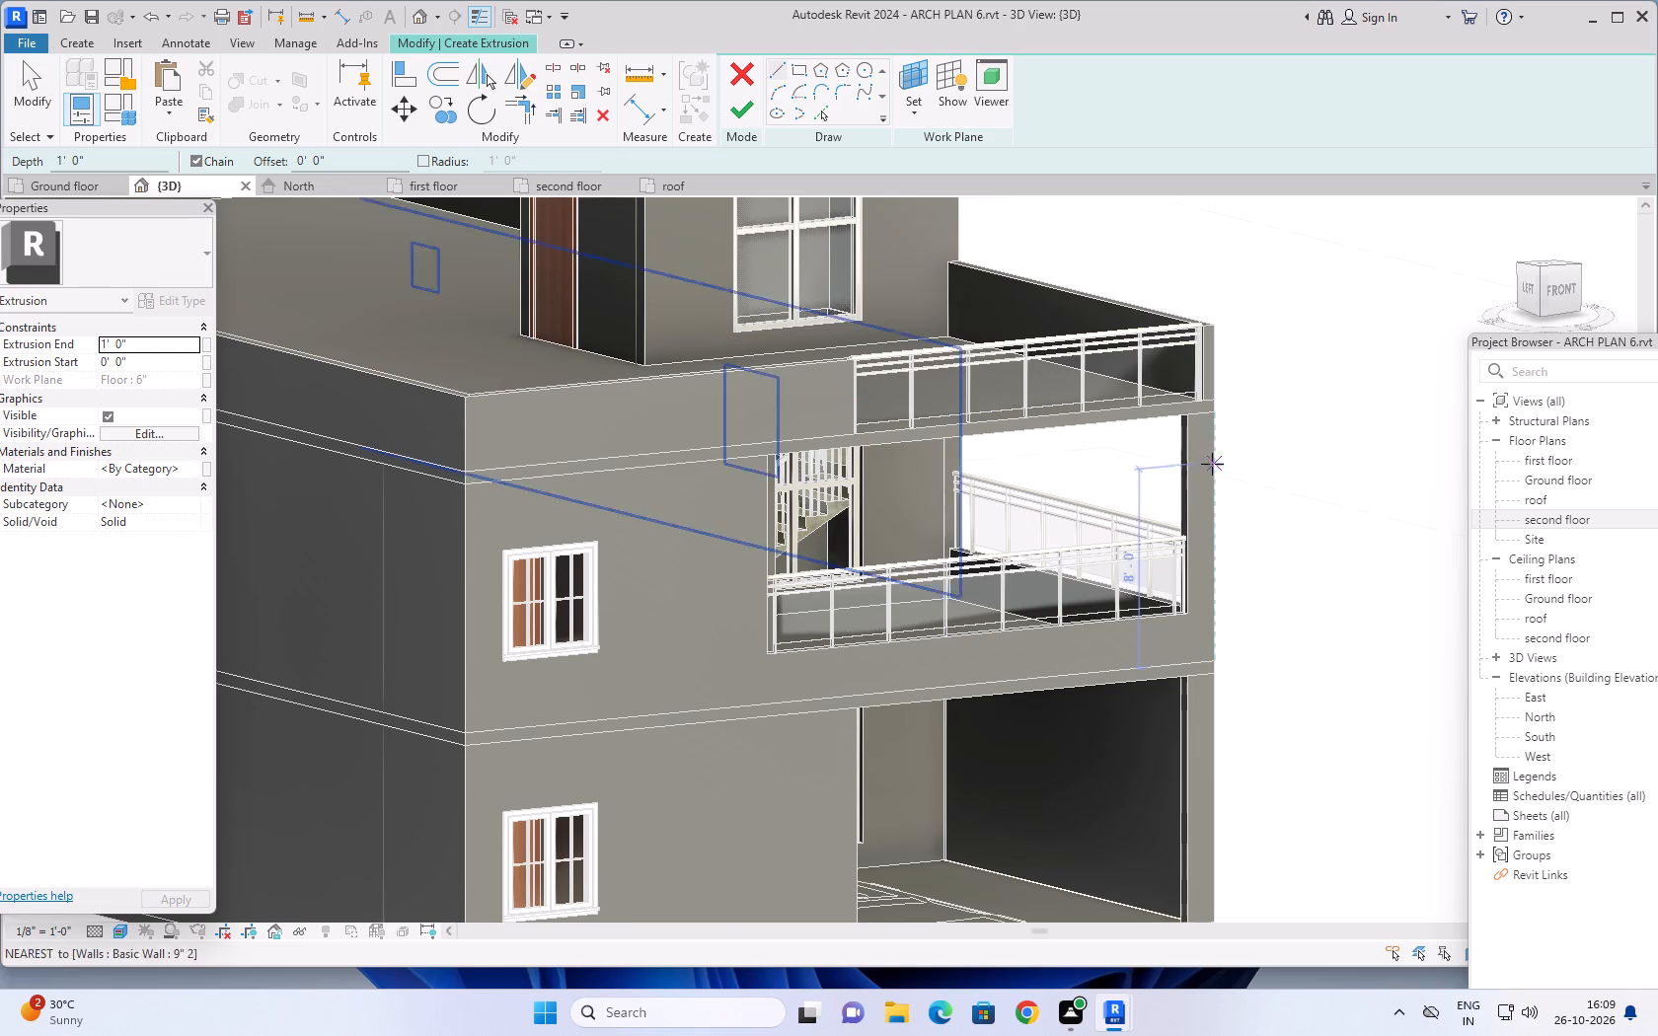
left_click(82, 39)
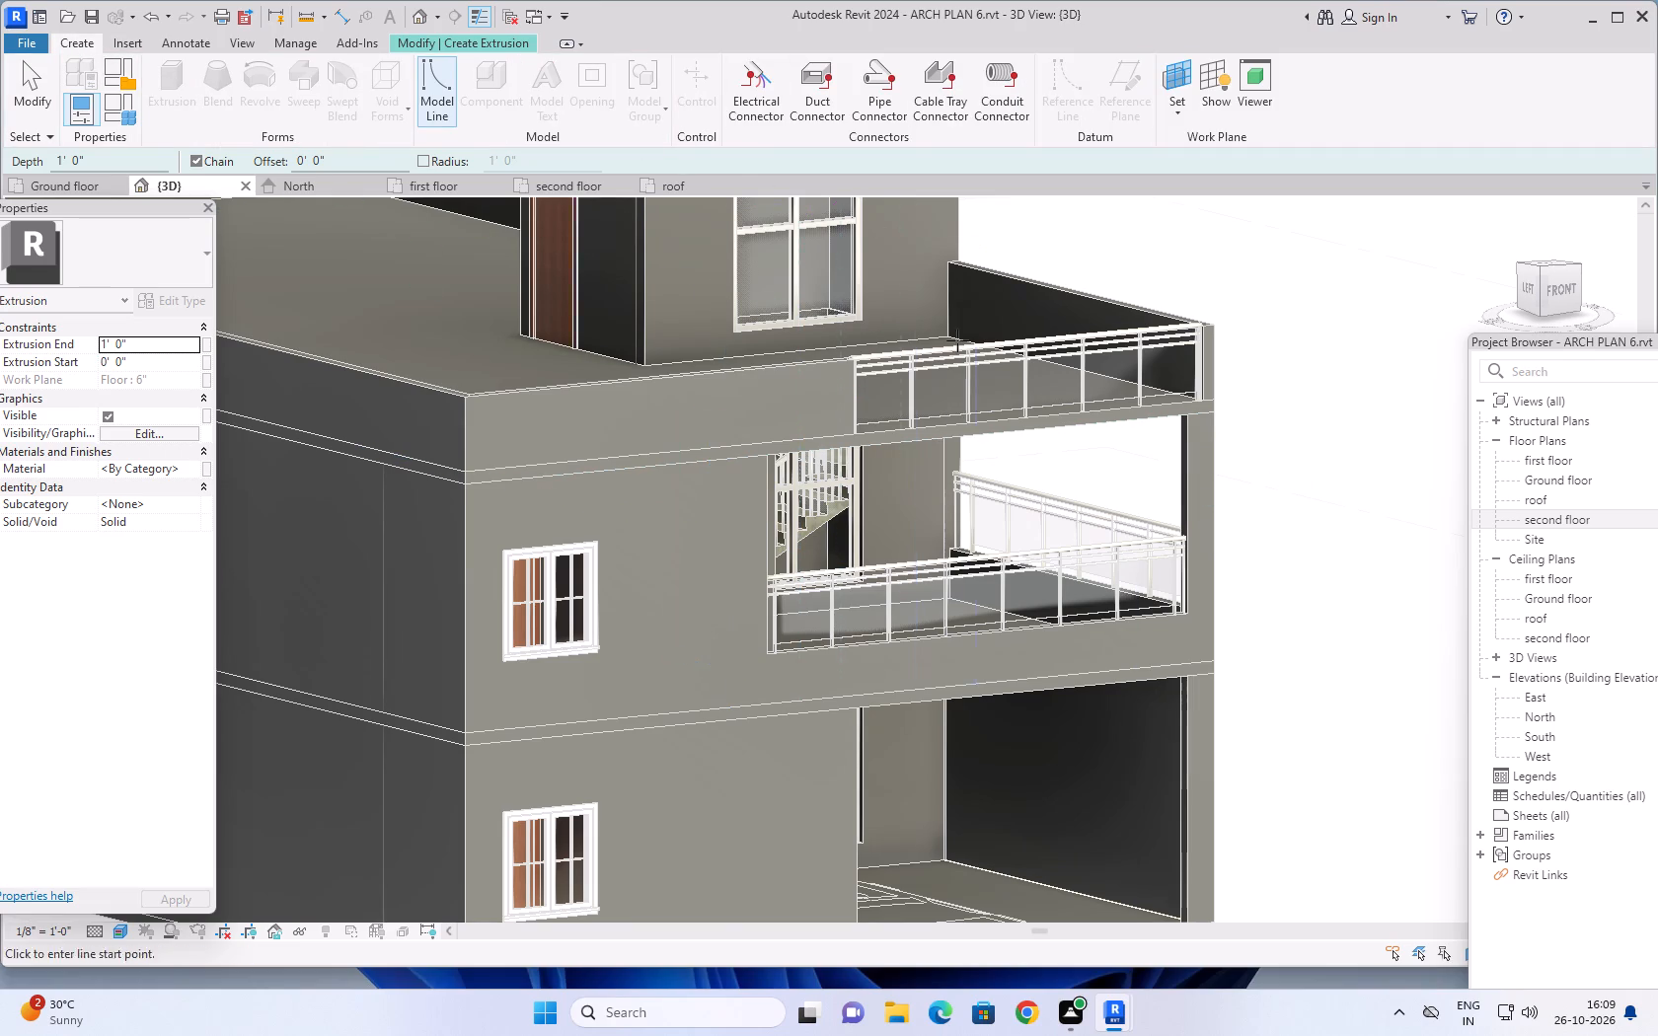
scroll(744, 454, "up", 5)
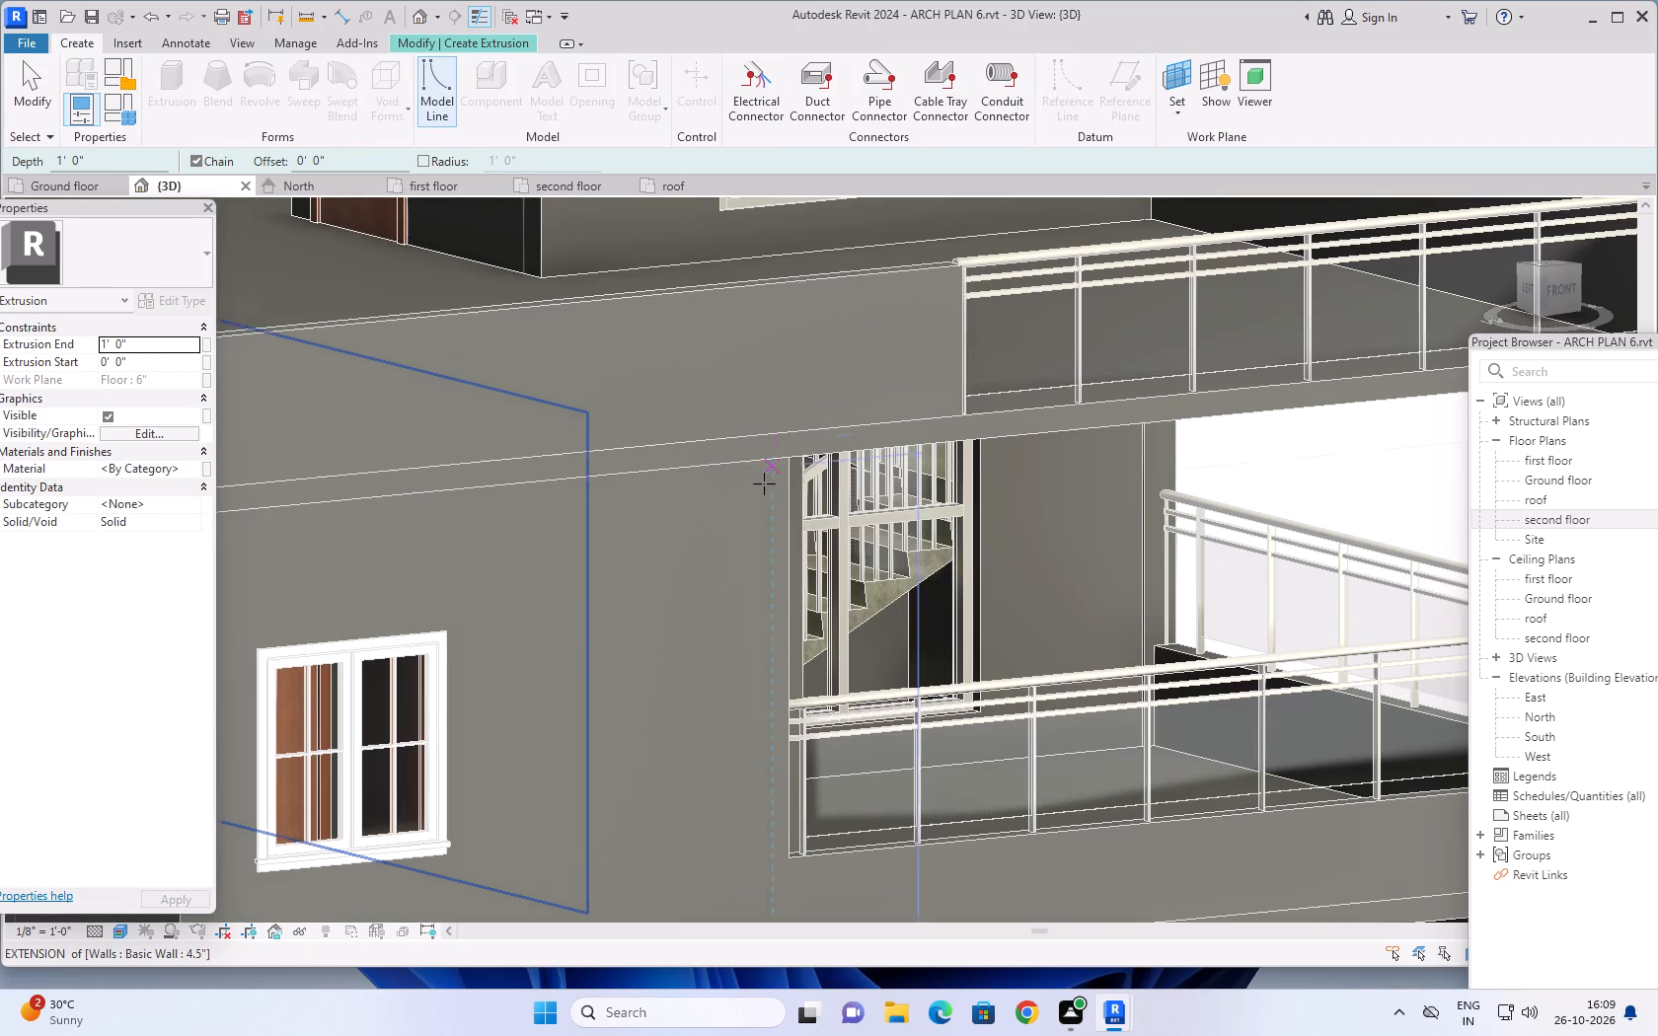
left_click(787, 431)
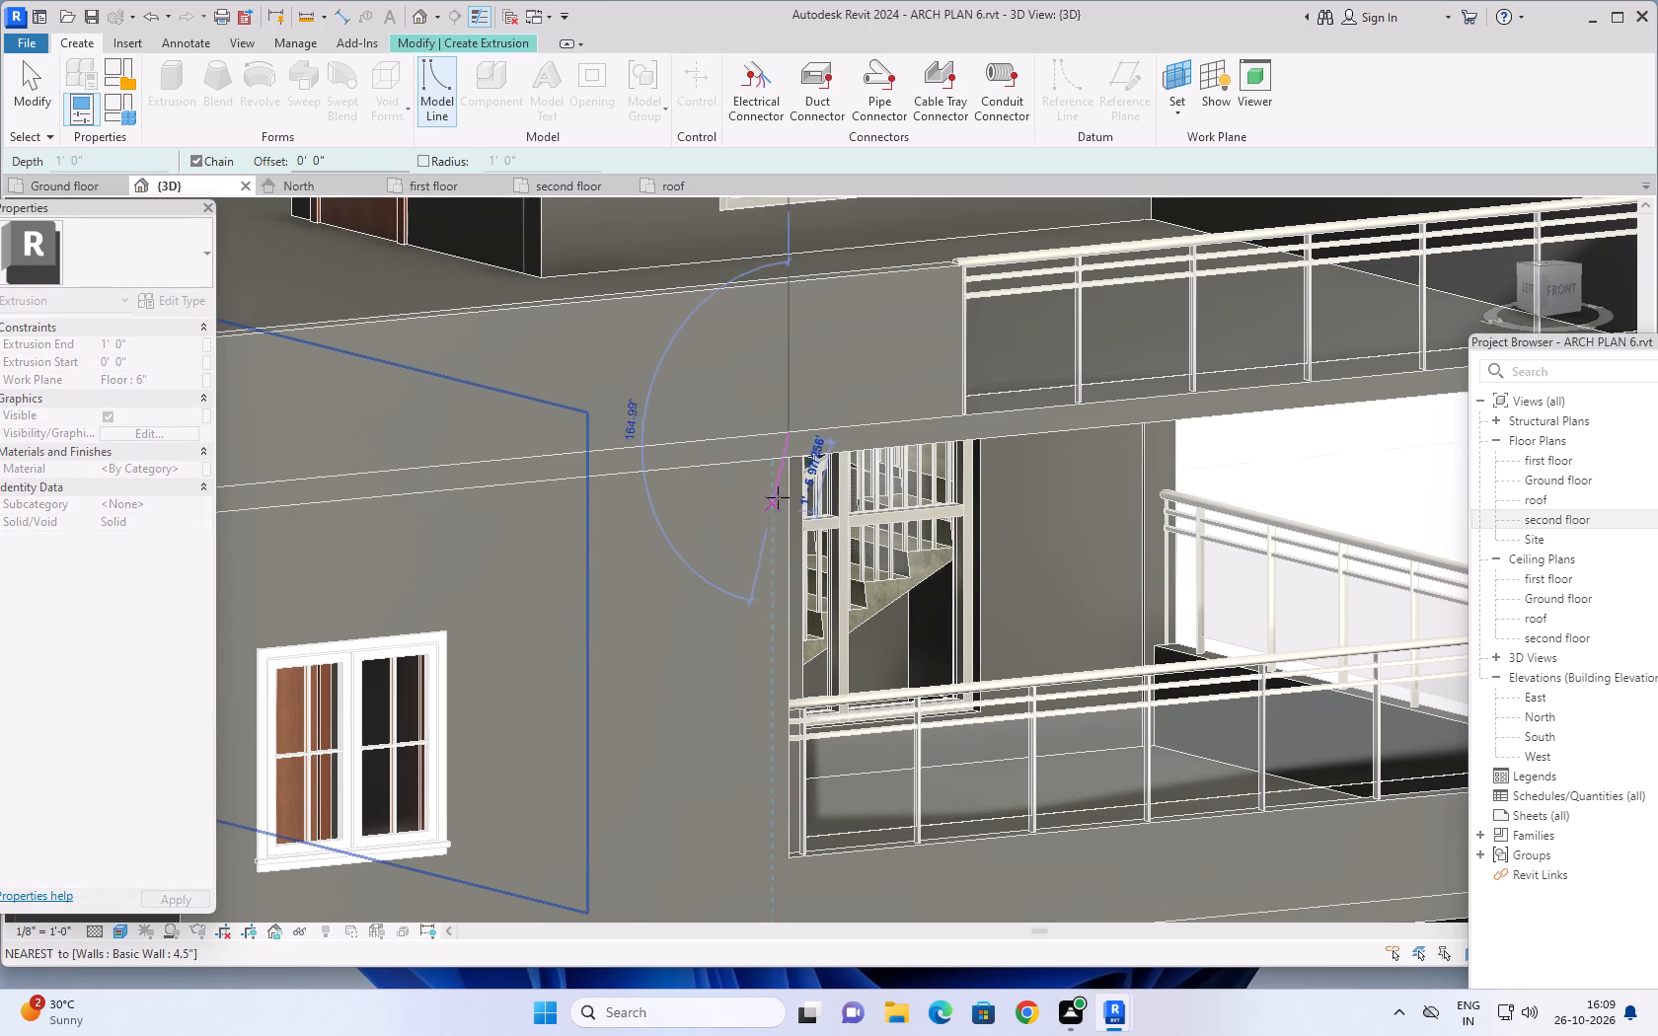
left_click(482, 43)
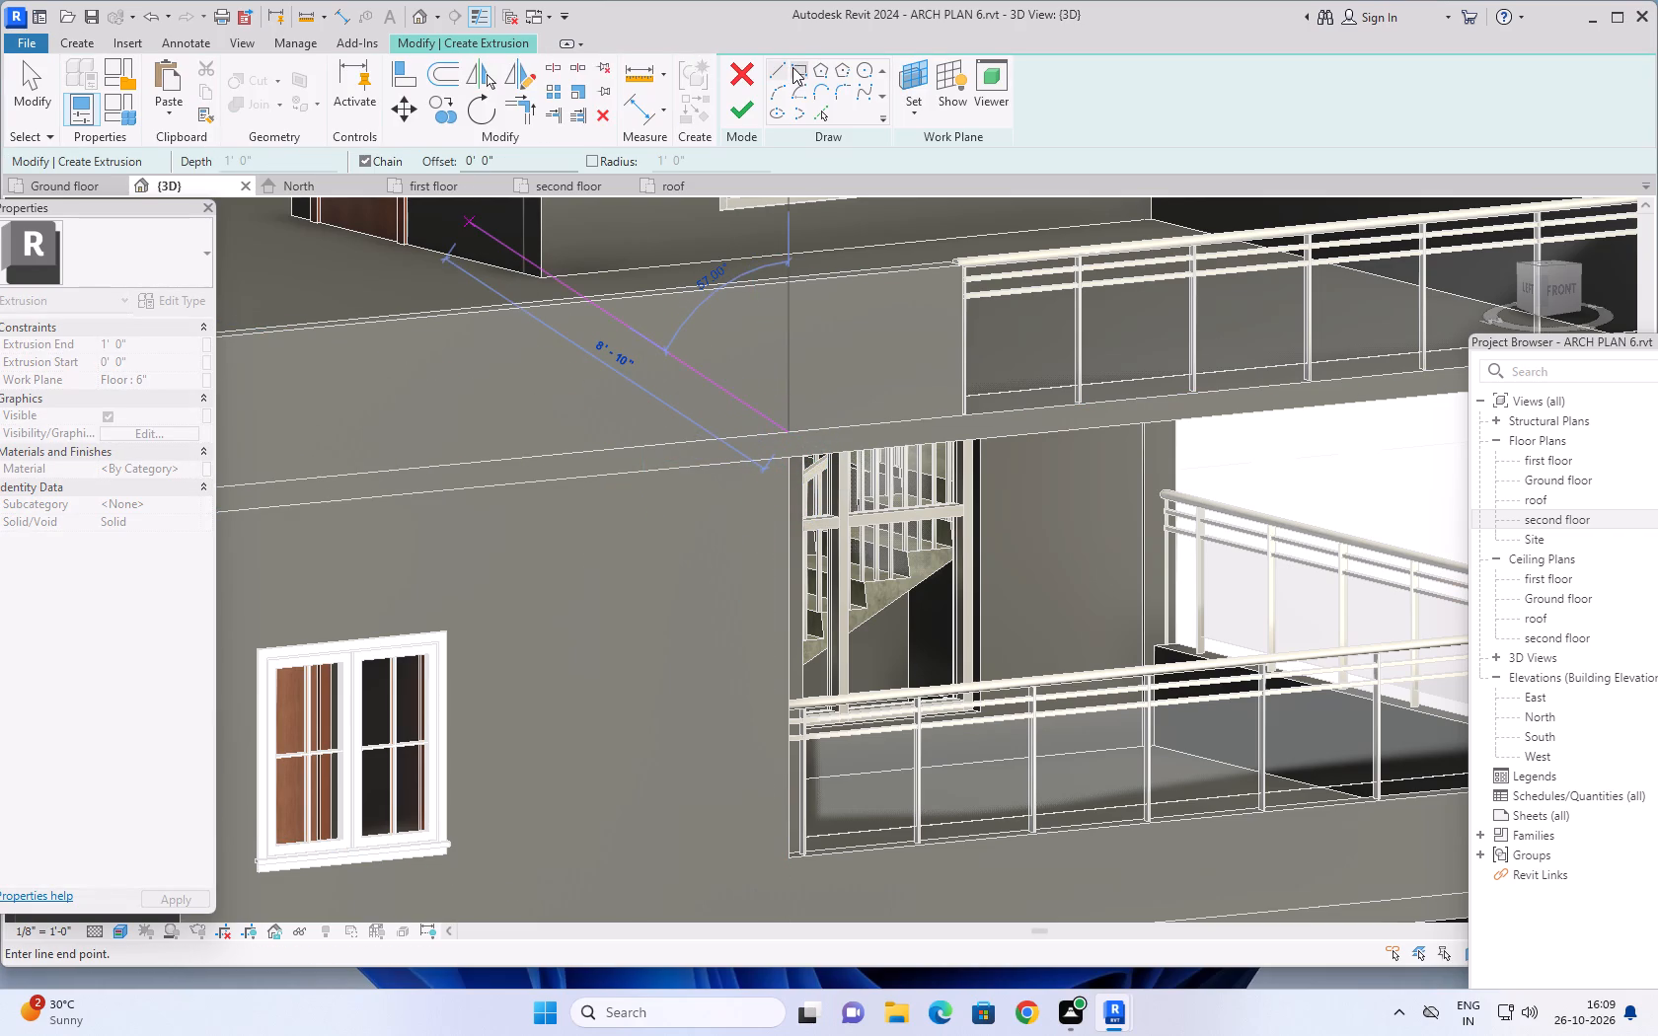
Sketch a rectangle about 1' 3 1/2" wide and 11' high on the front wall beside the balcony opening, spanning between the two floor slabs.
left_click(792, 67)
scroll(783, 427, "up", 5)
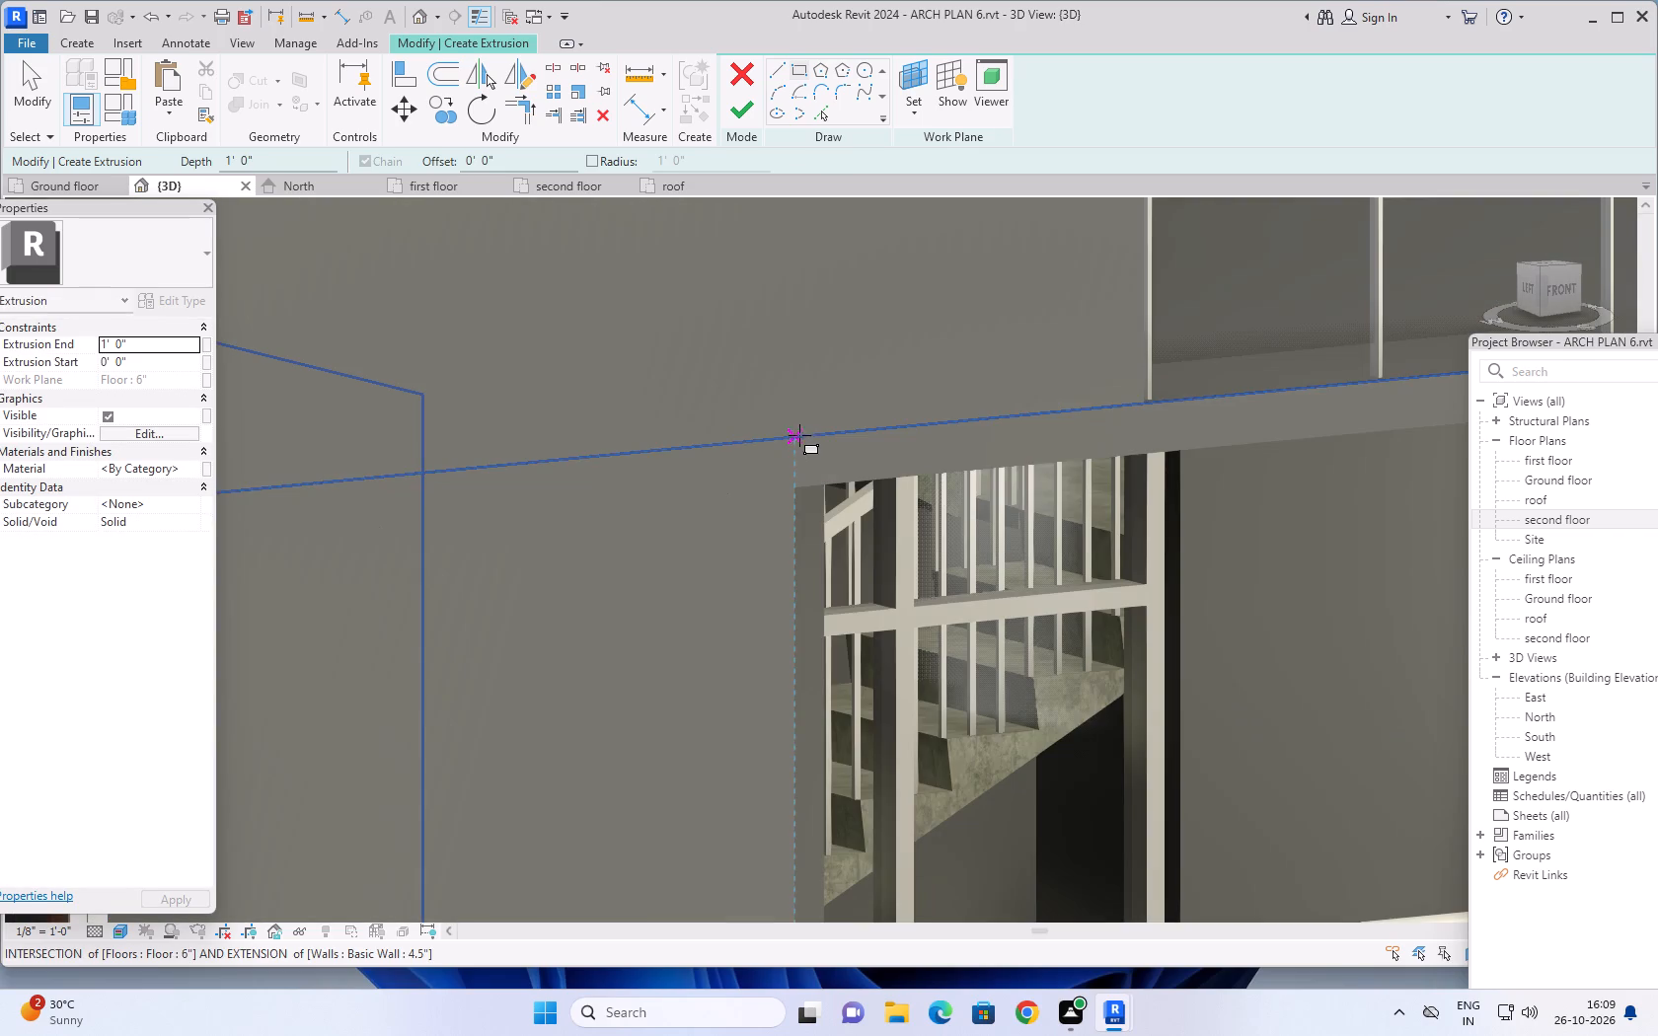
left_click(794, 432)
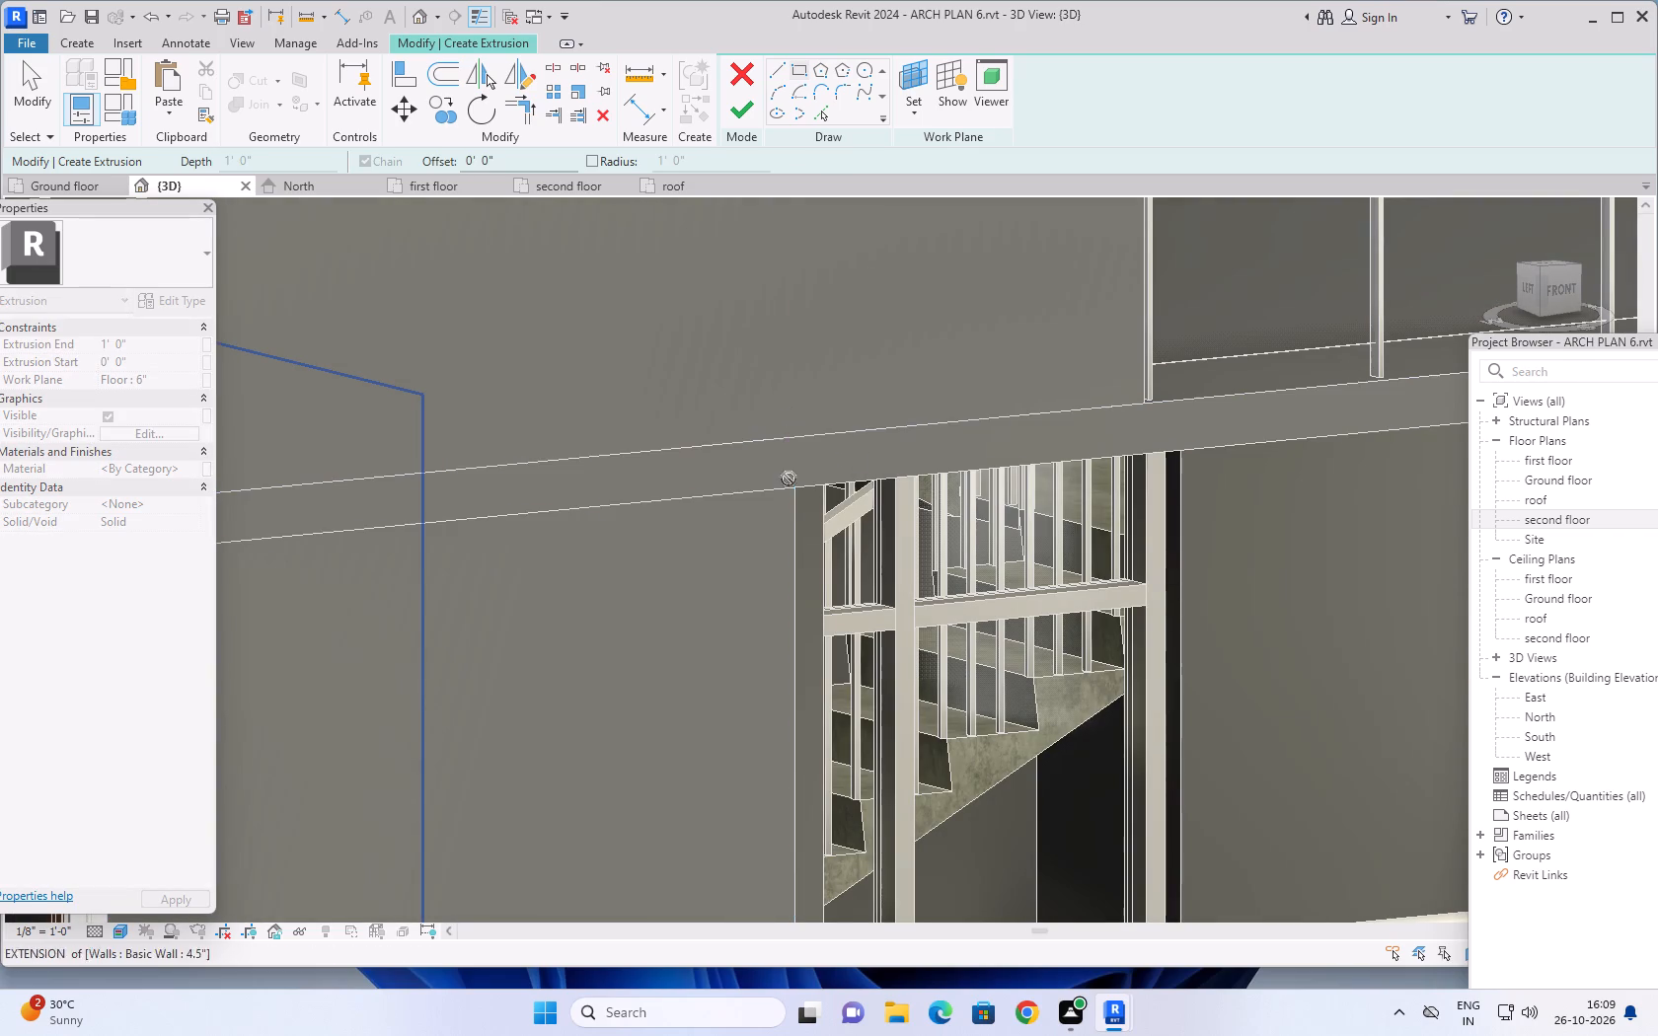
scroll(753, 645, "down", 7)
middle_click_drag(749, 653, 748, 653)
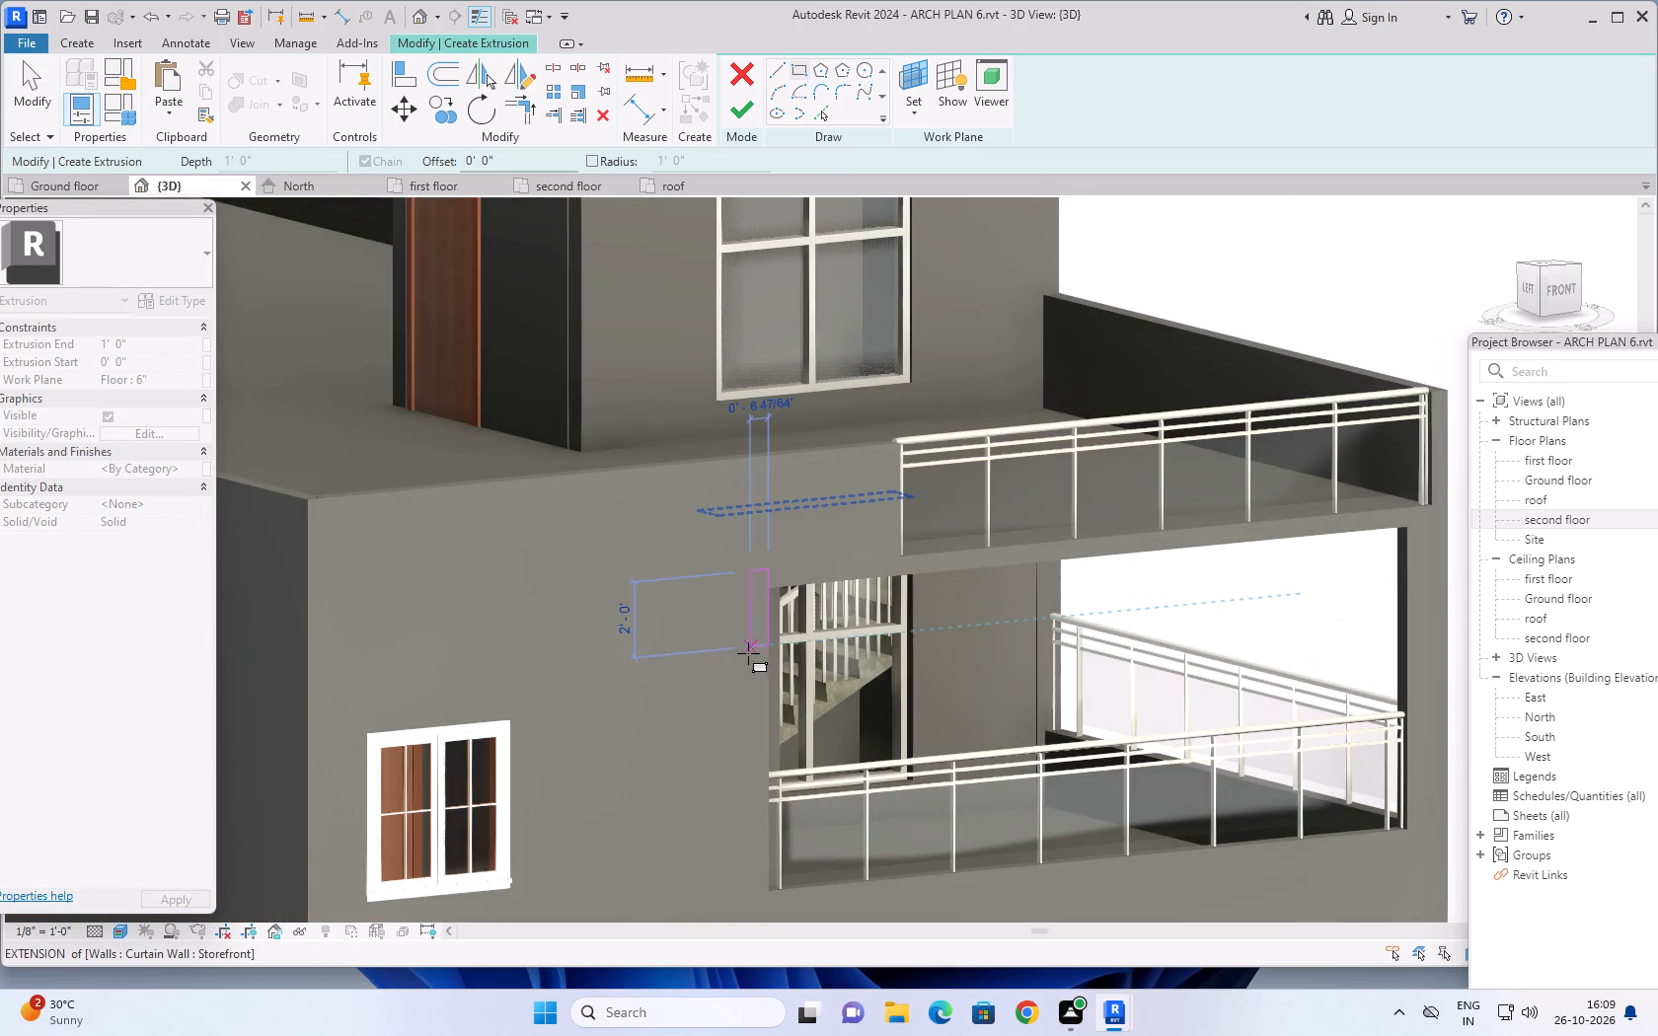
middle_click_drag(748, 653, 720, 507)
middle_click_drag(716, 564, 698, 568)
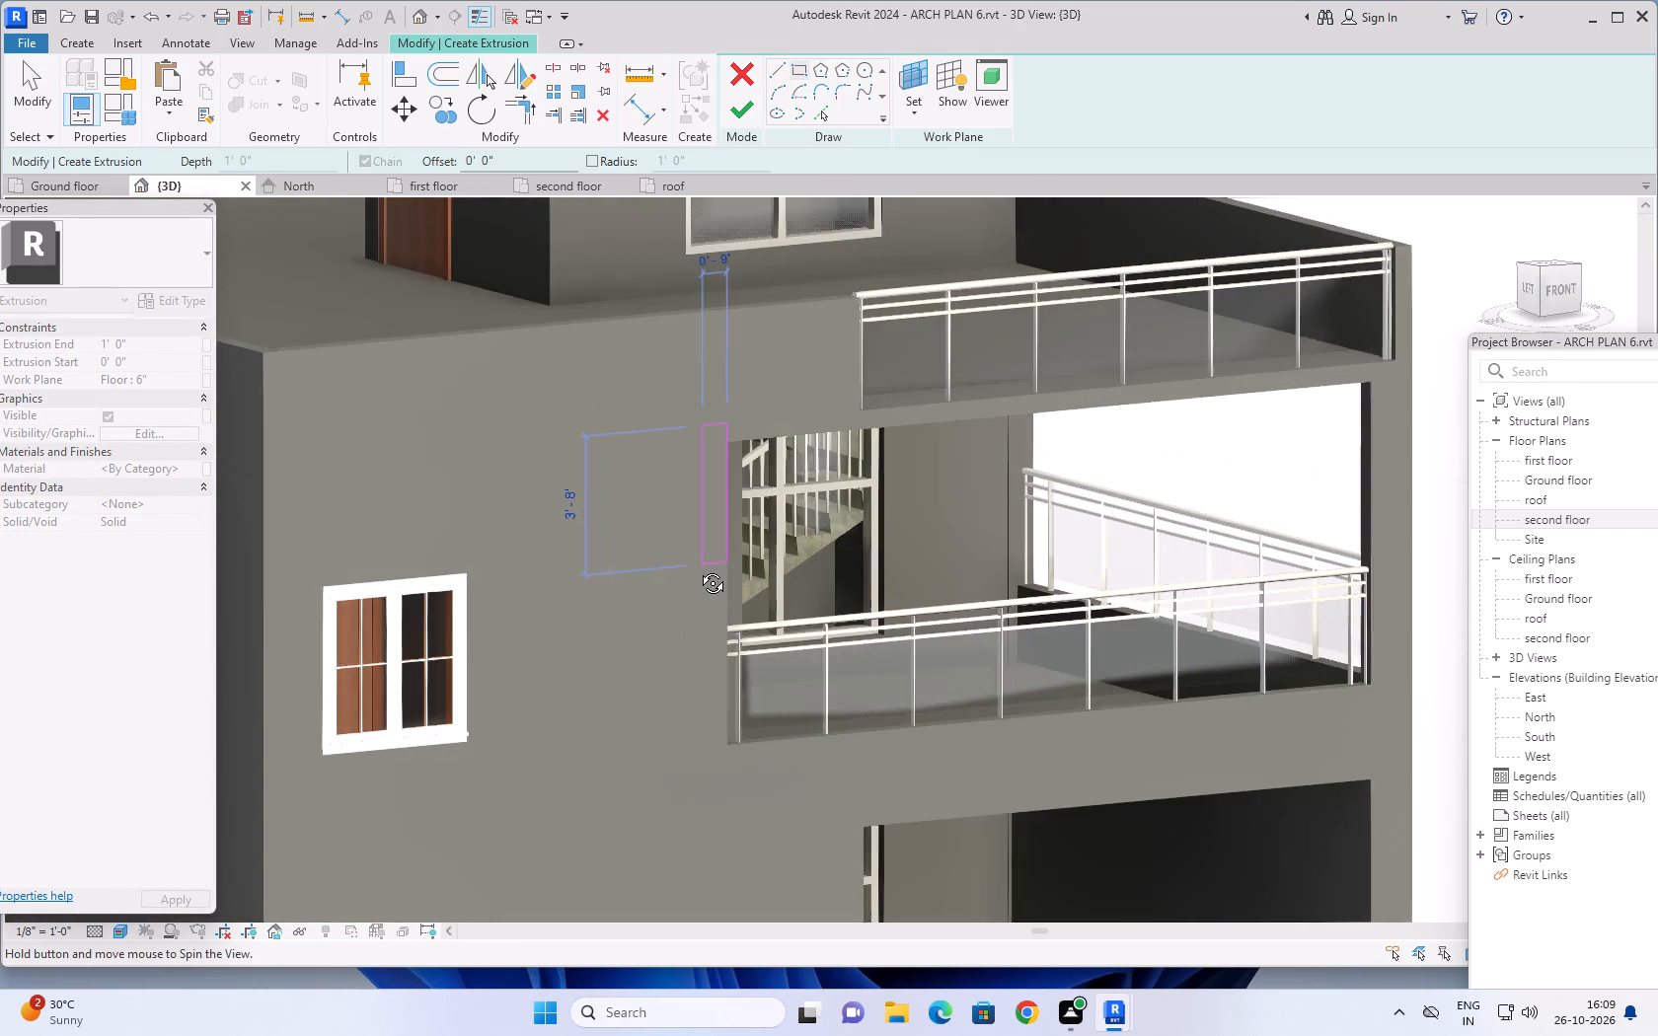
middle_click_drag(698, 568, 674, 568)
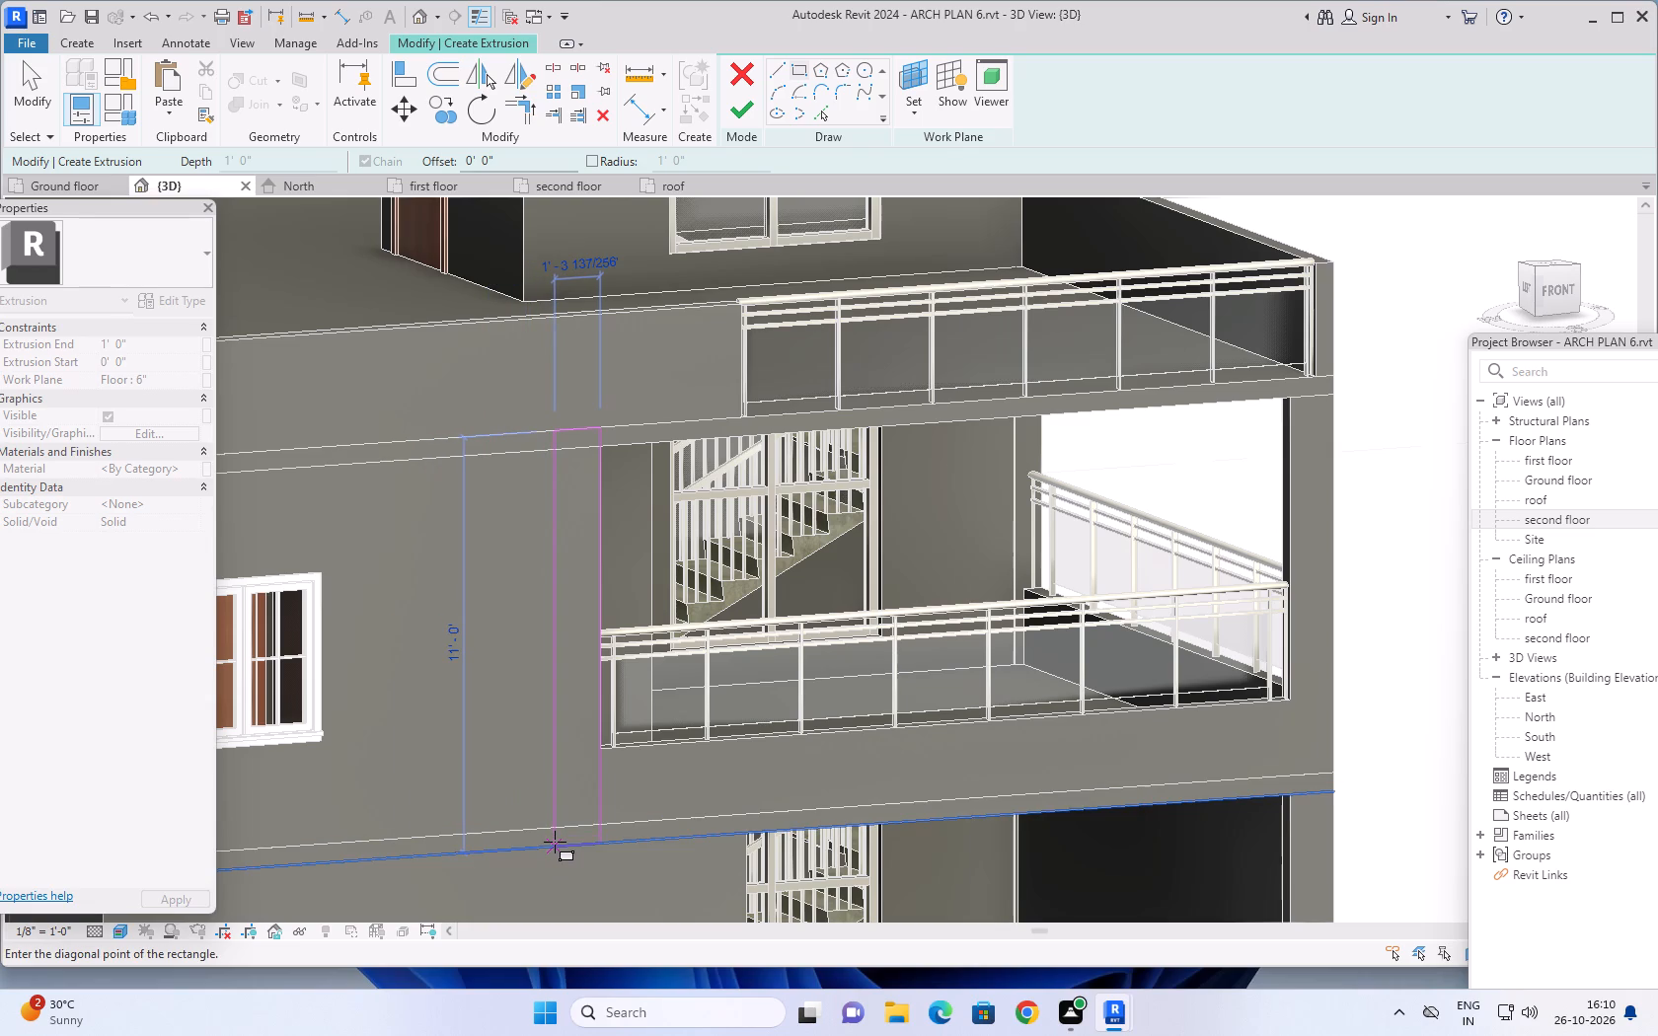
left_click(555, 842)
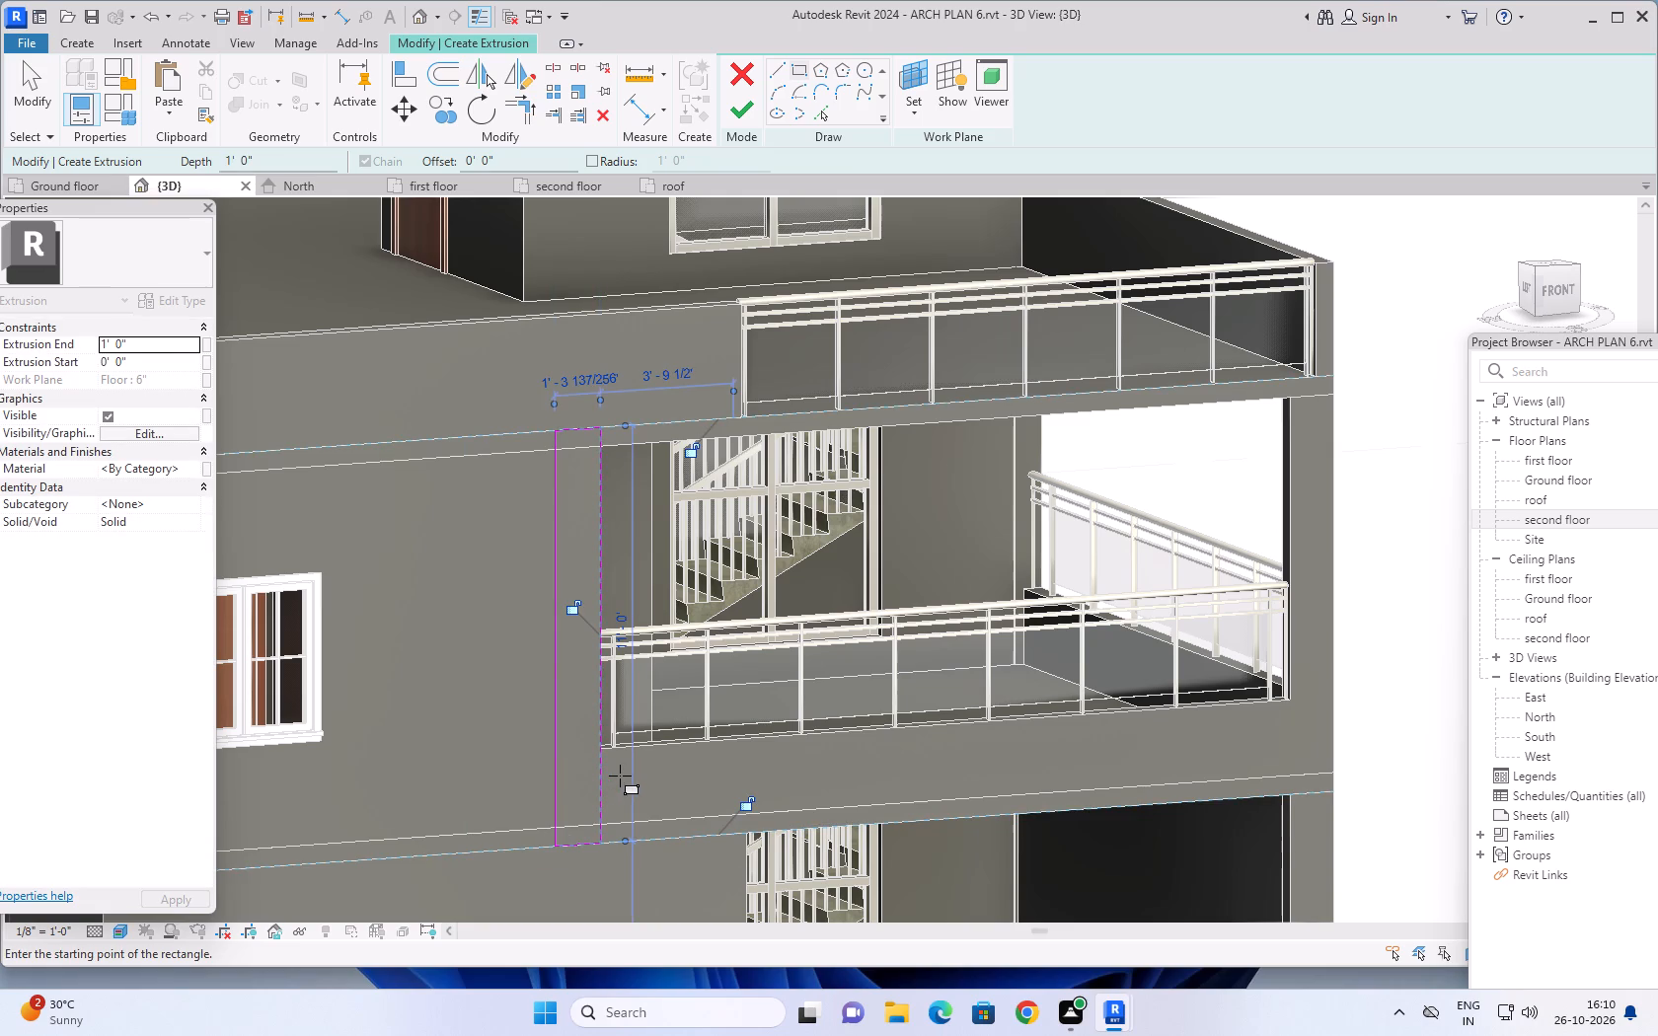
scroll(411, 654, "down", 1, "shift")
middle_click_drag(402, 656, 399, 656, "shift")
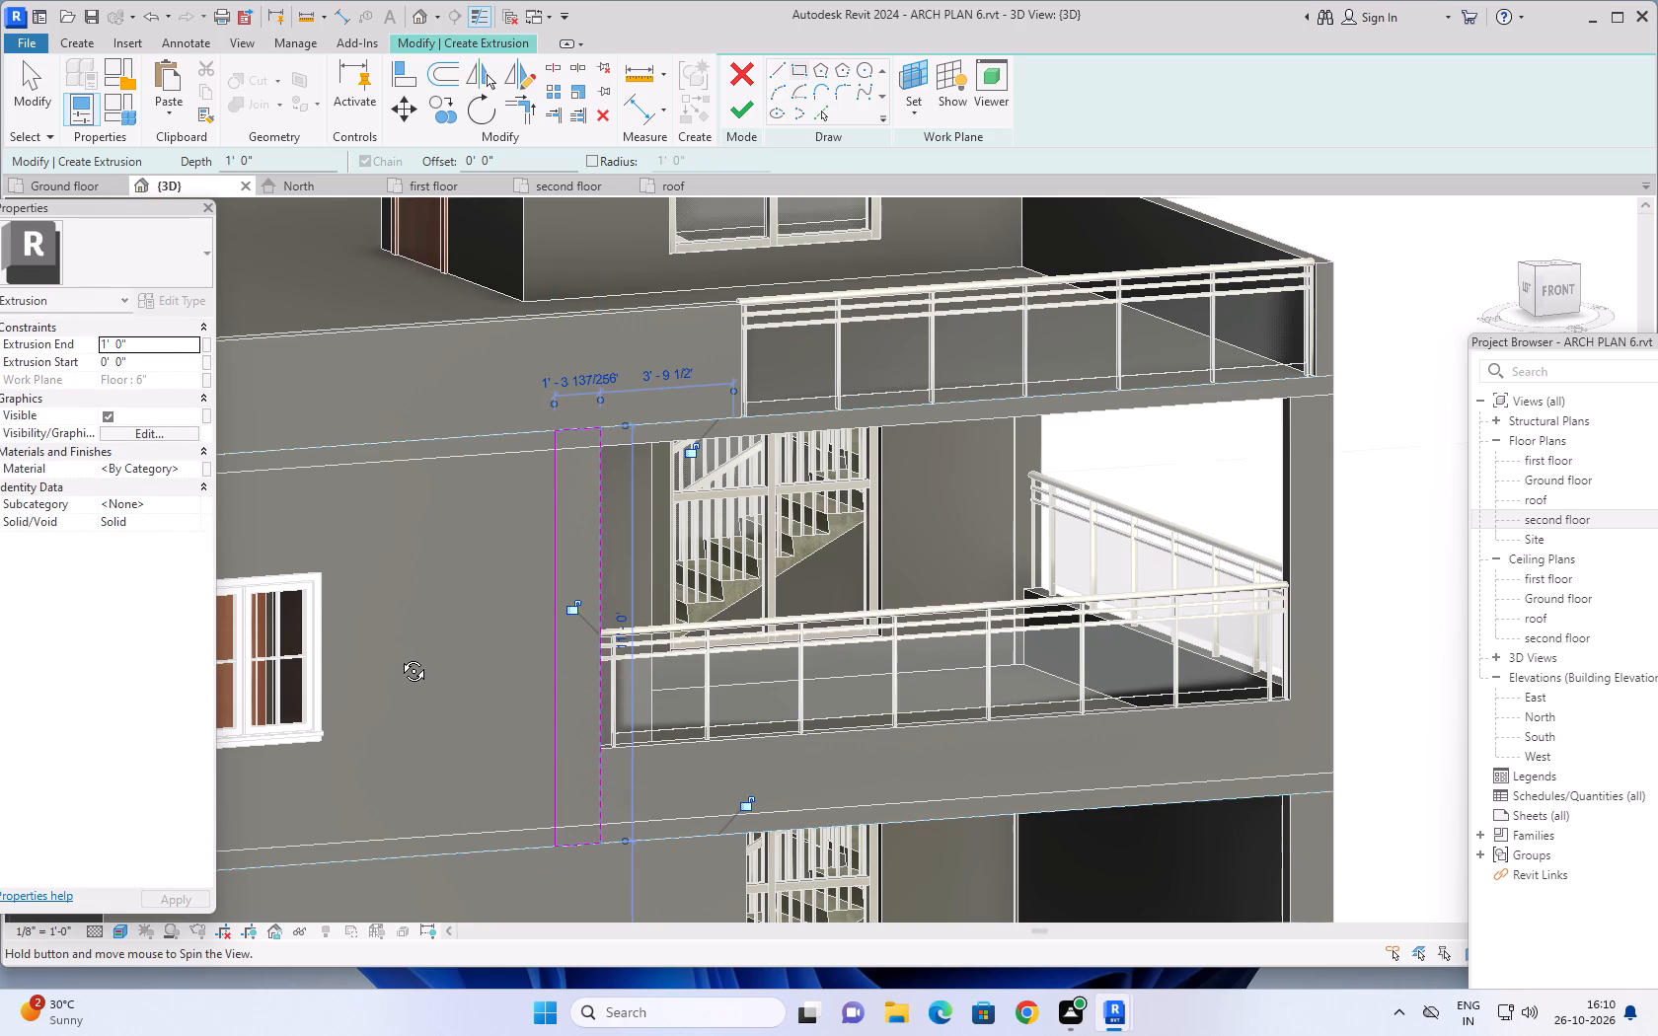
middle_click_drag(399, 656, 337, 648, "shift")
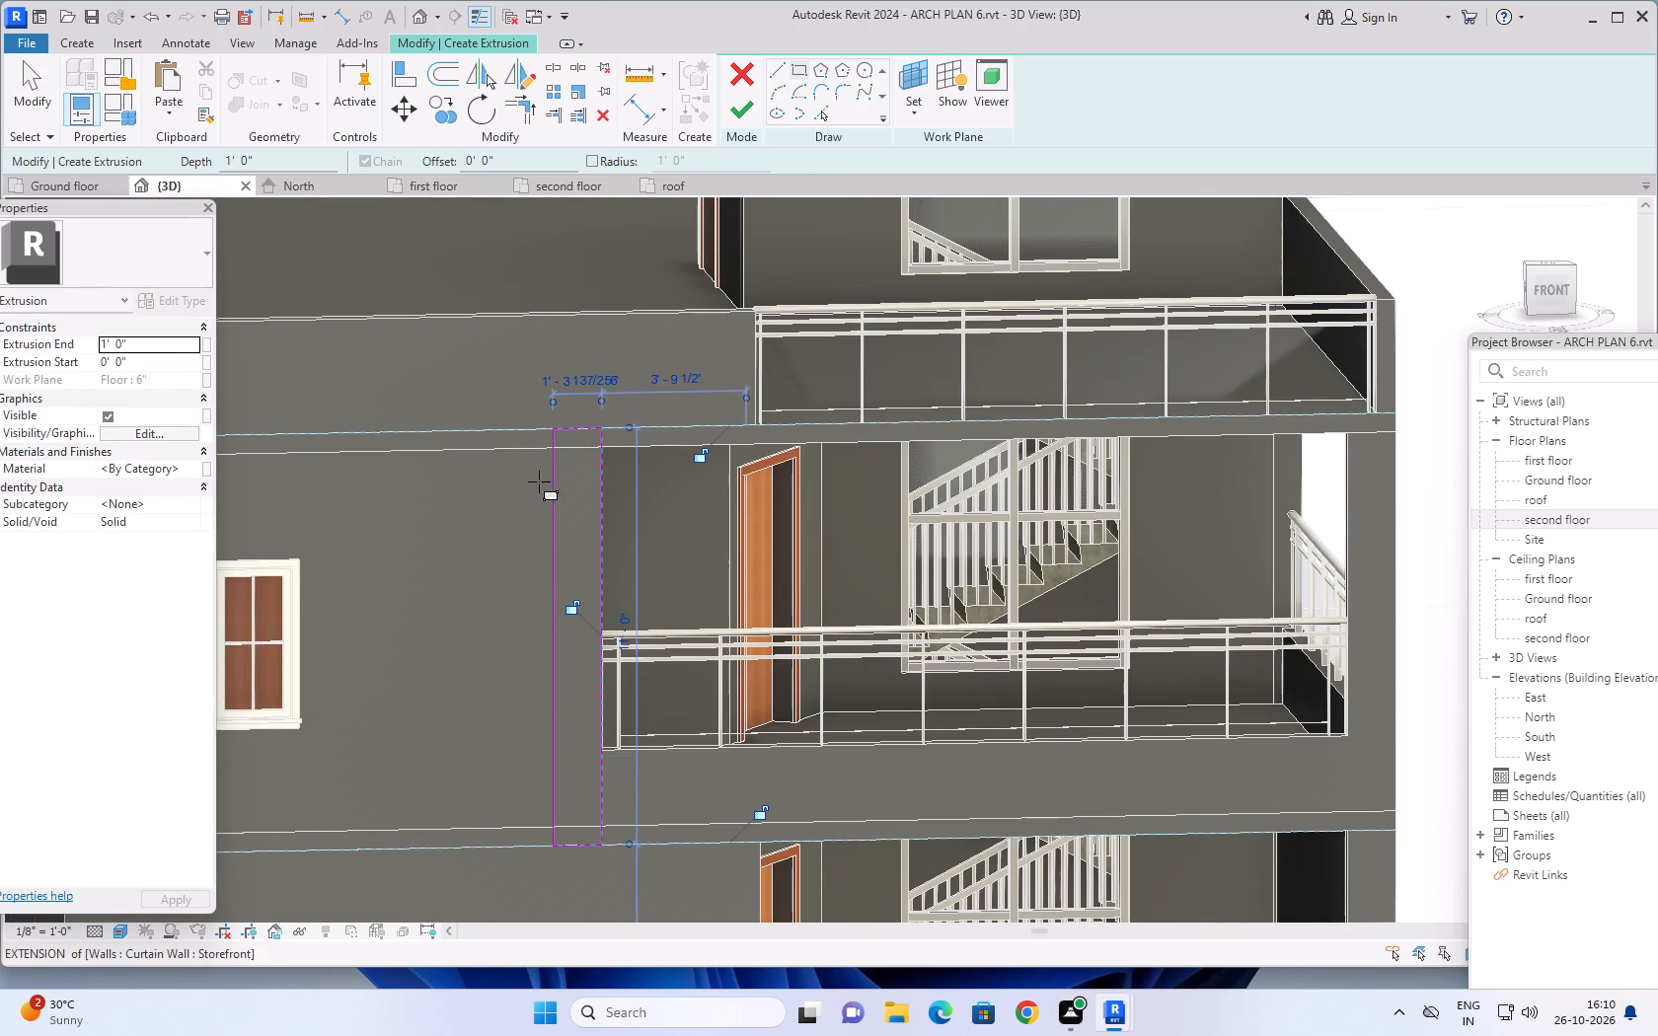
key("Escape")
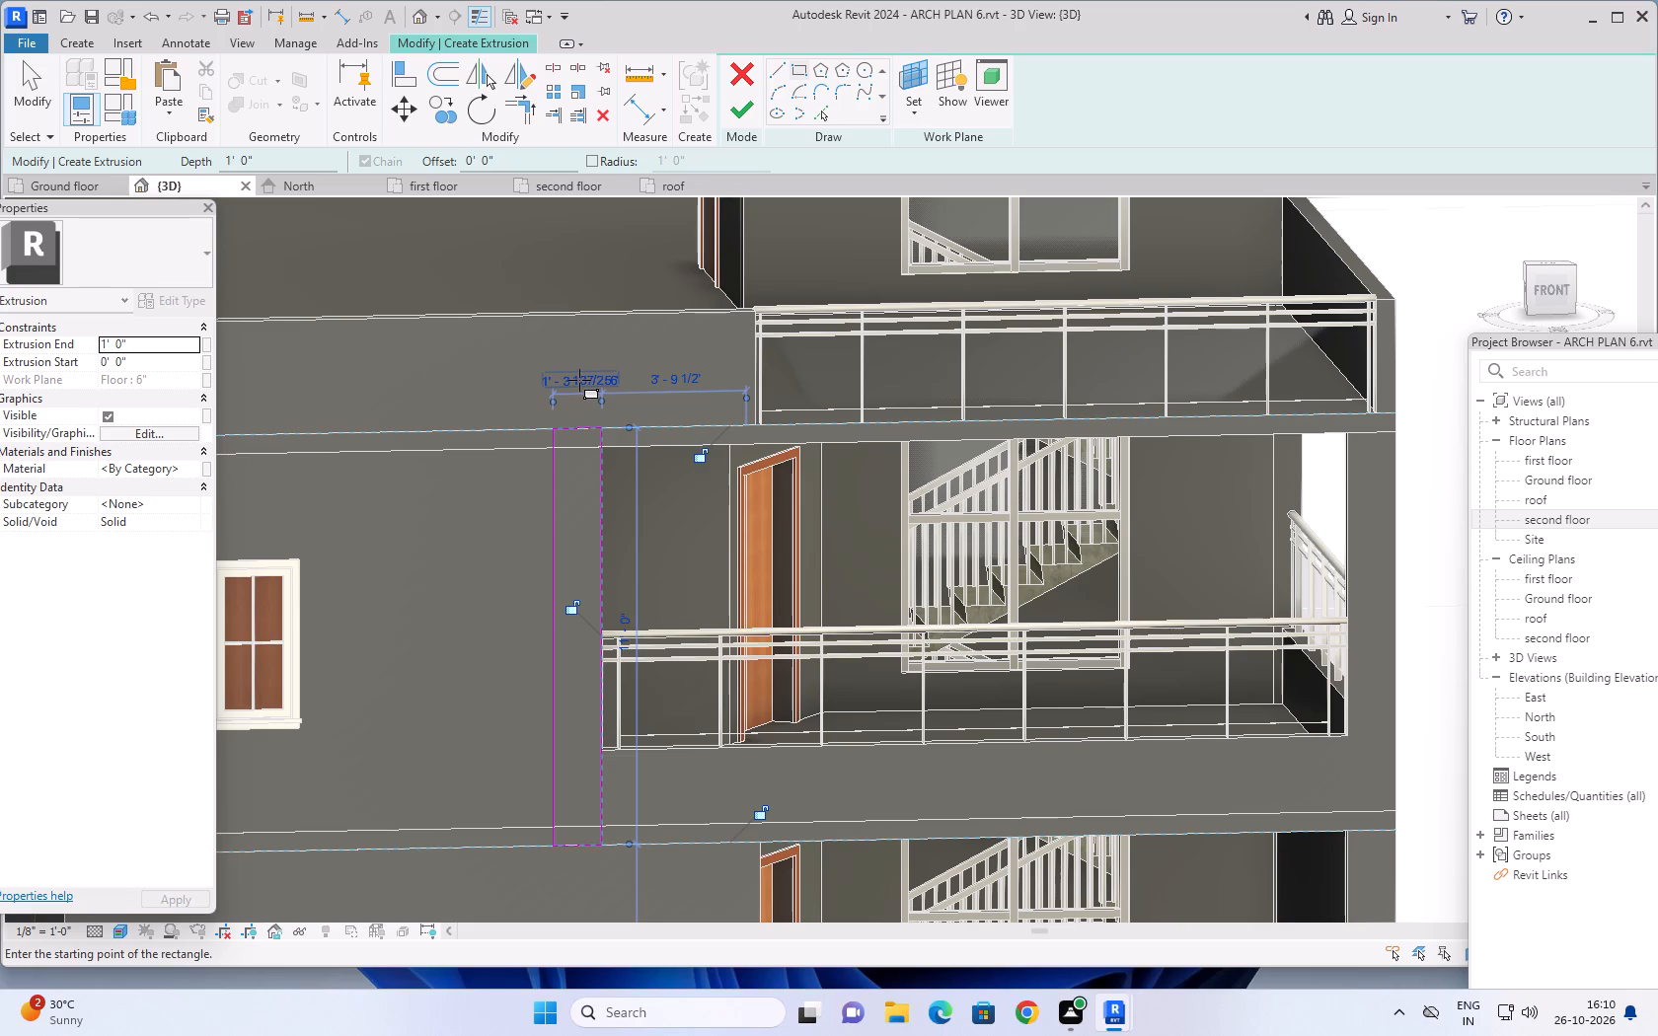
key("Escape")
key("Escape")
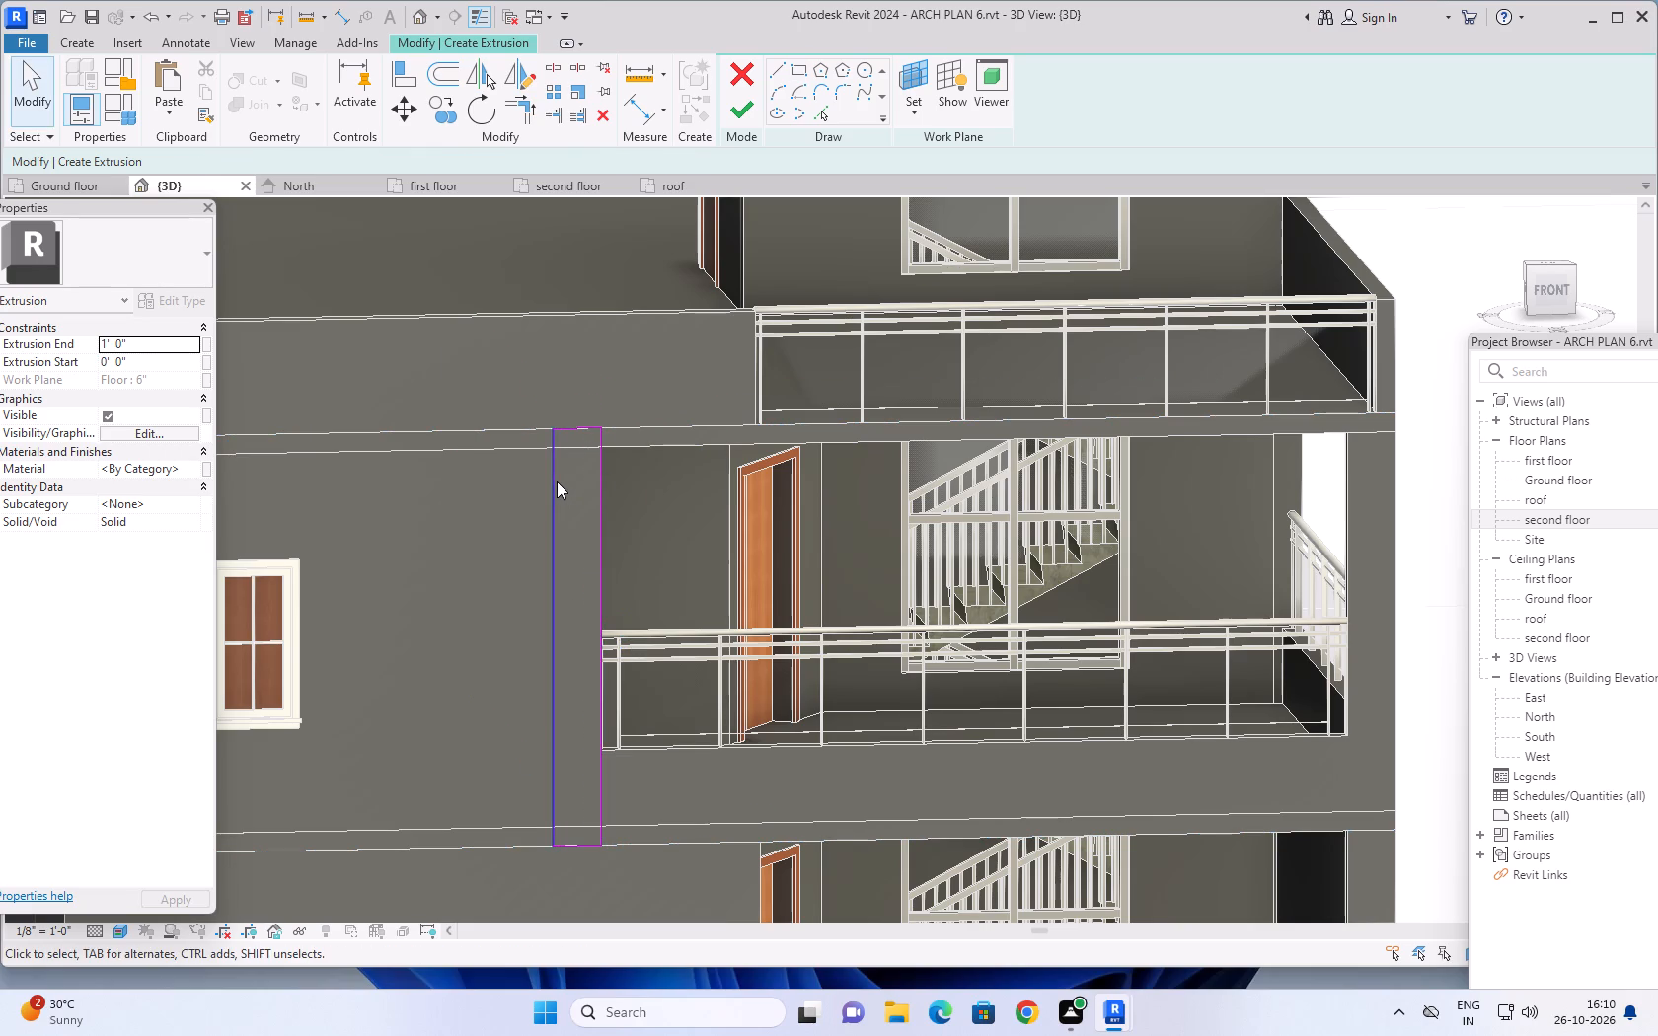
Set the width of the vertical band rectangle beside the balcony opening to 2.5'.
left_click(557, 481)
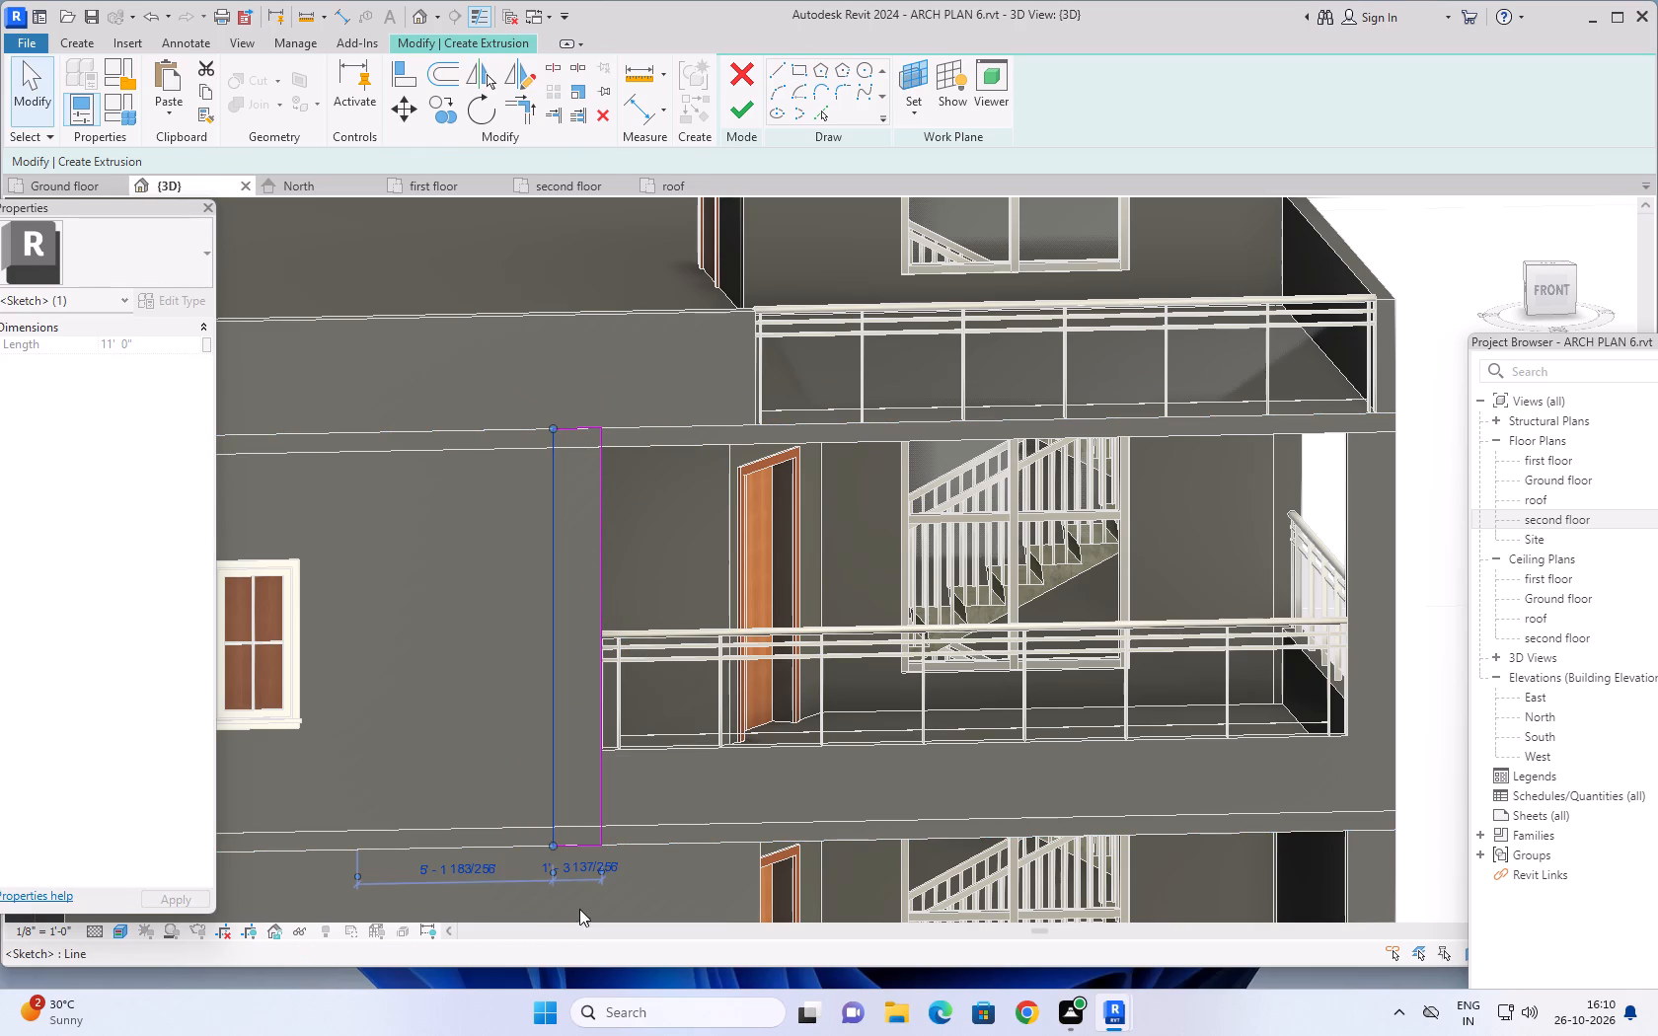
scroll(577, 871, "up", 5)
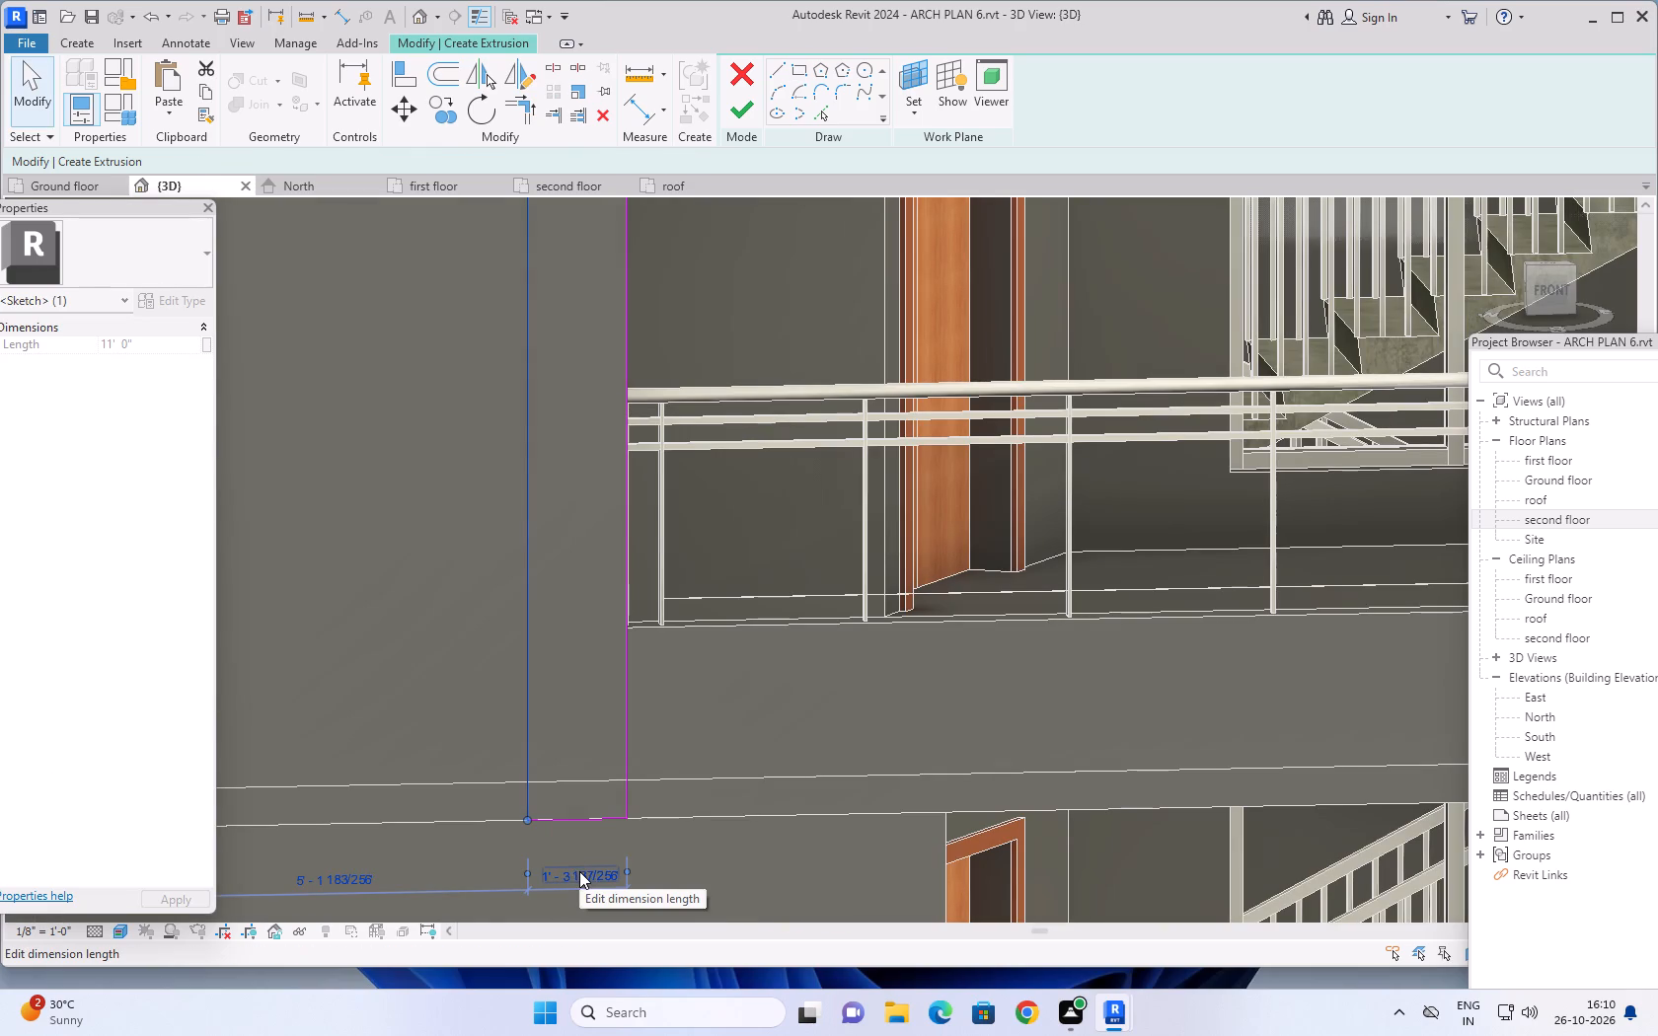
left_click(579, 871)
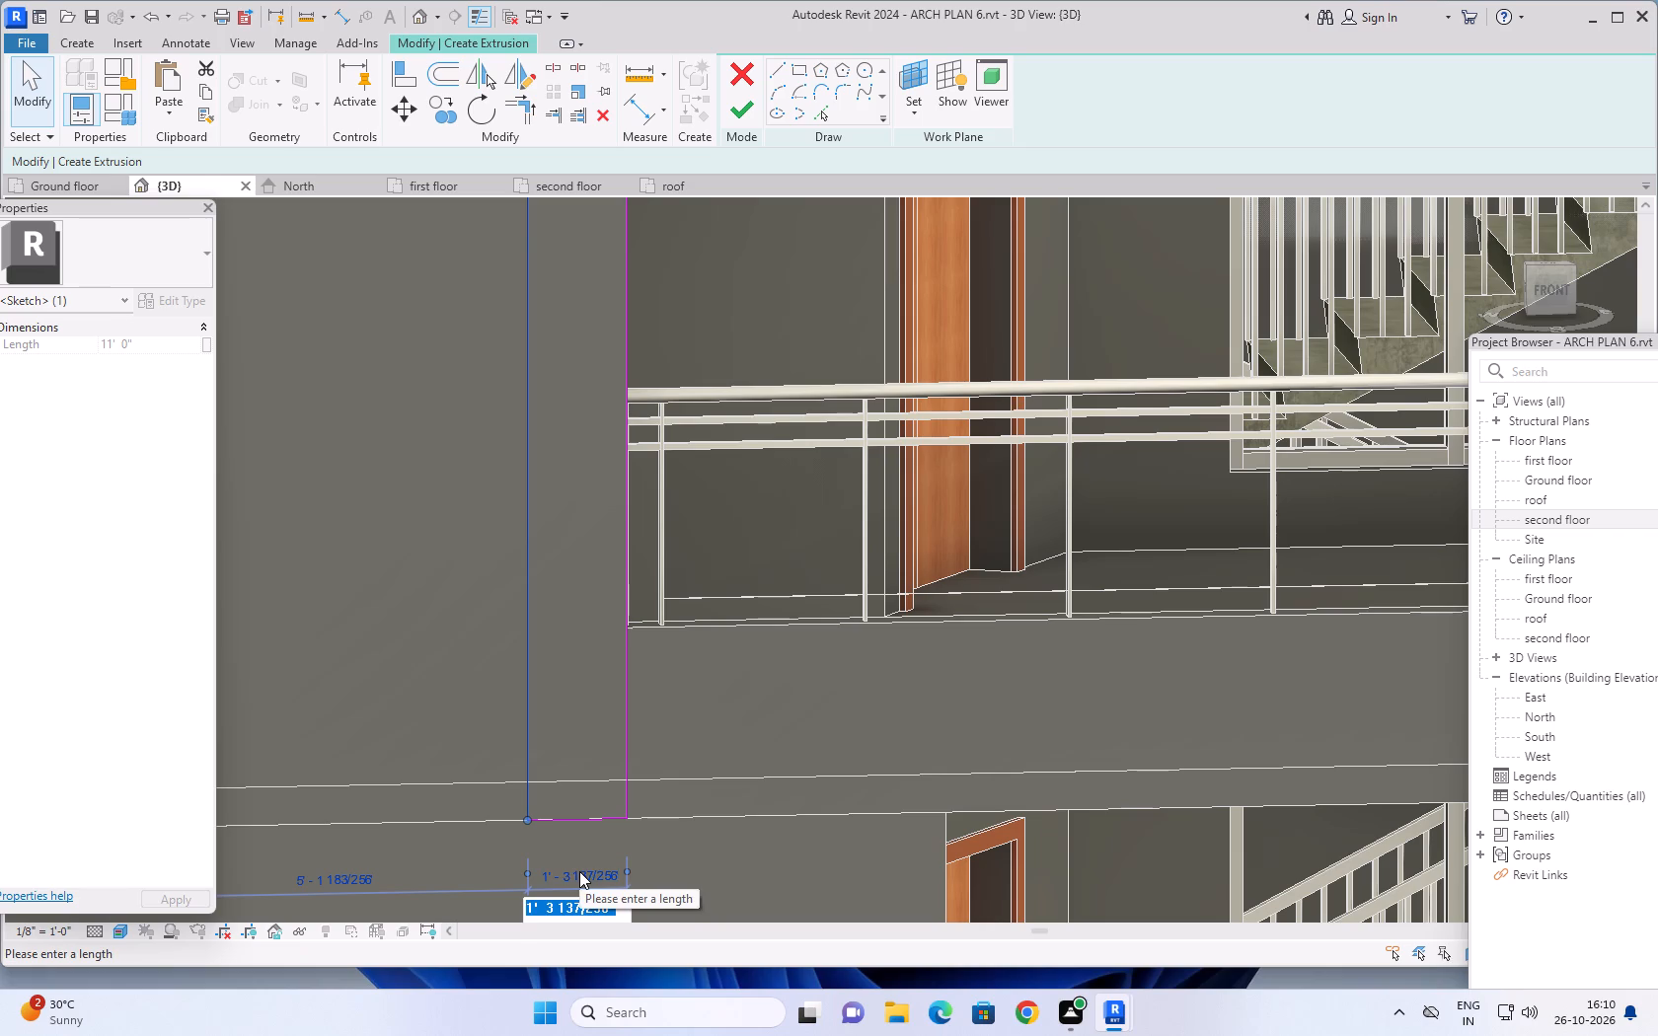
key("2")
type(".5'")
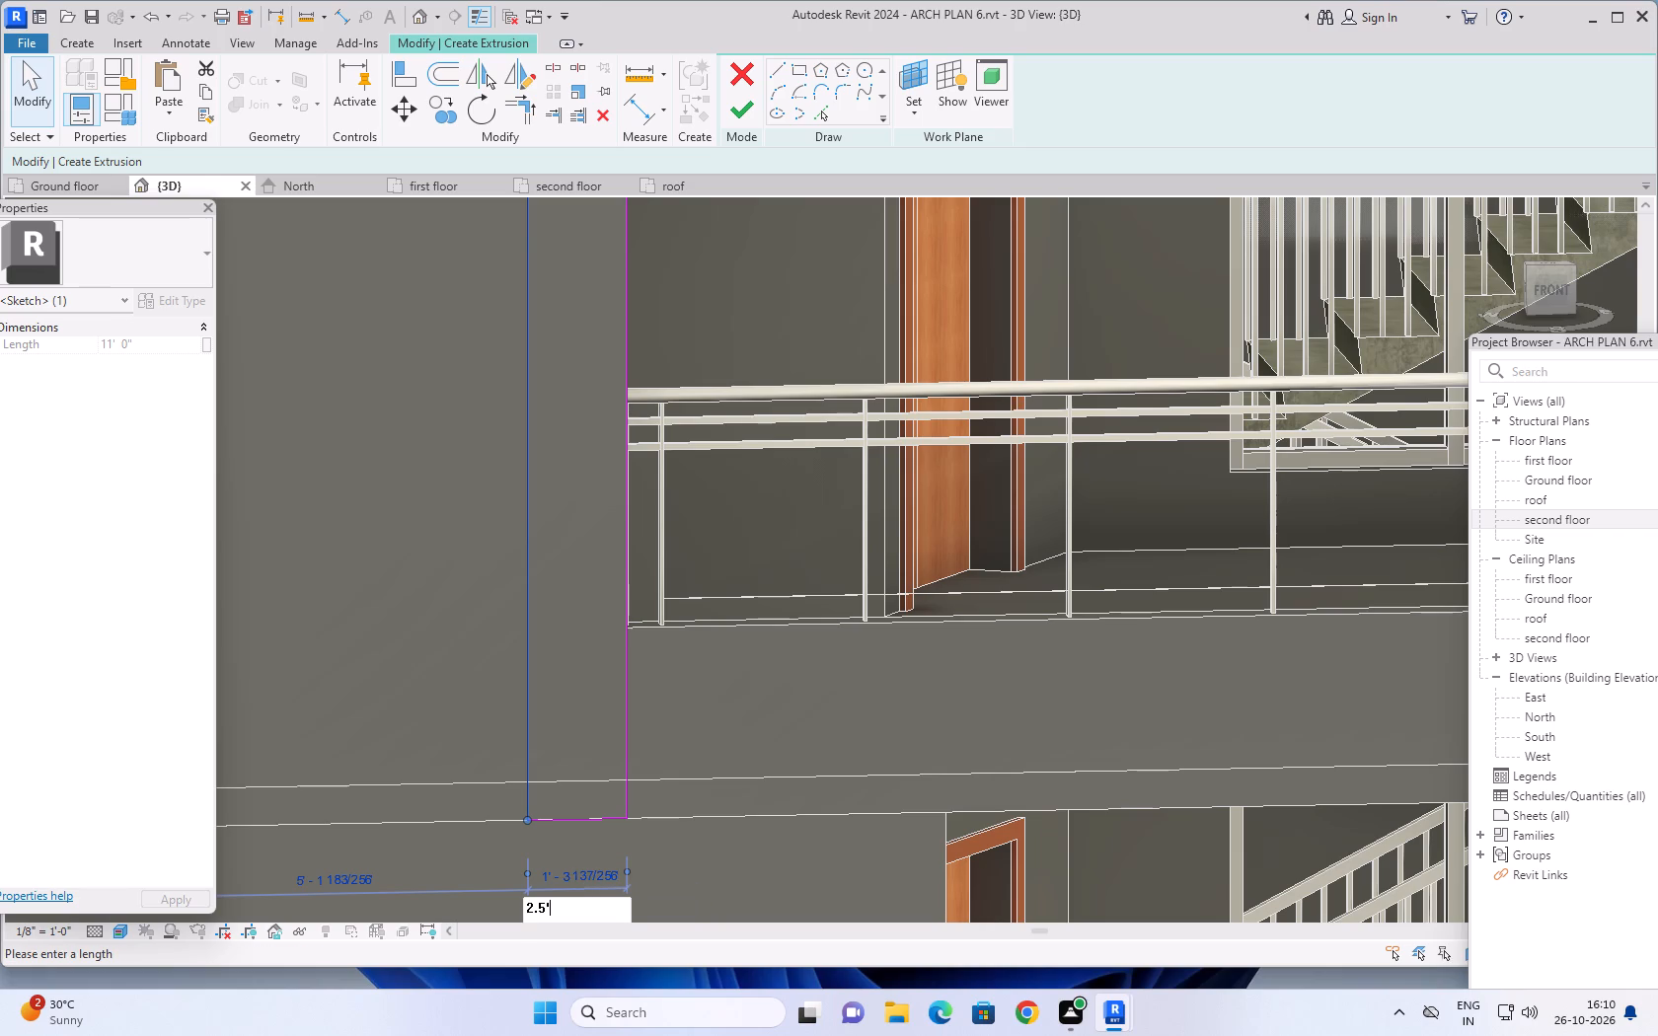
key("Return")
Set the width of the vertical band rectangle beside the balcony opening to 1.5'.
scroll(578, 871, "down", 4)
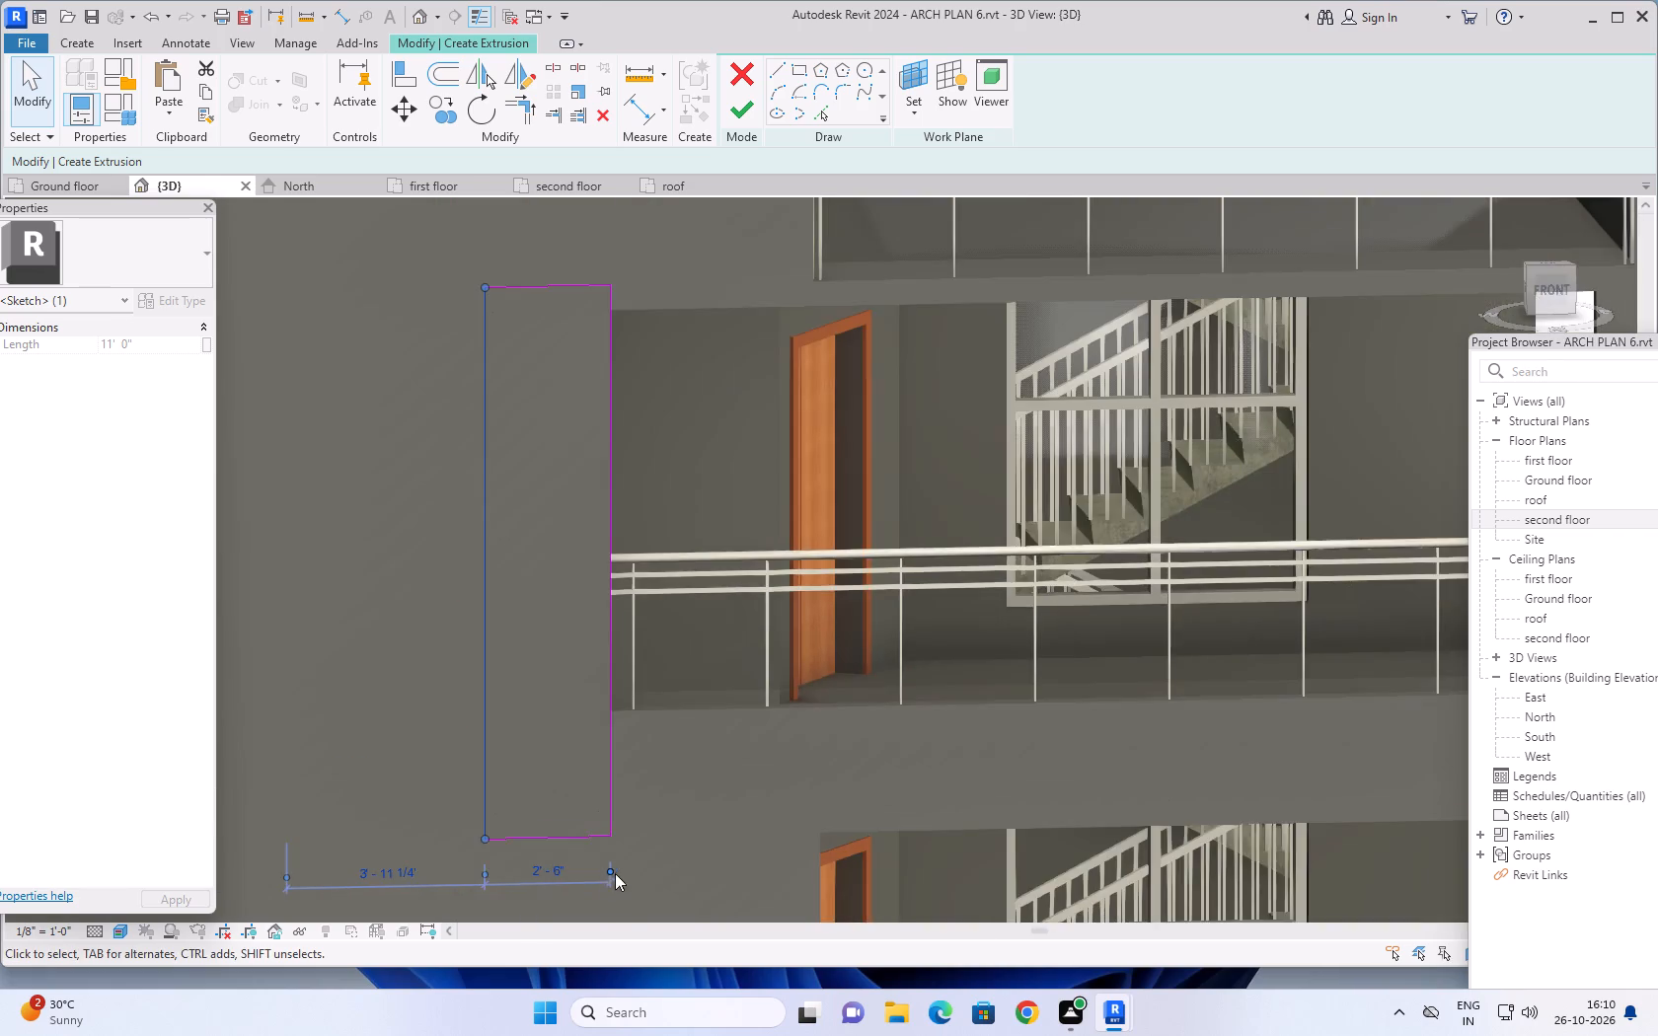
scroll(615, 873, "down", 2)
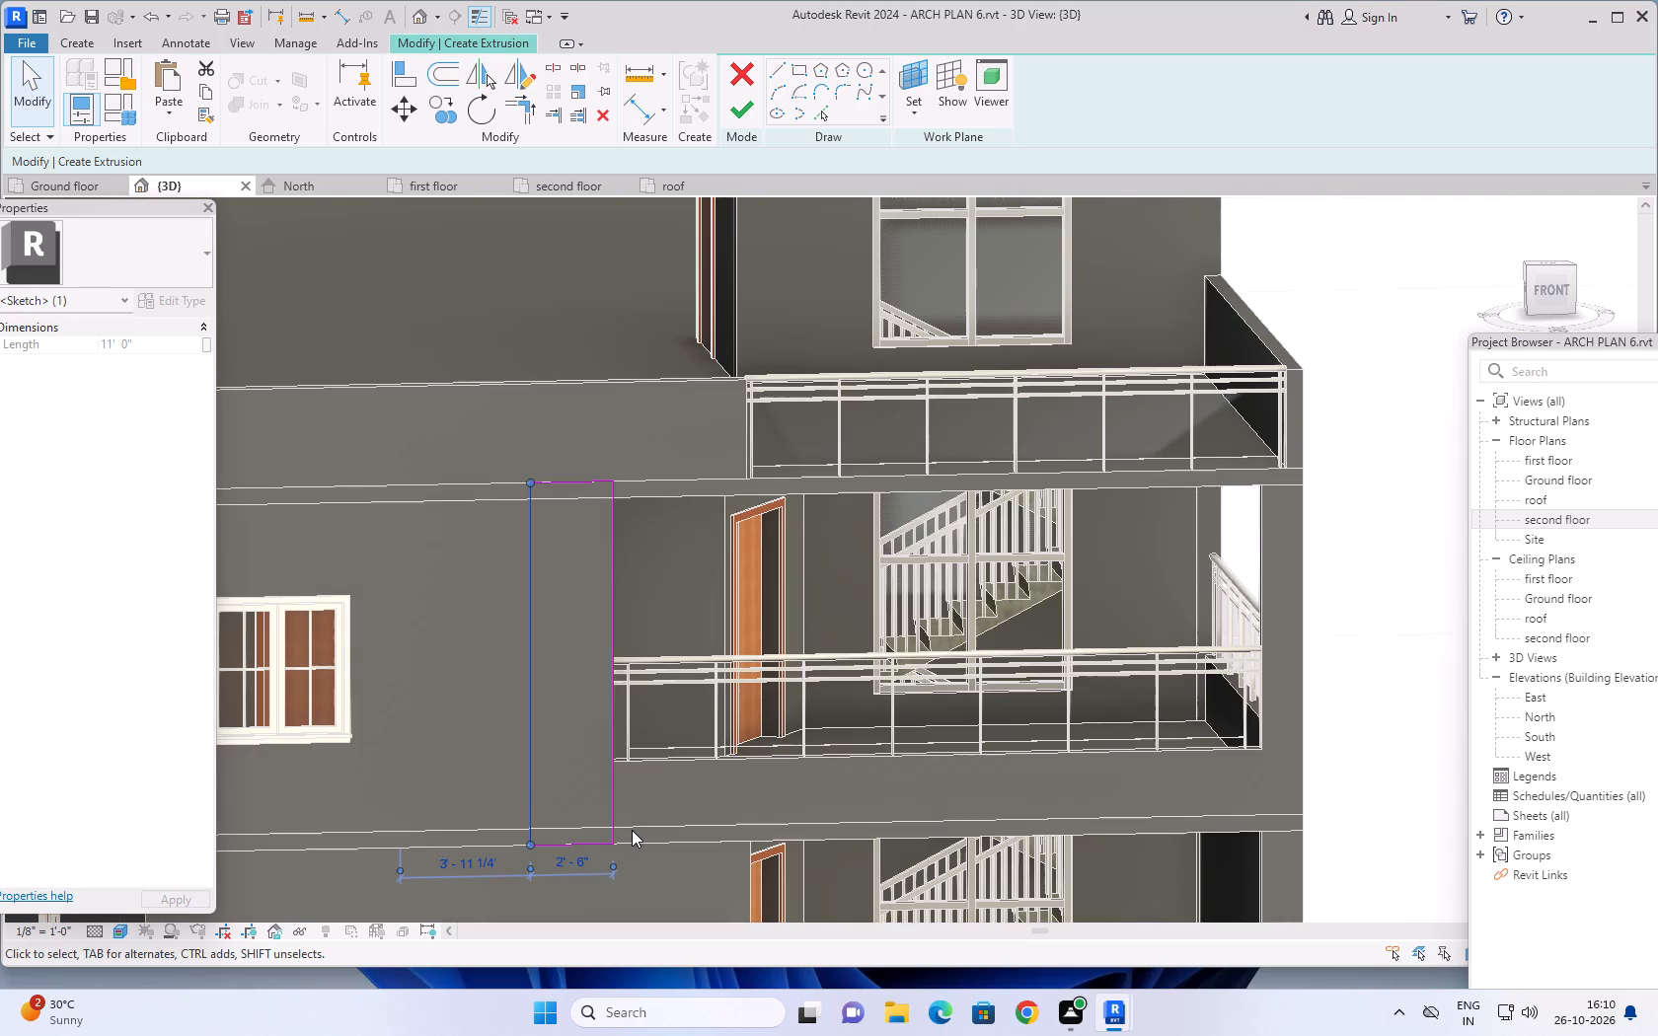
left_click(581, 863)
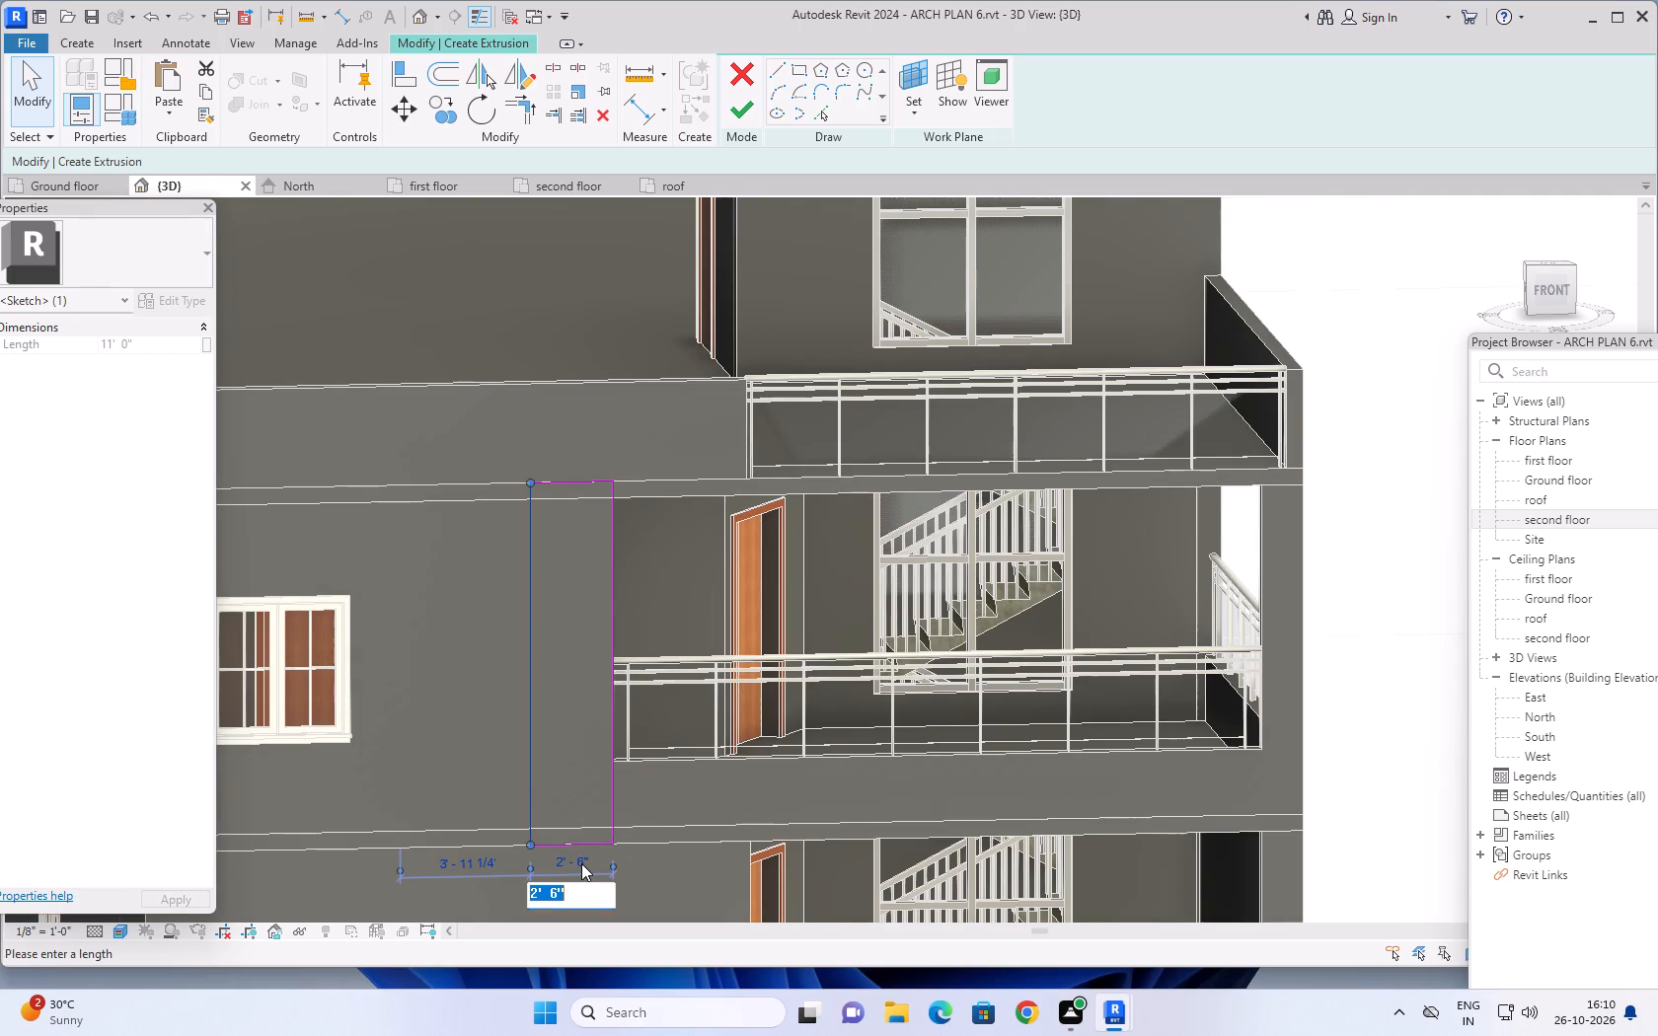
type("1.5'")
key("Return")
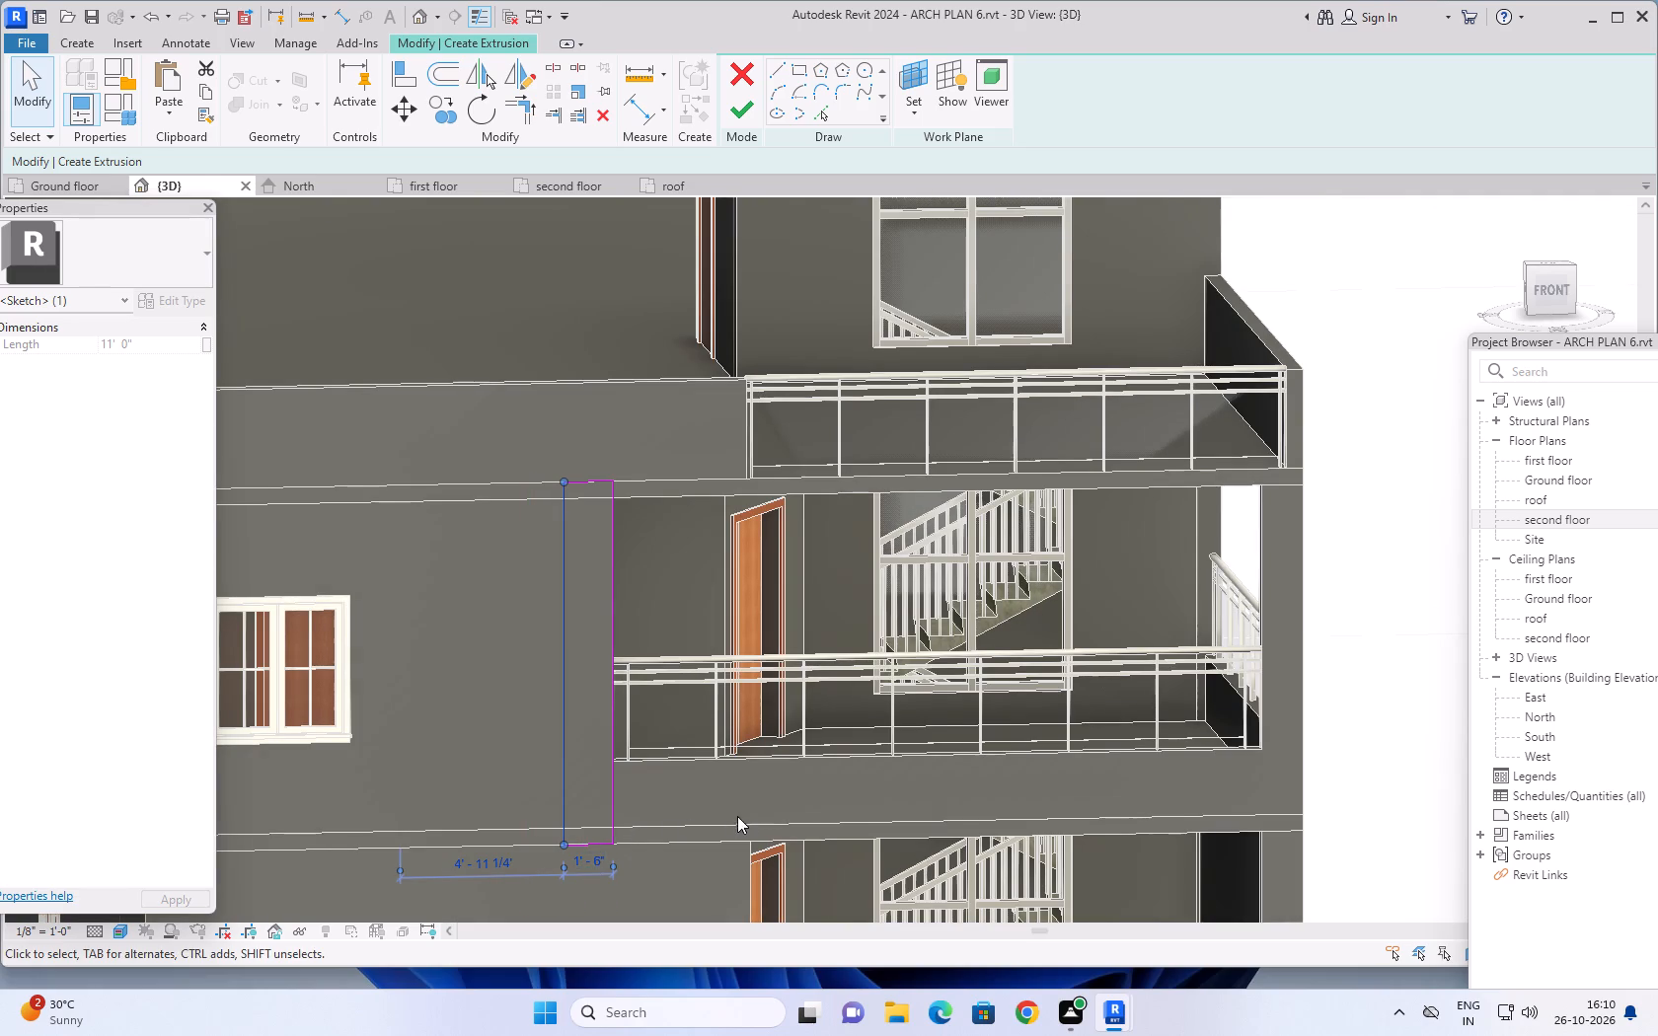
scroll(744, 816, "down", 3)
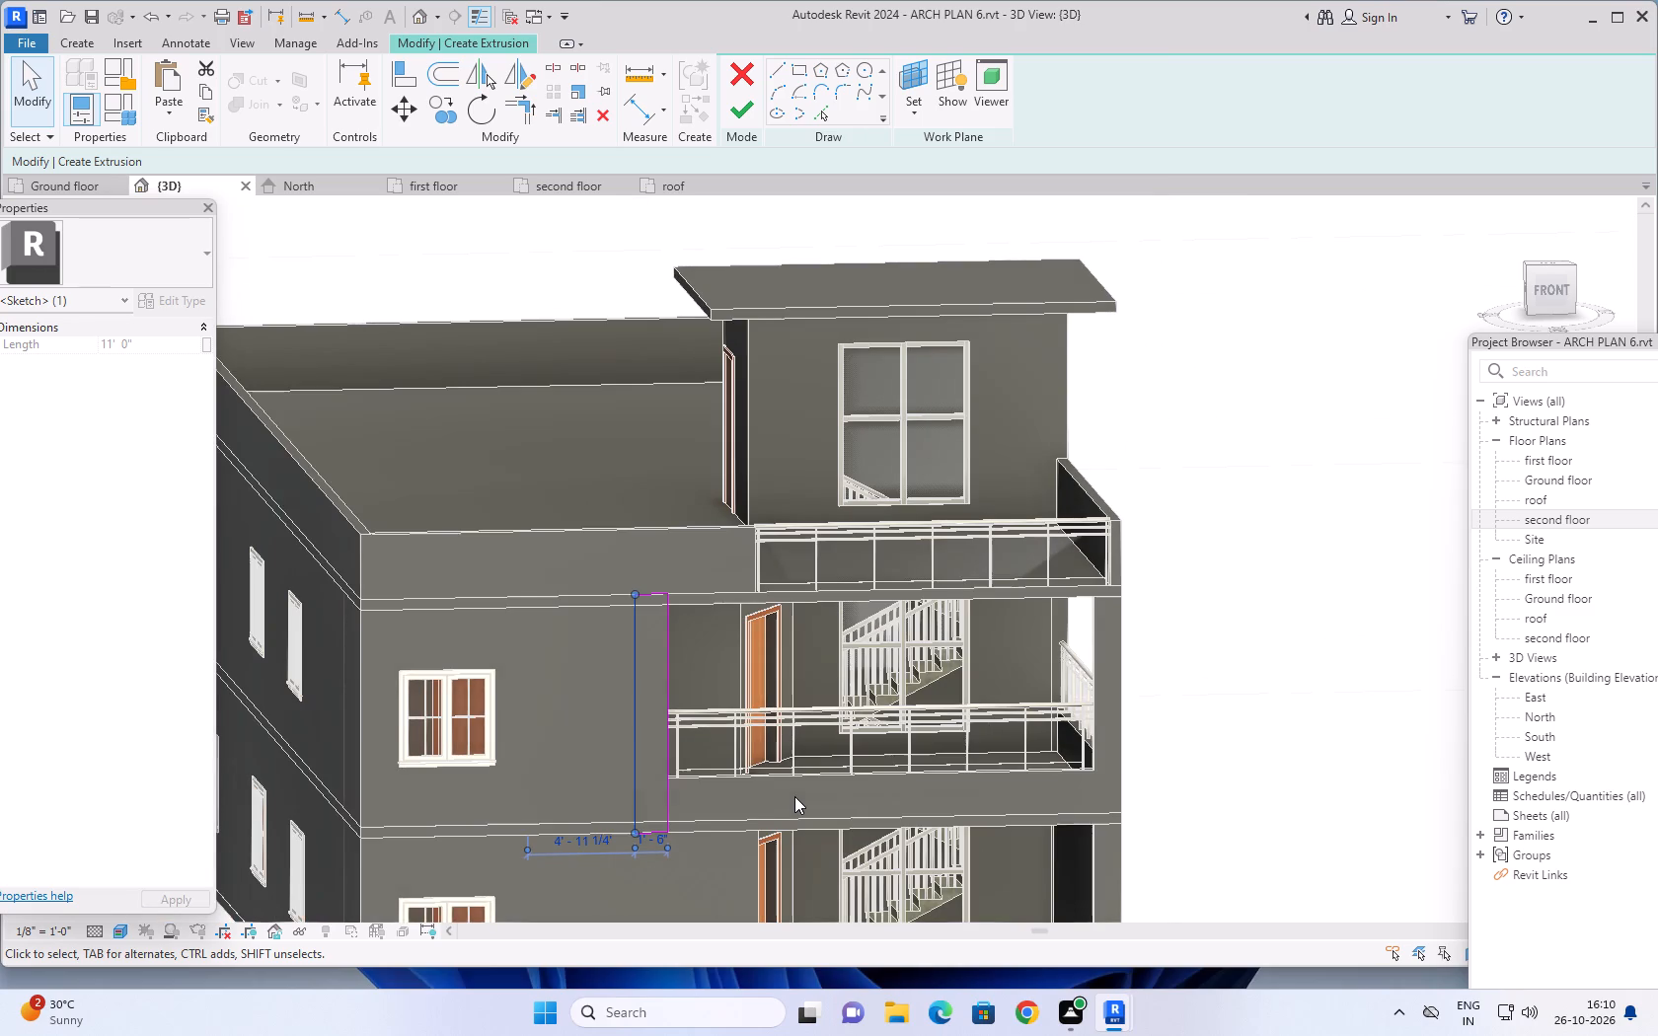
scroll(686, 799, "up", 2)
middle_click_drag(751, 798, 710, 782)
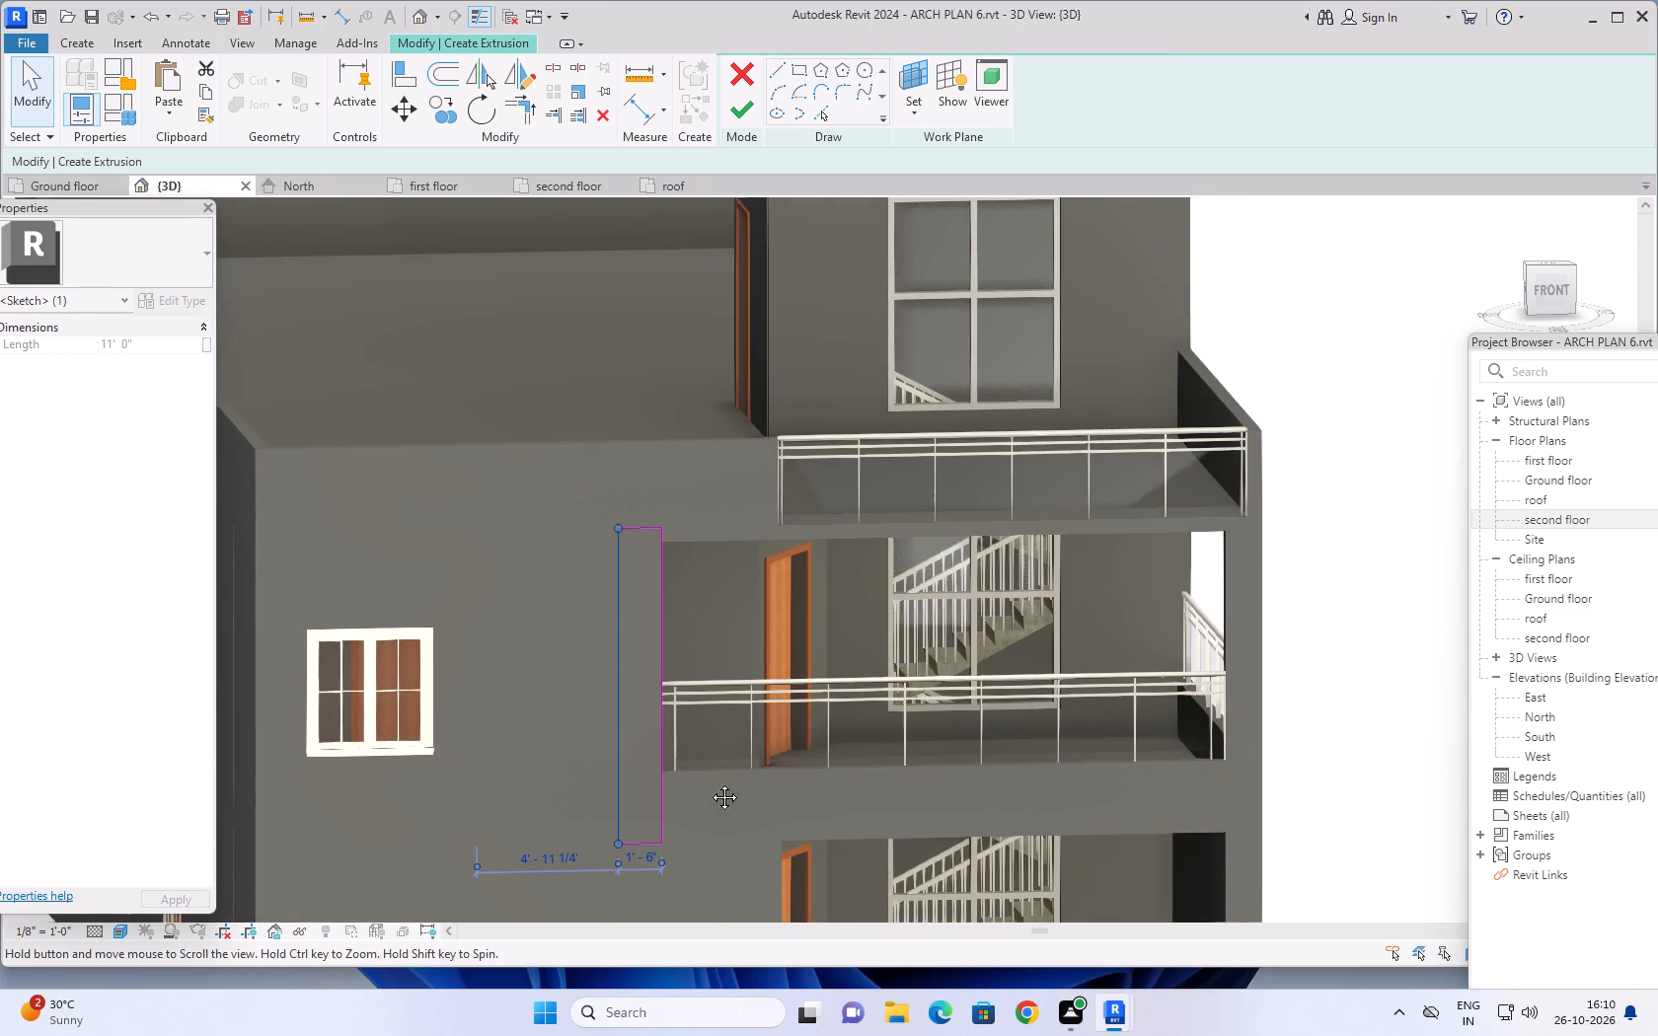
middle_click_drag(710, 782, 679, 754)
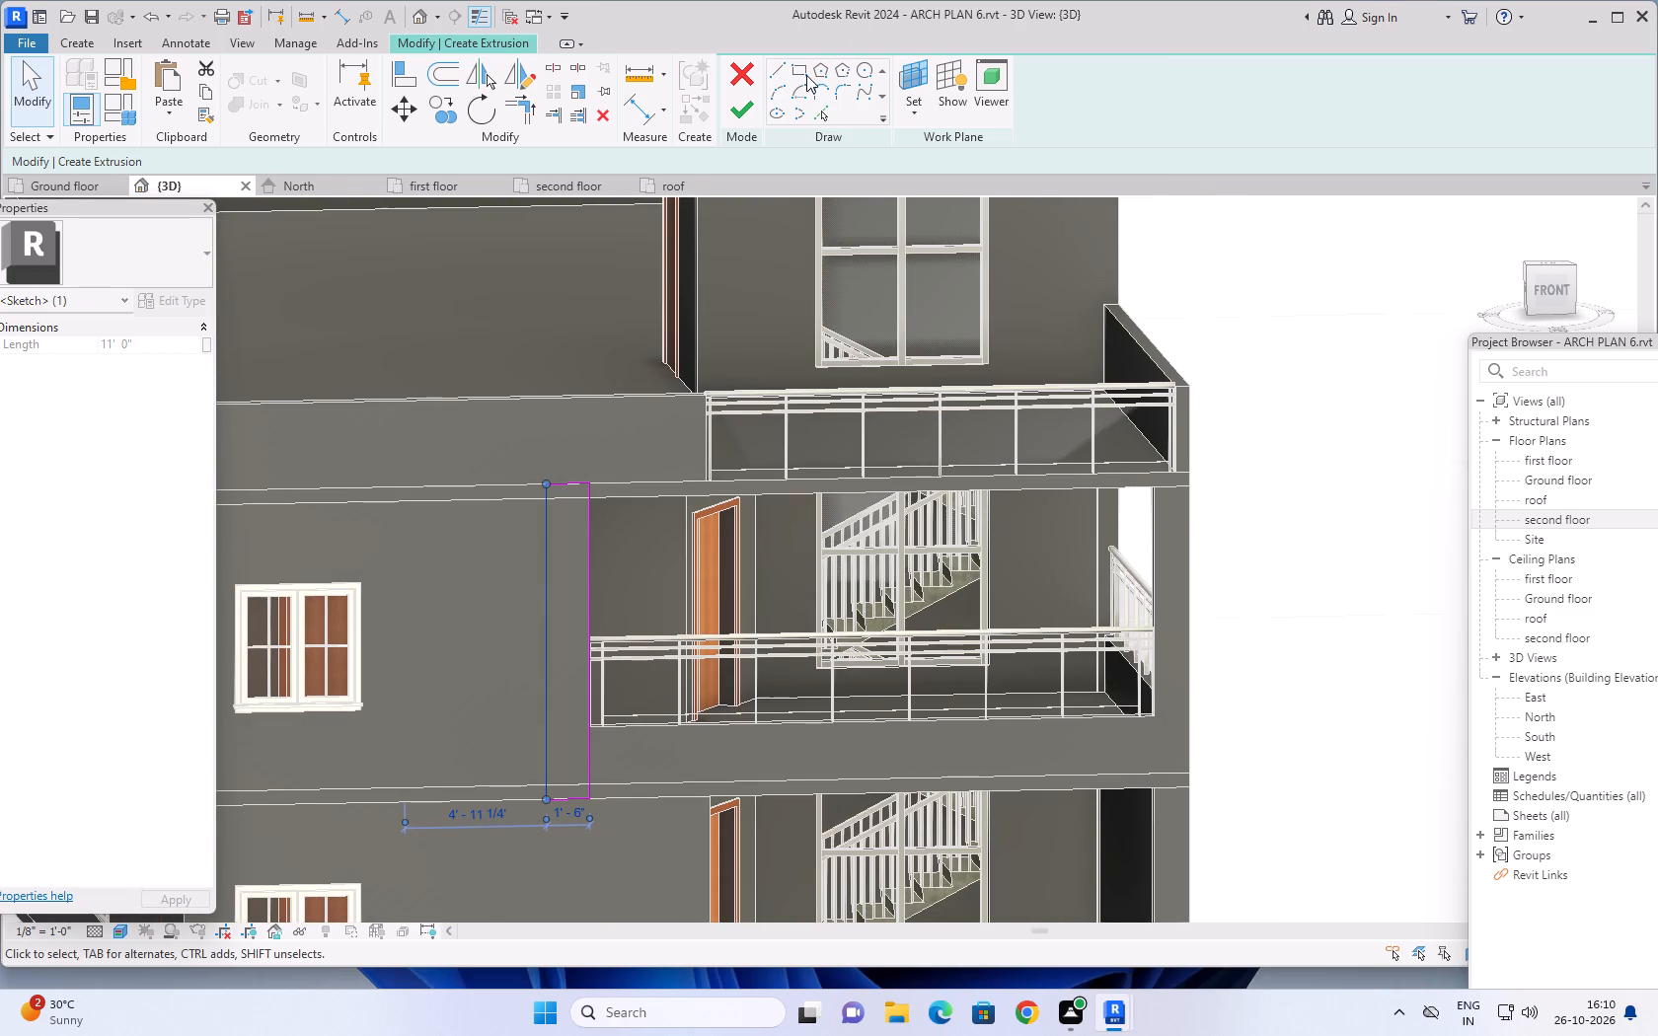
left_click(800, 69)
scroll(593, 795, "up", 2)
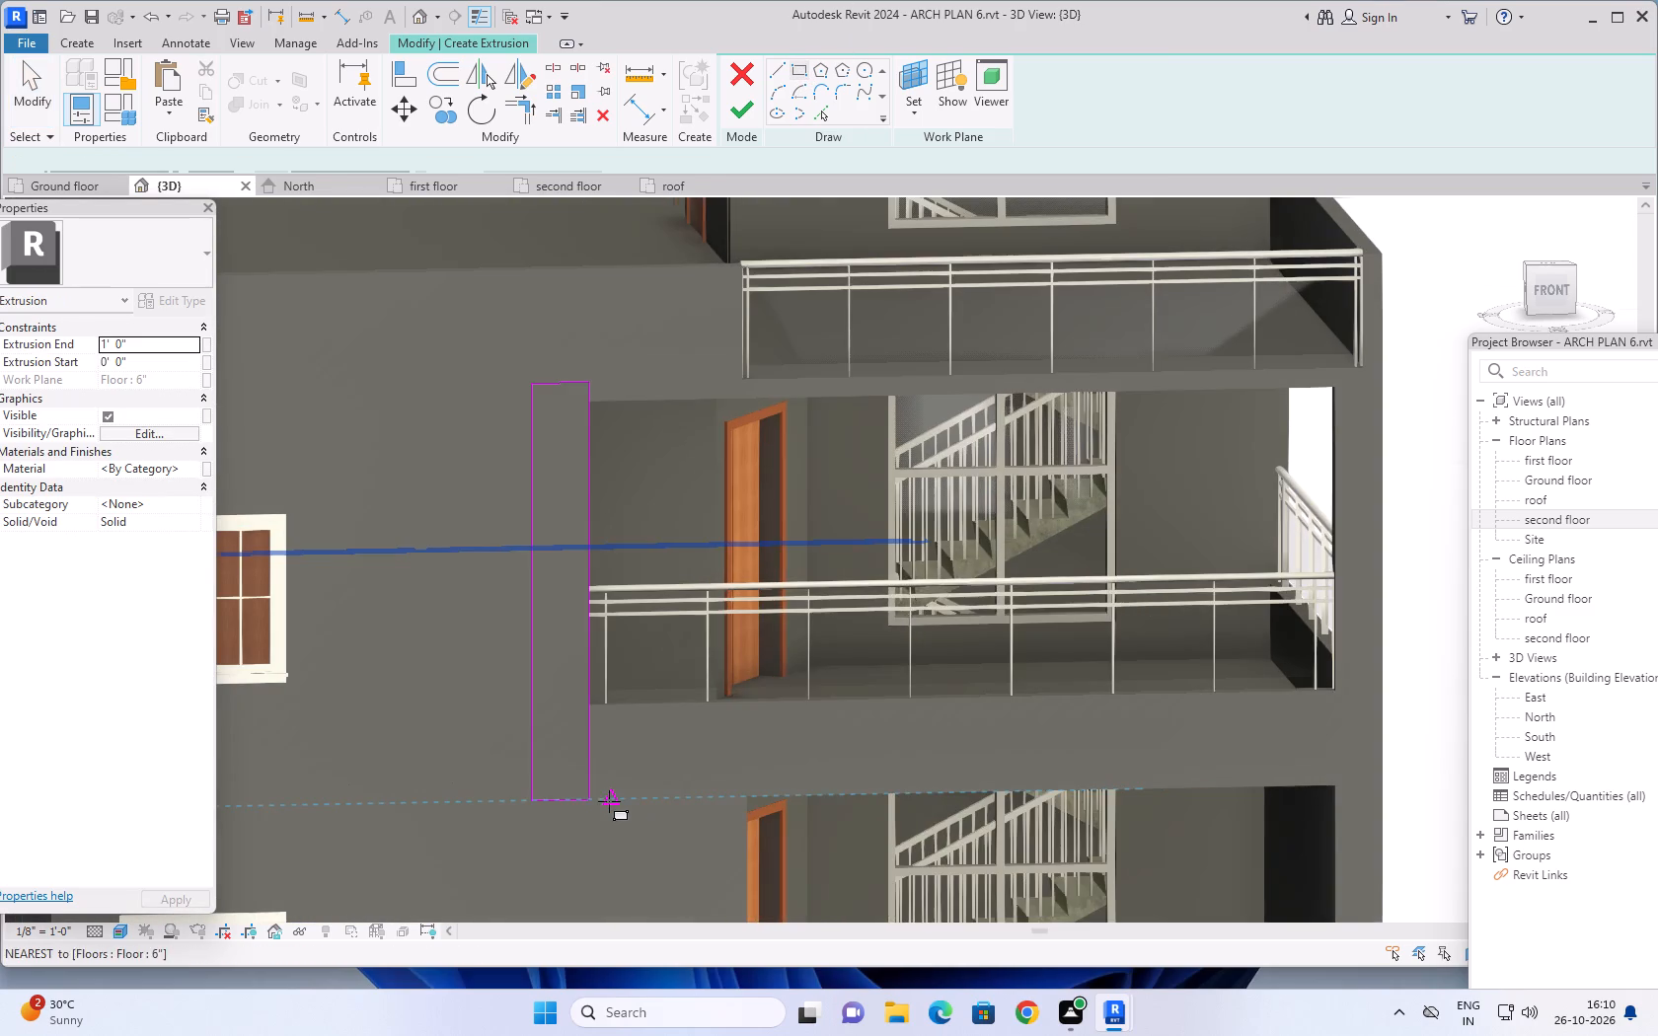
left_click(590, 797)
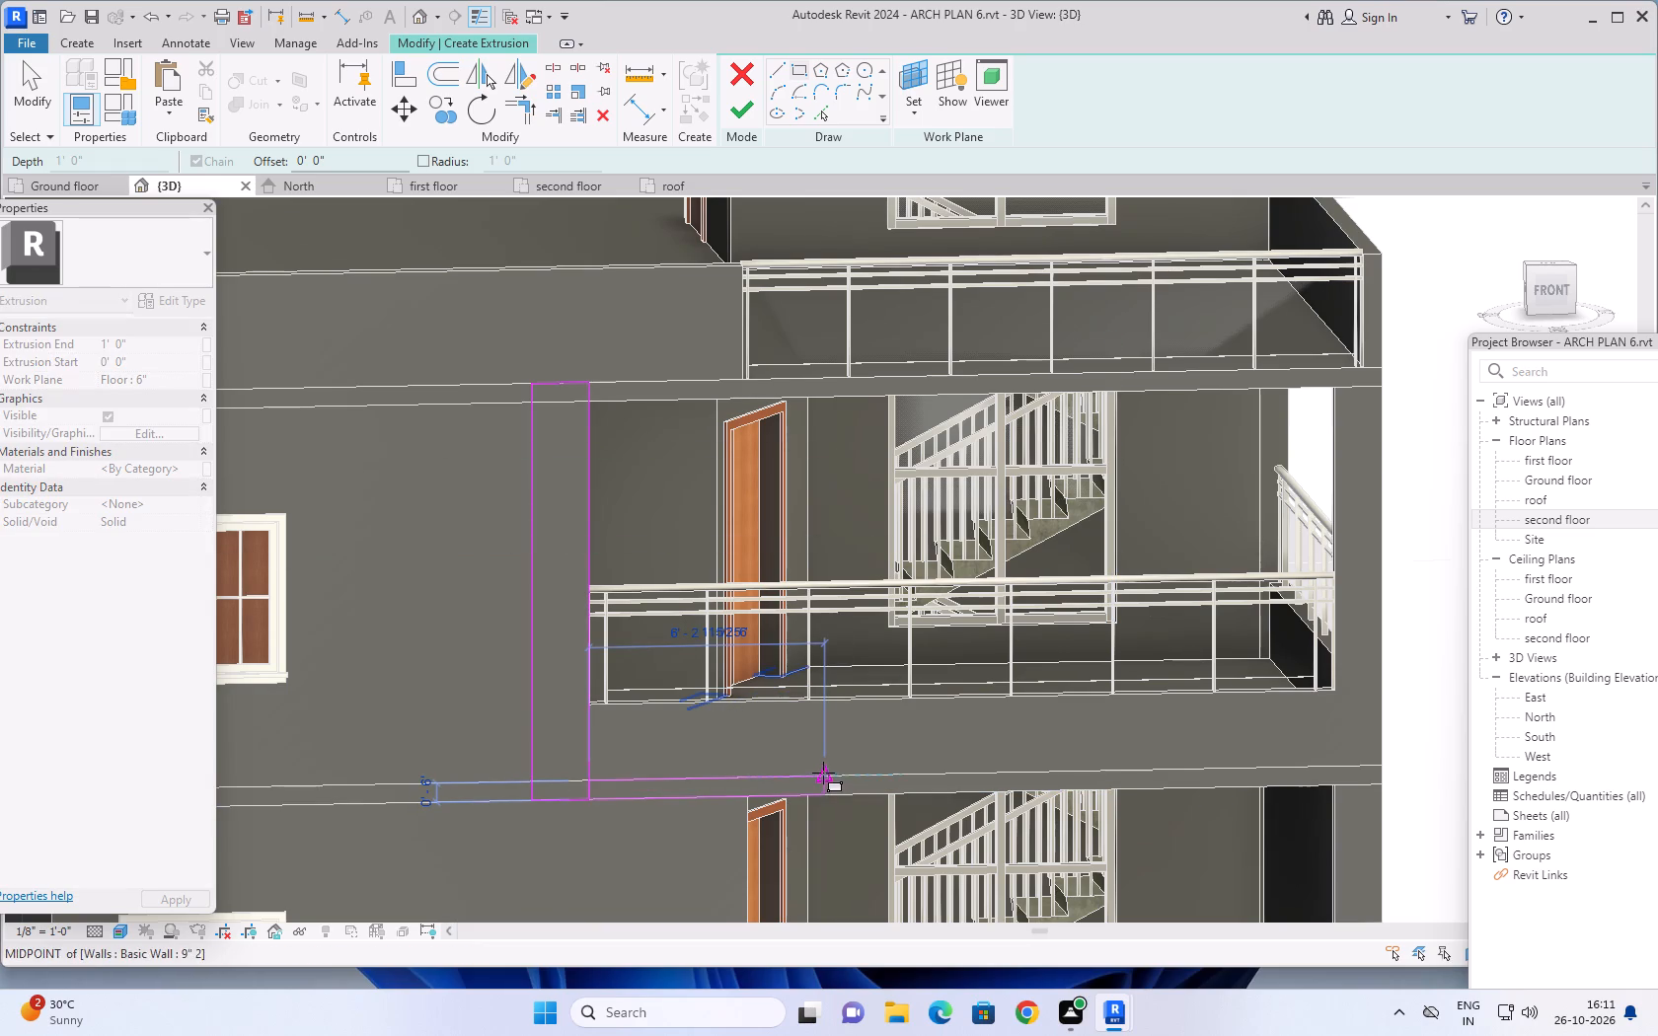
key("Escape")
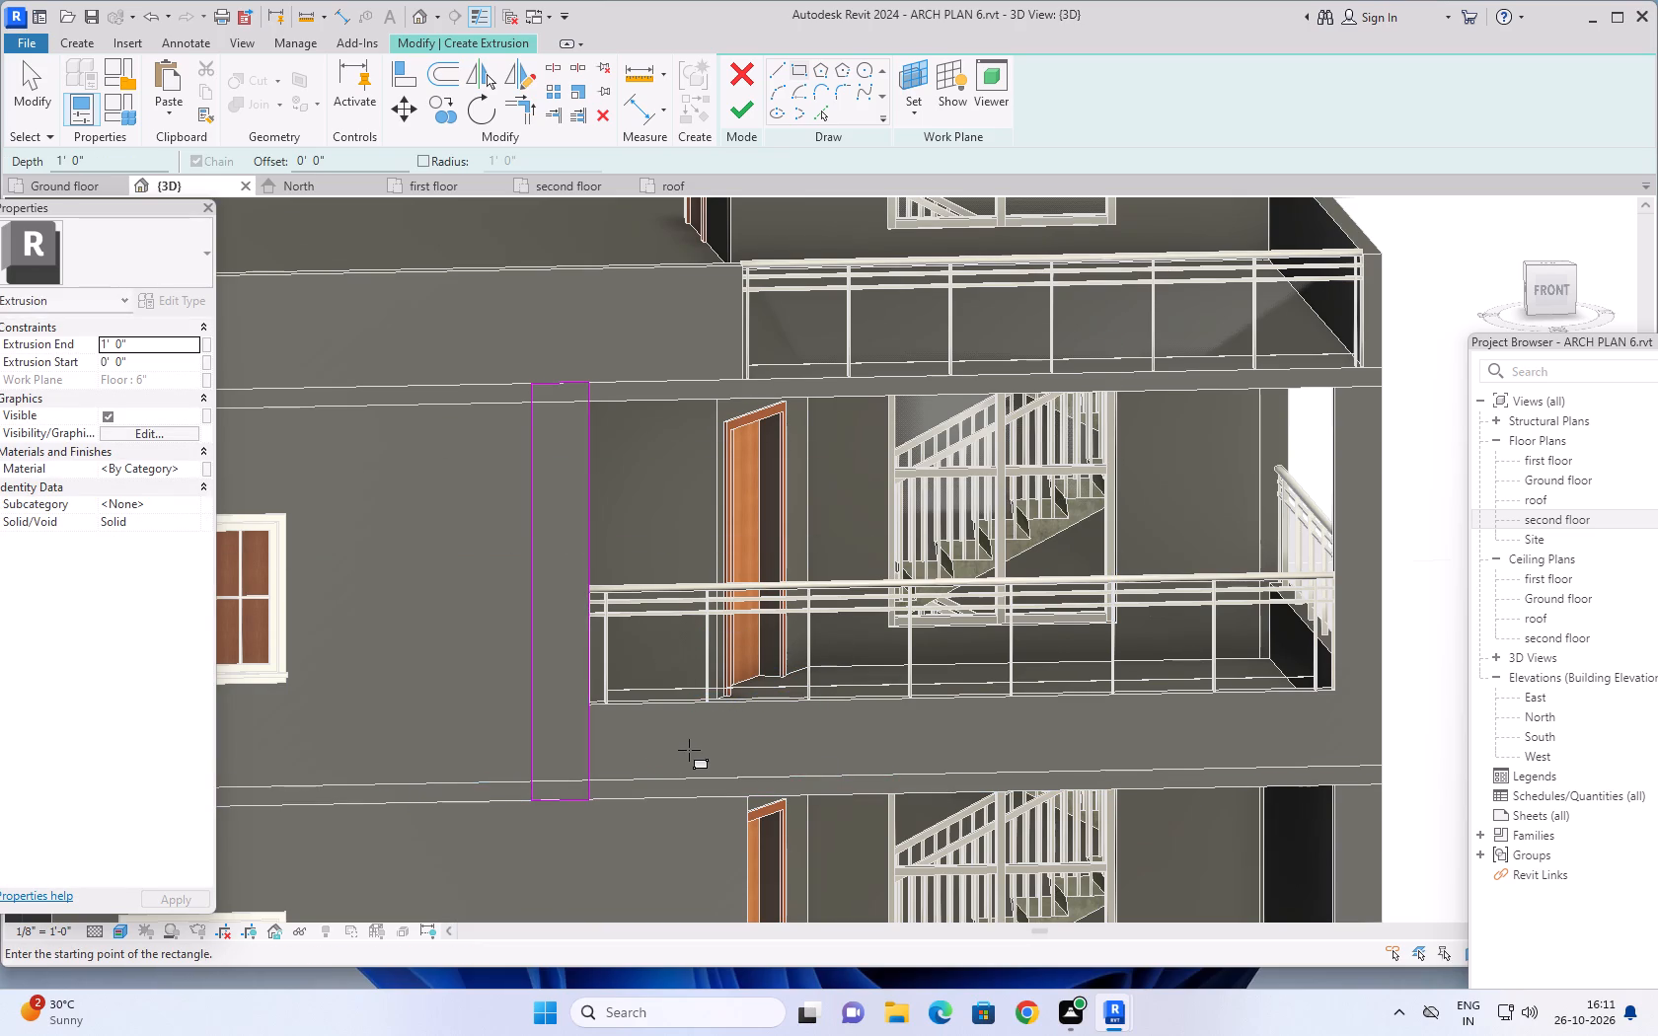
Sketch a line about 20' 10 1/2" long from the band's lower inner corner along the lower slab's bottom edge to the building corner.
left_click(778, 73)
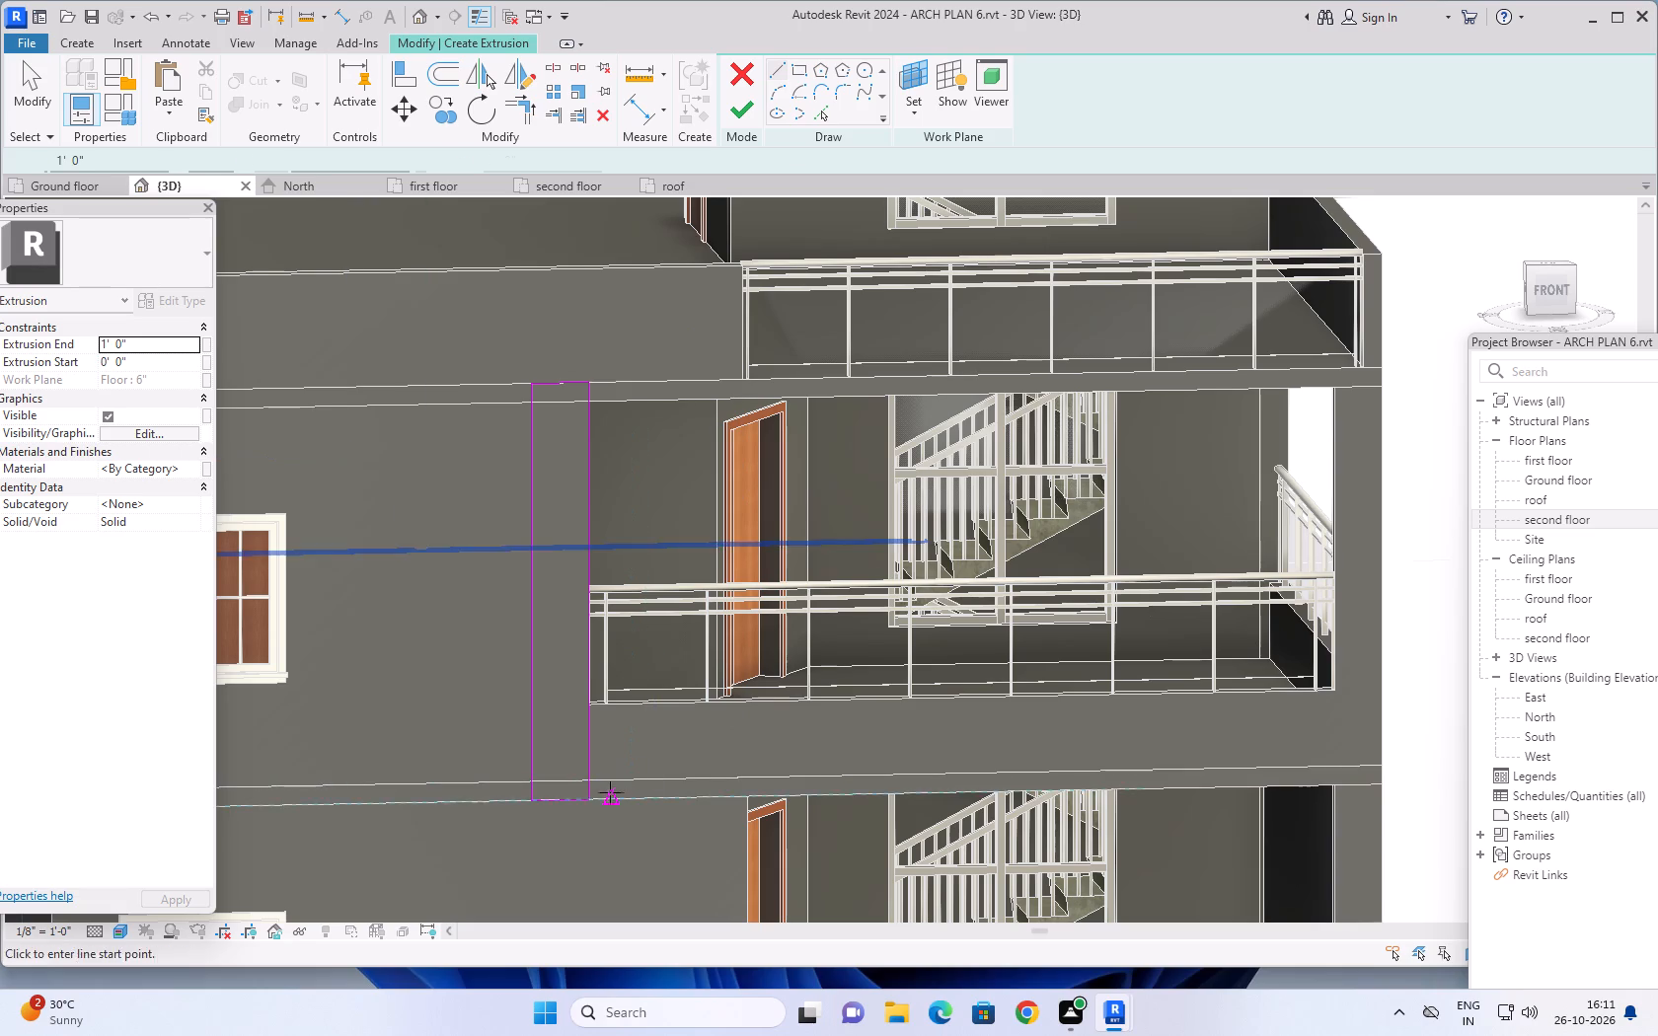
left_click(589, 796)
scroll(1211, 765, "down", 1)
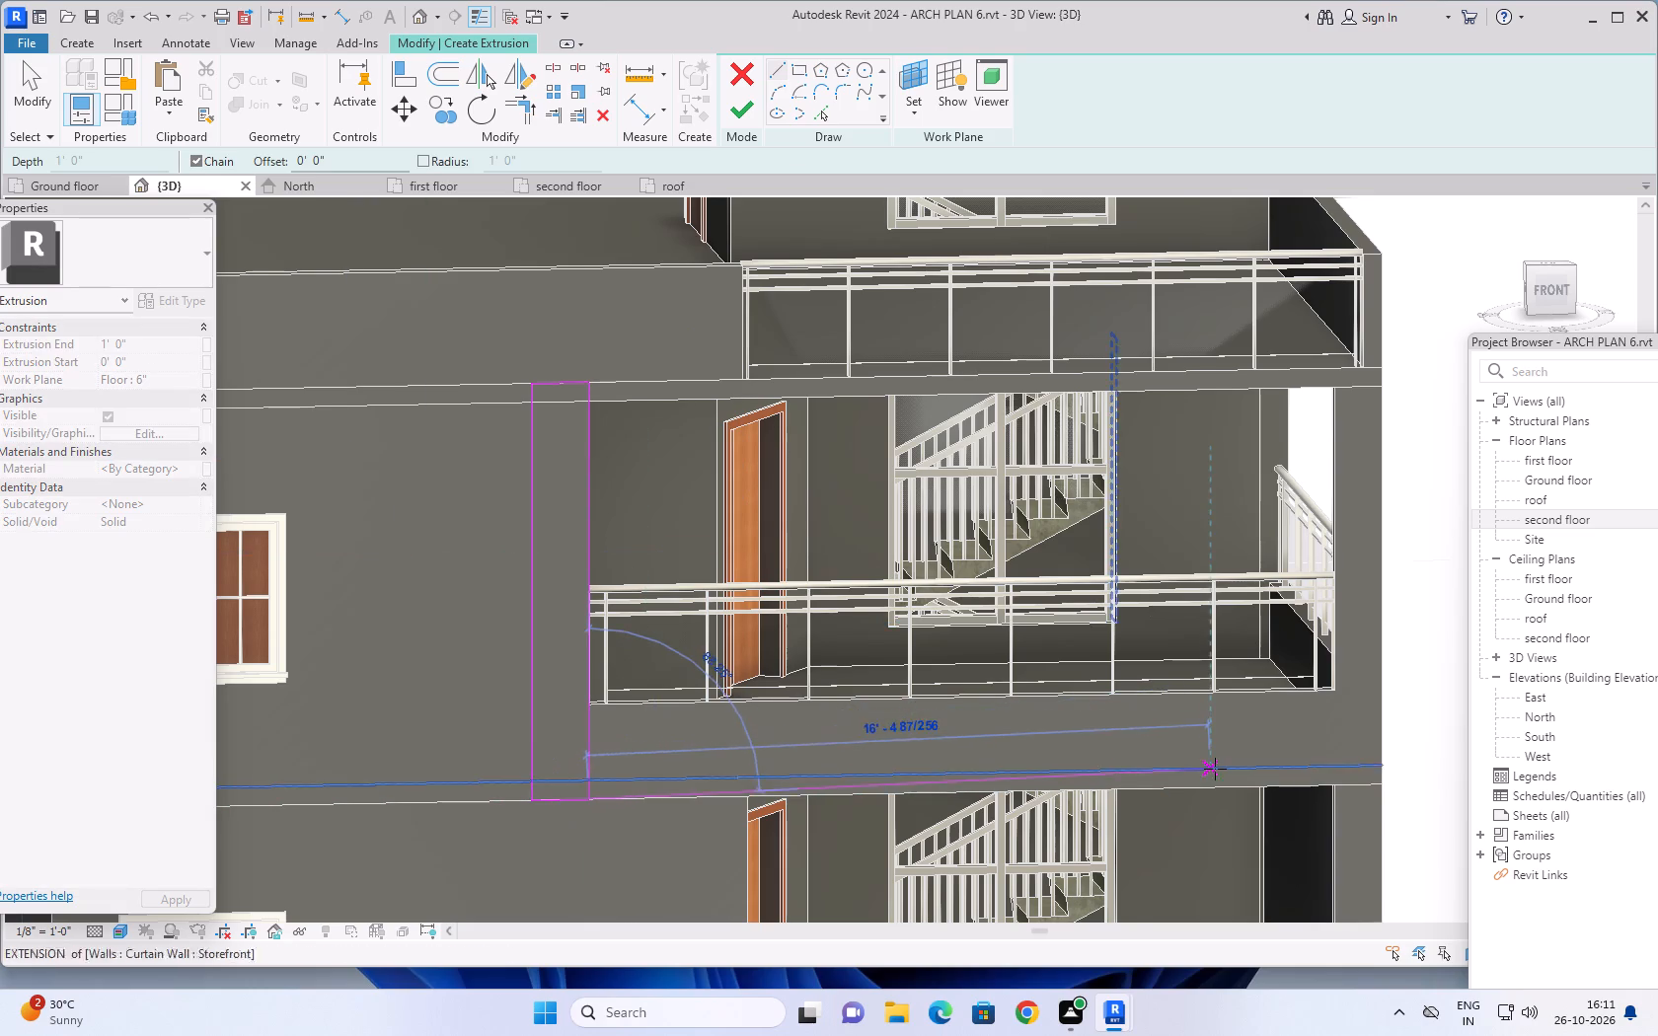
scroll(1215, 769, "down", 1)
middle_click_drag(1217, 769, 960, 714)
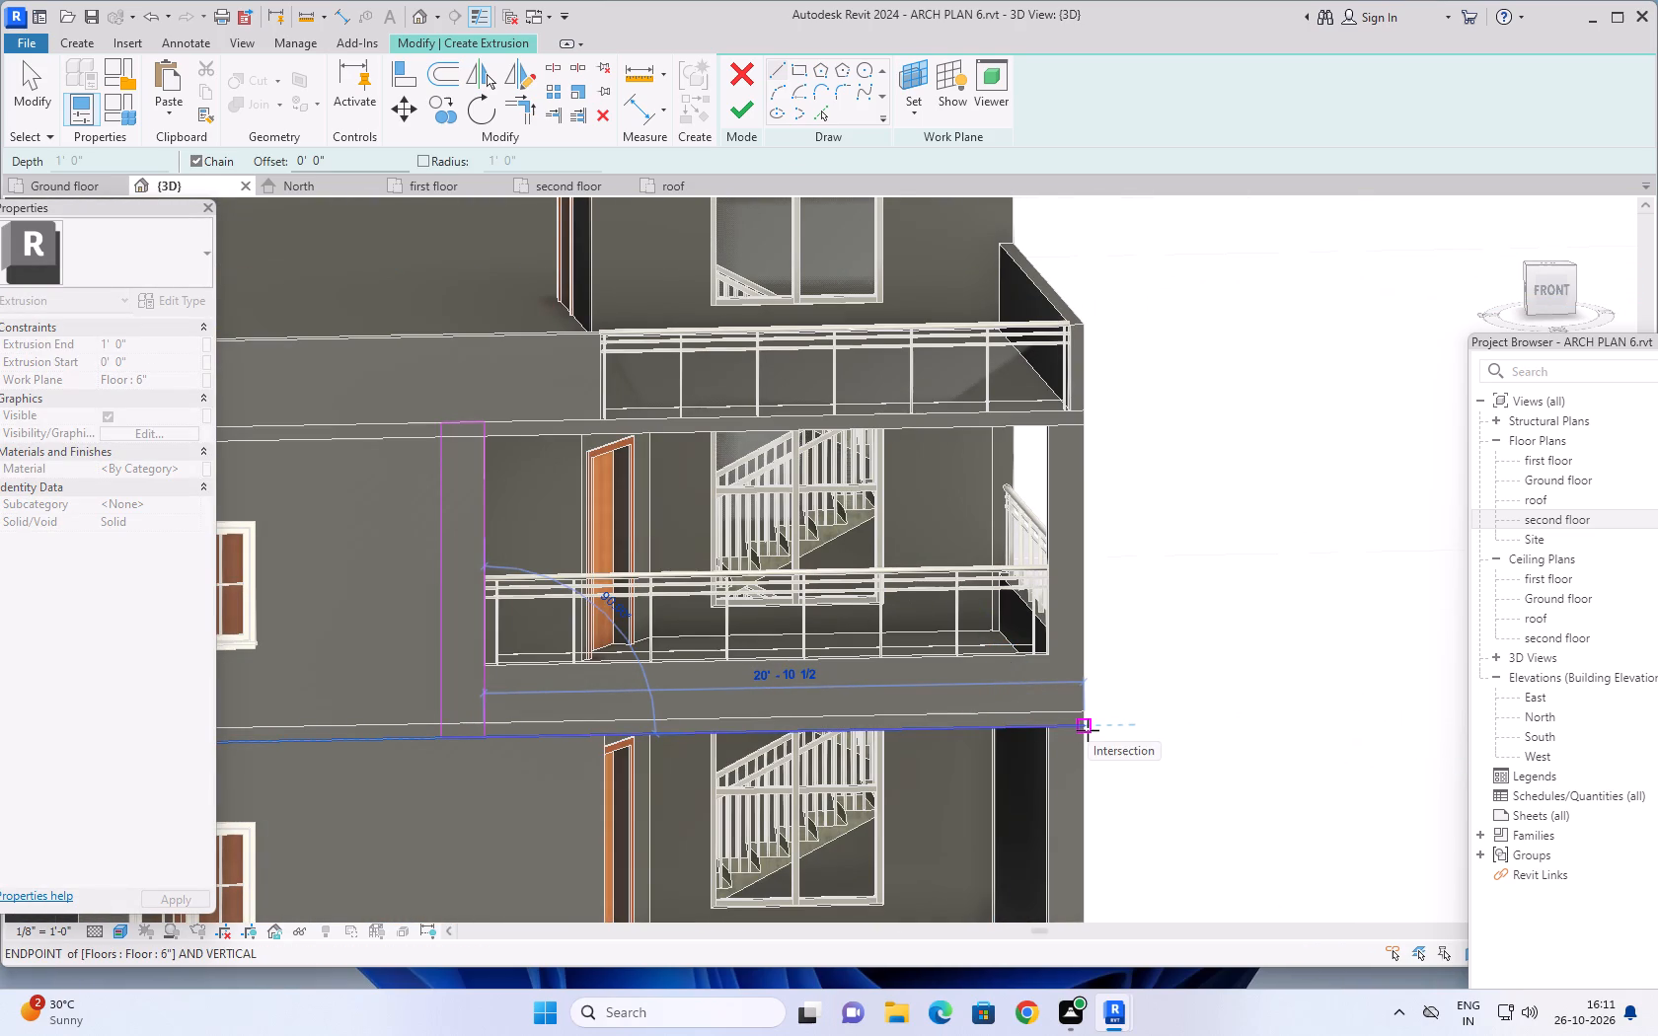
middle_click_drag(1088, 730, 1066, 702, "shift")
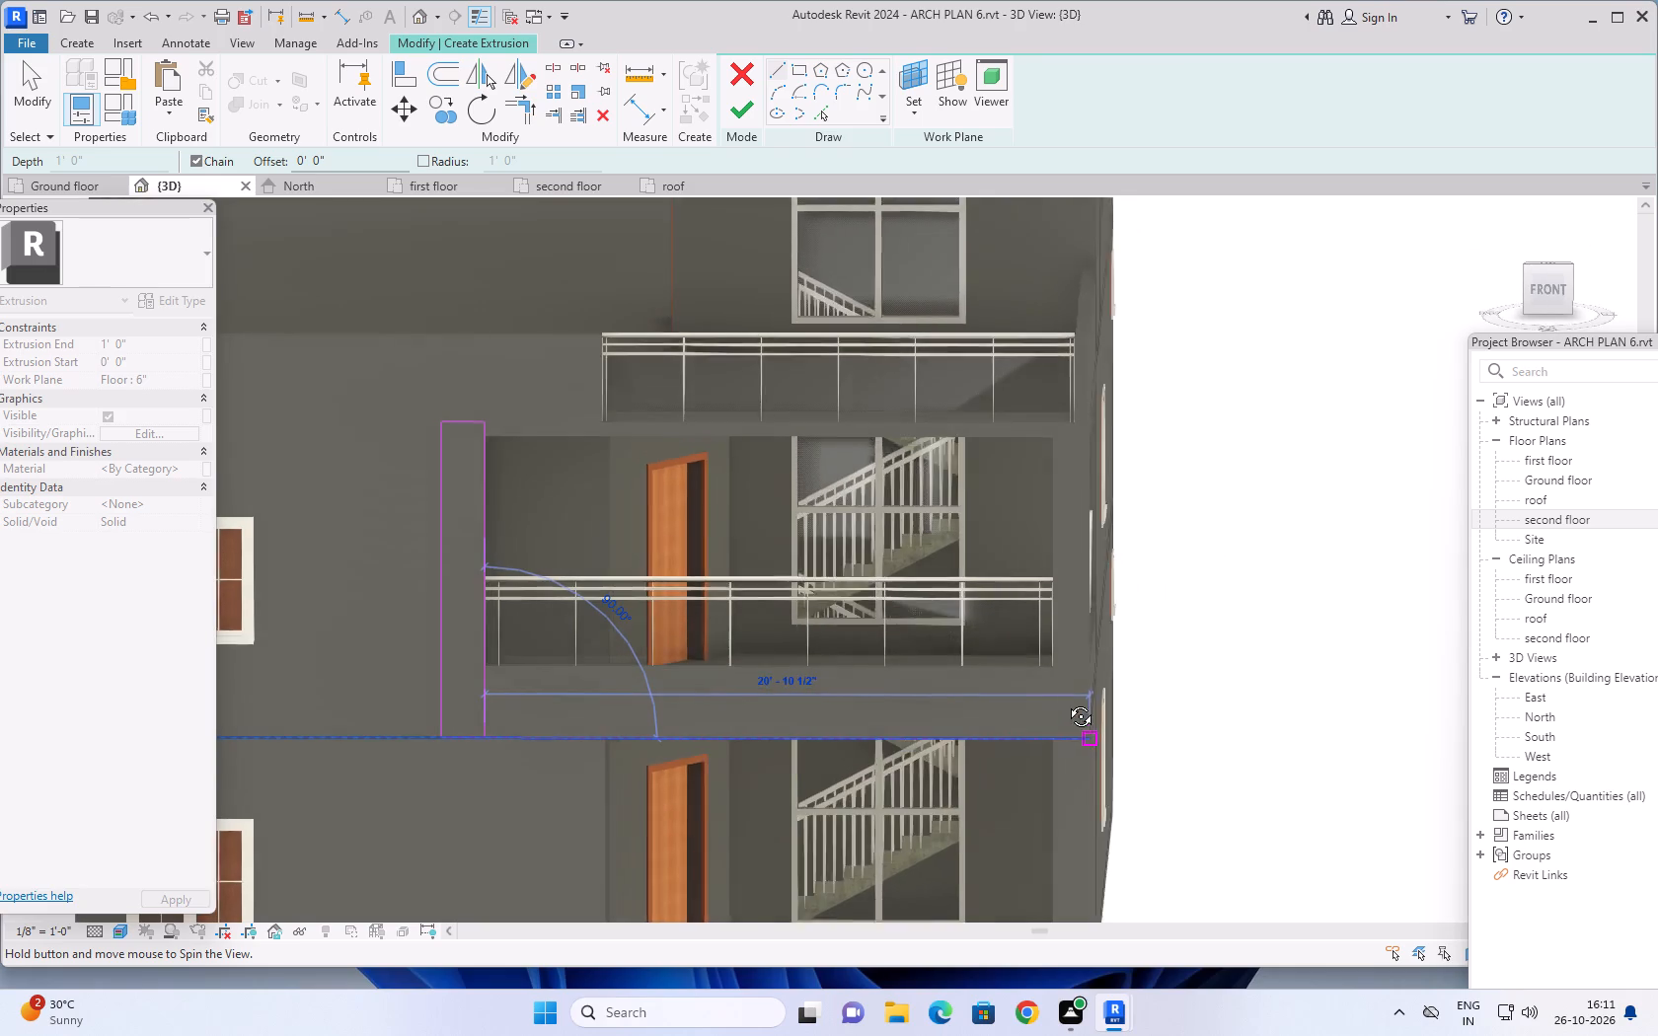
middle_click_drag(1066, 702, 1074, 687, "shift")
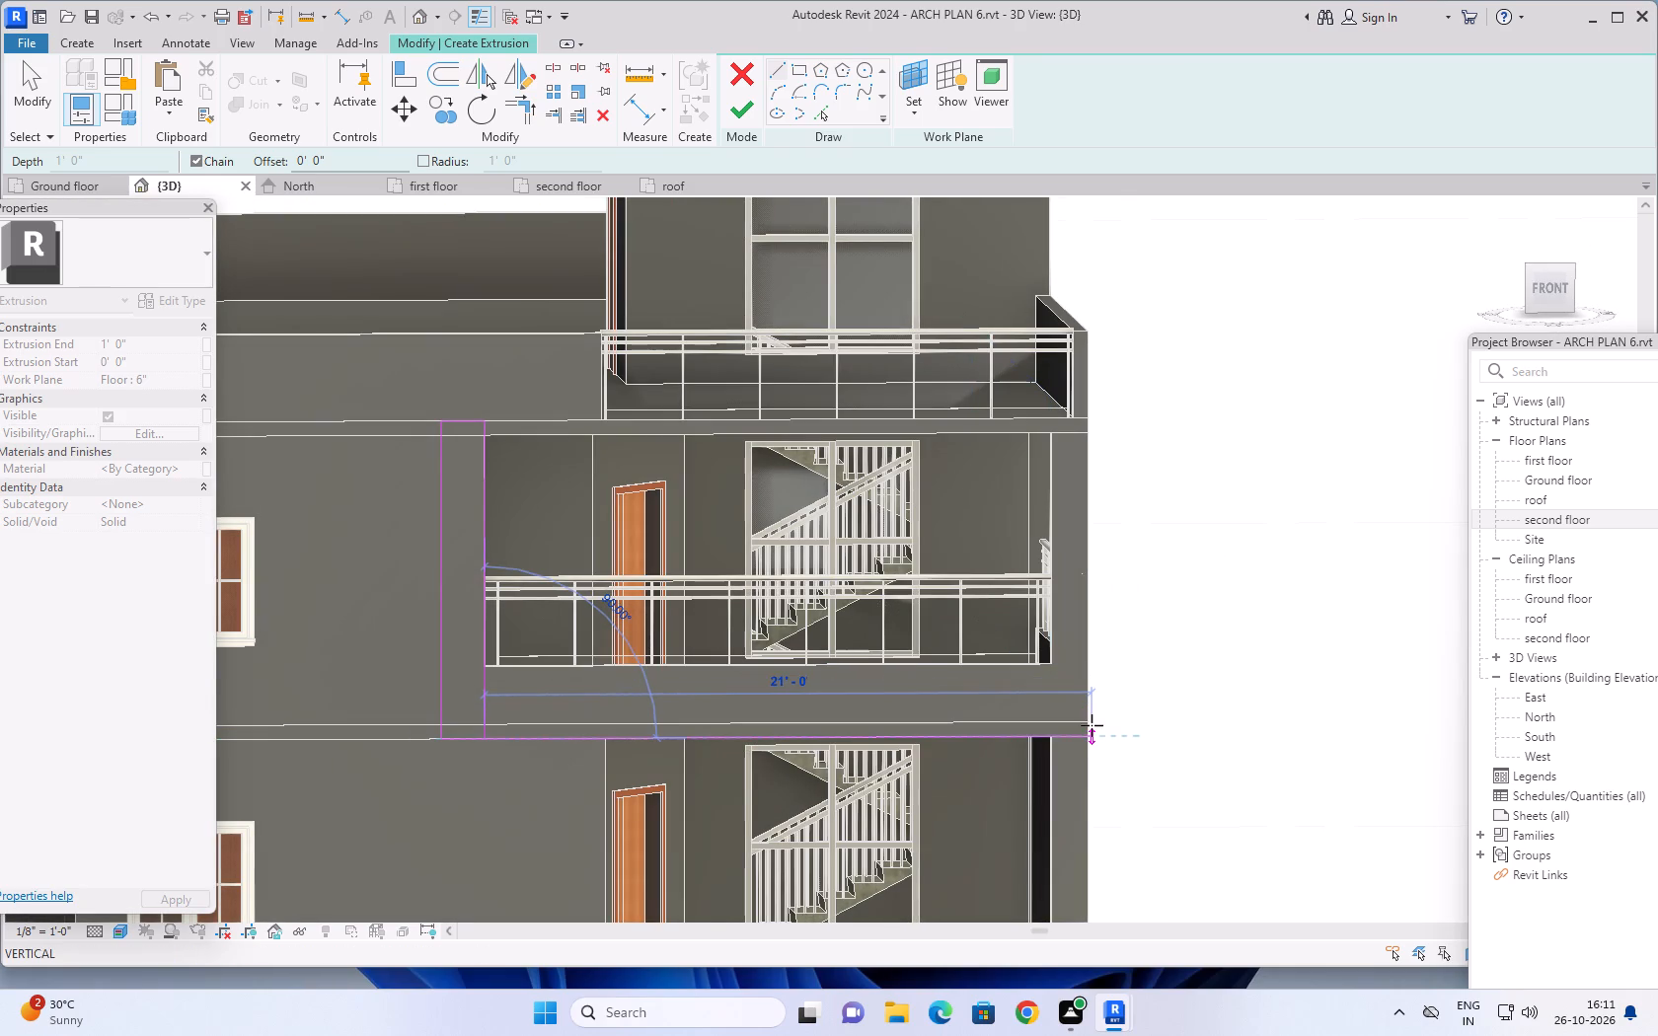
scroll(1092, 729, "up", 4)
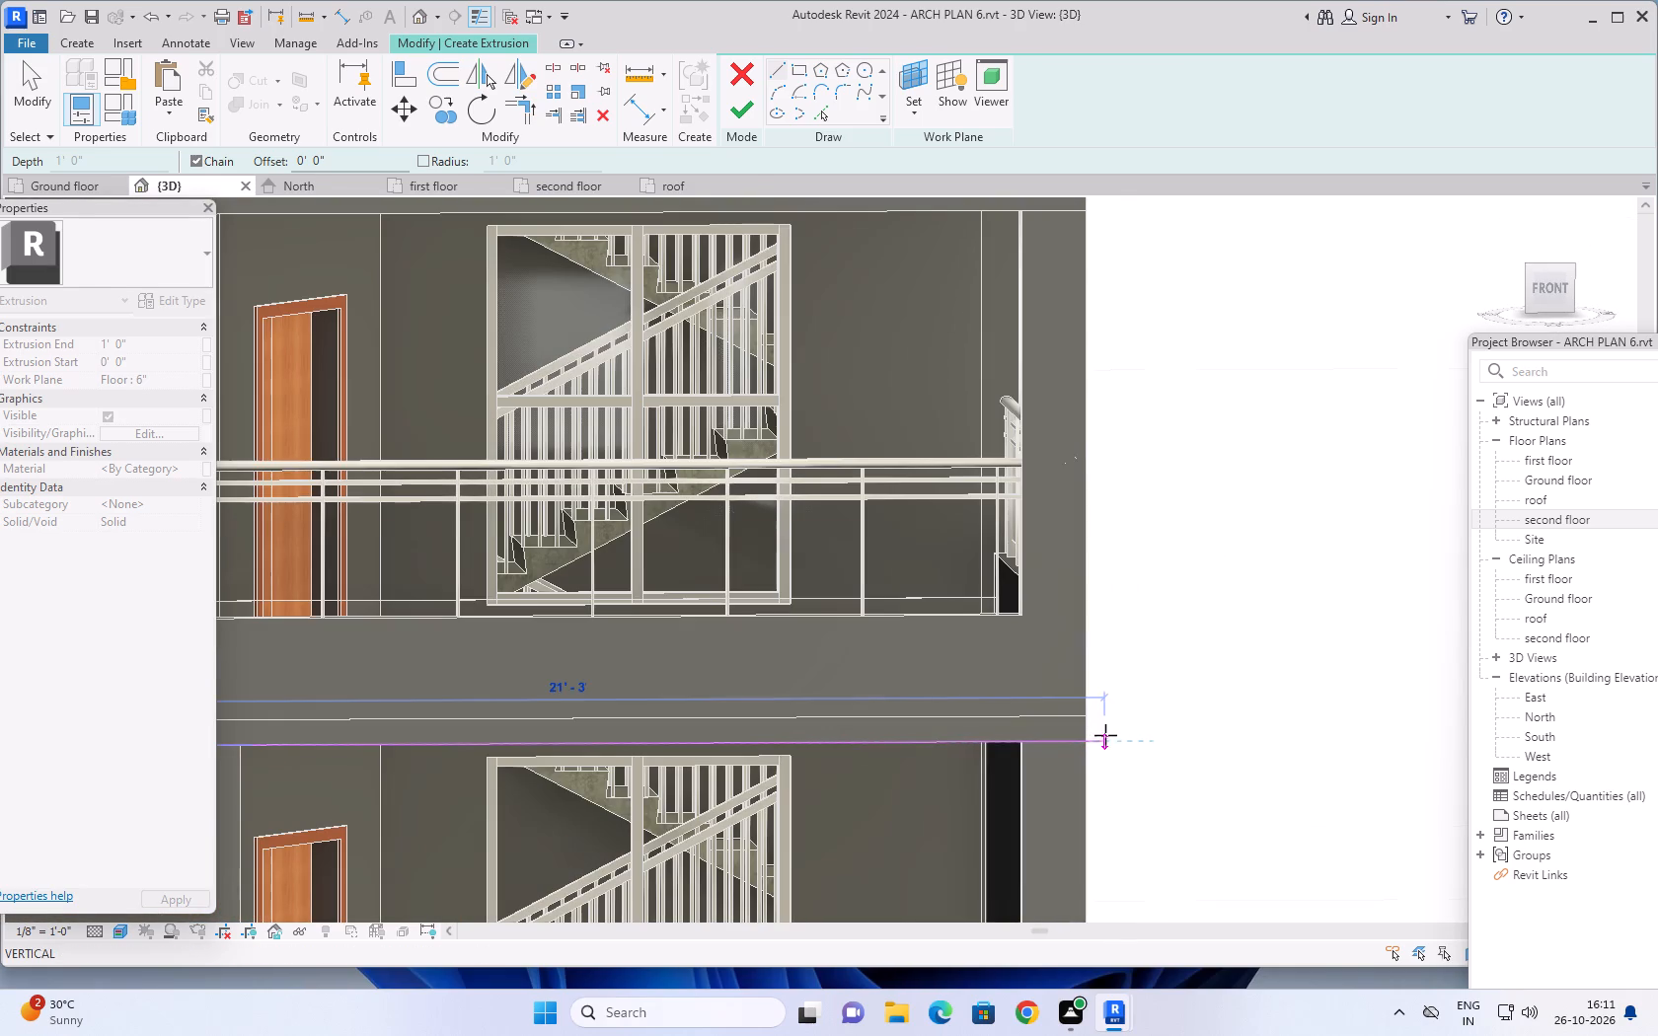
left_click(1086, 742)
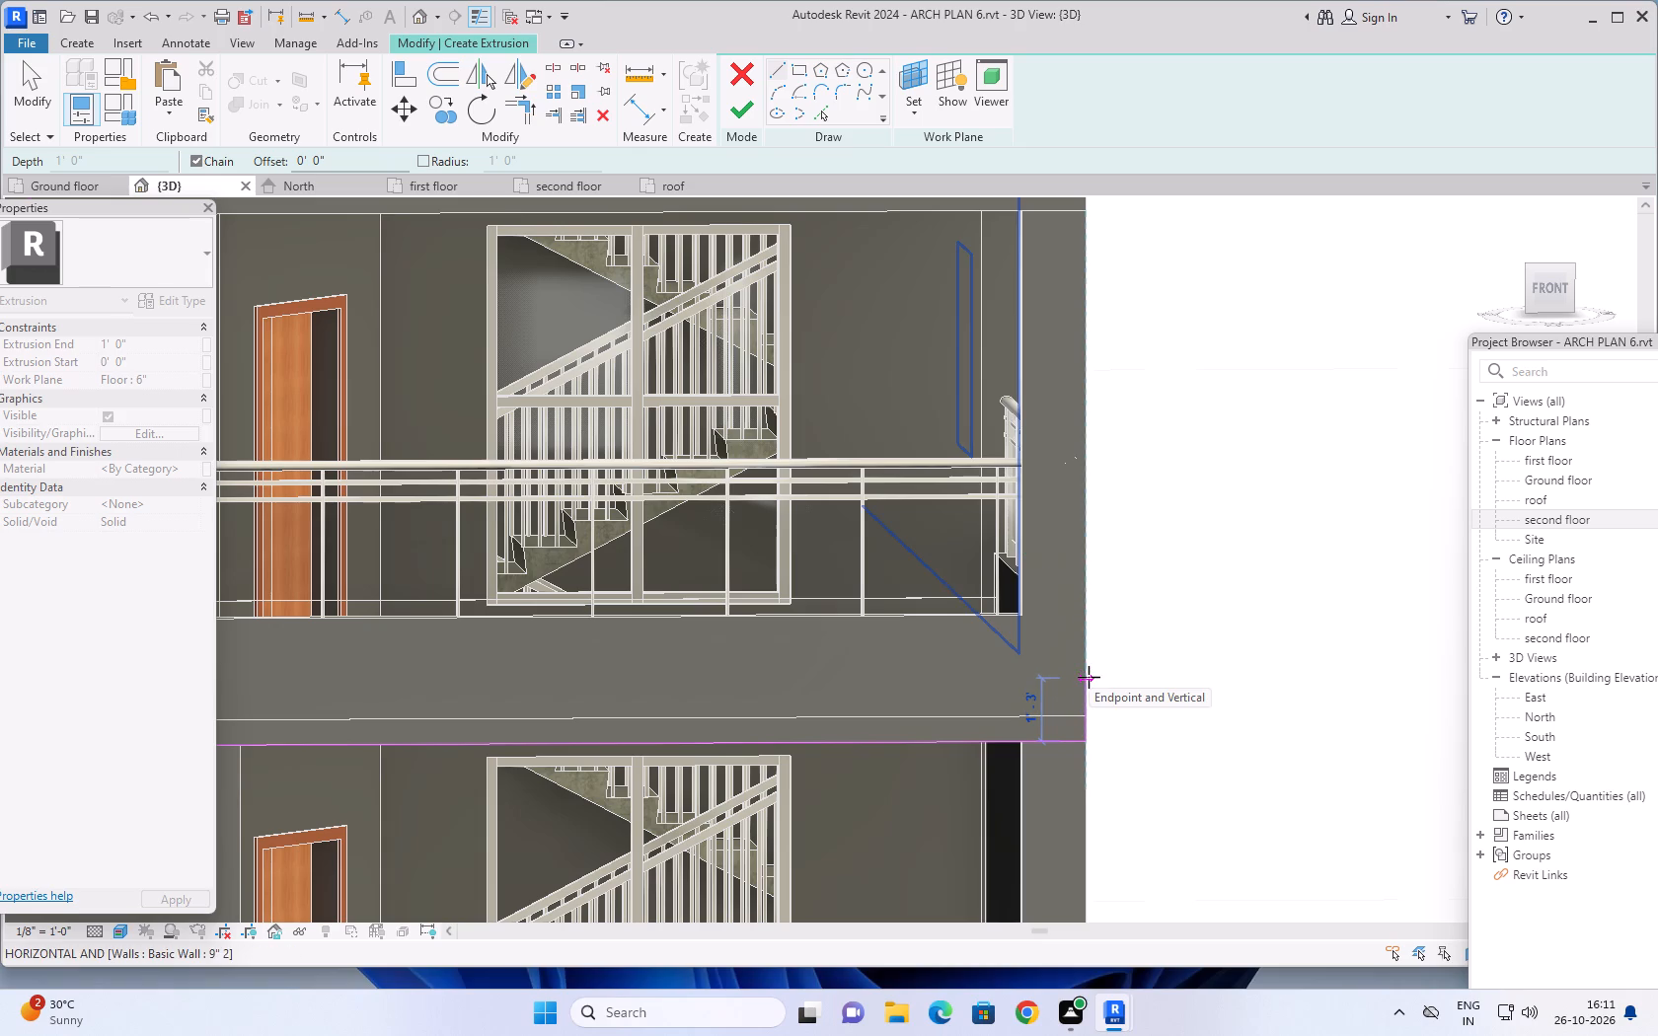
Continue the sketch 1.5' up the building corner and horizontally back to the vertical band, outlining a horizontal band below the balcony.
type("1.5'")
key("Return")
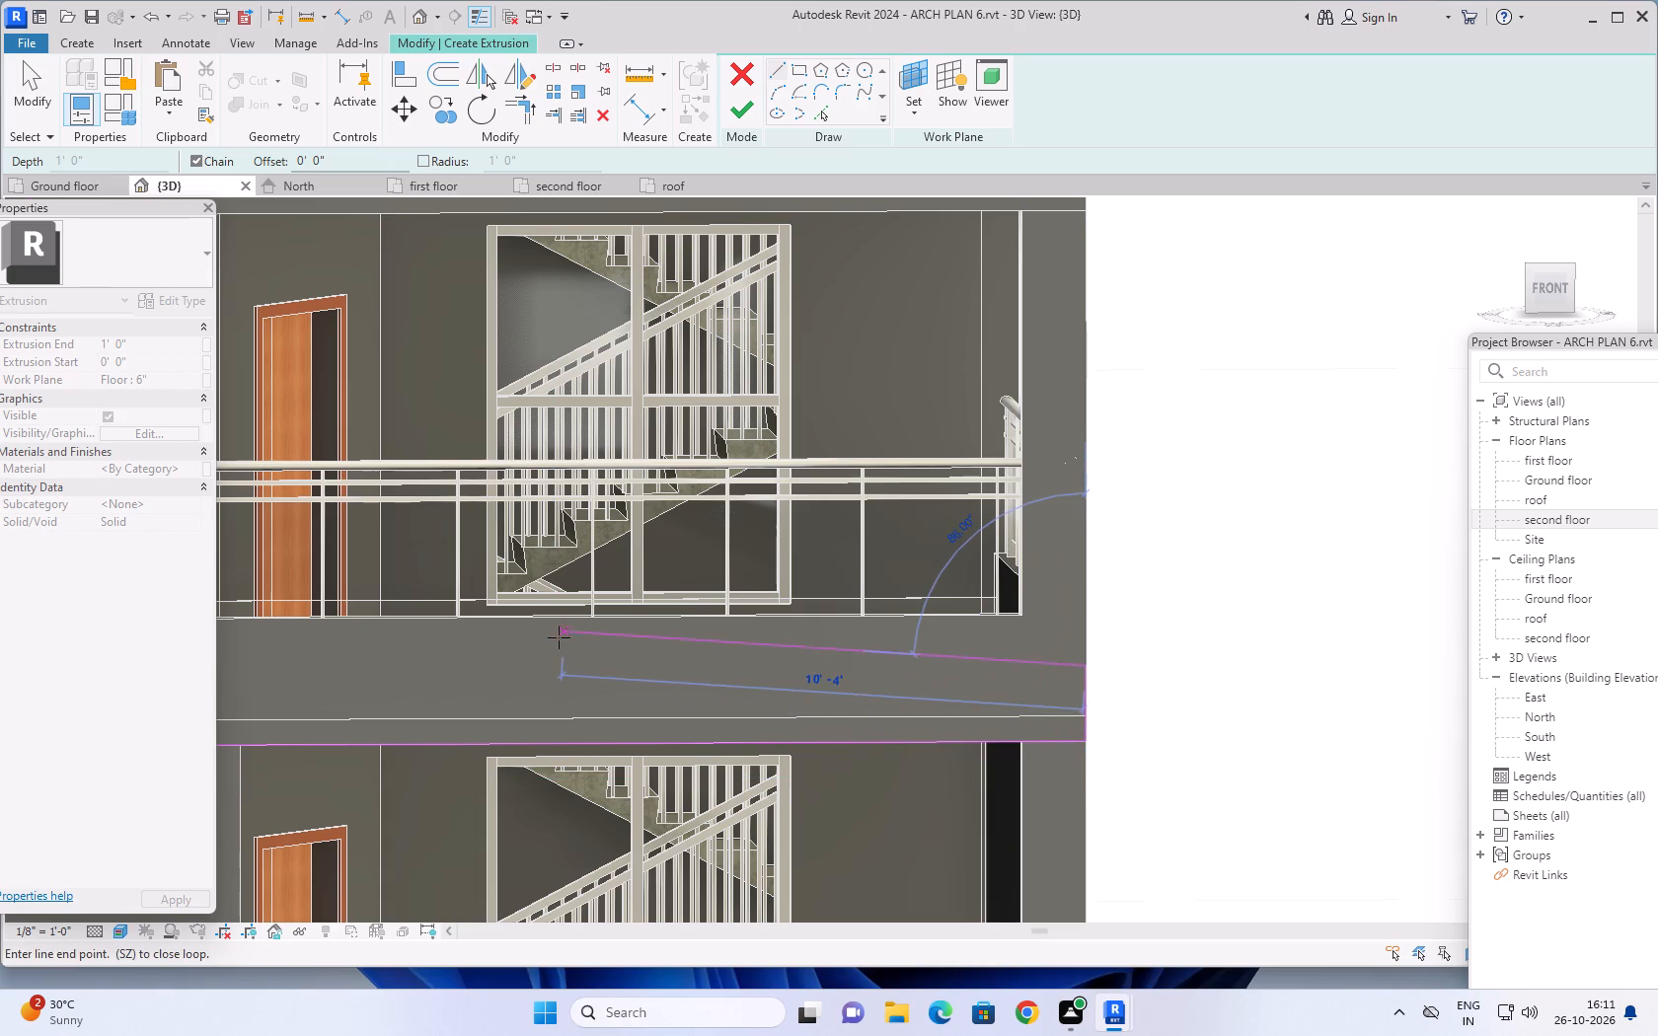
scroll(540, 654, "down", 7)
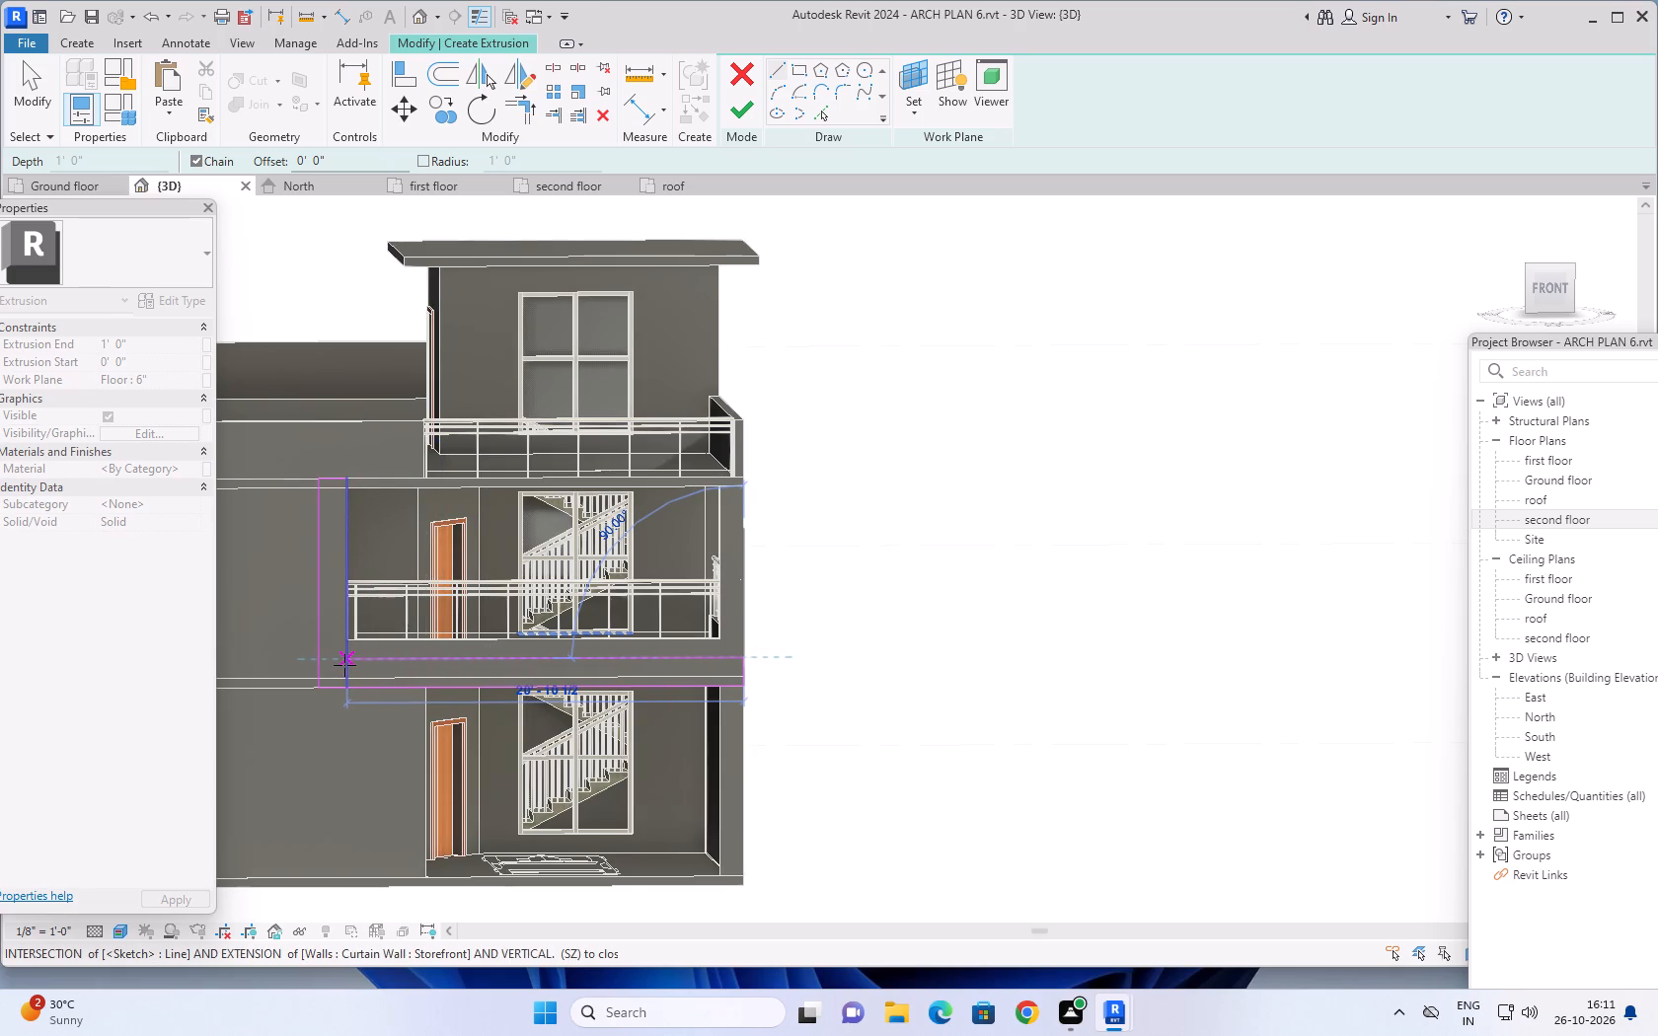
left_click(344, 665)
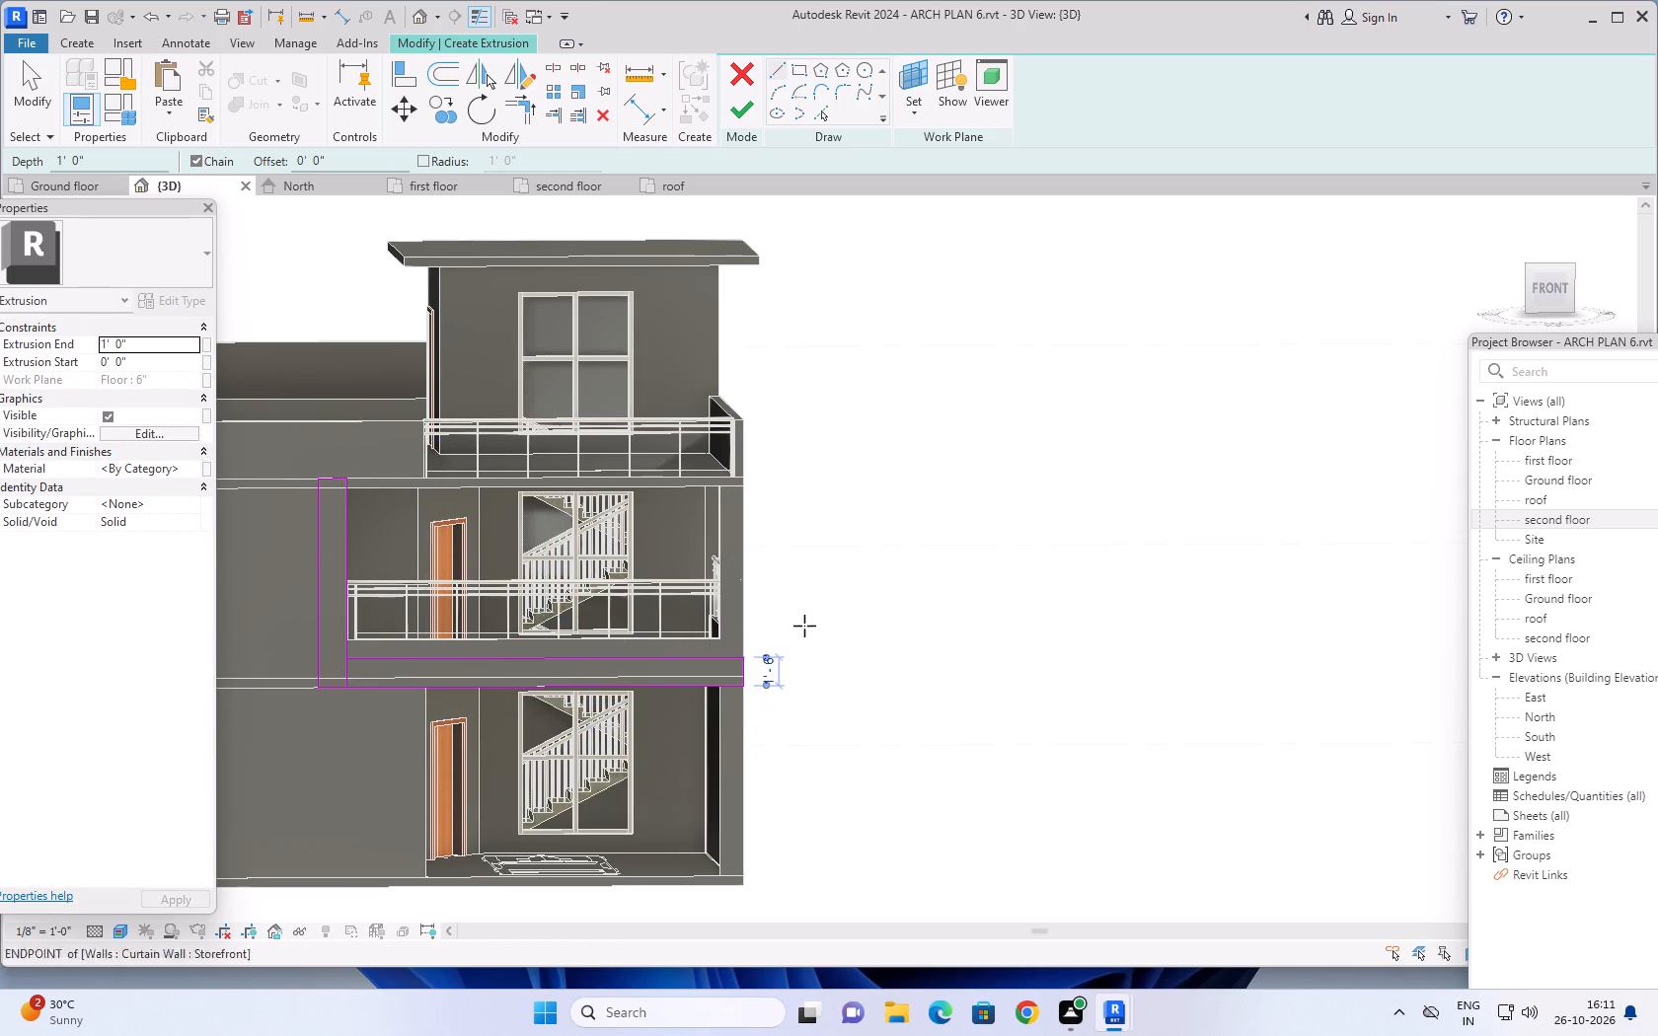
Sketch a line about 20' 10 1/2" long from the band's upper inner corner along the upper slab's top edge to the building corner.
scroll(316, 462, "up", 5)
scroll(476, 524, "up", 3)
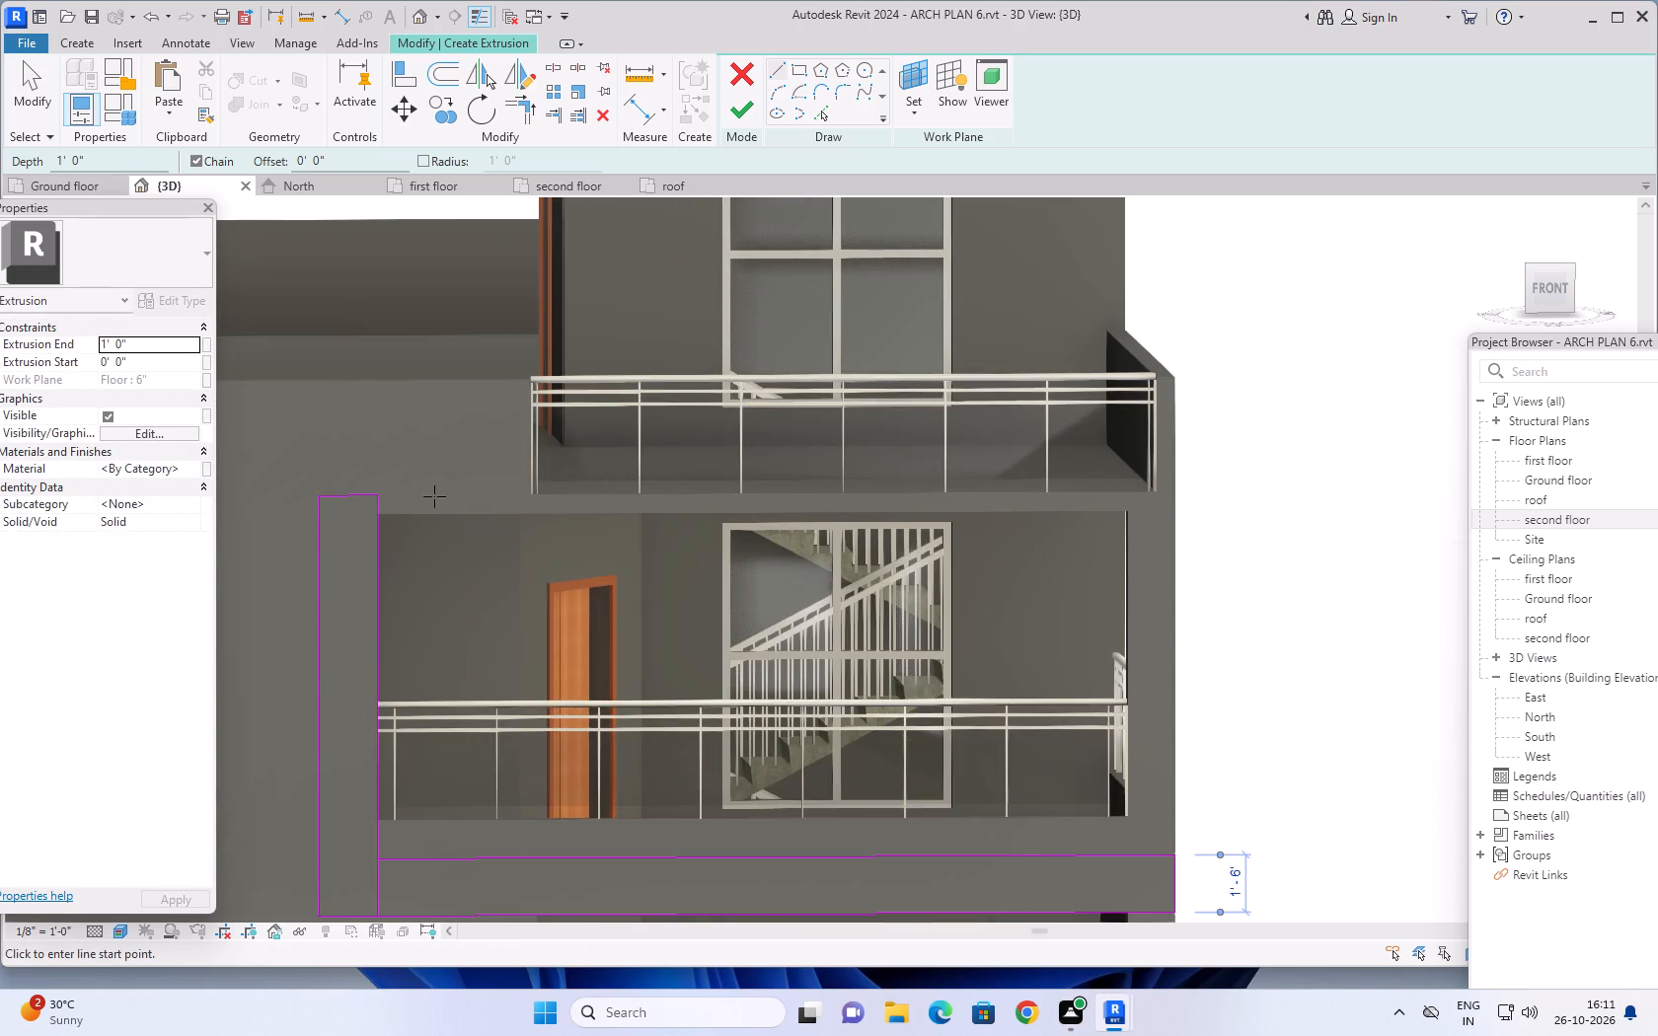
left_click(334, 484)
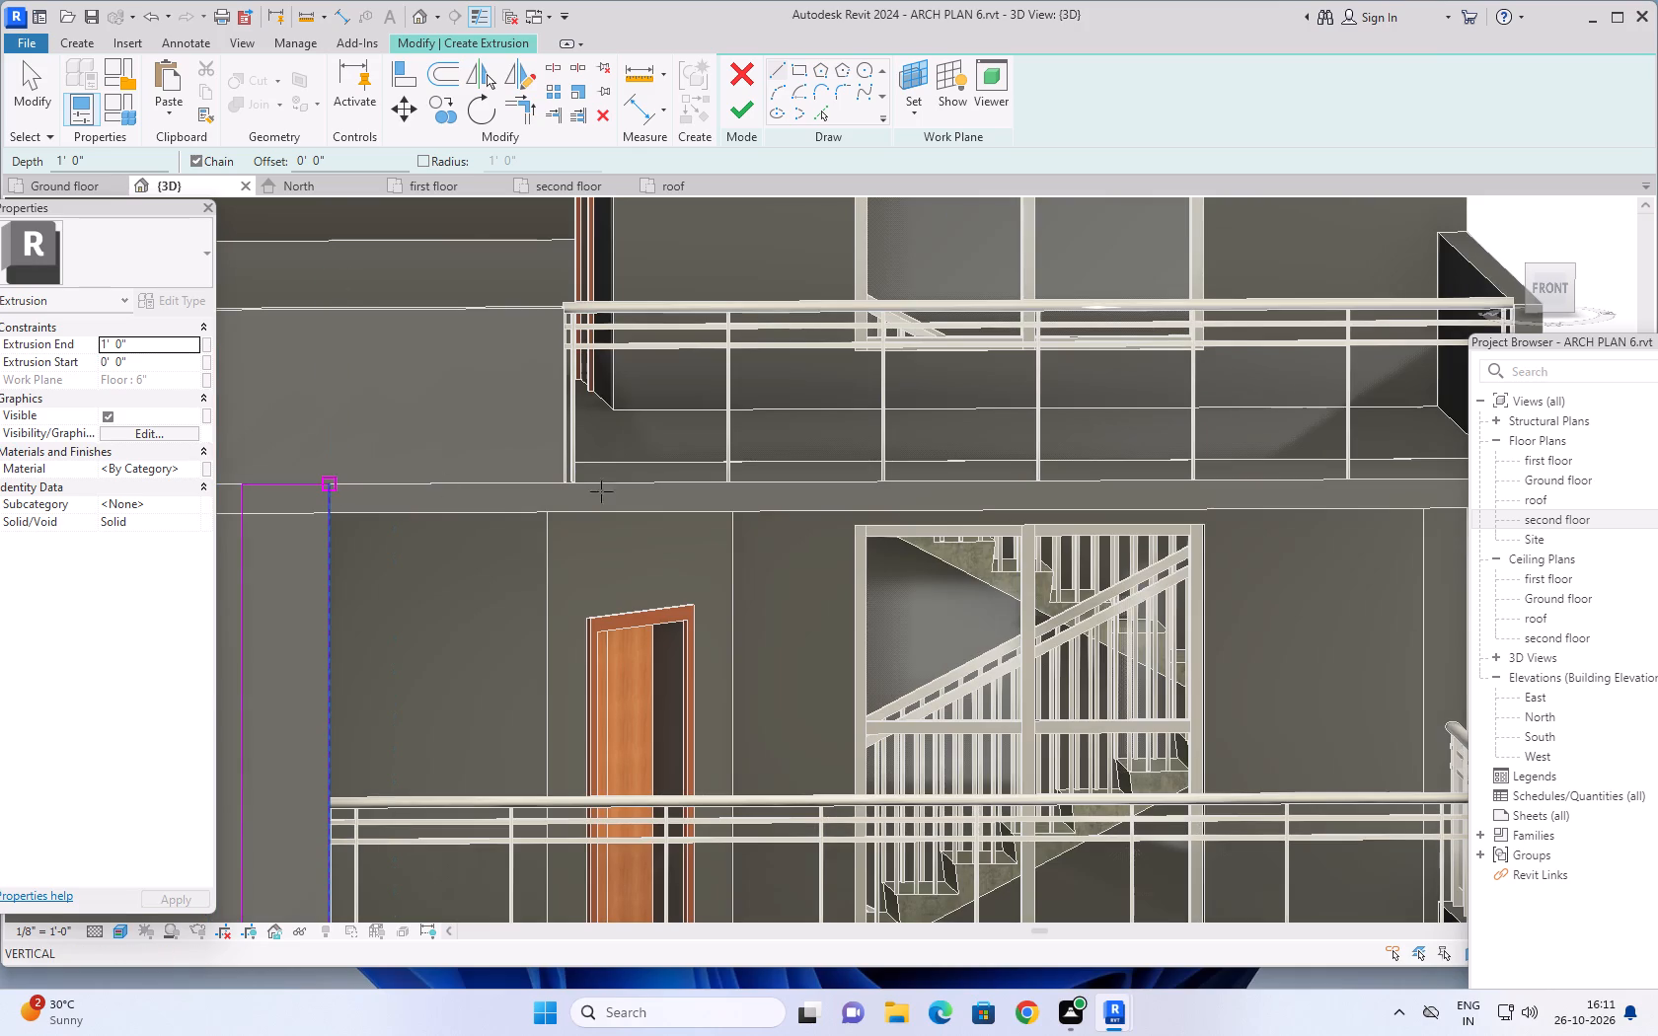
scroll(933, 480, "down", 5)
middle_click_drag(1055, 483, 1029, 485)
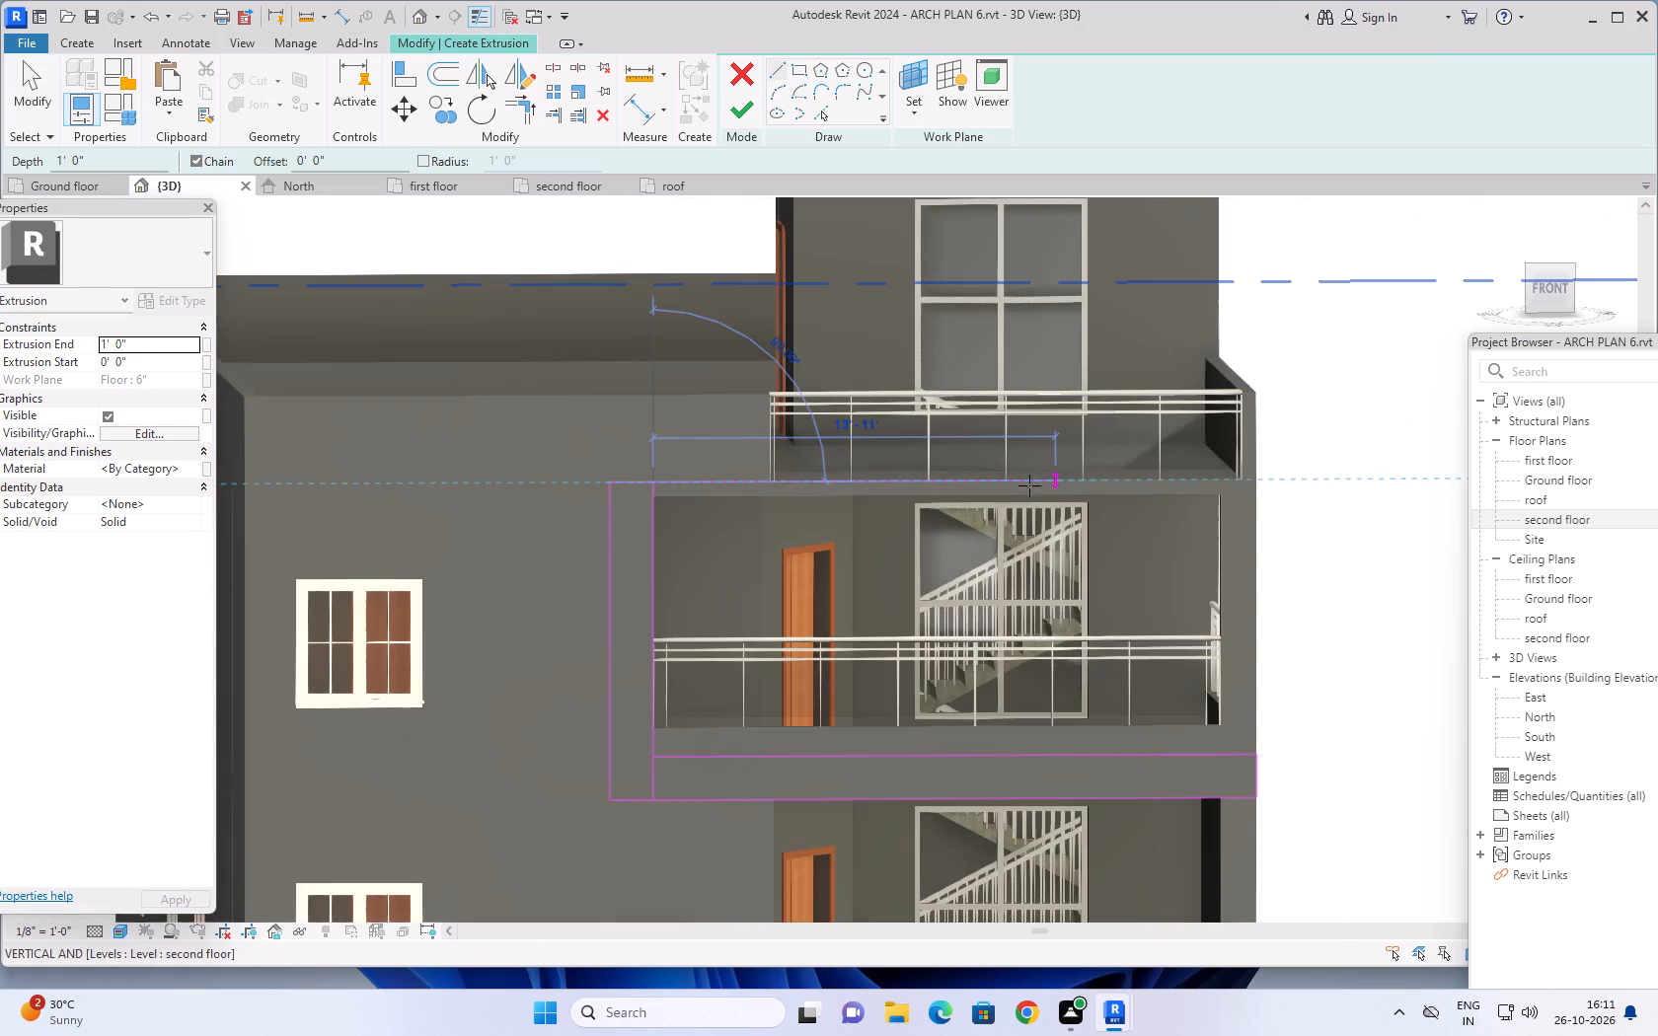
middle_click_drag(1029, 485, 917, 491)
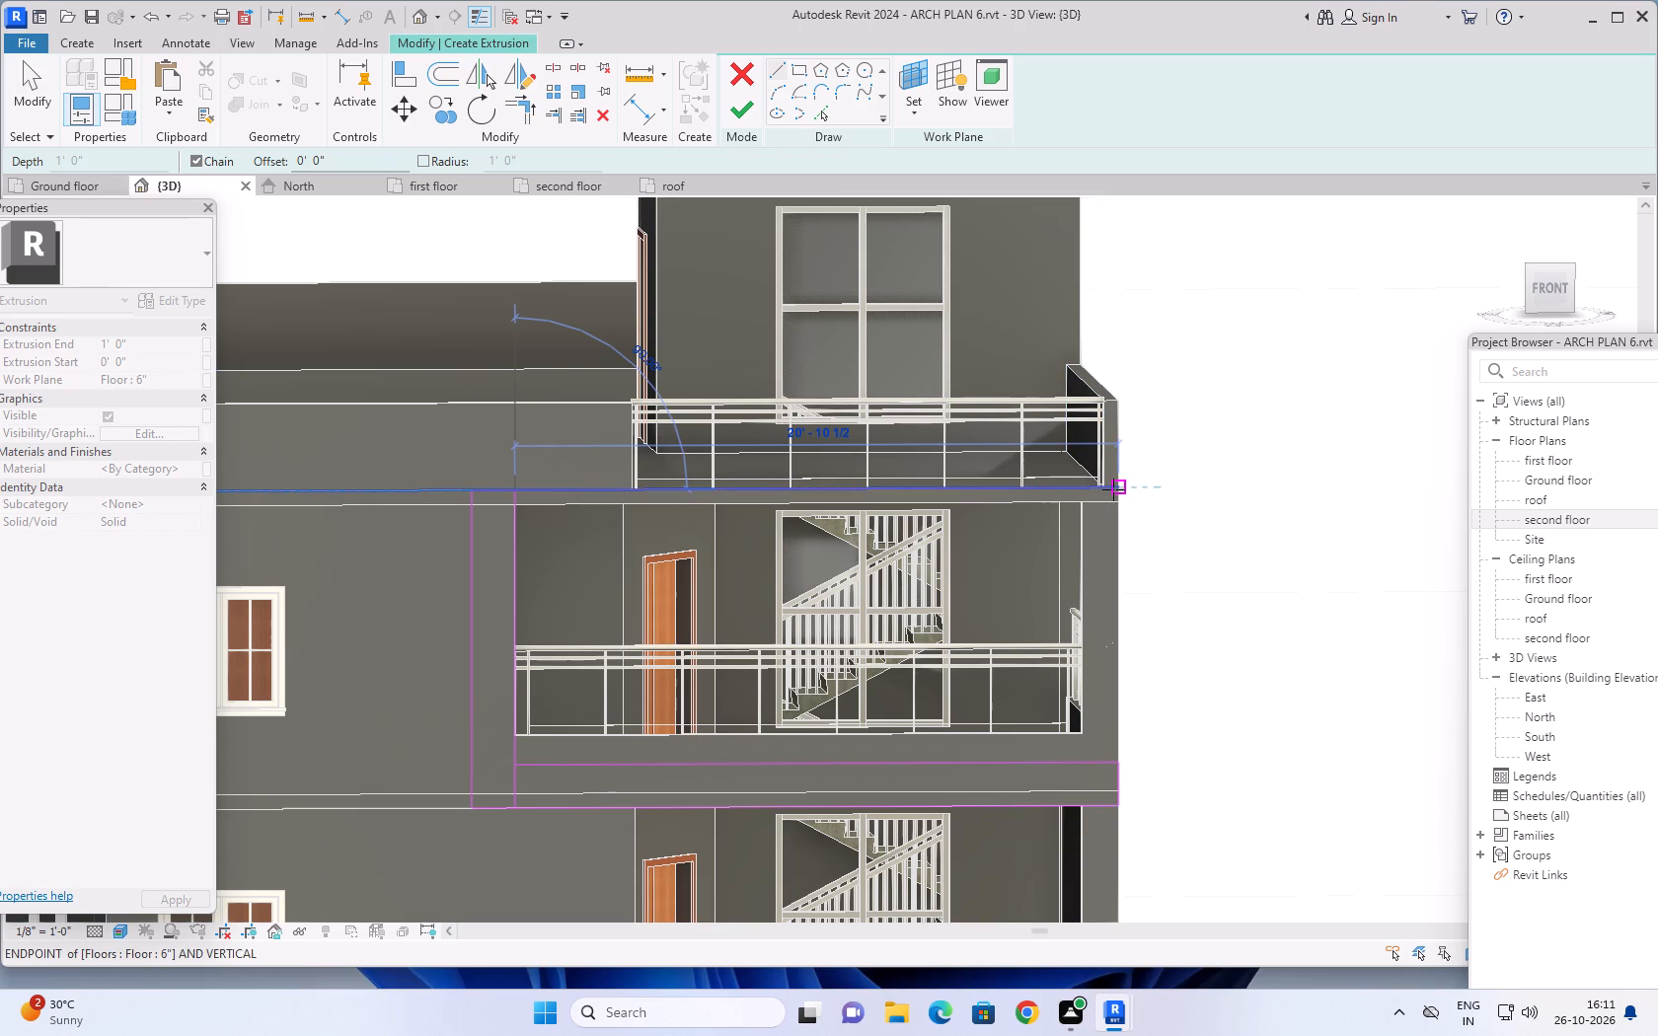
middle_click_drag(1113, 489, 1090, 487)
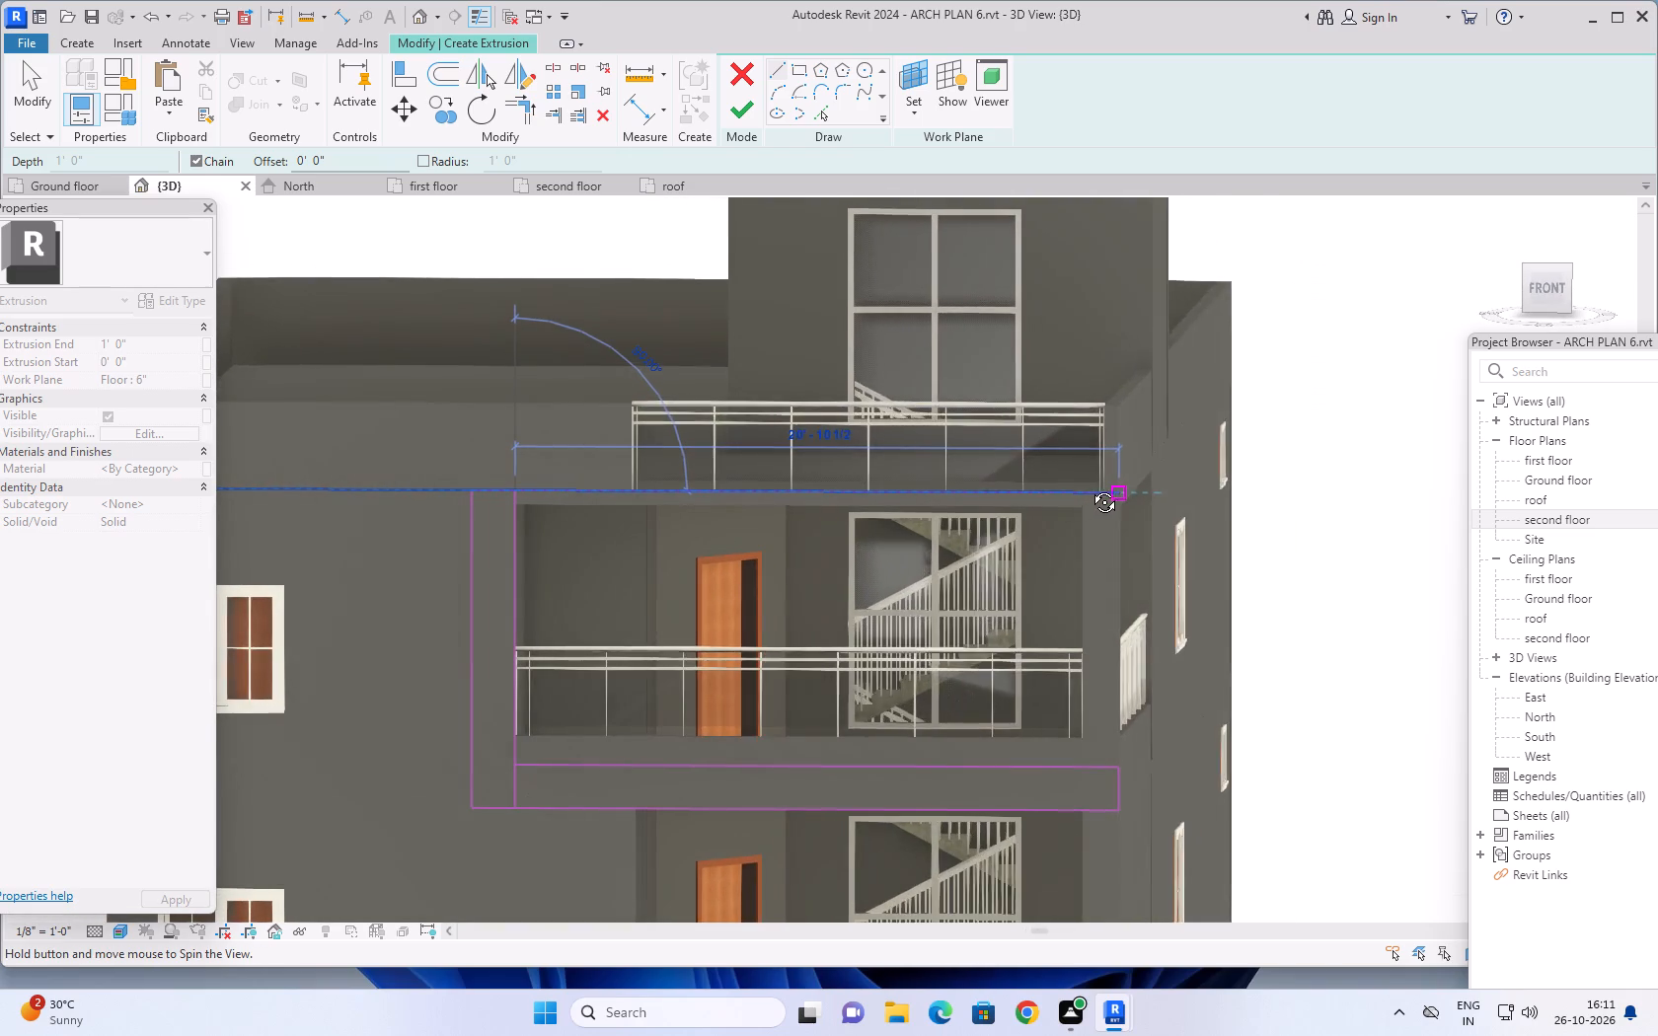
middle_click_drag(1090, 487, 1100, 484)
scroll(1111, 485, "up", 1)
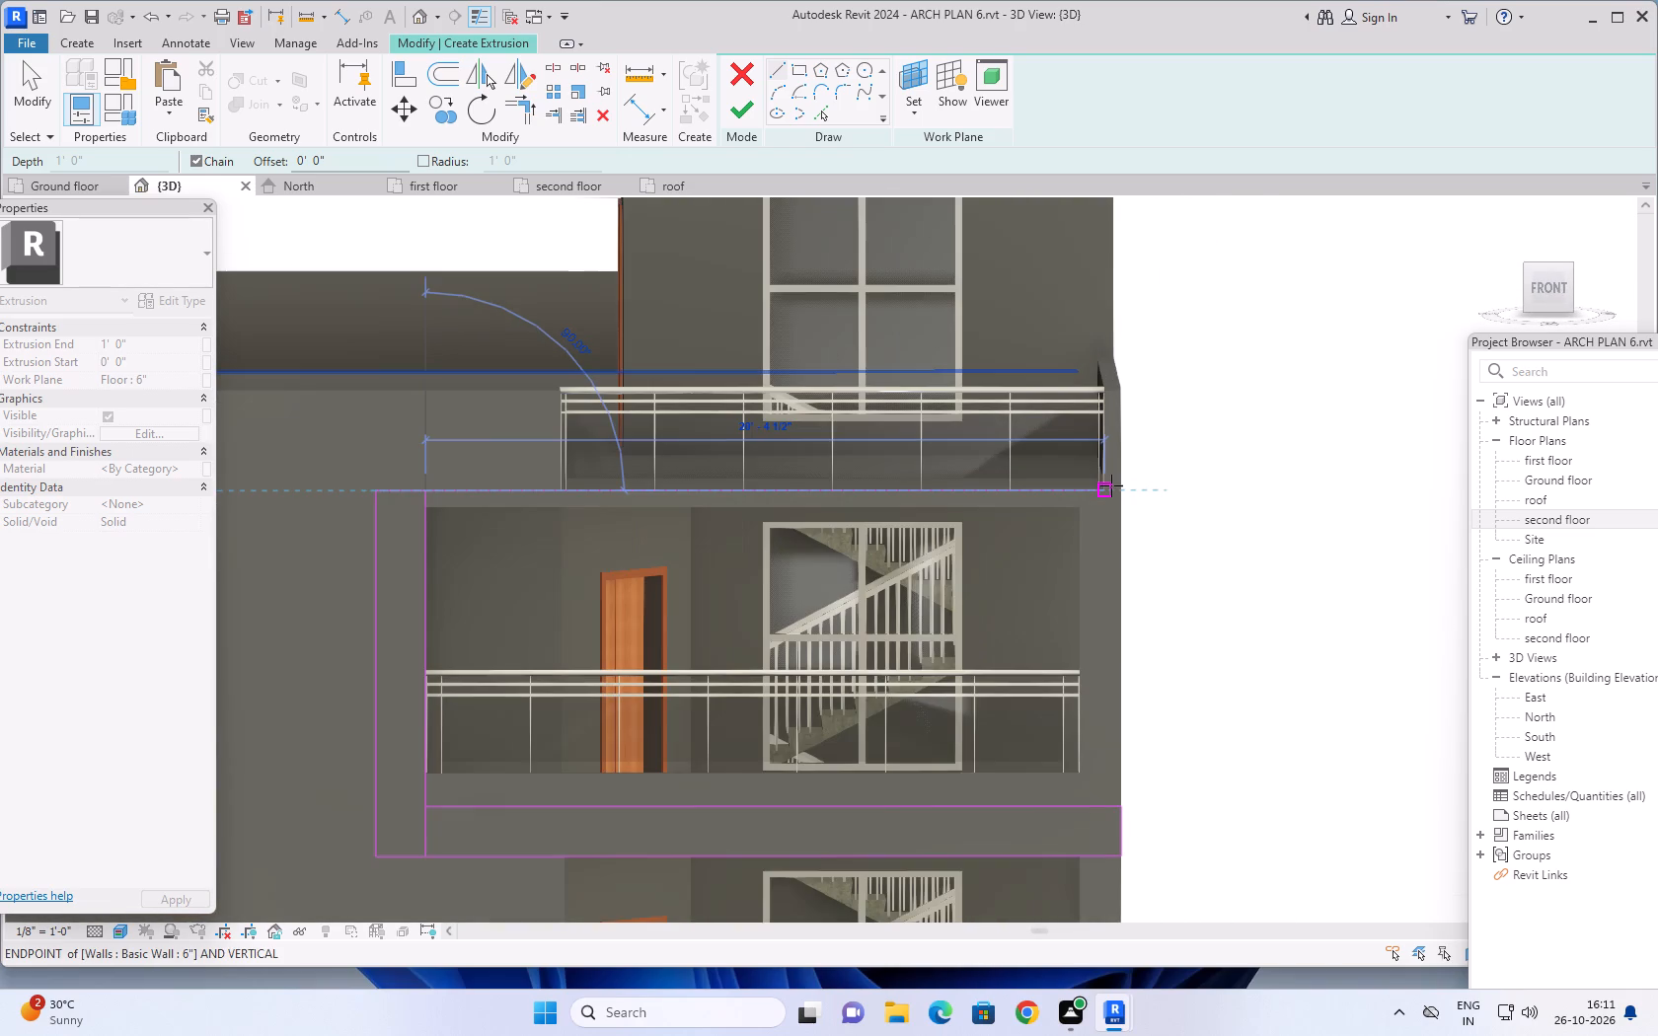
scroll(1111, 485, "up", 2)
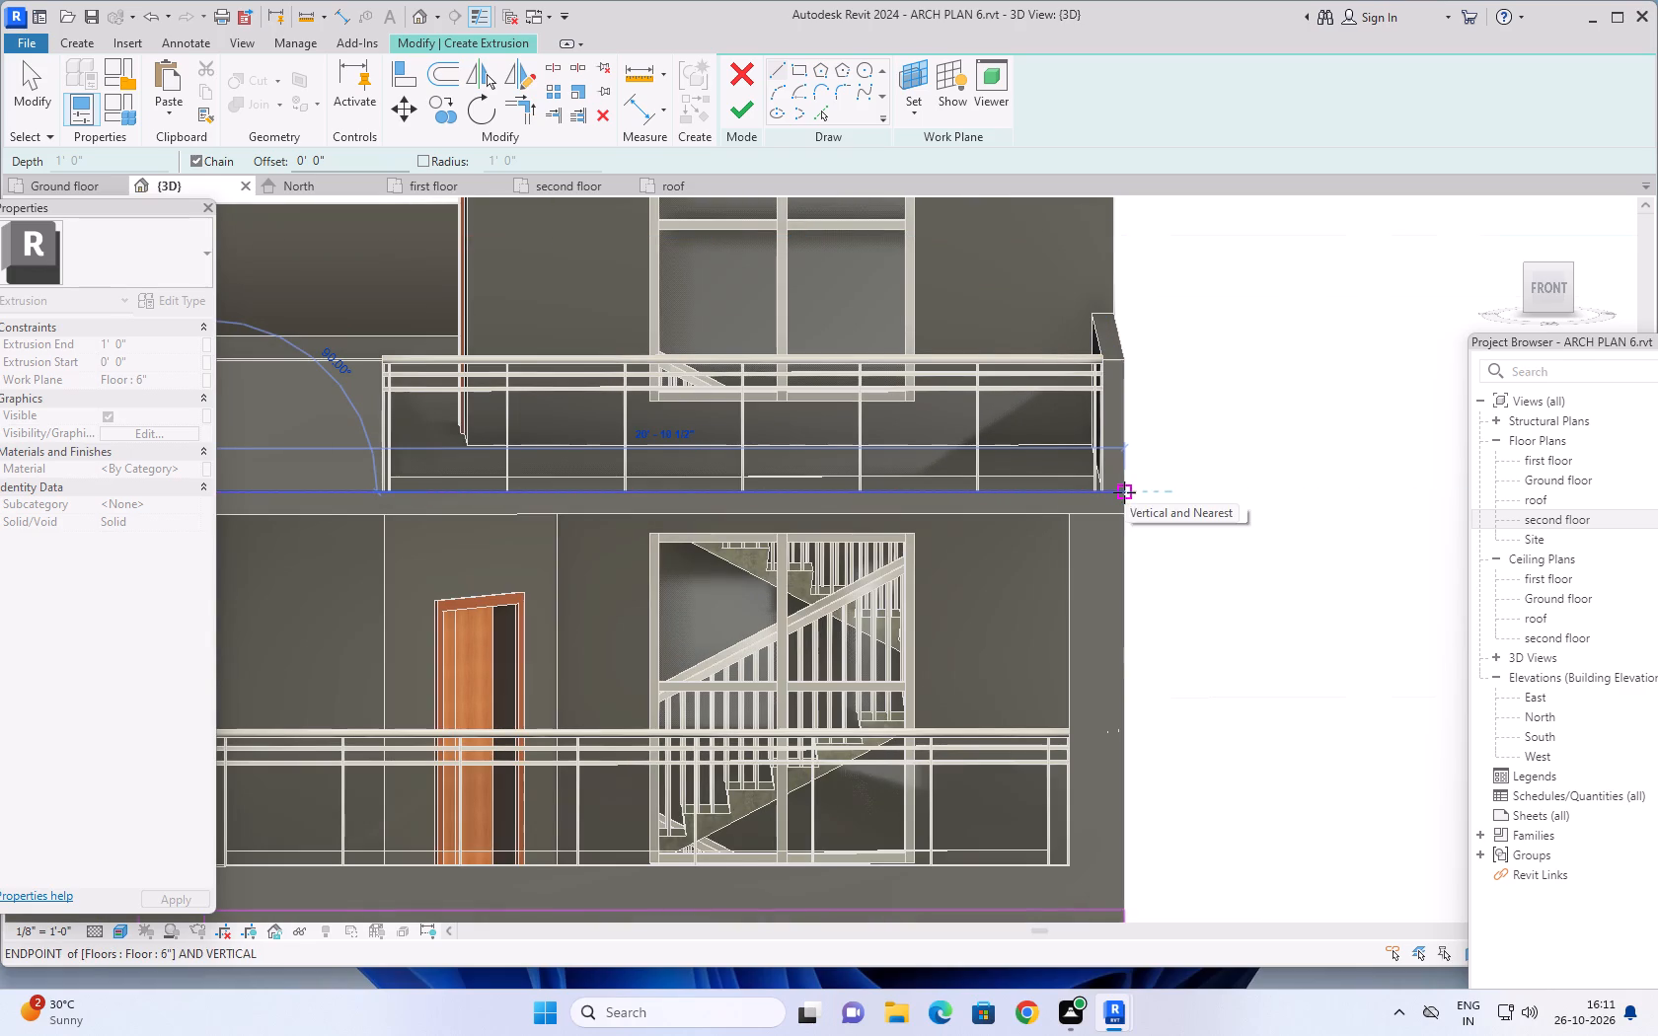
left_click(1124, 492)
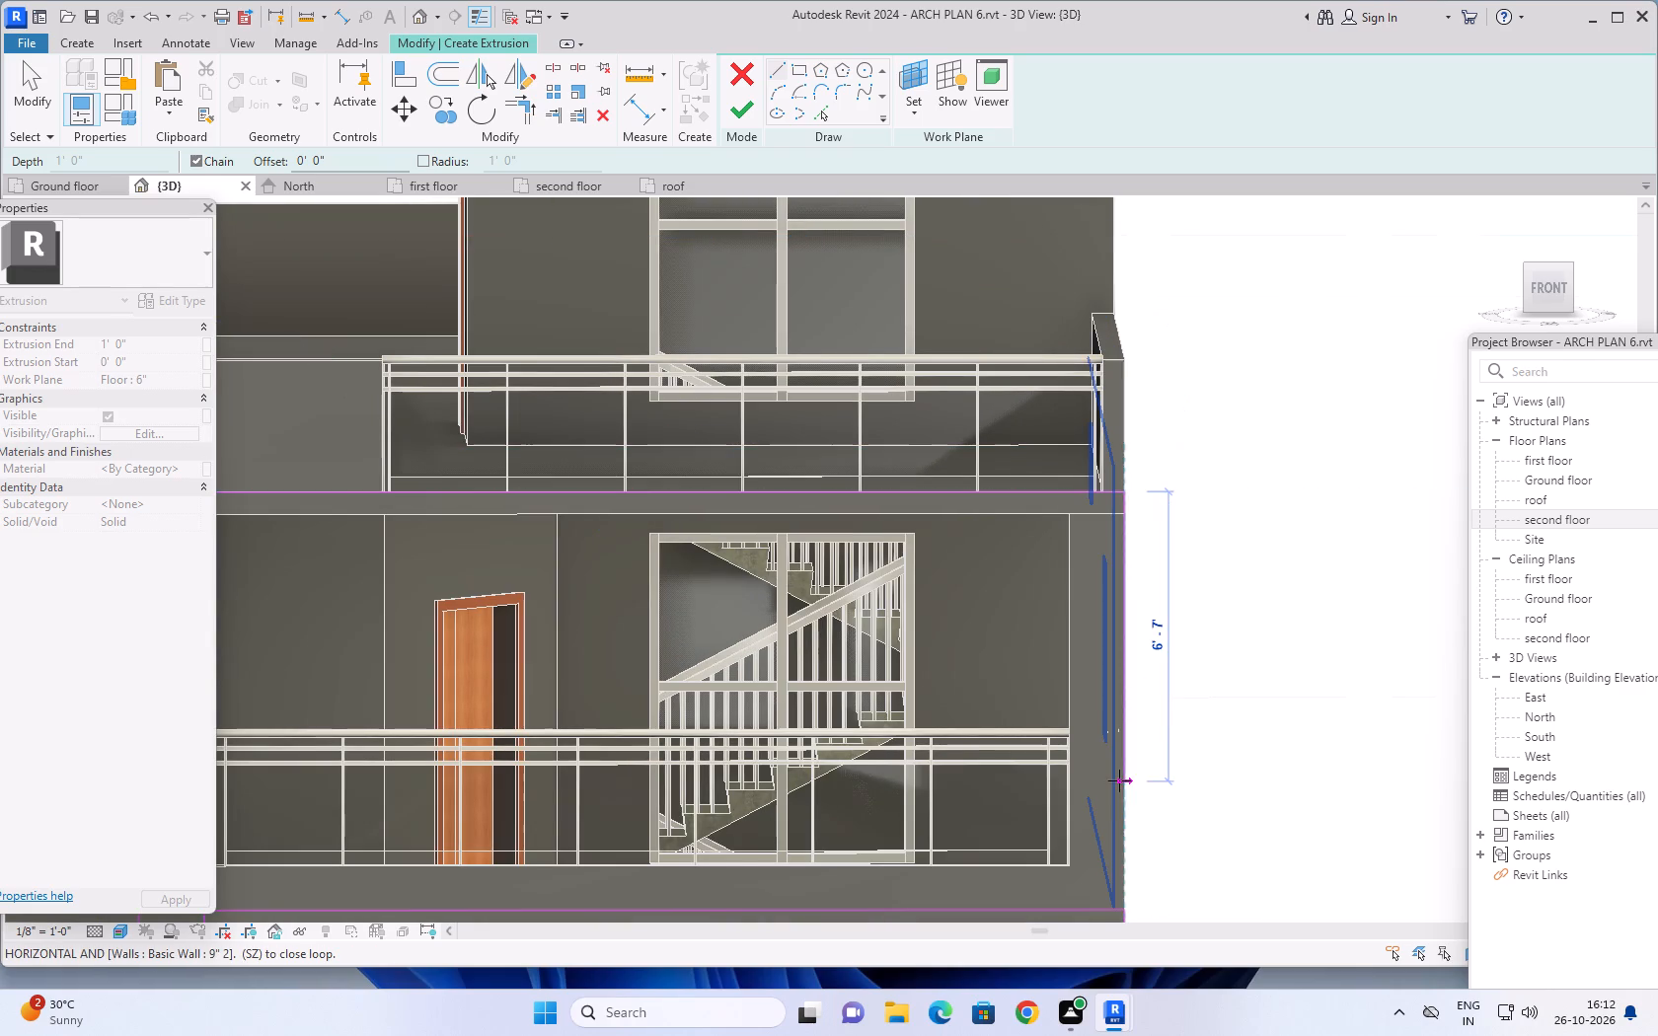
Continue the line about 9' 6" down the building corner to the upper corner of the horizontal band.
scroll(1122, 874, "down", 3)
middle_click_drag(1123, 874, 1133, 837)
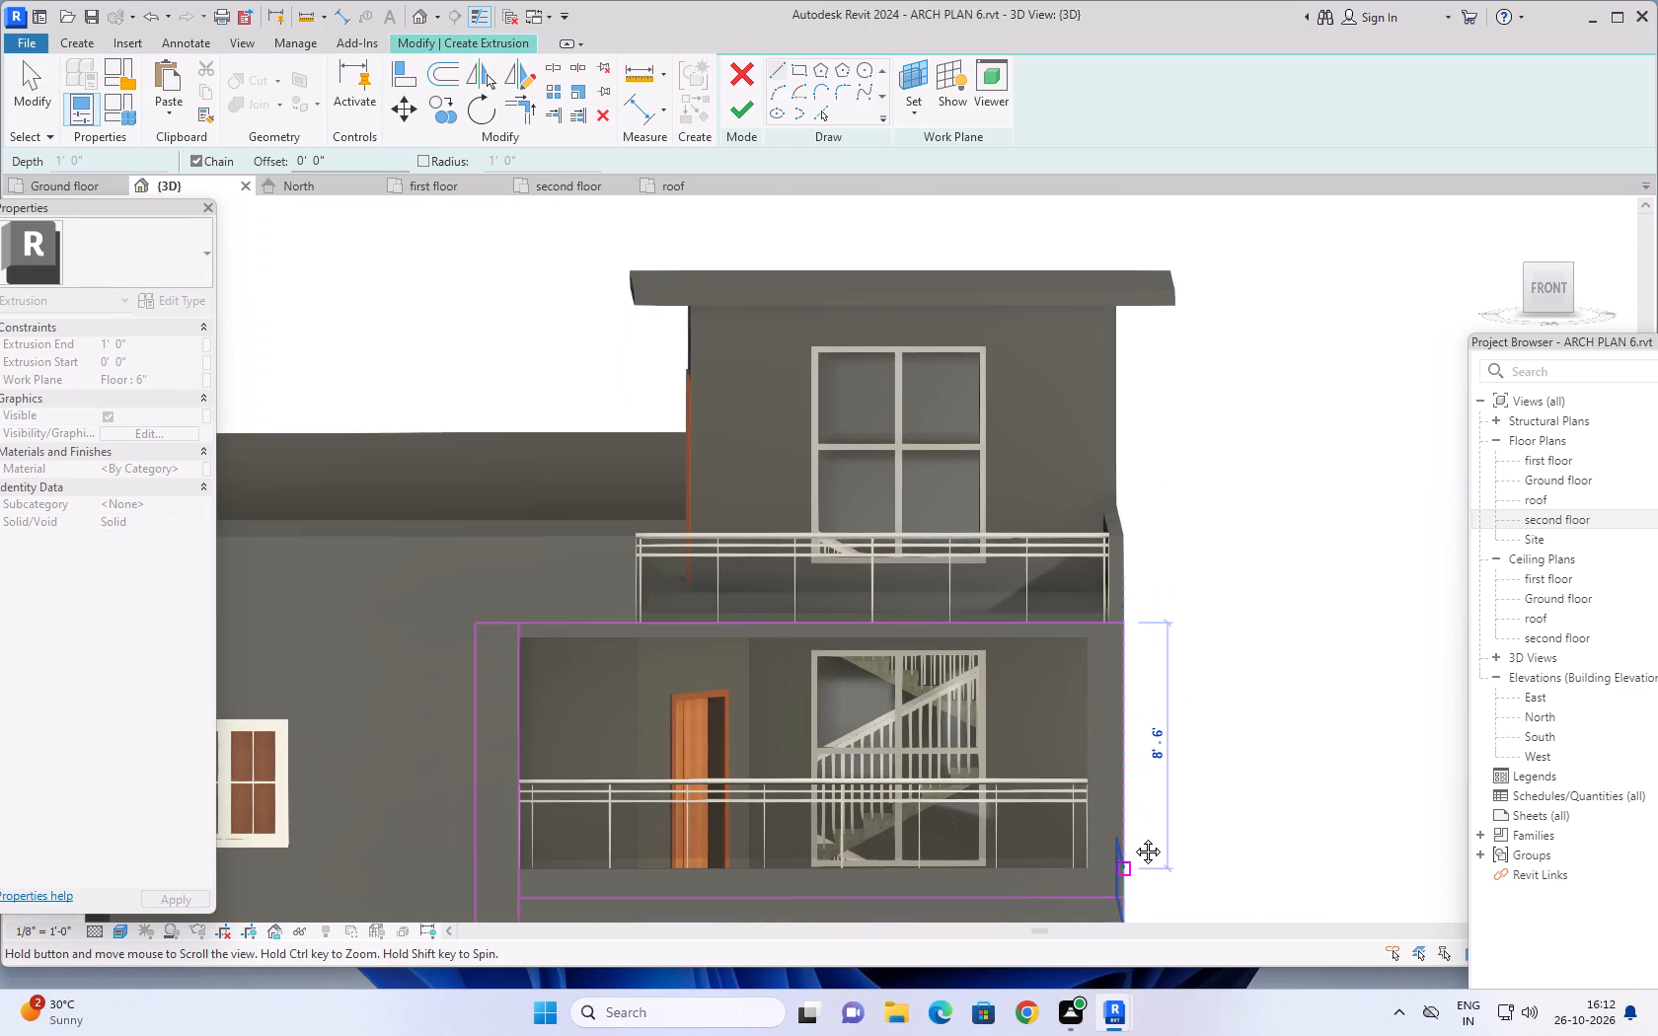
middle_click_drag(1133, 837, 1134, 742)
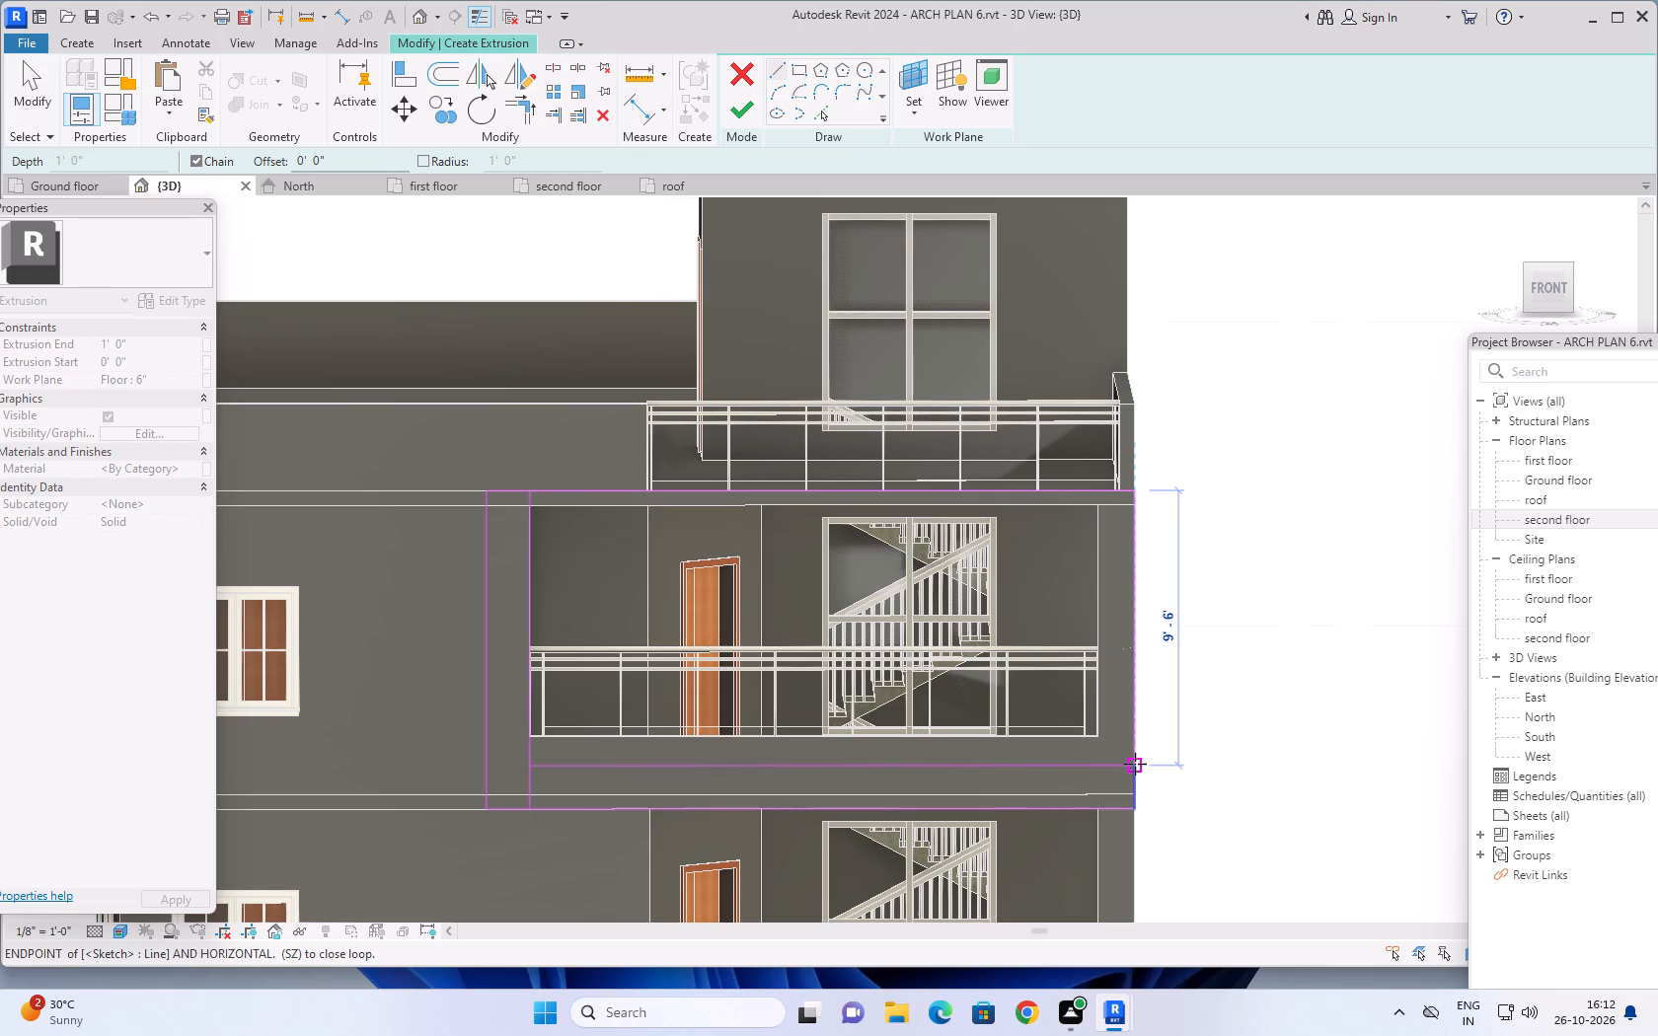
left_click(1135, 765)
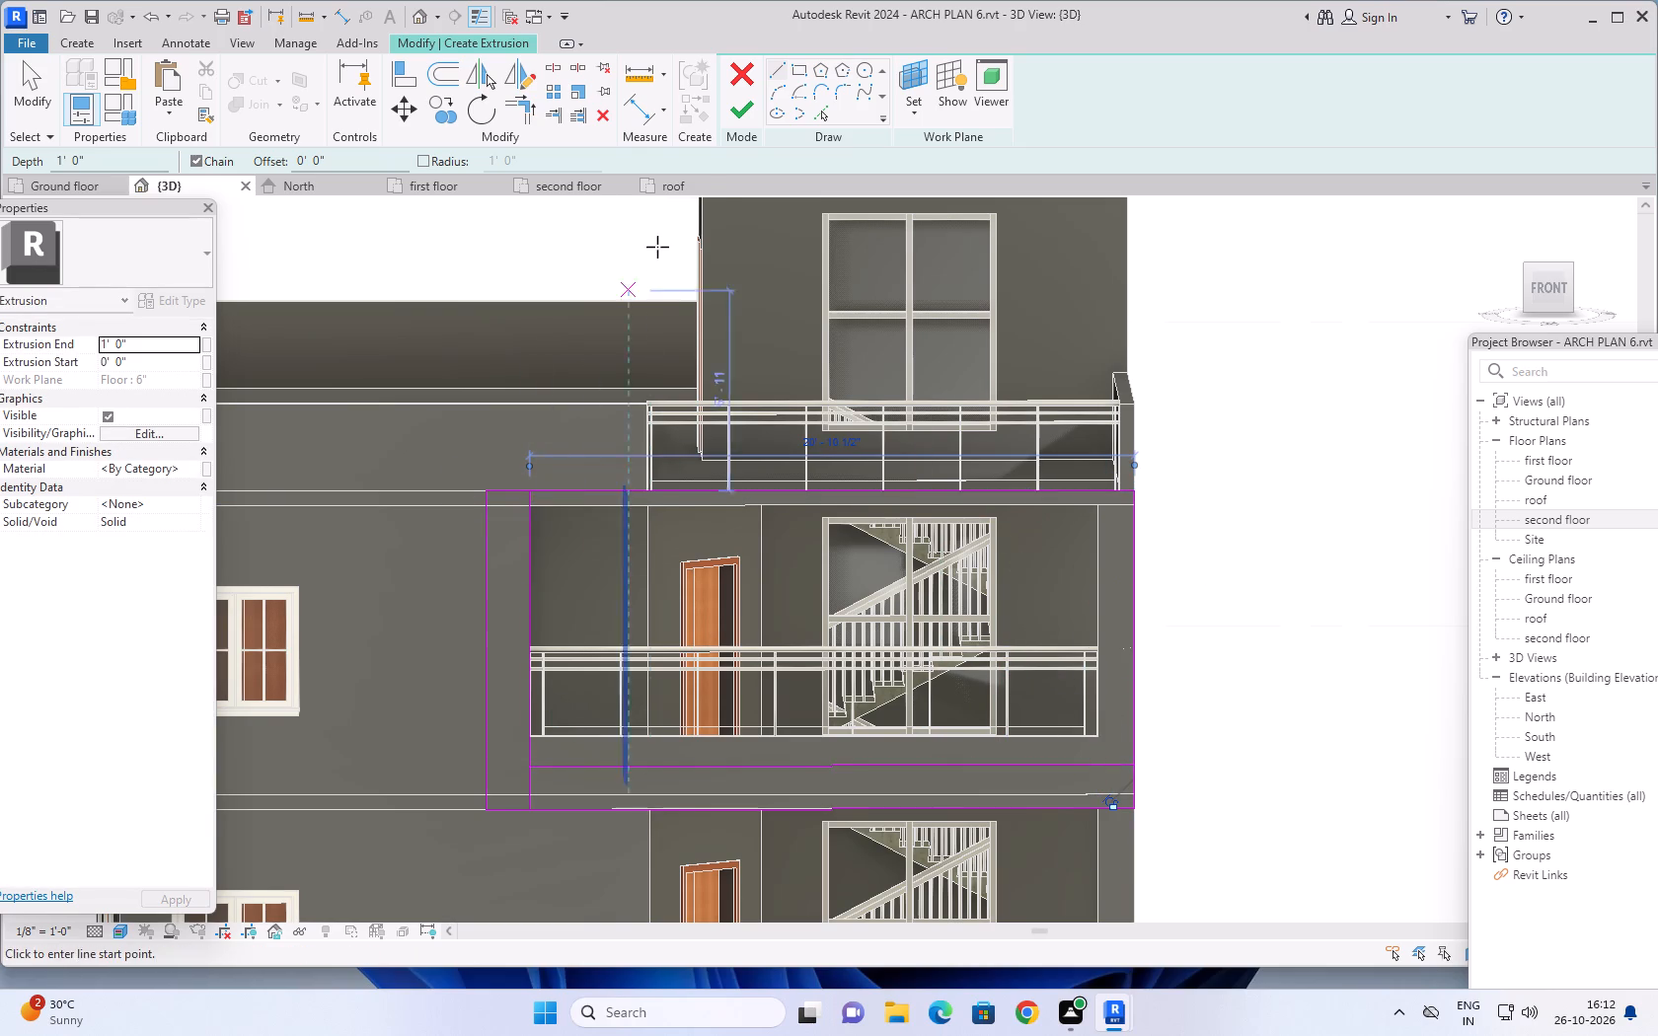
Sketch the opening's remaining inner edges: a horizontal line about 1' 4" below the frame's top, continued about 8' 2" down to the lower band.
left_click(773, 70)
scroll(526, 533, "up", 3)
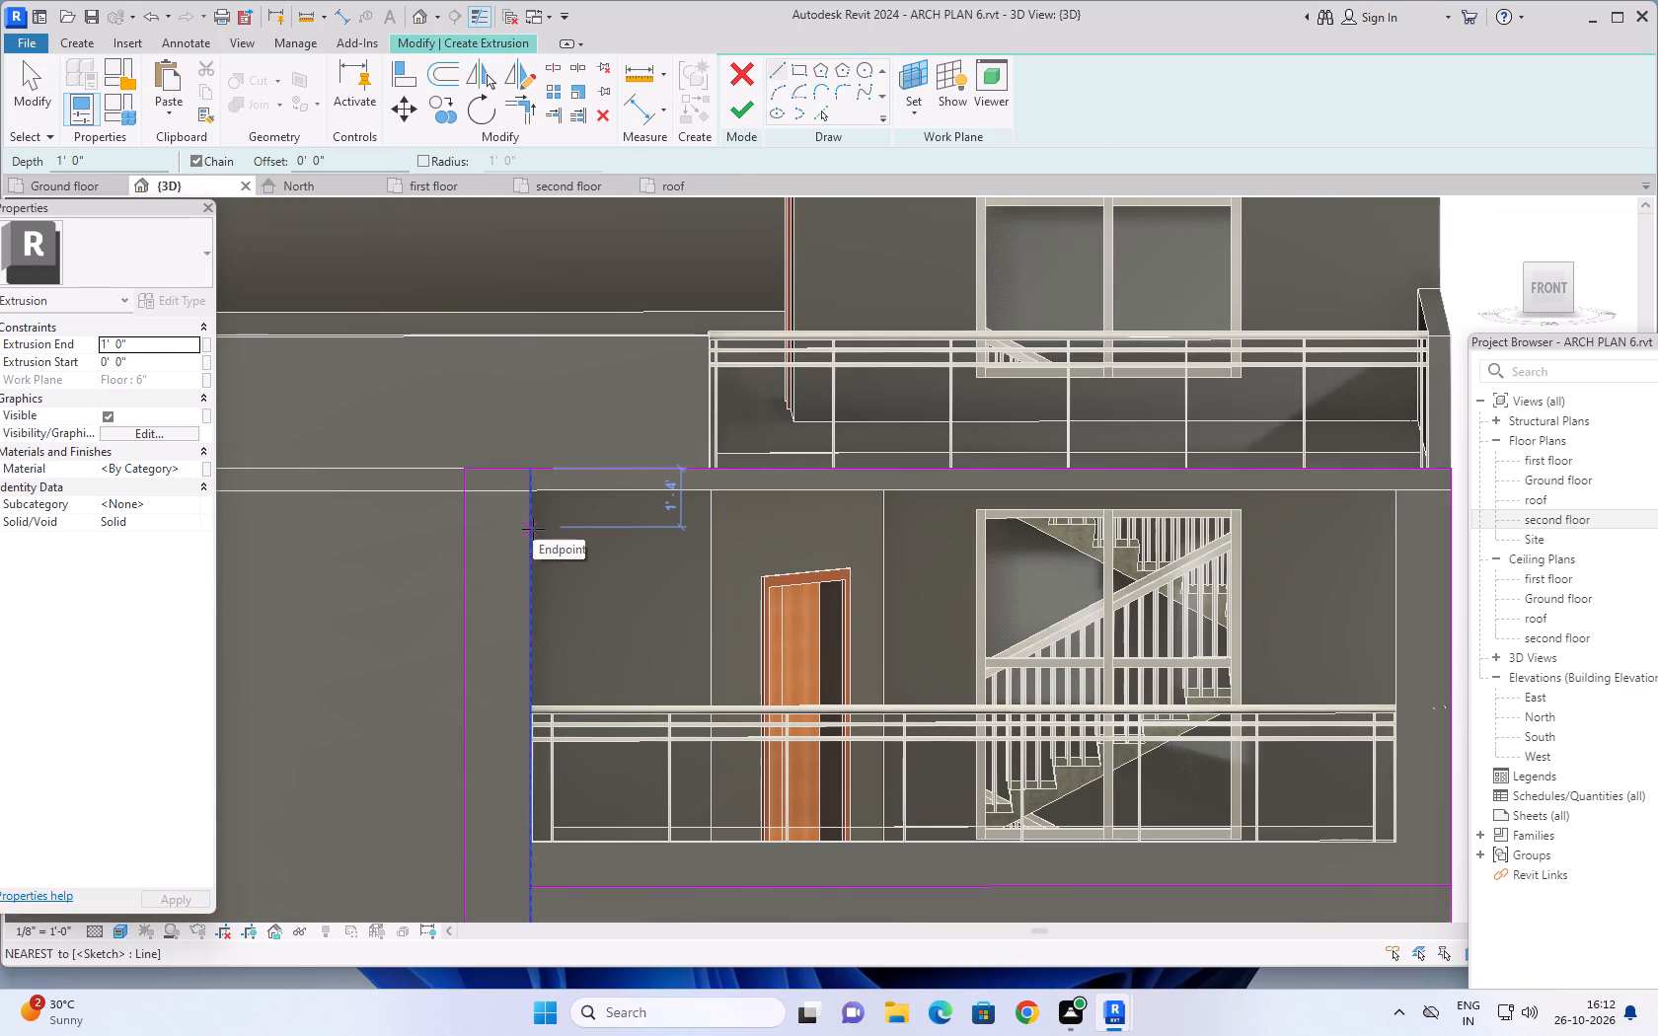
left_click(533, 529)
scroll(1091, 524, "down", 2)
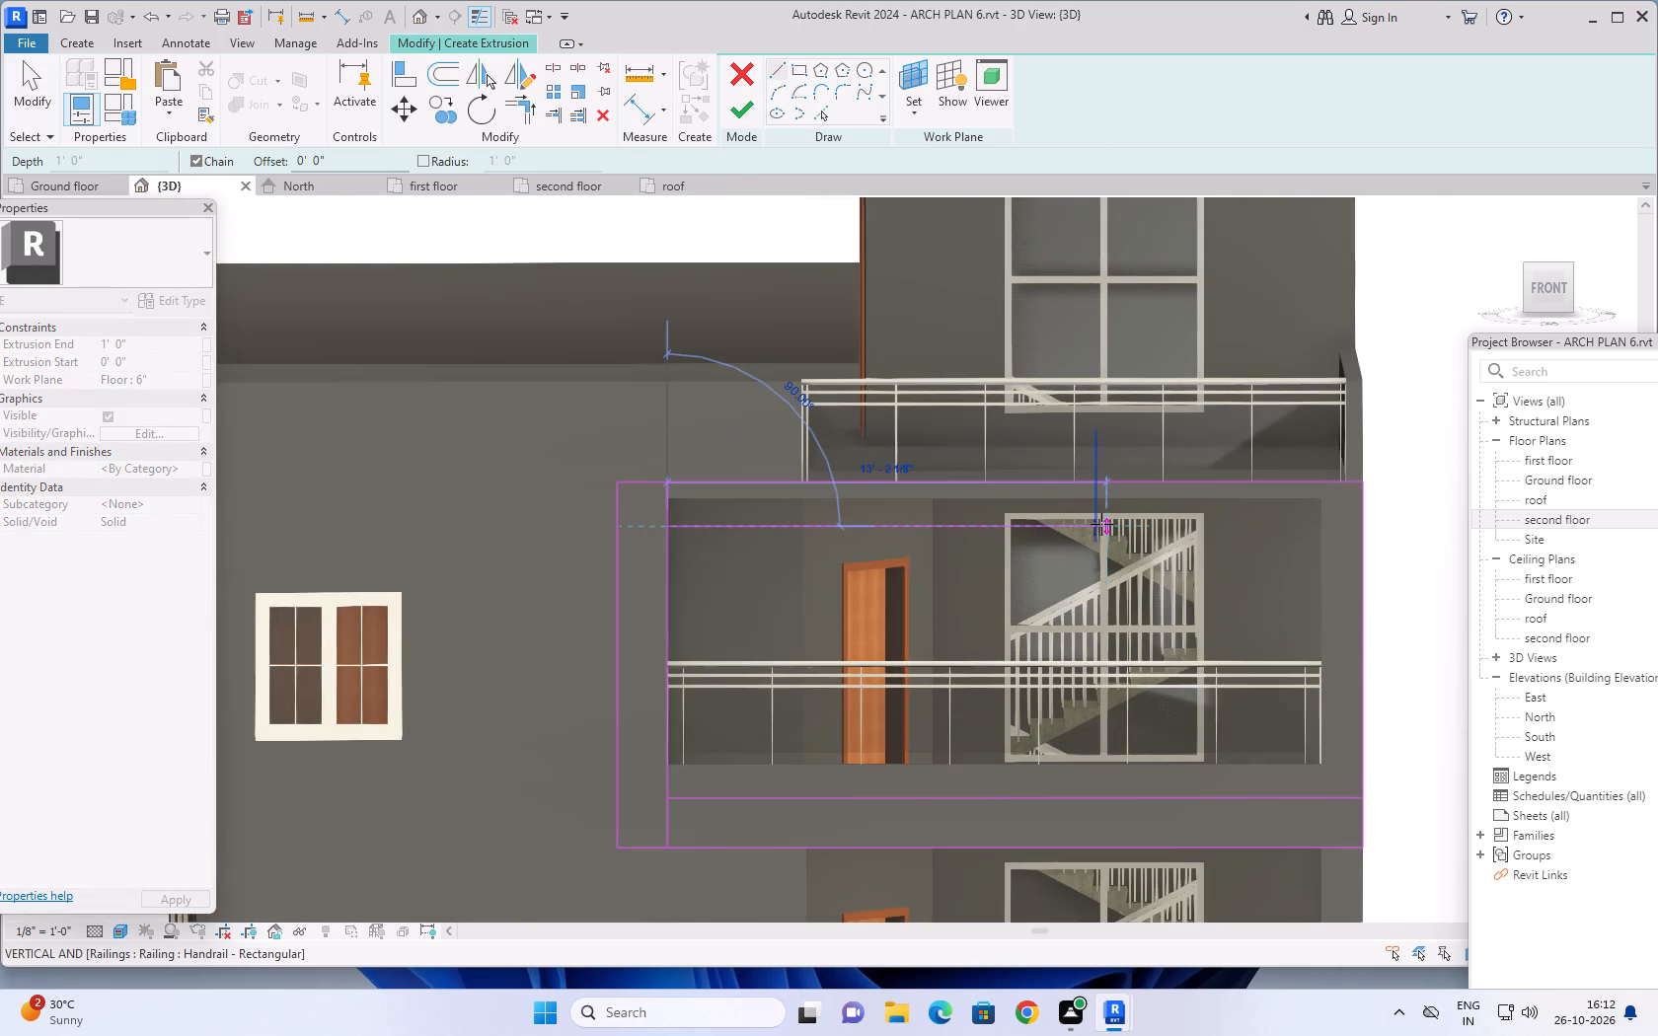
middle_click_drag(1101, 524, 796, 497)
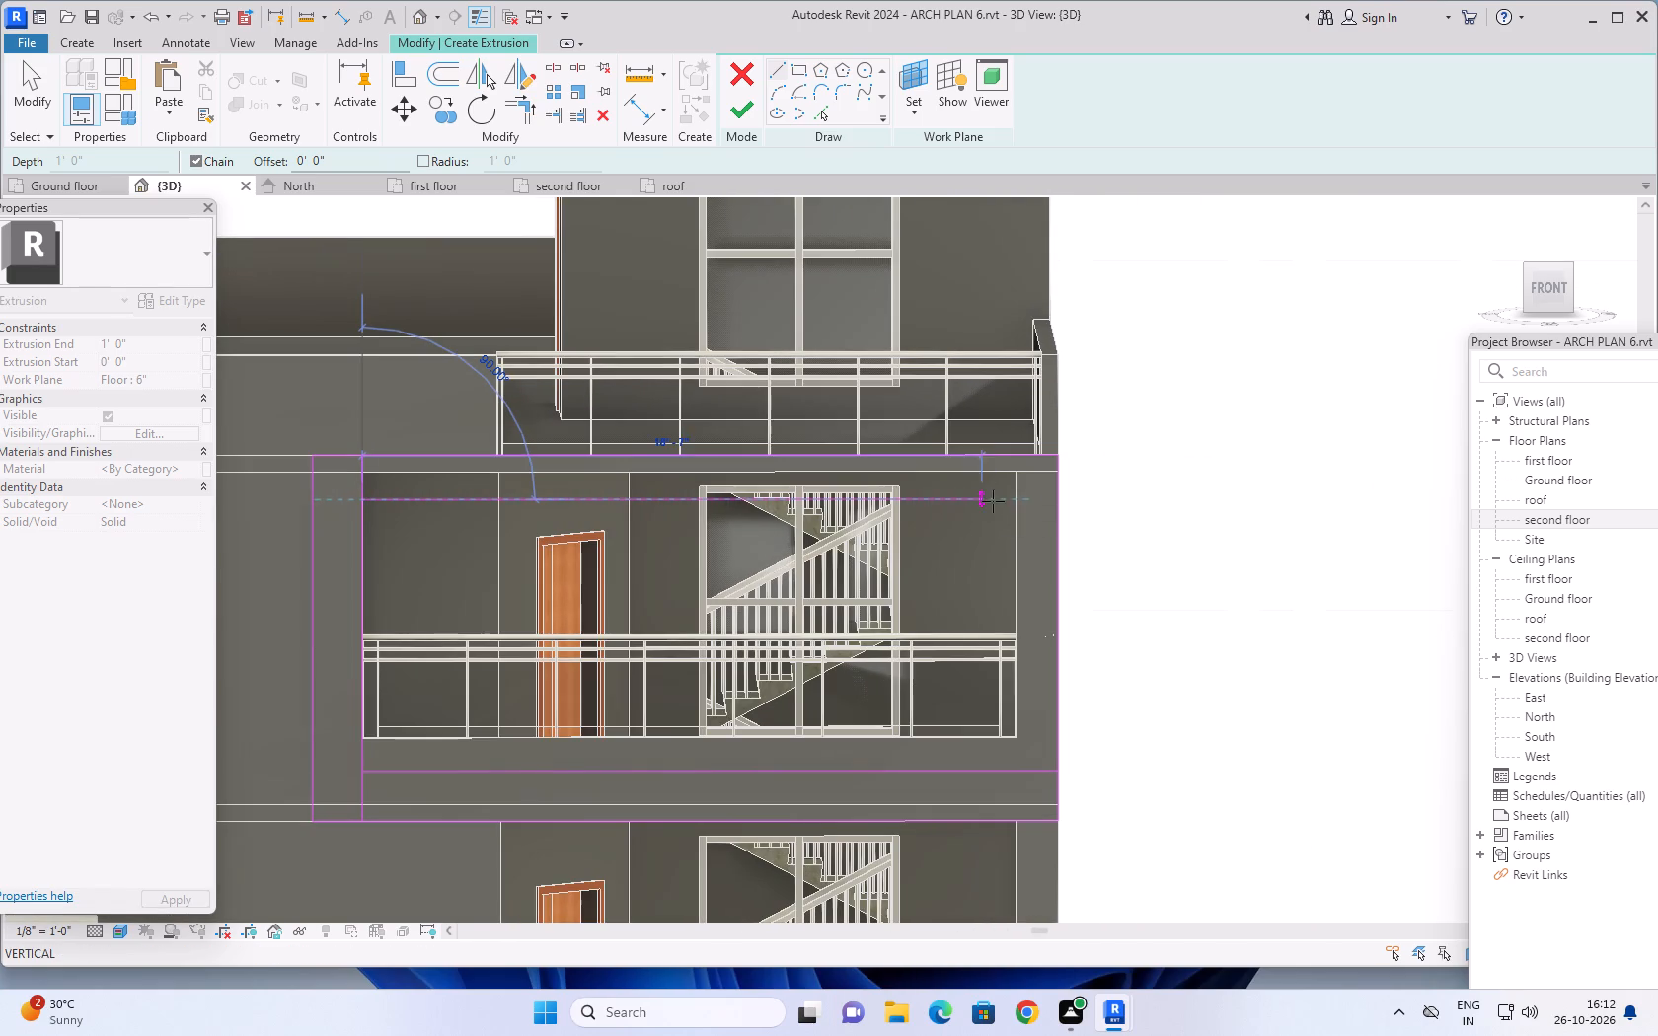
left_click(1021, 498)
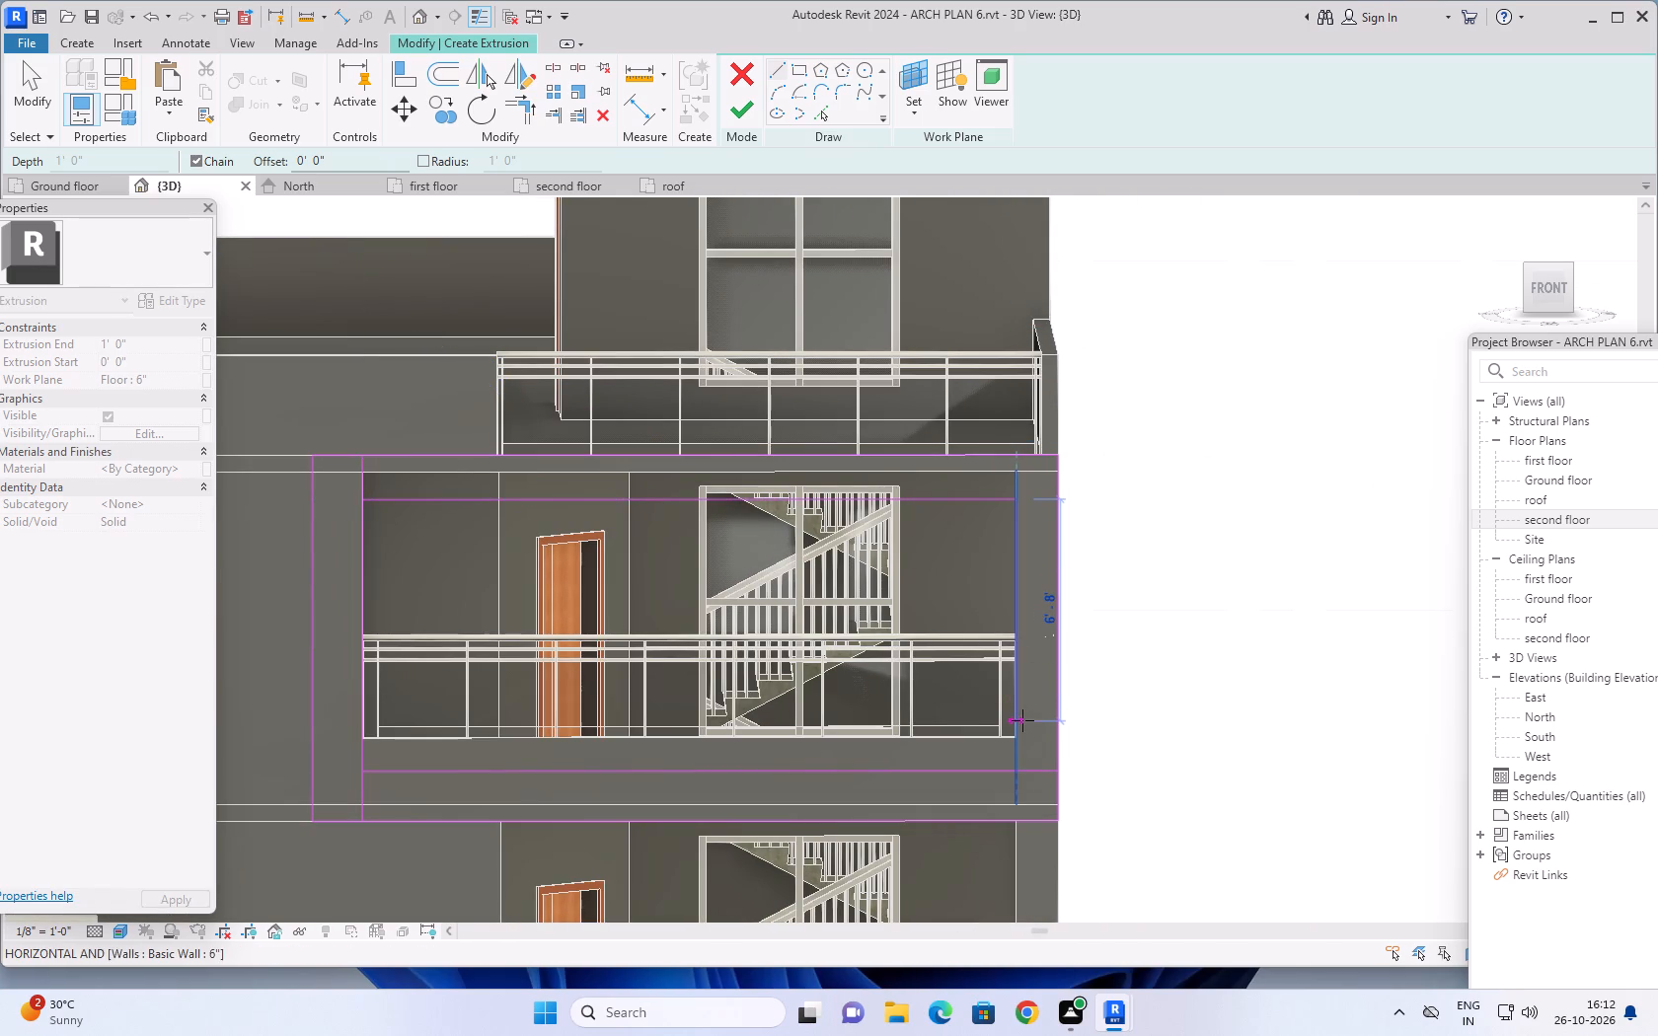
left_click(1020, 771)
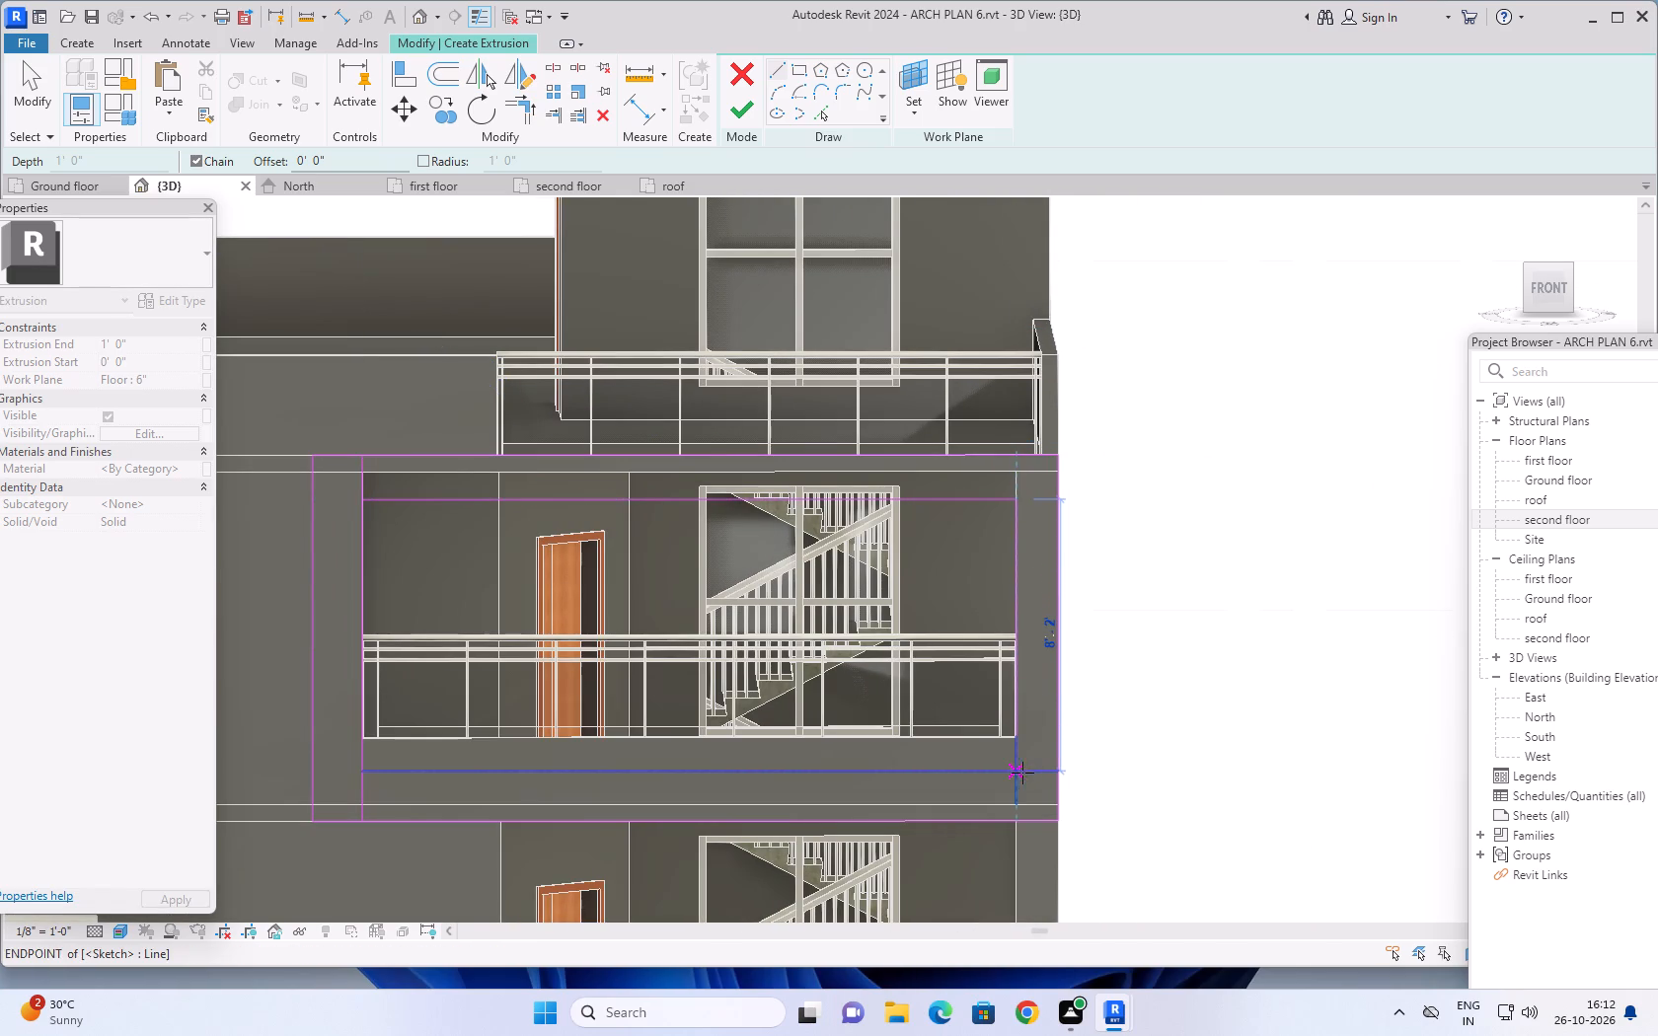
key("Escape")
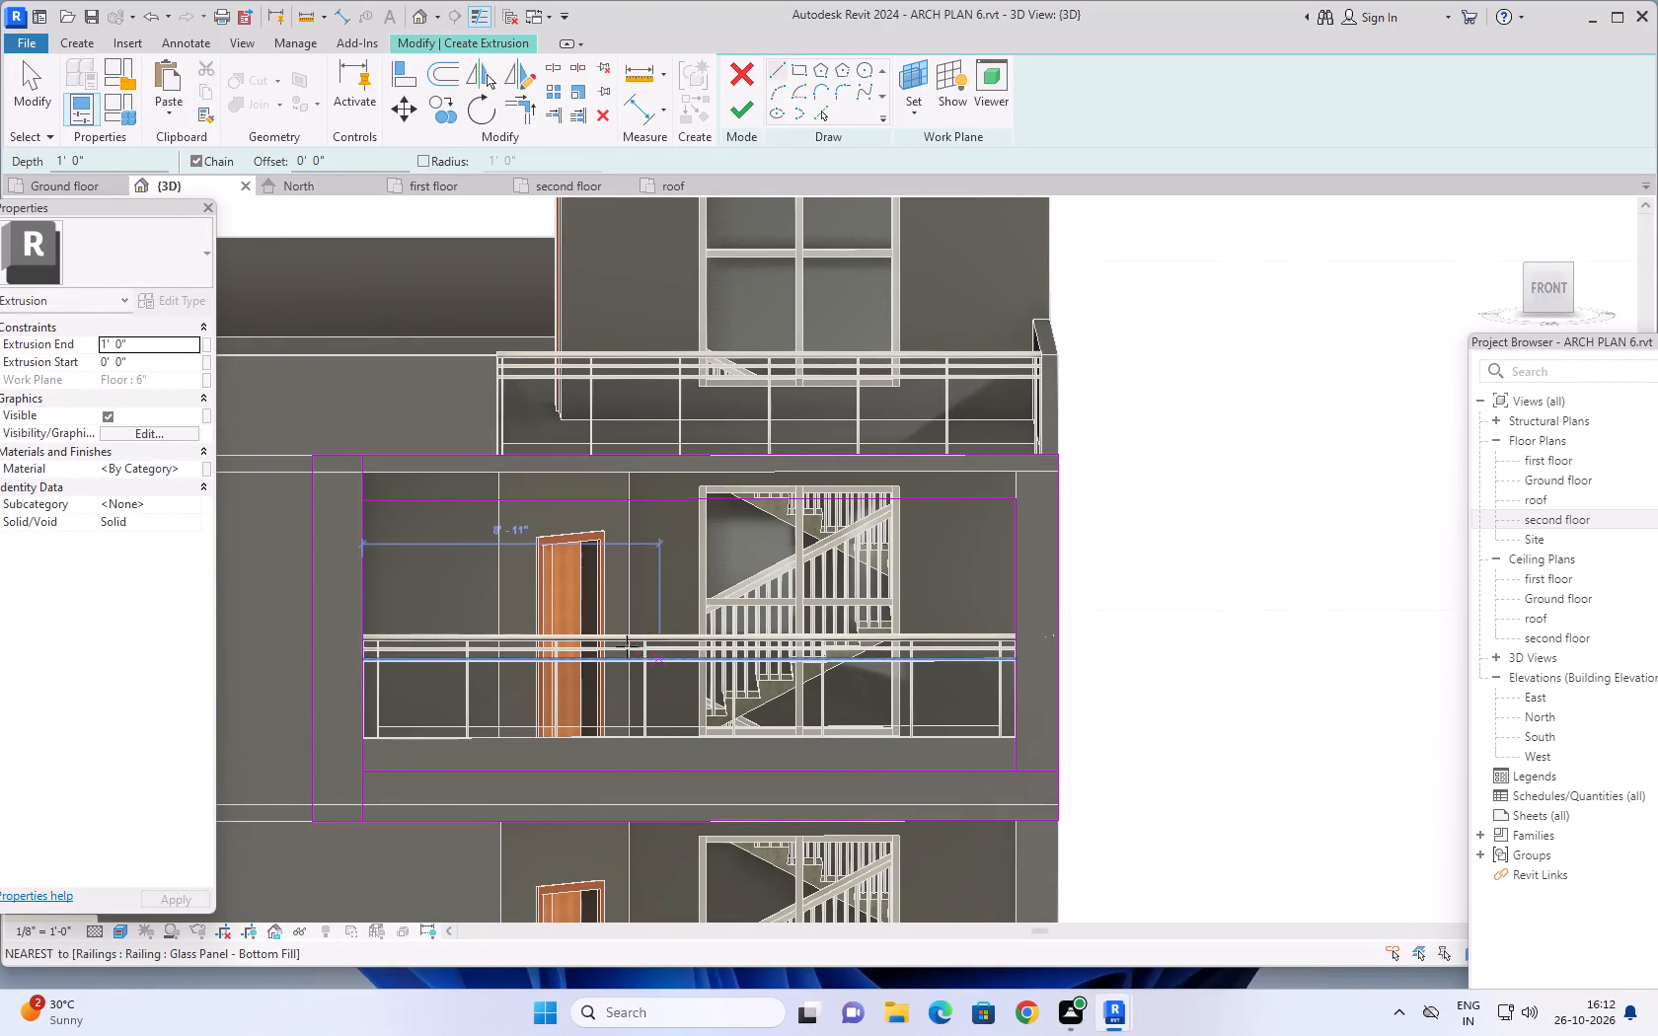
key("Escape")
key("Escape")
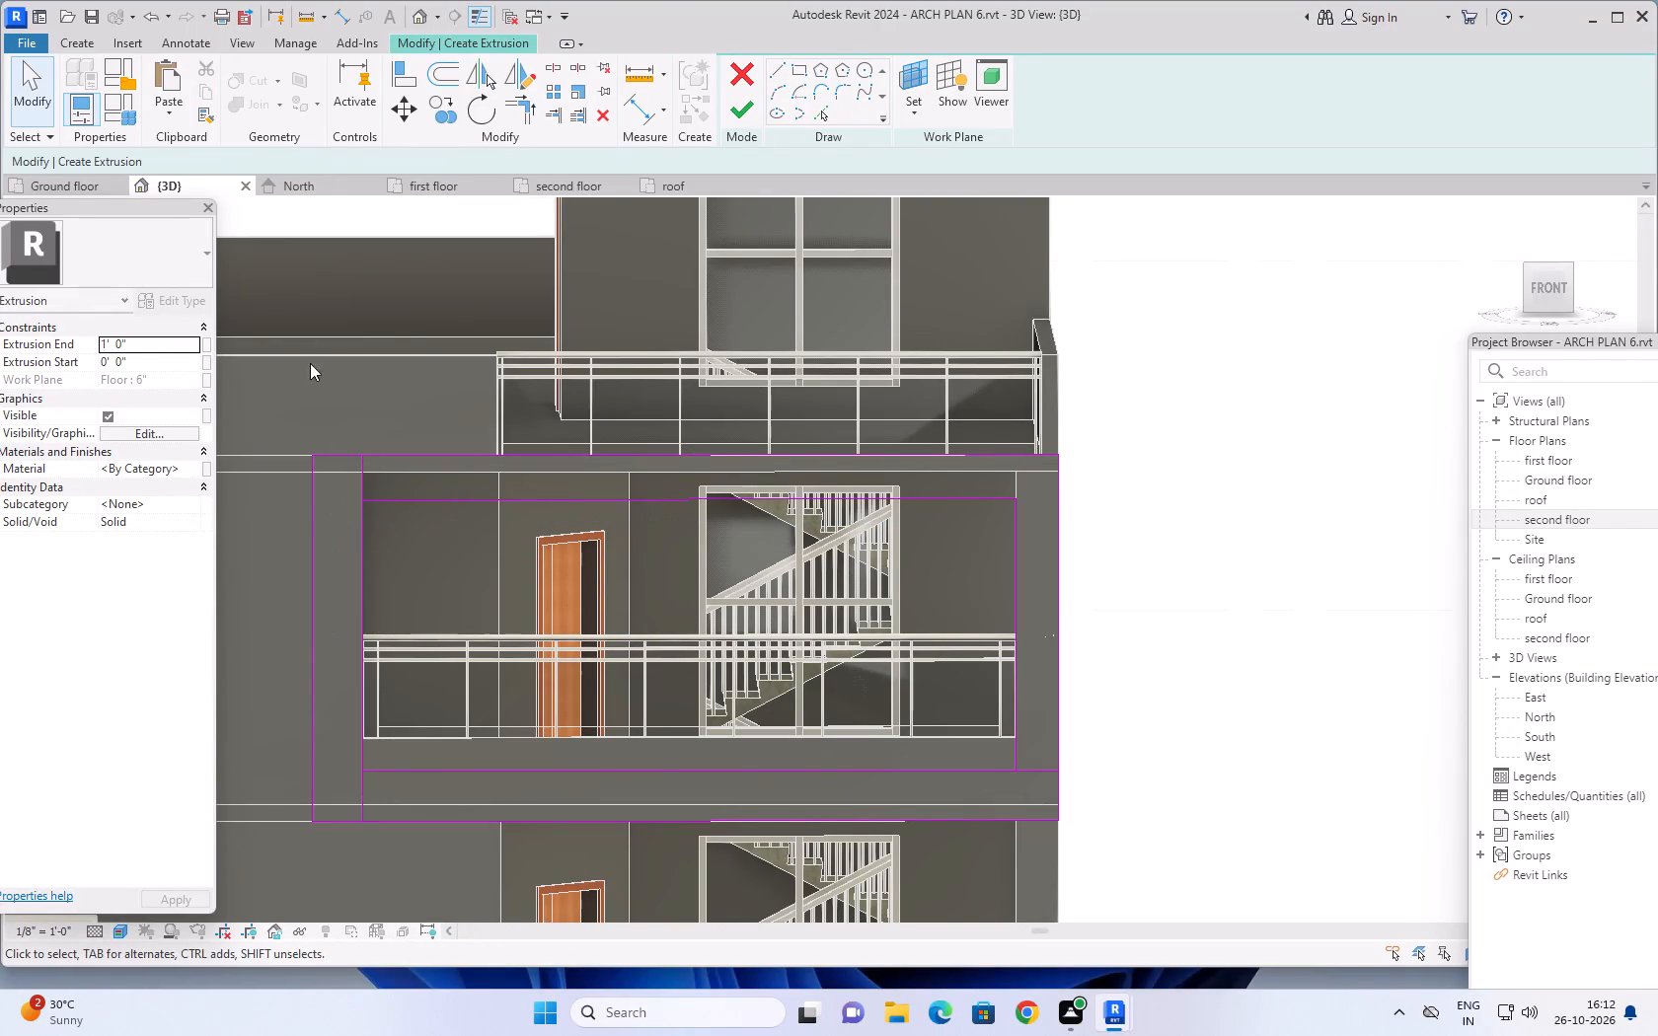
Trim the inner sketch lines to corners at three corners of the balcony opening, leaving a closed inner rectangle.
left_click(515, 114)
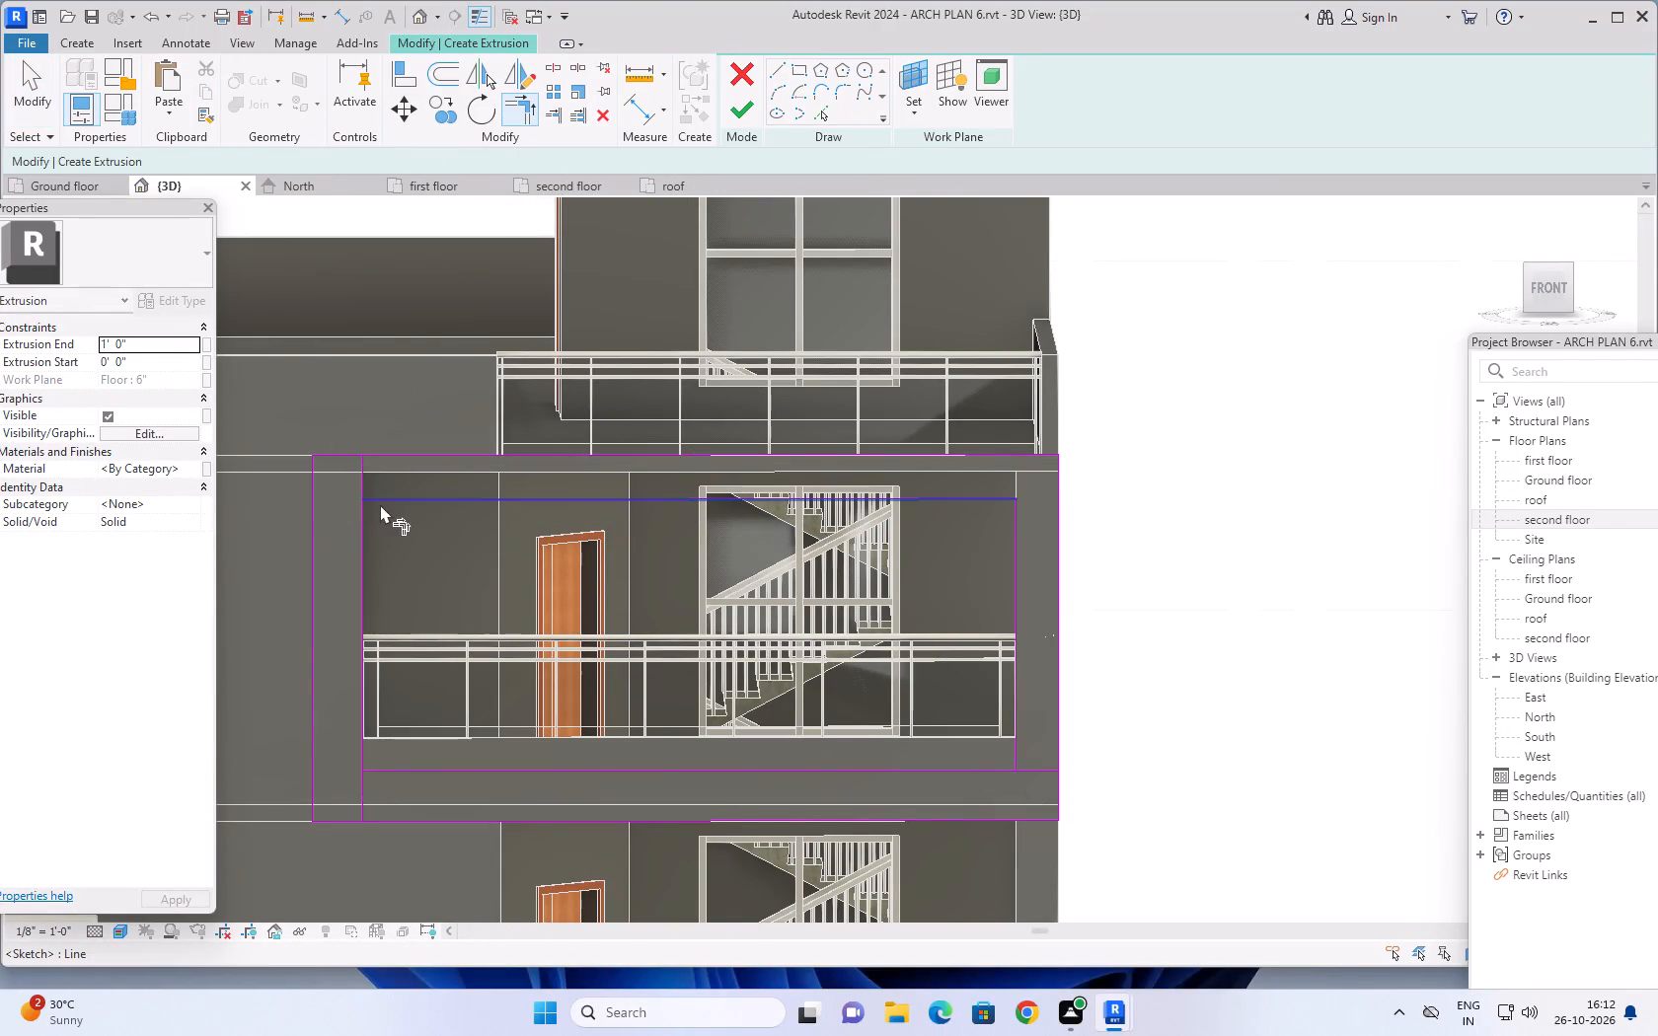
left_click(397, 496)
left_click(363, 517)
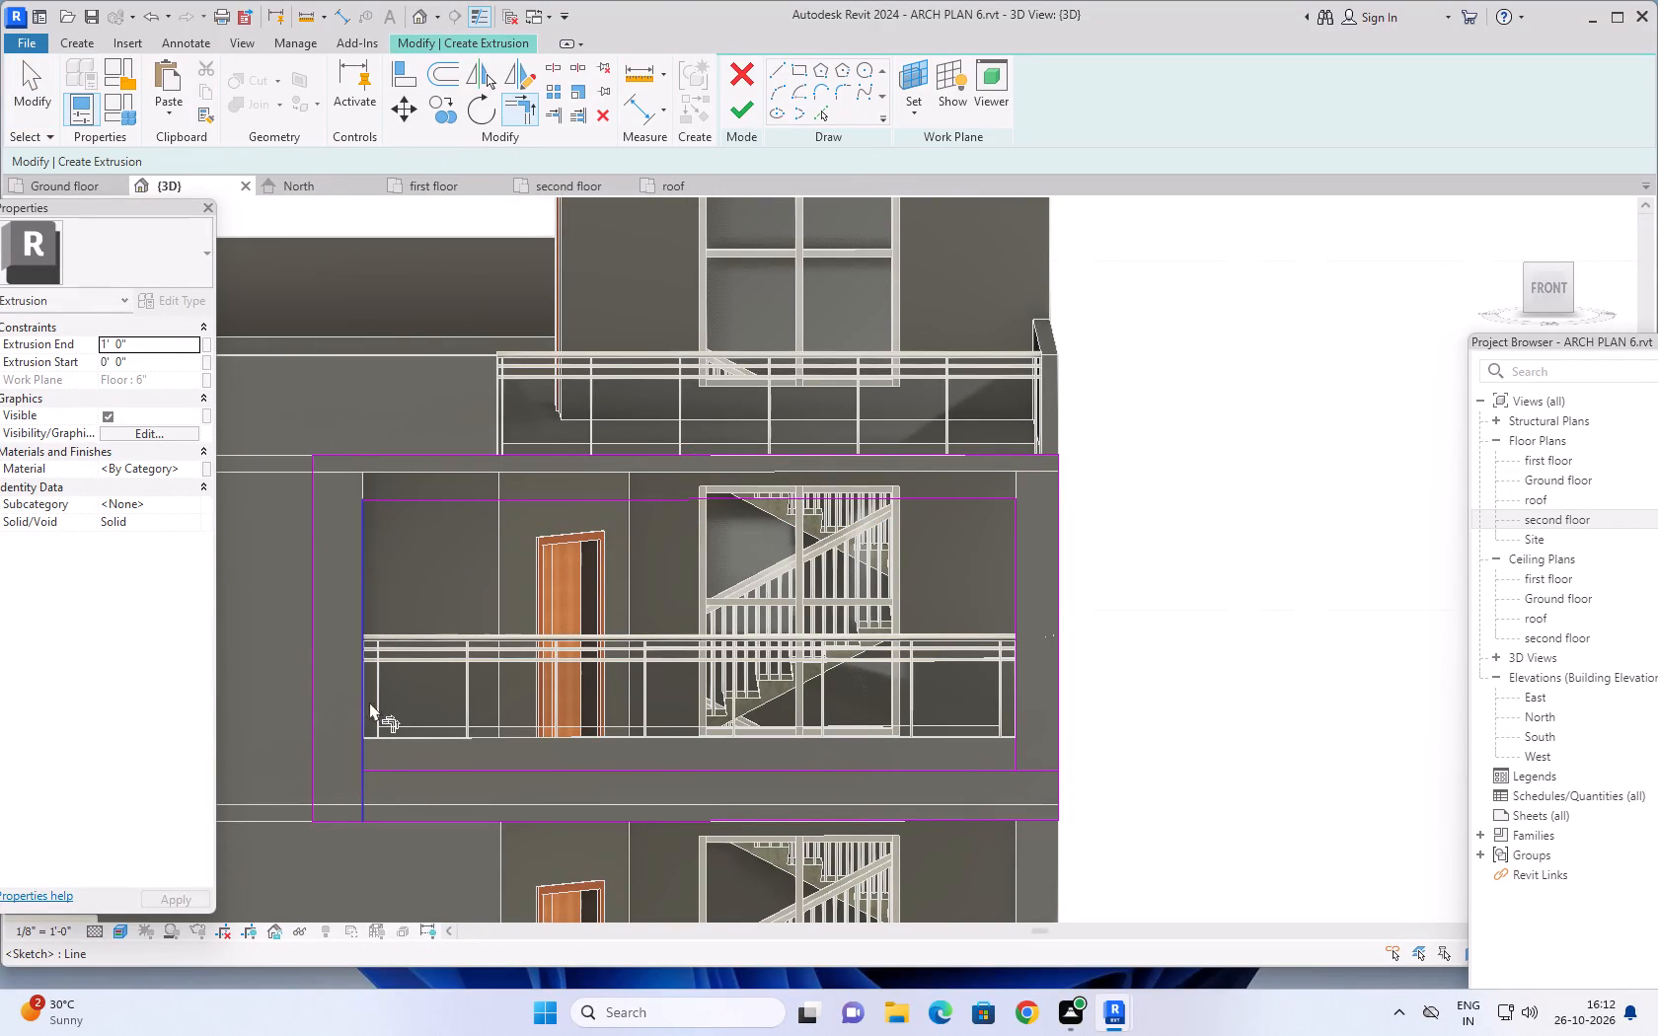
left_click(433, 773)
left_click(363, 739)
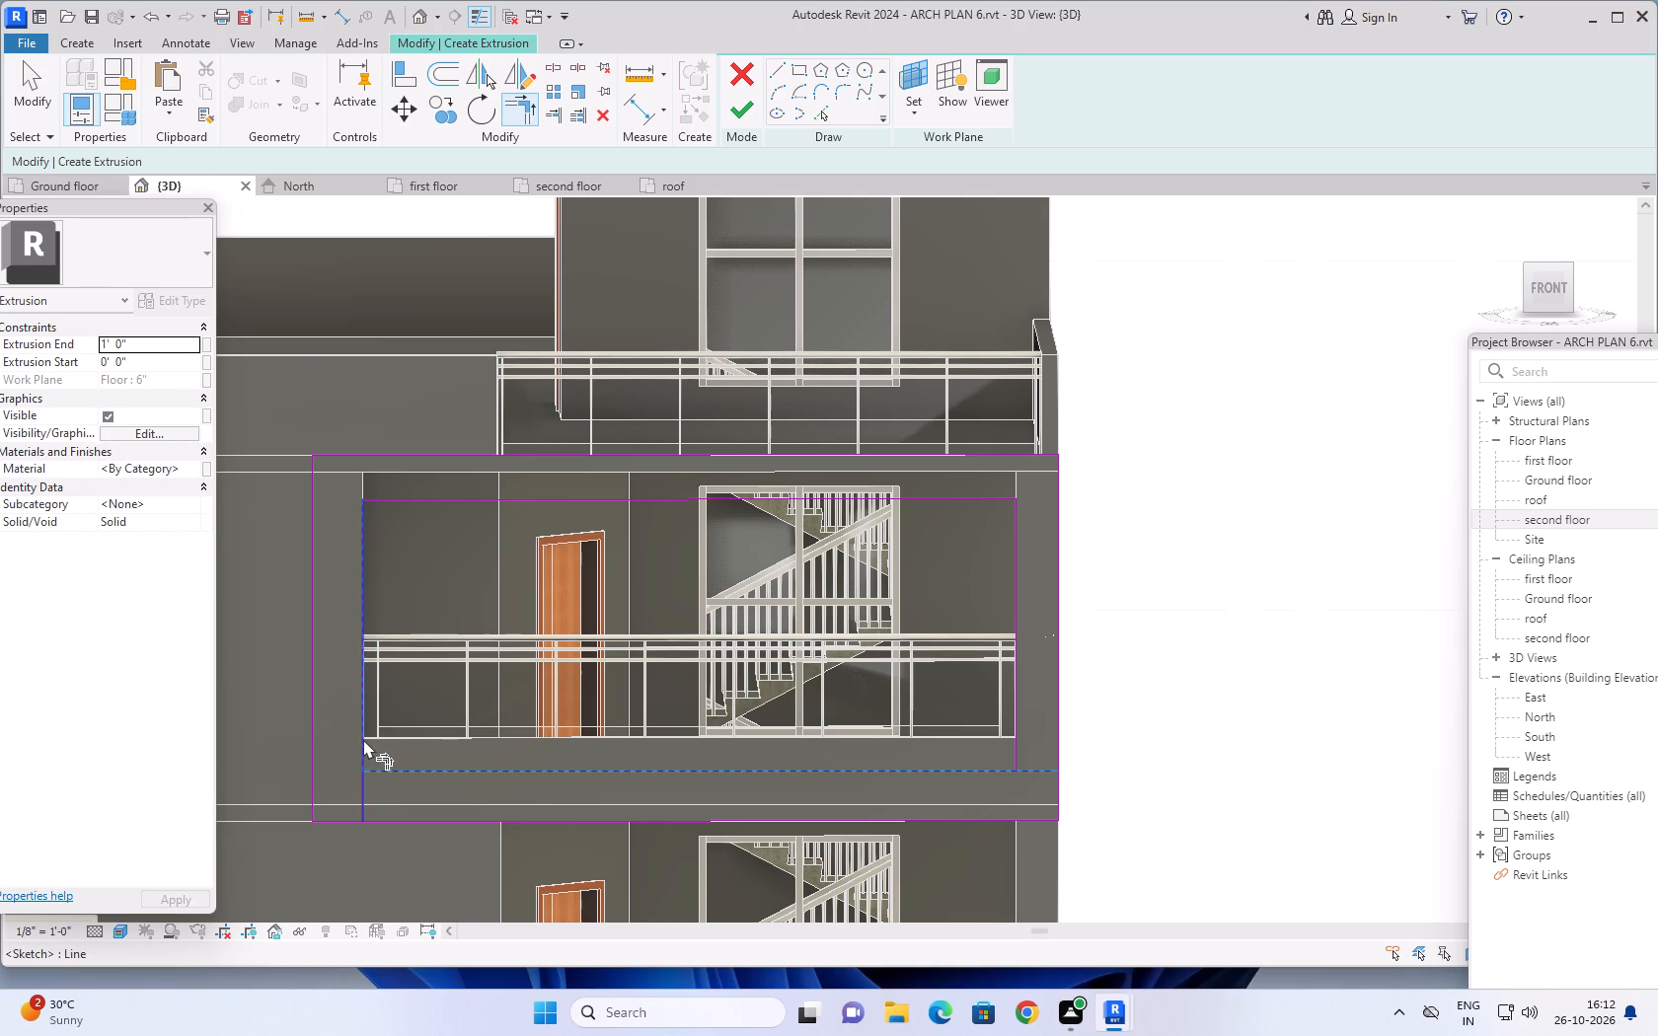
left_click(1018, 694)
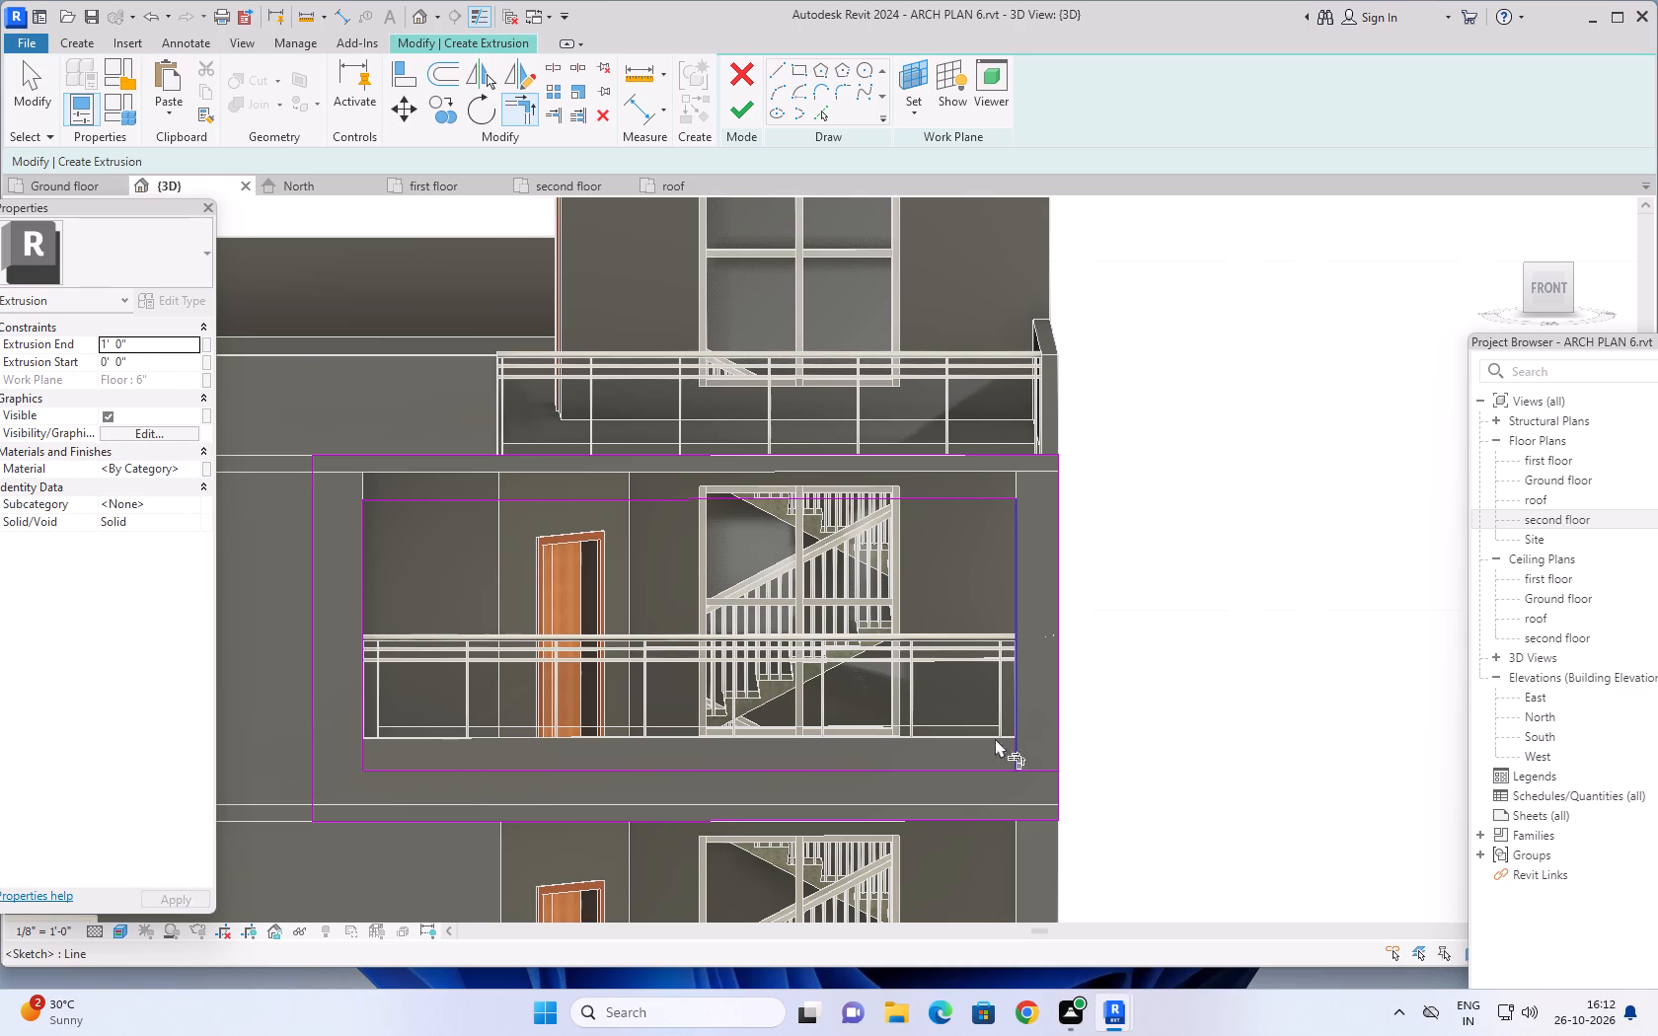
left_click(981, 767)
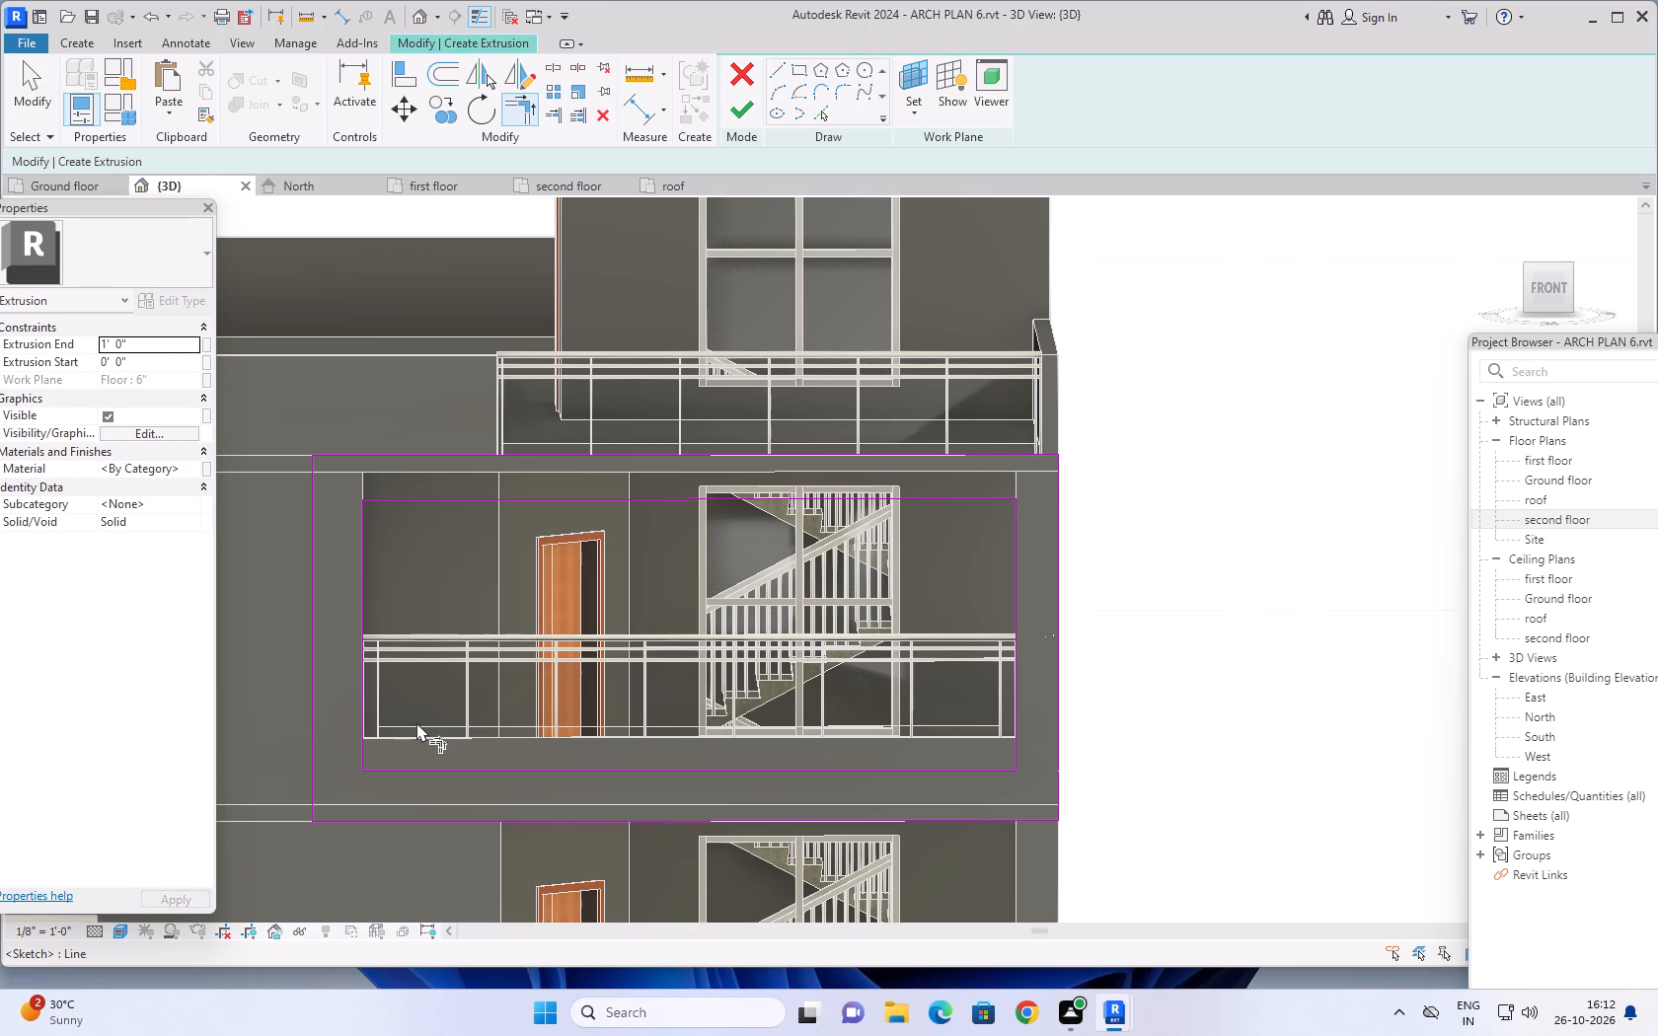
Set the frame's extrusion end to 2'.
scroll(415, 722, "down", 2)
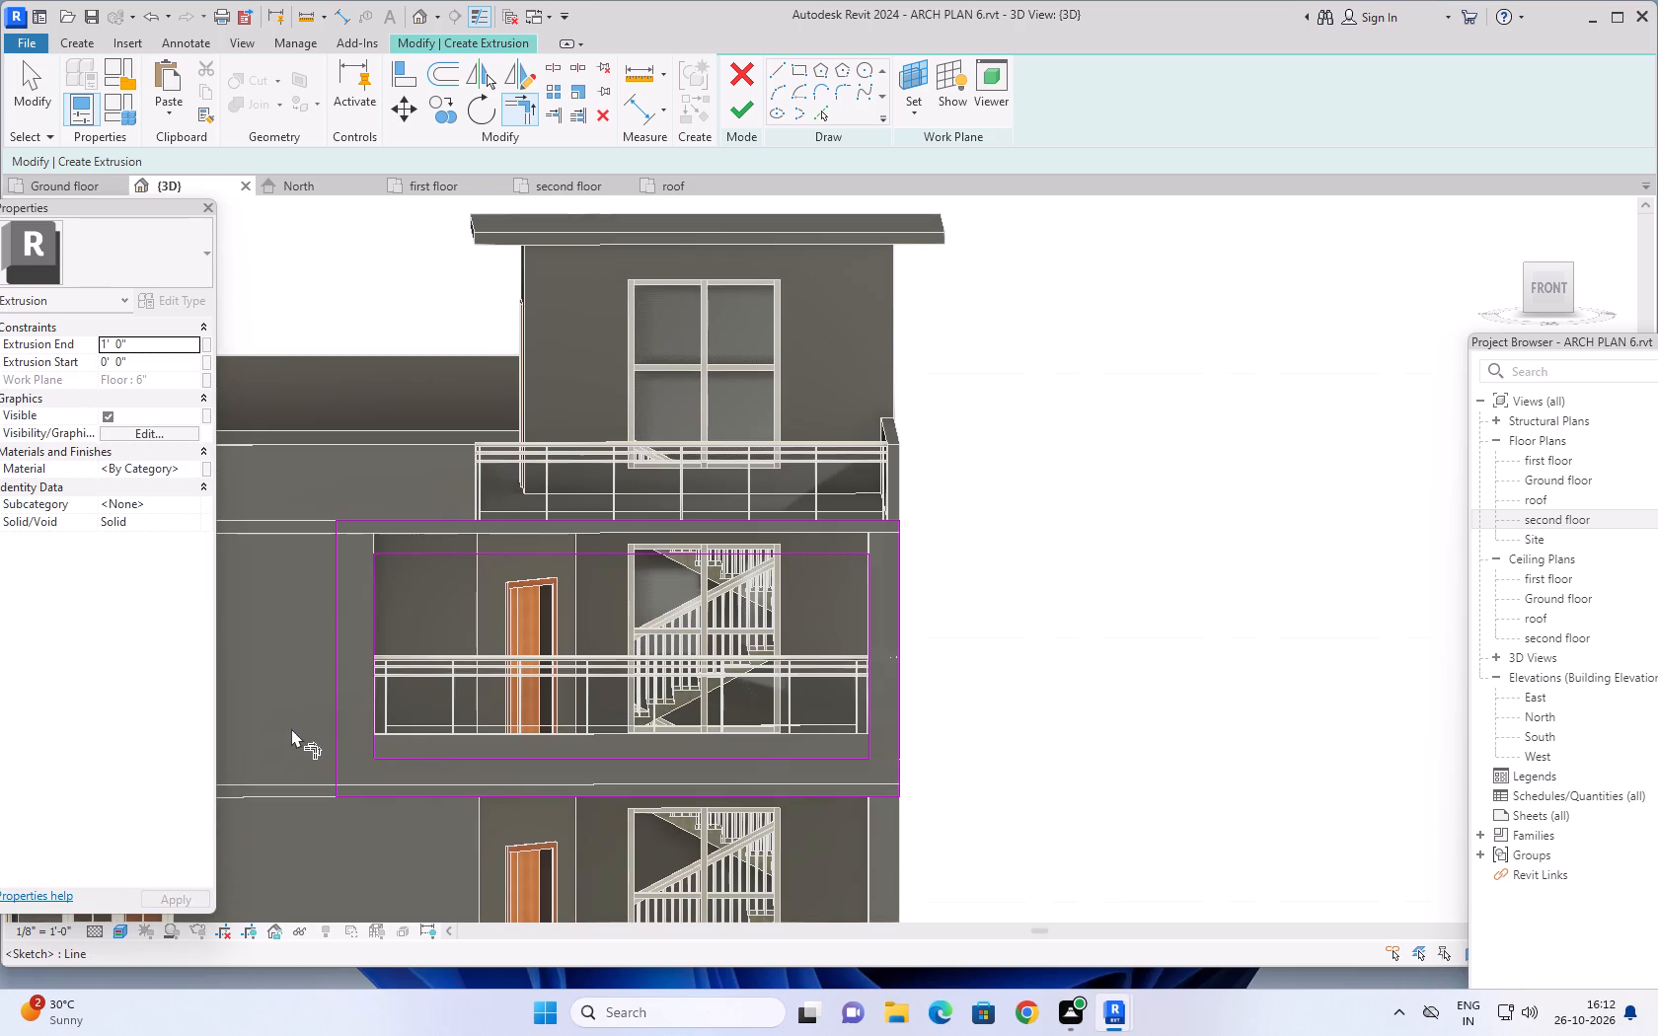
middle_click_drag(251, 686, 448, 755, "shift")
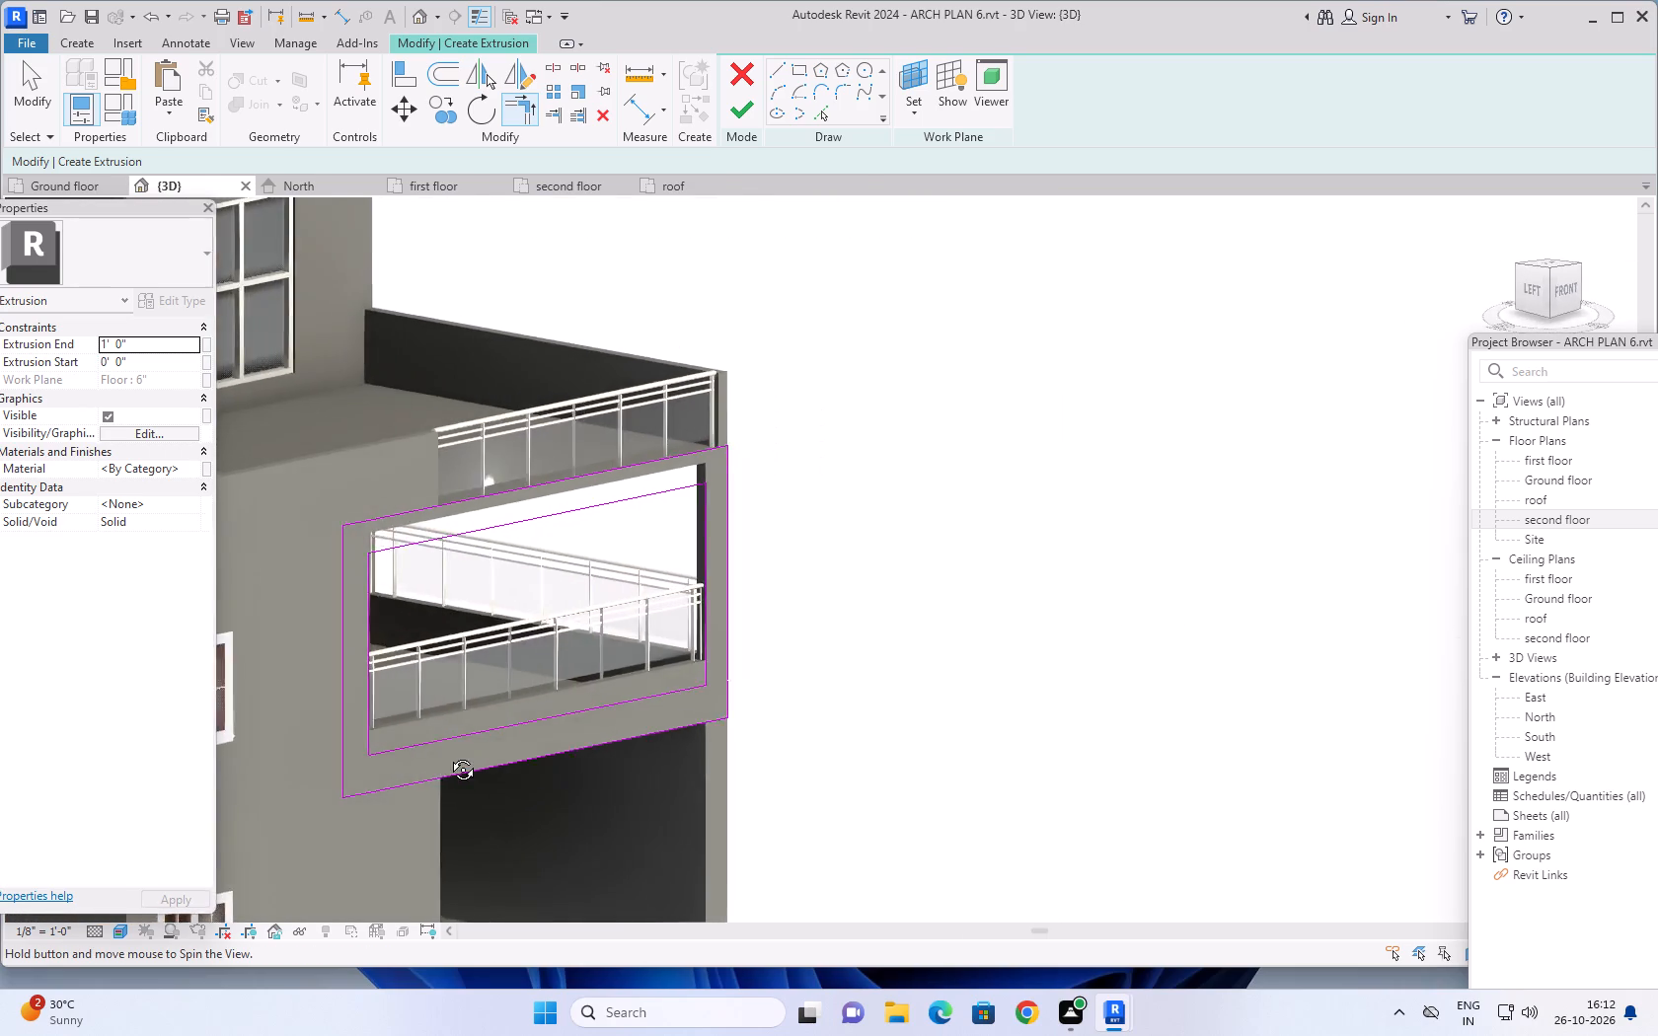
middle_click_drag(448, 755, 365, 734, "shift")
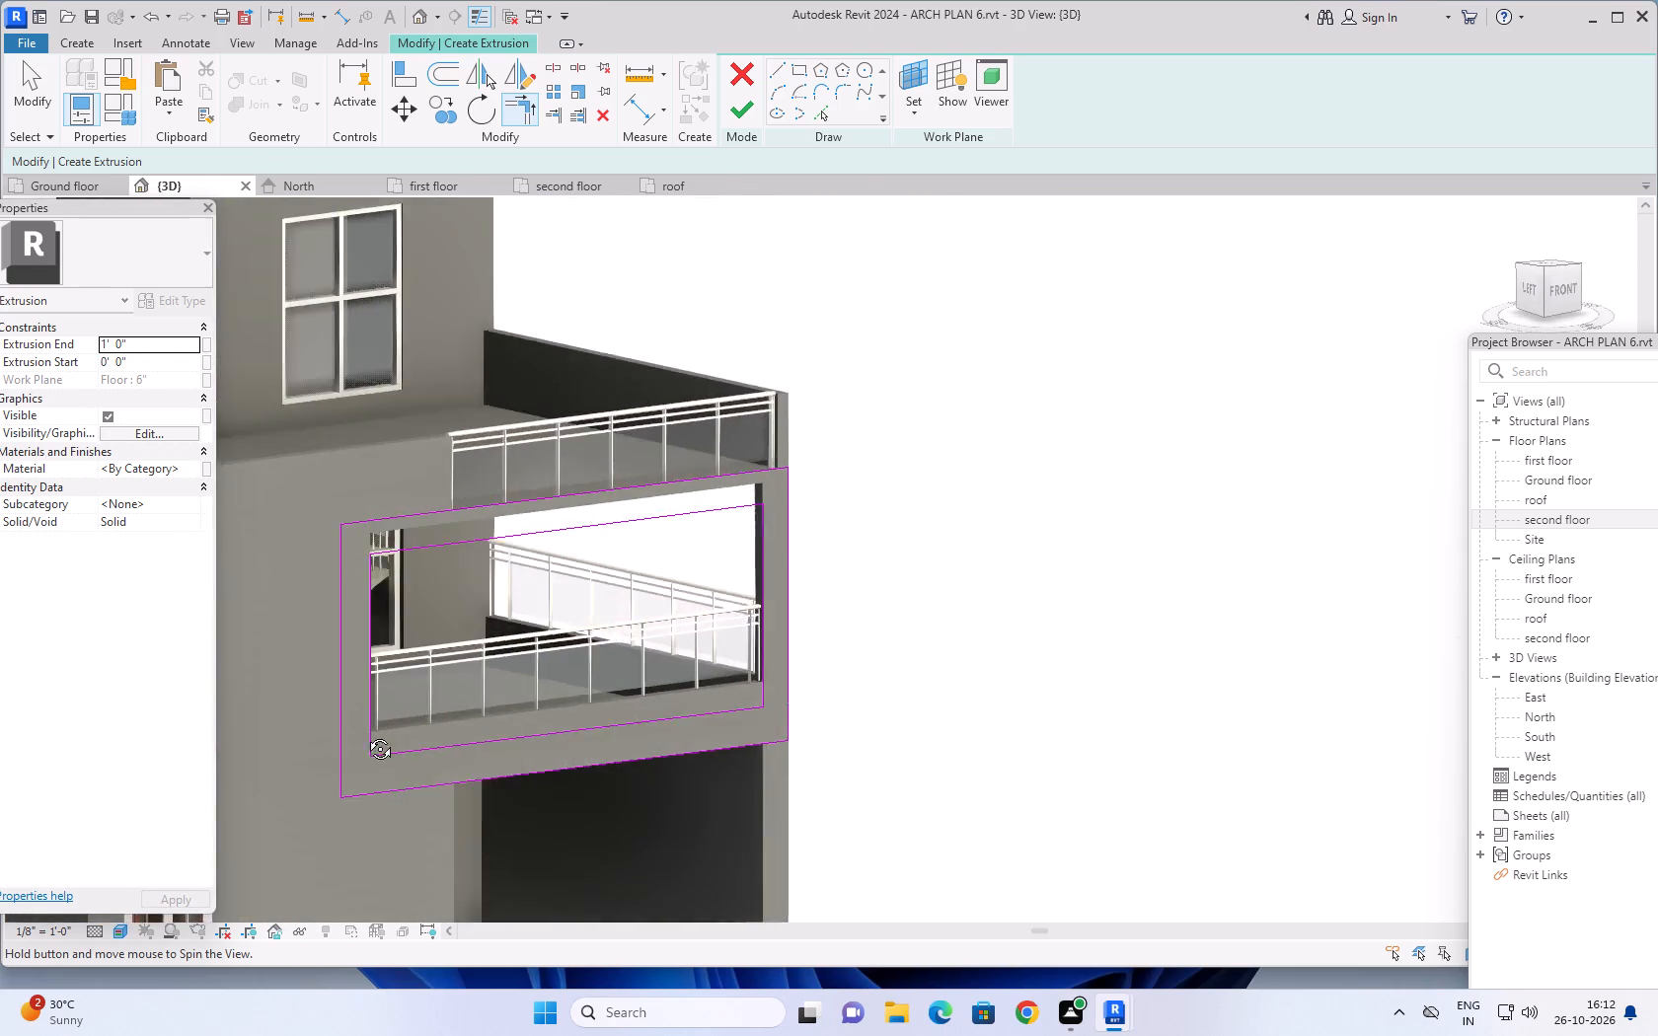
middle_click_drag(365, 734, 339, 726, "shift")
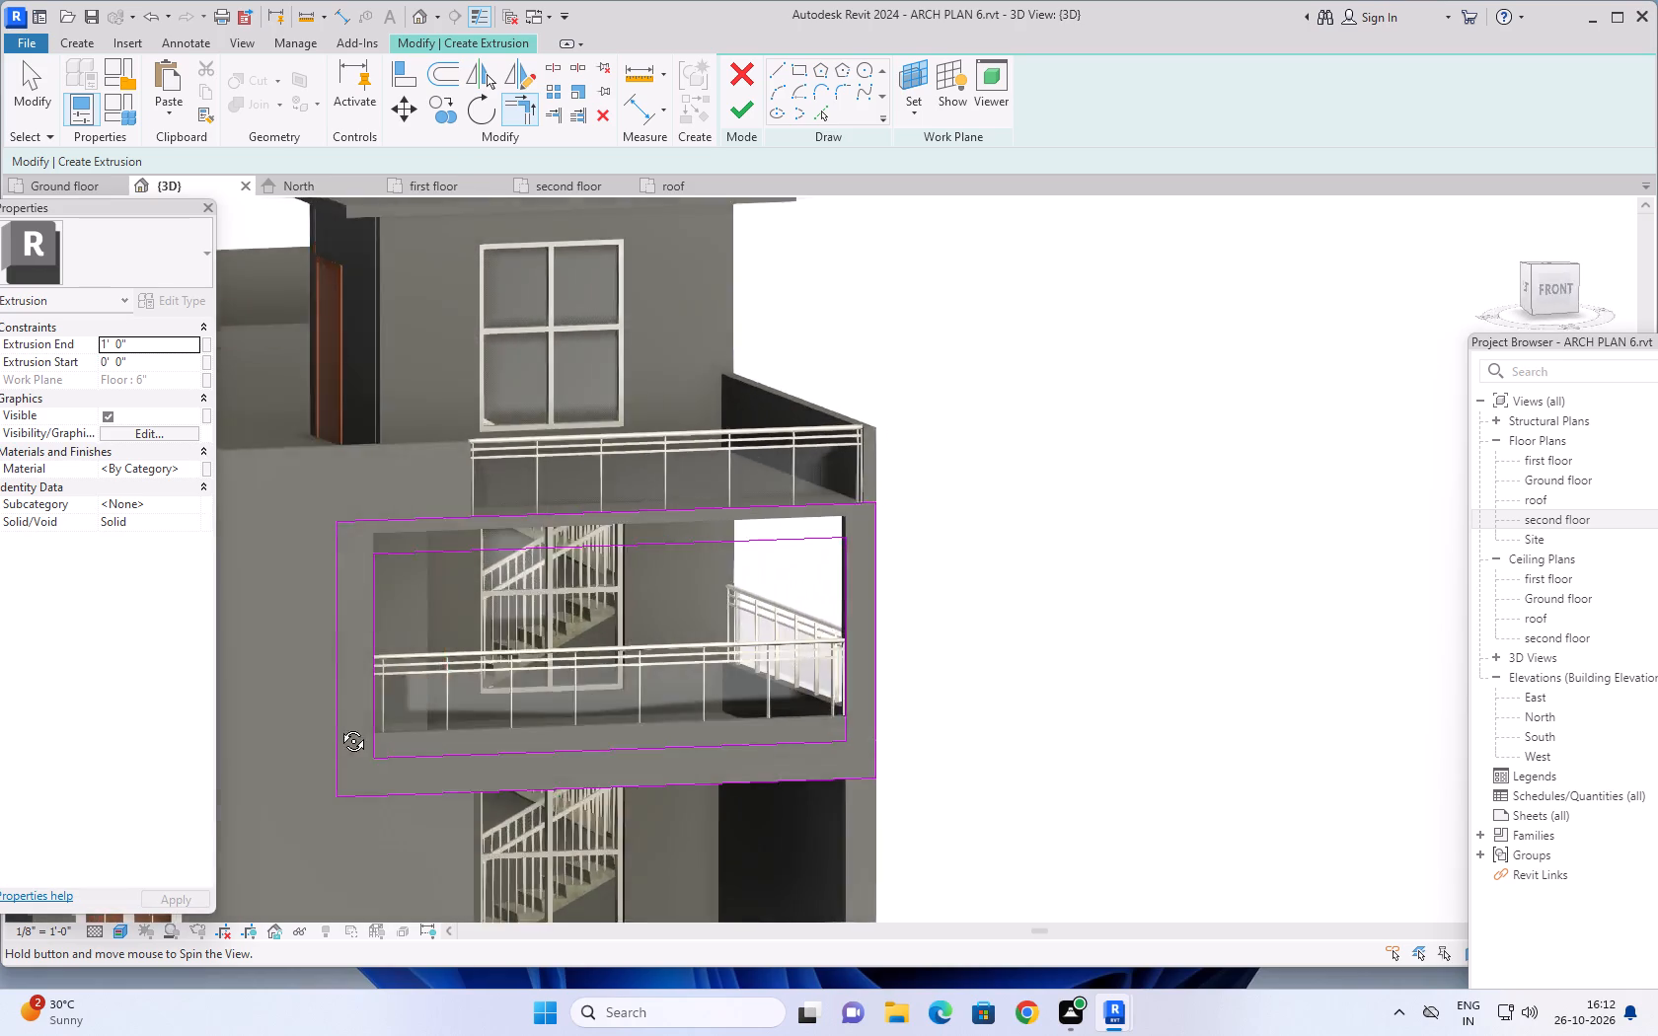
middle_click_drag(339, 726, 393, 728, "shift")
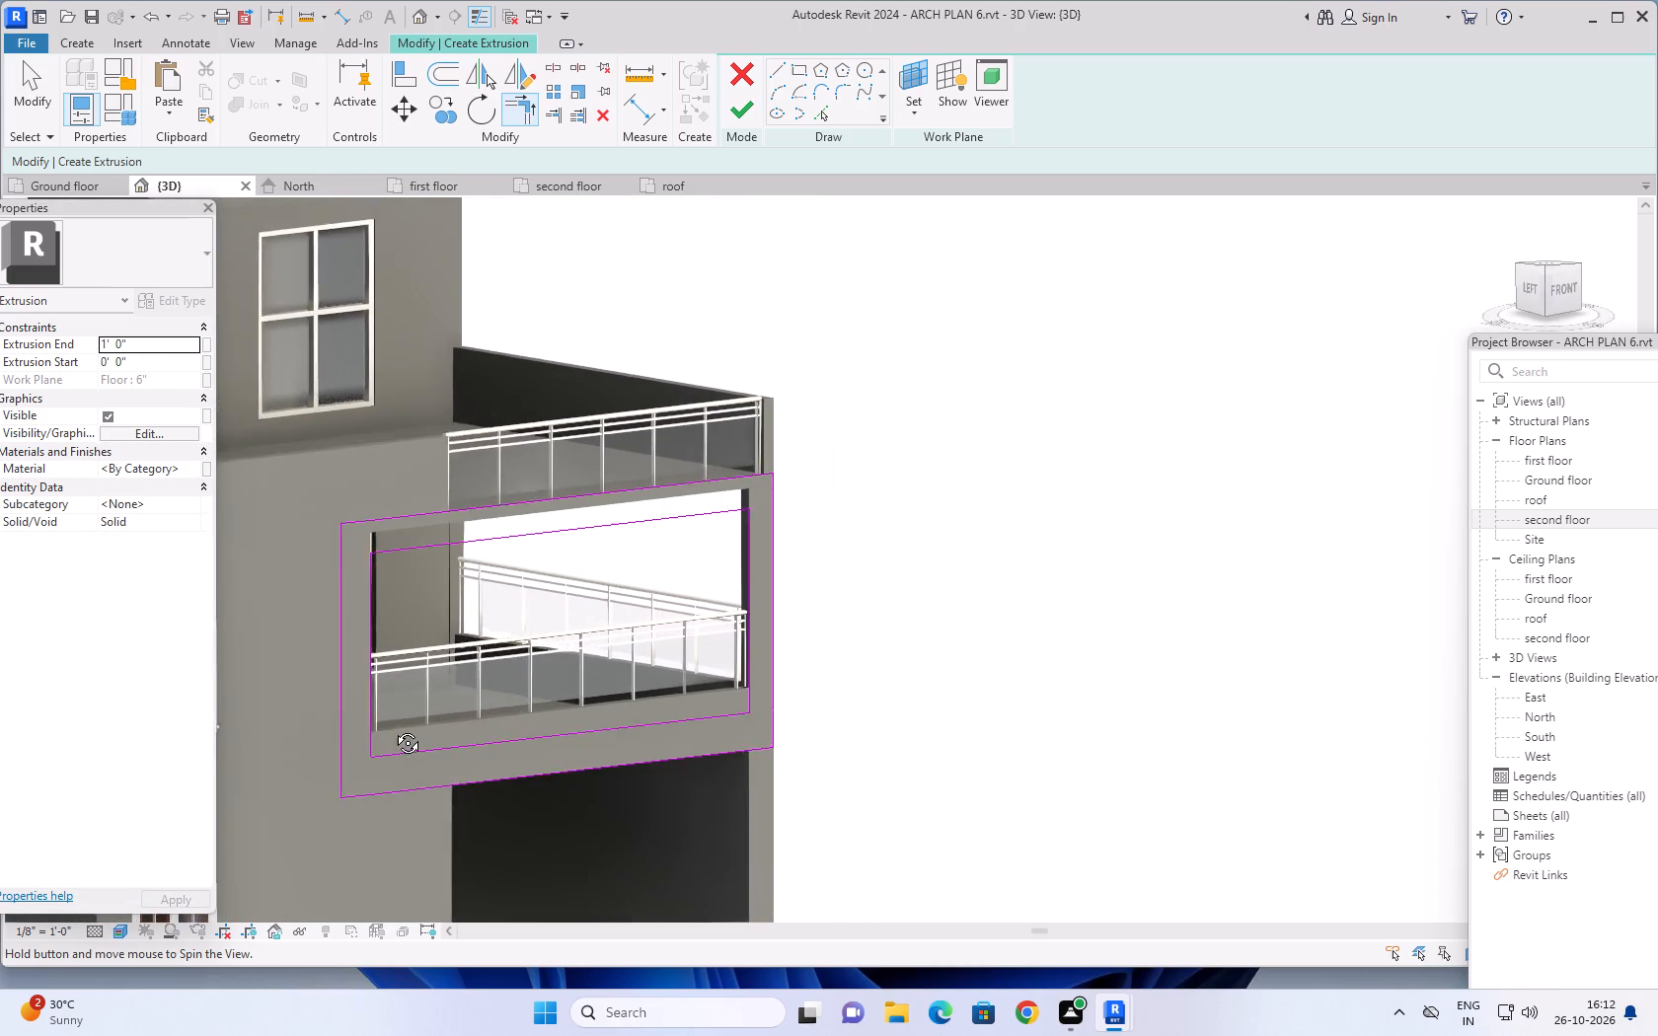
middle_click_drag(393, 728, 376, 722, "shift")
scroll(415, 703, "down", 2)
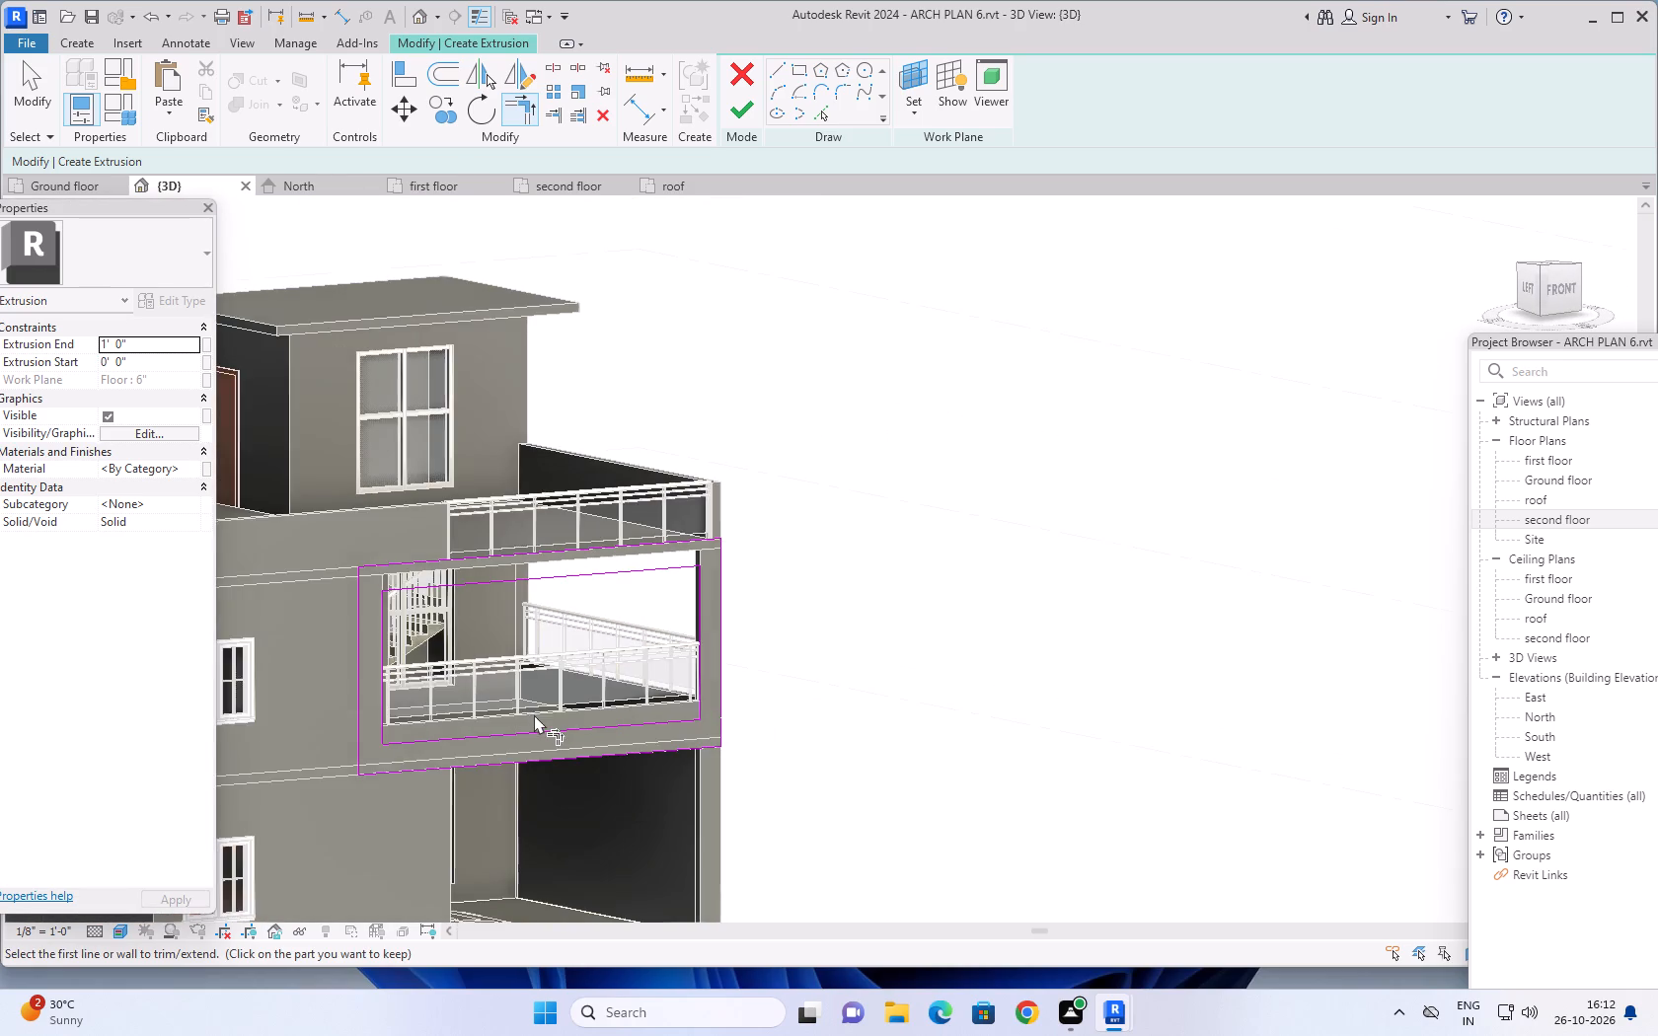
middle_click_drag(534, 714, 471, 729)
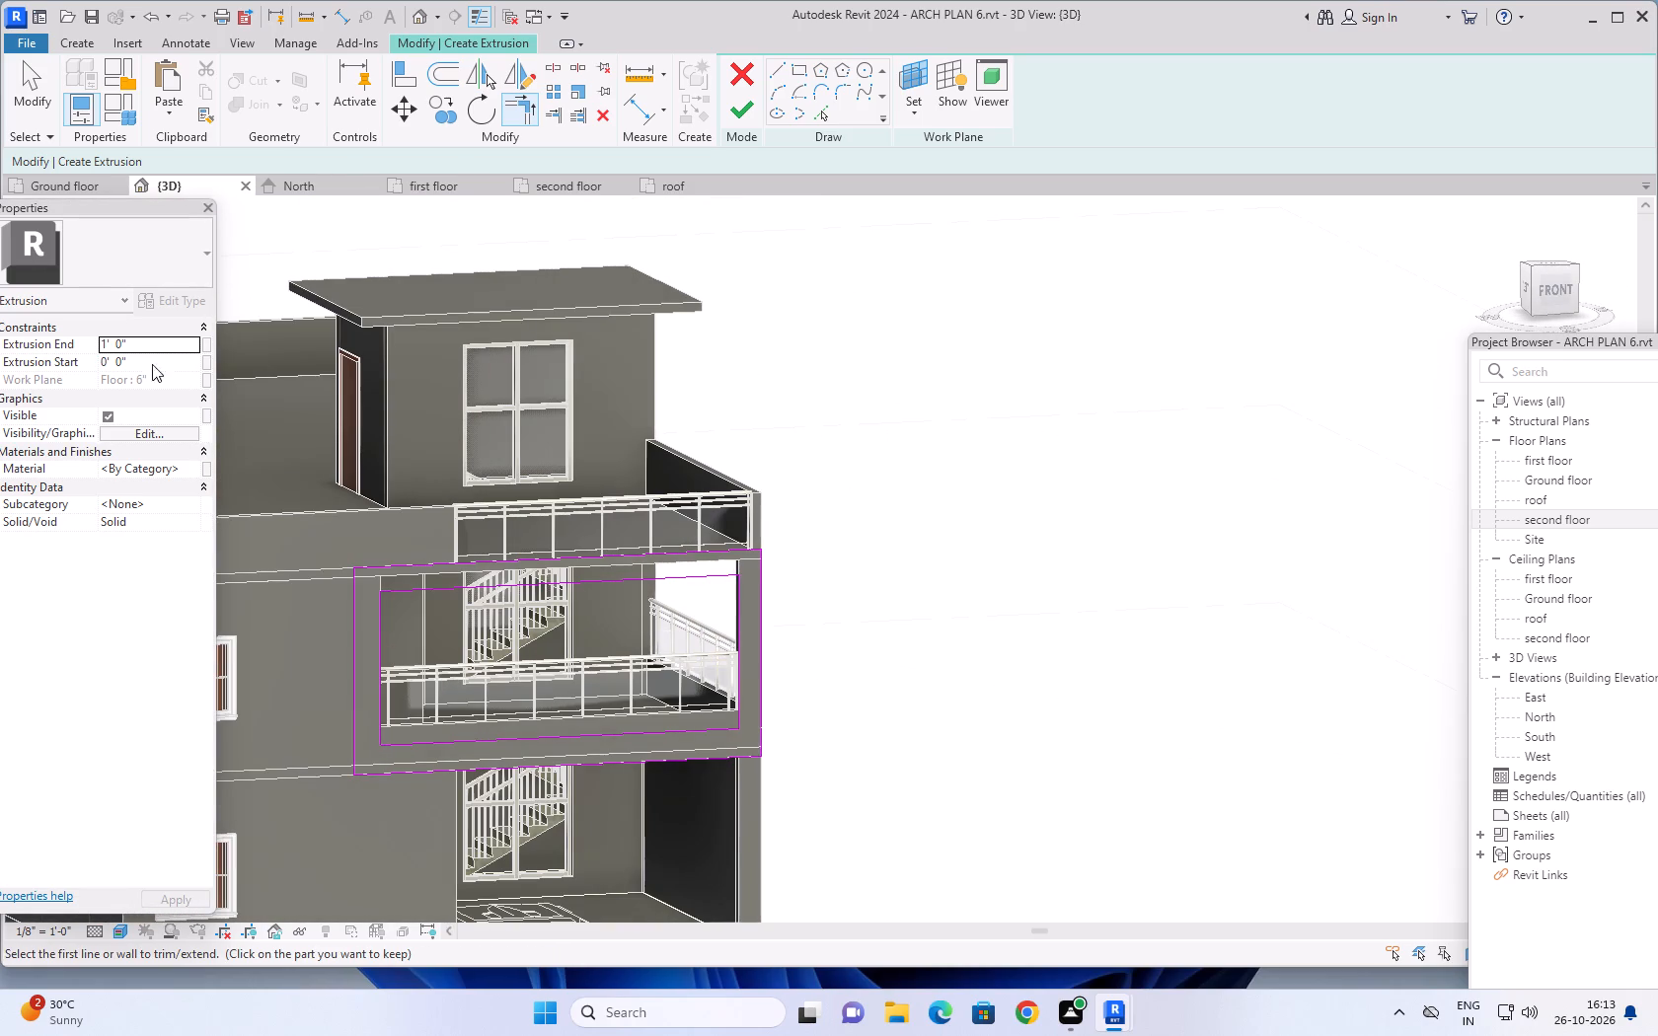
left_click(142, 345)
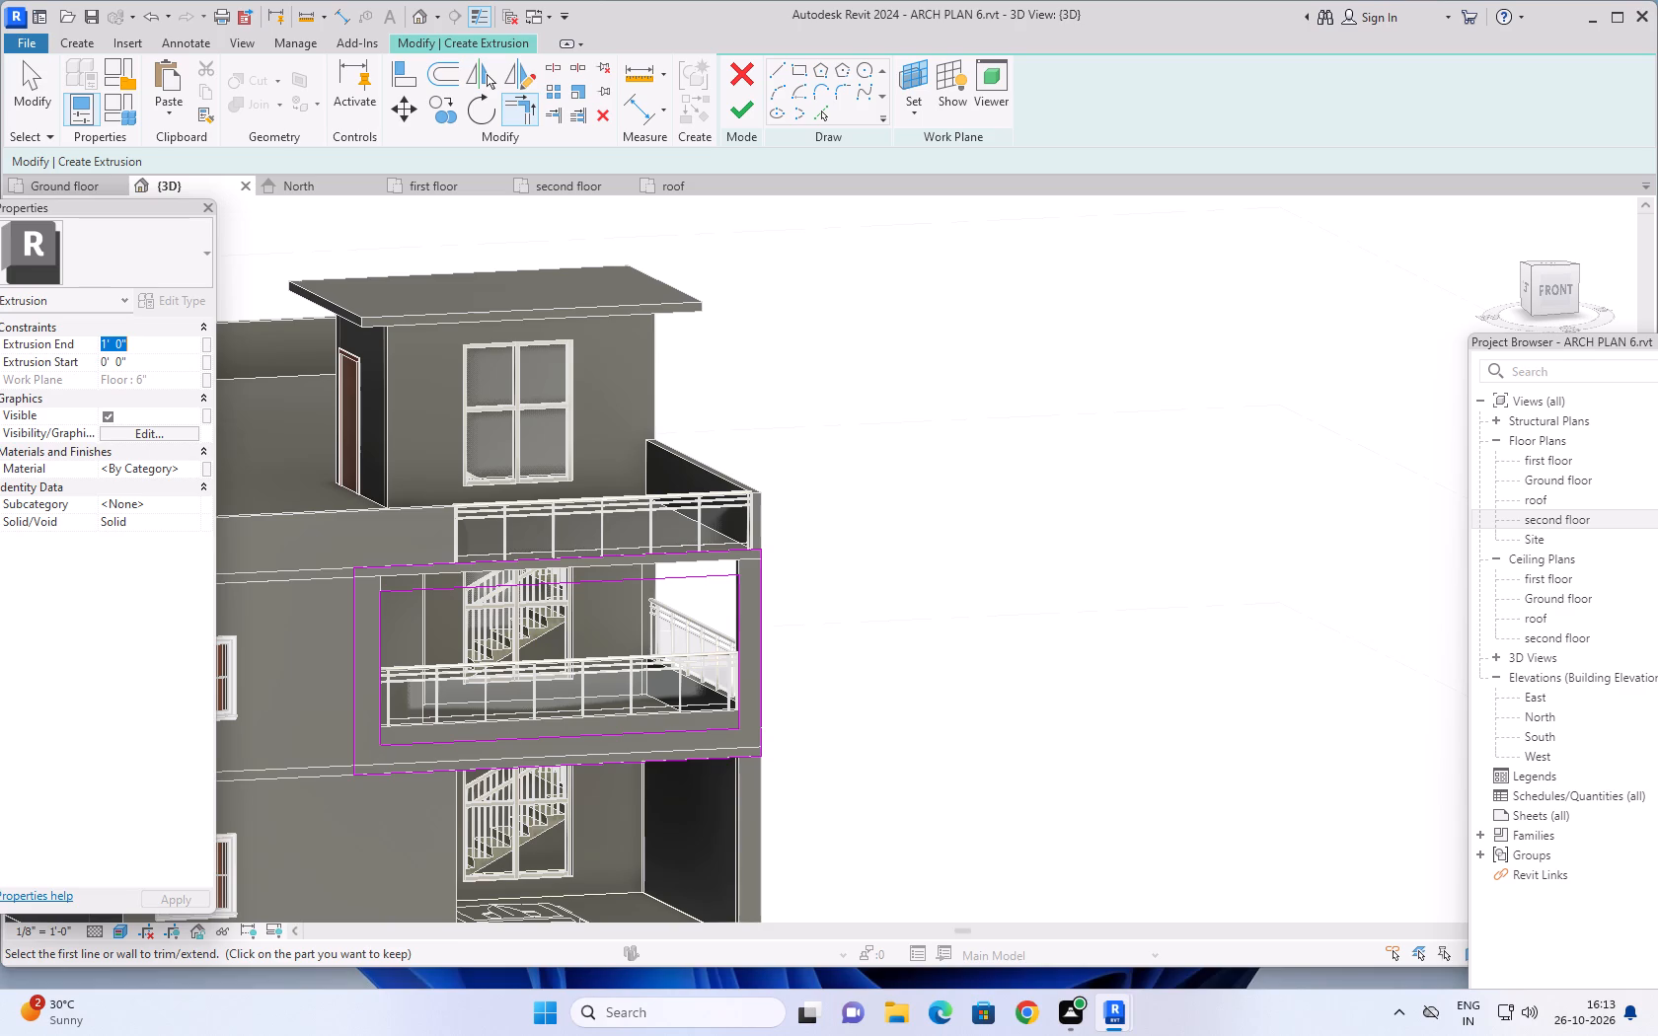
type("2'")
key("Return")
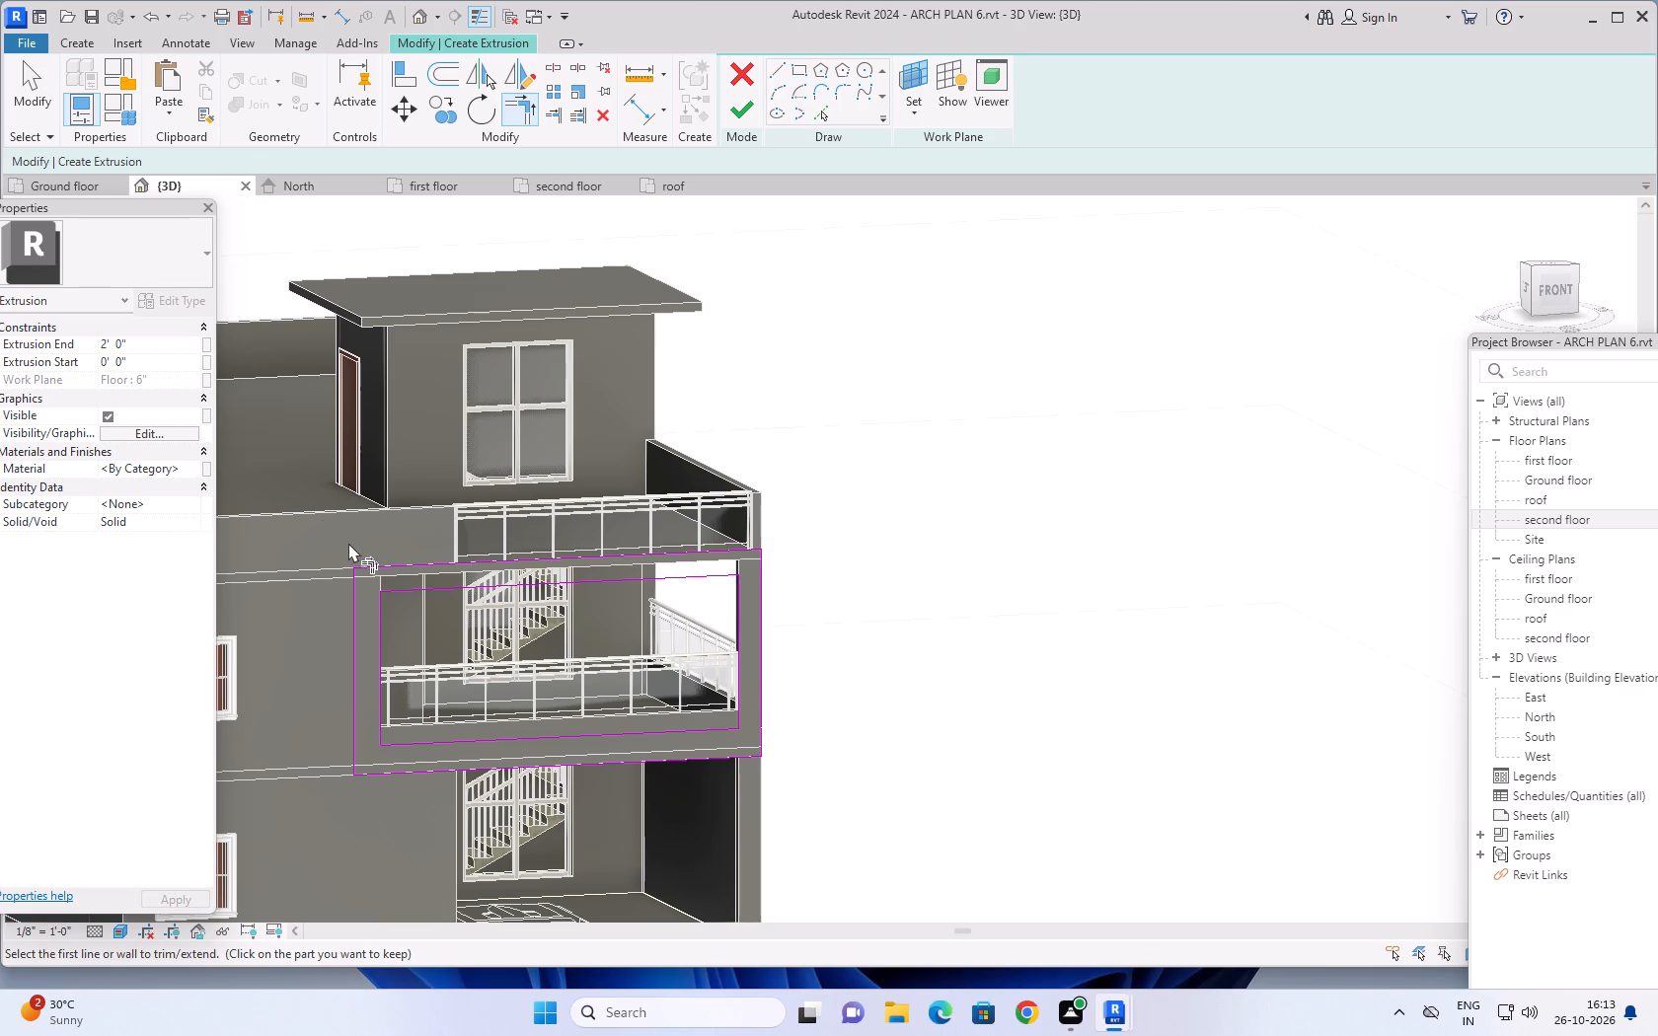
Set the frame's extrusion end to 3' and finish the extrusion sketch.
left_click(146, 340)
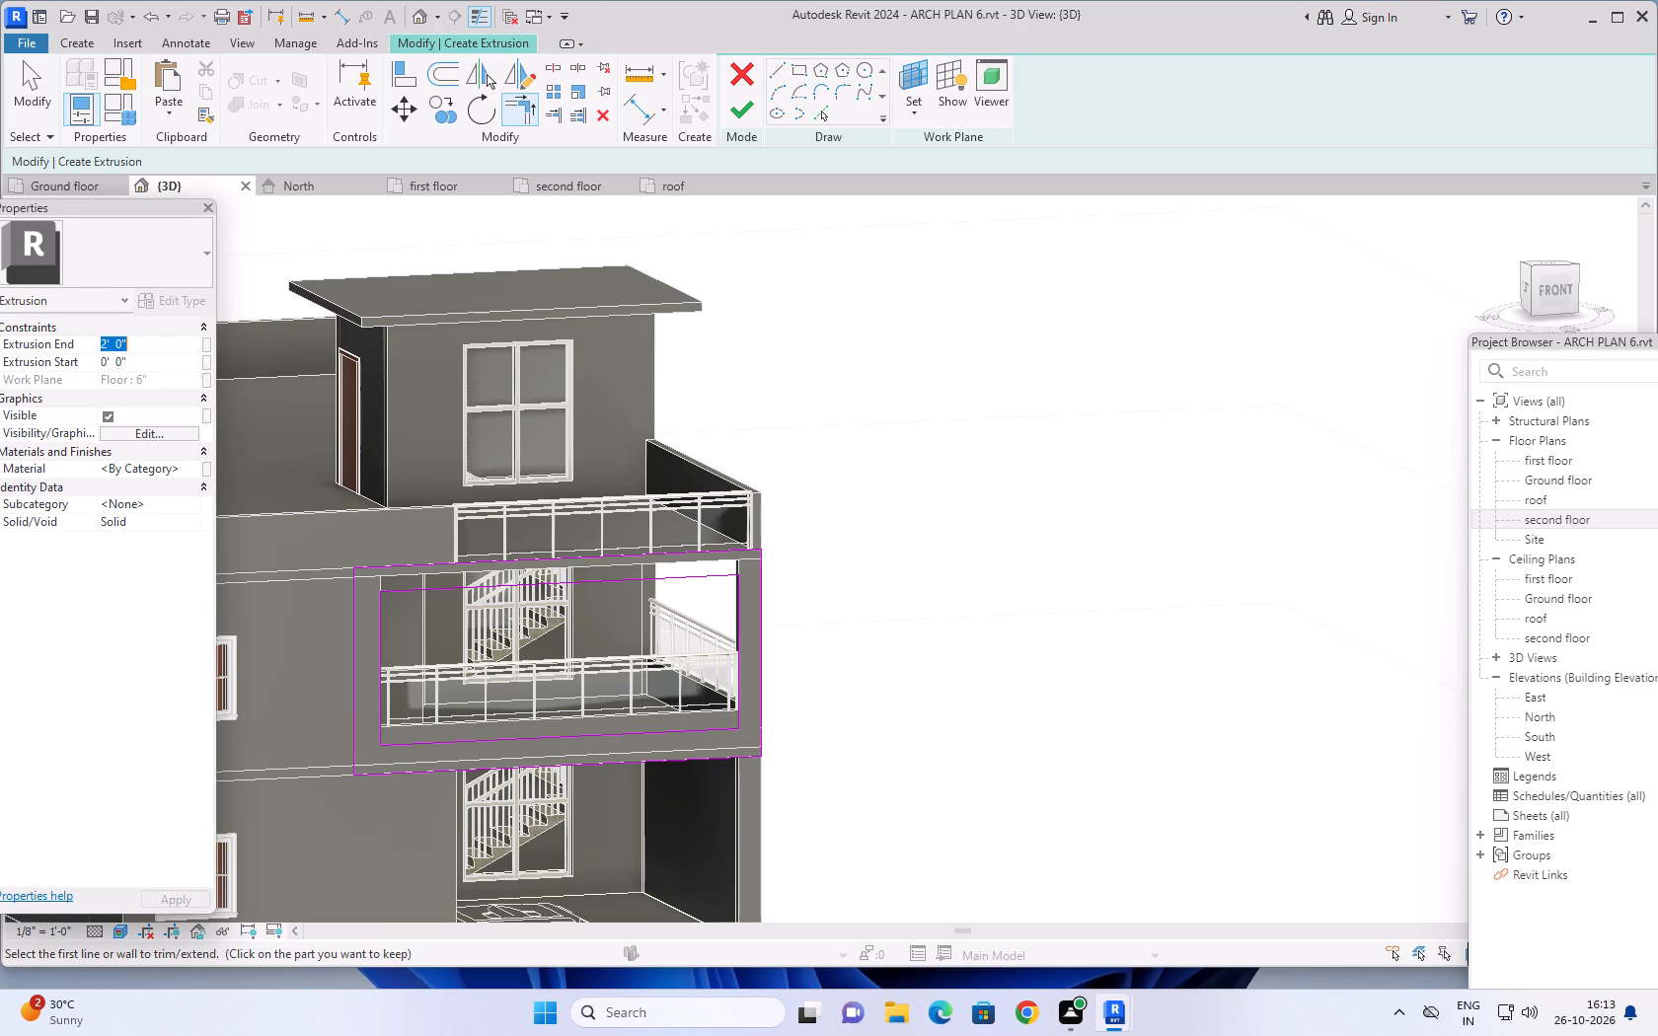
type("3'")
key("Return")
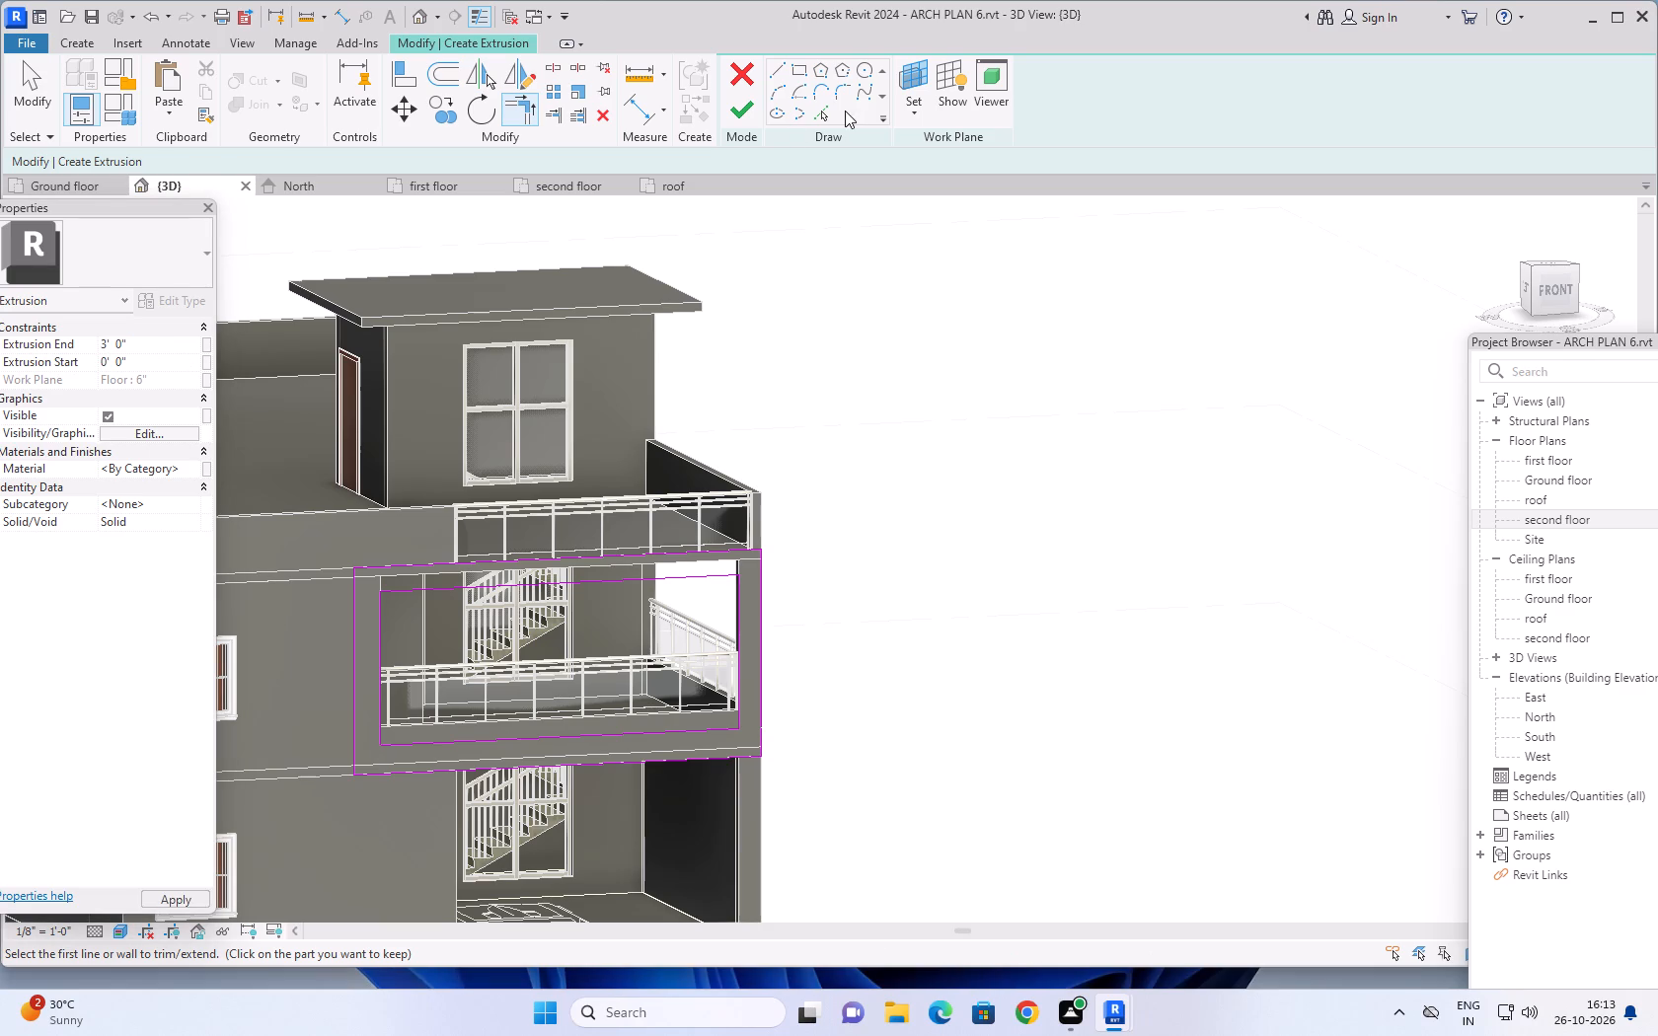
left_click(729, 111)
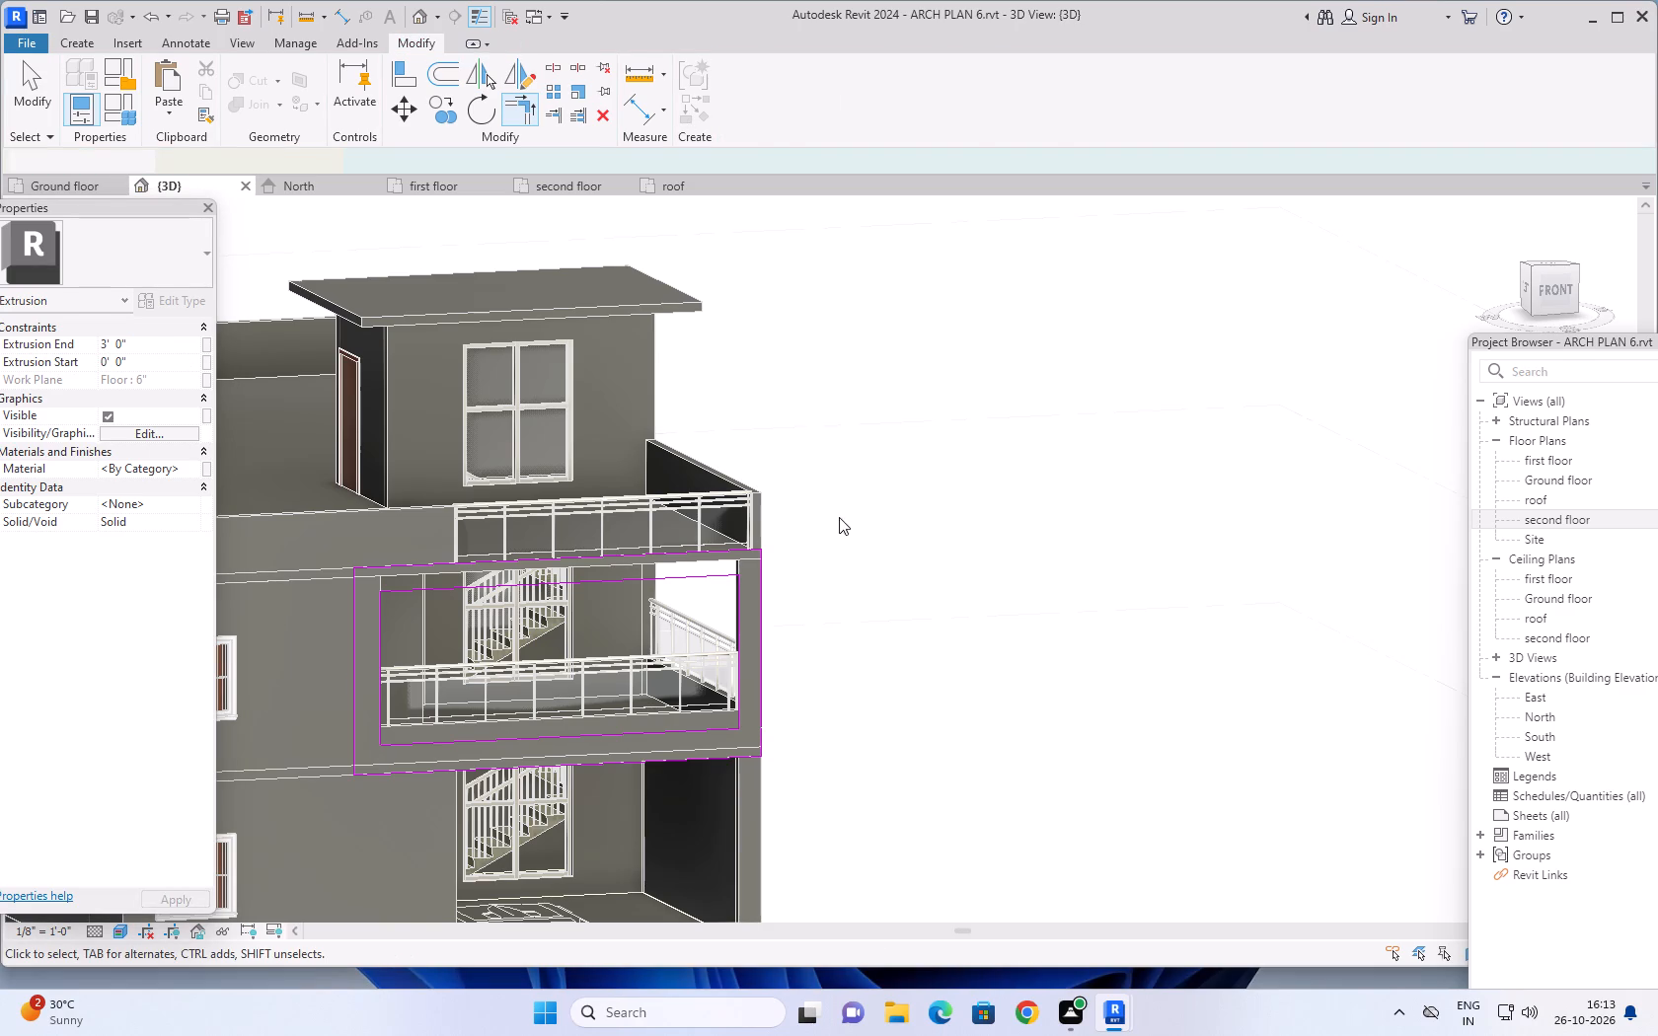
Examine the extruded balcony frame from the front and both sides of the house, with it deselected.
scroll(844, 526, "down", 1)
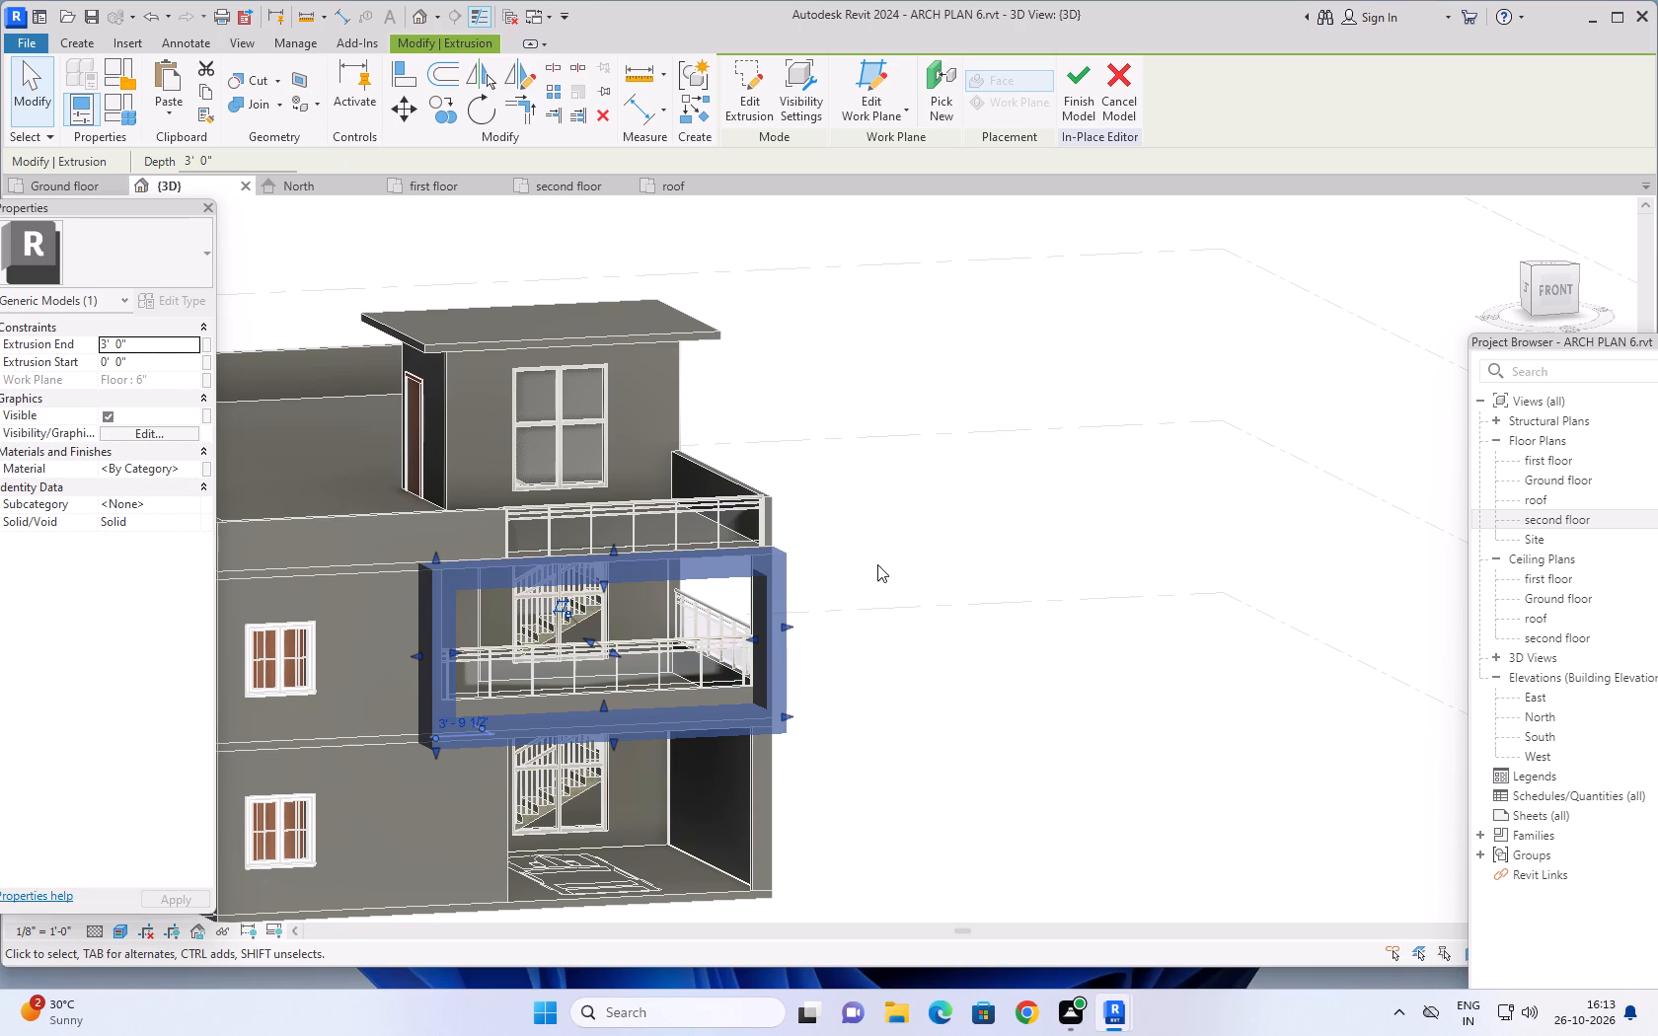
middle_click_drag(877, 564, 895, 627)
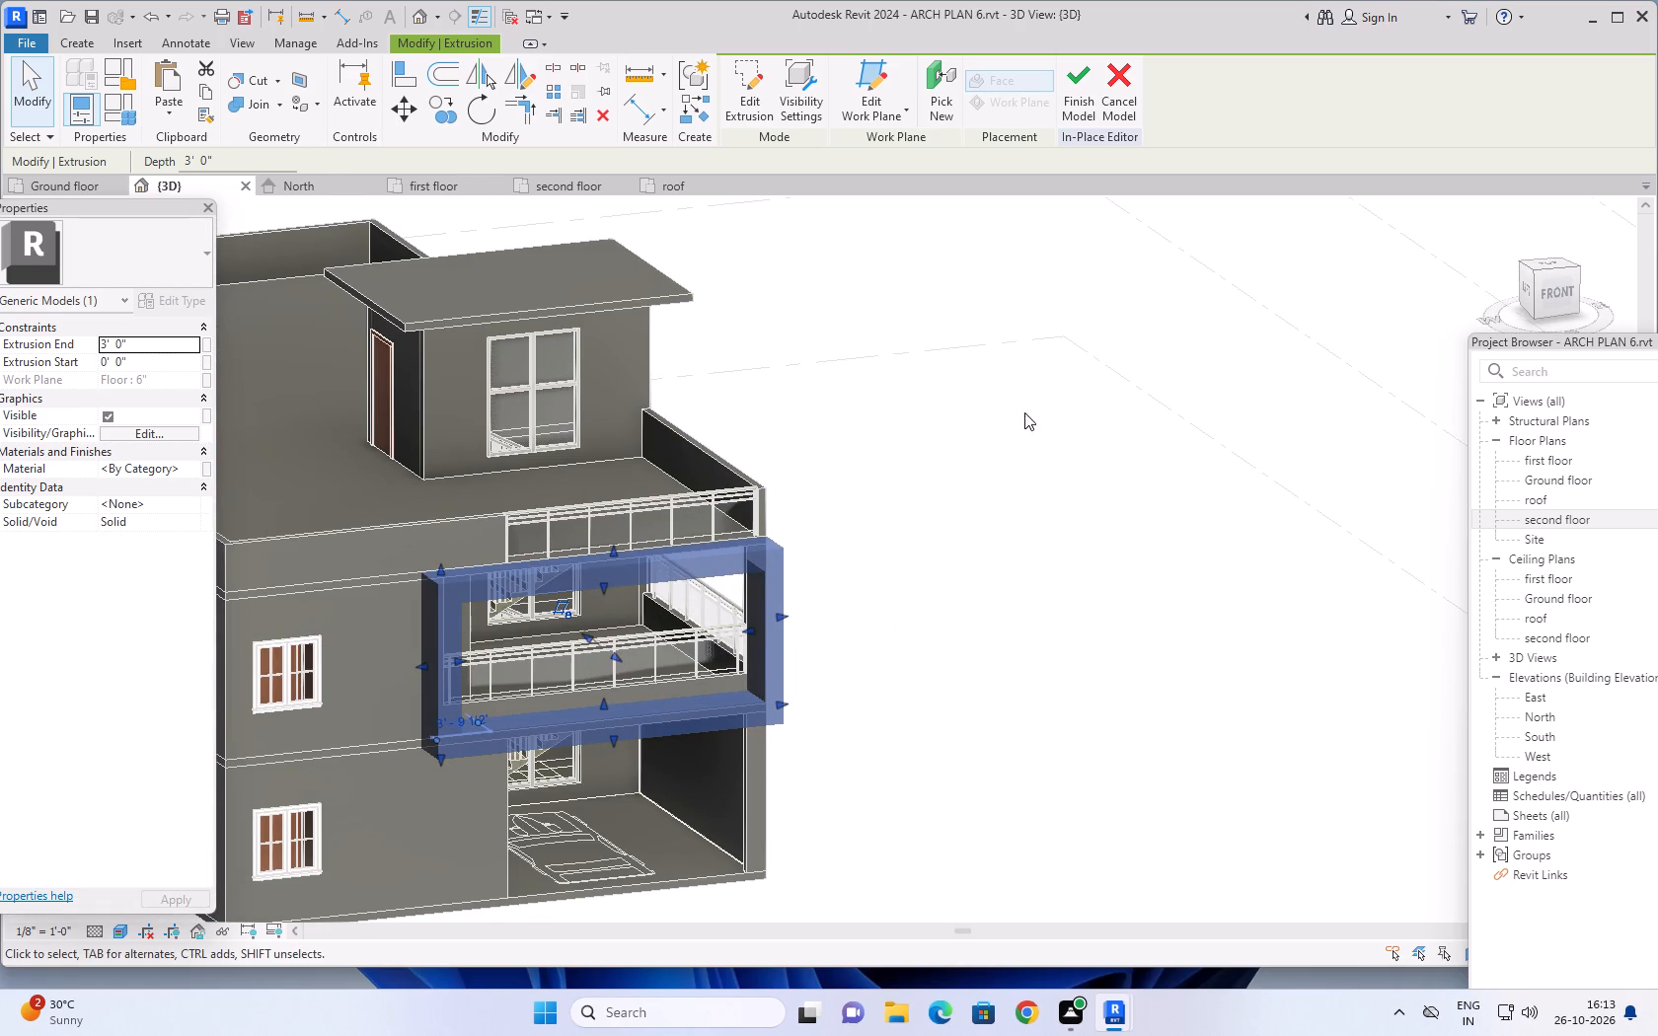
middle_click_drag(968, 506, 1193, 481)
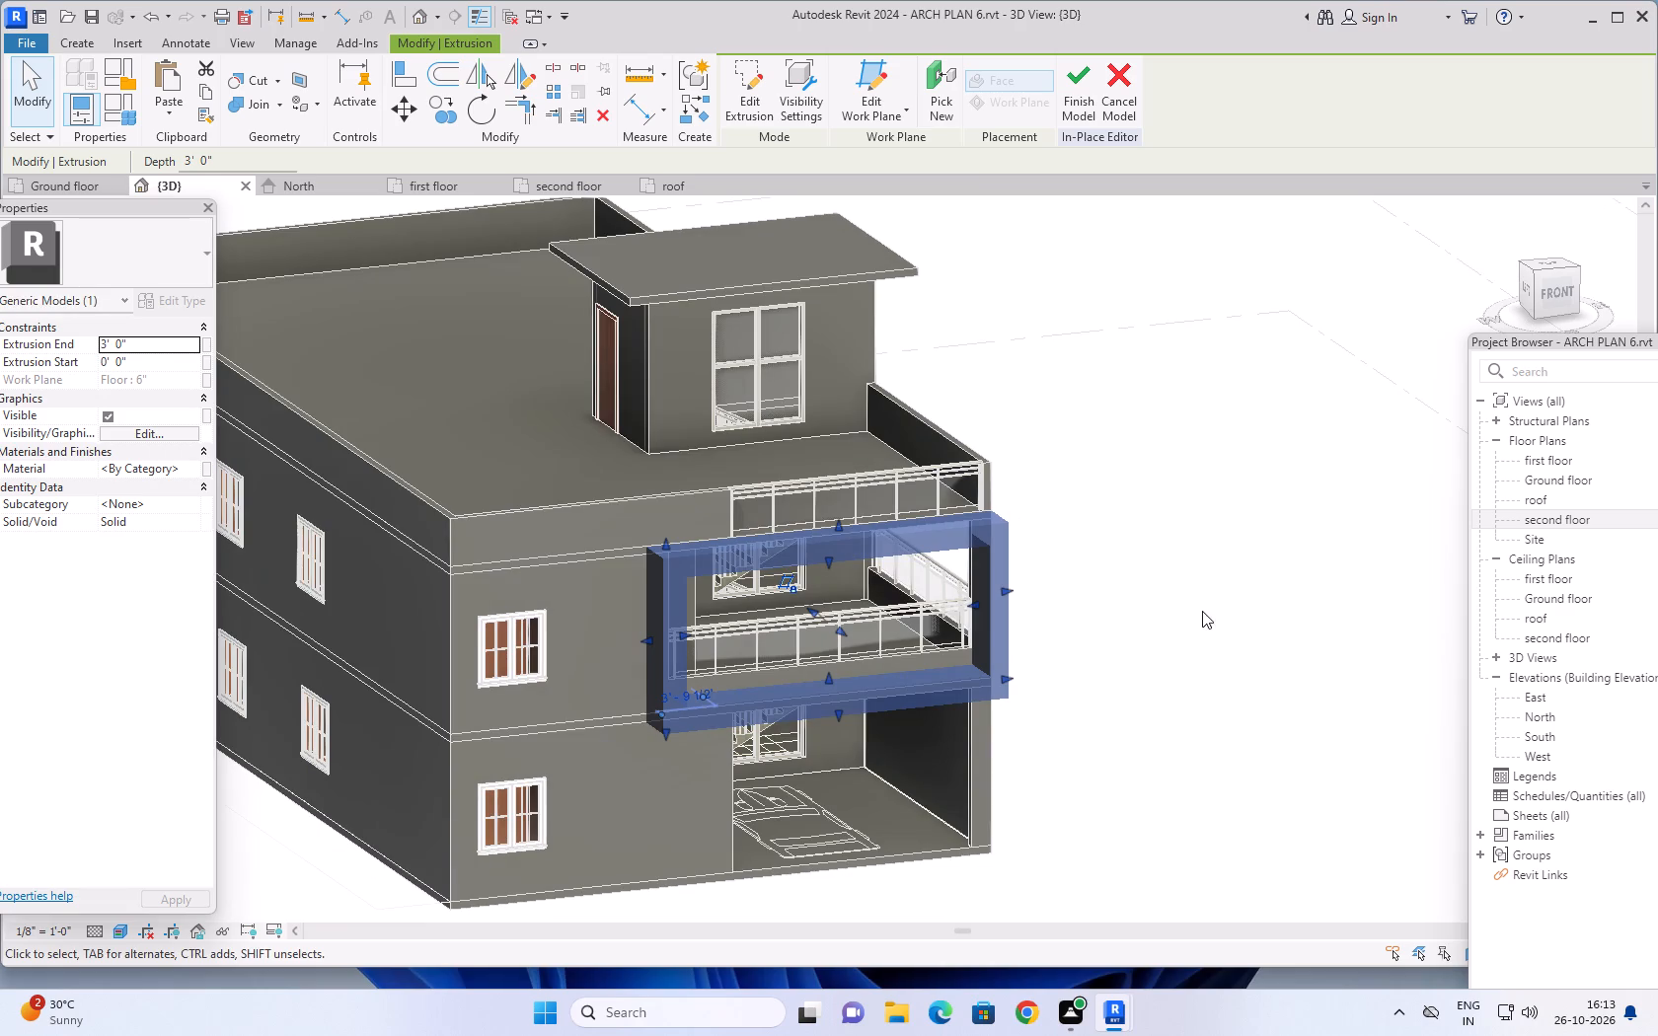
middle_click_drag(1203, 612, 1076, 535, "shift")
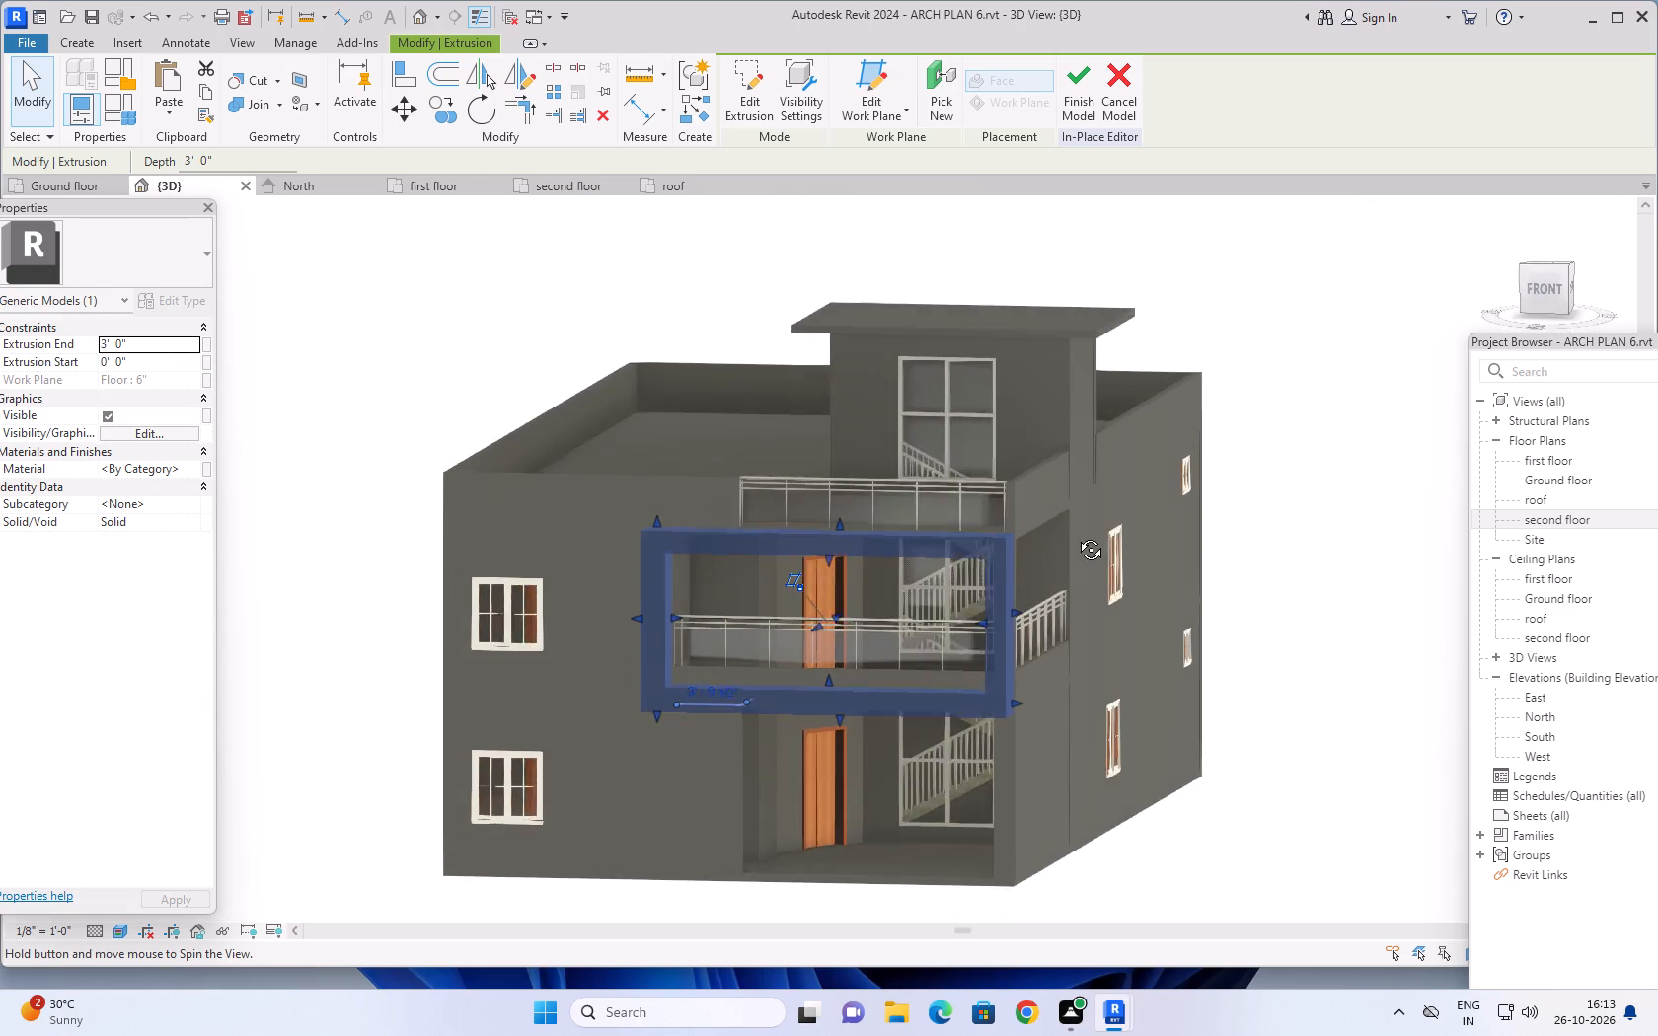
middle_click_drag(1076, 535, 513, 581, "shift")
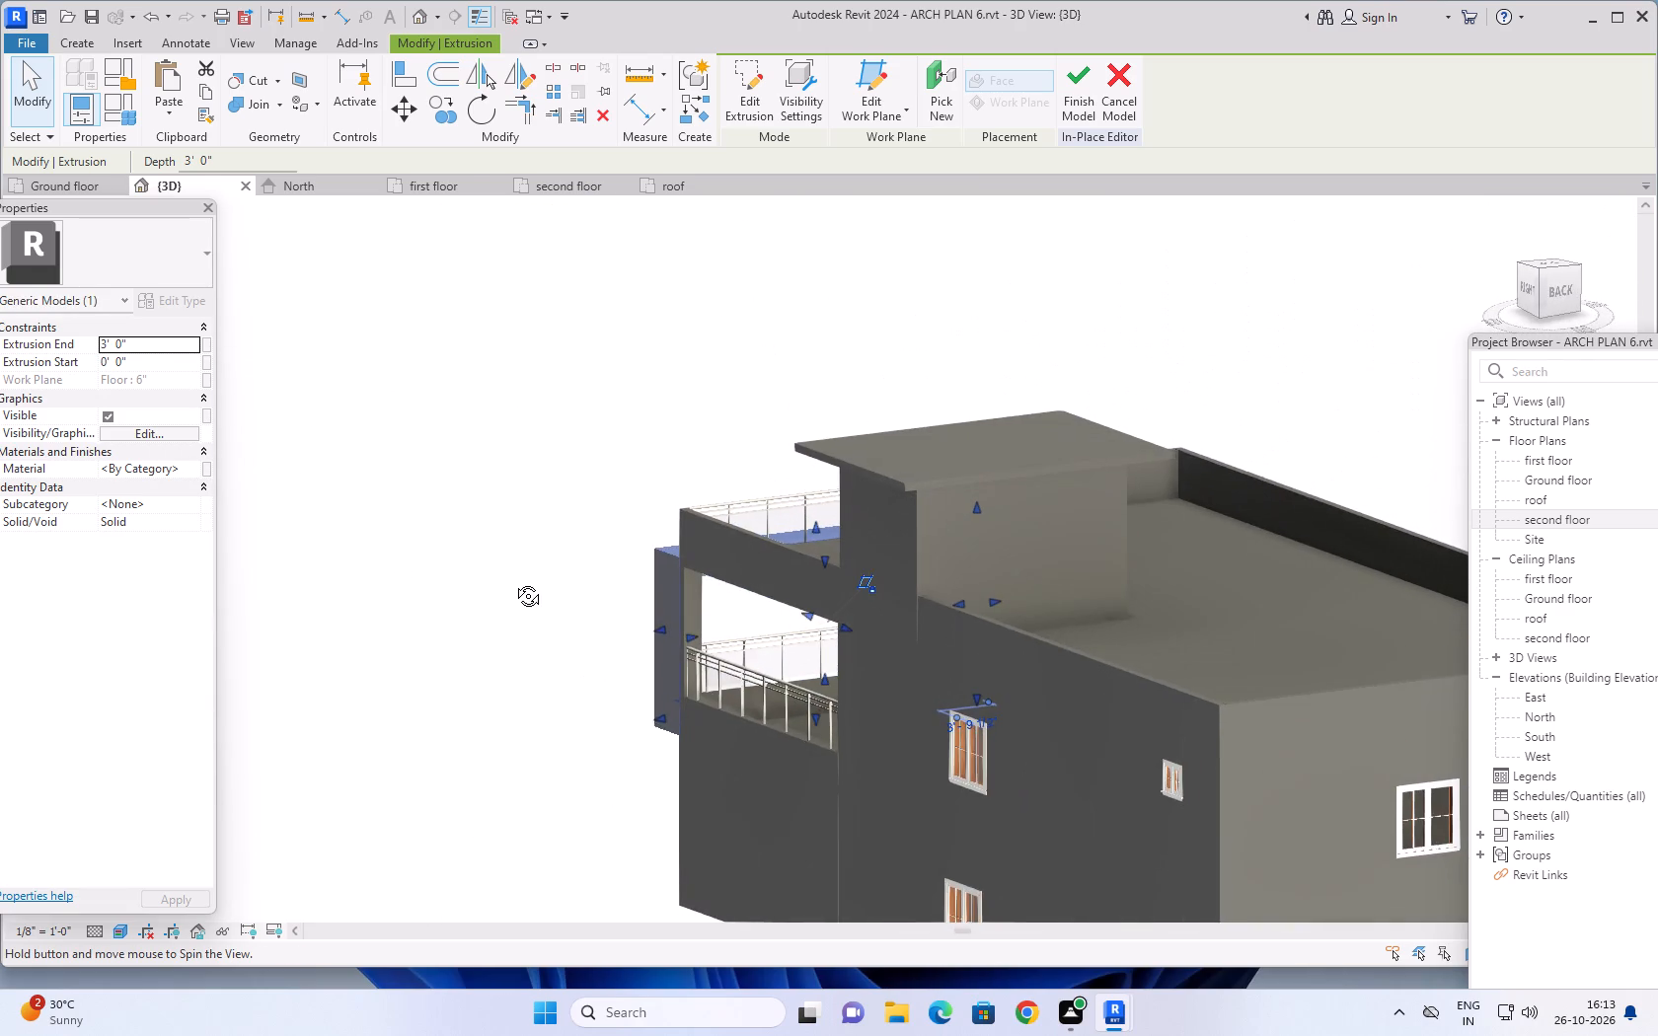
middle_click_drag(513, 581, 1193, 464, "shift")
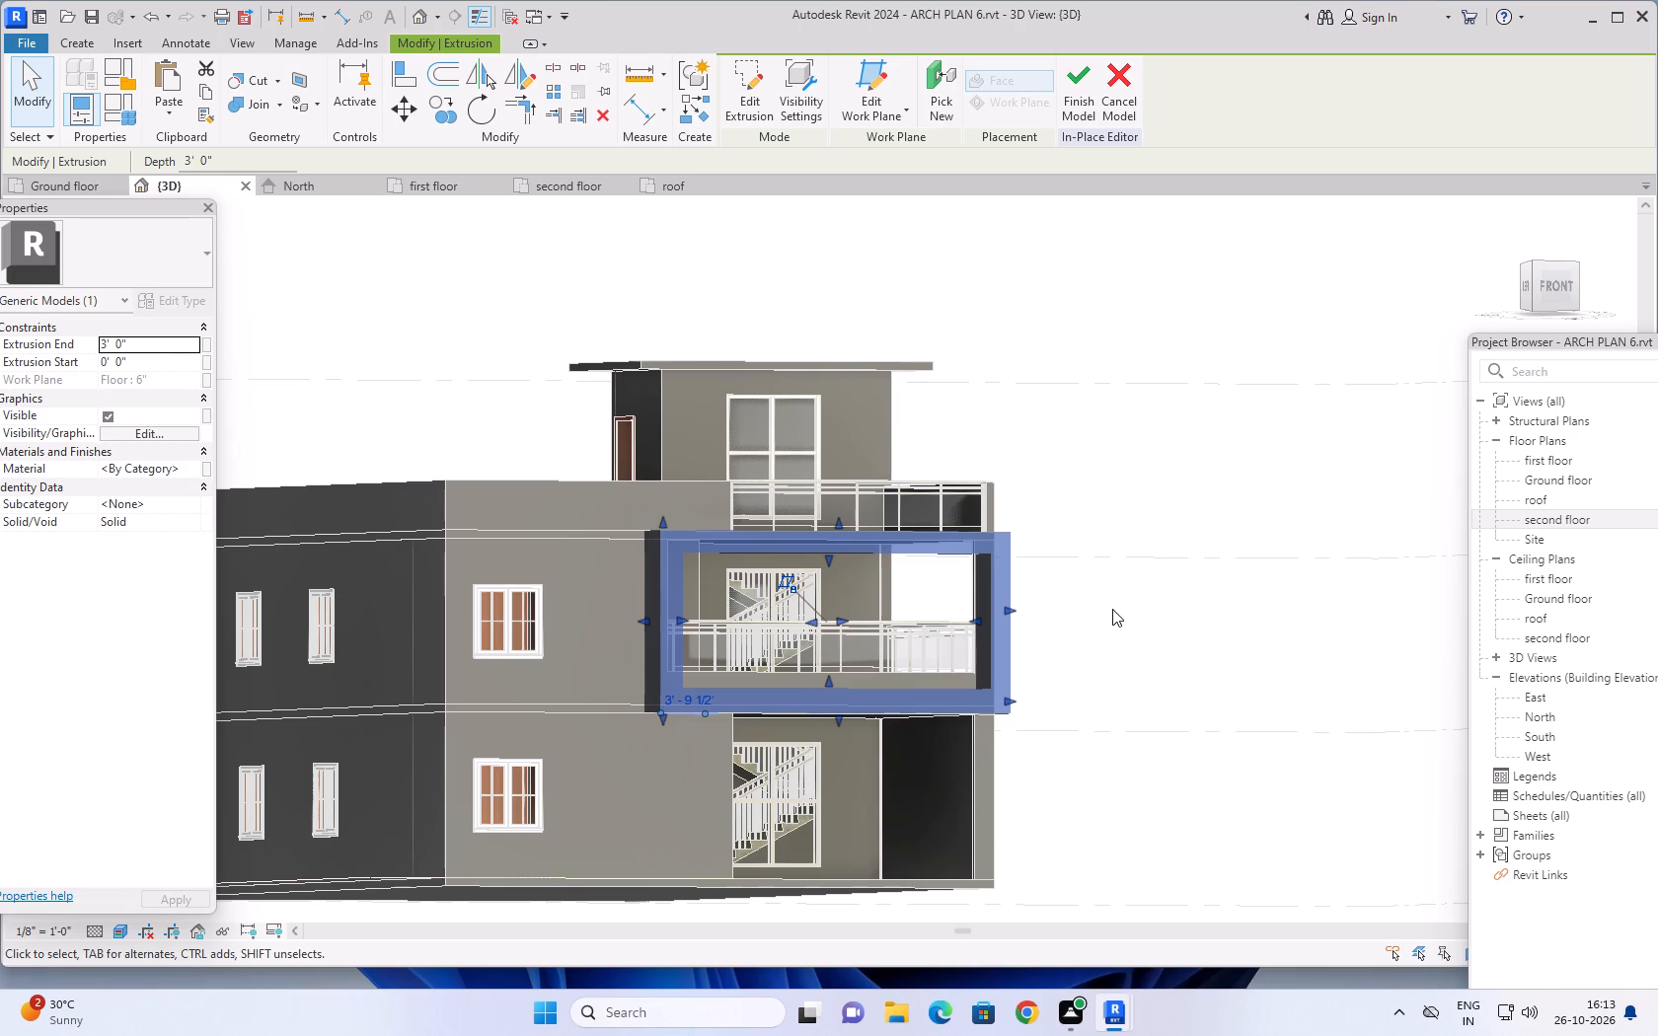
middle_click_drag(1112, 609, 1103, 703, "shift")
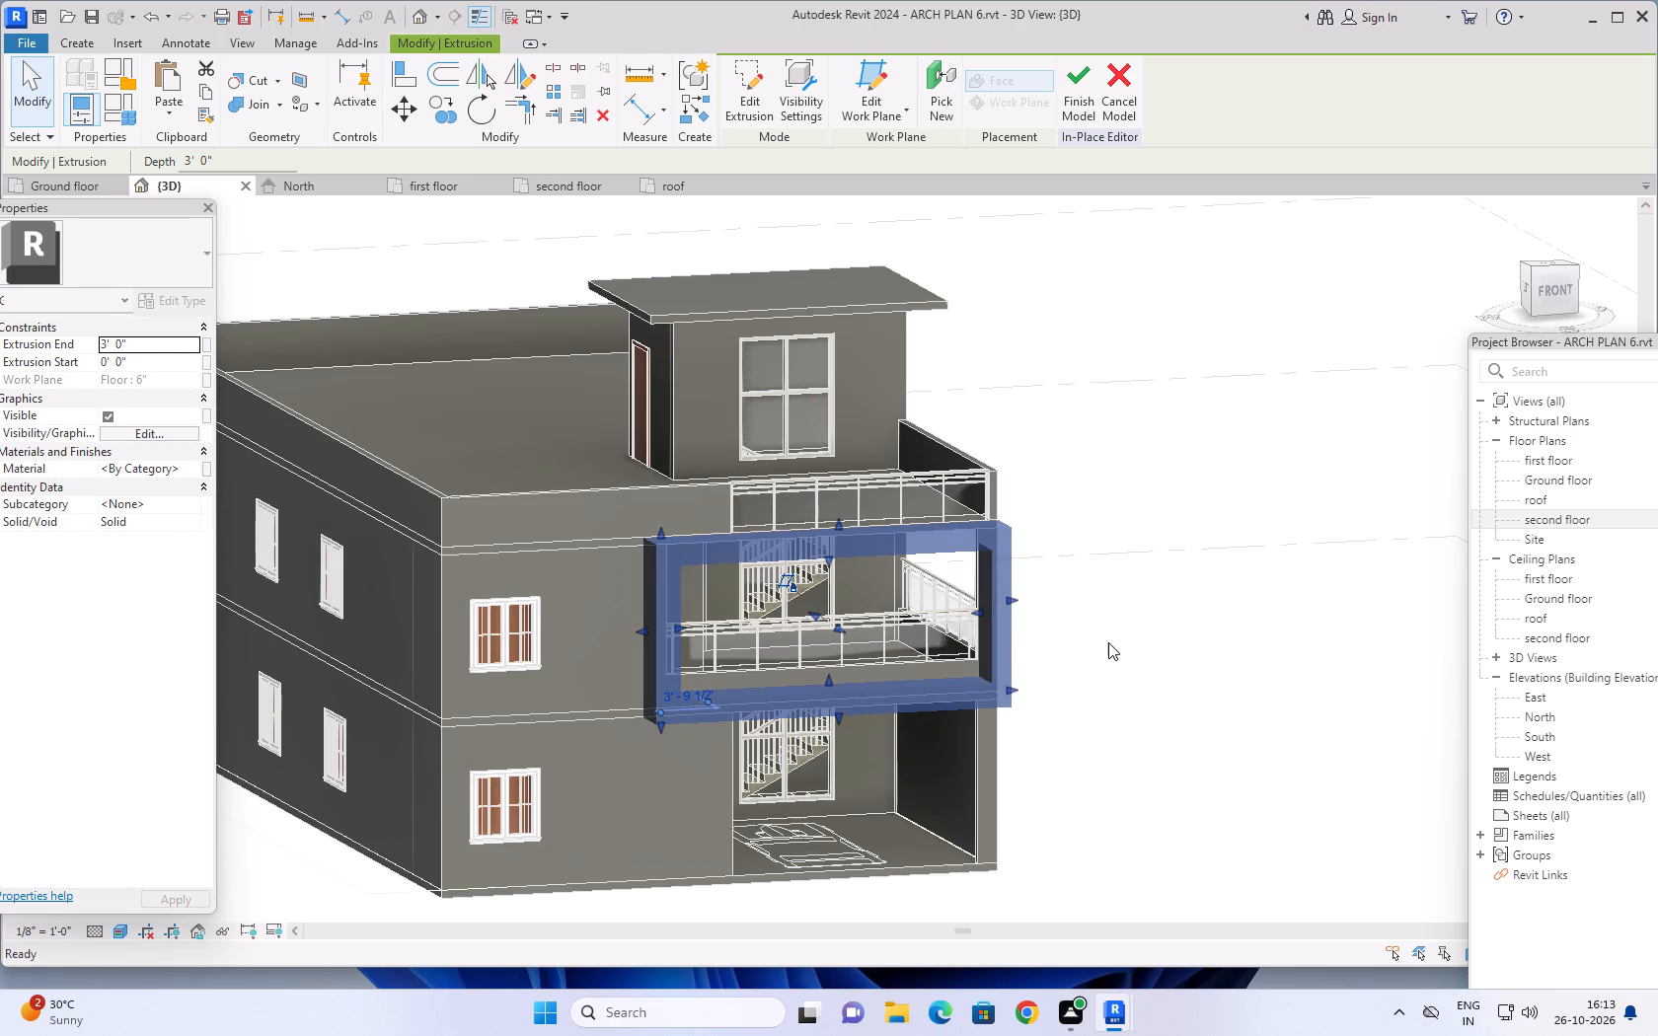
left_click(1100, 597)
middle_click_drag(1106, 631, 1110, 621)
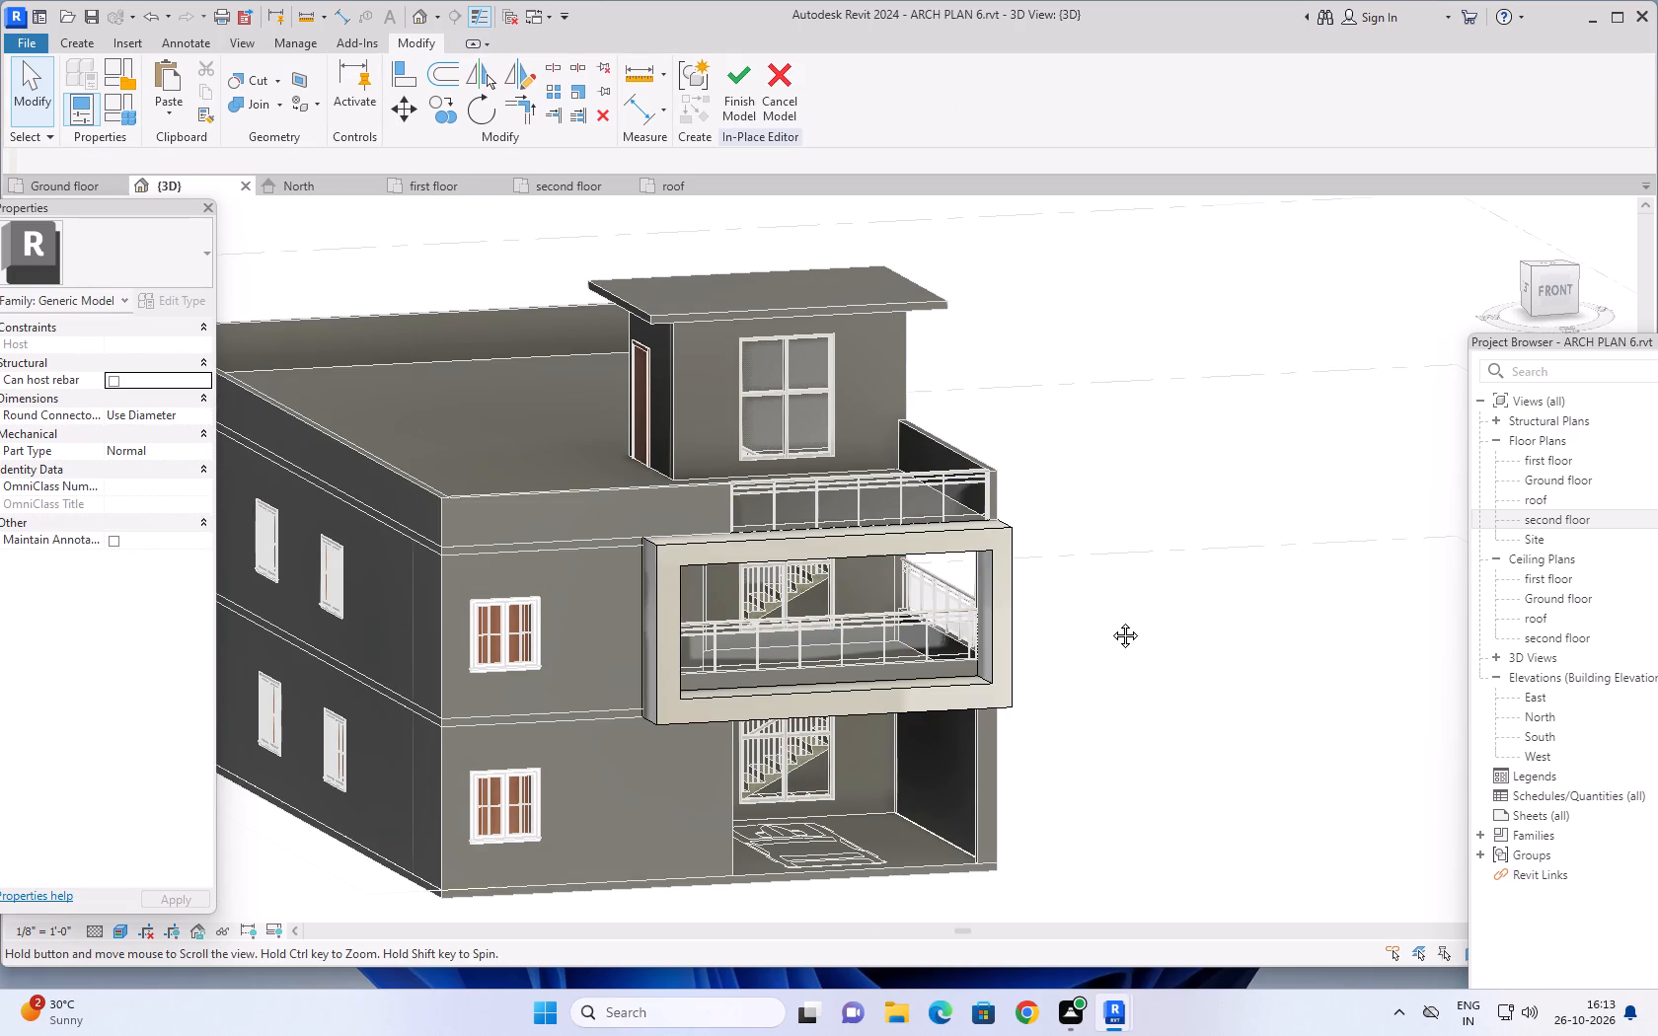
middle_click_drag(1110, 621, 1113, 603)
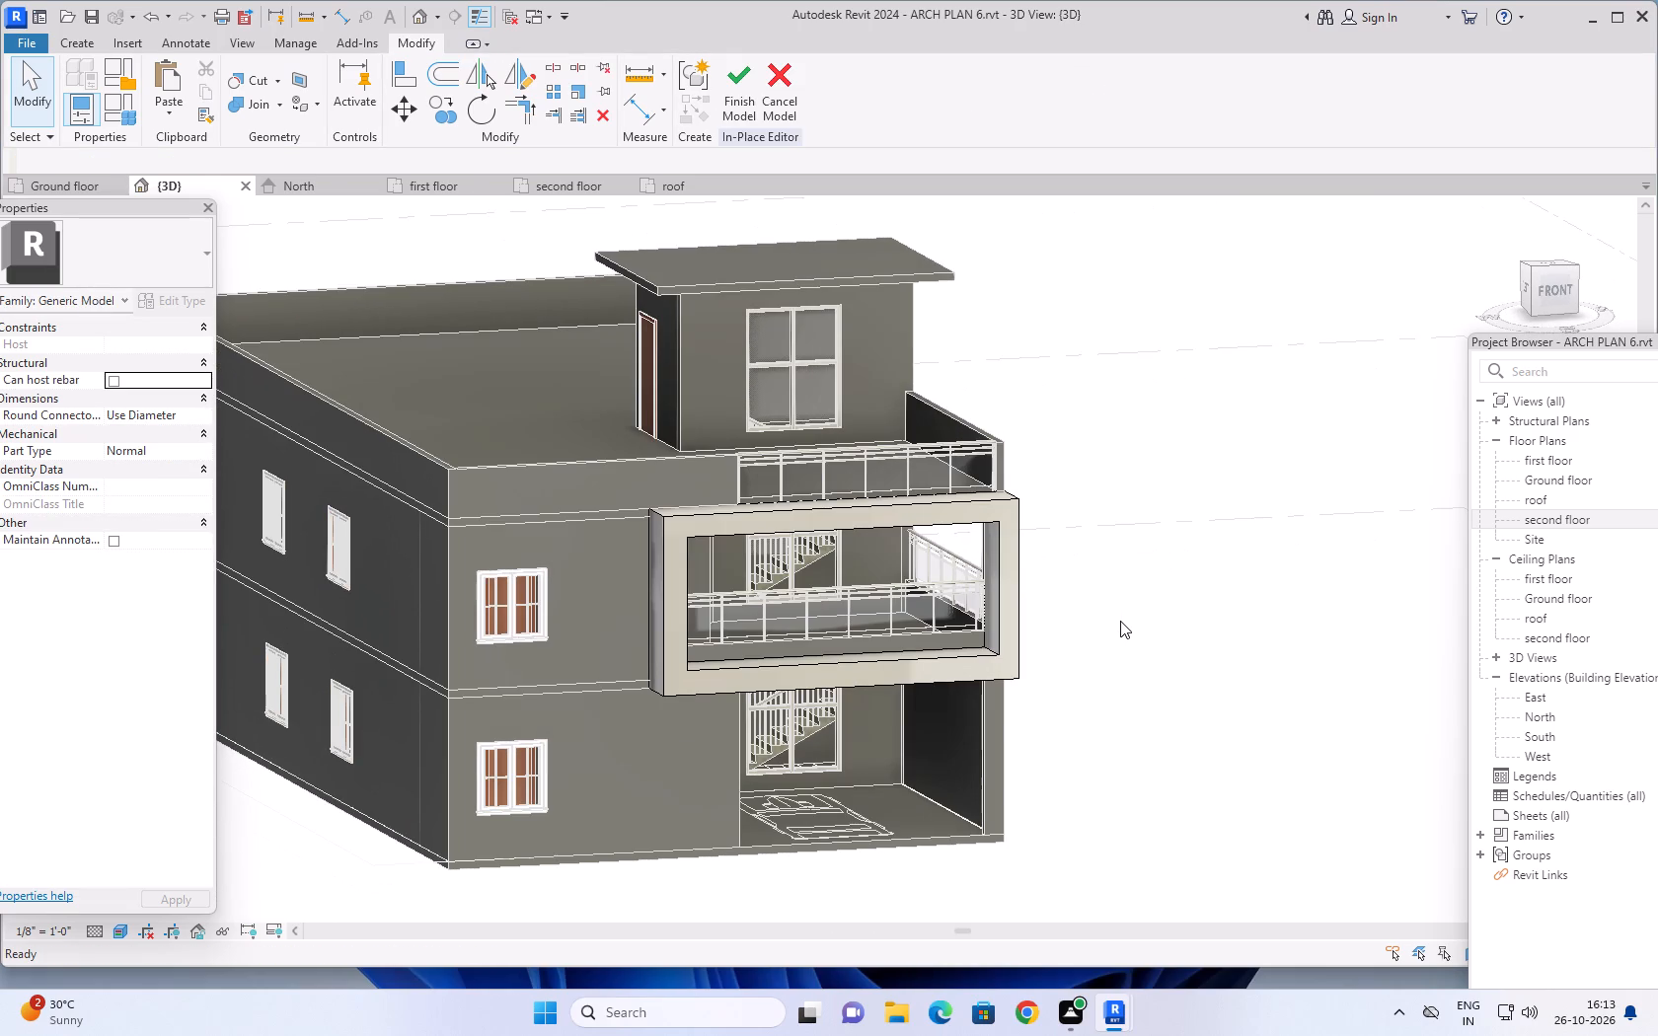
middle_click_drag(1120, 621, 1231, 613, "shift")
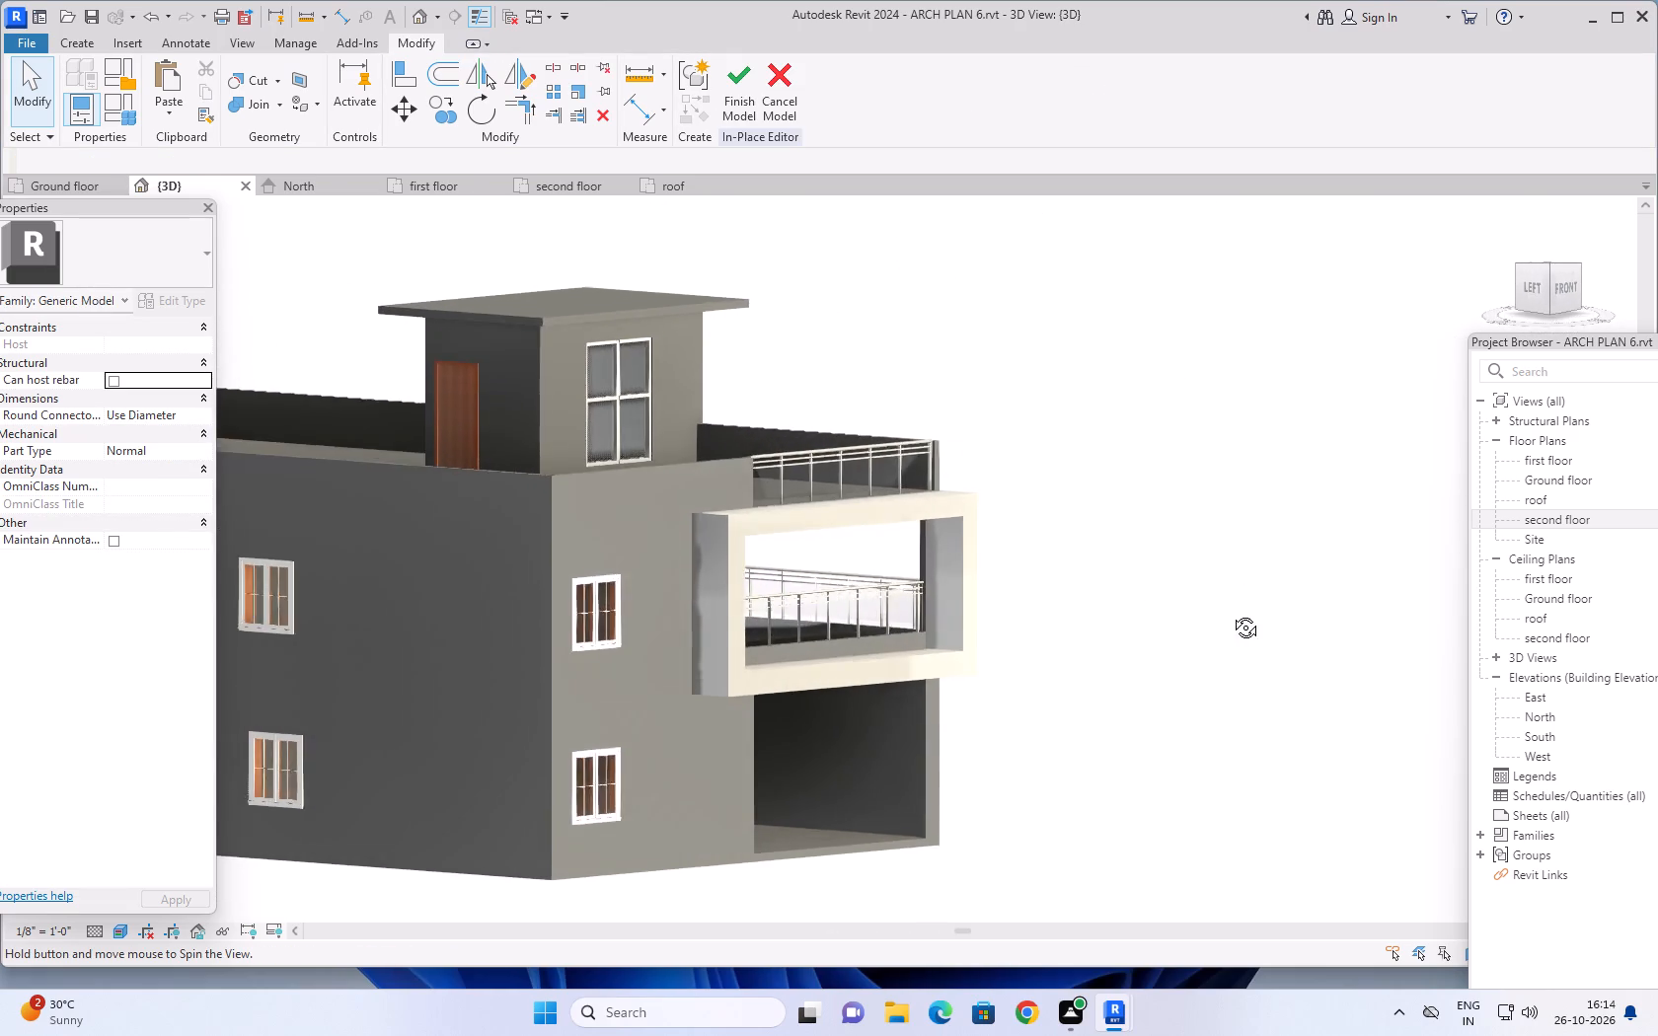
middle_click_drag(1231, 613, 766, 789, "shift")
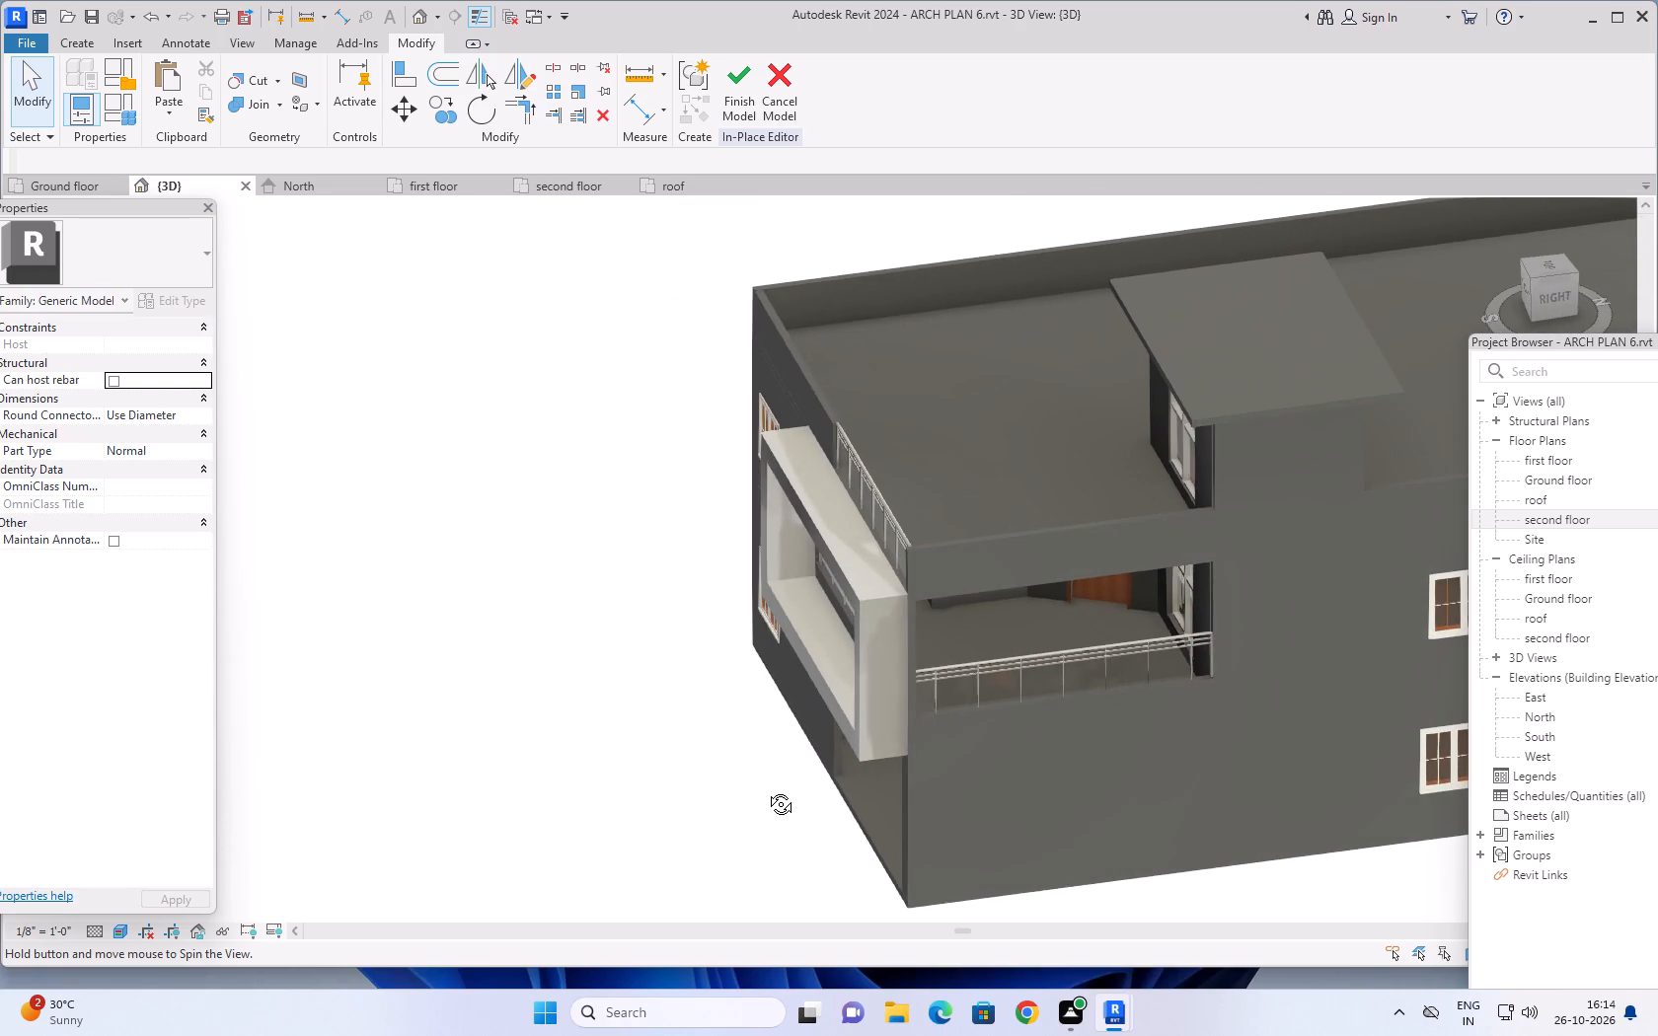
Examine the front facade and the projecting balcony frame from the front, from below and from both sides of the house.
middle_click_drag(766, 789, 1086, 703, "shift")
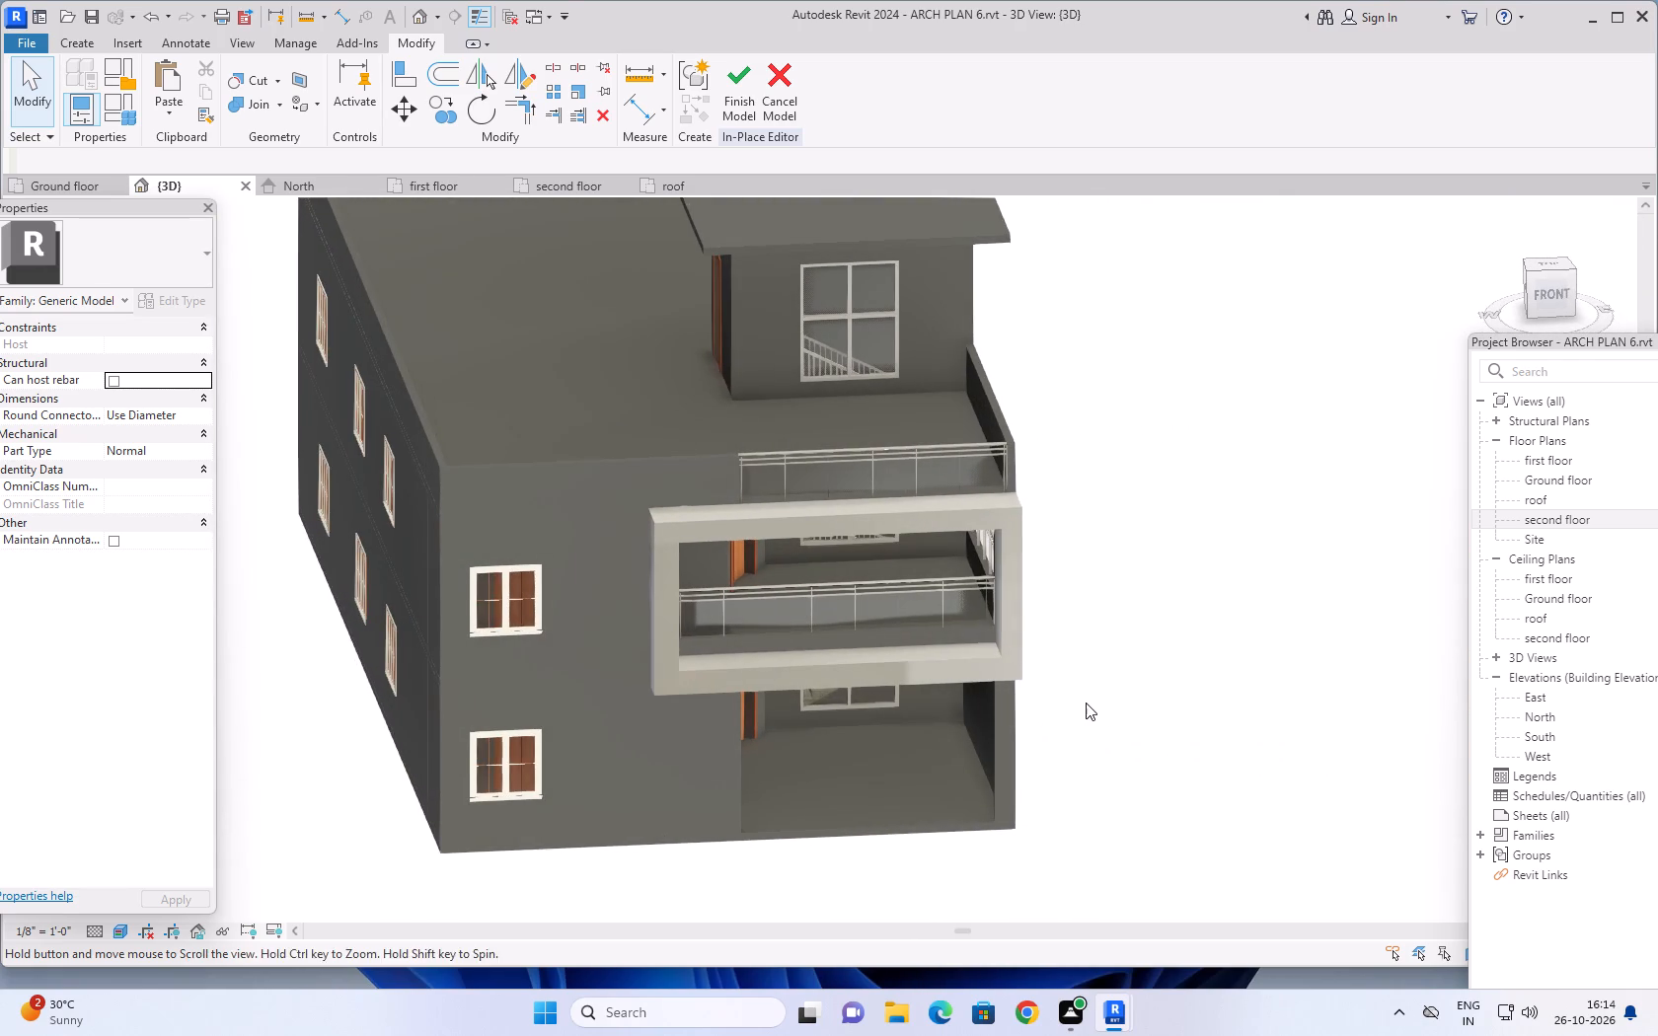
middle_click_drag(1086, 703, 1085, 703, "shift")
middle_click_drag(1080, 706, 1102, 679)
middle_click_drag(1103, 696, 1171, 616, "shift")
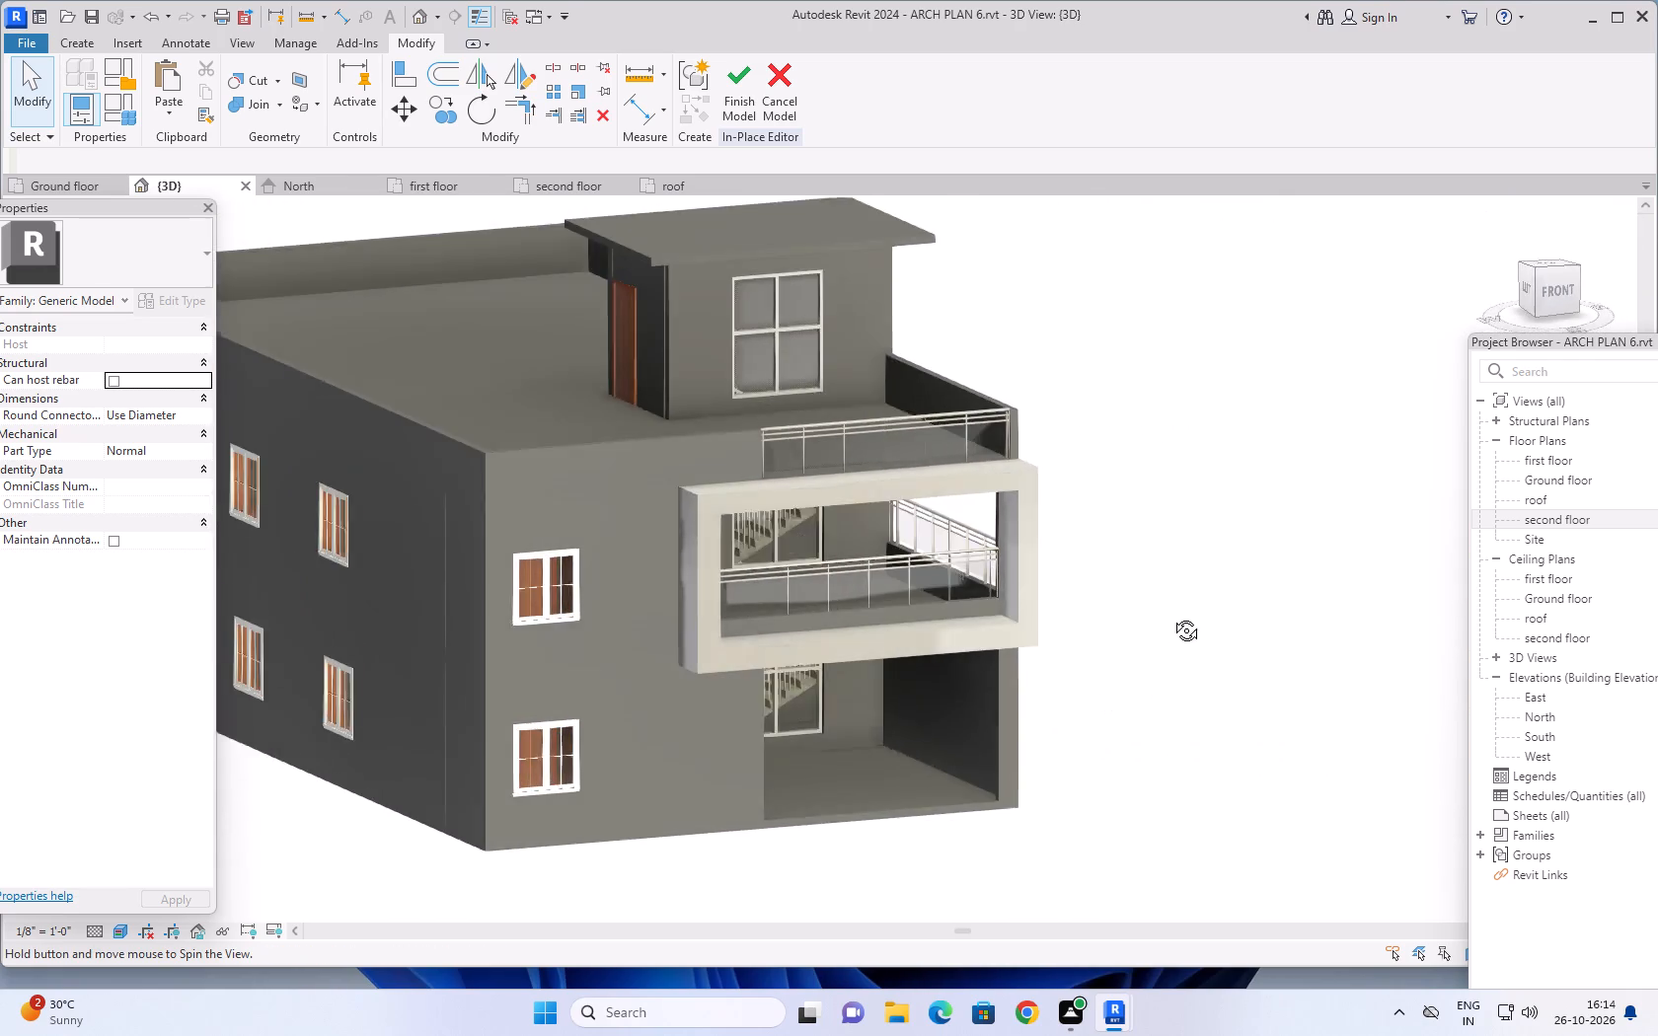
middle_click_drag(1171, 616, 1158, 538, "shift")
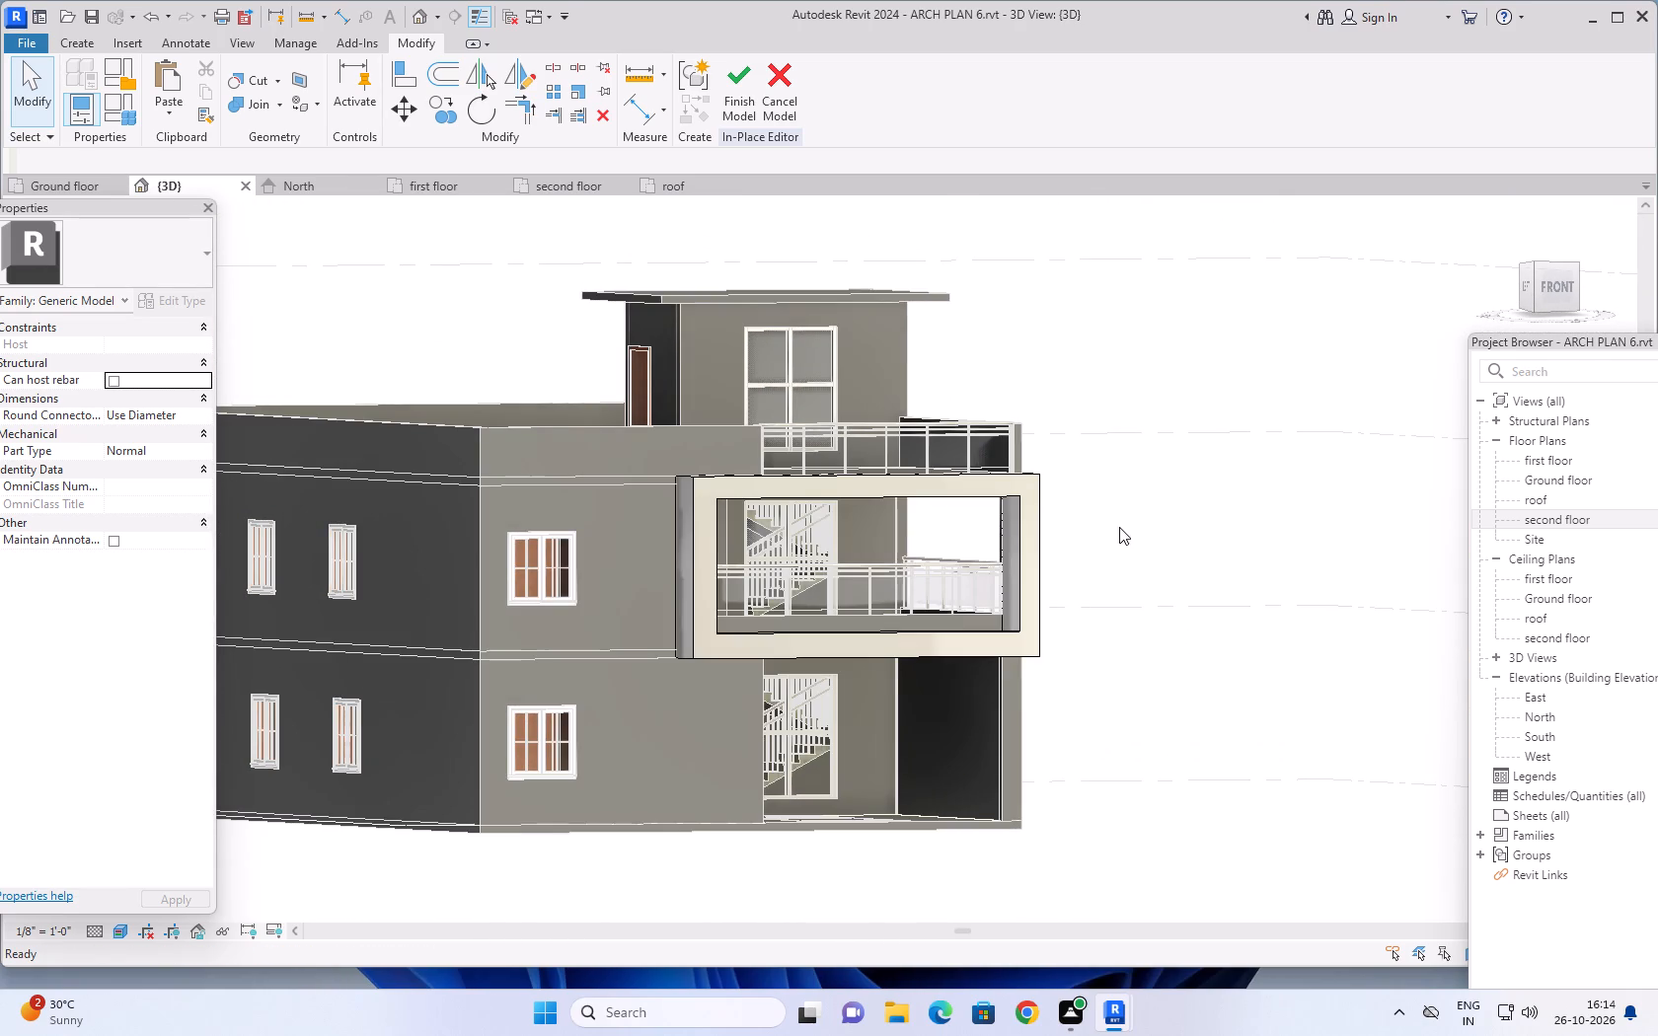
middle_click_drag(1119, 527, 1168, 566)
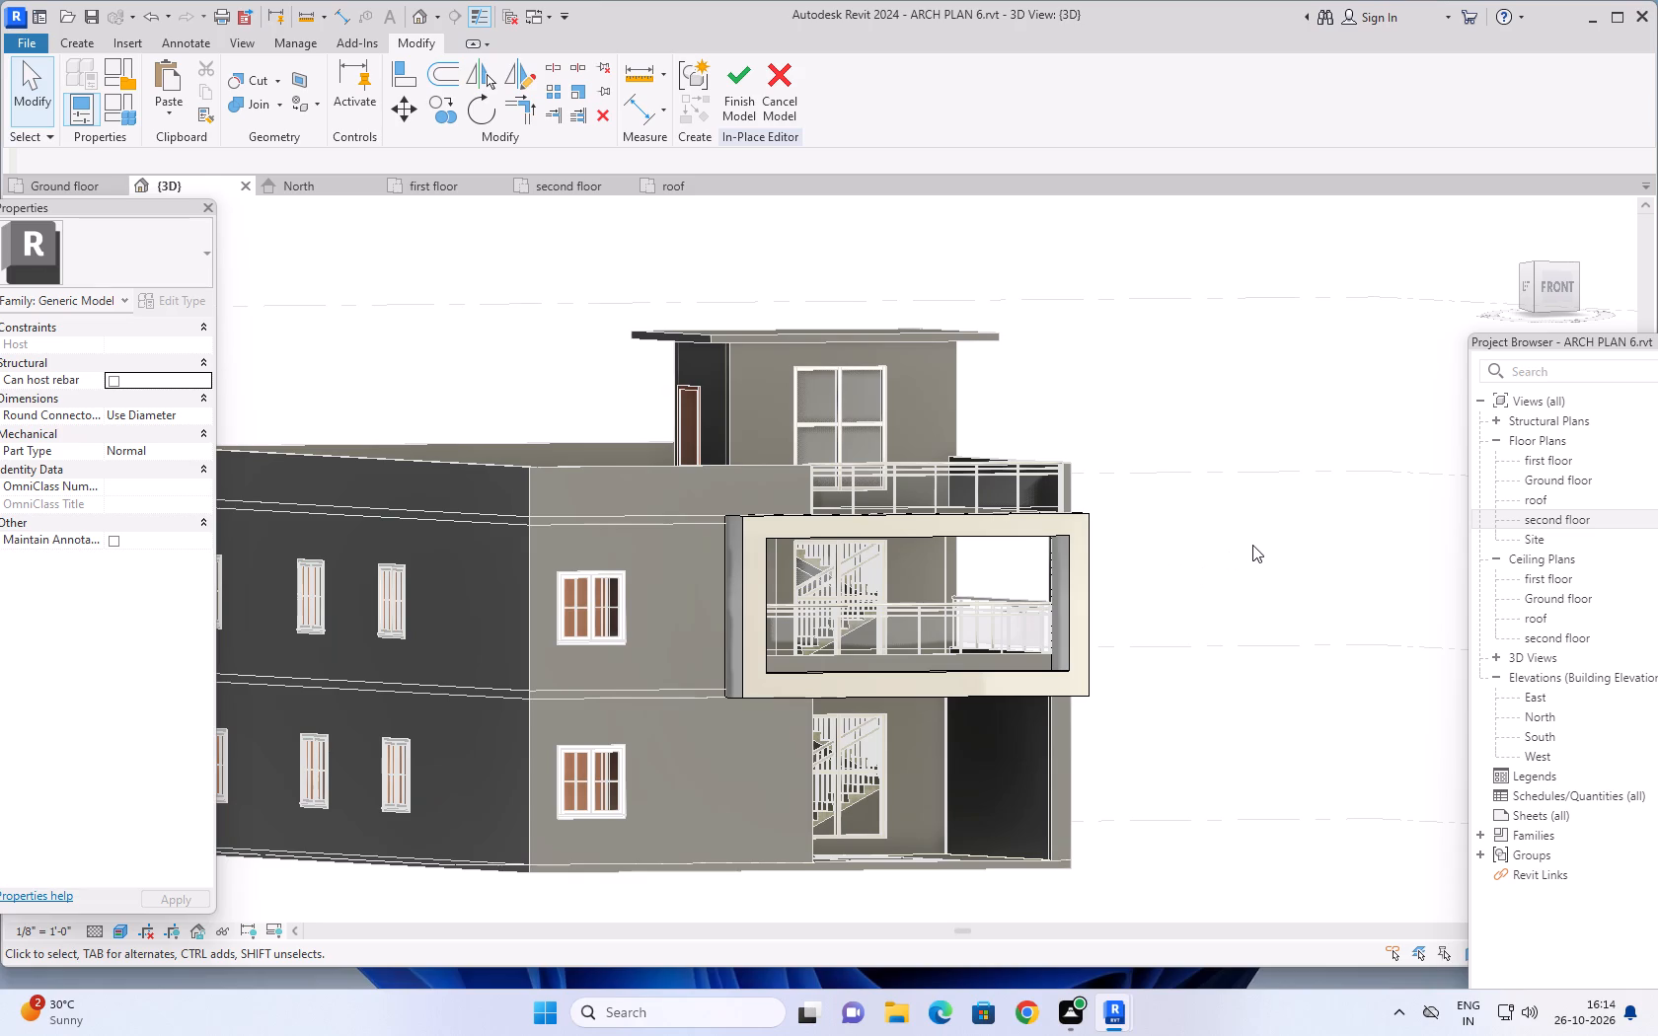
scroll(1252, 545, "down", 2)
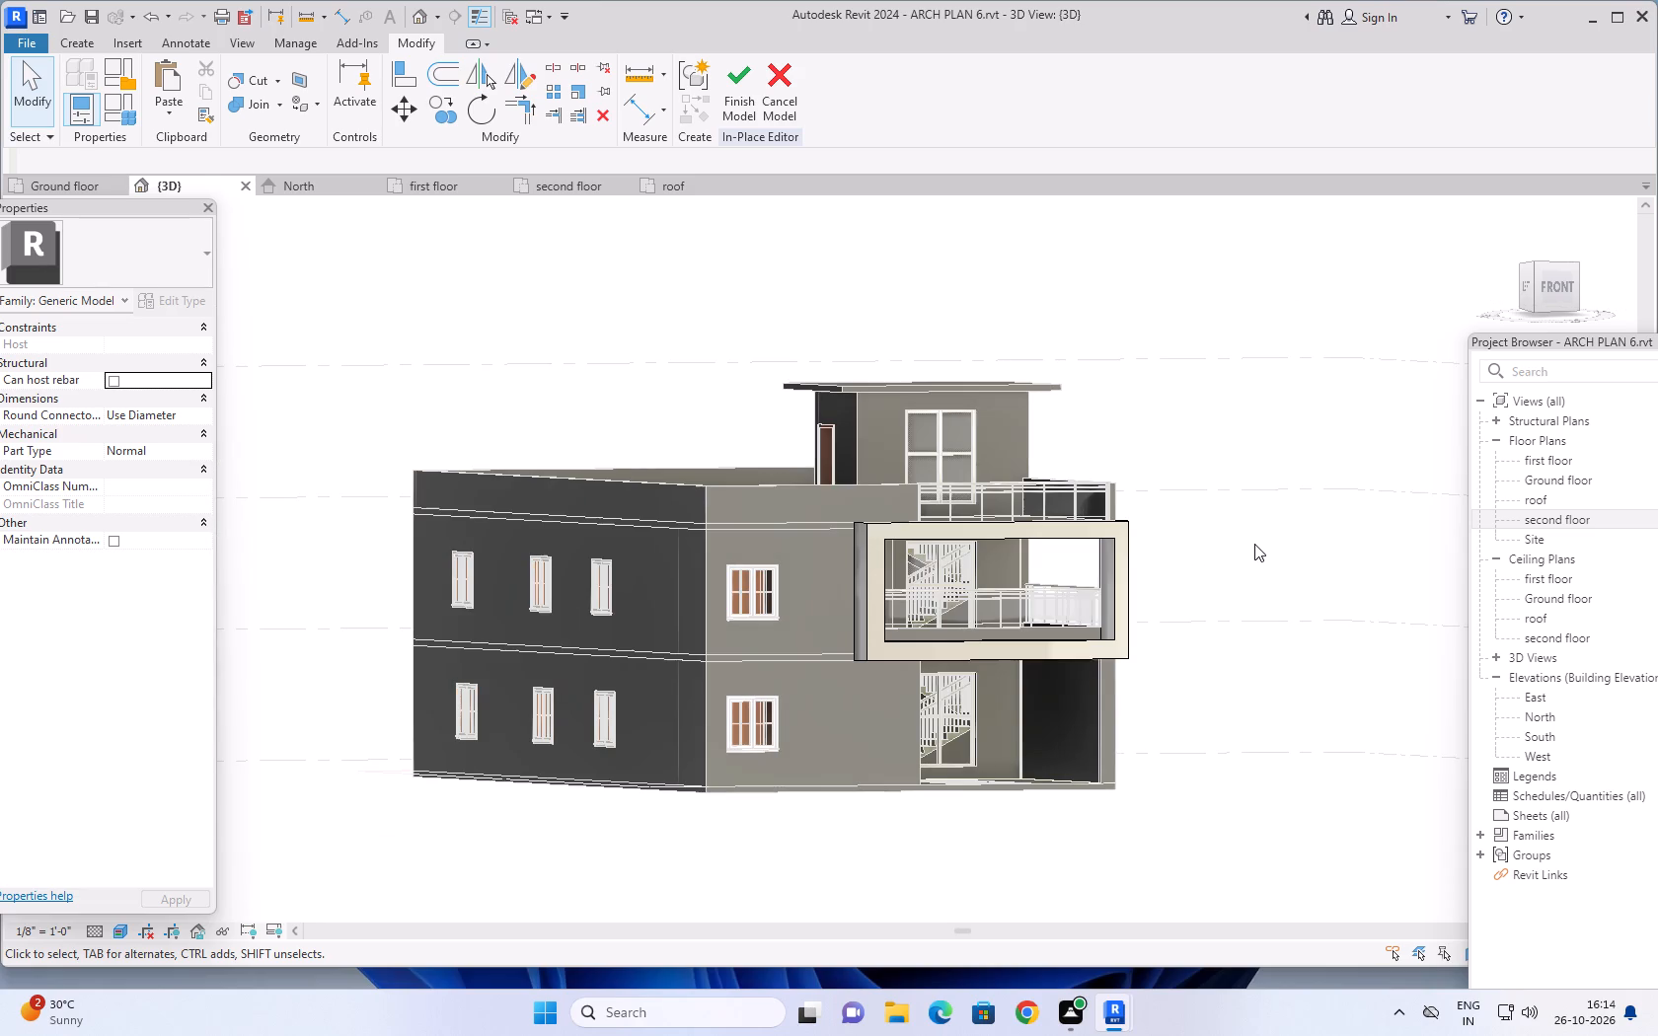
middle_click_drag(1257, 541, 1195, 564, "shift")
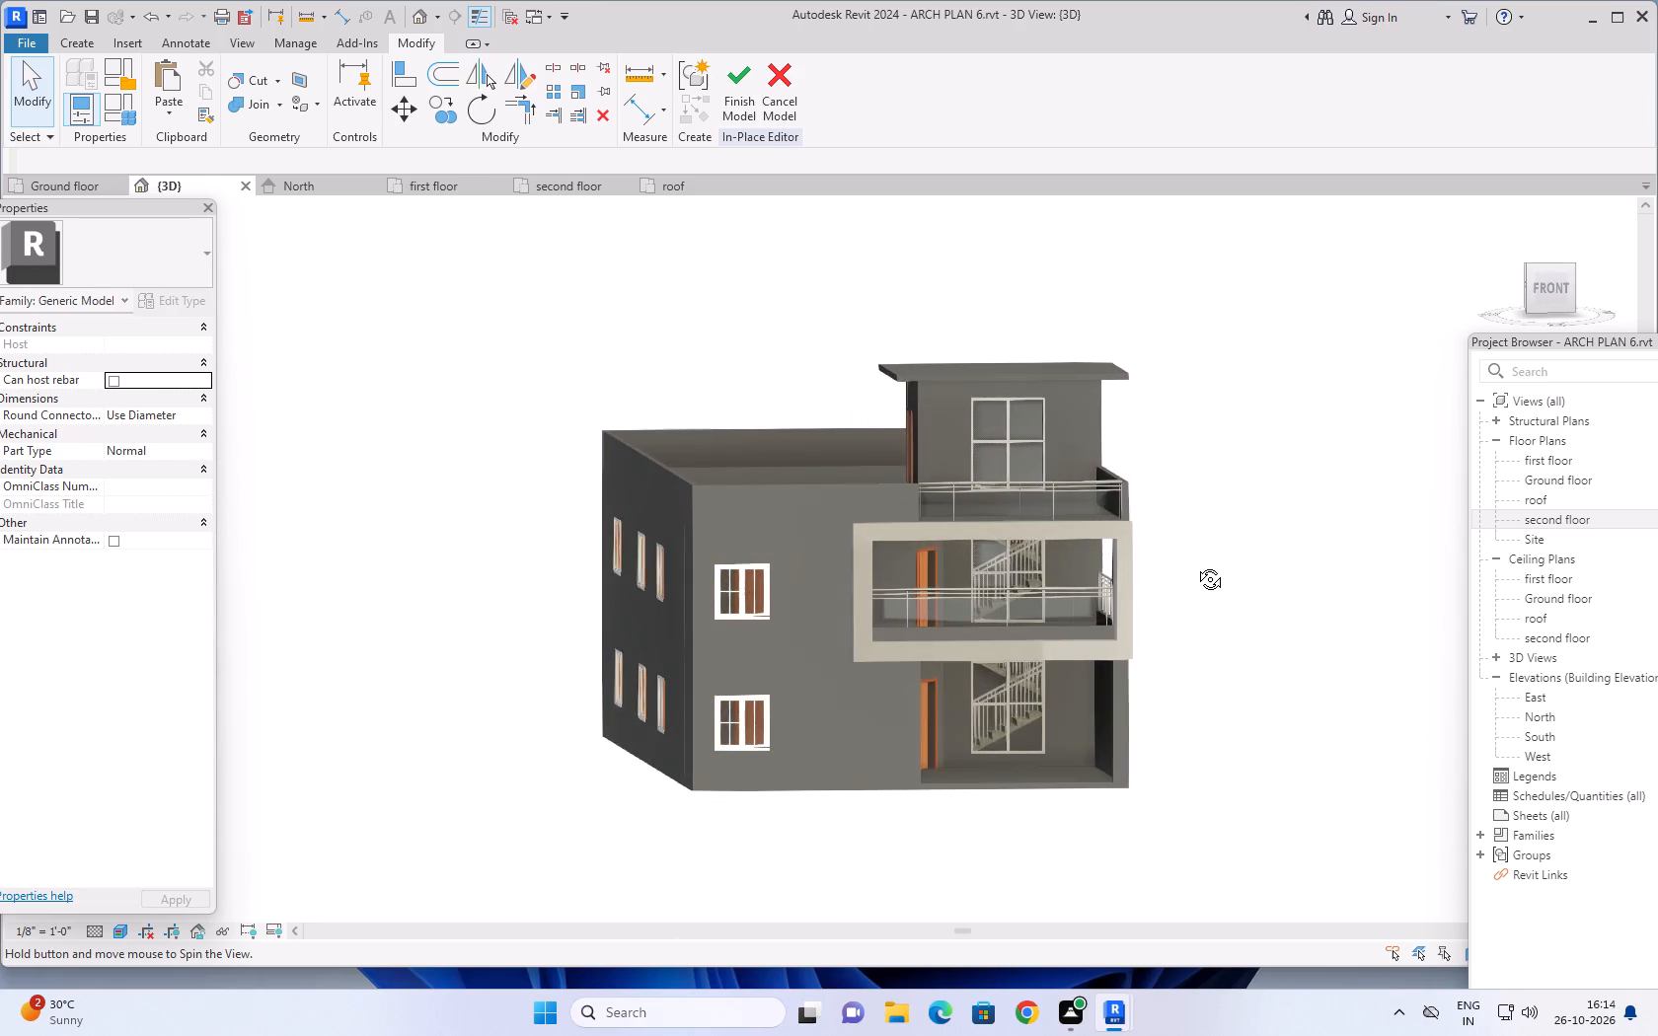
middle_click_drag(1195, 564, 1196, 549, "shift")
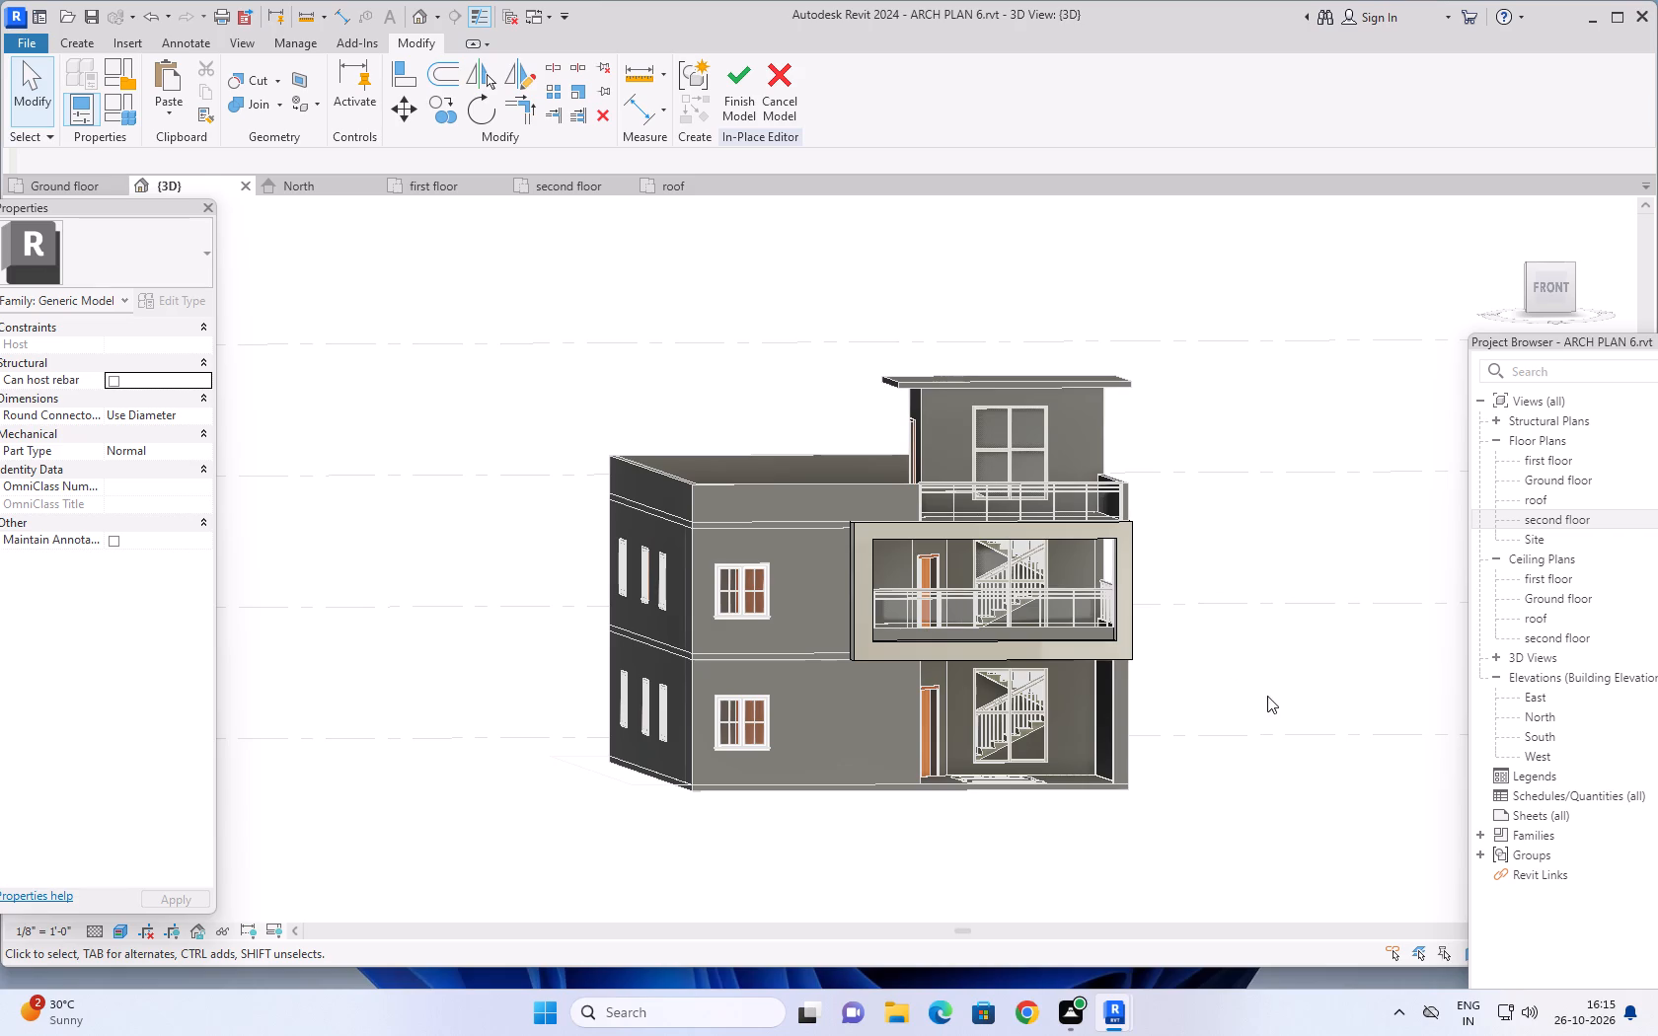
scroll(1268, 736, "down", 1)
middle_click_drag(1218, 780, 1253, 777)
middle_click_drag(572, 585, 644, 740)
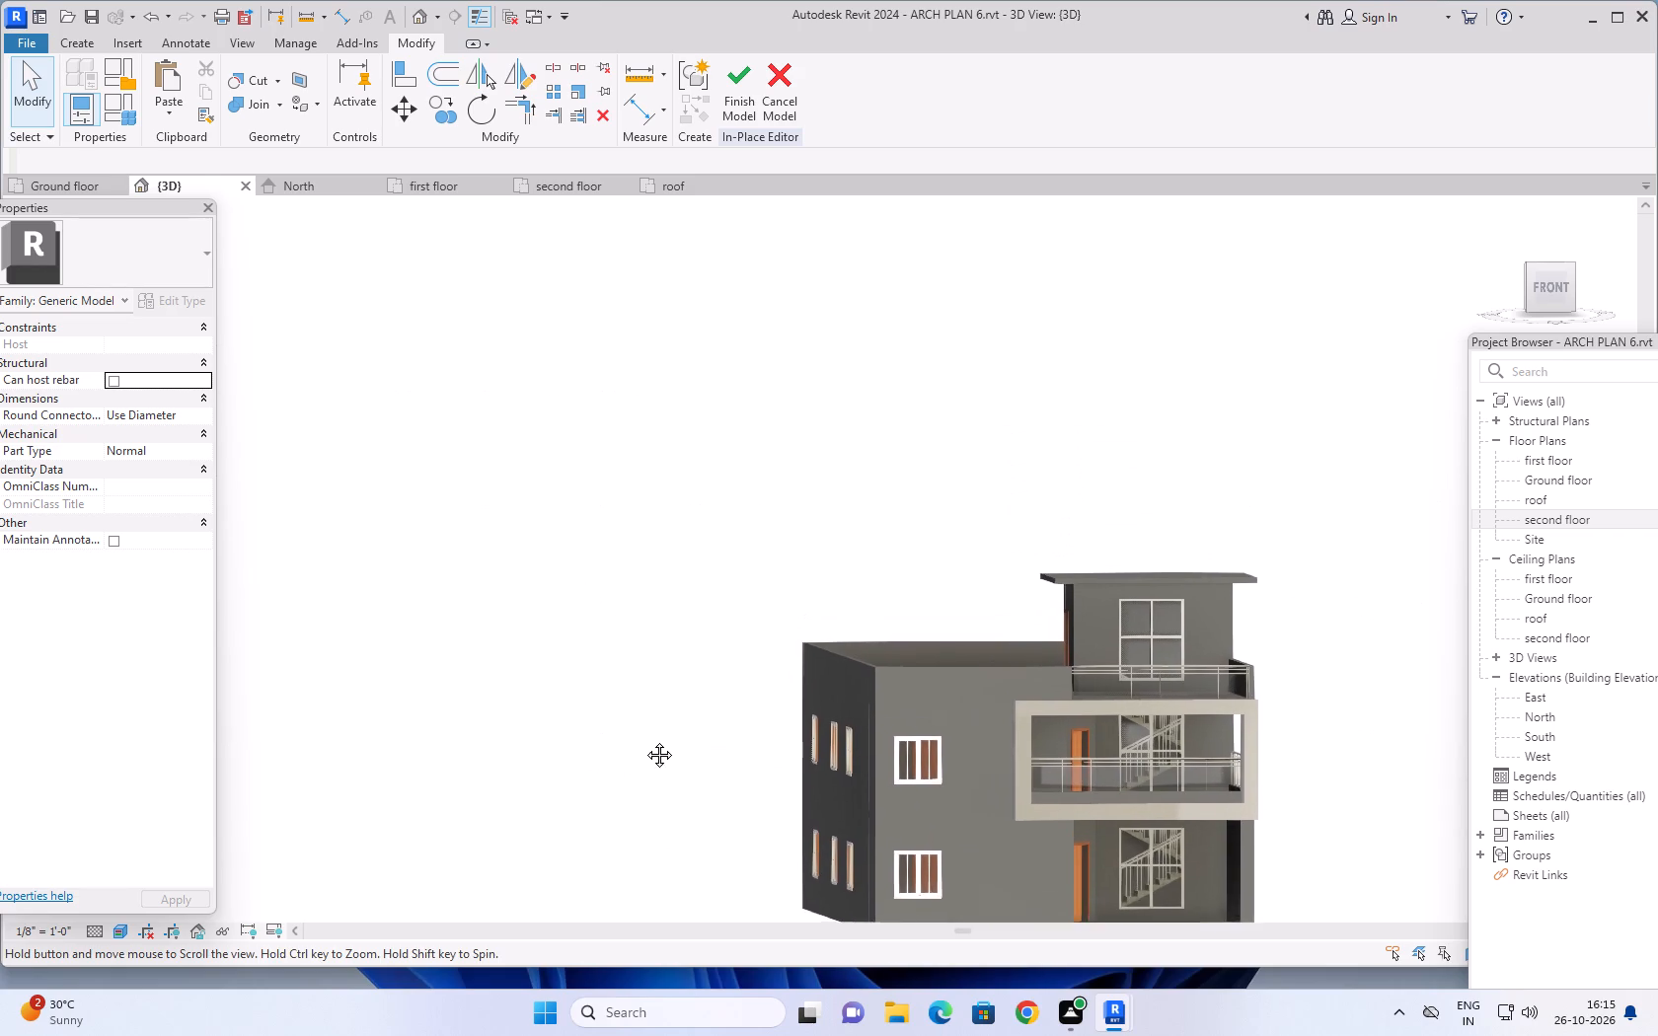
middle_click_drag(644, 740, 535, 638)
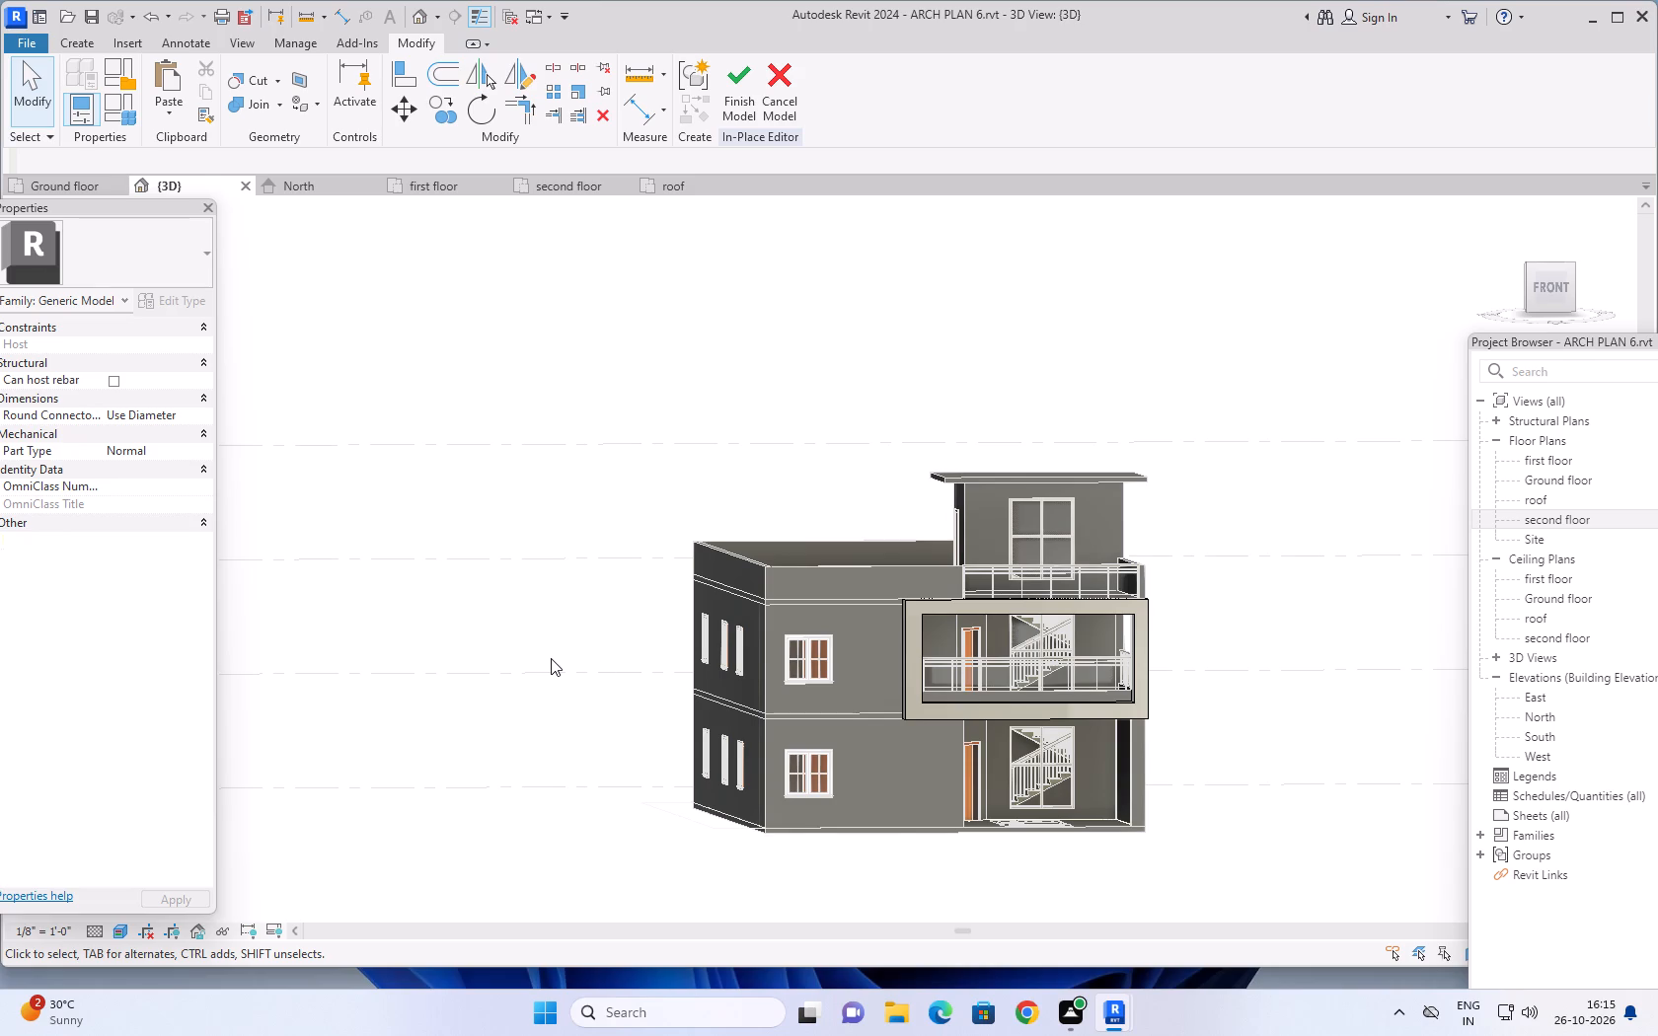
middle_click_drag(1318, 614, 1261, 612)
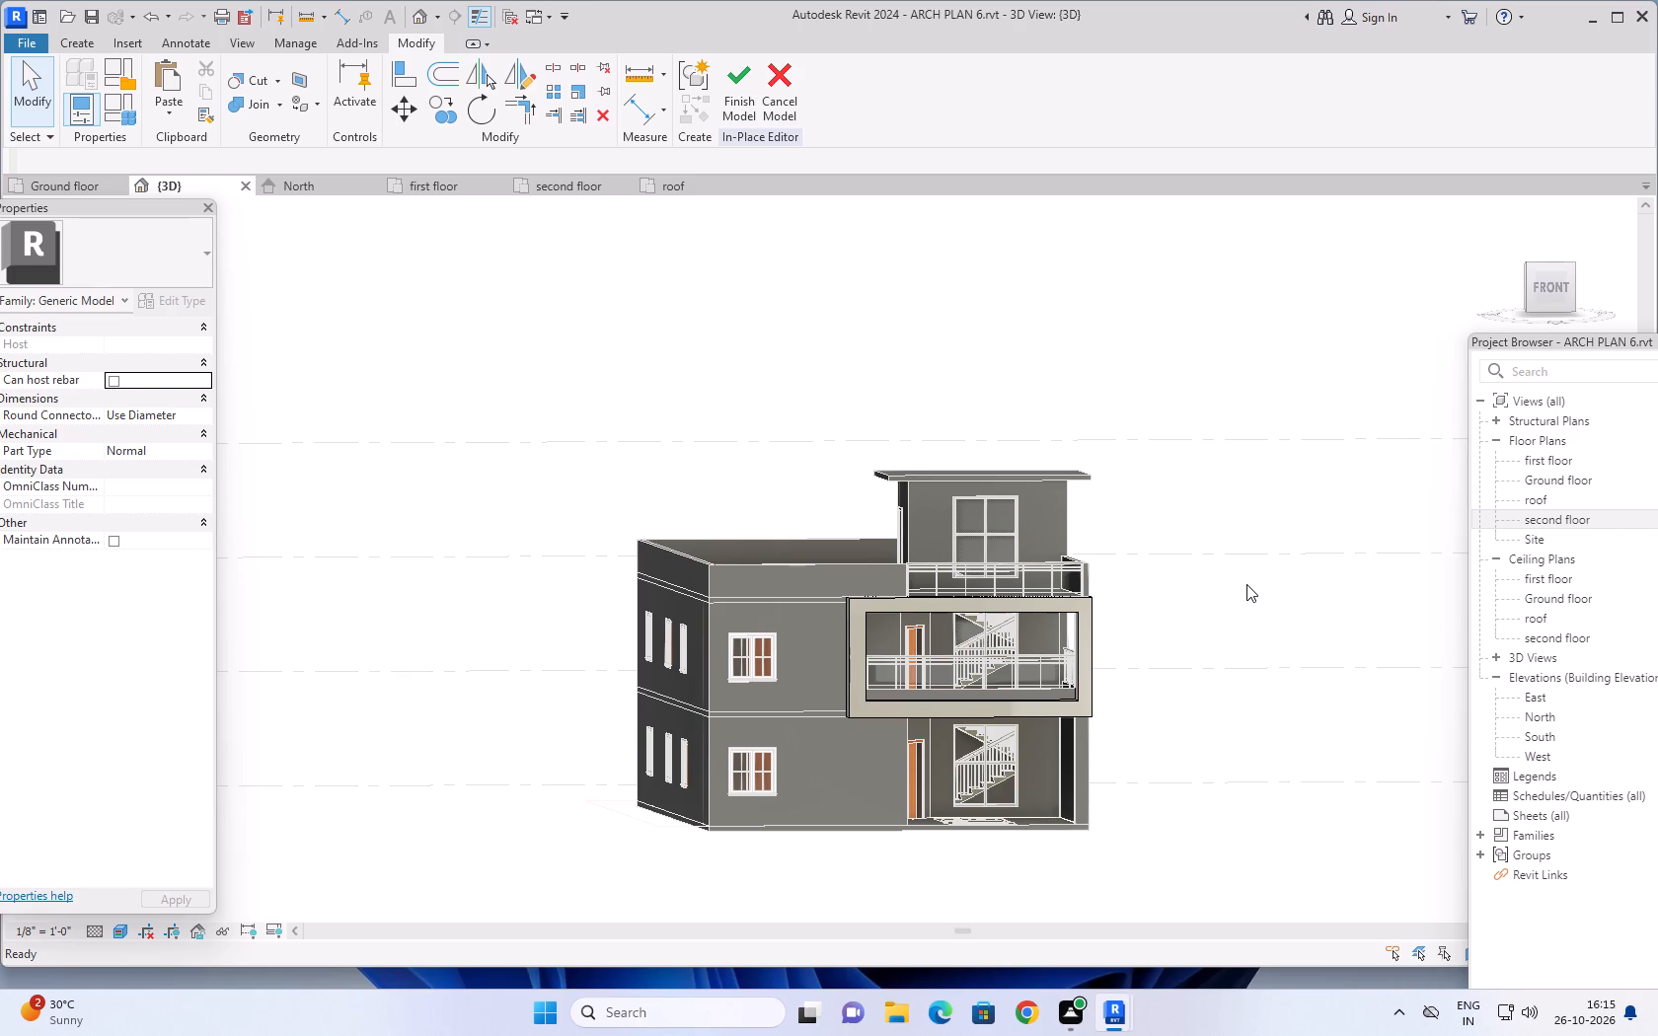
middle_click_drag(1211, 743, 1197, 733)
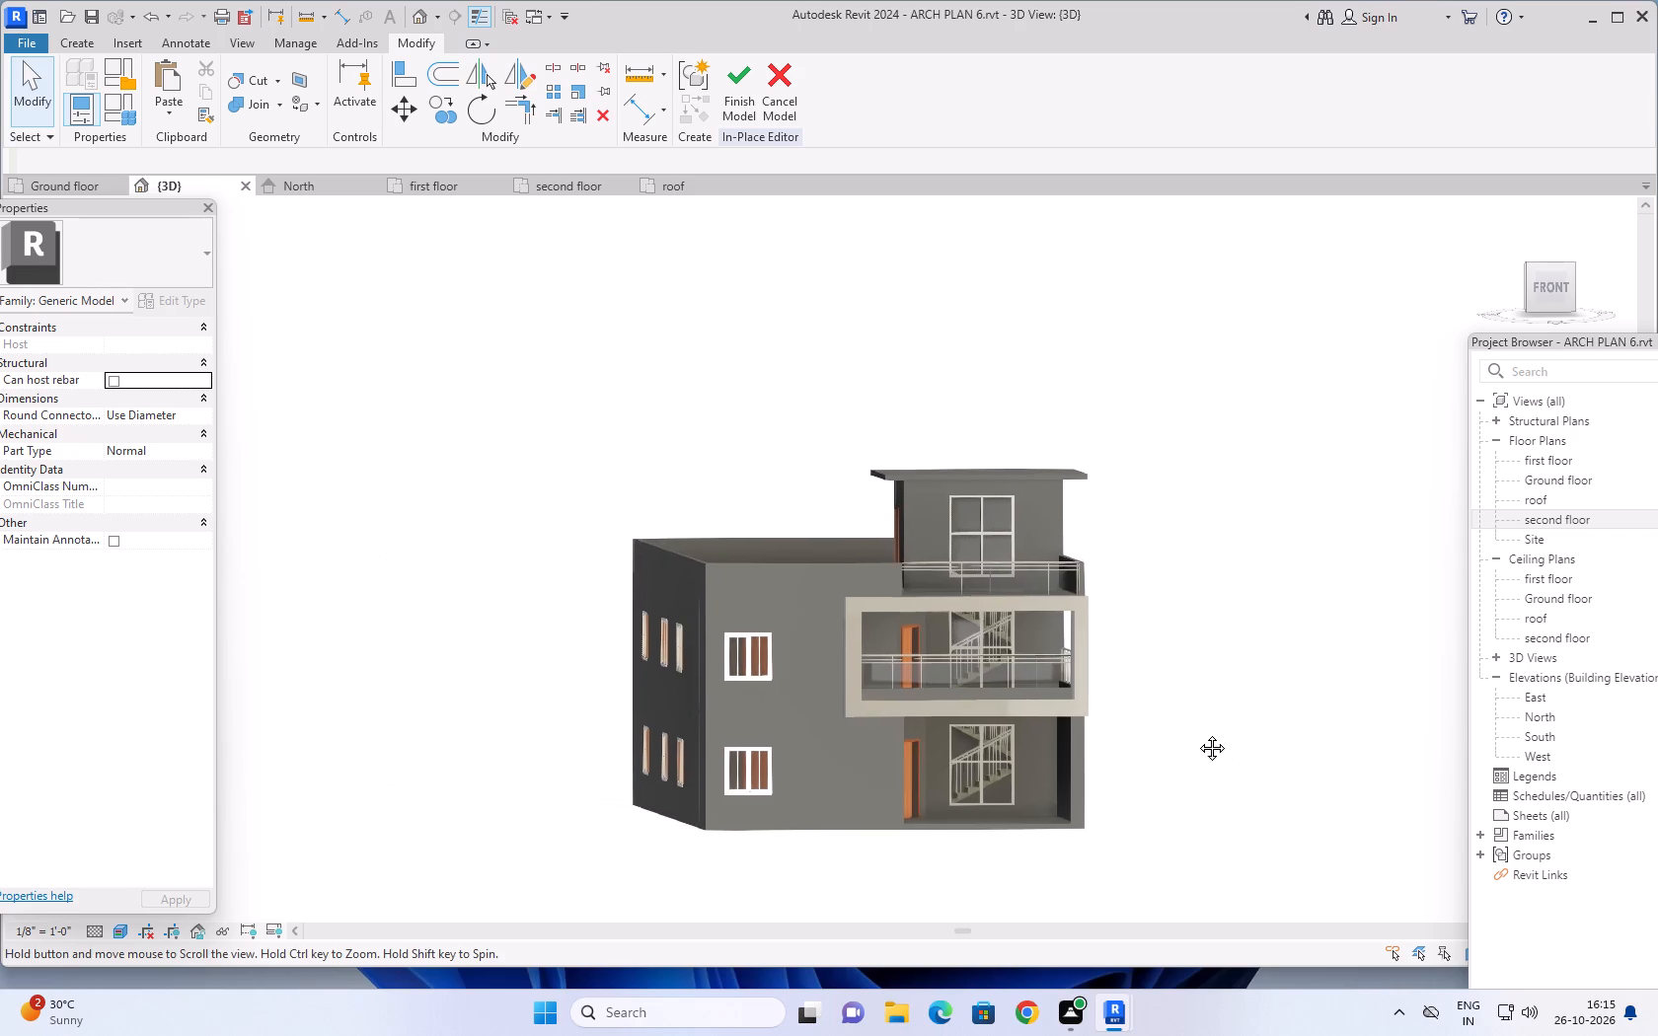
middle_click_drag(1197, 733, 1168, 699)
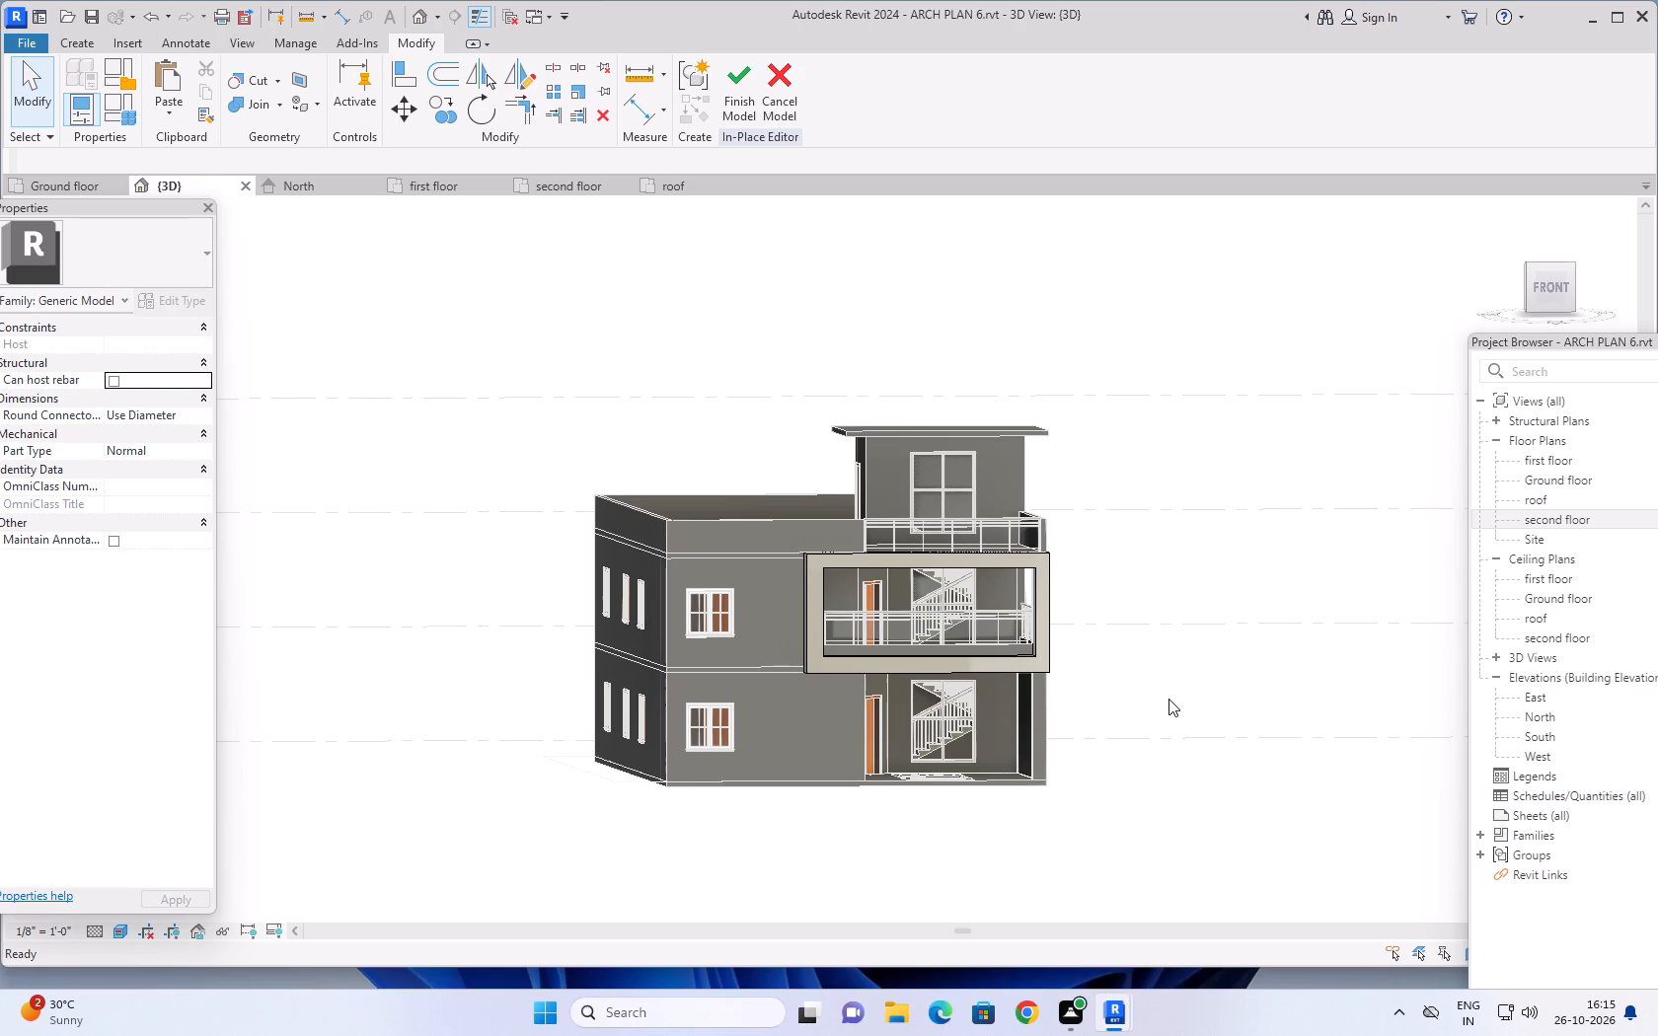
scroll(1168, 699, "down", 1)
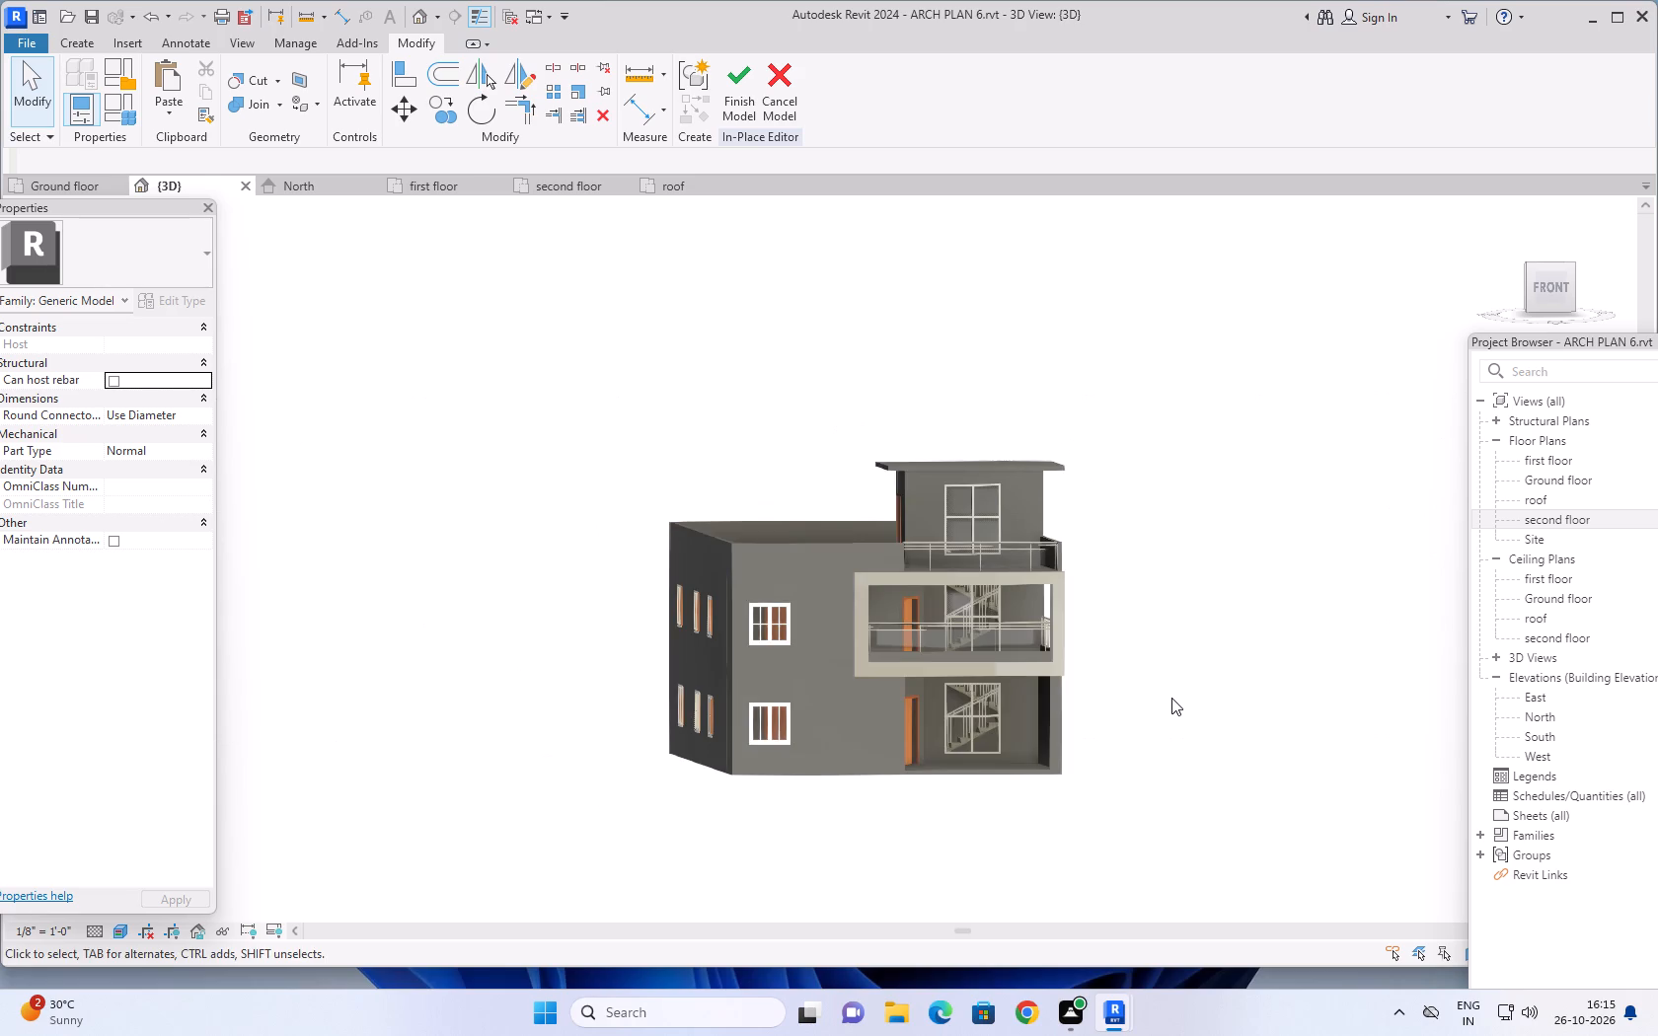
middle_click_drag(1171, 698, 1182, 742)
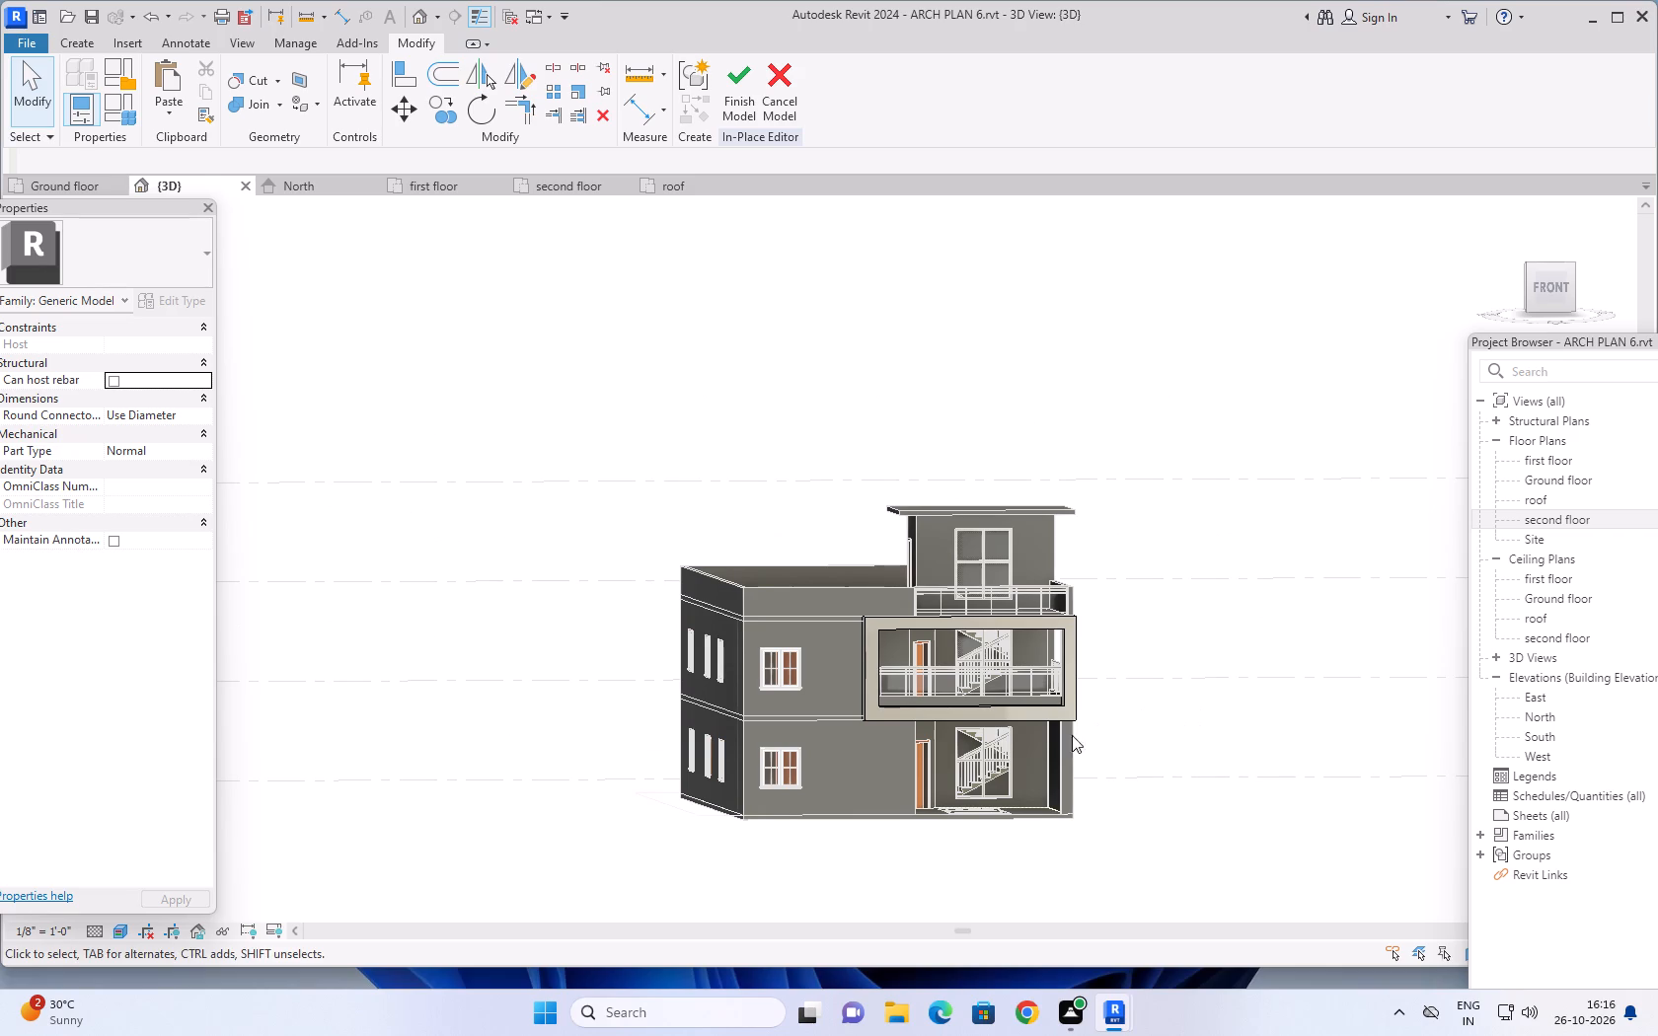
scroll(663, 637, "up", 2)
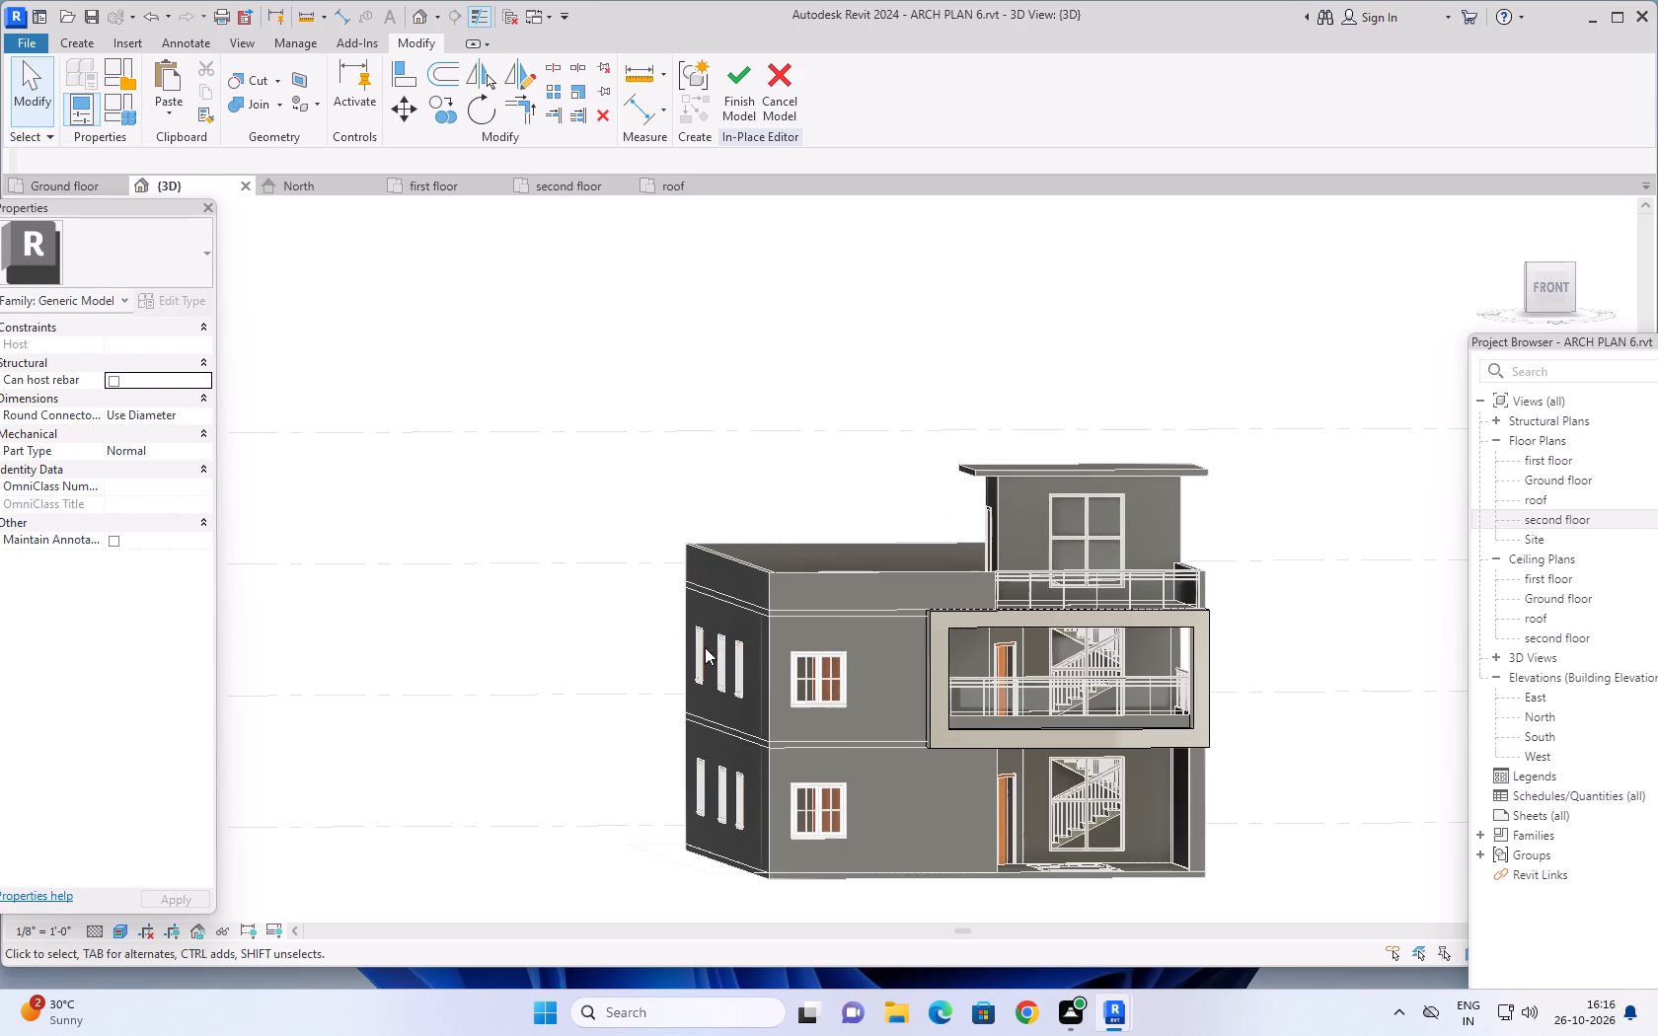
middle_click_drag(661, 408, 644, 419)
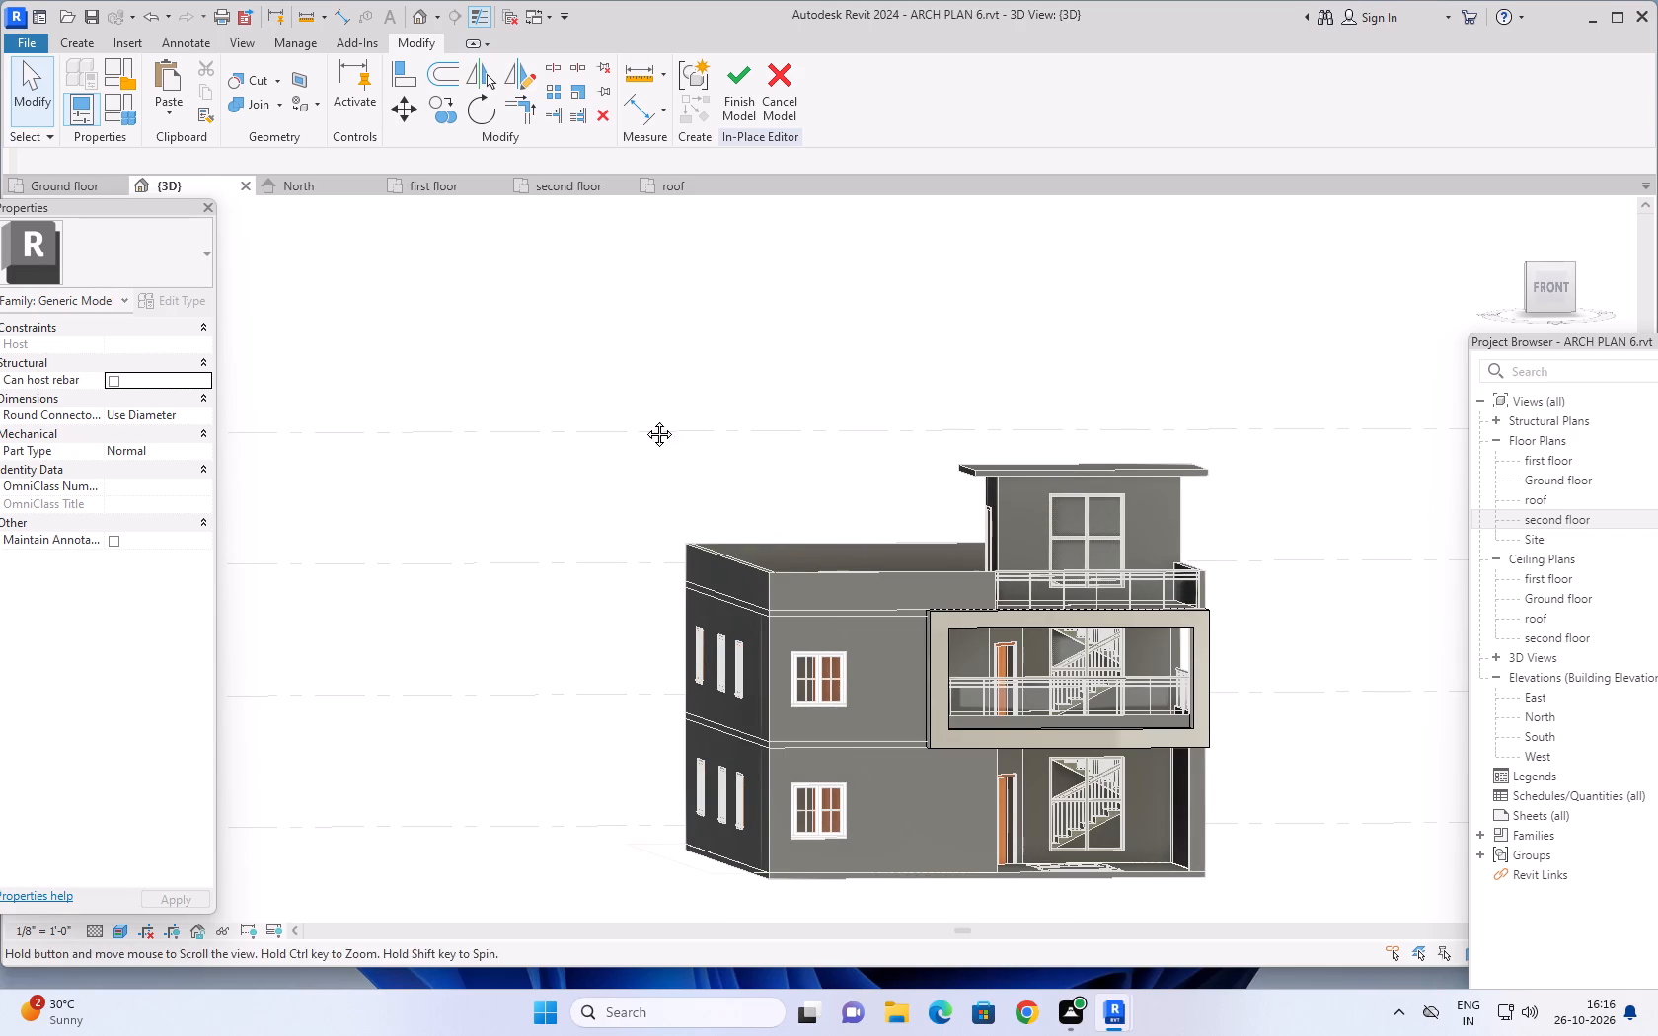
middle_click_drag(644, 419, 622, 431)
middle_click_drag(626, 428, 605, 424)
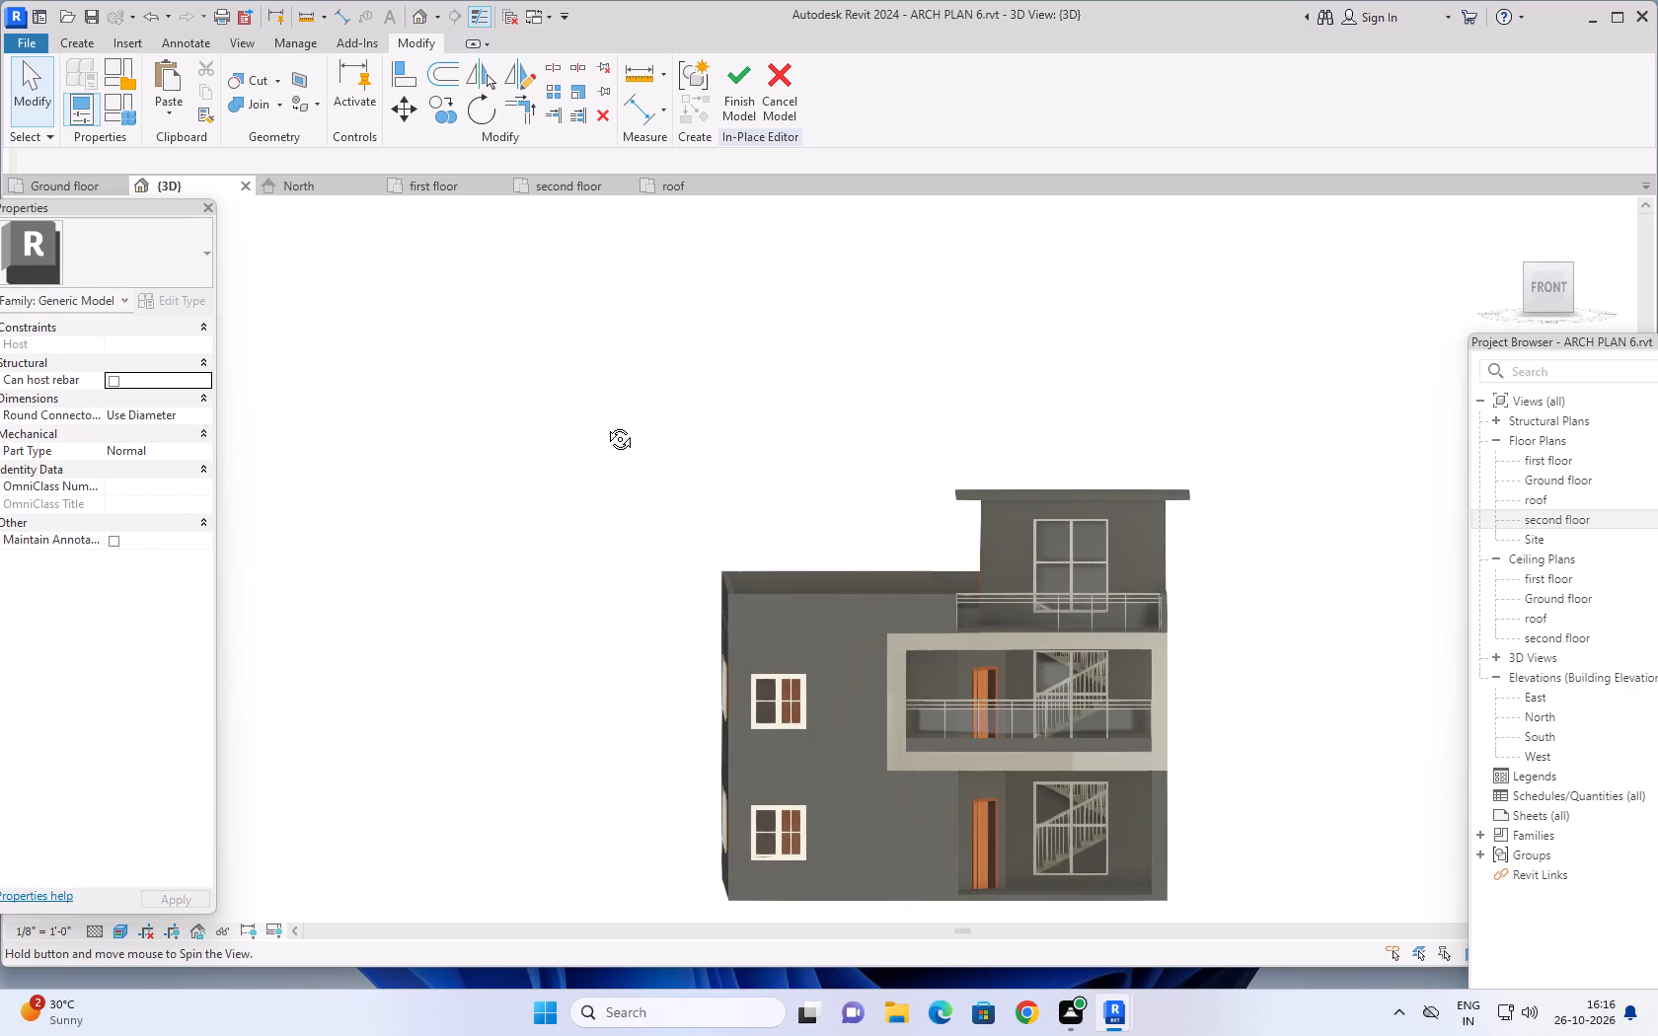
middle_click_drag(605, 424, 608, 428)
middle_click_drag(1289, 603, 1190, 559)
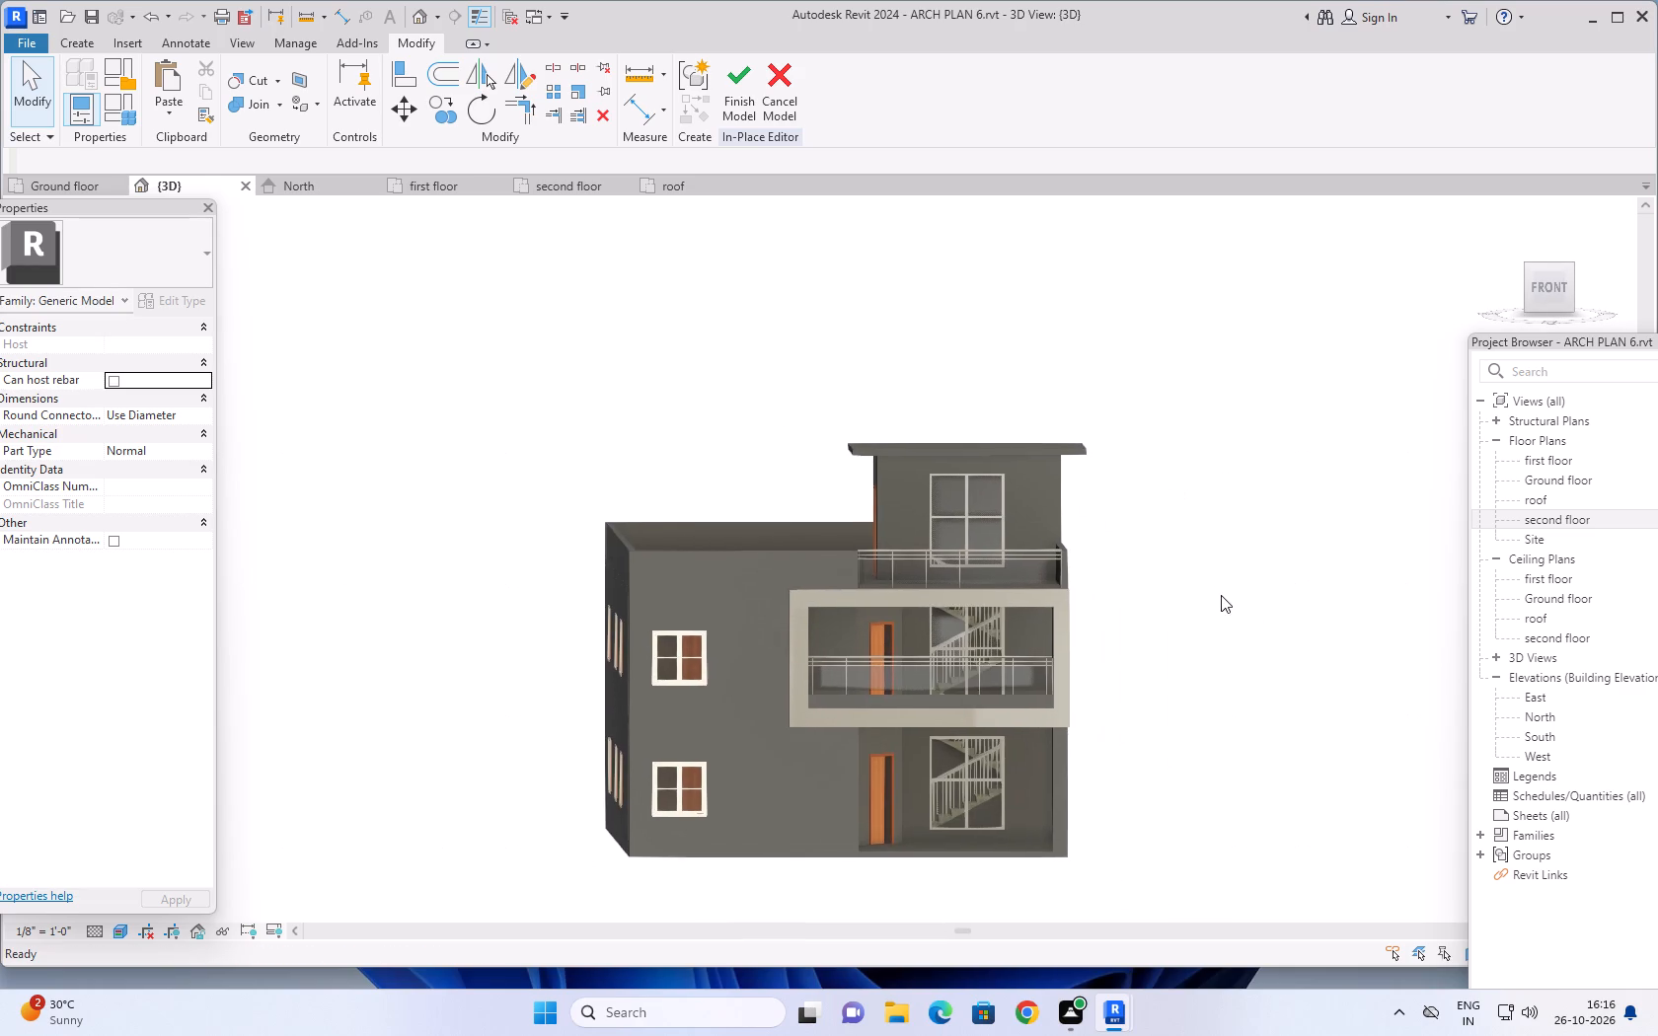
middle_click_drag(1226, 605, 1237, 655)
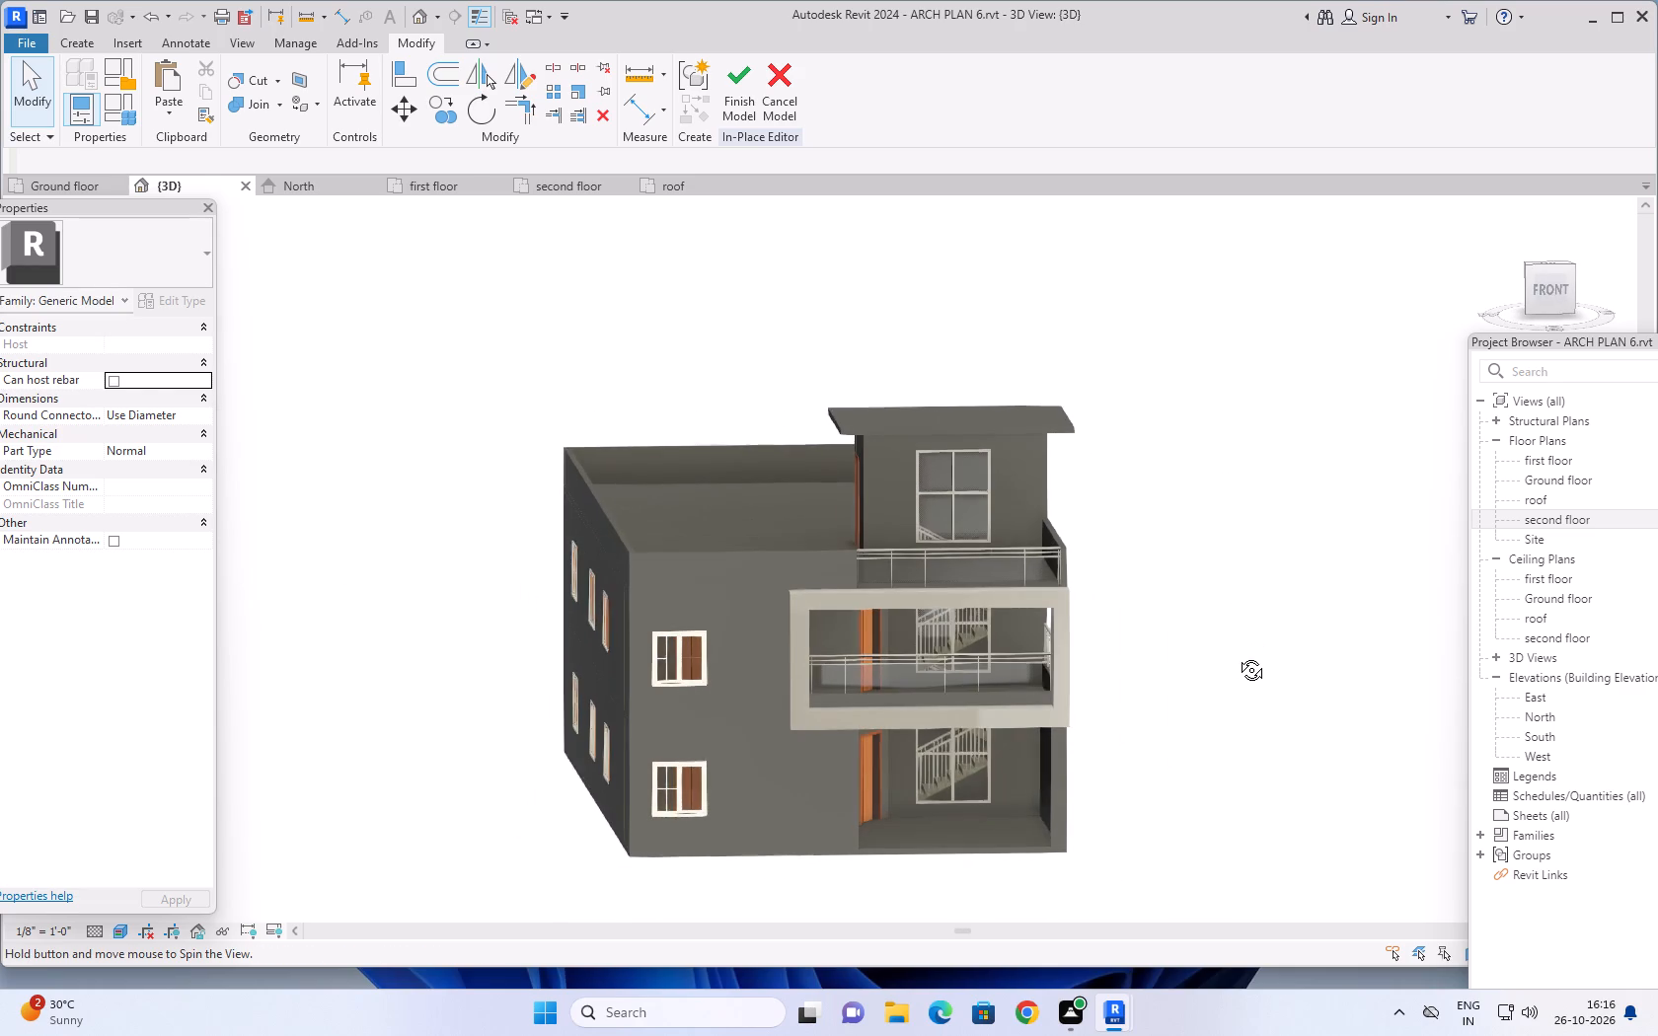
middle_click_drag(1237, 655, 1244, 620)
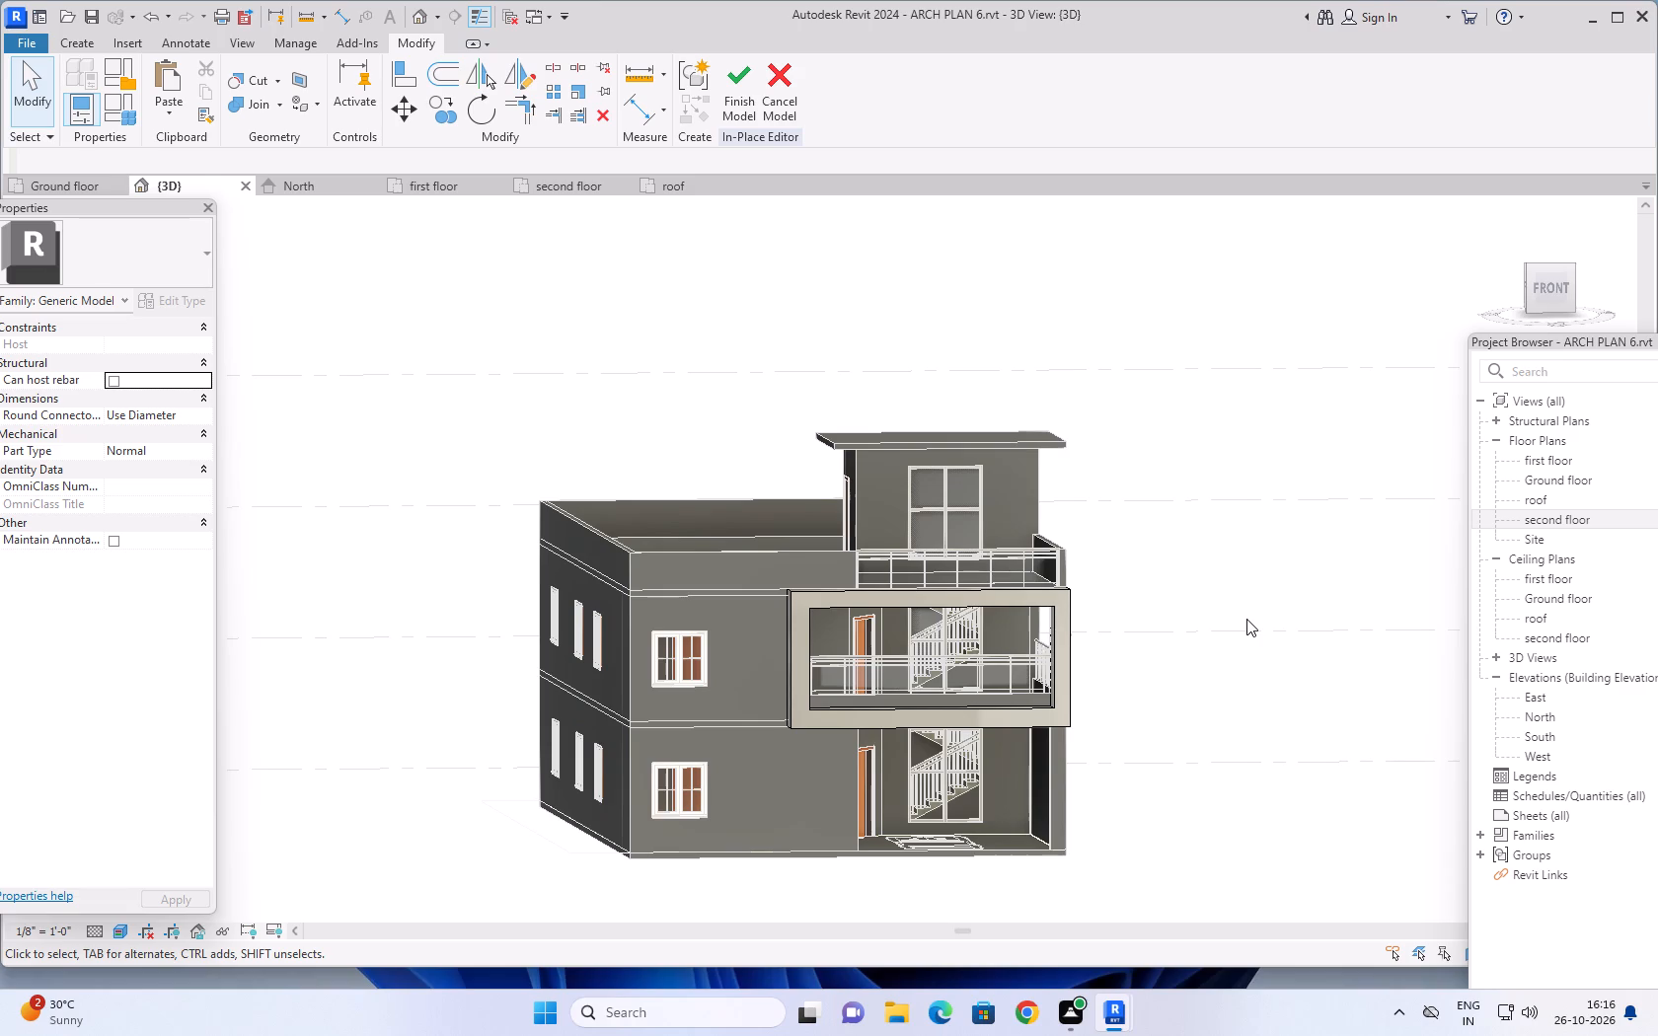
middle_click_drag(1268, 658, 1243, 621)
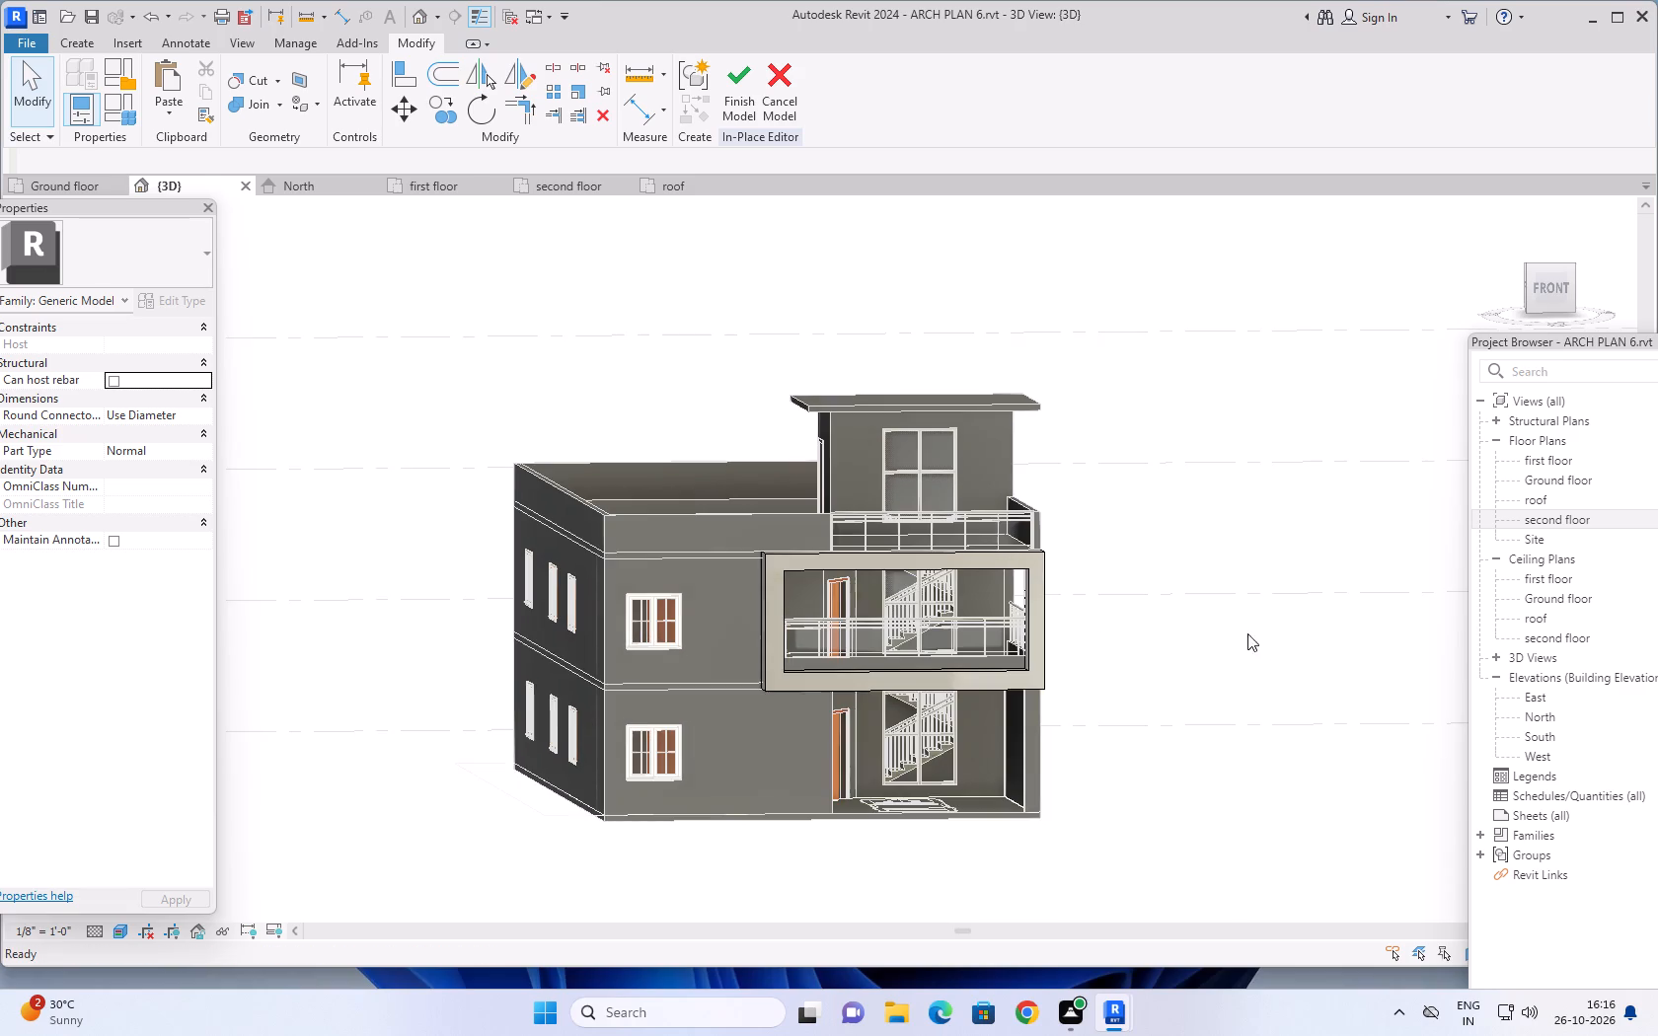
middle_click_drag(1254, 642, 1226, 593)
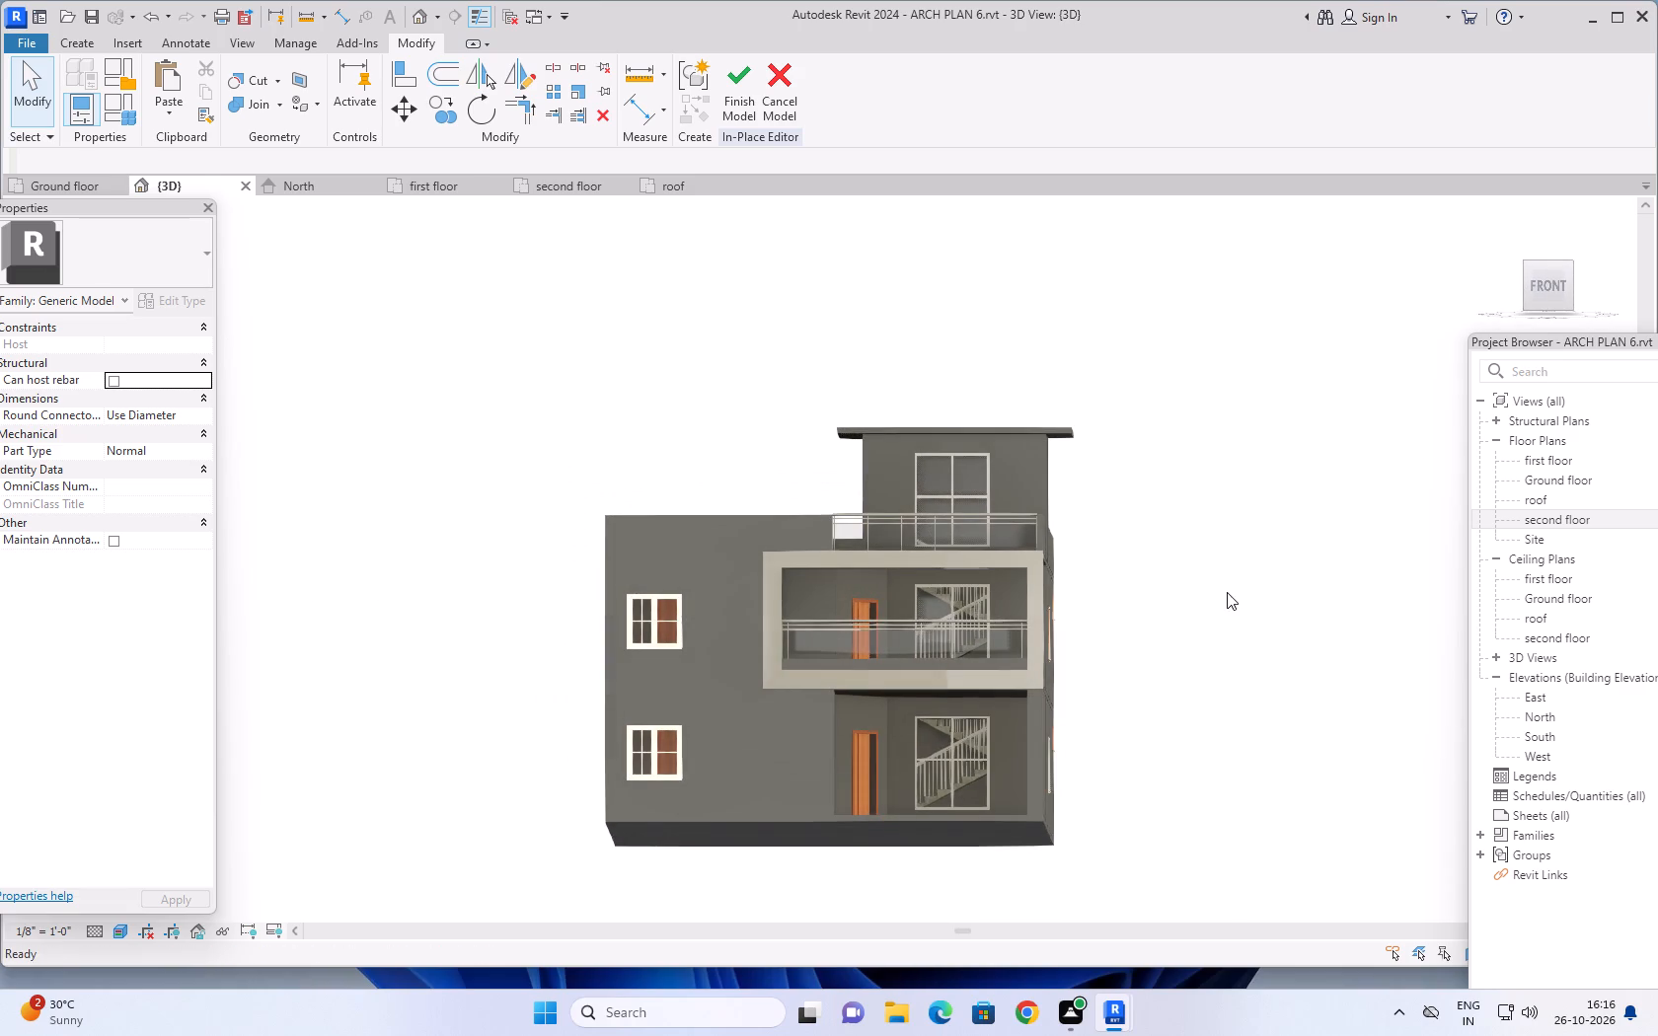
middle_click_drag(1227, 596, 1240, 632)
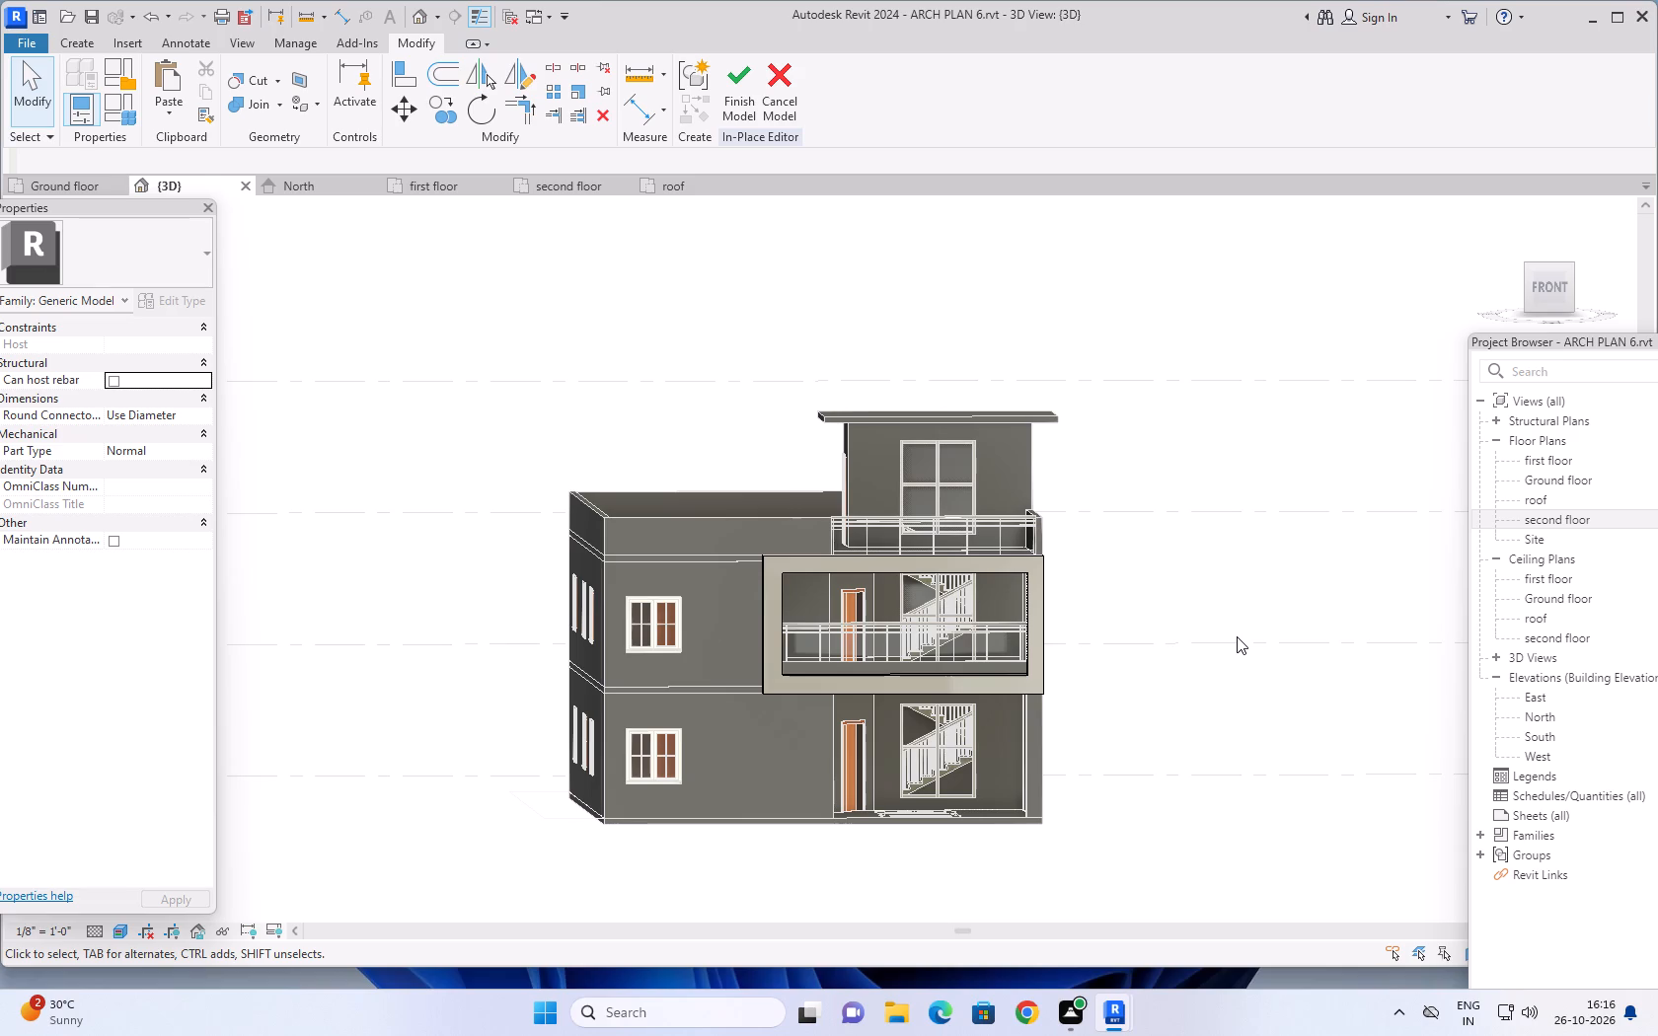
scroll(1243, 630, "up", 1)
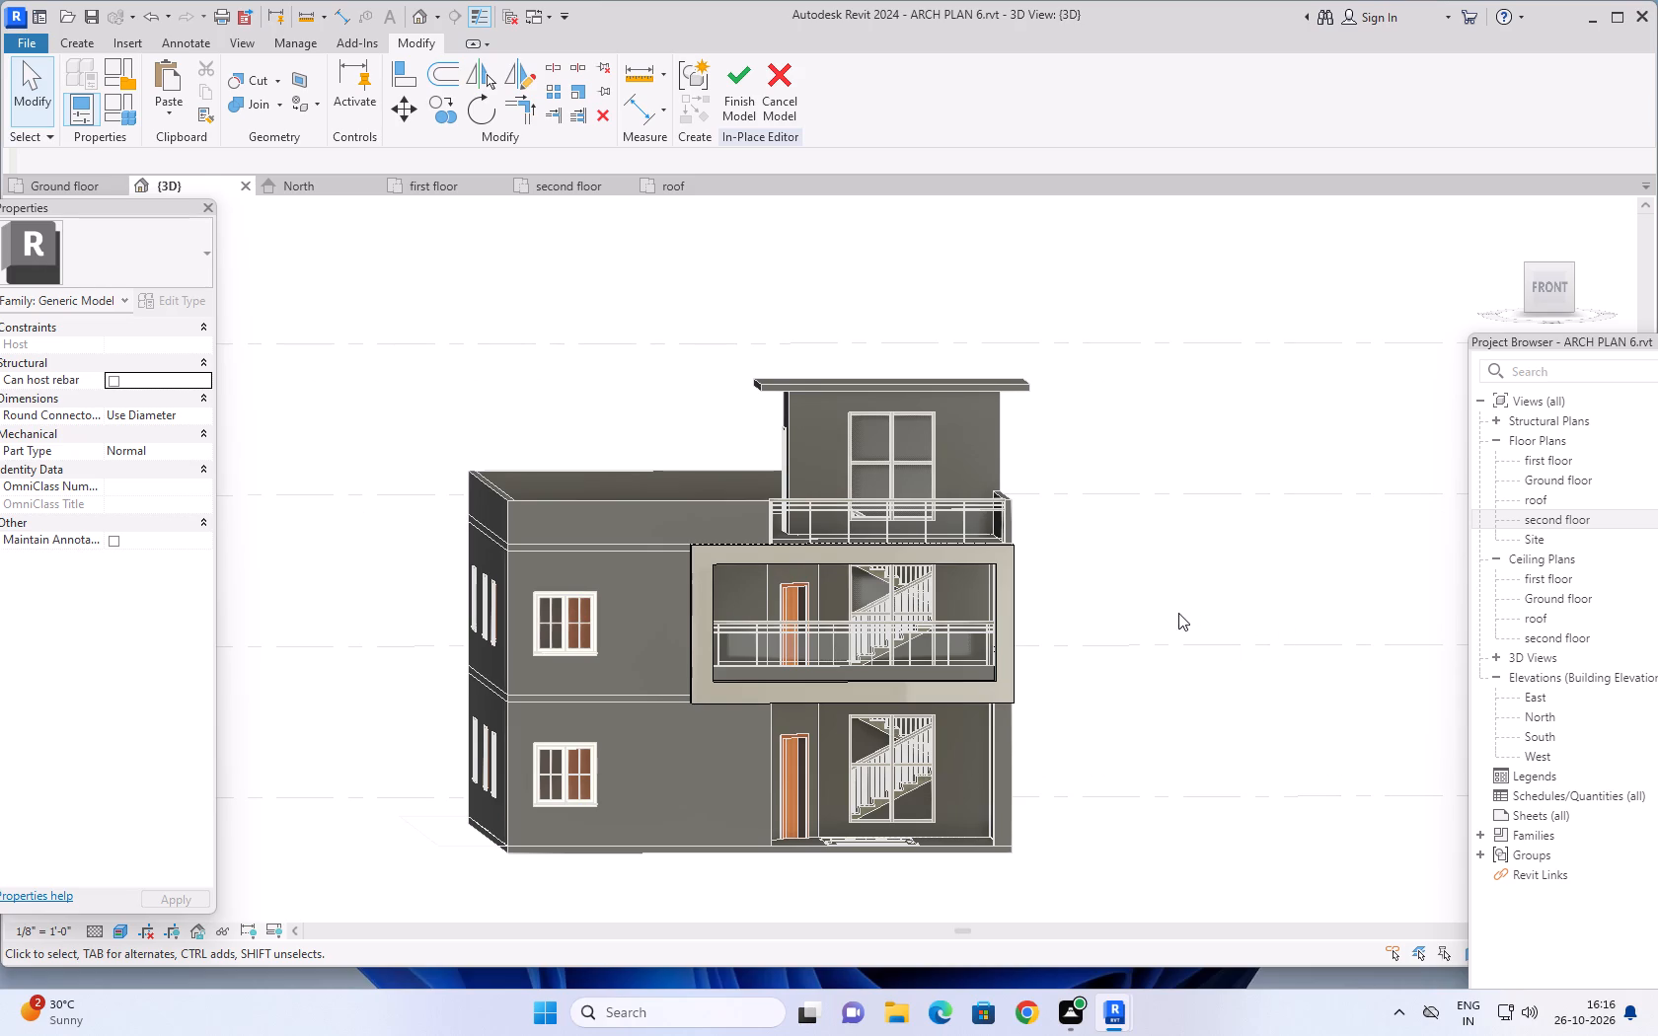
middle_click_drag(1130, 657, 1280, 685, "shift")
middle_click_drag(1092, 555, 1206, 654)
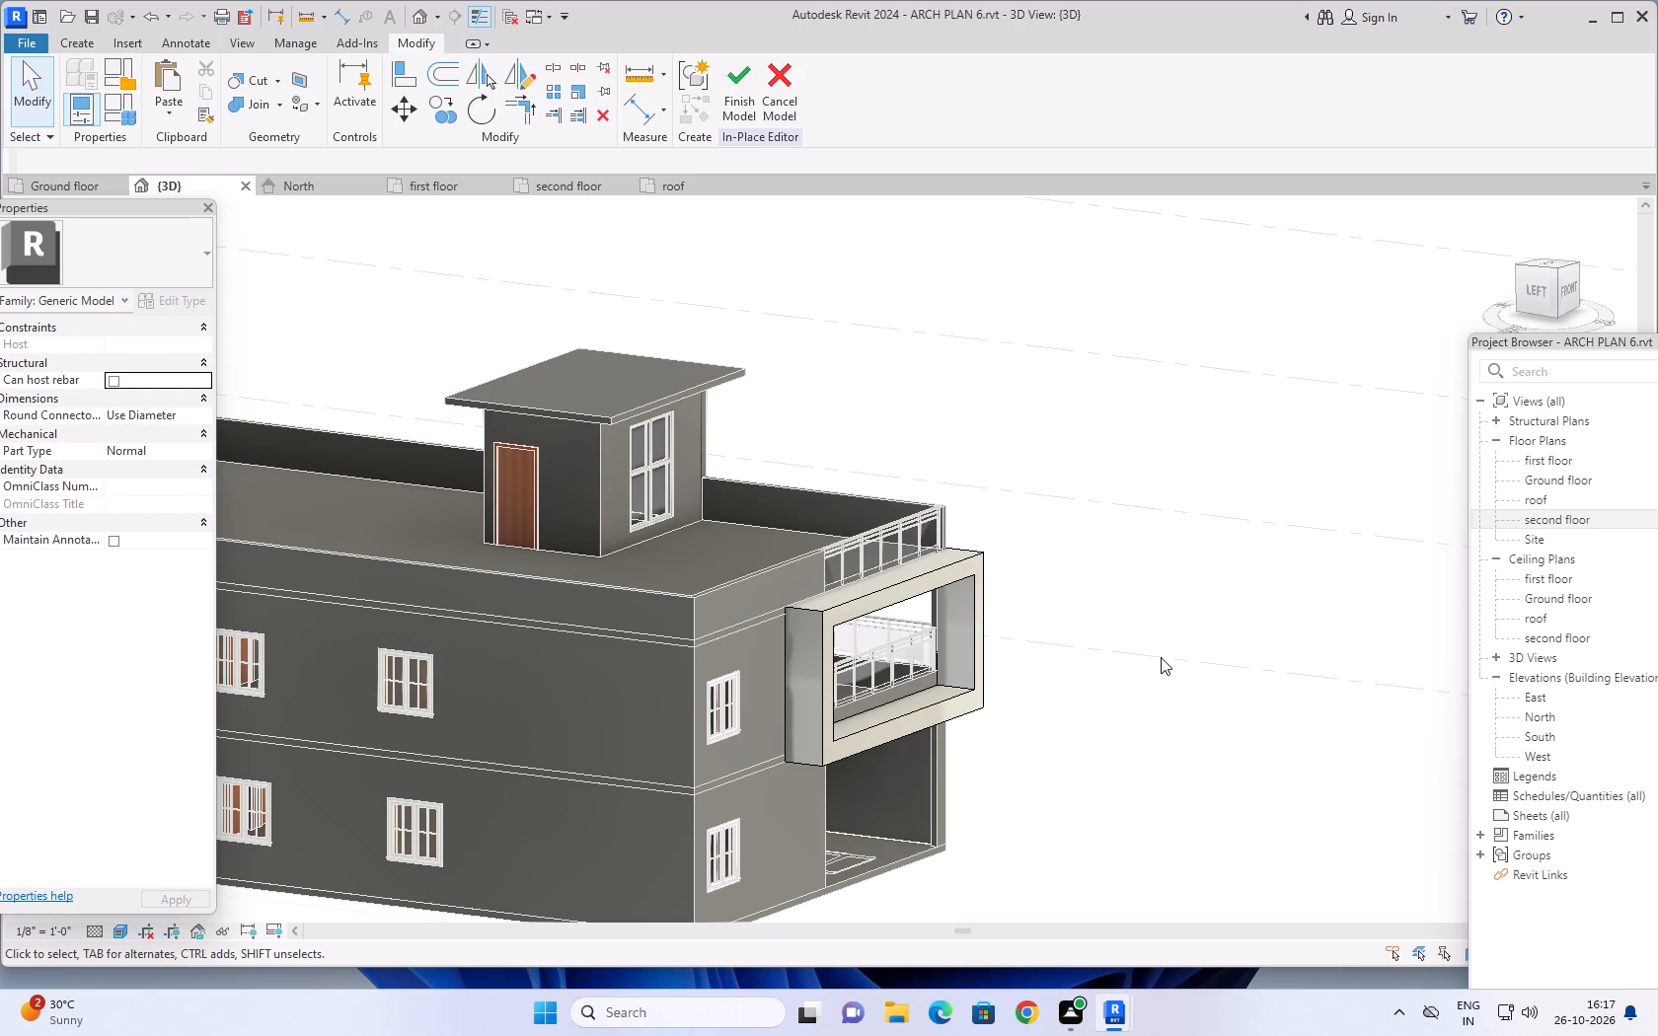
middle_click_drag(1204, 629, 1011, 679)
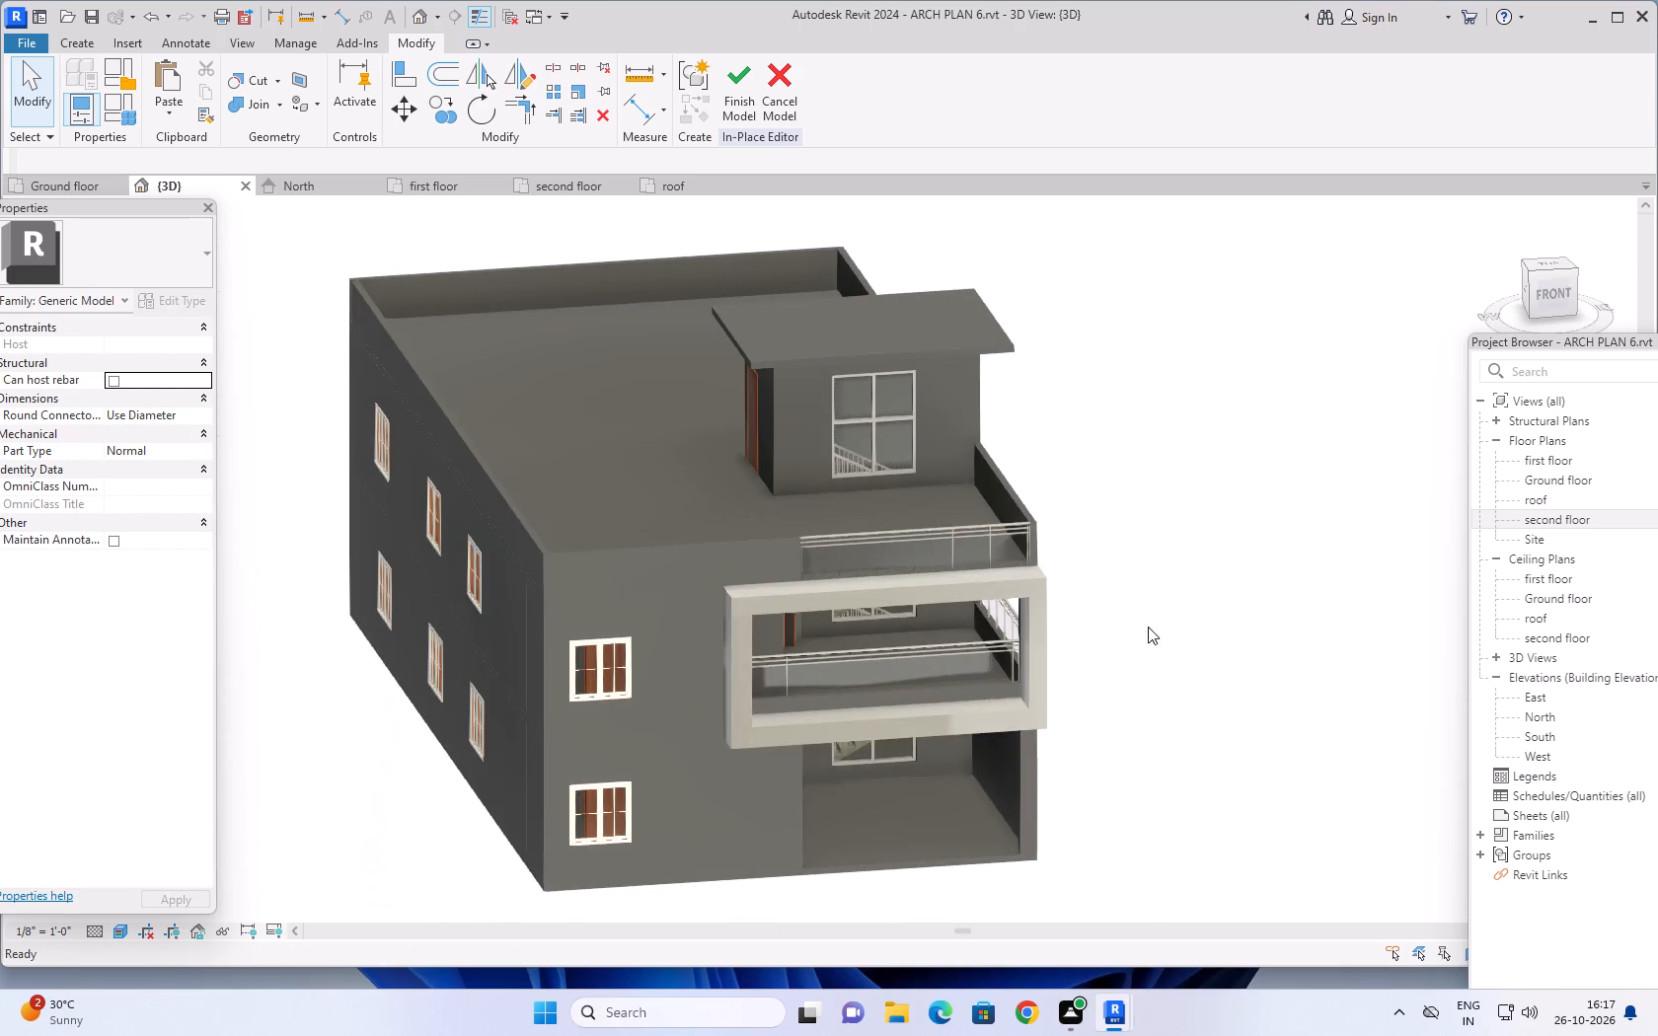
middle_click_drag(1148, 617, 1188, 555)
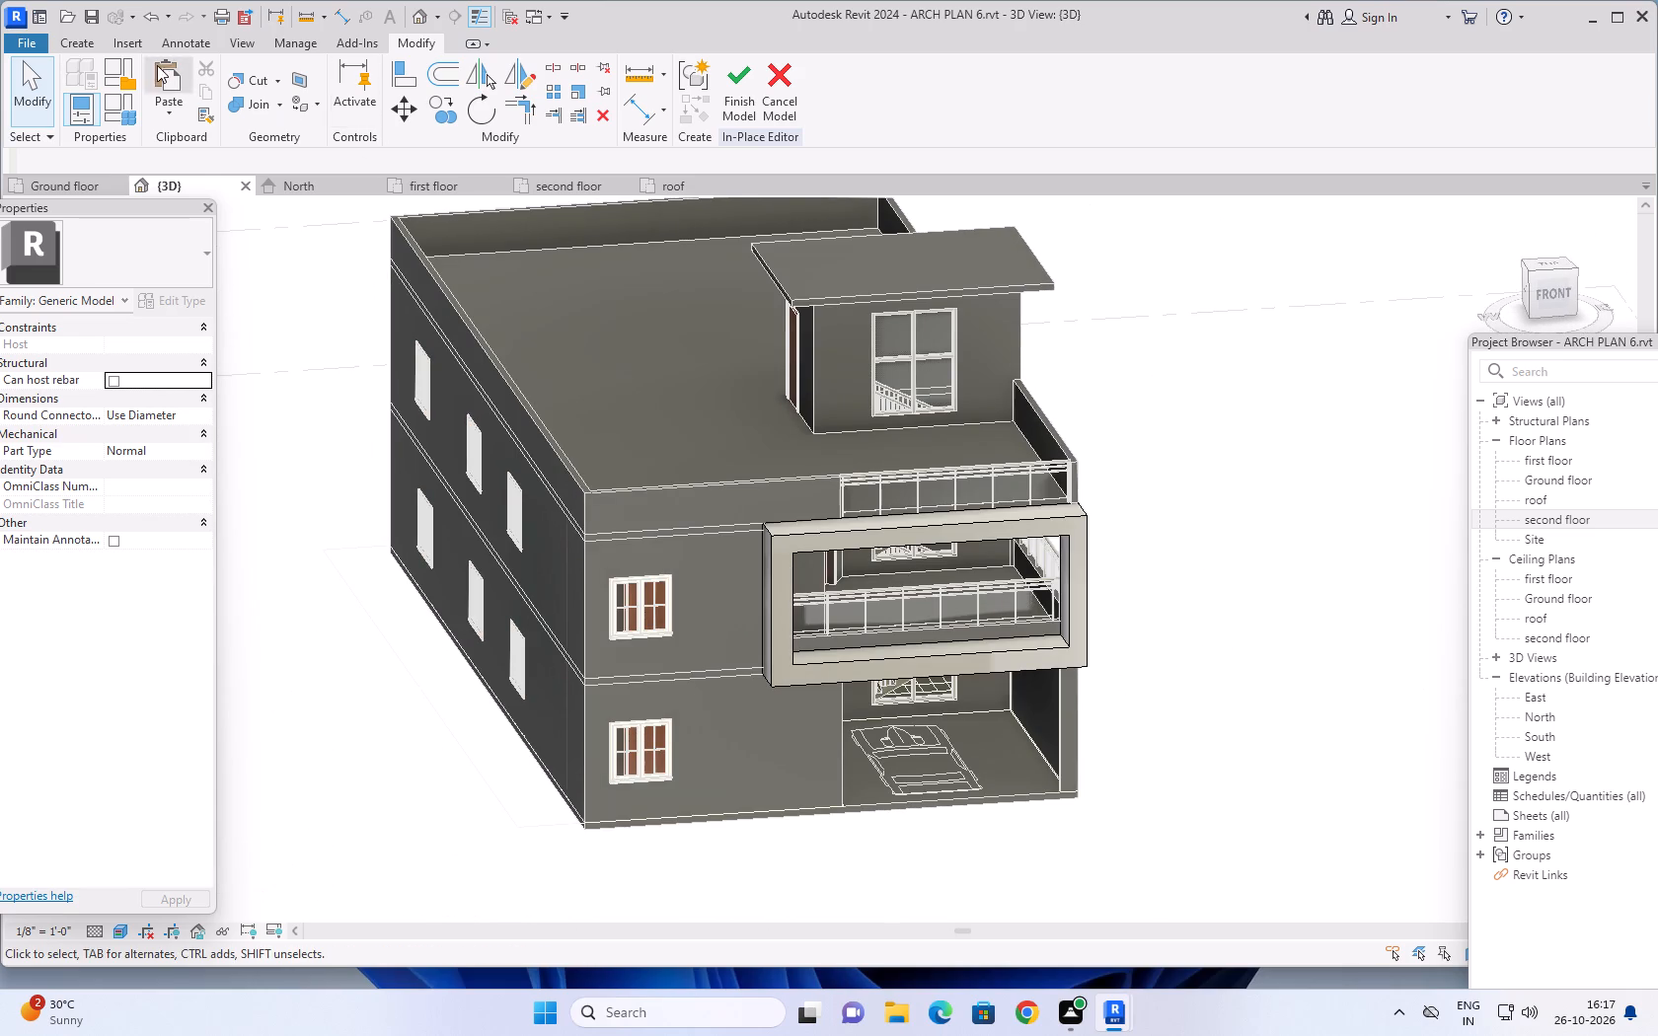
Start another extrusion in the in-place model, picking the front wall face around the upper-storey window beside the balcony frame as work plane.
left_click(76, 40)
left_click(172, 67)
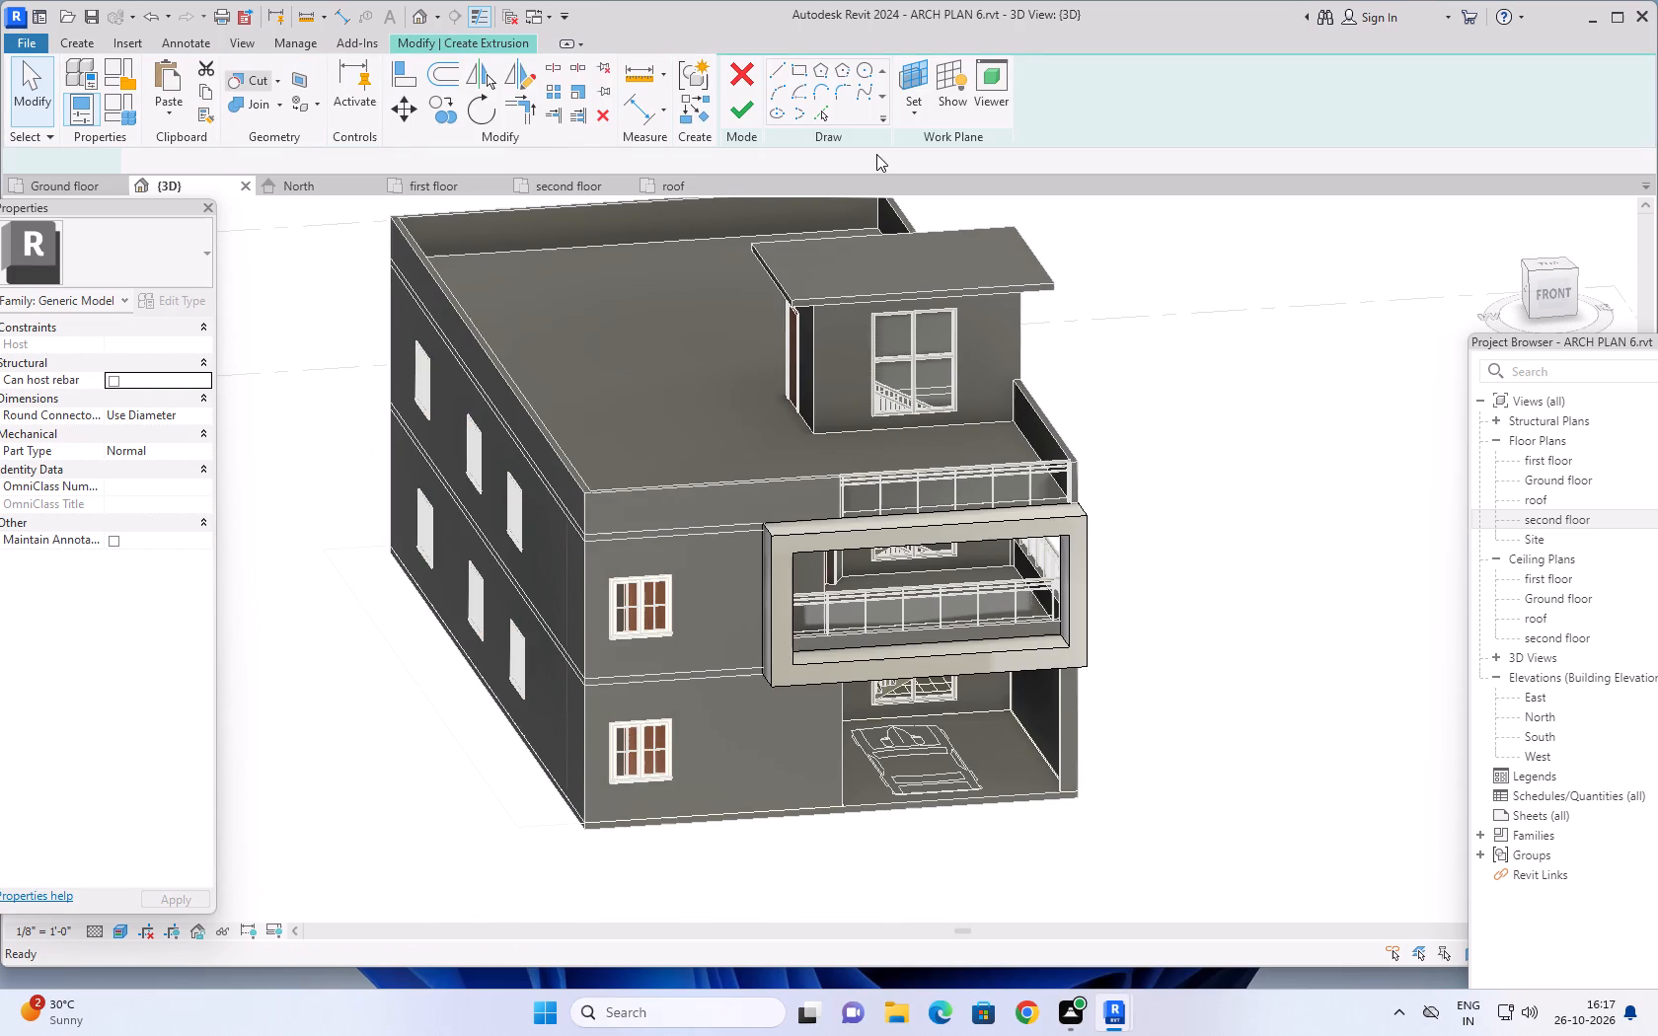
left_click(909, 114)
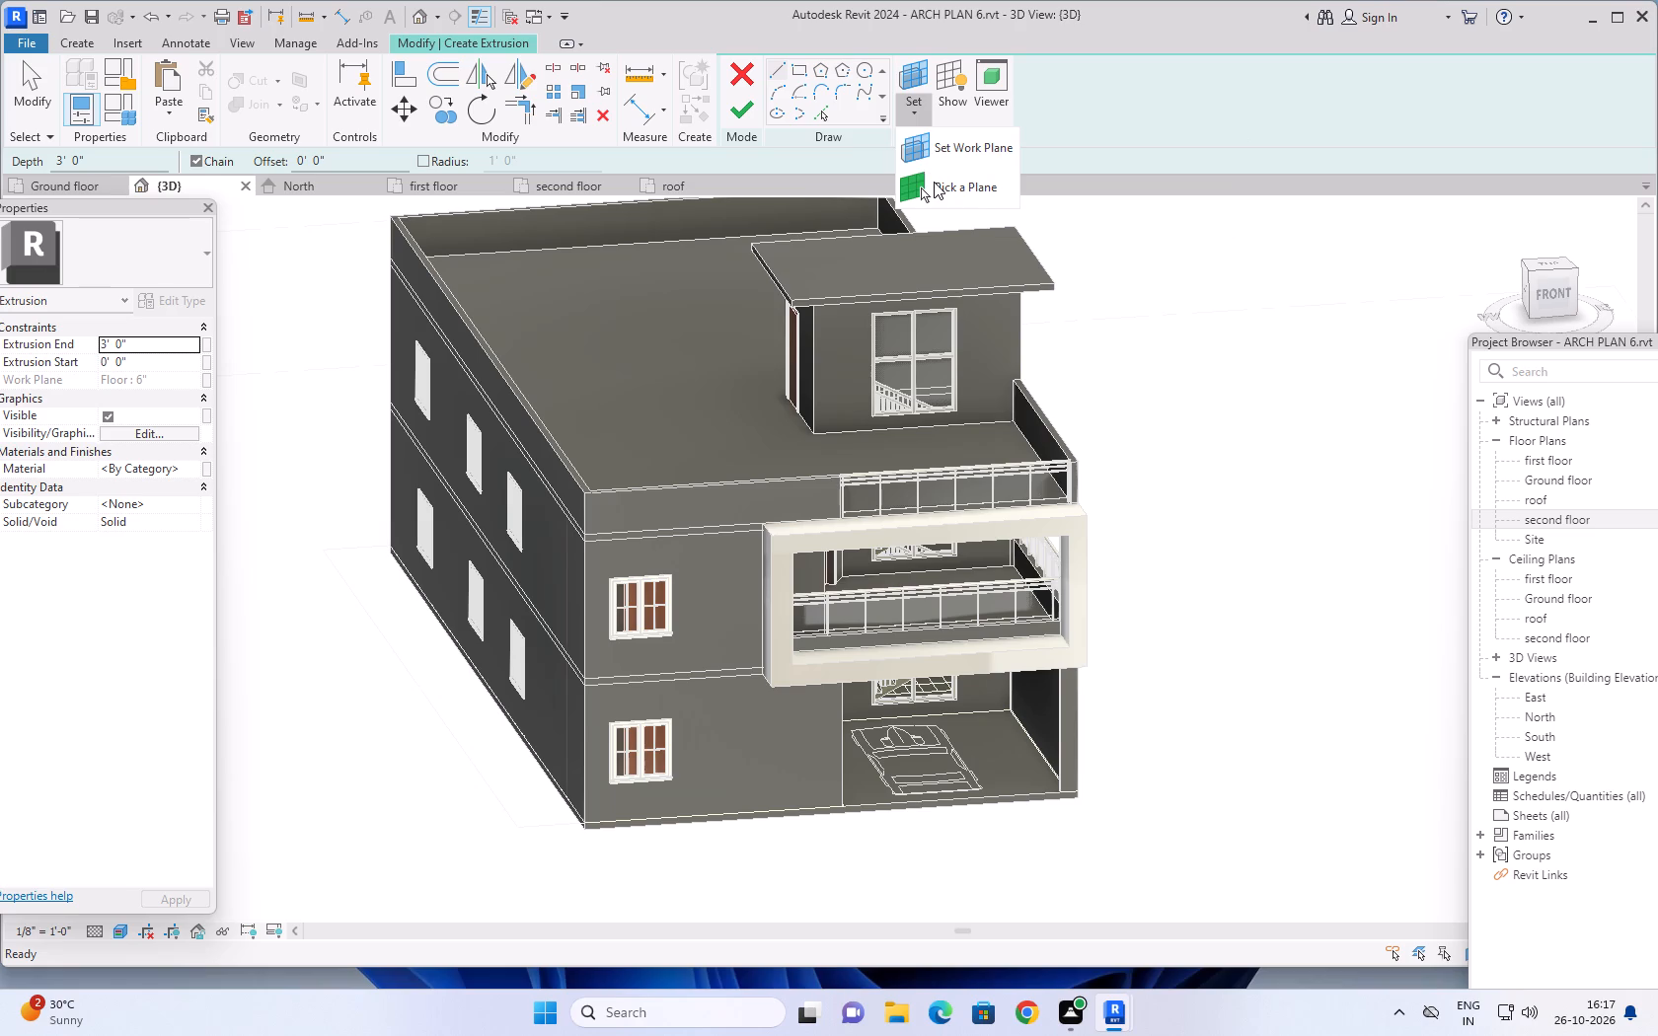
left_click(935, 183)
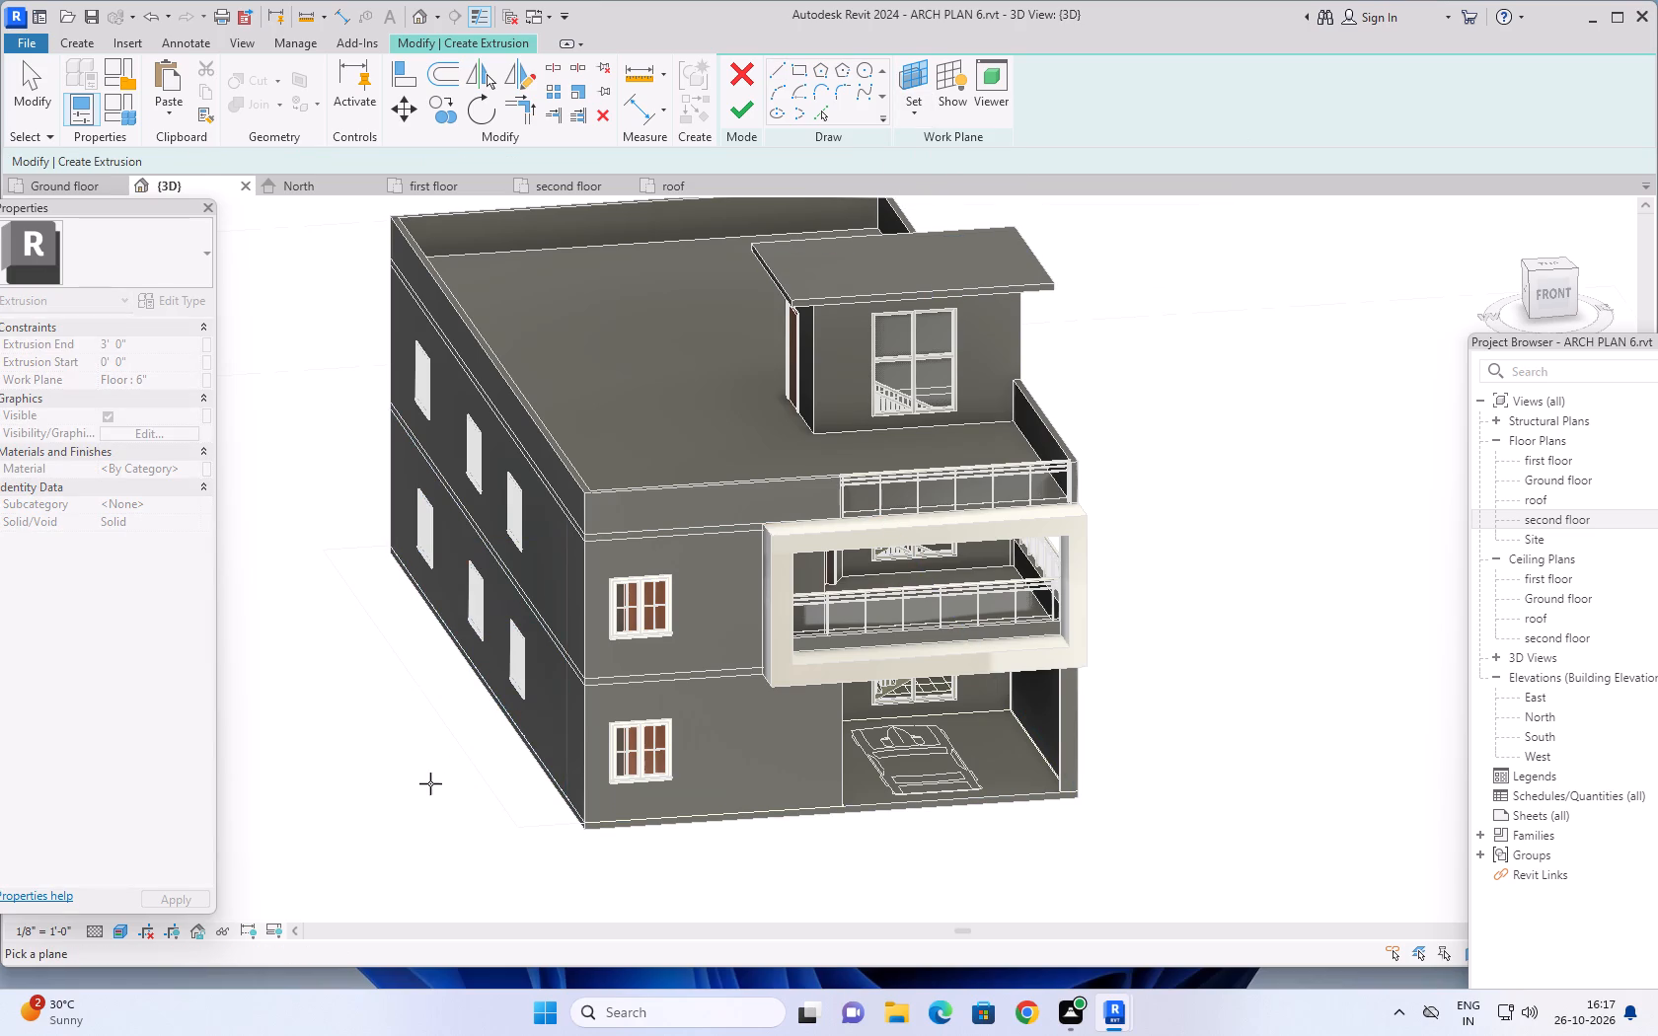
middle_click_drag(436, 806, 406, 707)
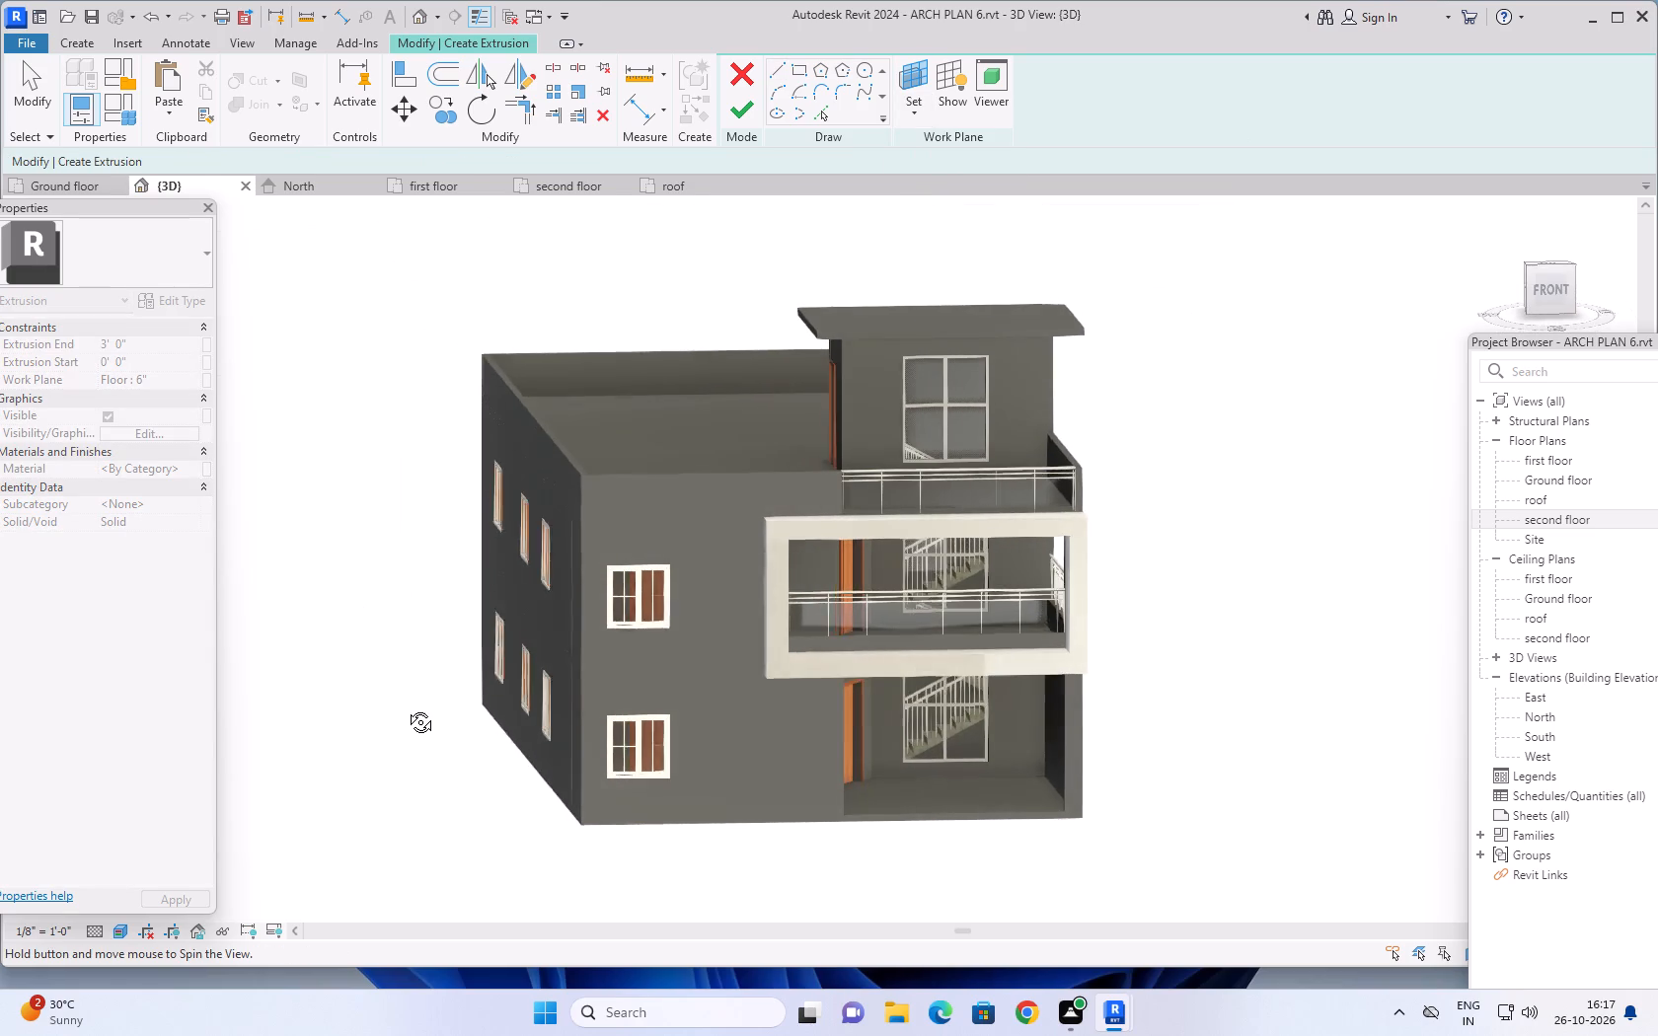
middle_click_drag(406, 707, 406, 706)
scroll(565, 584, "up", 4)
scroll(651, 565, "up", 1)
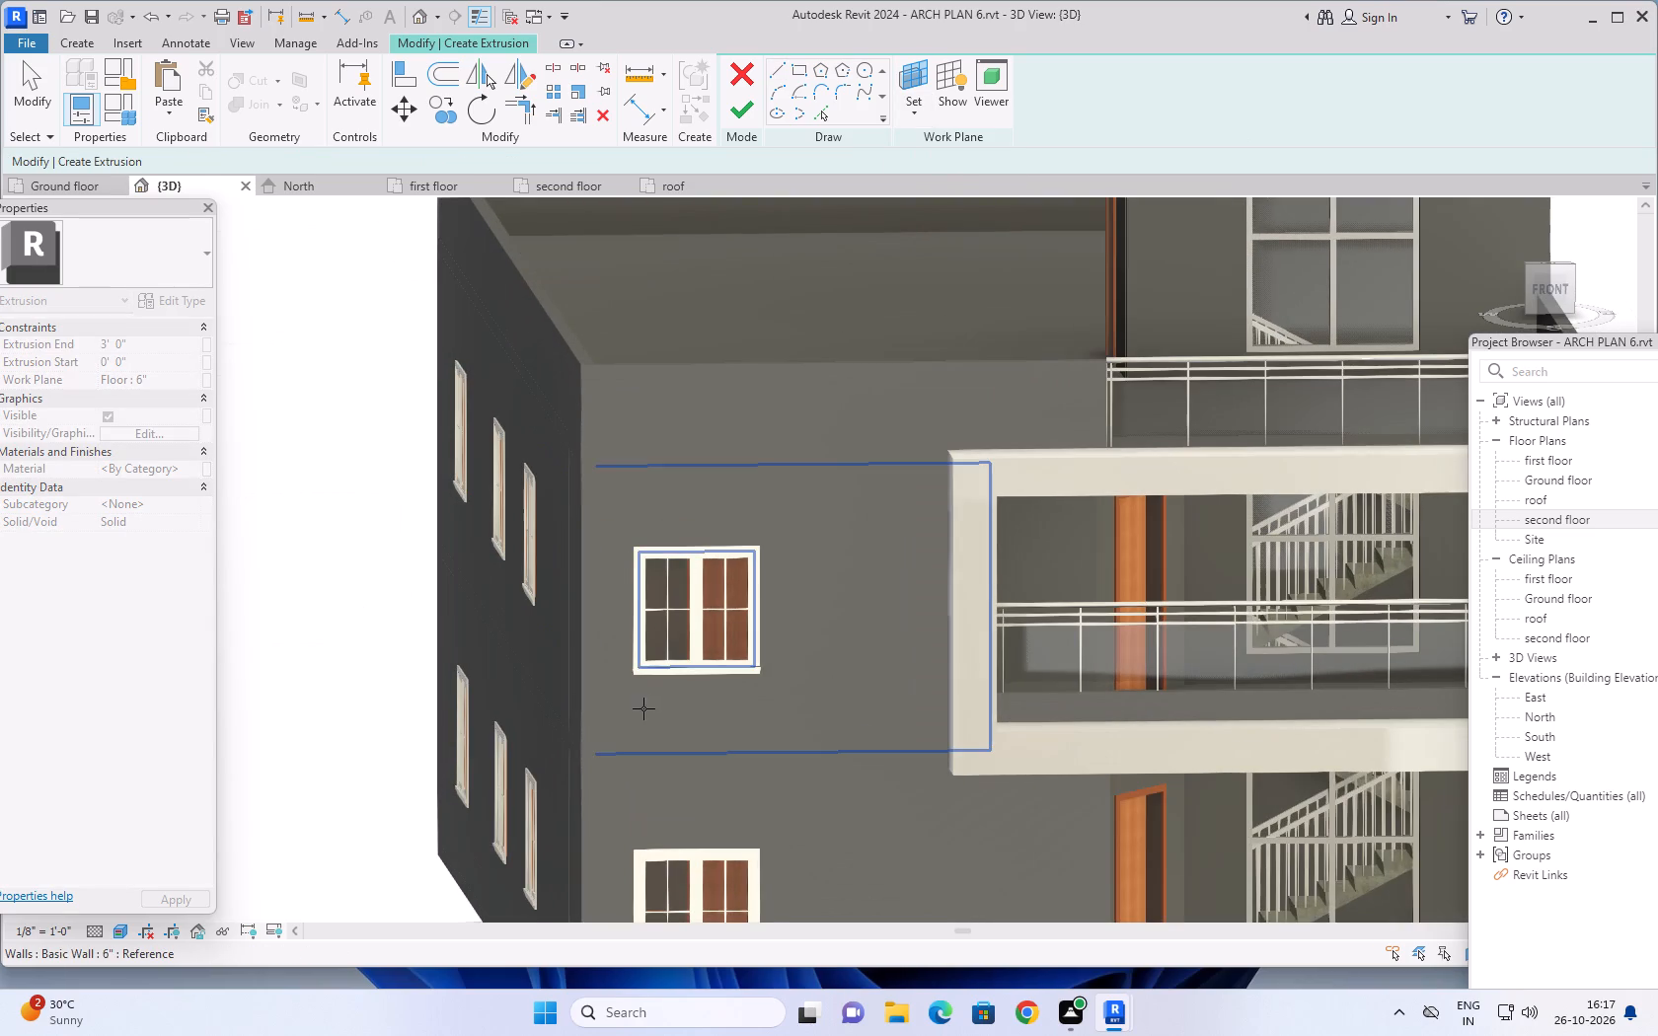
middle_click_drag(637, 708, 641, 705)
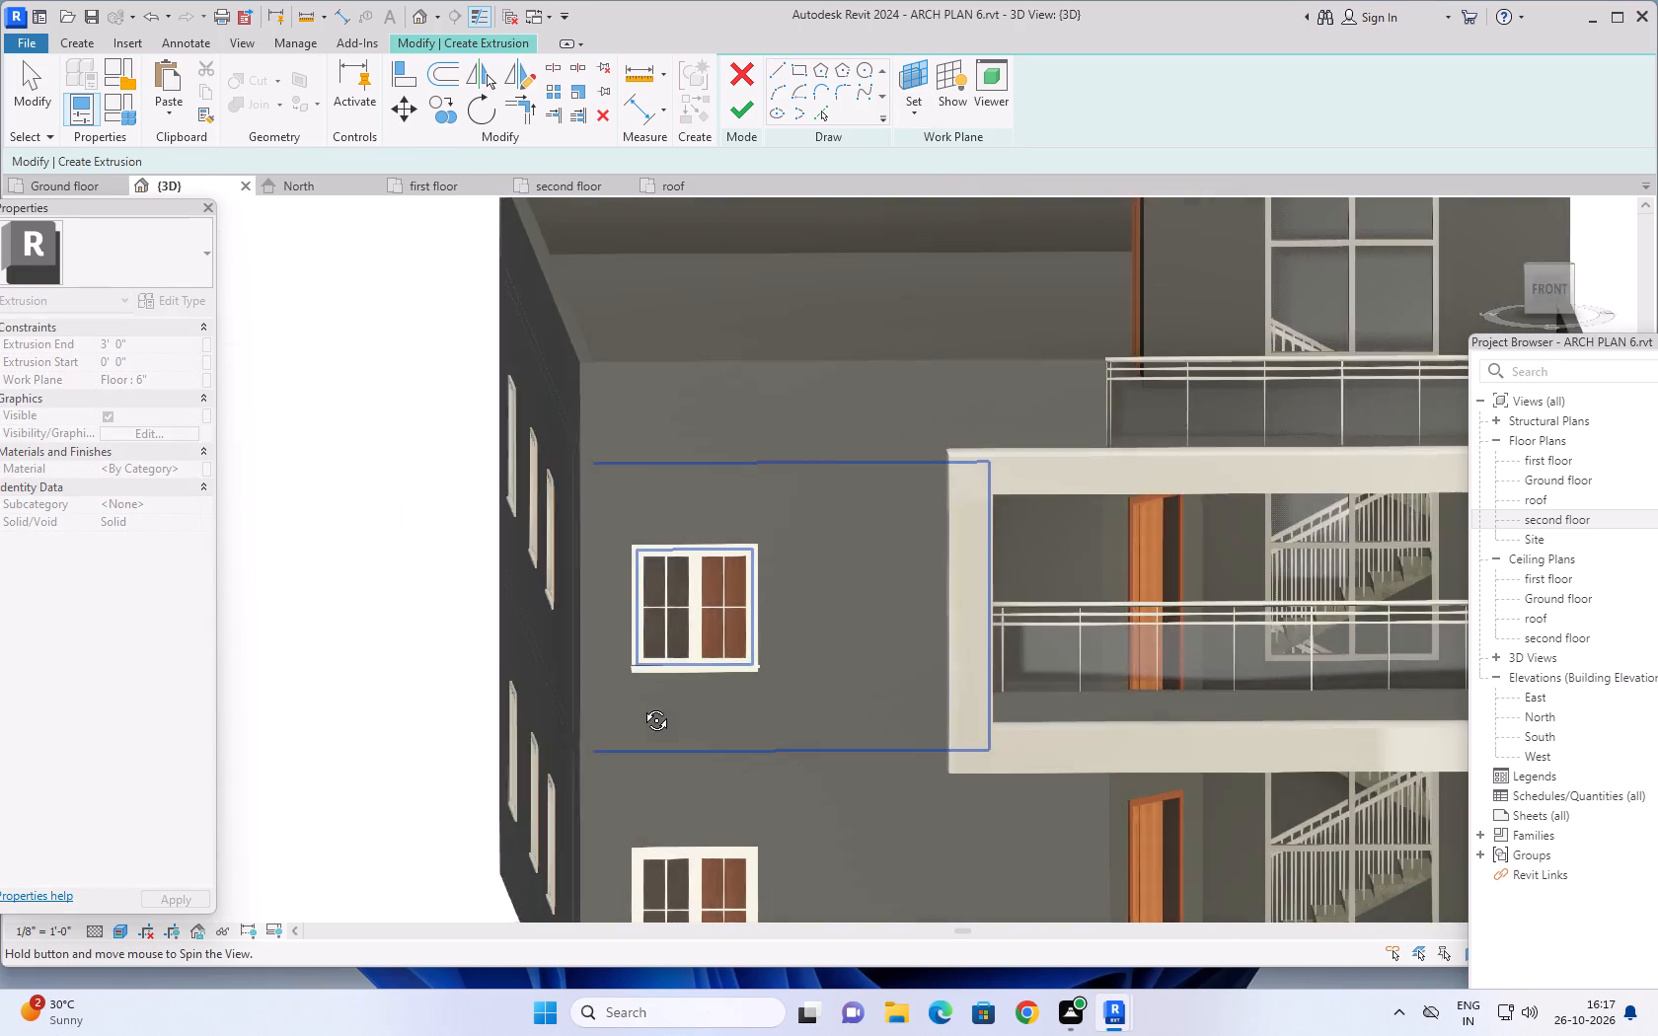
middle_click_drag(641, 705, 645, 706)
left_click(693, 524)
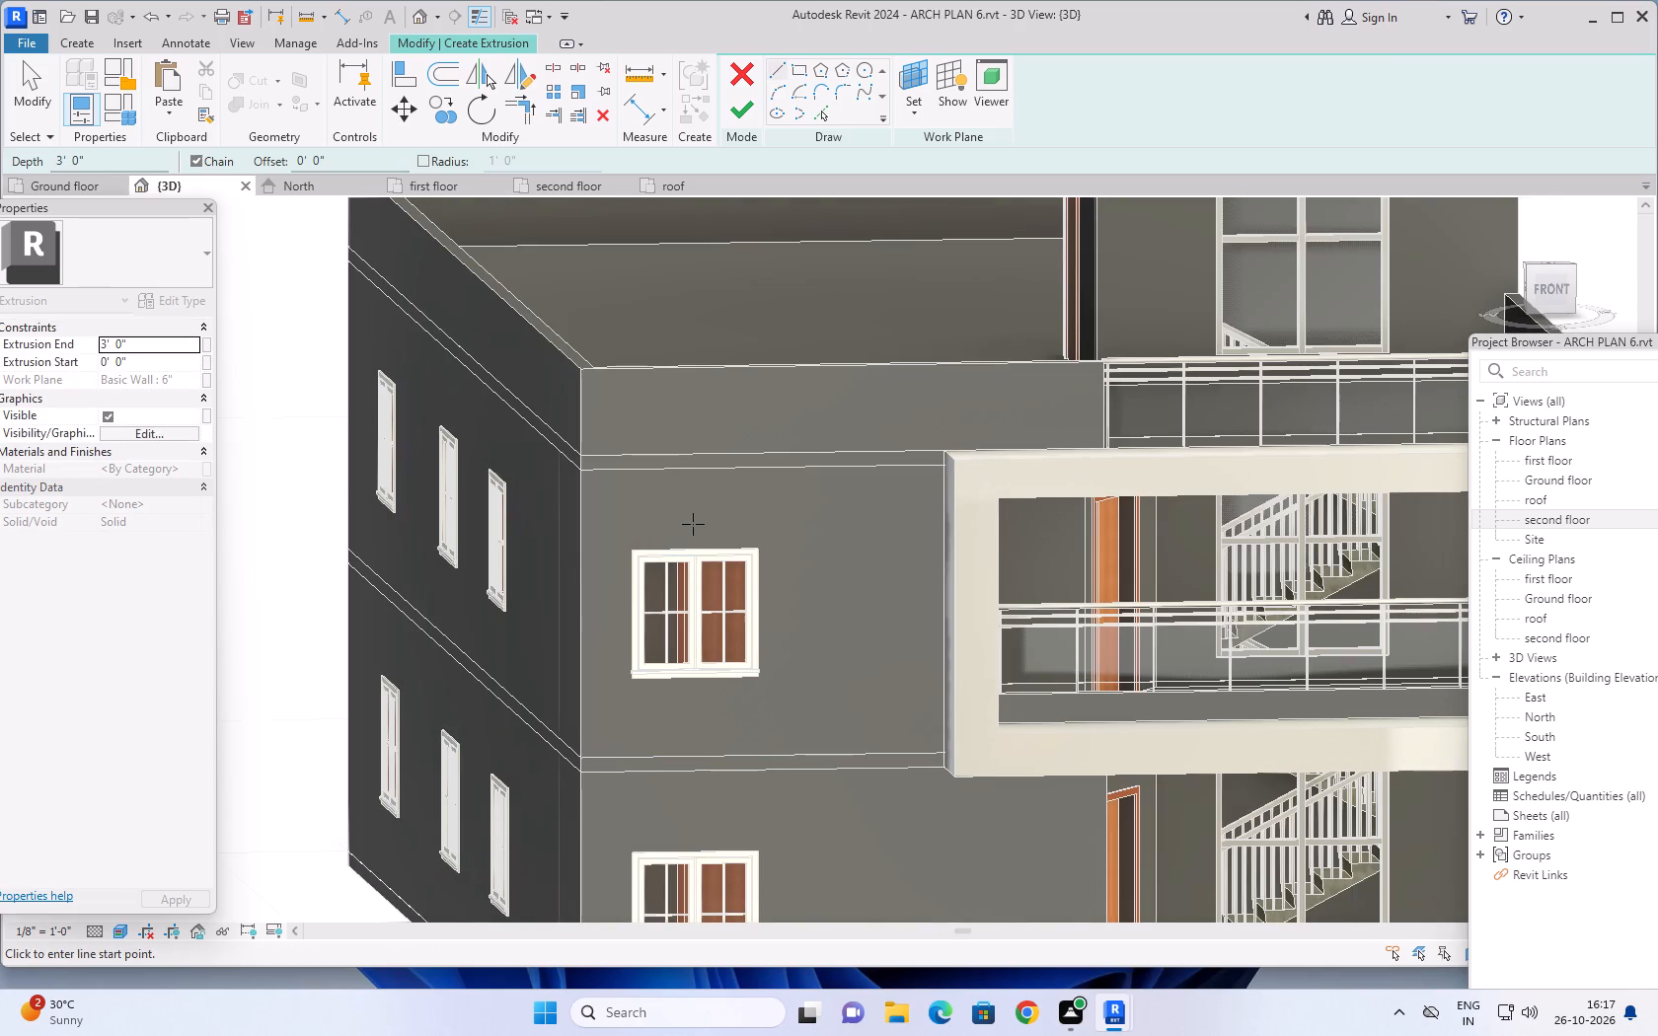
Sketch a rectangle around the upper-storey window, offset 1' outward from the corners of its trim.
left_click(797, 73)
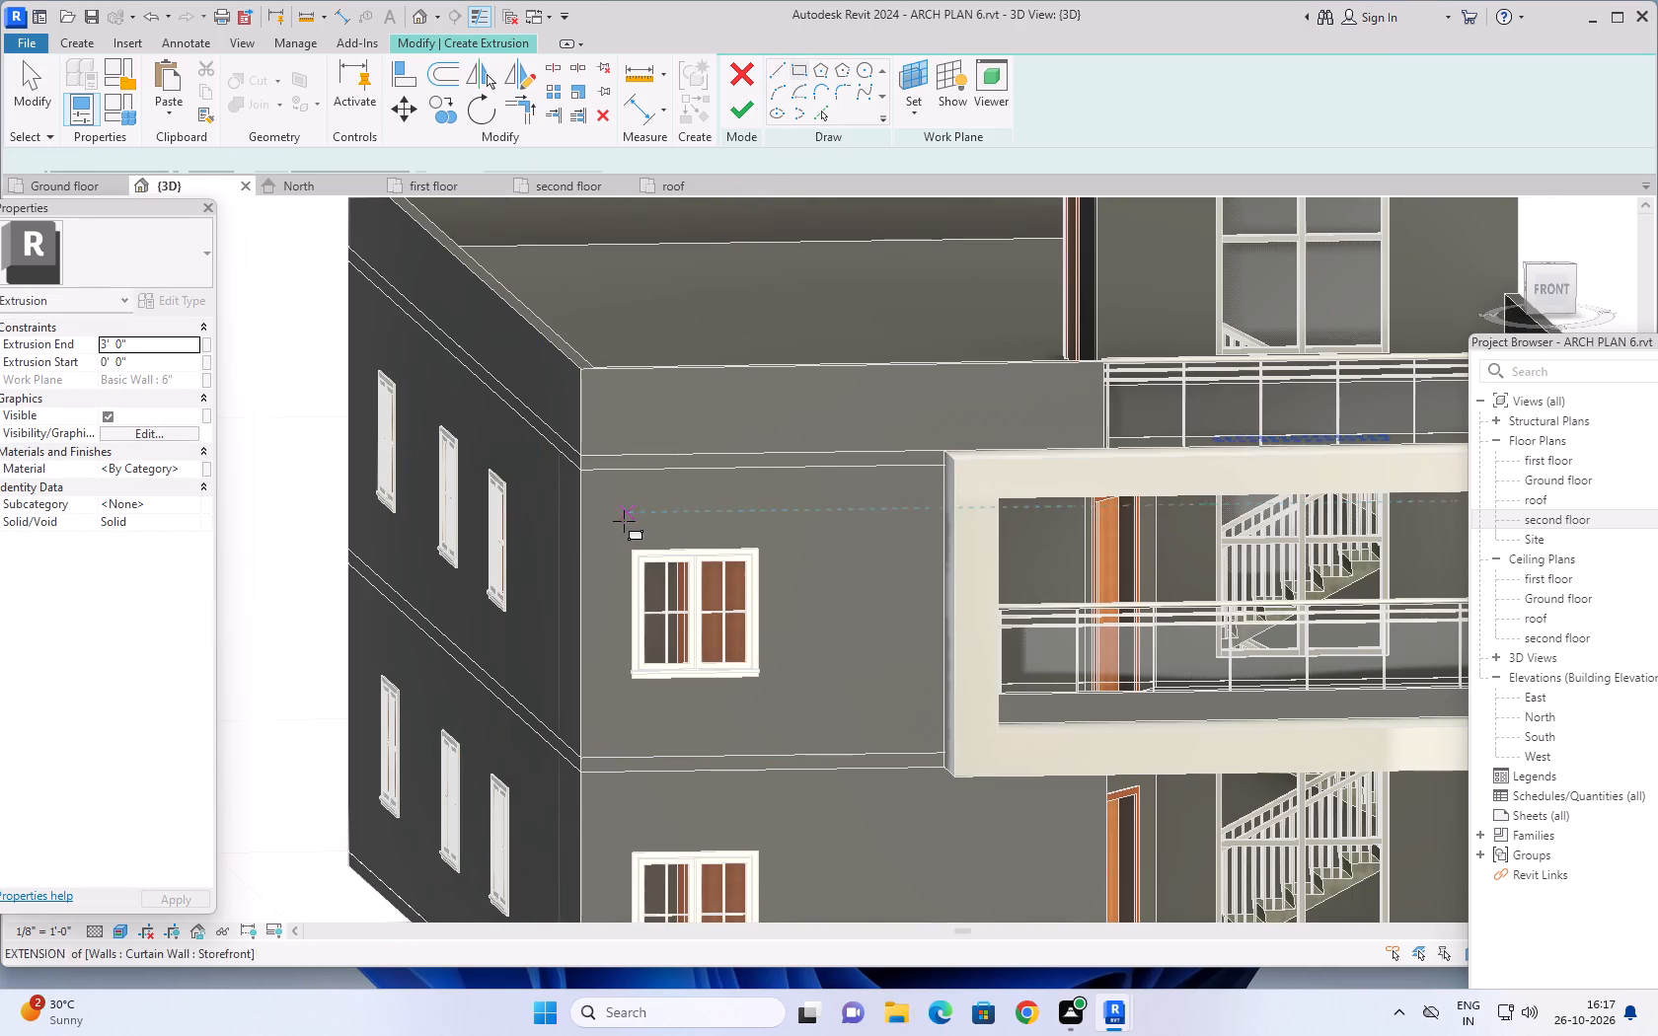
middle_click_drag(796, 569, 757, 549, "shift")
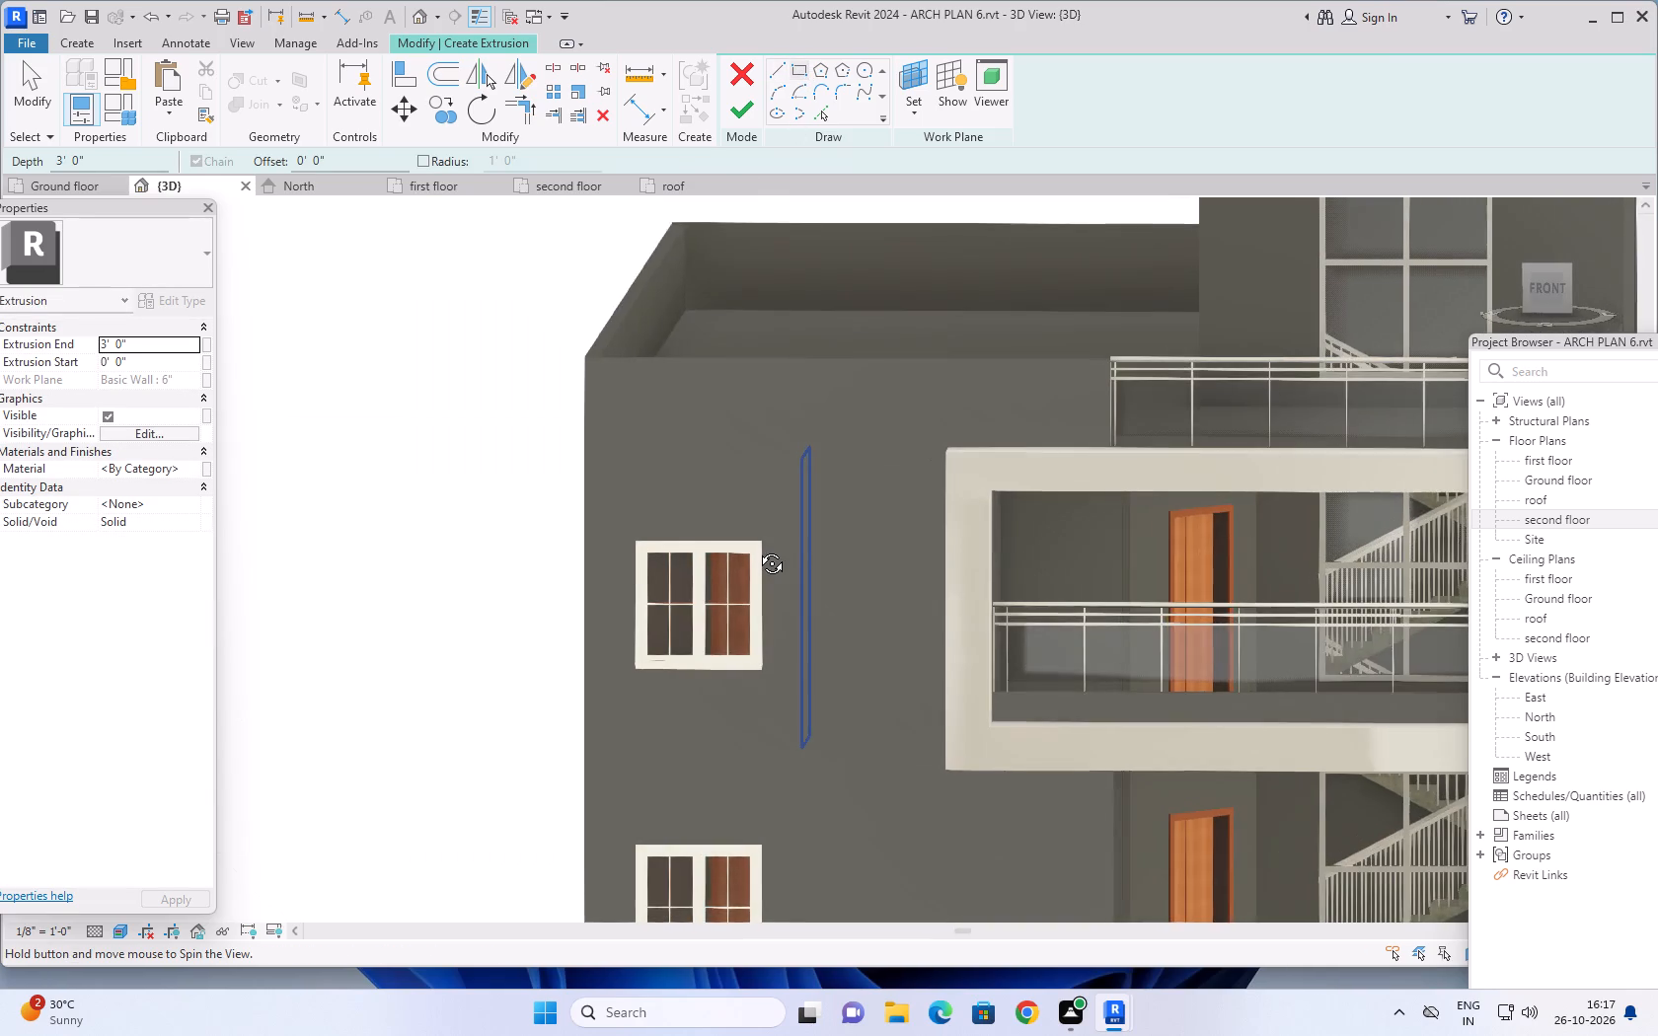
middle_click_drag(757, 549, 780, 534, "shift")
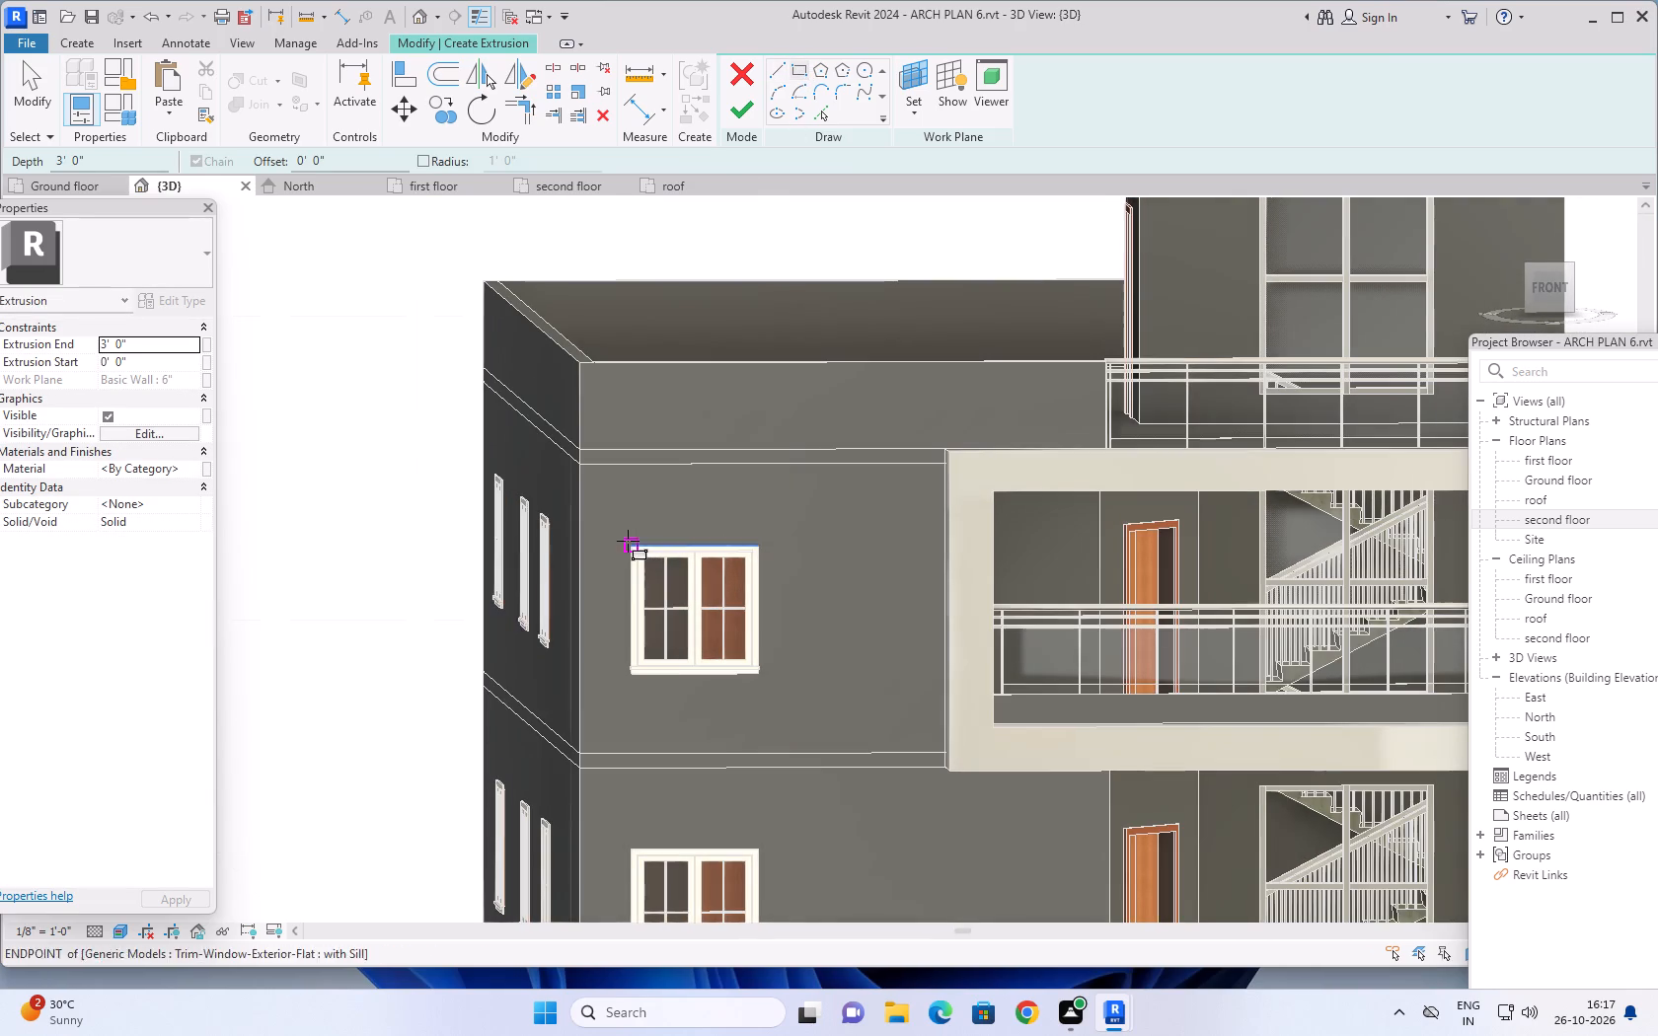
left_click(627, 542)
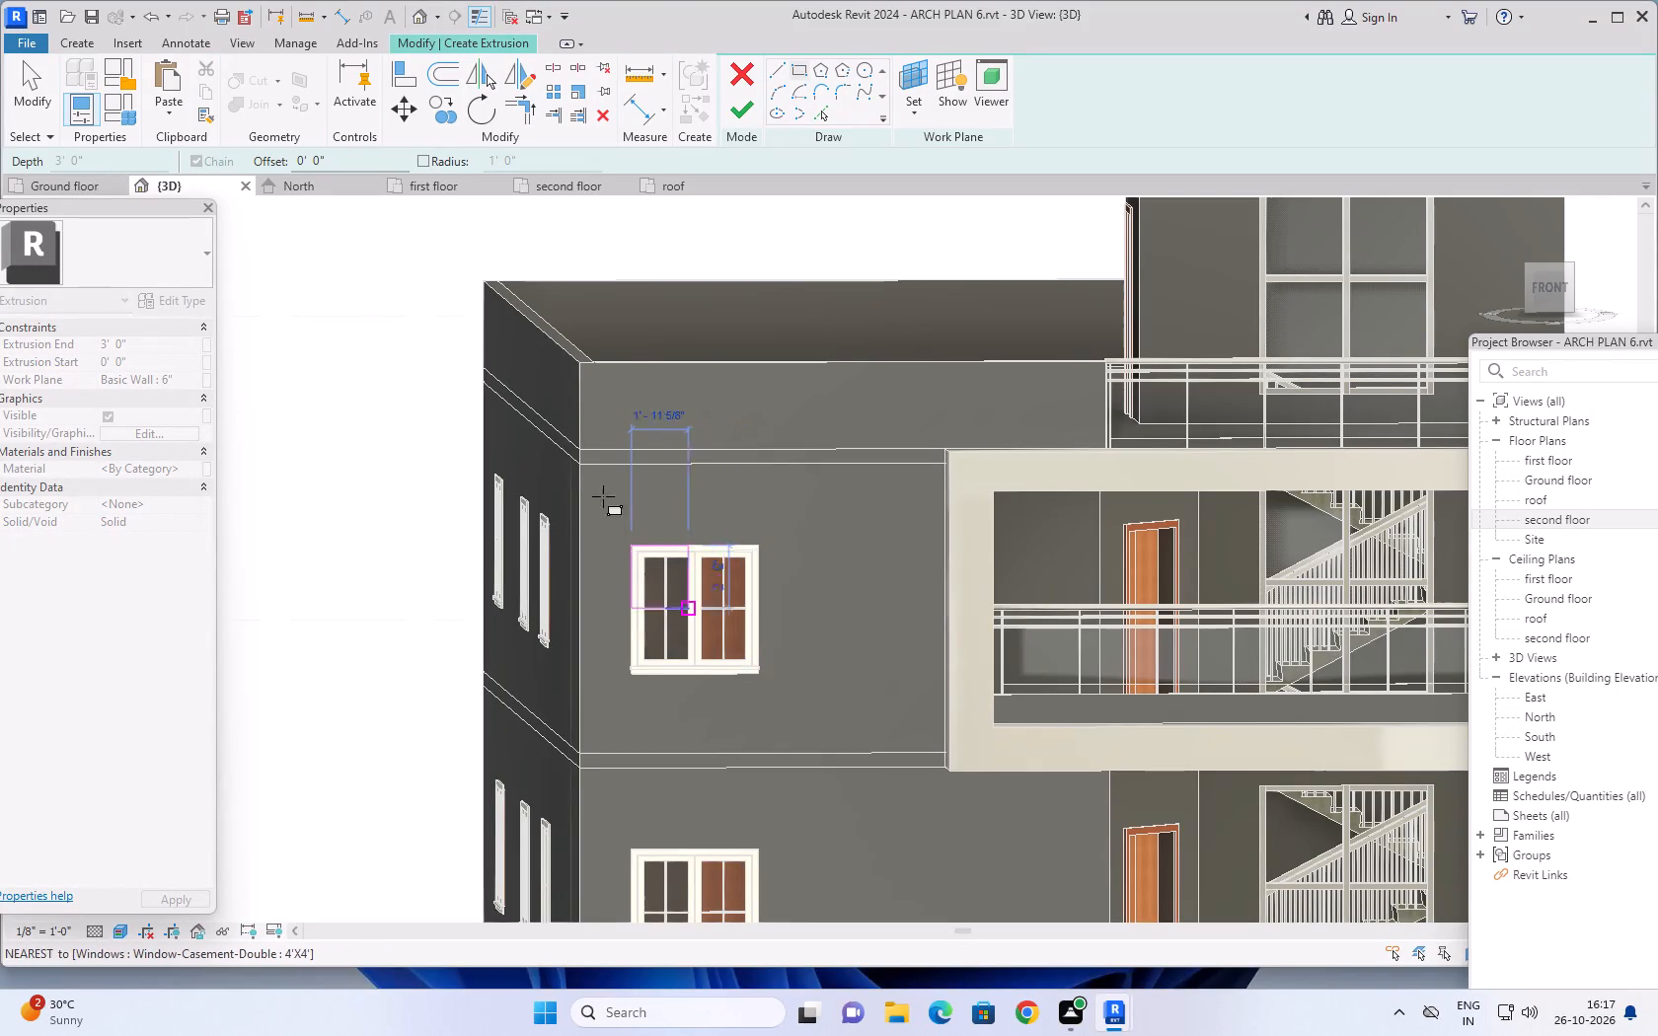
left_click(346, 161)
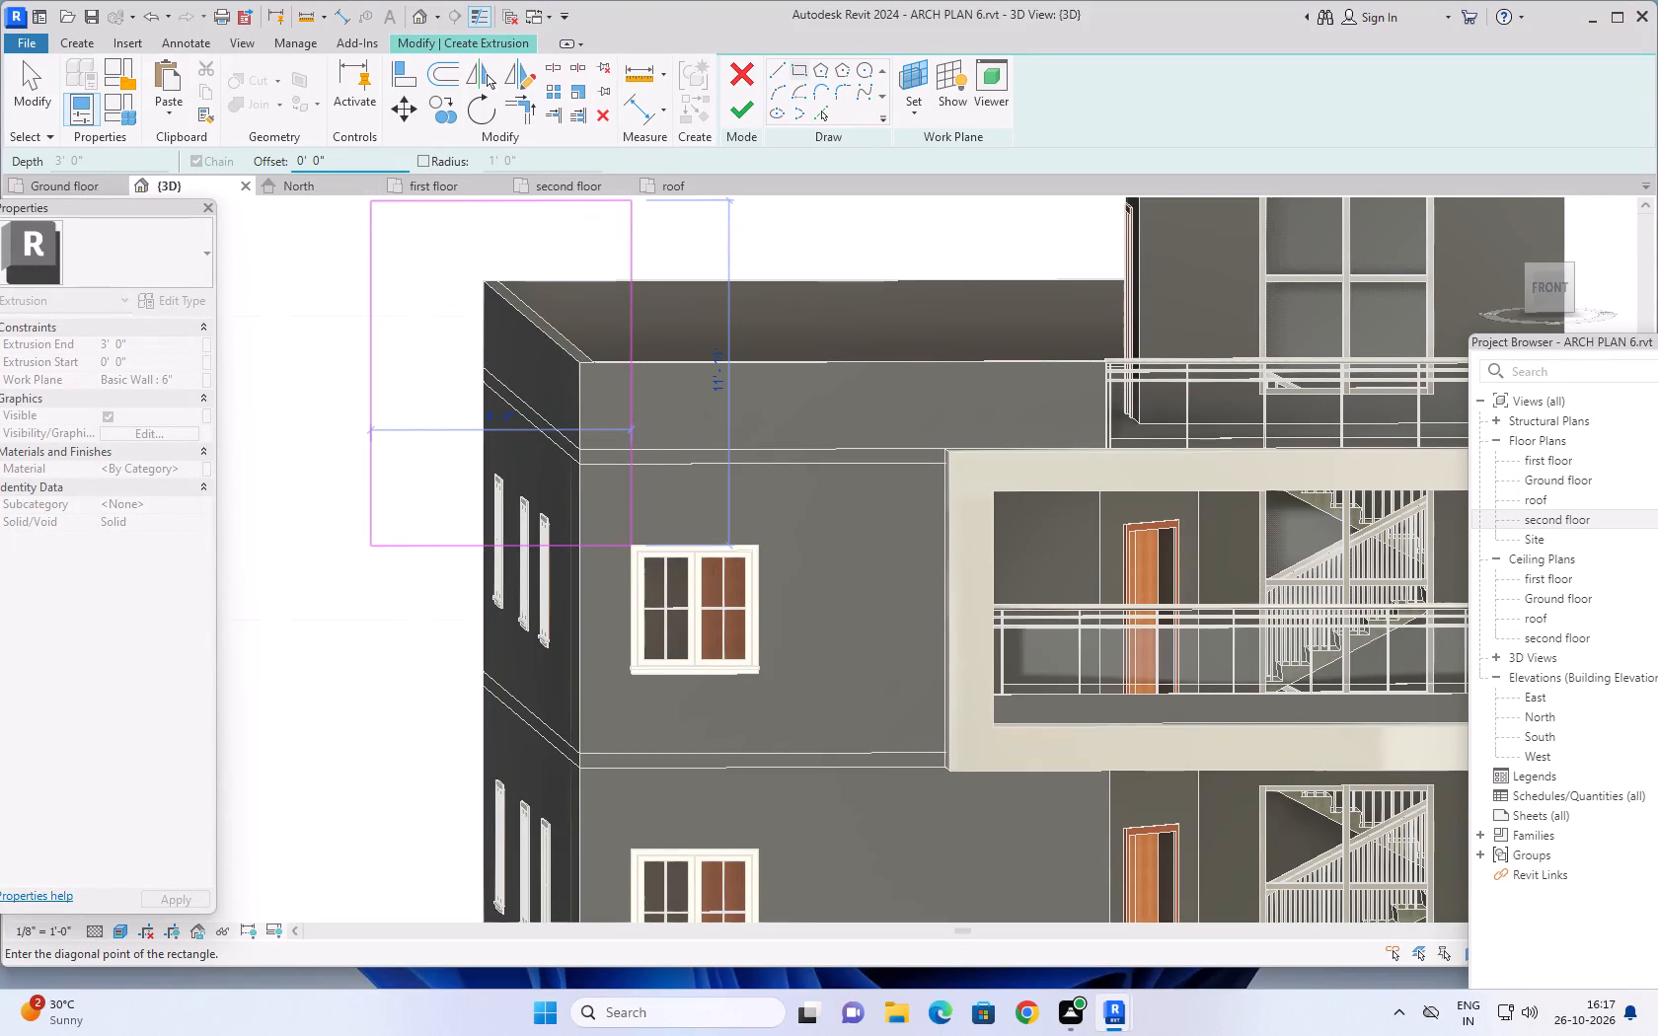
key("BackSpace")
key("BackSpace")
key("BackSpace")
key("BackSpace")
key("BackSpace")
key("BackSpace")
key("BackSpace")
key("BackSpace")
key("BackSpace")
key("BackSpace")
key("BackSpace")
key("BackSpace")
key("BackSpace")
key("BackSpace")
type("1'")
key("Return")
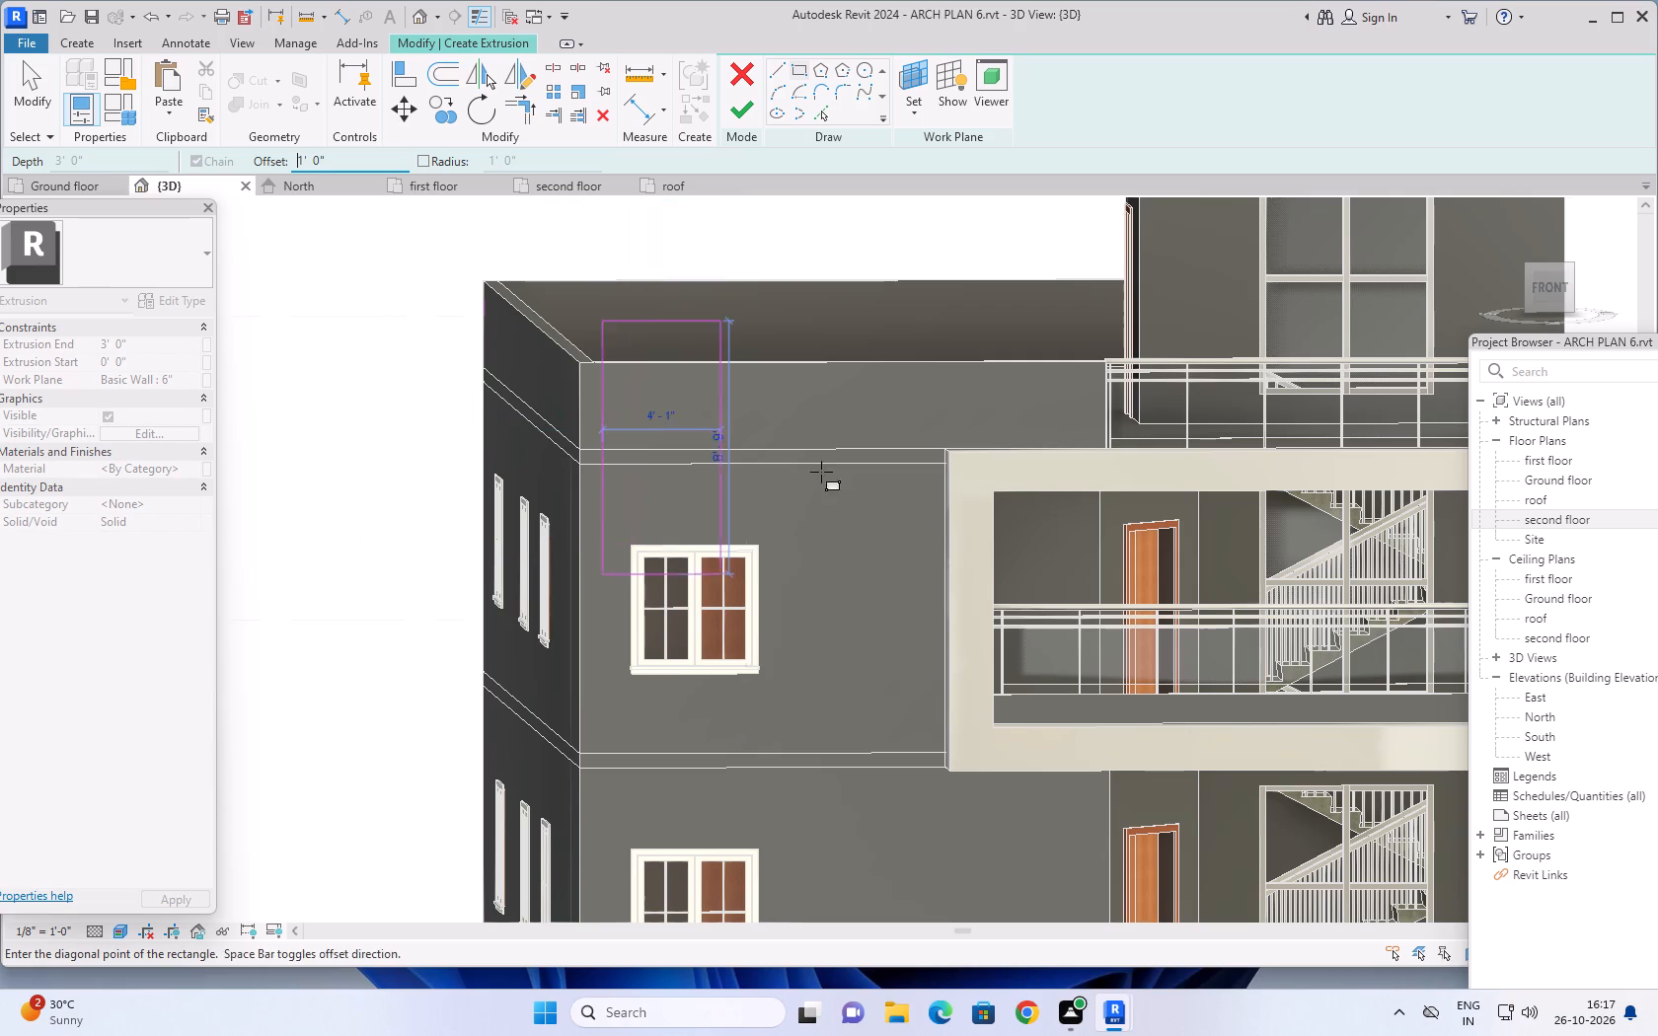
scroll(761, 674, "up", 6)
left_click(750, 677)
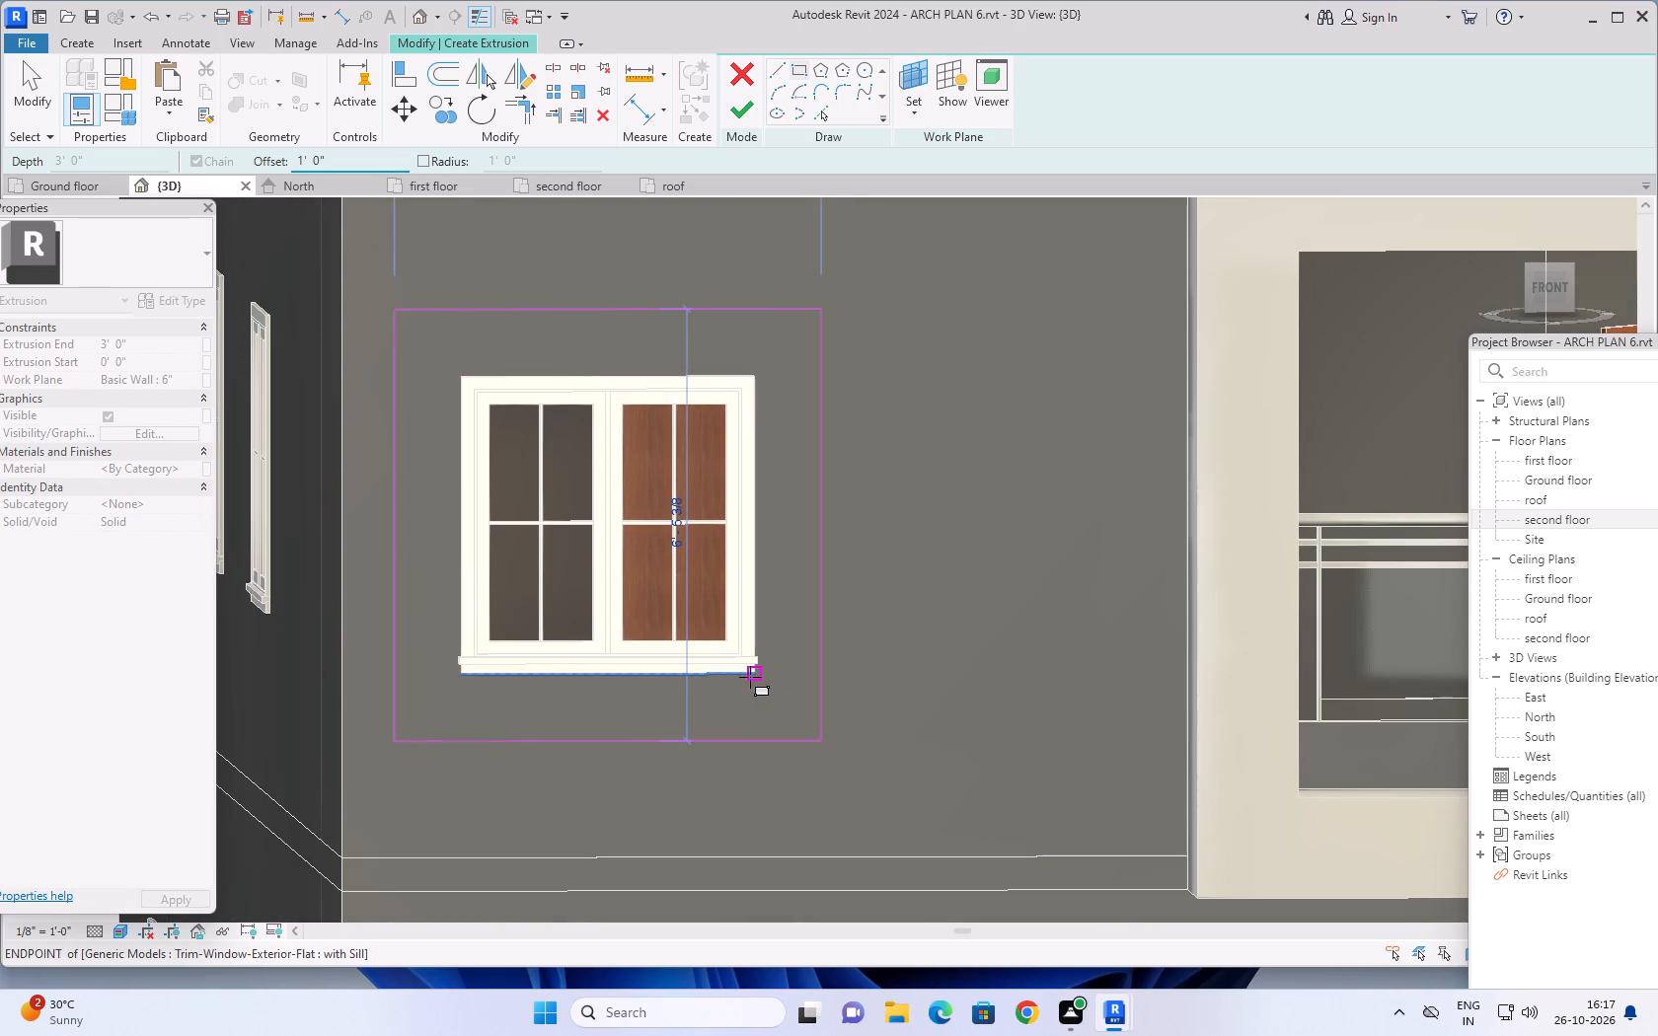
Sketch a matching rectangle offset 1' around the window directly below and finish the 3' deep extrusion.
scroll(892, 745, "down", 7)
middle_click_drag(901, 774, 855, 632)
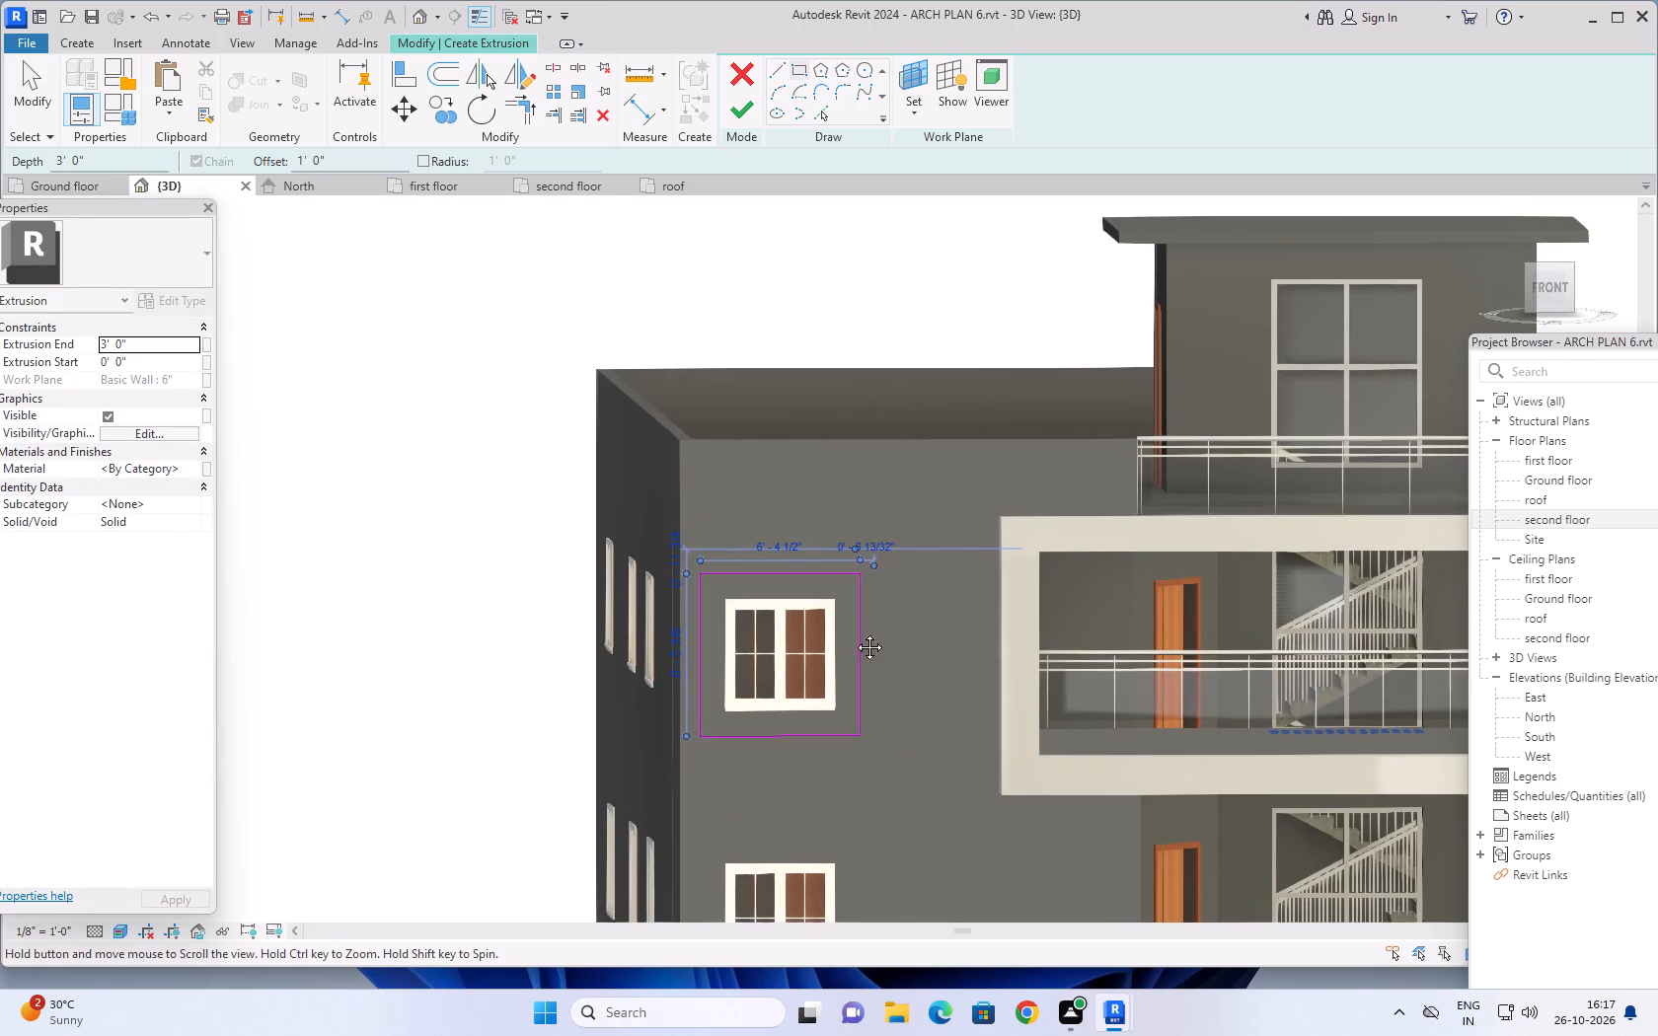
middle_click_drag(855, 632, 845, 525)
scroll(674, 625, "up", 5)
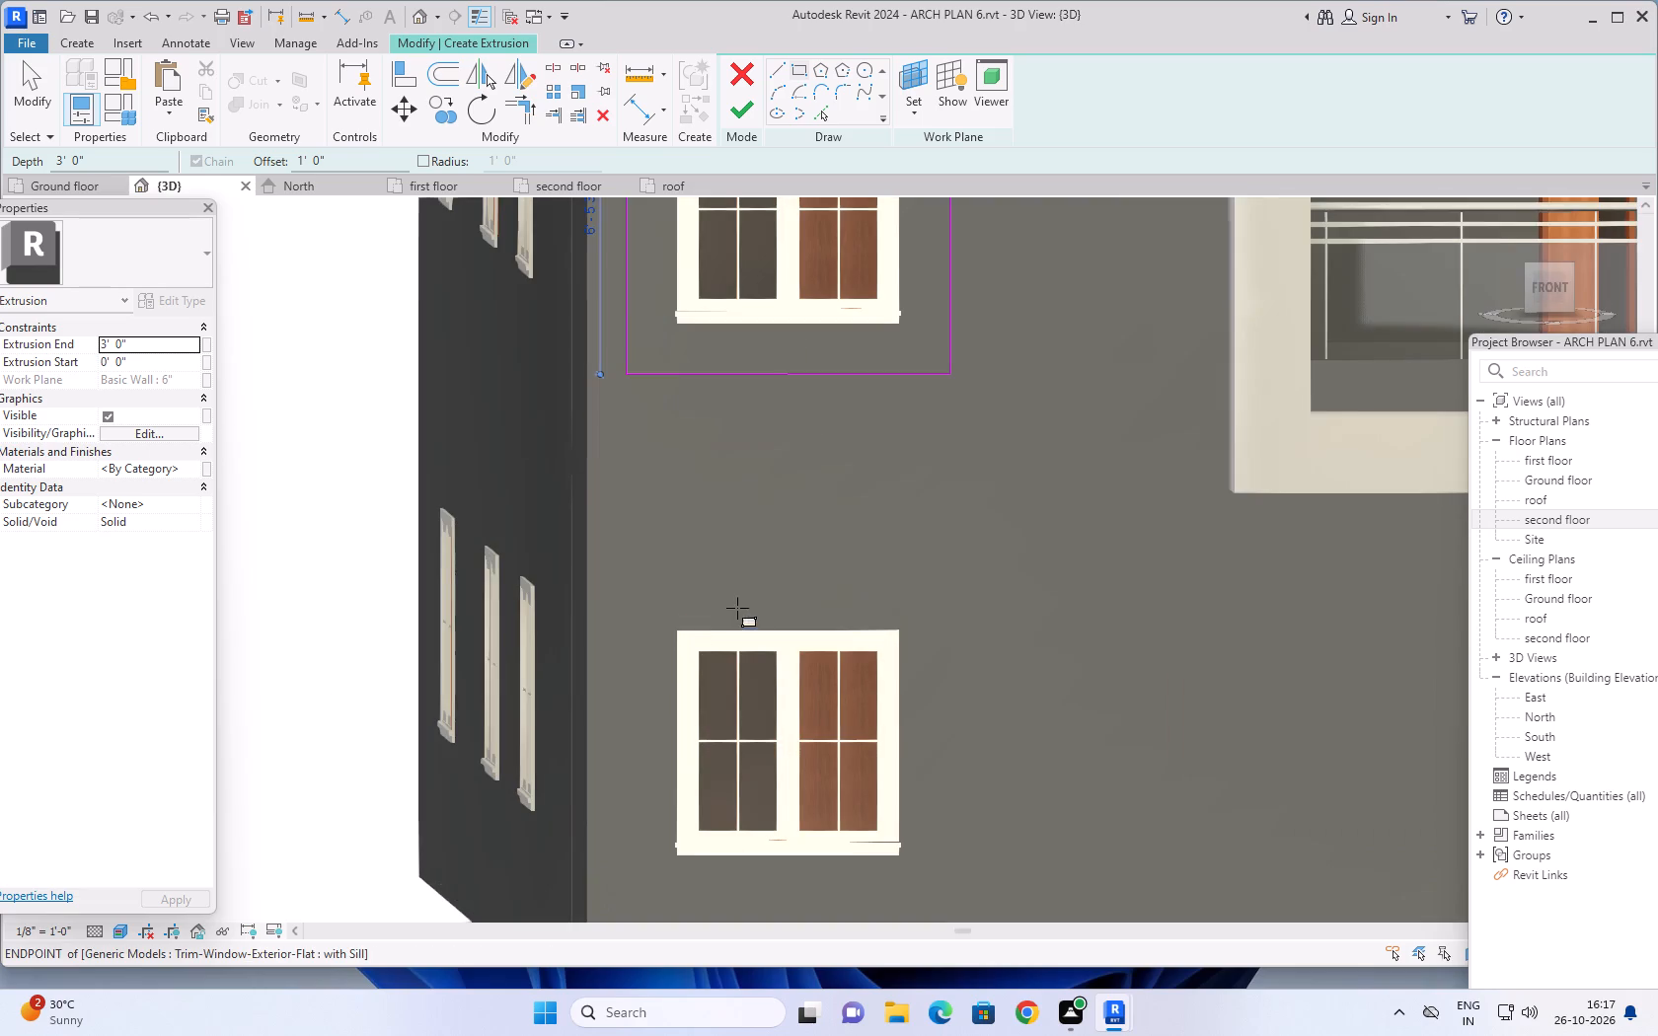
left_click(675, 629)
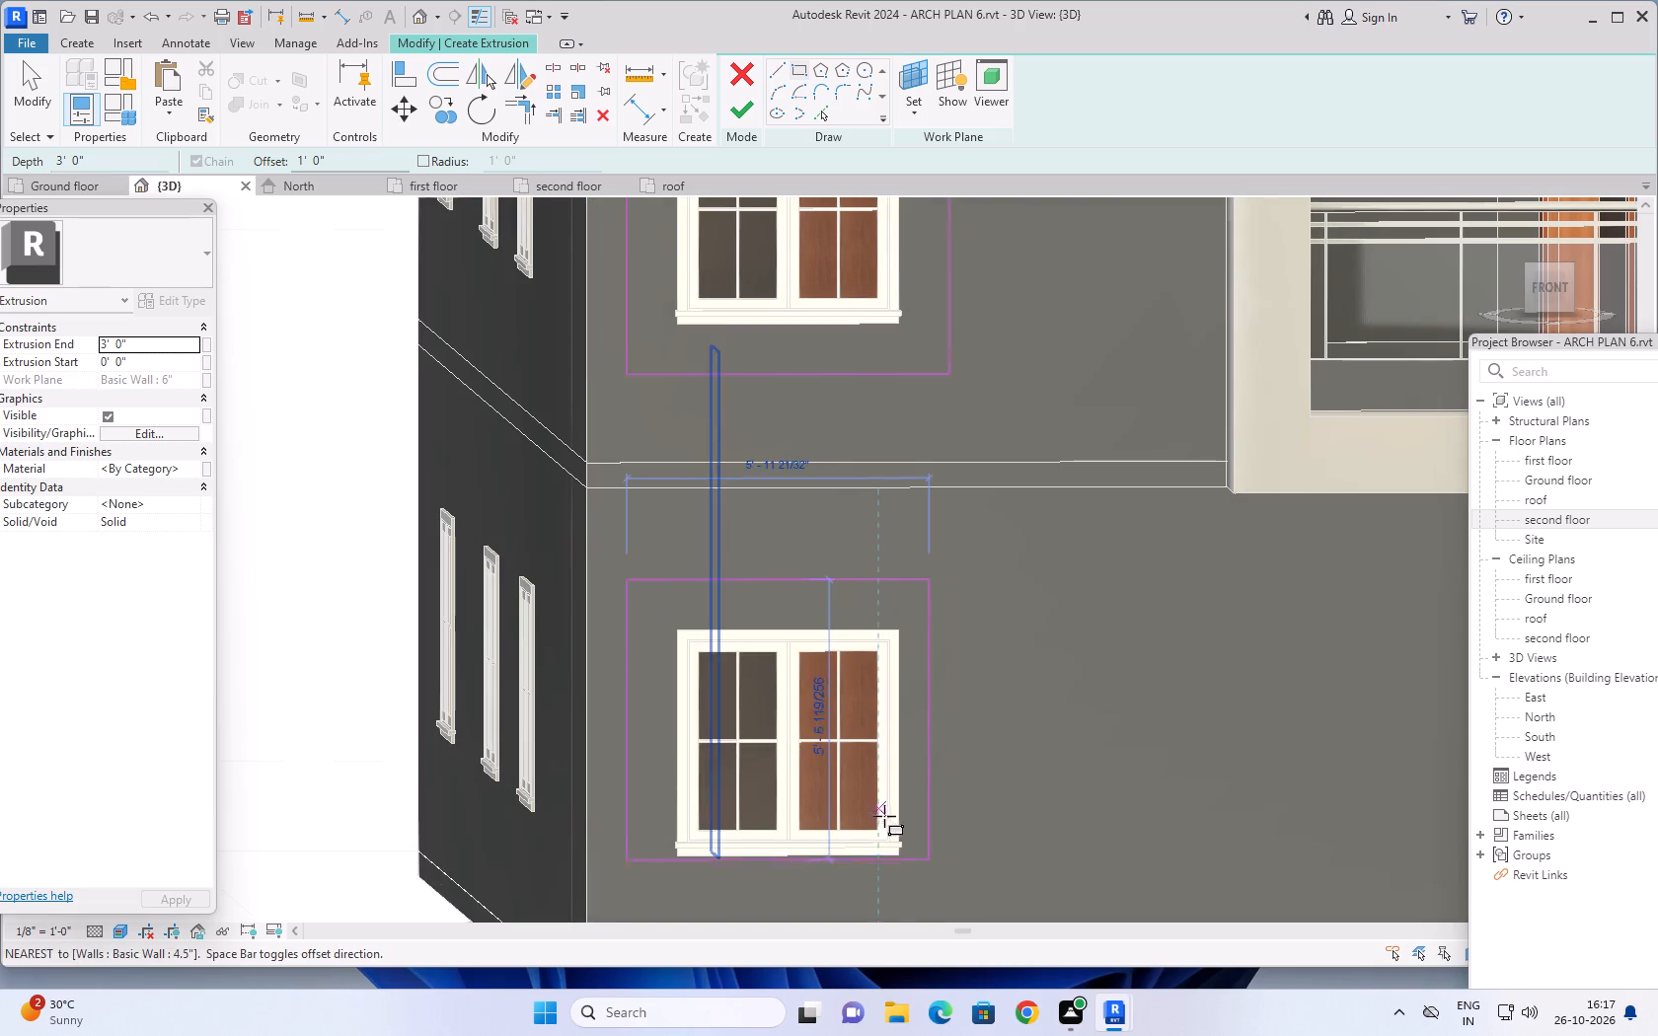
left_click(901, 857)
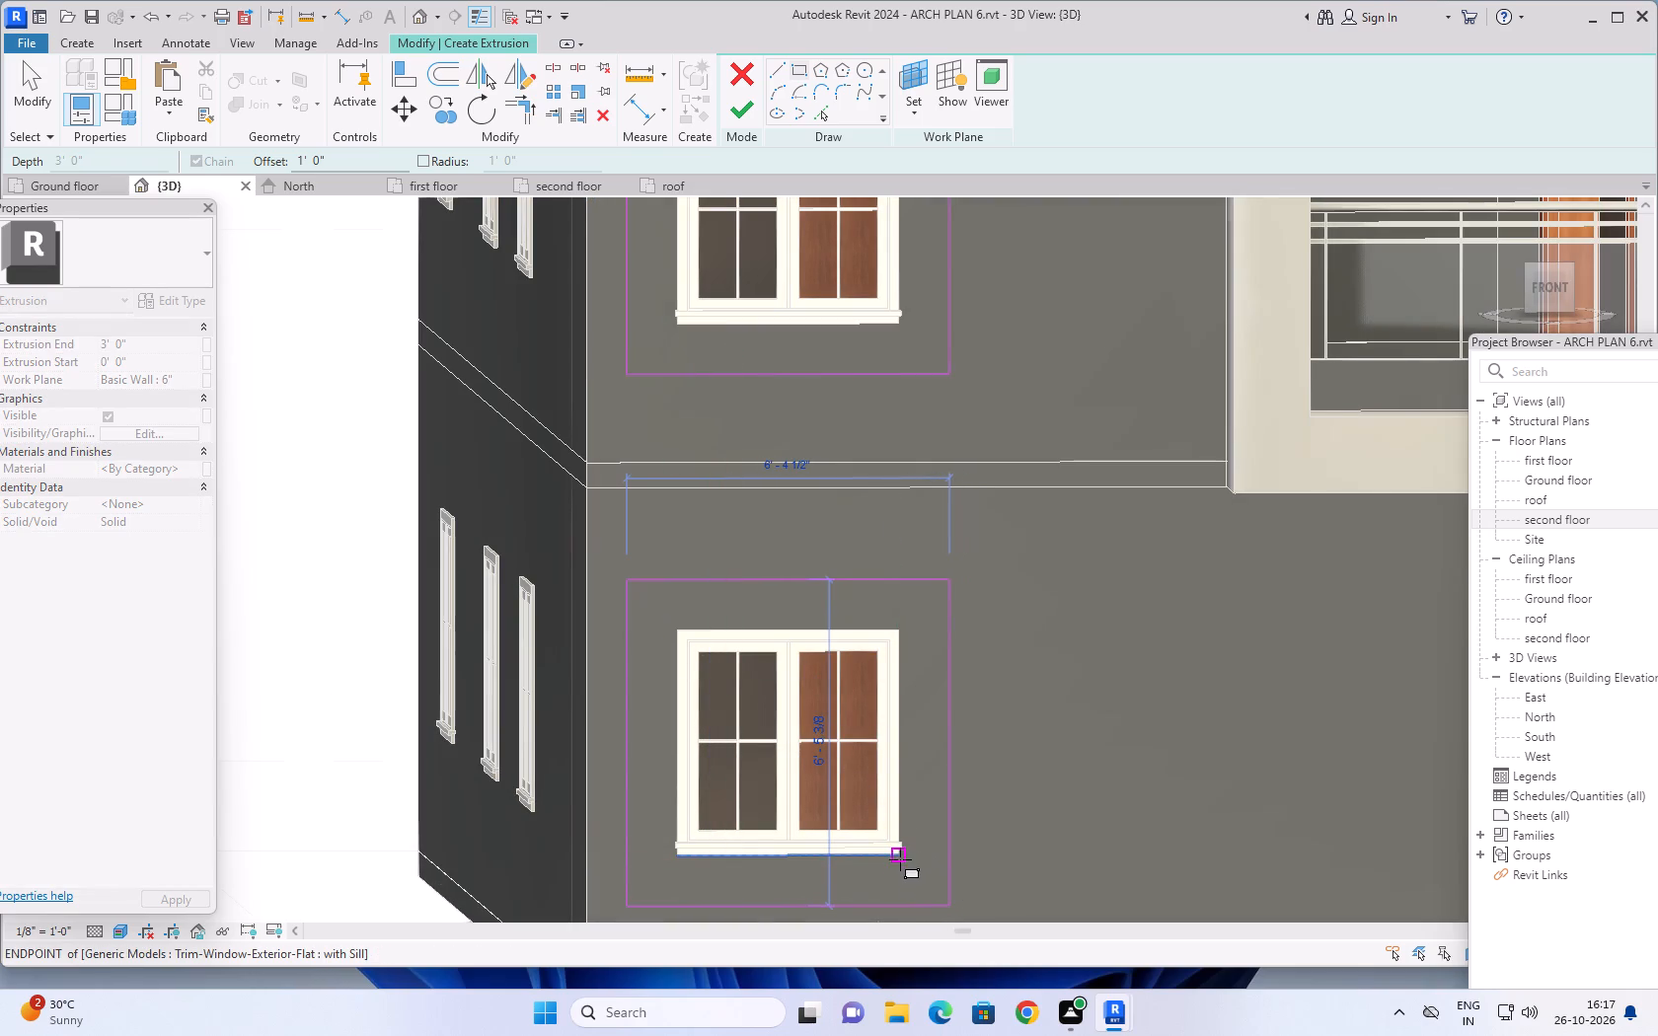
scroll(982, 778, "down", 4)
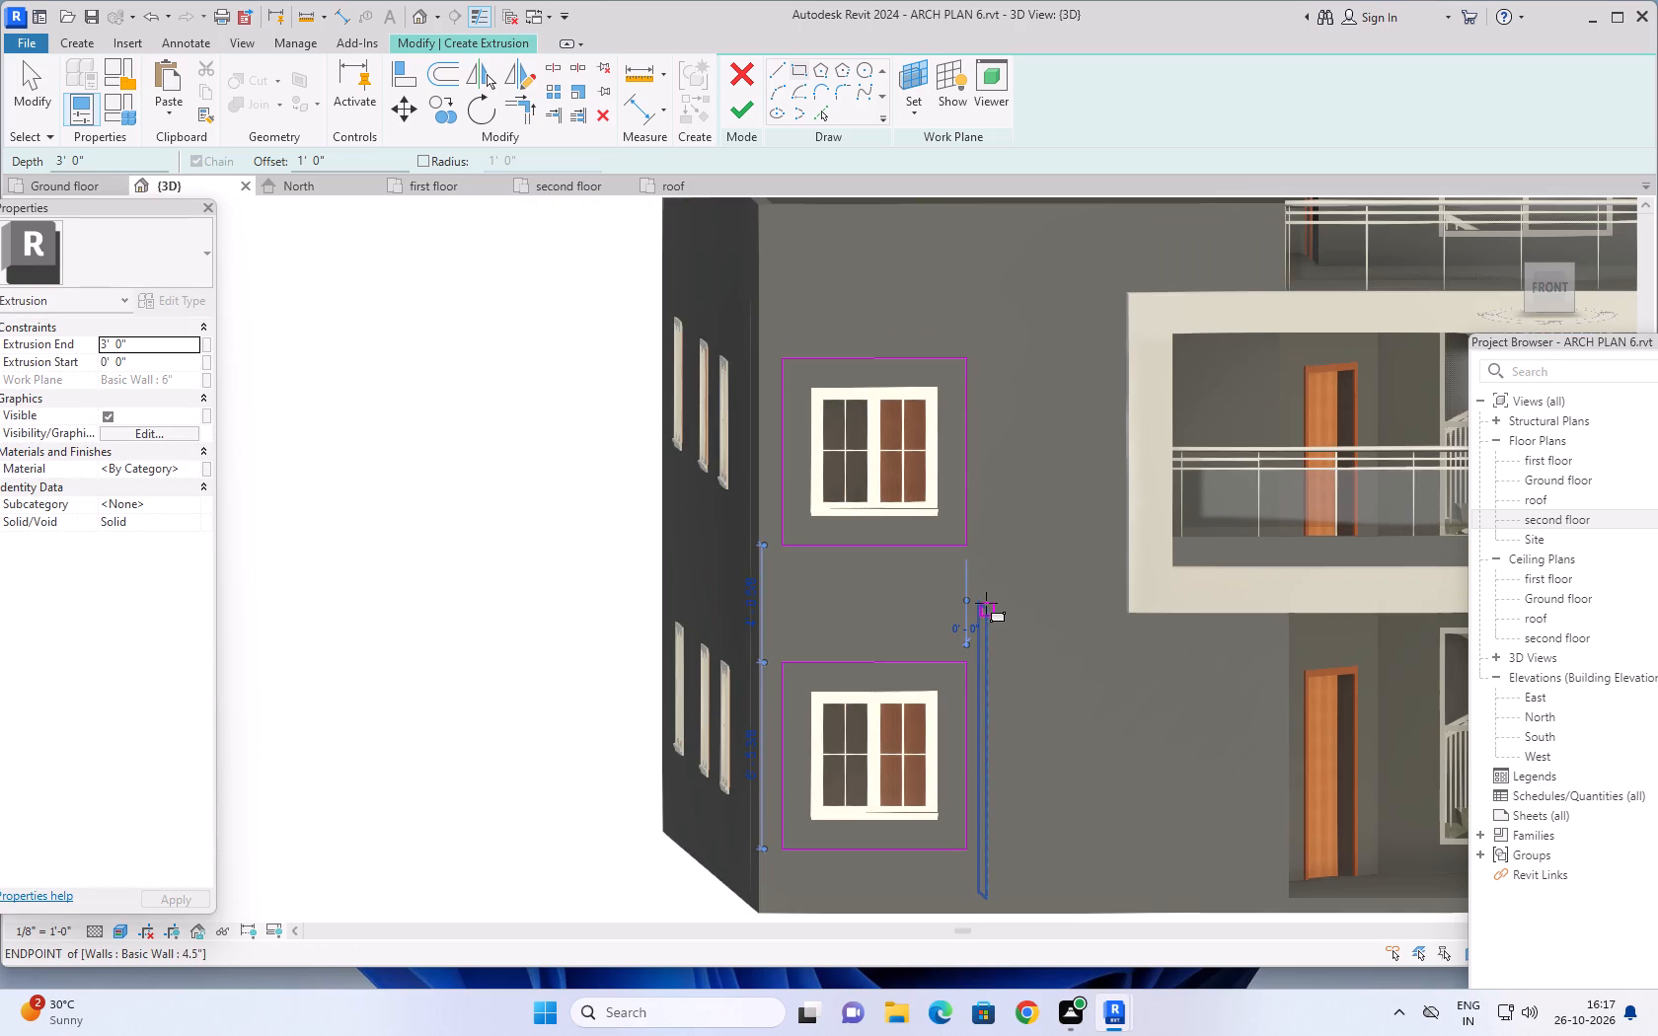
left_click(740, 117)
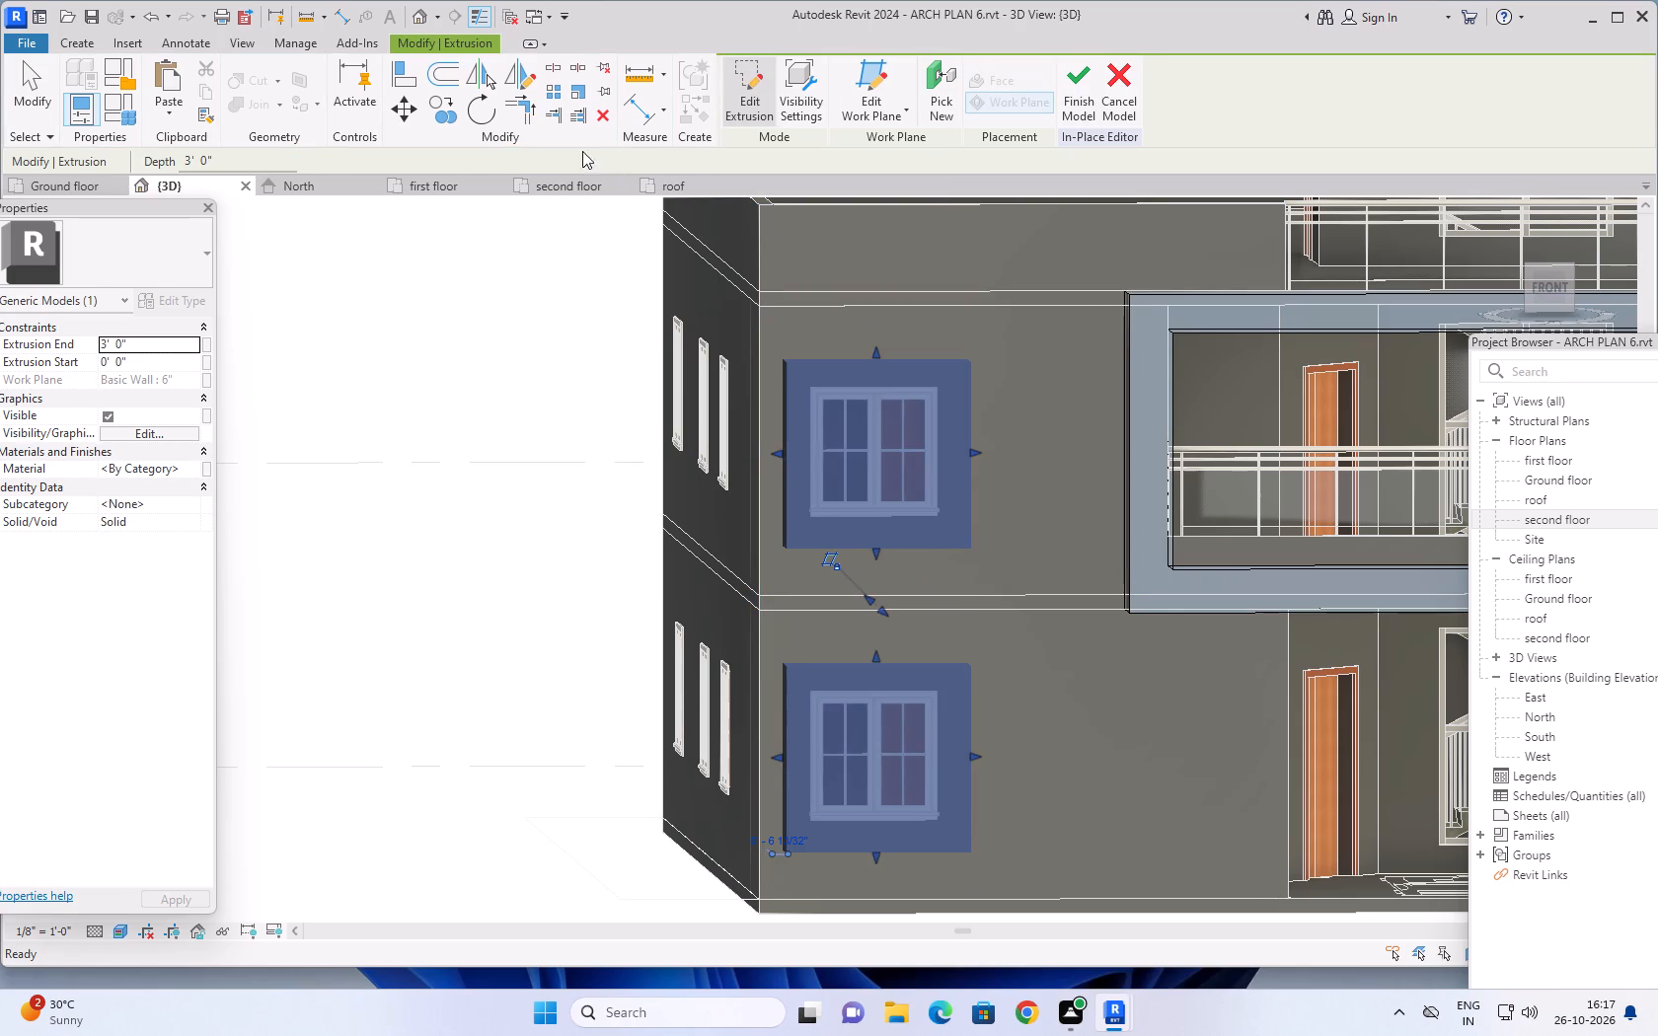
Start a void extrusion on the front face of the upper window block and sketch a rectangle inset 1' from its edges.
left_click(83, 39)
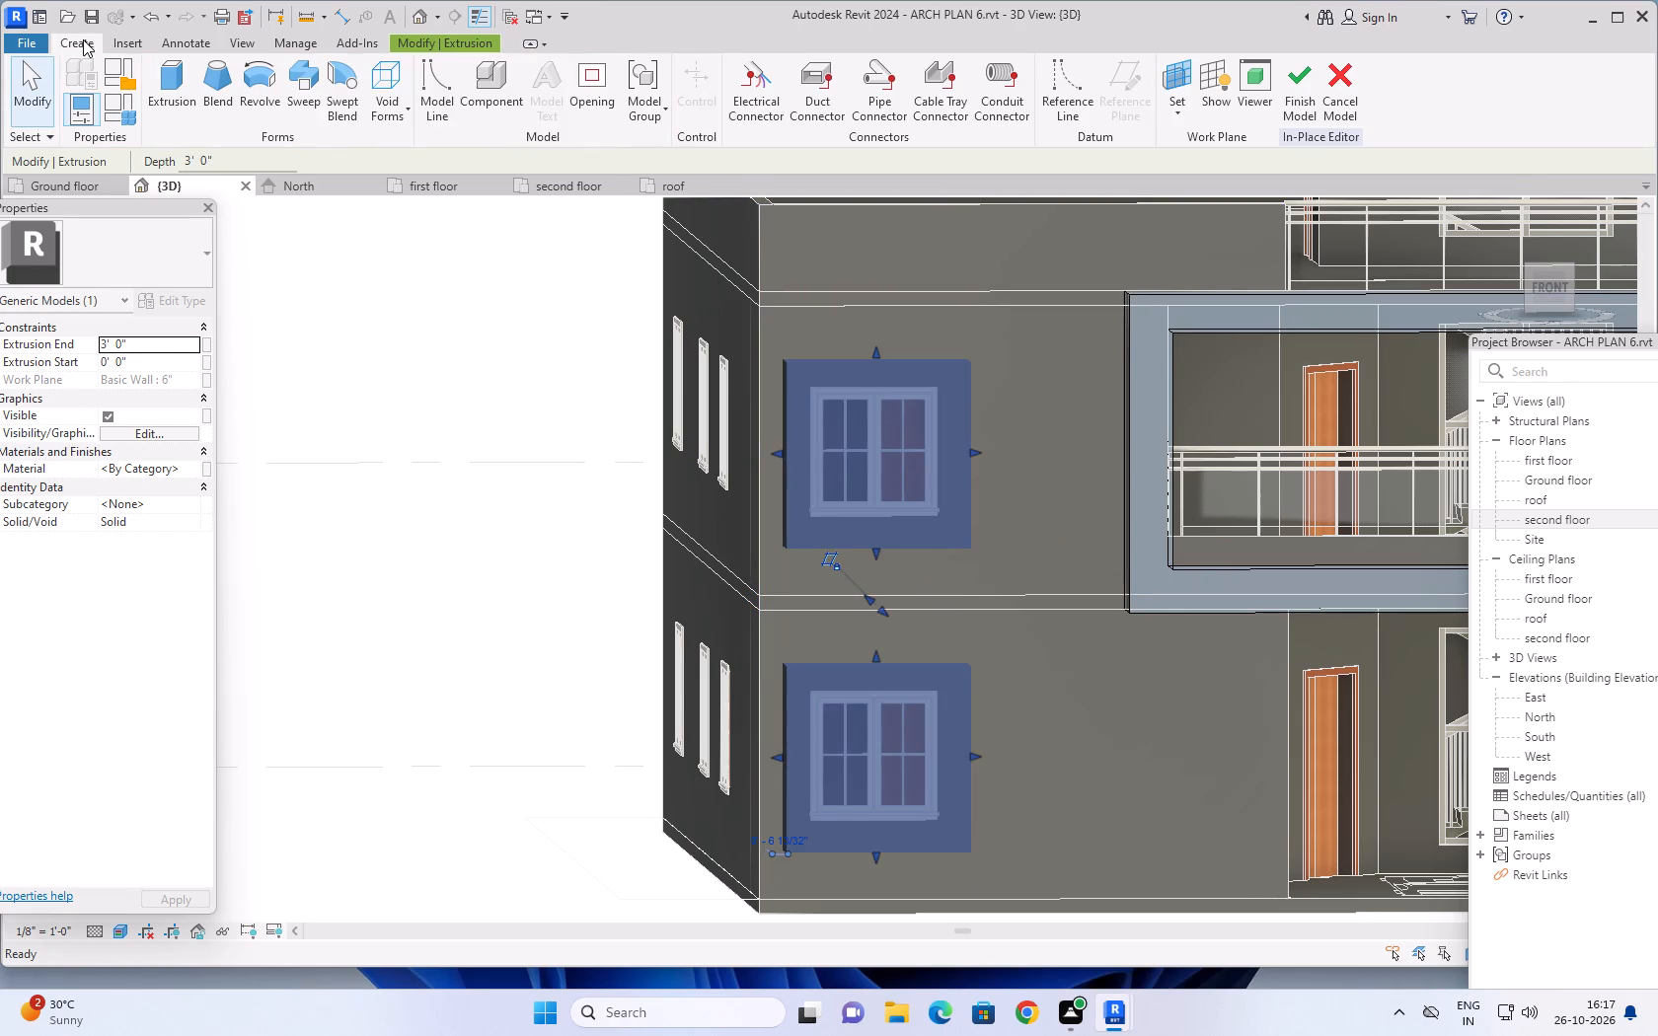
left_click(399, 106)
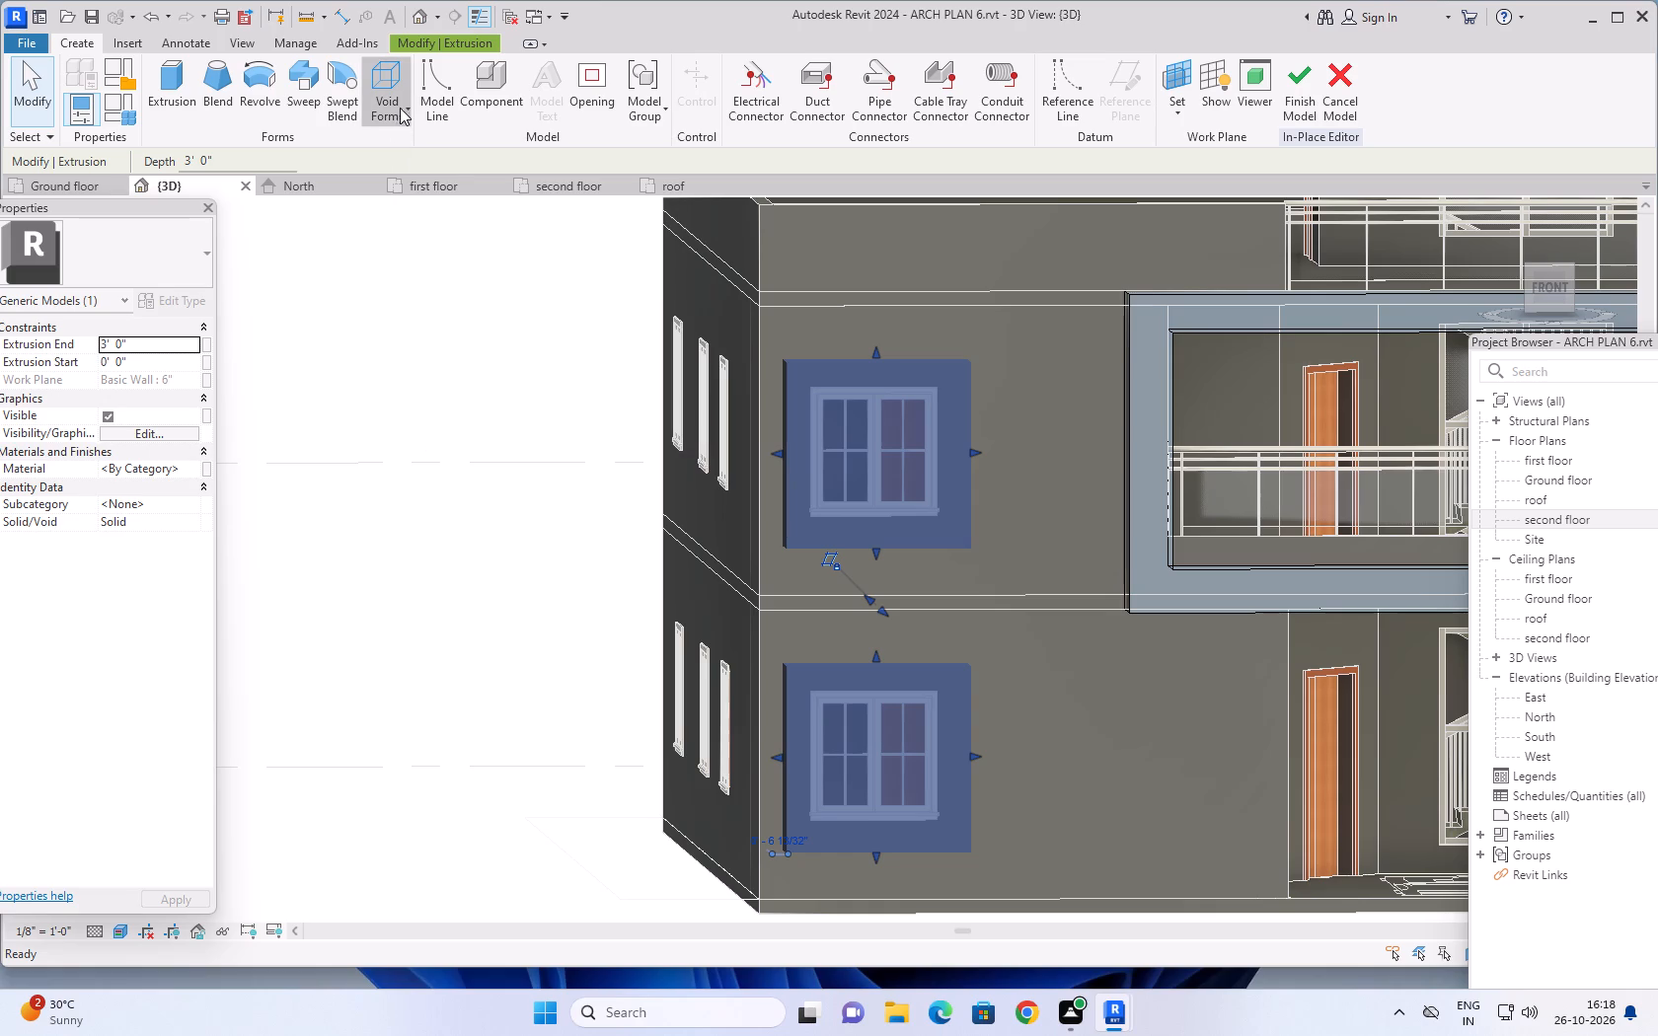
left_click(418, 148)
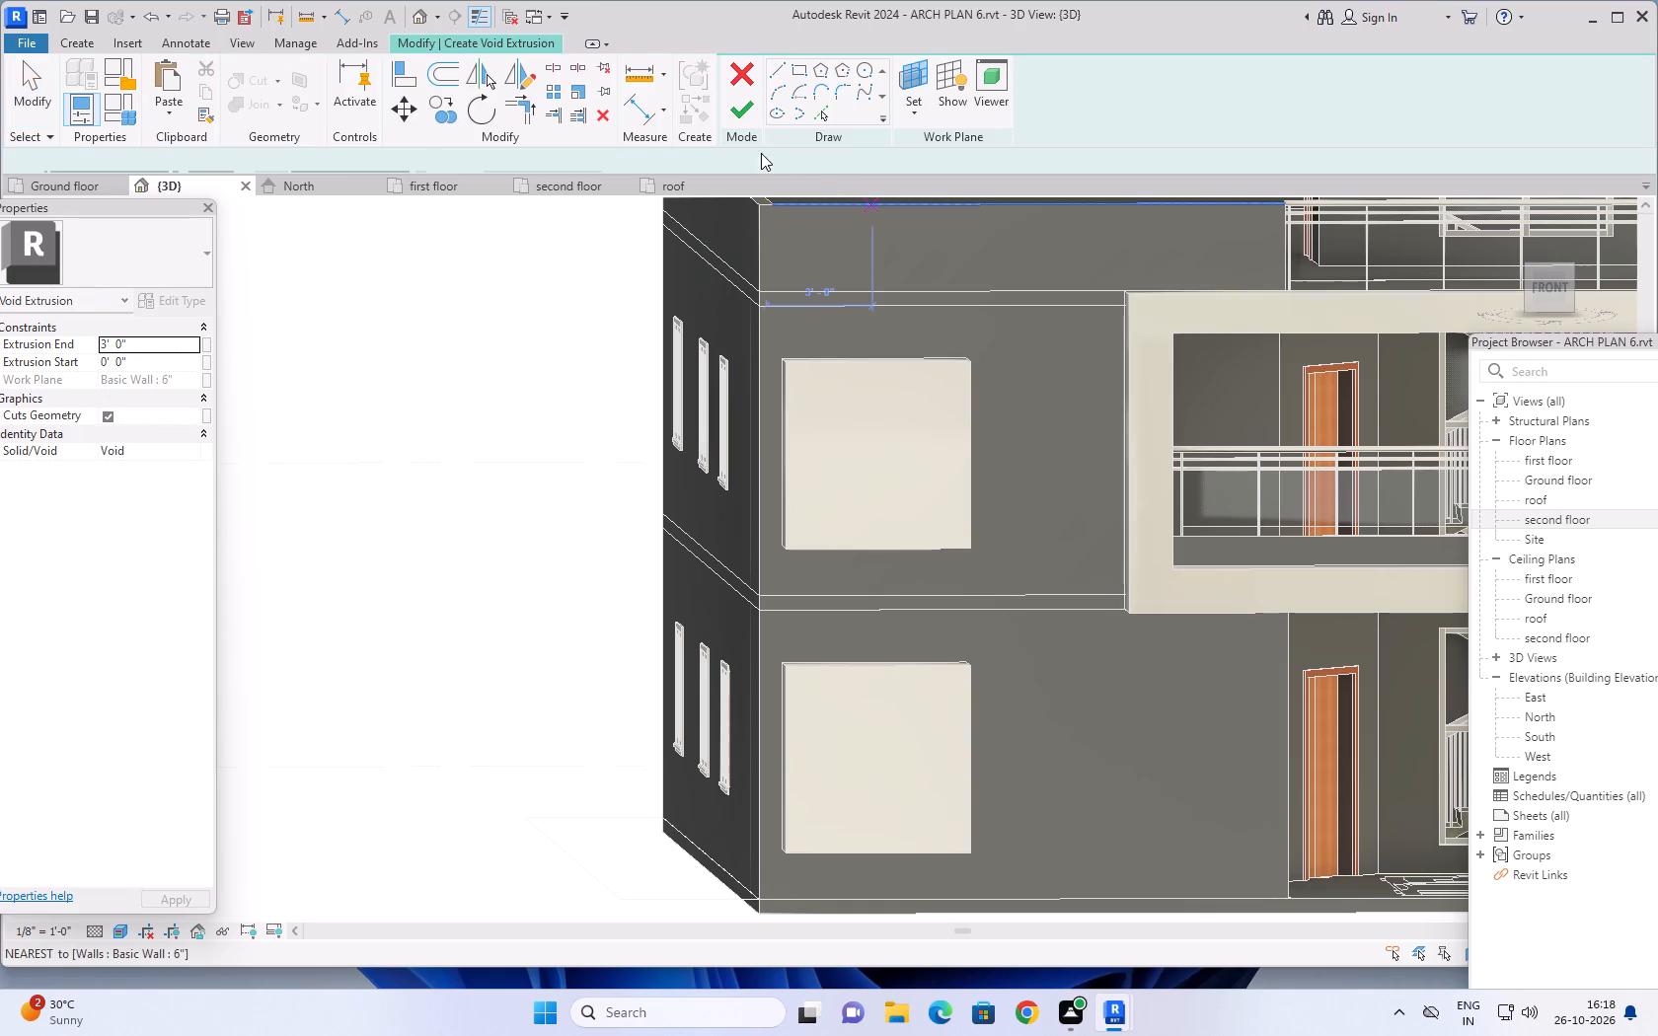
left_click(915, 114)
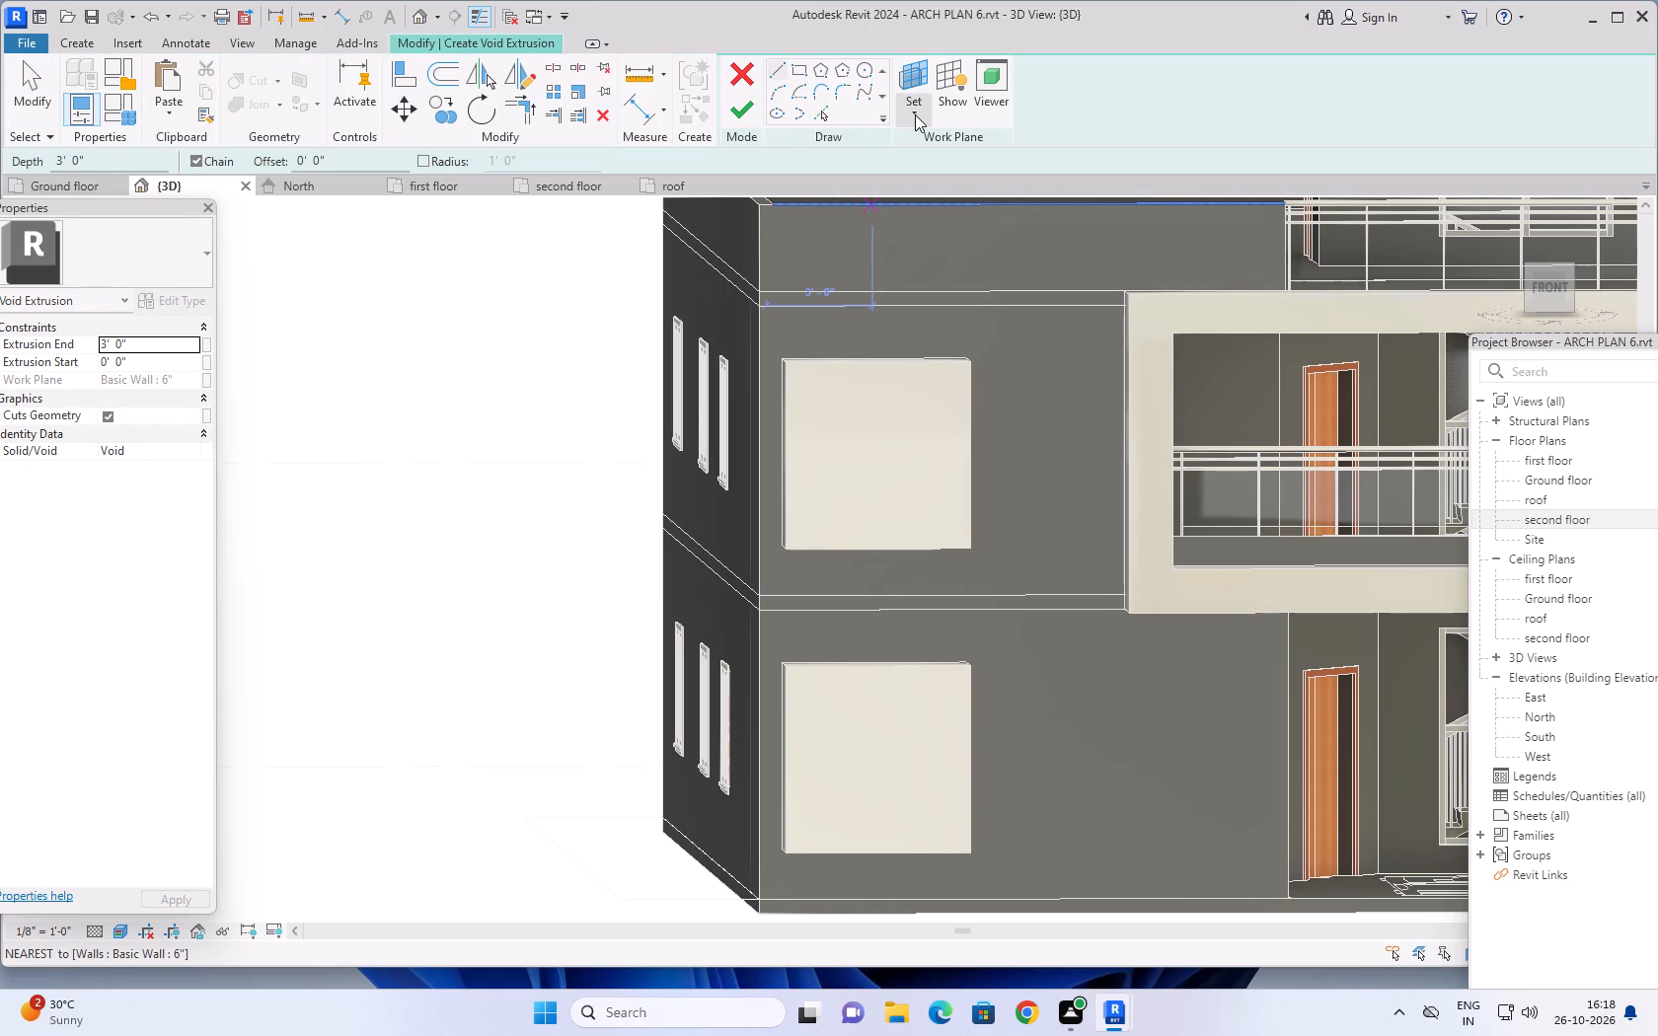
left_click(965, 181)
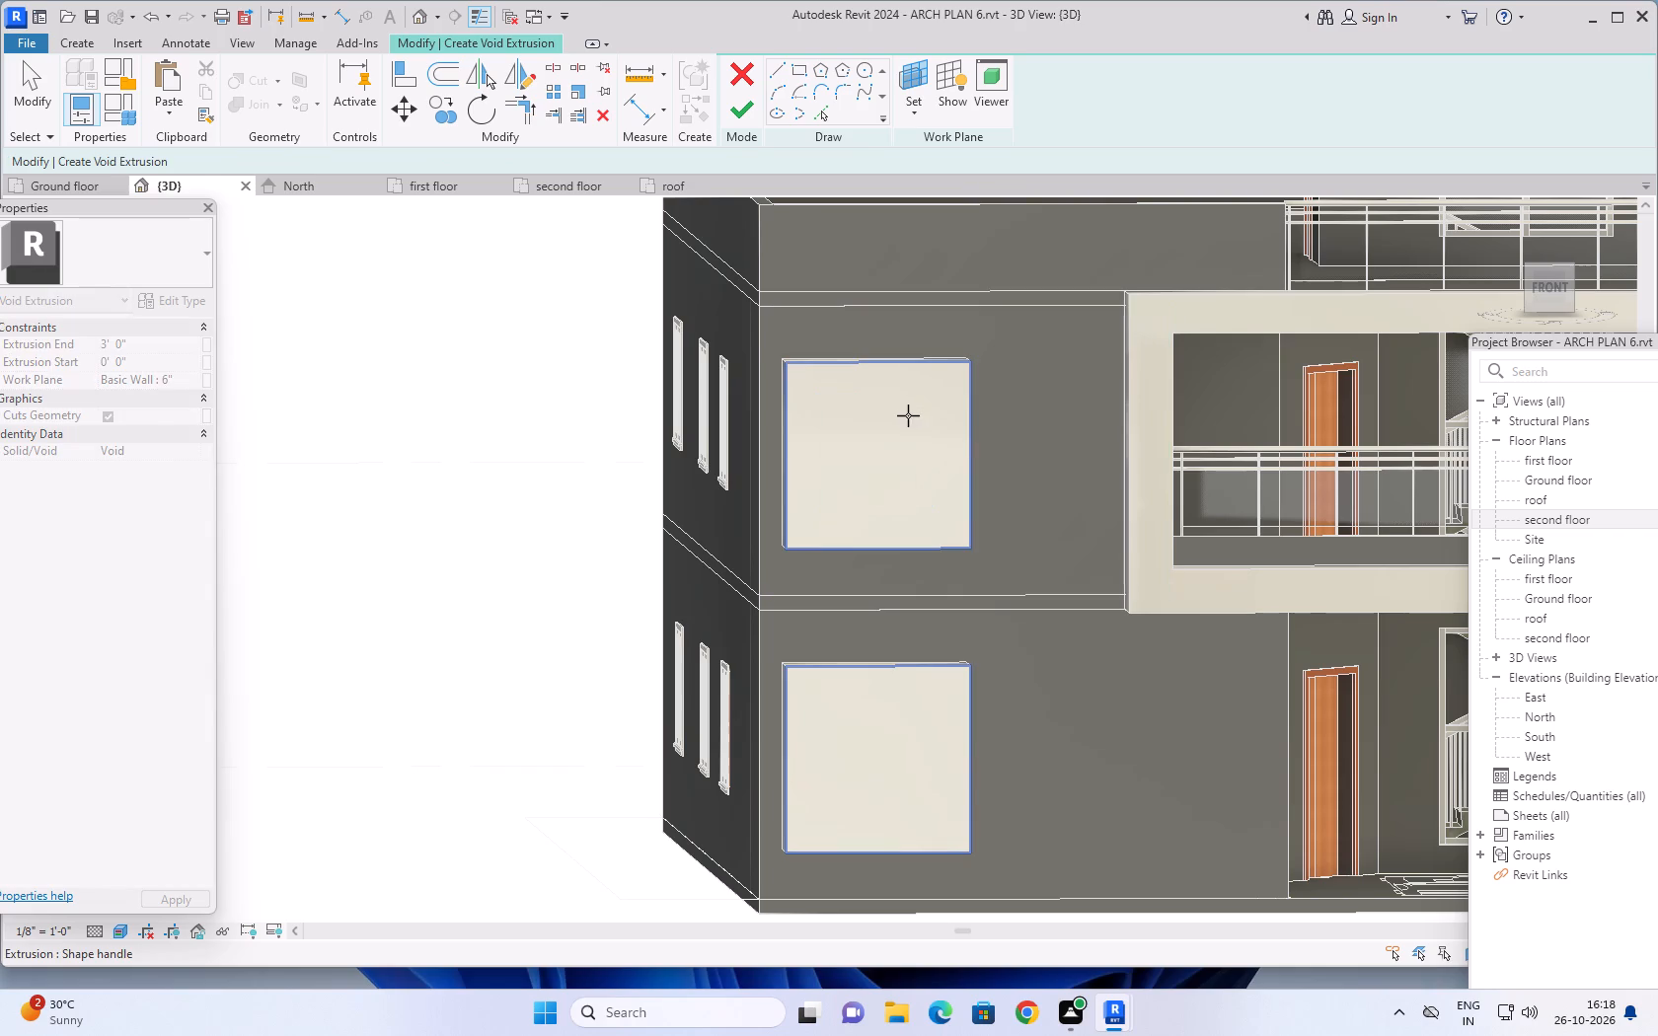
left_click(892, 424)
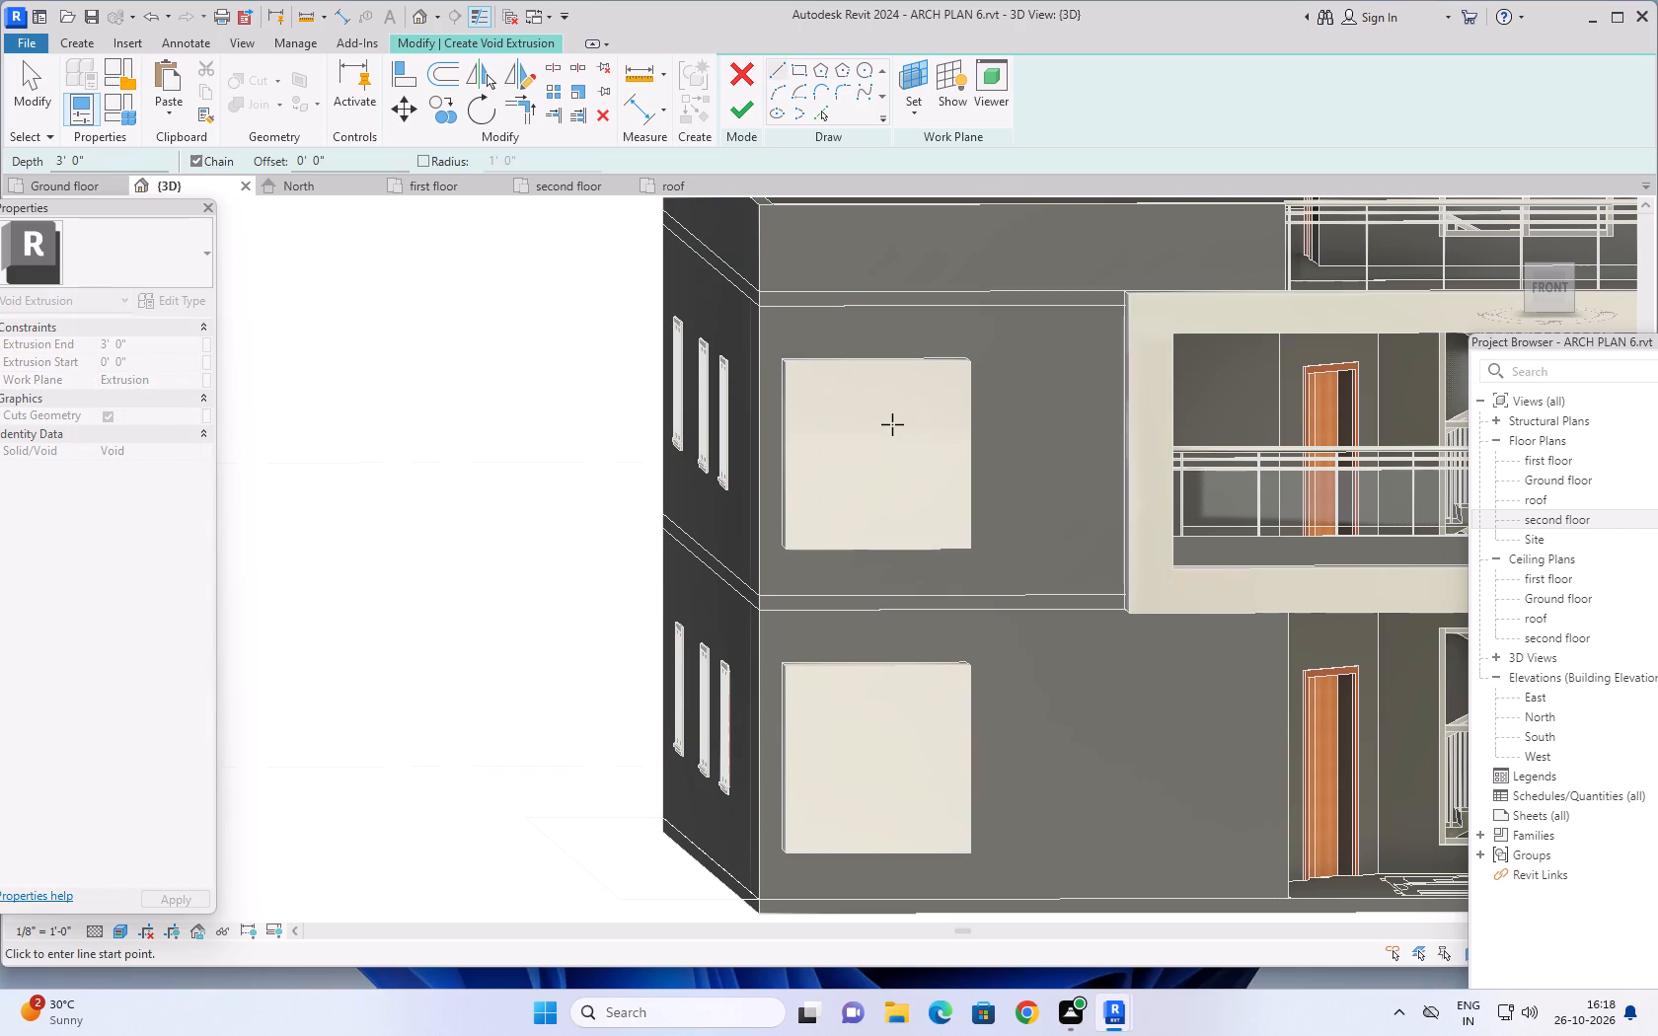
left_click(796, 71)
left_click(340, 159)
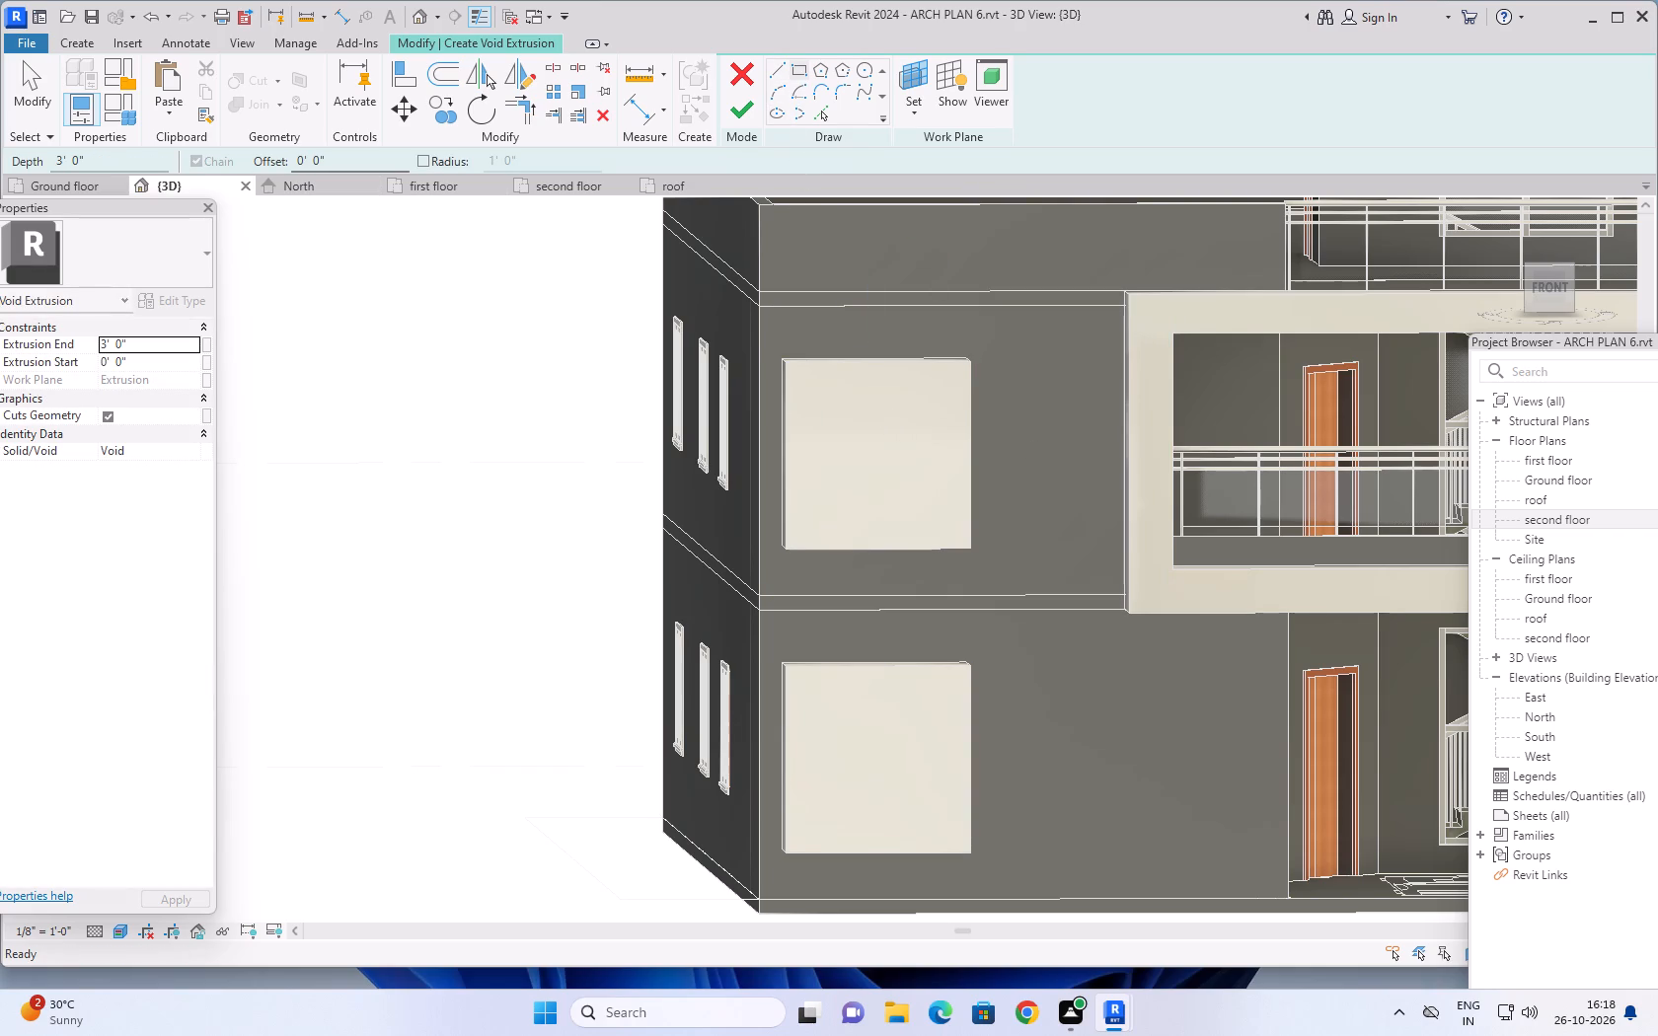
key("BackSpace")
key("BackSpace")
key("BackSpace")
key("BackSpace")
key("BackSpace")
key("BackSpace")
key("BackSpace")
key("BackSpace")
key("BackSpace")
key("BackSpace")
key("BackSpace")
key("BackSpace")
key("BackSpace")
key("BackSpace")
key("BackSpace")
key("BackSpace")
key("1")
key("apostrophe")
key("Return")
left_click(788, 361)
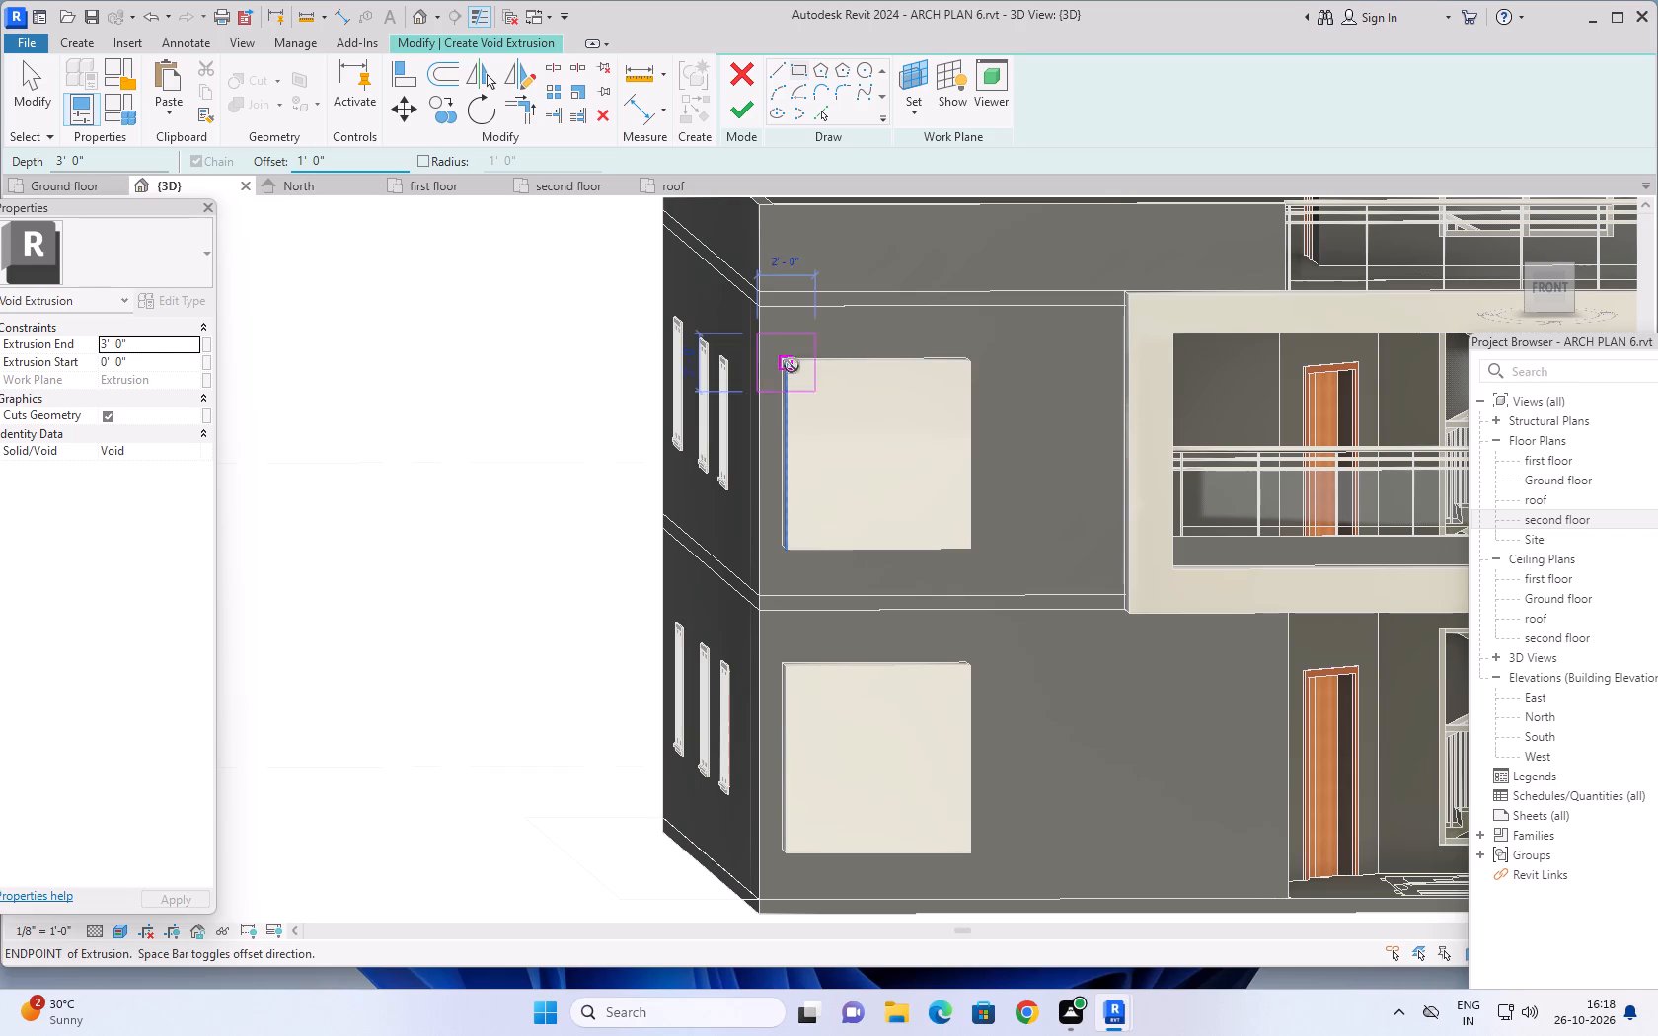
key("space")
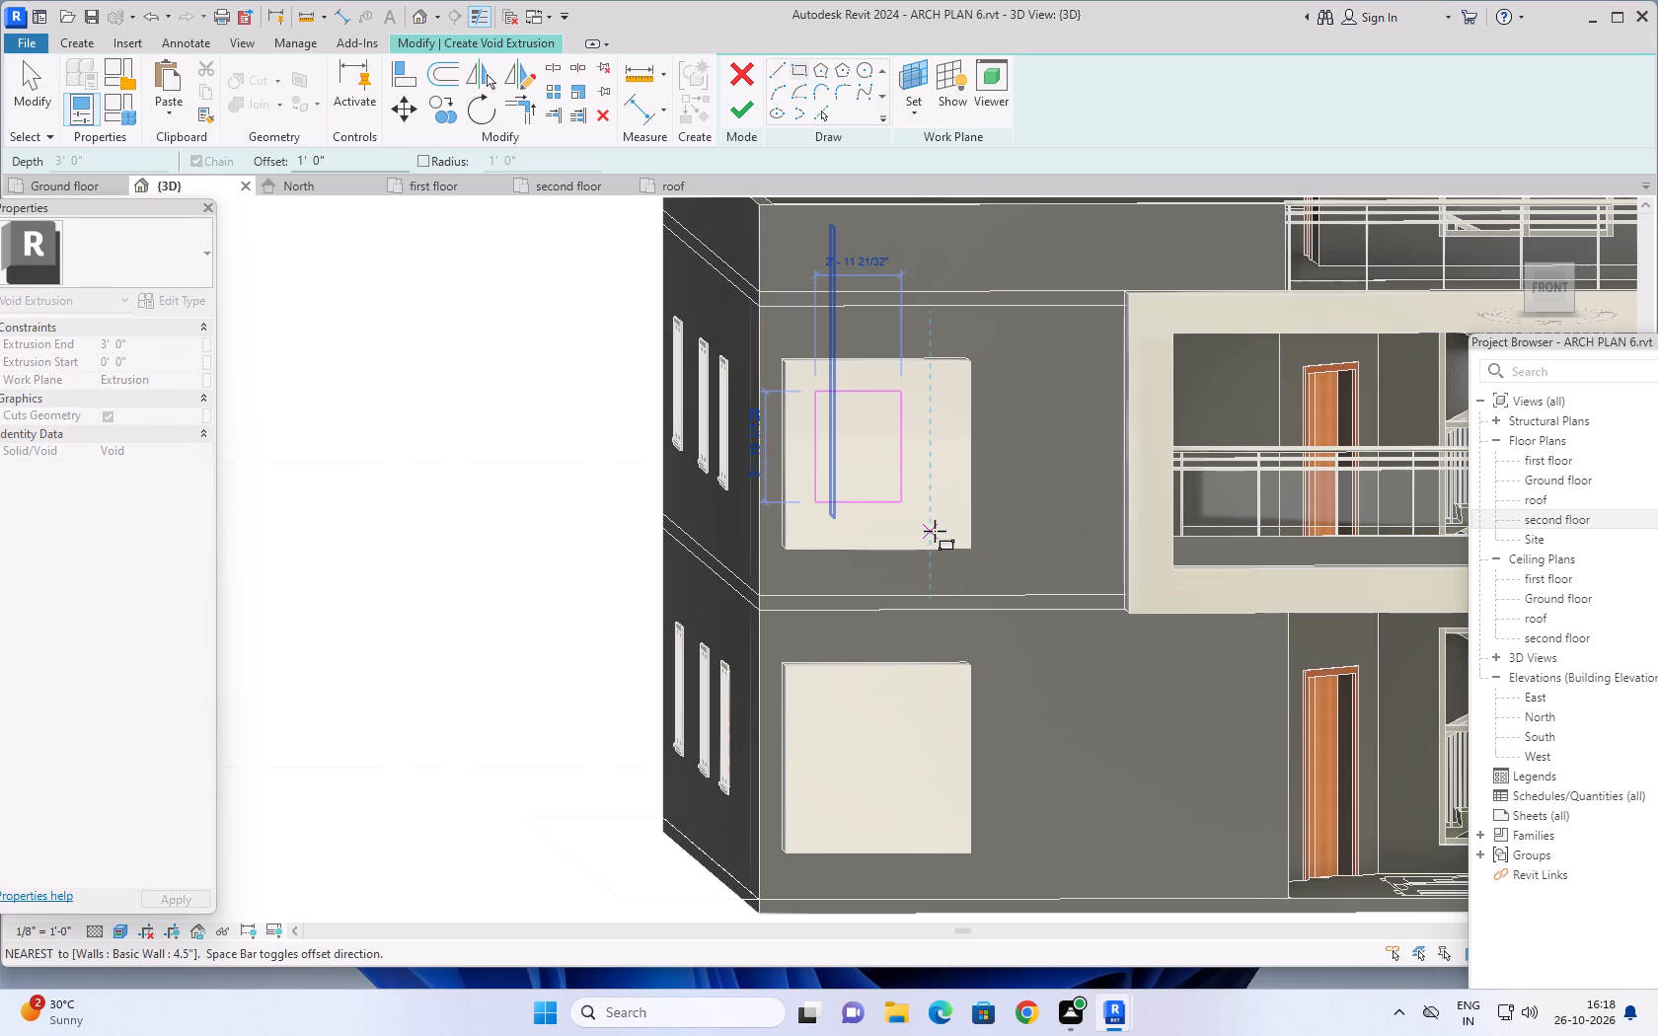
left_click(974, 547)
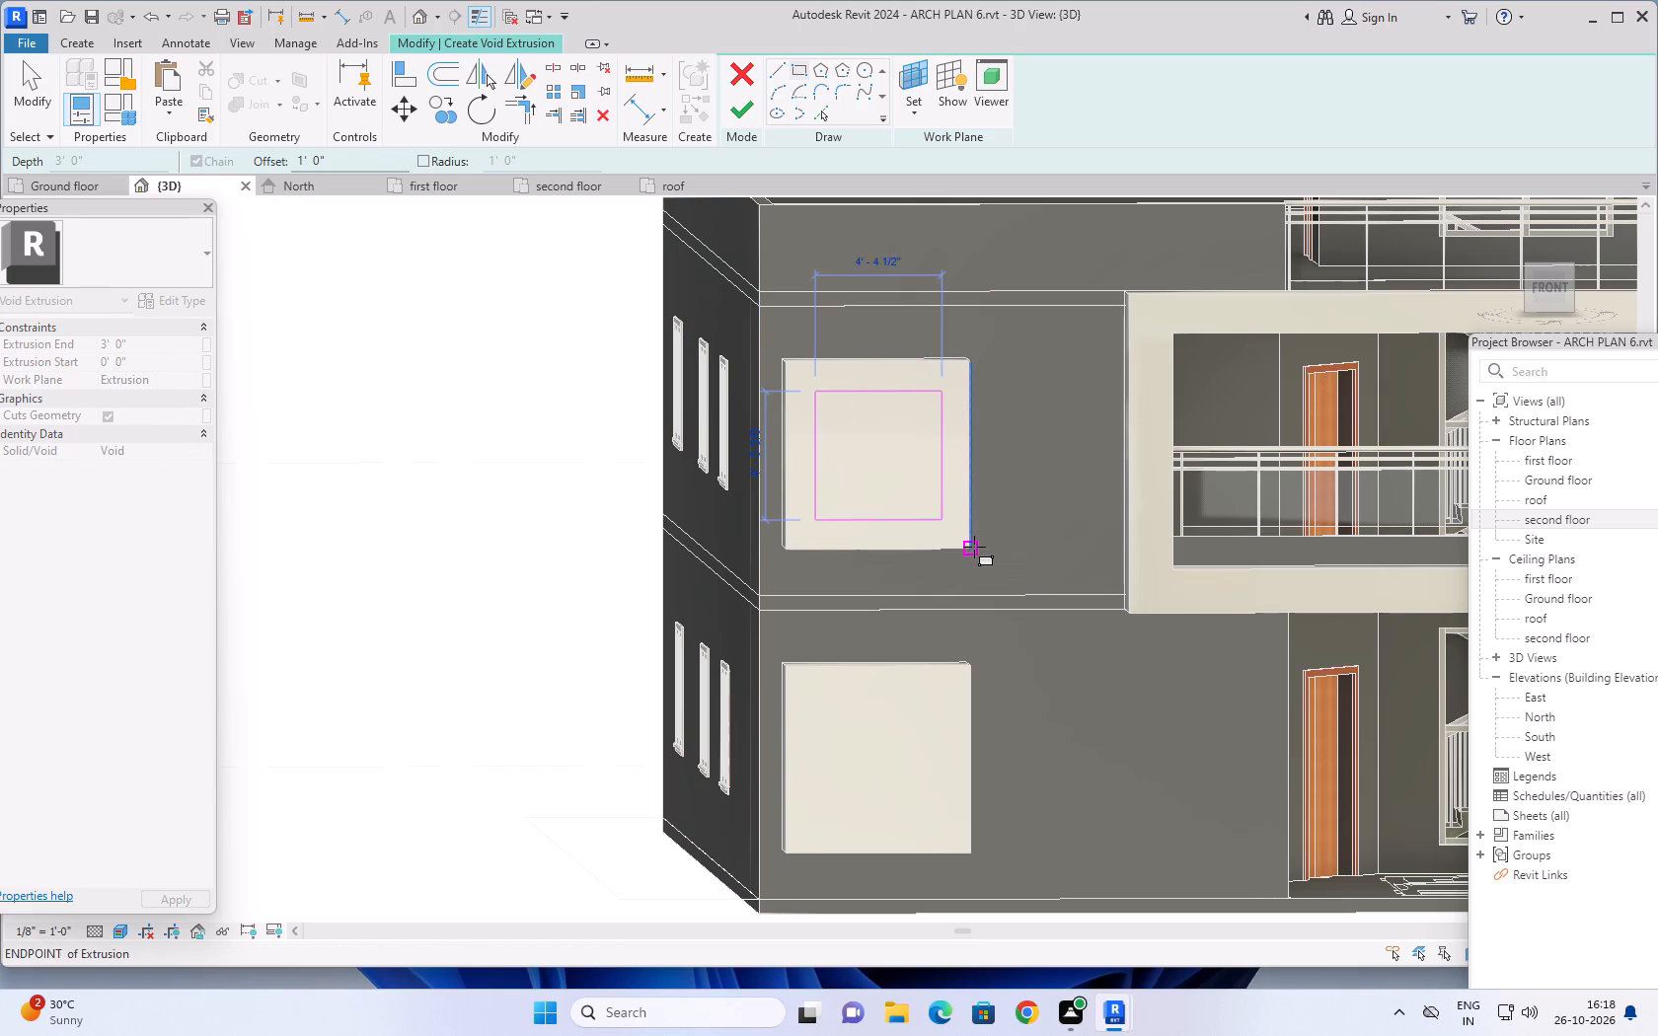
Sketch a matching rectangle inset 1' on the lower window block and finish the void extrusion.
left_click(790, 668)
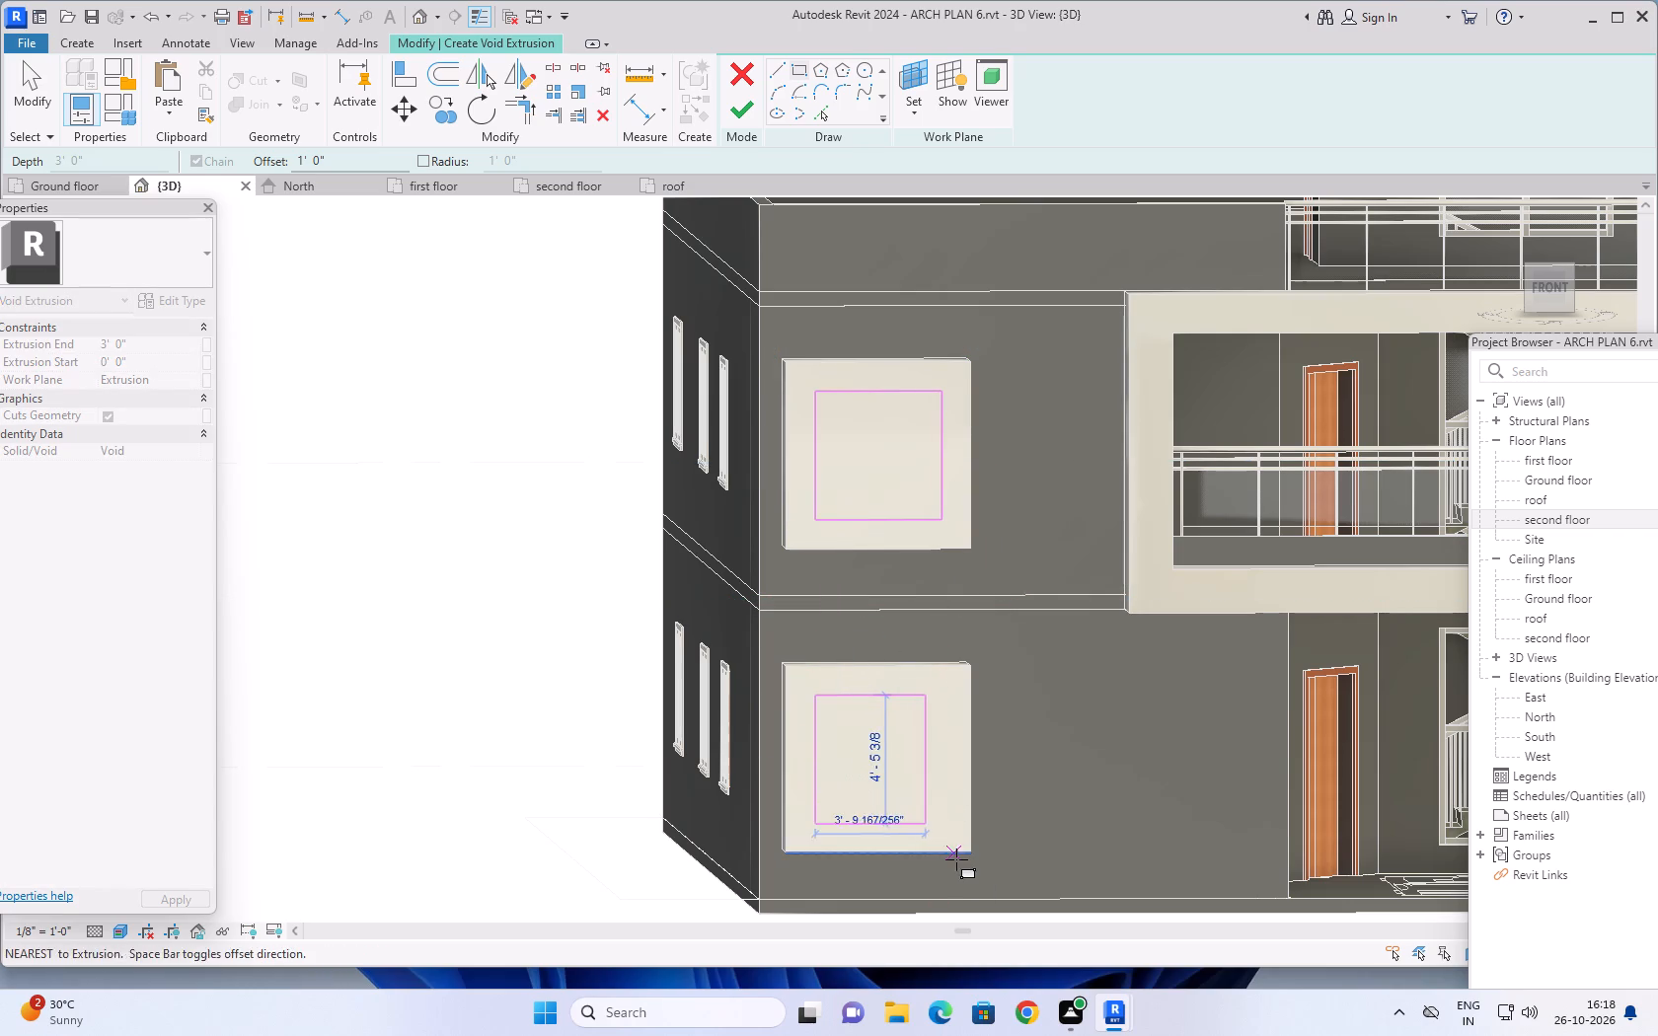
left_click(975, 853)
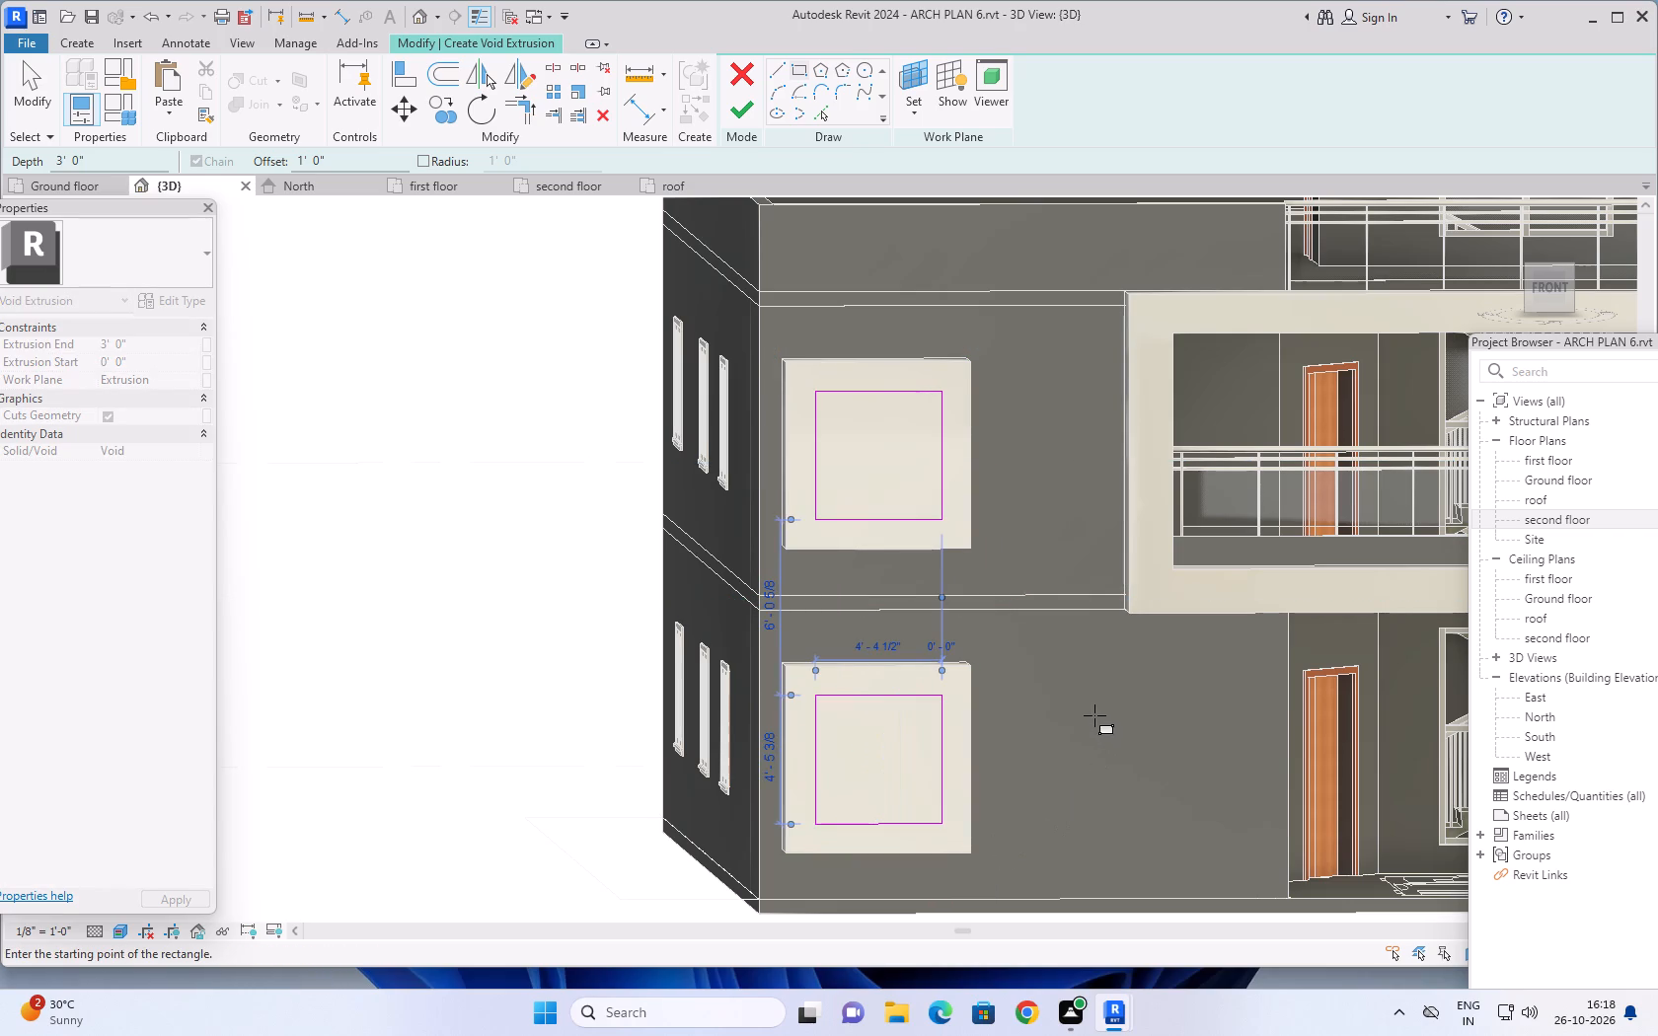
left_click(747, 114)
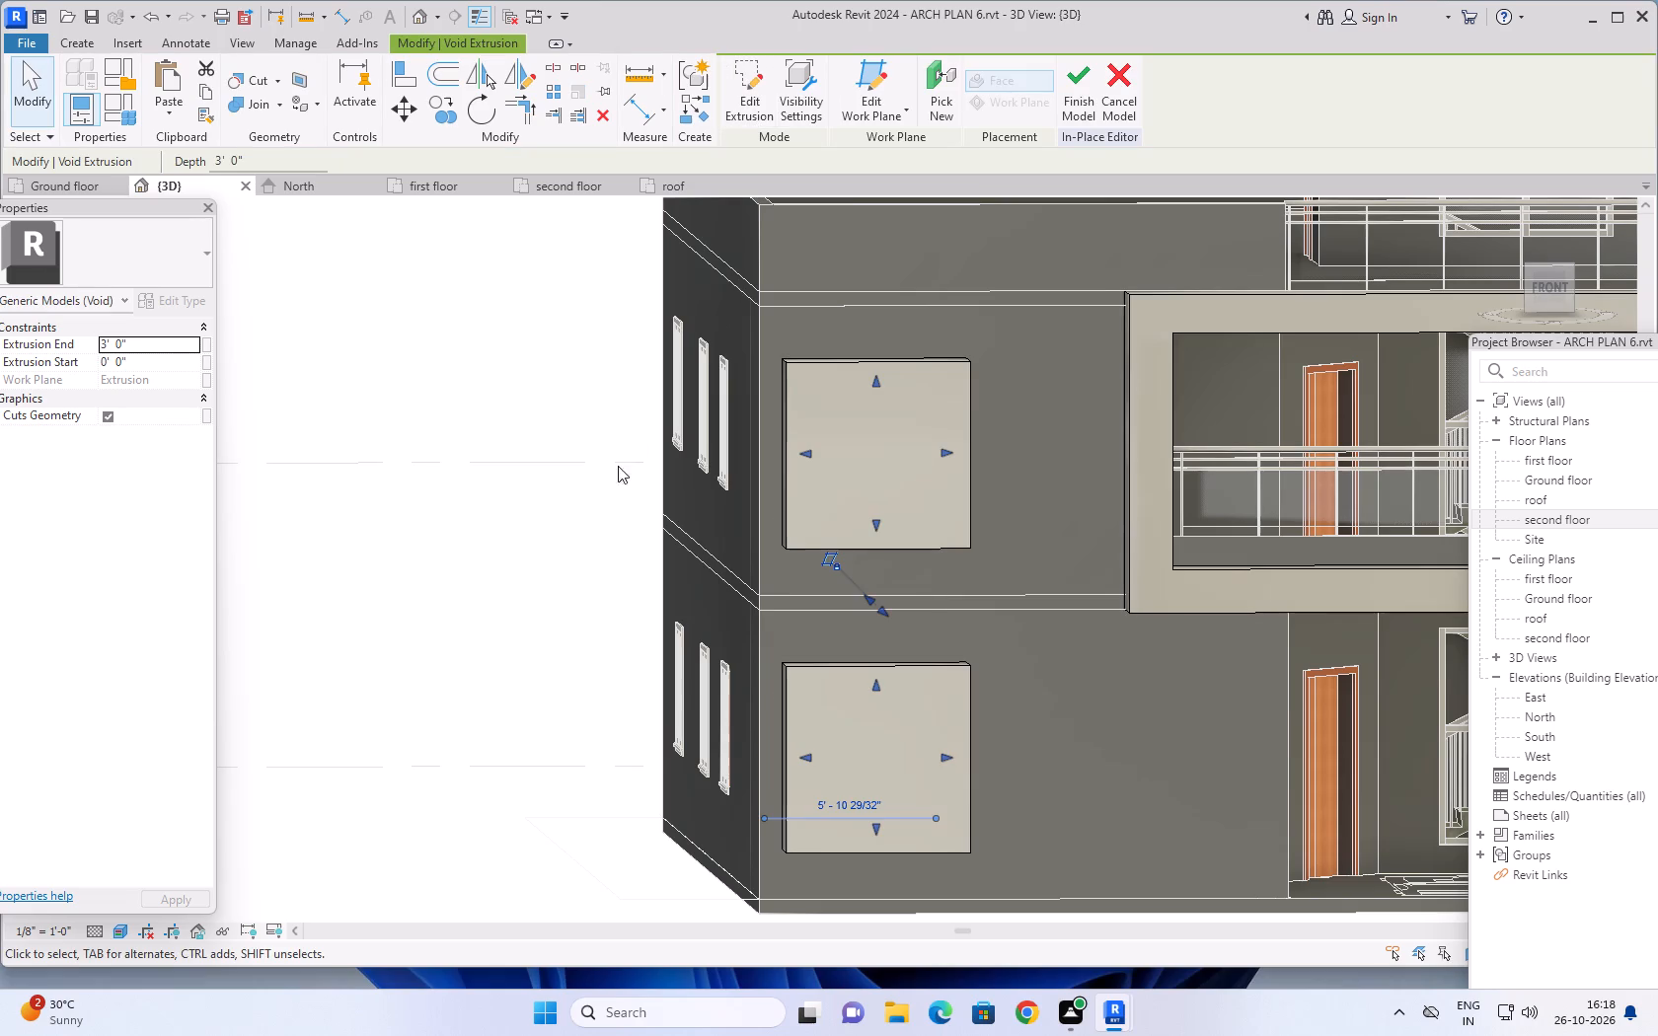
Finish the in-place model so the voids cut both window blocks into open surrounds.
scroll(862, 508, "down", 2)
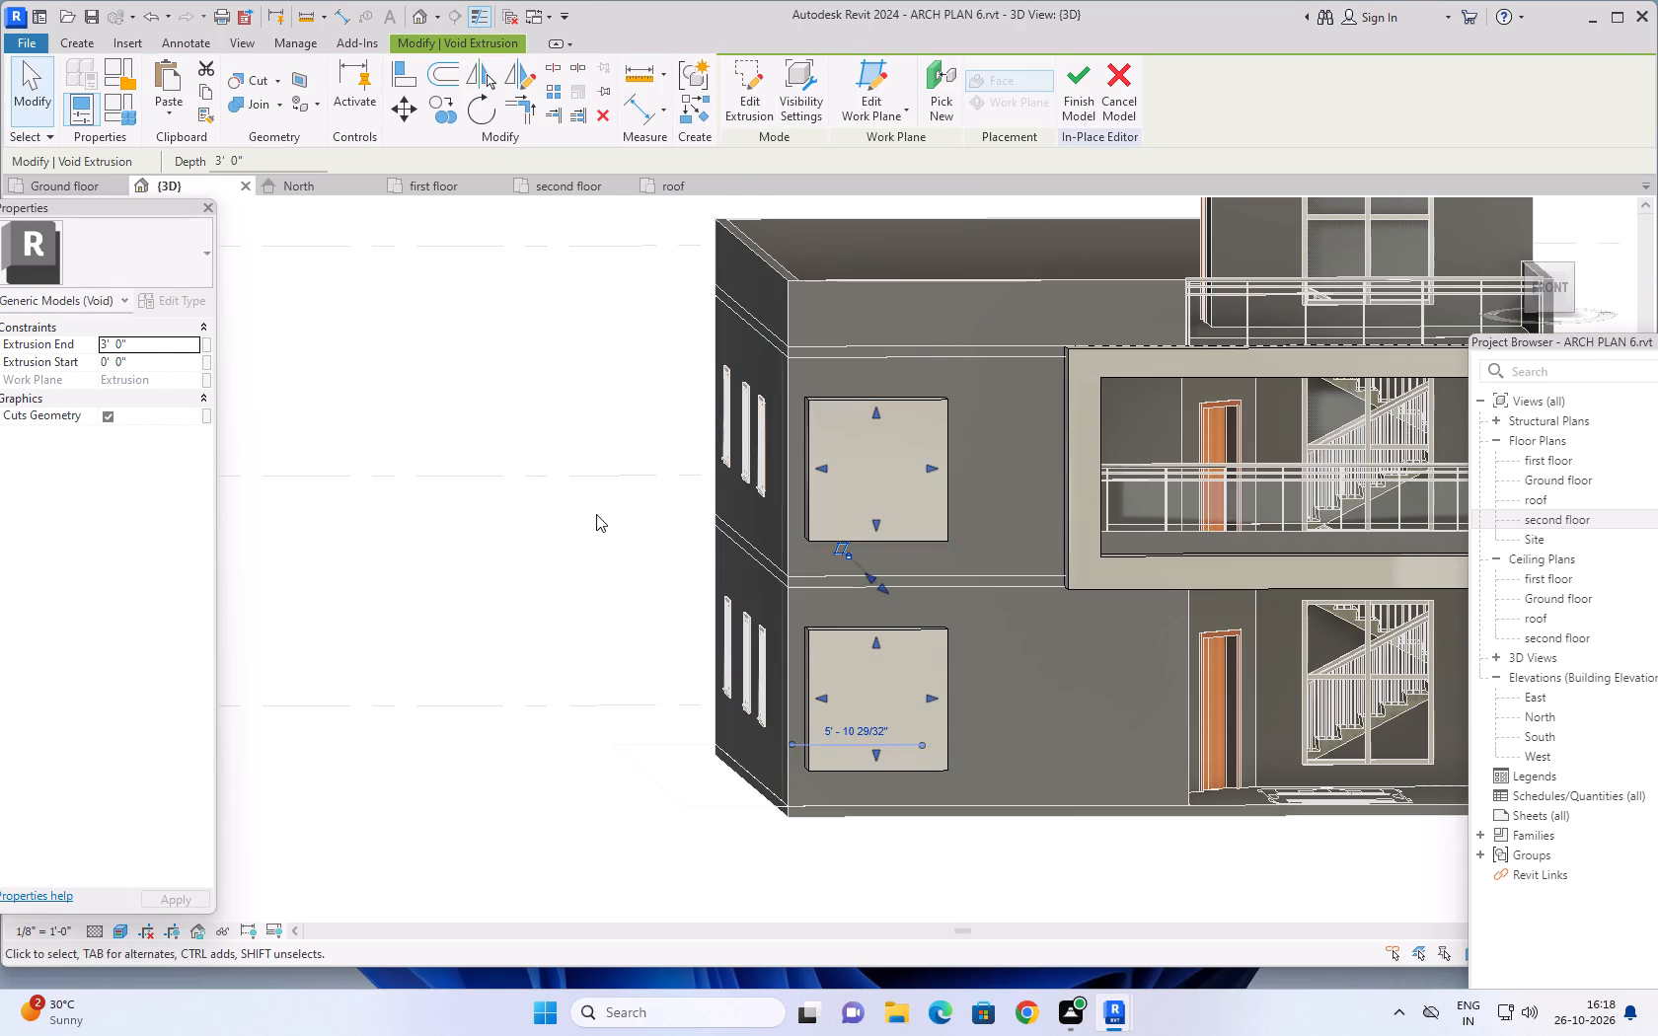
middle_click_drag(596, 514, 732, 584)
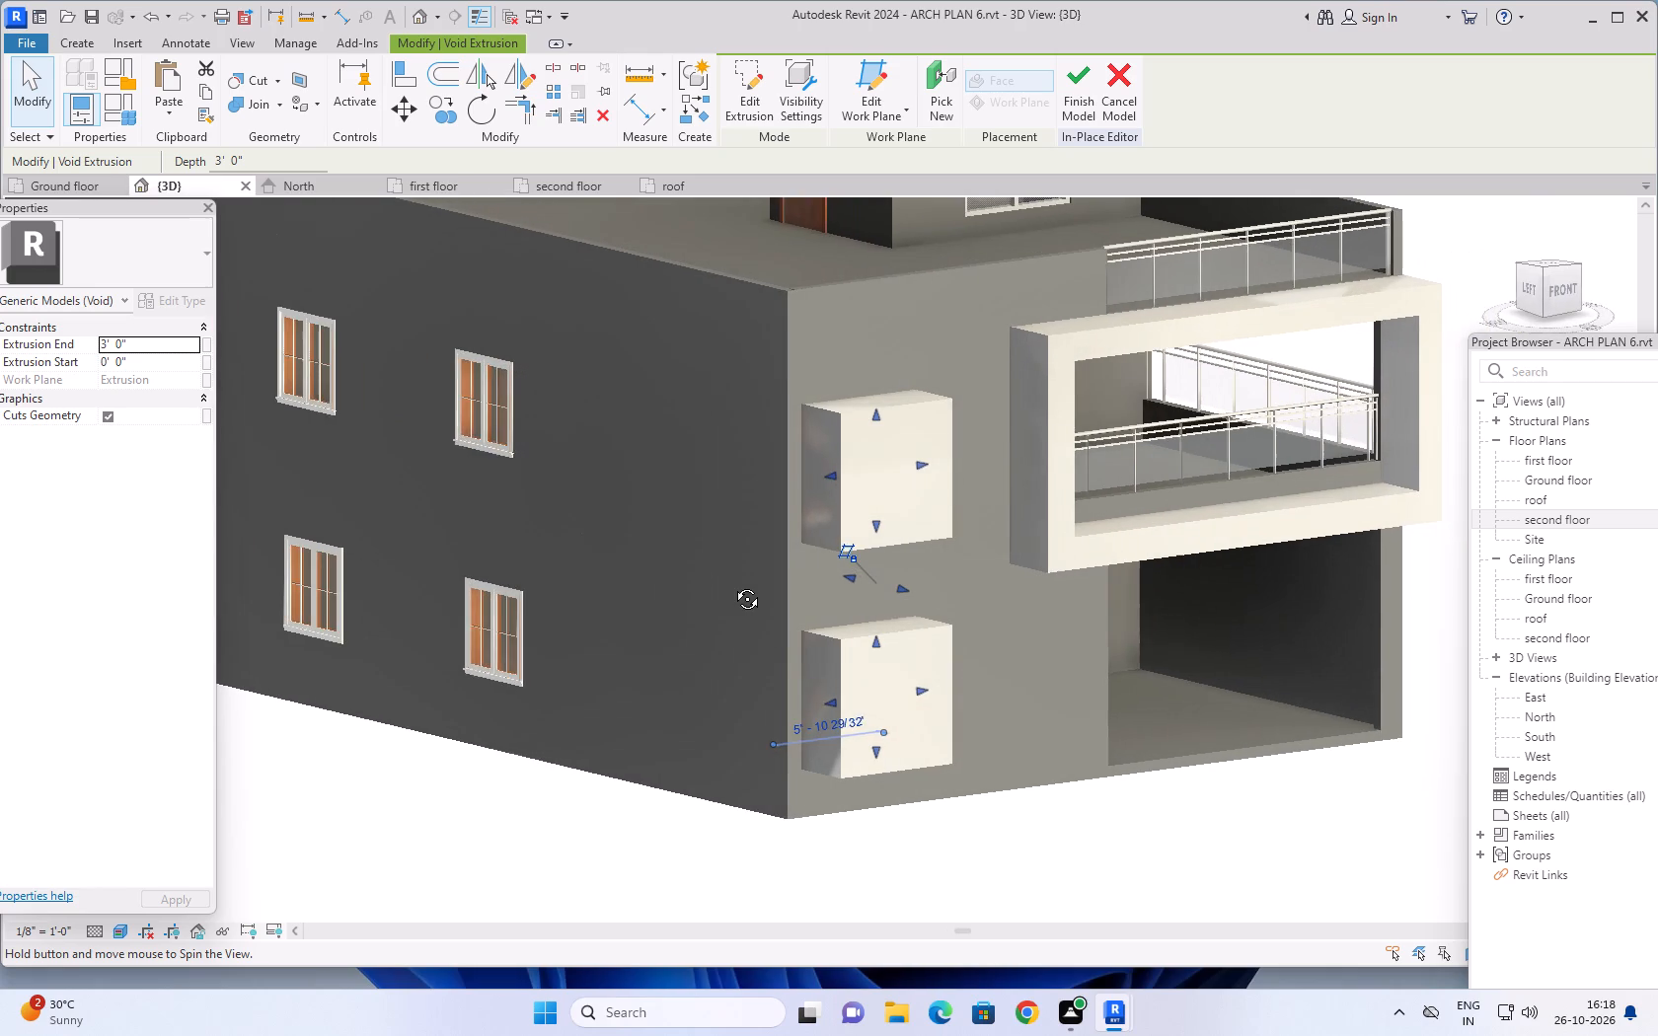
middle_click_drag(732, 584, 669, 598)
left_click(1080, 81)
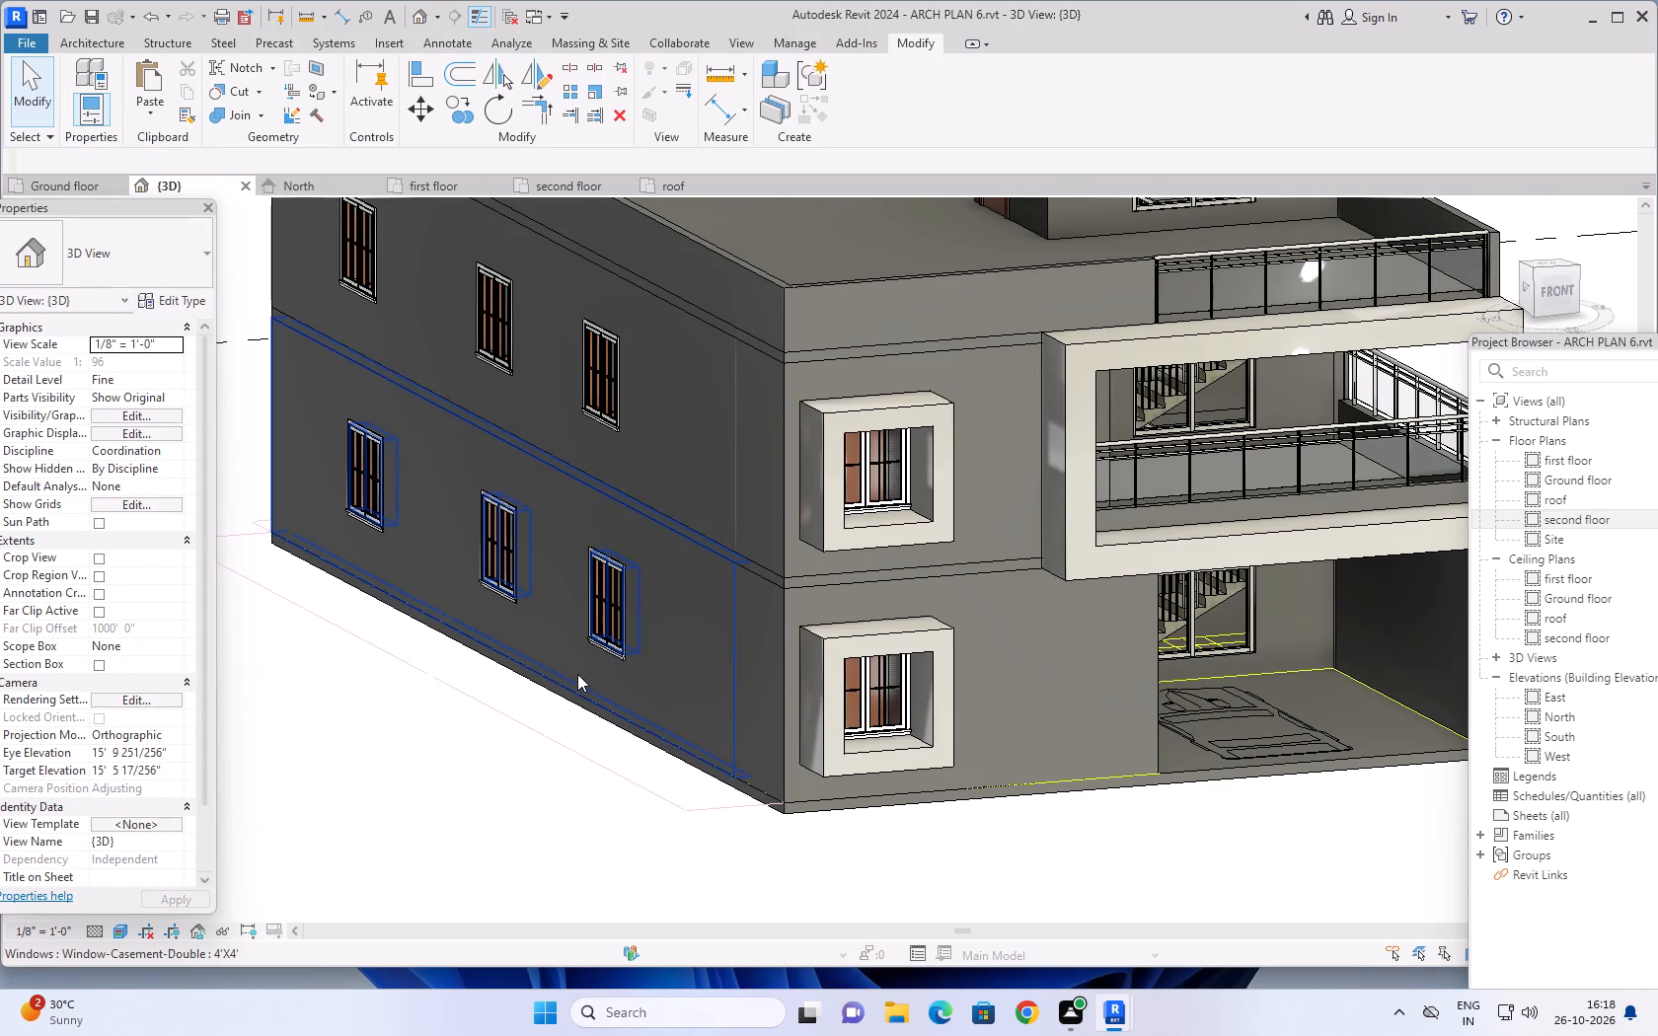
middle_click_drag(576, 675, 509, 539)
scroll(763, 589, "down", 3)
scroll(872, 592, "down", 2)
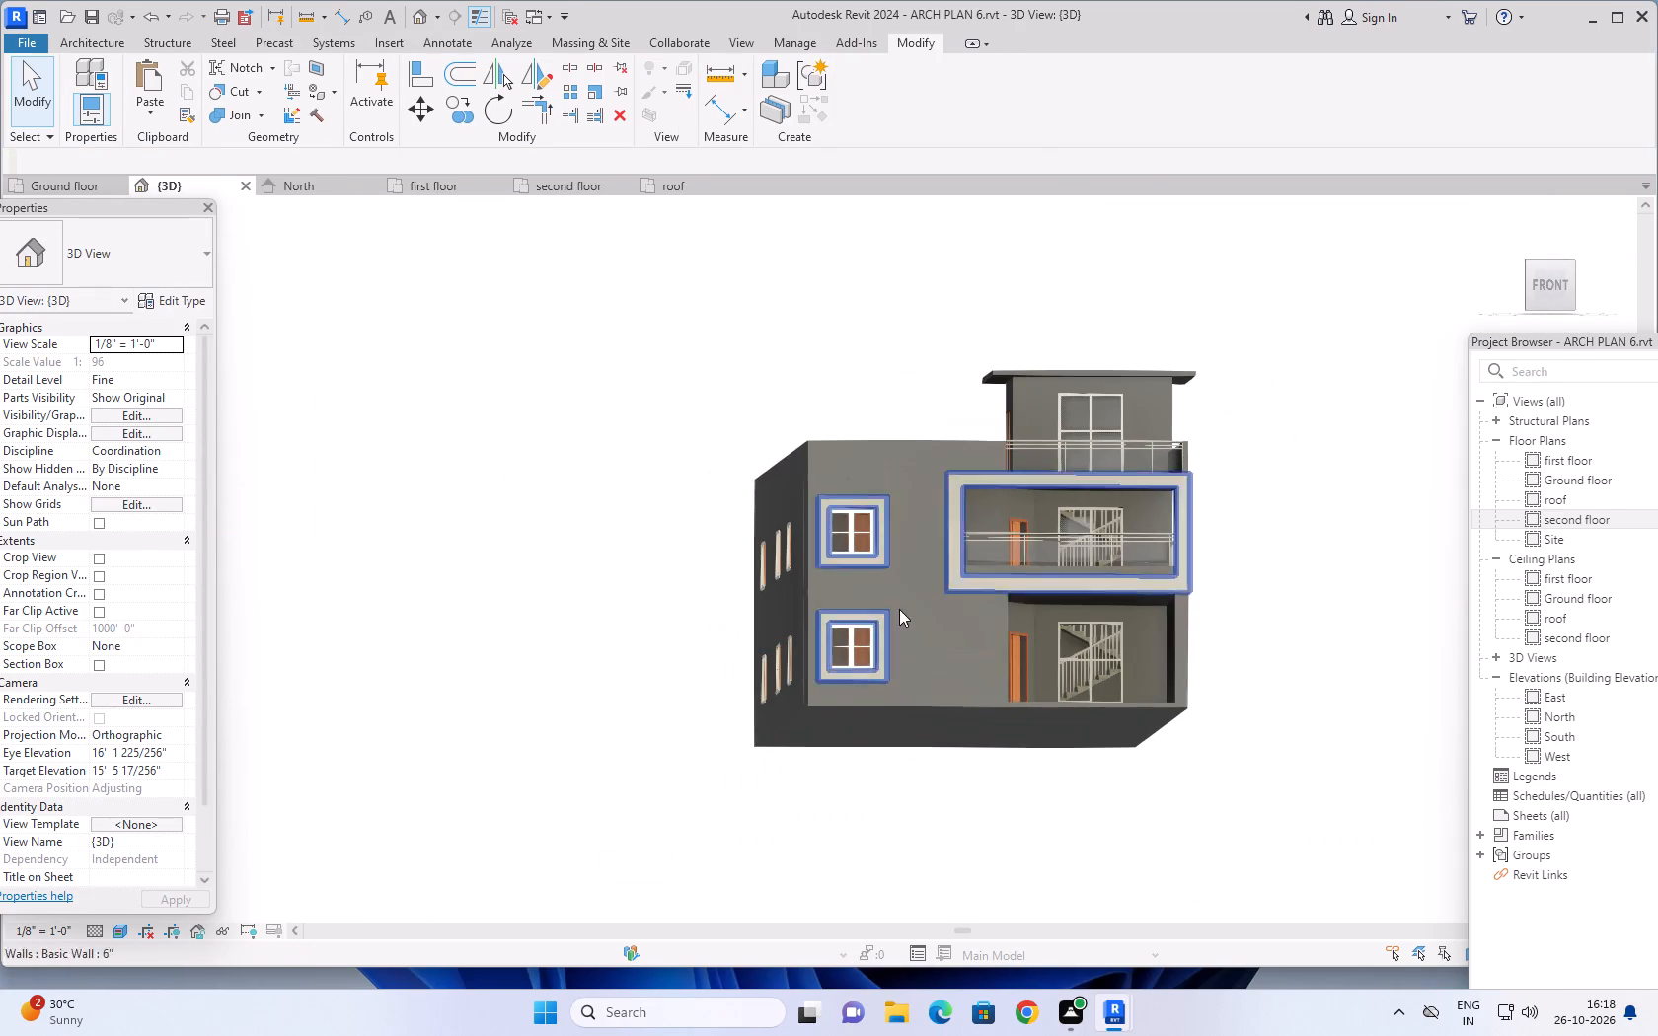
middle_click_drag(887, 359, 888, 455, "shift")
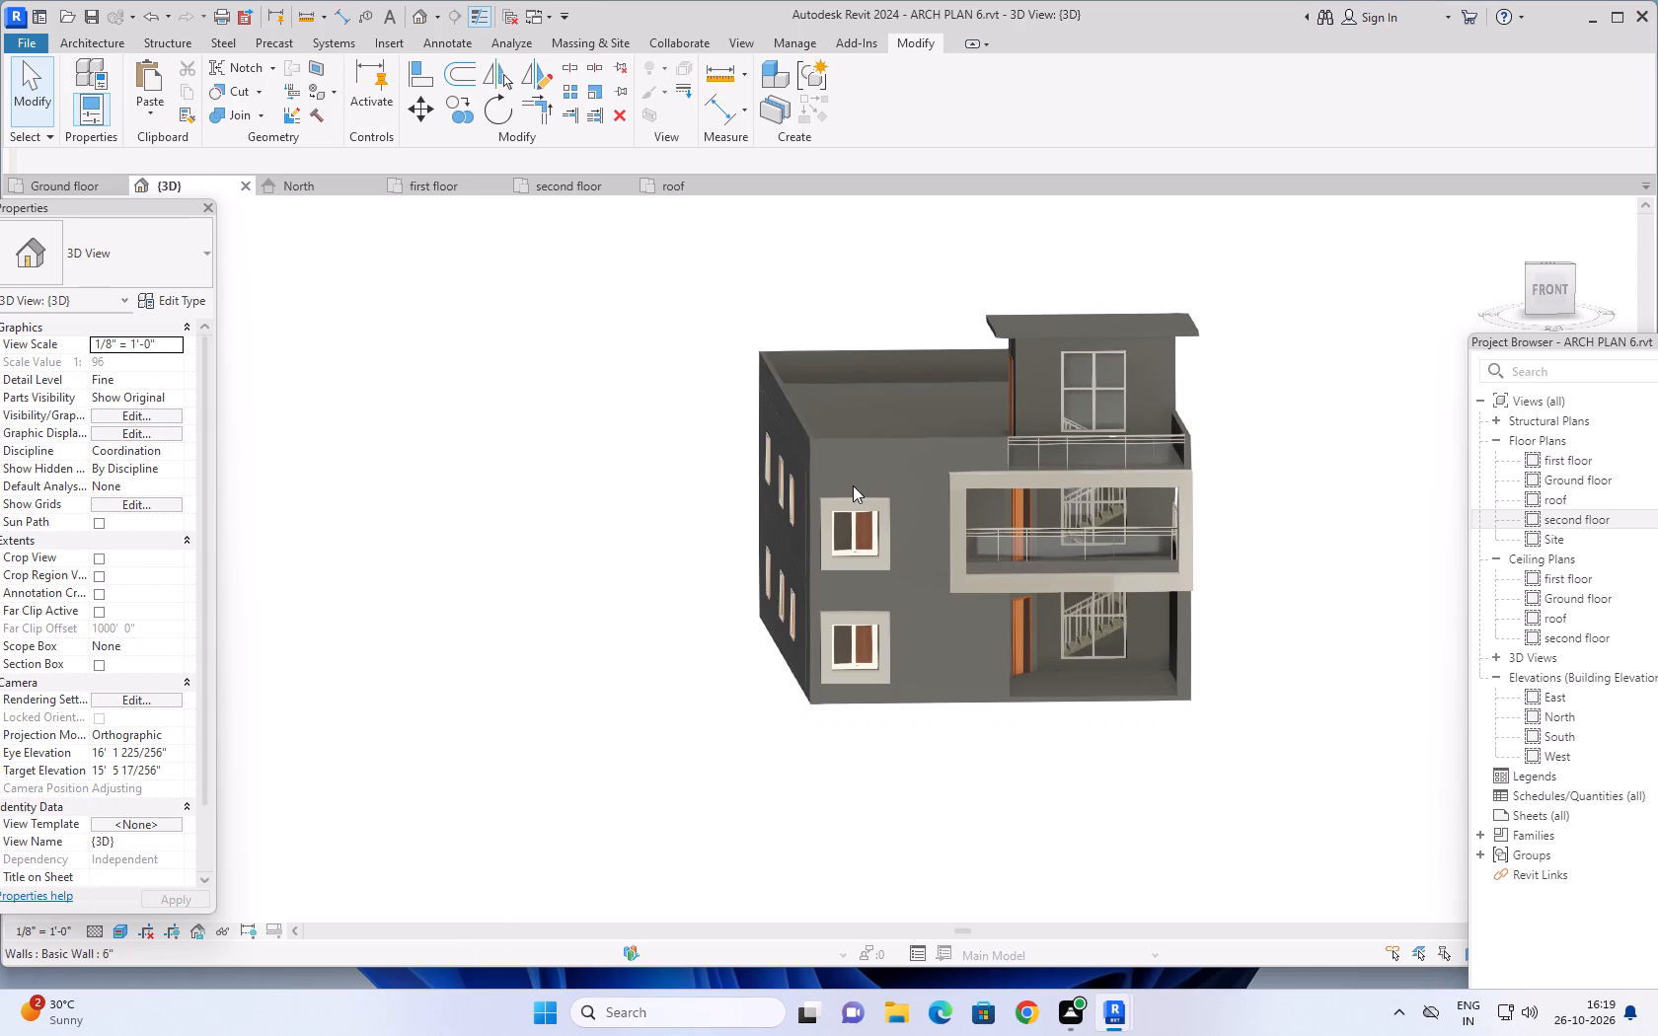
Inspect the front facade in 3D, checking the balcony frame and the two stacked window surrounds from an angle and up close.
middle_click_drag(629, 544, 639, 549)
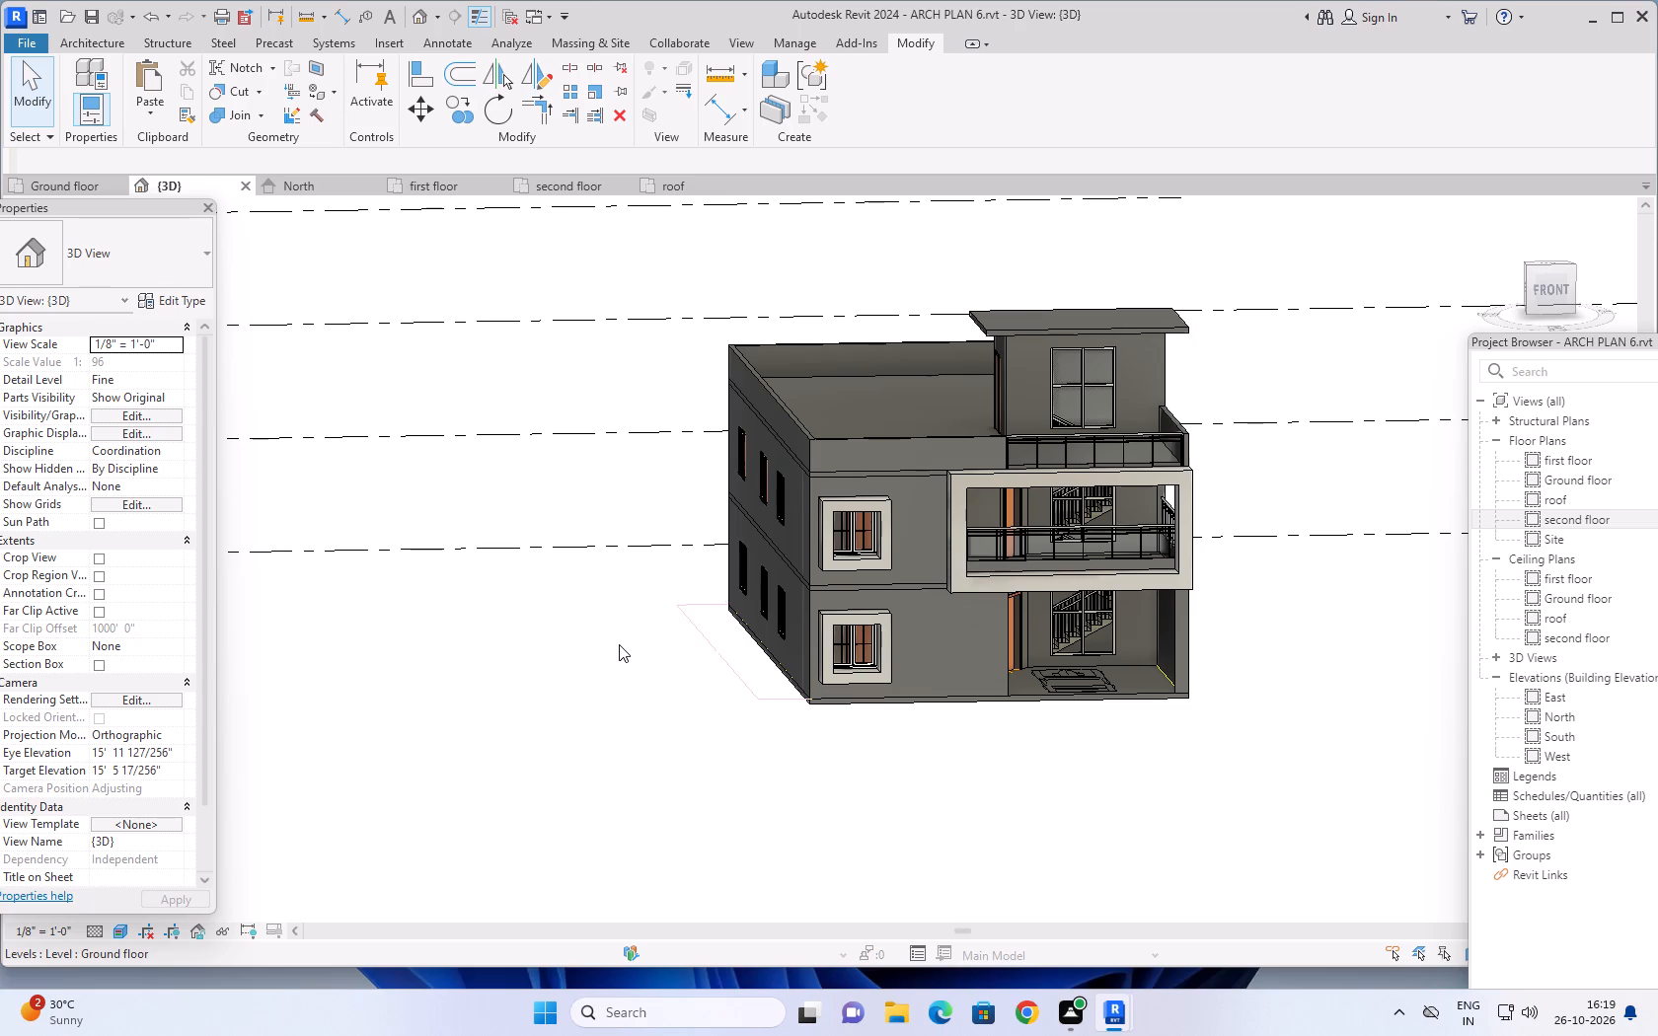
scroll(575, 658, "down", 1)
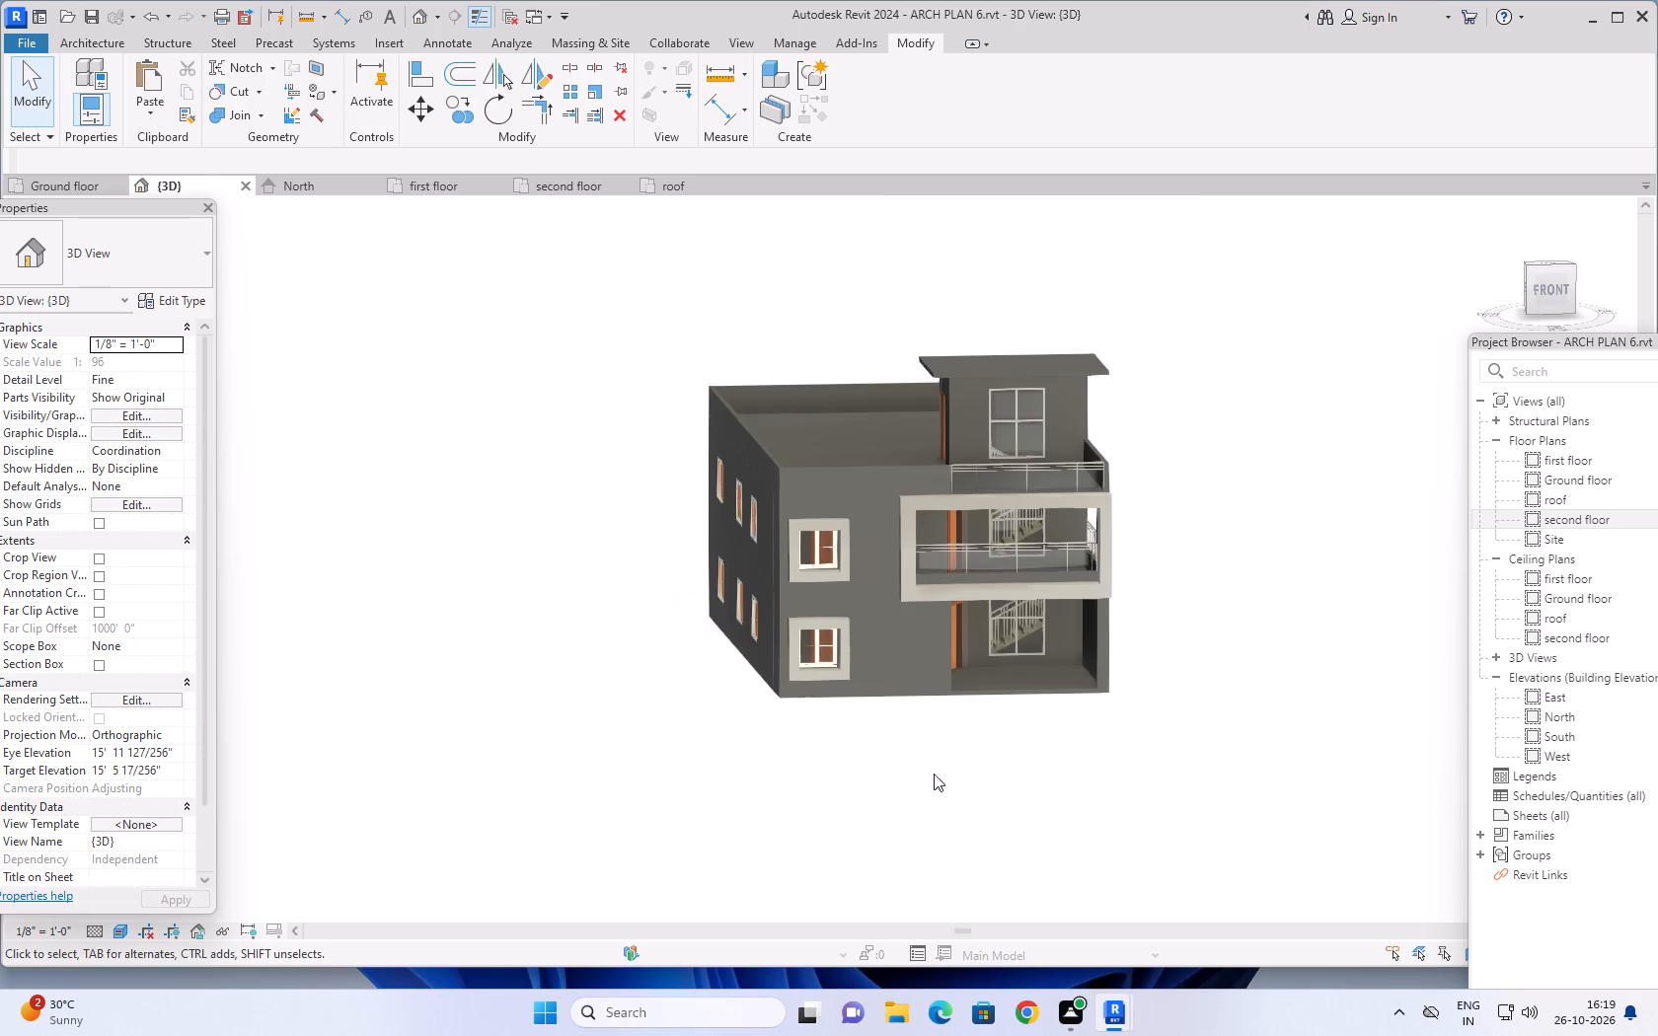
middle_click_drag(1088, 759, 1015, 807)
middle_click_drag(1111, 697, 1129, 593)
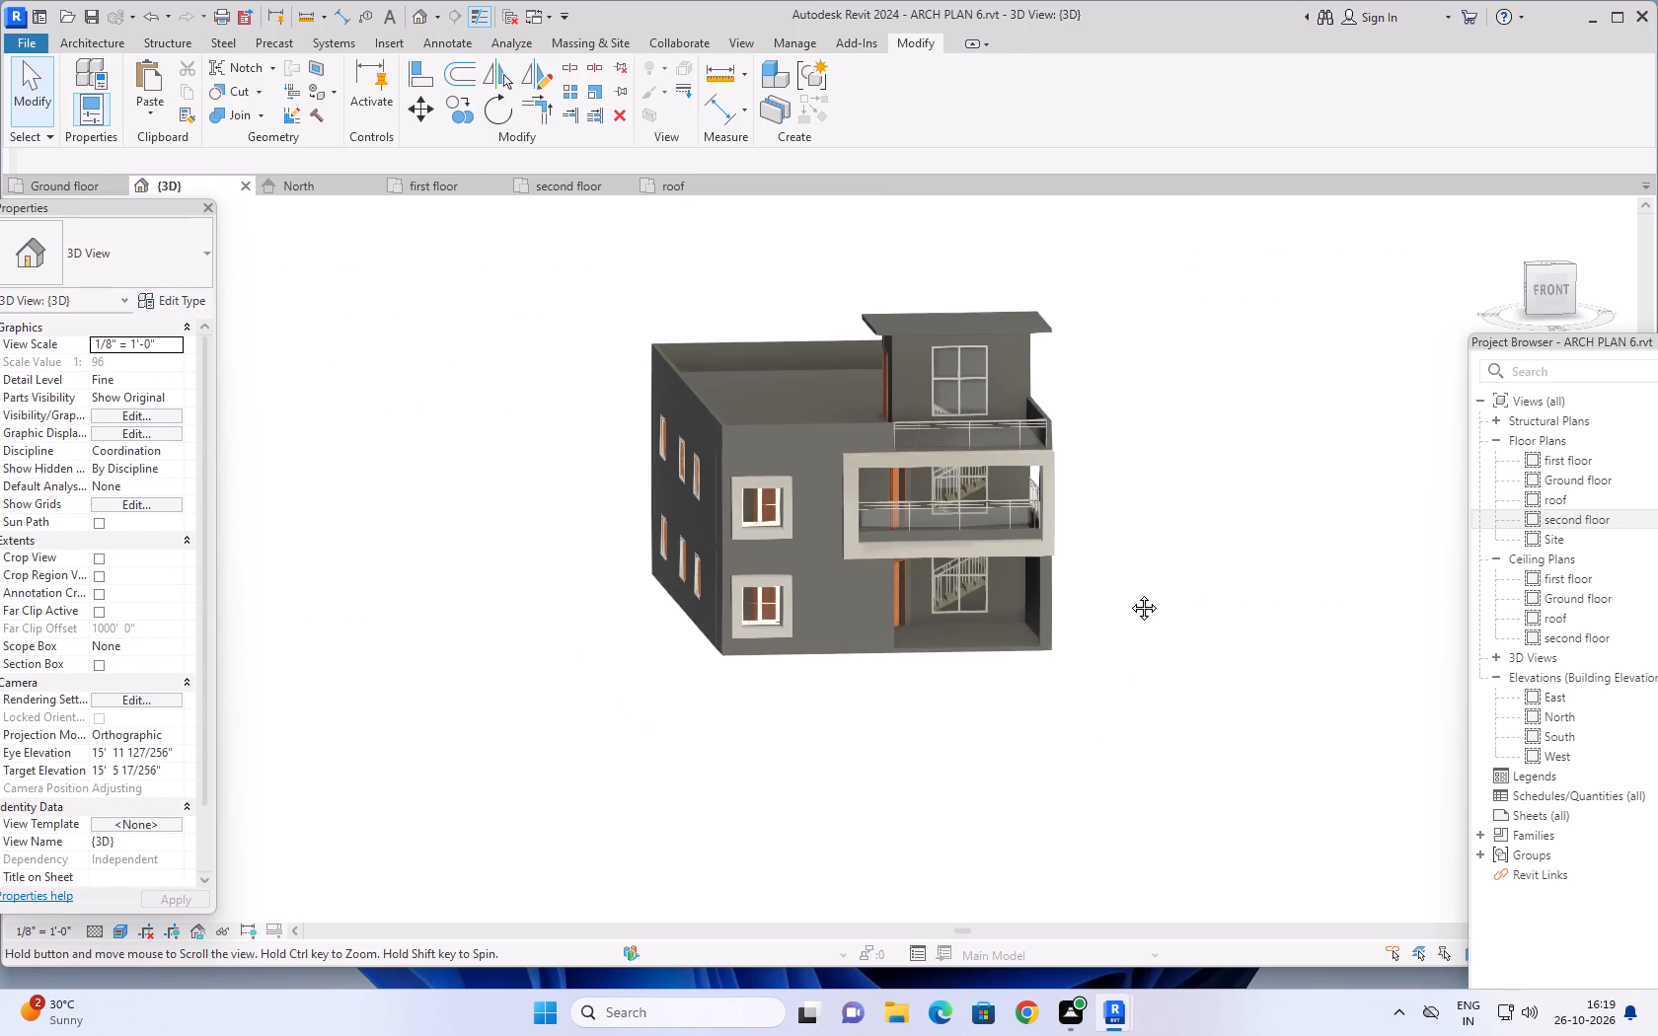
middle_click_drag(1129, 593, 1080, 768)
scroll(1080, 767, "up", 1)
scroll(1111, 647, "up", 1)
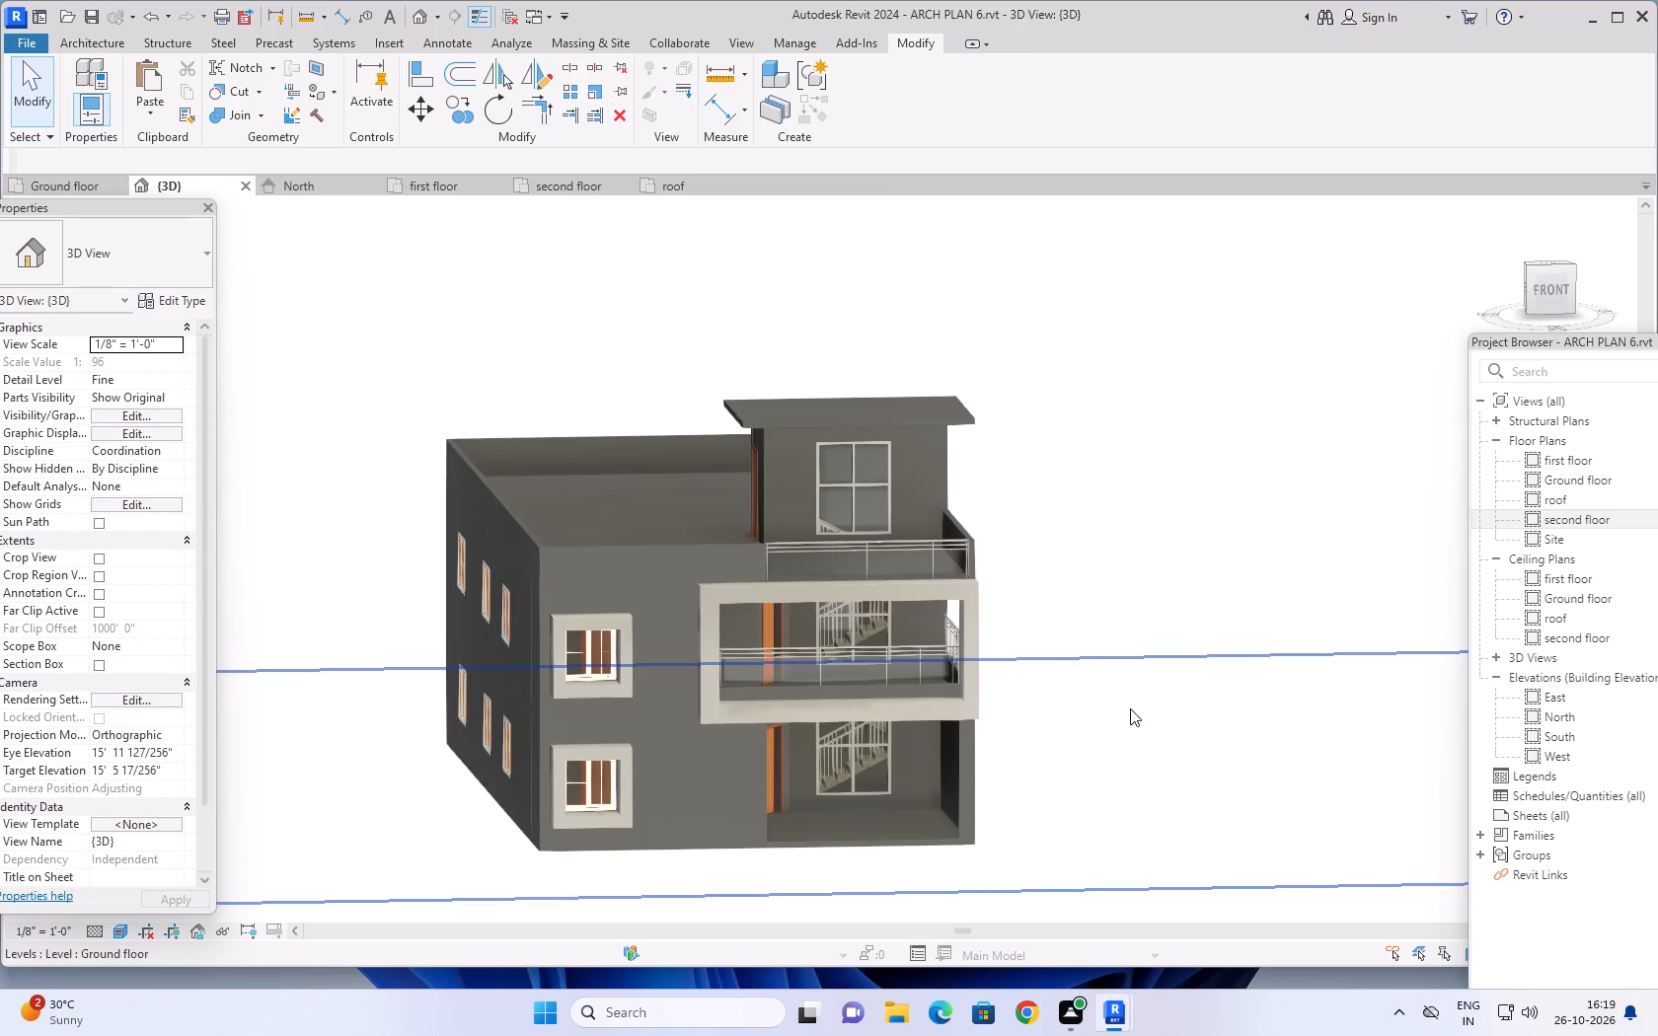
middle_click_drag(1130, 708, 1155, 711)
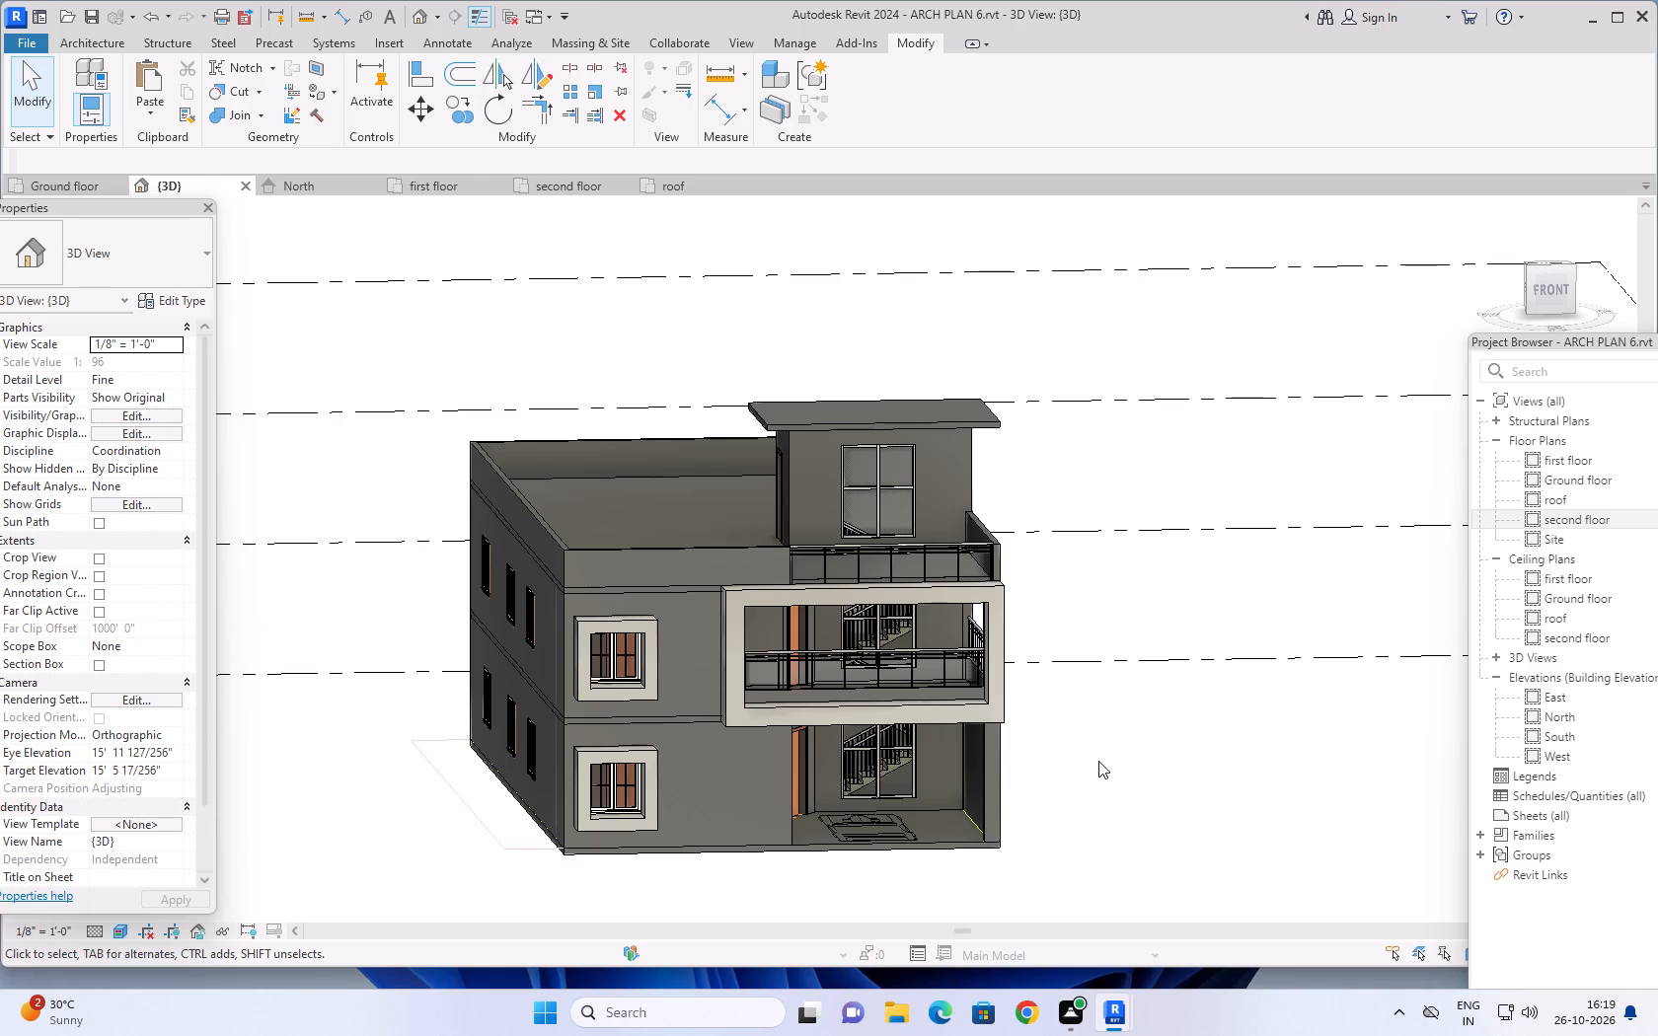
scroll(1099, 760, "up", 1)
middle_click_drag(1100, 758, 1138, 703)
scroll(936, 756, "up", 1)
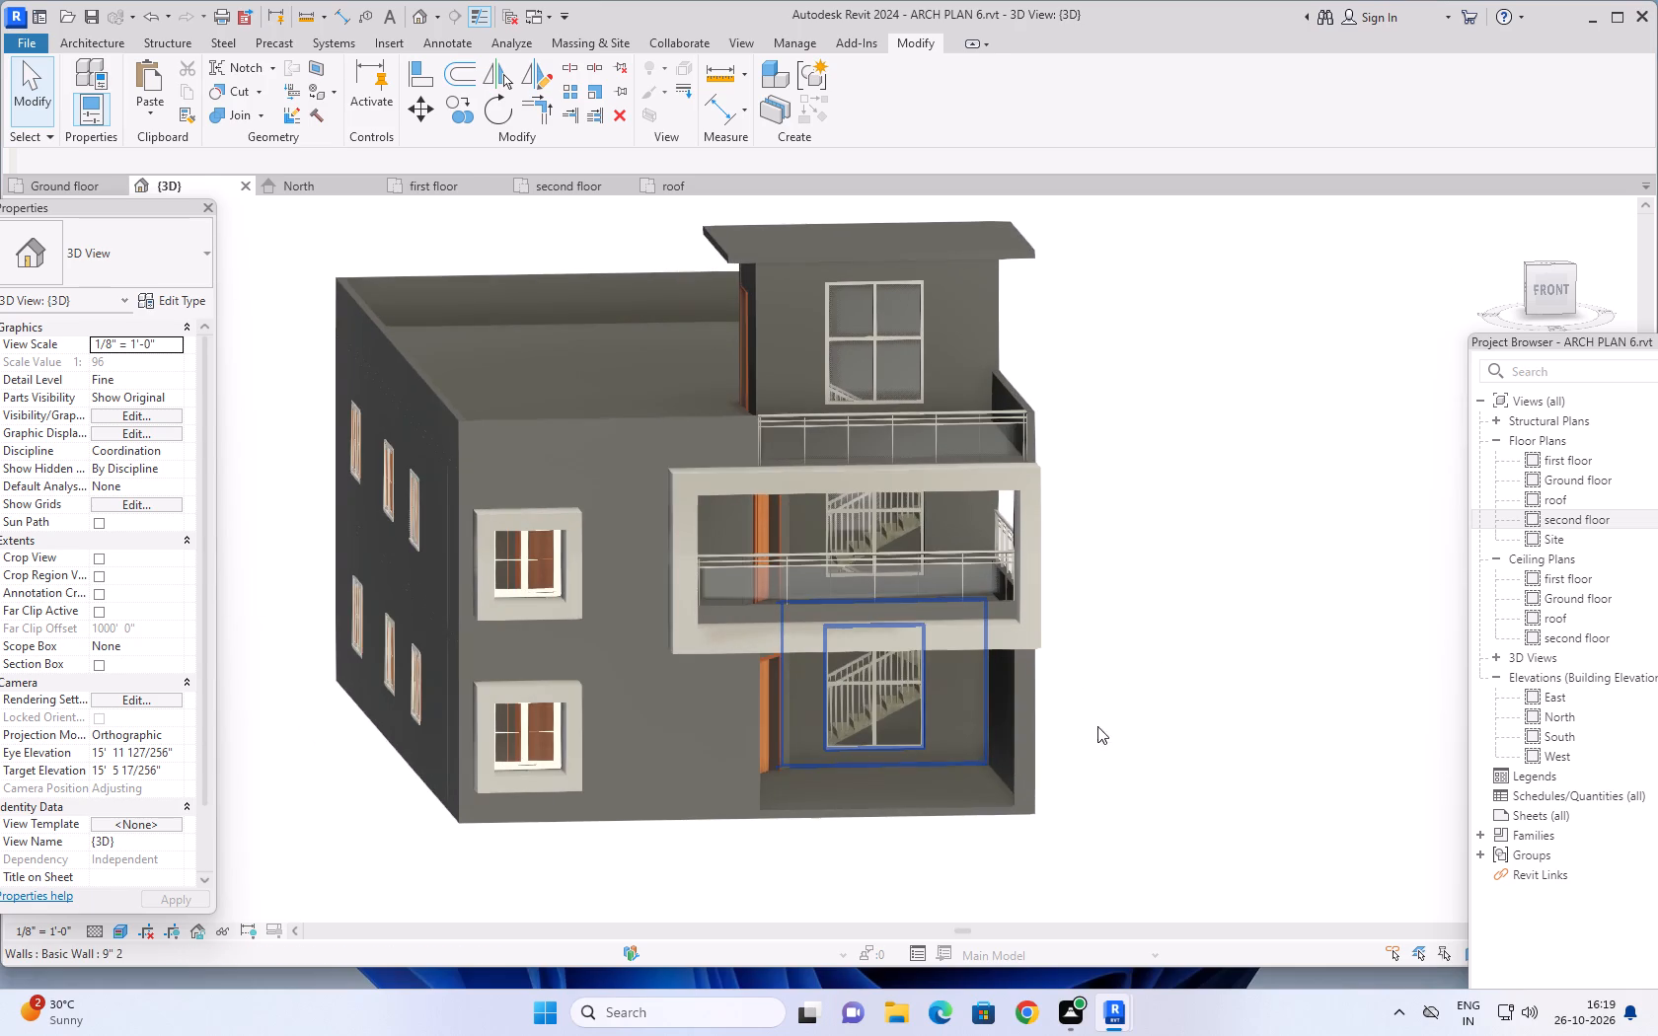
middle_click_drag(1110, 722, 1264, 742)
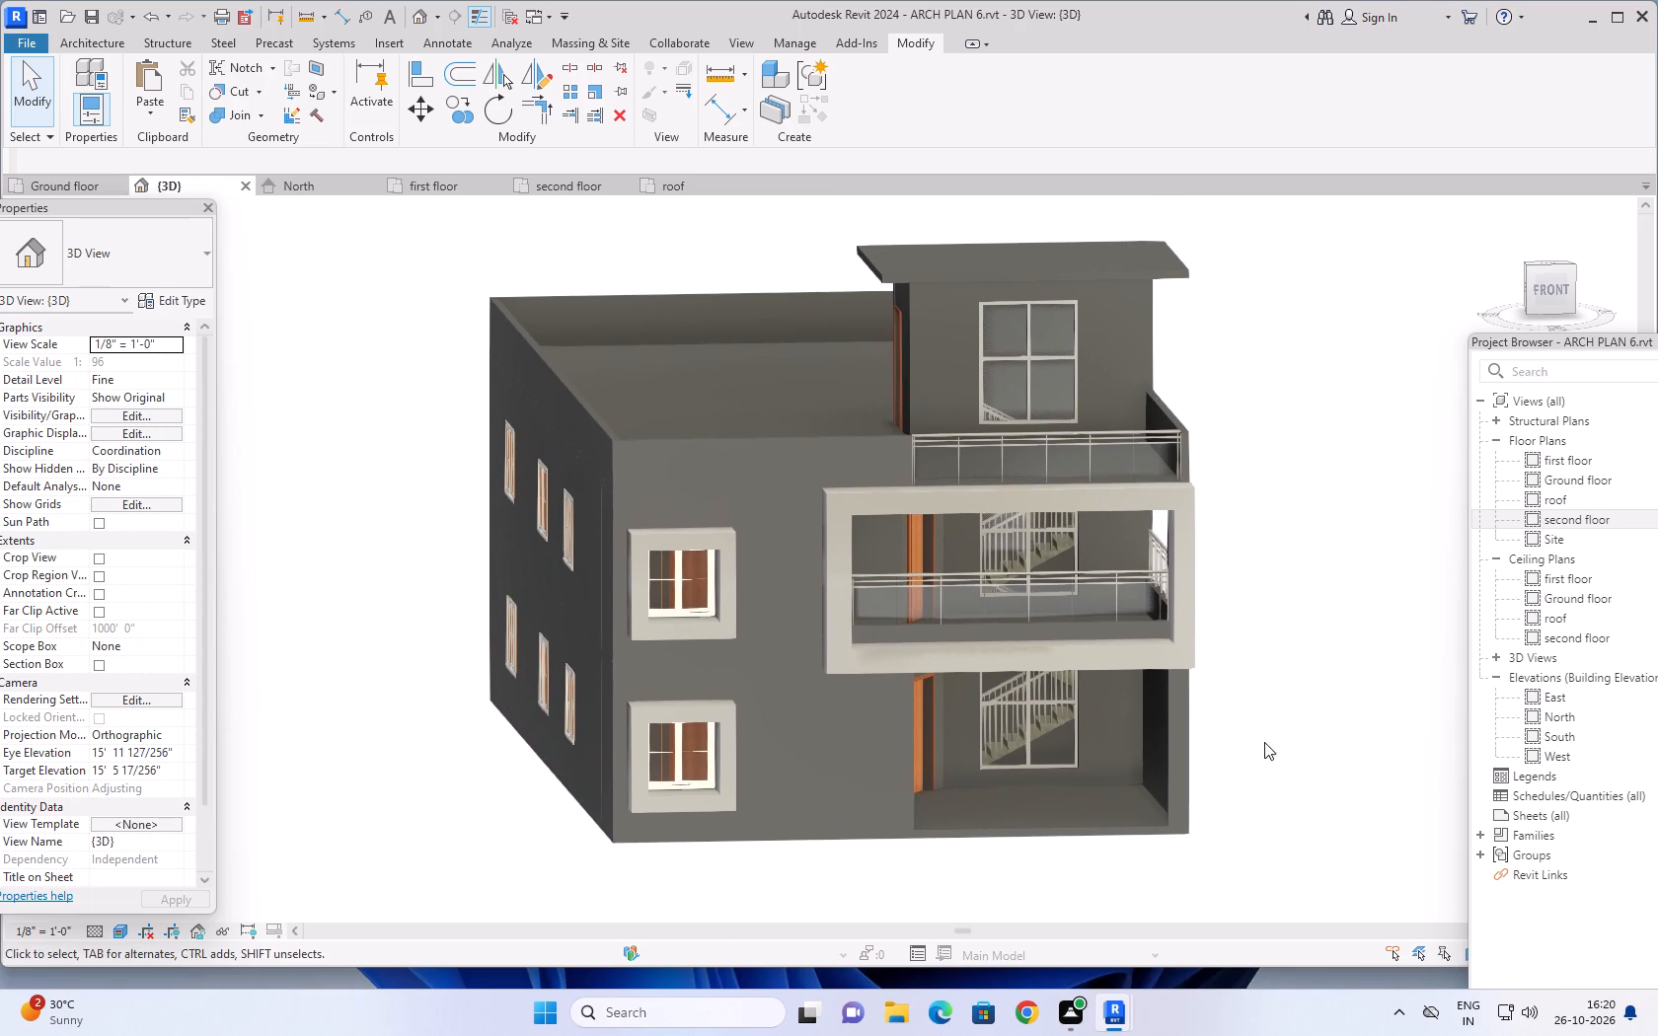
scroll(961, 554, "up", 6)
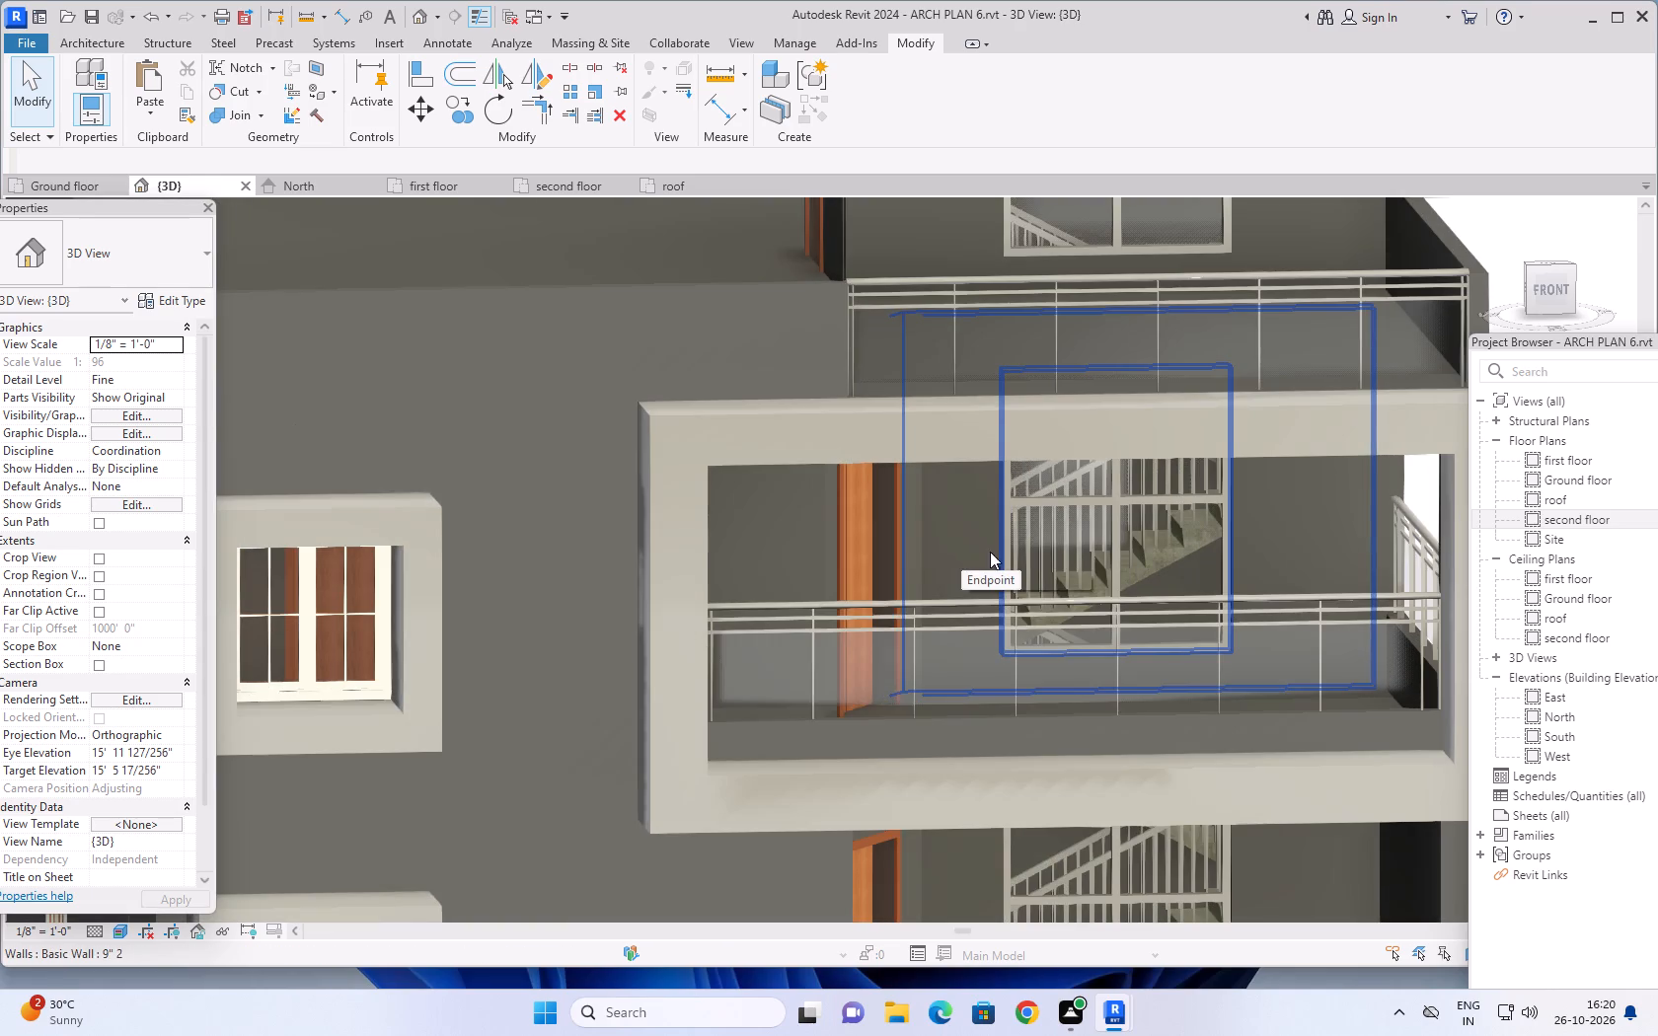
scroll(1035, 574, "down", 7)
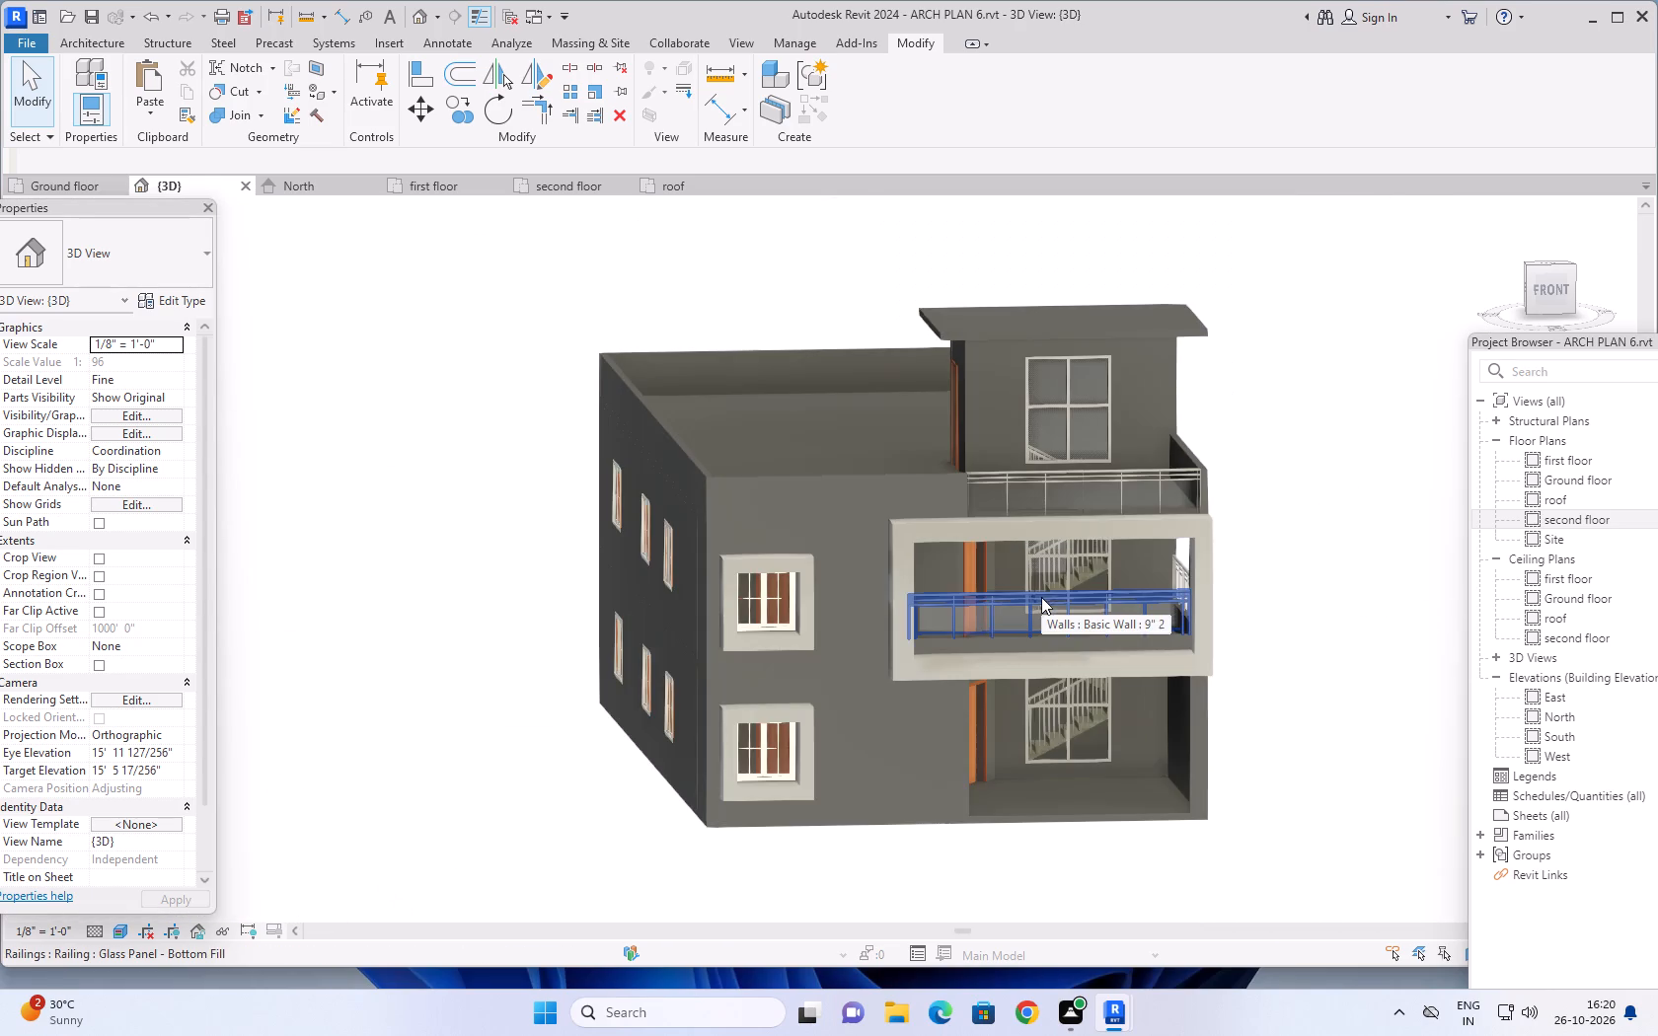
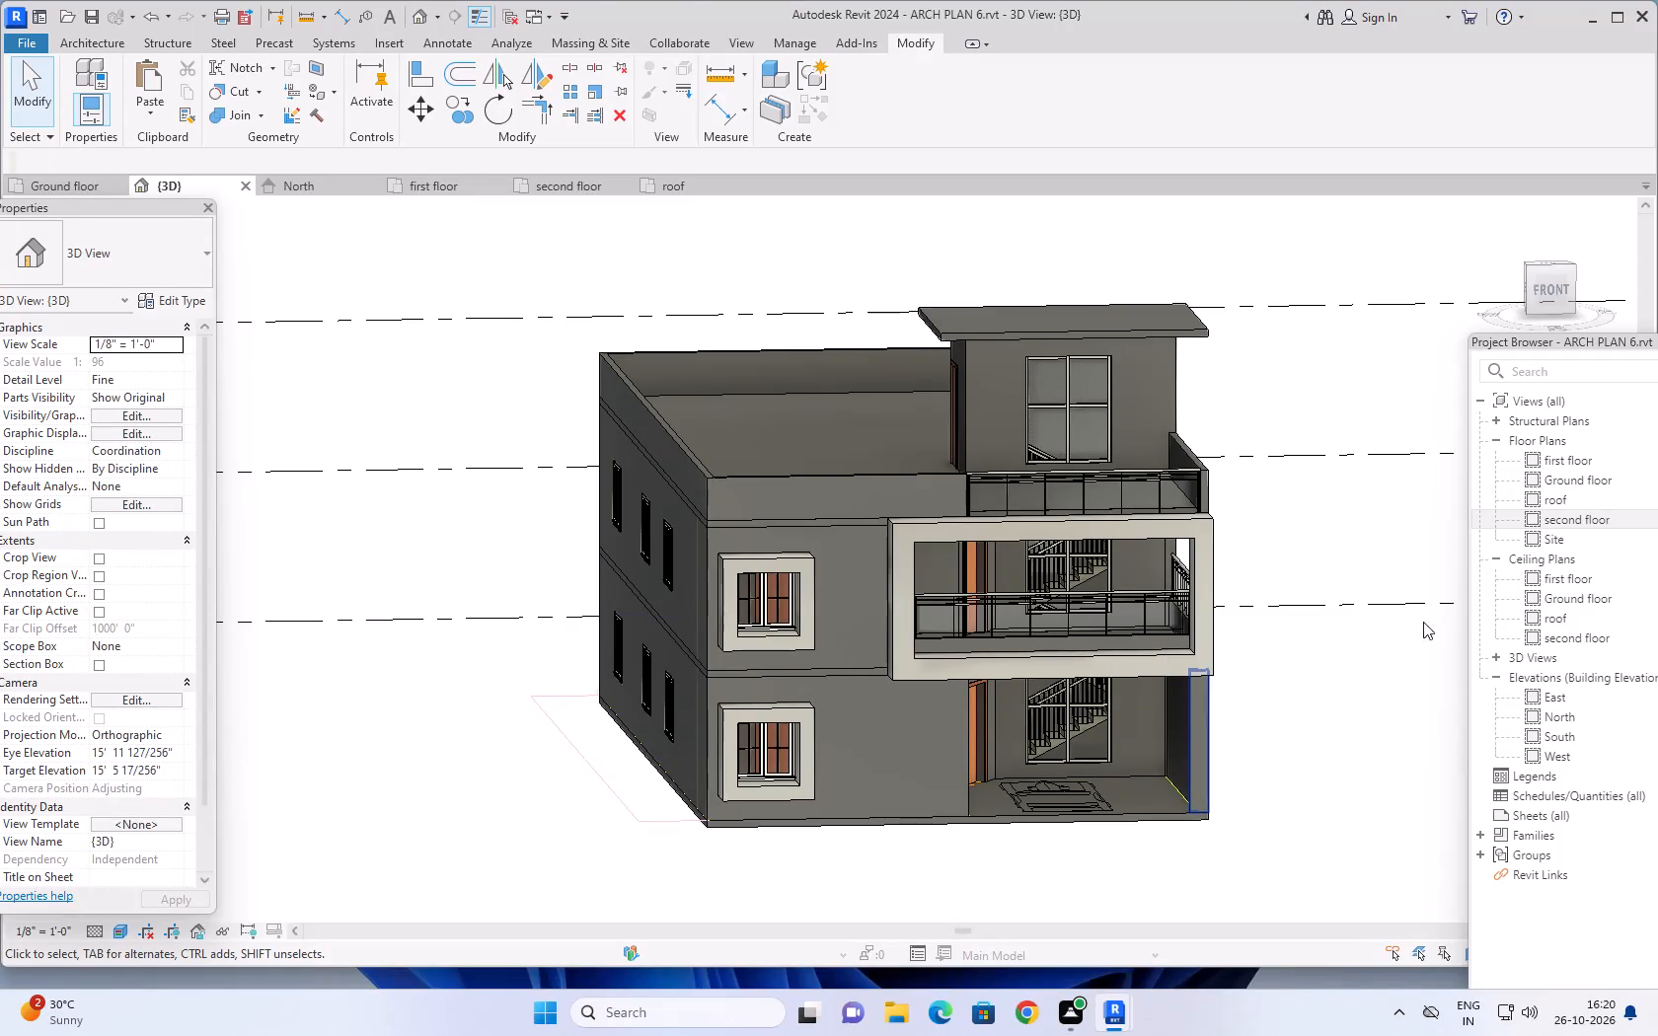
Examine the whole house in 3D from the front, from below and from the left corner, checking the balcony frame and window surrounds.
scroll(1336, 497, "down", 2)
middle_click_drag(1324, 495, 1159, 523)
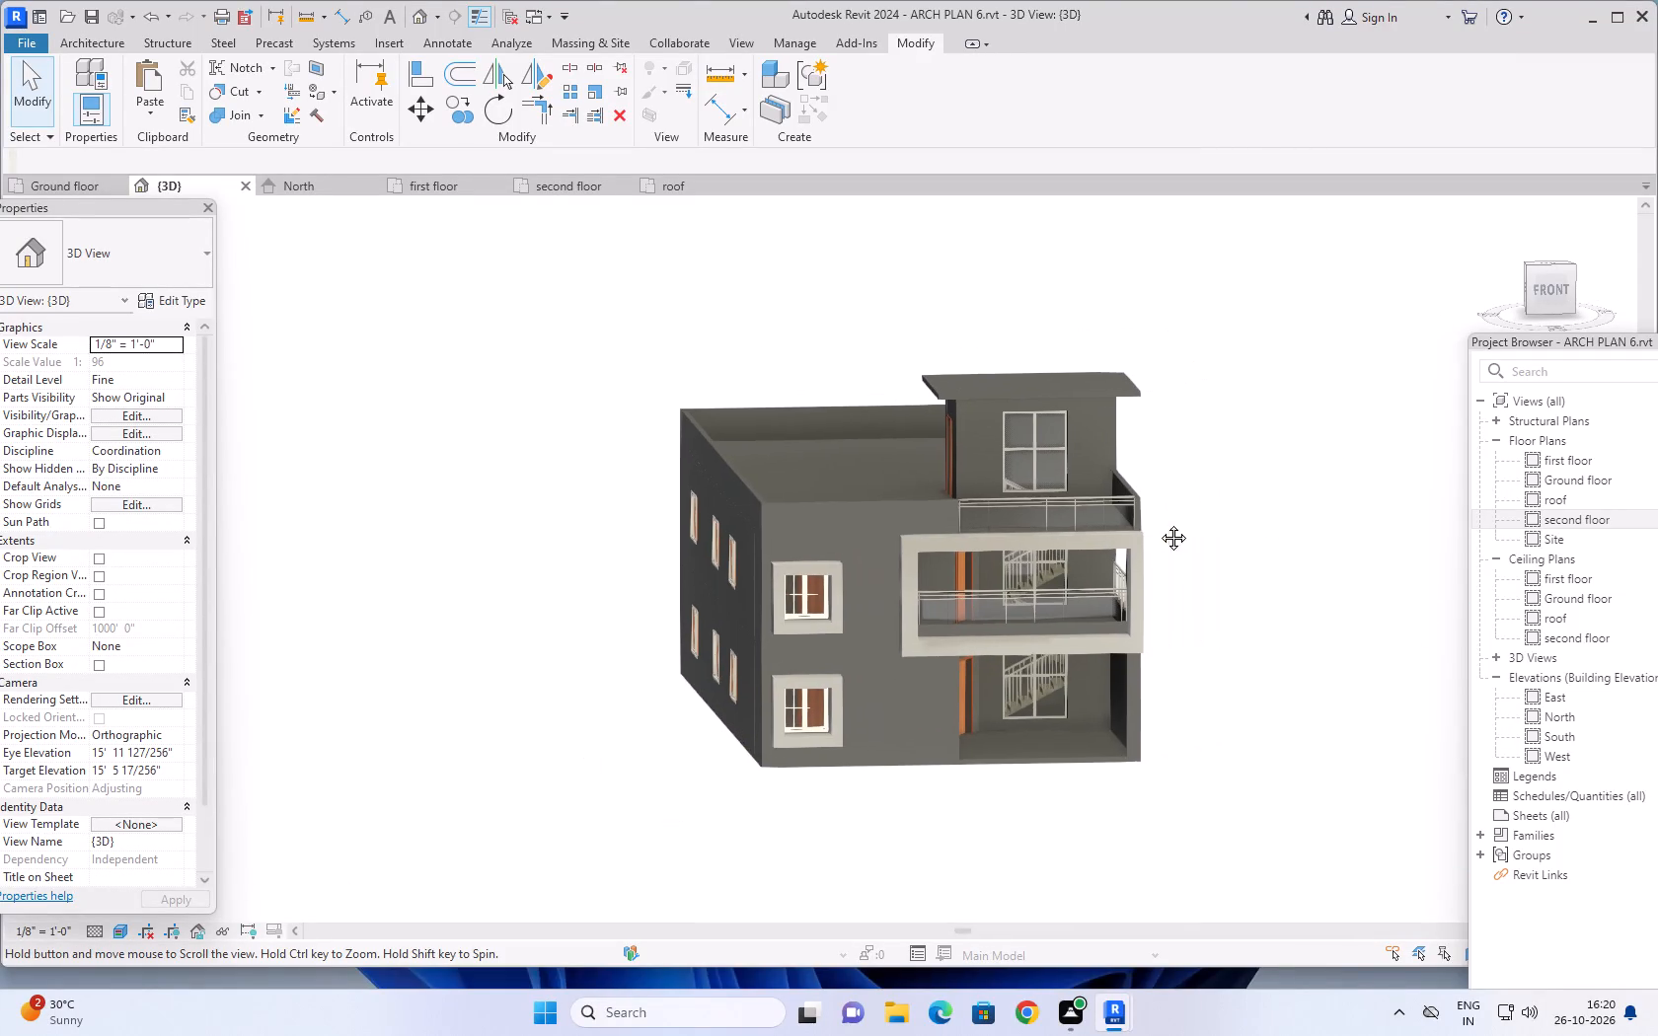
middle_click_drag(1159, 523, 1136, 512)
scroll(1150, 616, "up", 3)
middle_click_drag(1124, 628, 1247, 548)
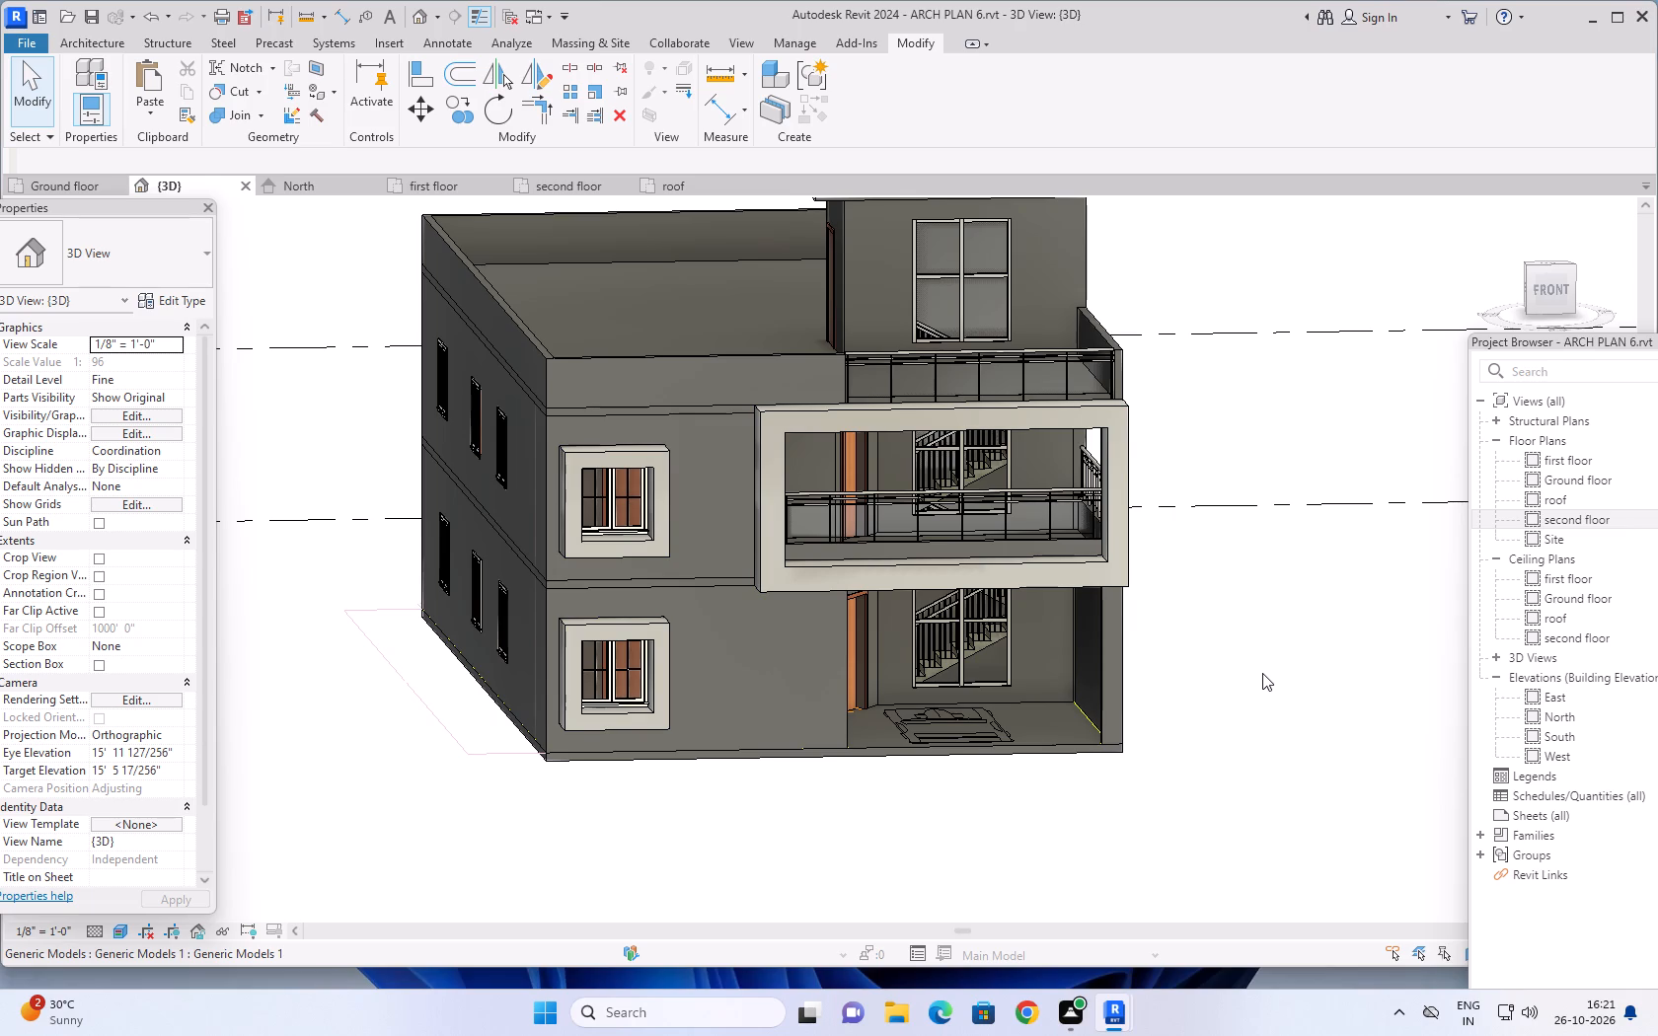
scroll(1255, 599, "down", 2)
middle_click_drag(1255, 625, 1261, 679)
middle_click_drag(1275, 722, 1224, 586)
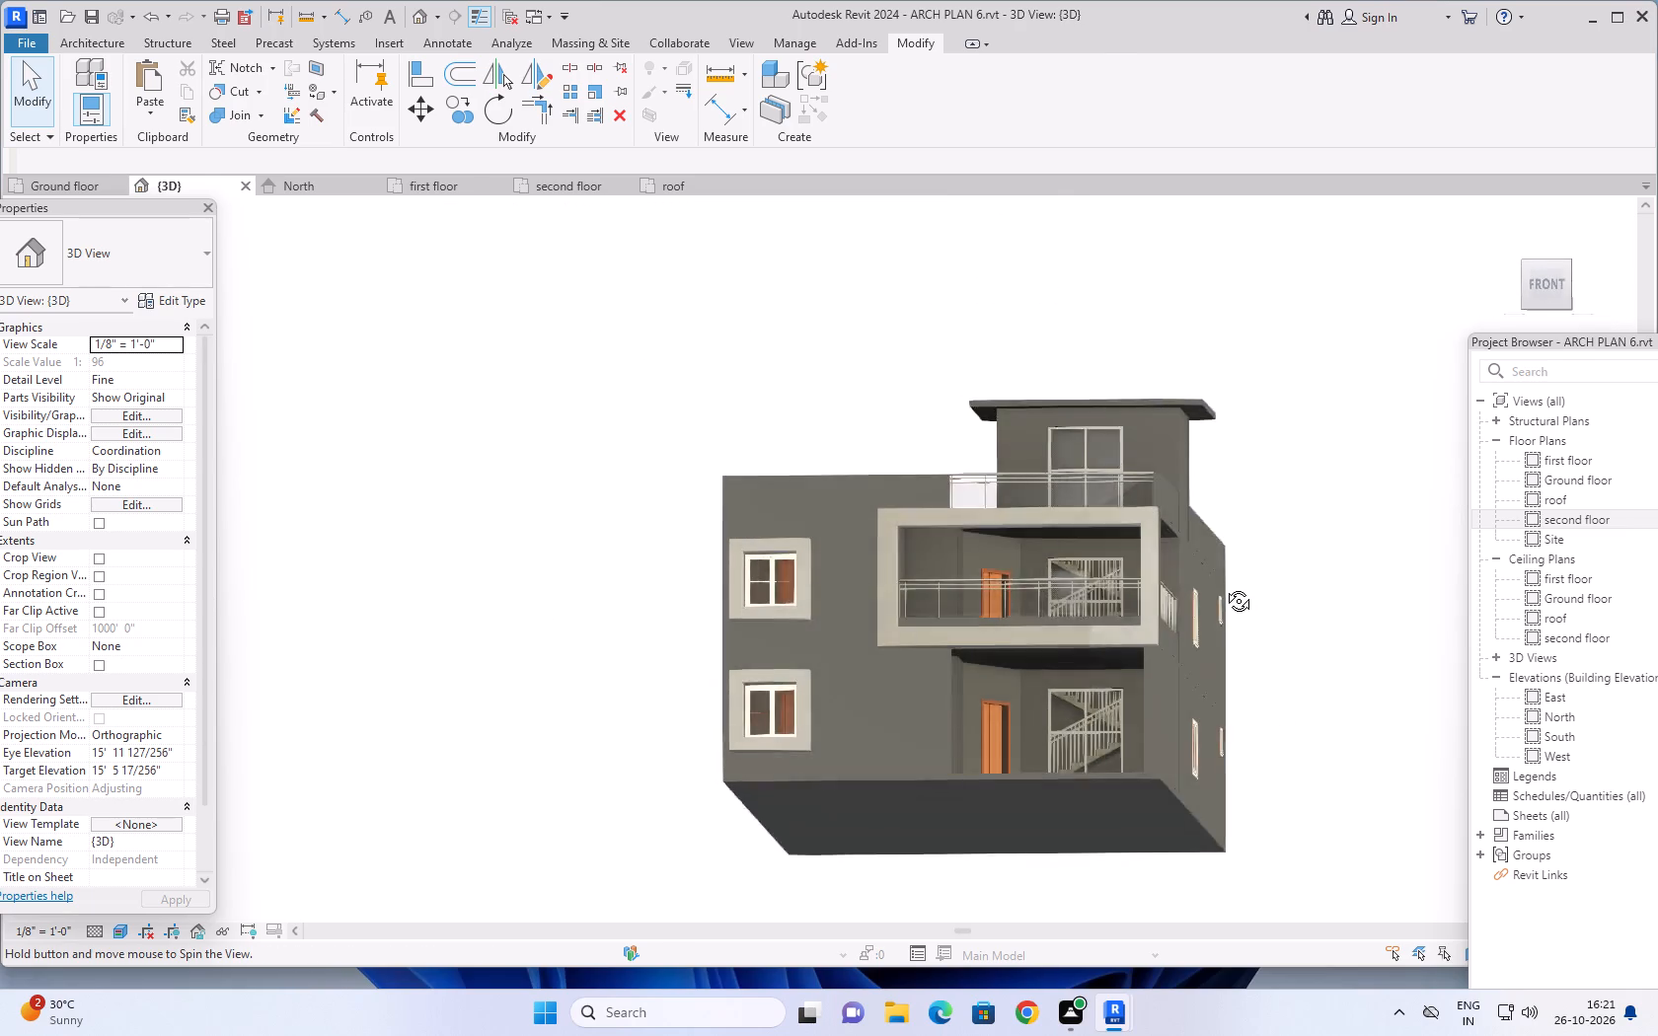
middle_click_drag(1224, 586, 1338, 721)
middle_click_drag(1179, 583, 1265, 620)
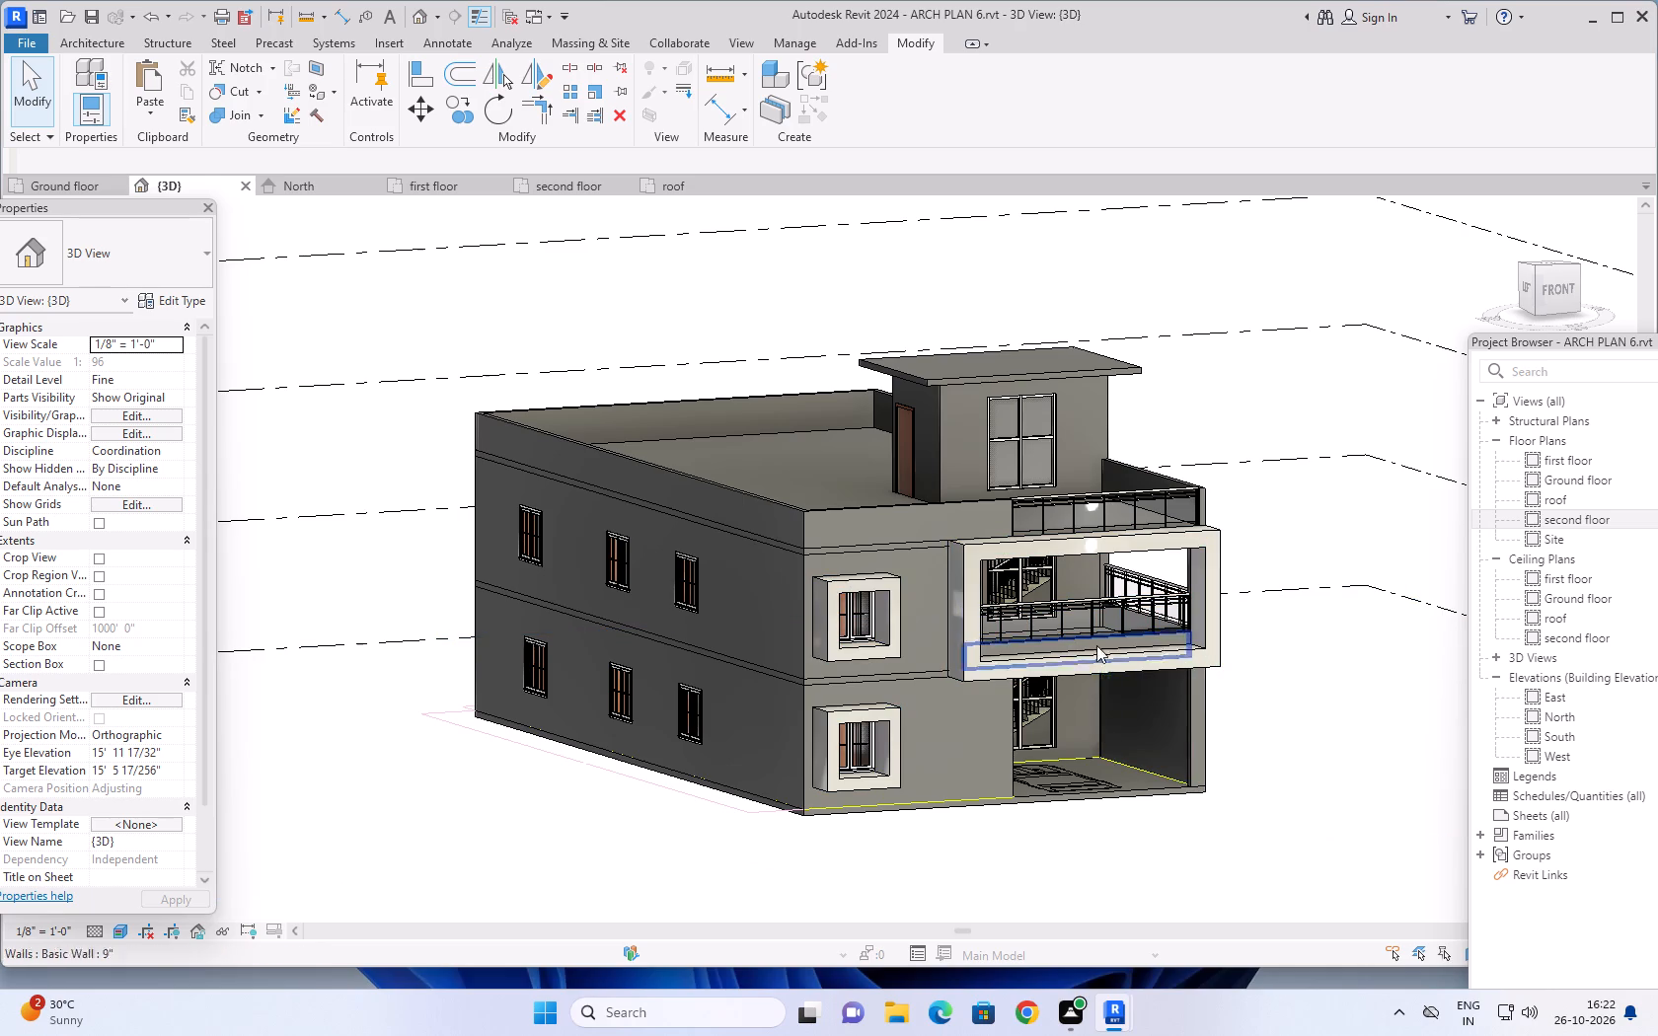
middle_click_drag(1306, 688, 1333, 722, "shift")
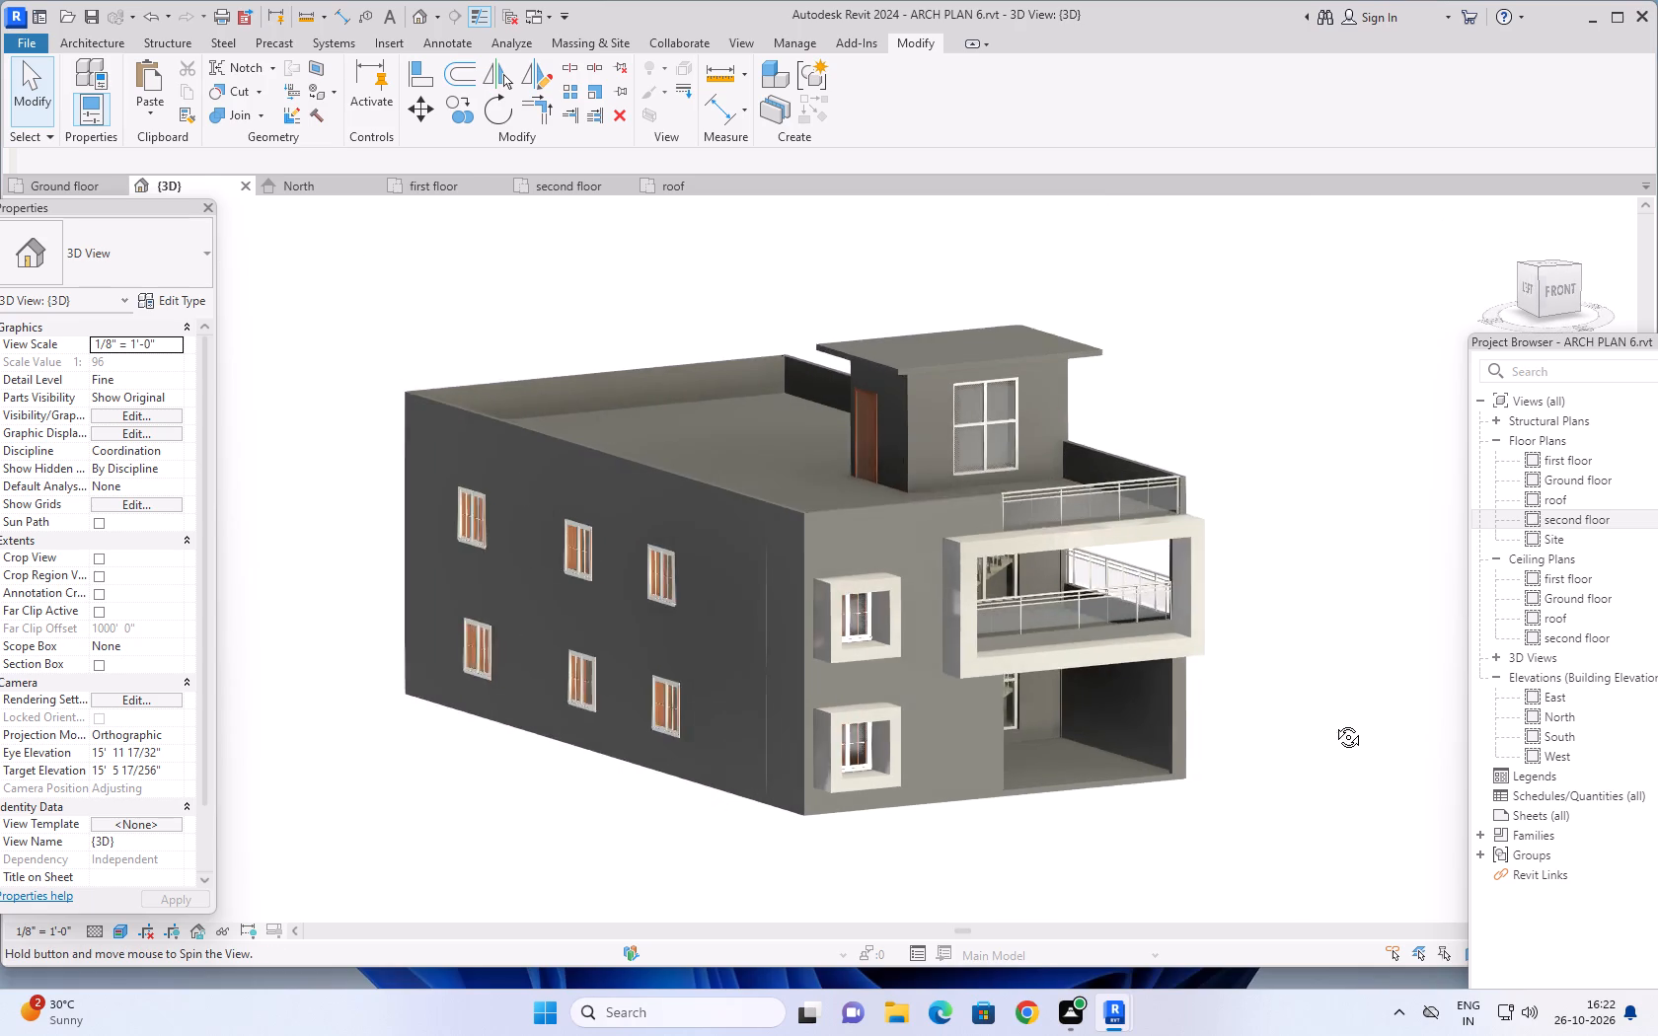
middle_click_drag(1333, 722, 1337, 760, "shift")
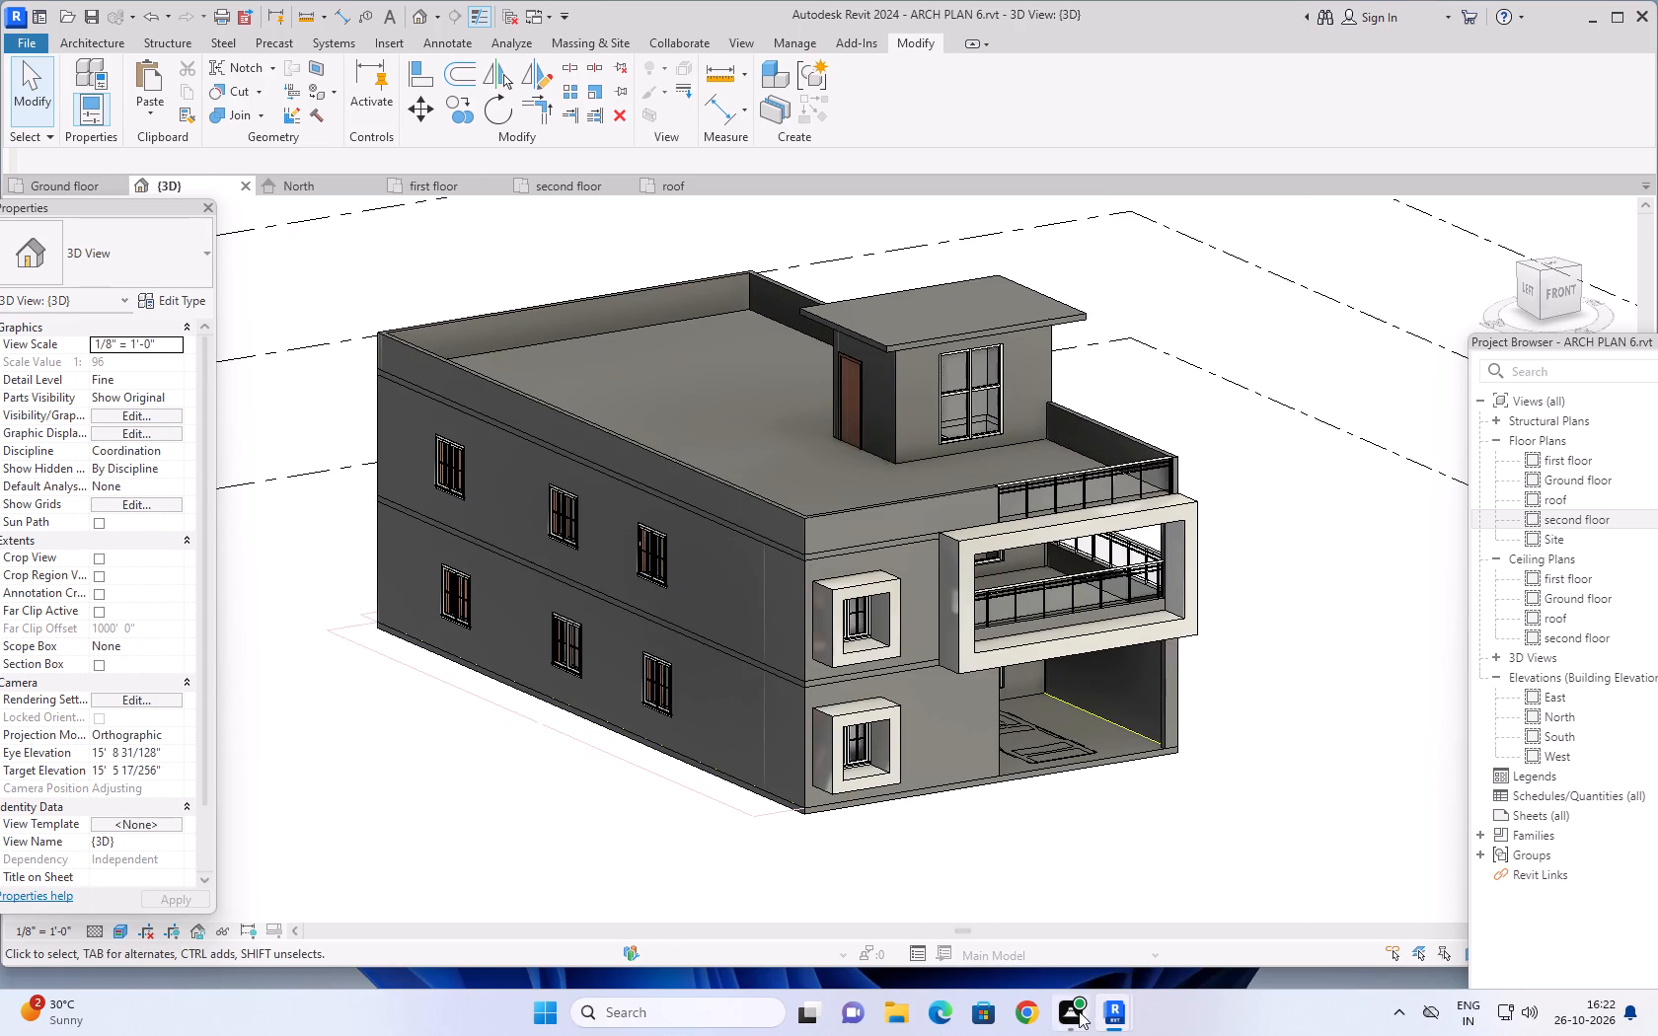
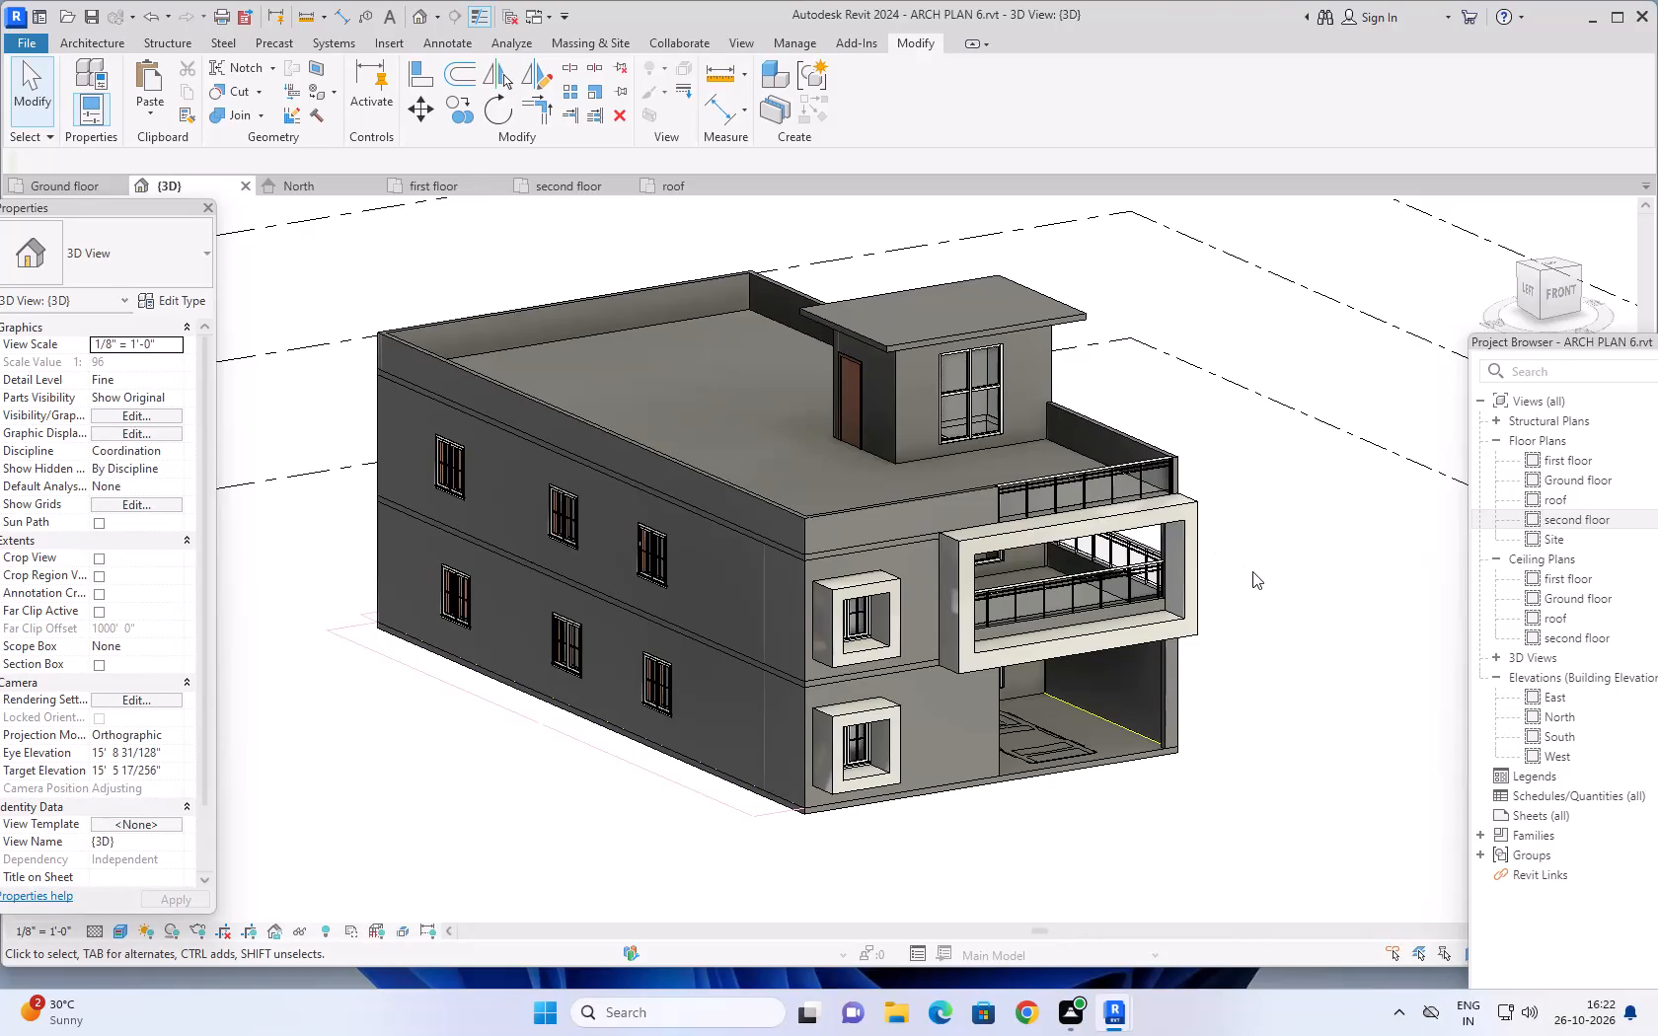
Examine the whole house in 3D from the front and the left-front corner, at eye level and from above.
middle_click_drag(1293, 697, 1334, 619)
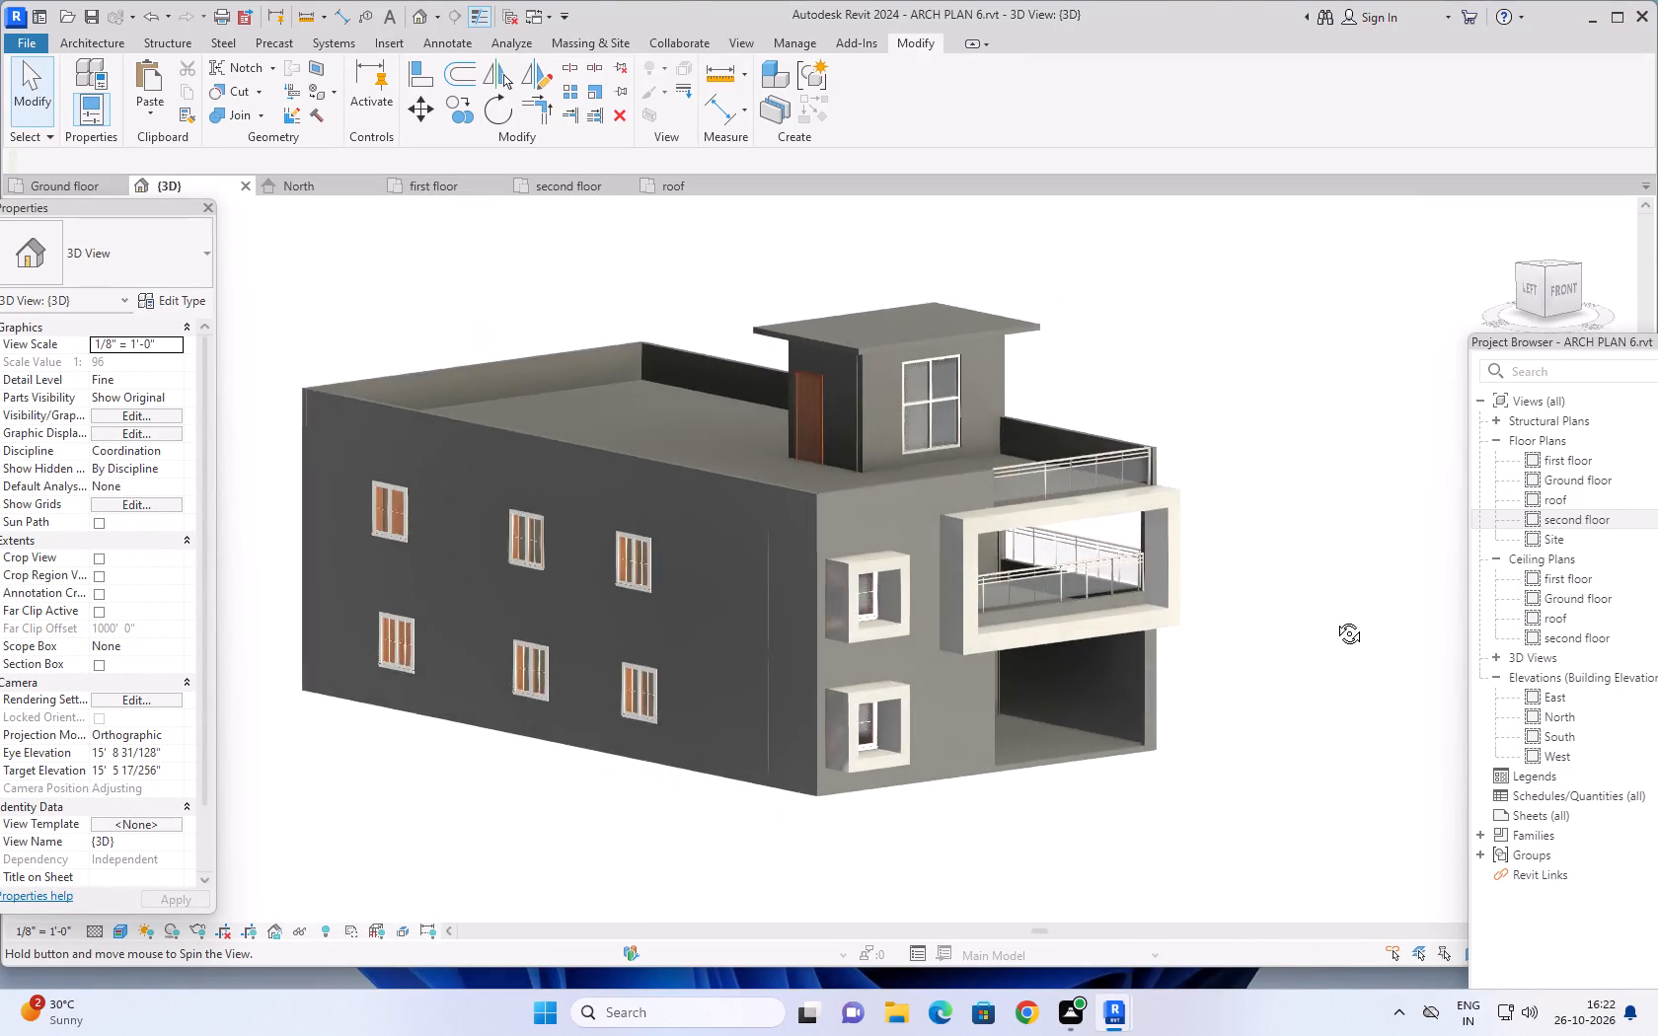
middle_click_drag(1334, 619, 1304, 566)
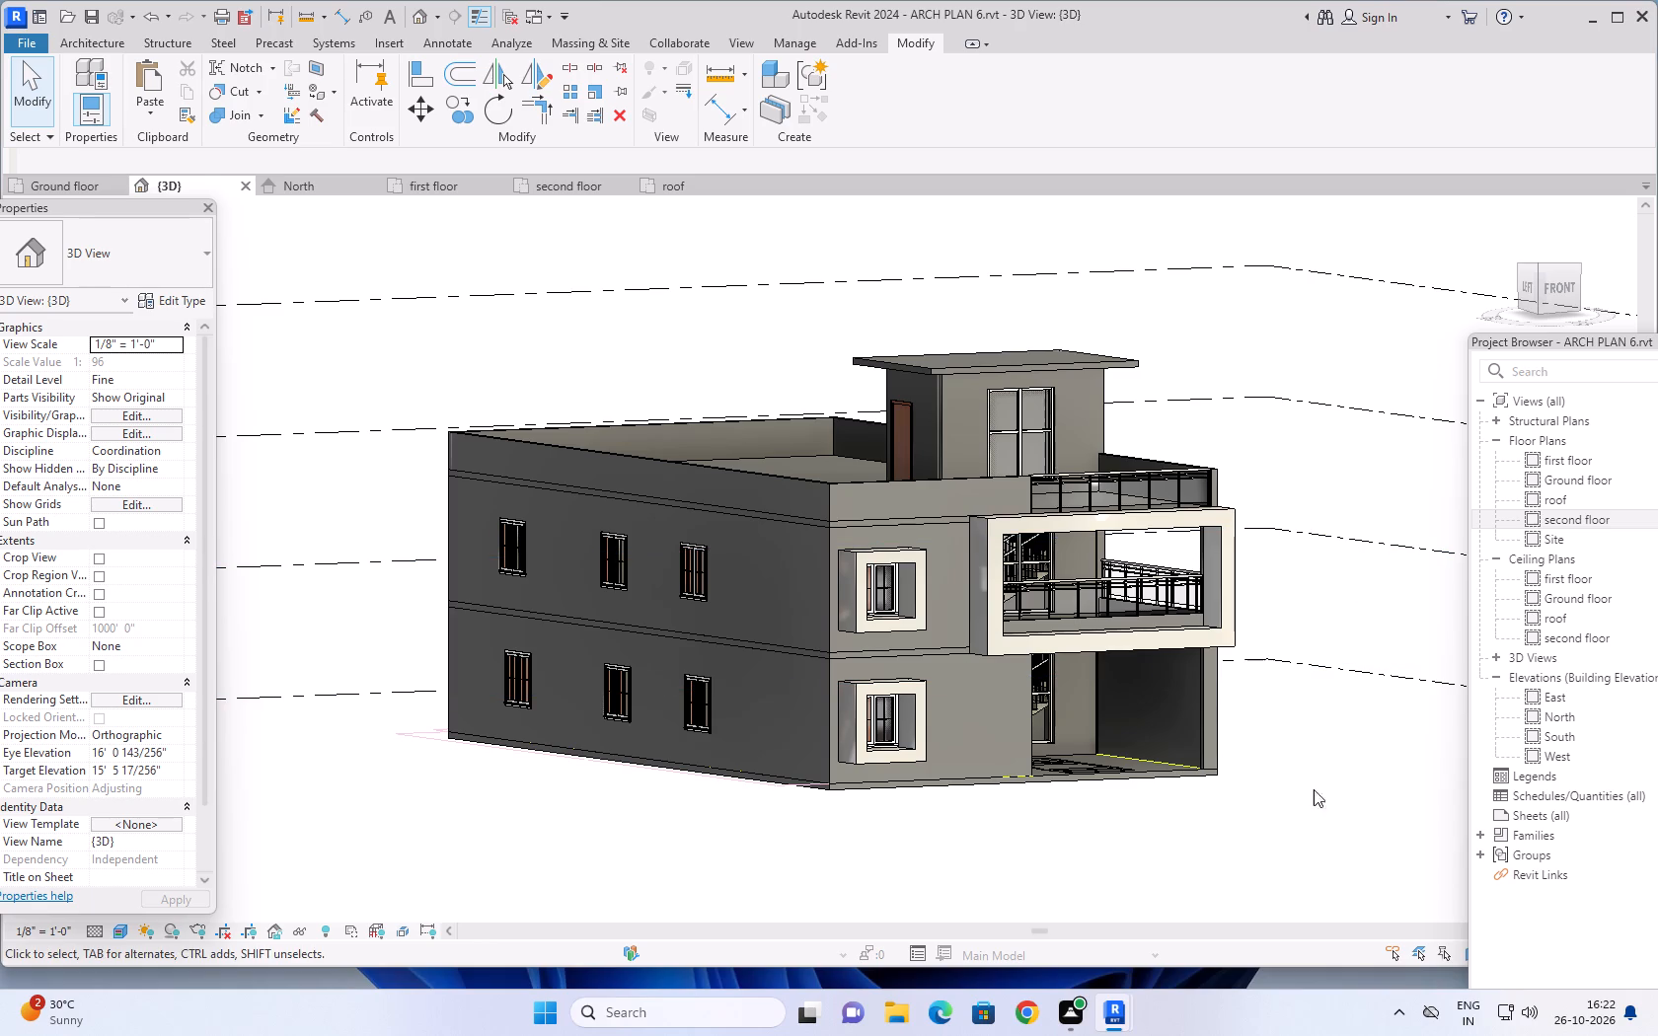
middle_click_drag(1299, 797, 1246, 692)
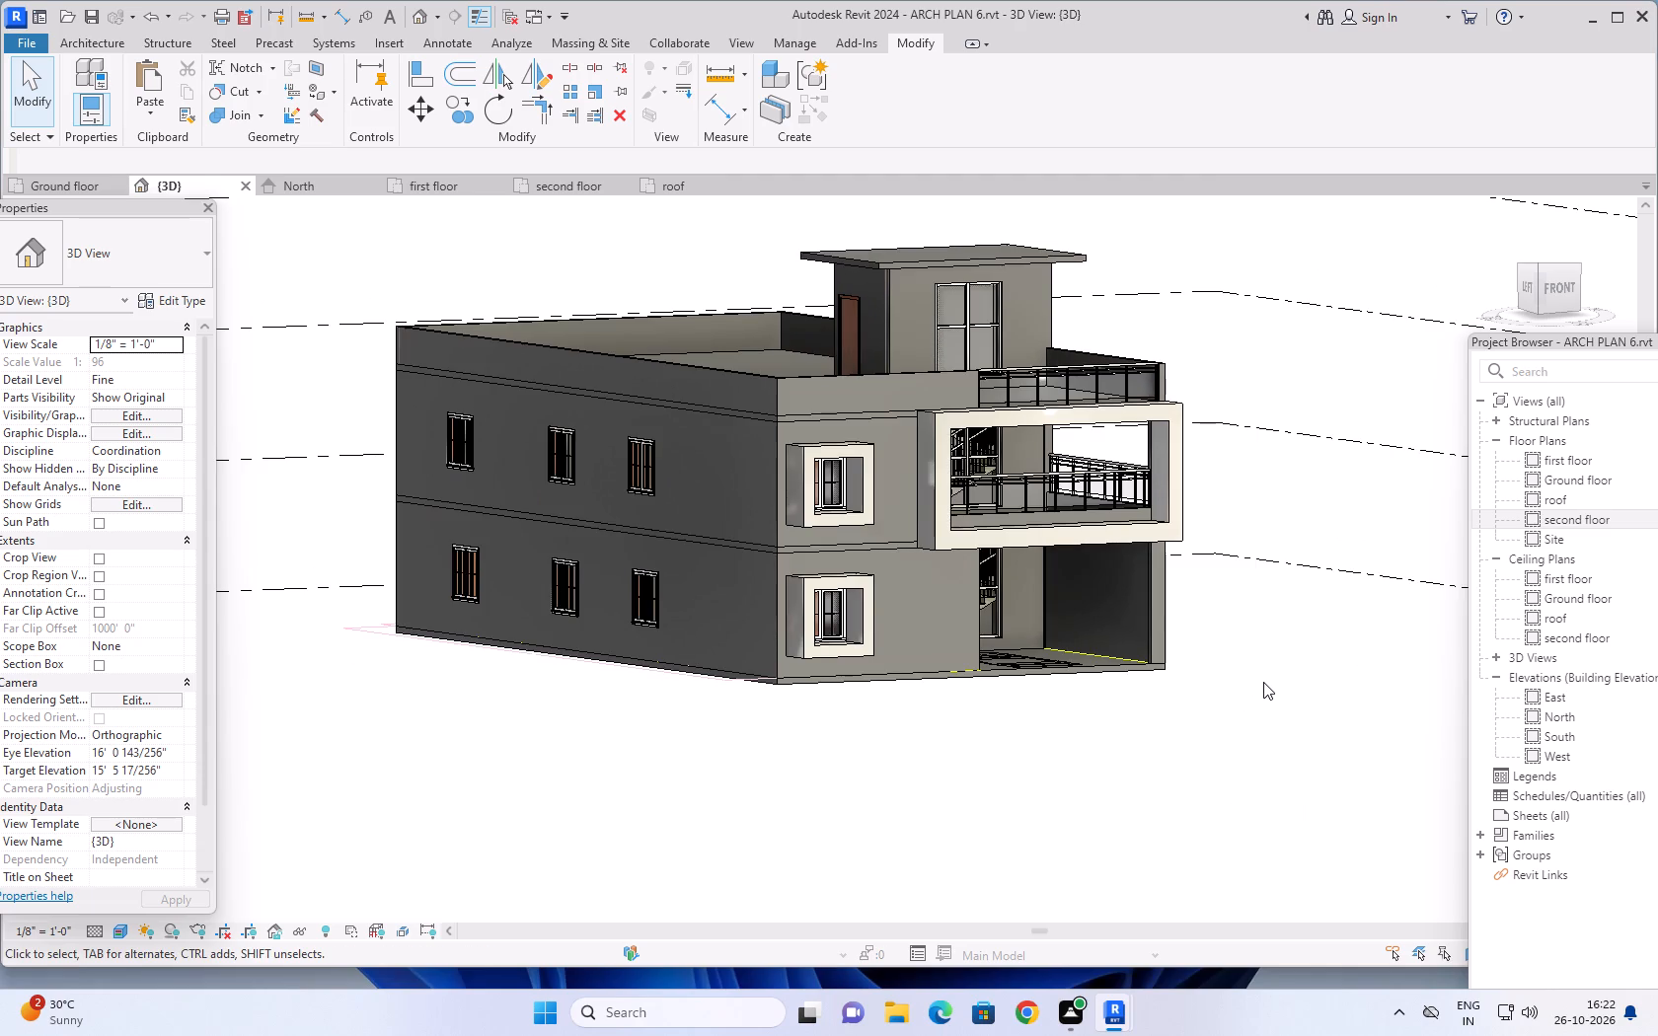
middle_click_drag(1277, 692, 1186, 759, "shift")
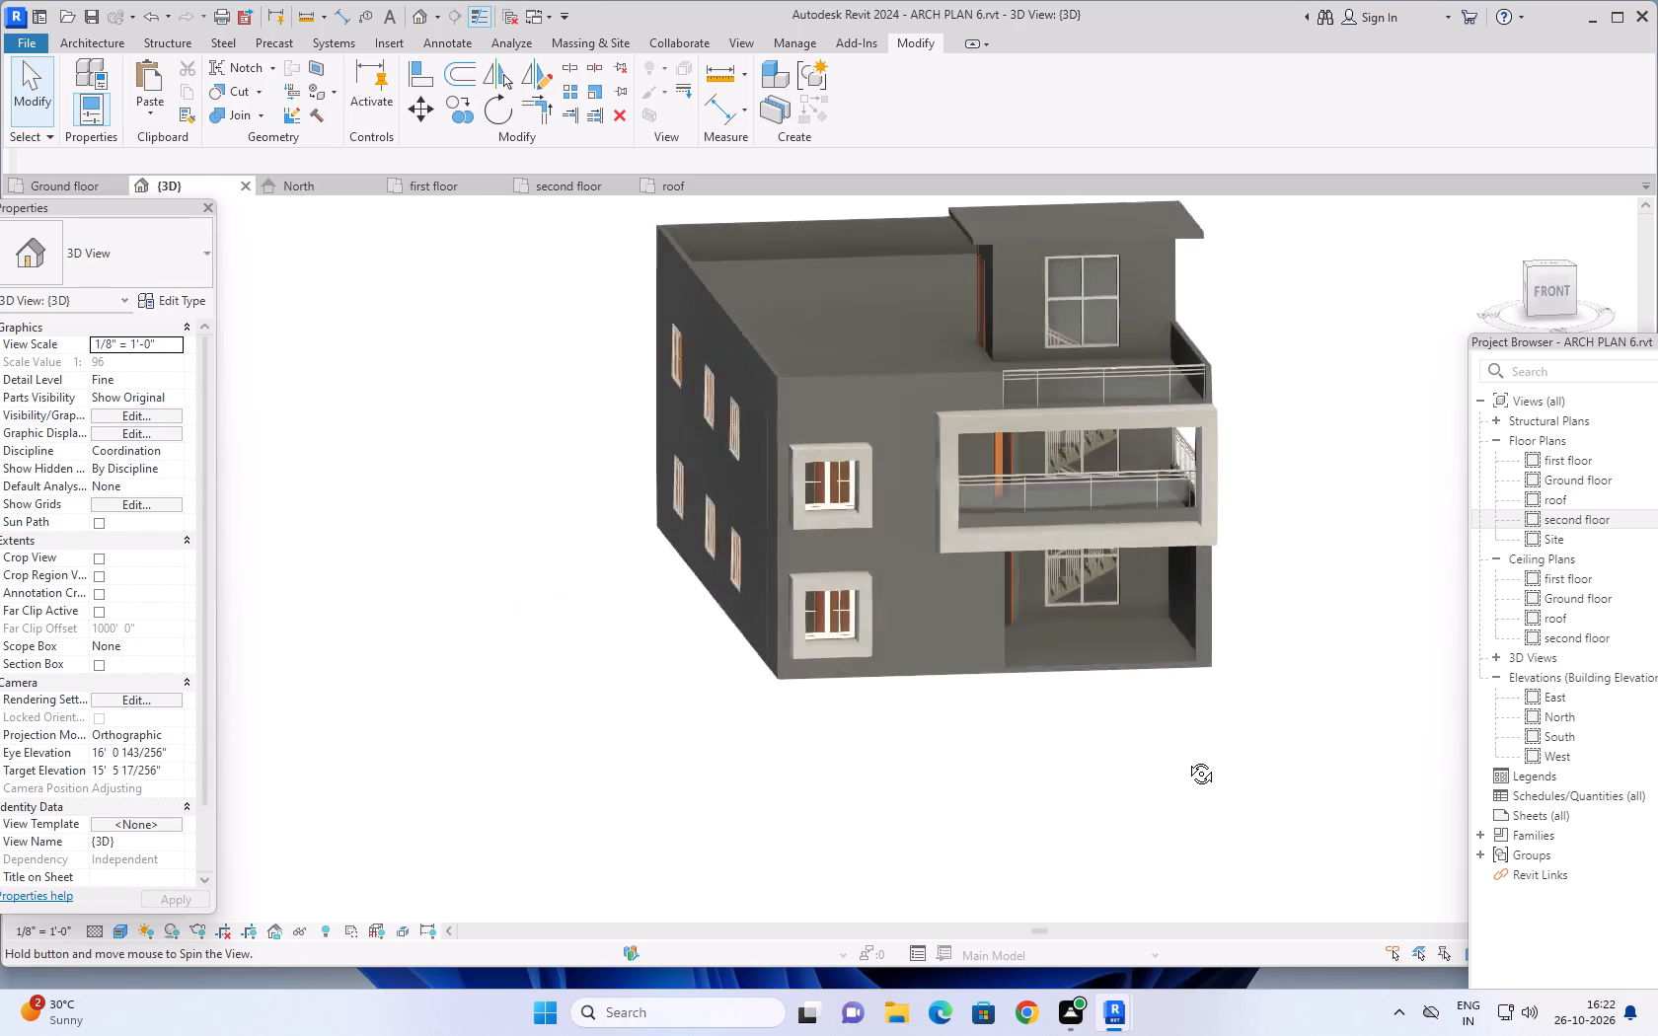
middle_click_drag(1186, 759, 1212, 711, "shift")
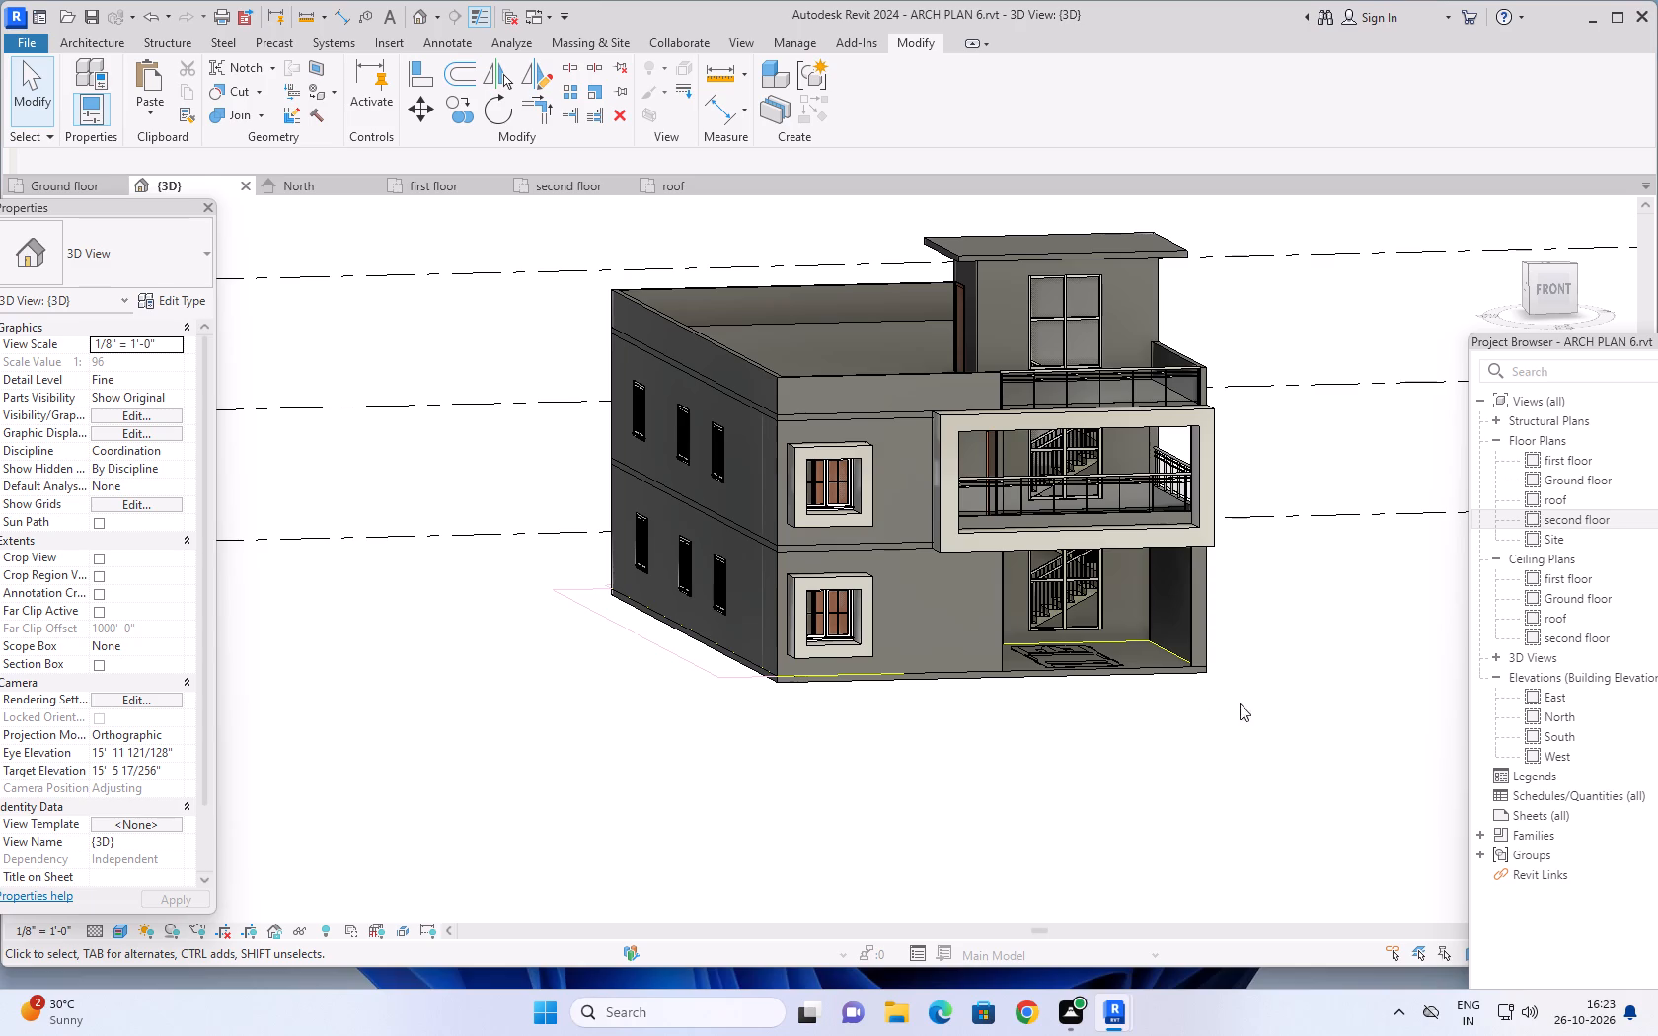
middle_click_drag(1349, 546, 1254, 564)
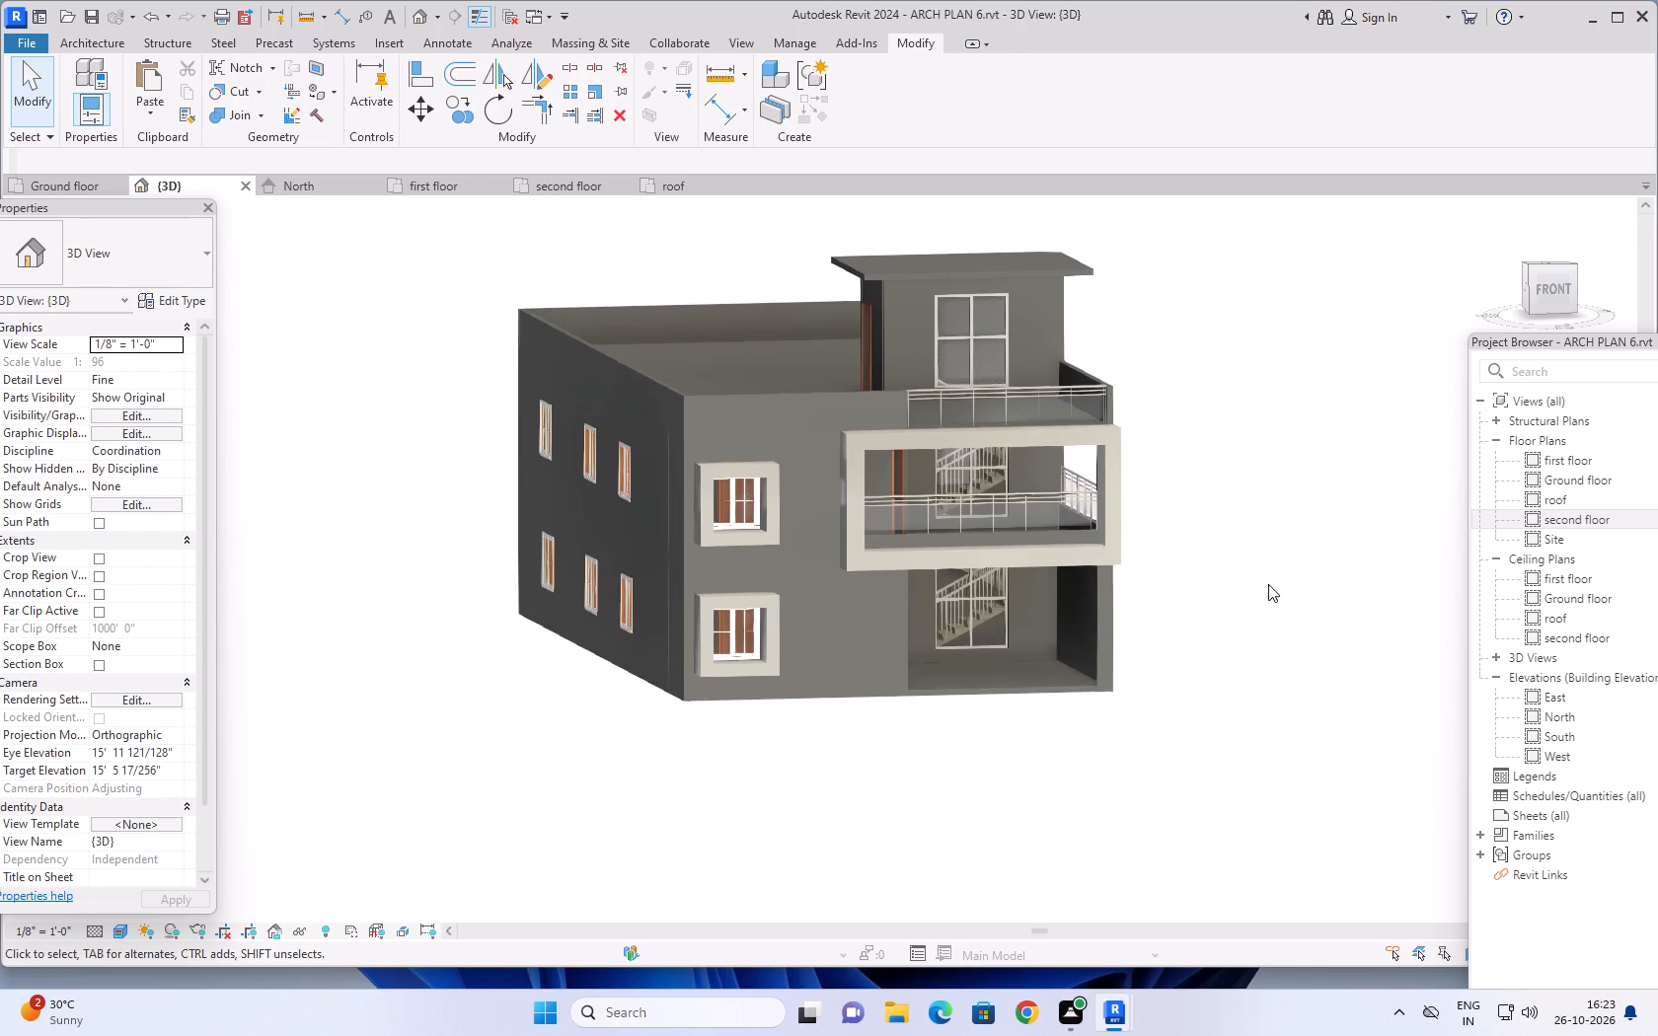
middle_click_drag(1302, 605, 1299, 548)
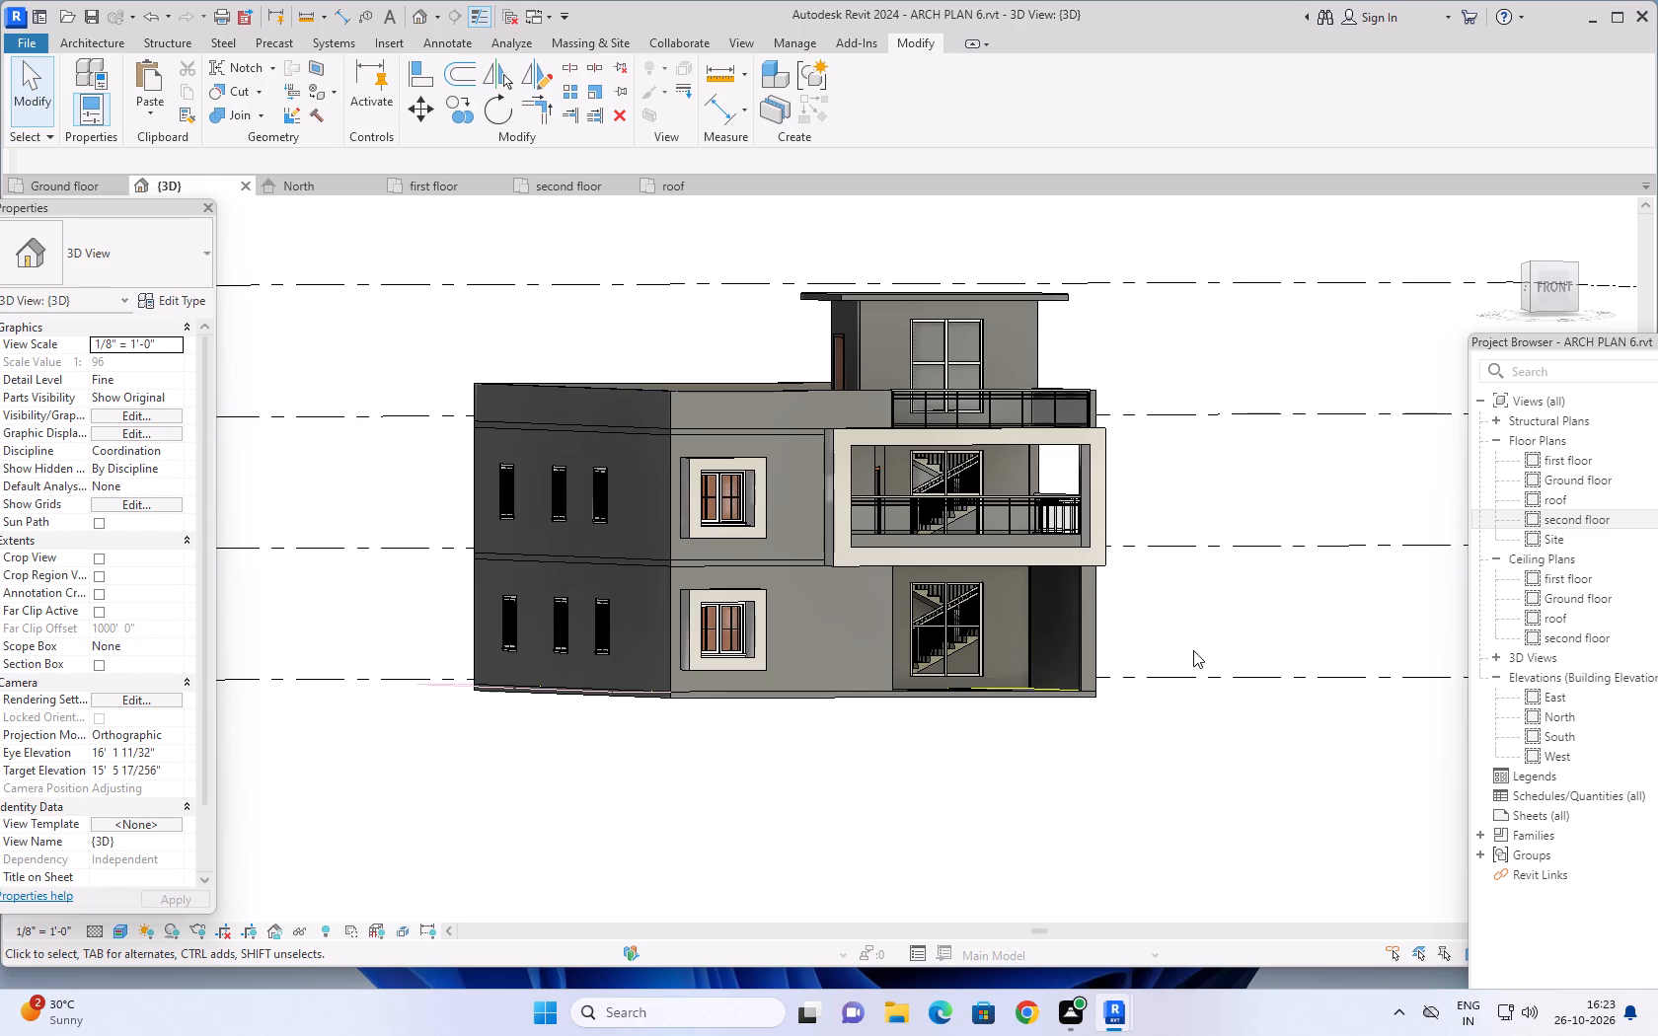
middle_click_drag(1105, 777, 1170, 758)
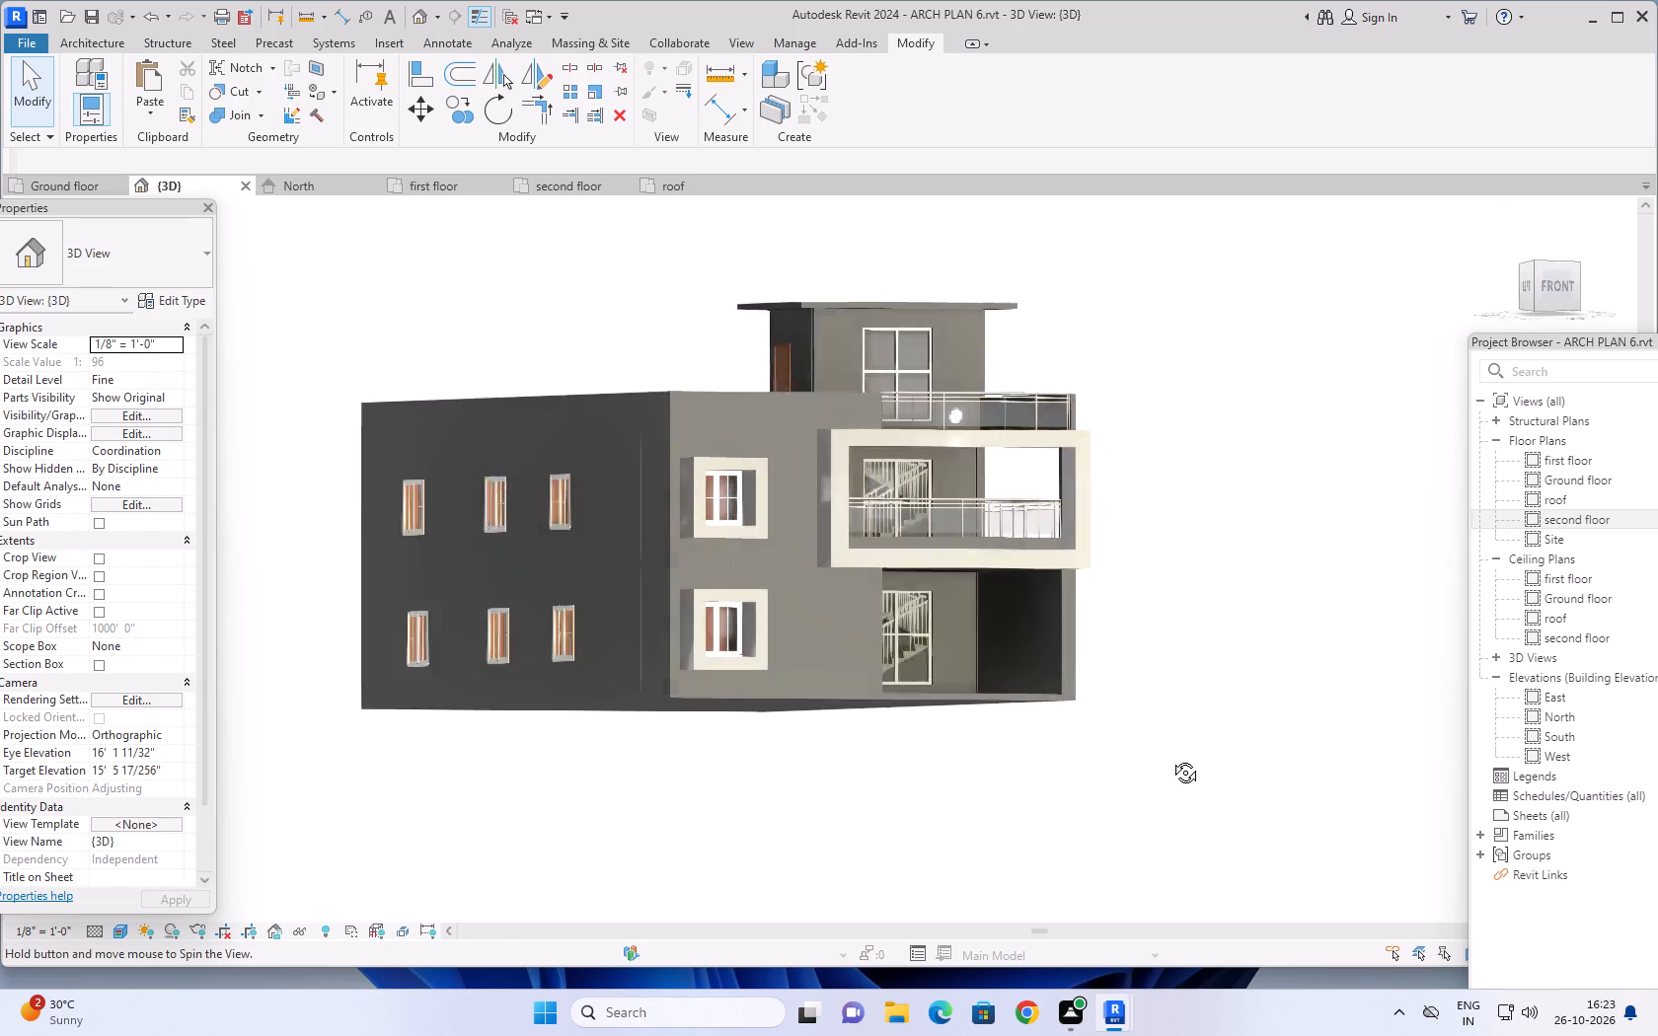
middle_click_drag(1170, 758, 1151, 812)
scroll(1154, 623, "up", 1)
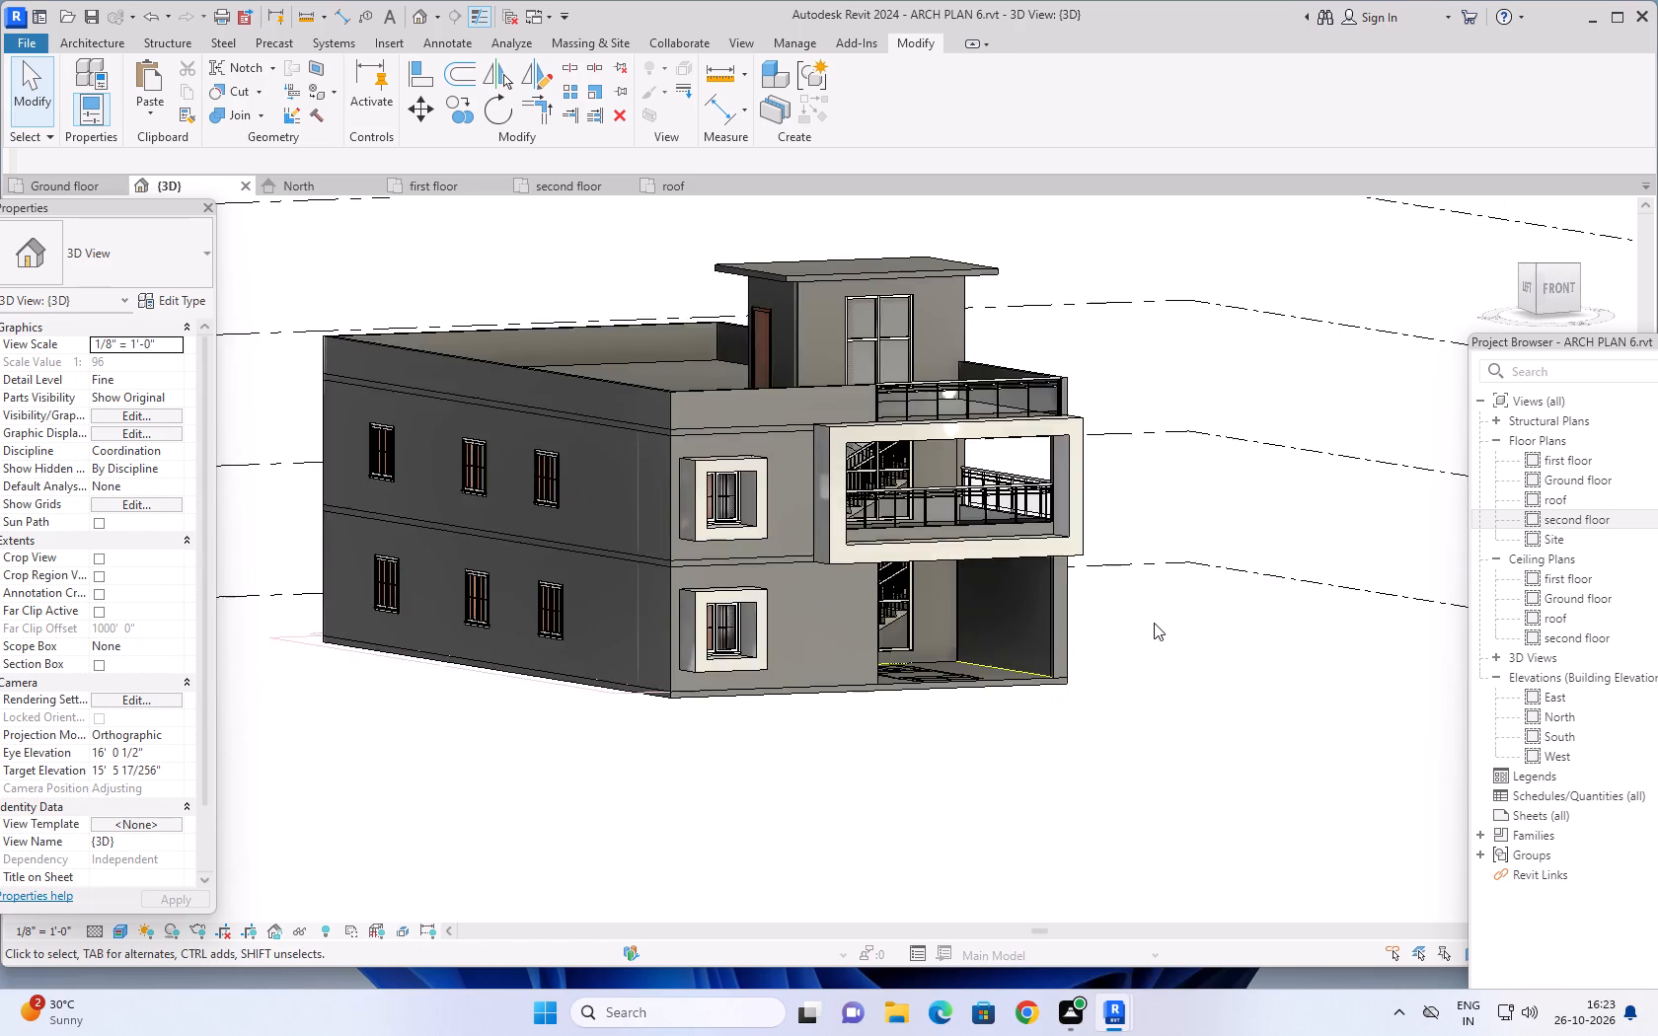
scroll(1154, 623, "up", 1)
middle_click_drag(1169, 631, 1315, 670)
middle_click_drag(1313, 649, 1306, 656)
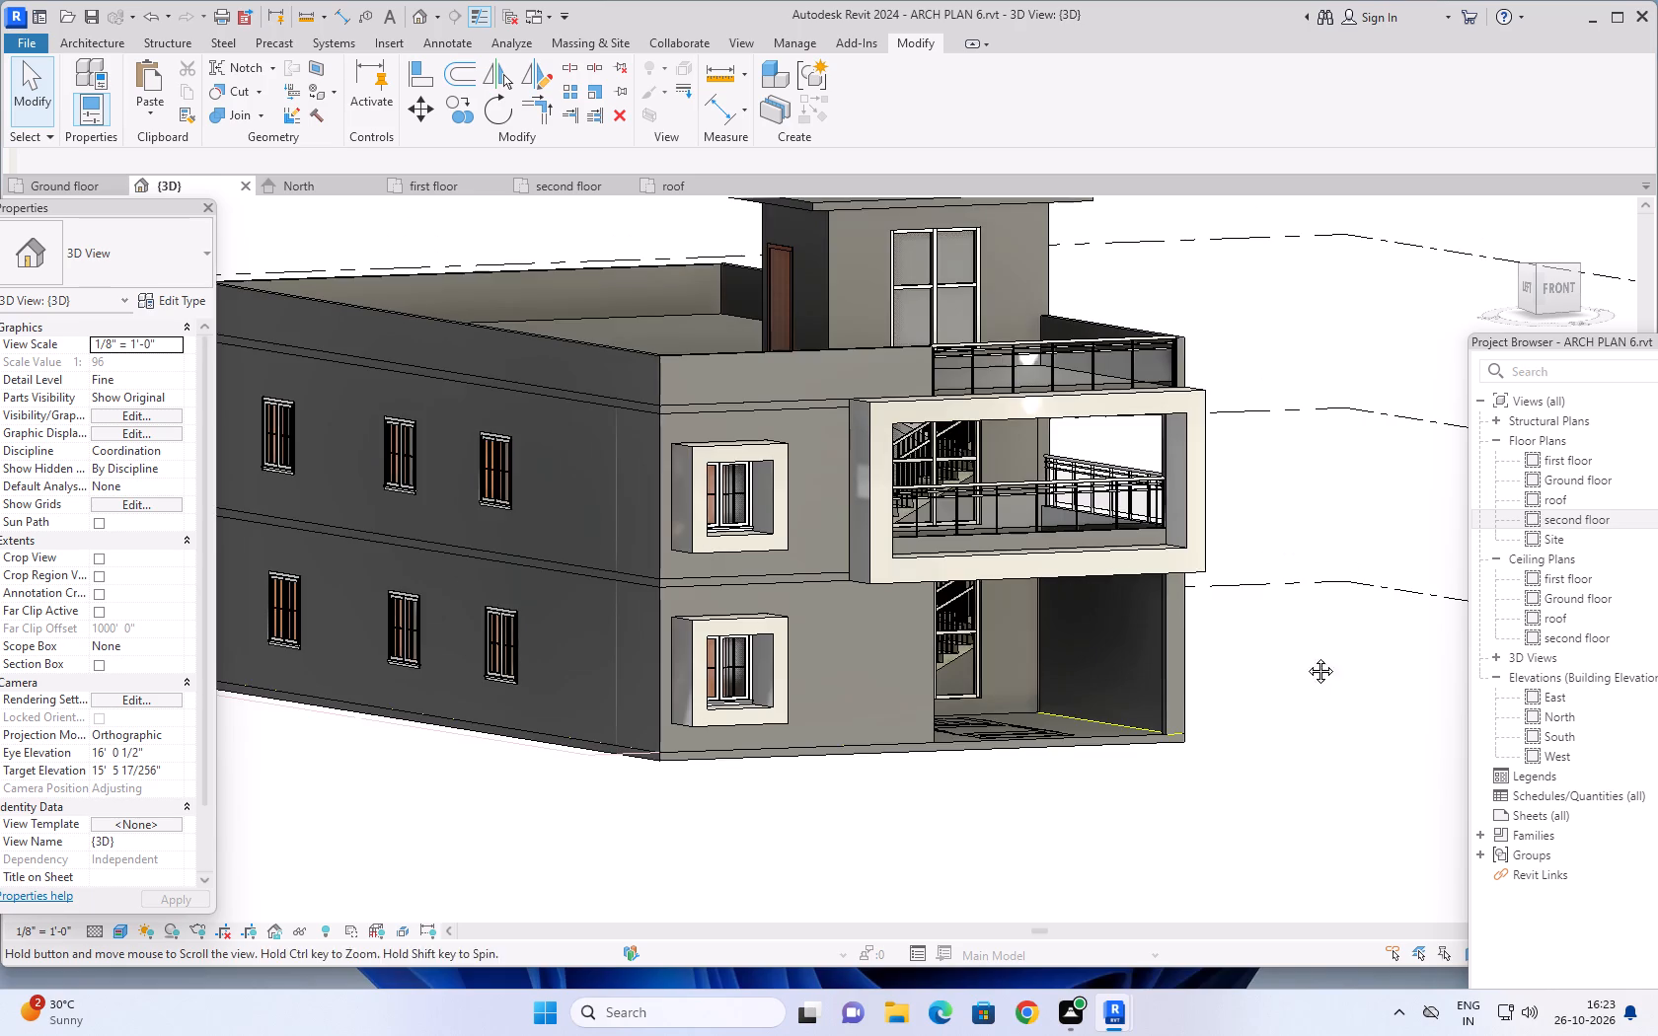
middle_click_drag(1306, 656, 1273, 773)
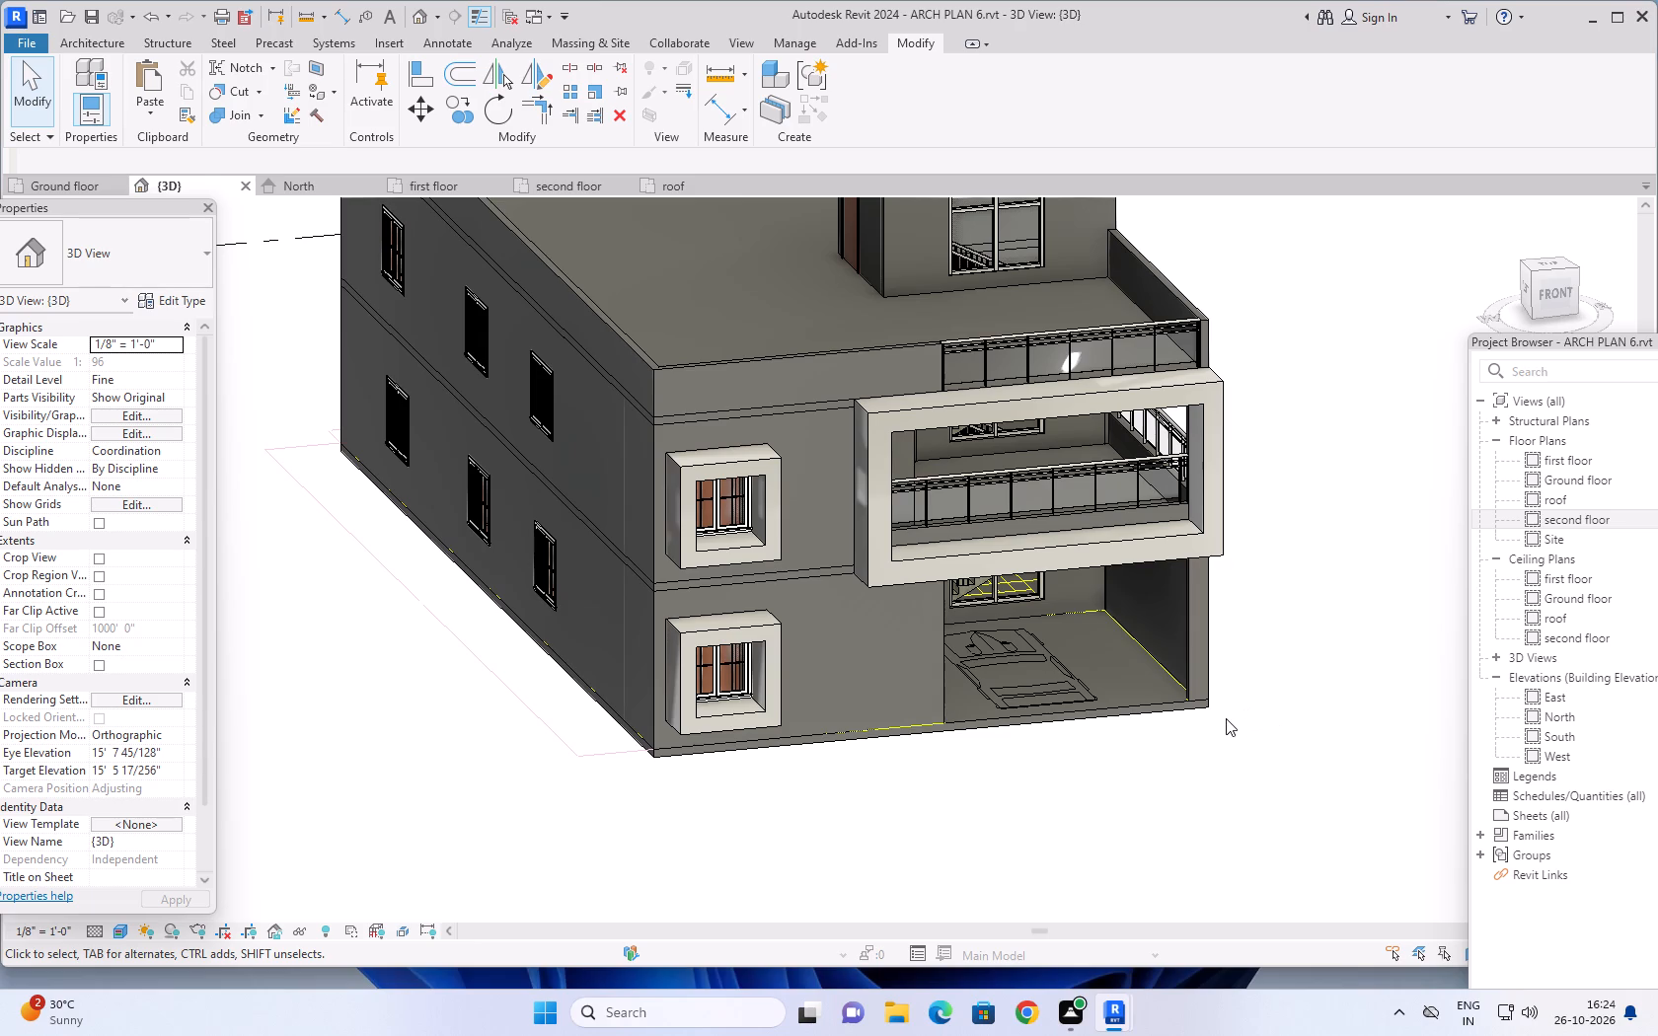
scroll(1226, 718, "down", 1)
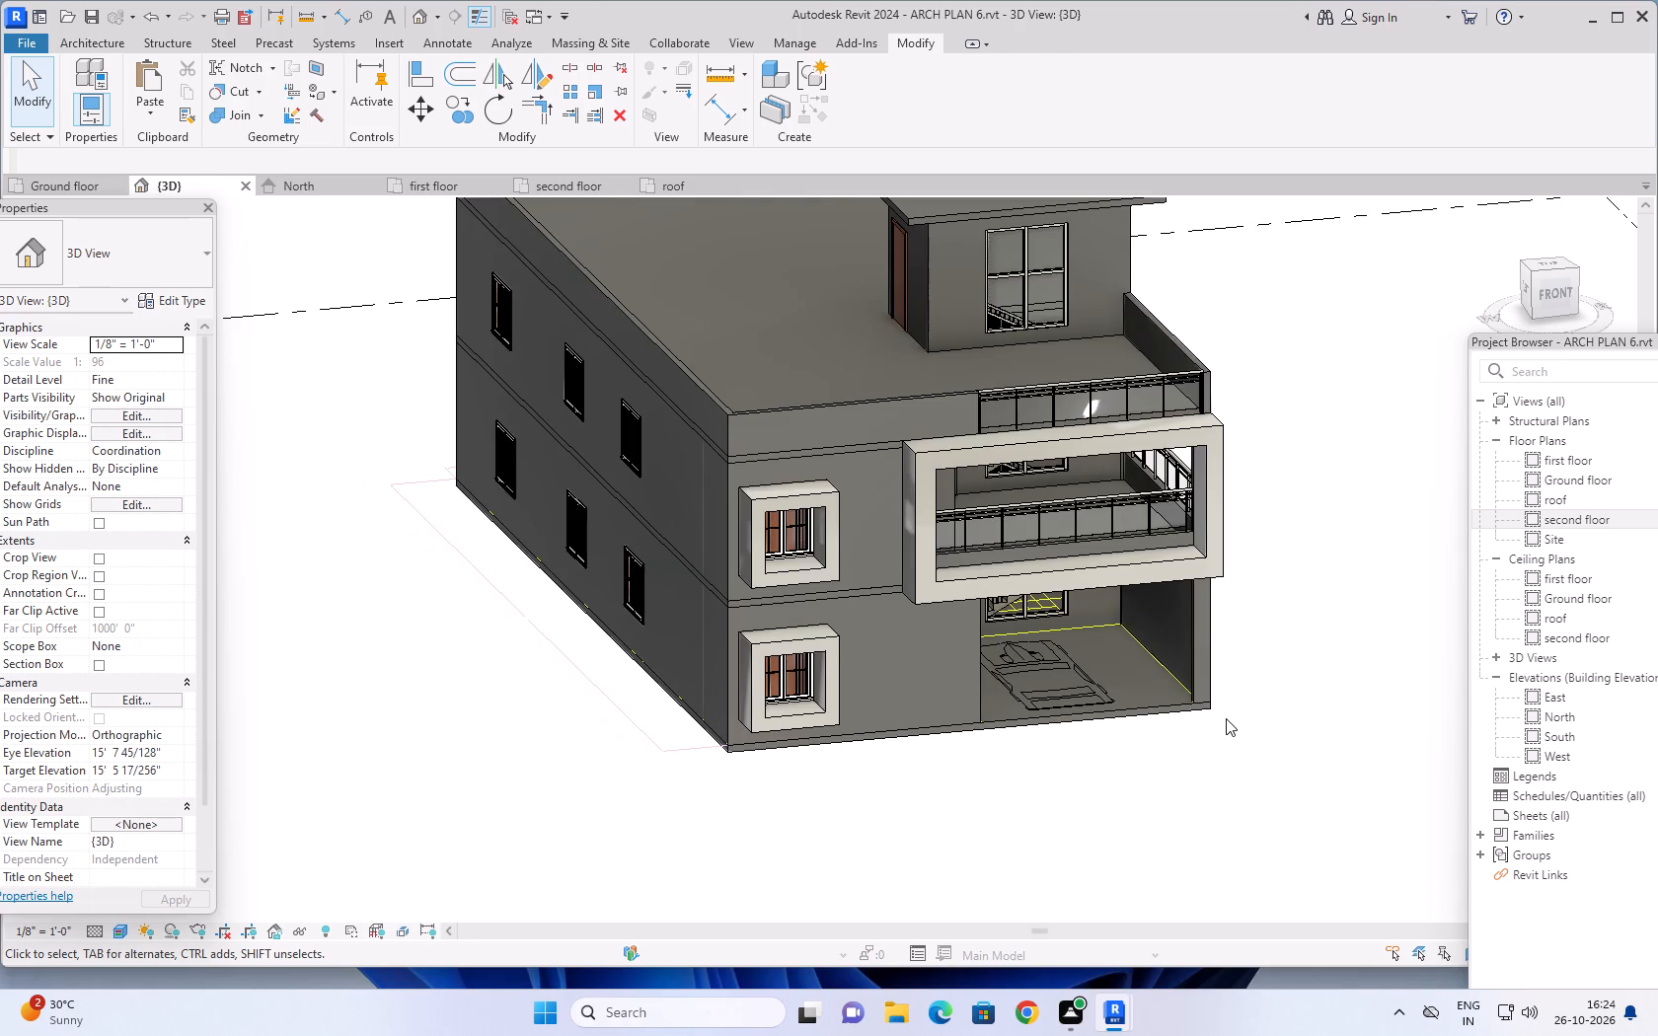
scroll(1226, 718, "down", 1)
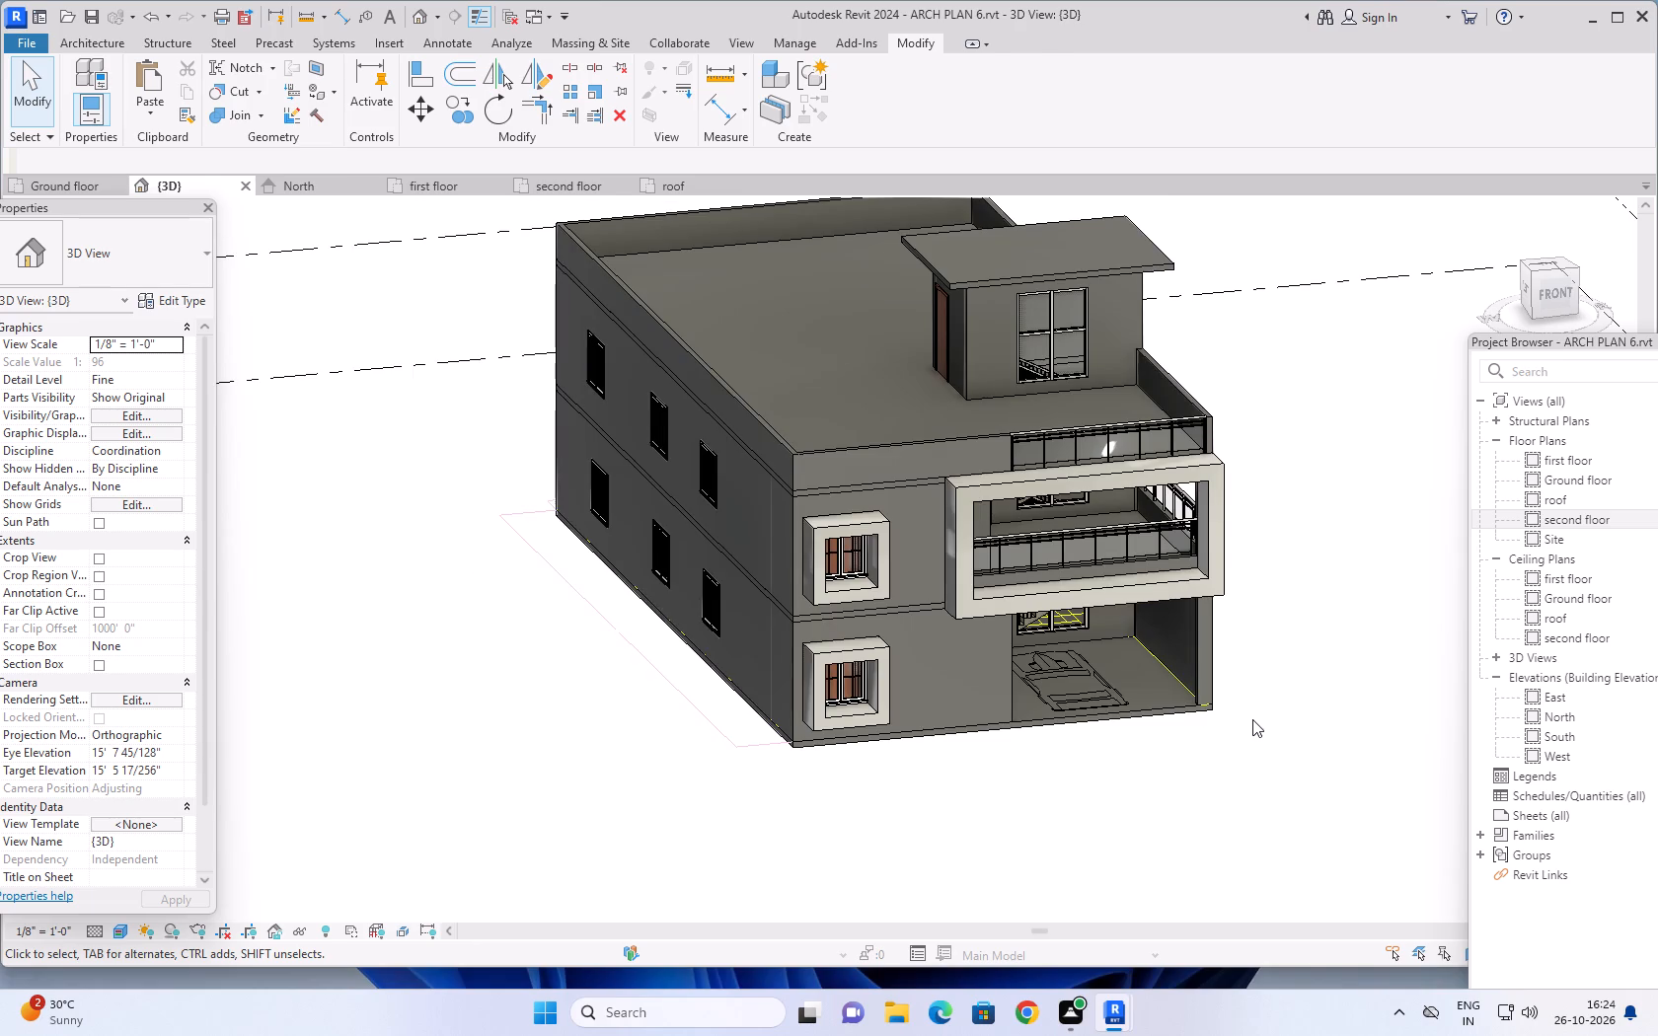
scroll(1252, 719, "down", 1)
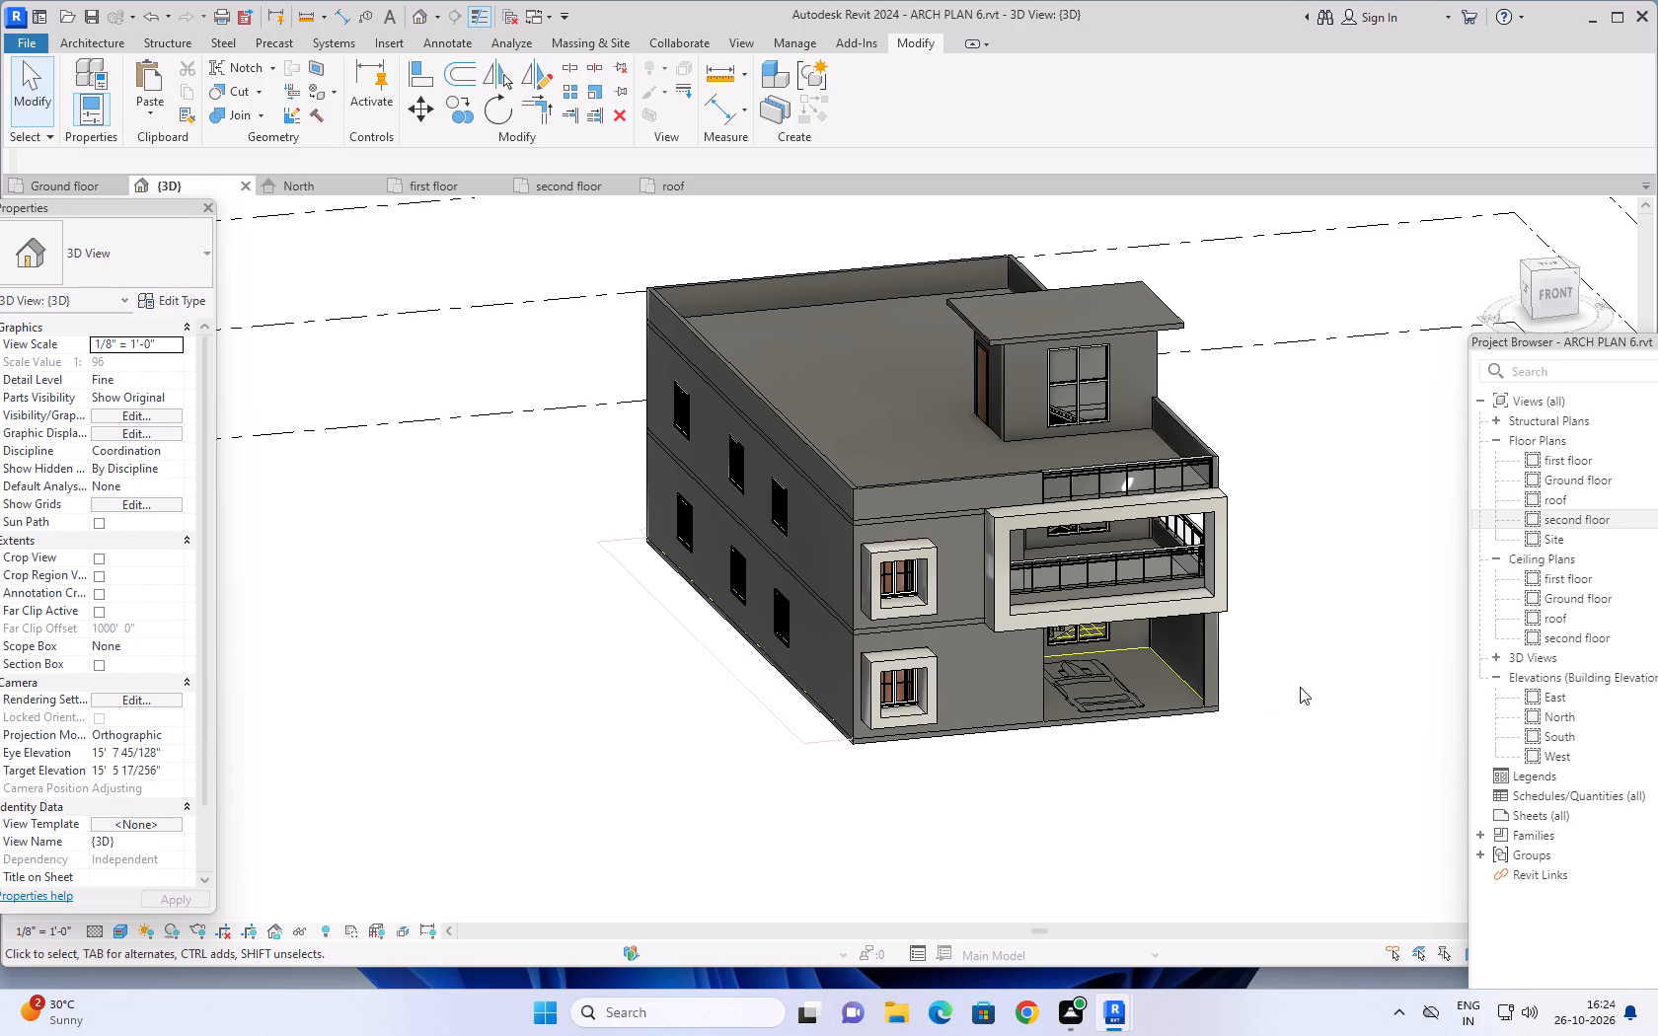
middle_click_drag(1256, 765, 1177, 799)
middle_click_drag(1221, 692, 1246, 742, "shift")
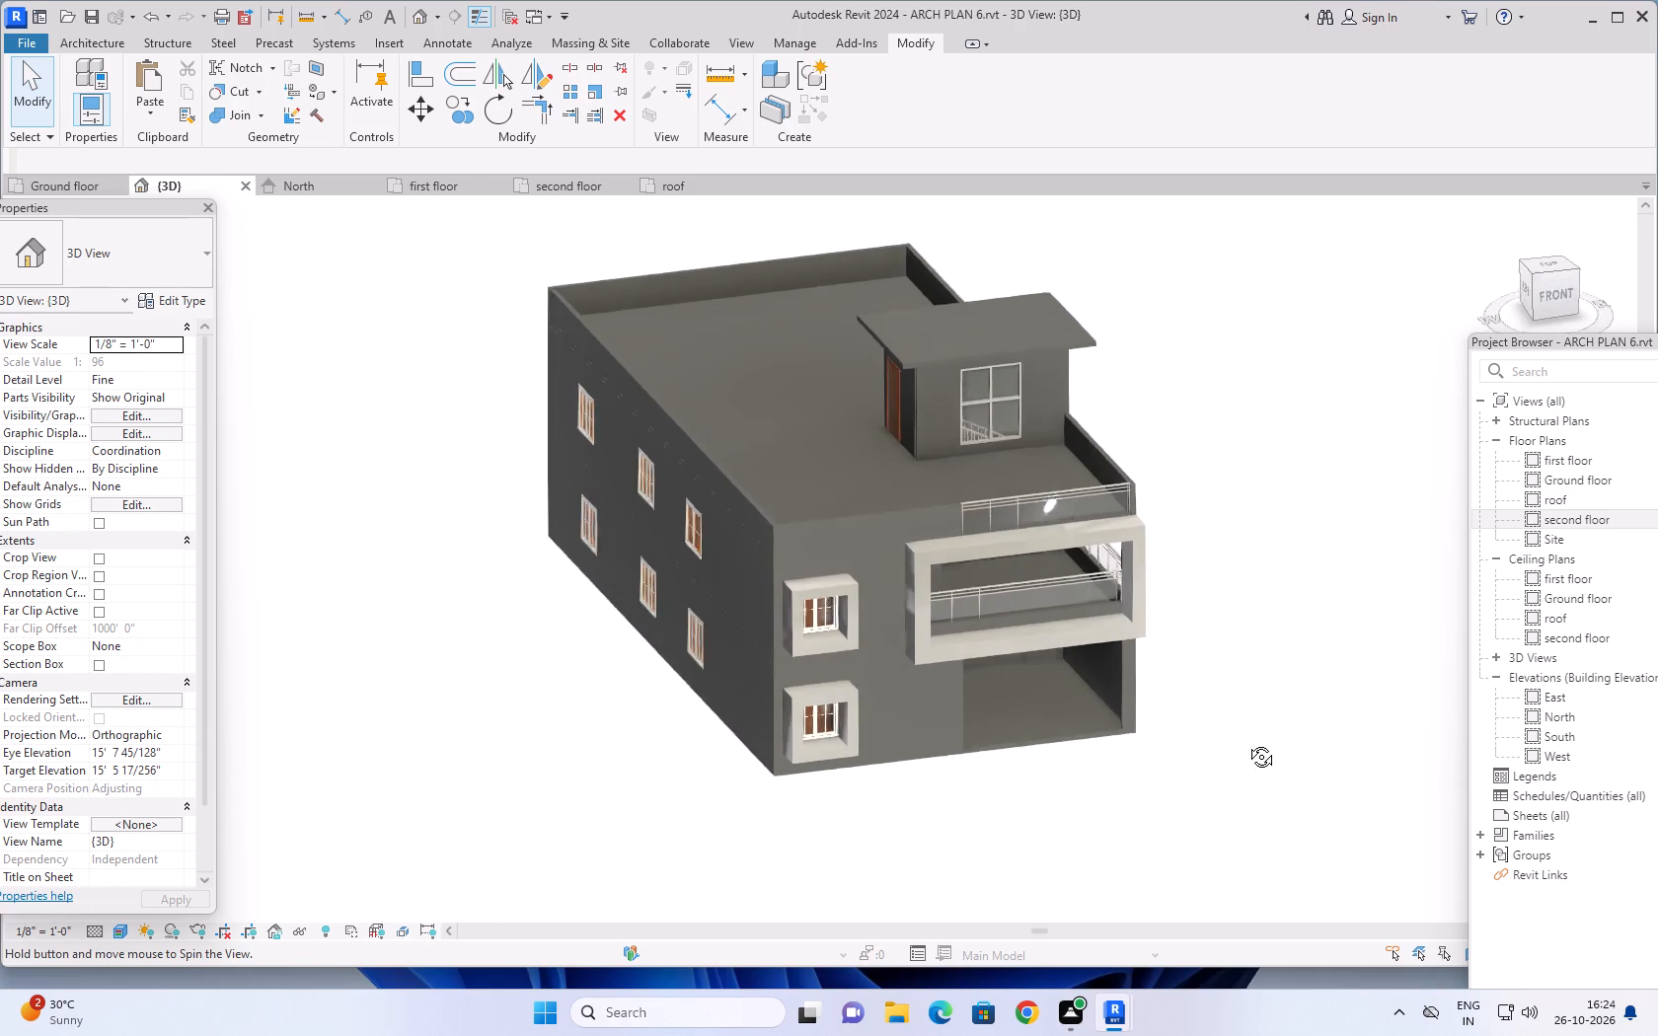
middle_click_drag(1246, 742, 1308, 646, "shift")
Examine the balcony frame, its railing and the recess behind it up close from the front and the left-front corner.
scroll(1221, 682, "up", 2)
middle_click_drag(1145, 672, 1207, 637)
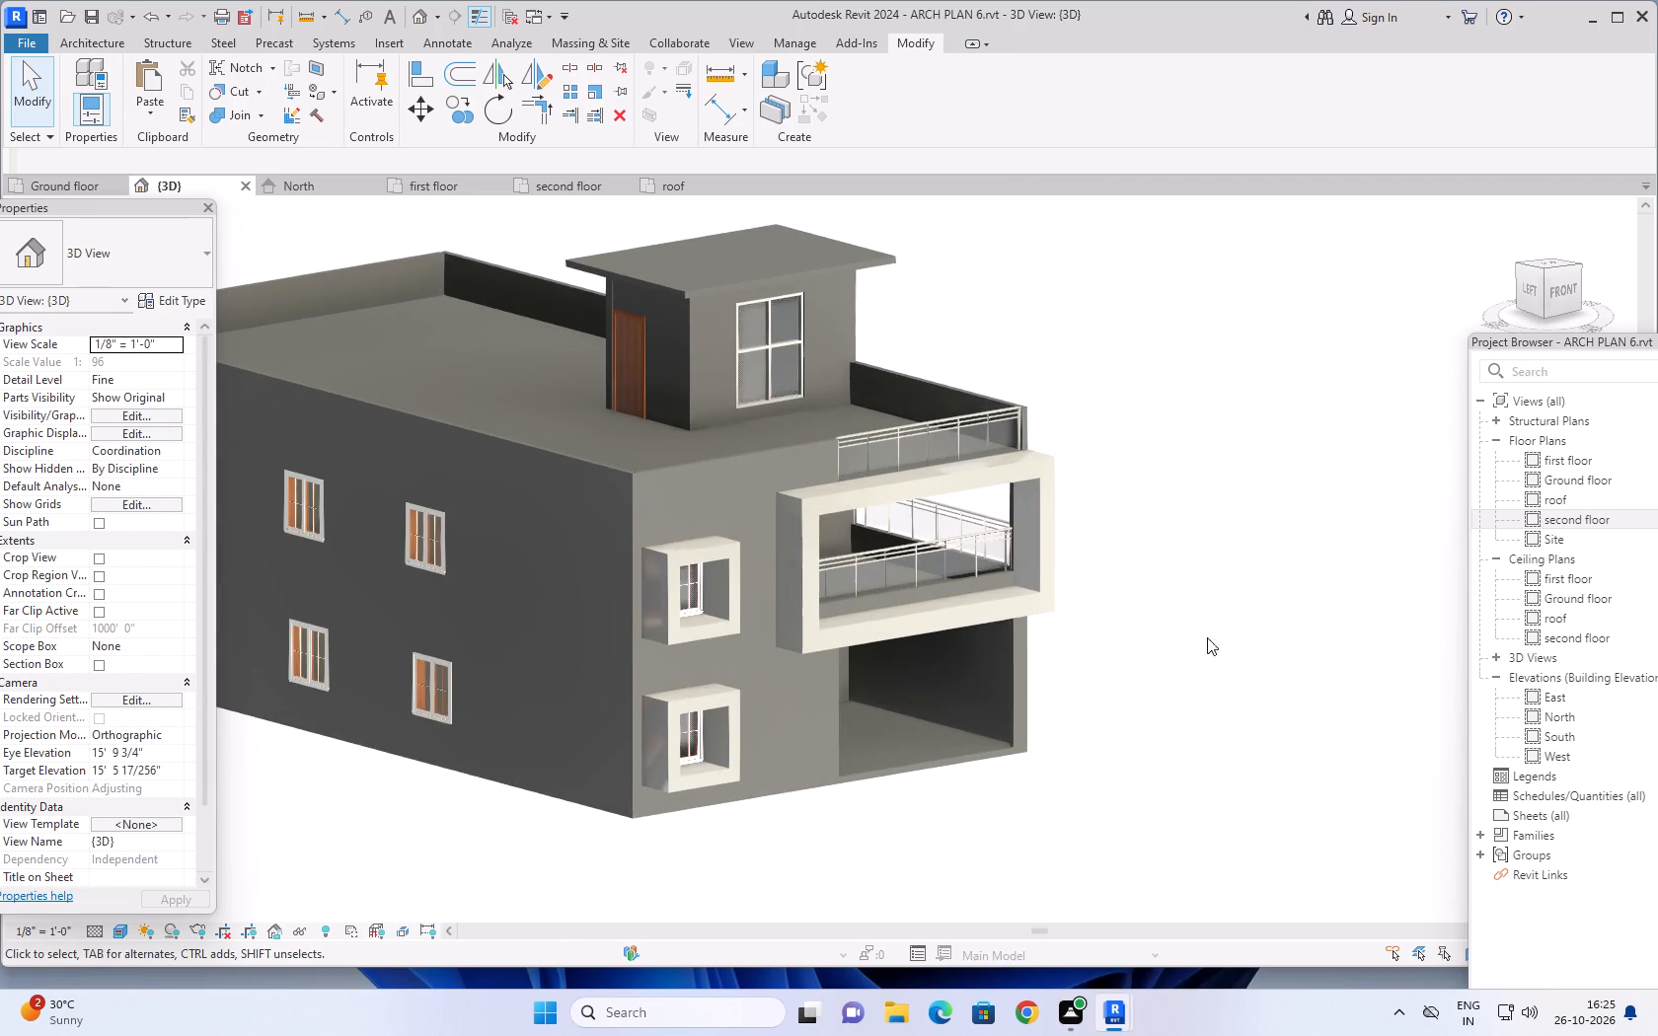
middle_click_drag(1207, 637, 1238, 613)
middle_click_drag(1222, 628, 1042, 702)
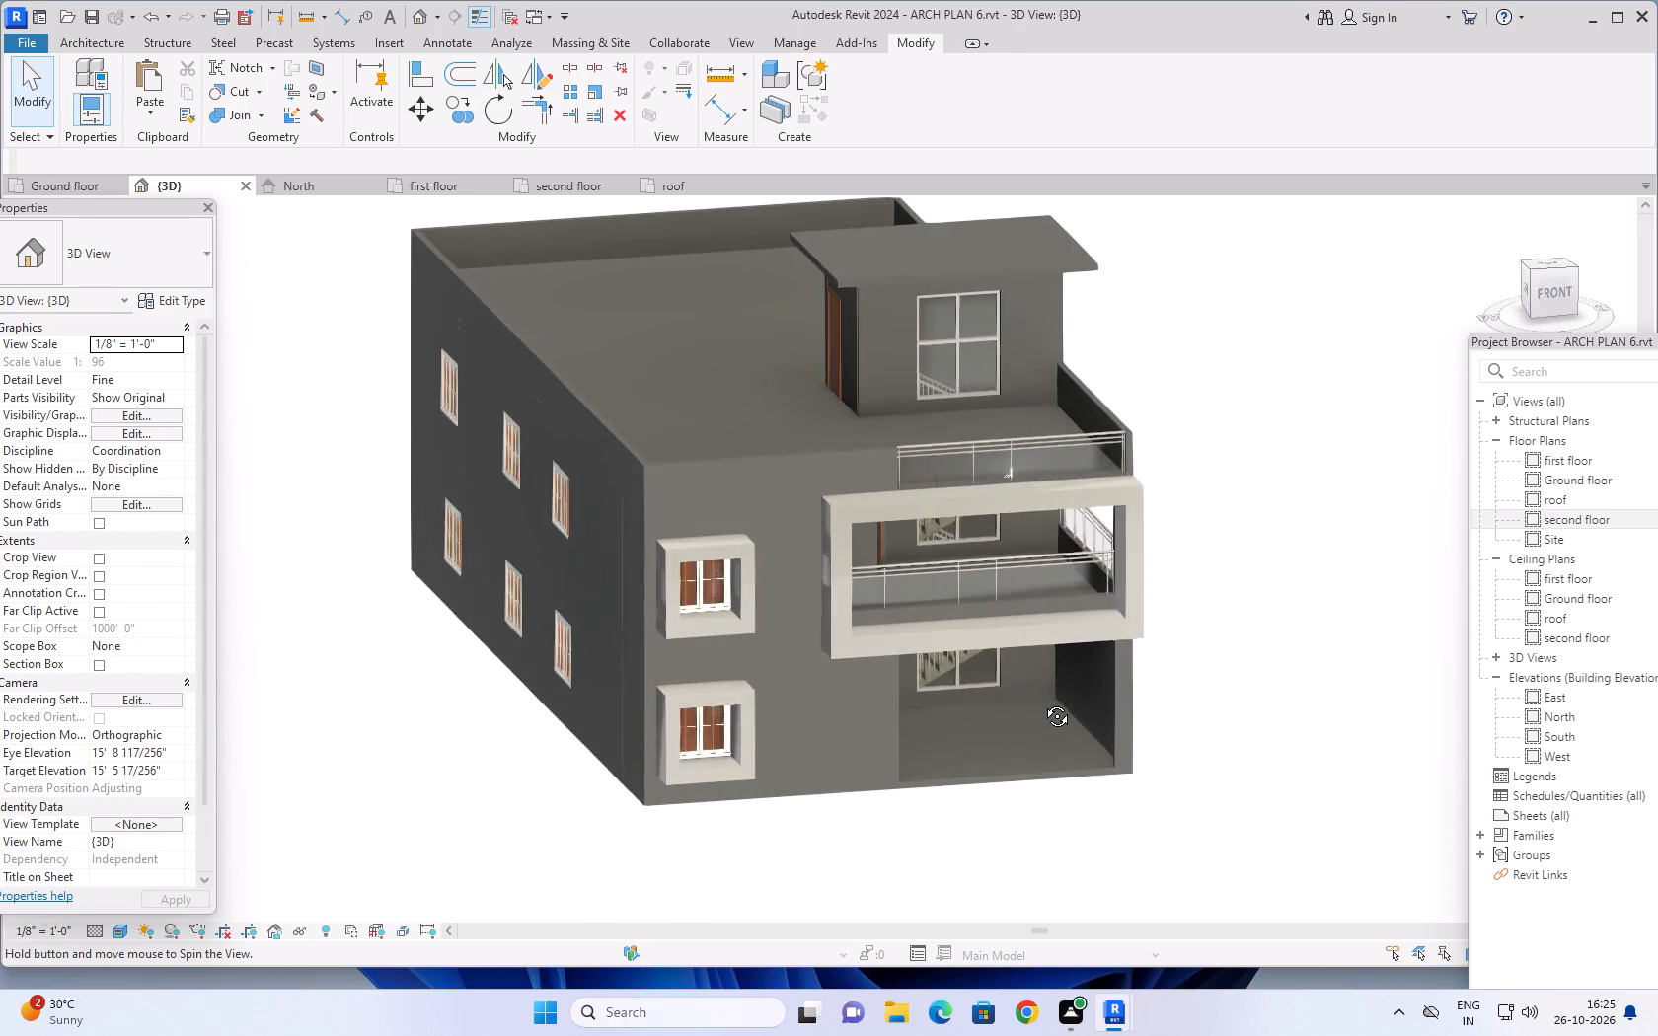
middle_click_drag(1042, 702, 1039, 695)
scroll(1113, 717, "up", 6)
middle_click_drag(1224, 682, 1166, 717, "shift")
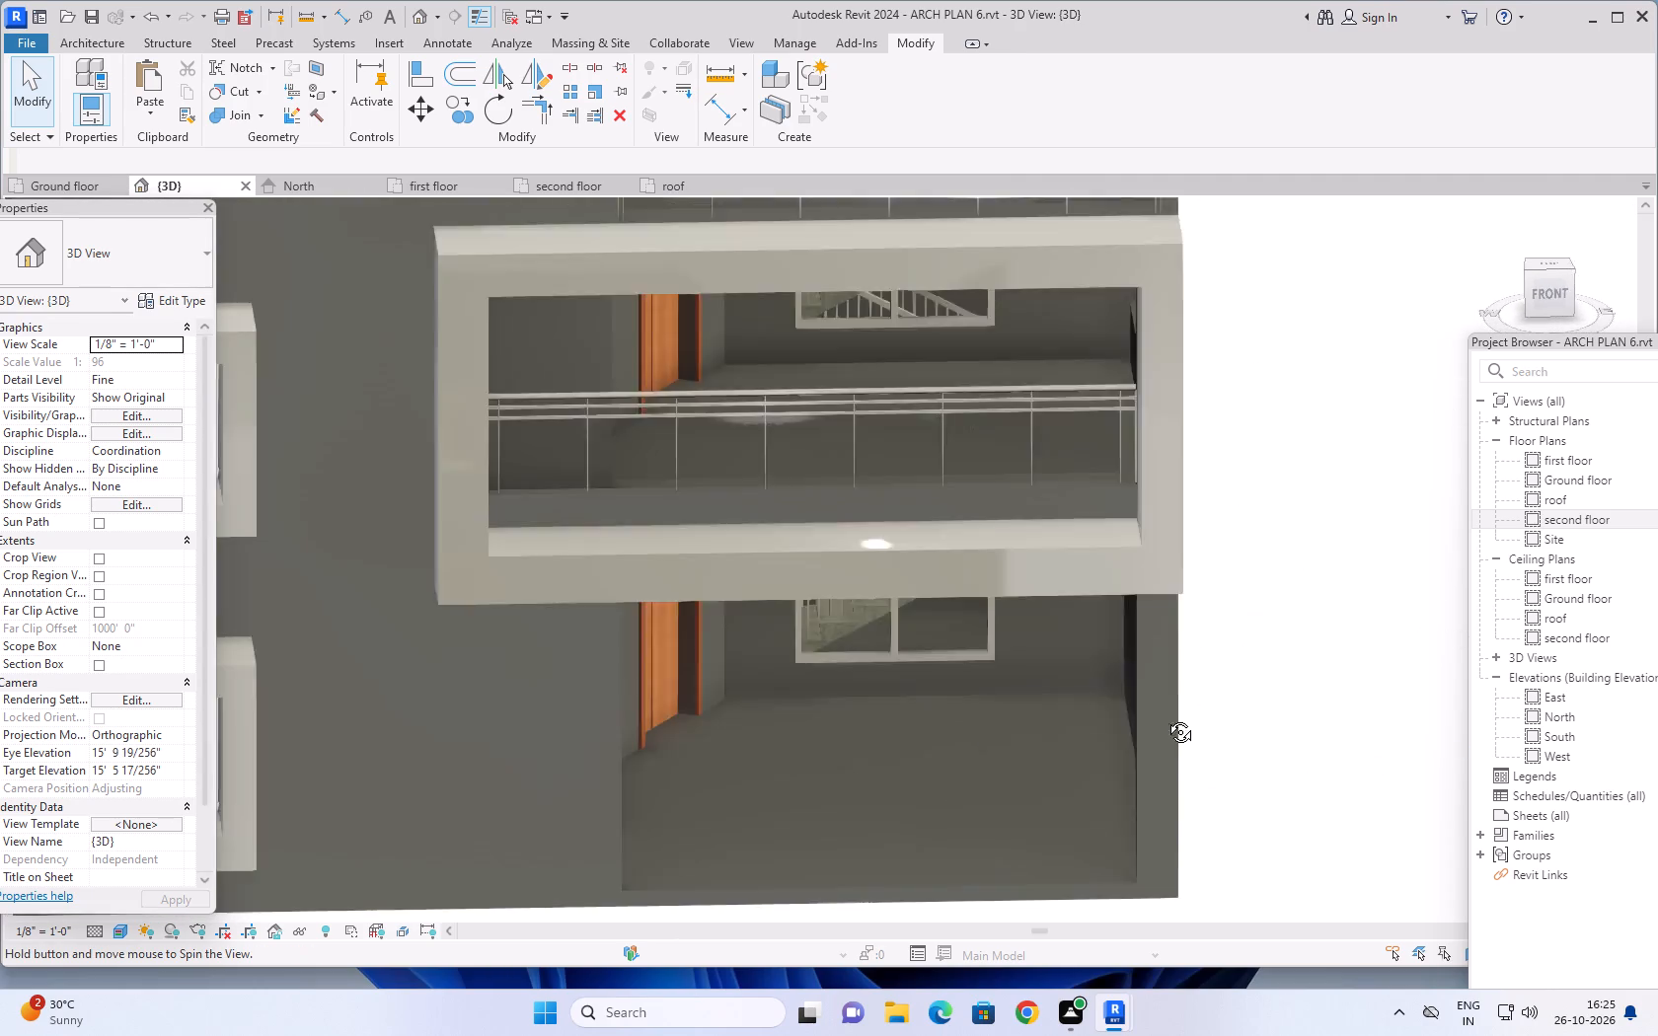
middle_click_drag(1166, 717, 1198, 665, "shift")
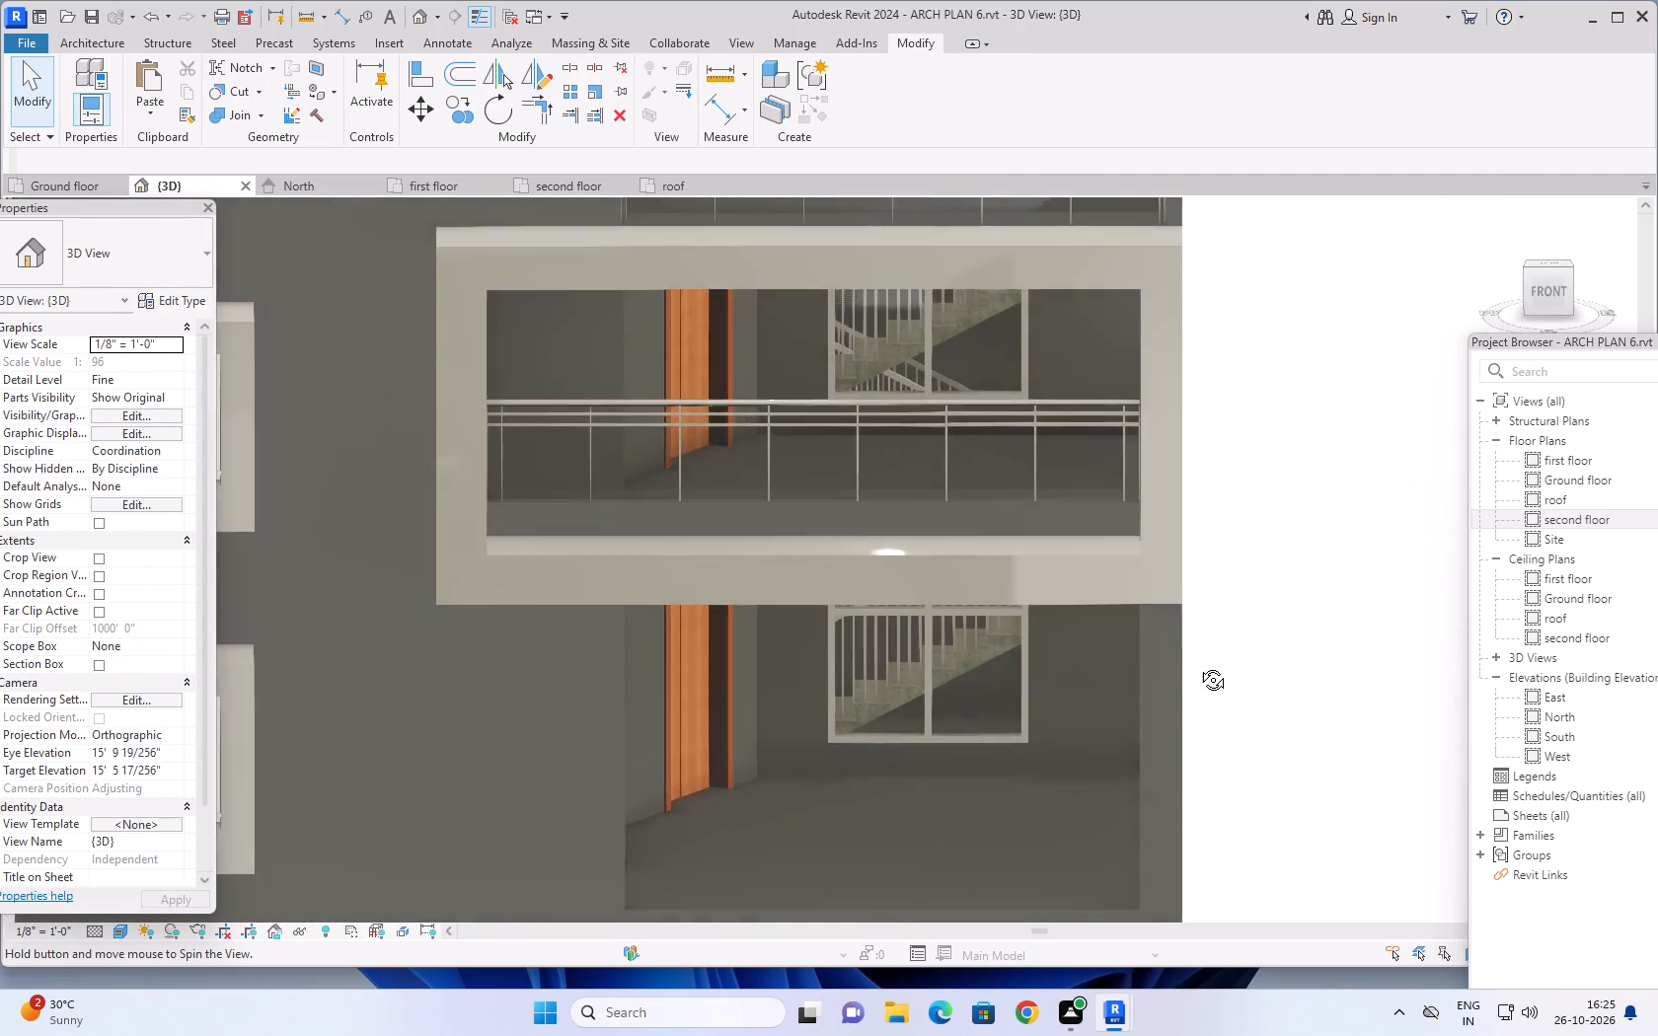
middle_click_drag(1198, 665, 1183, 725, "shift")
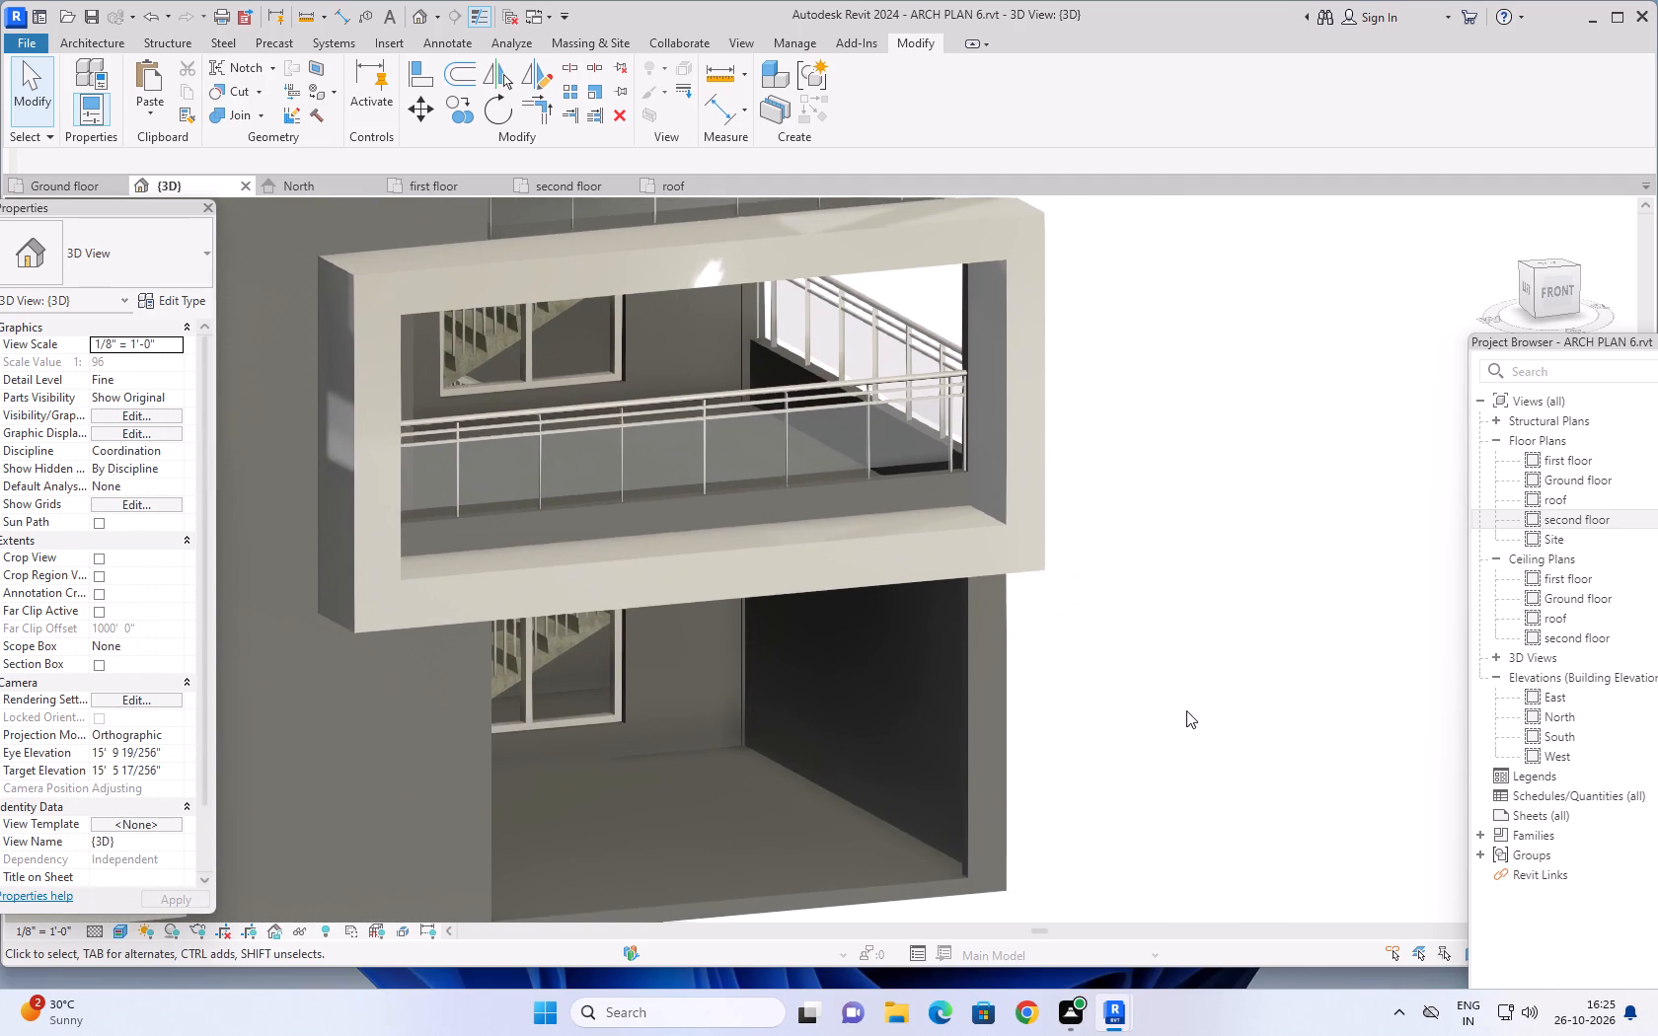
middle_click_drag(1193, 677, 1277, 647)
scroll(1266, 648, "down", 3)
middle_click_drag(1284, 645, 1276, 651)
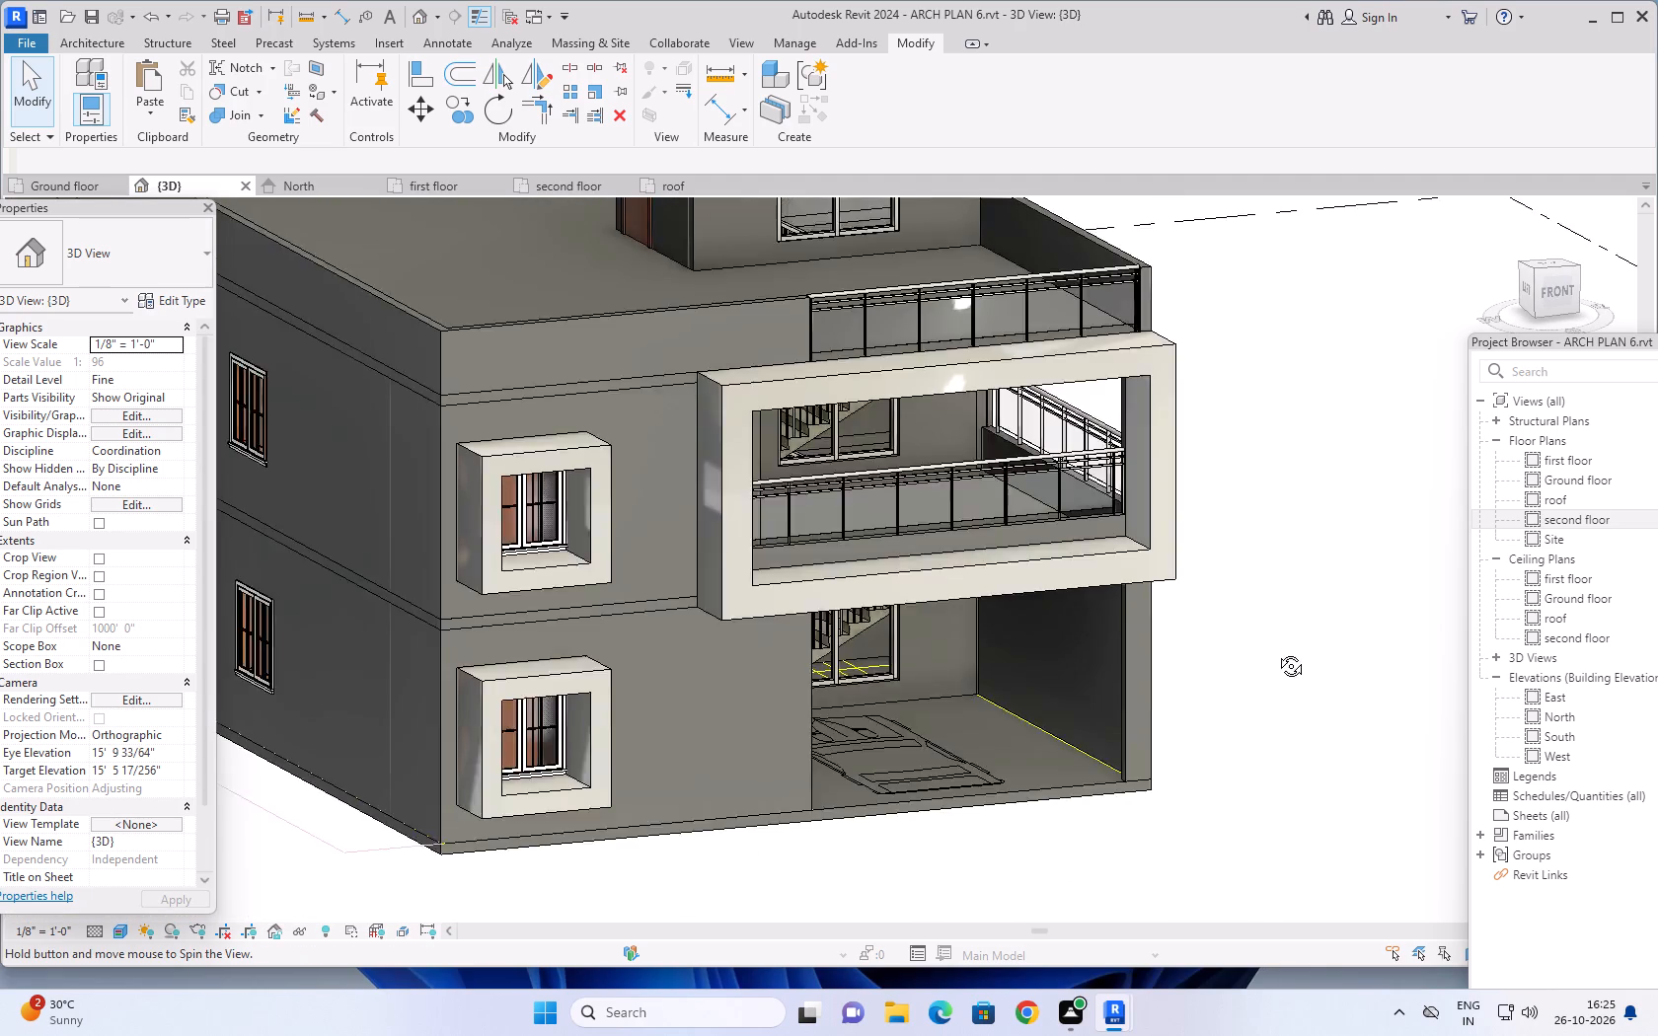
middle_click_drag(1276, 651, 1269, 666)
Examine the front parapet wall above the window surrounds and its relation to the balcony frame and stair room.
scroll(1276, 657, "down", 4)
middle_click_drag(1281, 652, 1273, 571, "shift")
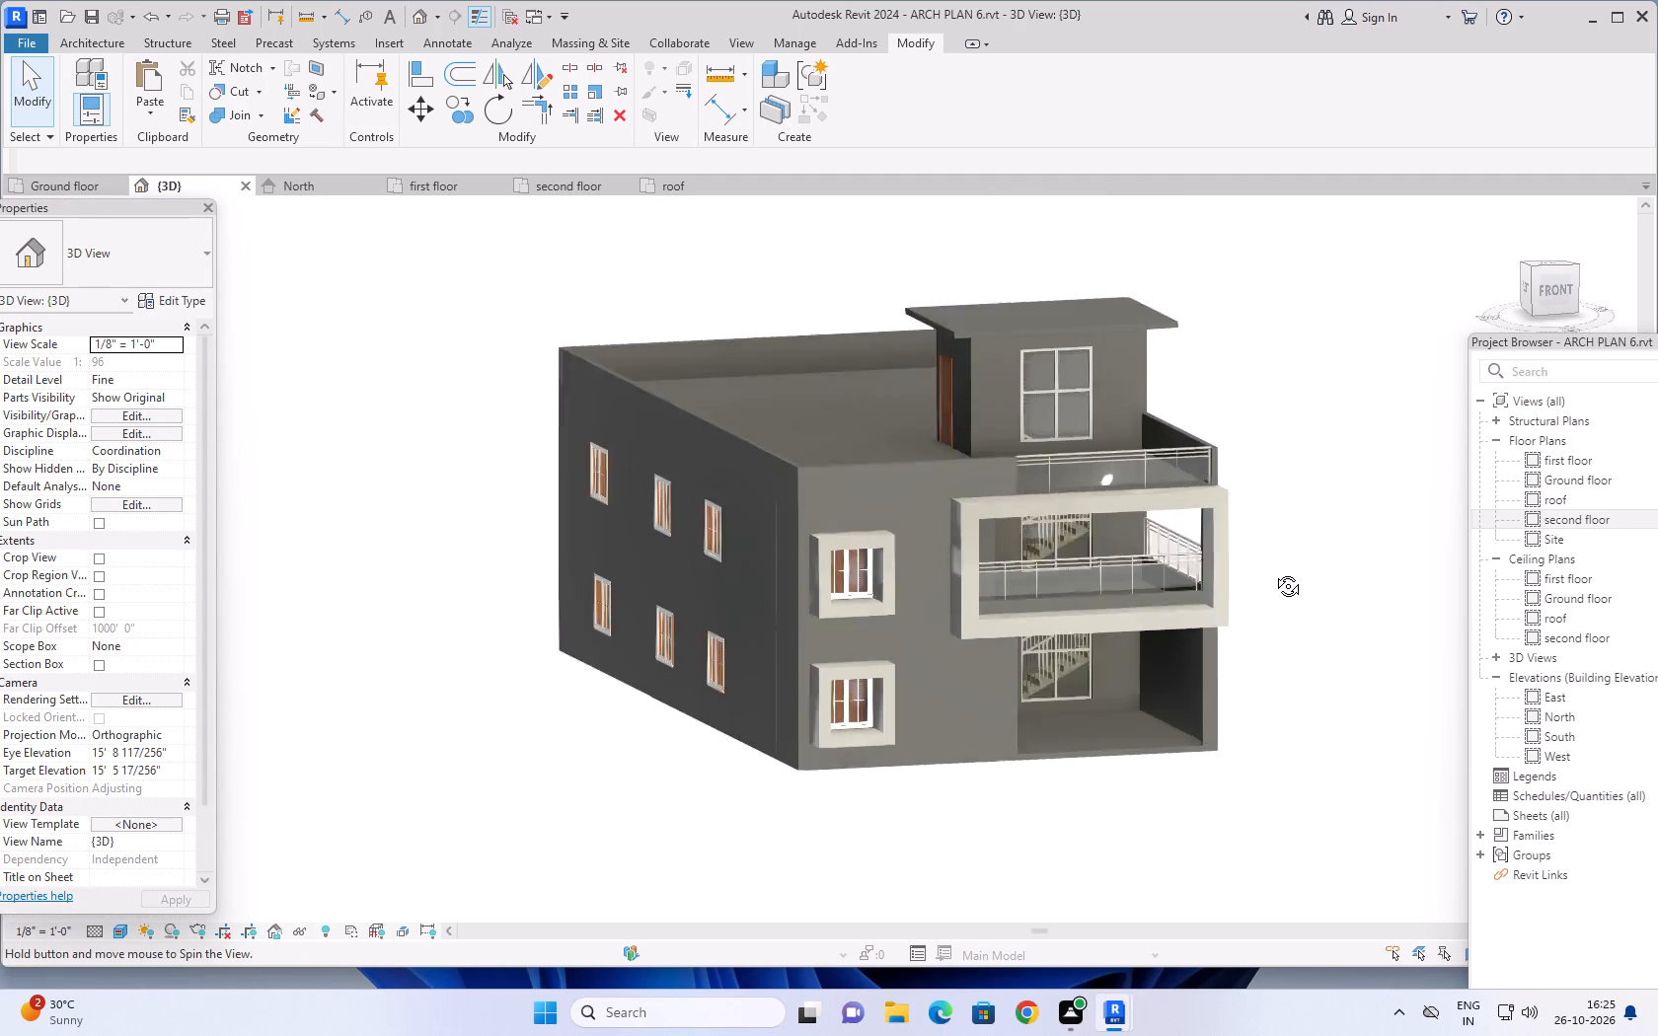
middle_click_drag(1273, 571, 1277, 527, "shift")
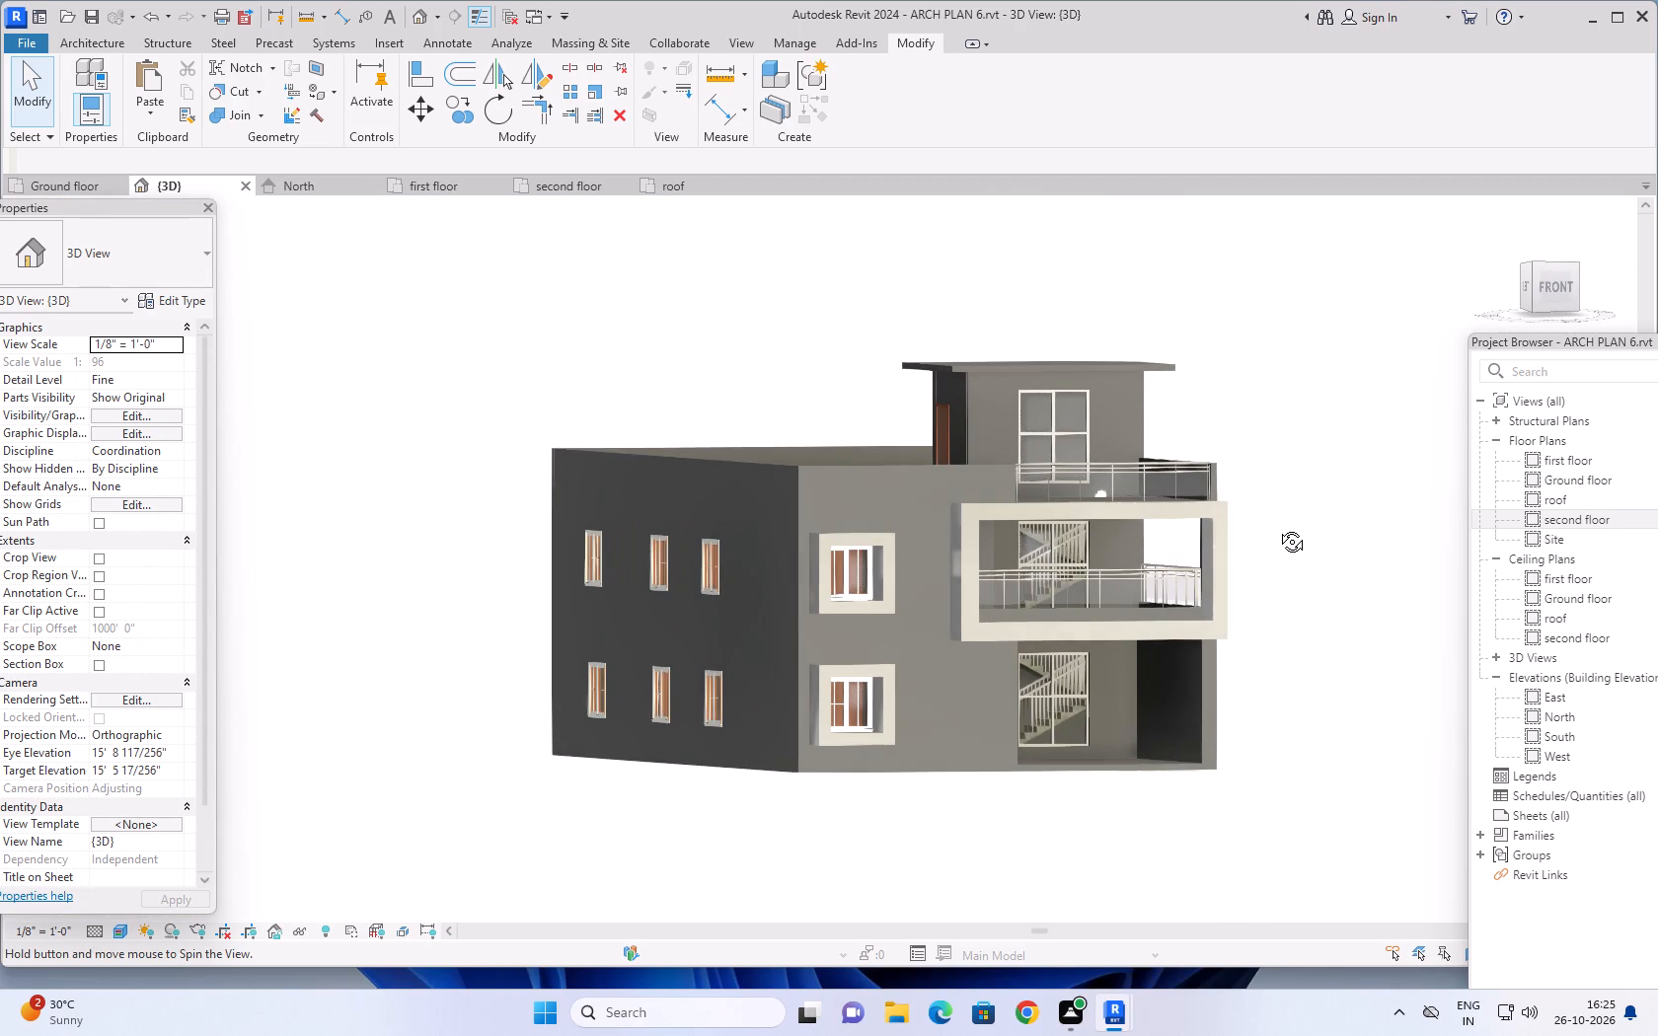
middle_click_drag(1277, 527, 1282, 528, "shift")
scroll(956, 474, "up", 2)
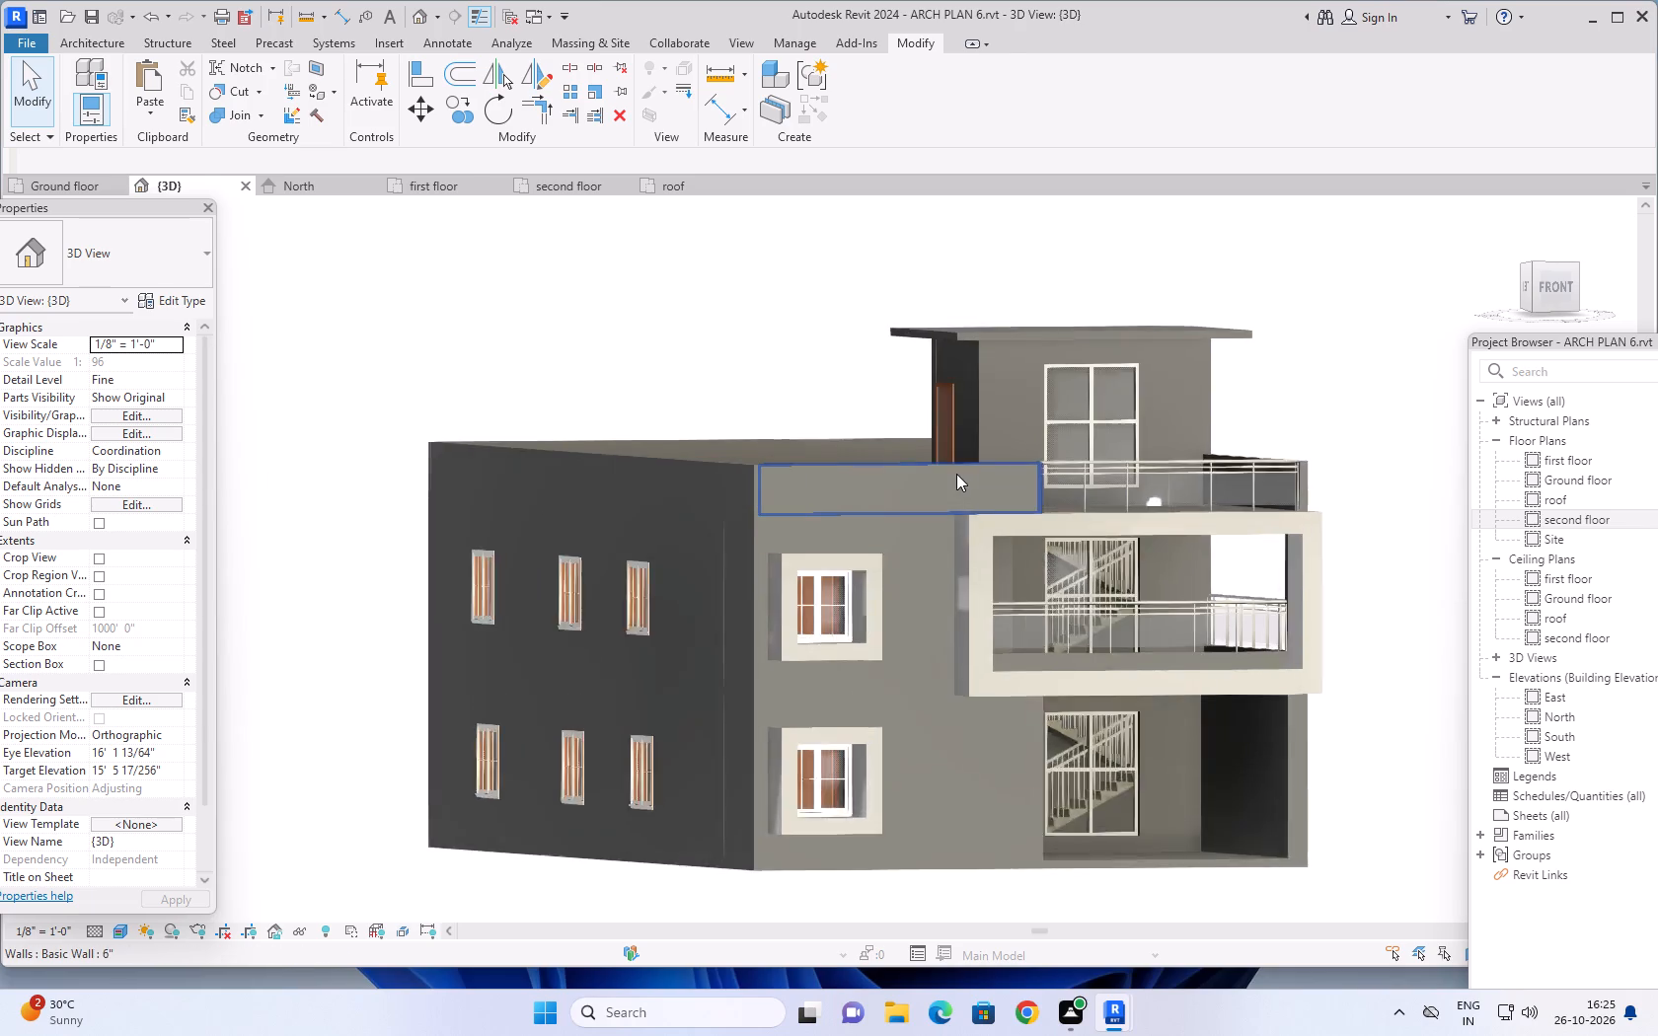
scroll(956, 474, "up", 3)
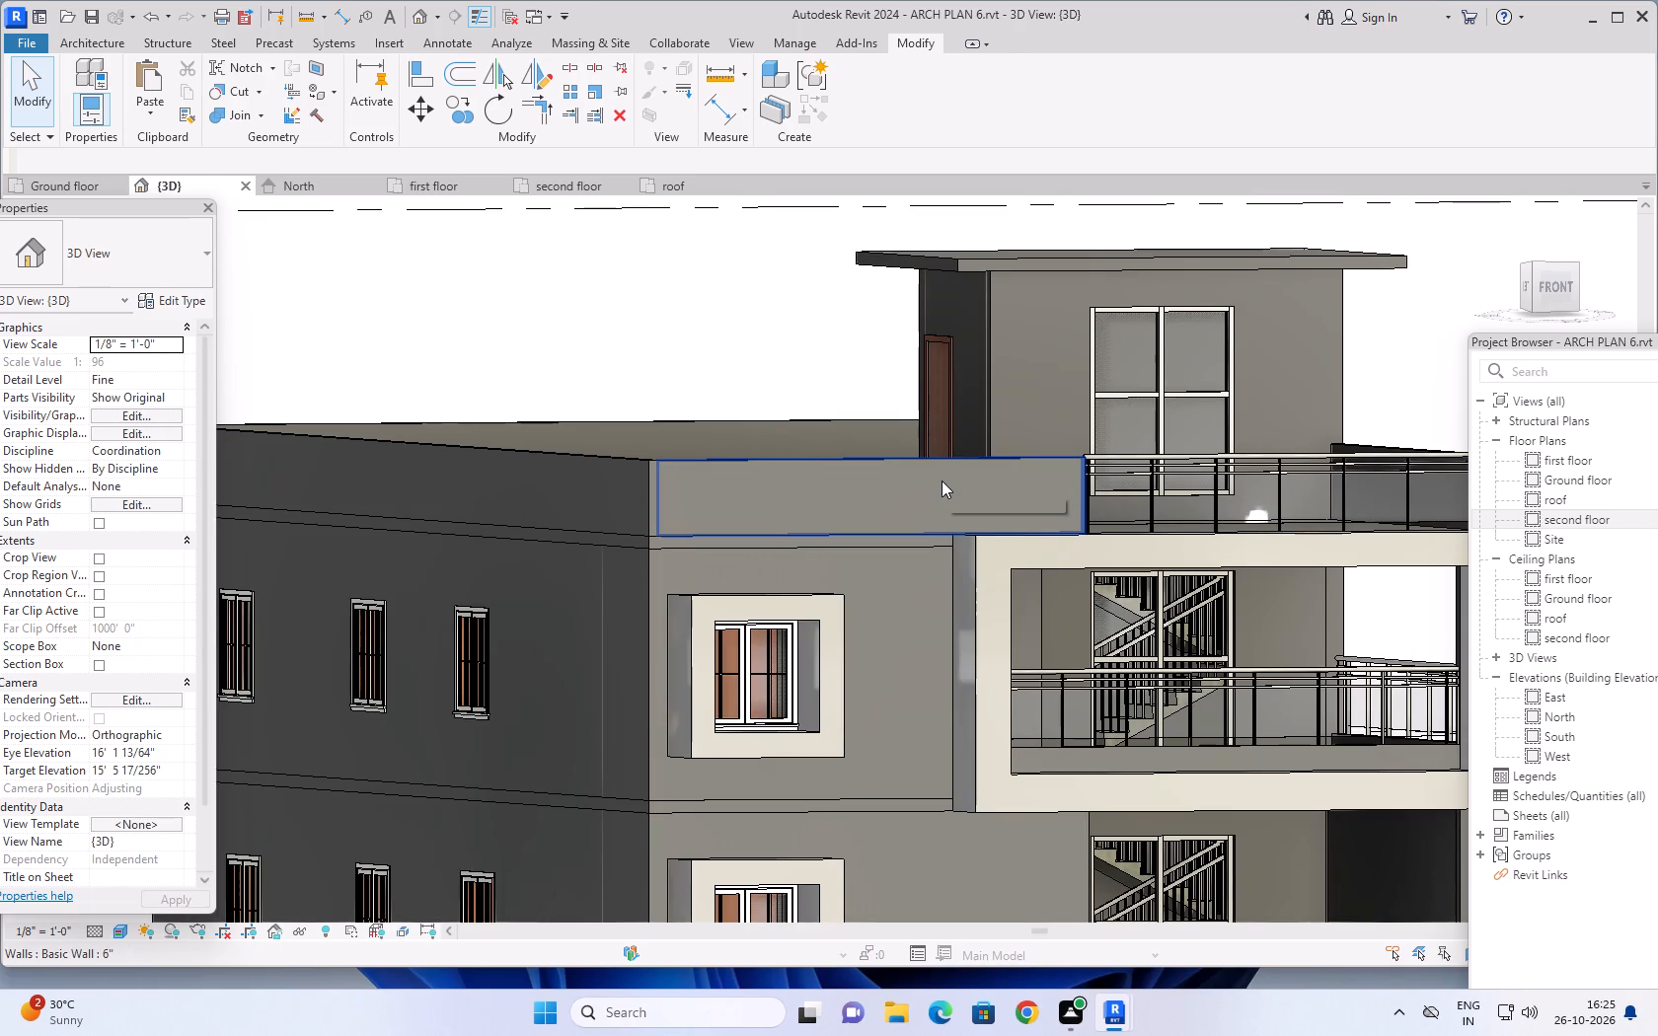
scroll(950, 468, "down", 2)
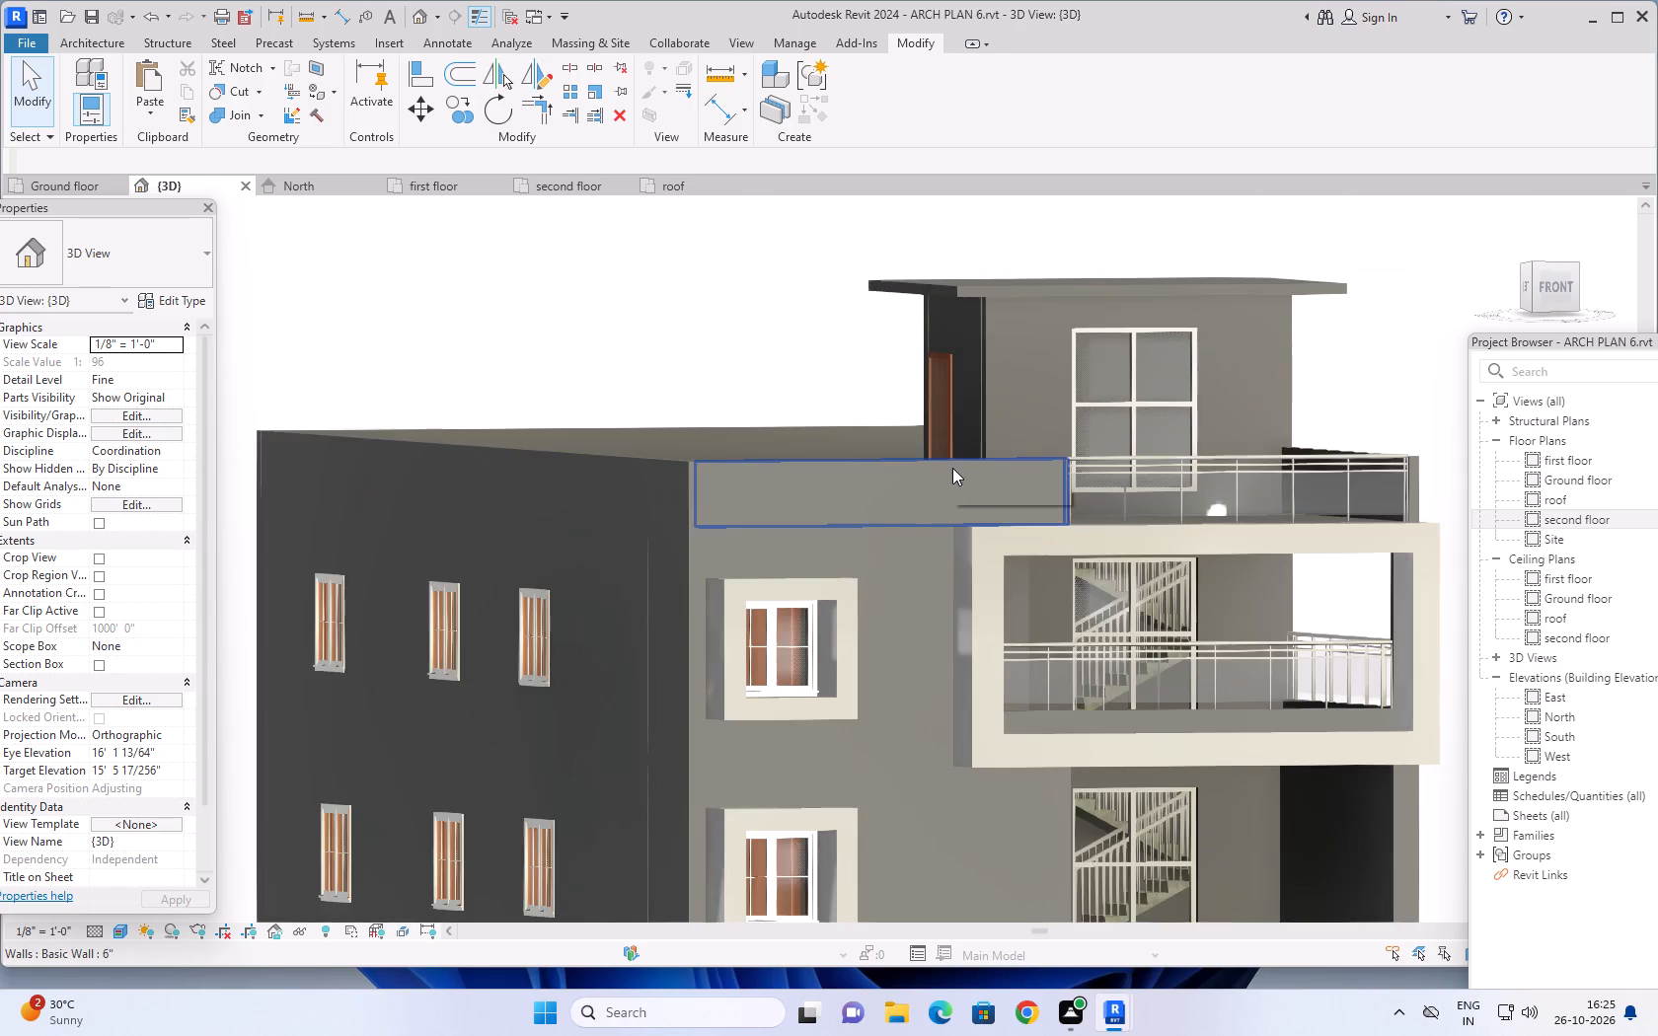
scroll(960, 470, "down", 2)
middle_click_drag(1285, 395, 1213, 496)
scroll(1219, 477, "down", 1, "shift")
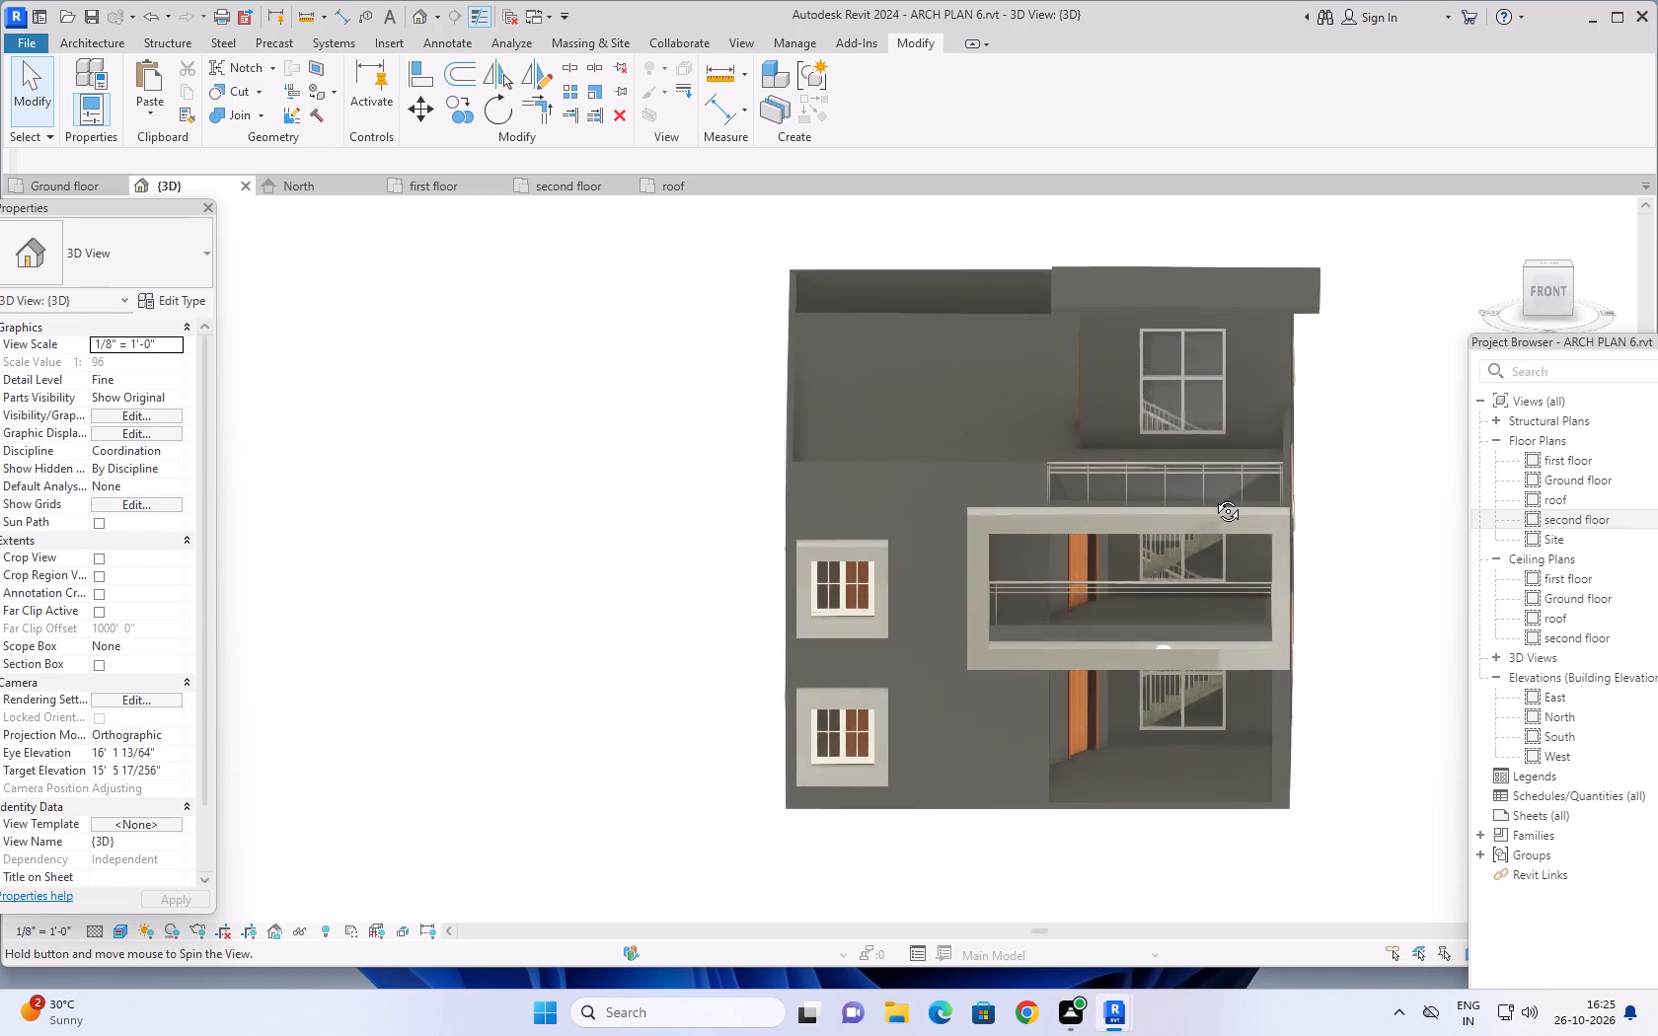
middle_click_drag(1213, 496, 1275, 444)
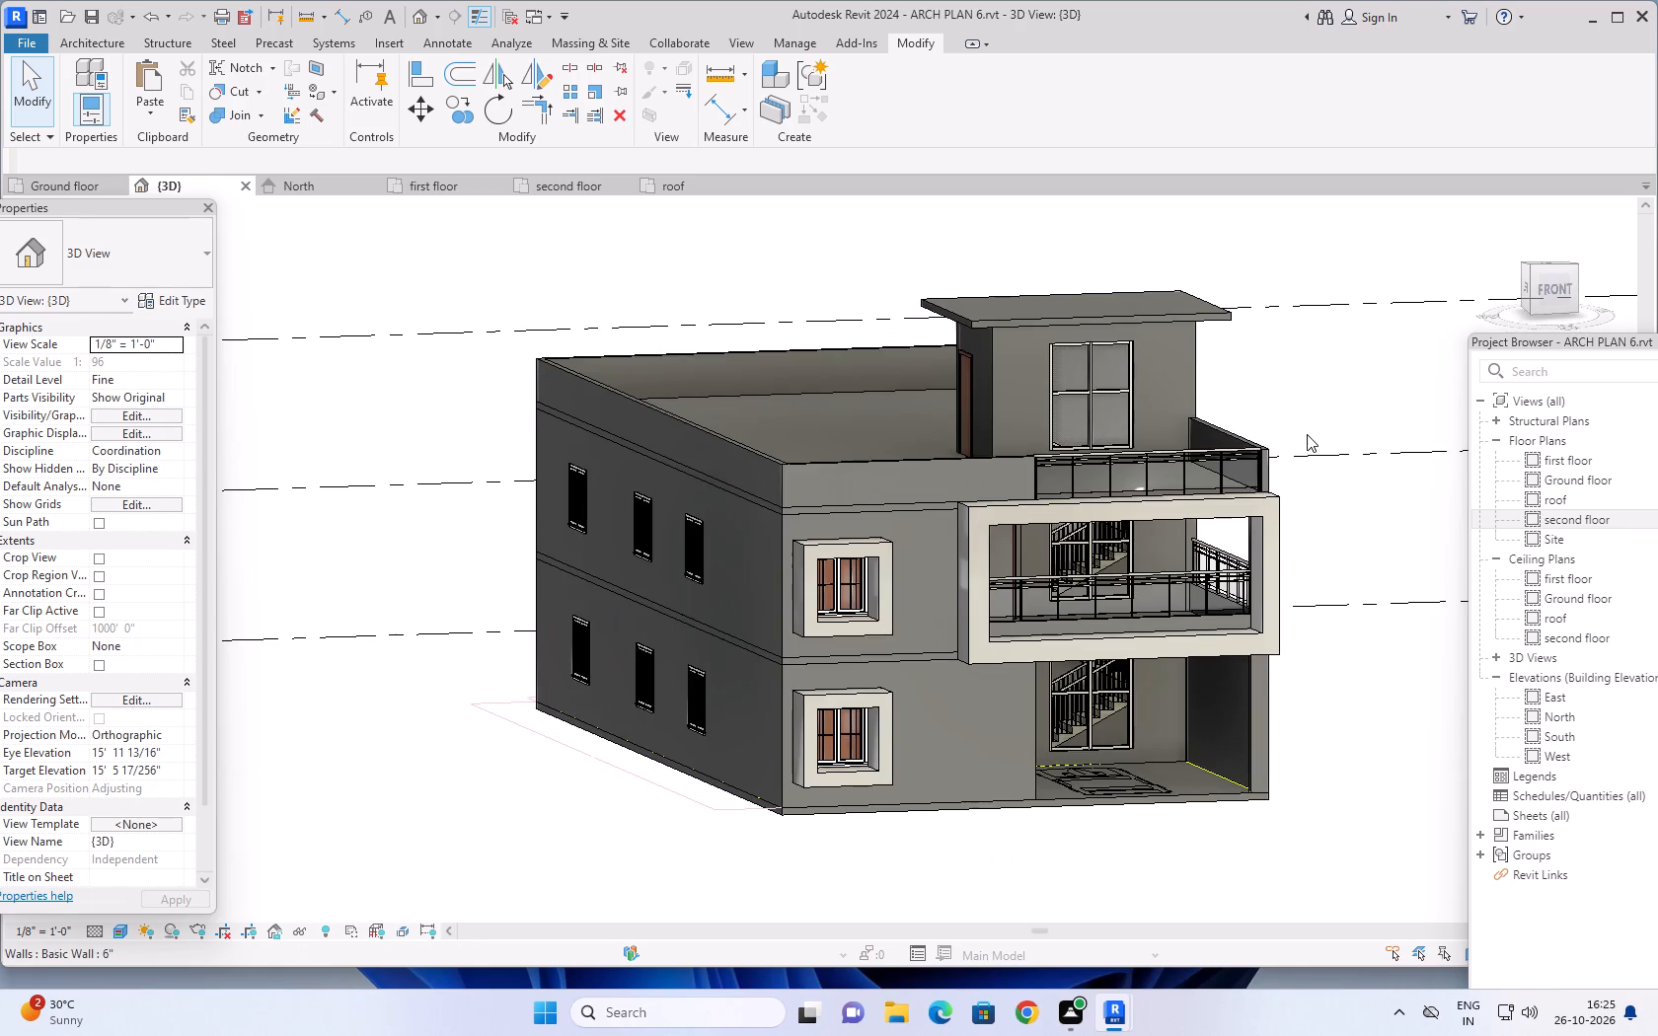
middle_click_drag(1307, 434, 1228, 467)
middle_click_drag(1219, 460, 1259, 474, "shift")
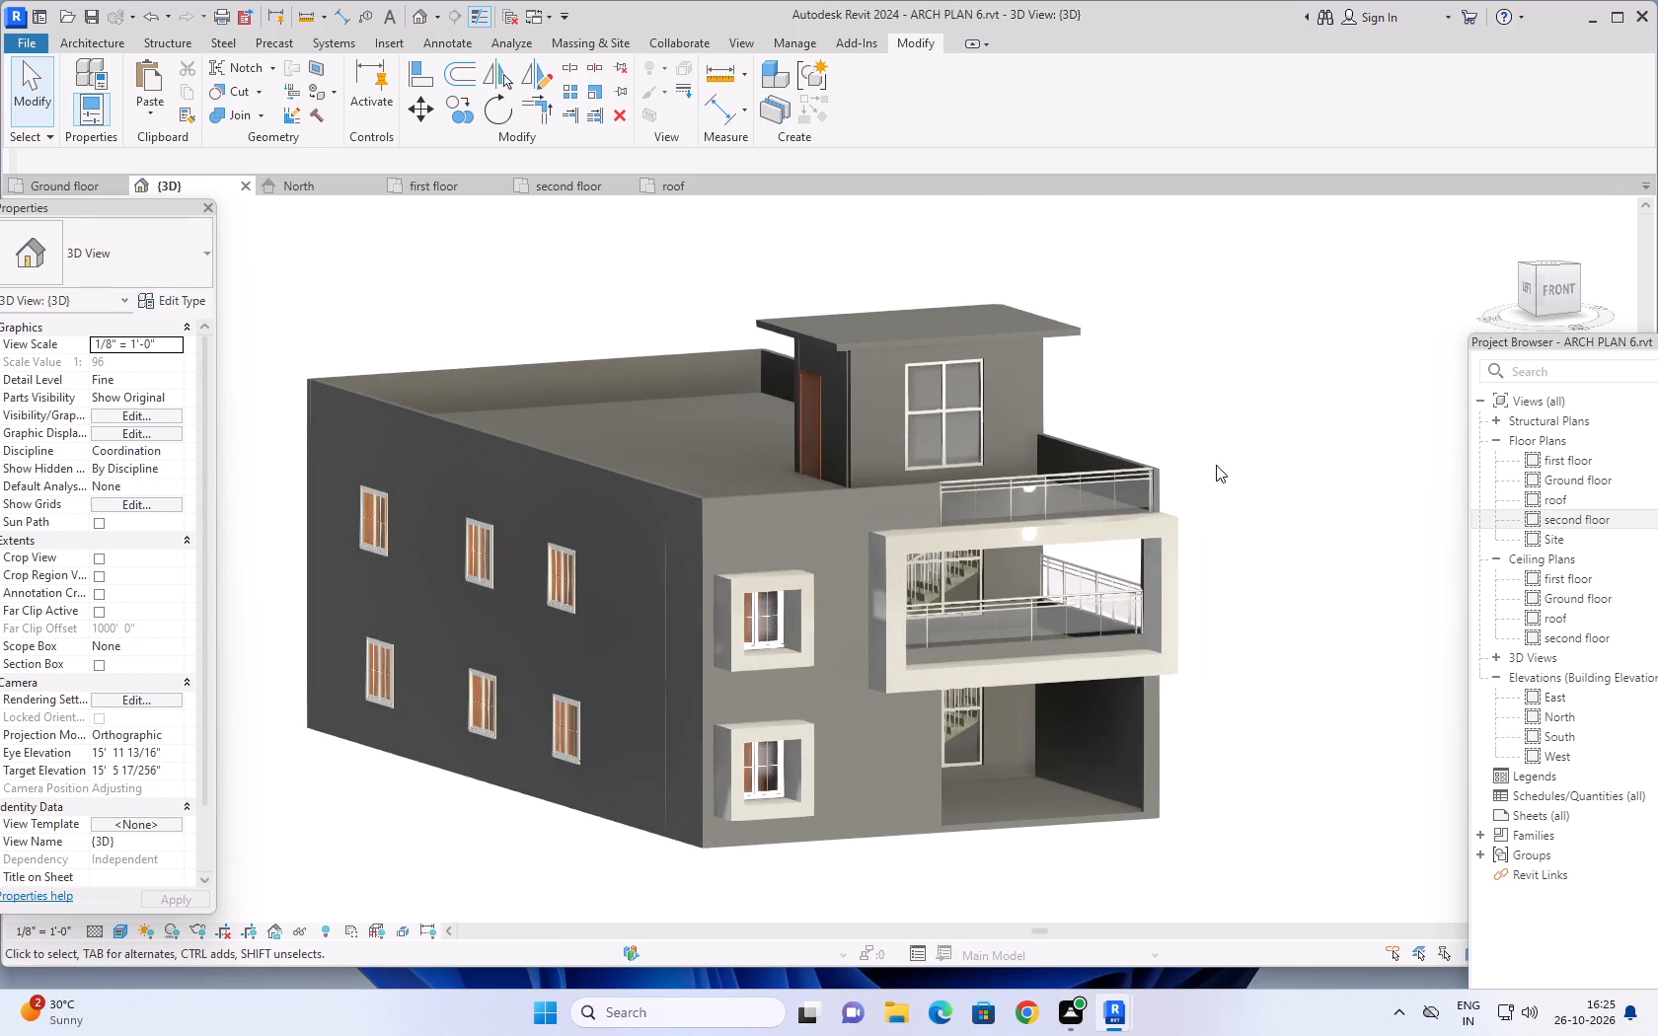
Open the generic model containing the balcony frame and window surrounds for in-place editing, with the front facade in view.
scroll(1205, 449, "up", 2)
middle_click_drag(1191, 421, 1297, 379)
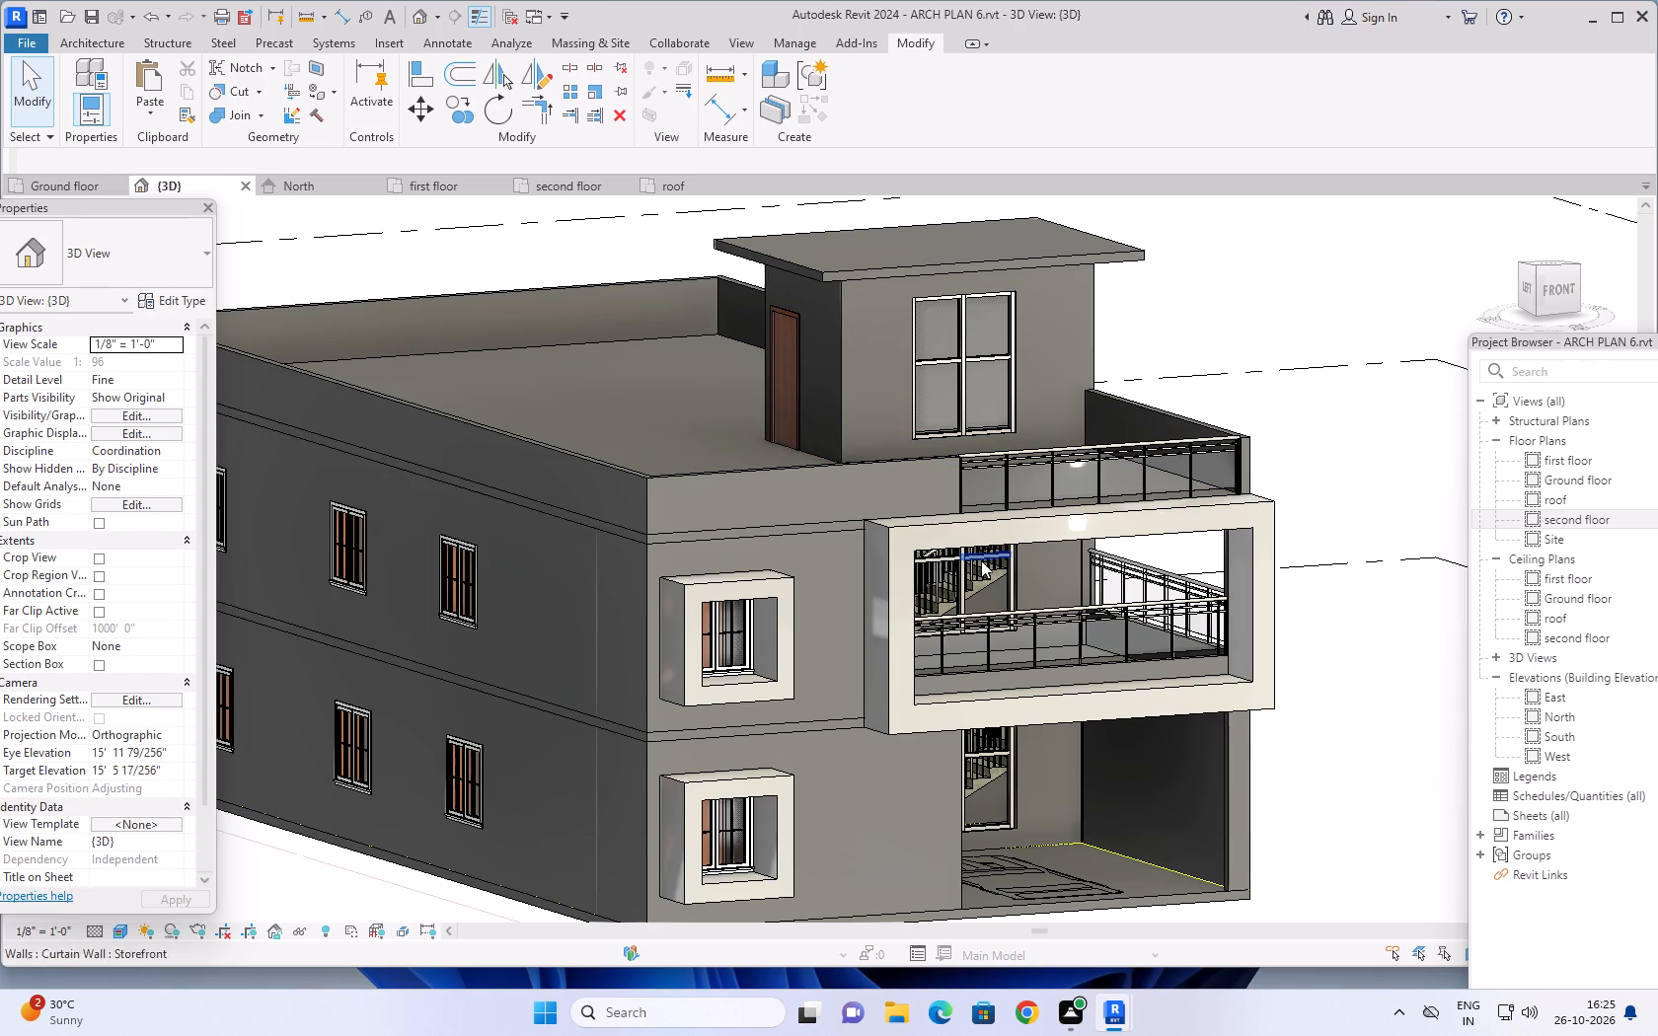
left_click(972, 536)
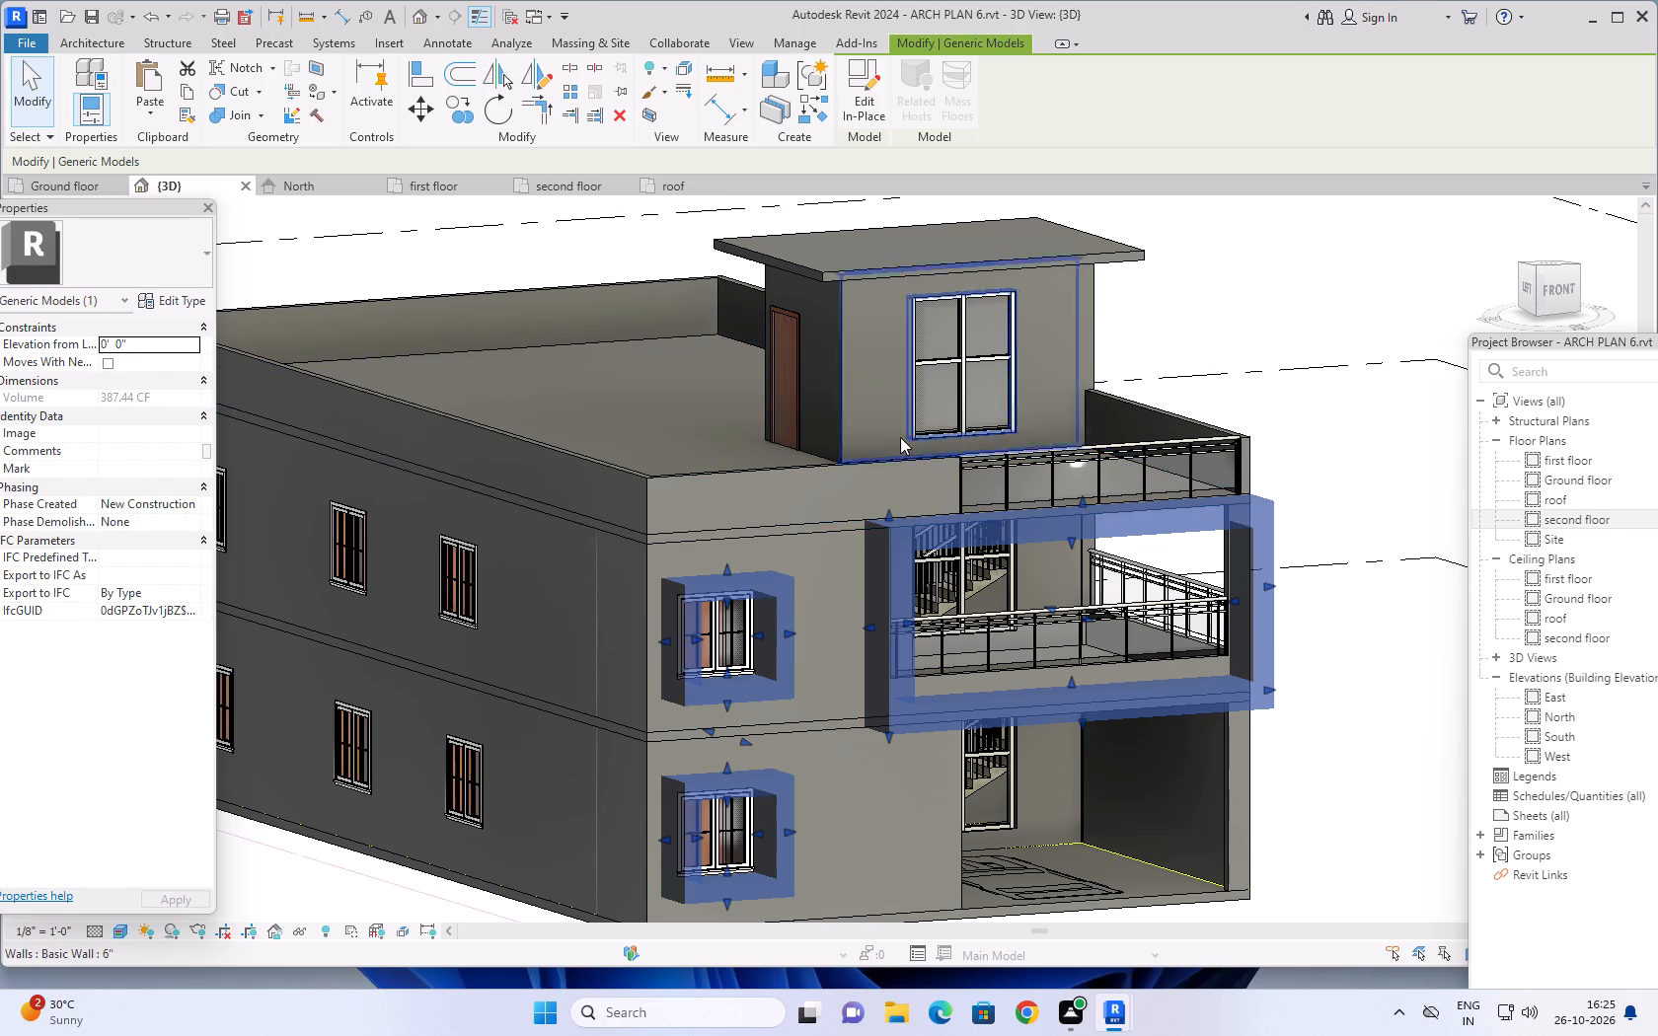
left_click(858, 81)
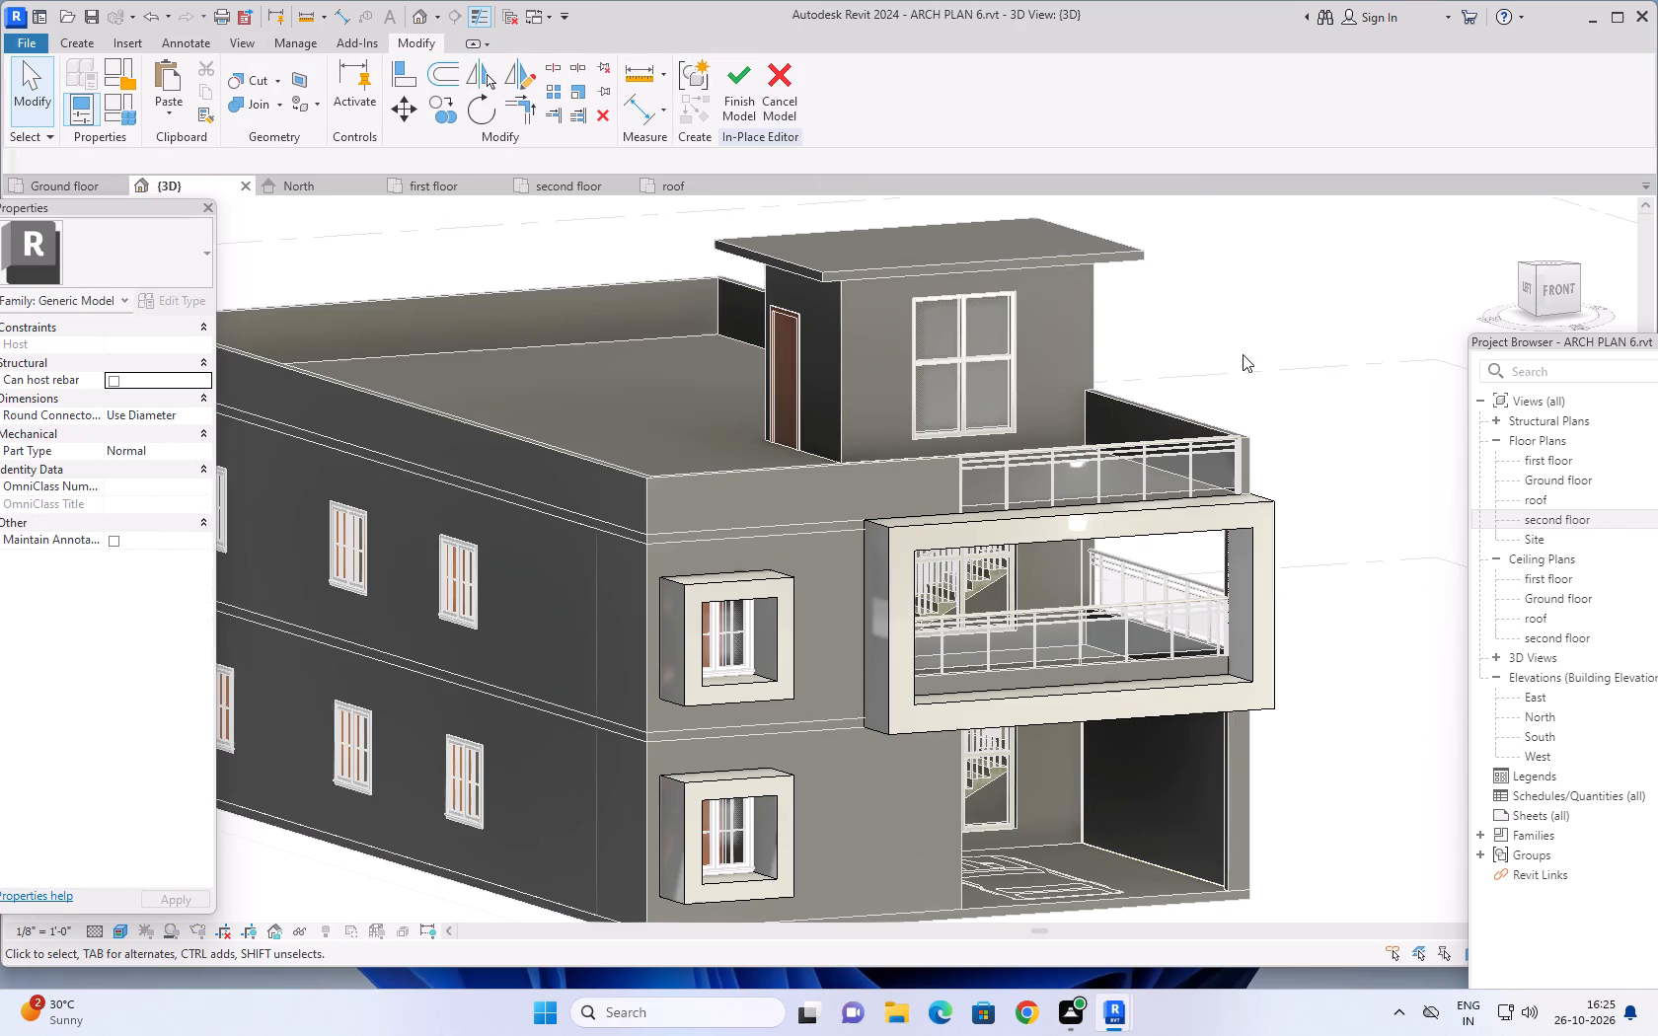
scroll(1246, 339, "down", 1)
middle_click_drag(1241, 334, 1207, 331)
middle_click_drag(1225, 337, 1177, 359)
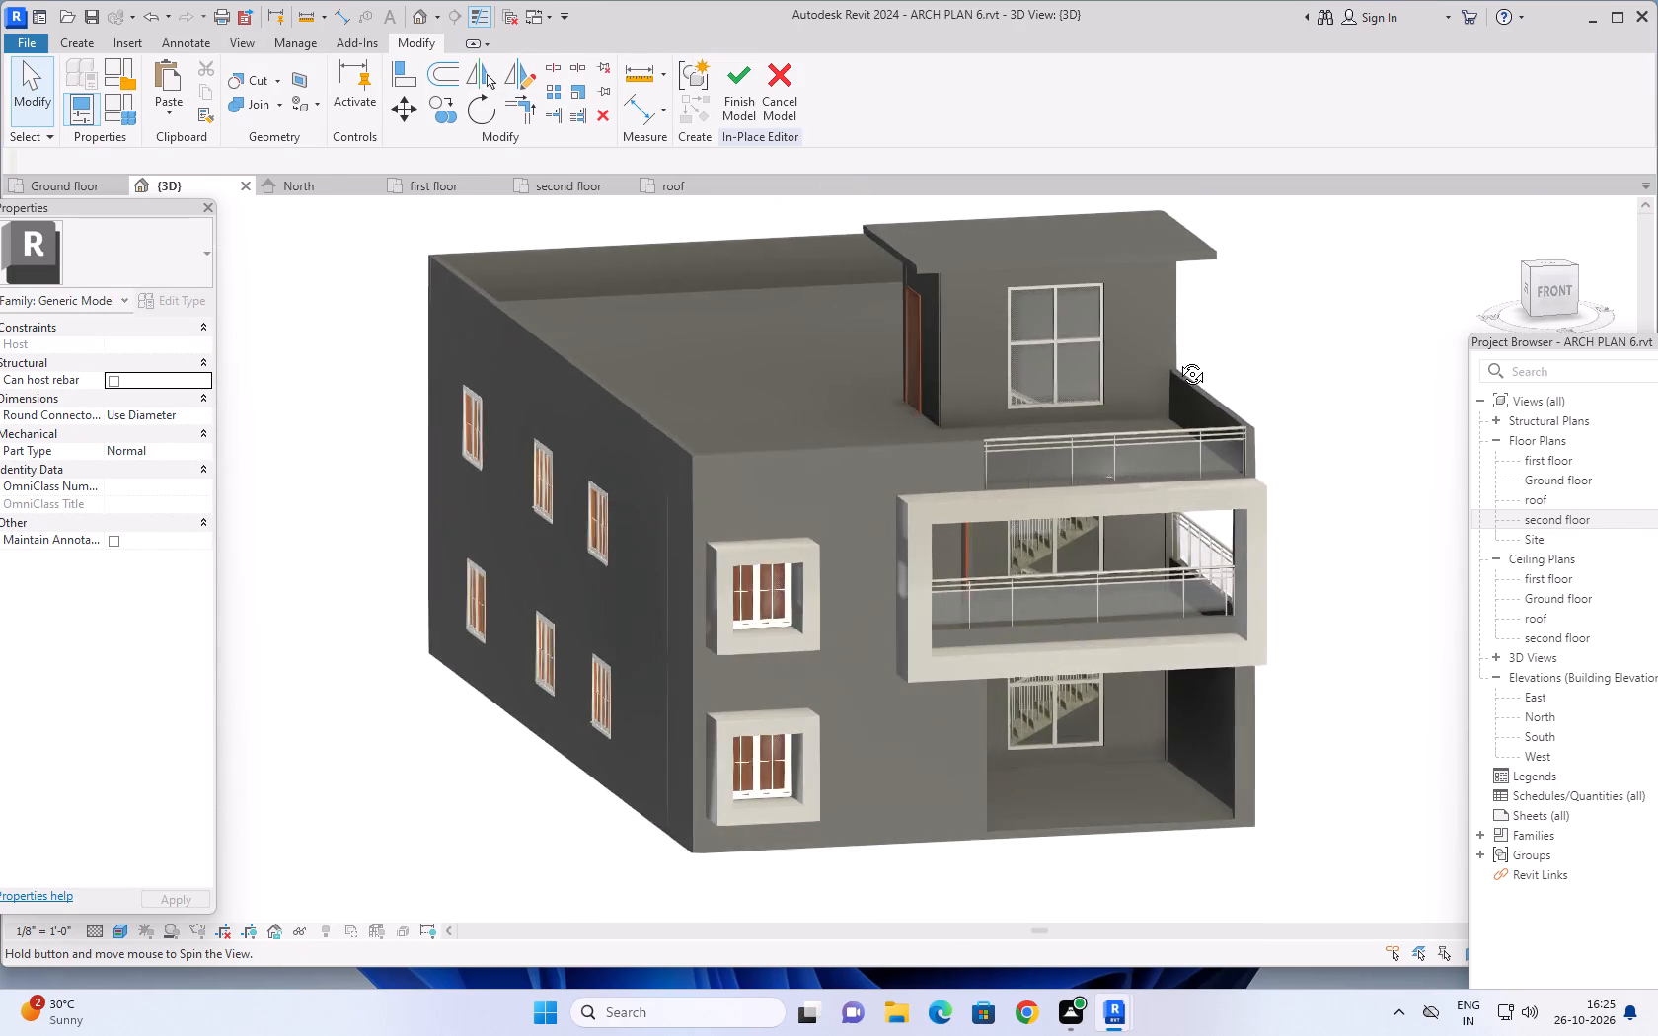
middle_click_drag(1177, 359, 1158, 304)
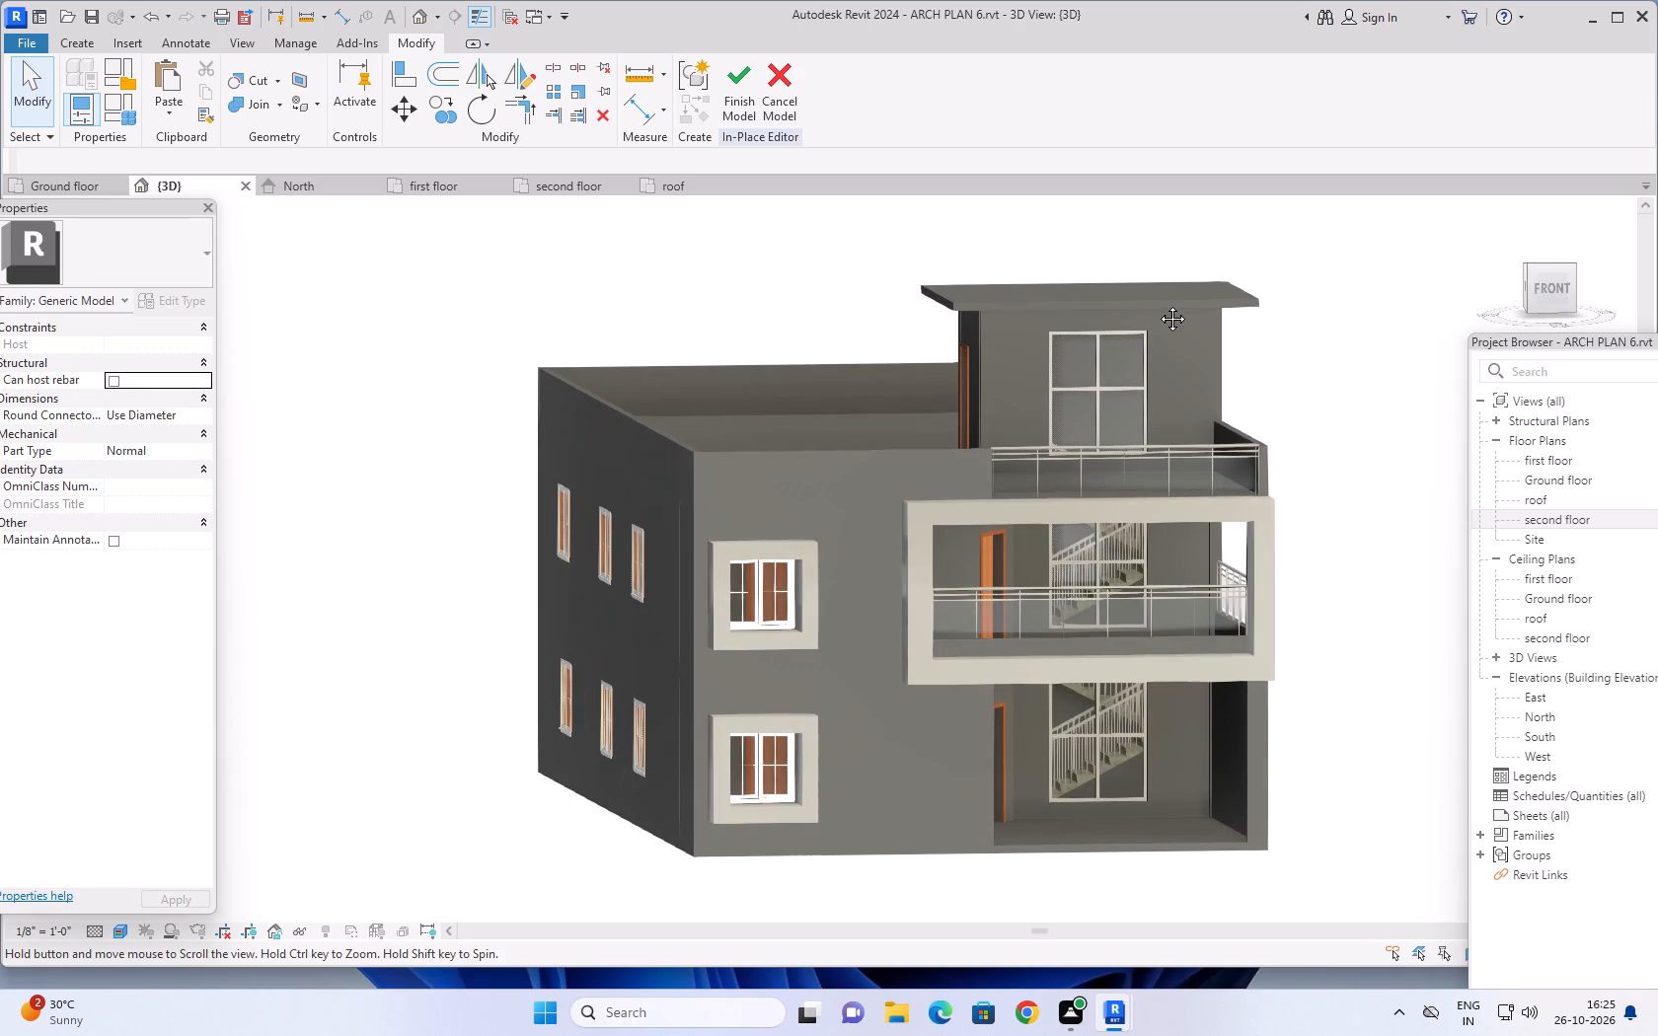
middle_click_drag(1158, 304, 1216, 323)
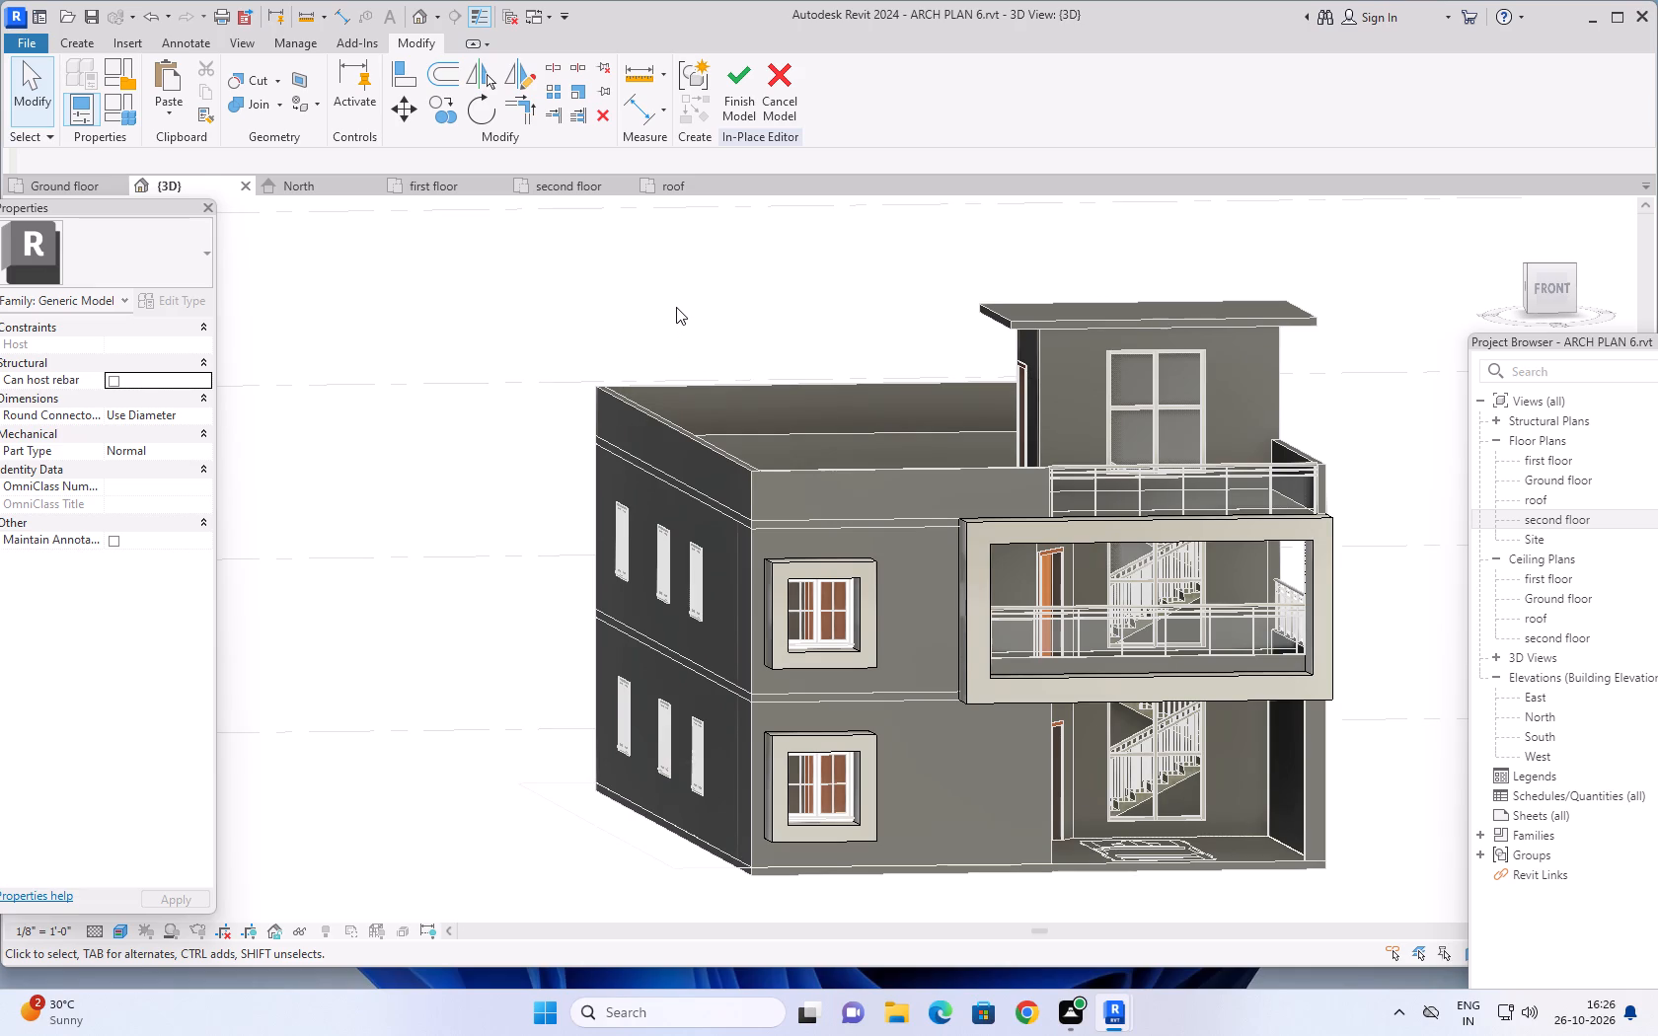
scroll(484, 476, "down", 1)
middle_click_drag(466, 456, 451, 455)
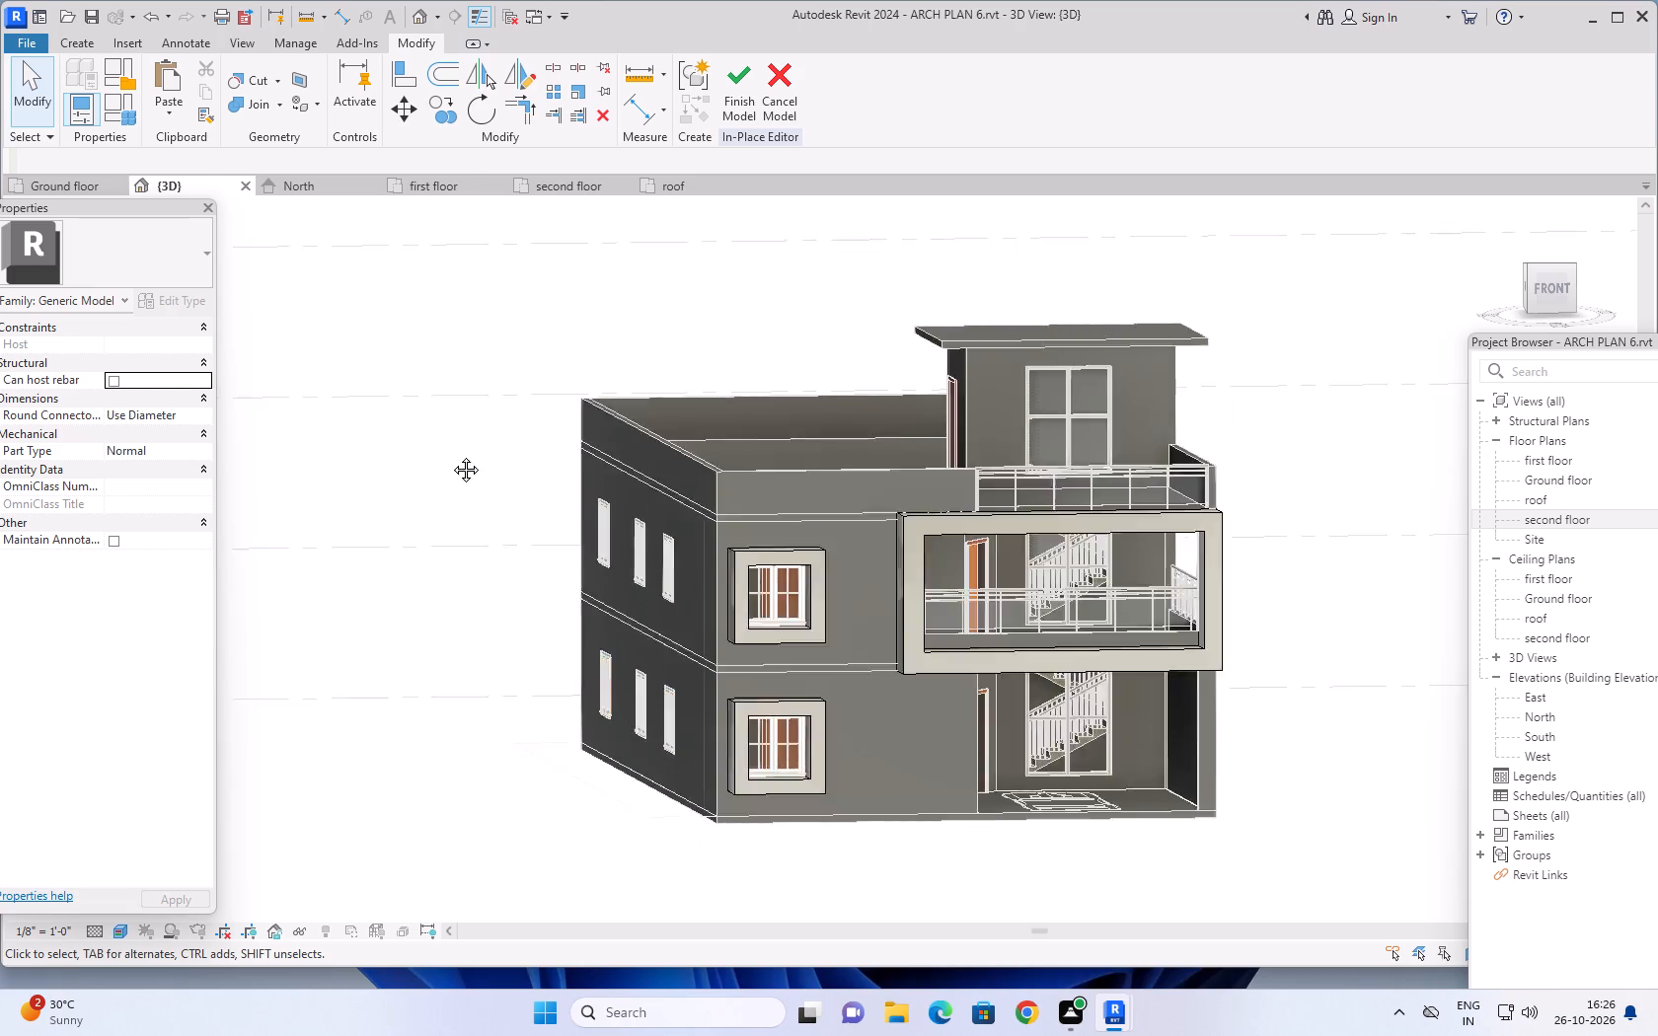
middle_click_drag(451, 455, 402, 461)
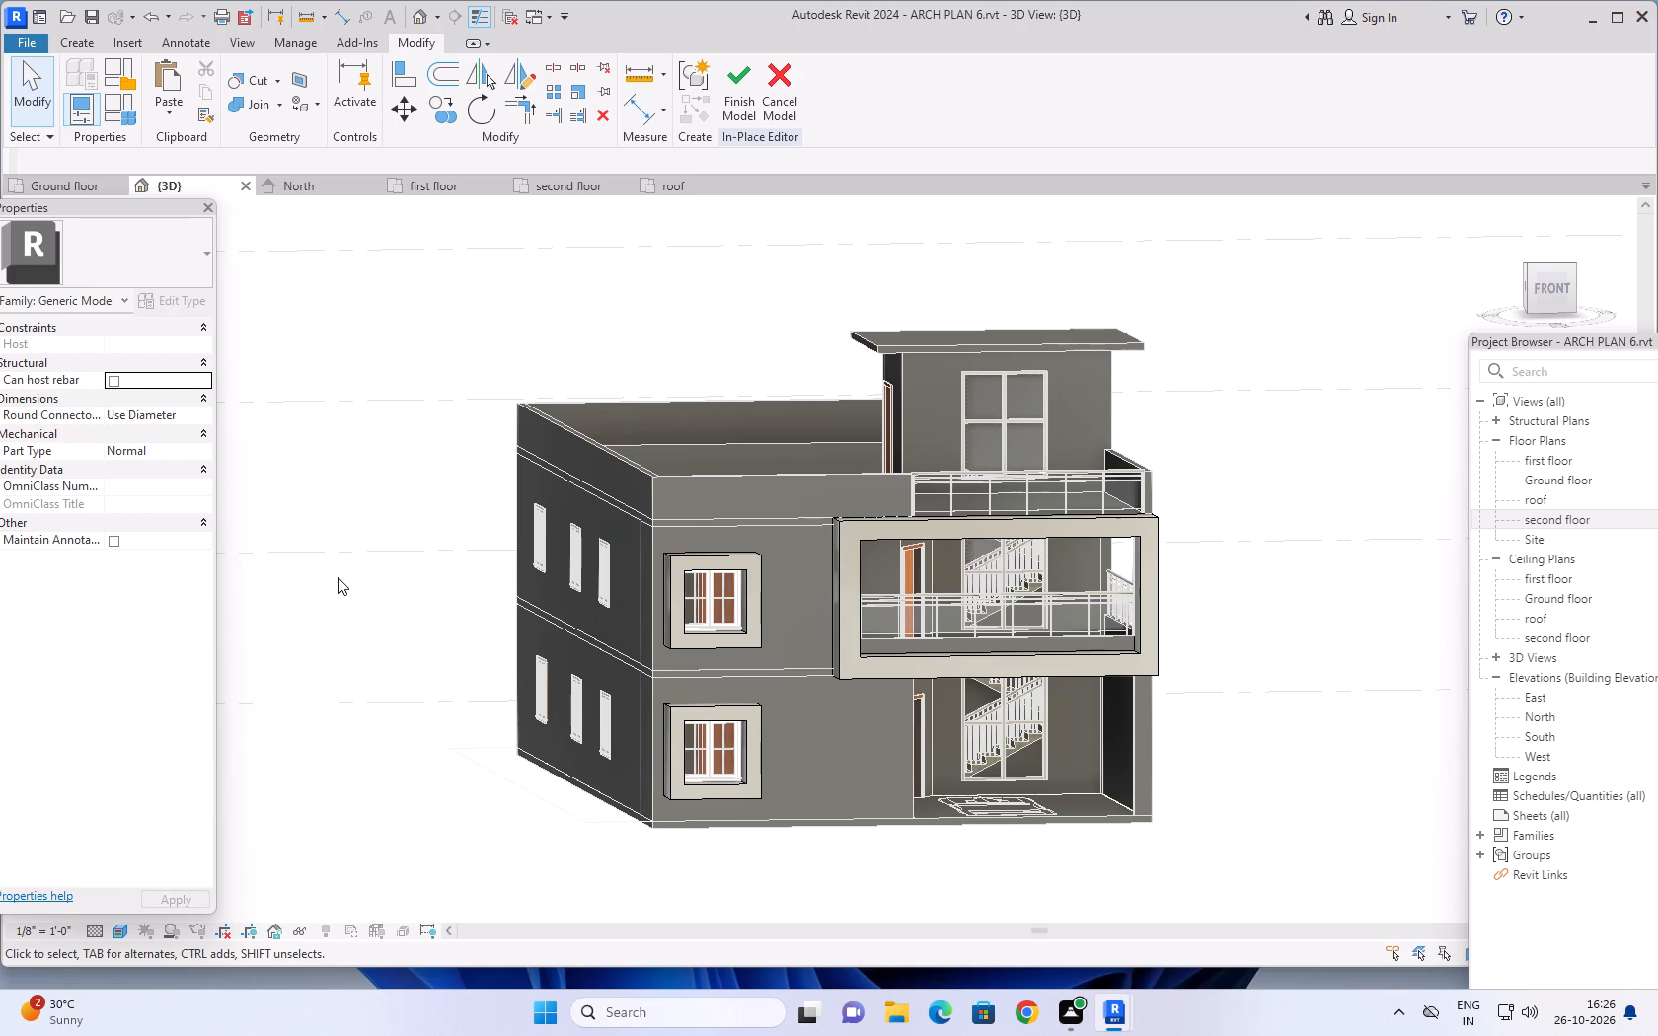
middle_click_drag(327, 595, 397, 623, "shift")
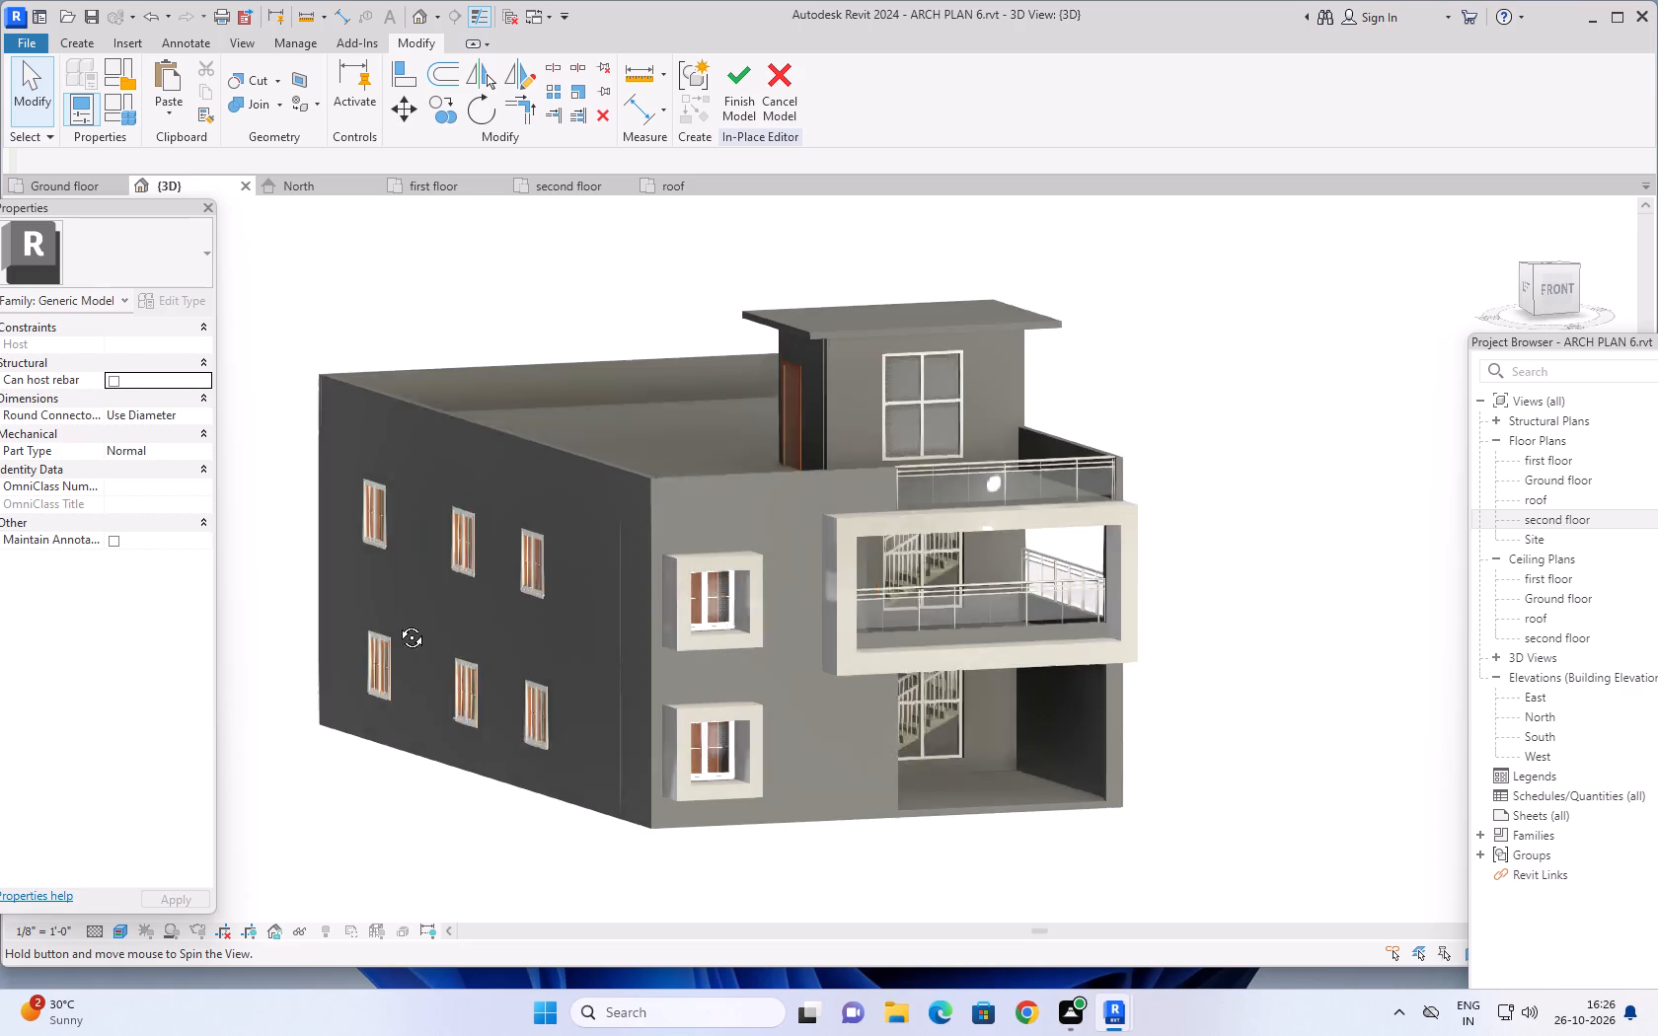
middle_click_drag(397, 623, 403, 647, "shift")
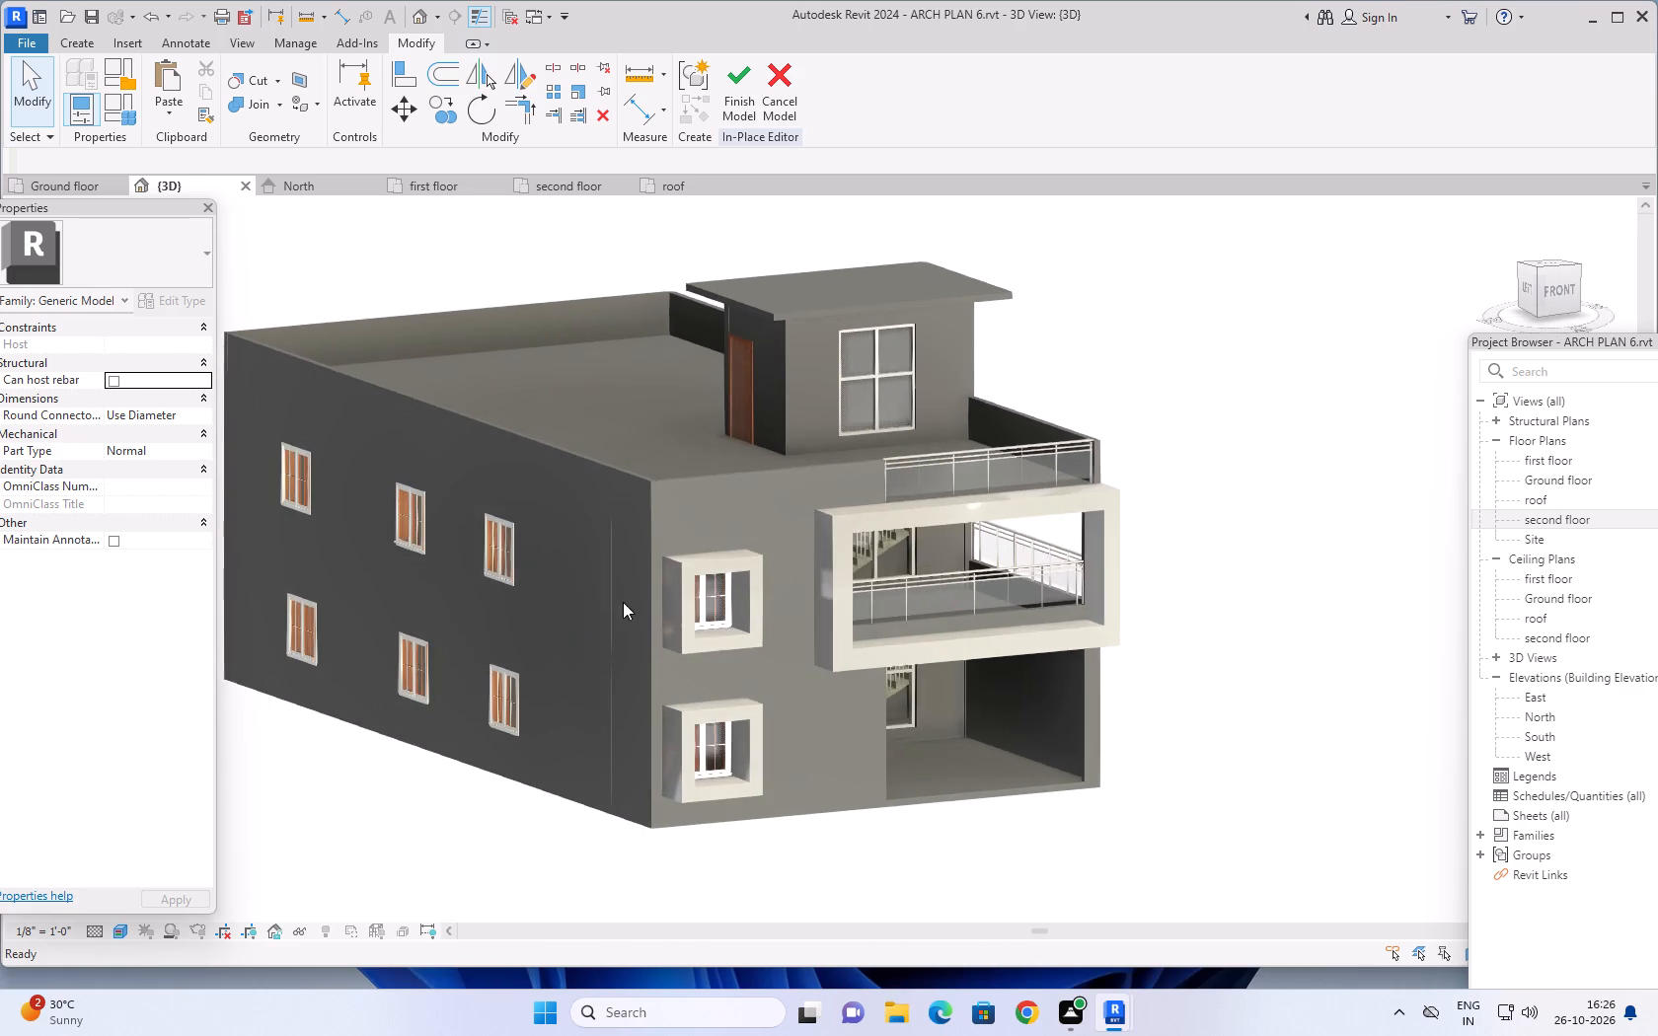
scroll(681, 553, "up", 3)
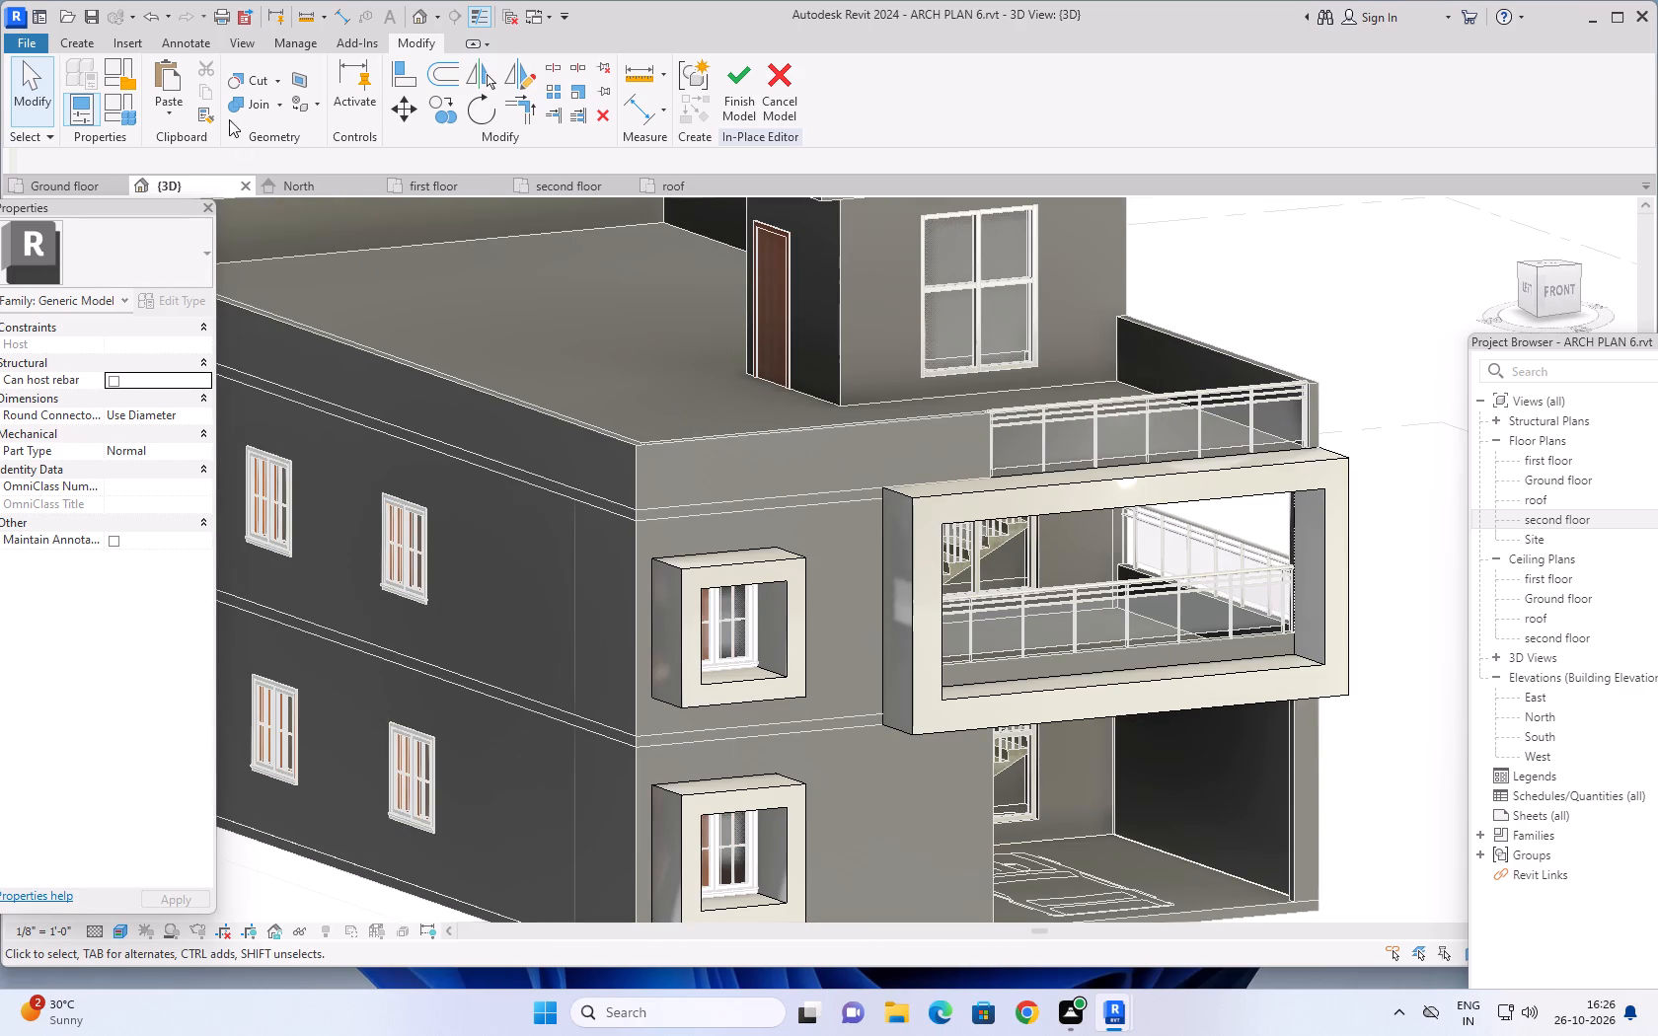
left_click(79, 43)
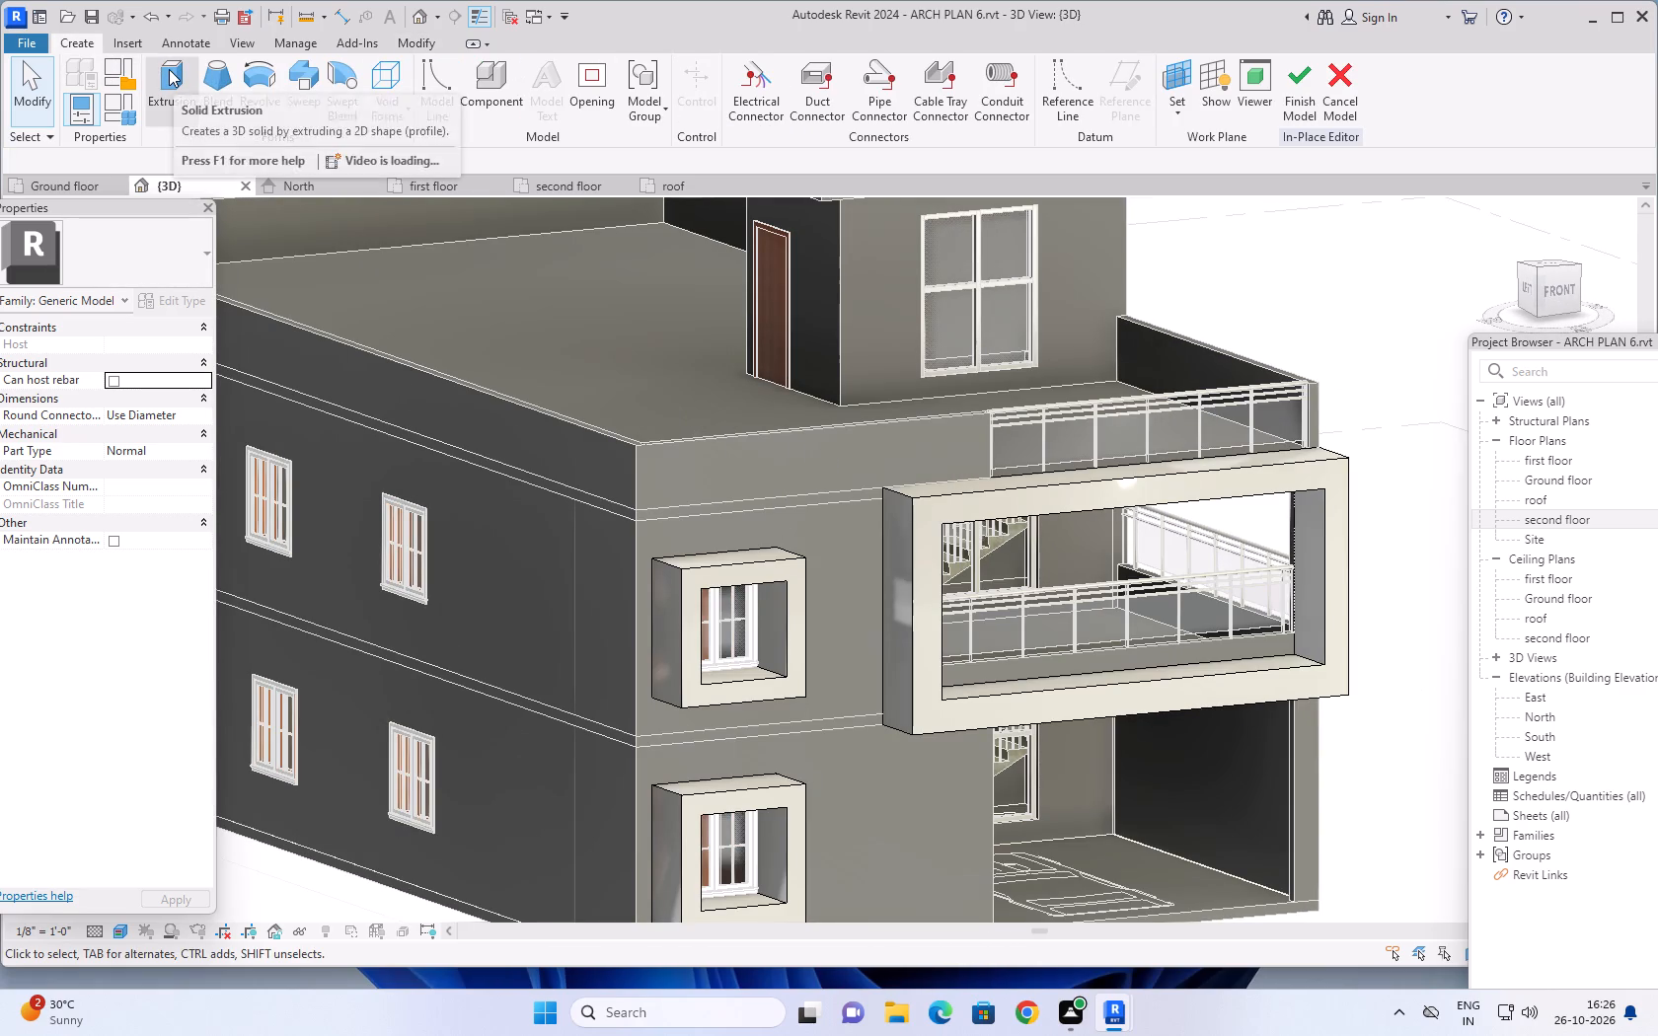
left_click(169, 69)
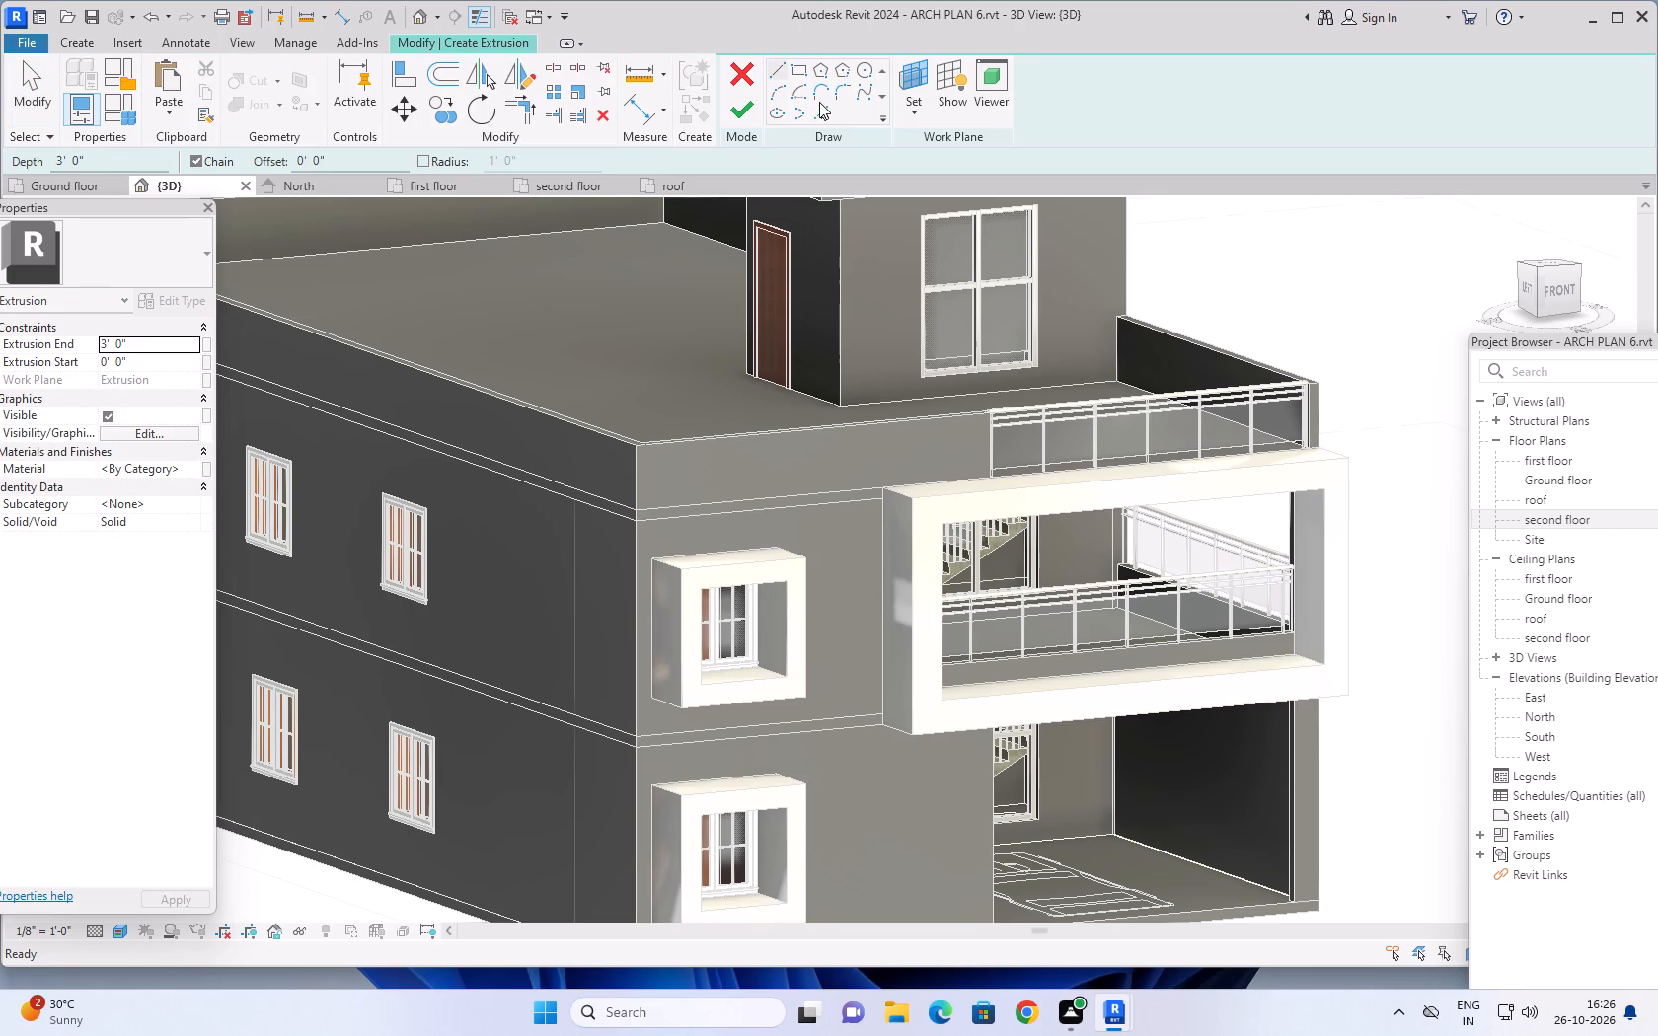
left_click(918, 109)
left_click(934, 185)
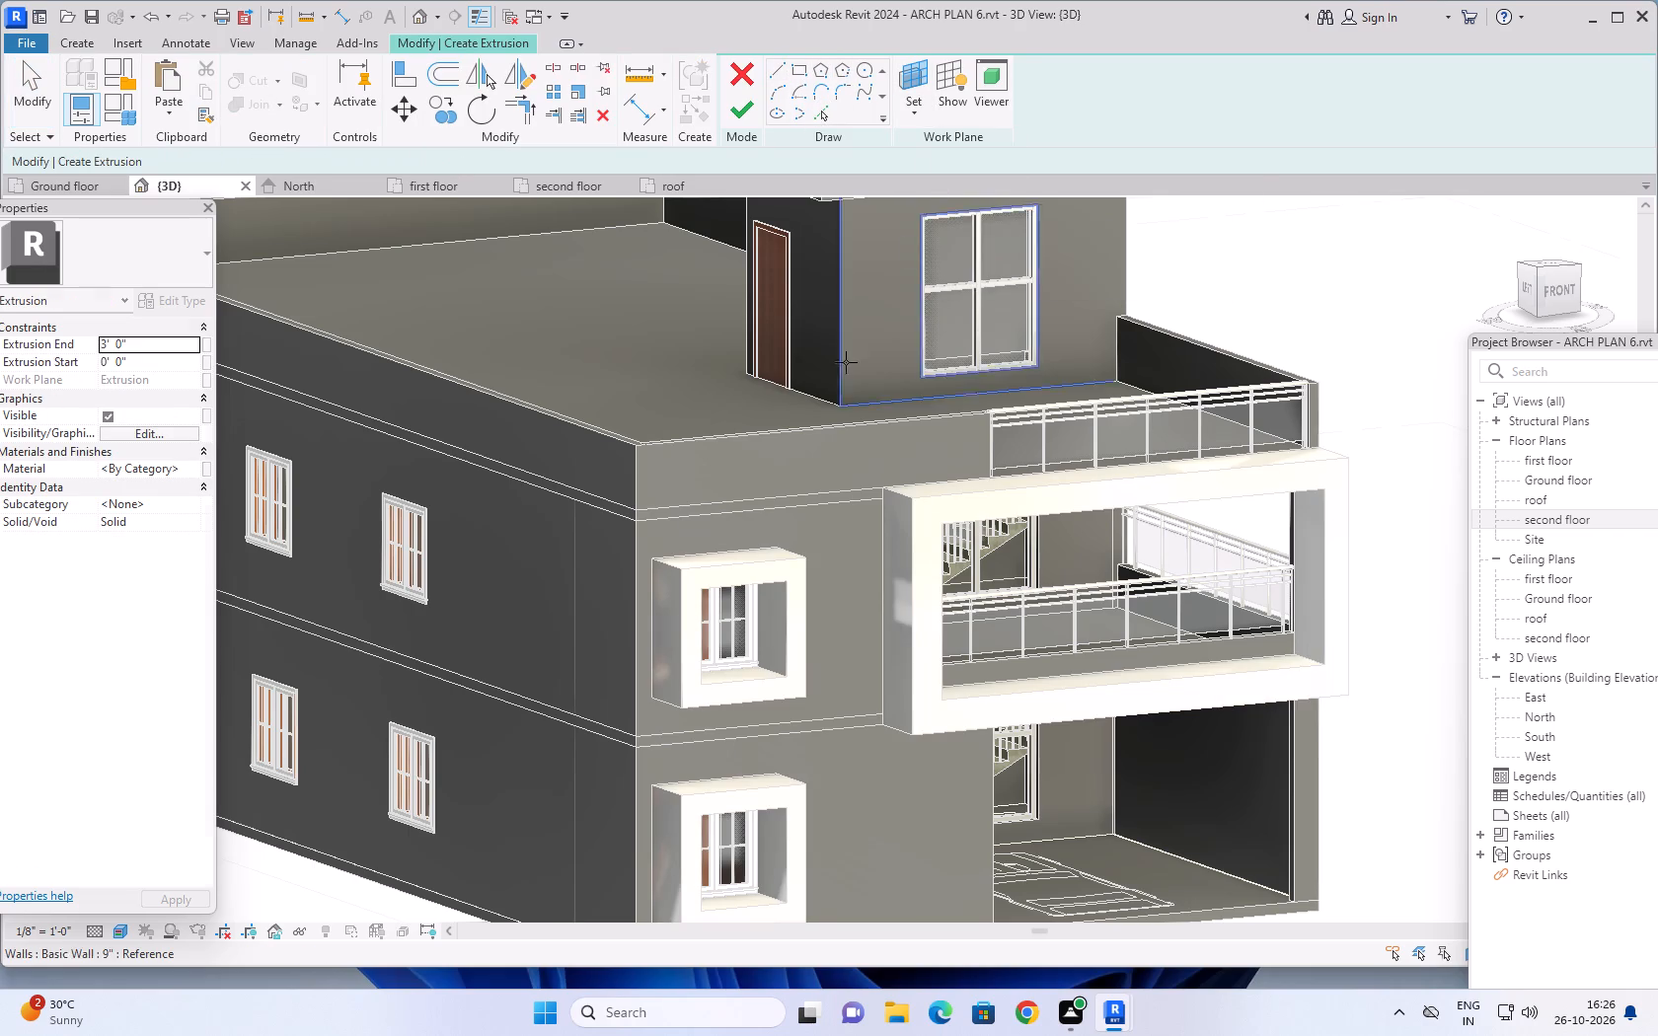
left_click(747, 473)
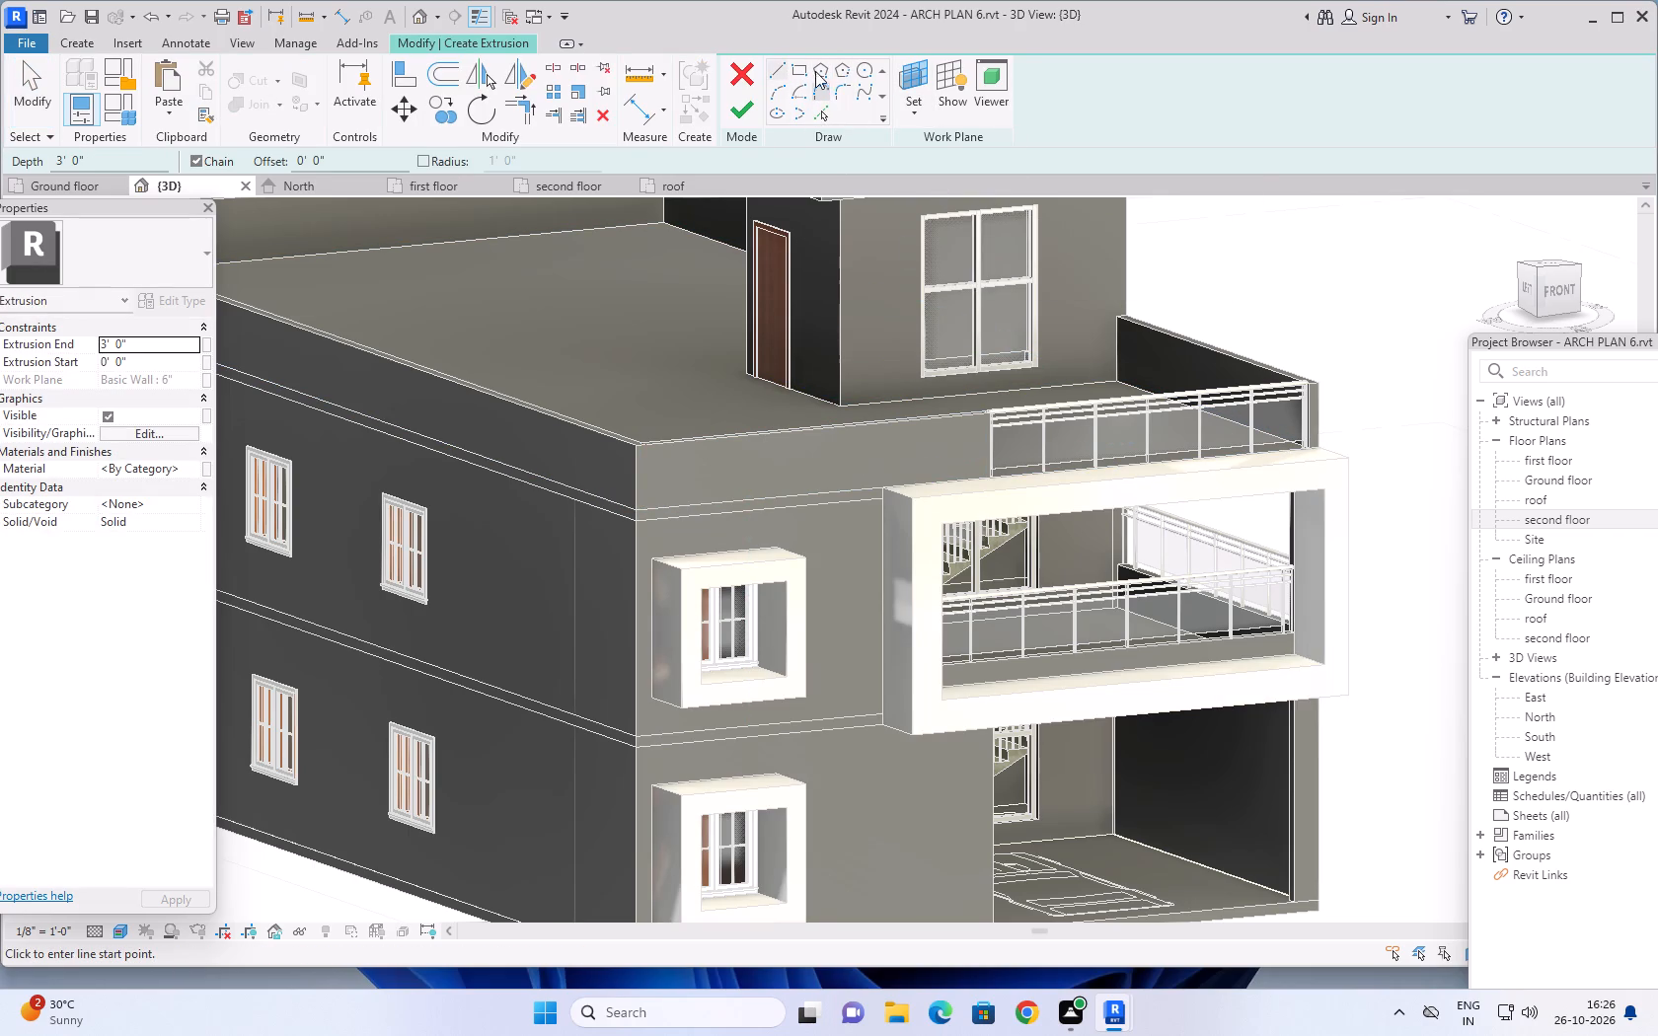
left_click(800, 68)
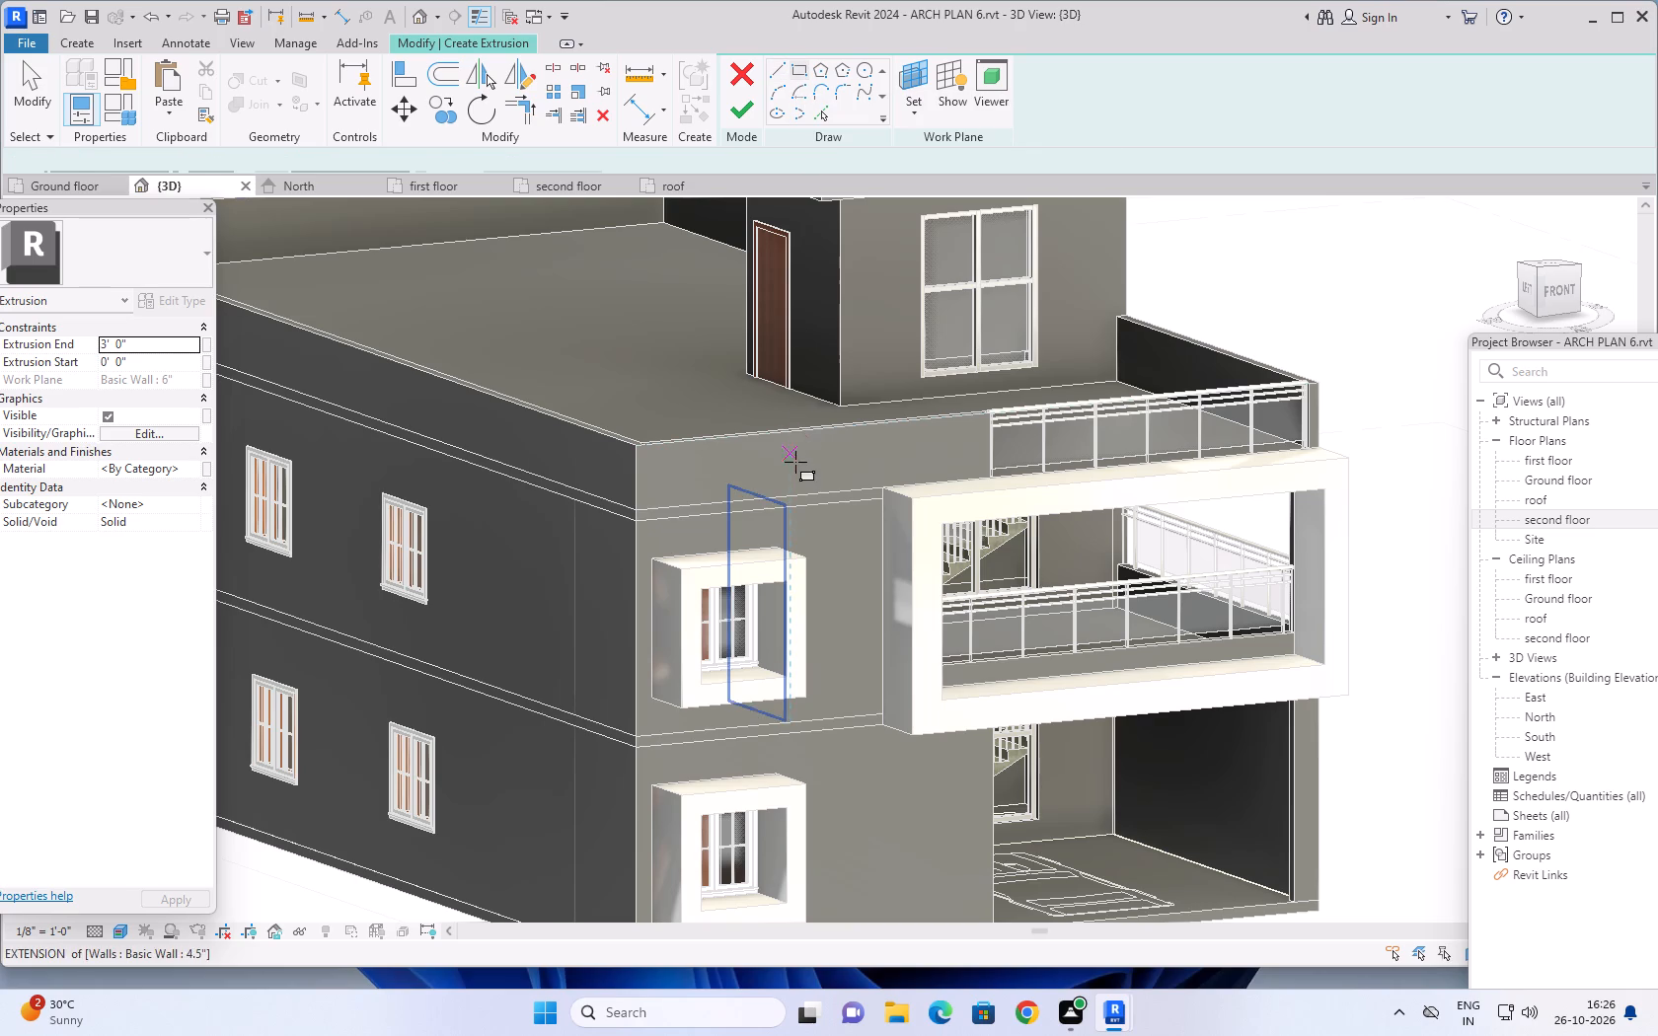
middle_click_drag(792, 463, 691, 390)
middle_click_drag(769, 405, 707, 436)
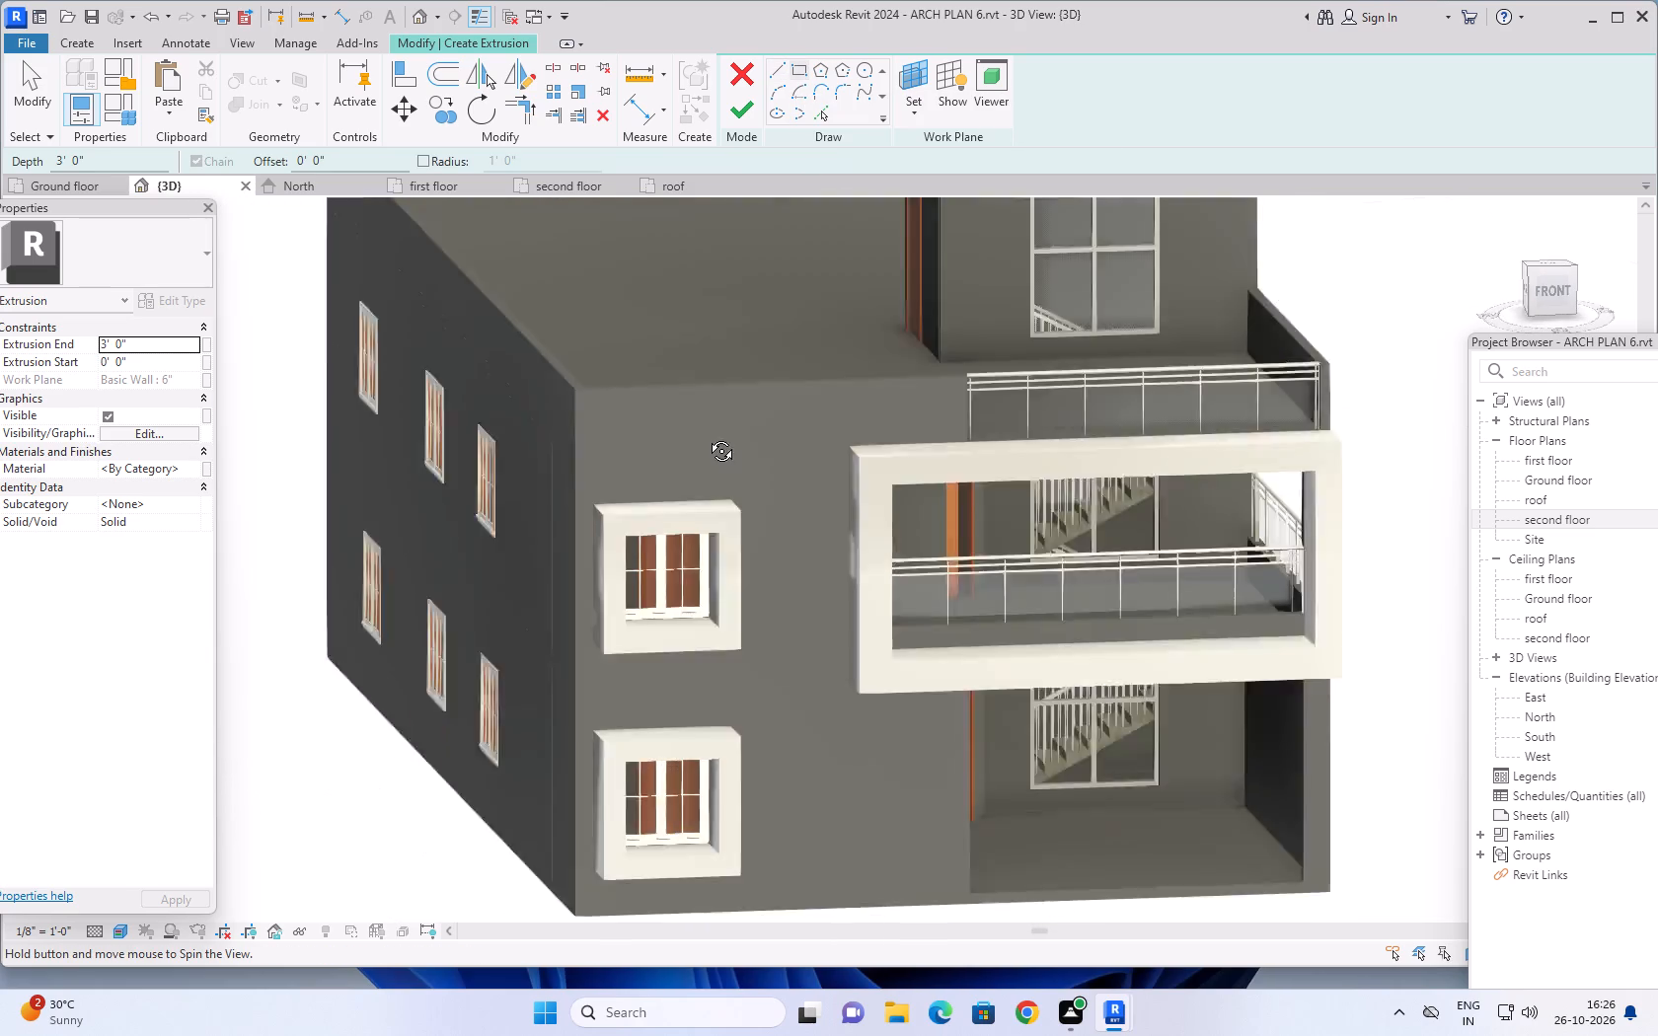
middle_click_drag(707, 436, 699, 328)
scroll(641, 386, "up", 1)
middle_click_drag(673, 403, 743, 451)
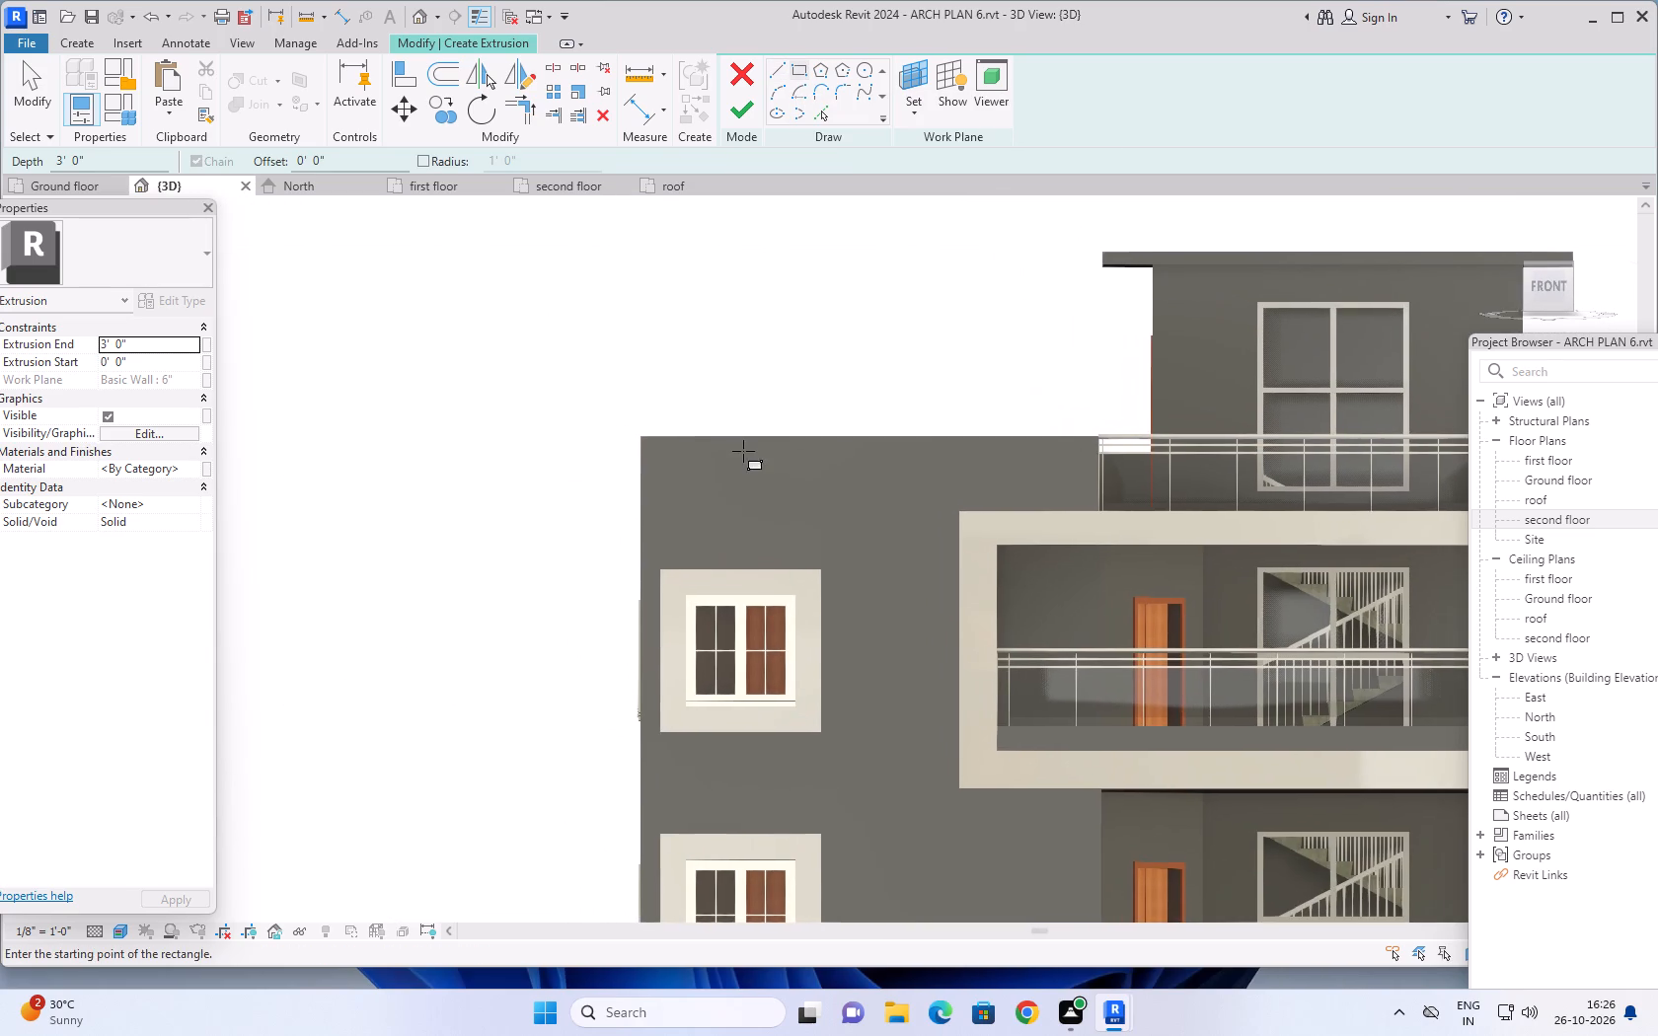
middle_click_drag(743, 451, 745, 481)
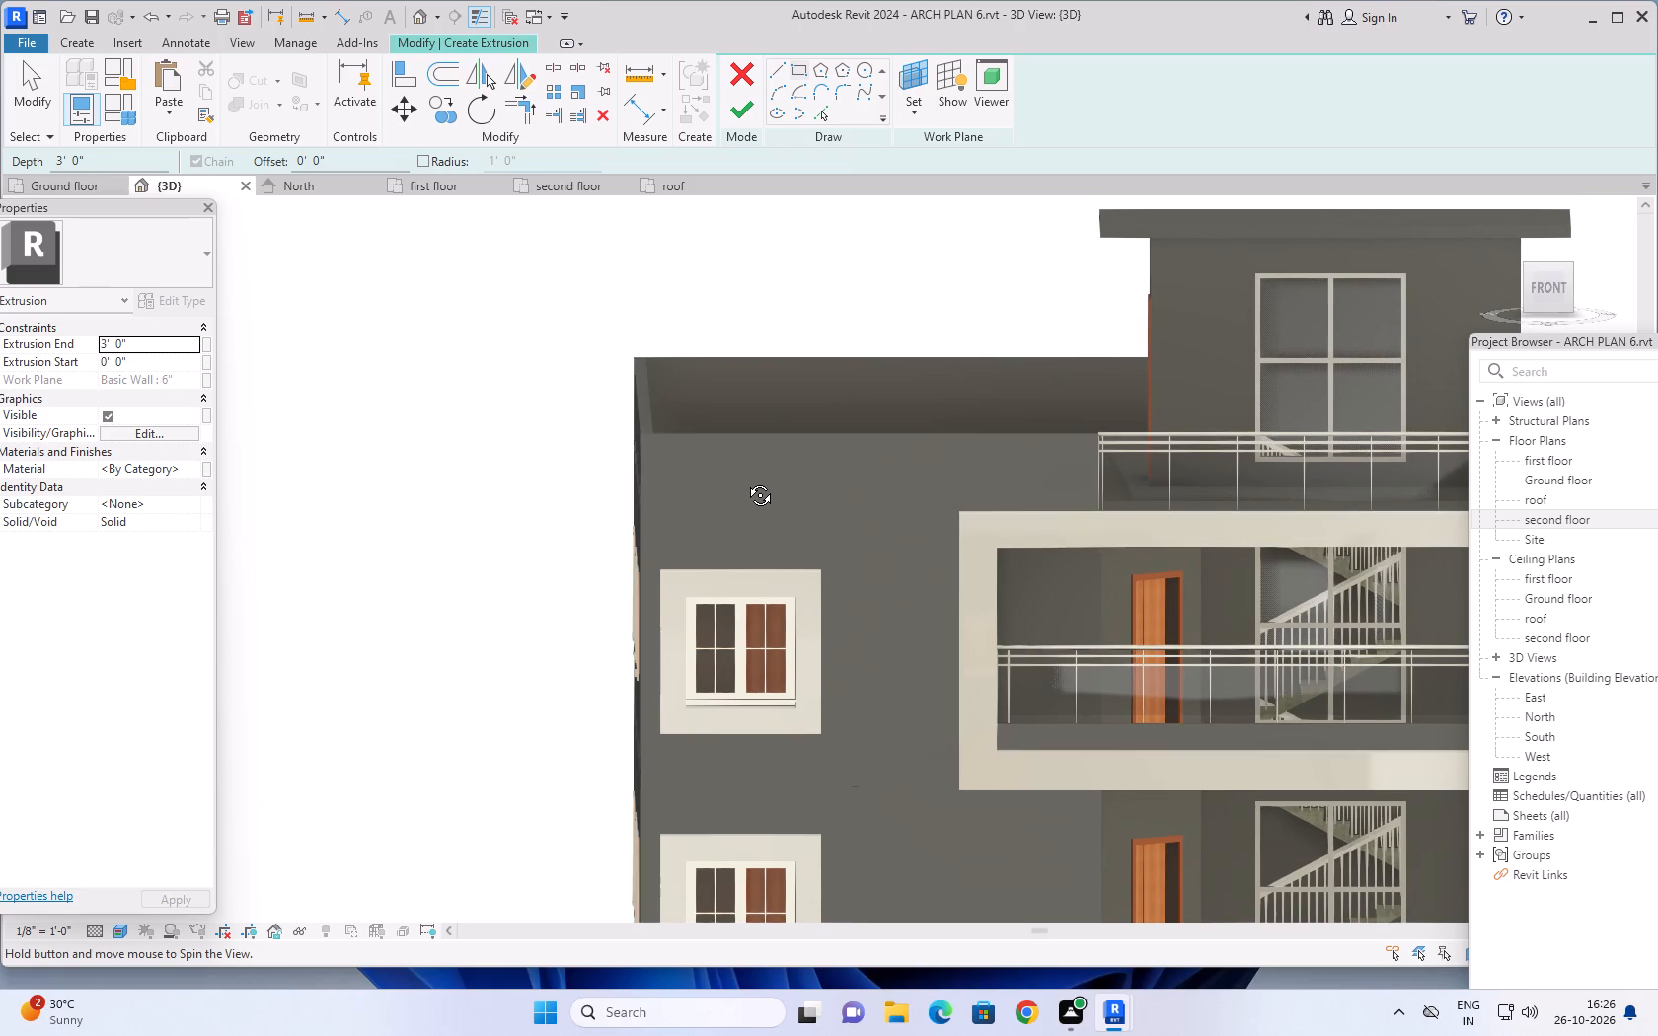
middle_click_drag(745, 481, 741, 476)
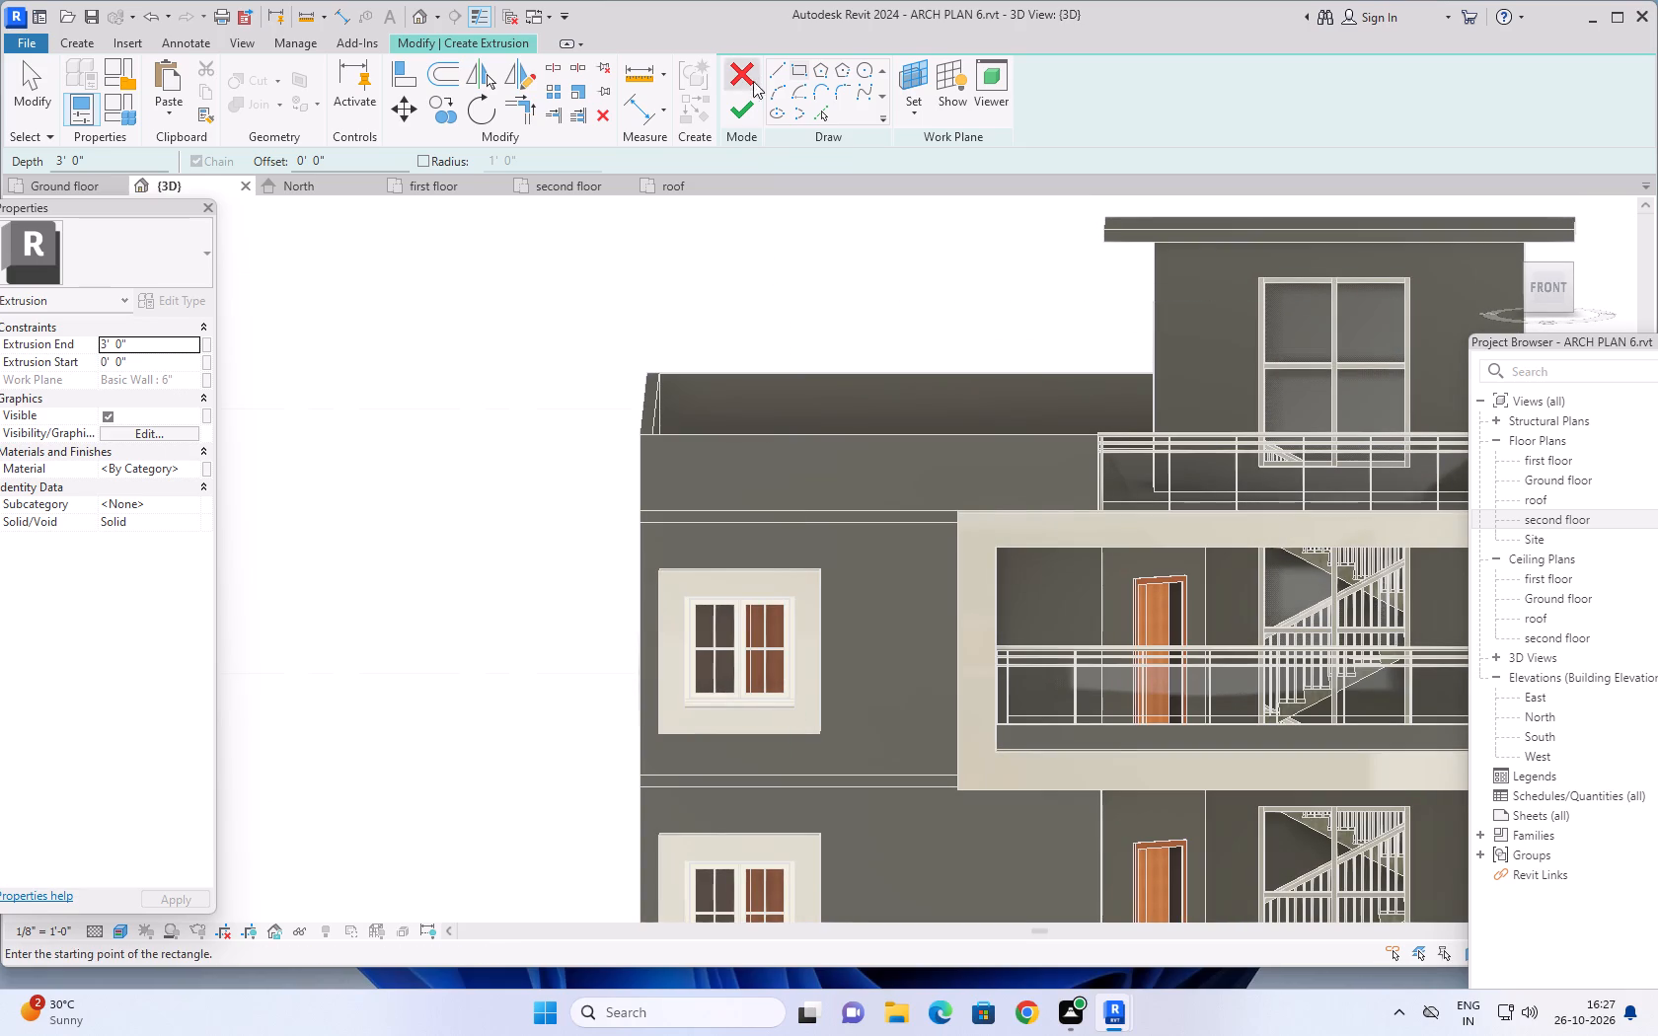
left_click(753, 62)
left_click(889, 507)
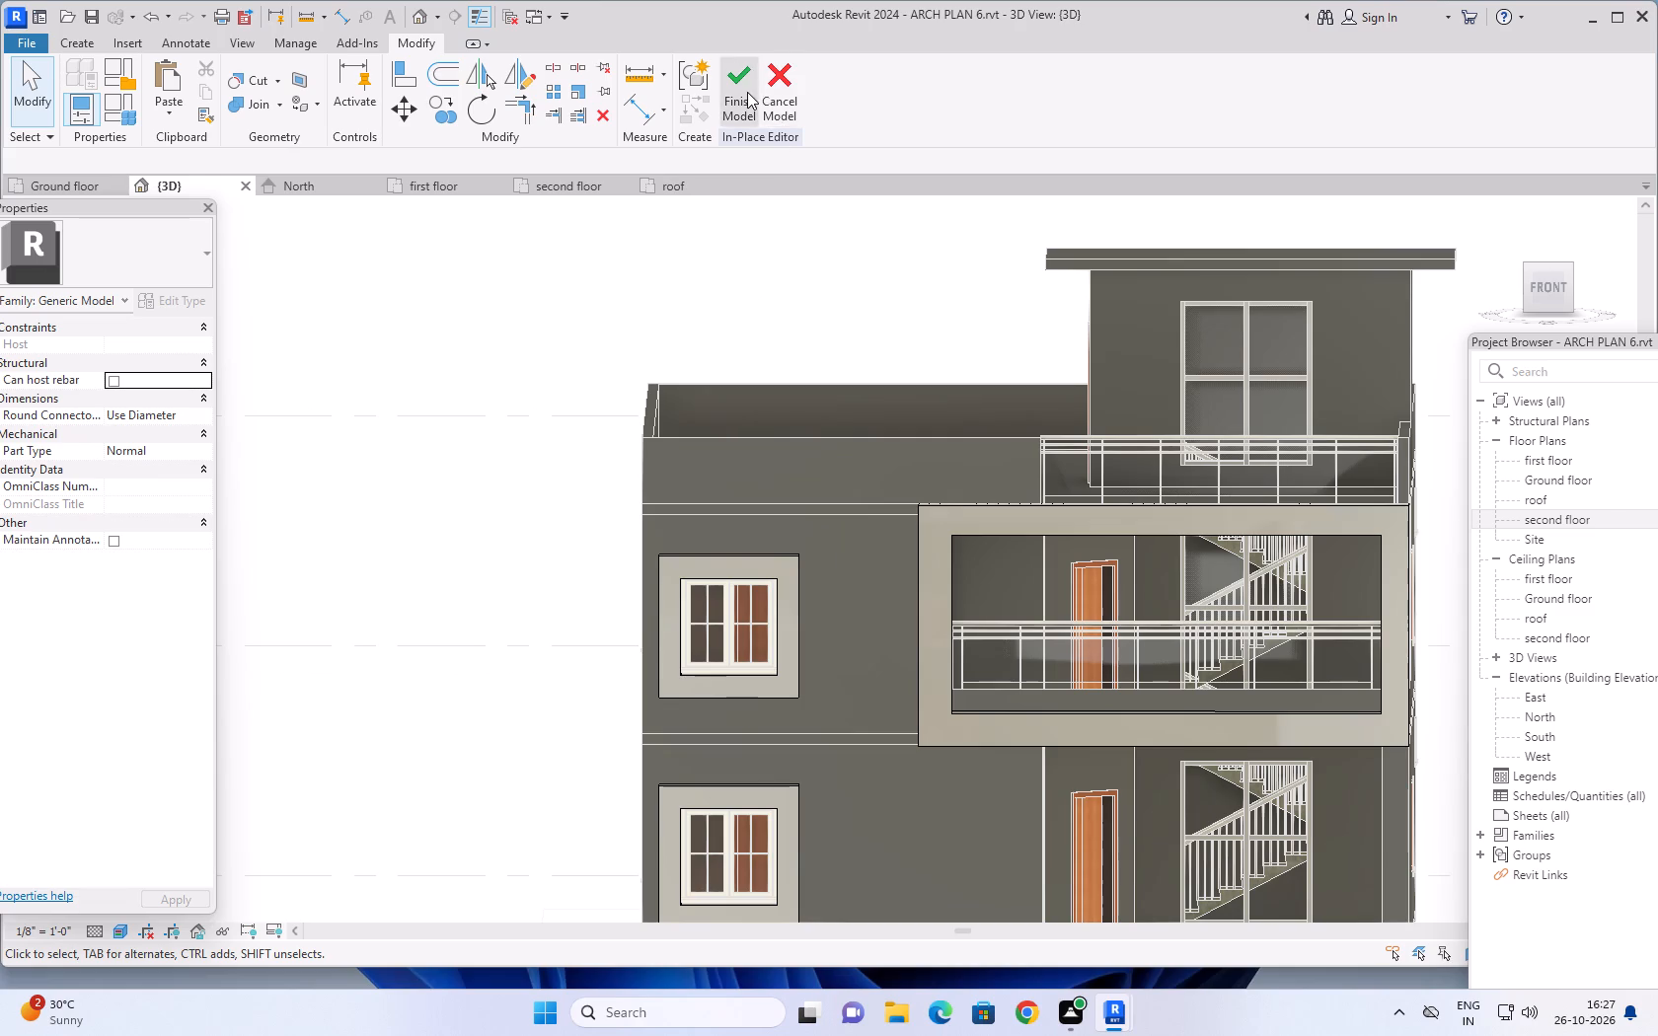
Finish the in-place generic model, dismiss the save reminder and save the project.
left_click(747, 92)
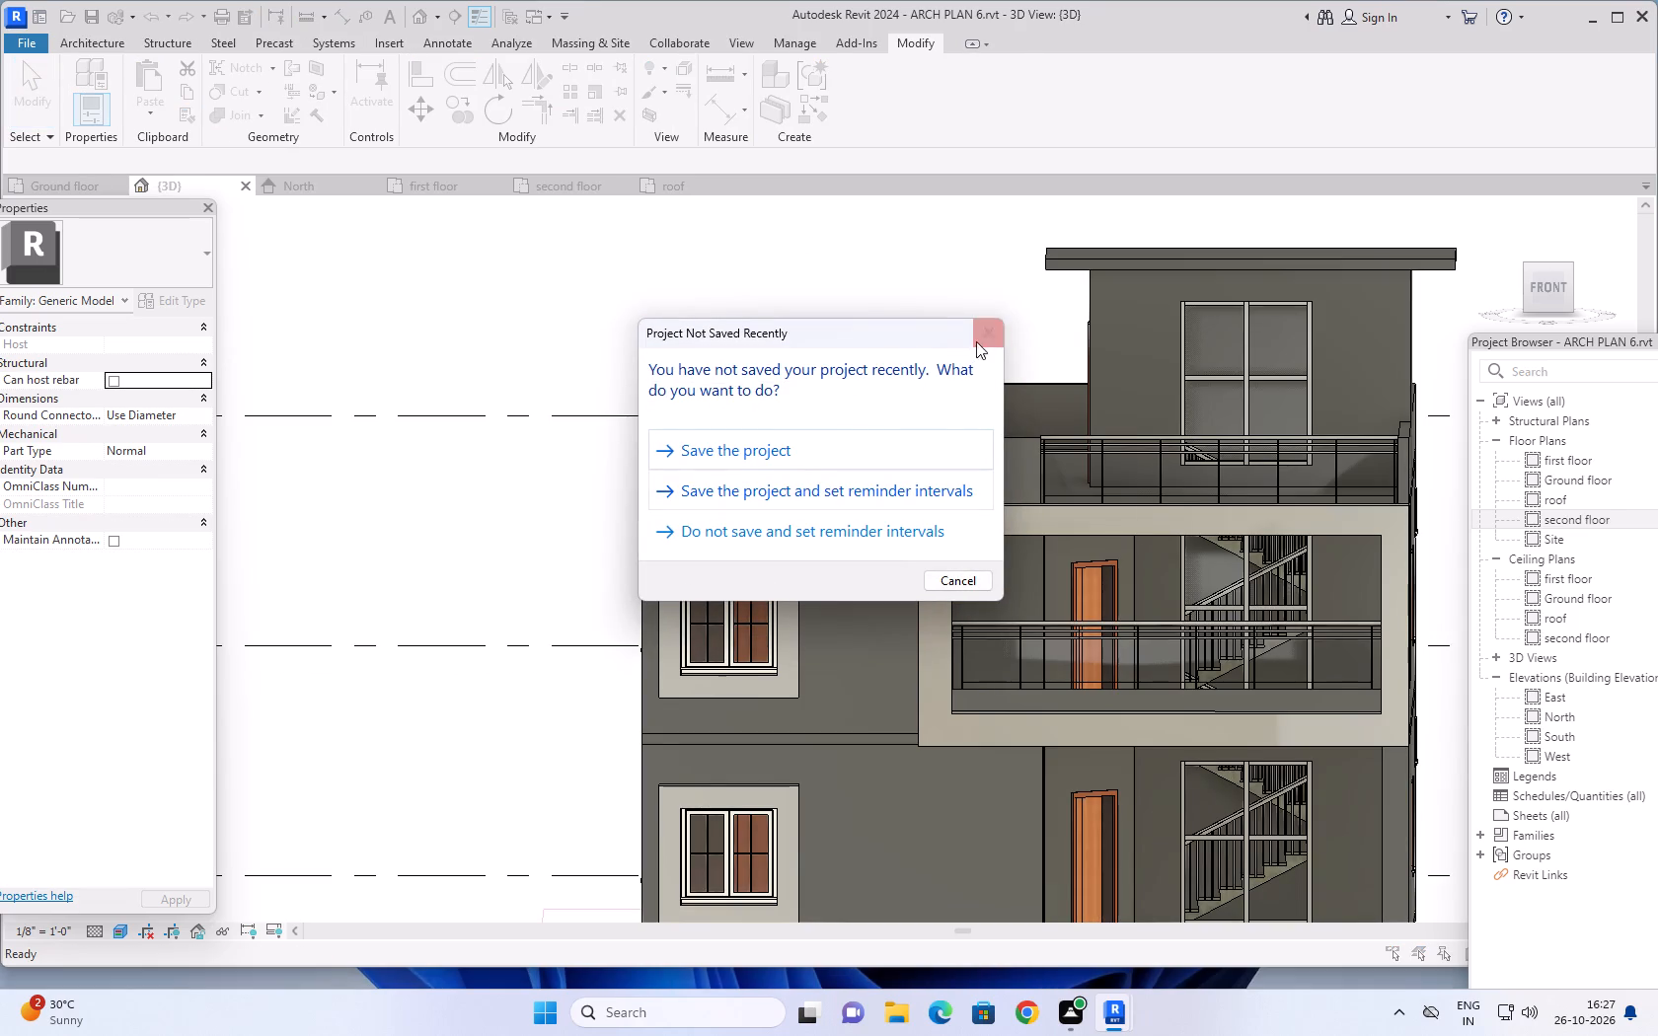
left_click(982, 332)
key("ctrl+s")
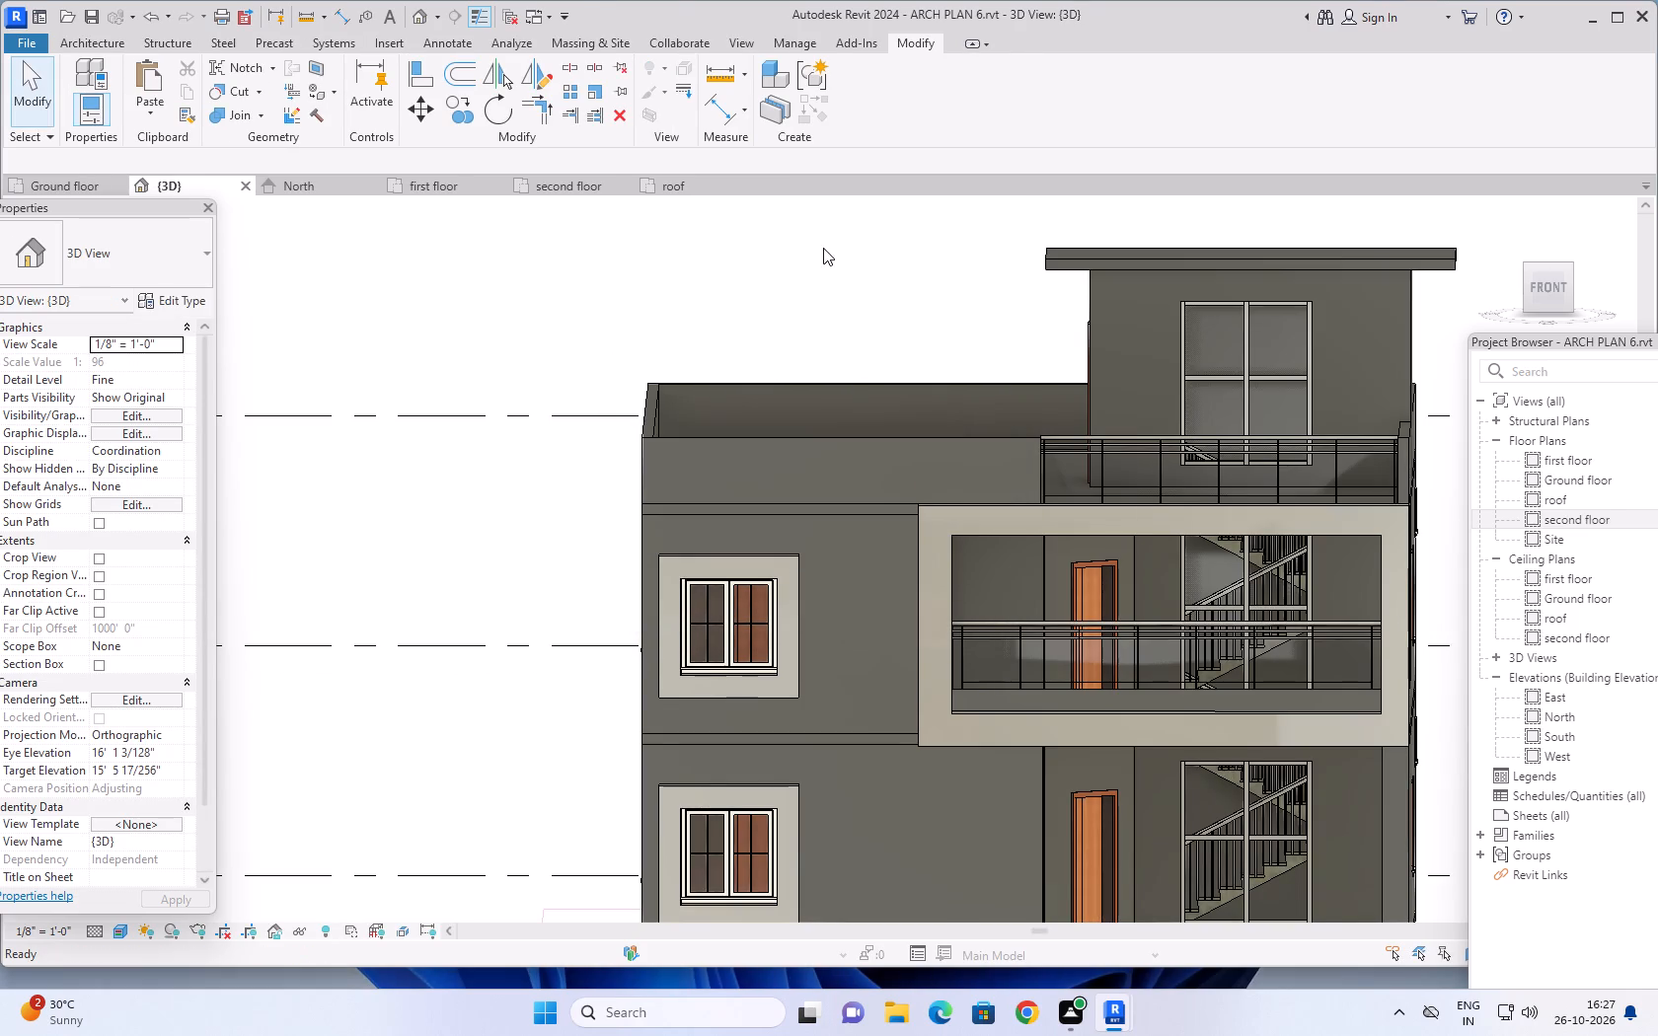
Open the profile of the front parapet wall above the window surrounds for editing.
middle_click_drag(881, 296, 801, 317)
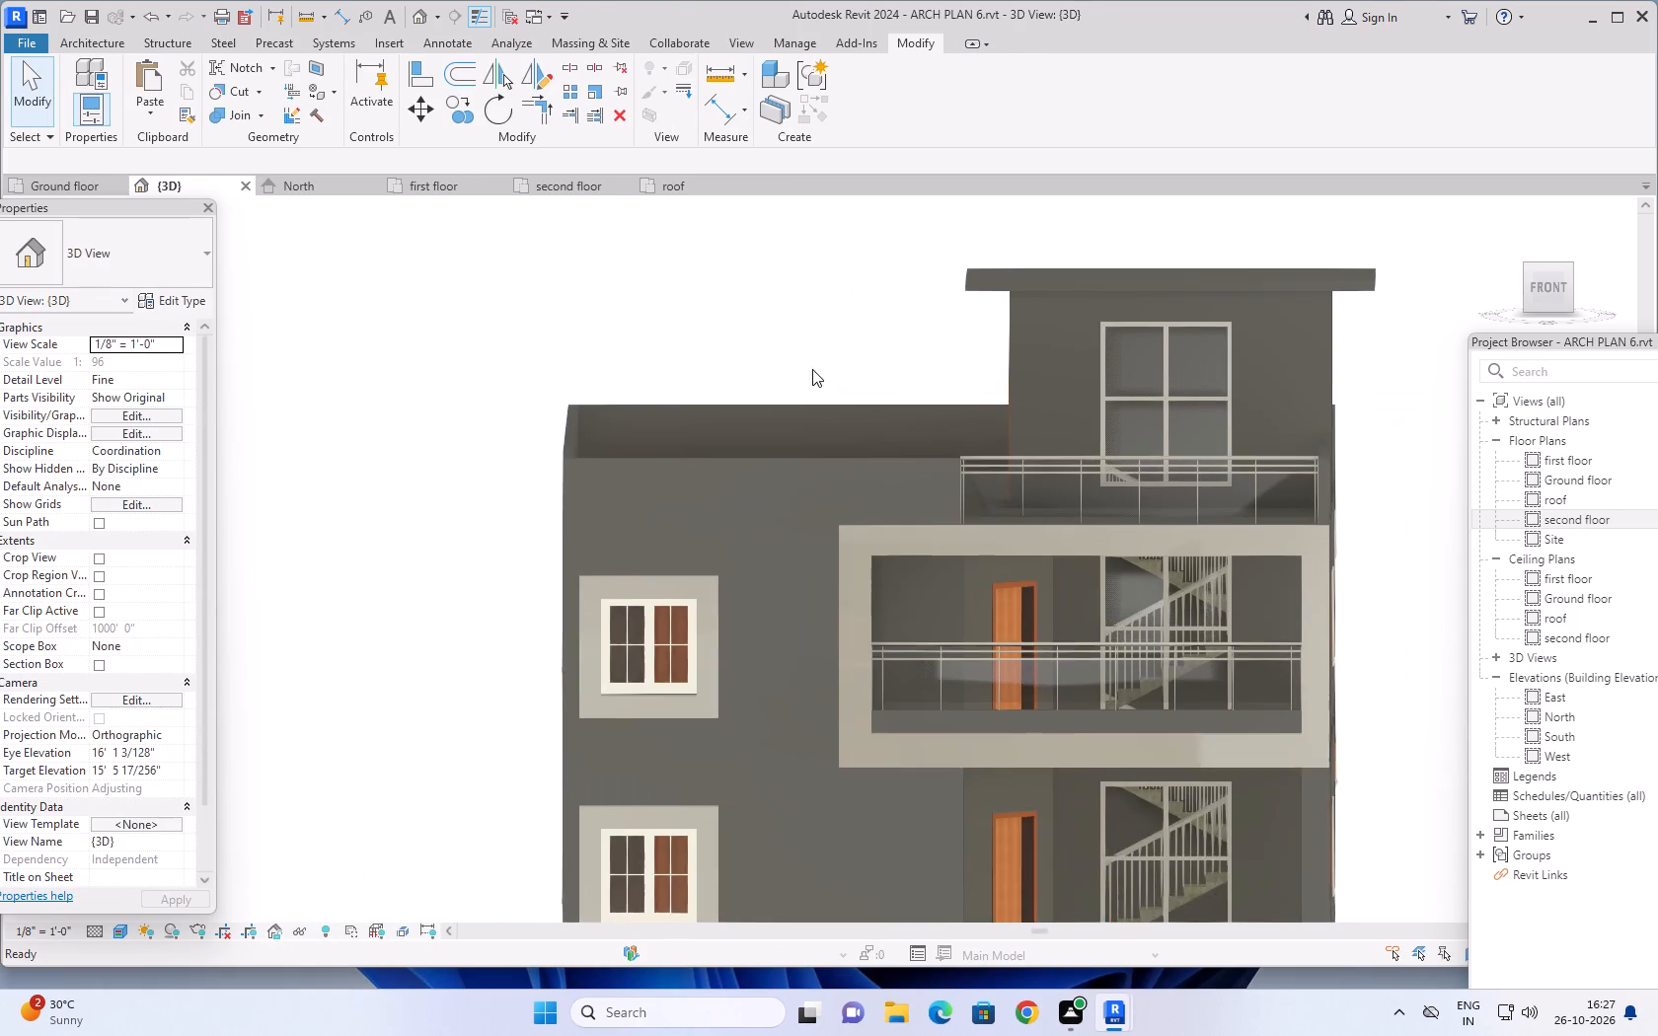
middle_click_drag(815, 383, 802, 368, "shift")
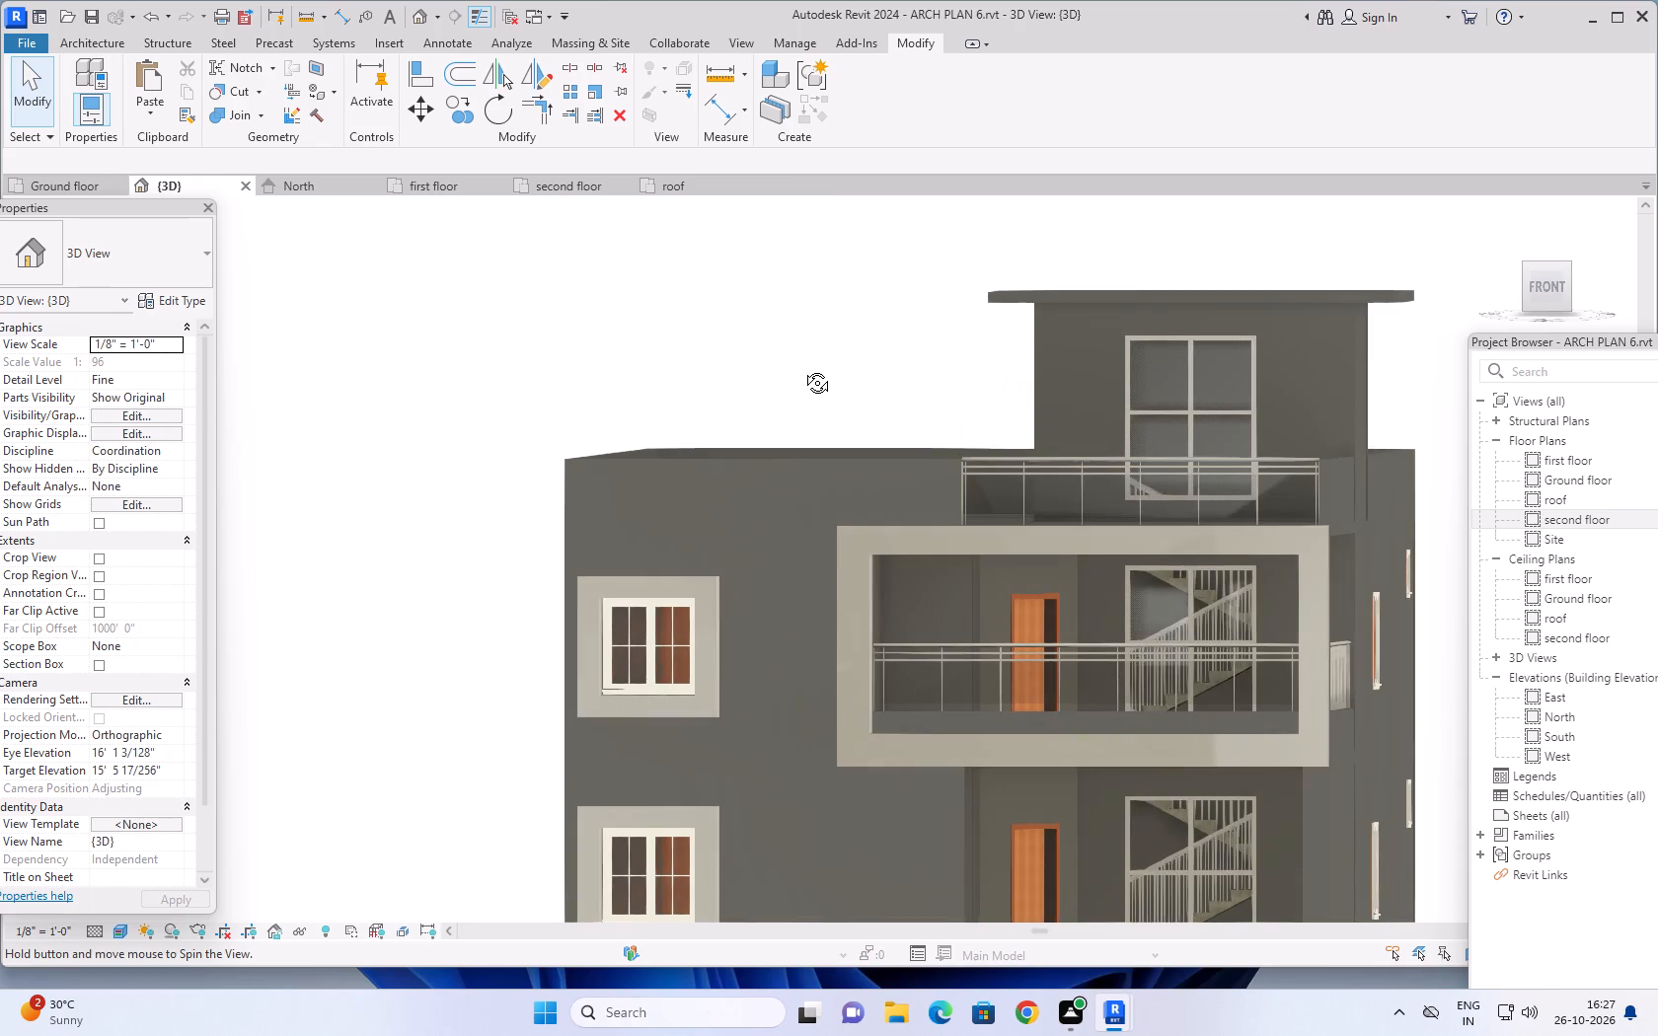
middle_click_drag(802, 368, 809, 373, "shift")
left_click(689, 473)
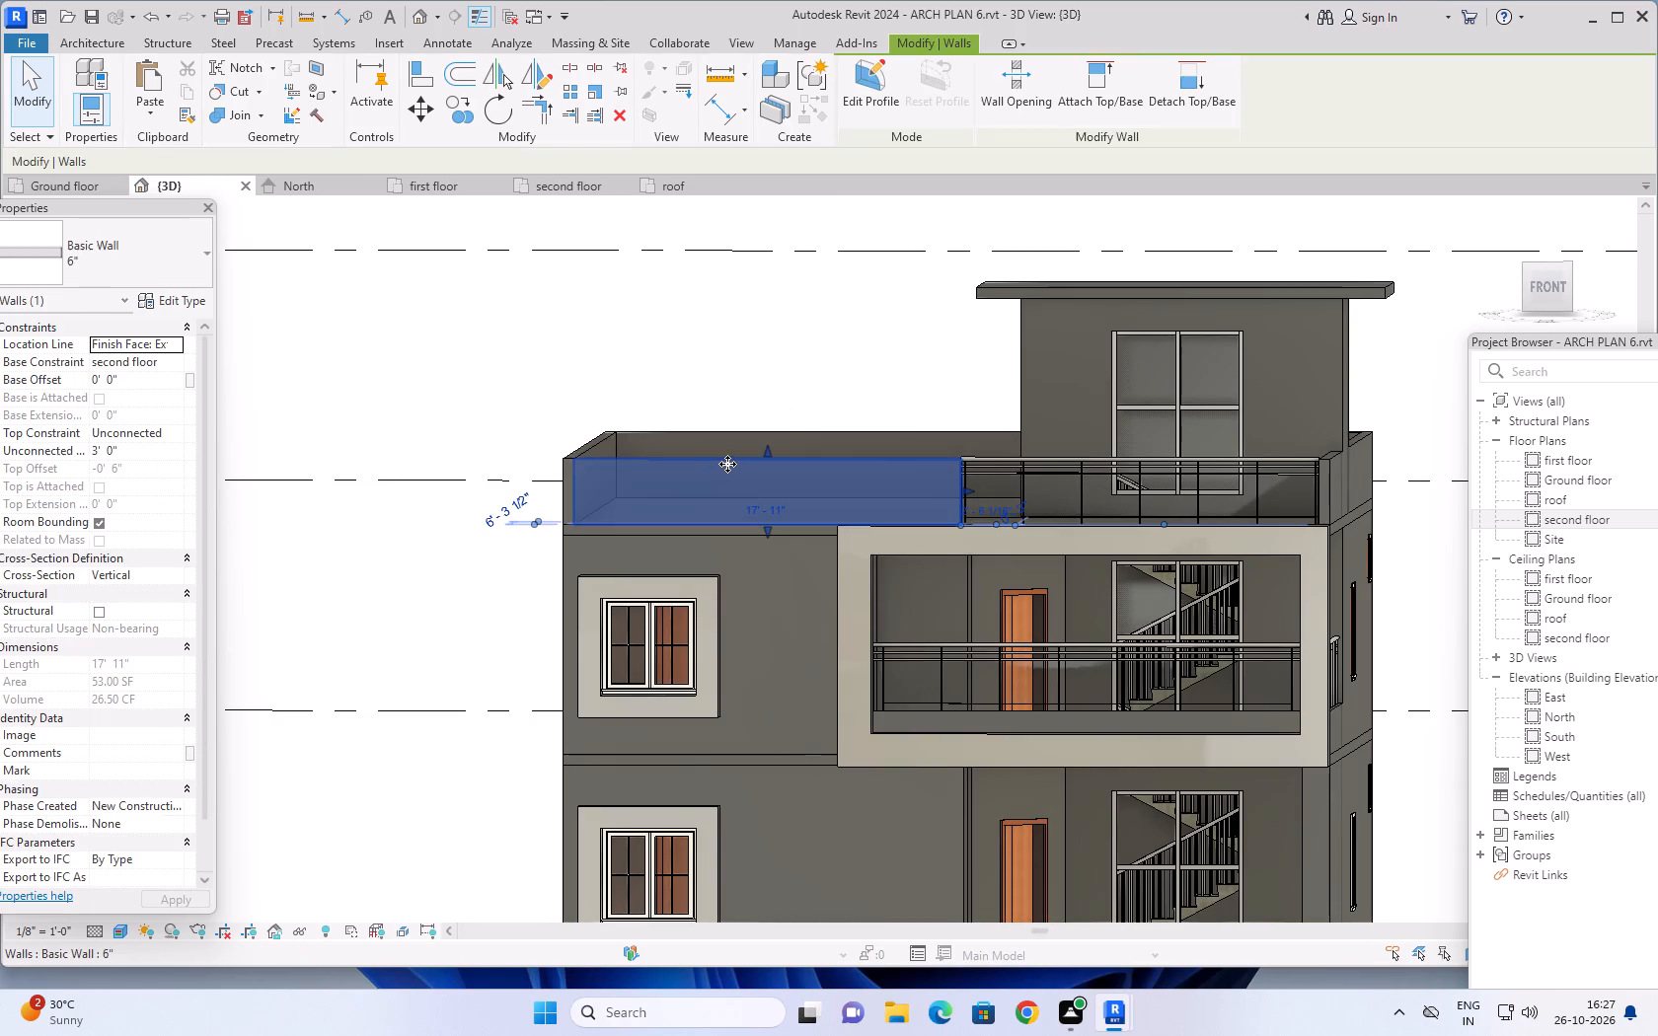
middle_click_drag(442, 317, 478, 321)
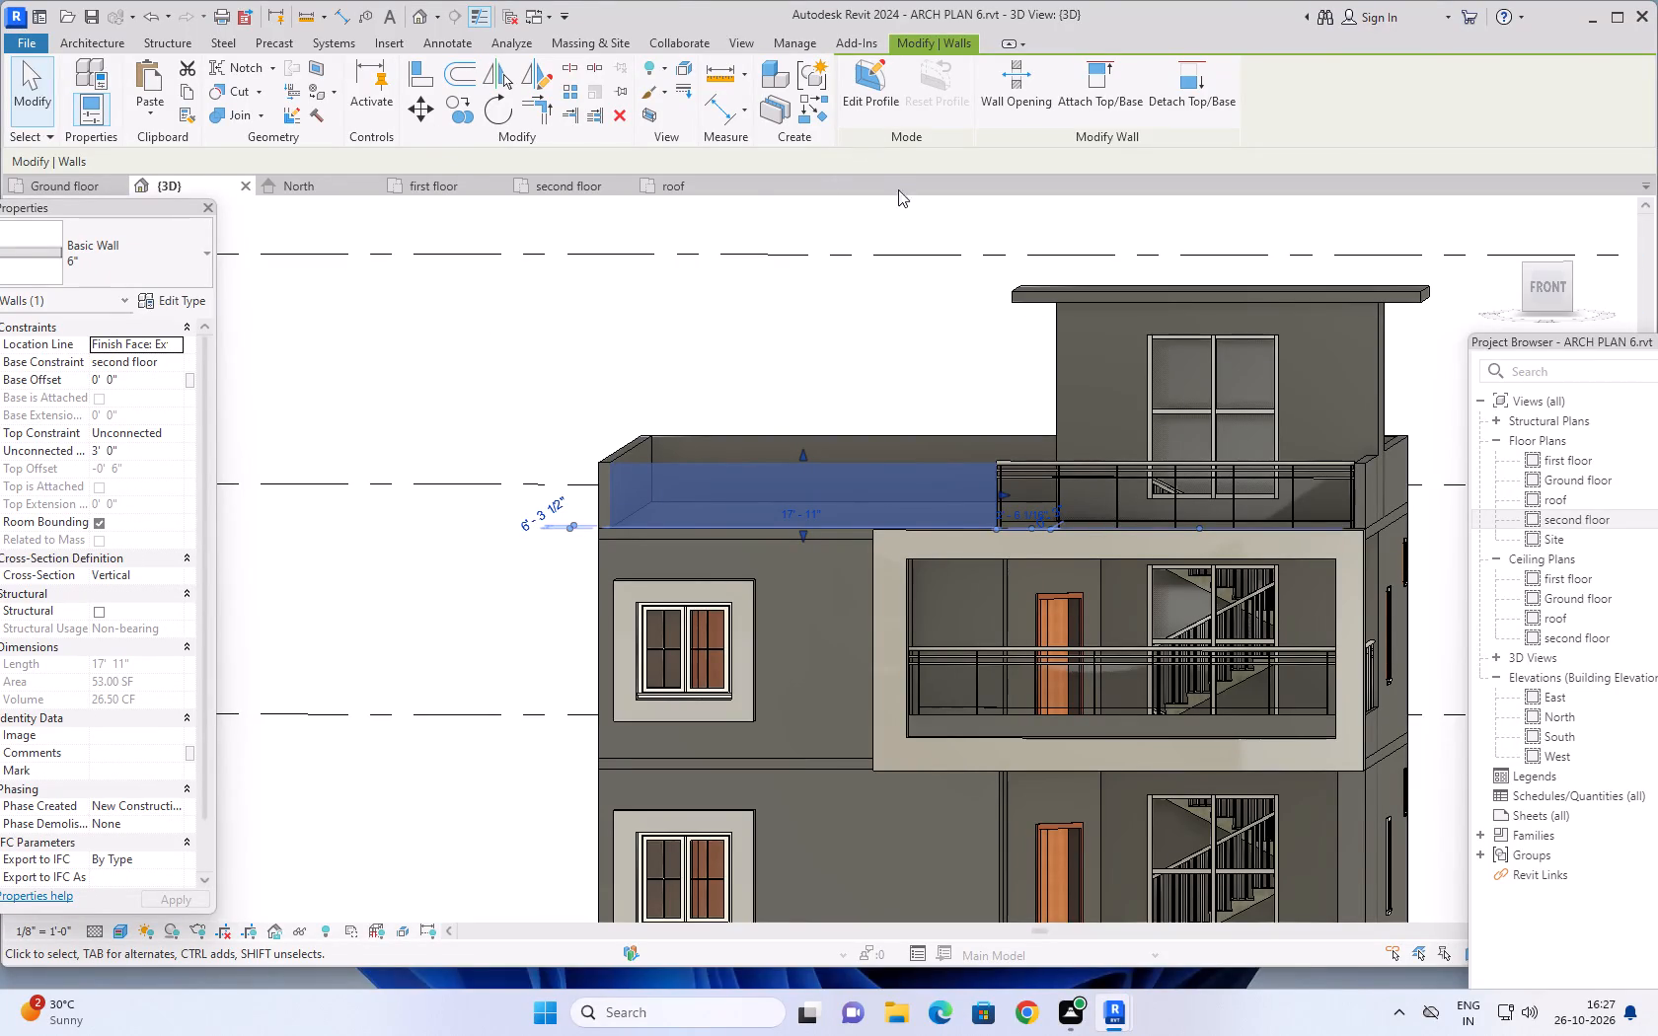
left_click(860, 90)
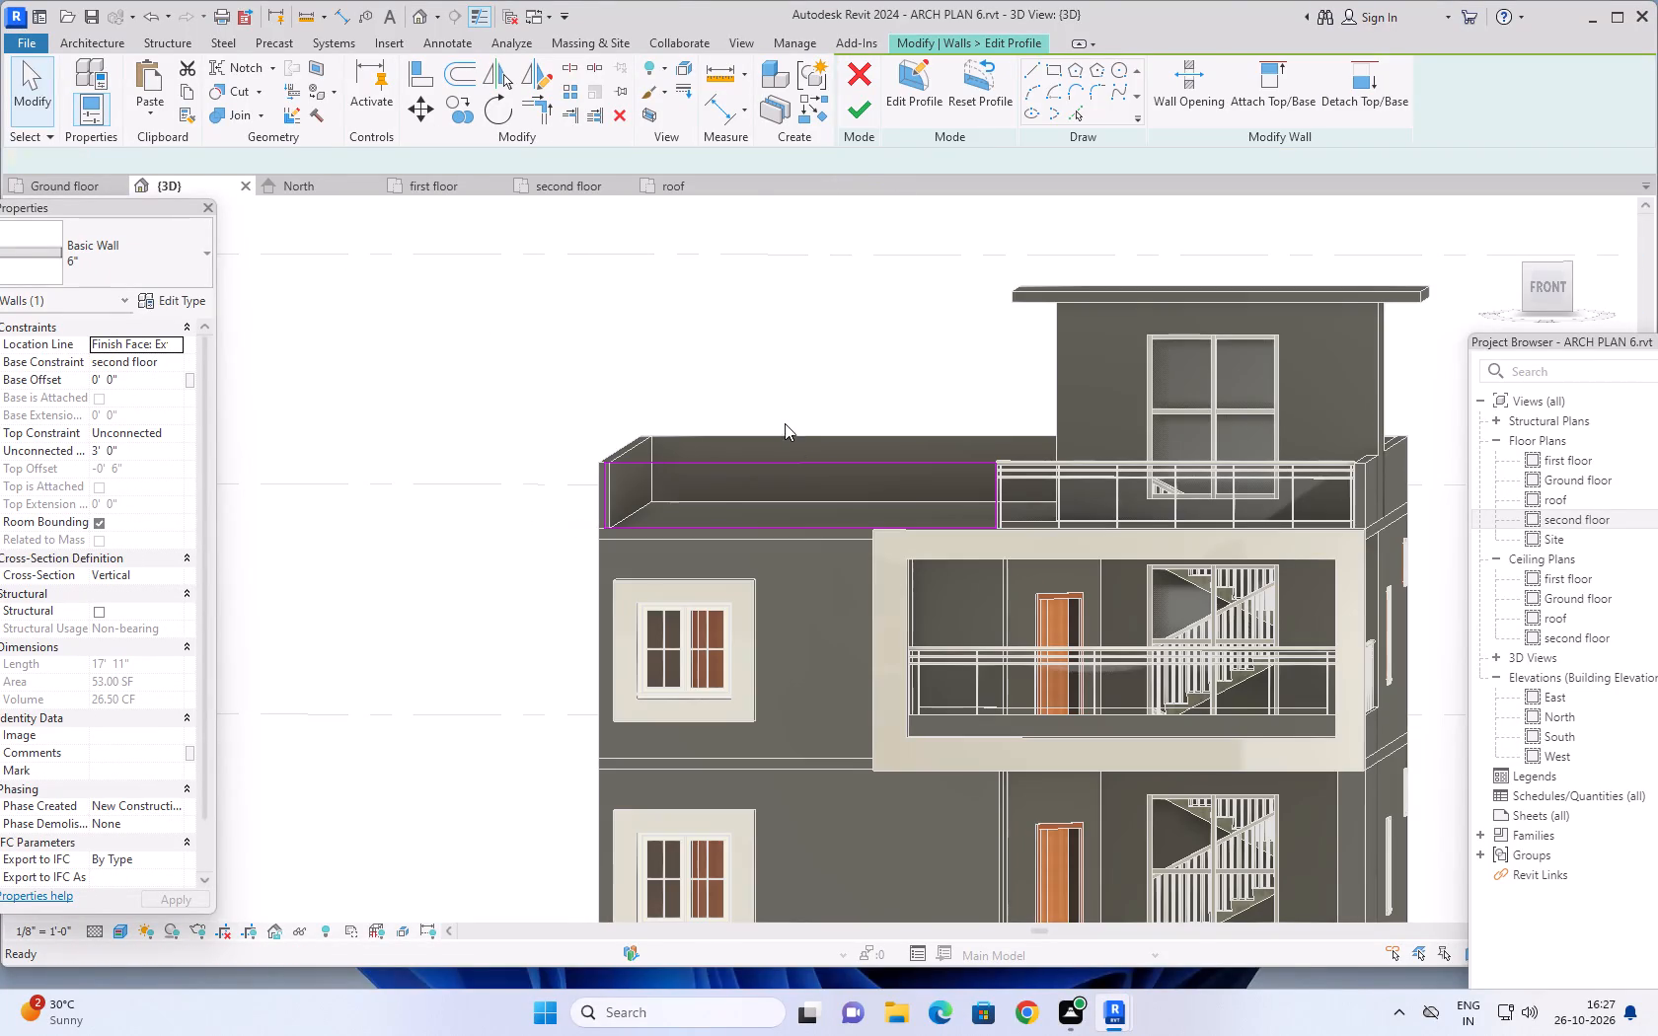
Sketch a narrow upright rectangle, about 0' 6" wide and 2' 2" high, inside the parapet profile near its left end.
middle_click_drag(578, 313, 589, 301, "shift")
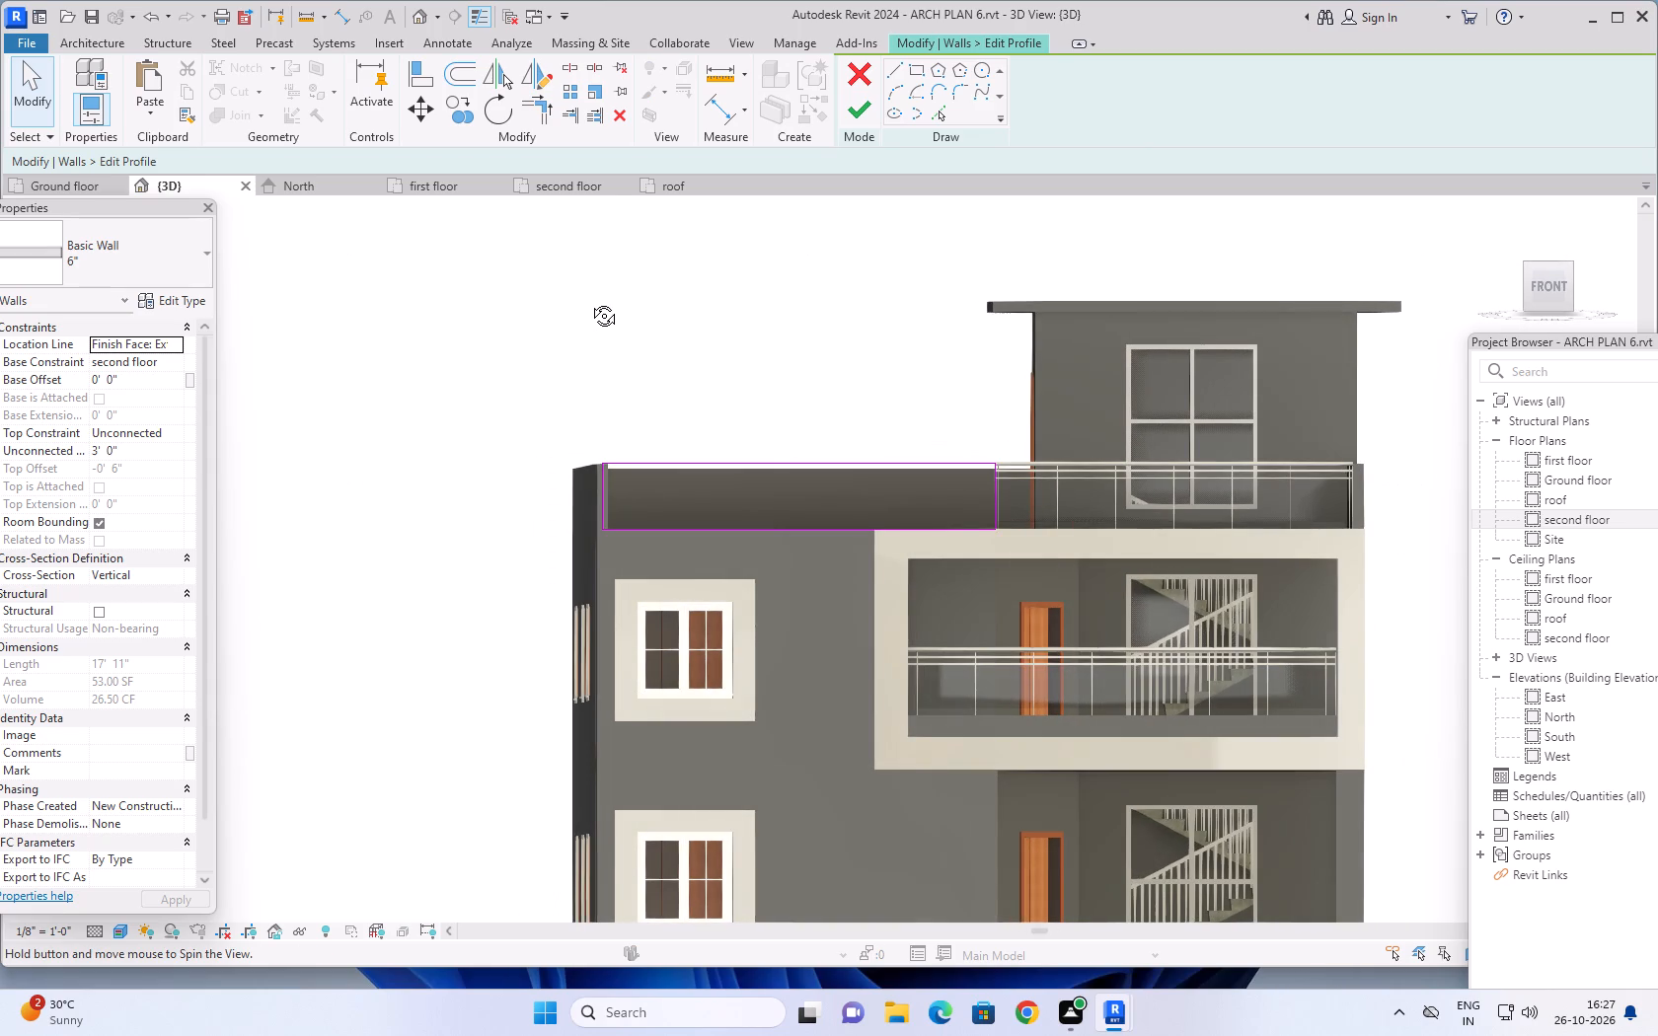
middle_click_drag(589, 301, 588, 304, "shift")
left_click(1551, 281)
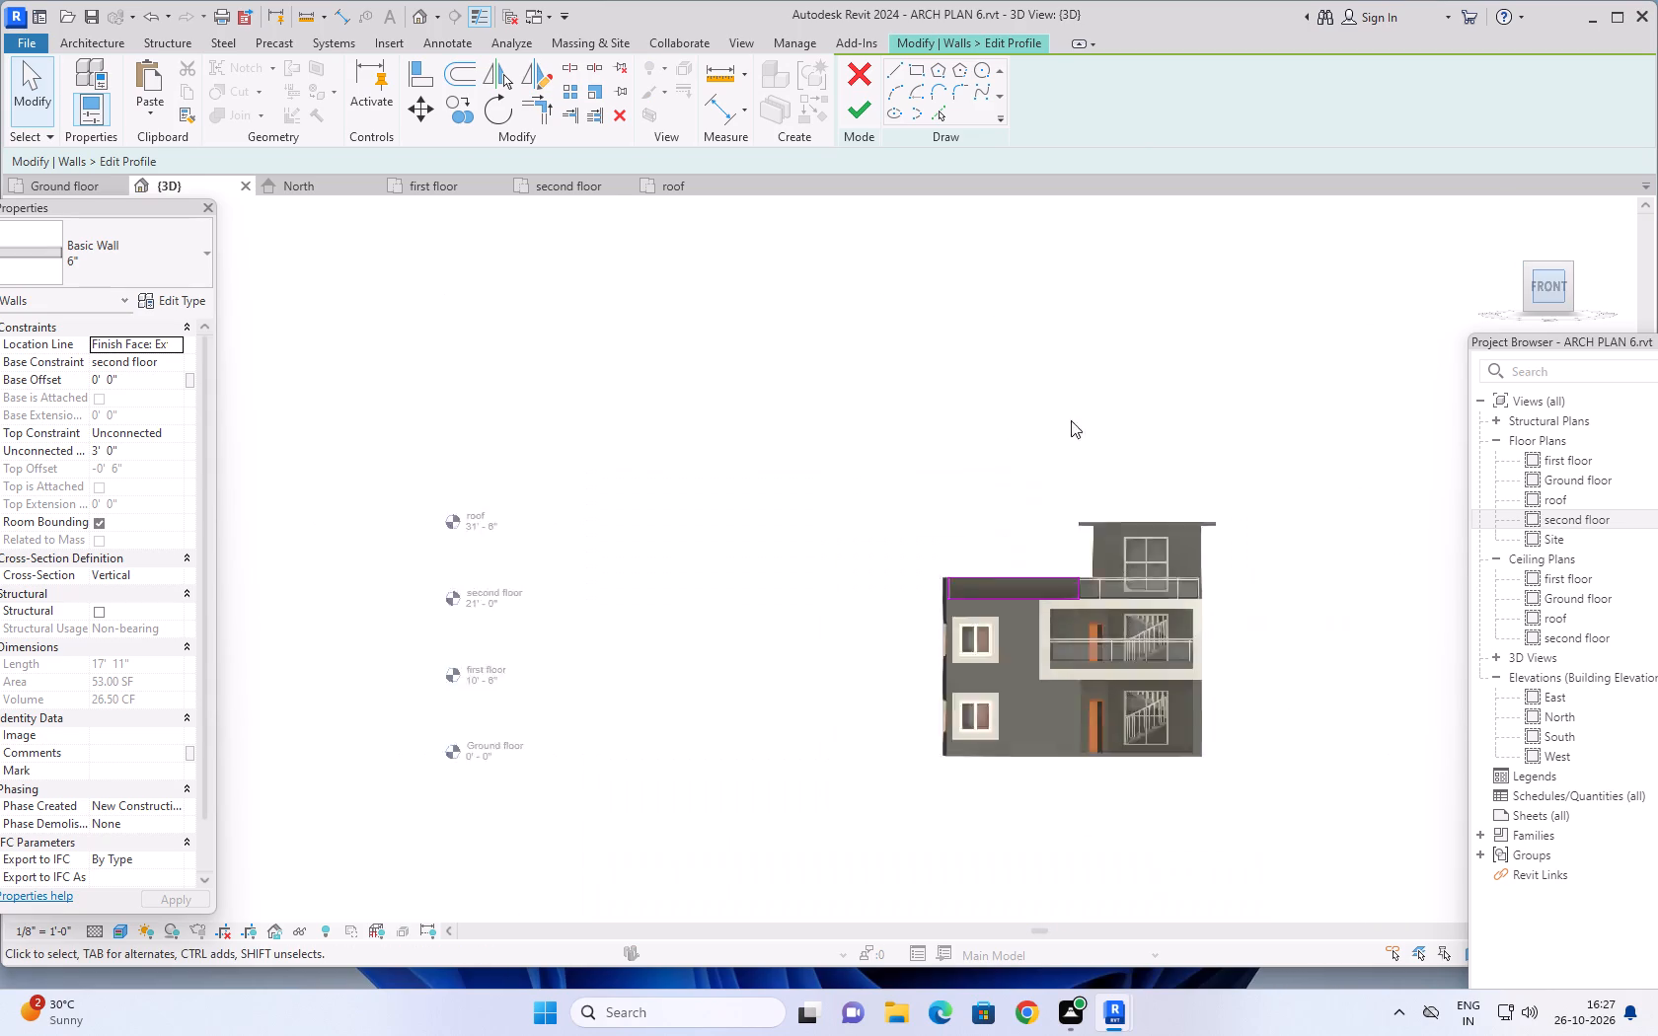
scroll(833, 538, "up", 8)
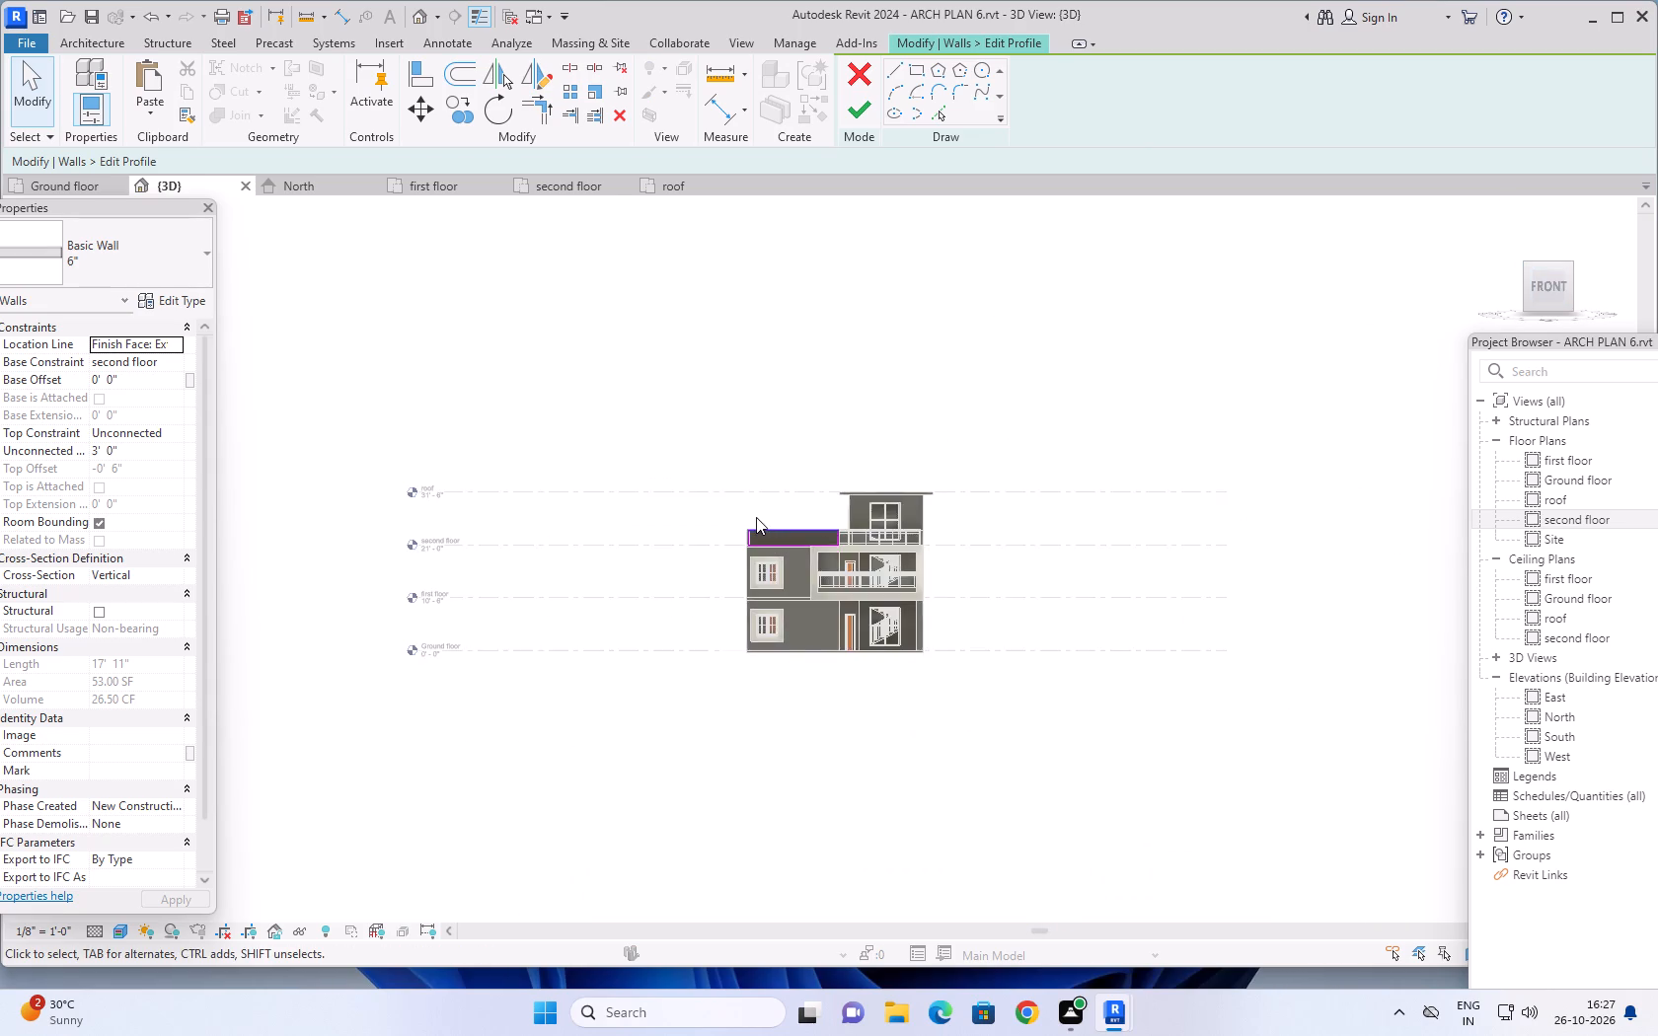
scroll(756, 517, "up", 8)
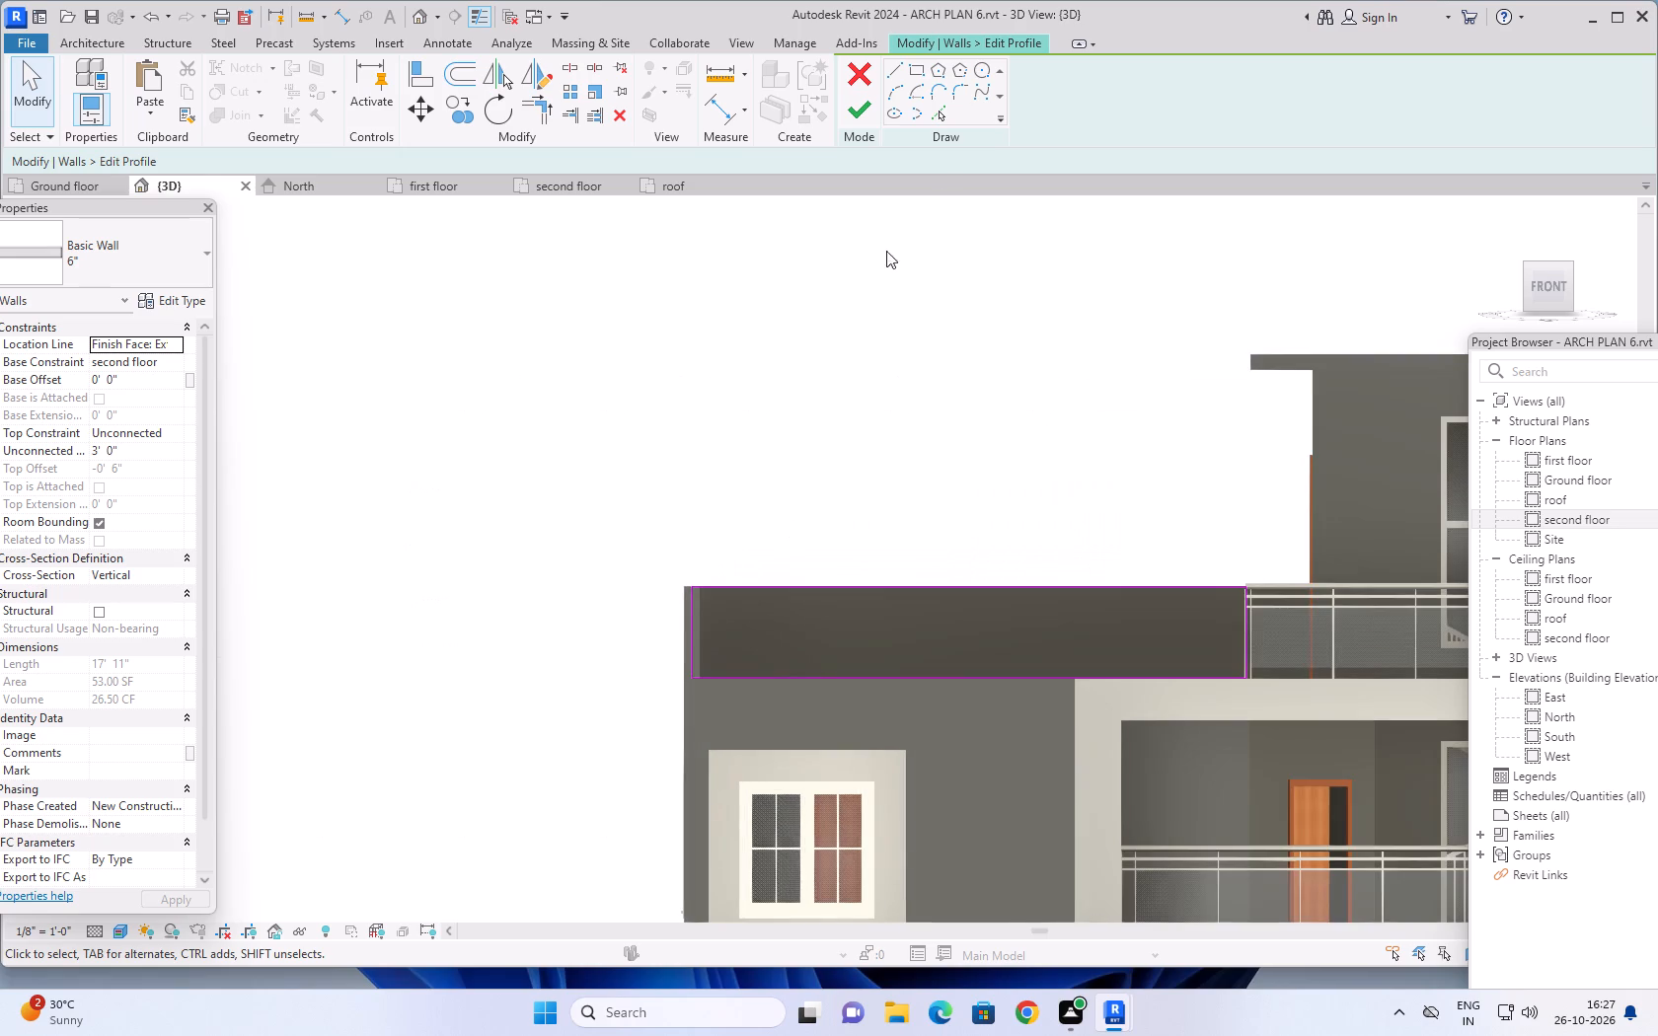
left_click(919, 70)
scroll(719, 613, "up", 1)
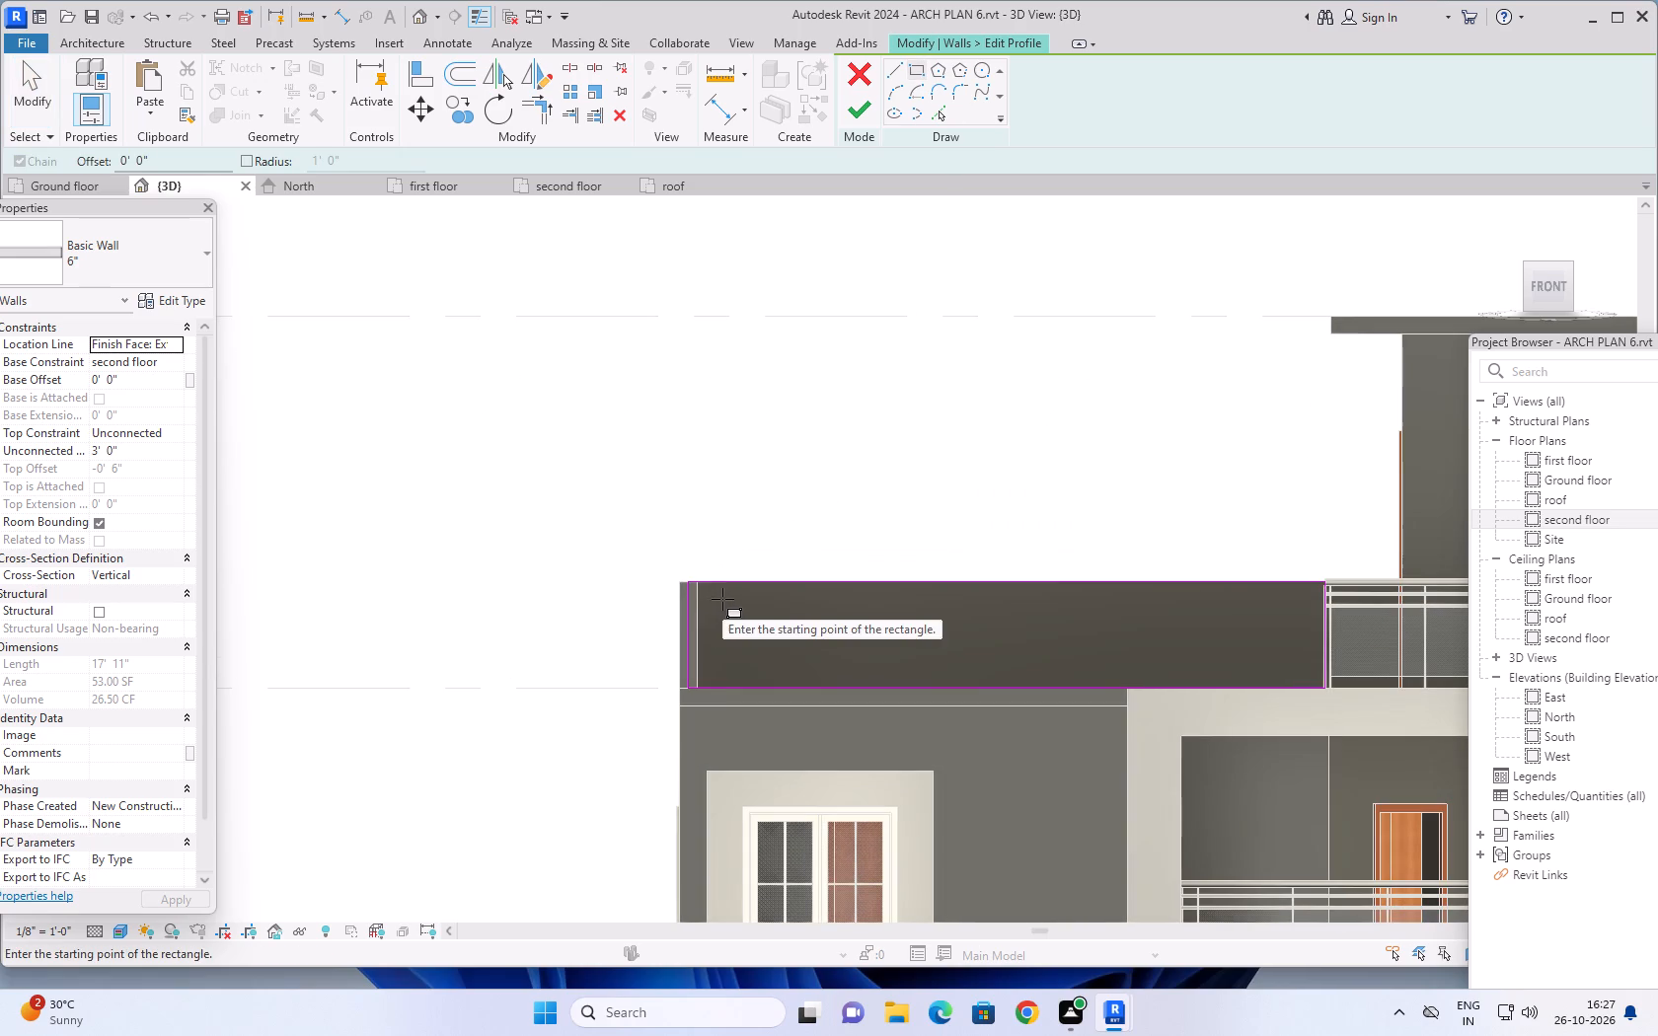
left_click(727, 598)
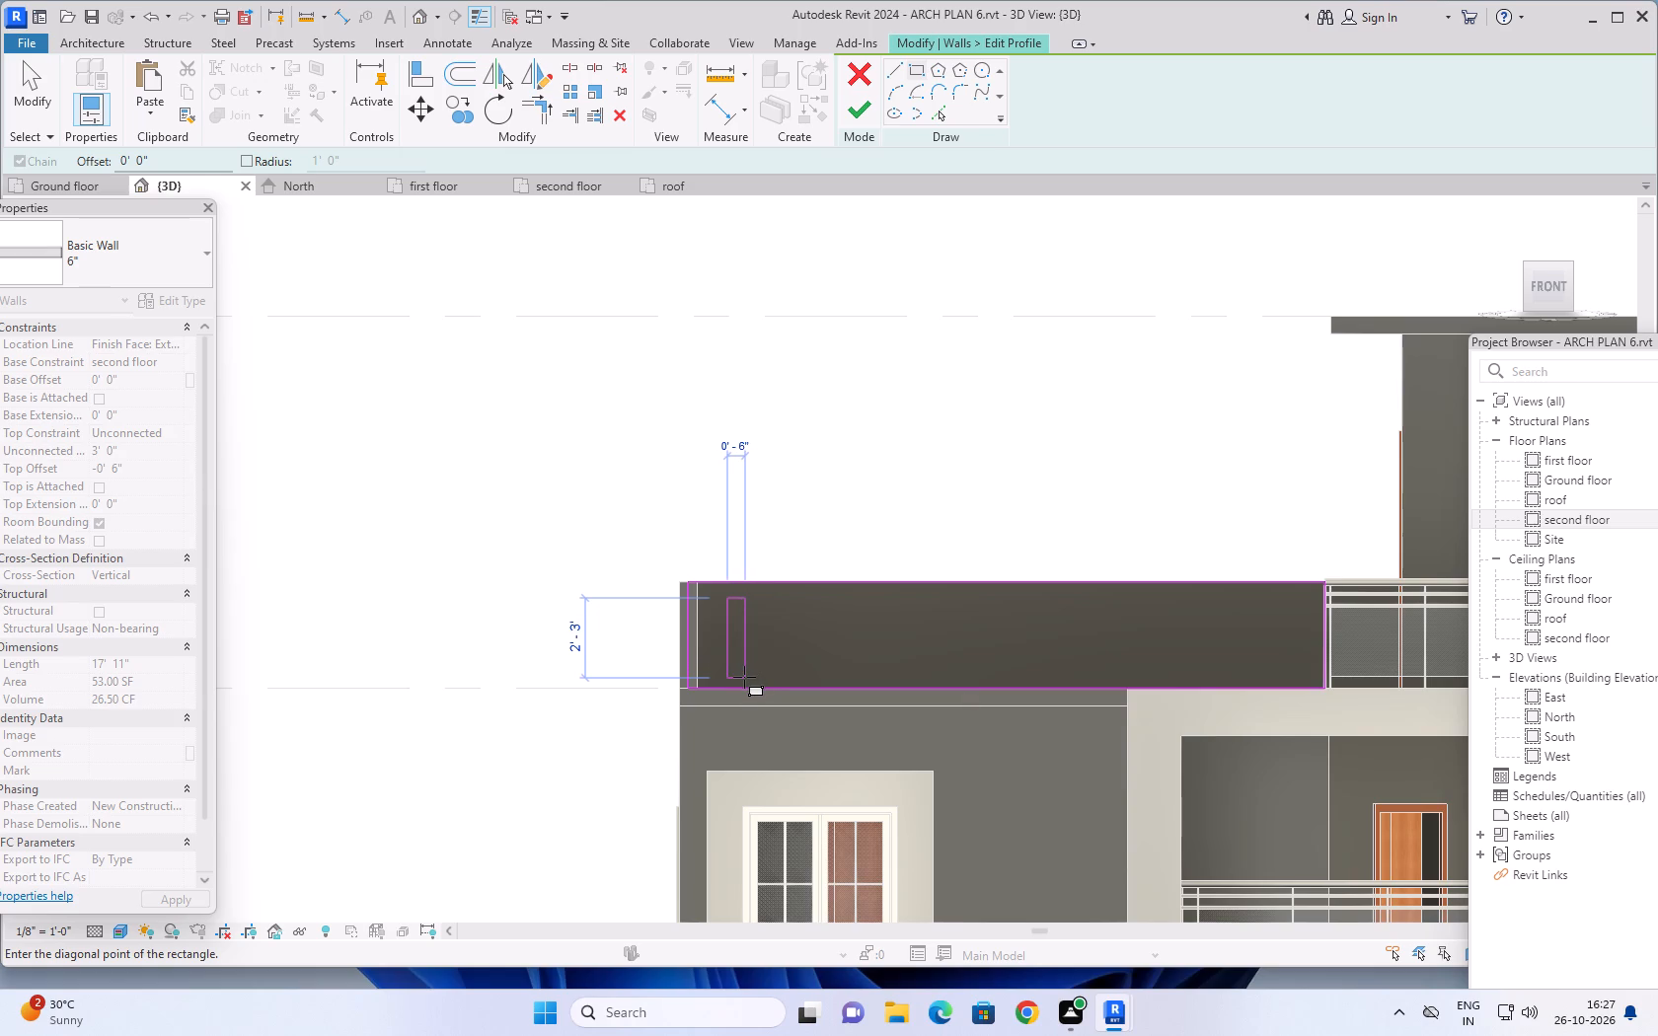
left_click(745, 674)
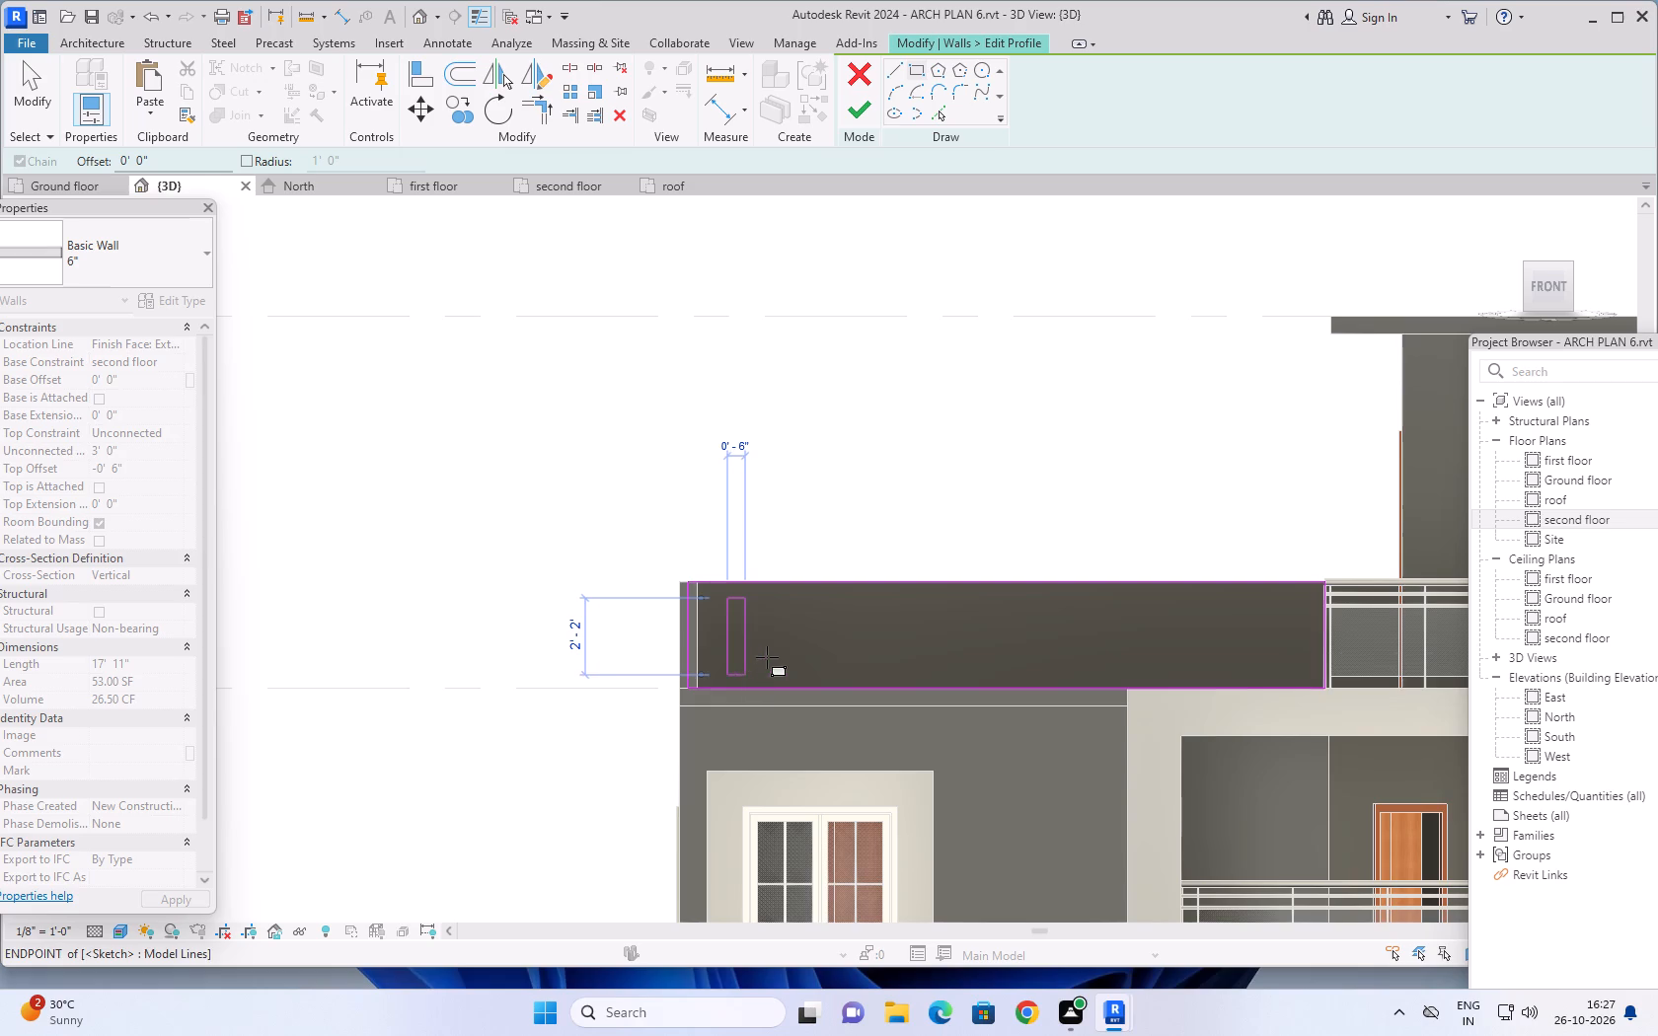
key("Escape")
key("Escape")
key("Escape")
Copy the narrow upright rectangle three times along the parapet profile, spacing the copies about 1' 0" apart.
scroll(746, 601, "up", 2)
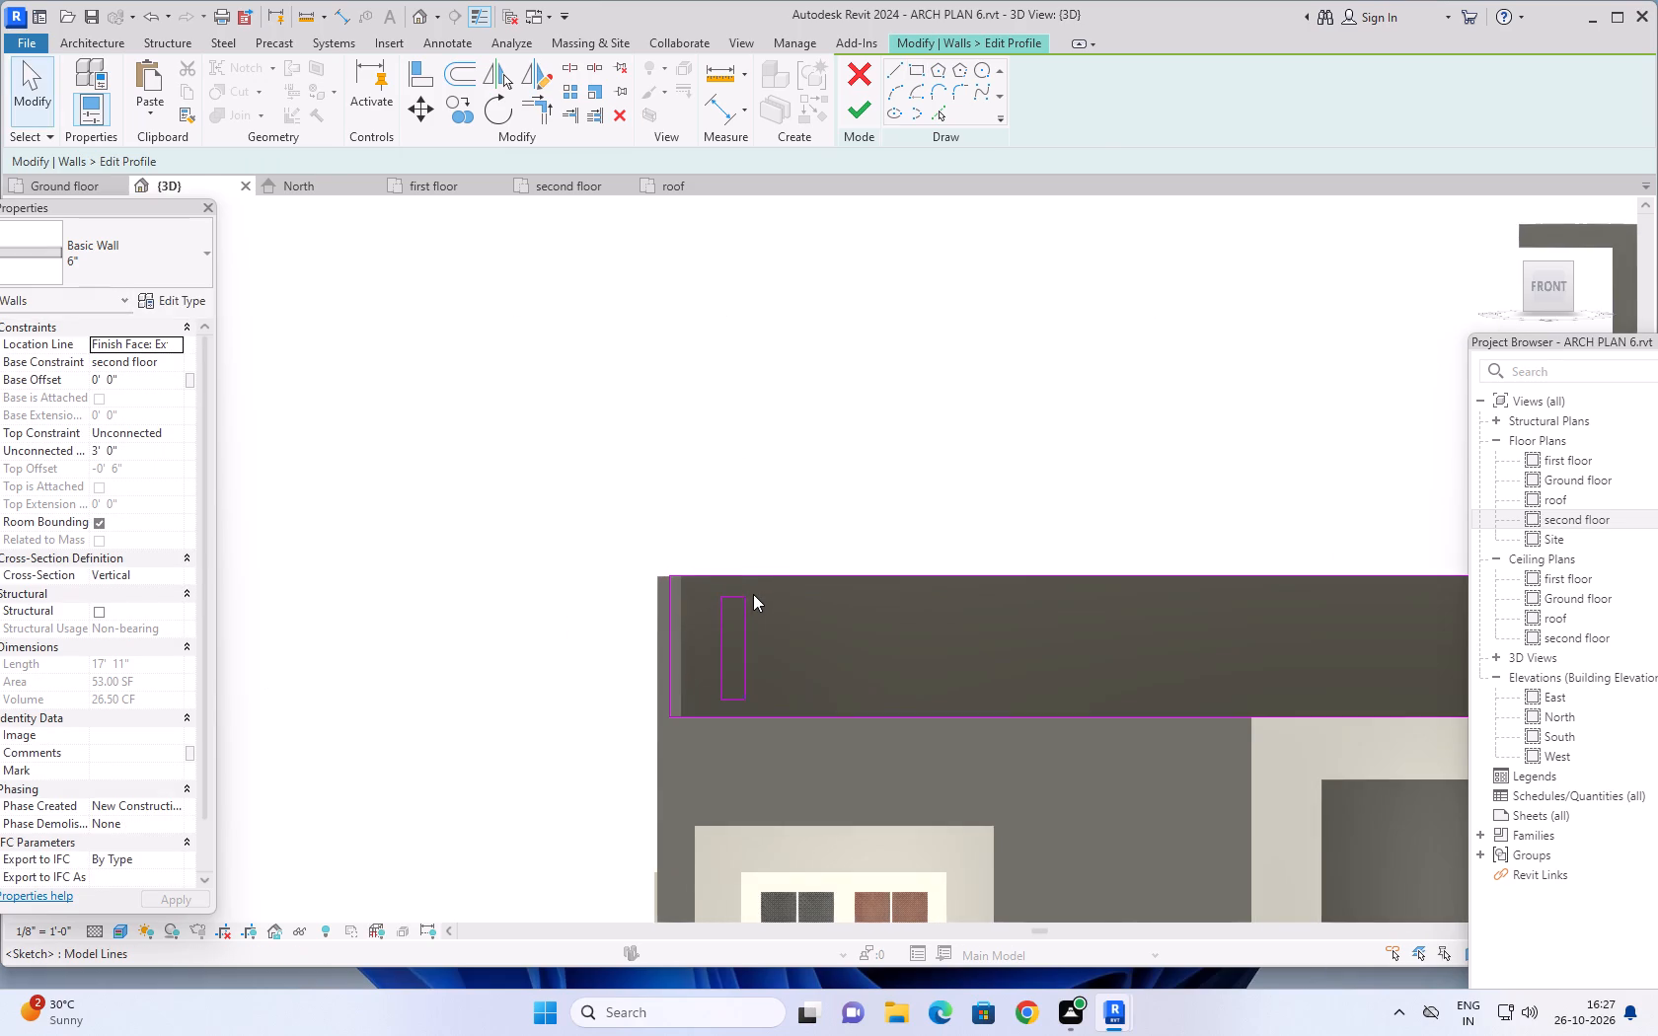
left_click_drag(754, 586, 717, 702)
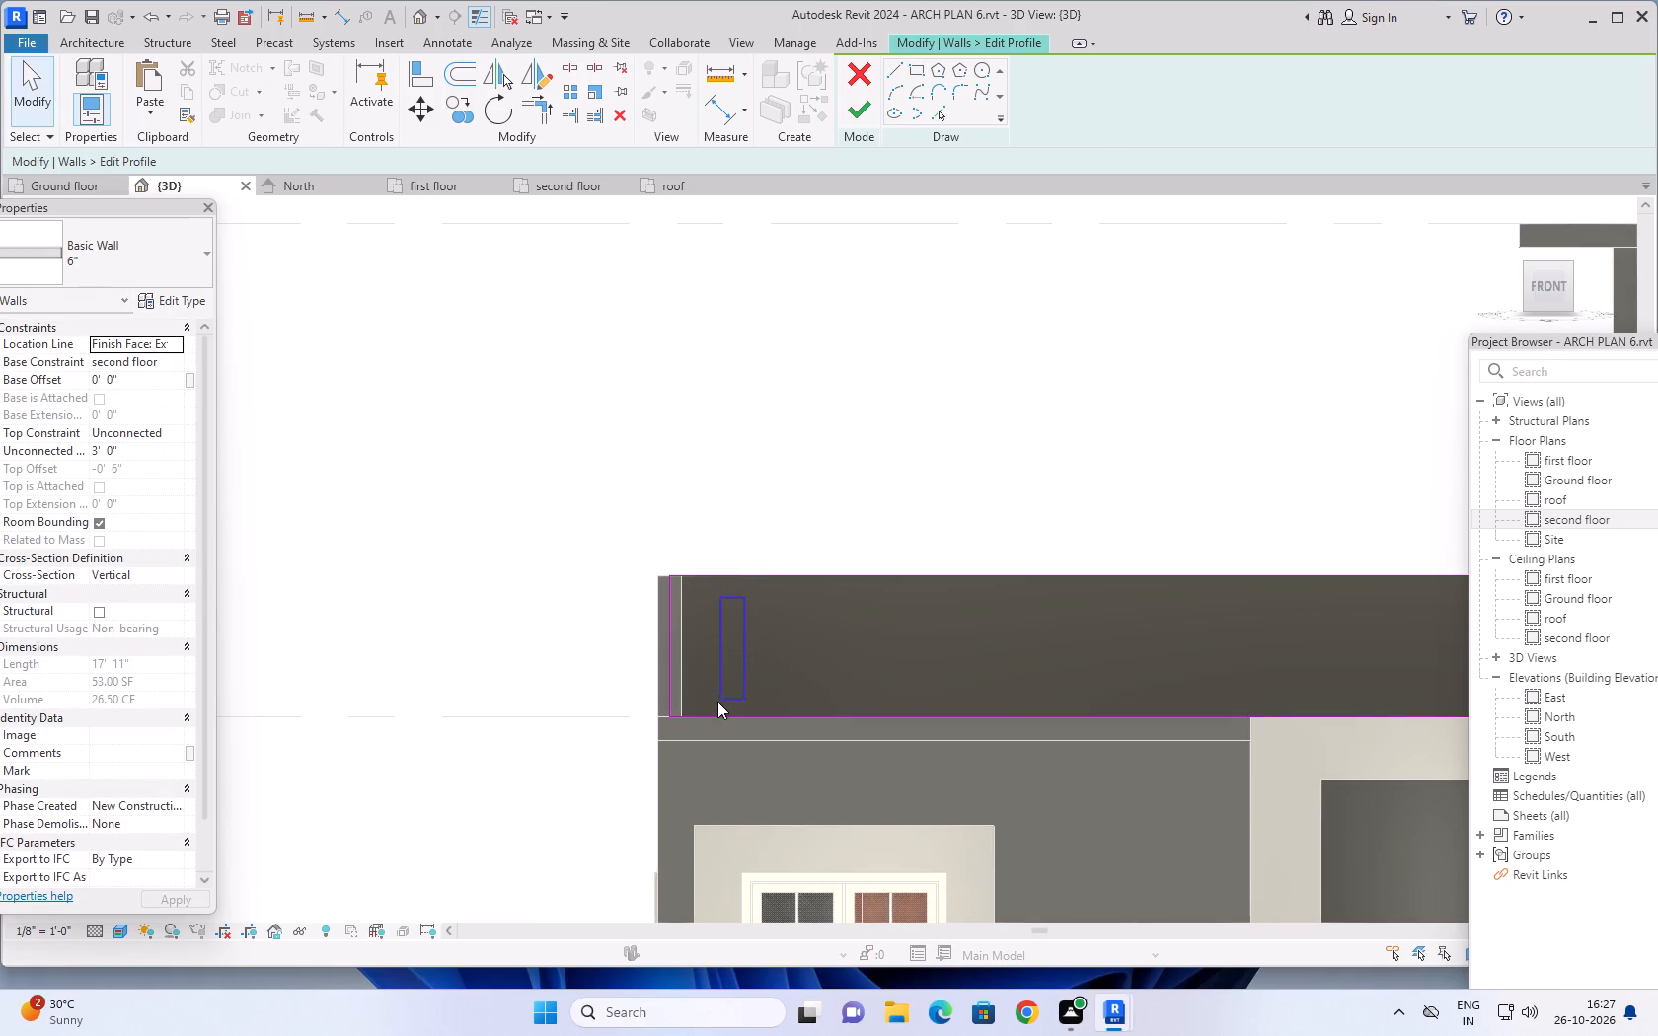
left_click_drag(717, 702, 716, 702)
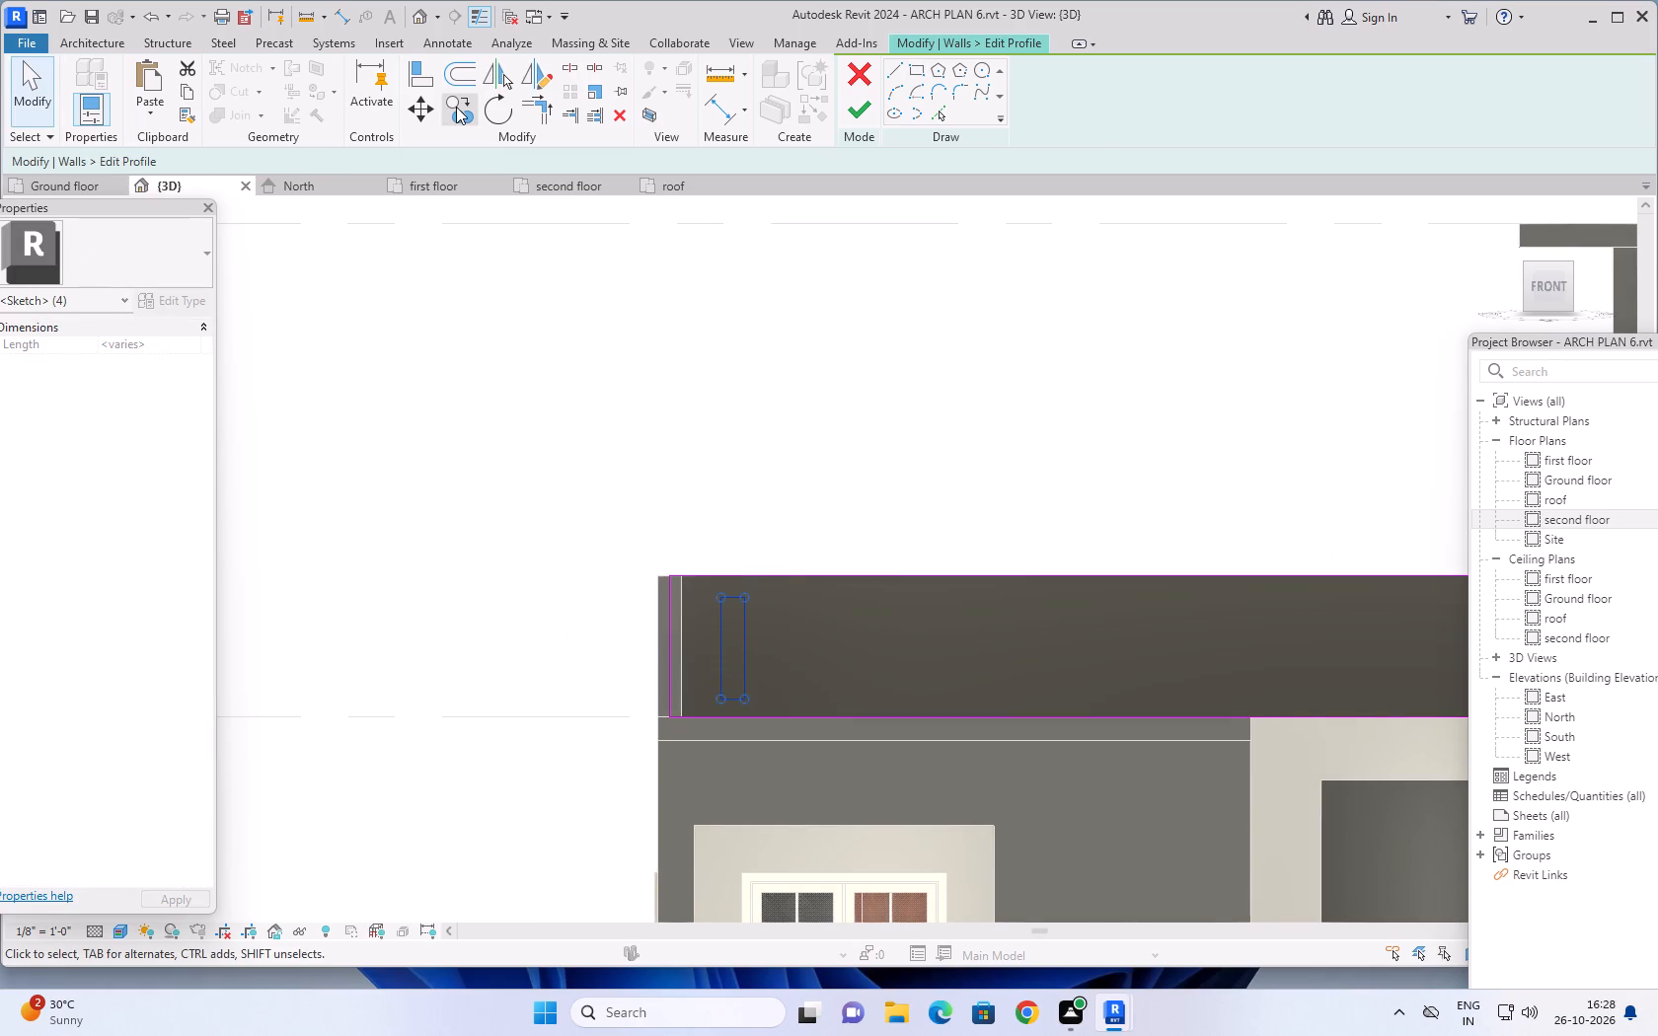
left_click(456, 107)
left_click(717, 698)
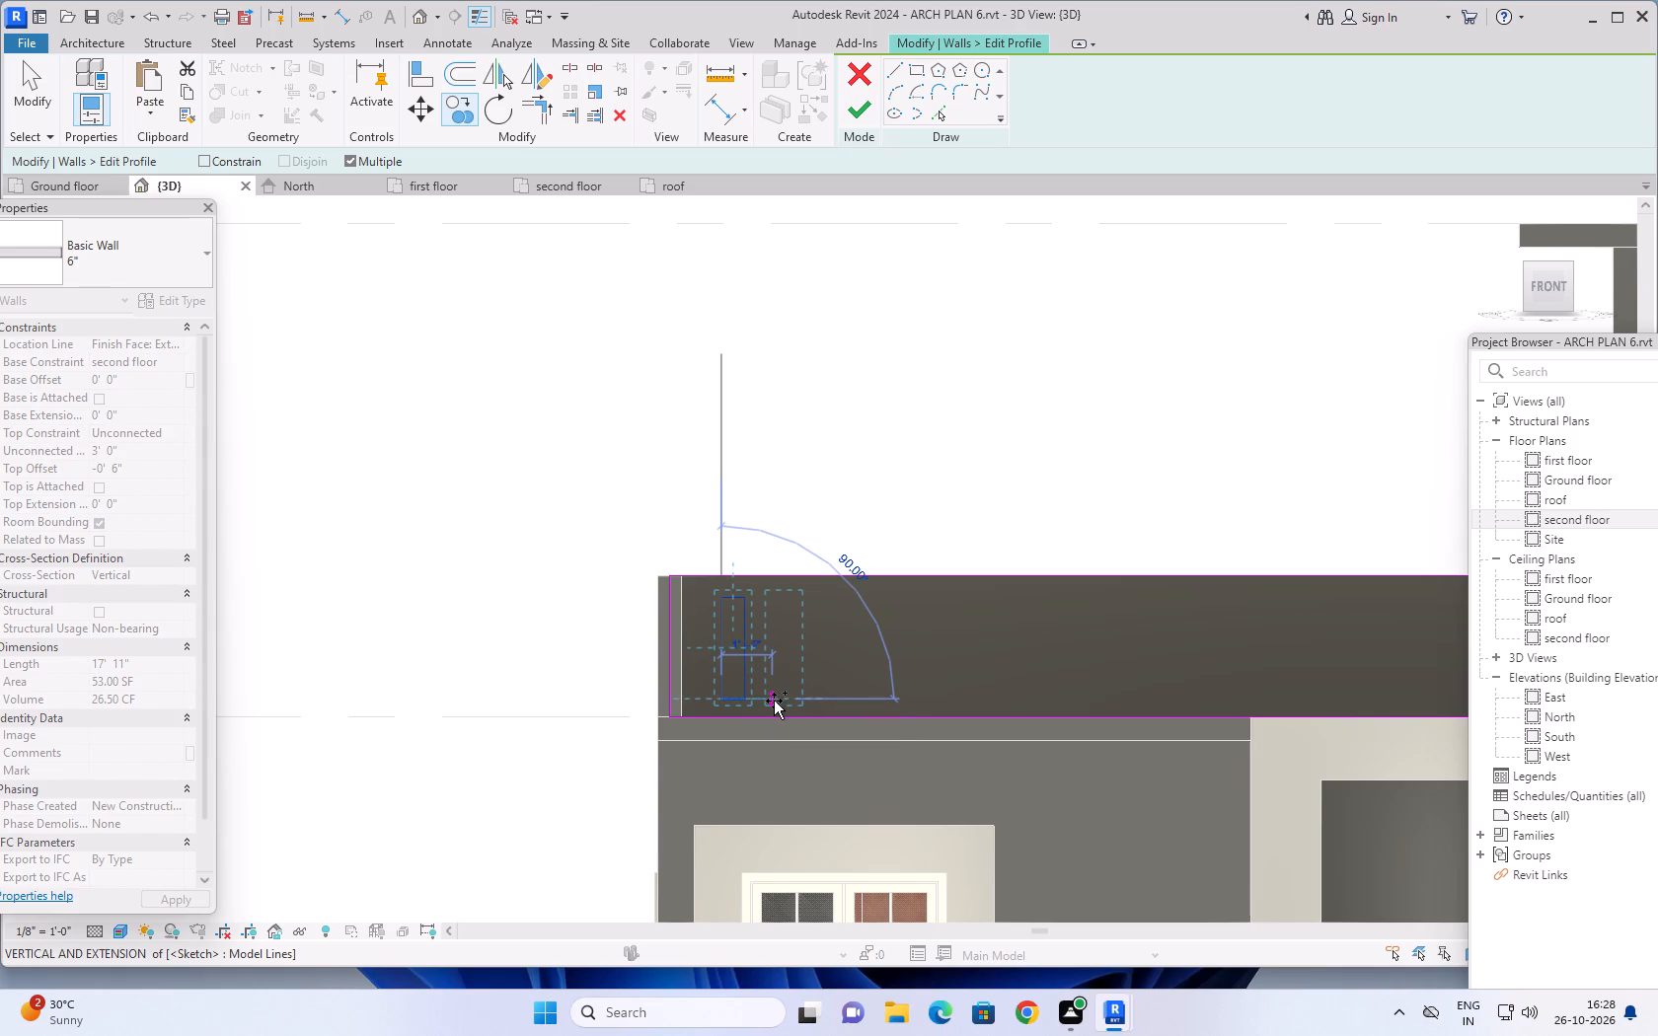
scroll(774, 701, "up", 3)
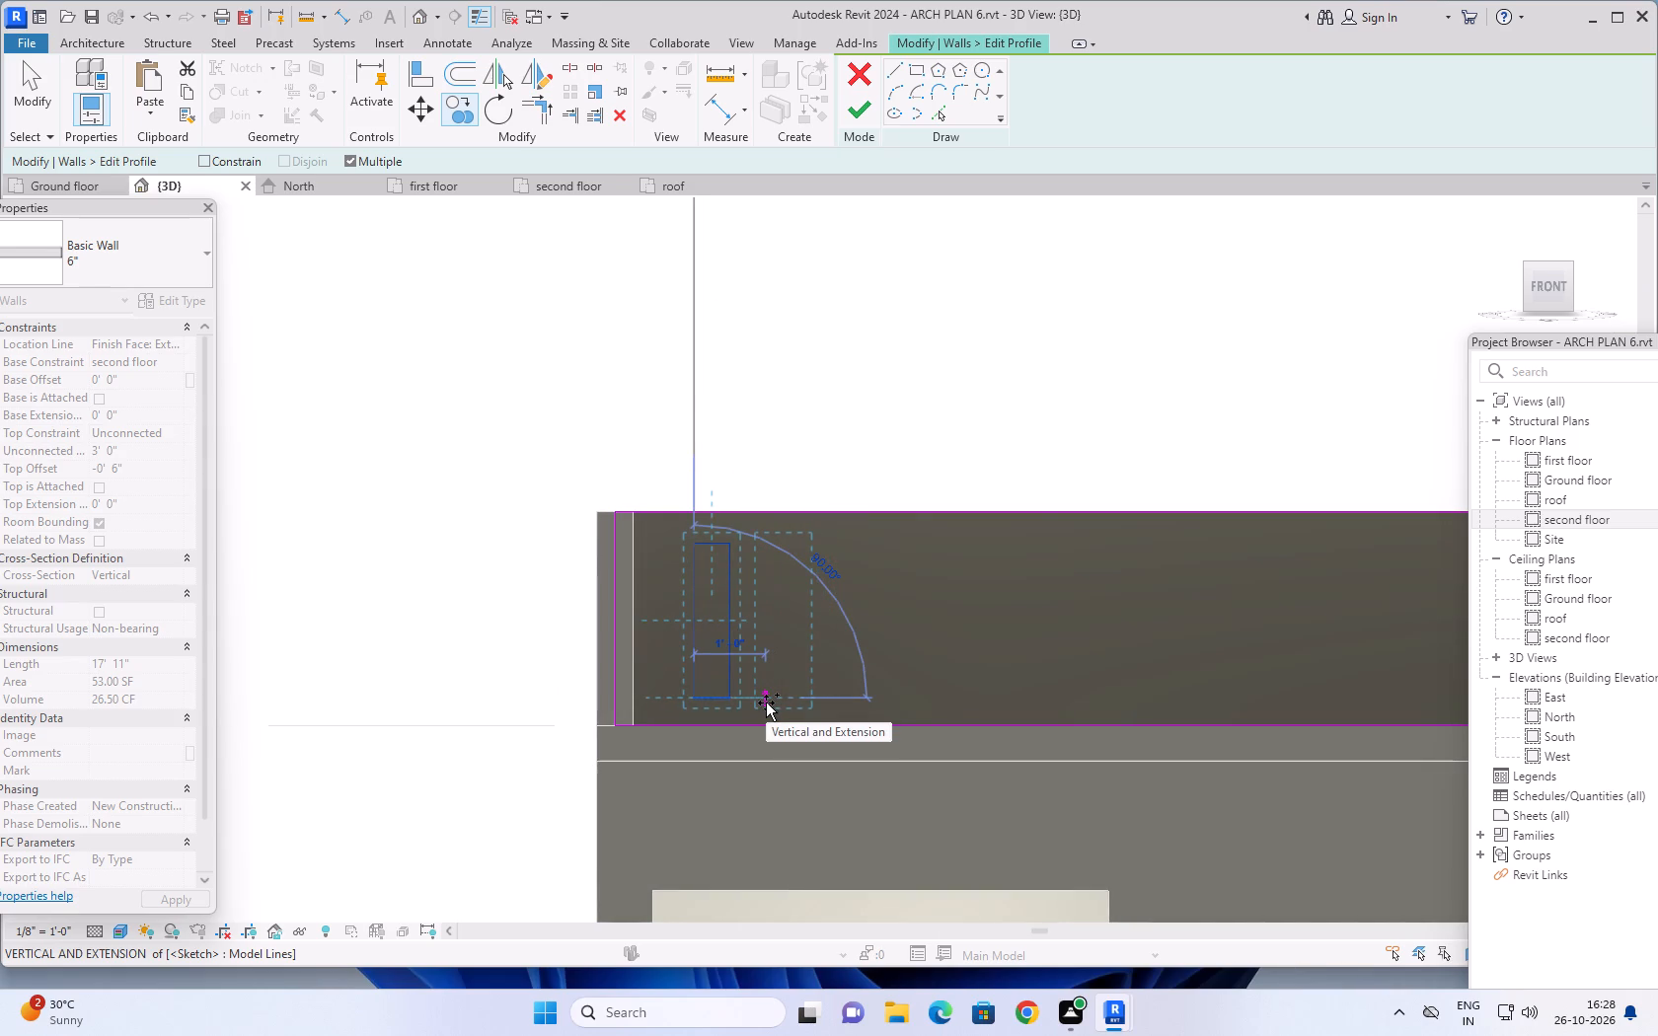
left_click(766, 703)
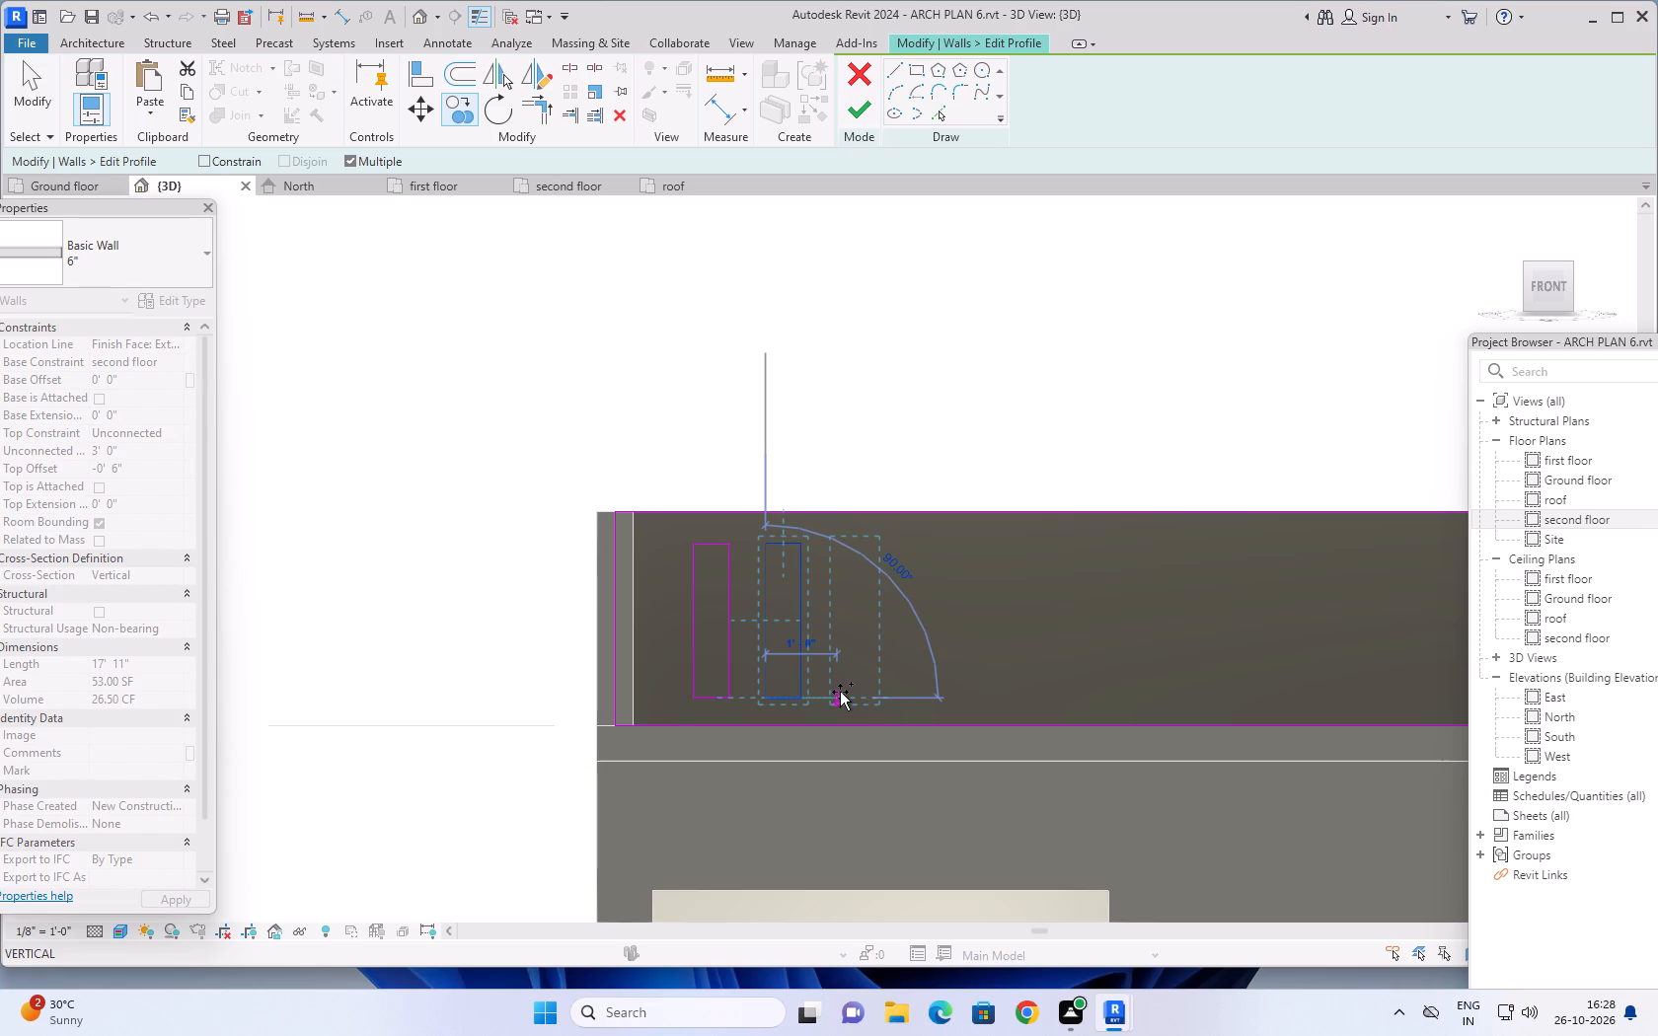
left_click(840, 692)
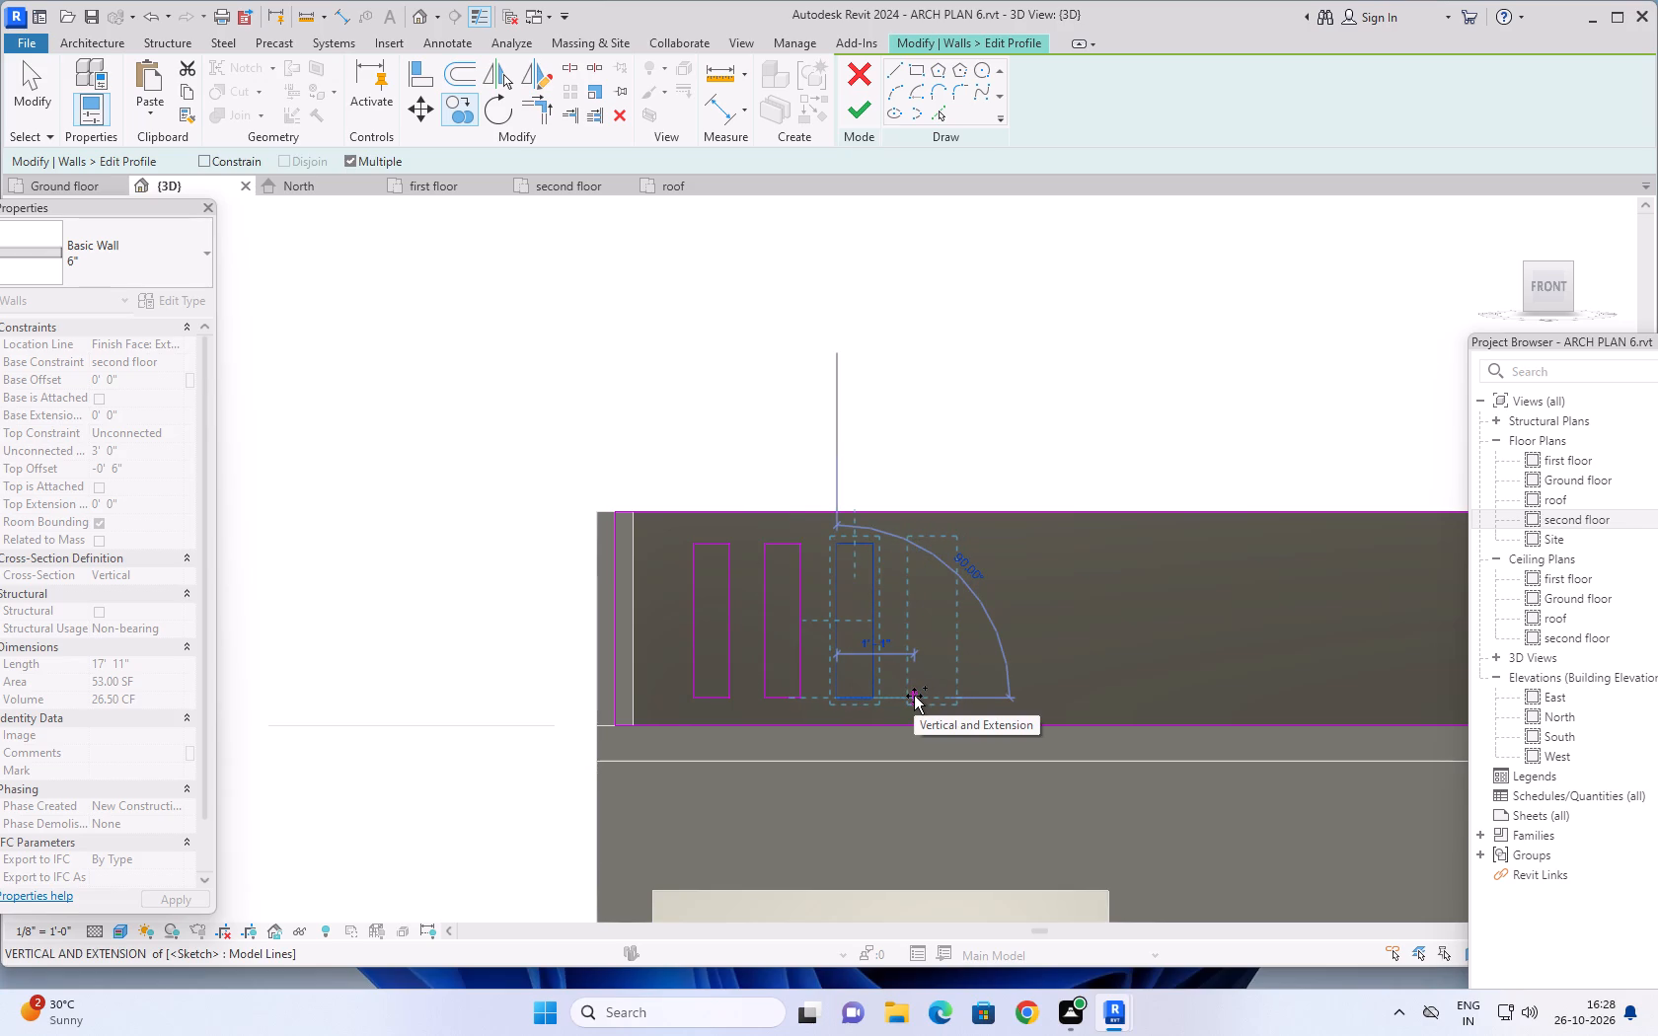
left_click(906, 697)
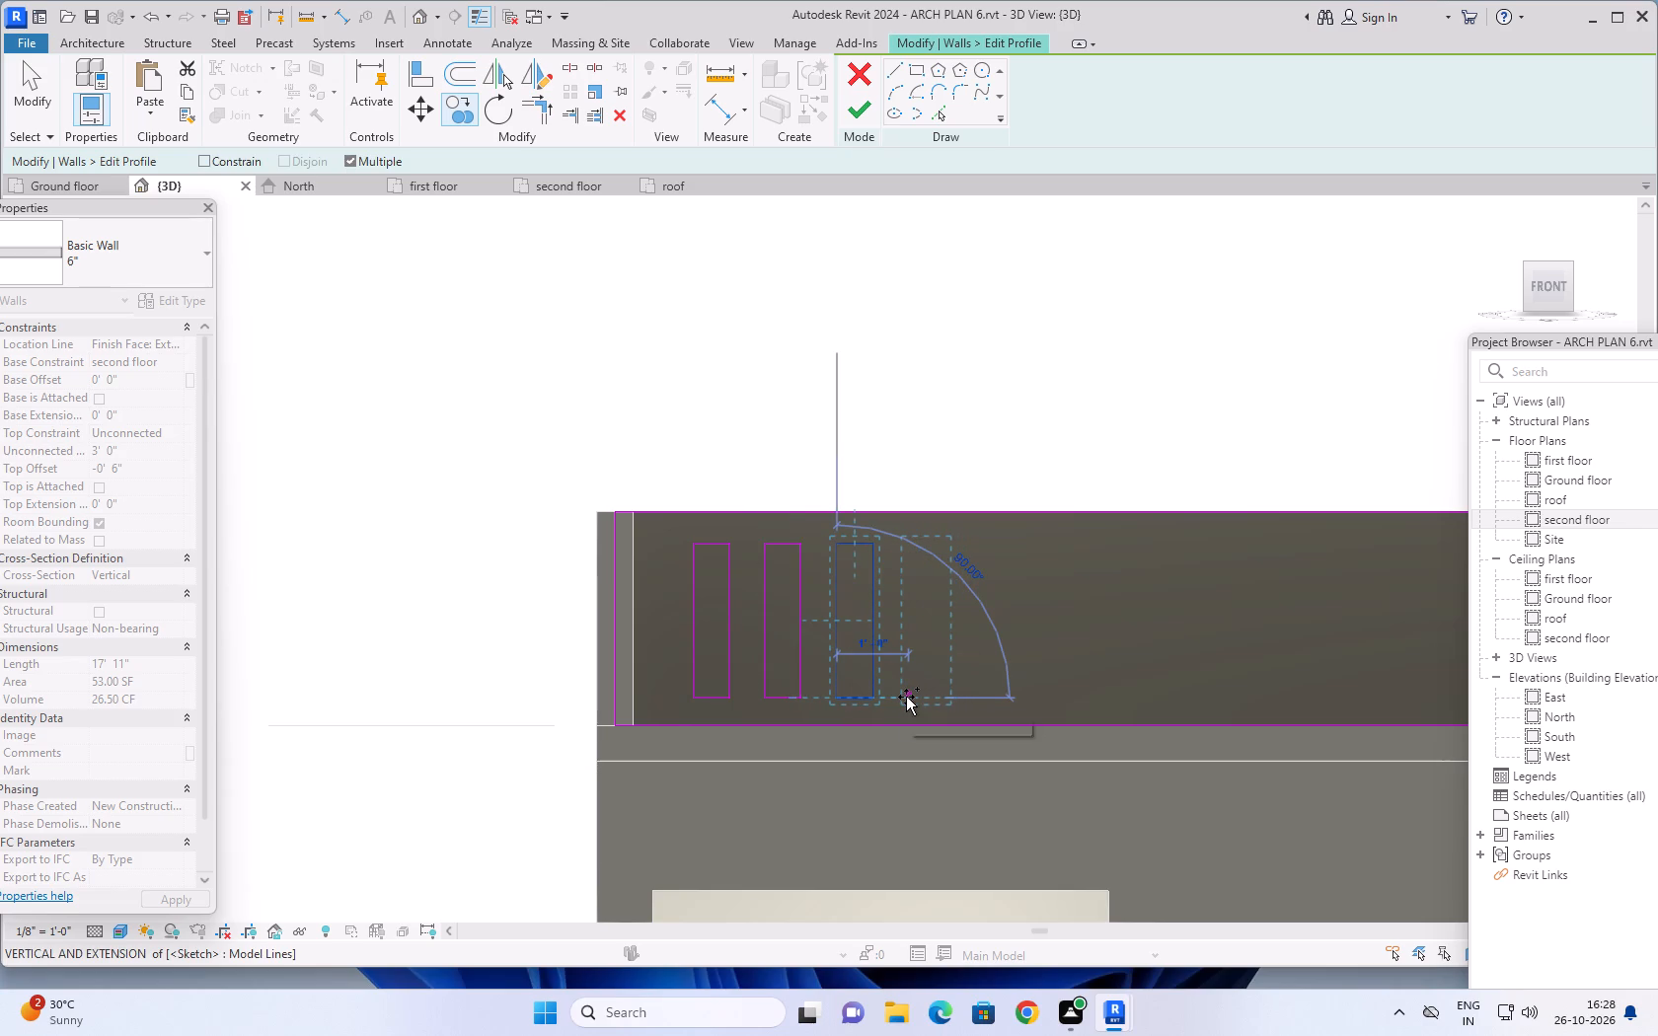
Add three more copies of the upright rectangle about 1' 0" apart, continuing the row toward the balcony railing.
scroll(1009, 694, "down", 5)
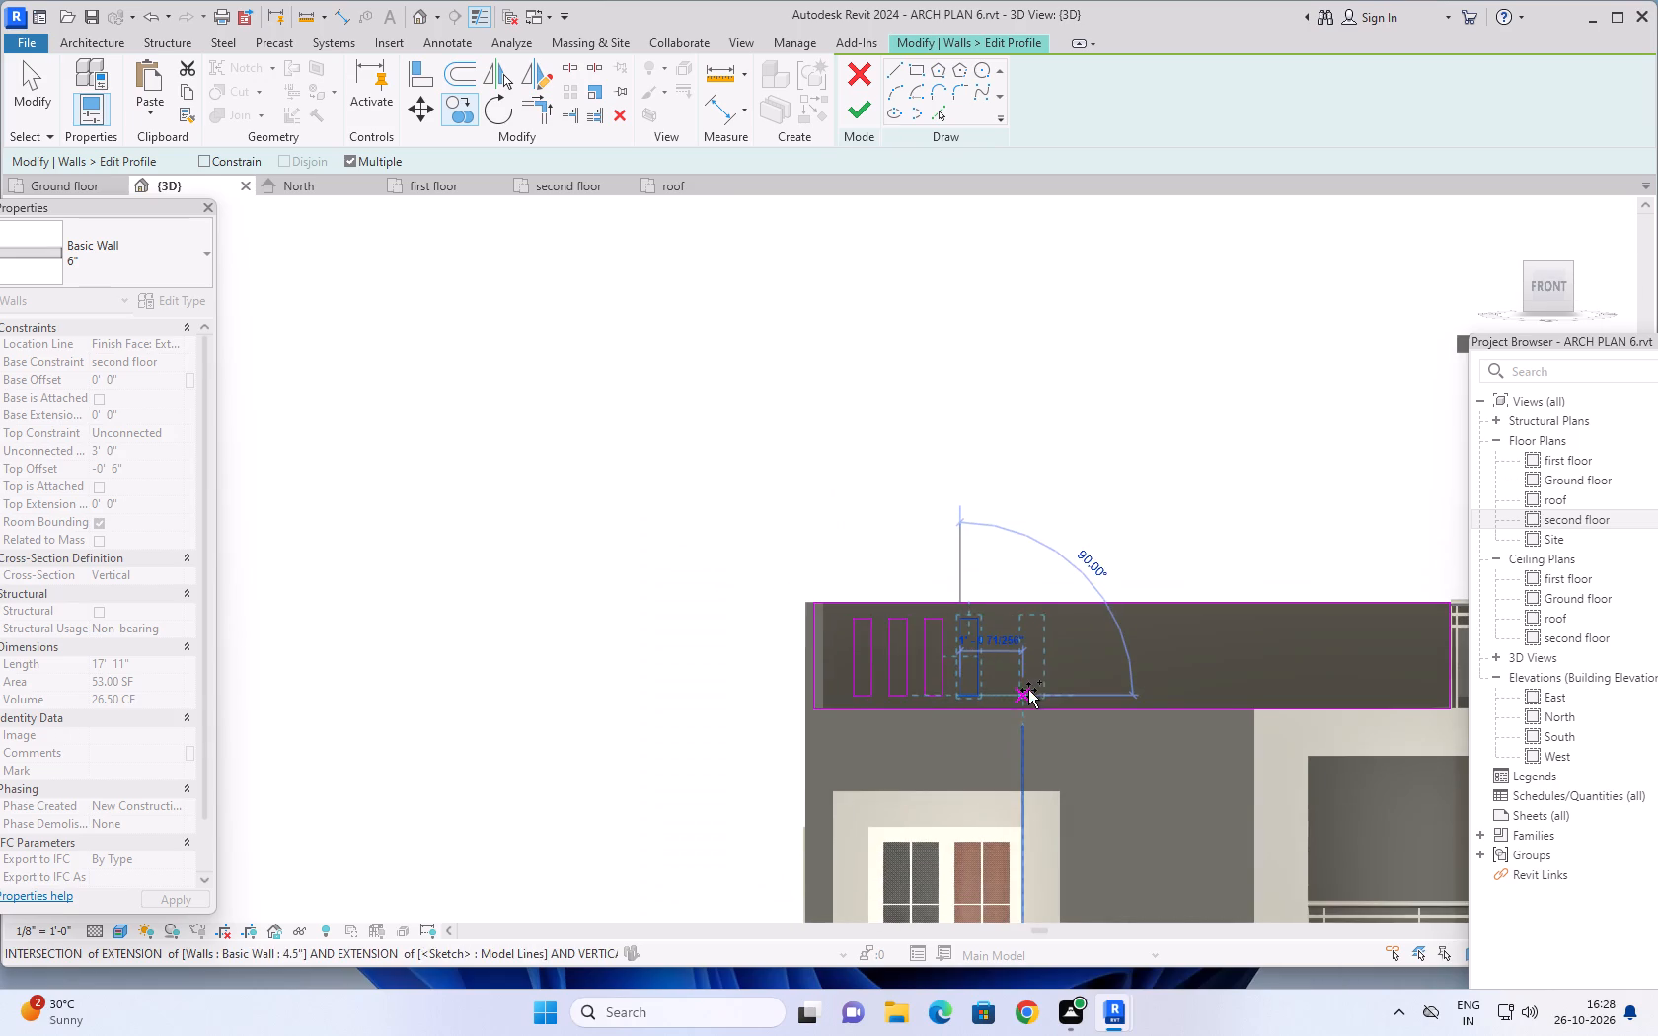
scroll(1035, 690, "down", 2)
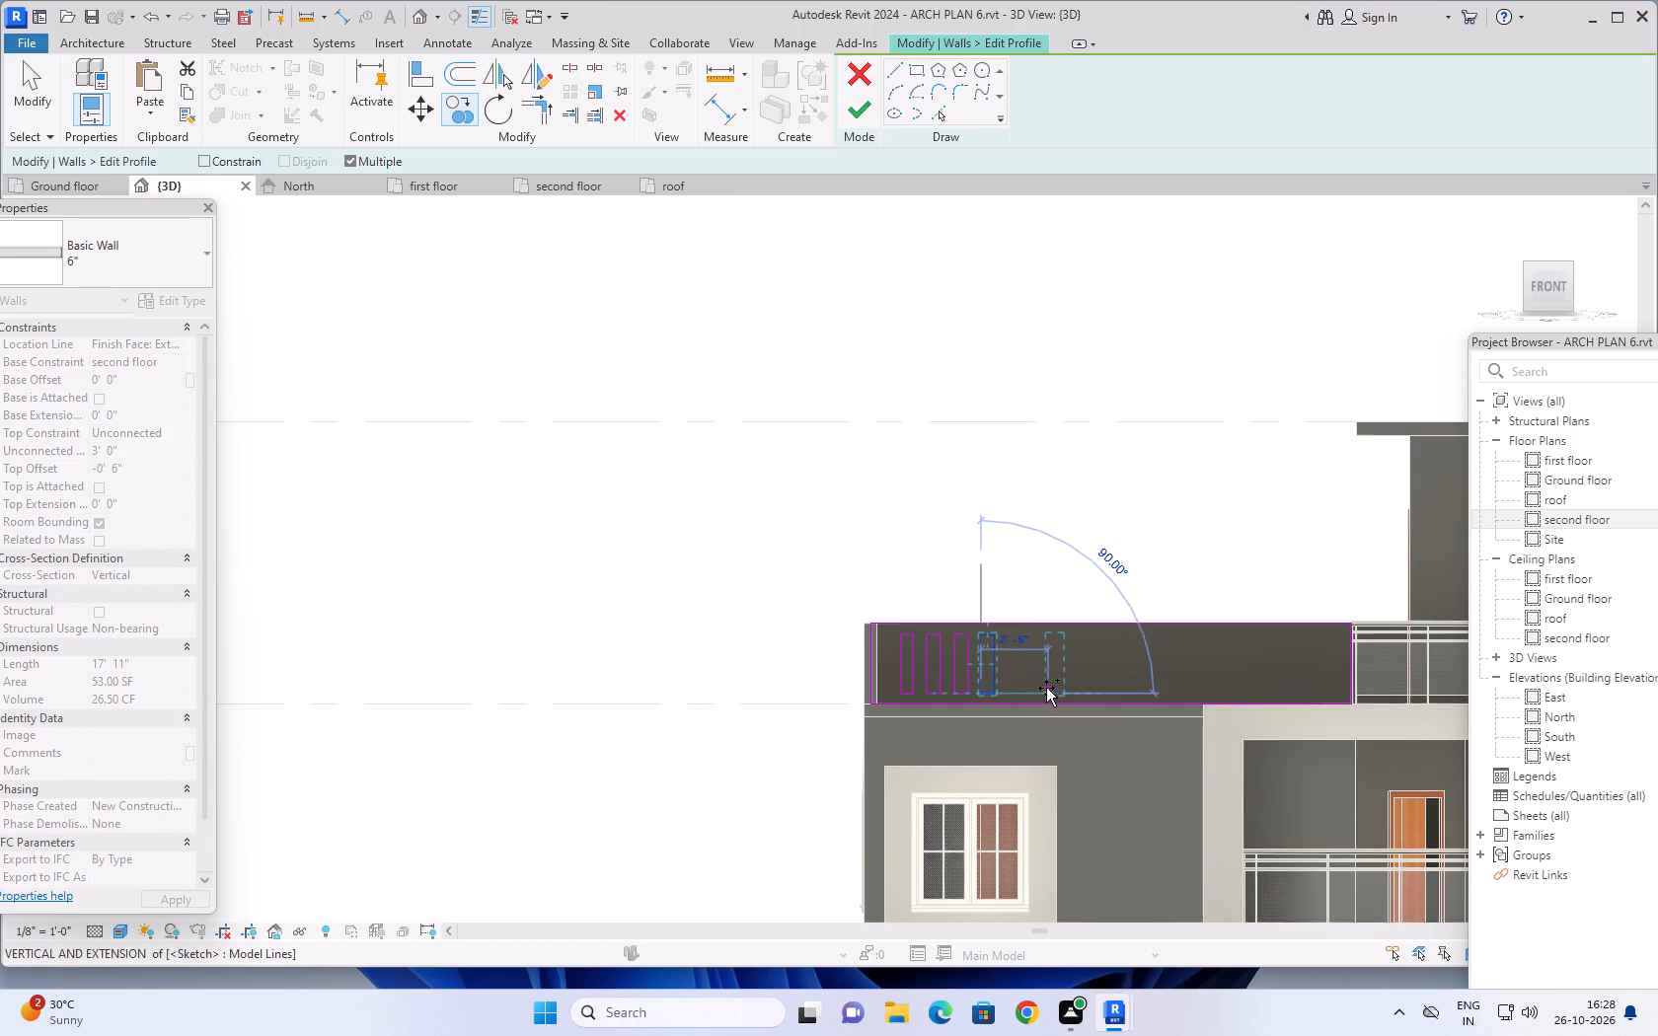
scroll(1037, 687, "up", 6)
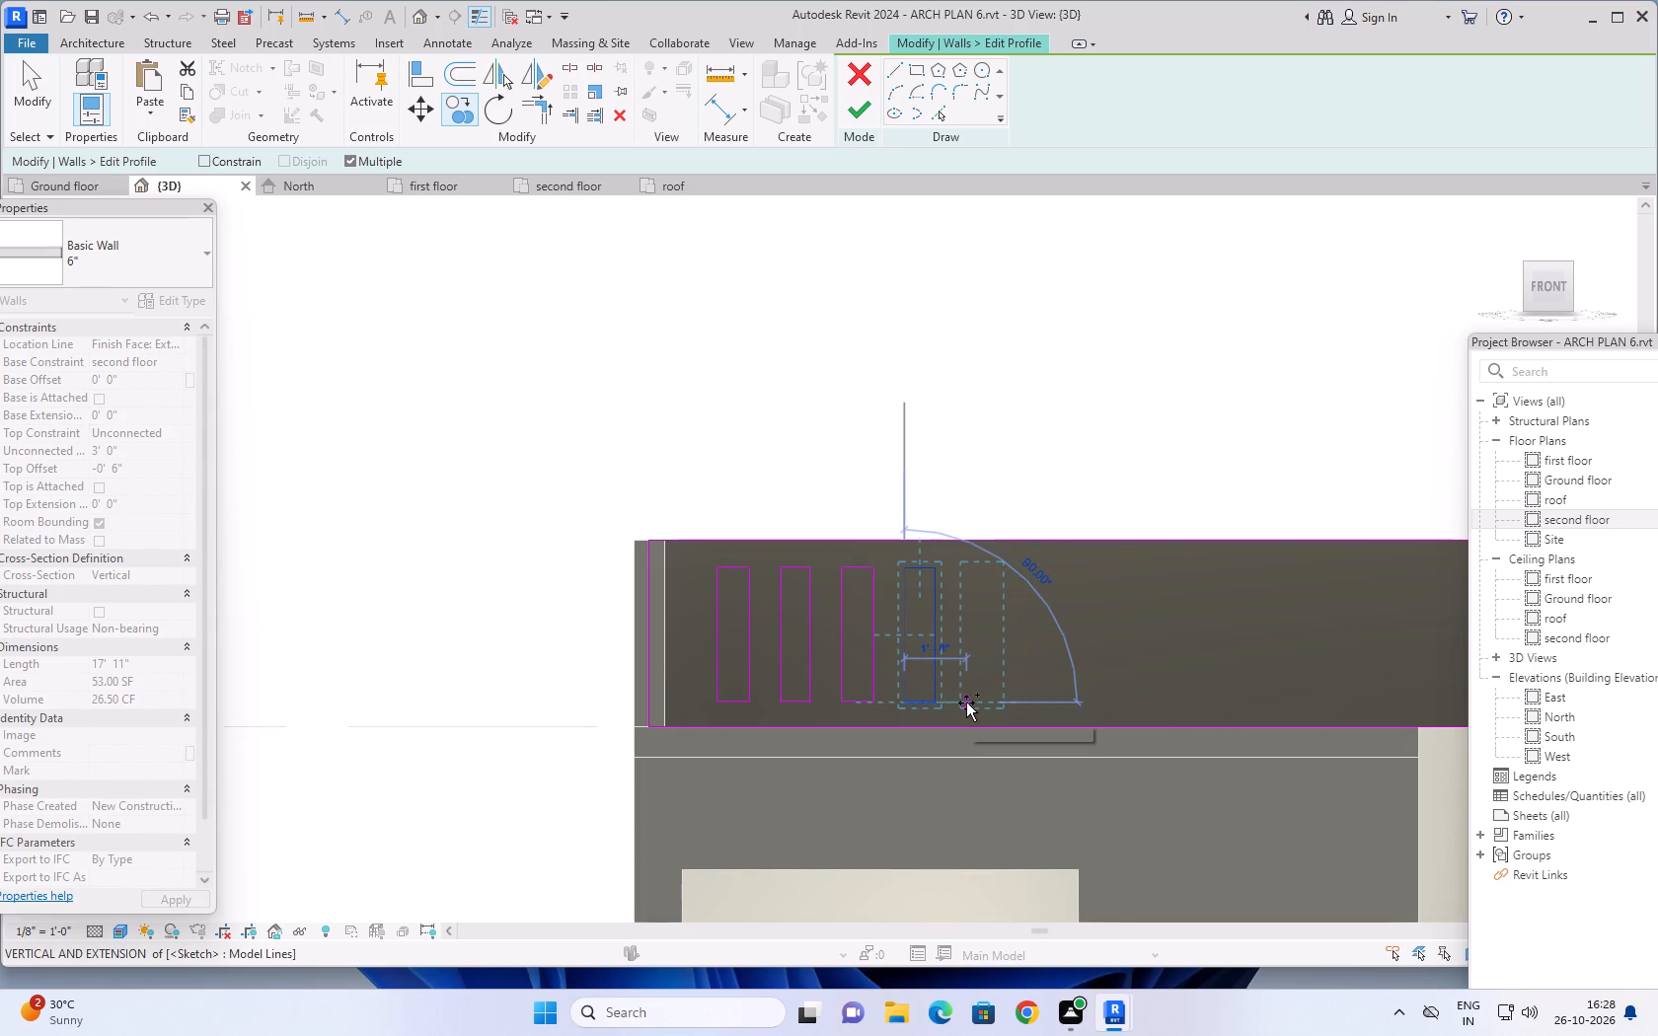
left_click(966, 703)
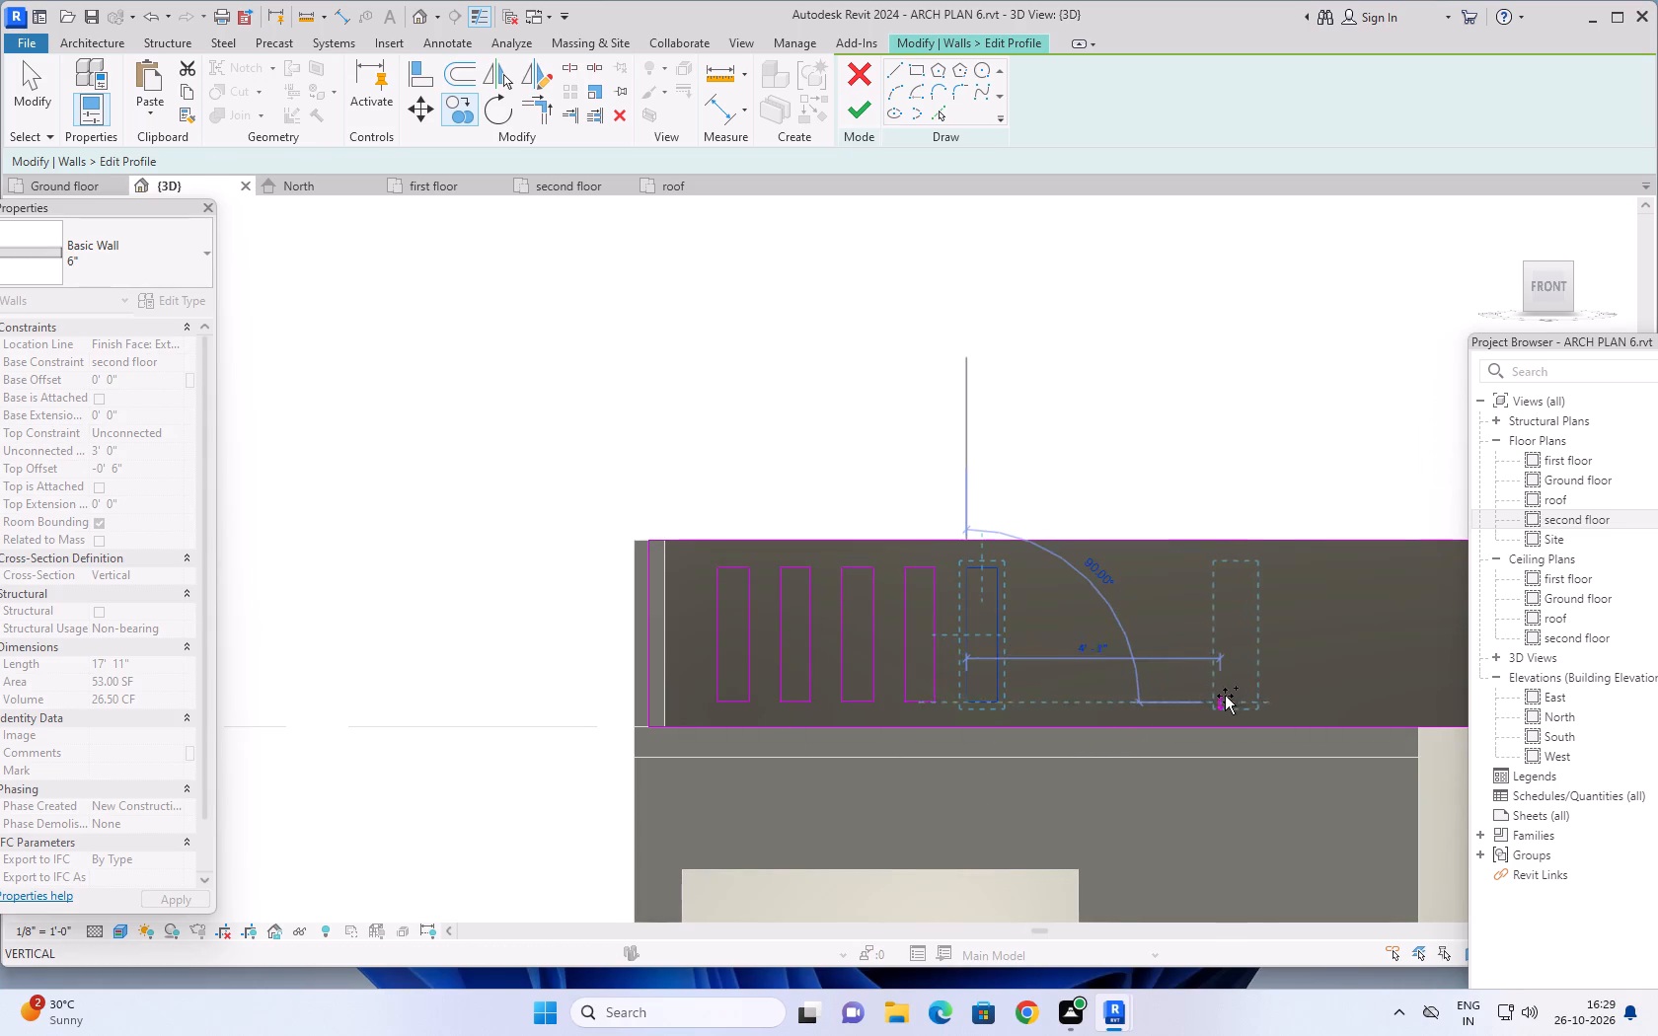
scroll(1226, 696, "down", 2)
middle_click_drag(1279, 693, 1073, 690)
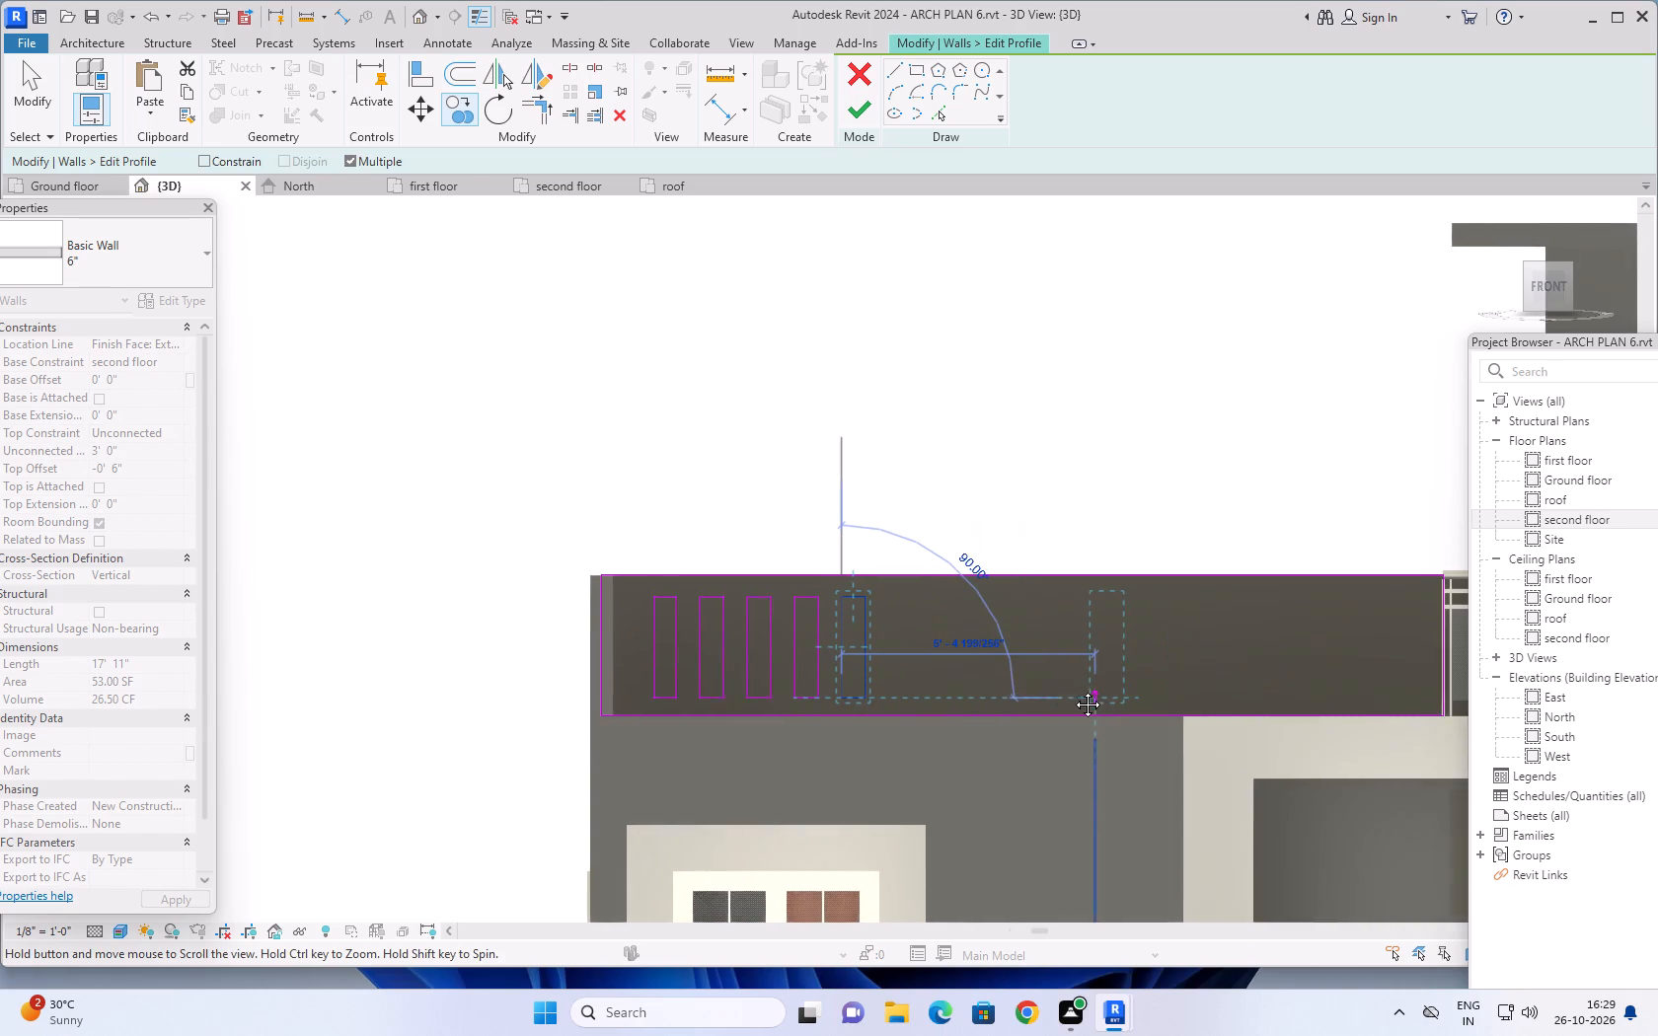
middle_click_drag(1073, 690, 1058, 689)
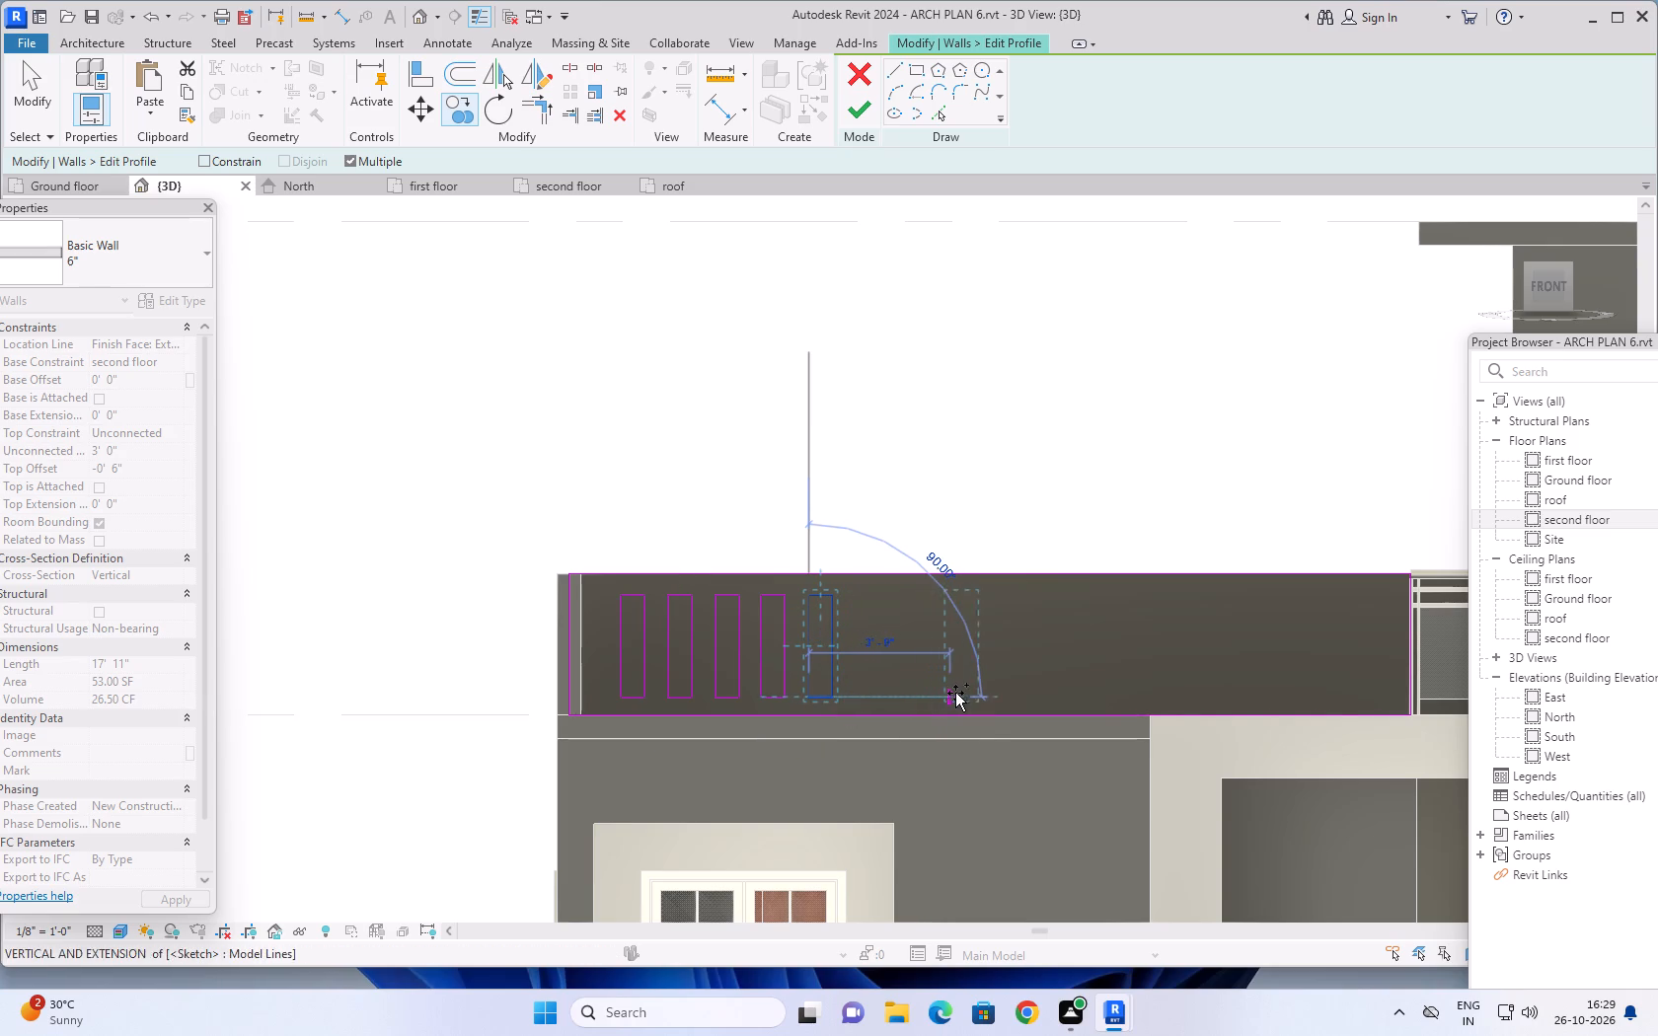
left_click(855, 698)
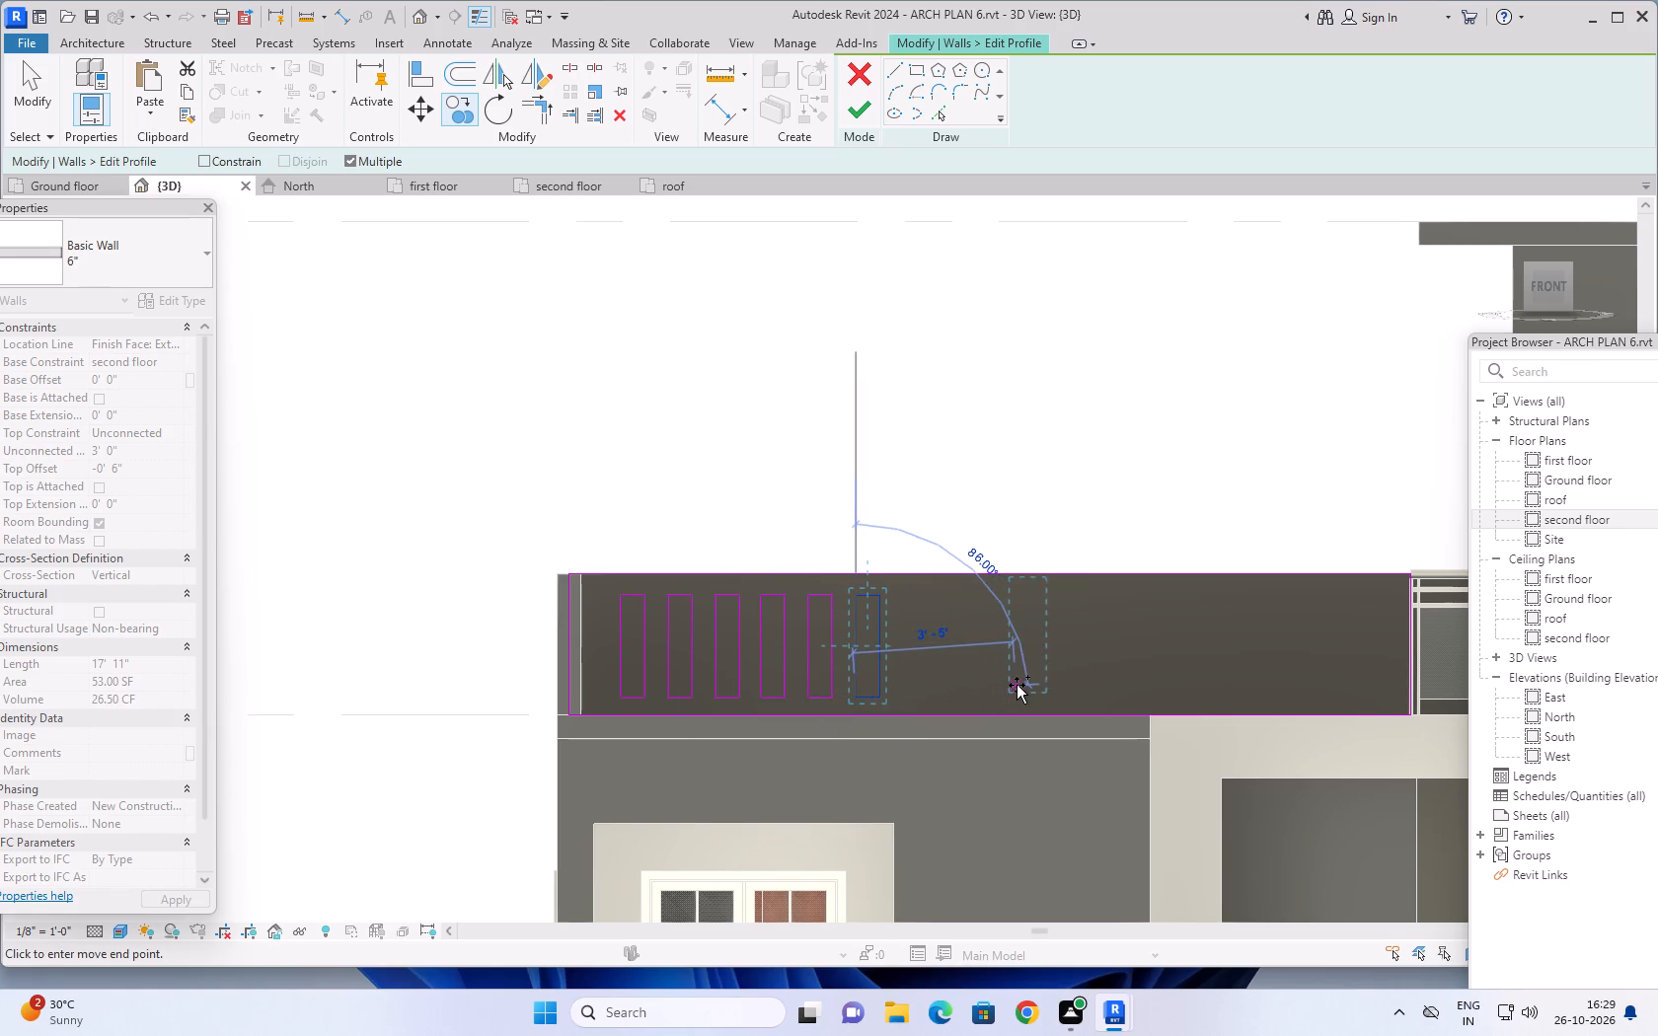
scroll(1014, 687, "down", 2)
middle_click_drag(1006, 683, 926, 683)
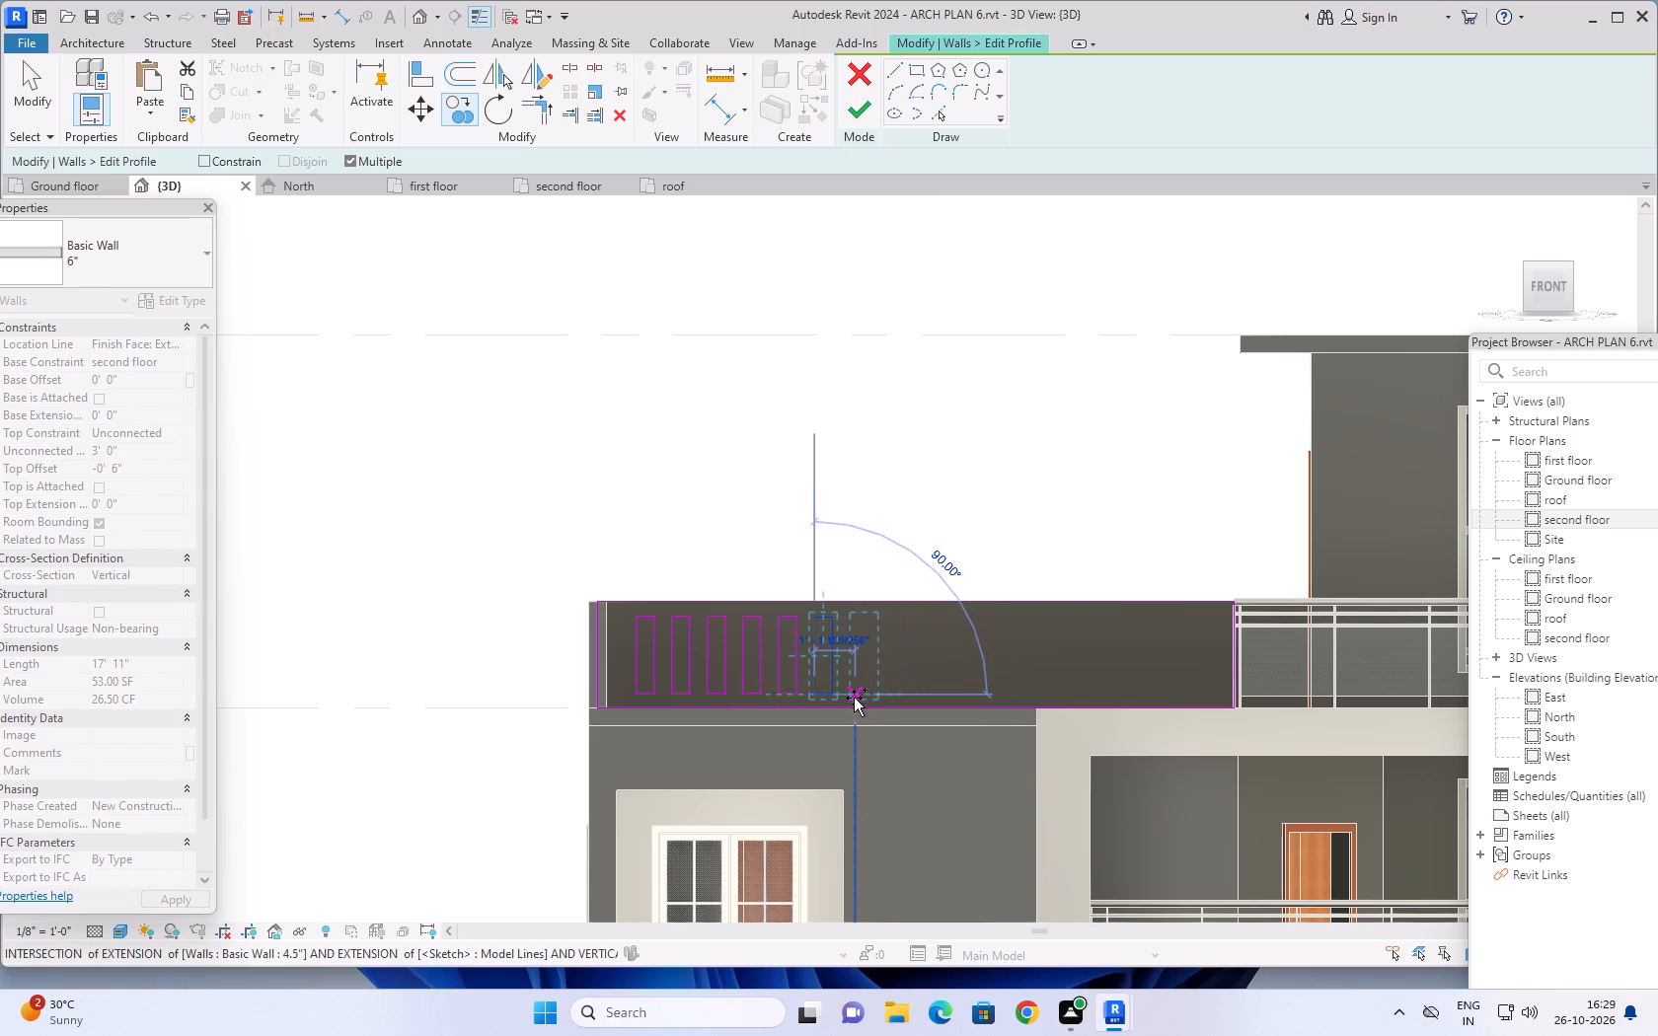
scroll(854, 695, "up", 6)
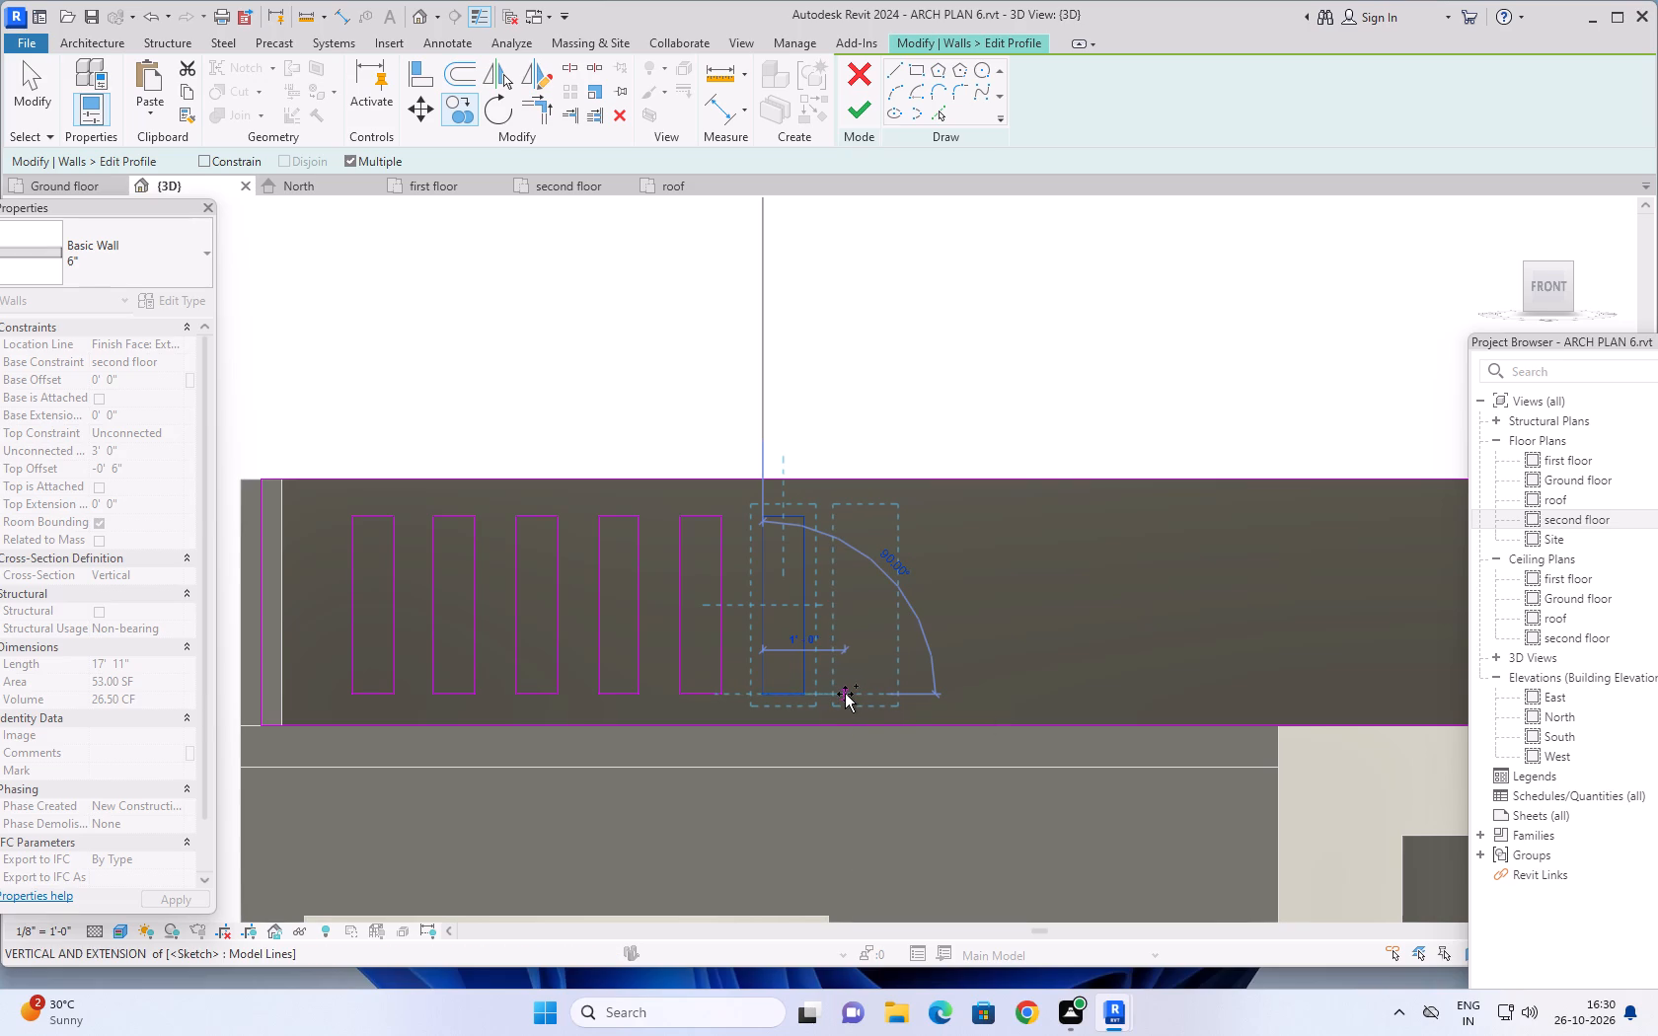
left_click(845, 694)
scroll(958, 691, "down", 4)
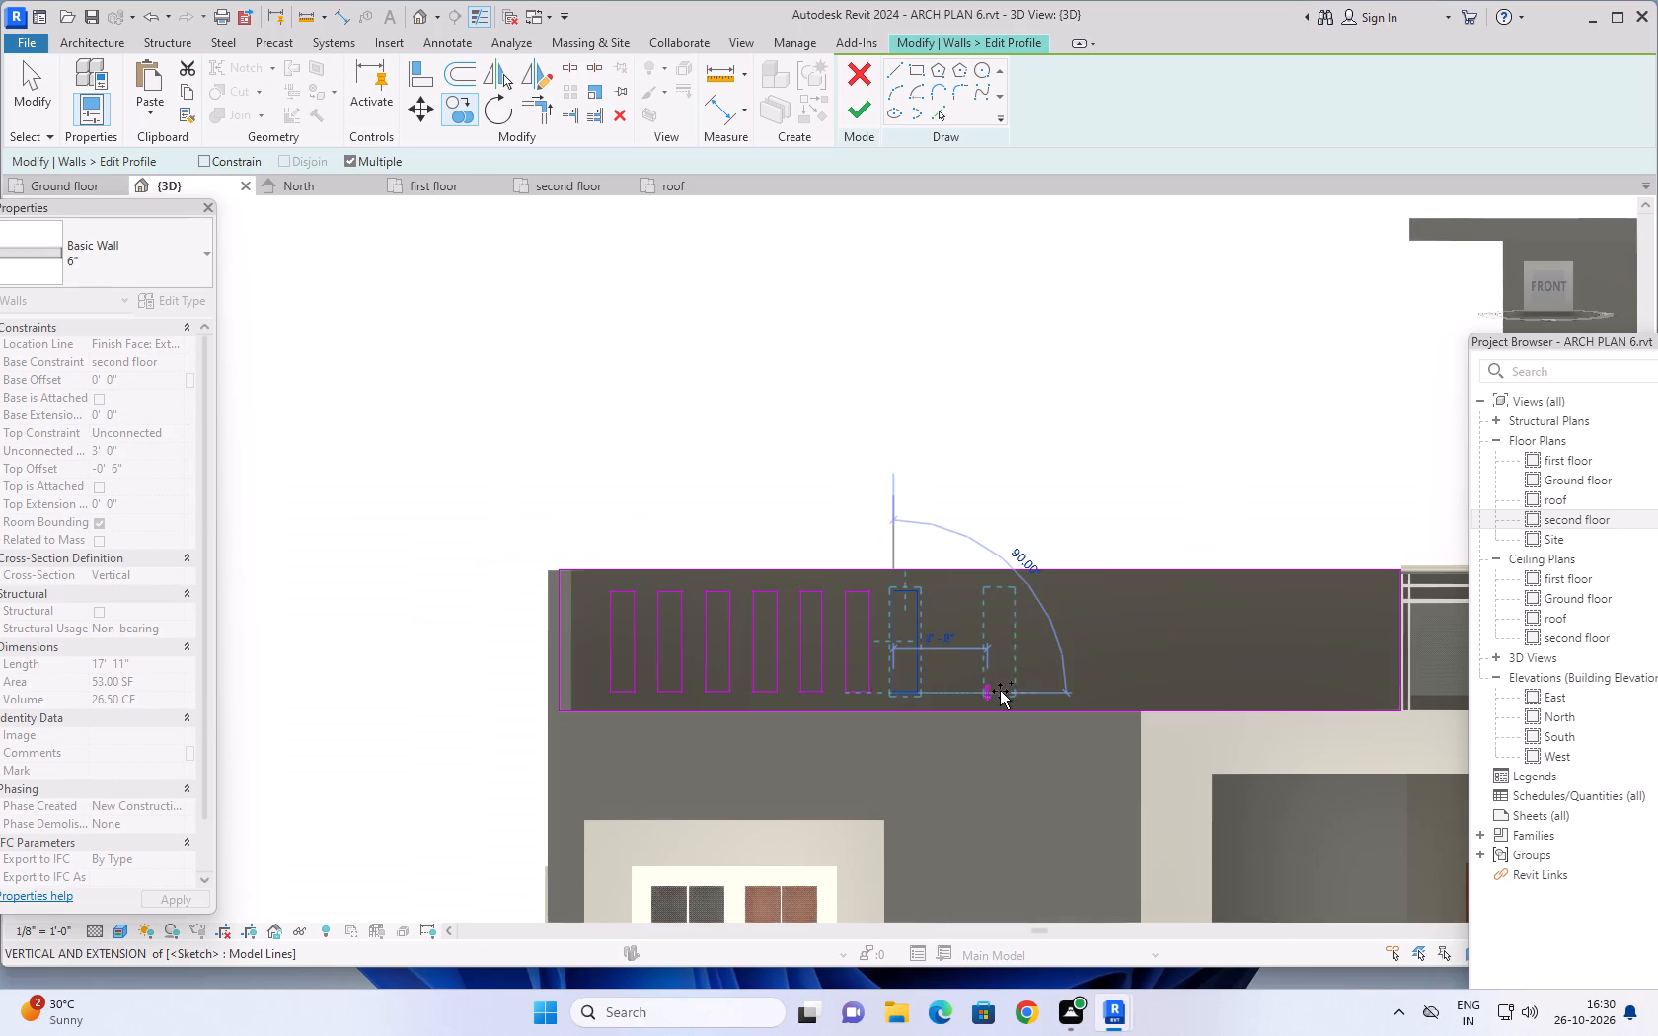
scroll(1009, 691, "down", 1)
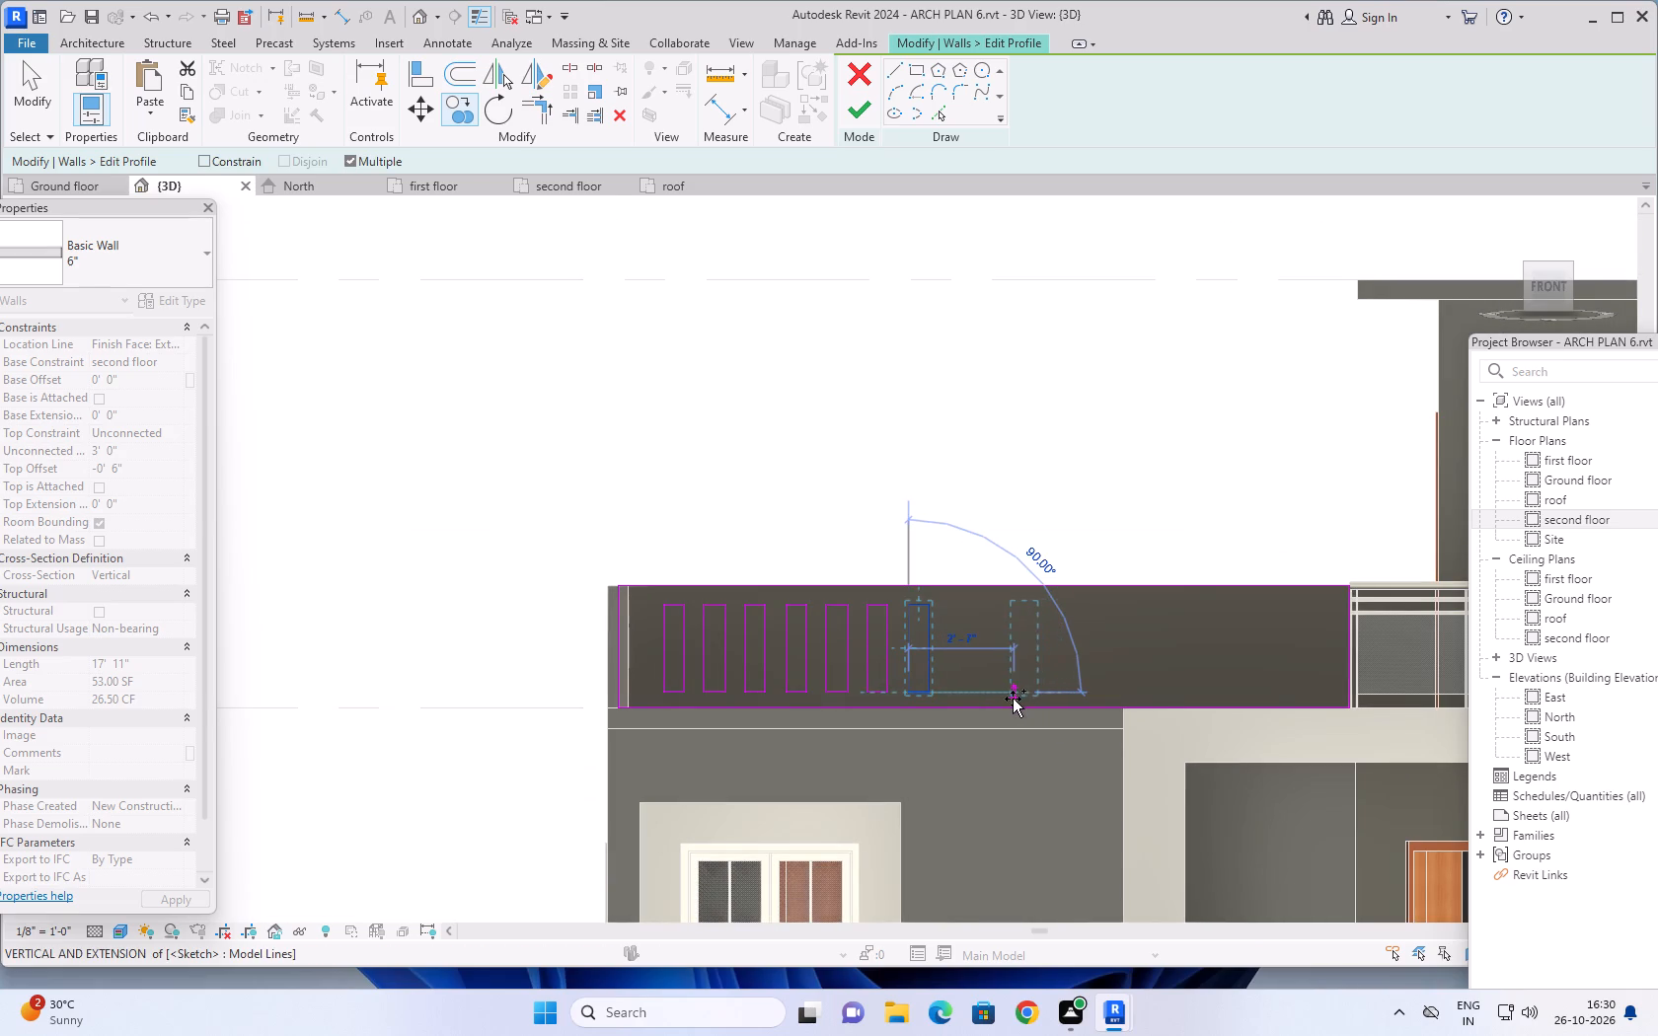
key("Escape")
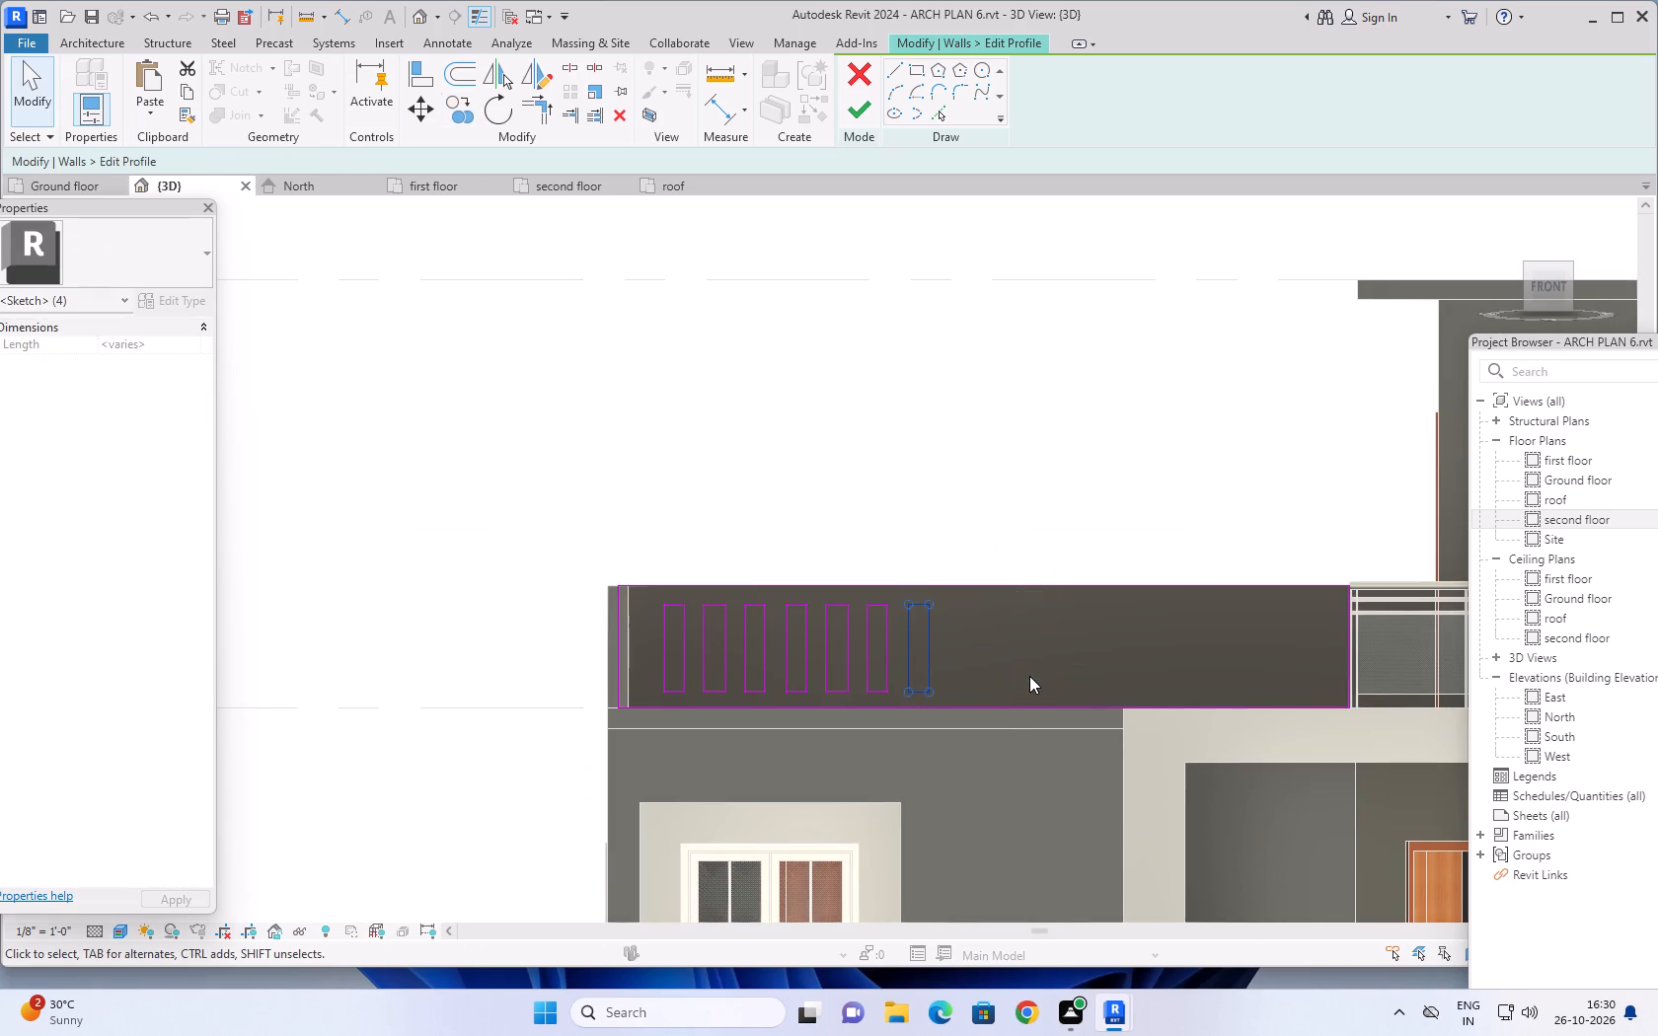
Sketch a long, shallow horizontal rectangle about 8' 9" long between the last upright opening and the railing end, level with the openings' top edges.
left_click(917, 68)
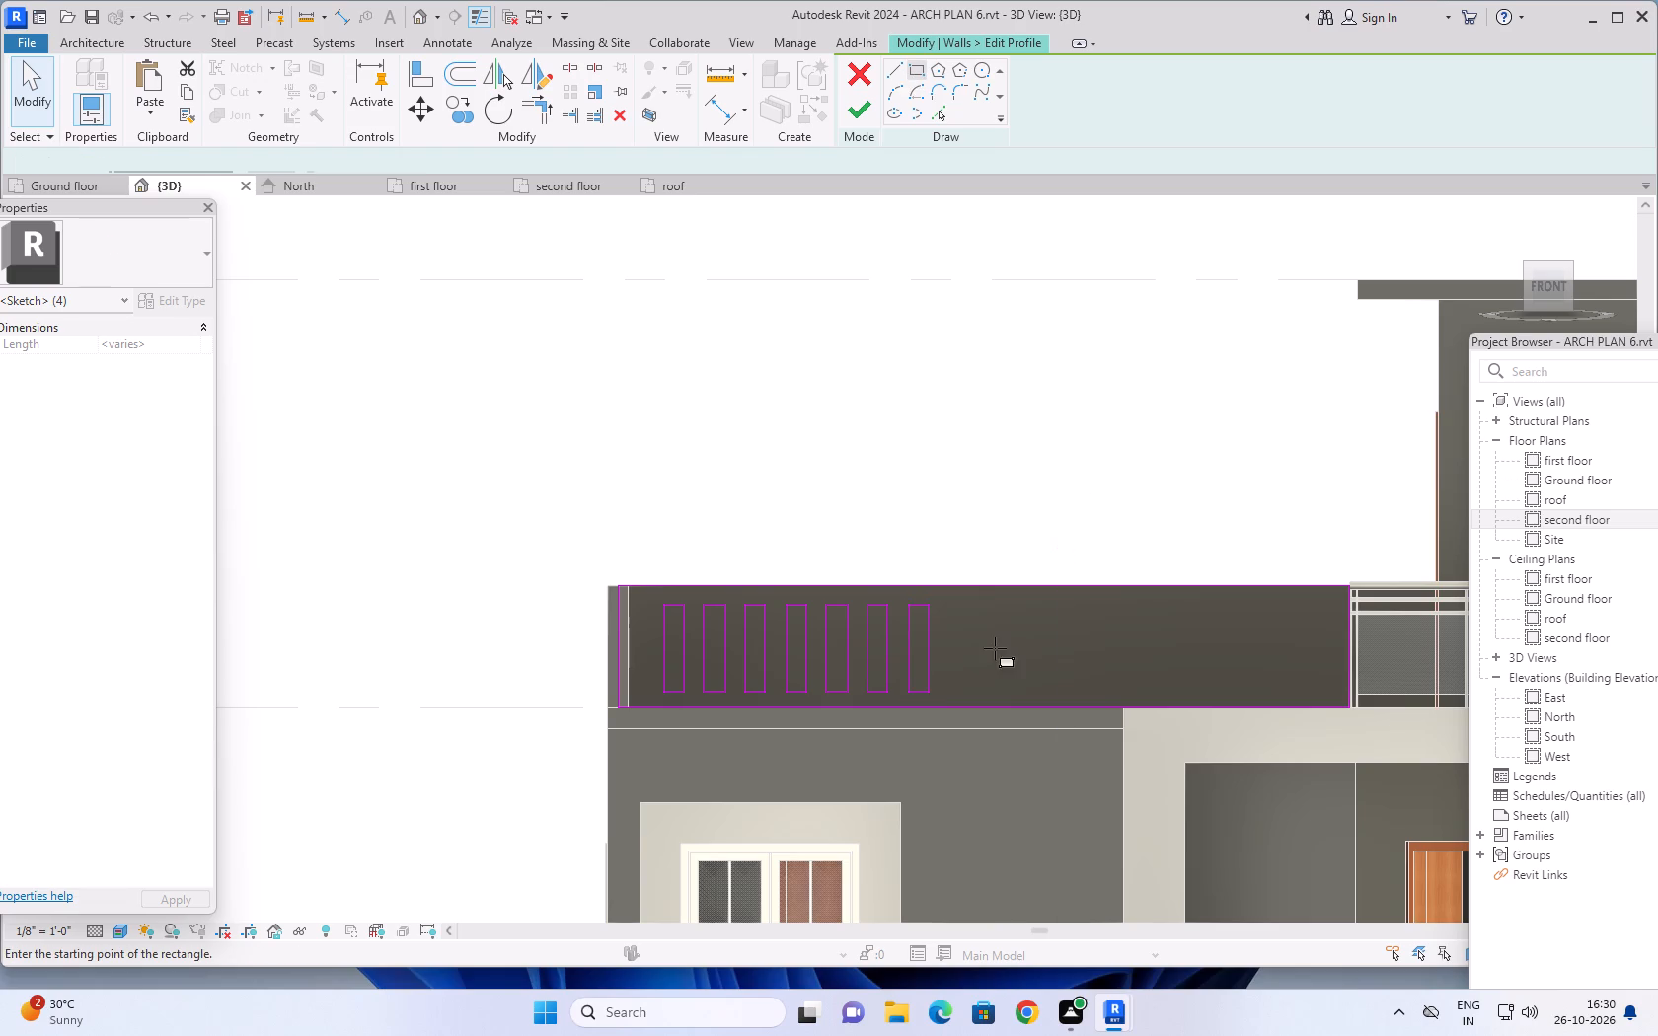
scroll(986, 624, "up", 2)
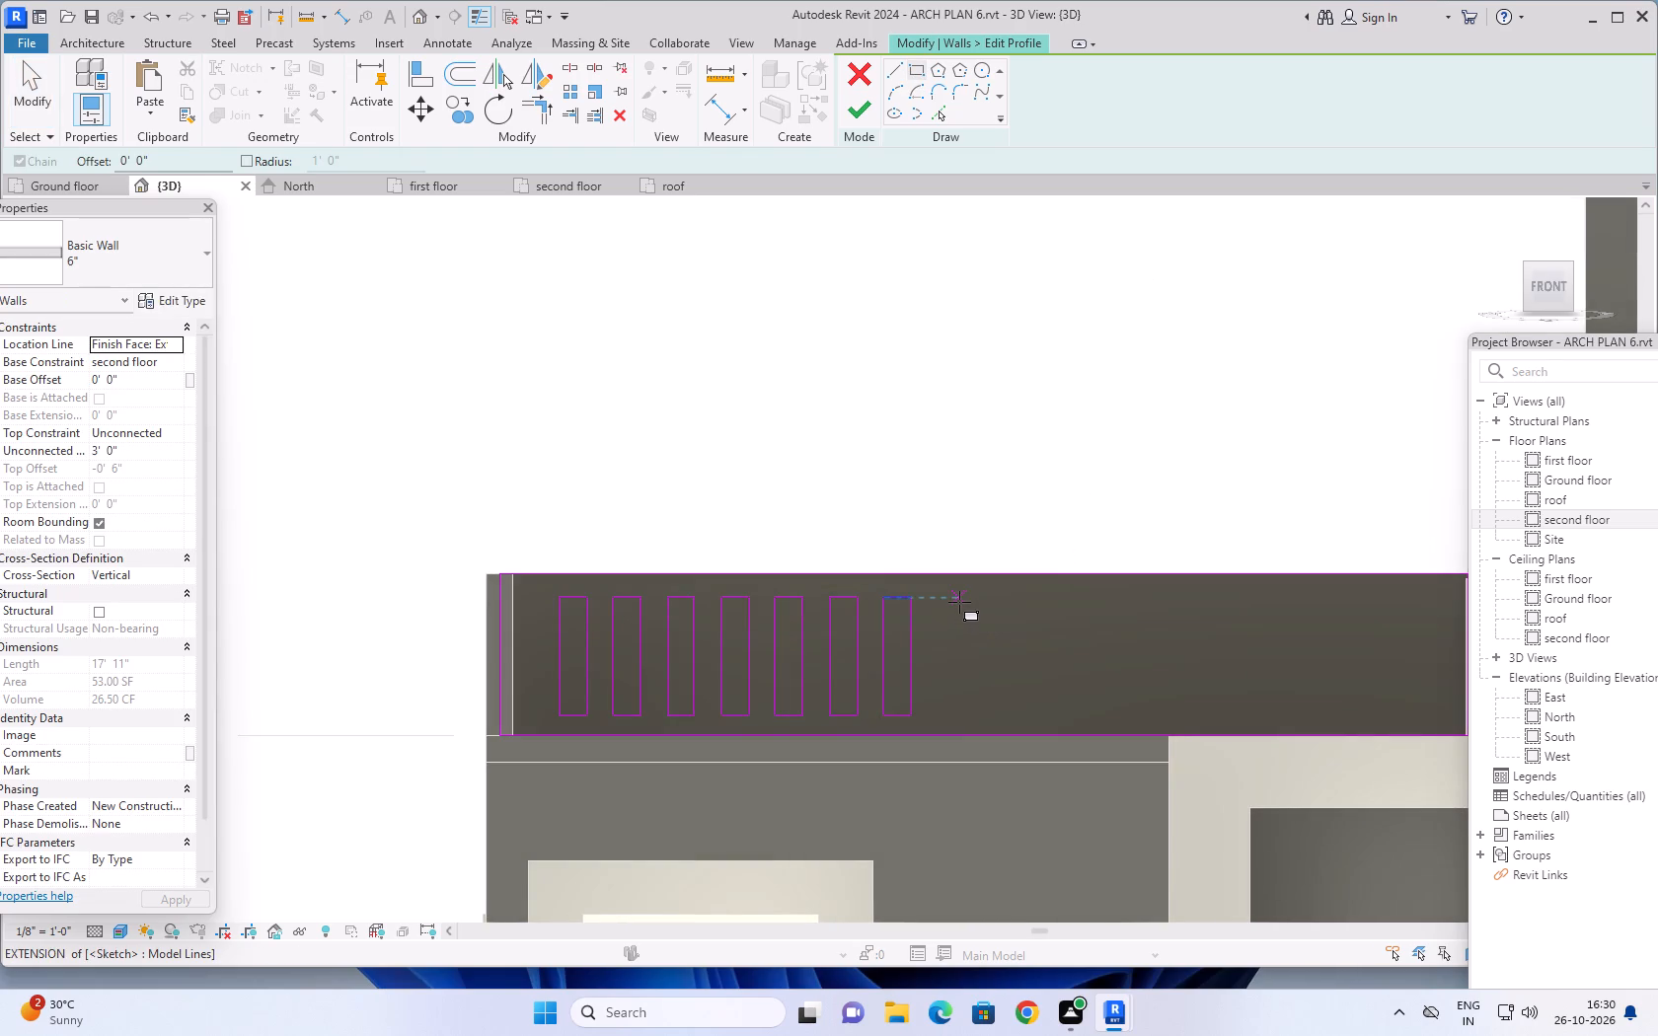
left_click(959, 602)
scroll(1257, 619, "down", 3)
middle_click_drag(1276, 621, 1198, 622)
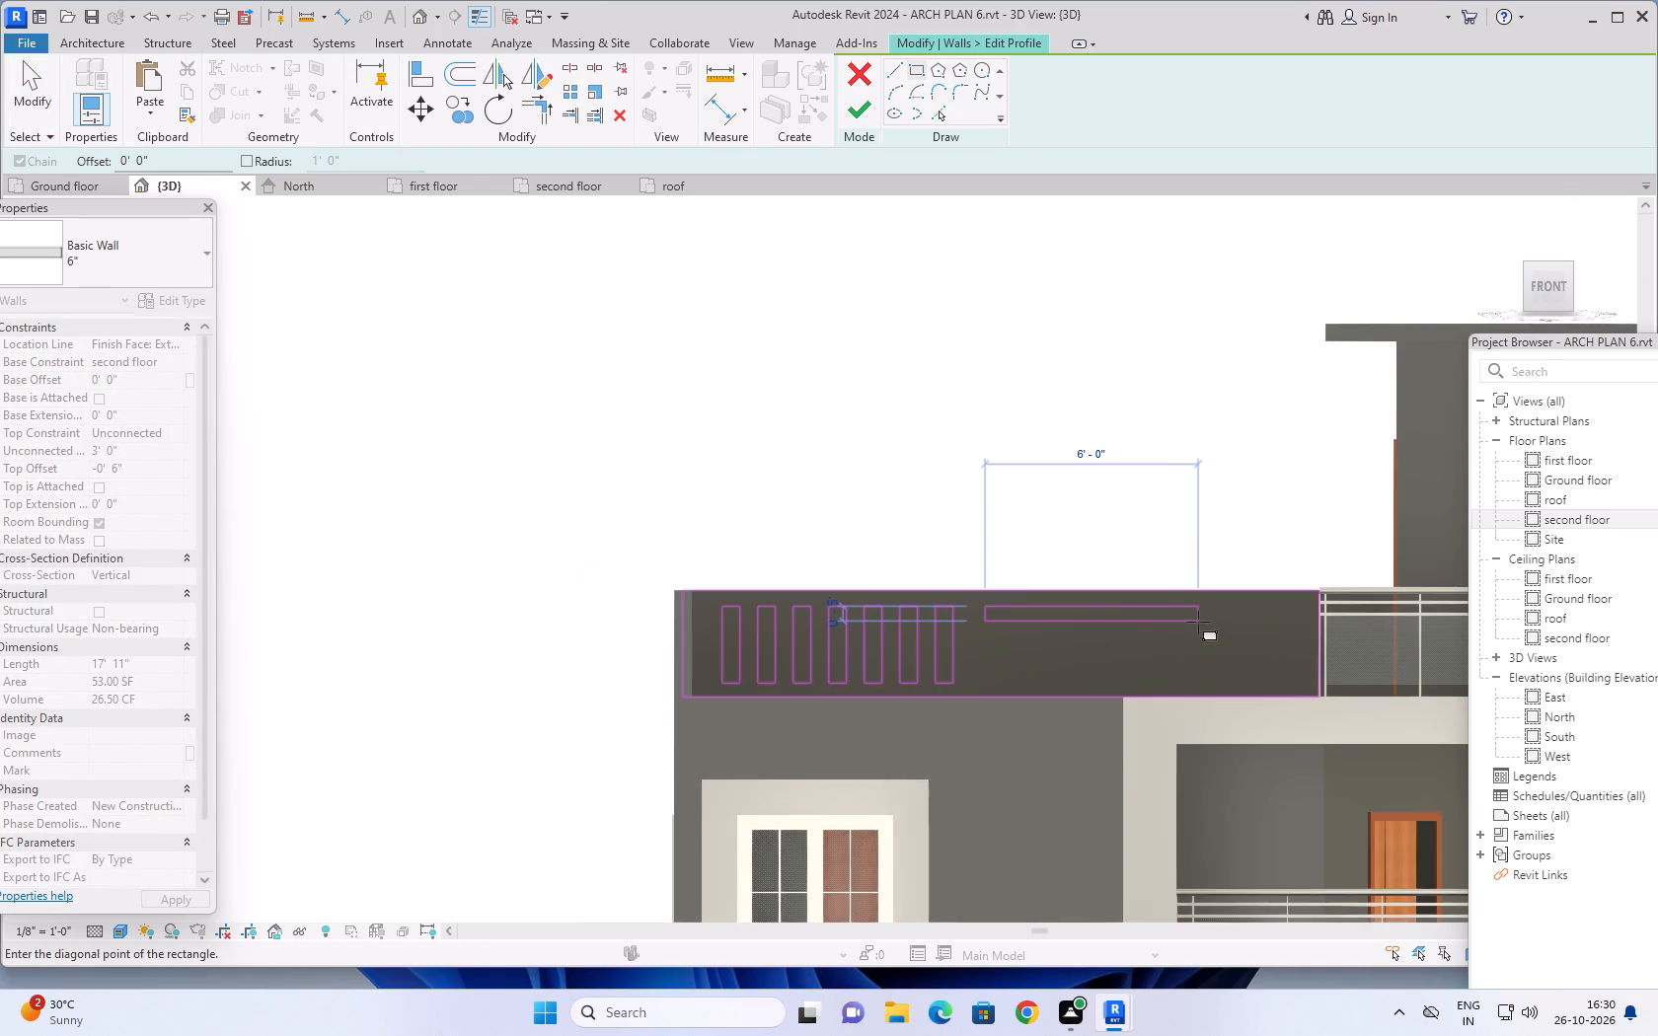
left_click(1300, 621)
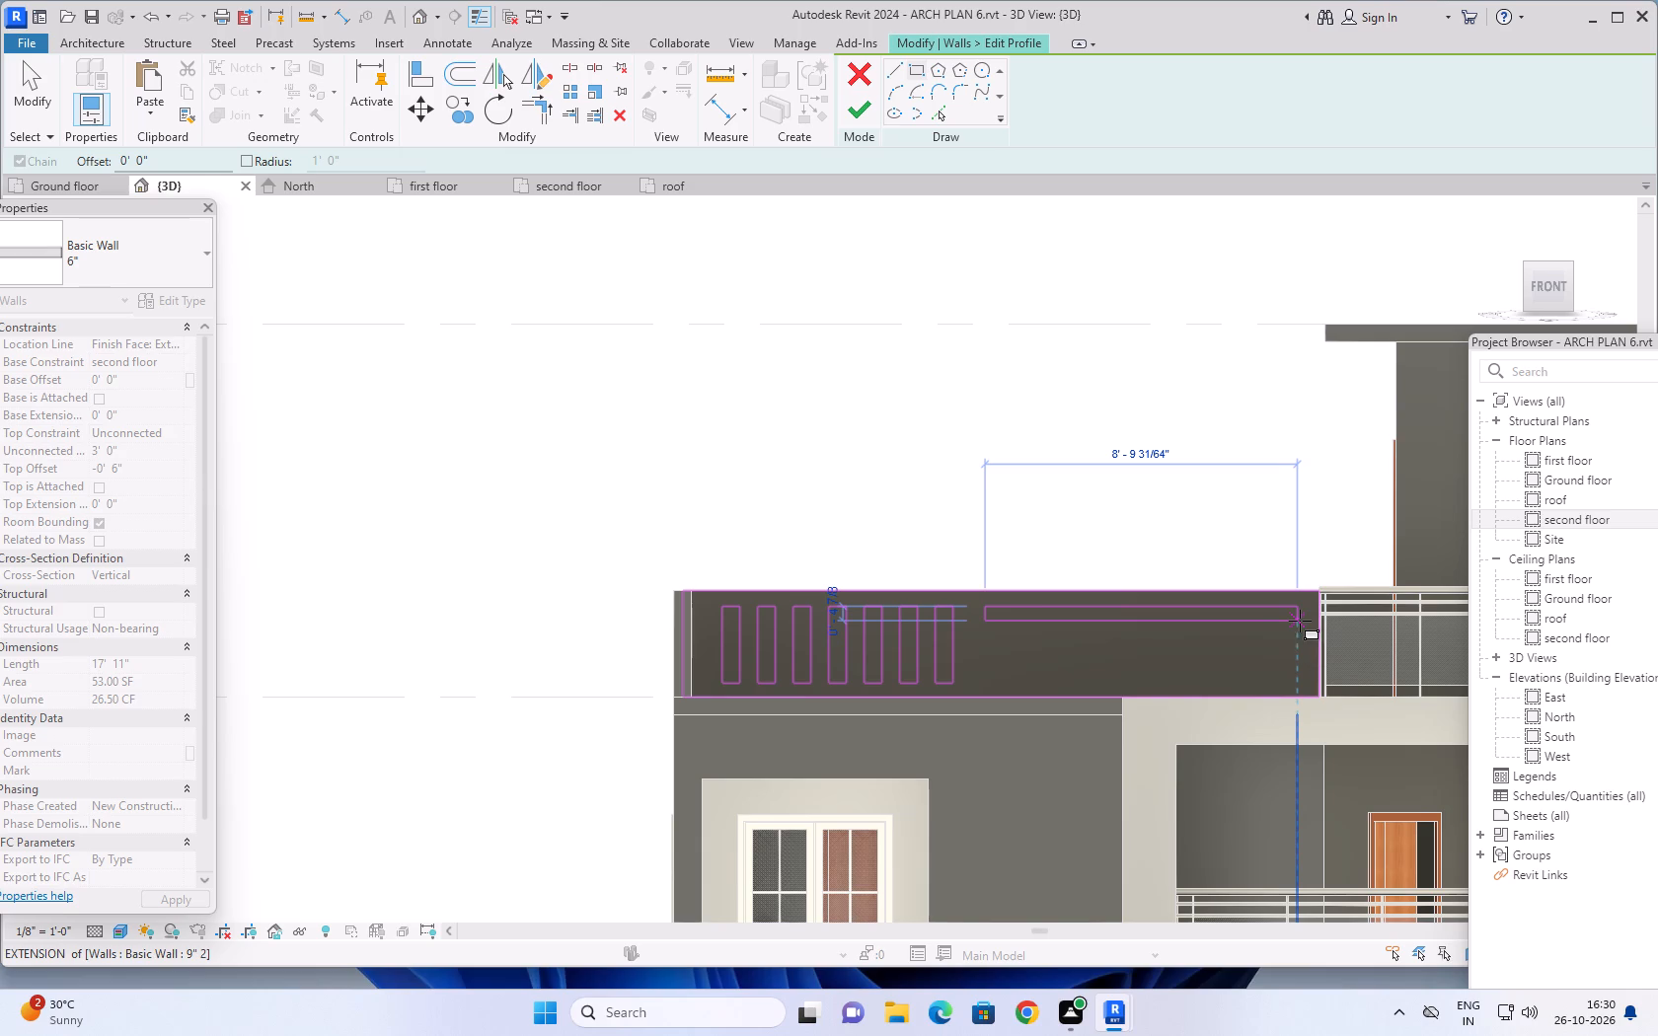
key("Escape")
key("Escape")
key("Escape")
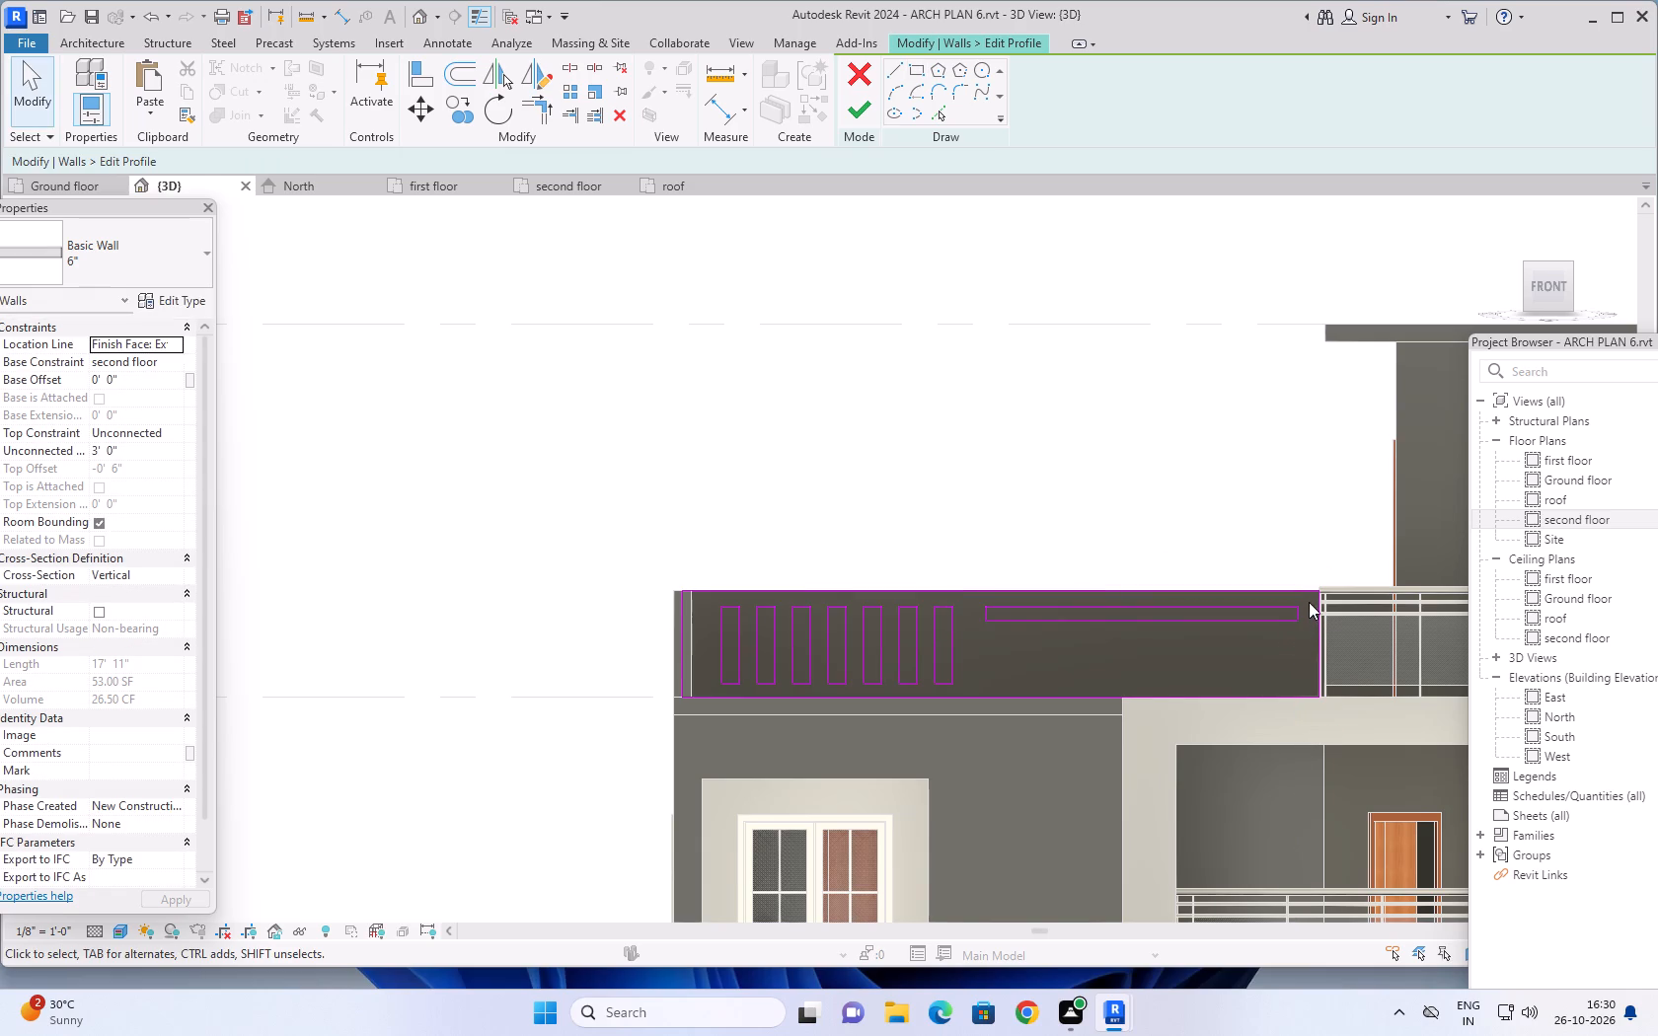
Copy the long horizontal rectangle three times straight down within the parapet profile, about 0' 7" apart.
left_click_drag(1308, 601, 975, 618)
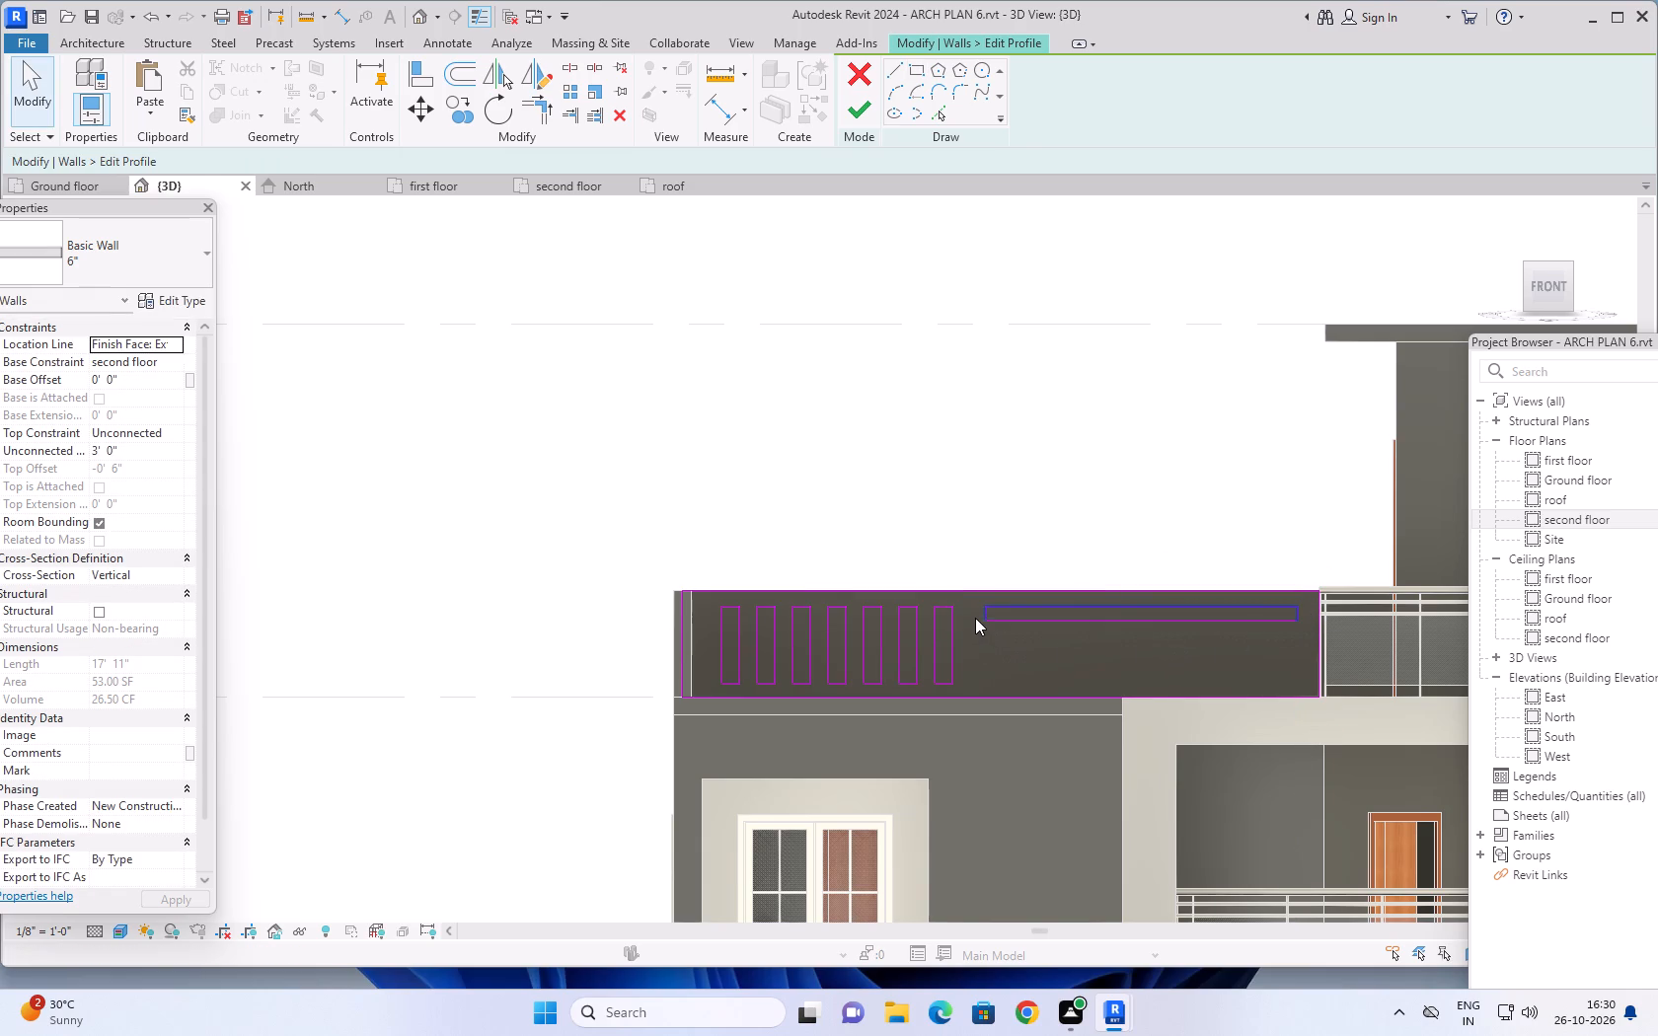
left_click_drag(975, 618, 992, 628)
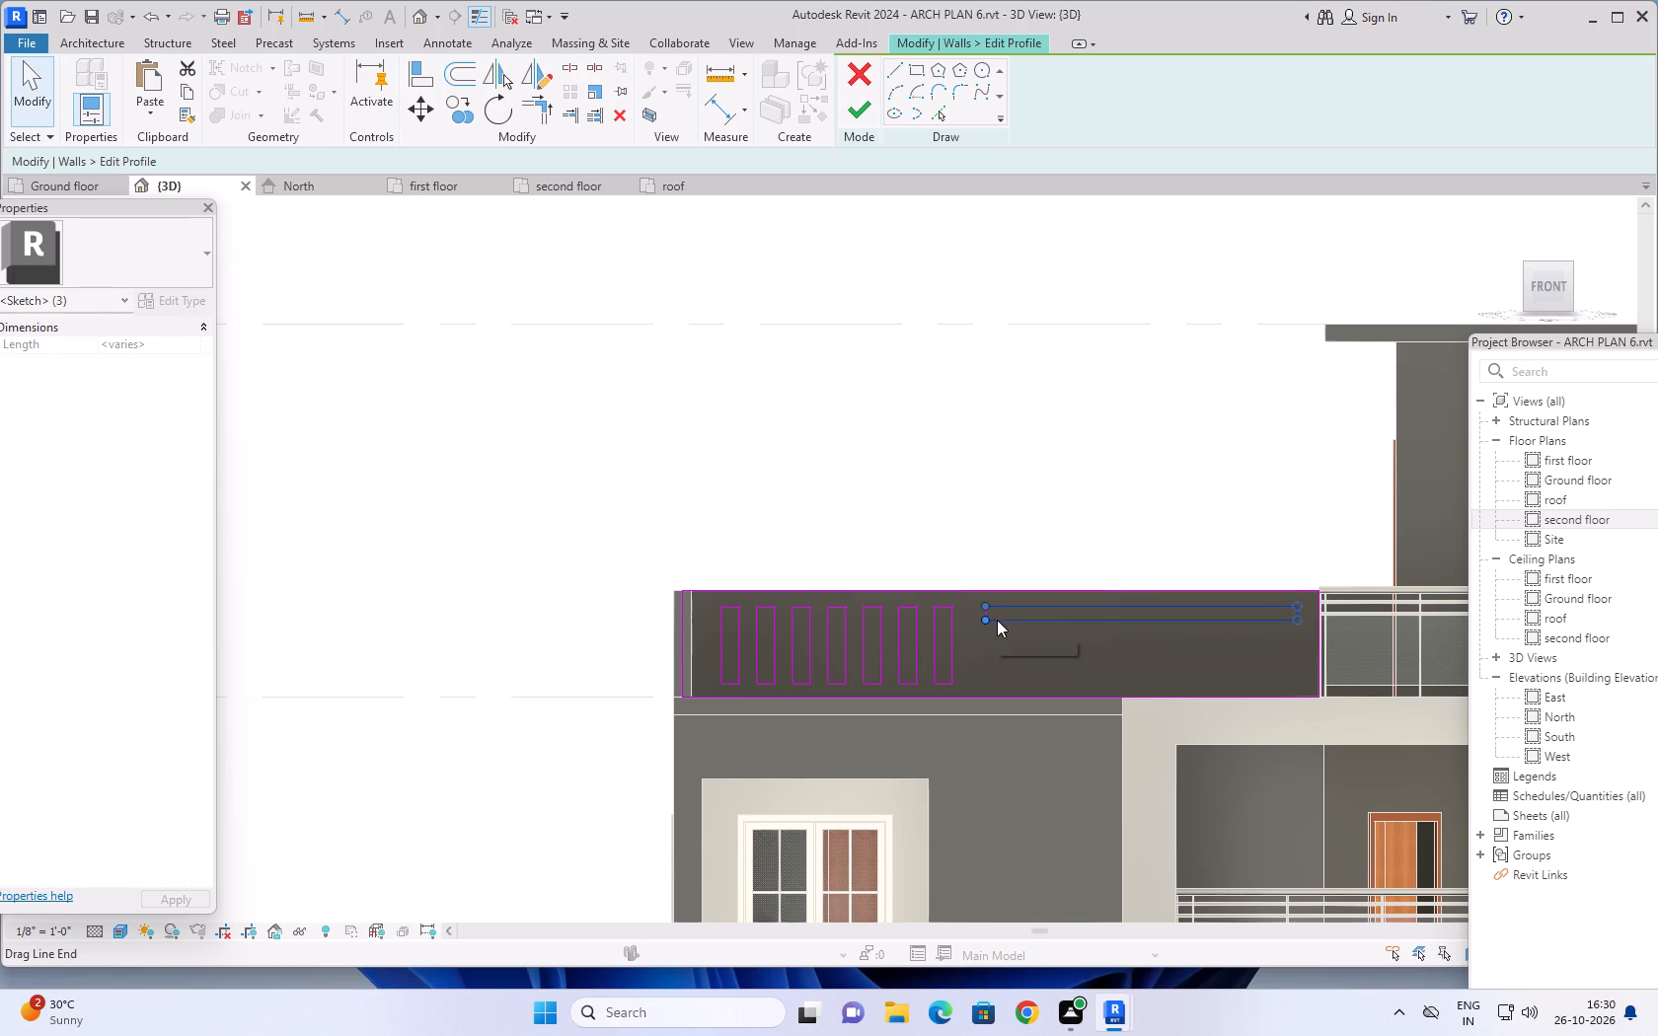
scroll(982, 623, "up", 4)
left_click(989, 607, "ctrl")
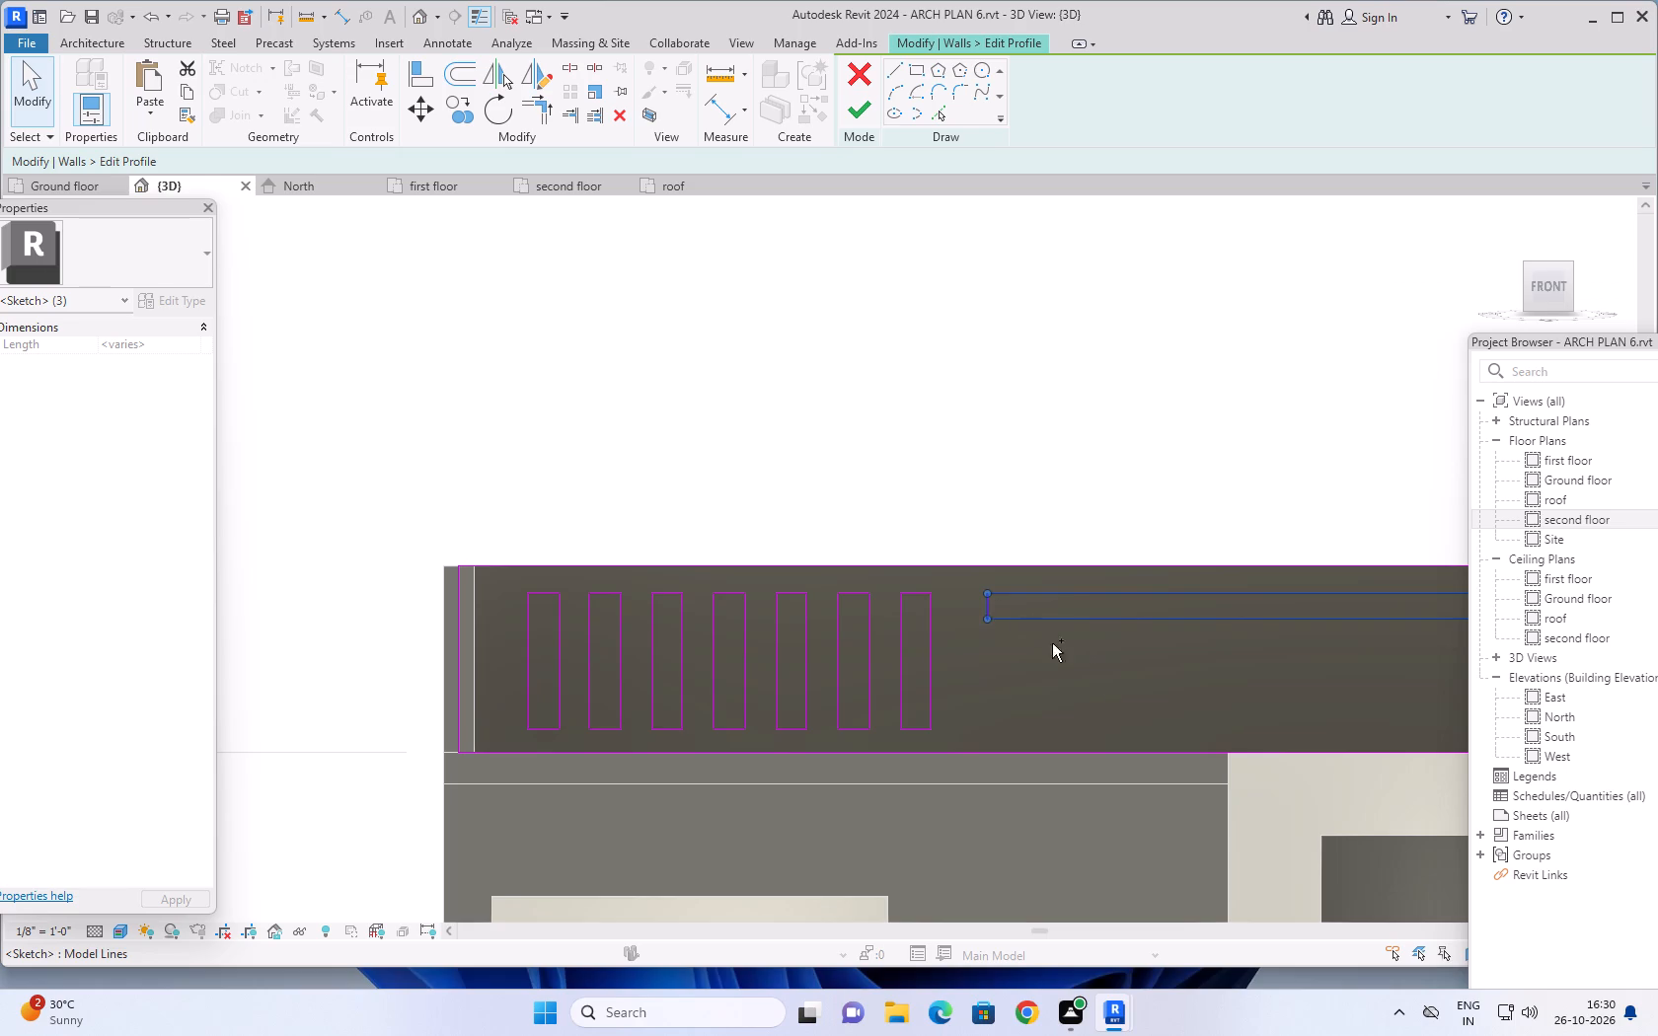
scroll(1105, 679, "down", 3)
middle_click_drag(1119, 671, 1037, 647)
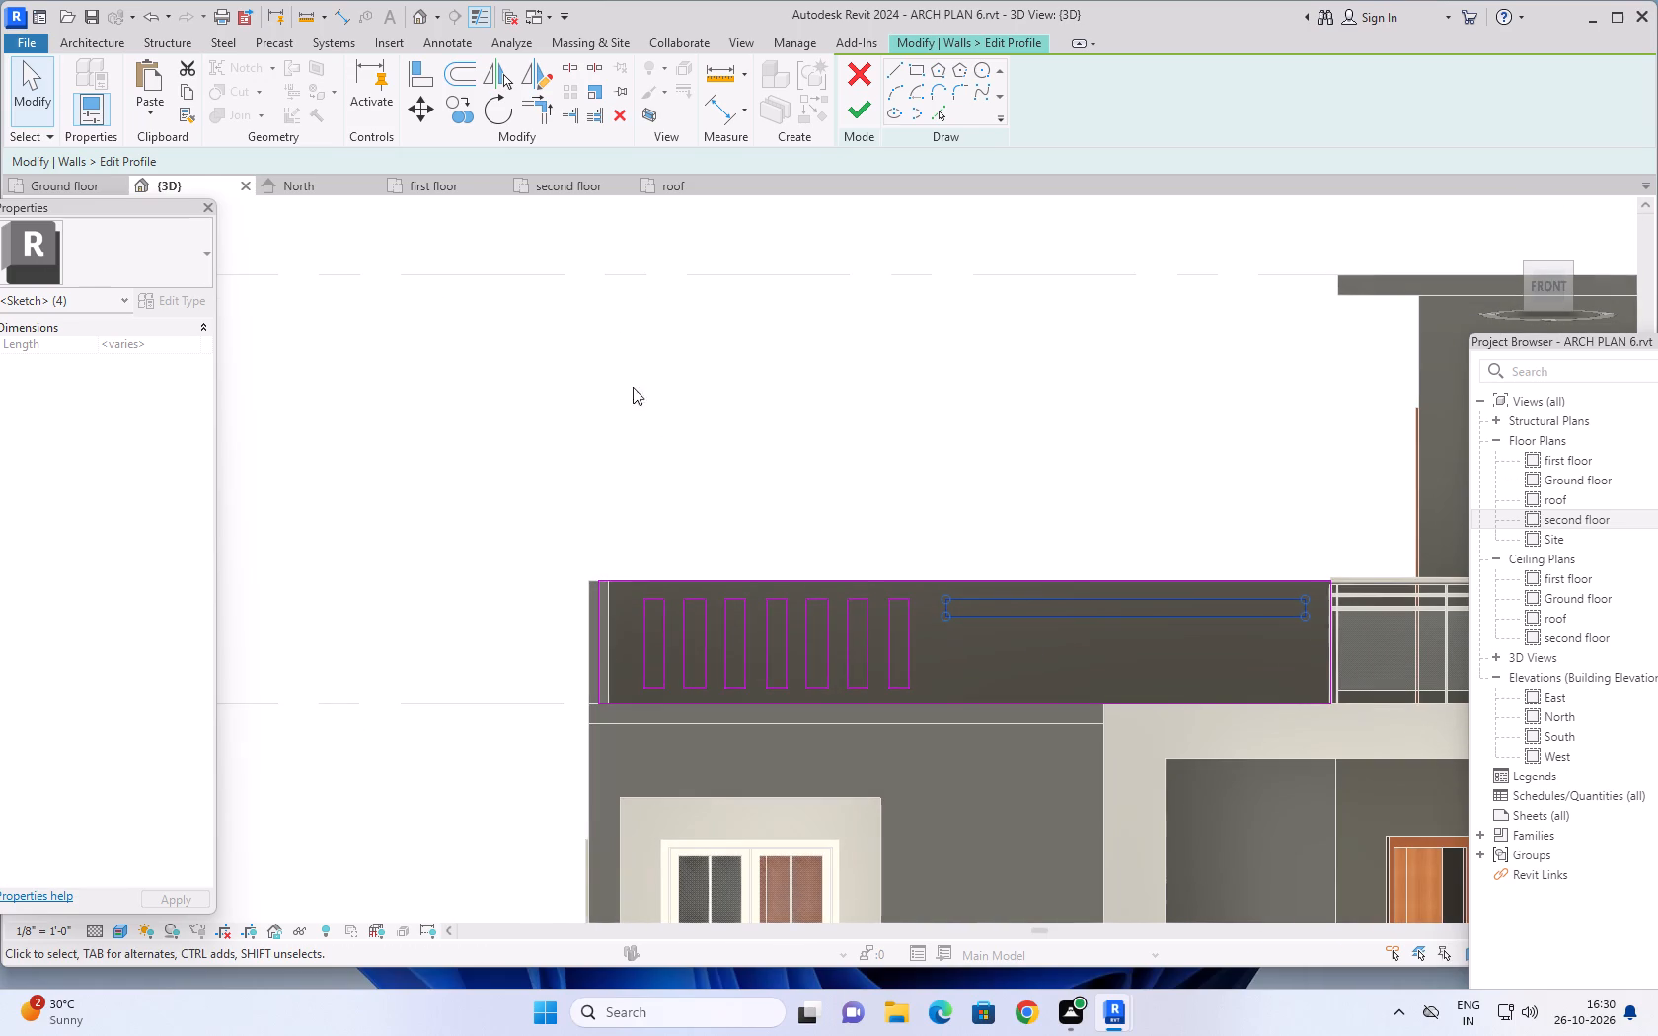
left_click(452, 109)
scroll(1297, 619, "up", 7)
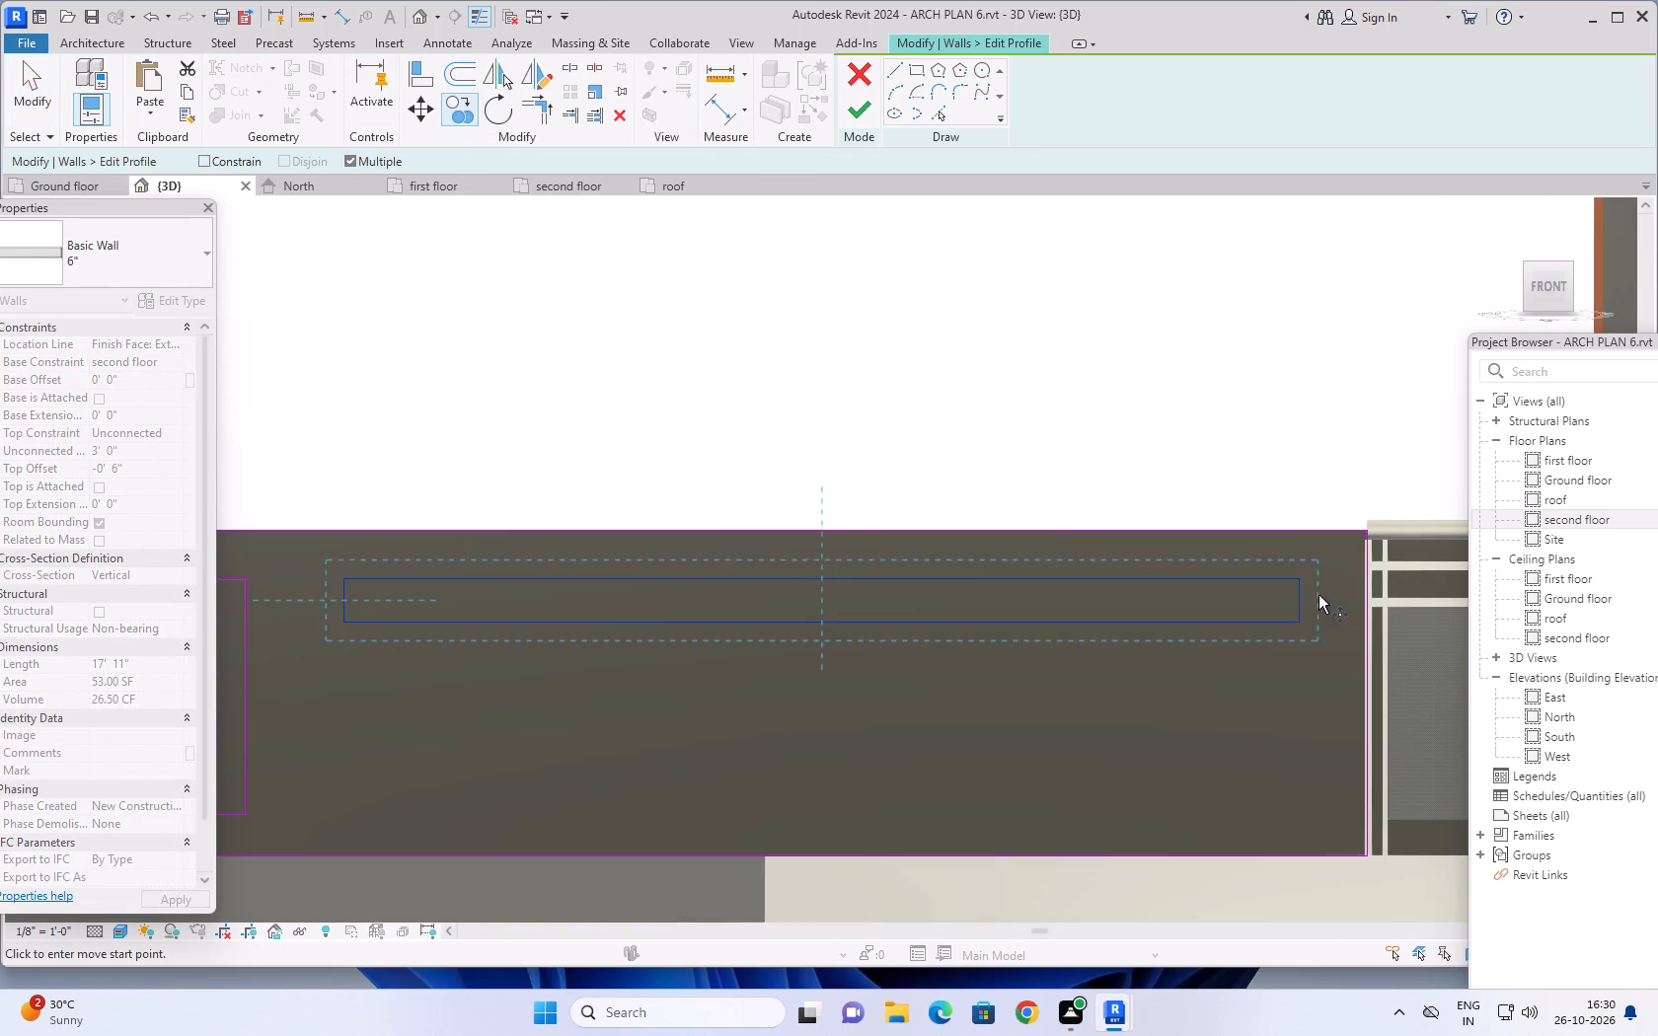
left_click(1296, 579)
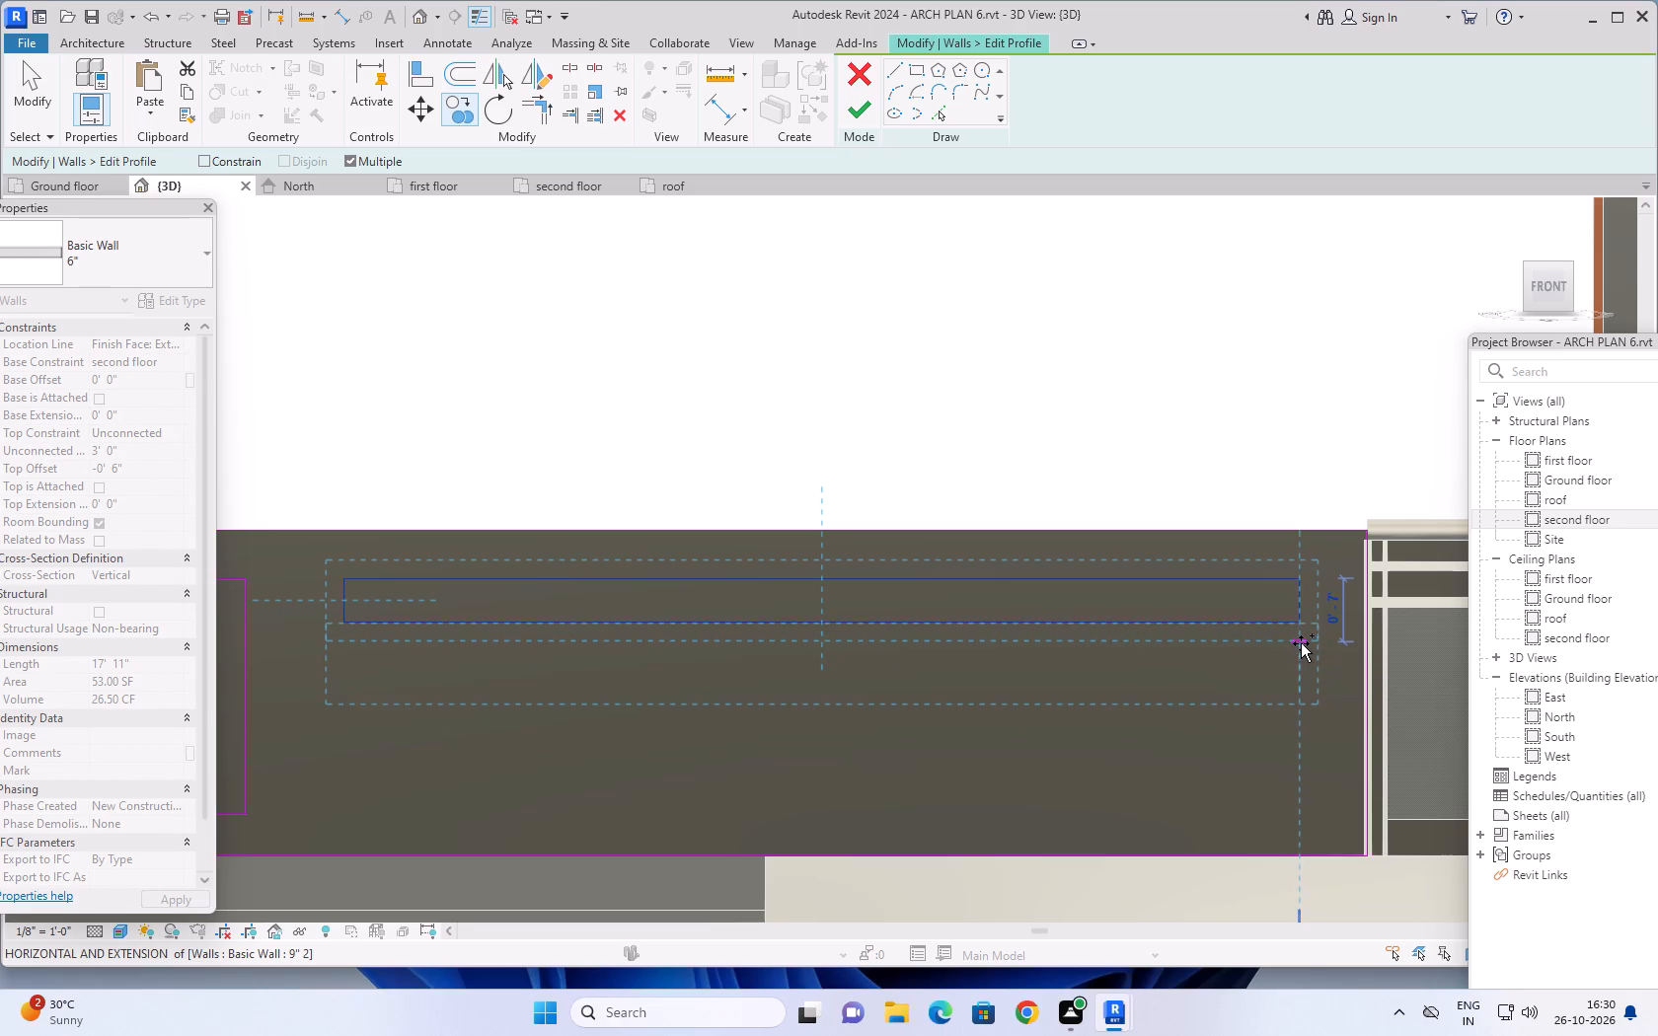
left_click(1301, 643)
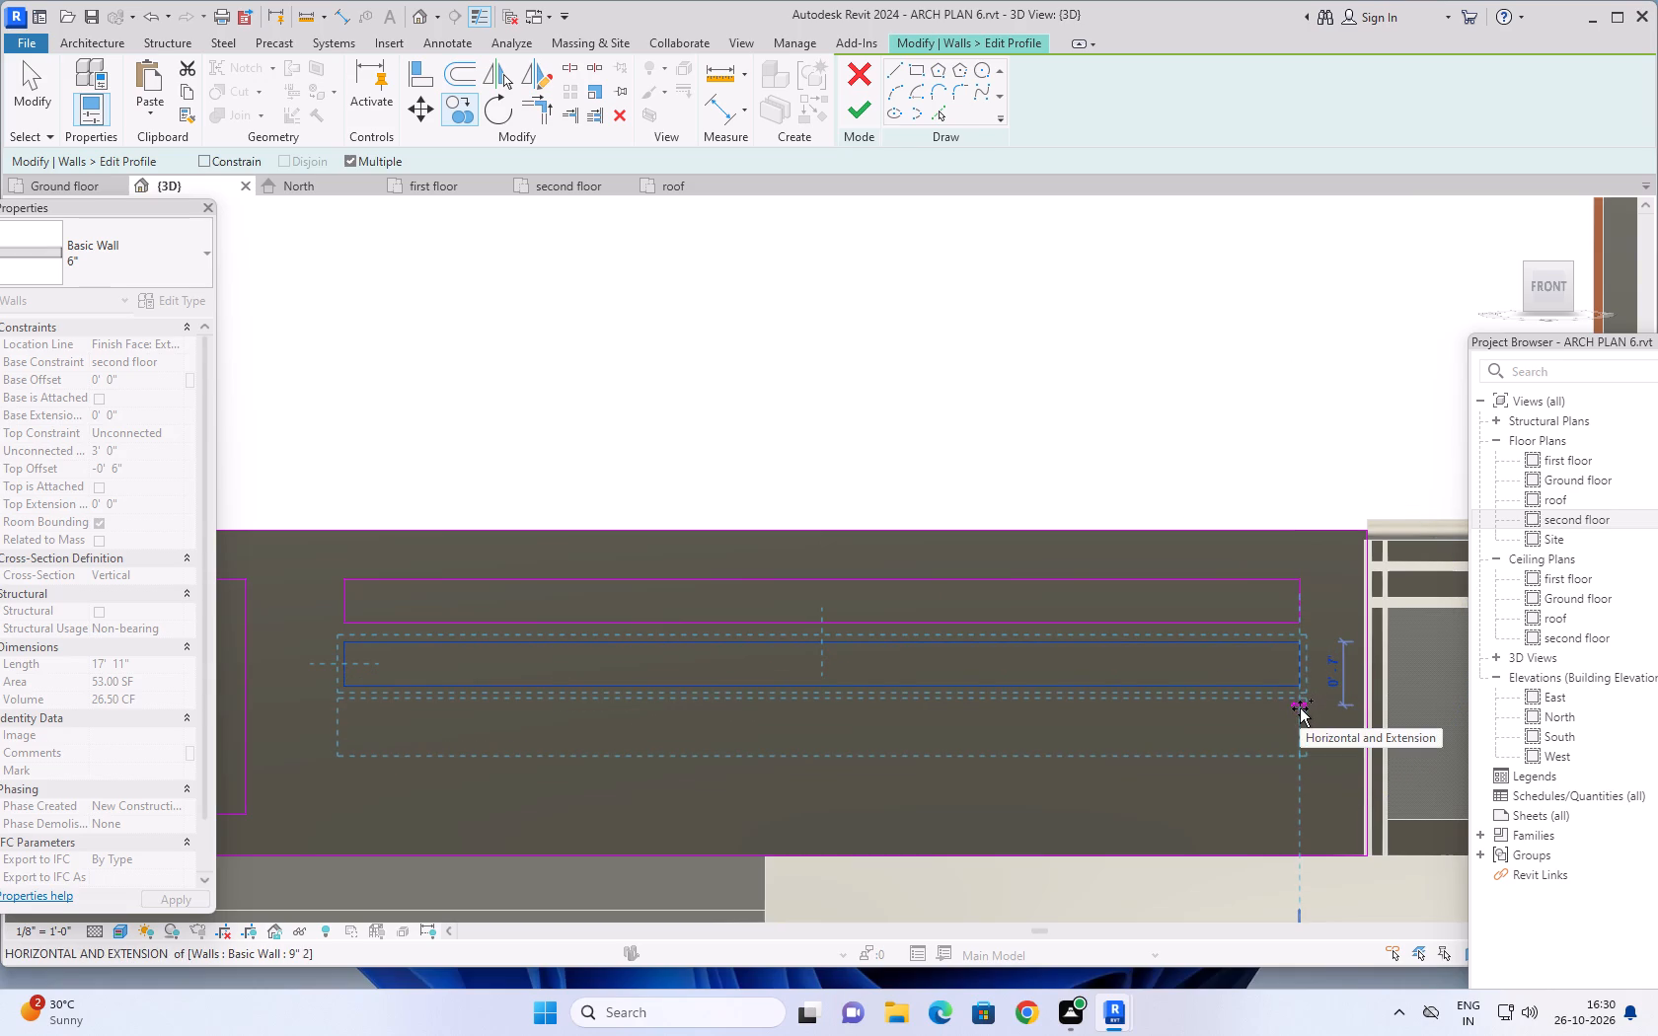
left_click(1300, 708)
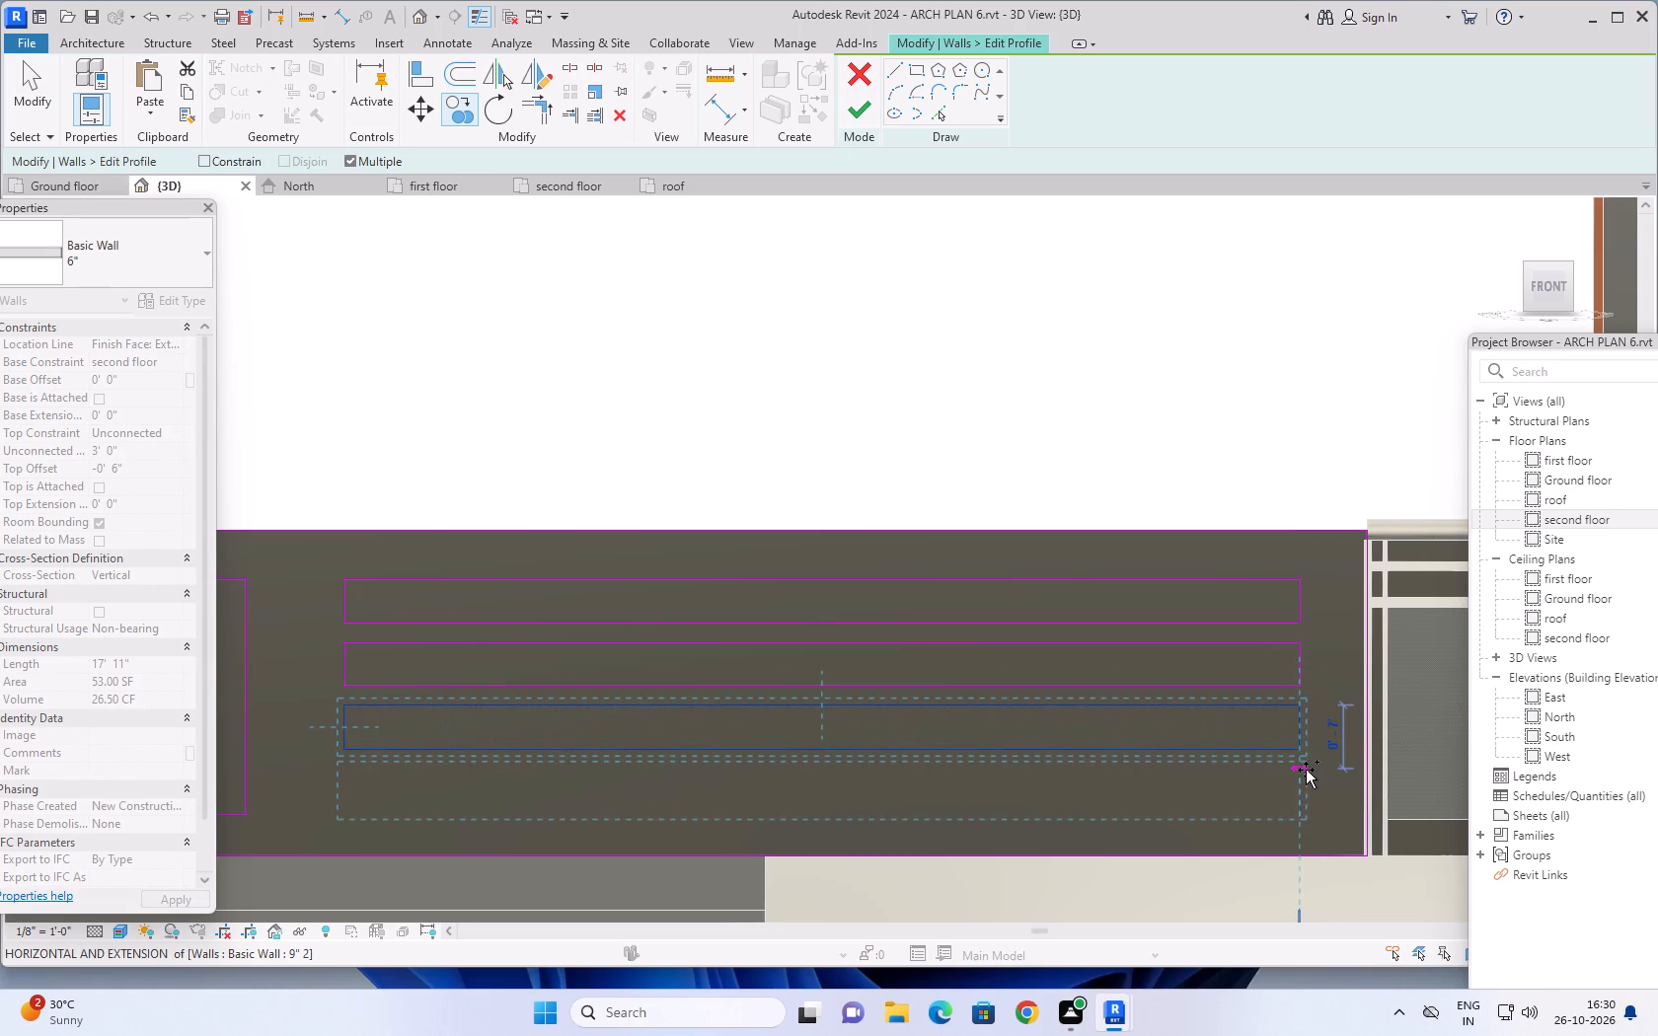
left_click(1306, 771)
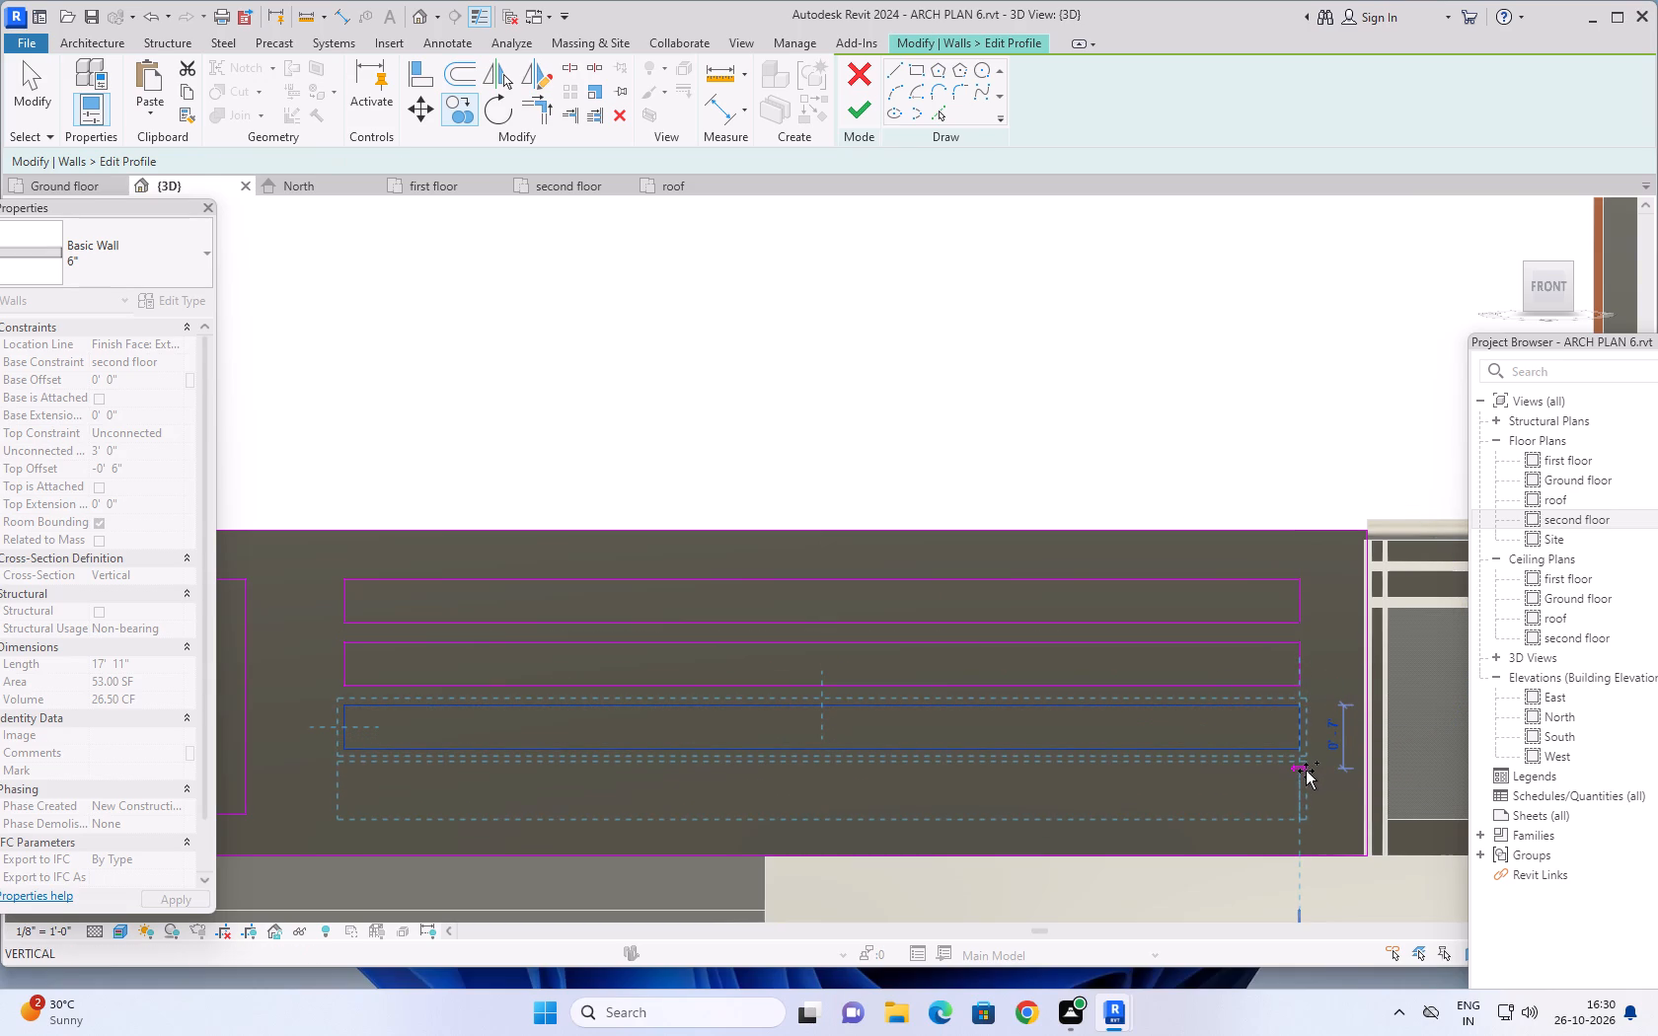
scroll(1224, 758, "down", 4)
key("Escape")
key("Escape")
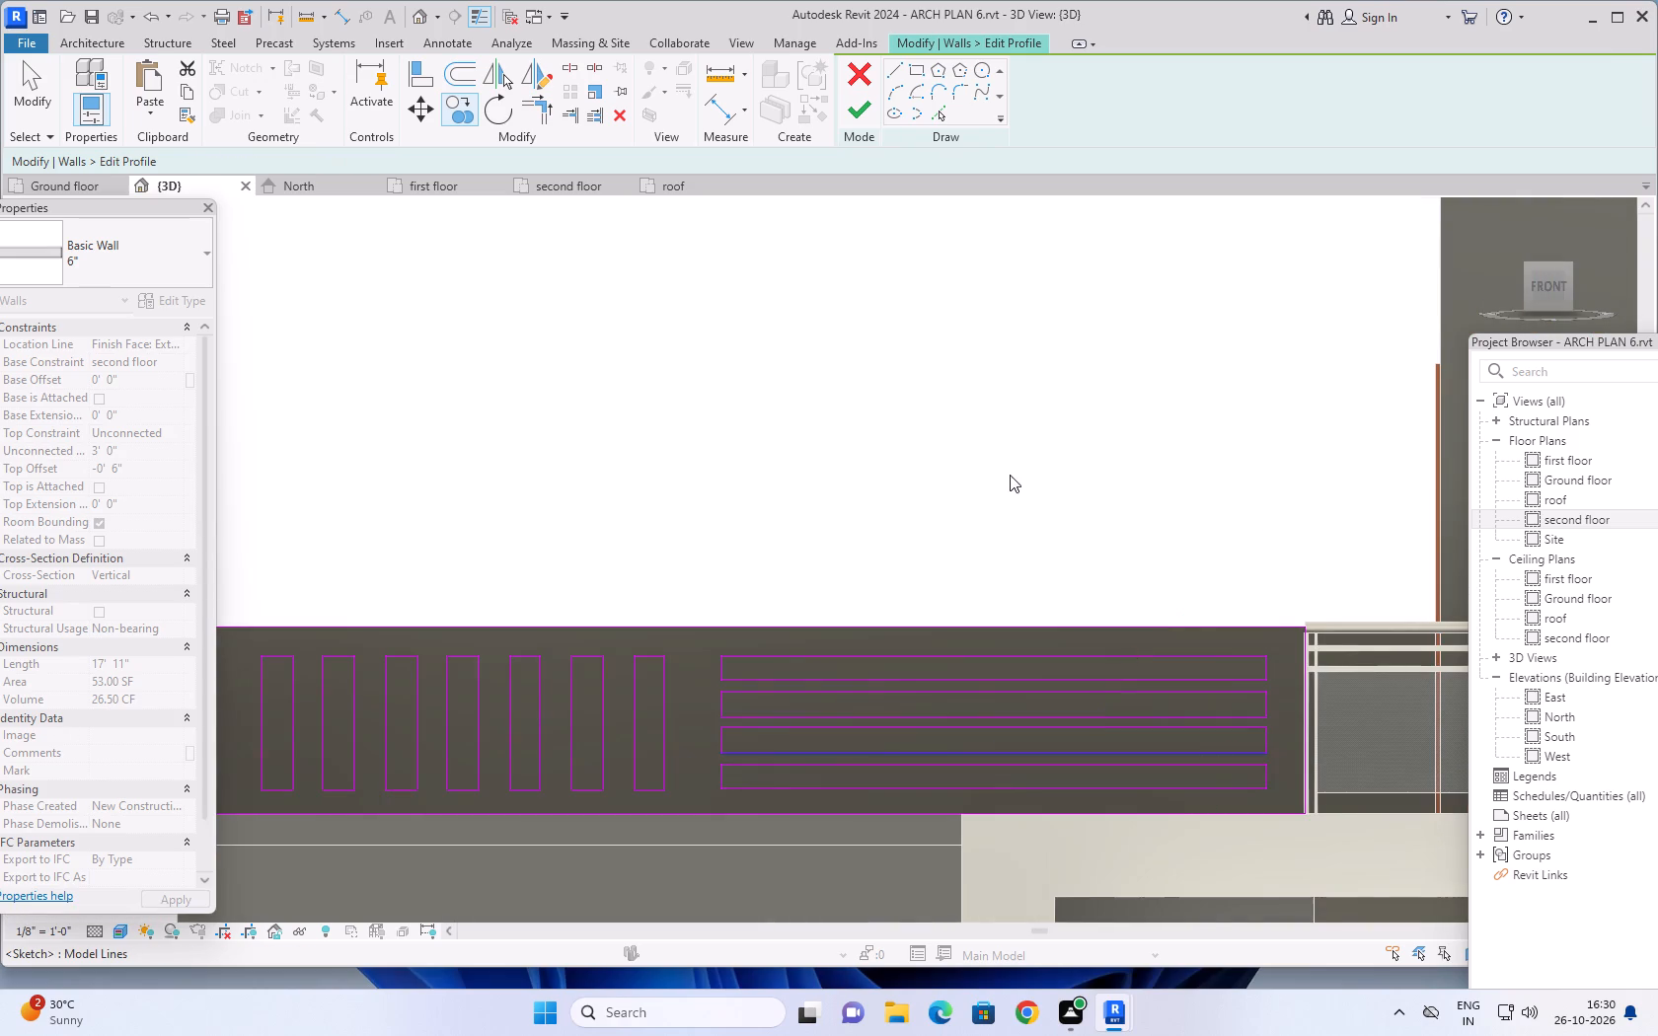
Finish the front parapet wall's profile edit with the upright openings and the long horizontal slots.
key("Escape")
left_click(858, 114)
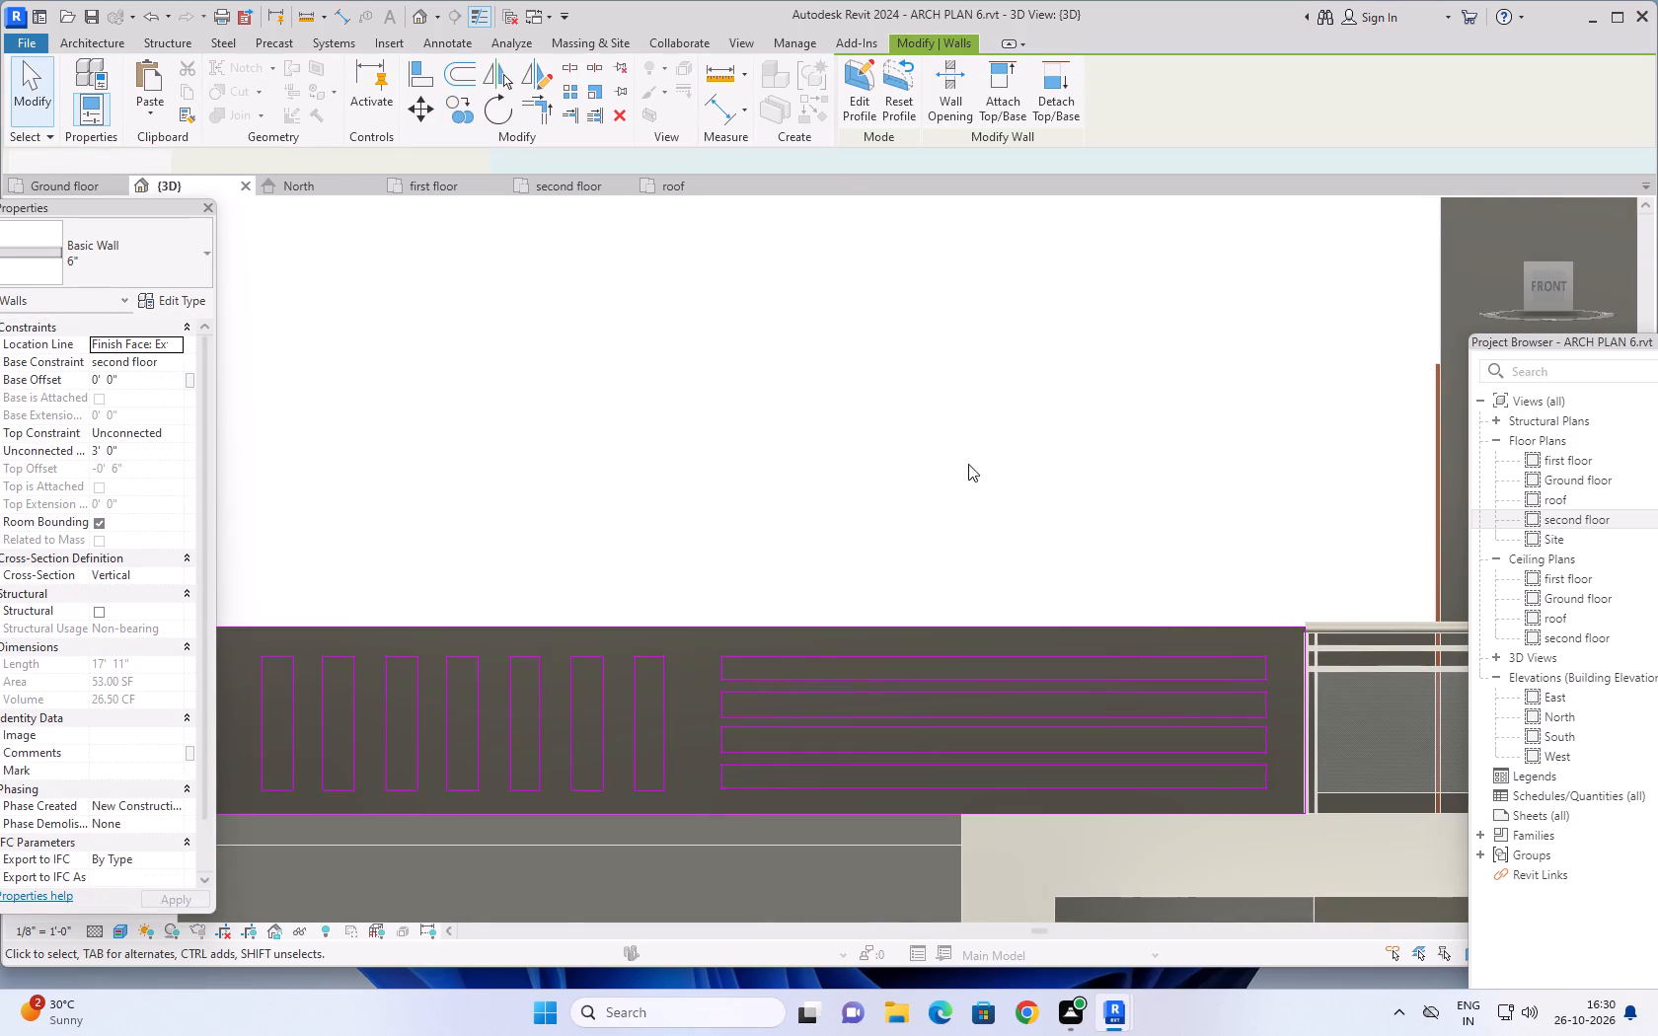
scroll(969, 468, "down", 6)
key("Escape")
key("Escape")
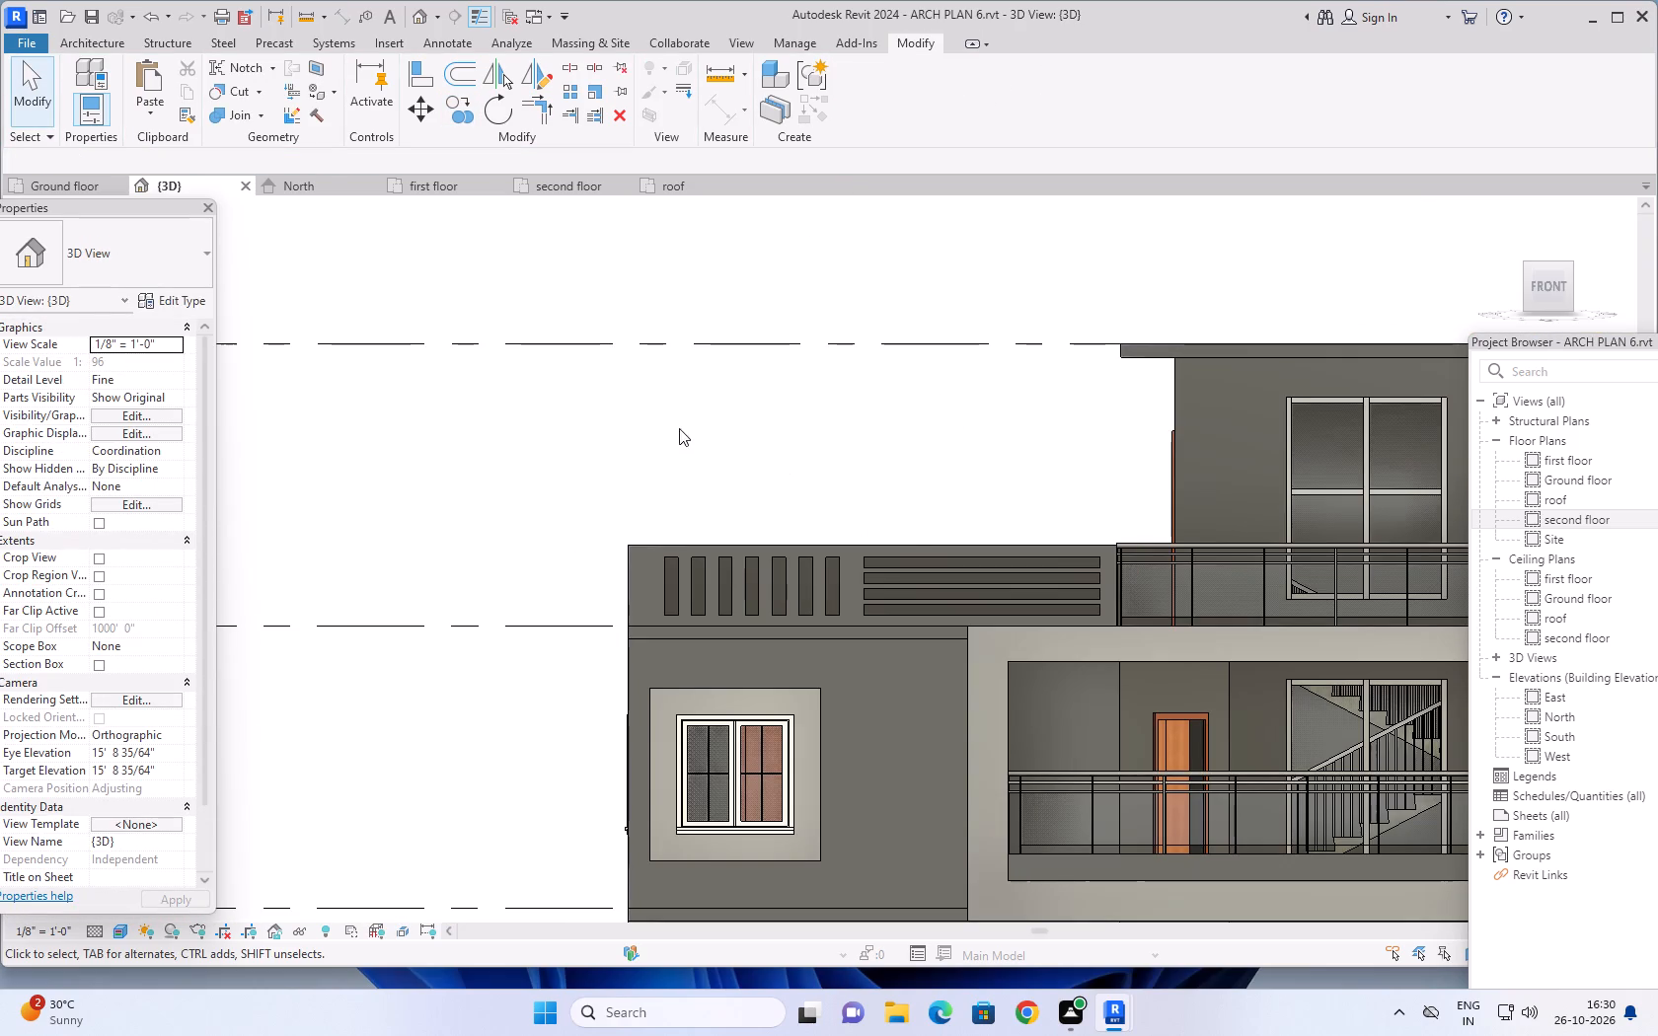
Examine the parapet openings and the whole front facade from straight ahead and from several oblique angles.
scroll(732, 457, "down", 2)
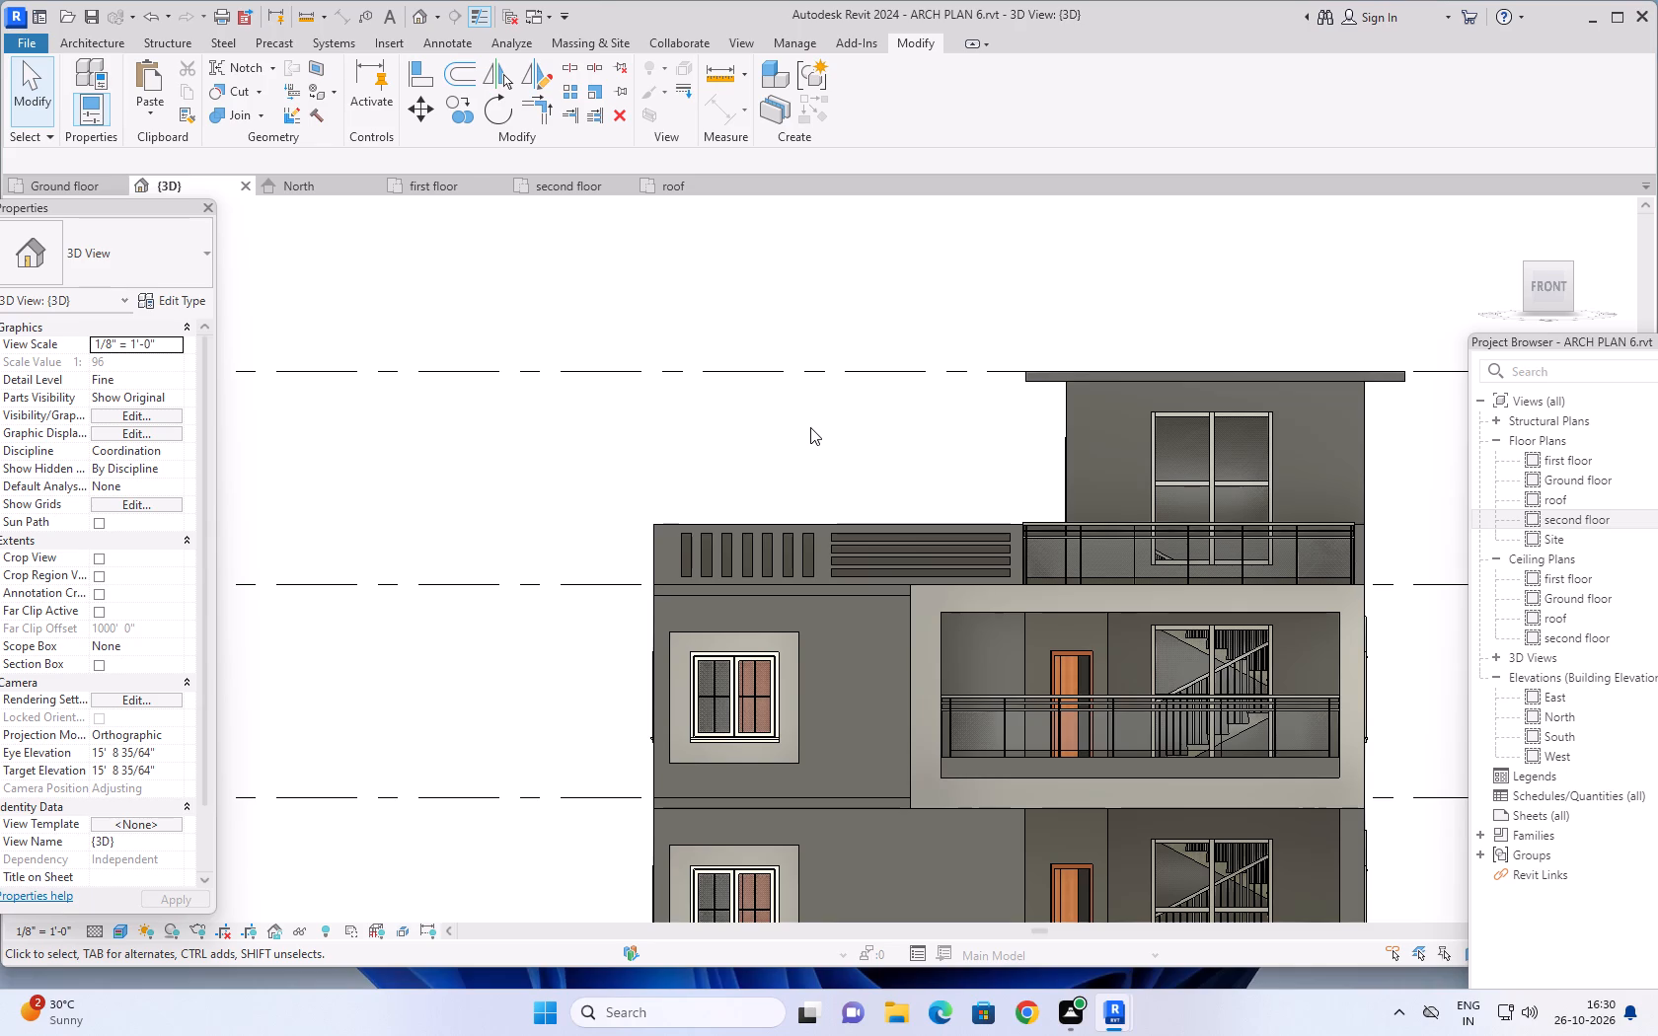
middle_click_drag(810, 427, 834, 505, "ctrl")
scroll(845, 481, "down", 5)
middle_click_drag(845, 446, 868, 485, "shift")
middle_click_drag(1286, 564, 1264, 475)
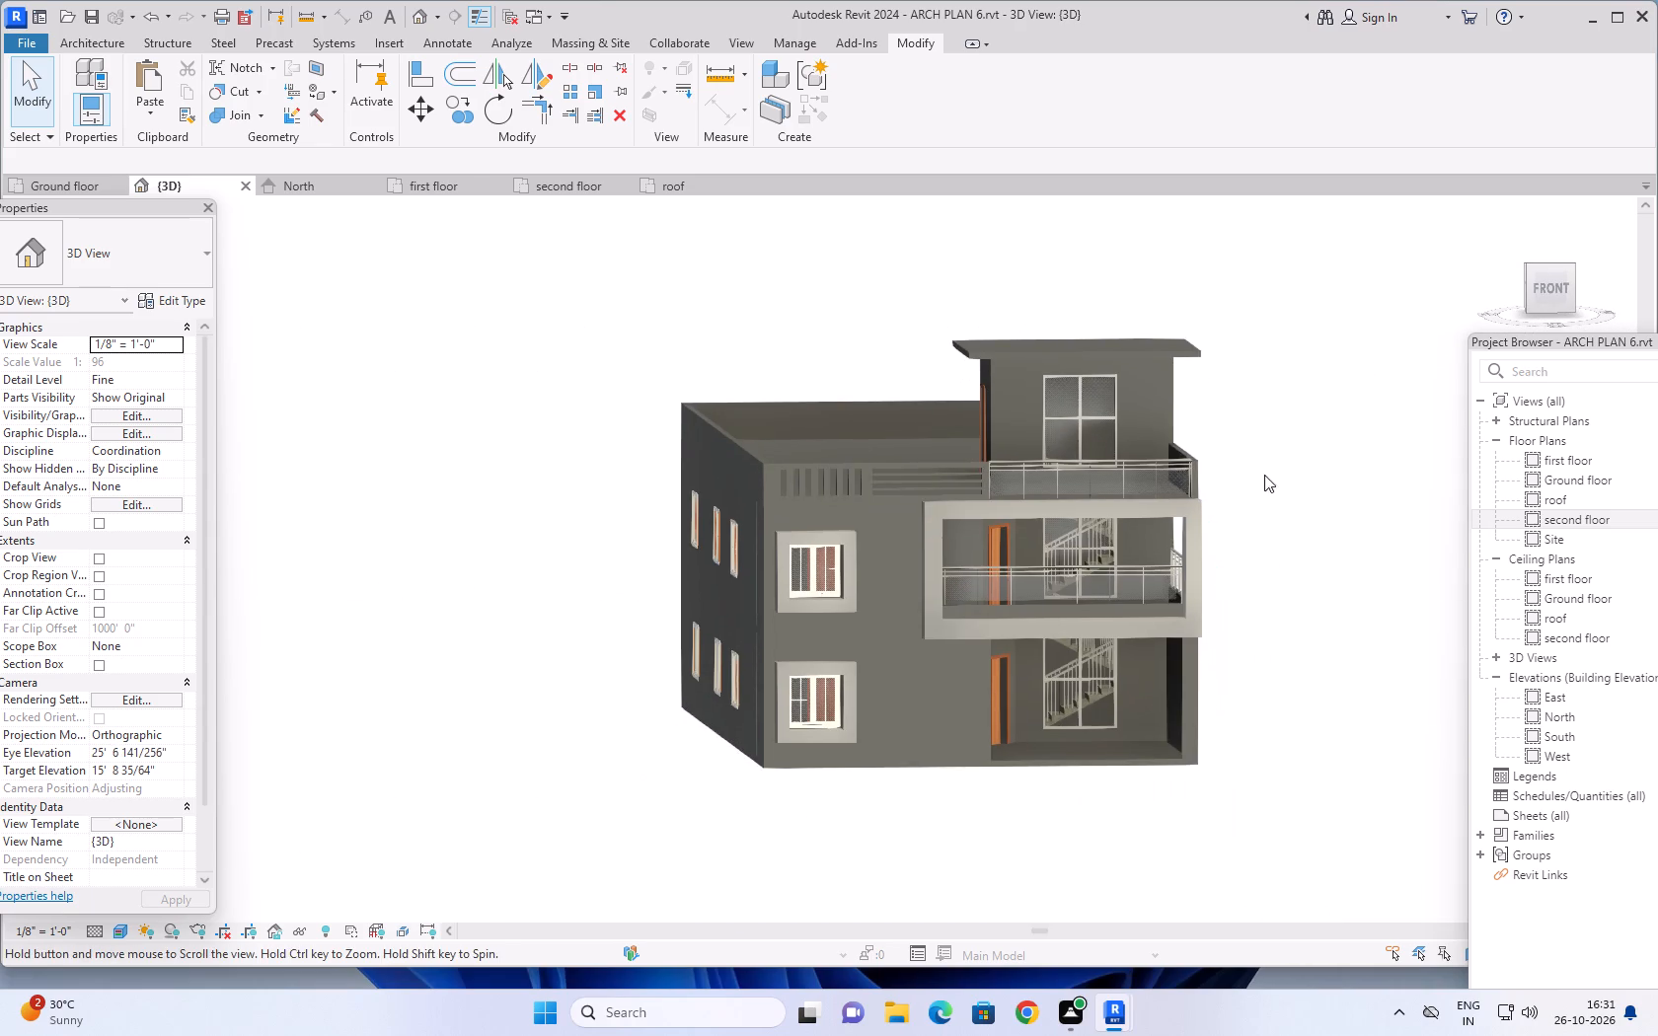
scroll(1255, 510, "up", 2)
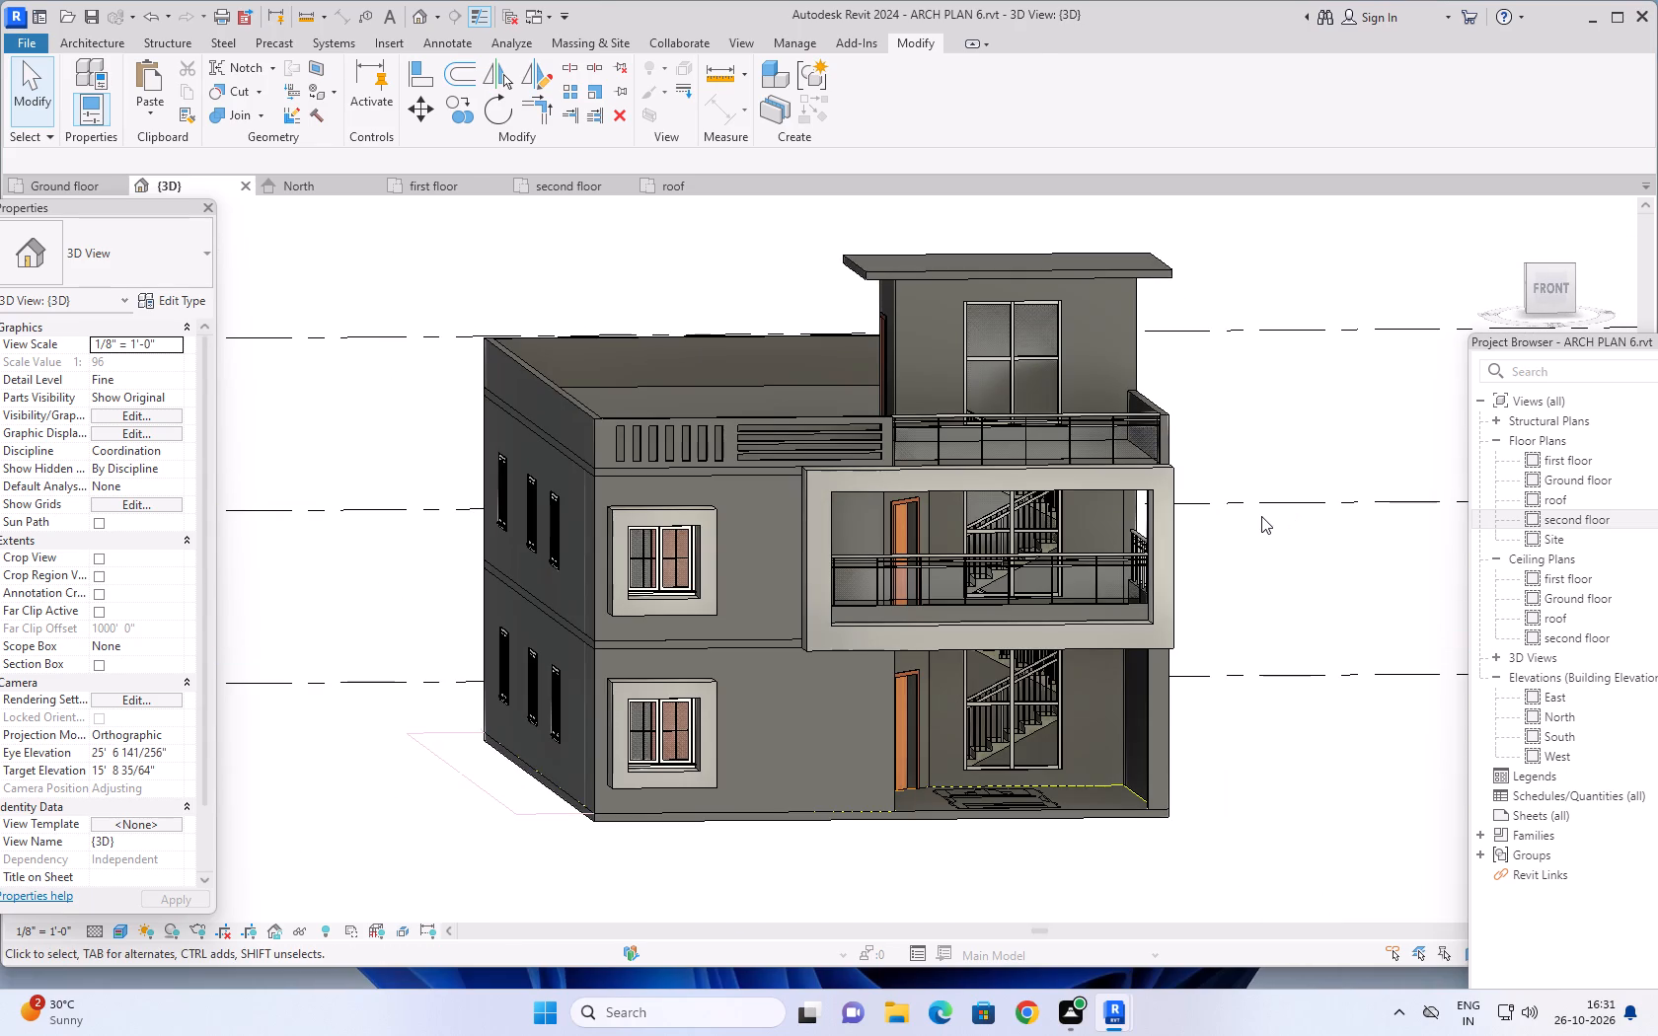
middle_click_drag(1266, 488, 1300, 446, "shift")
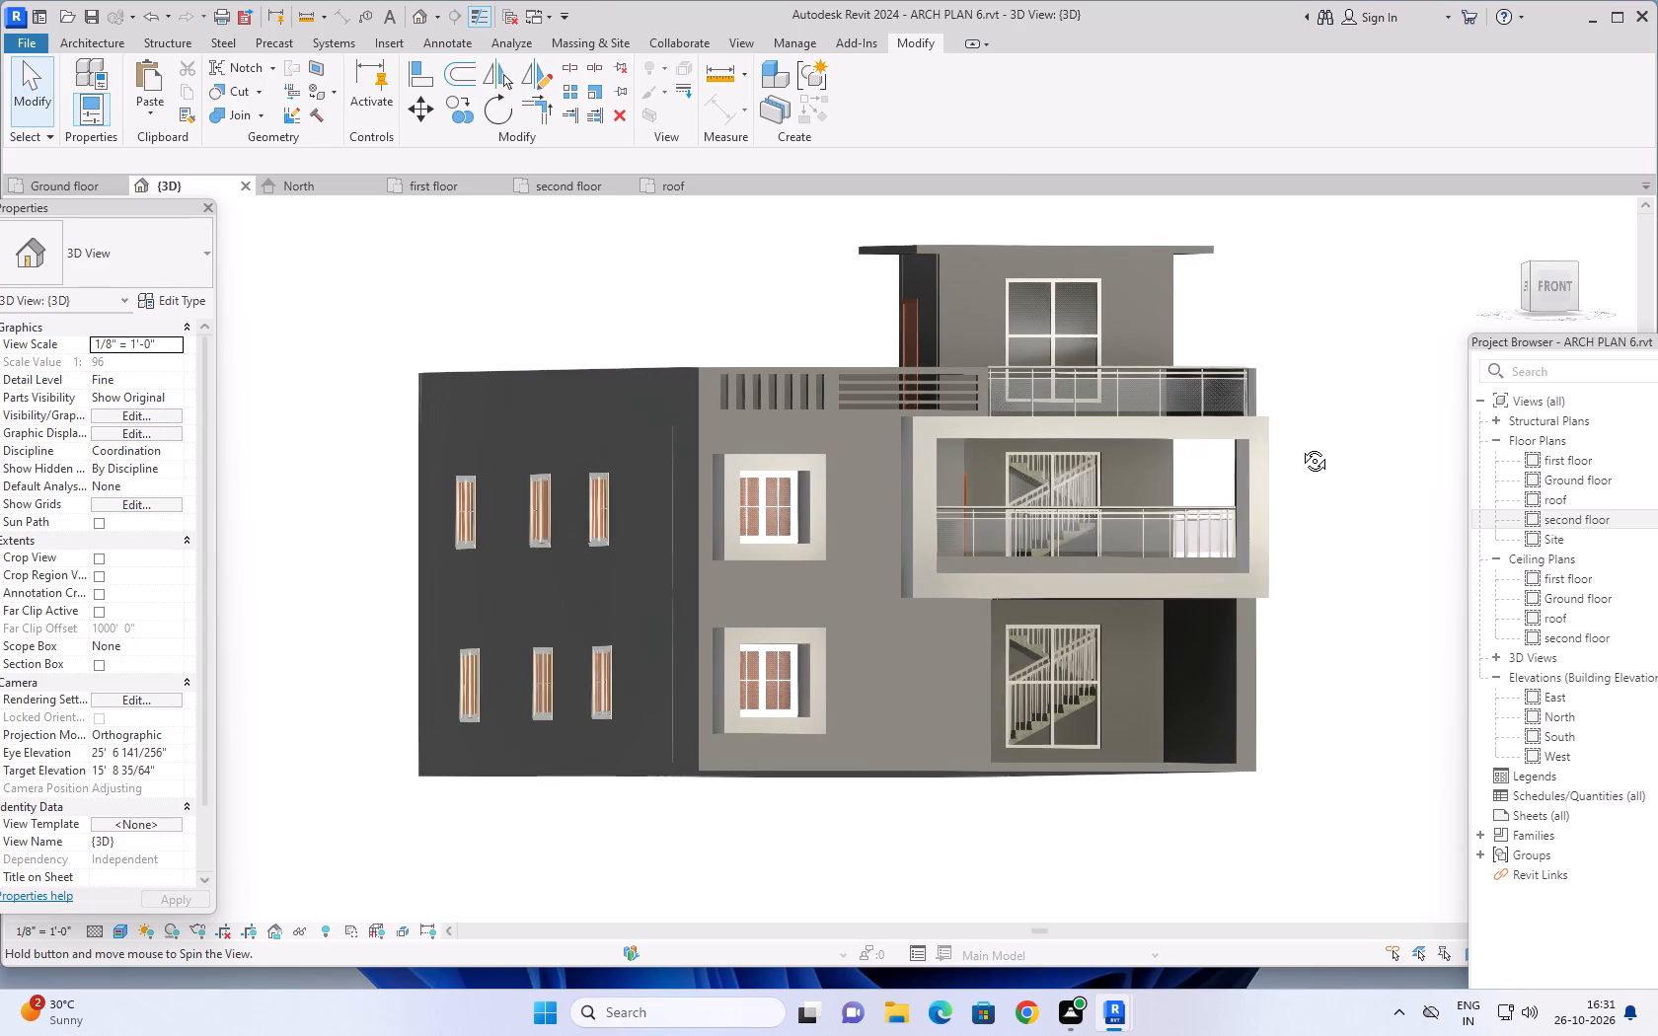
middle_click_drag(1300, 446, 1306, 492, "shift")
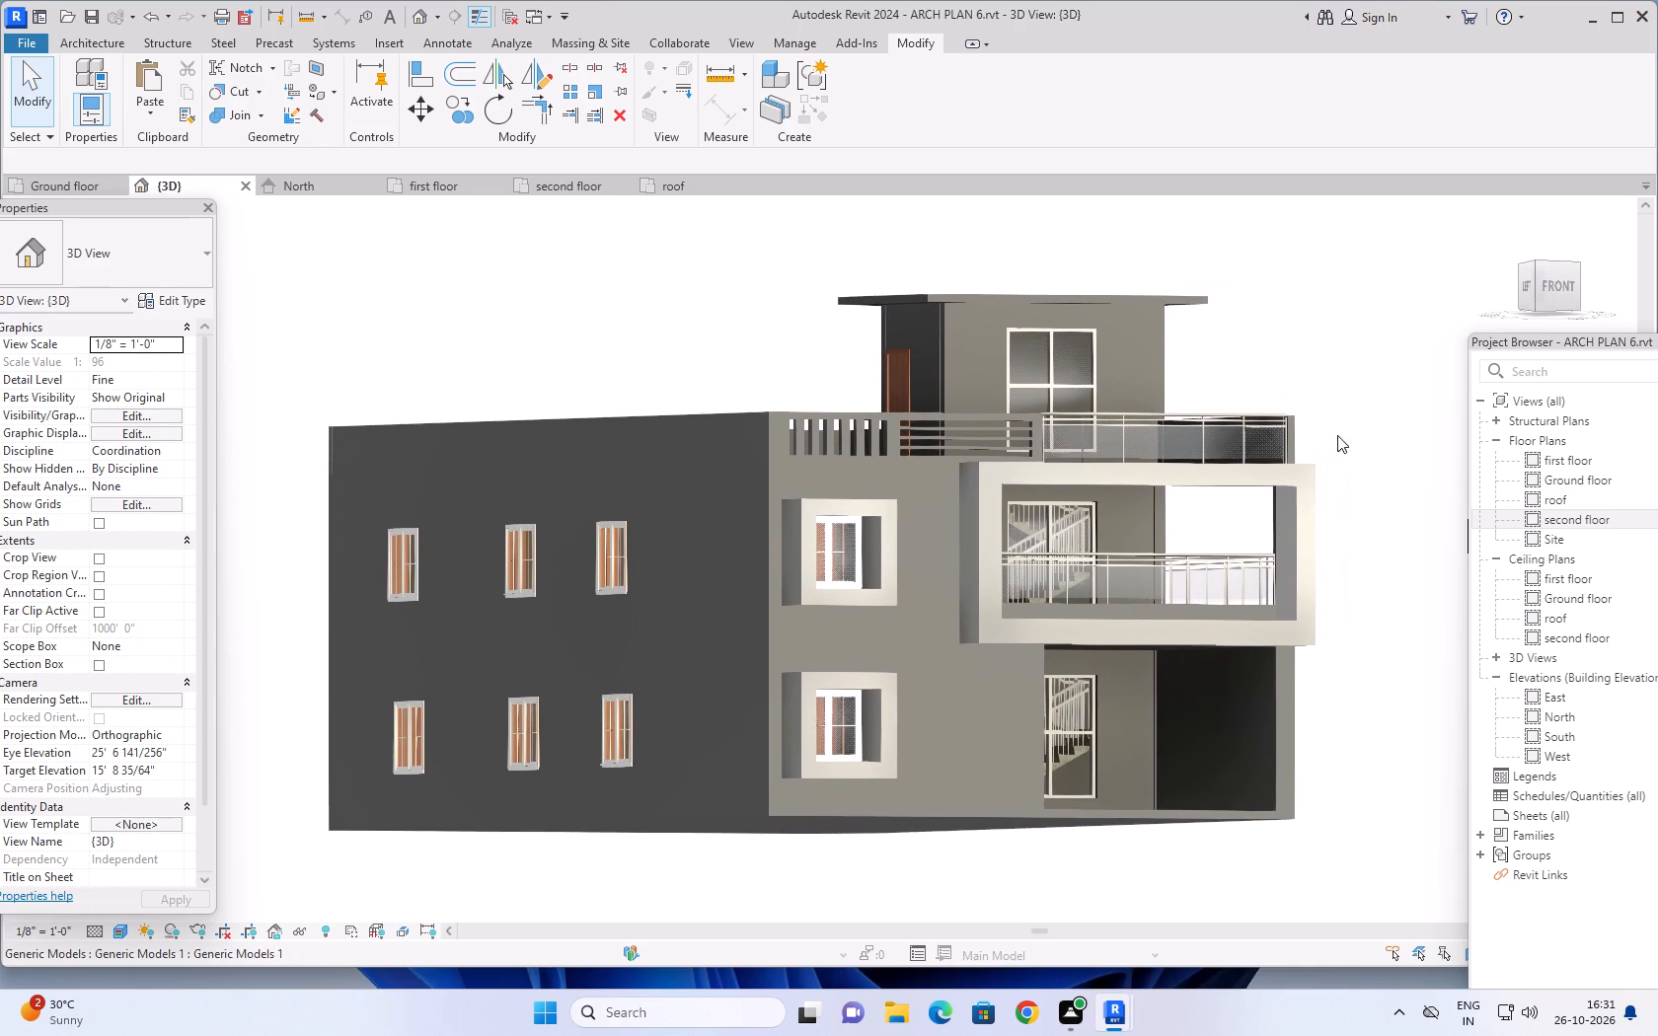
middle_click_drag(1336, 400, 1337, 339)
middle_click_drag(1388, 445, 1323, 513)
Undo the finished profile edit, all four long horizontal rectangles and the seventh upright rectangle in the parapet profile.
key("ctrl+z")
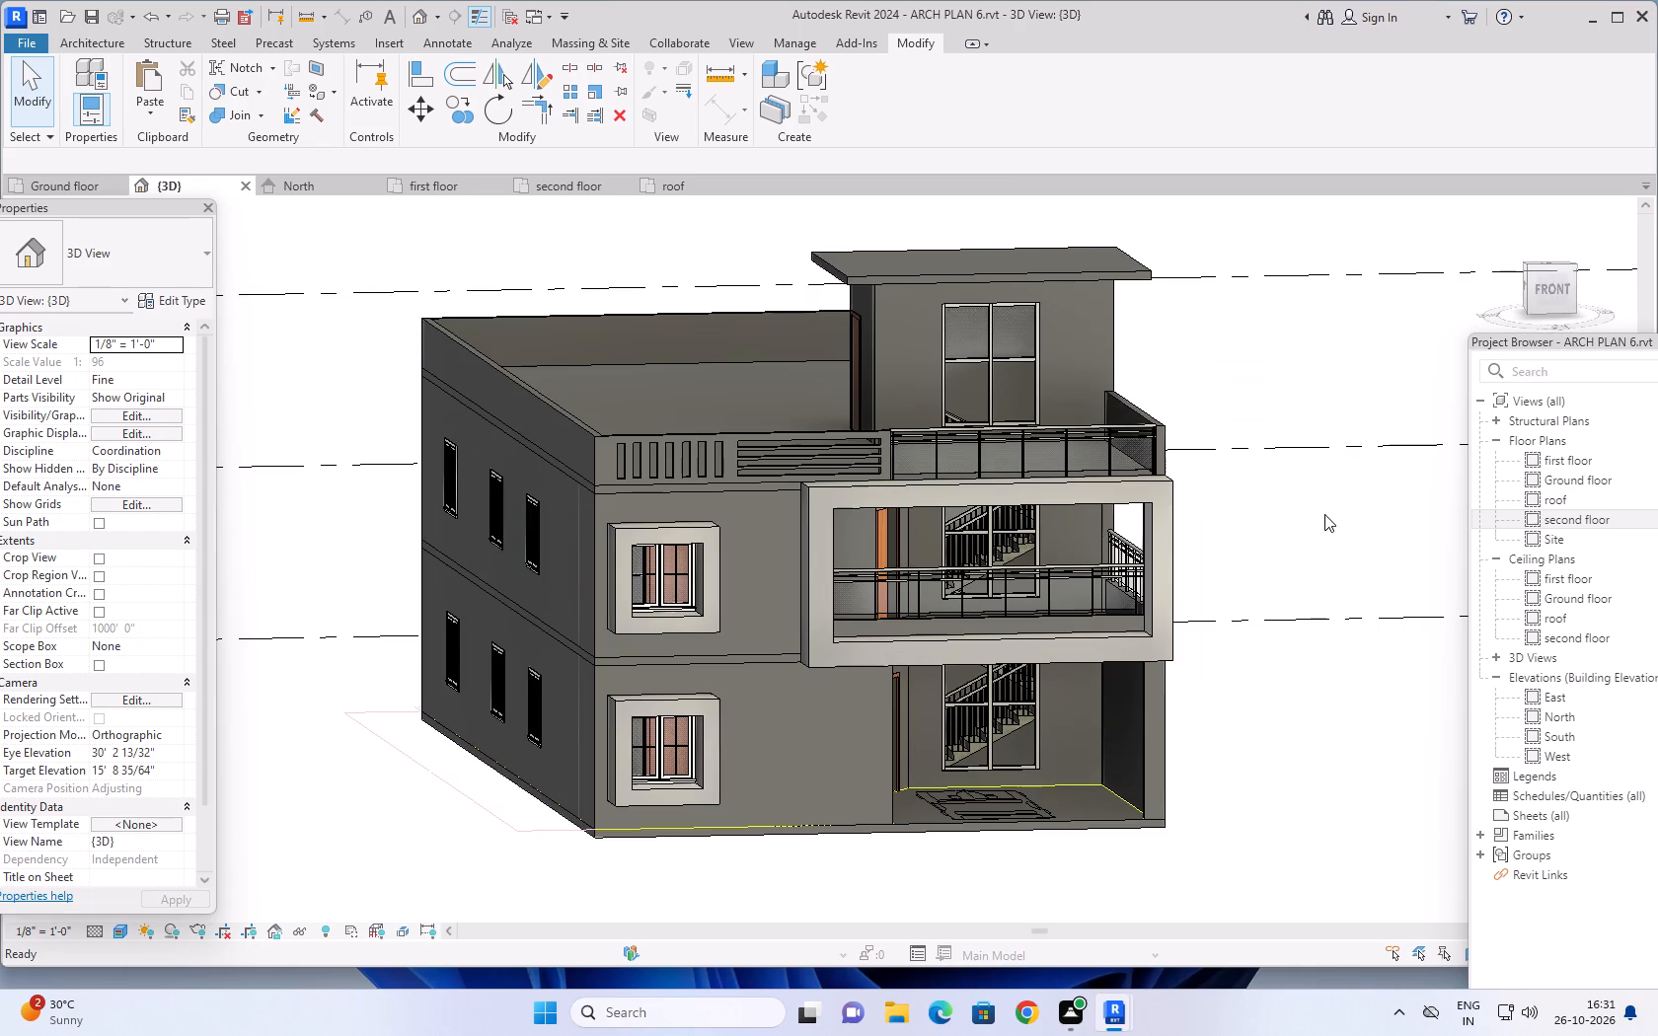
scroll(1324, 514, "down", 7)
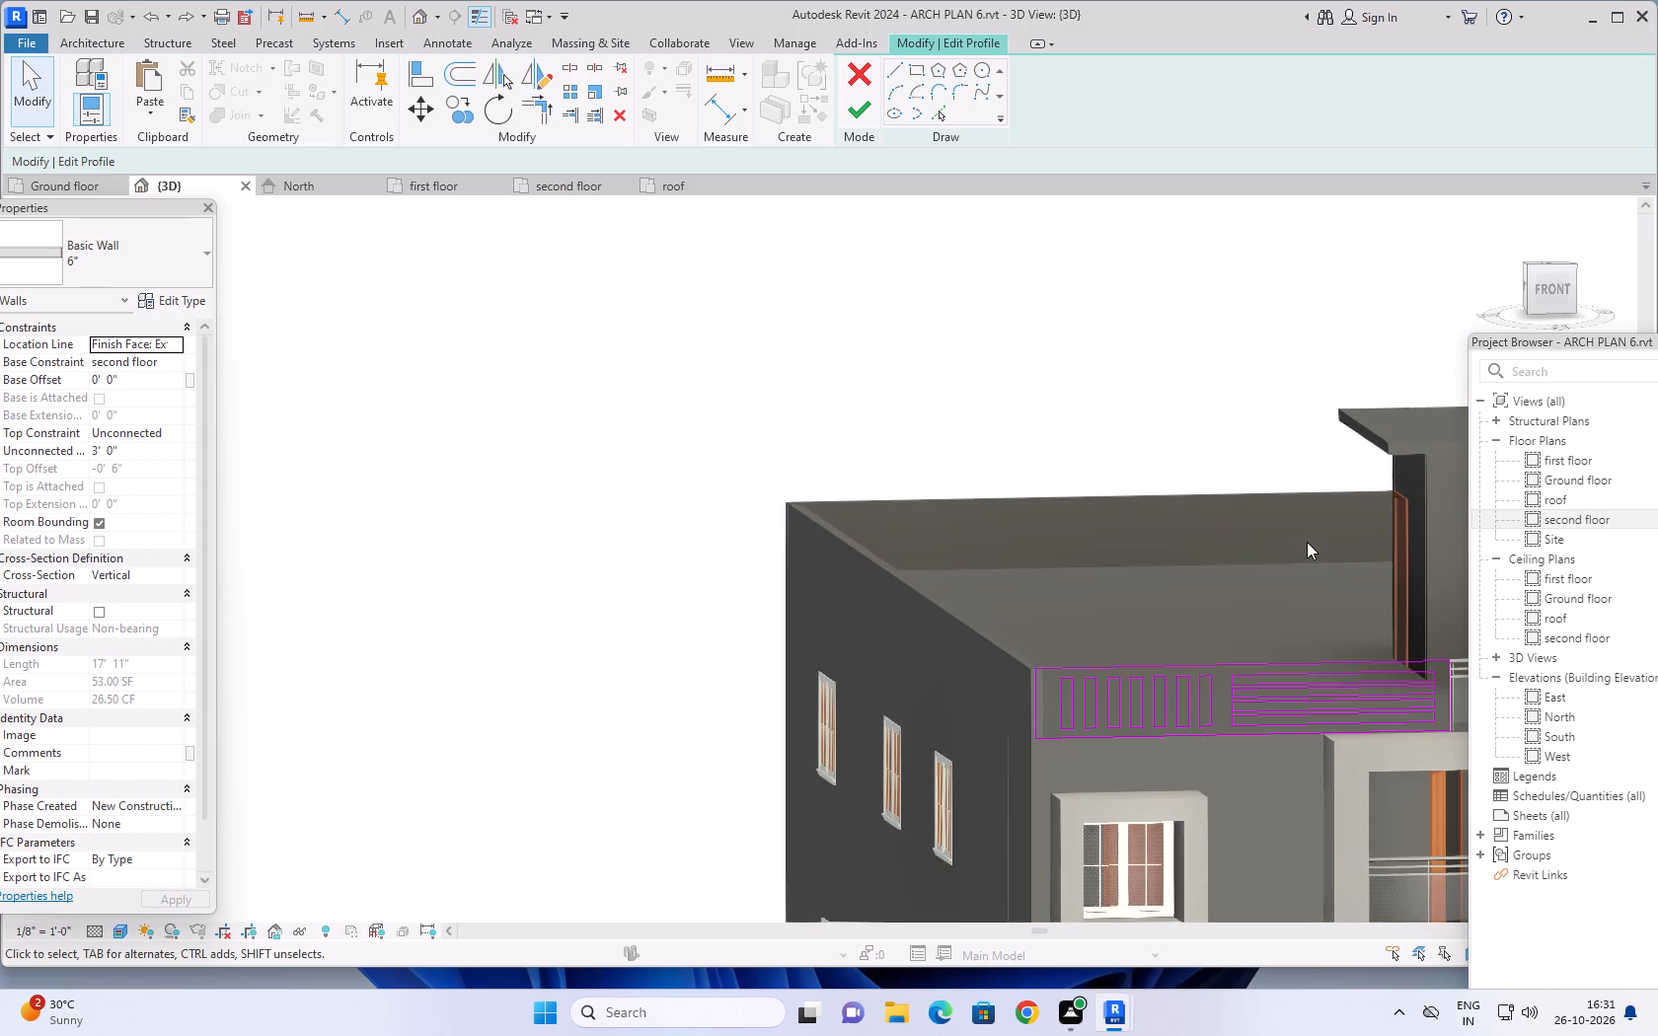
middle_click_drag(1300, 568, 1144, 474)
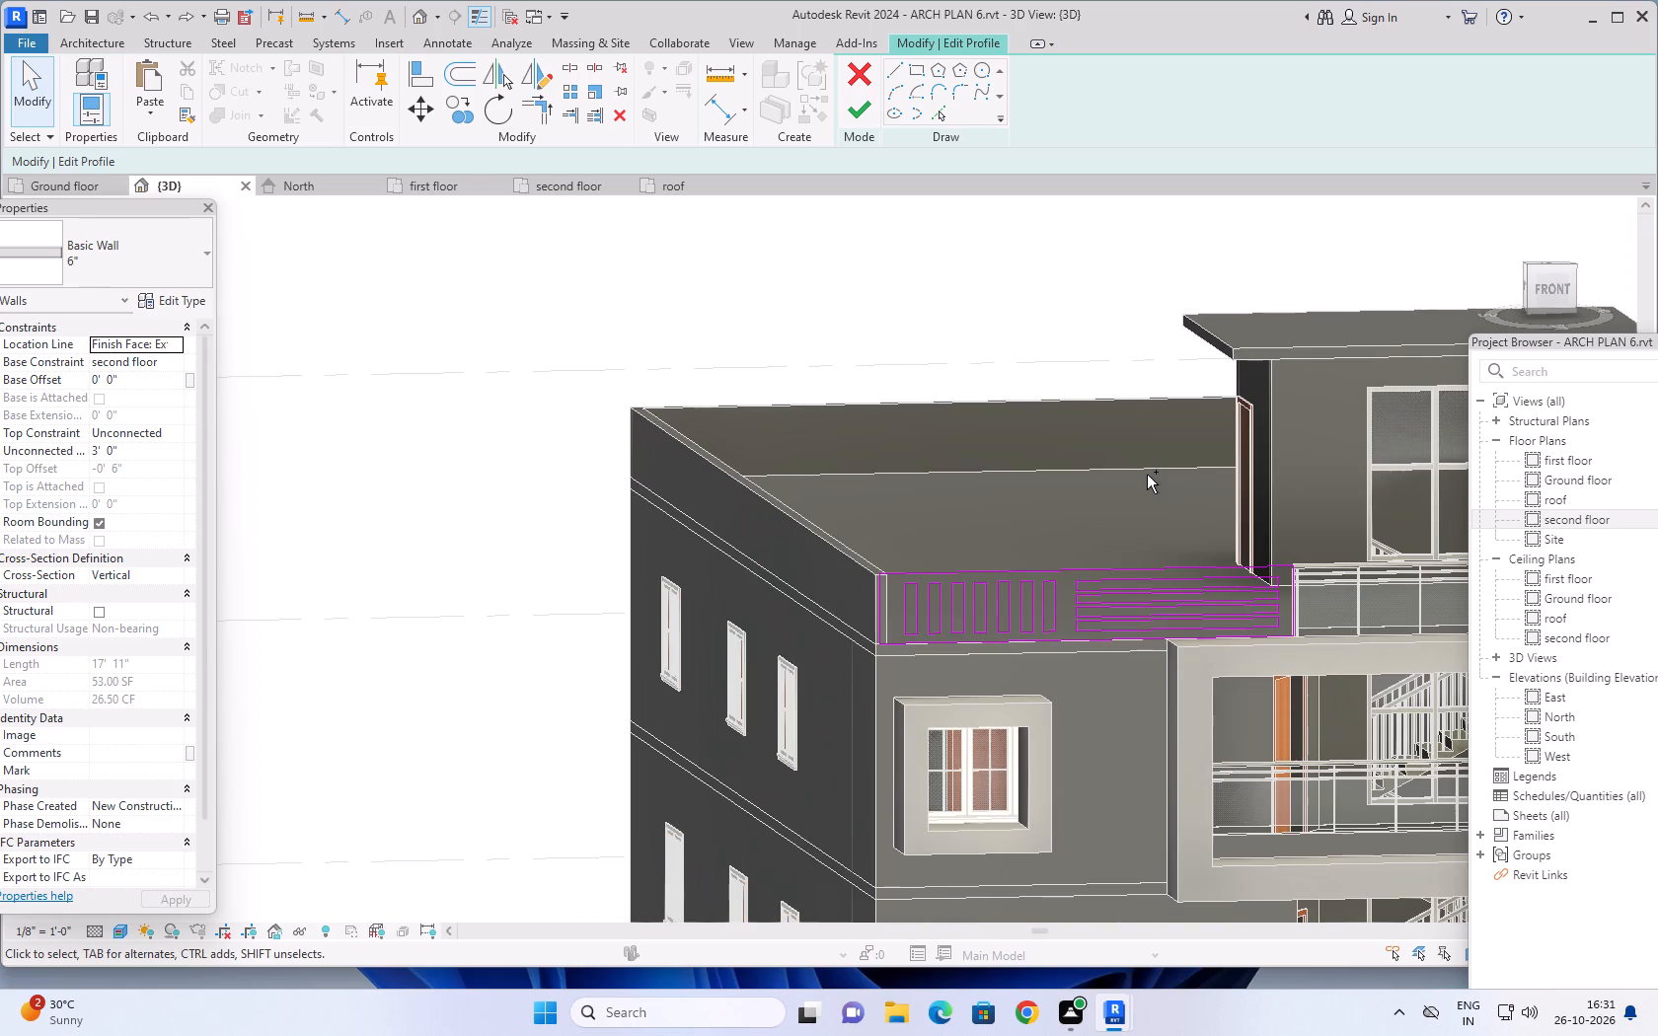
key("ctrl+z")
scroll(1155, 479, "down", 8)
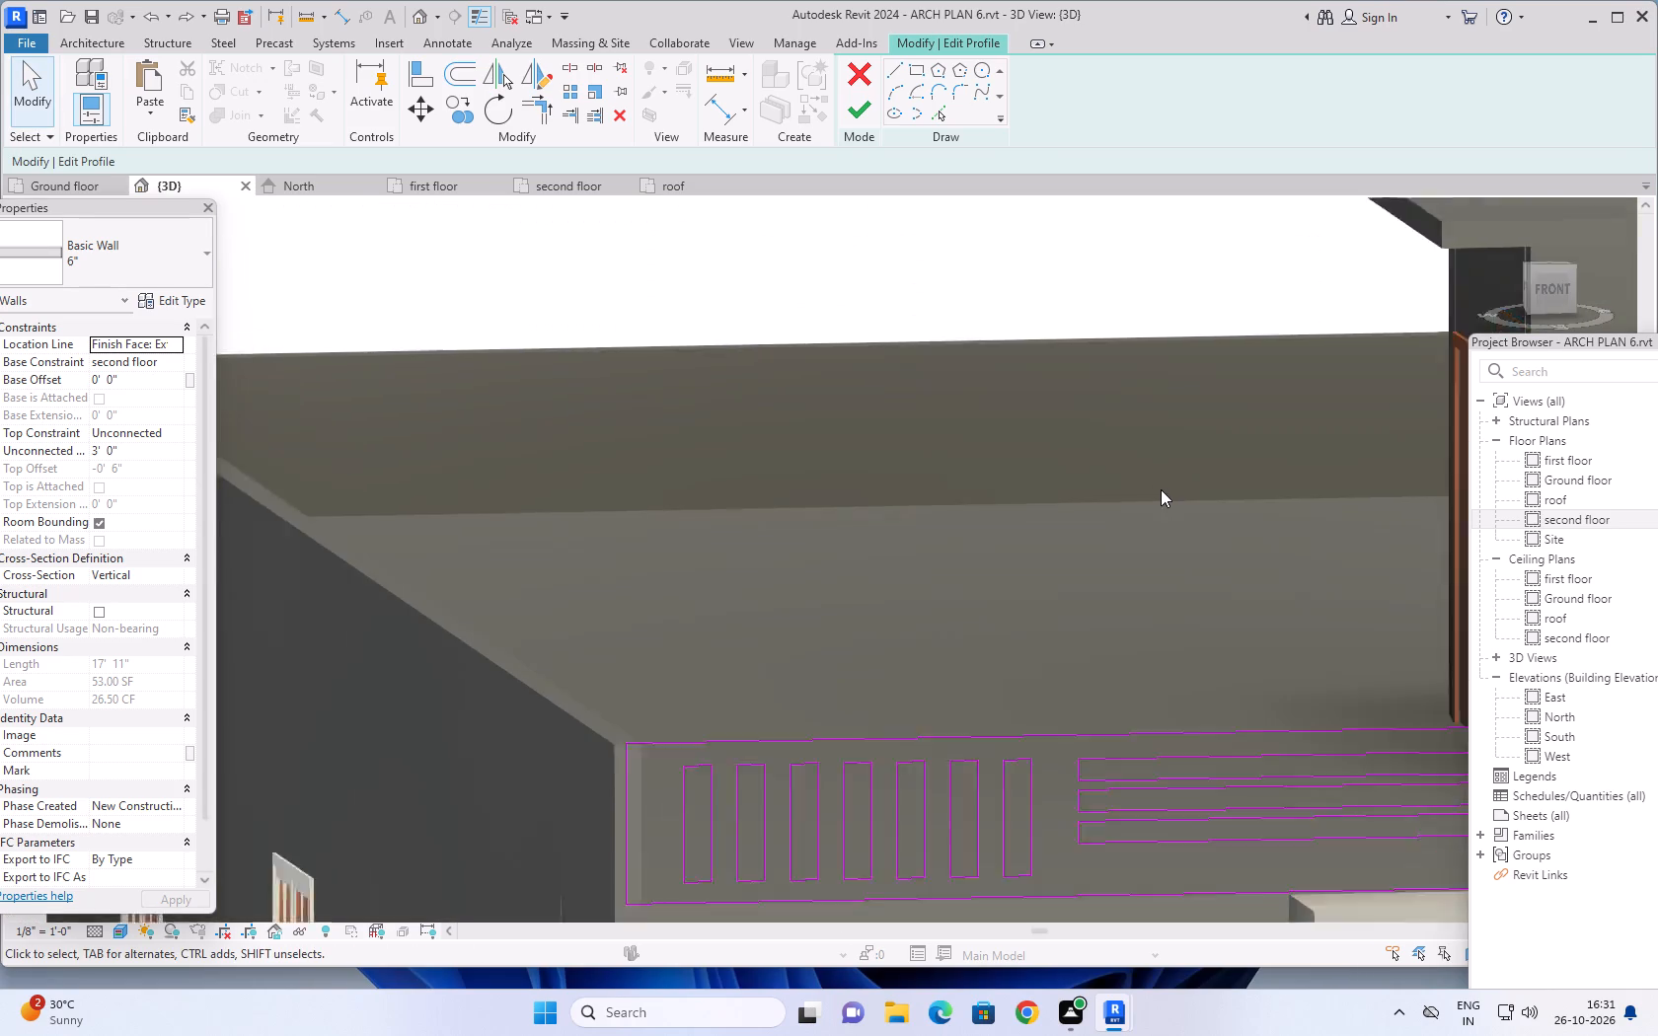
key("ctrl+z")
key("ctrl+z")
key("ctrl+z")
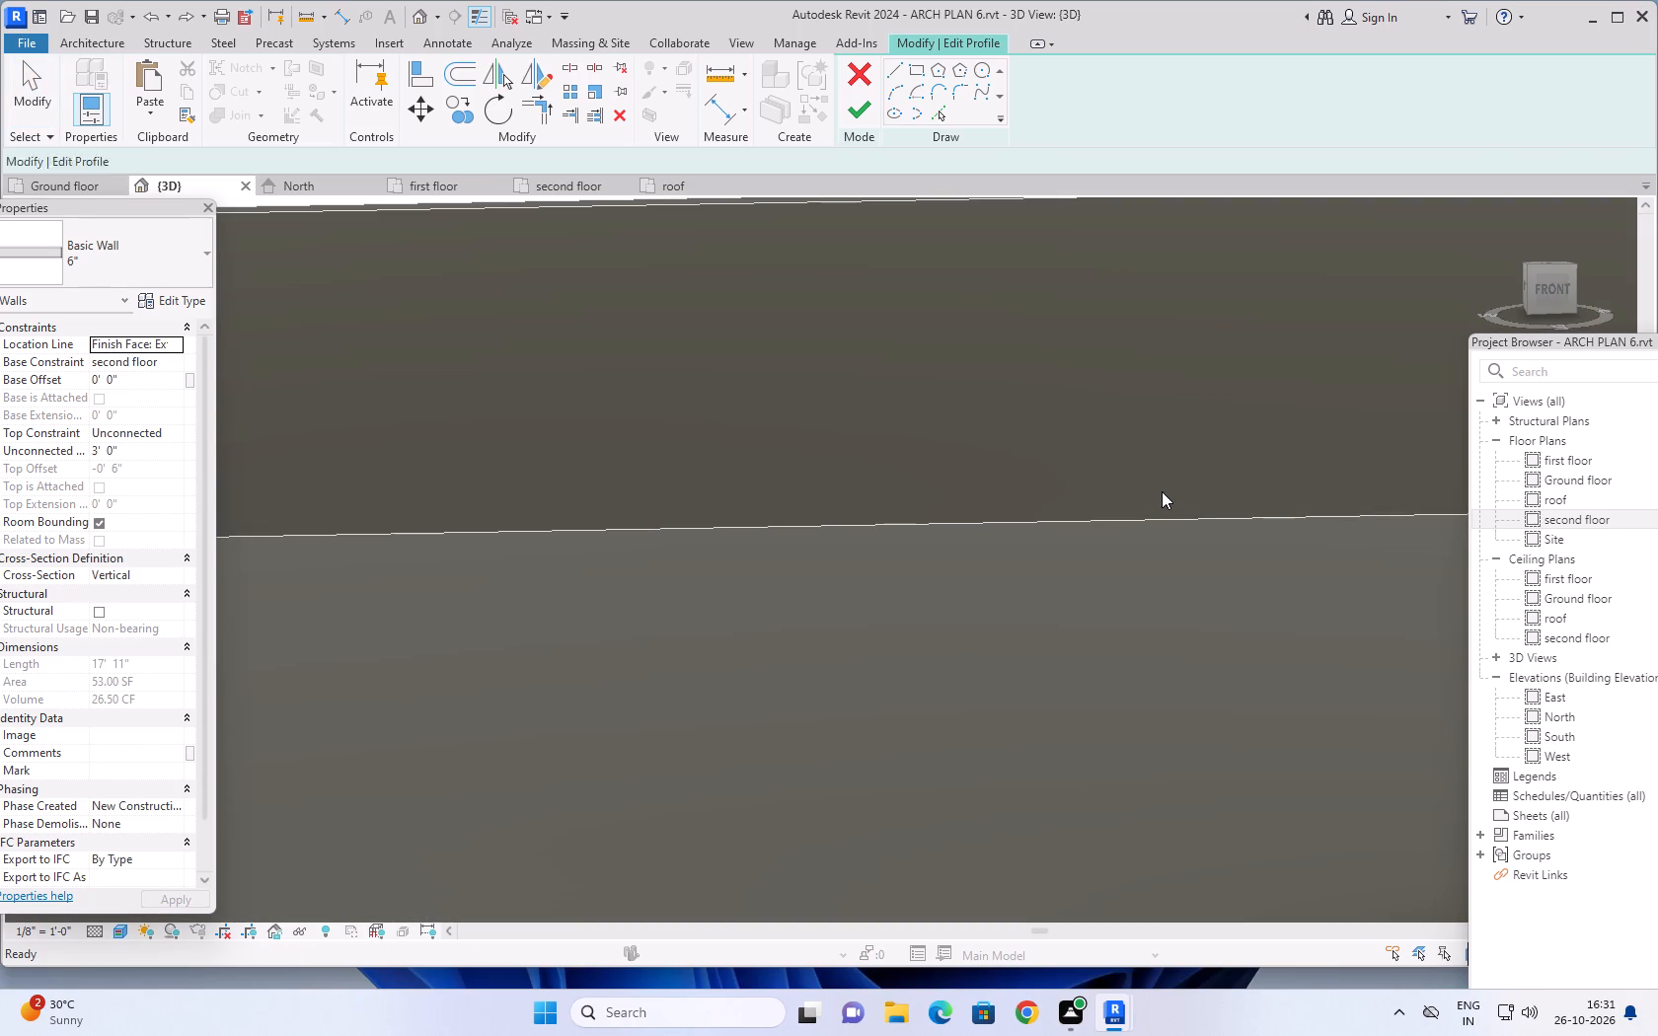
key("ctrl+z")
scroll(1164, 493, "down", 6)
middle_click_drag(1187, 551, 1104, 520)
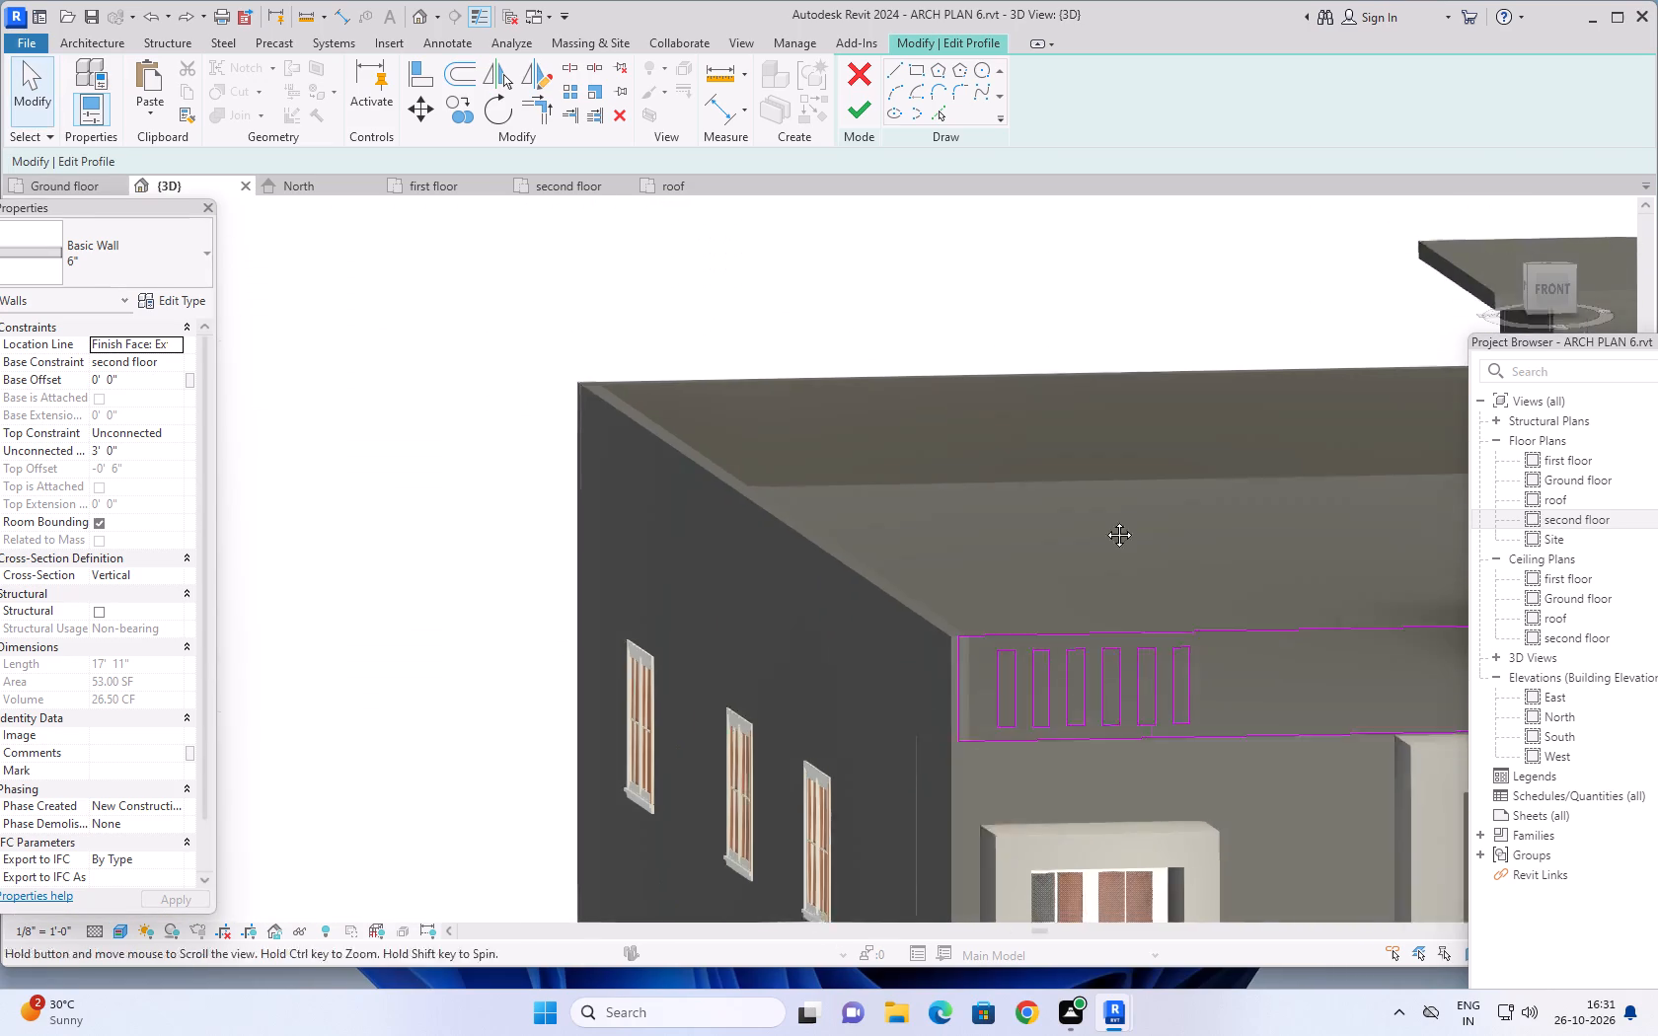
middle_click_drag(1104, 520, 914, 410)
middle_click_drag(1057, 573, 1015, 549)
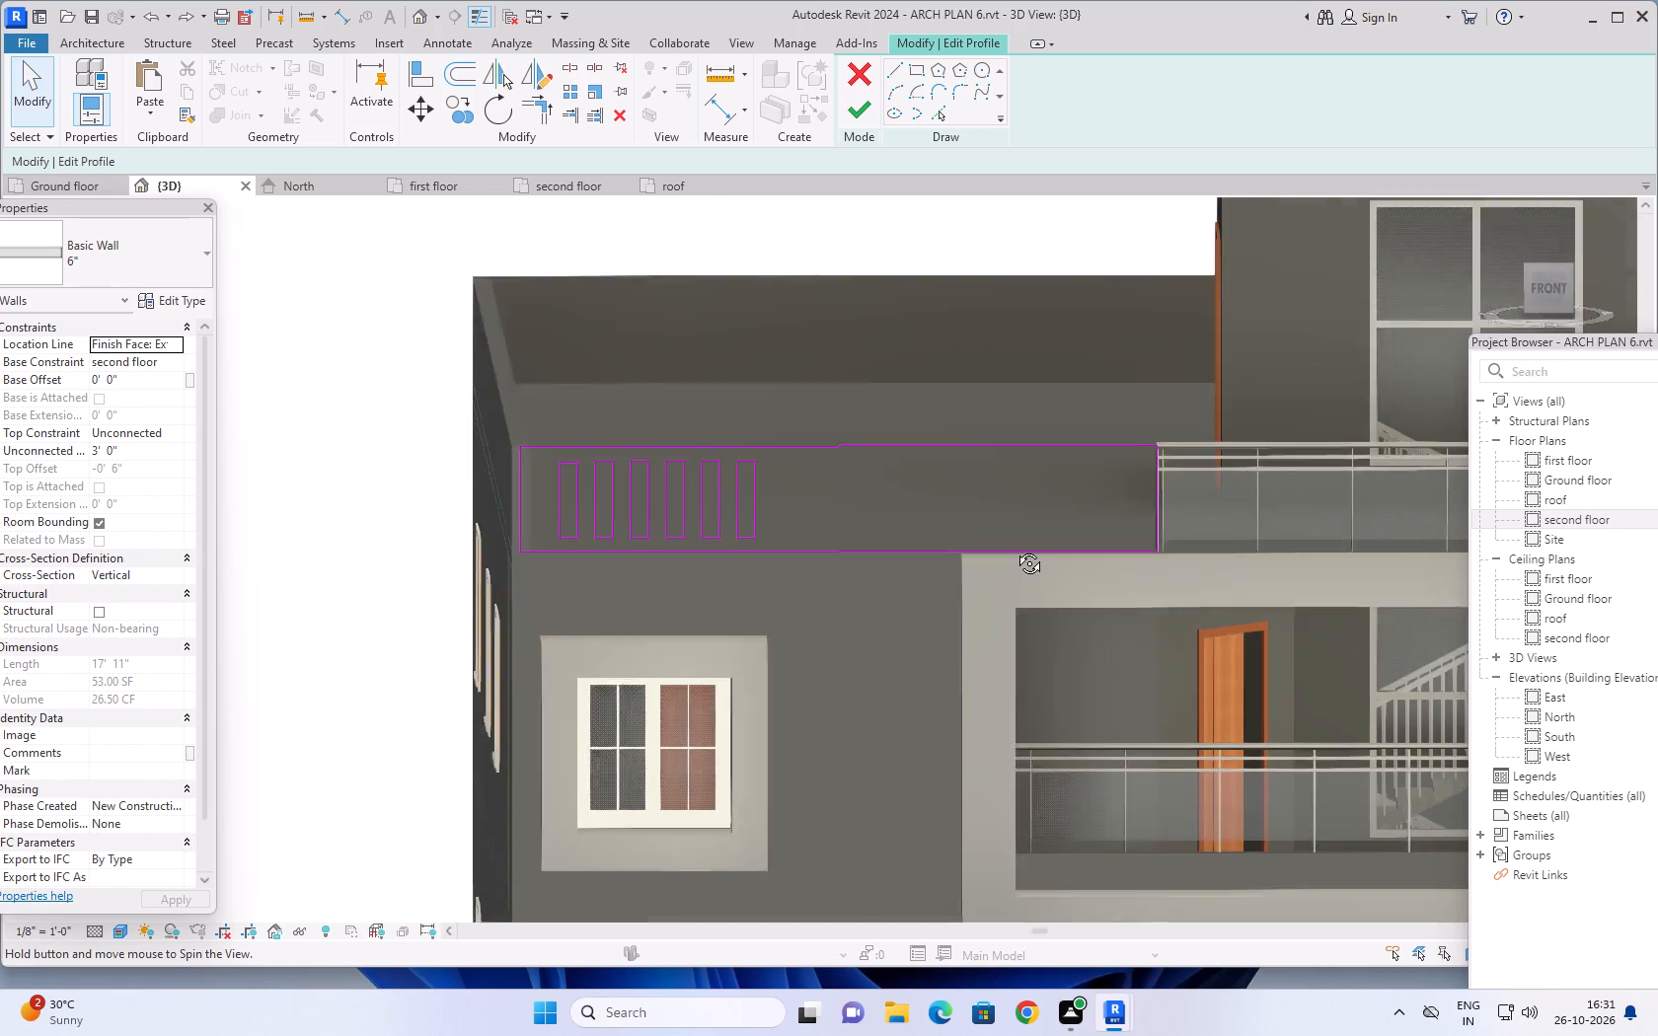
middle_click_drag(1015, 549, 1017, 523)
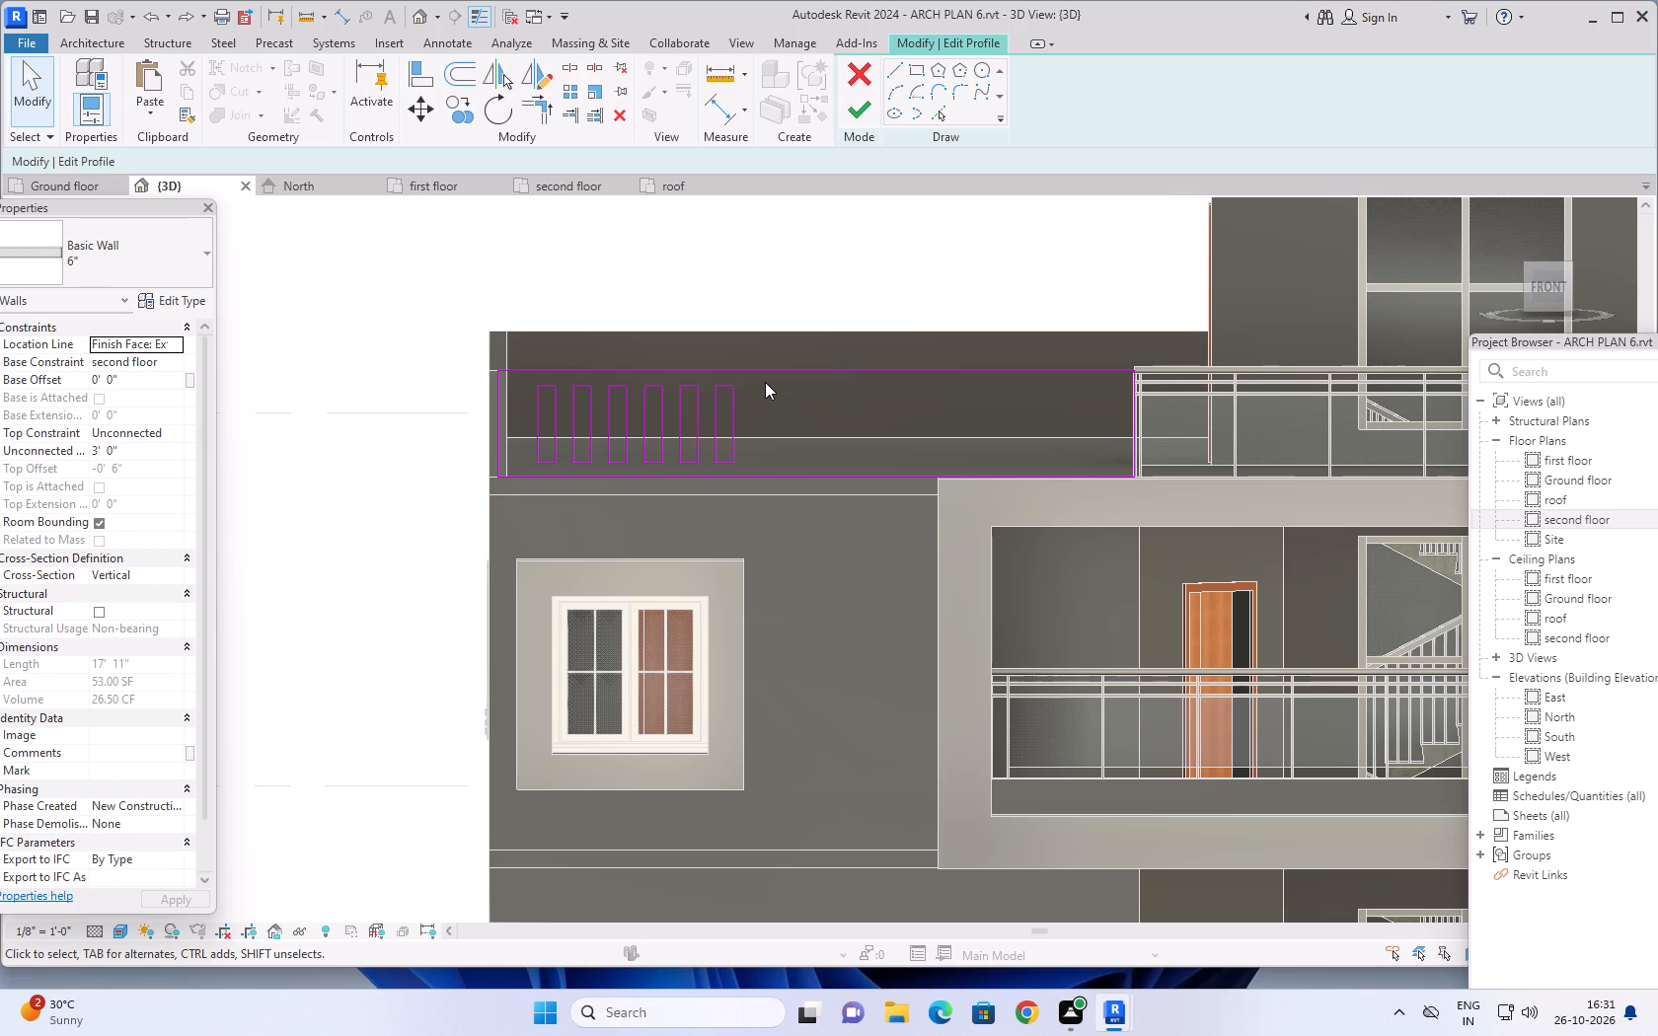
Undo the copy of the sixth upright rectangle in the parapet profile.
key("Escape")
key("Escape")
left_click_drag(765, 373, 757, 384)
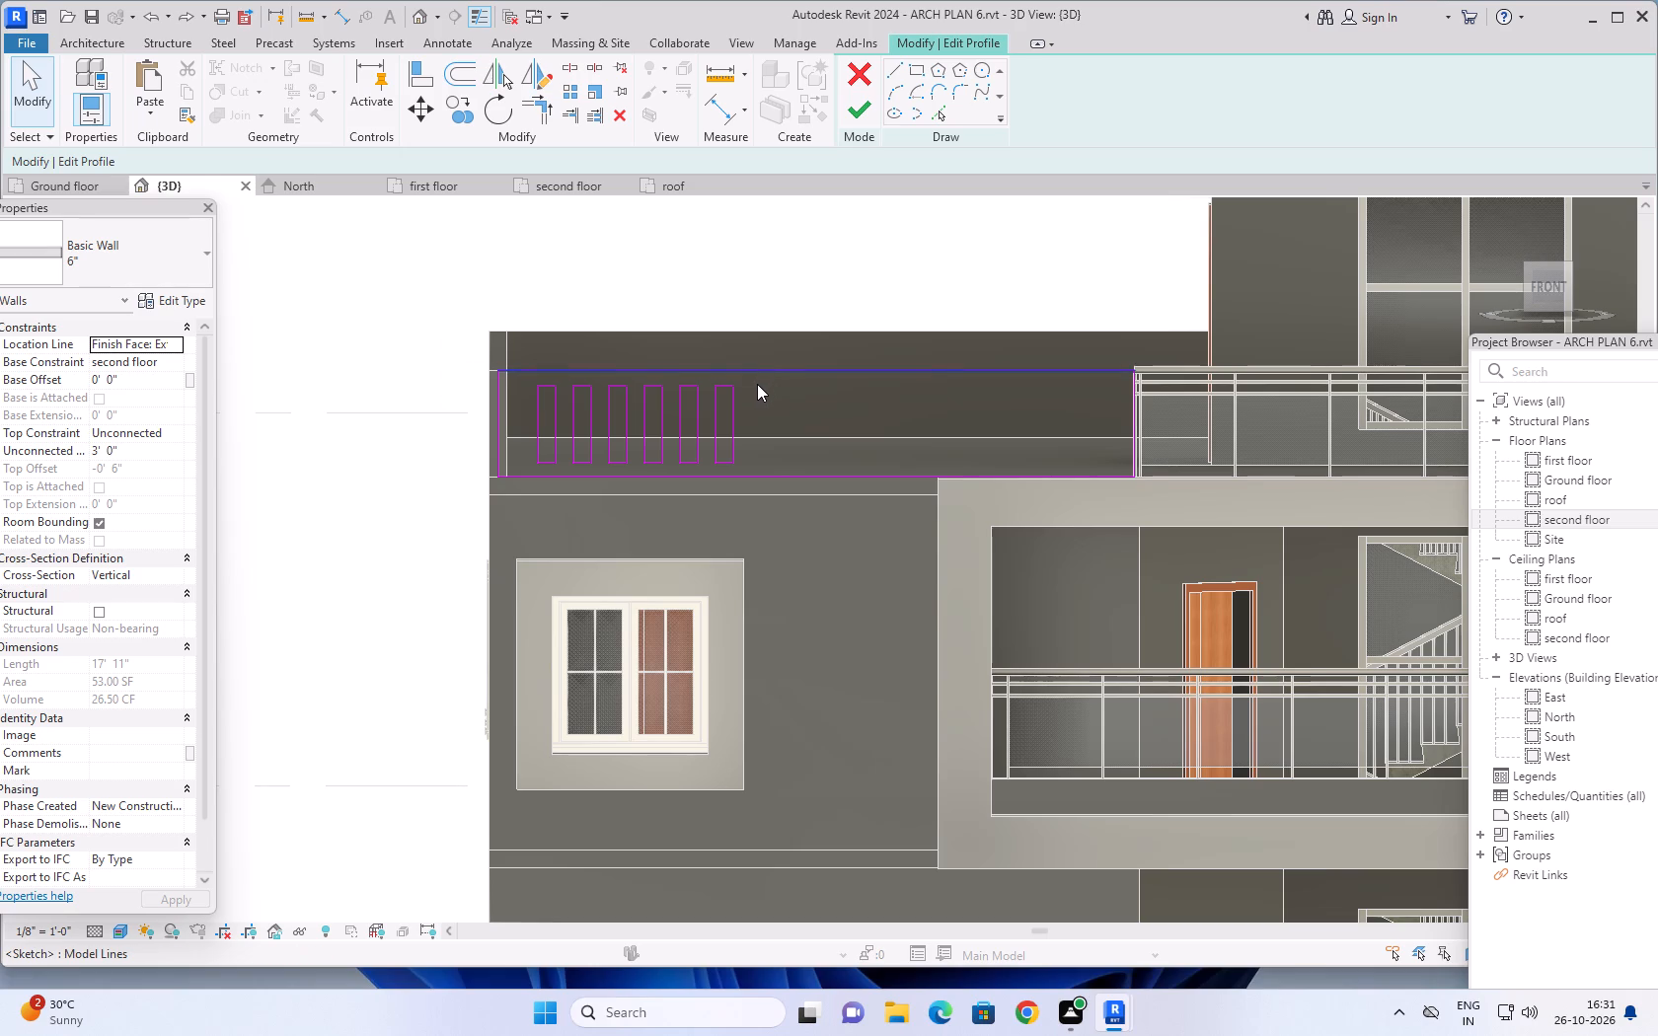
left_click_drag(757, 384, 751, 390)
key("Escape")
key("Escape")
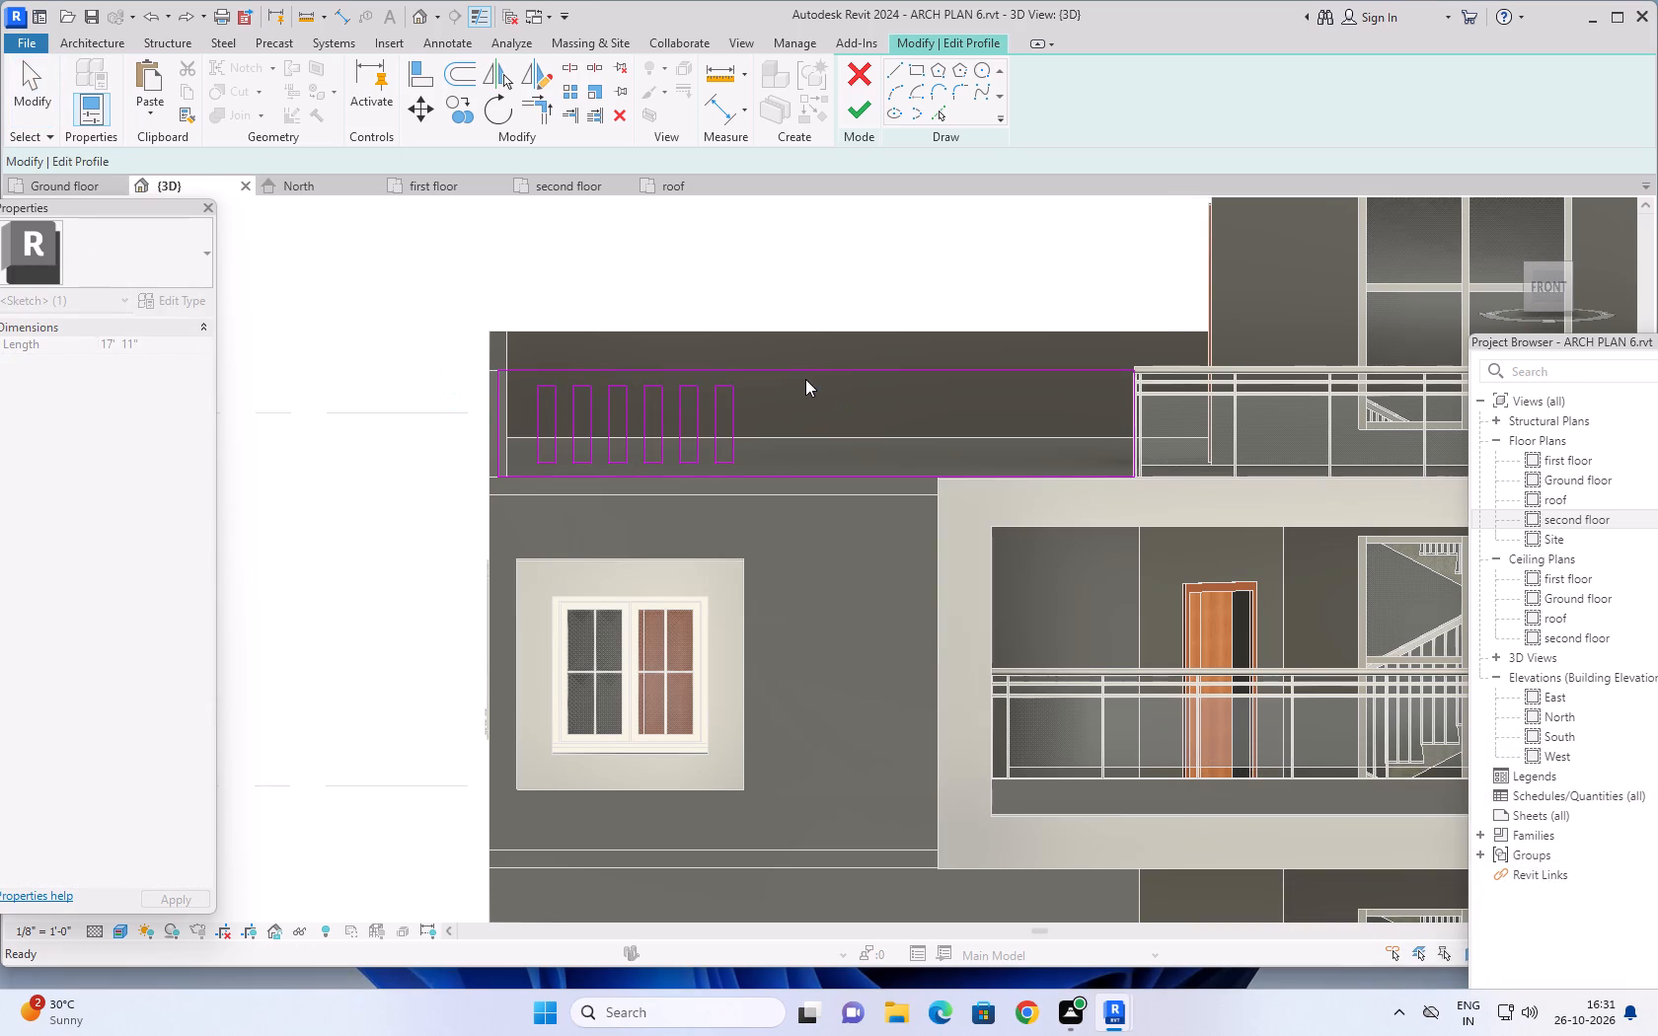
key("ctrl+z")
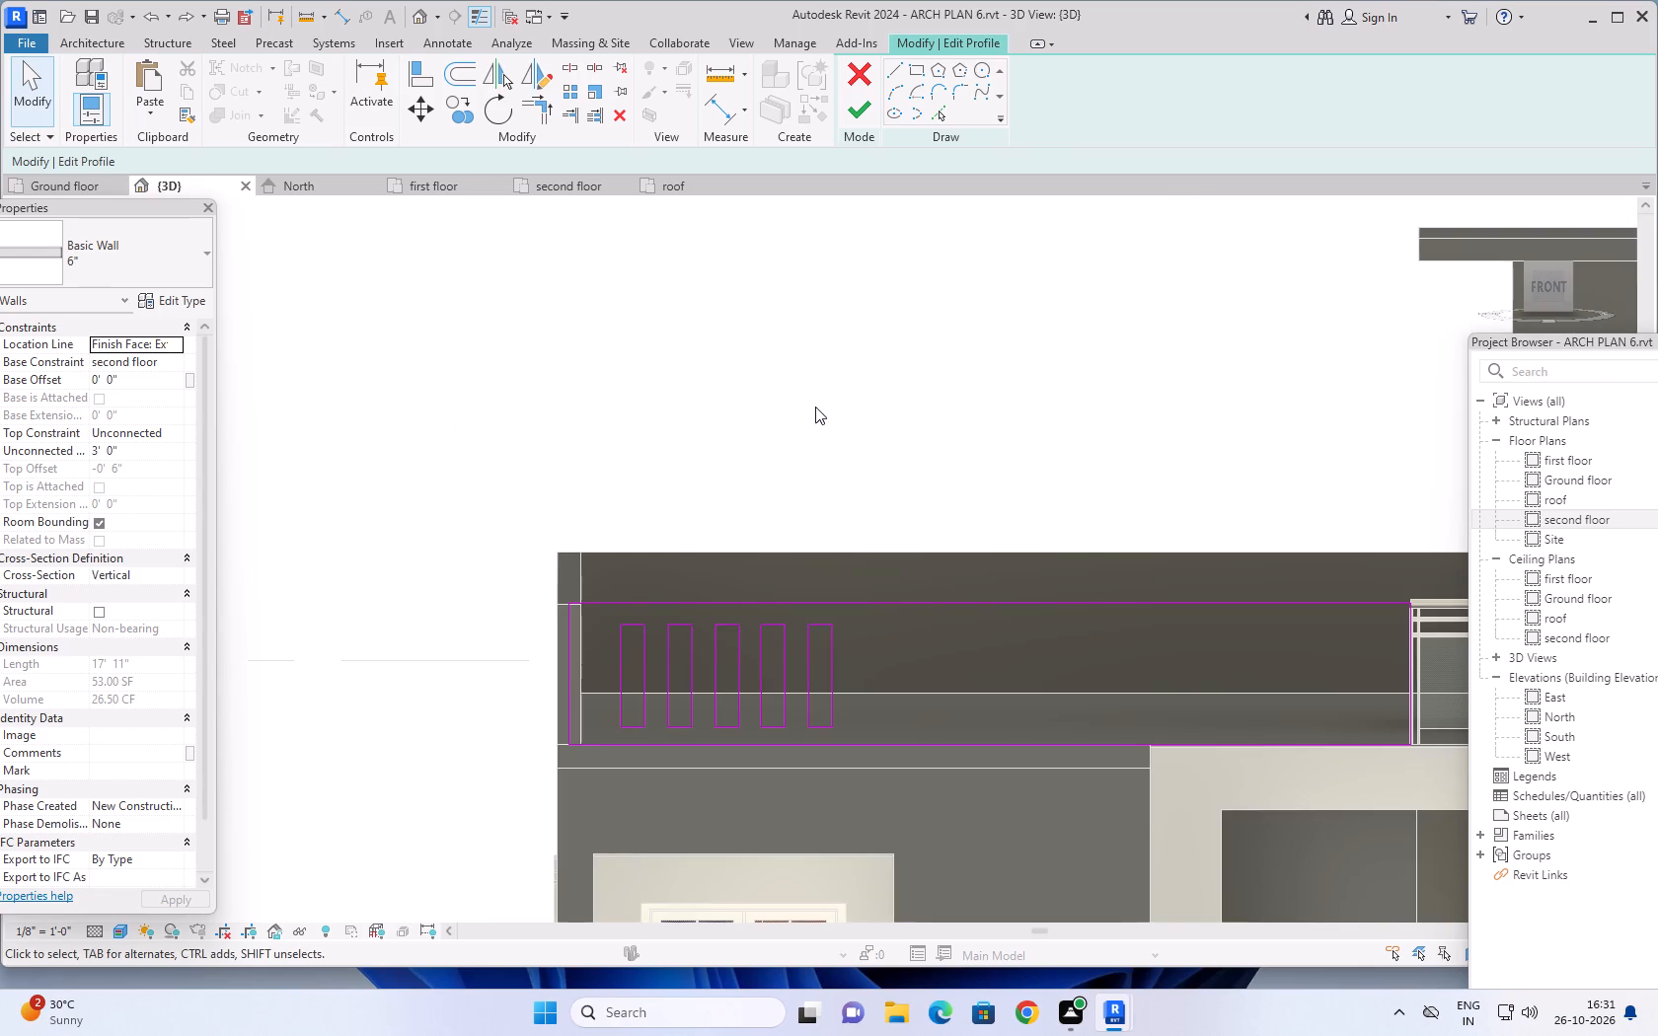
Copy the fourth and fifth upright rectangles as a pair twice: about 11' 8" along near the railing end, and midway along the parapet.
middle_click_drag(810, 418, 747, 316)
scroll(738, 508, "up", 2)
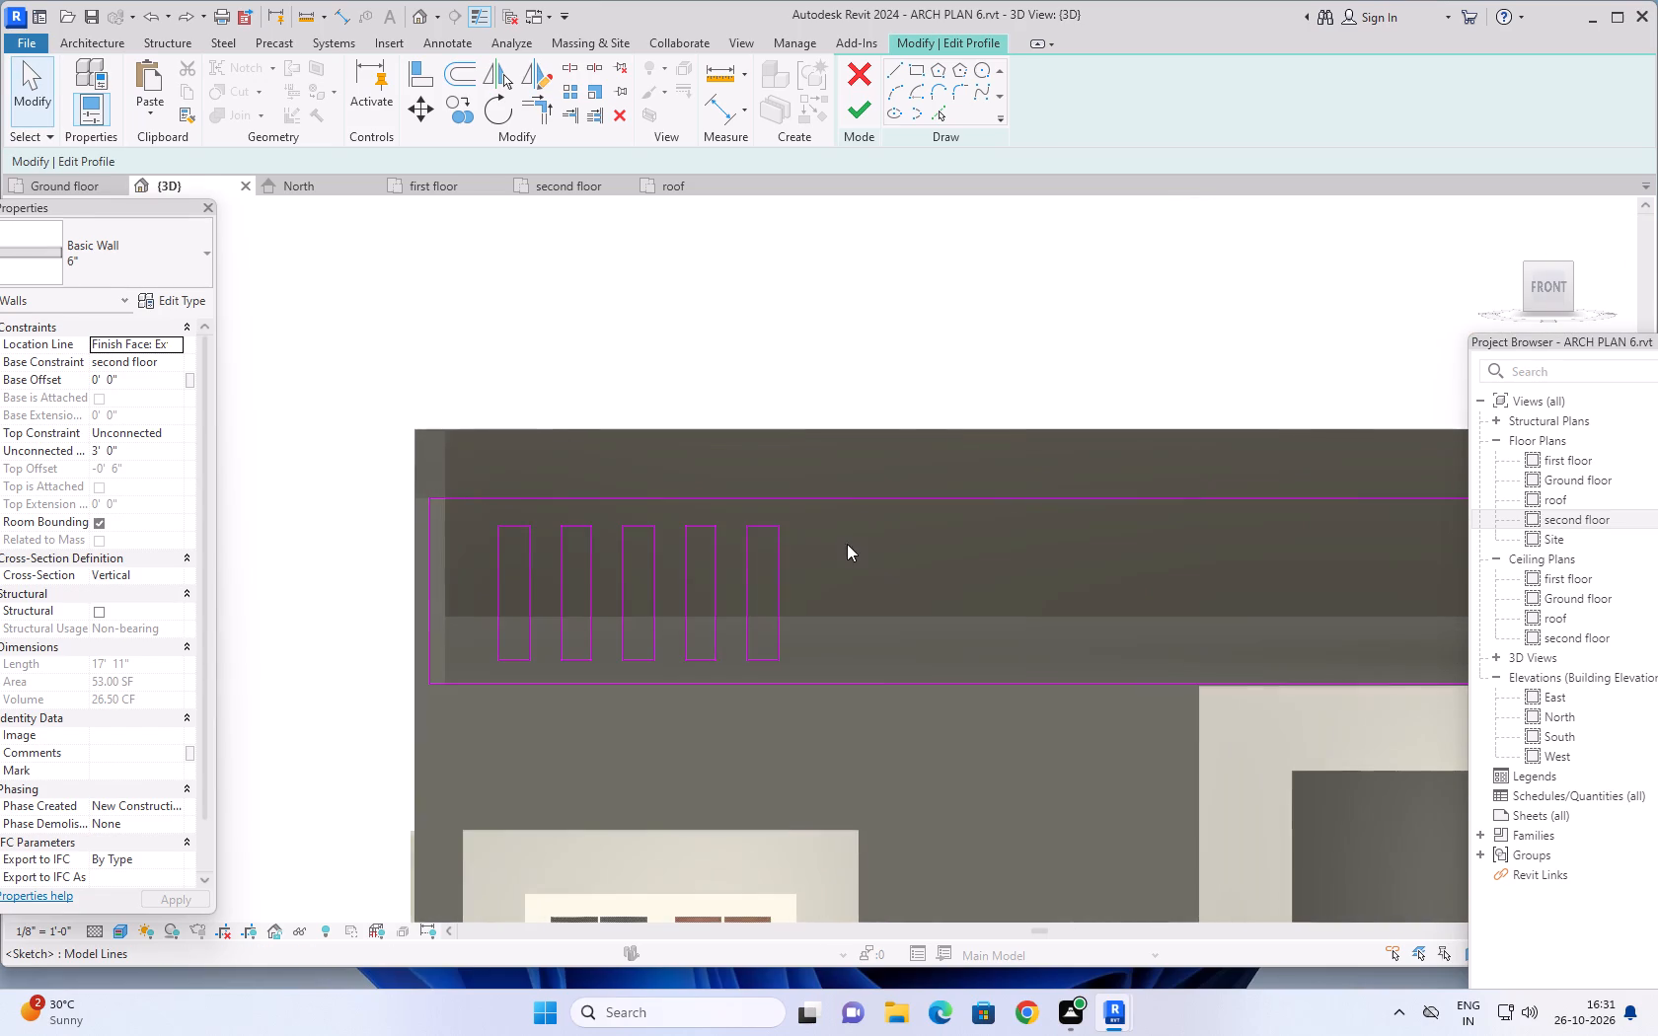
middle_click_drag(855, 505, 855, 403)
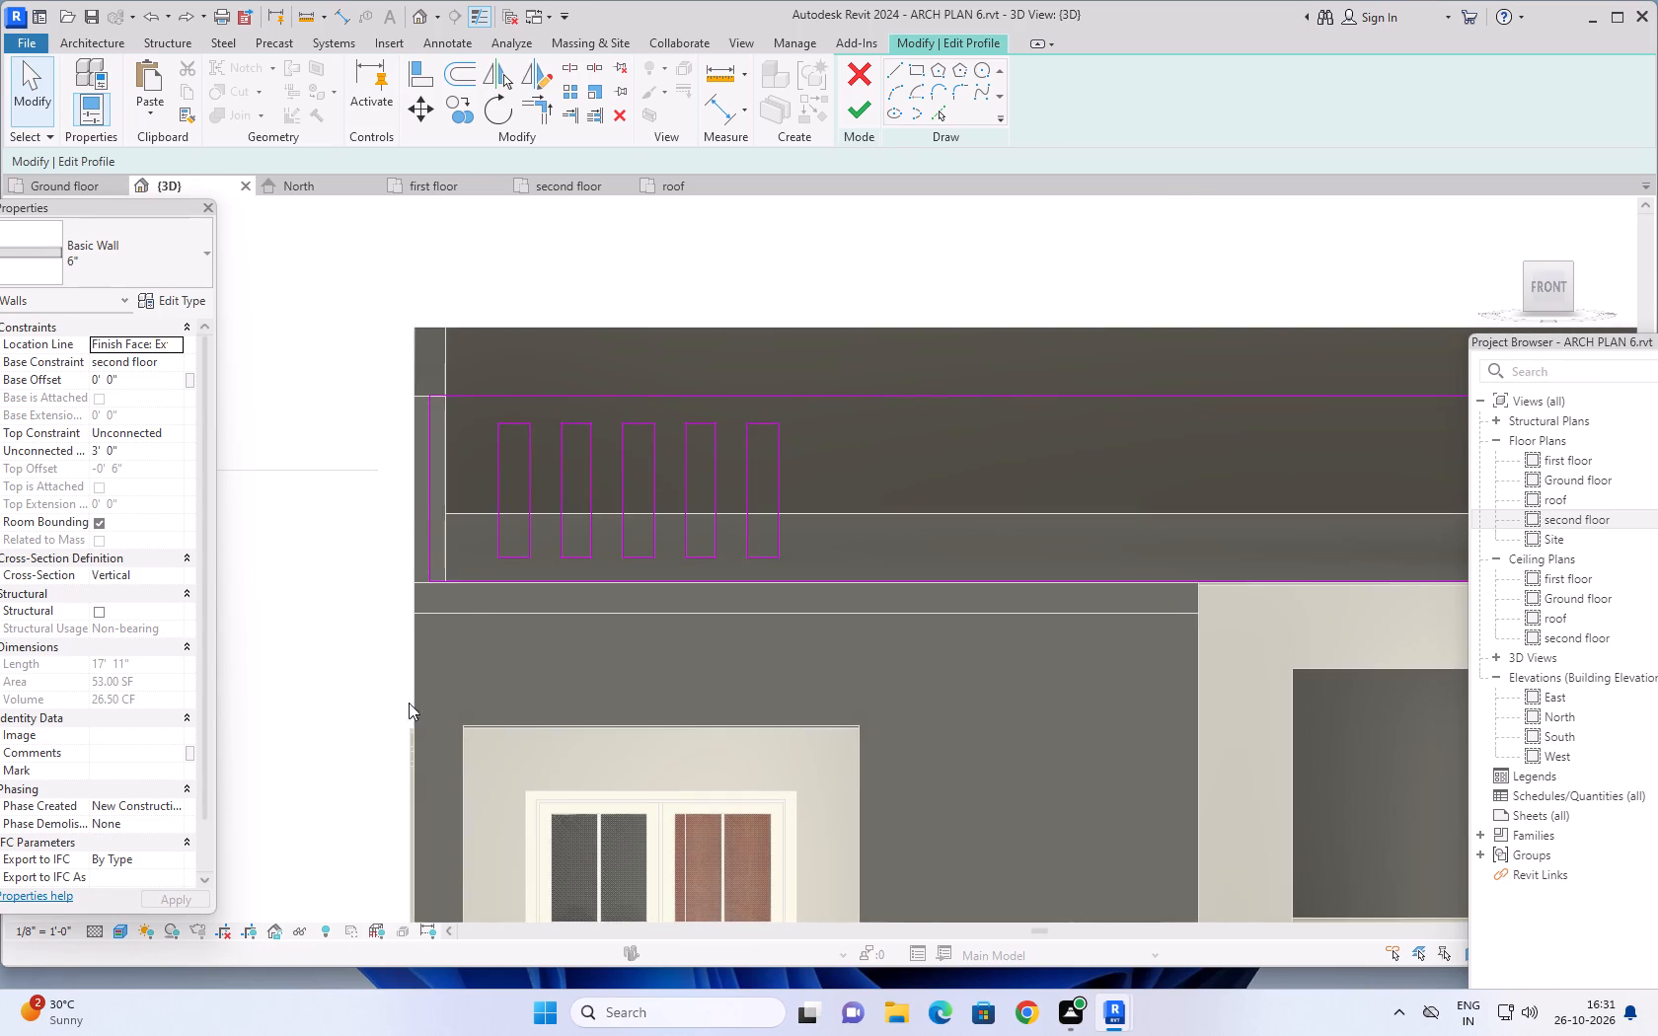
middle_click_drag(346, 703, 373, 725, "shift")
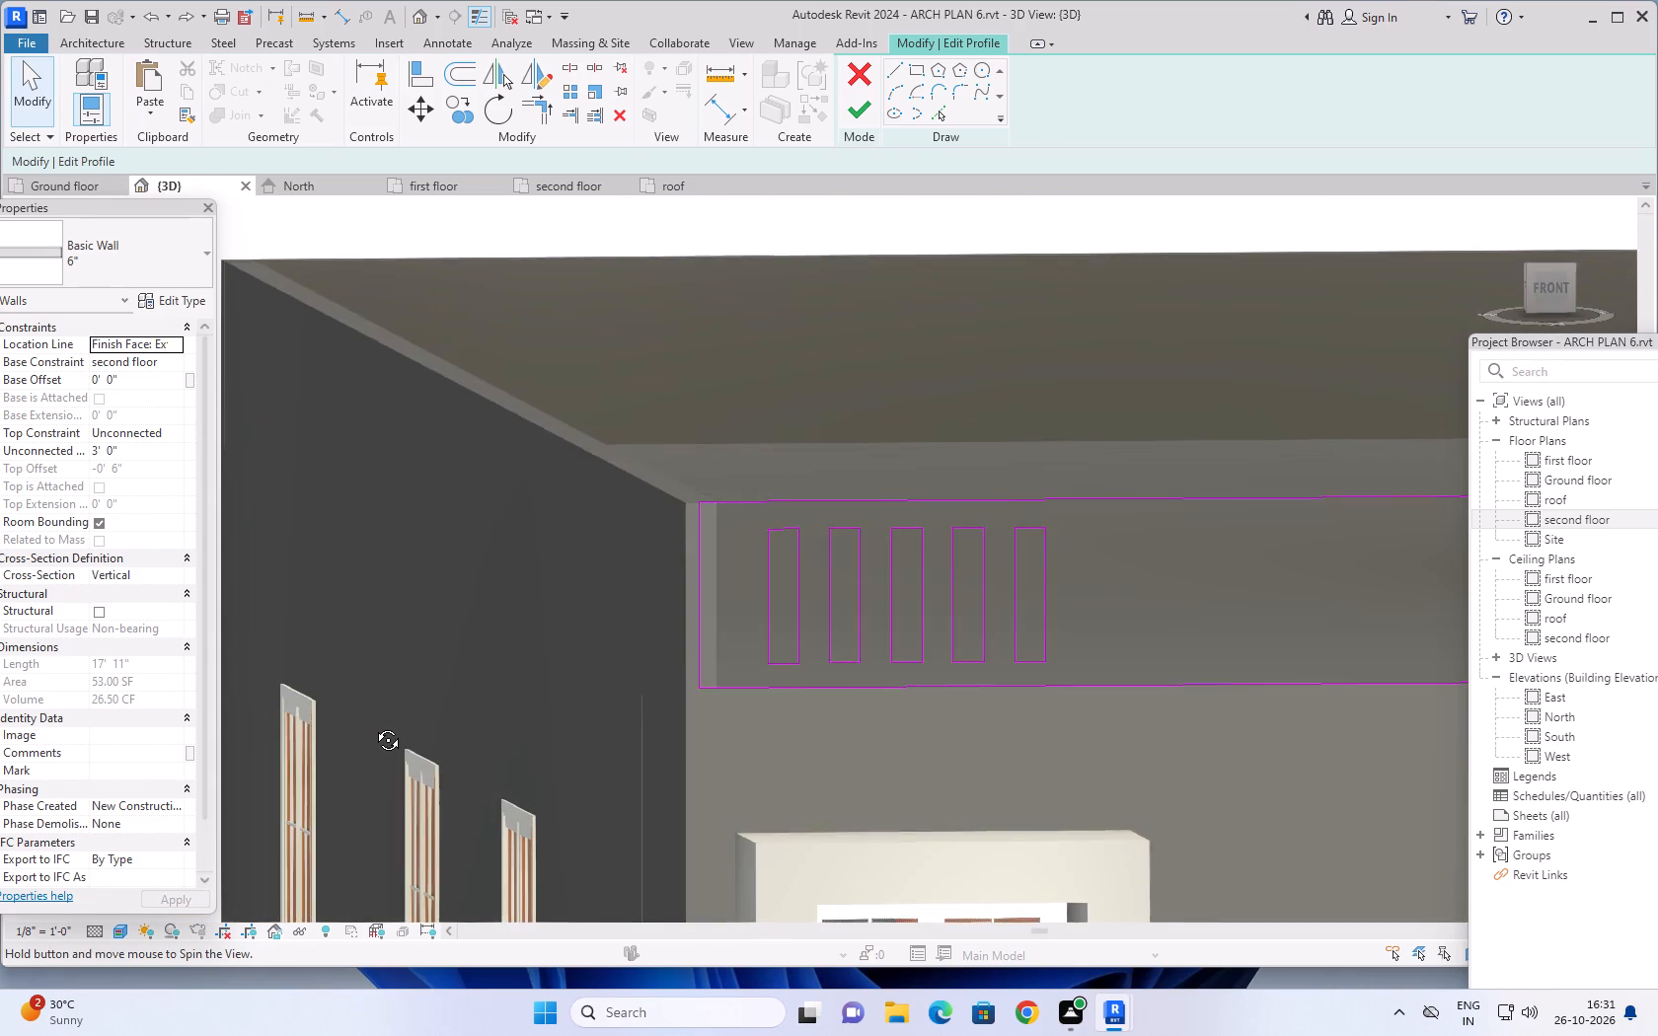
middle_click_drag(373, 725, 324, 731, "shift")
scroll(522, 711, "down", 2)
middle_click_drag(579, 718, 731, 673)
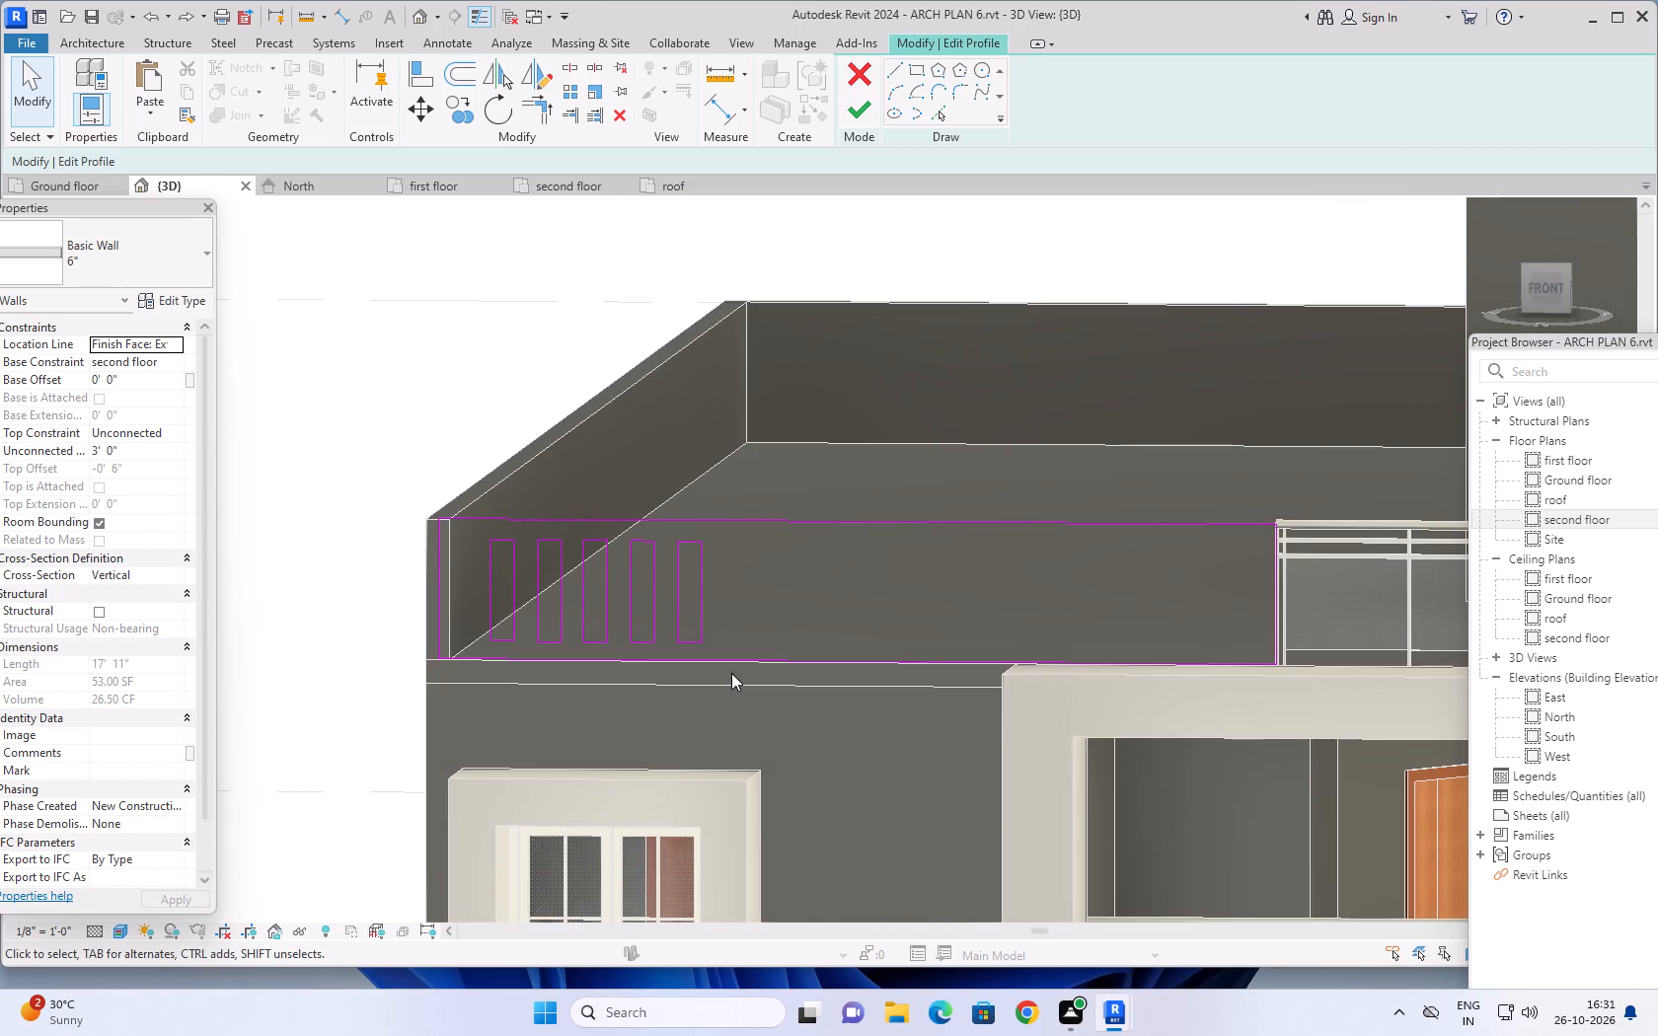
middle_click_drag(716, 704, 734, 703, "shift")
left_click_drag(854, 531, 806, 570)
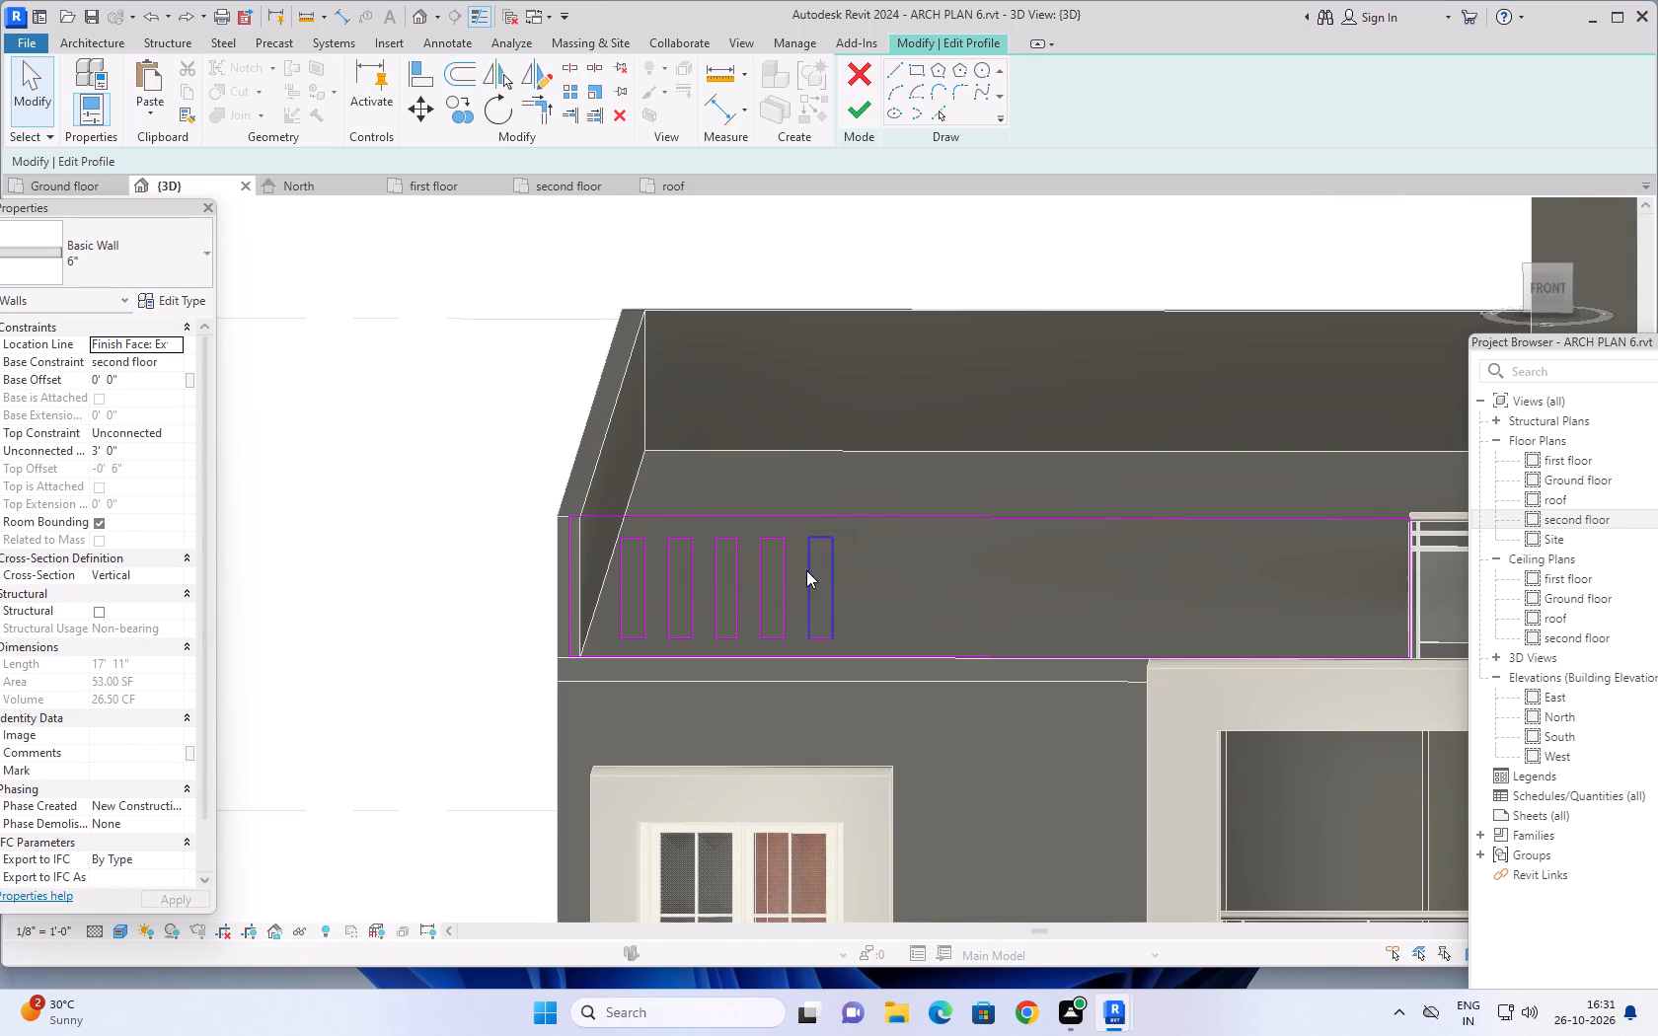
left_click_drag(806, 570, 759, 633)
left_click_drag(759, 633, 756, 637)
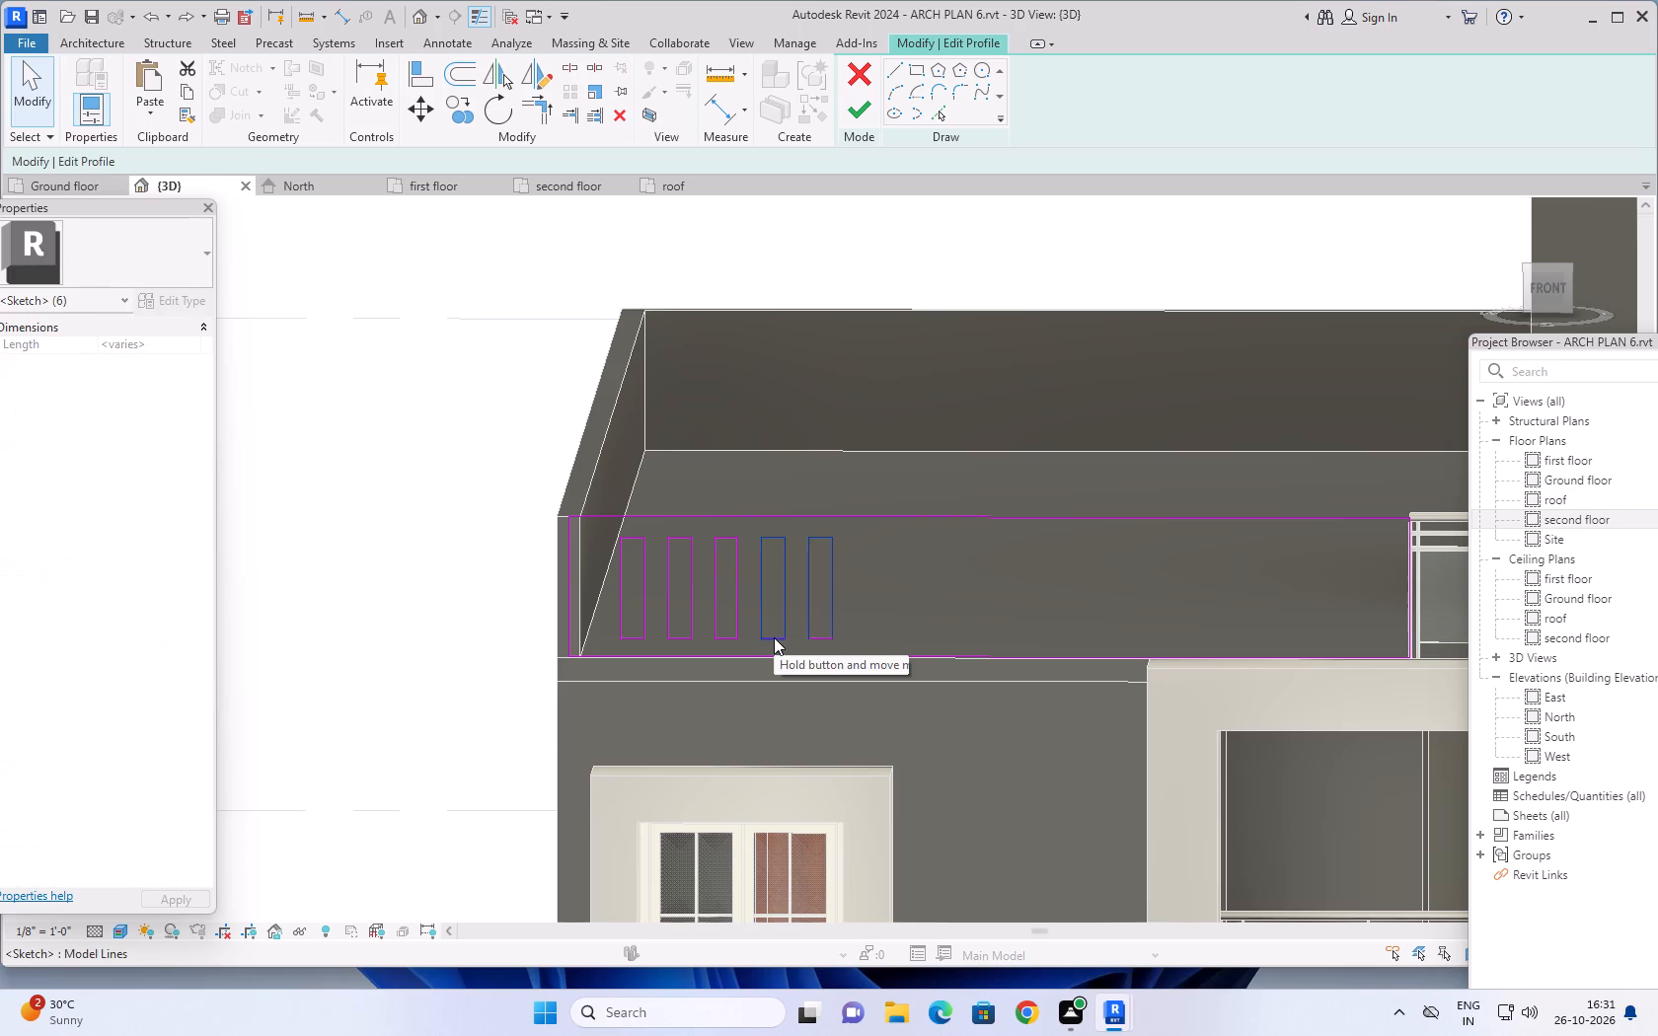
left_click(774, 637, "ctrl")
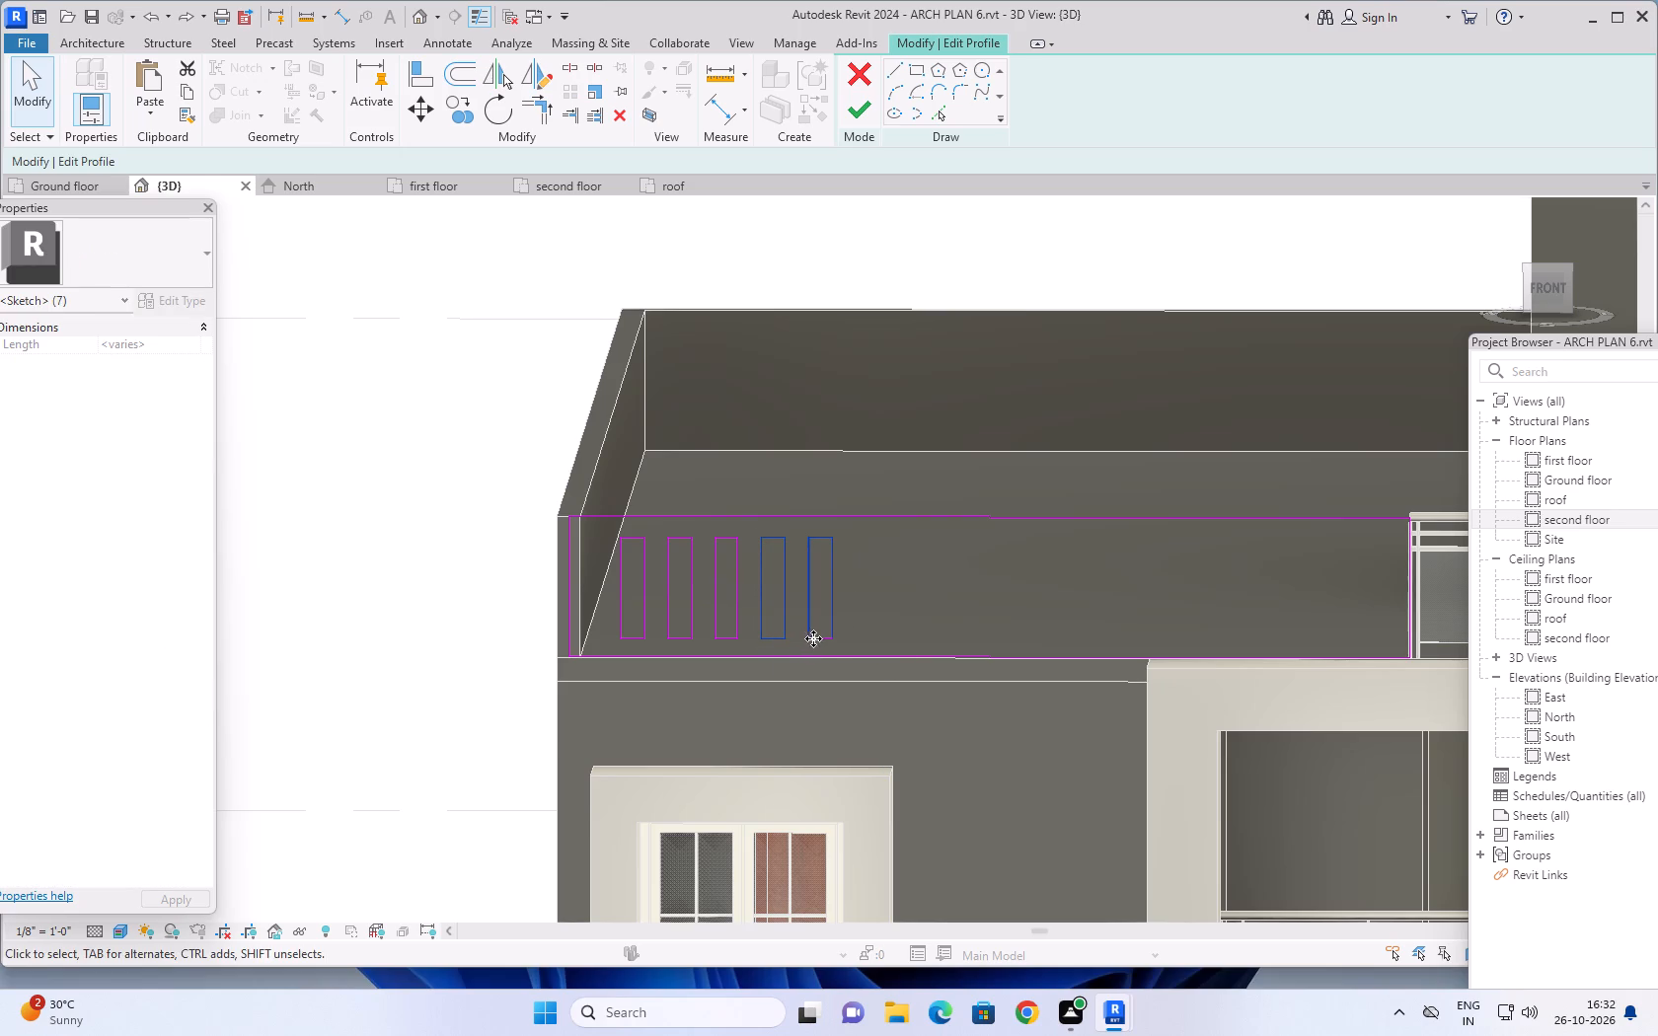
left_click(825, 639, "ctrl")
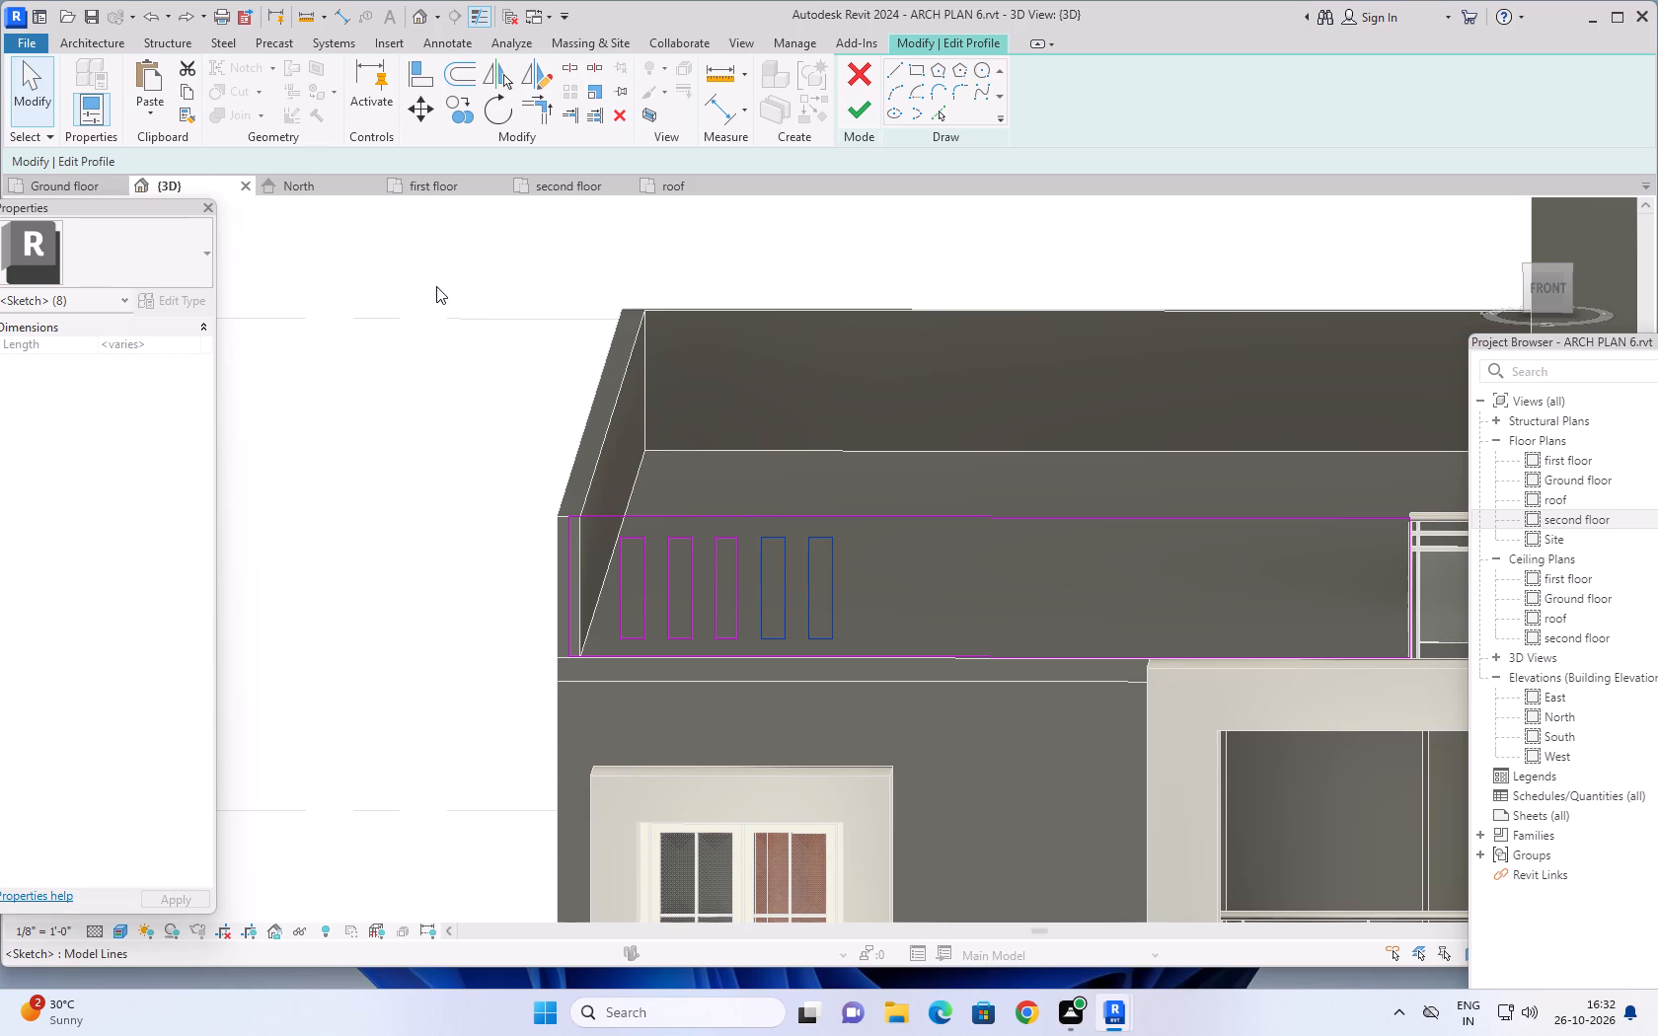
left_click(459, 112)
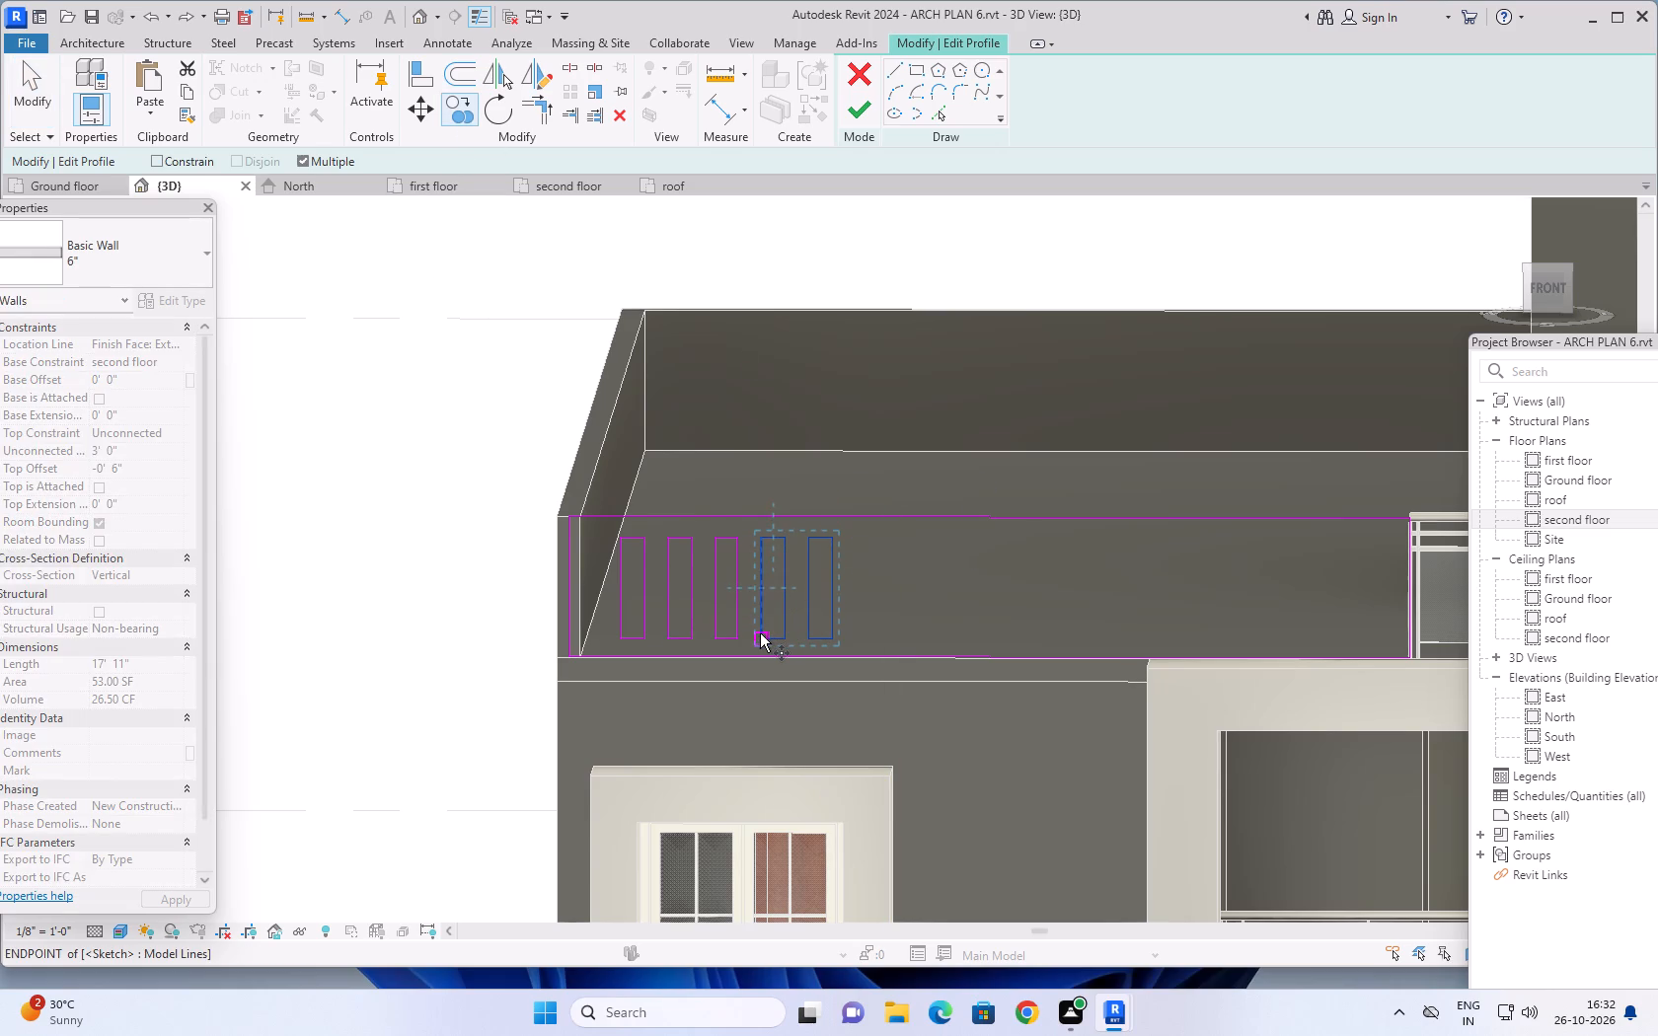
left_click(760, 634)
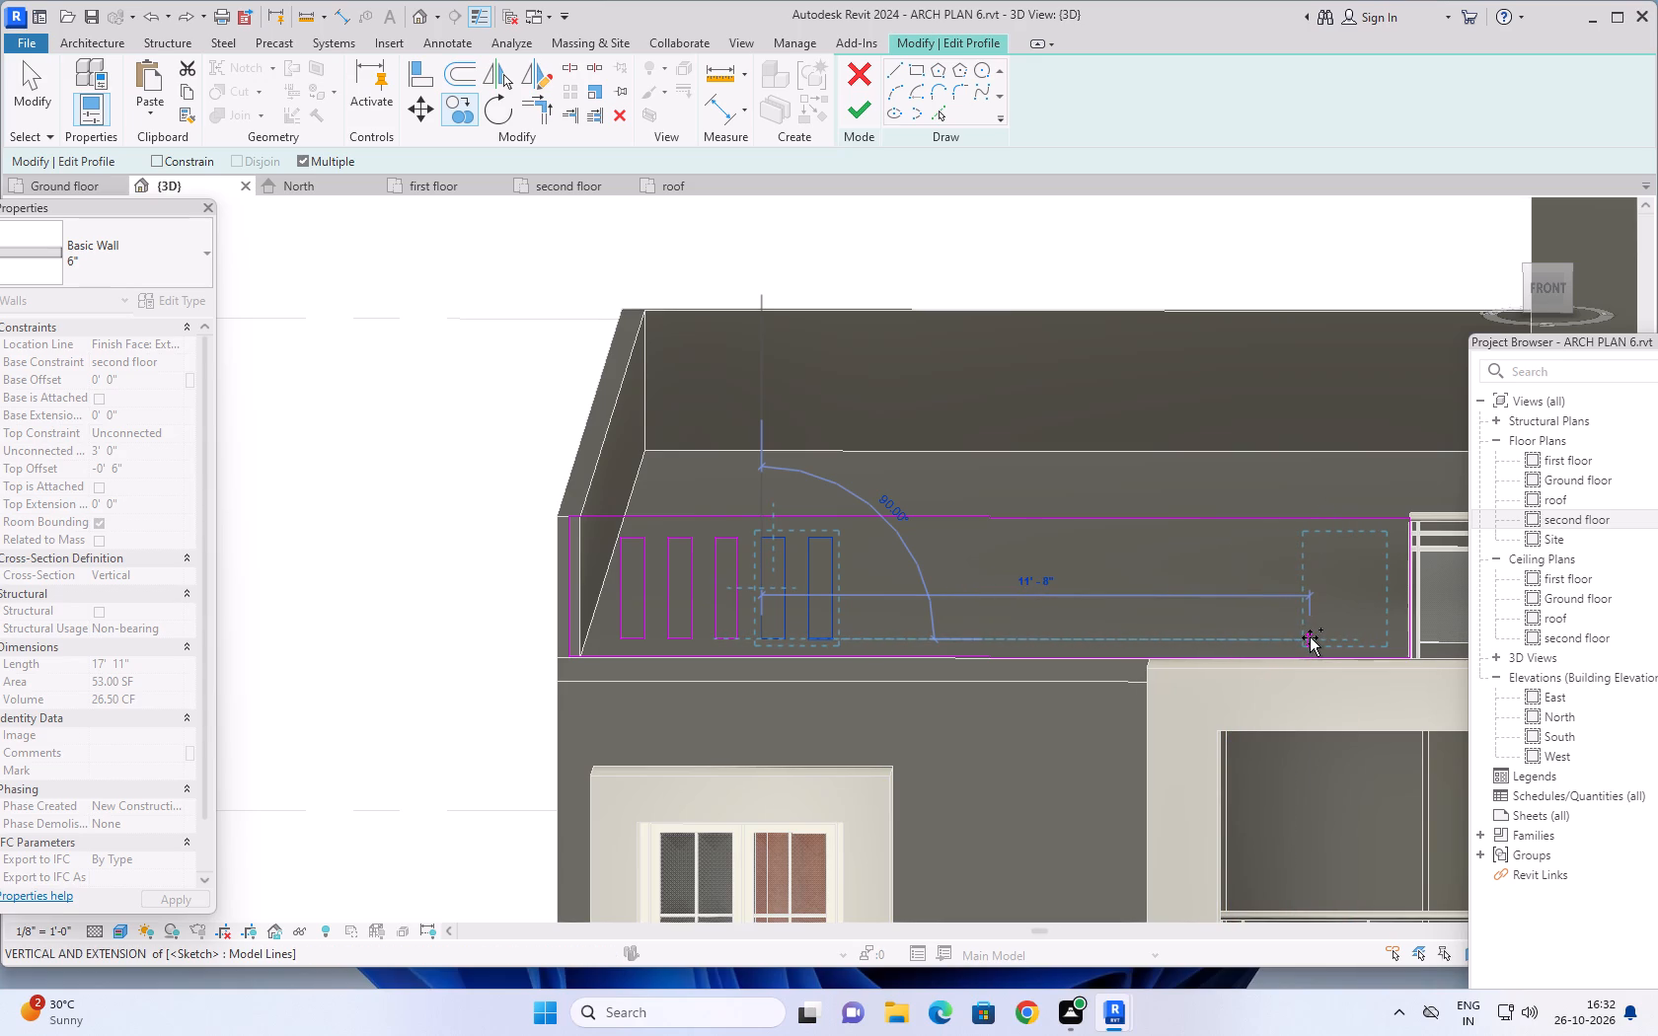
left_click(1310, 637)
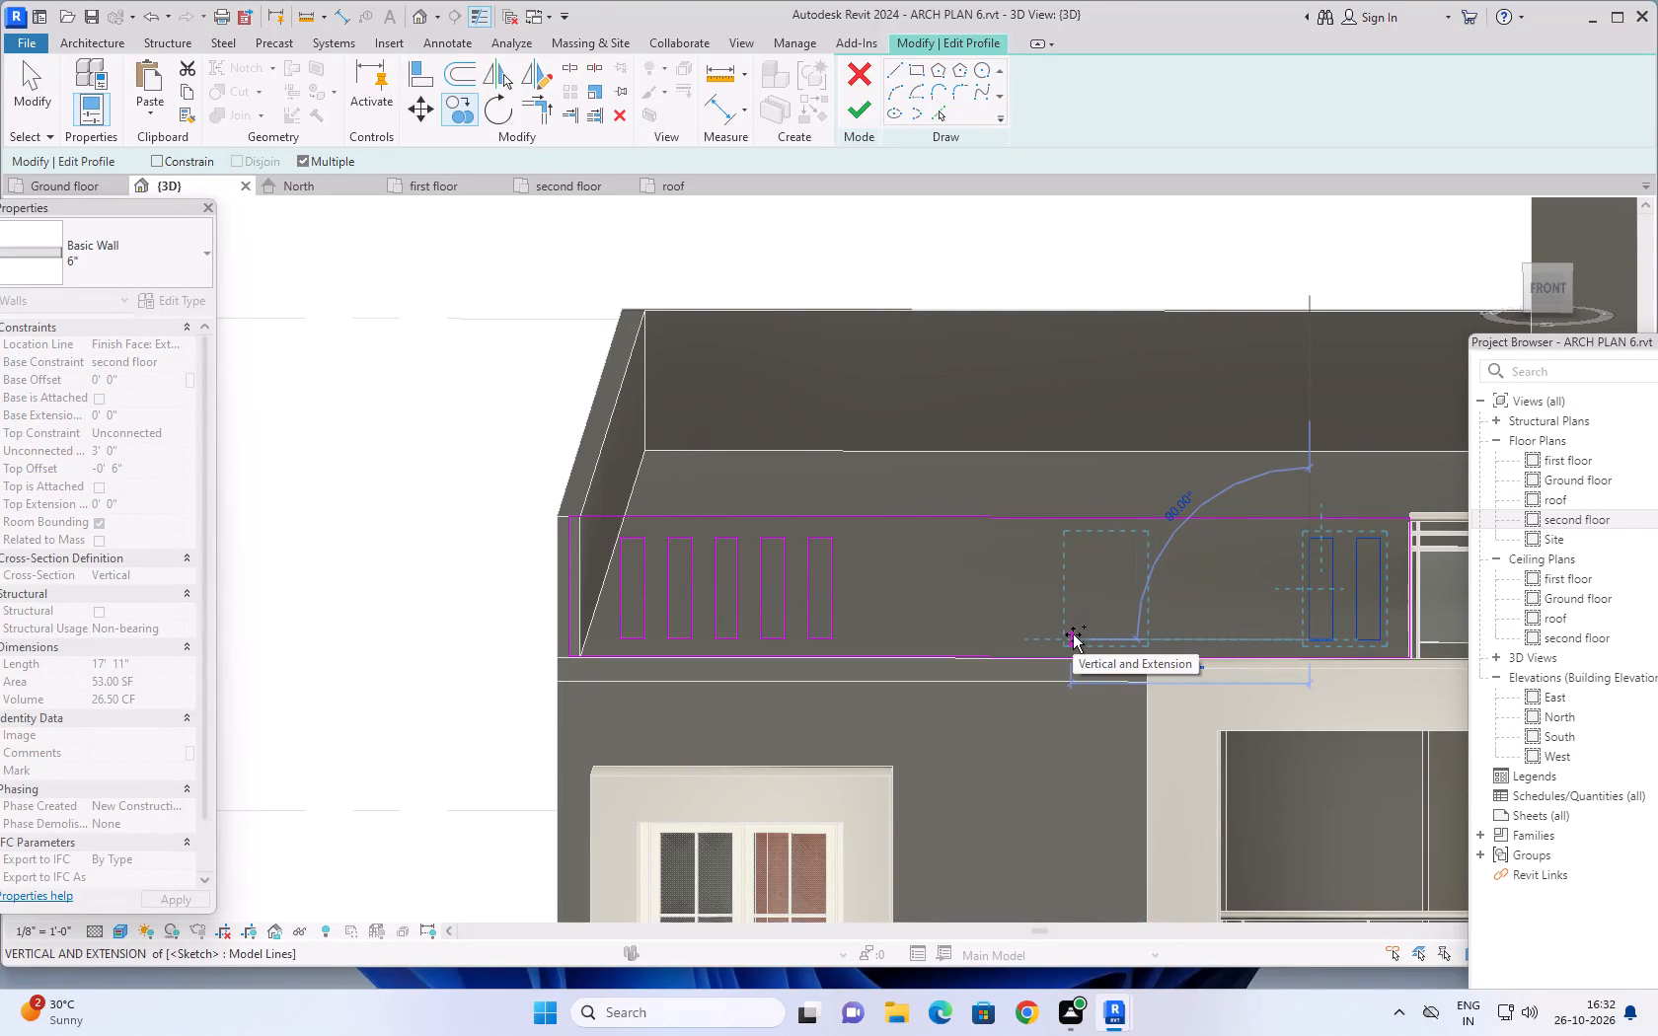
left_click(1073, 634)
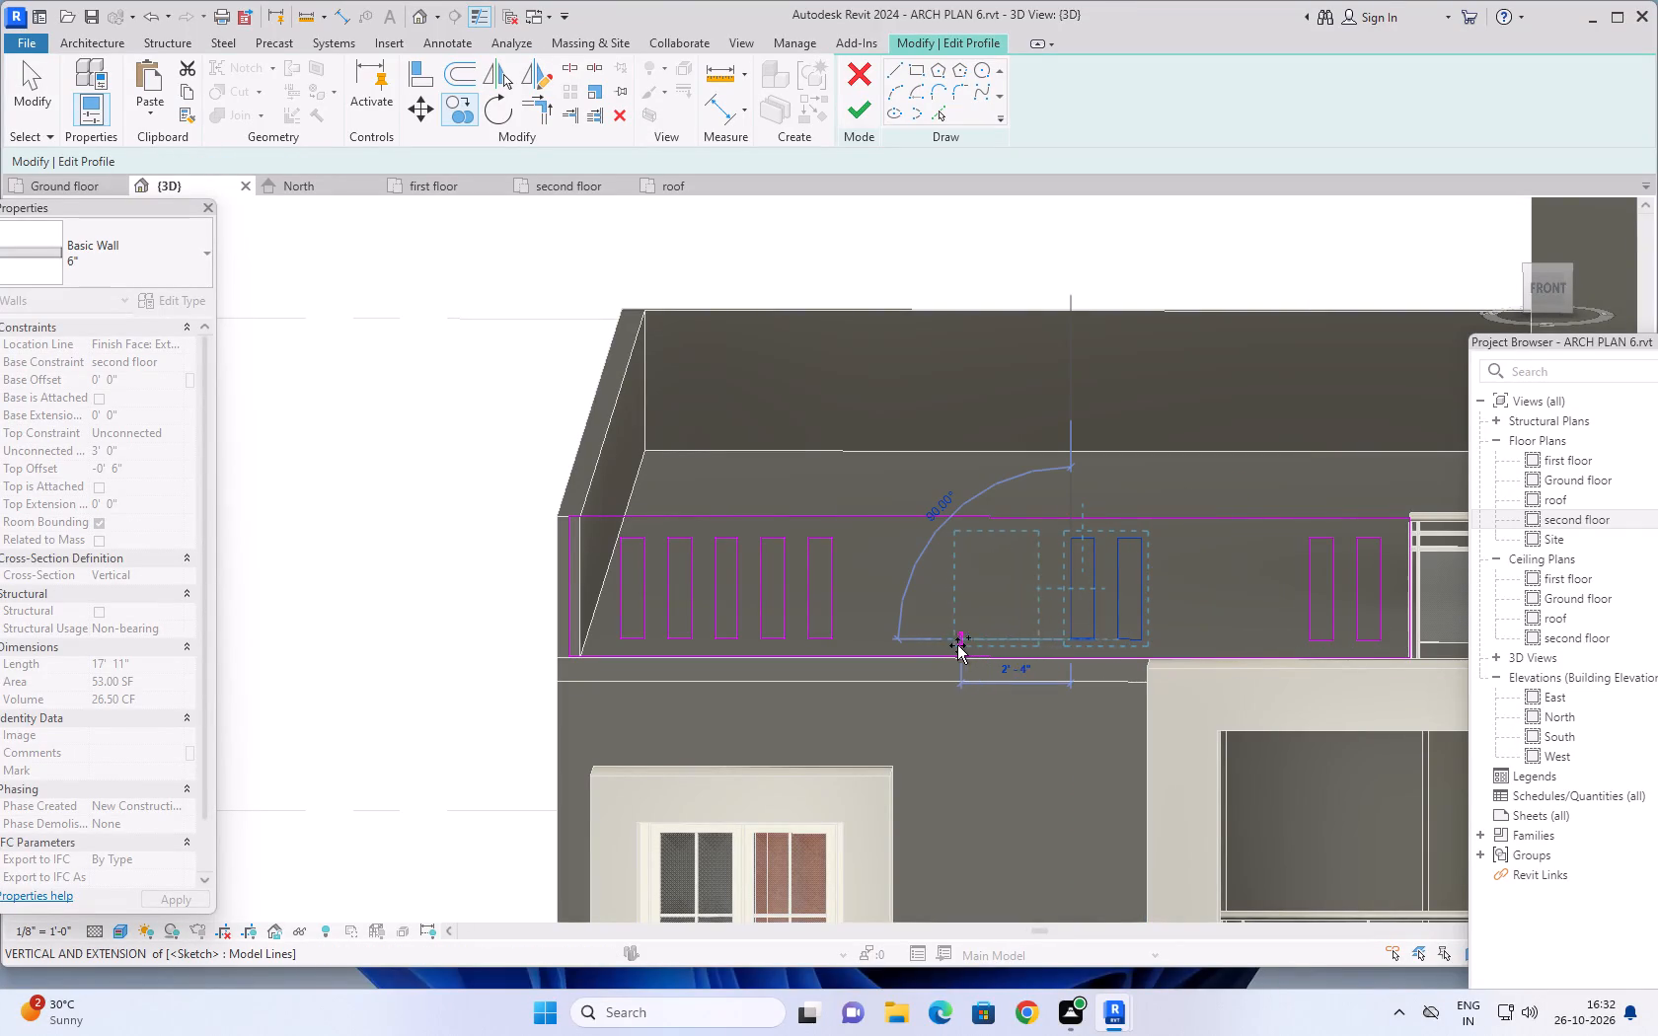
key("Escape")
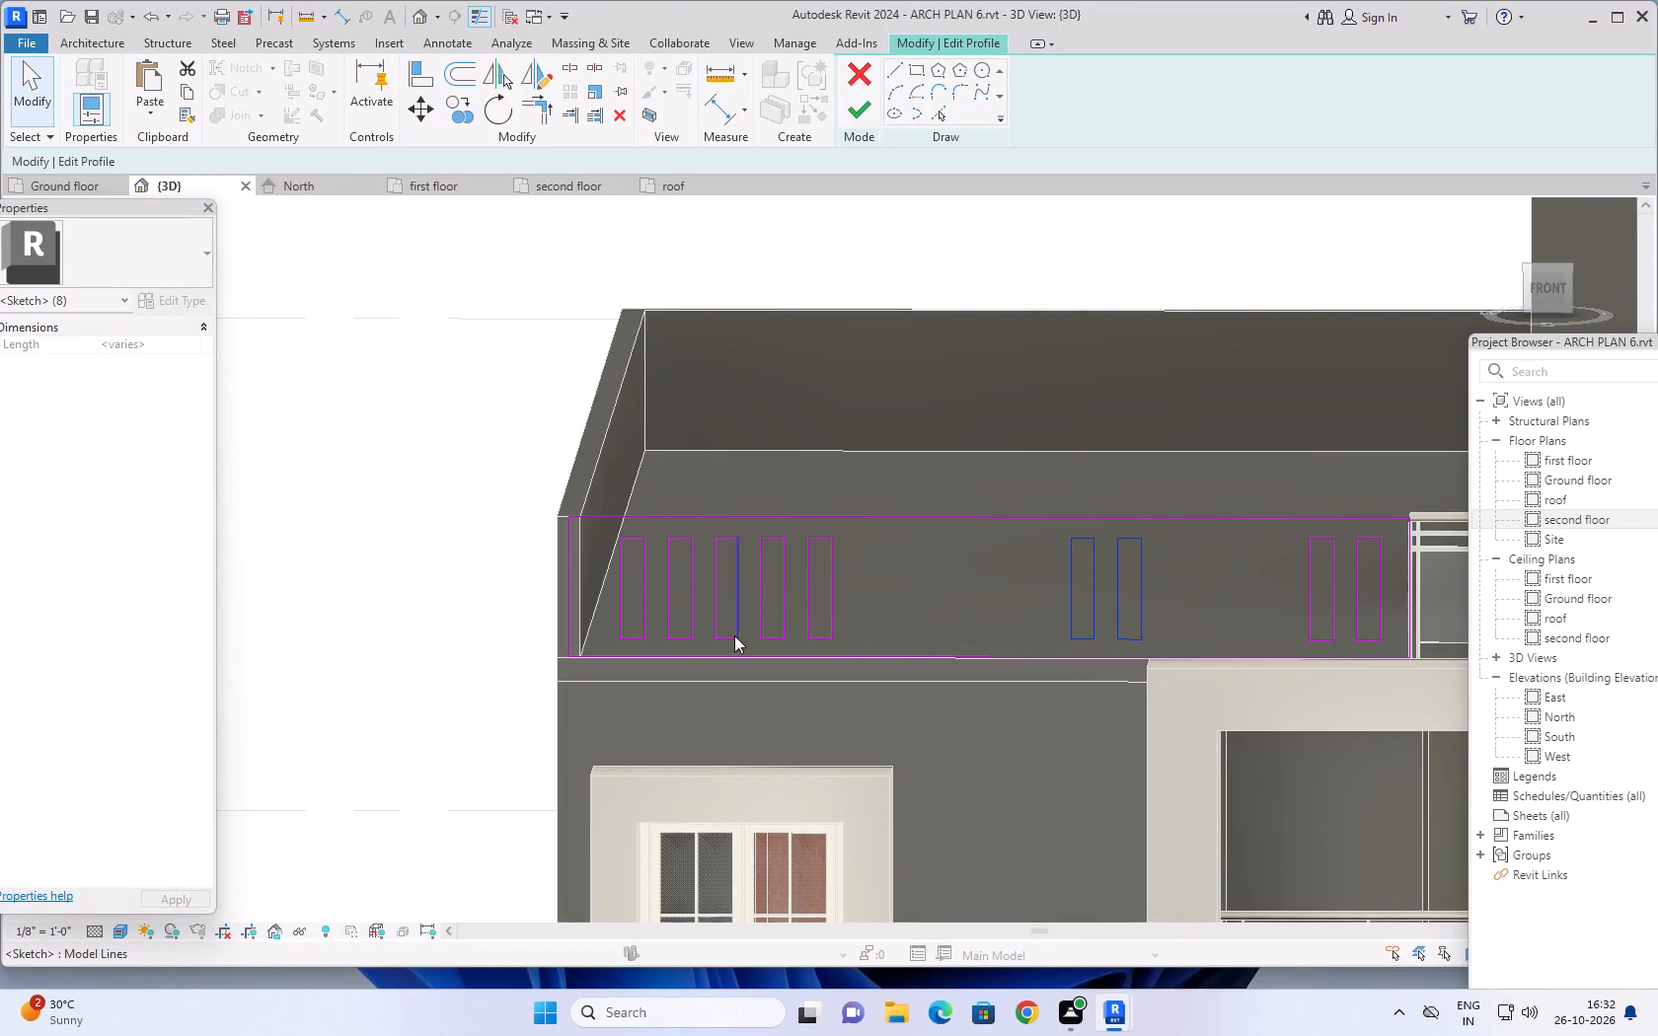
key("Escape")
key("Escape")
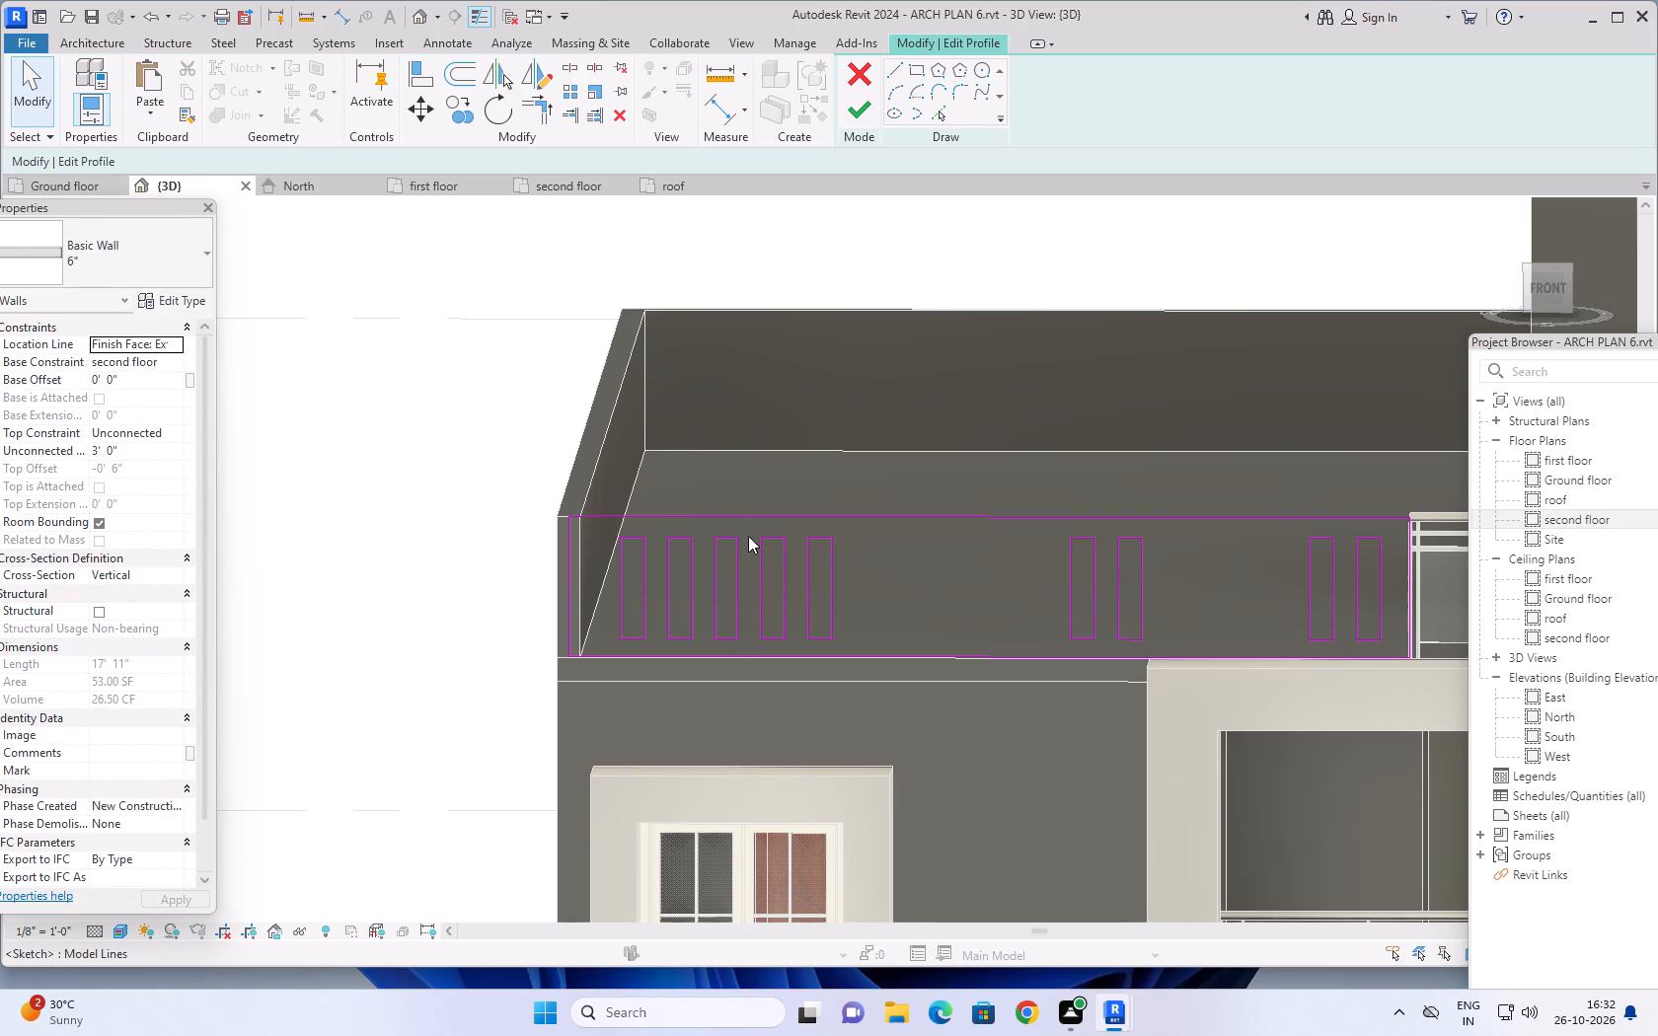
Delete the third upright rectangle from the corner end of the parapet profile.
left_click_drag(747, 524, 697, 629)
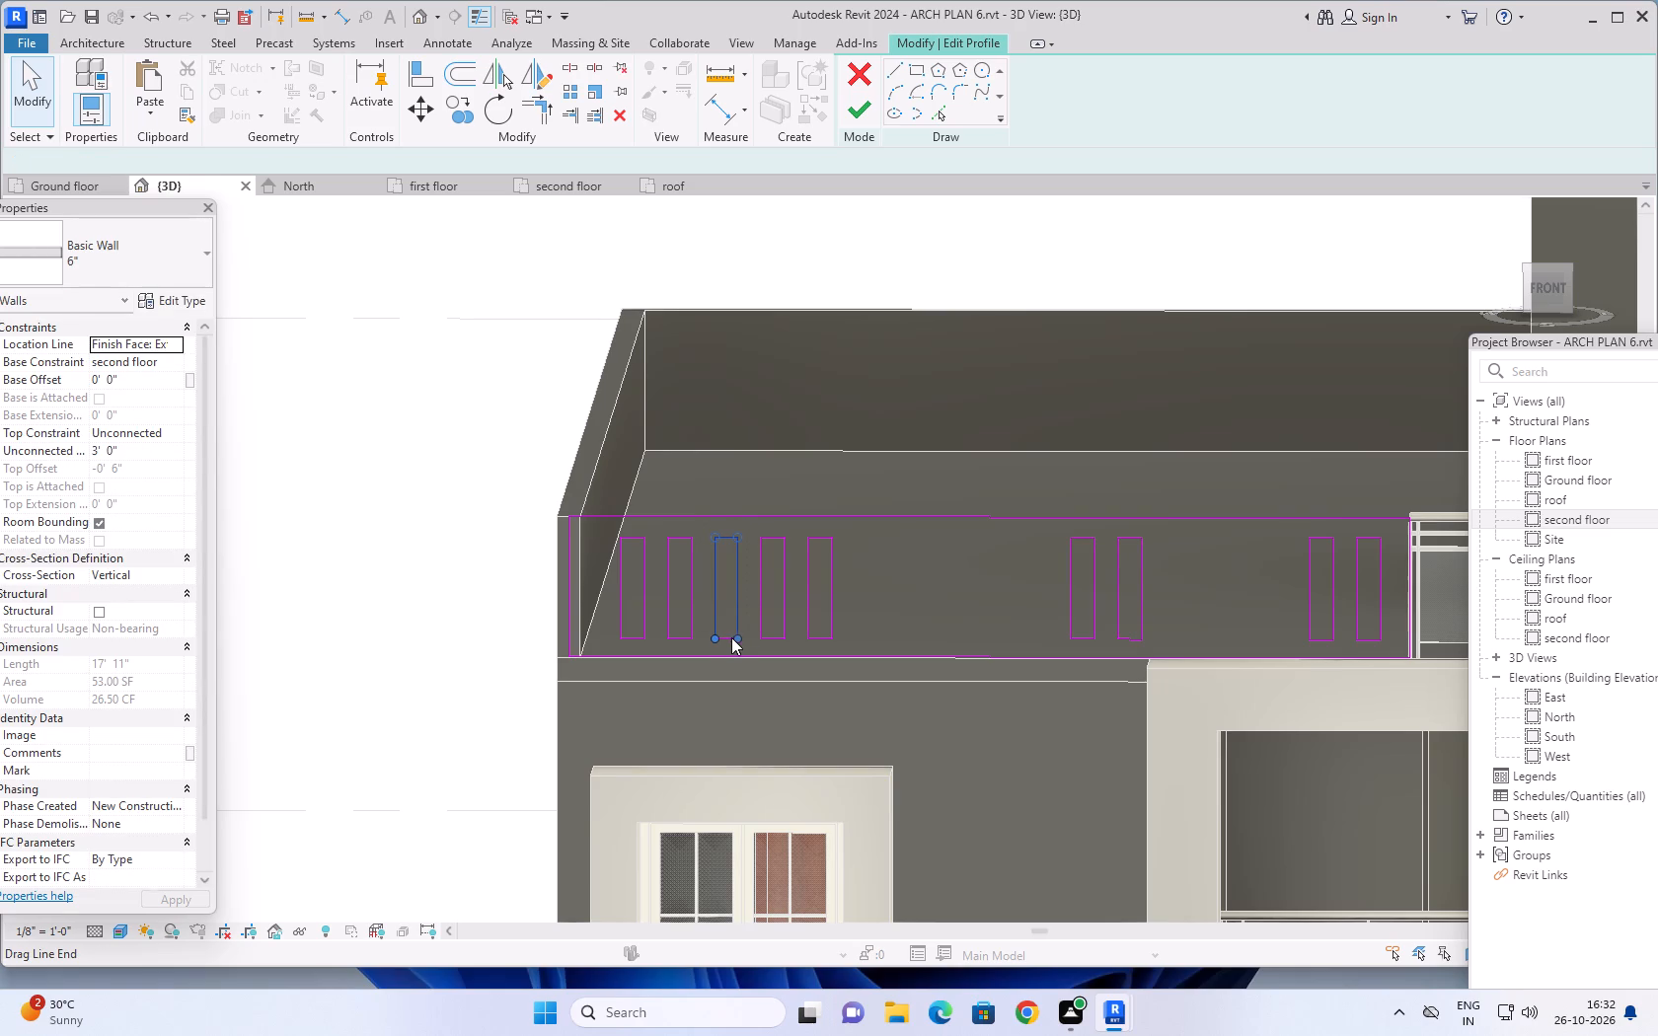
left_click(729, 638, "ctrl")
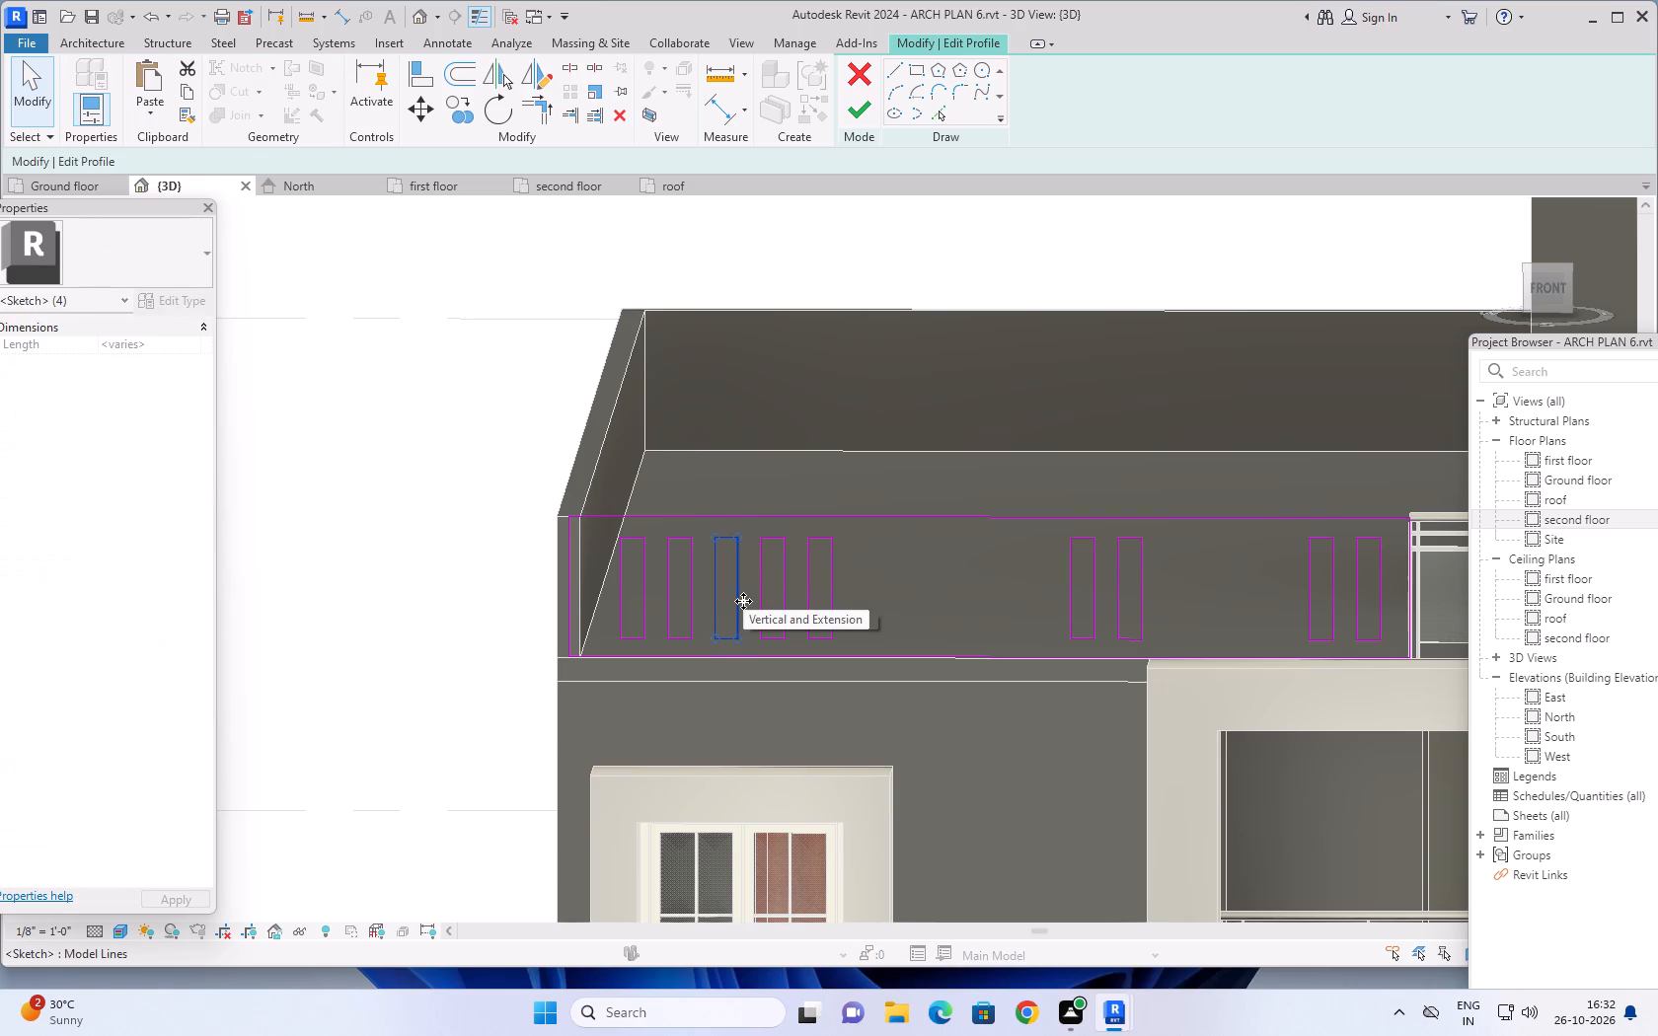
key("Delete")
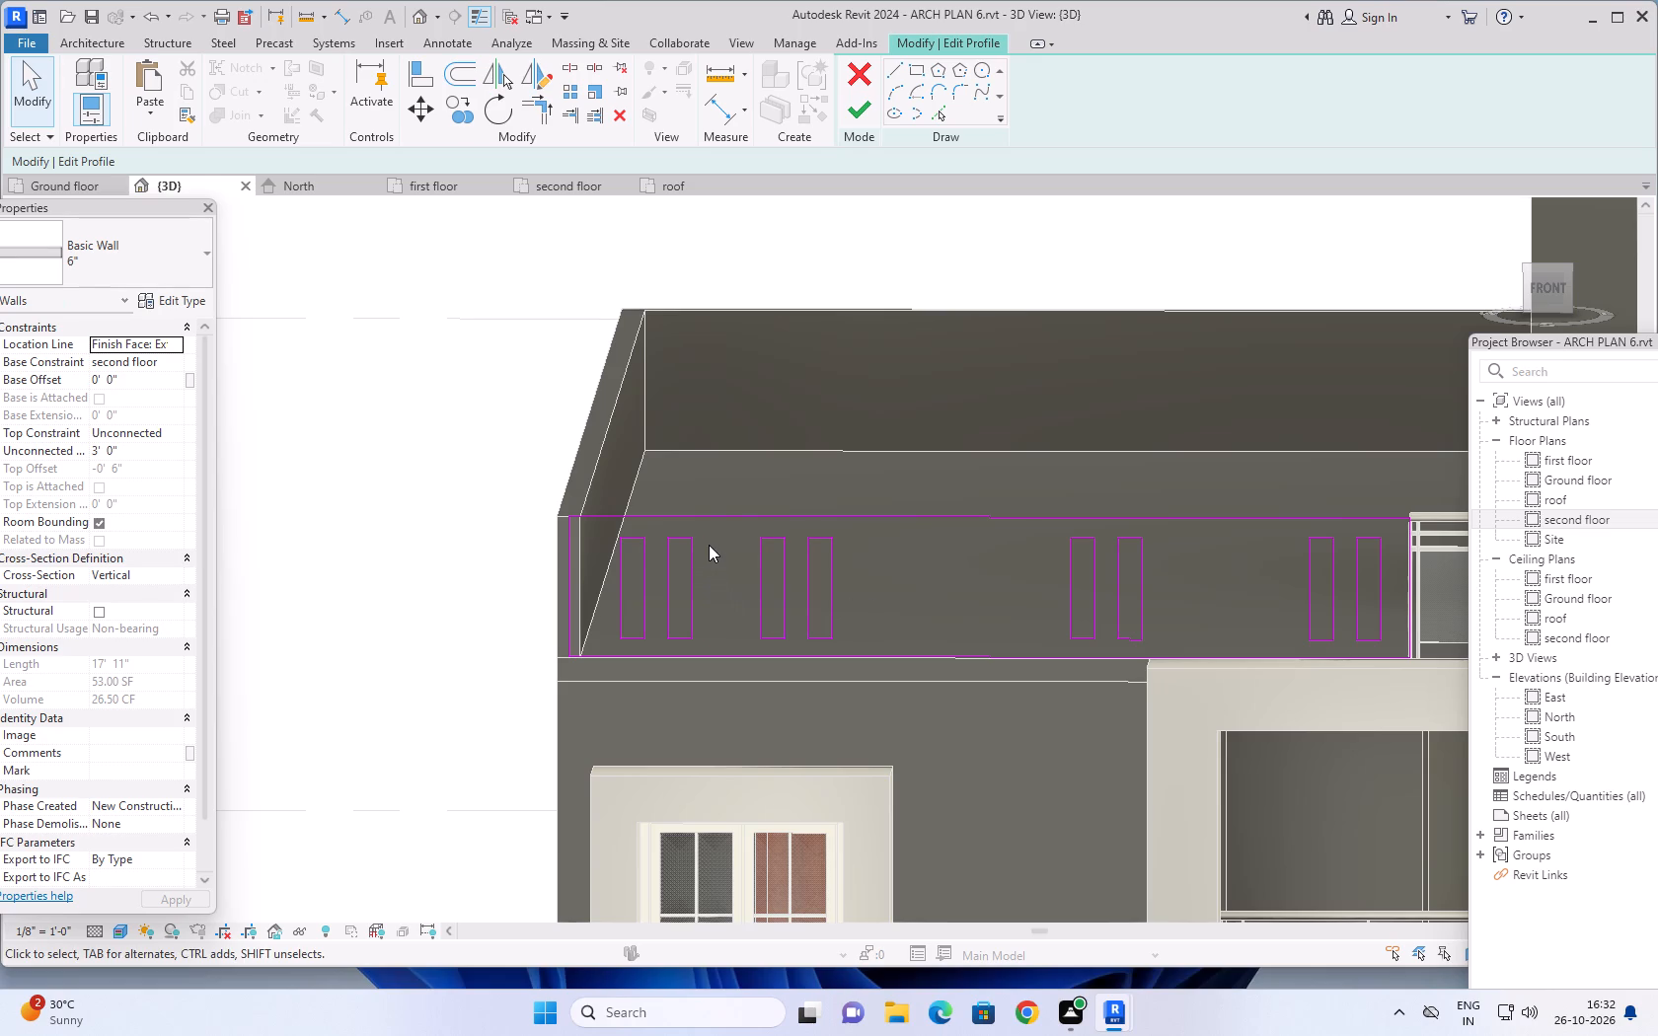
Move the second pair of upright rectangles from the corner about 1' 0" along the parapet toward the railing end.
middle_click_drag(717, 587, 716, 565, "shift")
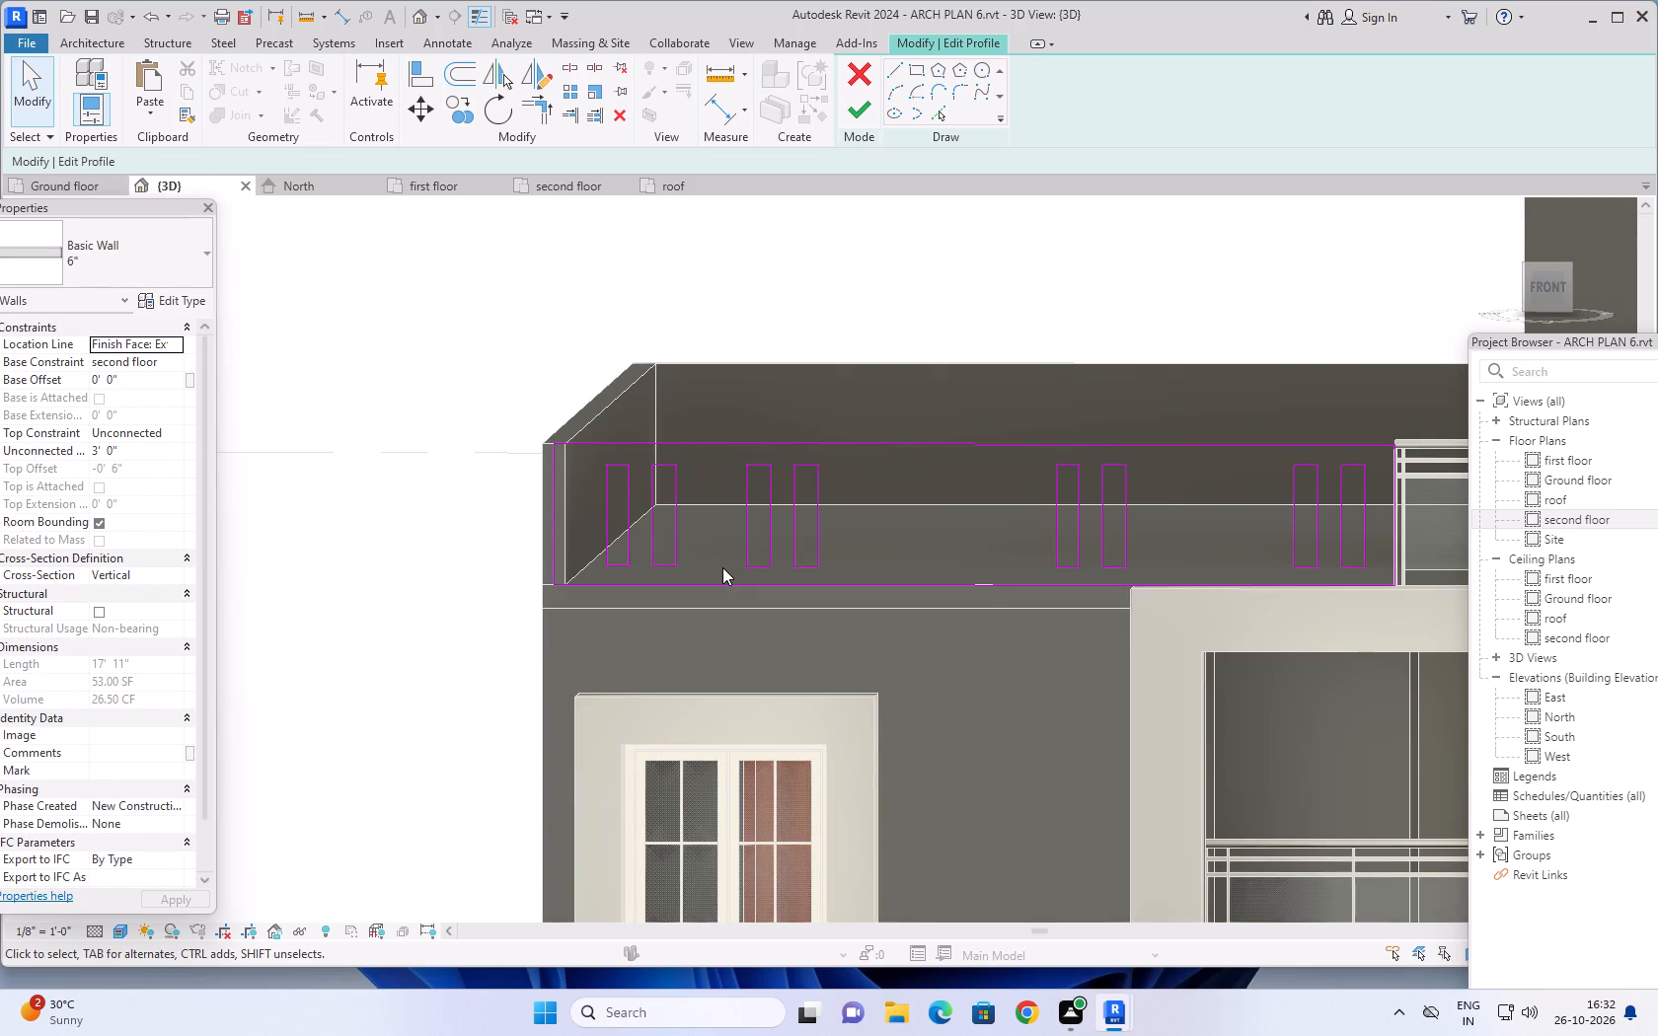
scroll(723, 557, "down", 1)
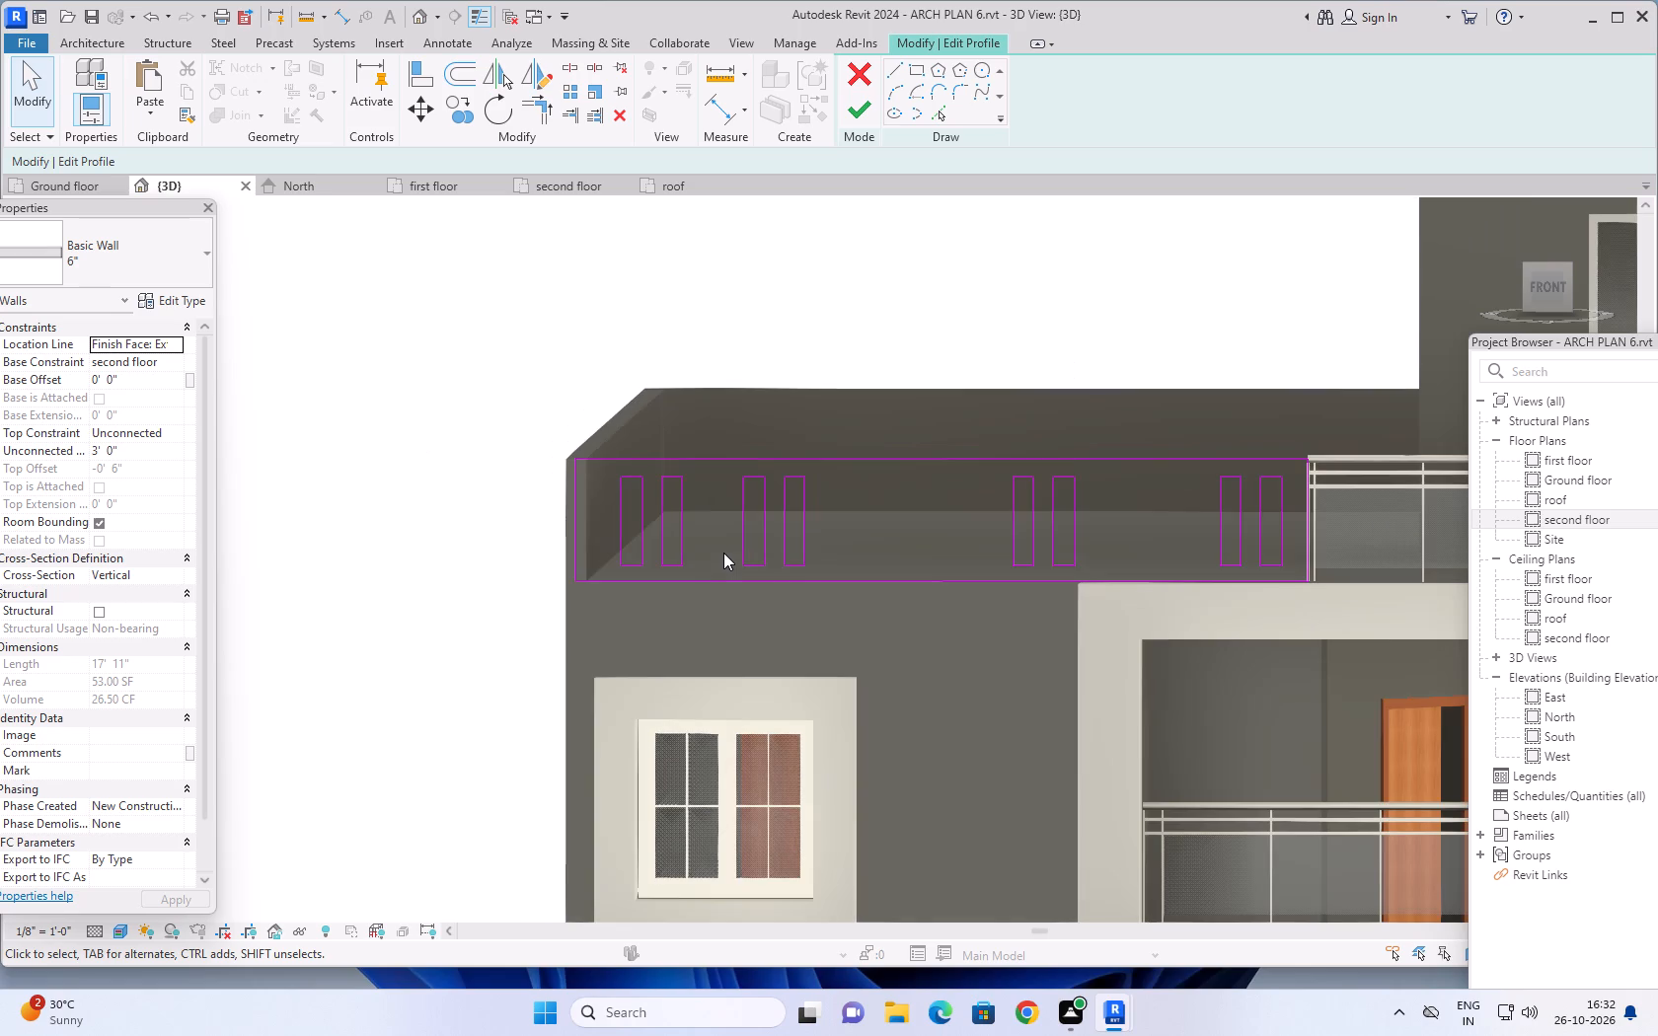
middle_click_drag(715, 541, 736, 535, "shift")
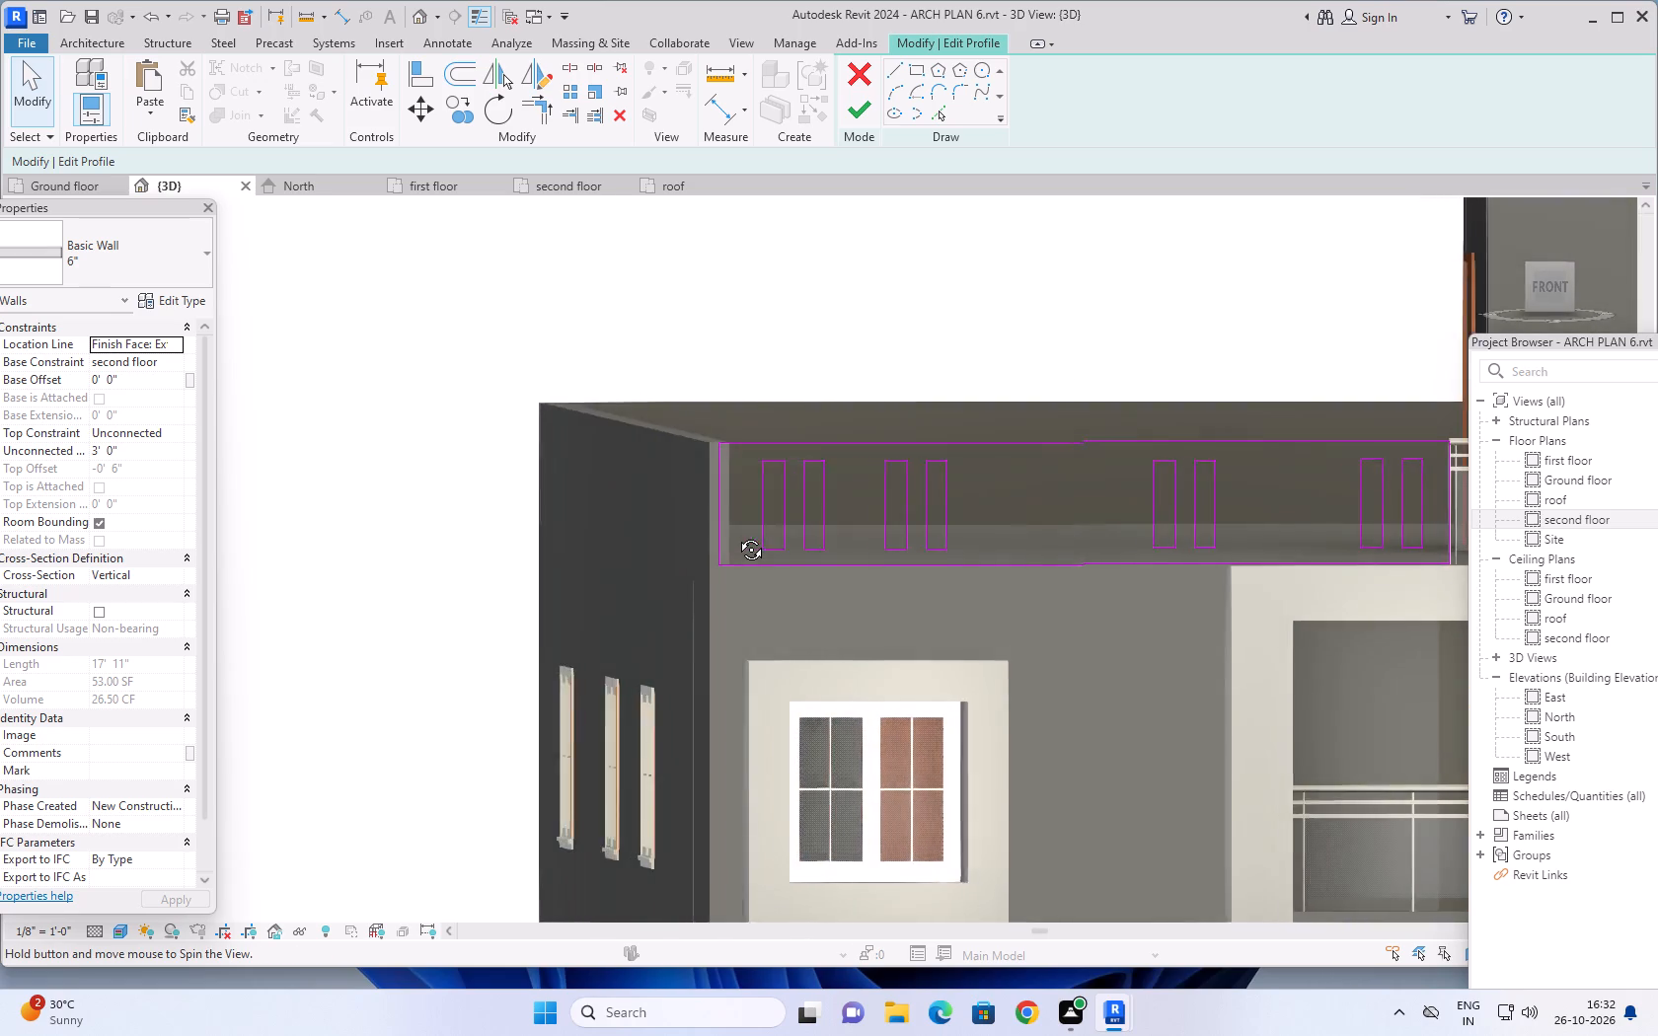
middle_click_drag(736, 535, 710, 552, "shift")
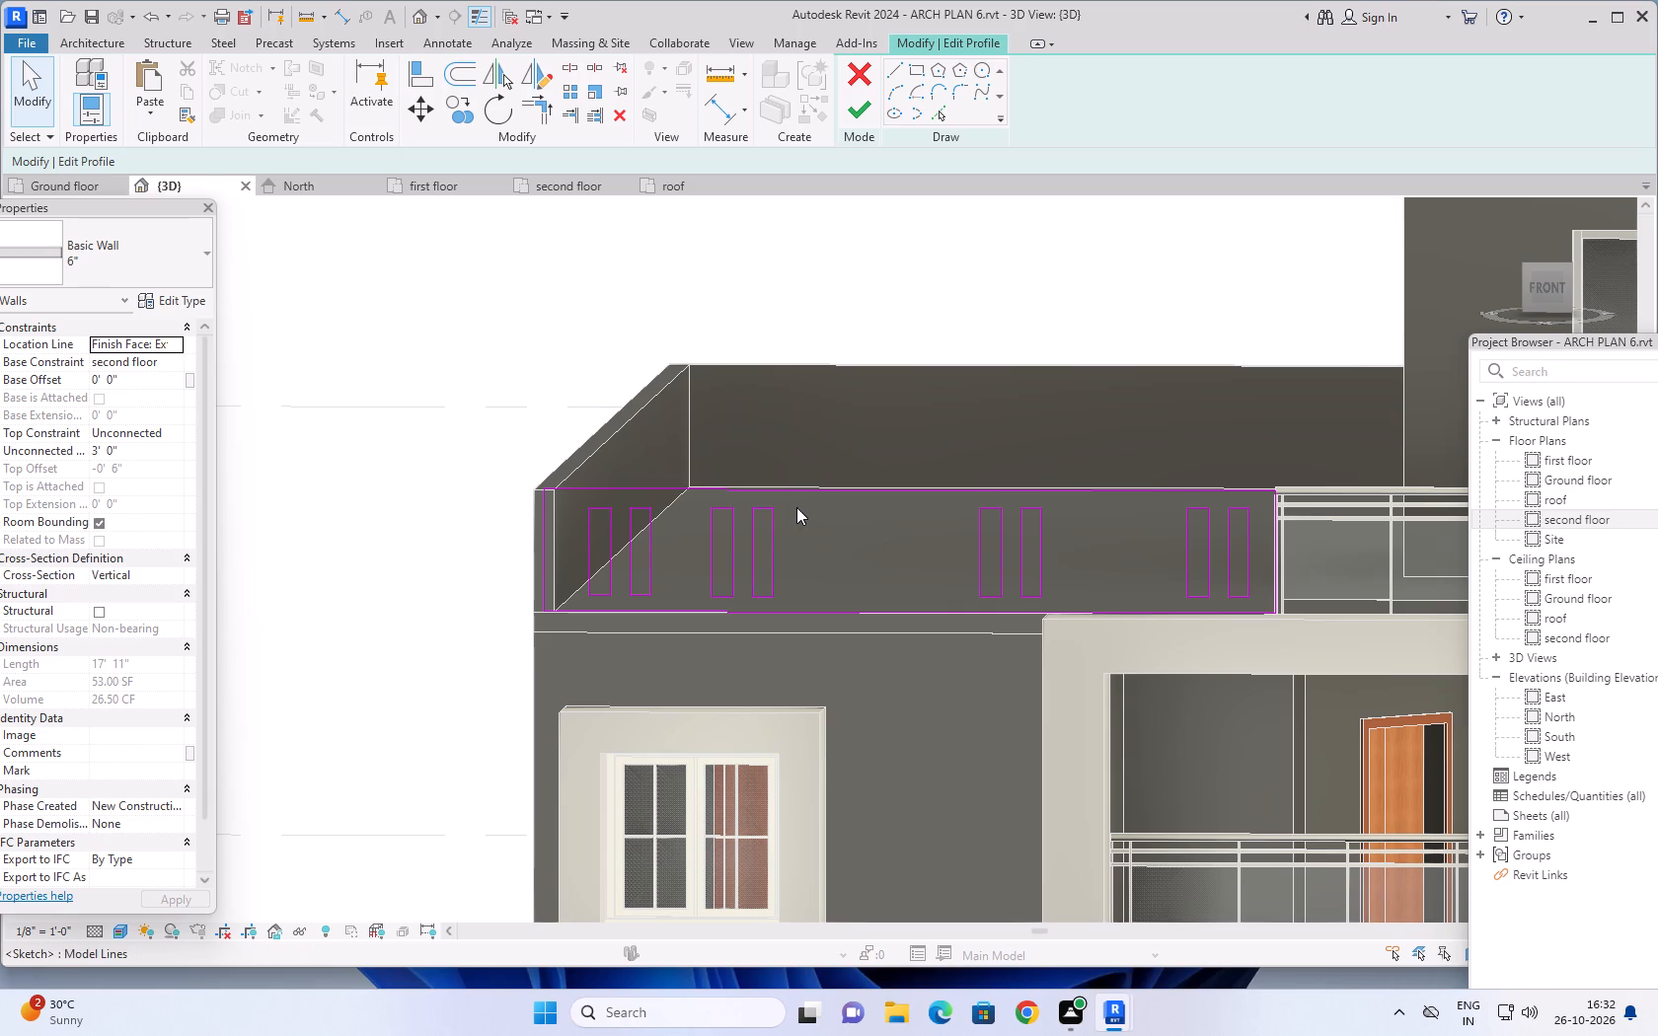
left_click_drag(796, 500, 716, 577)
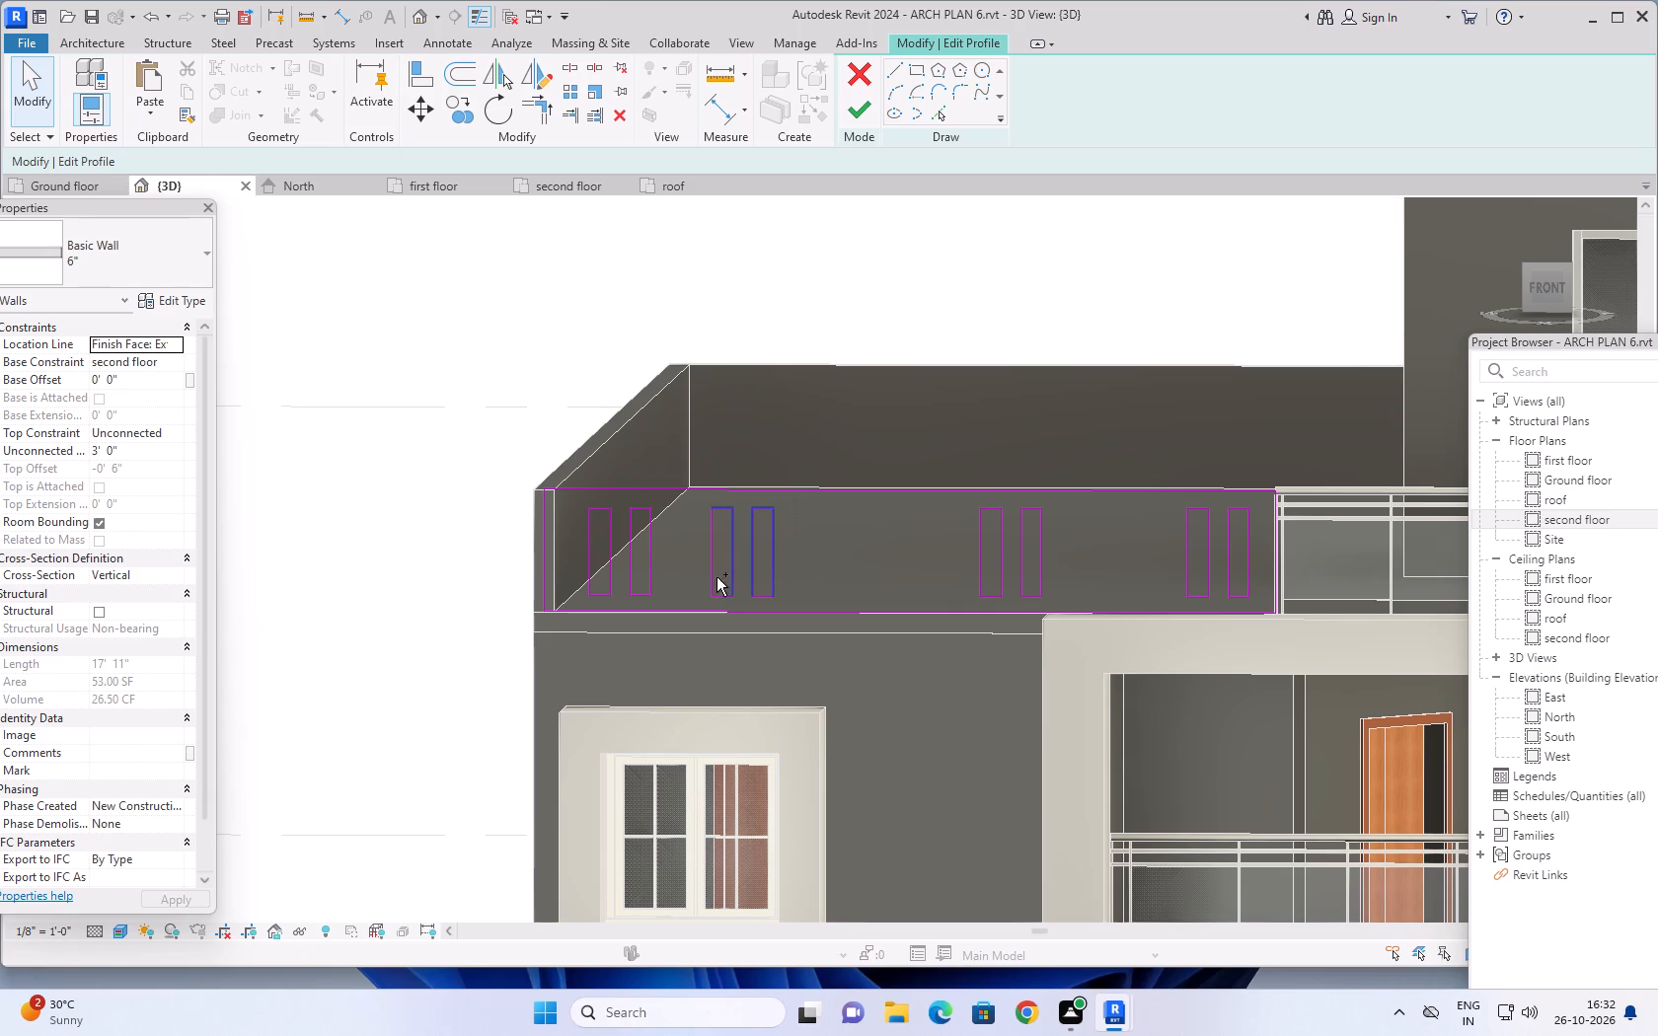
left_click_drag(716, 577, 684, 590)
left_click(724, 597, "ctrl")
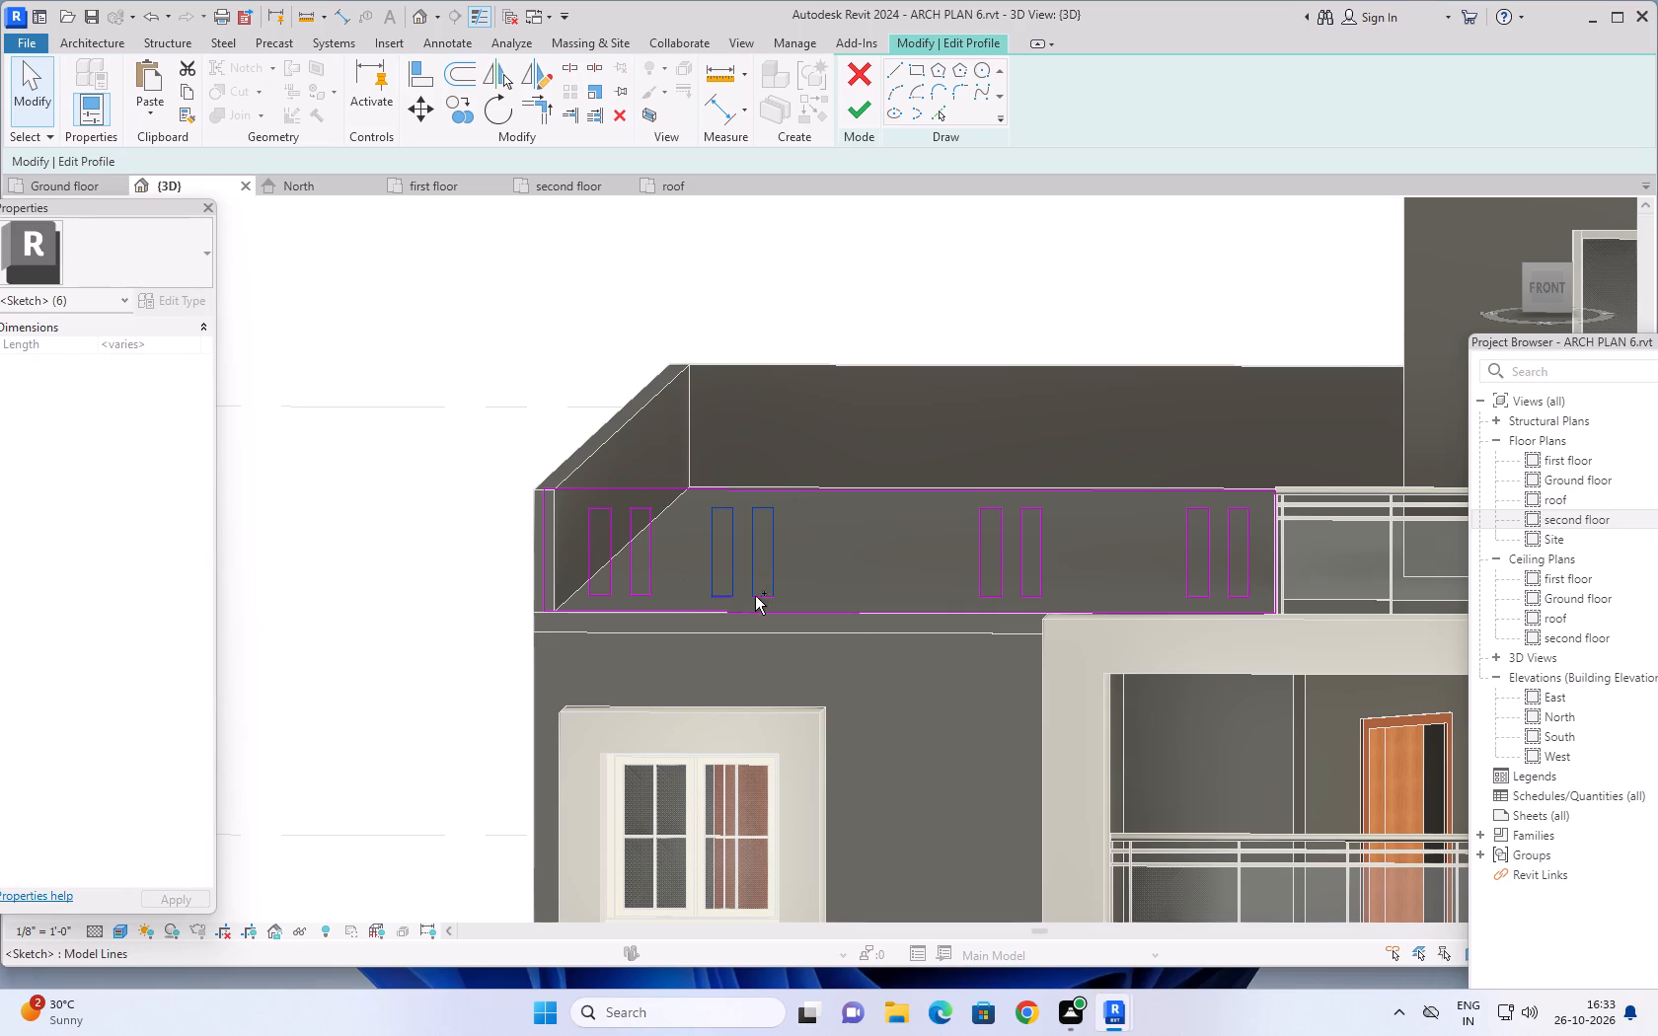
left_click(764, 594, "ctrl")
left_click(426, 108)
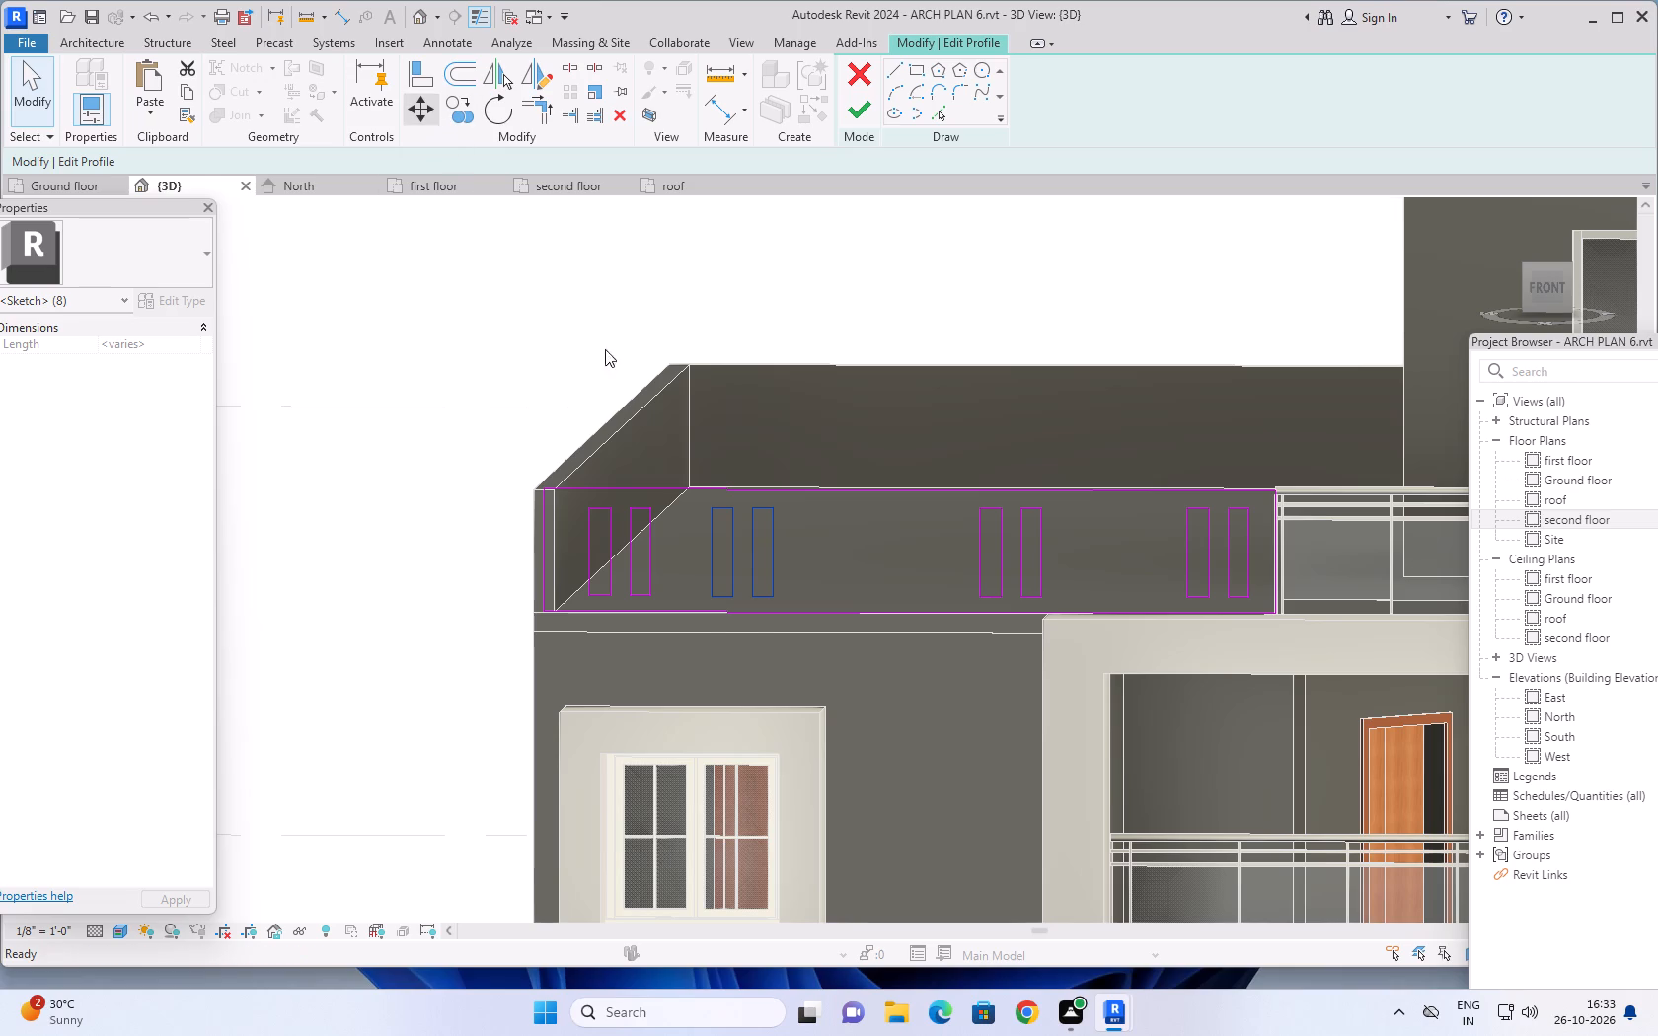
scroll(714, 602, "up", 3)
left_click(711, 593)
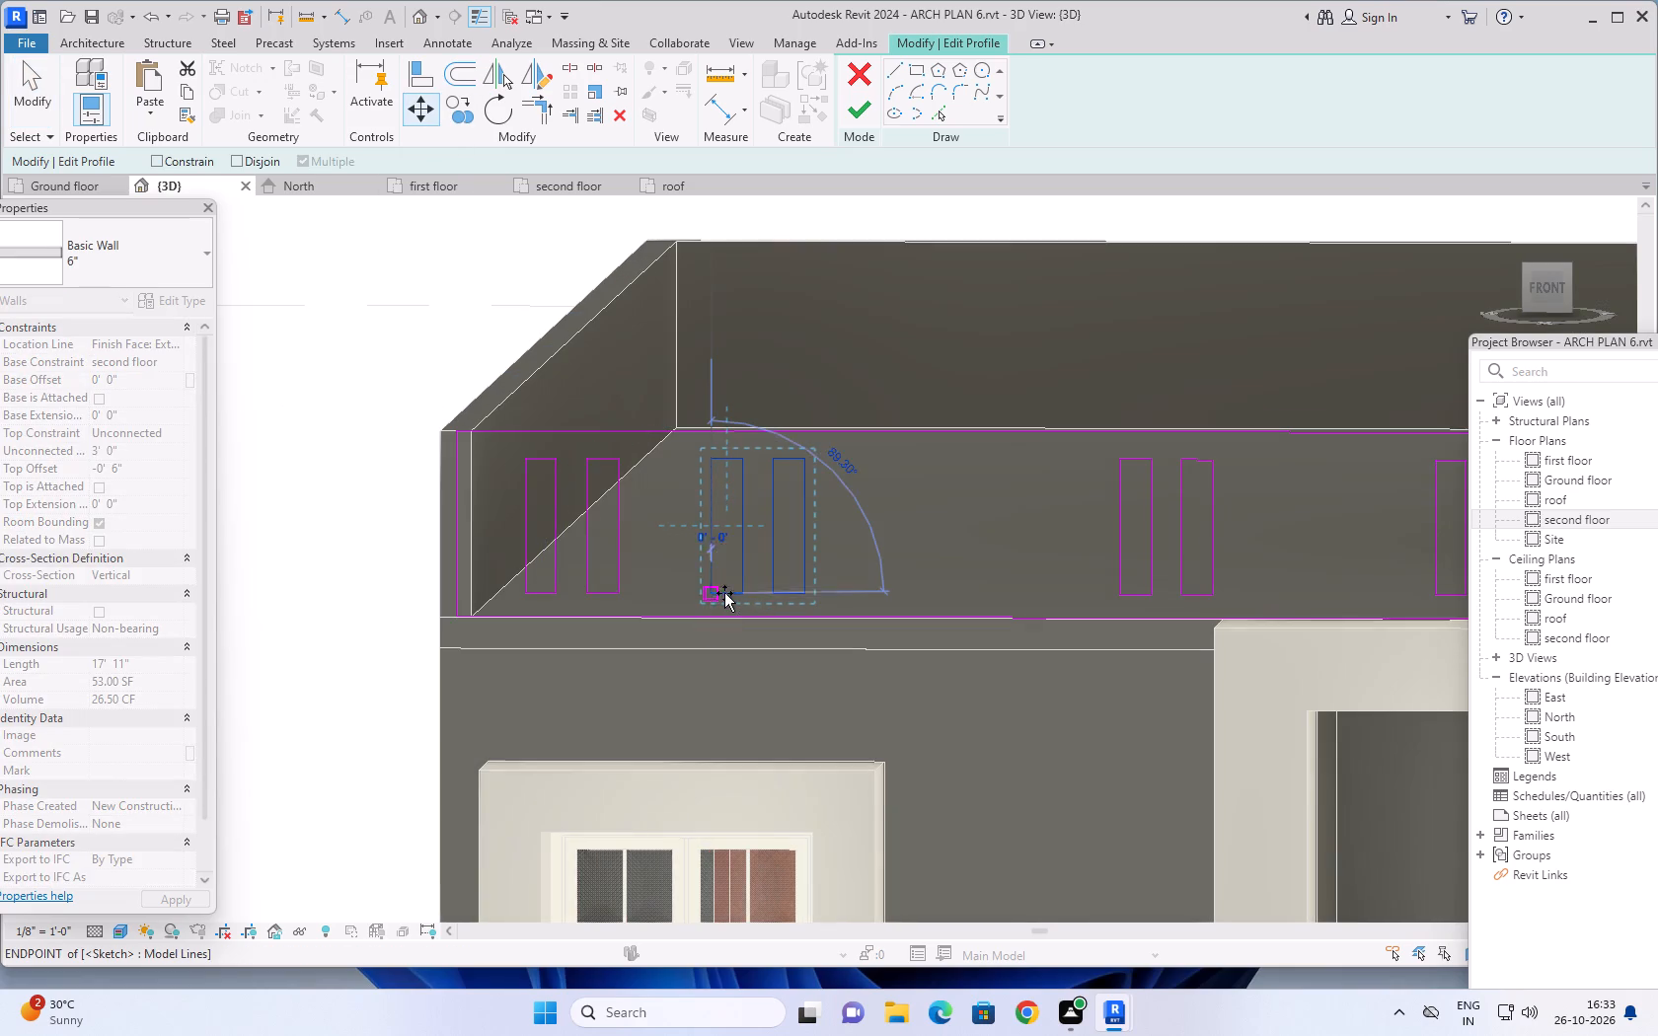
left_click(777, 599)
Examine the spacing of the upright rectangle pairs along the parapet against the whole front facade, from straight ahead and from oblique angles.
scroll(733, 603, "down", 3)
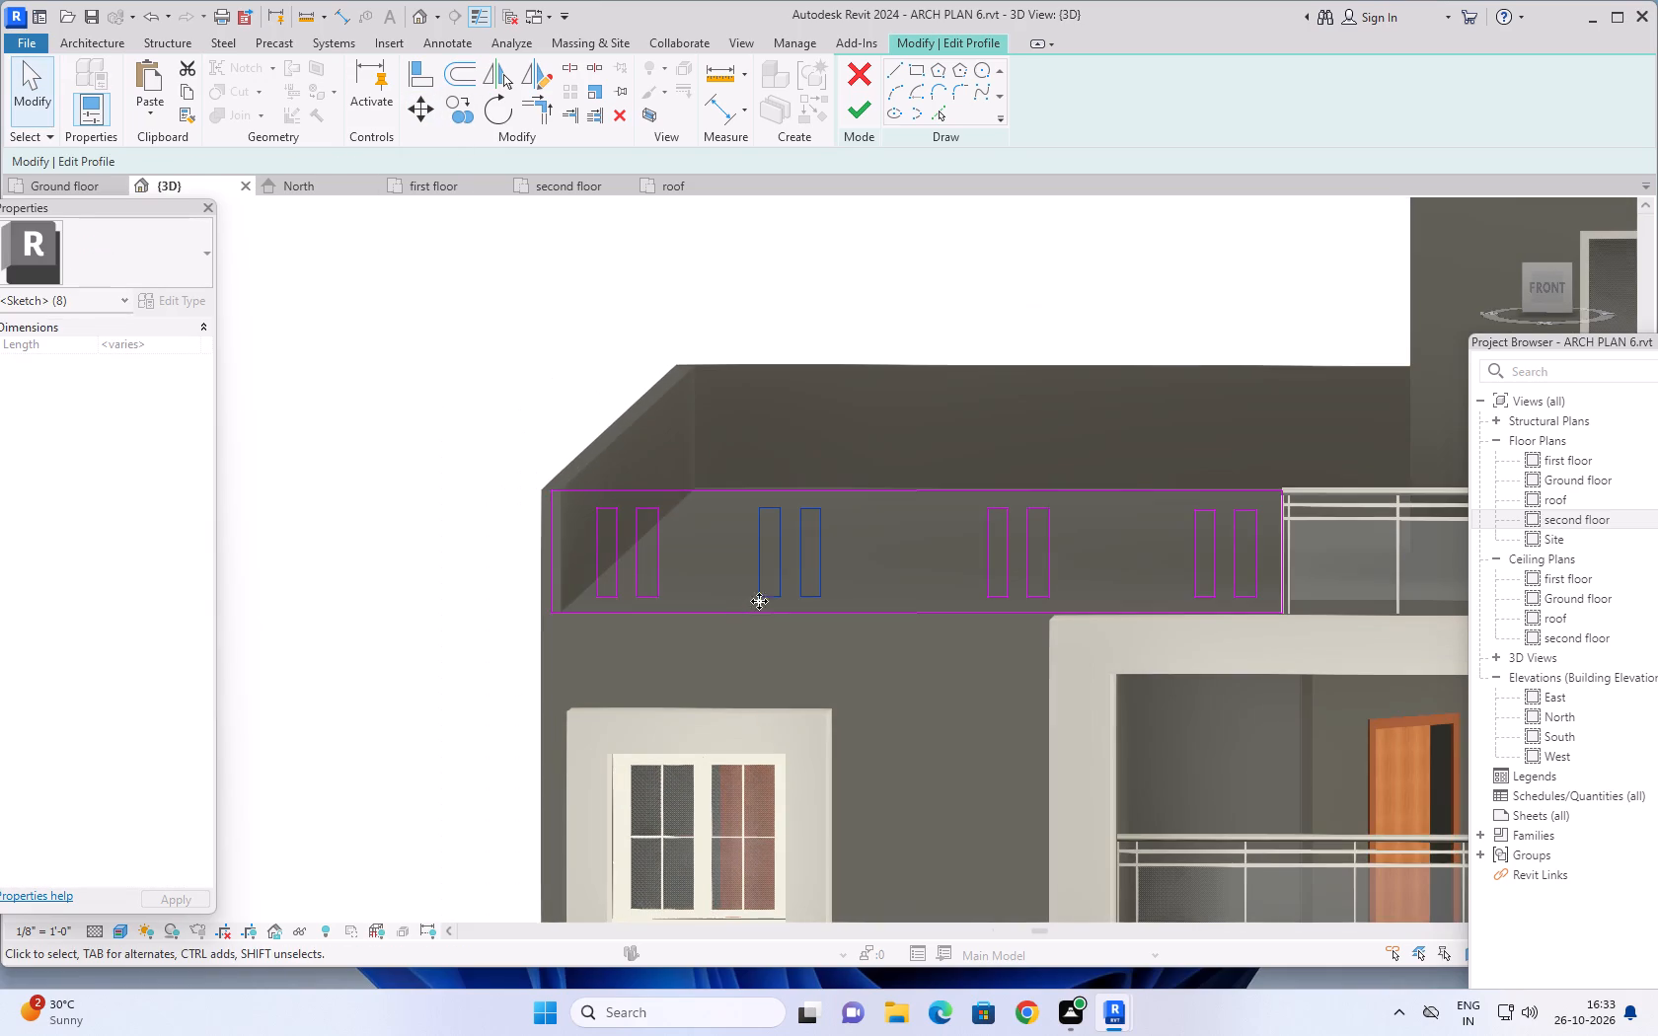
scroll(846, 597, "down", 1)
middle_click_drag(859, 580, 826, 552)
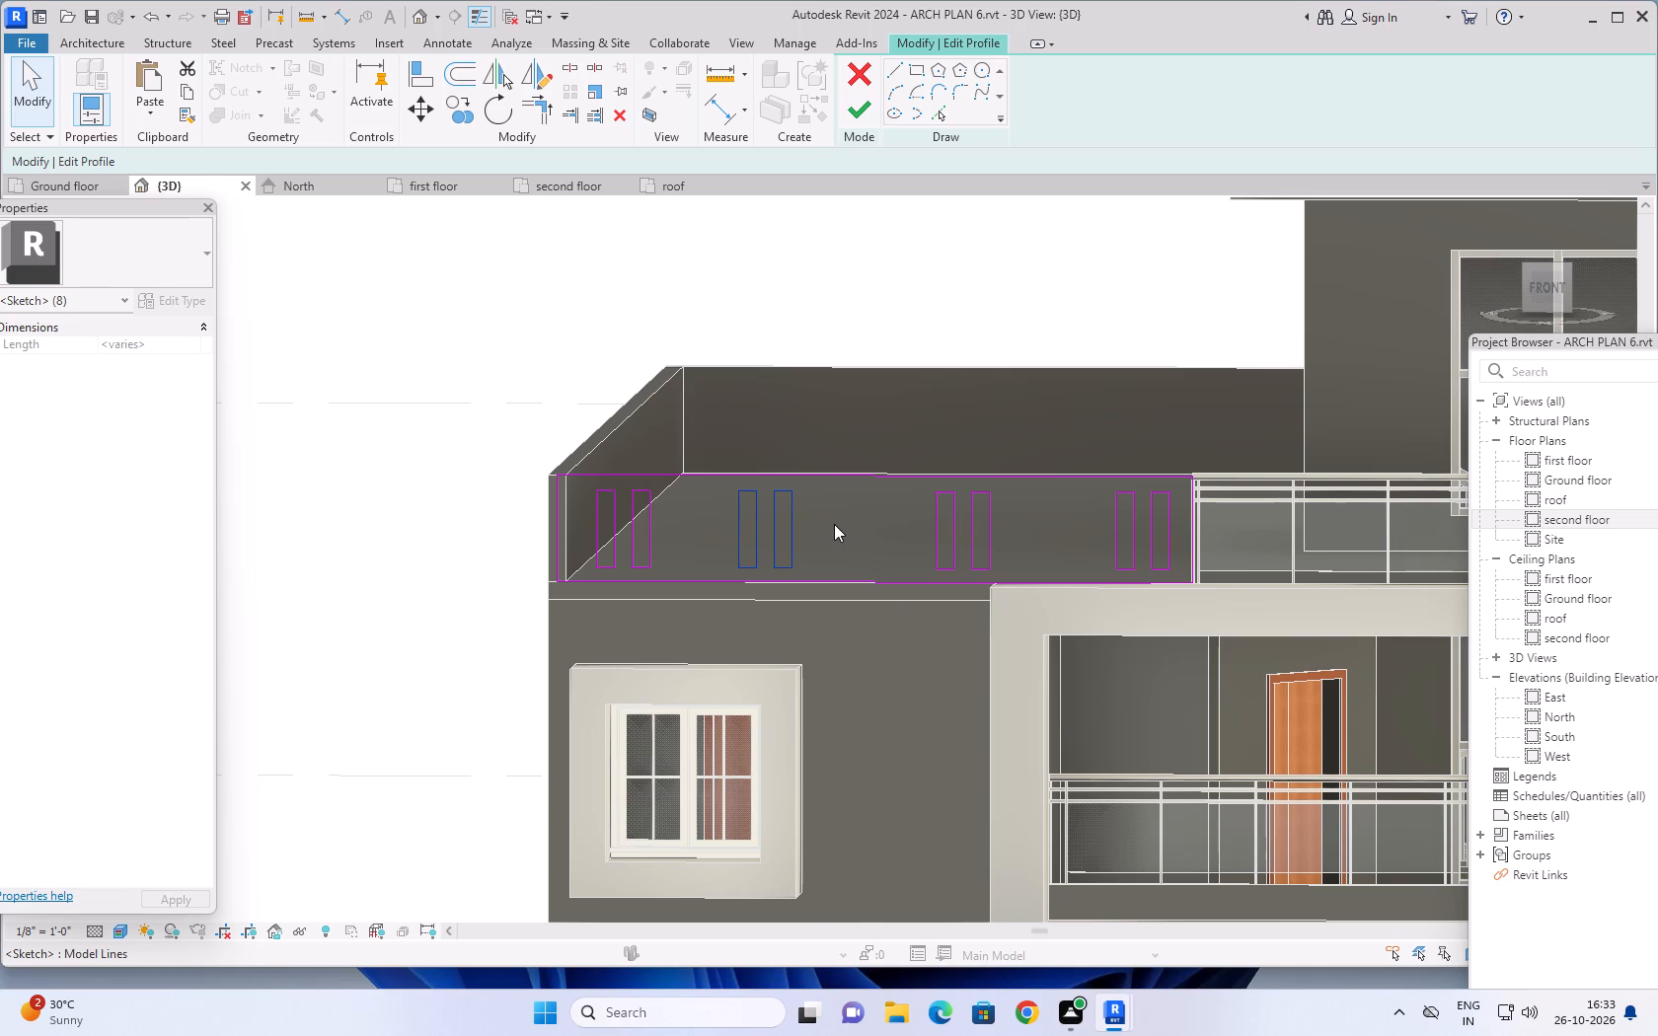
scroll(834, 519, "down", 1)
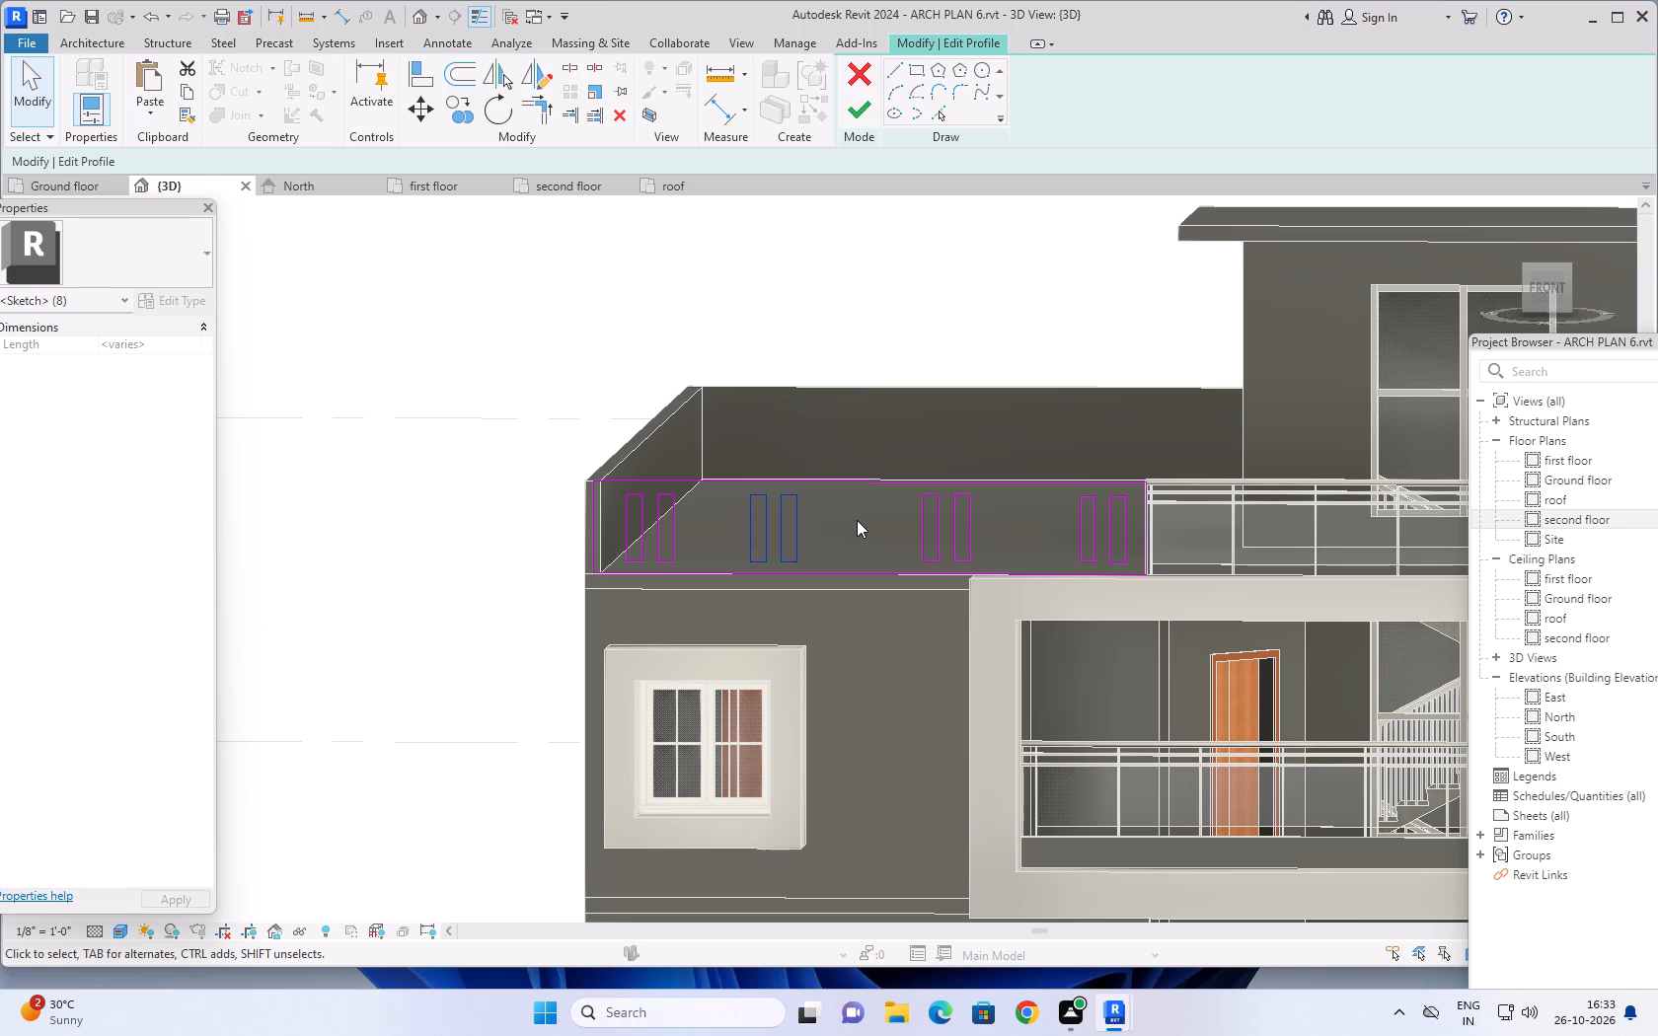
scroll(860, 517, "down", 1)
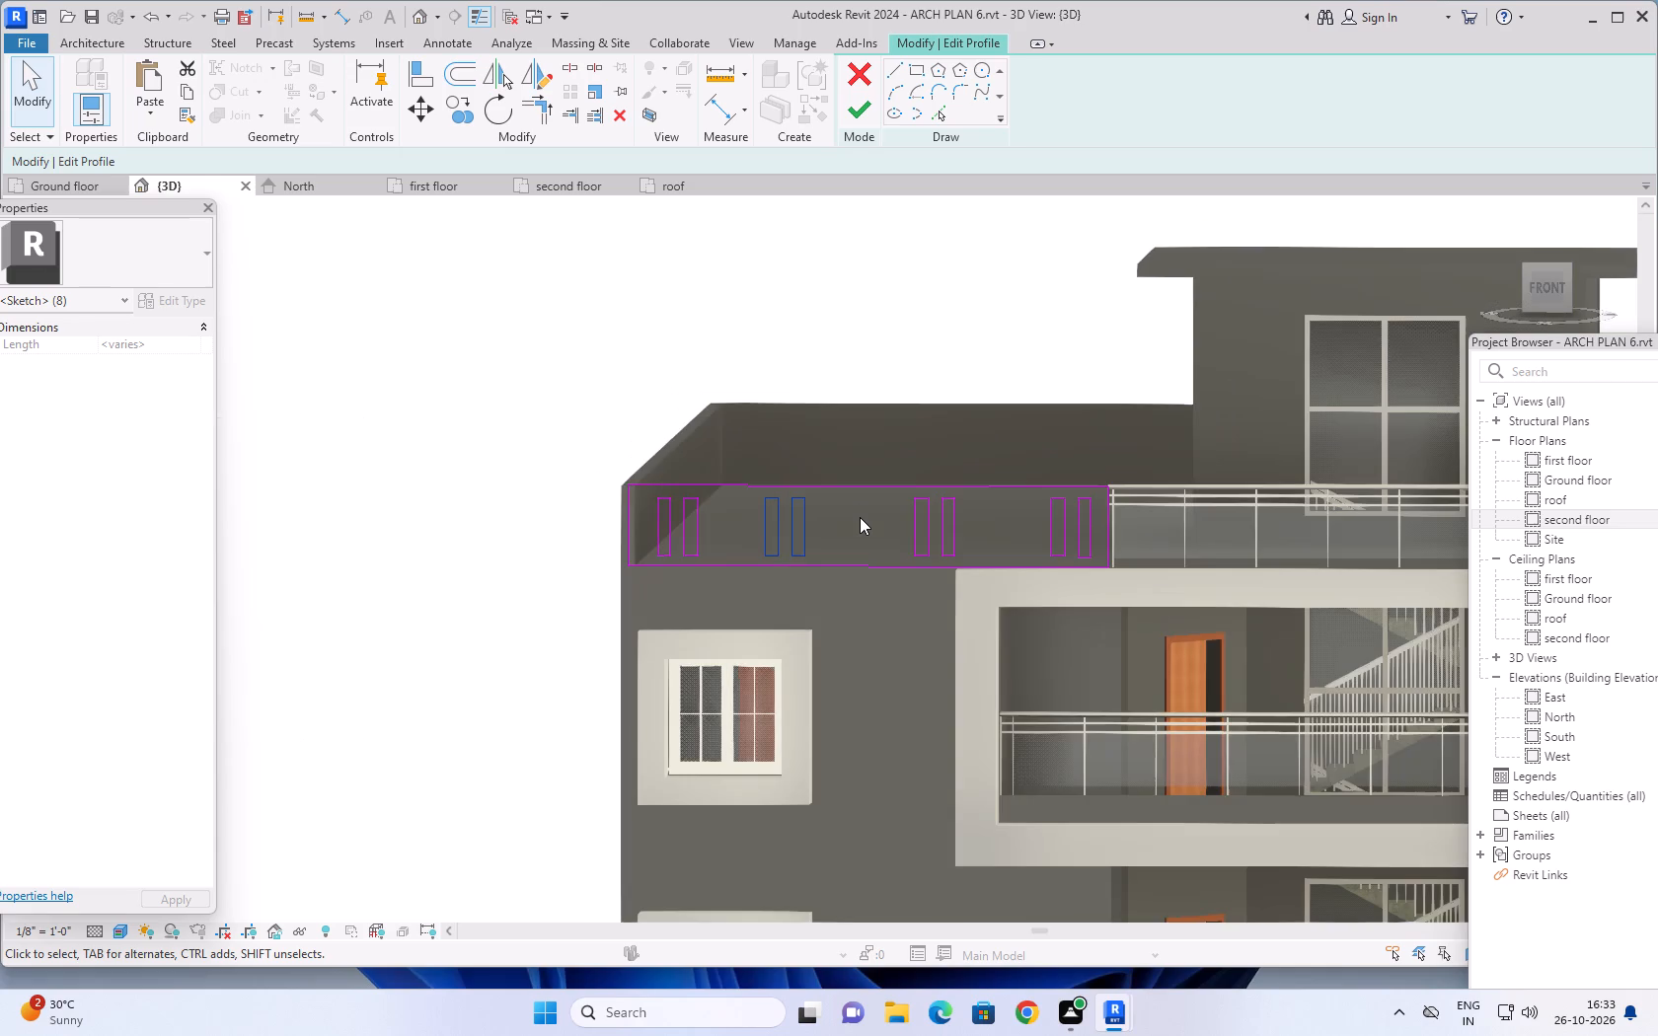
scroll(858, 514, "up", 1)
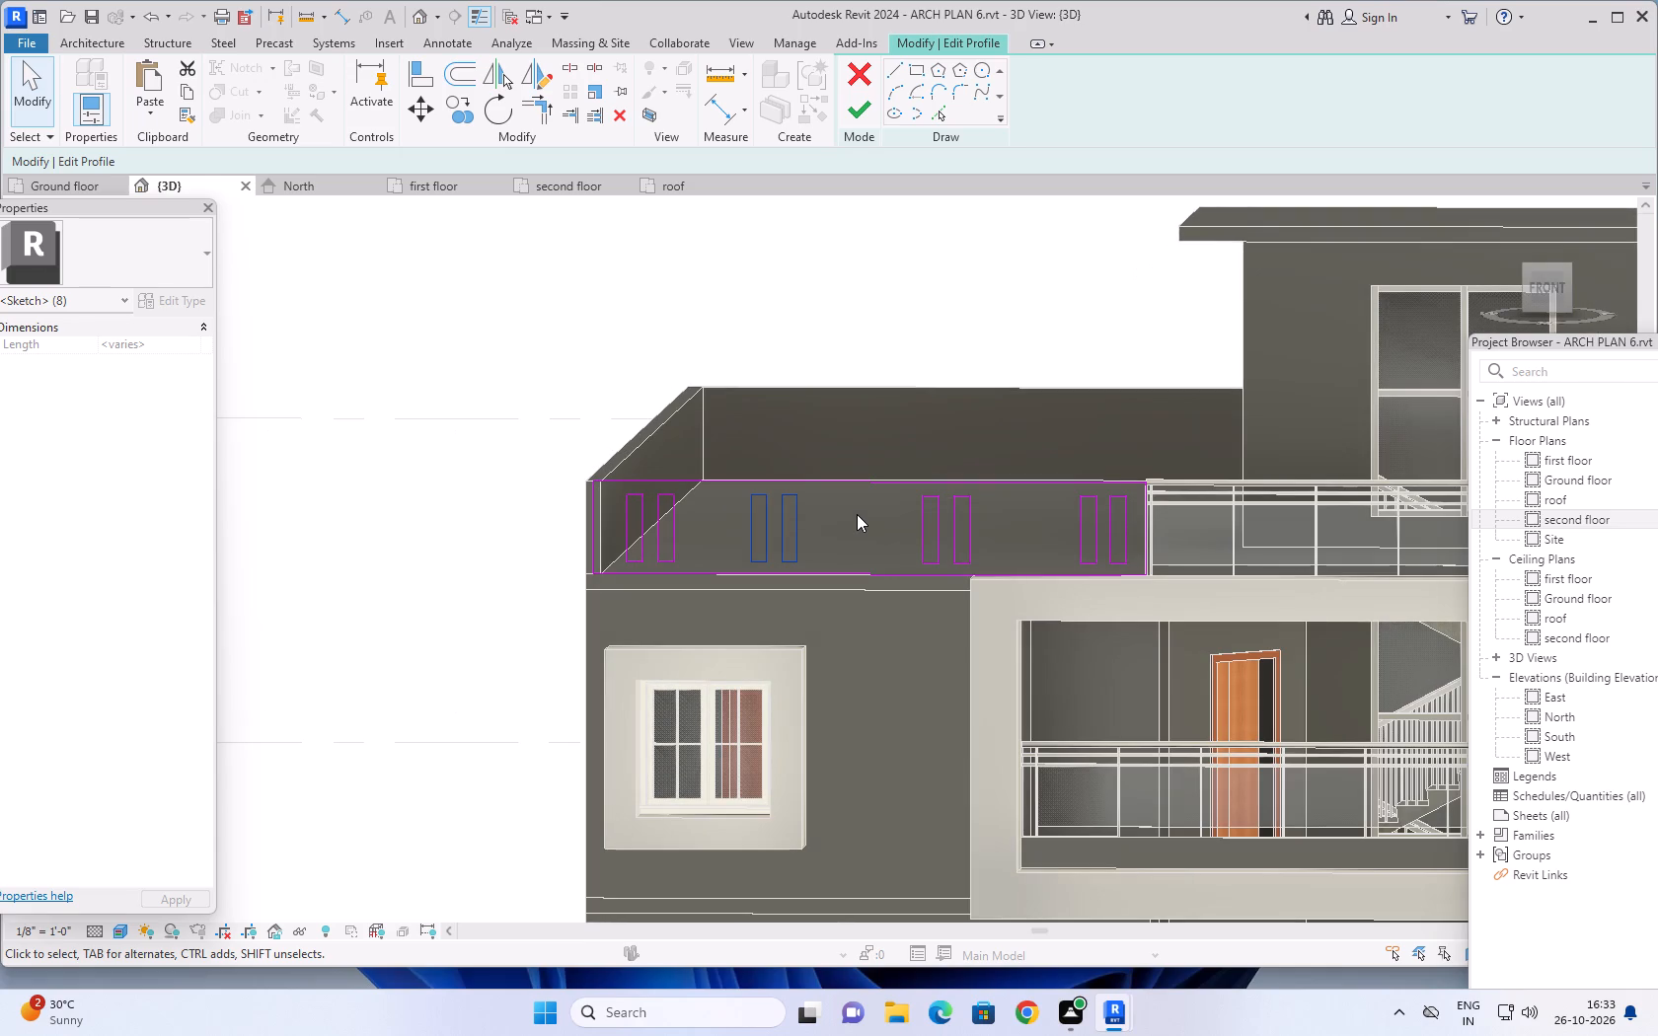
scroll(857, 514, "down", 1)
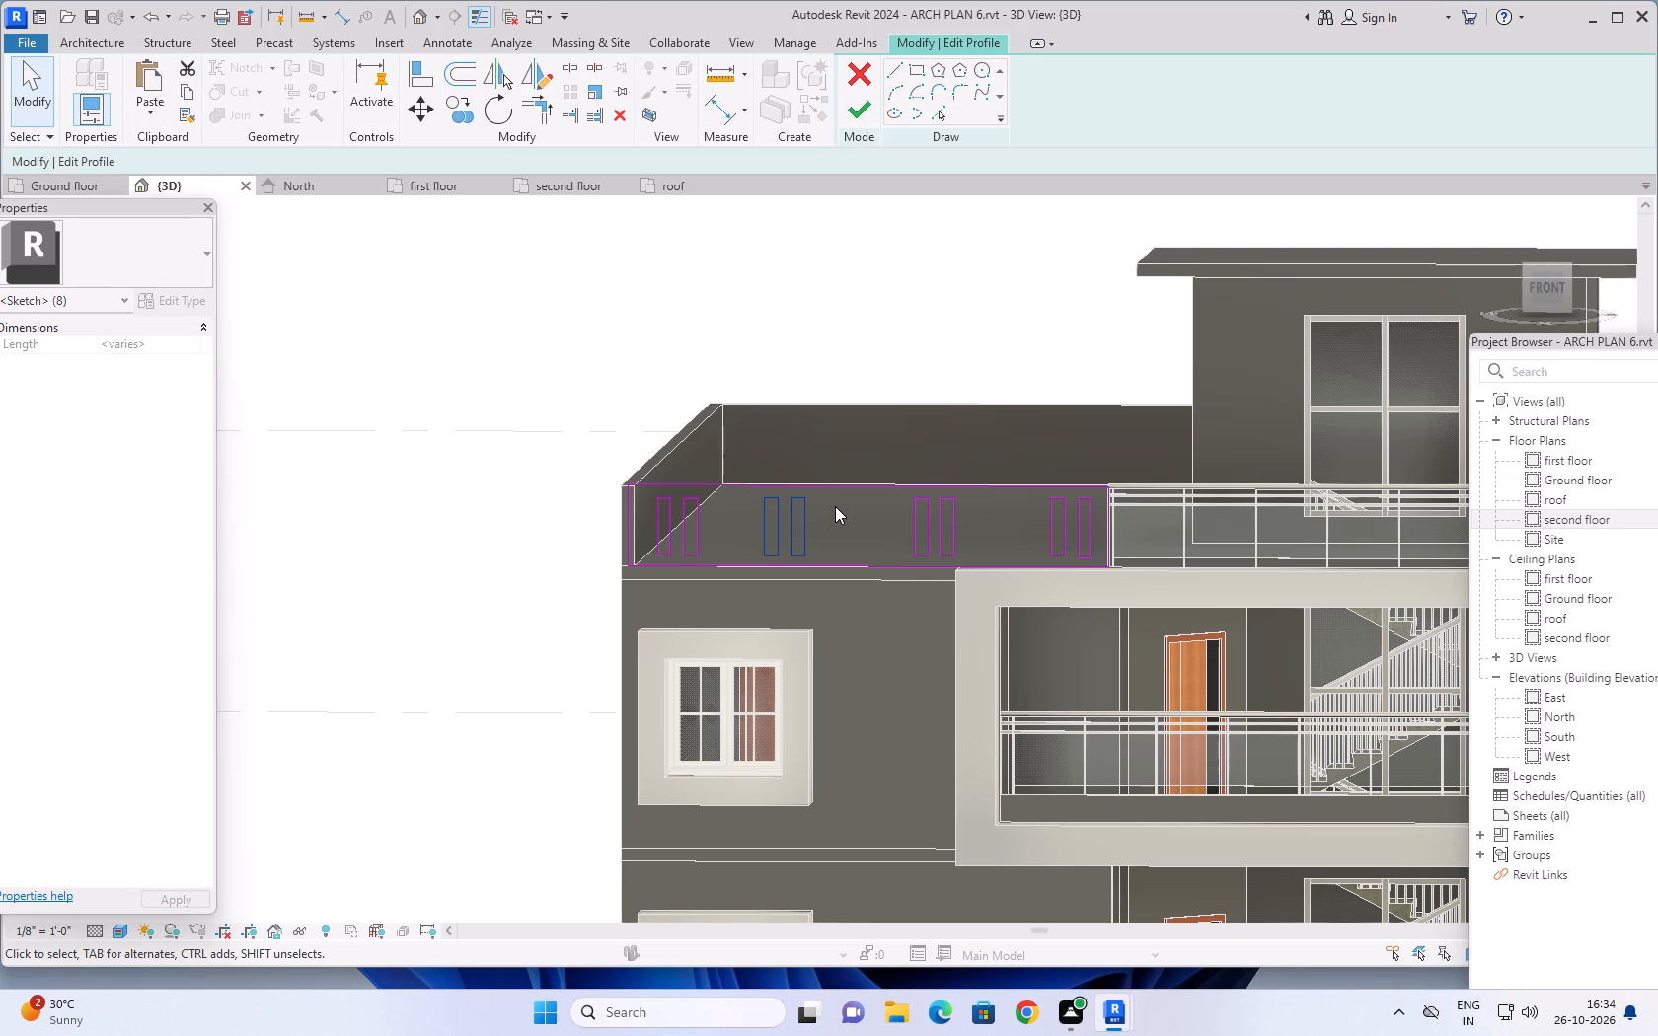
scroll(835, 506, "up", 1)
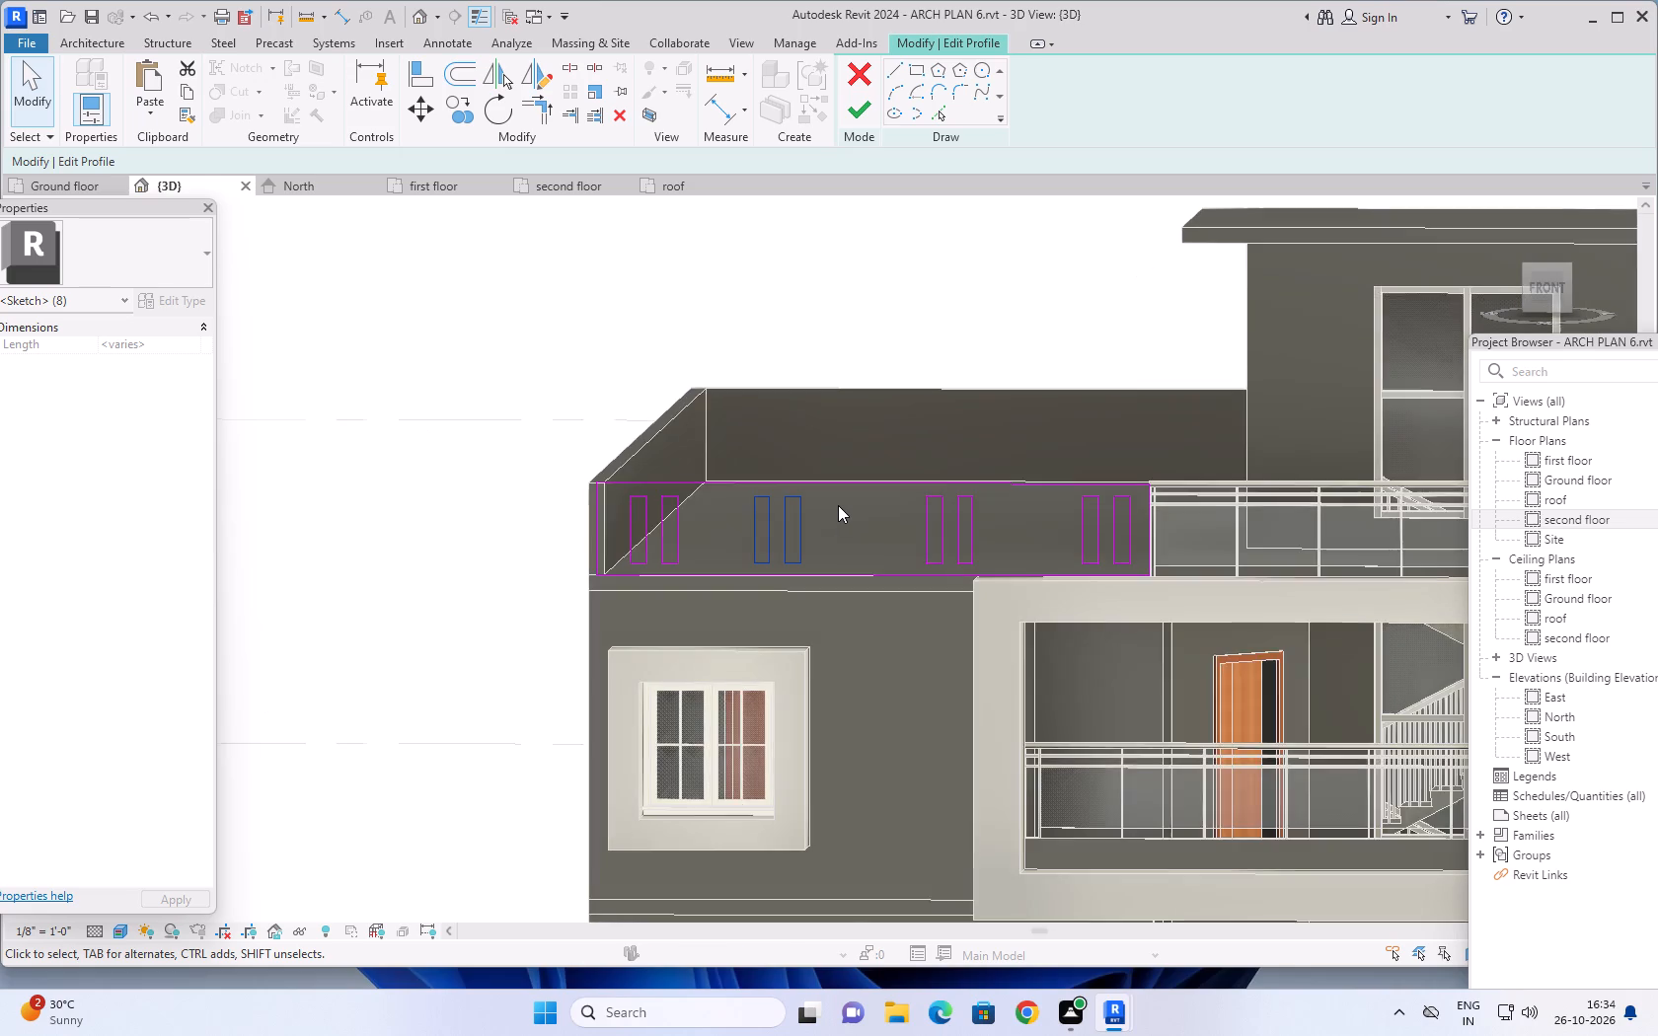
middle_click_drag(838, 505, 877, 489)
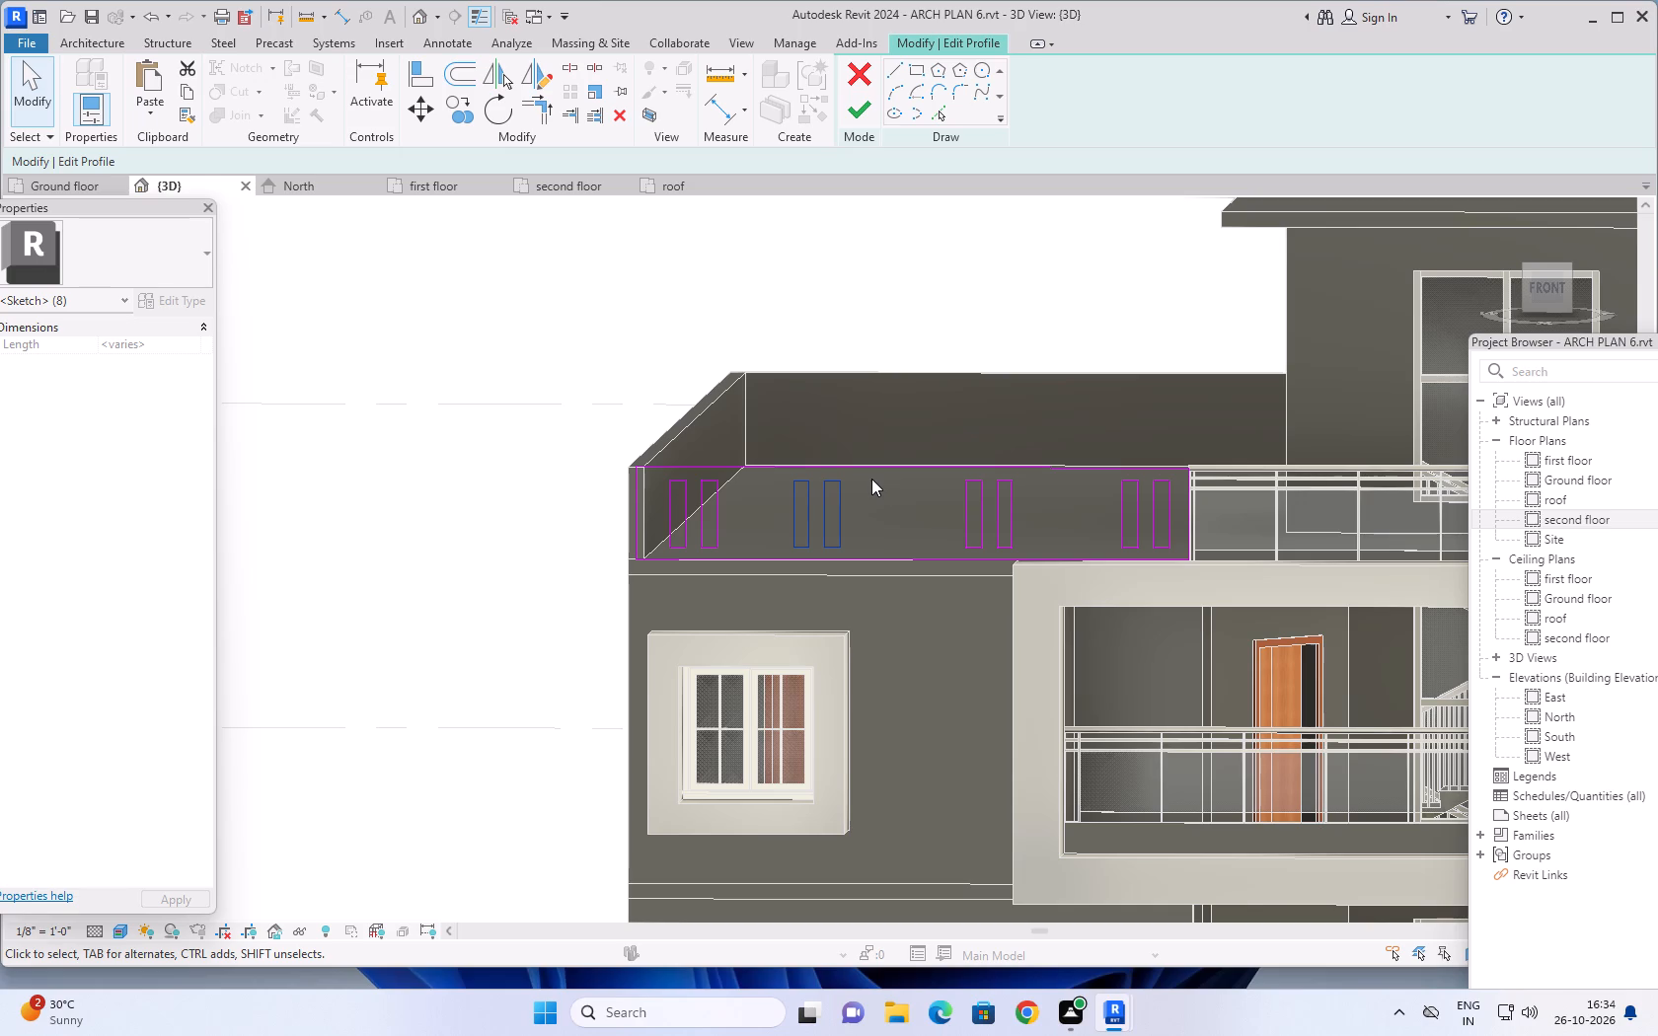
scroll(868, 490, "up", 1)
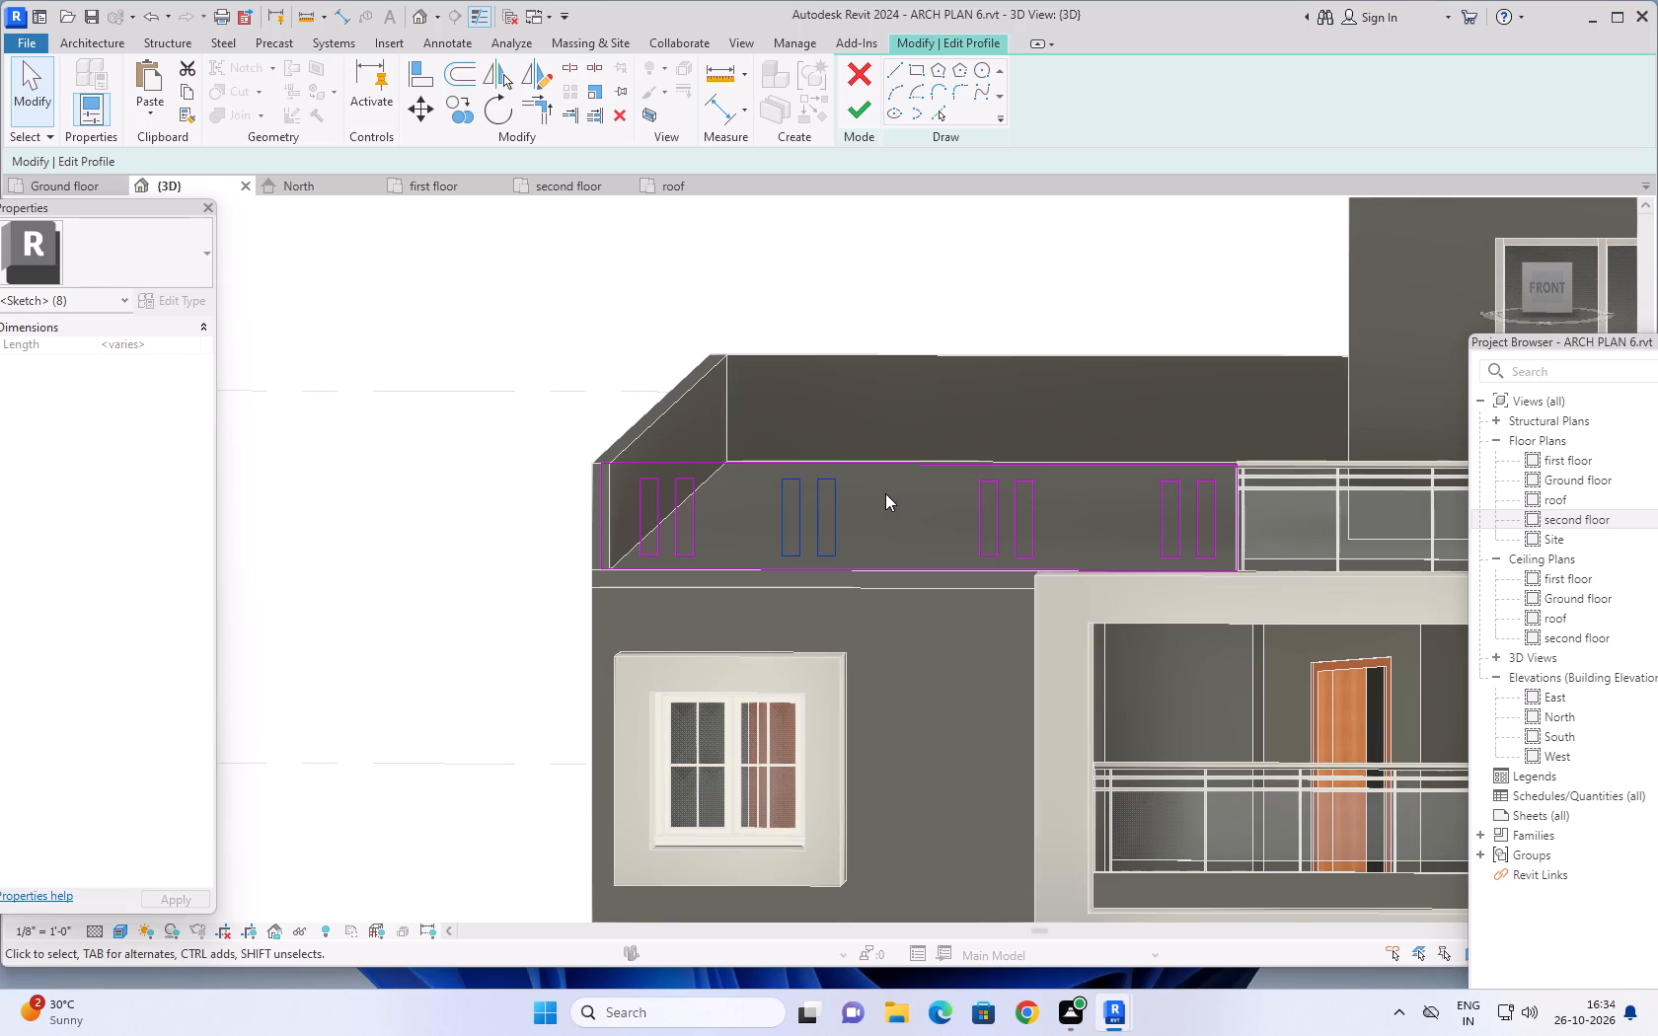
scroll(885, 493, "up", 1)
middle_click_drag(889, 493, 952, 459)
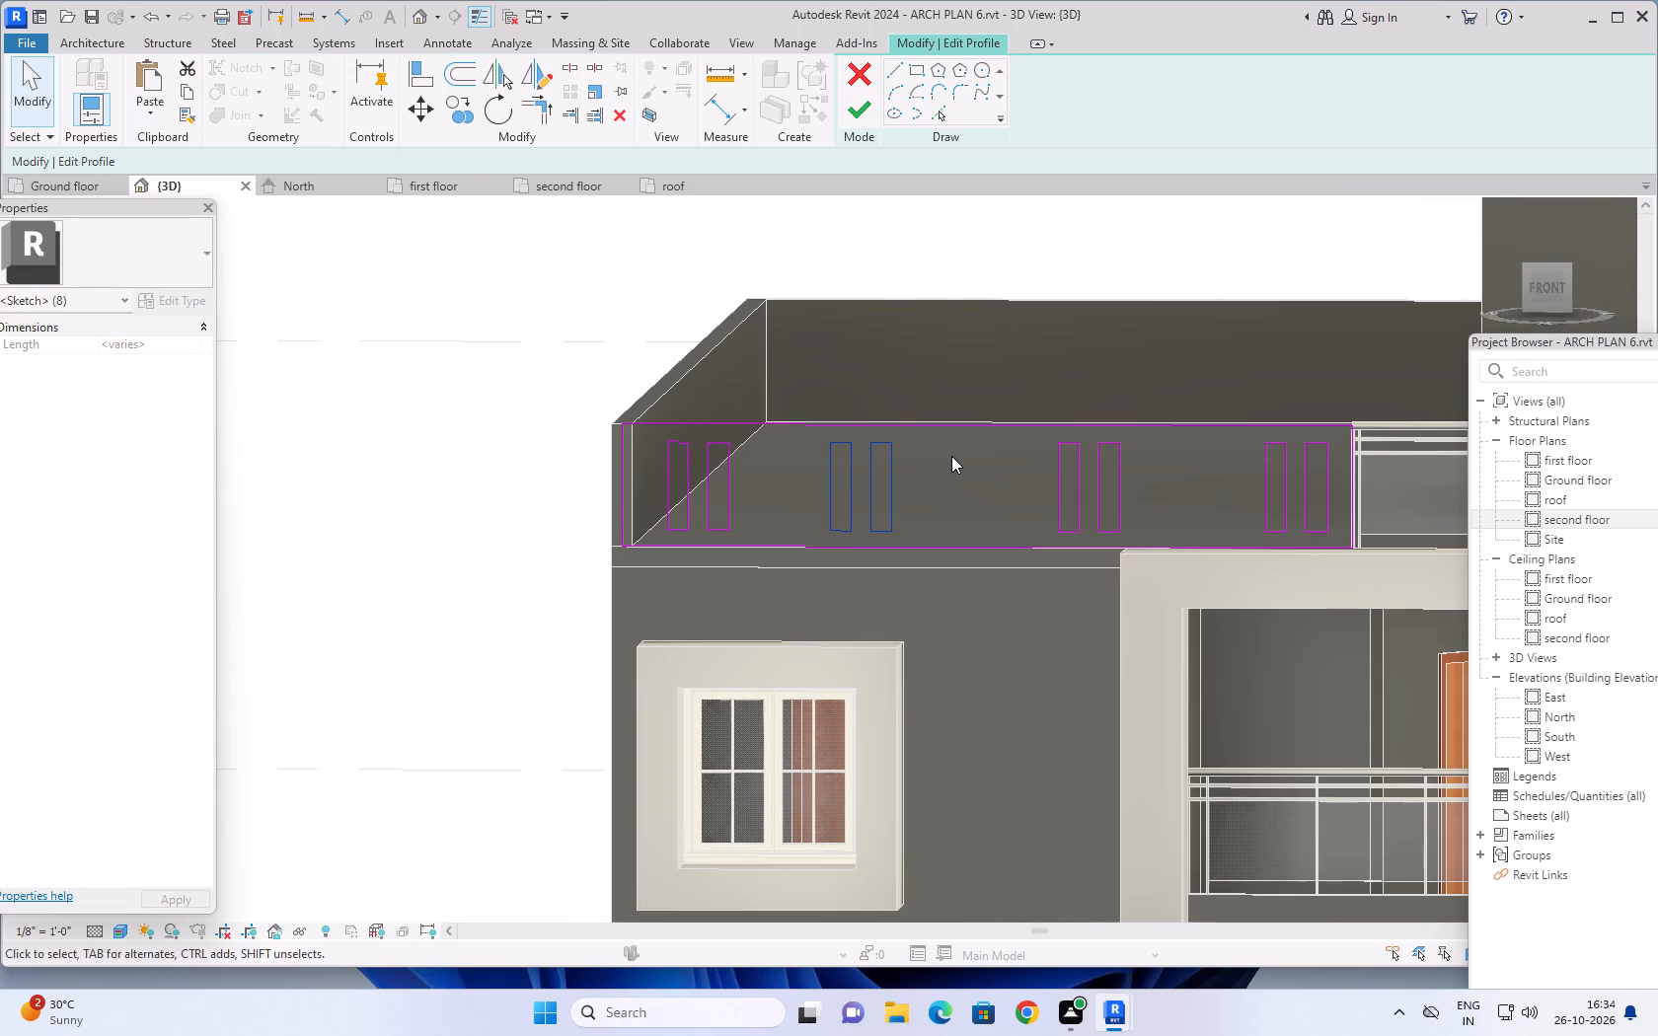
scroll(752, 463, "up", 2)
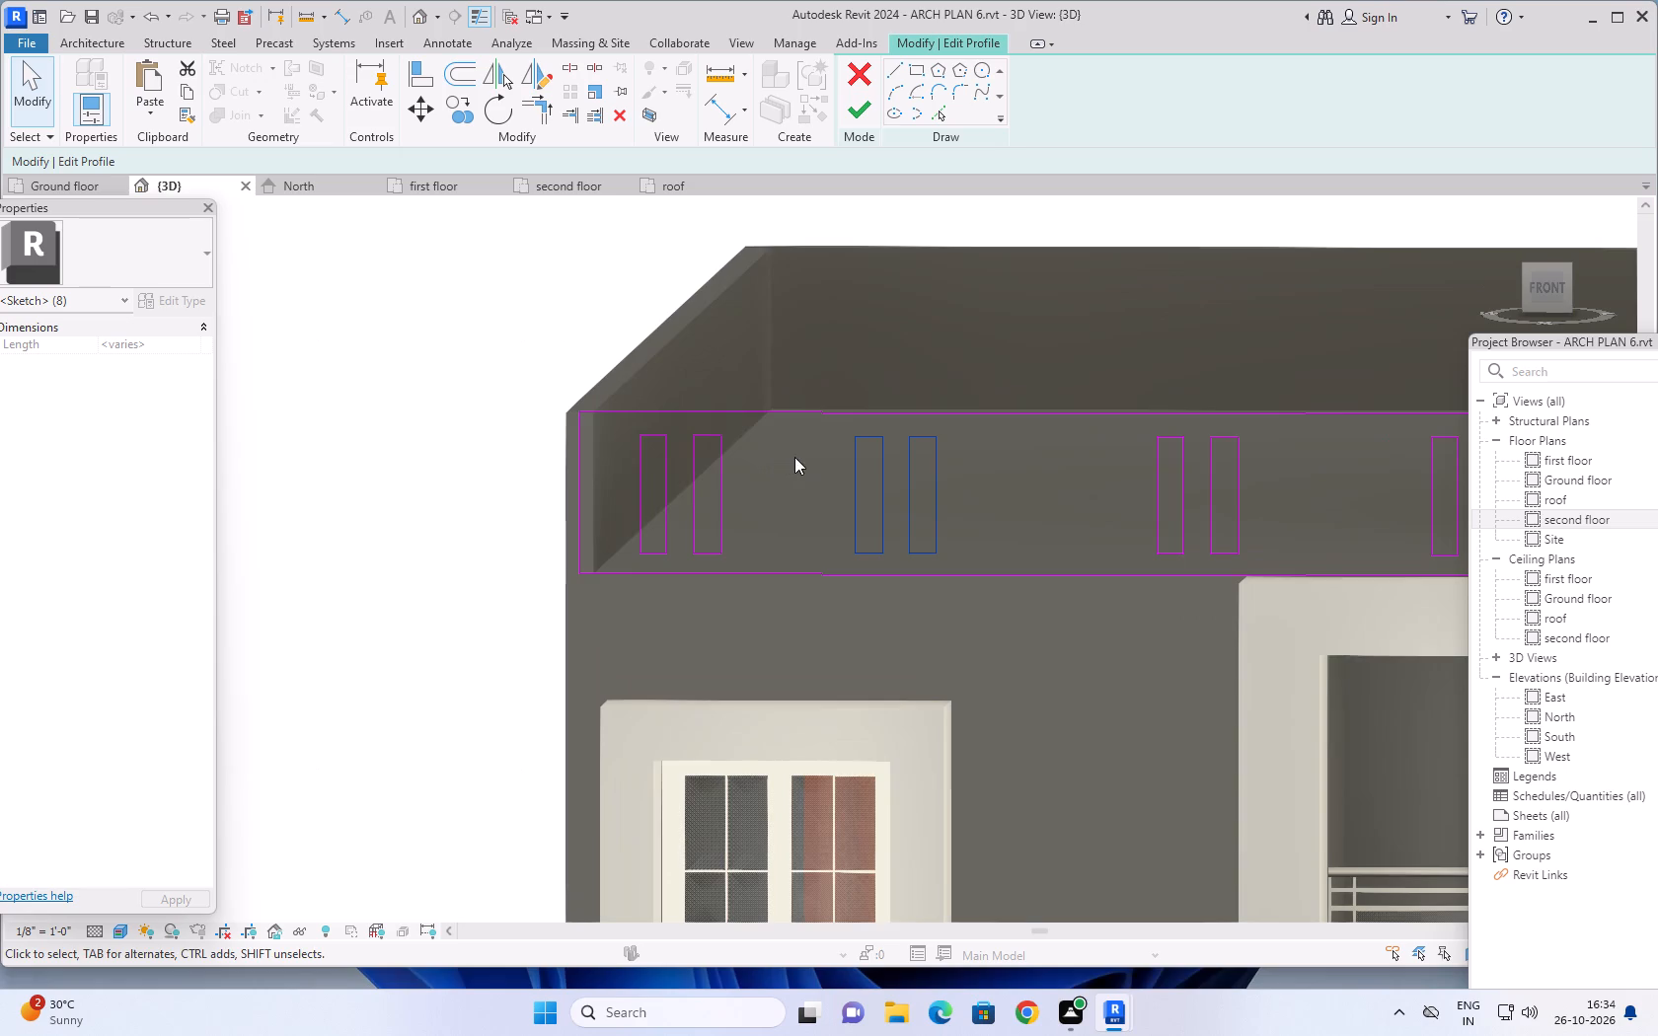
scroll(965, 468, "down", 3)
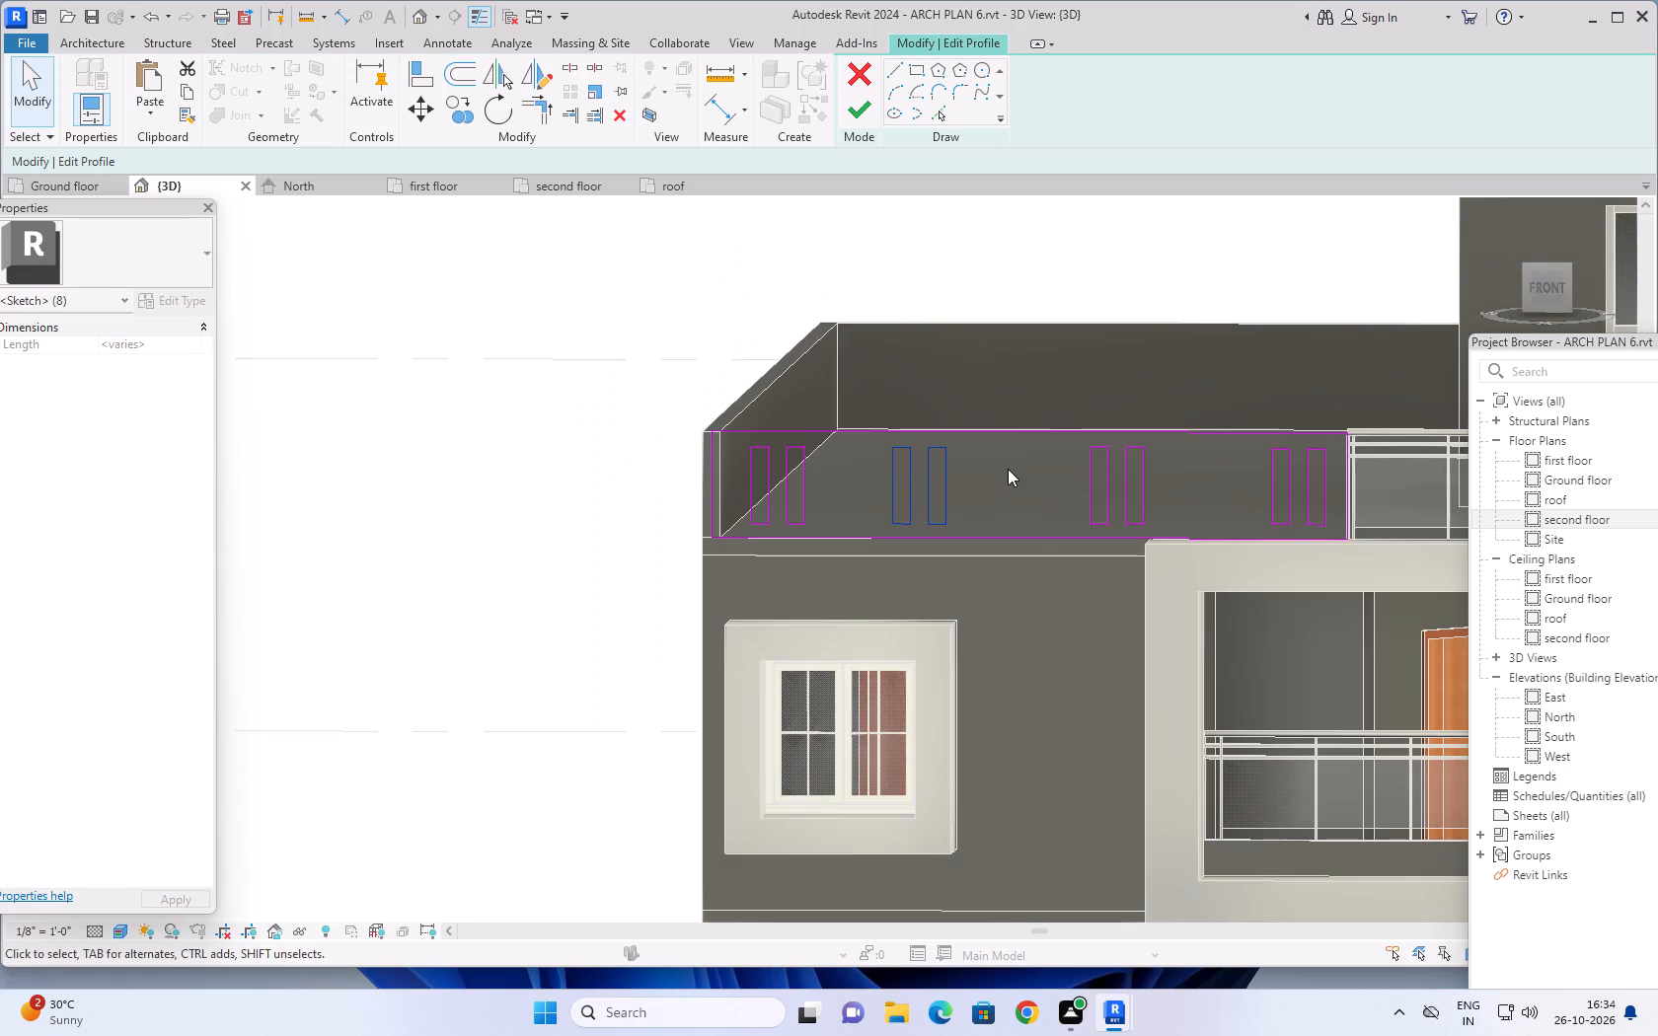
scroll(1008, 469, "down", 1)
middle_click_drag(1012, 463, 1014, 439)
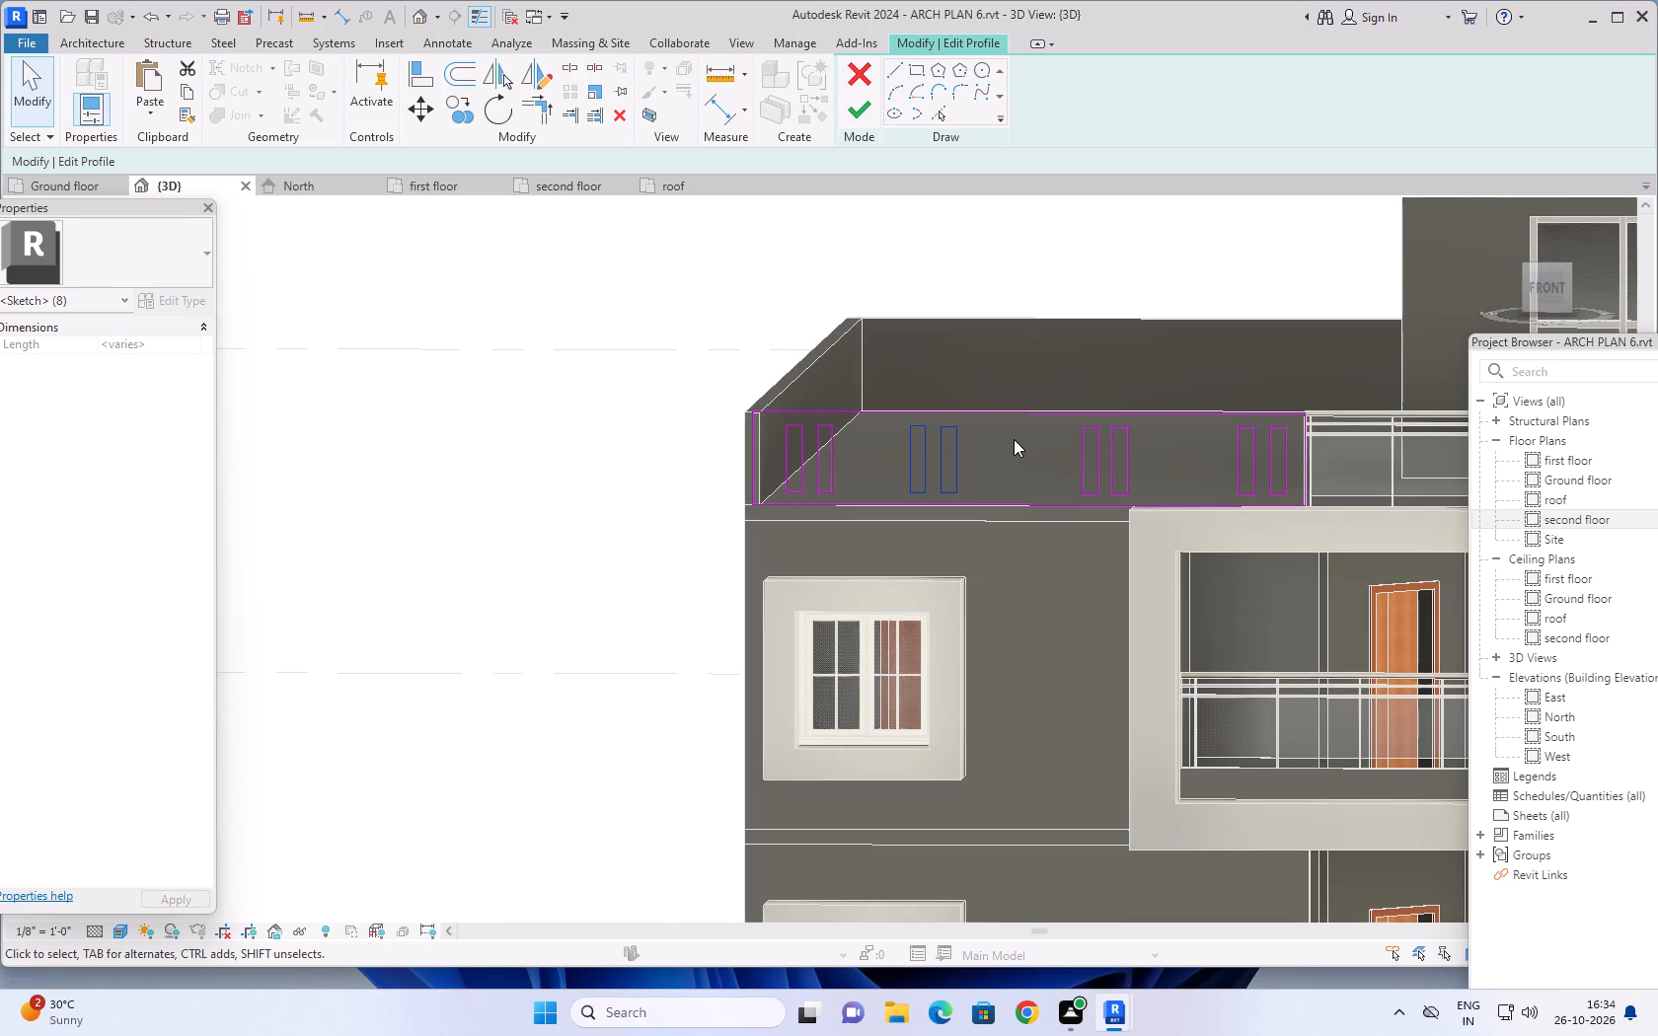
middle_click_drag(1014, 439, 1018, 407)
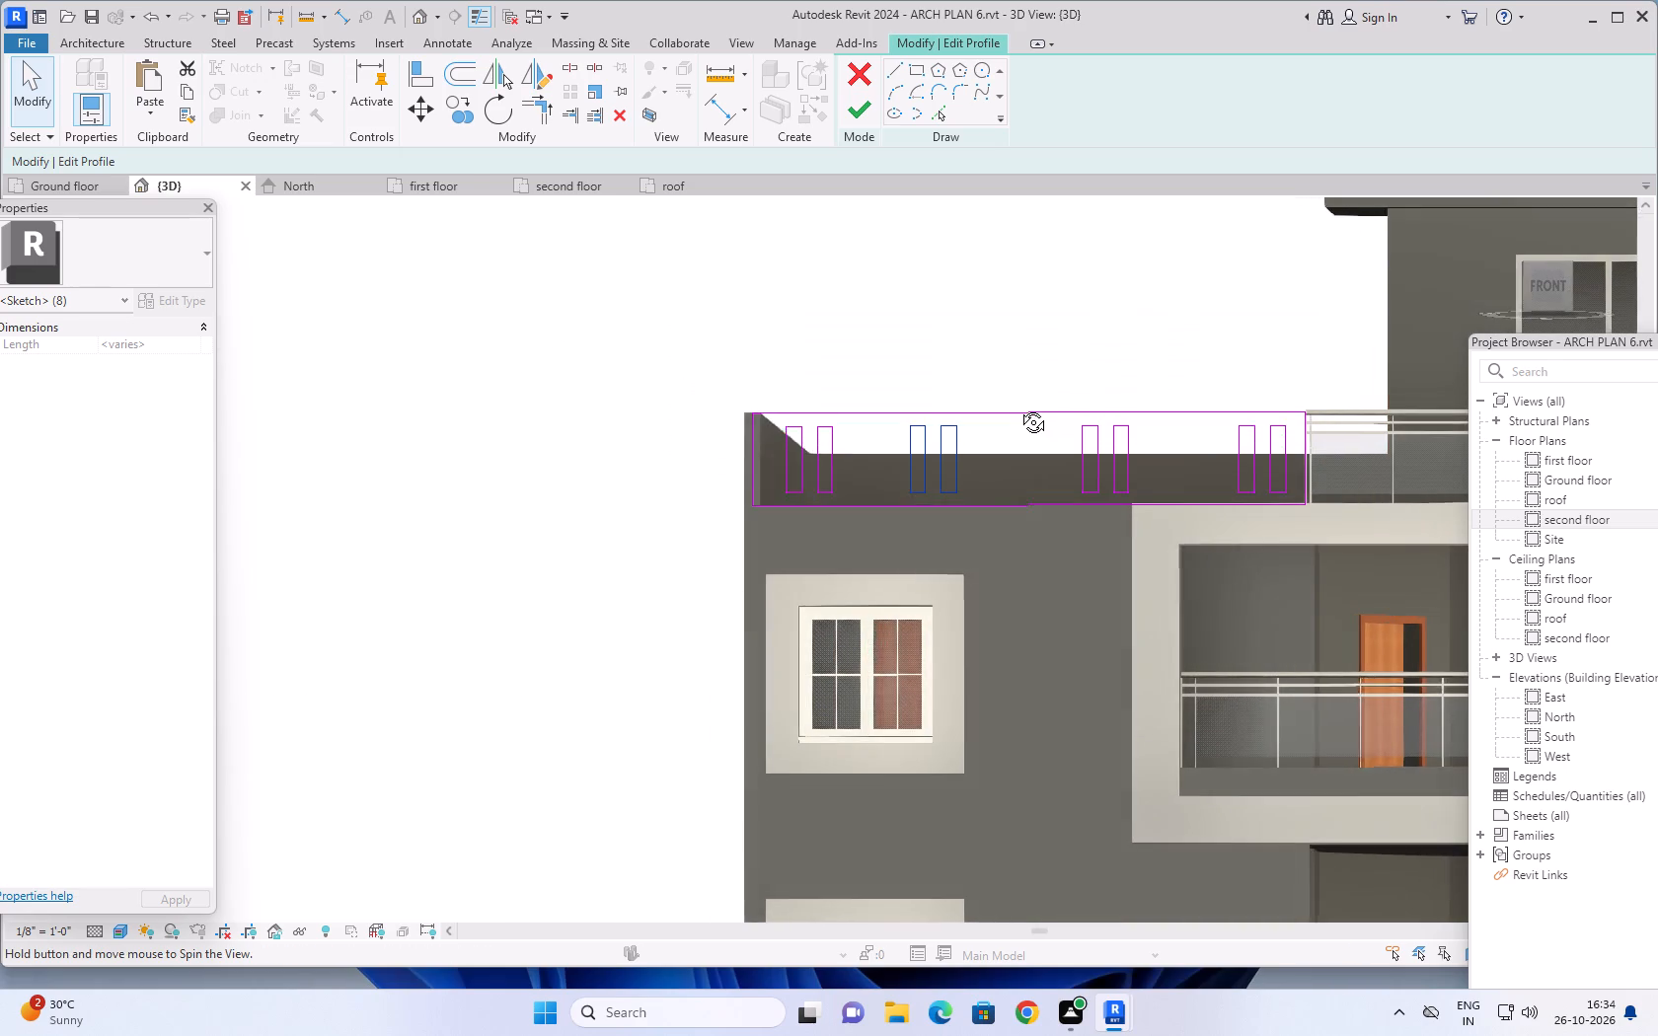
middle_click_drag(1018, 407, 1013, 423)
middle_click(1013, 423, "shift")
middle_click(1013, 423, "shift")
middle_click(1023, 426, "shift")
middle_click(1034, 428)
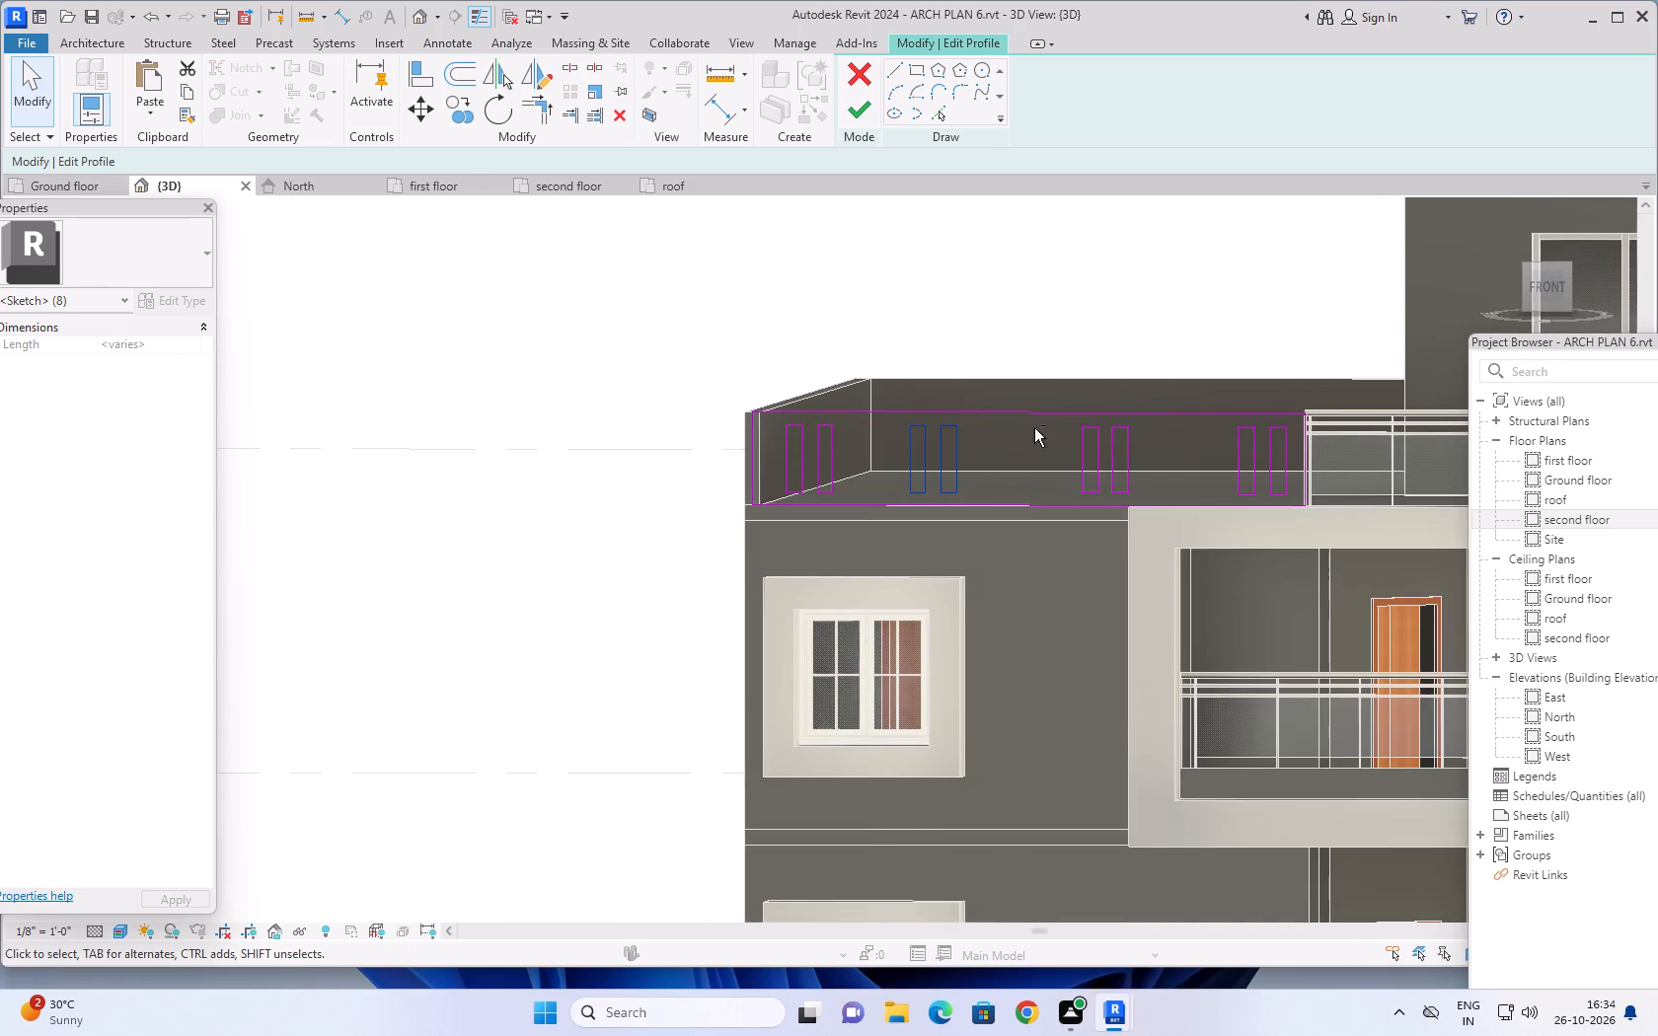
middle_click_drag(1017, 427, 1047, 433)
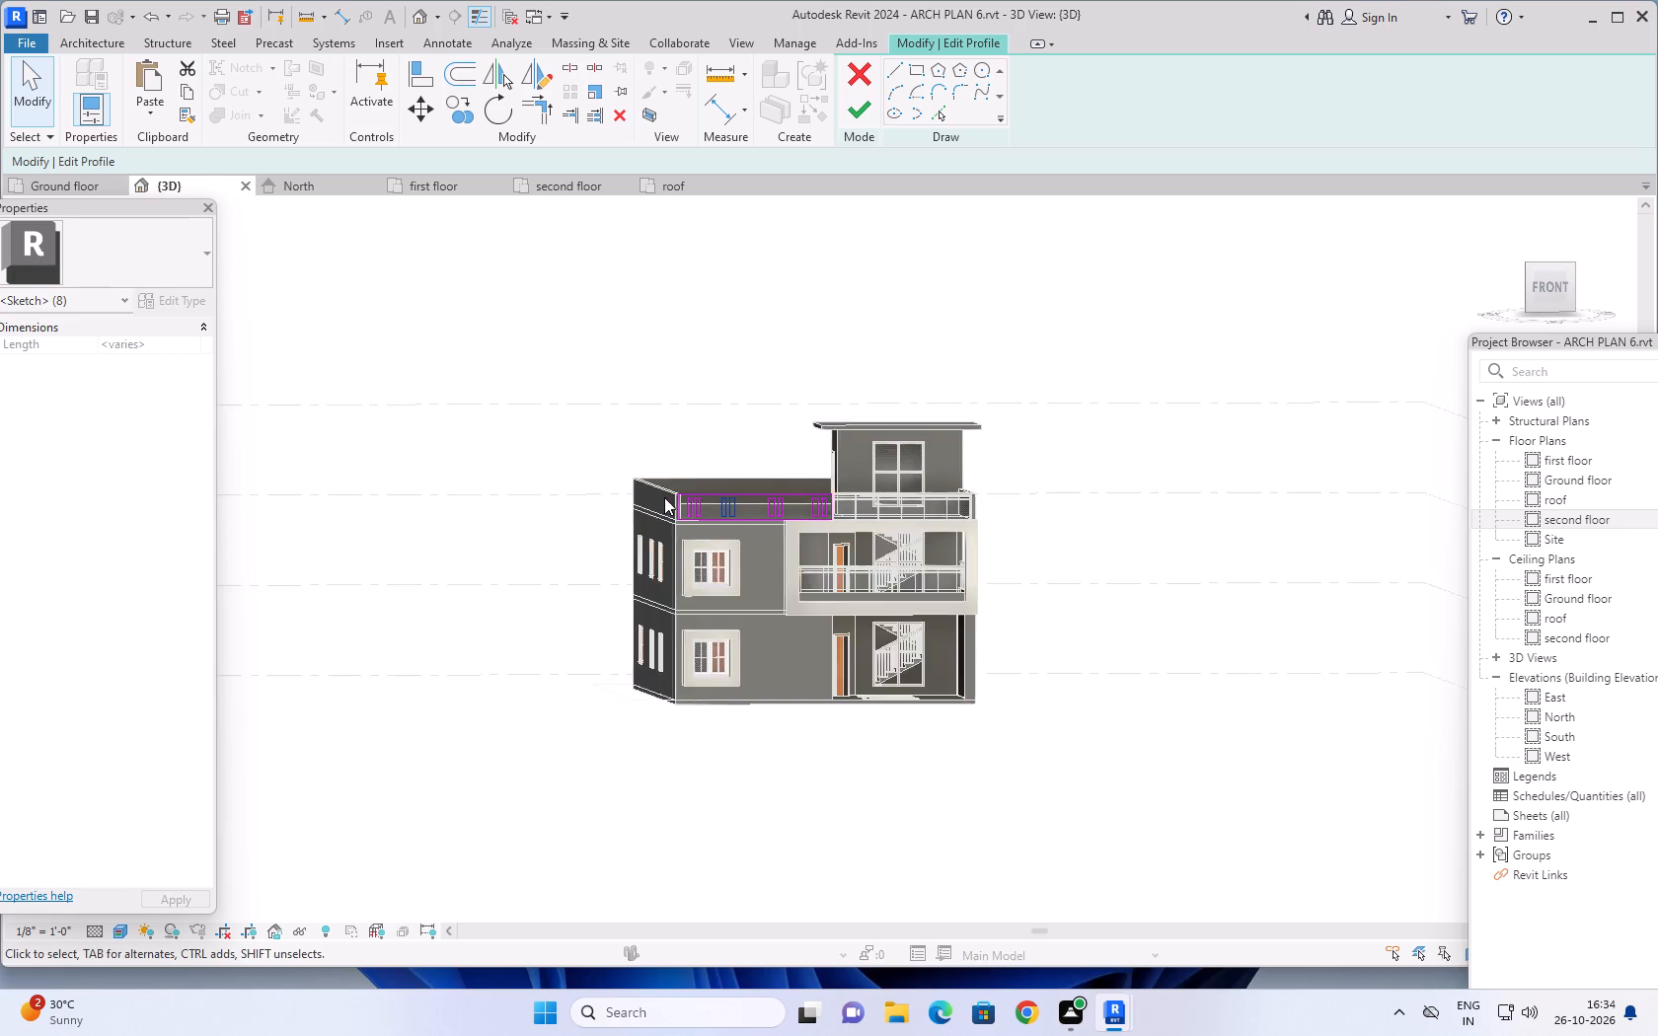
scroll(664, 497, "up", 5)
middle_click_drag(833, 530, 808, 524)
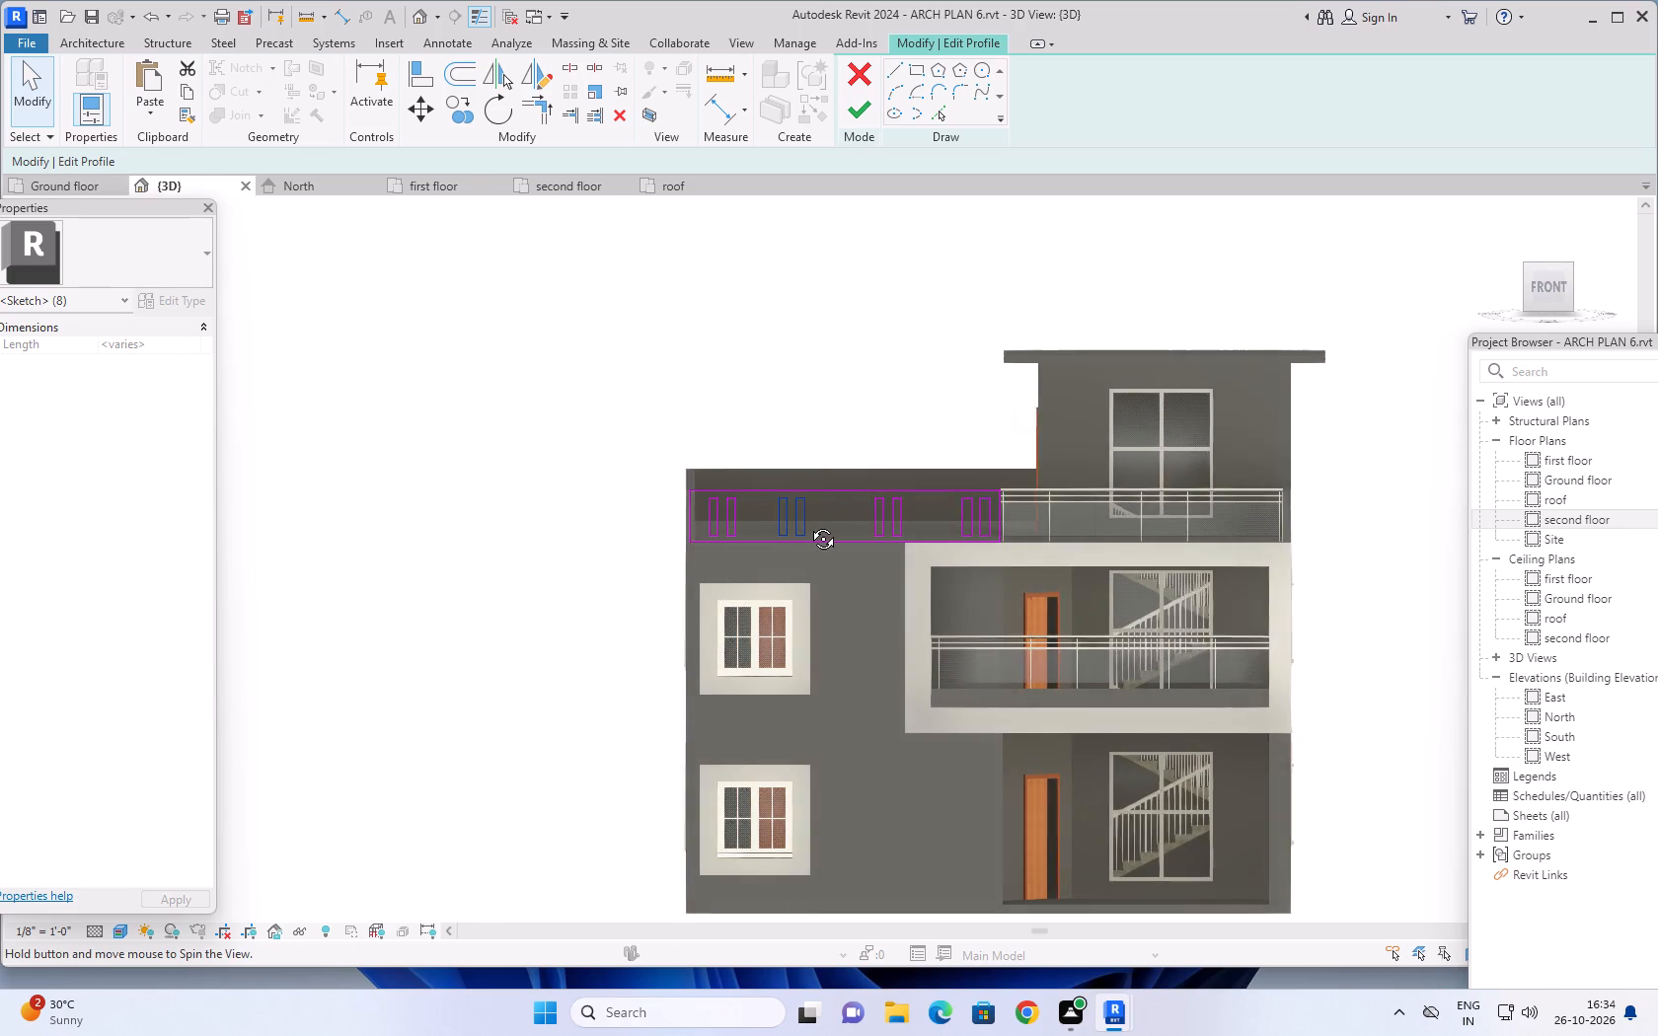
middle_click_drag(808, 524, 807, 524)
scroll(743, 525, "up", 6)
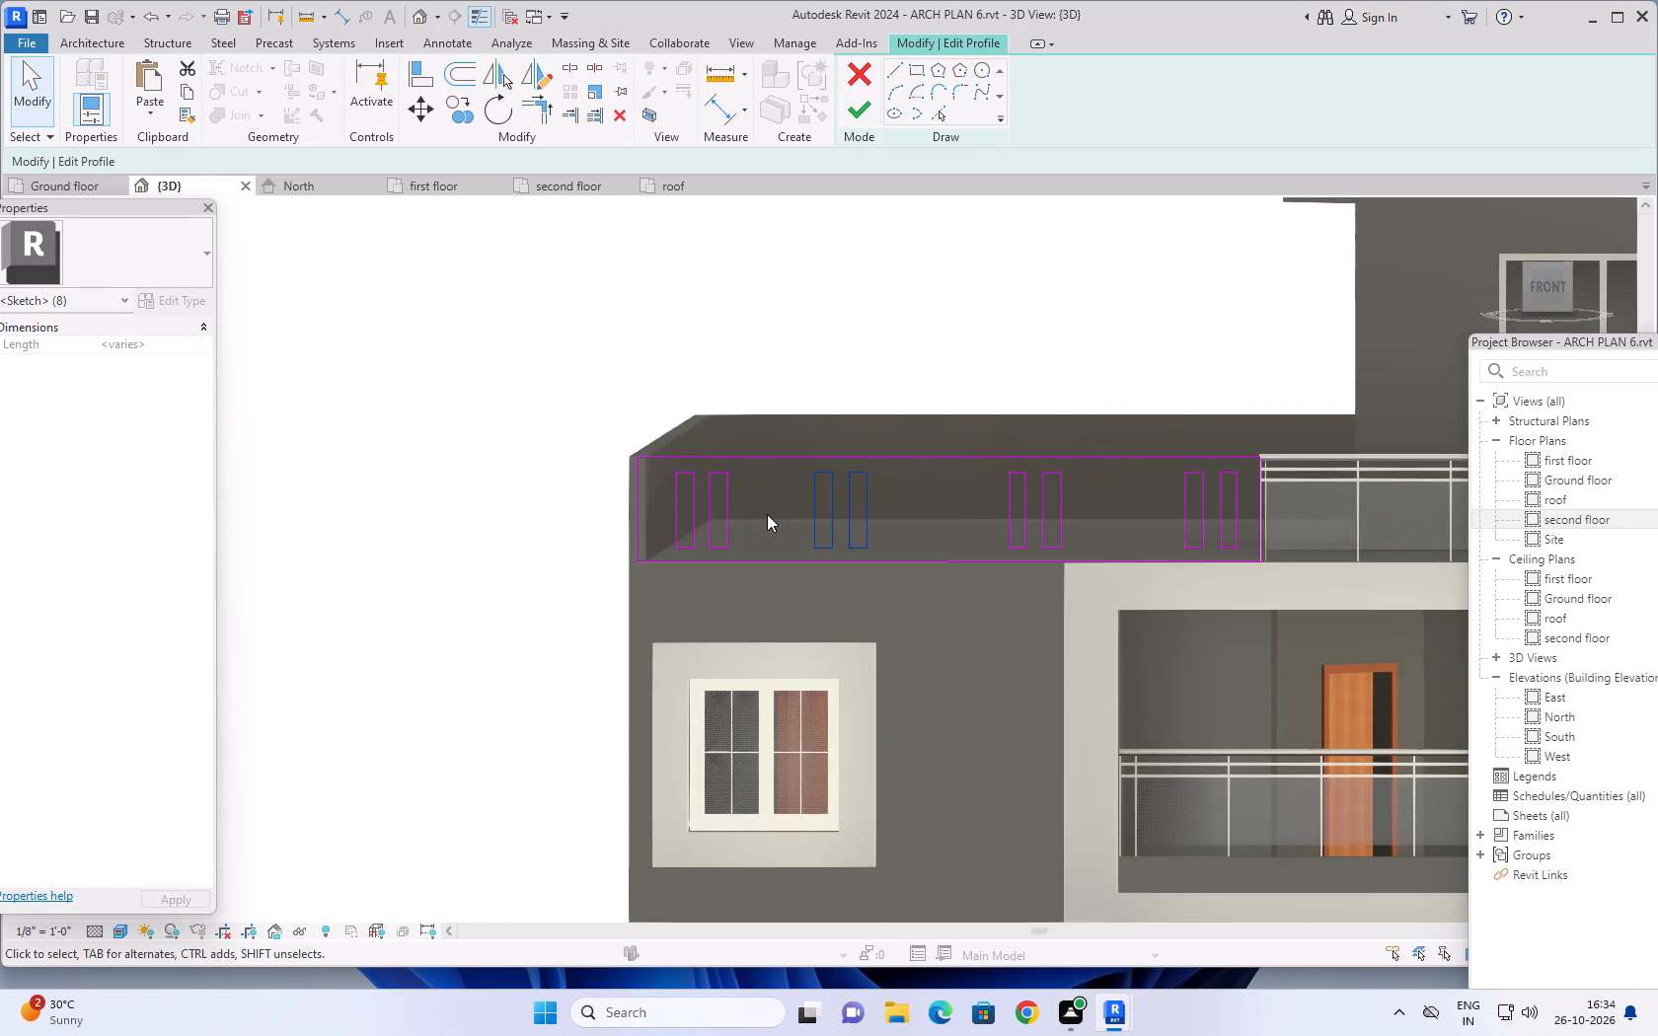
scroll(767, 514, "up", 1)
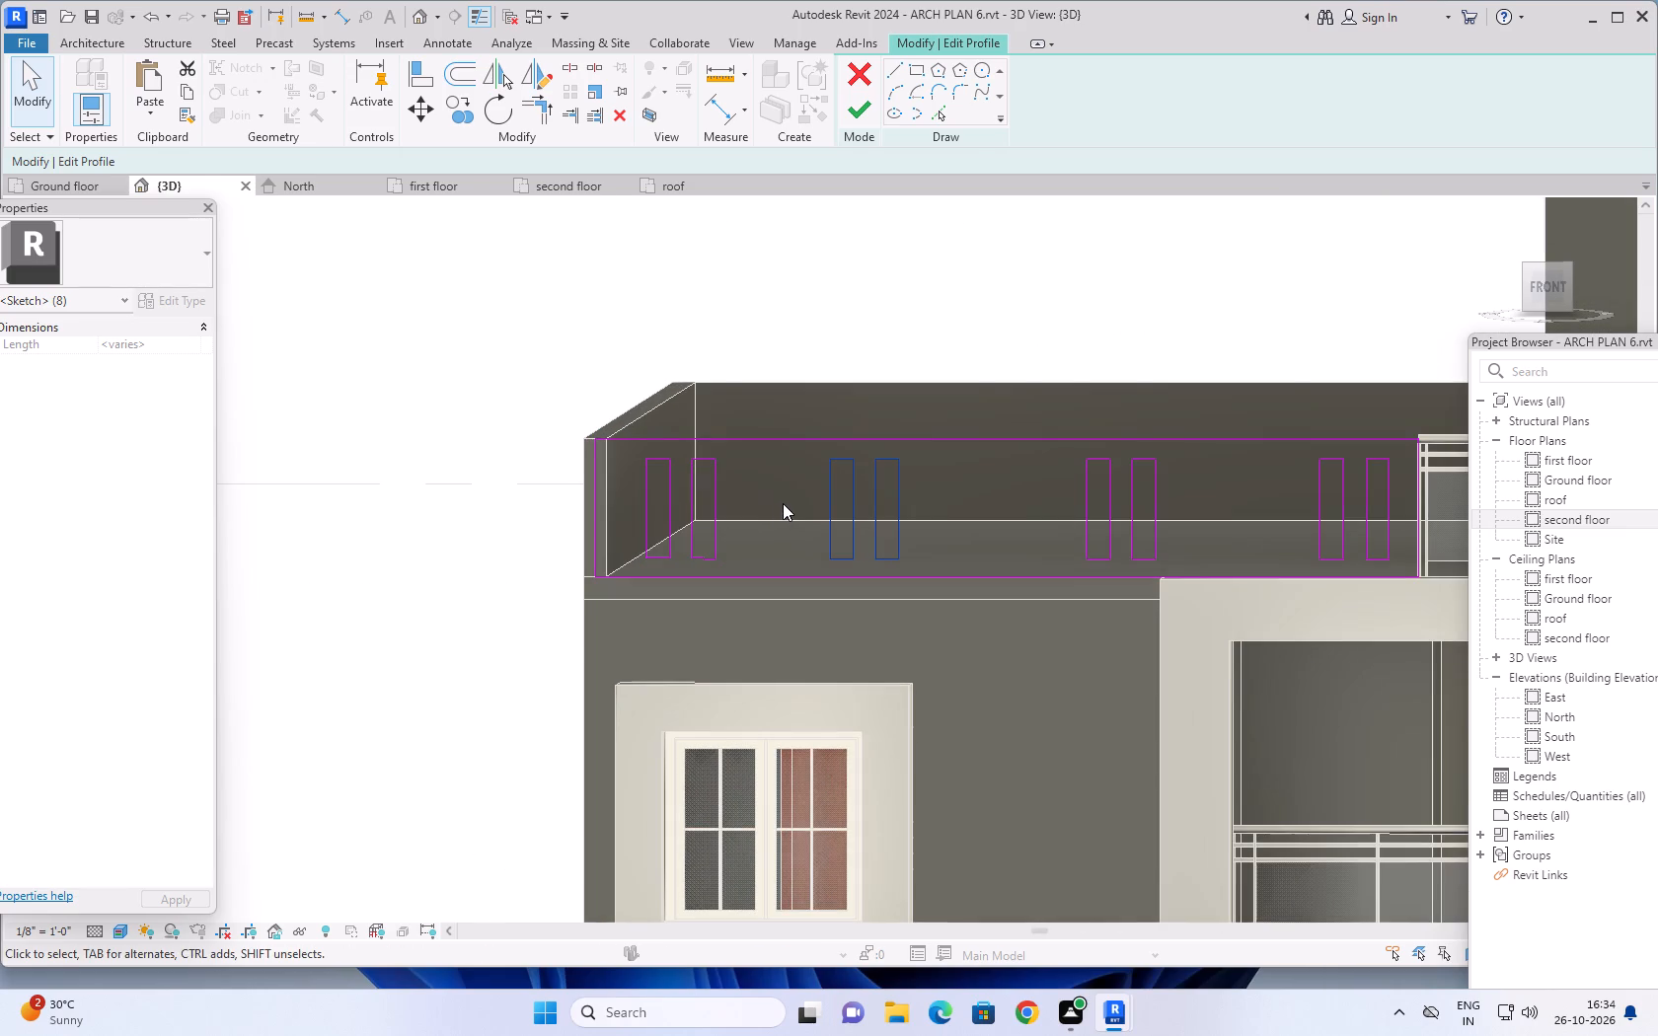
middle_click_drag(780, 500, 807, 490, "shift")
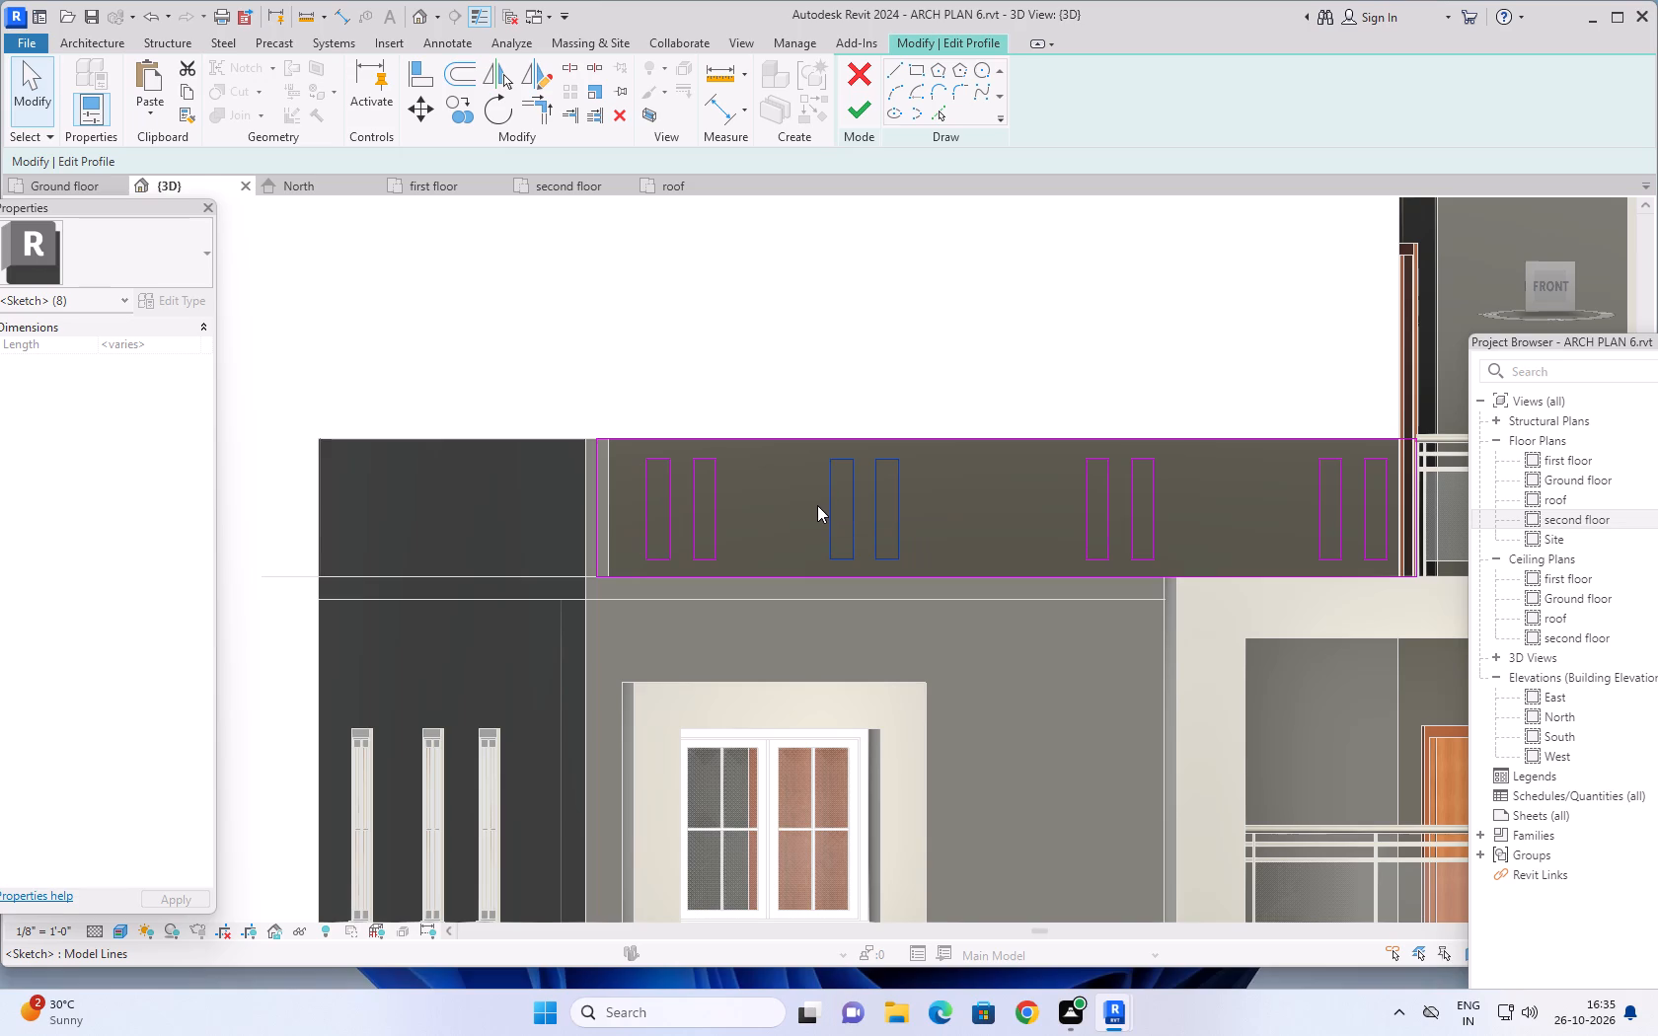
scroll(805, 498, "down", 2)
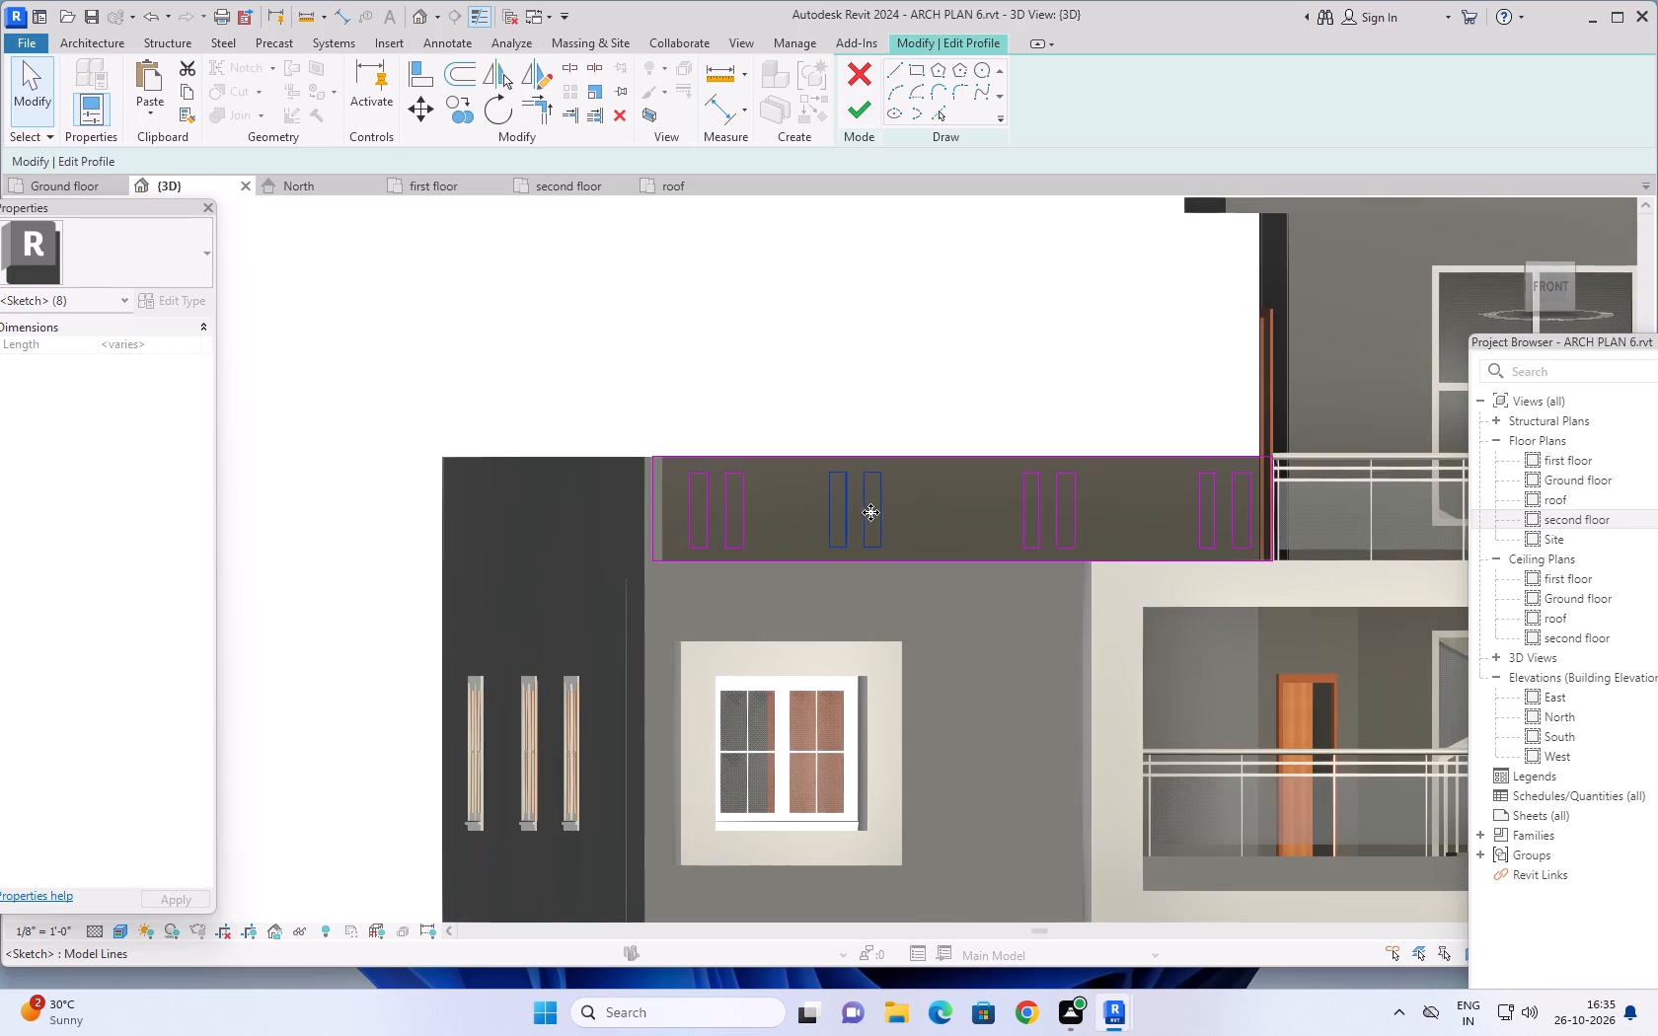
middle_click_drag(993, 333, 943, 327)
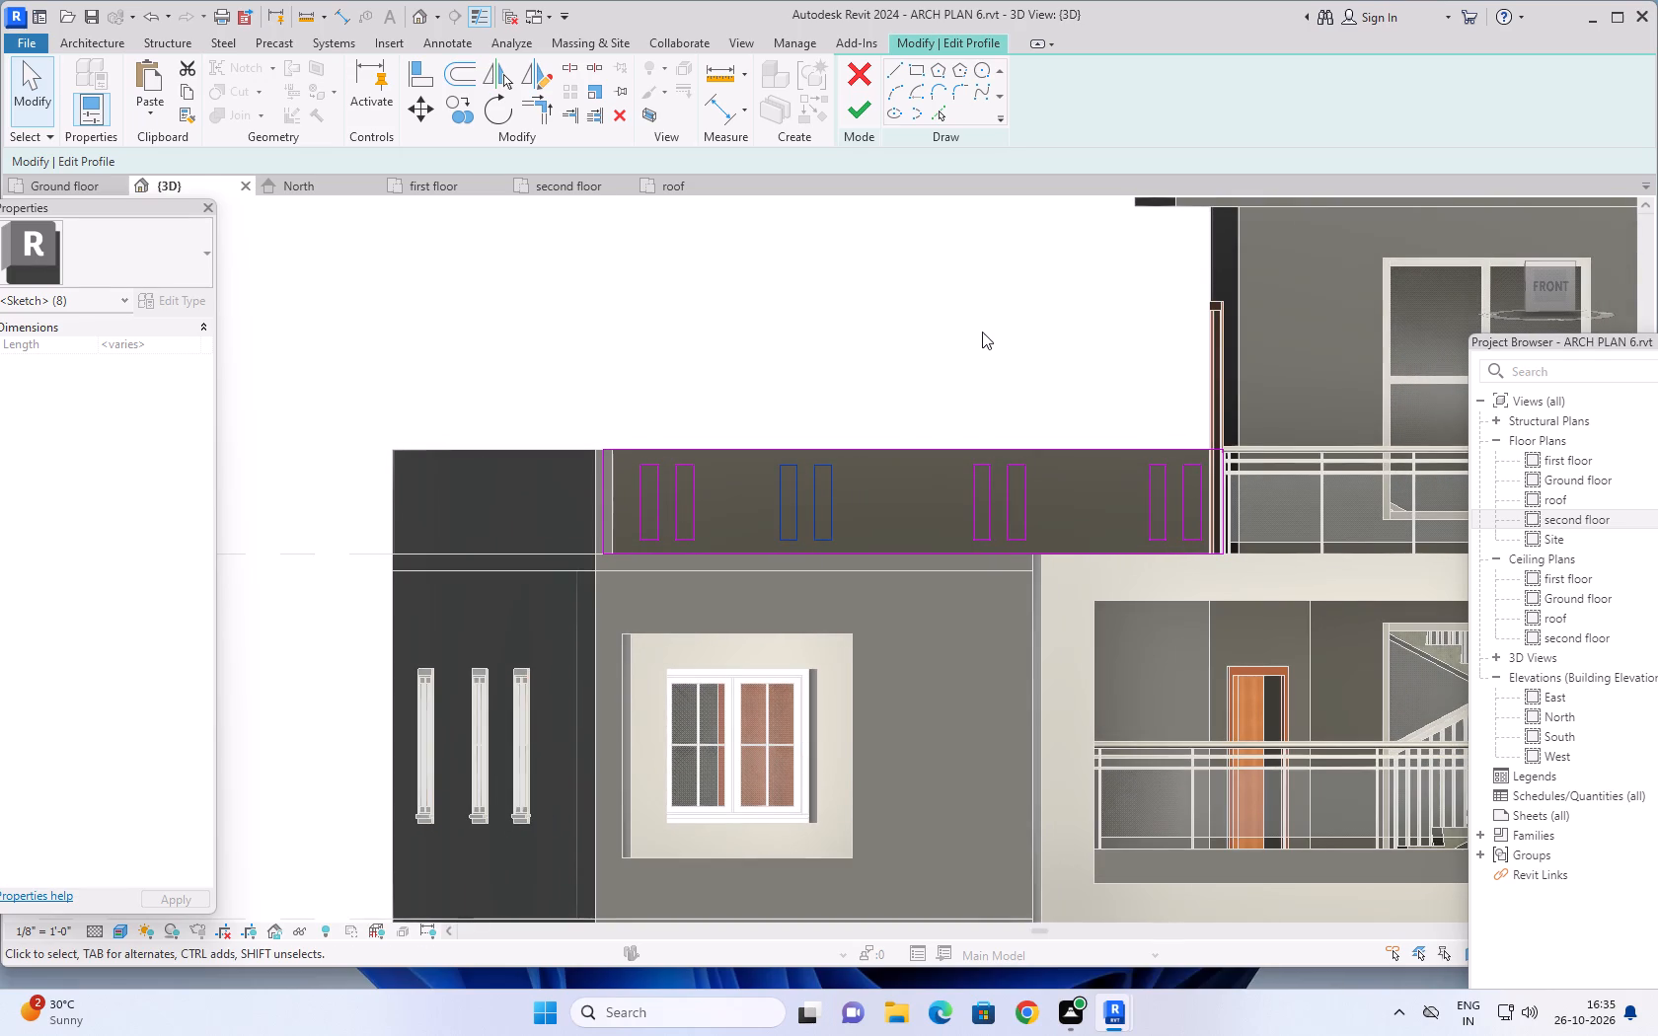
middle_click_drag(1043, 299, 1013, 331, "shift")
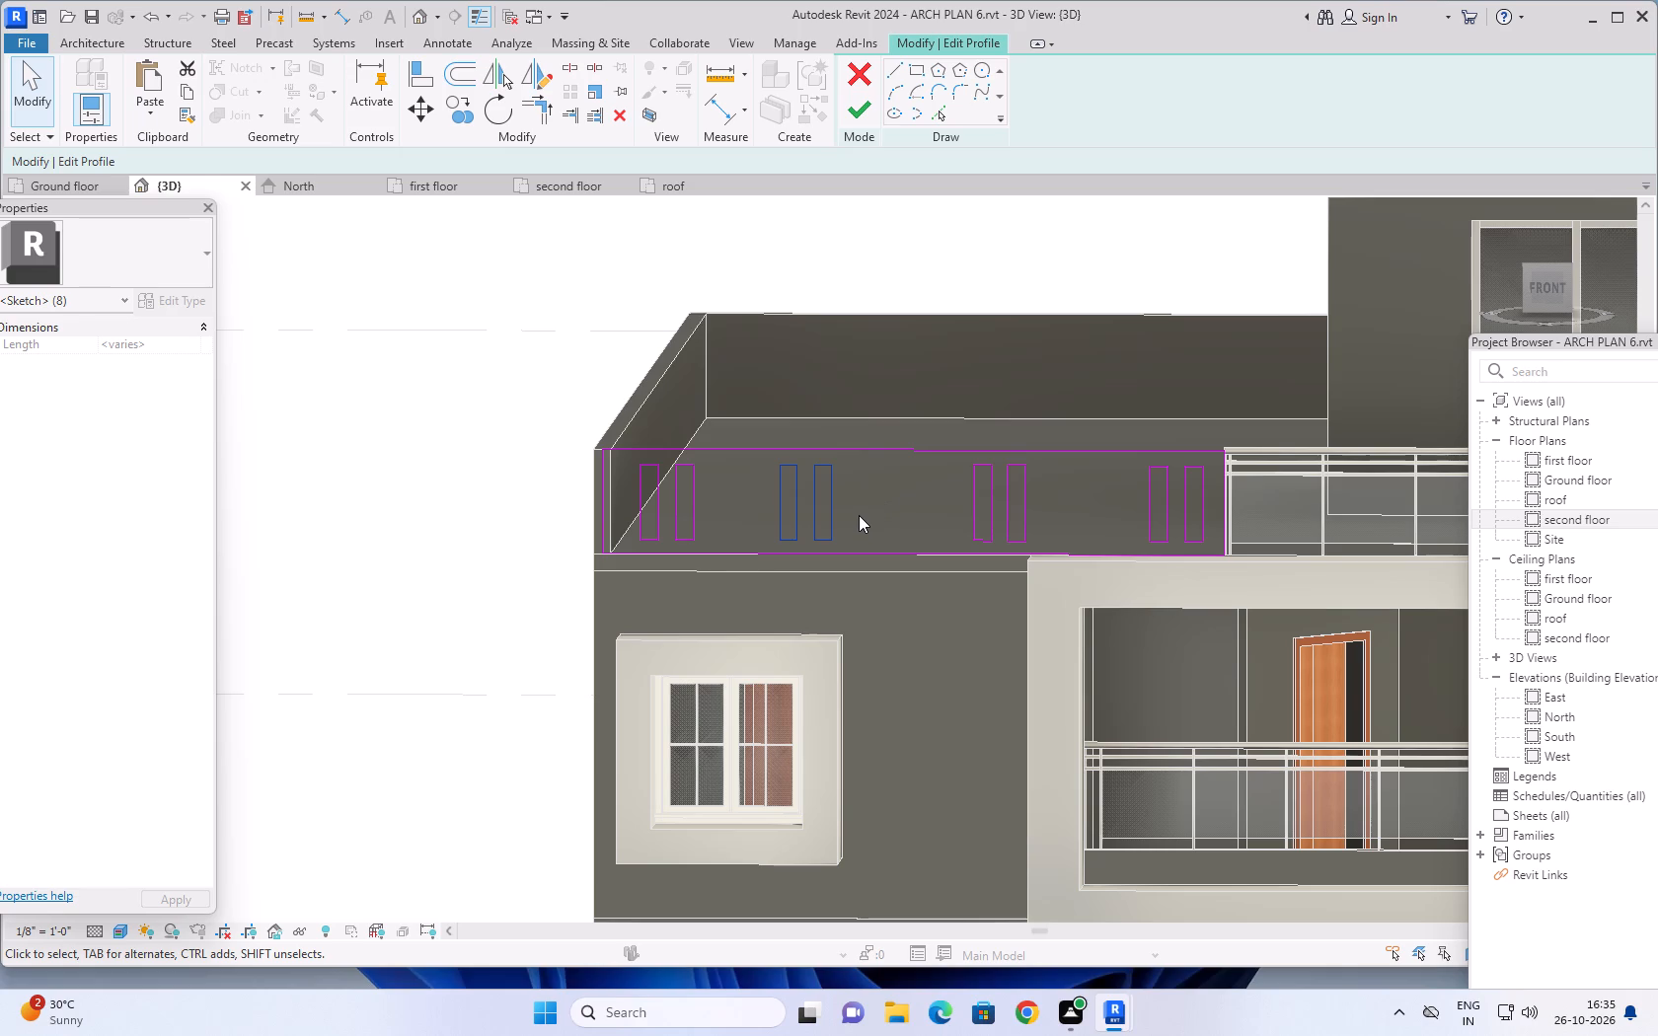
Nudge the second pair of upright rectangles from the corner slightly farther toward the railing end.
key("Right")
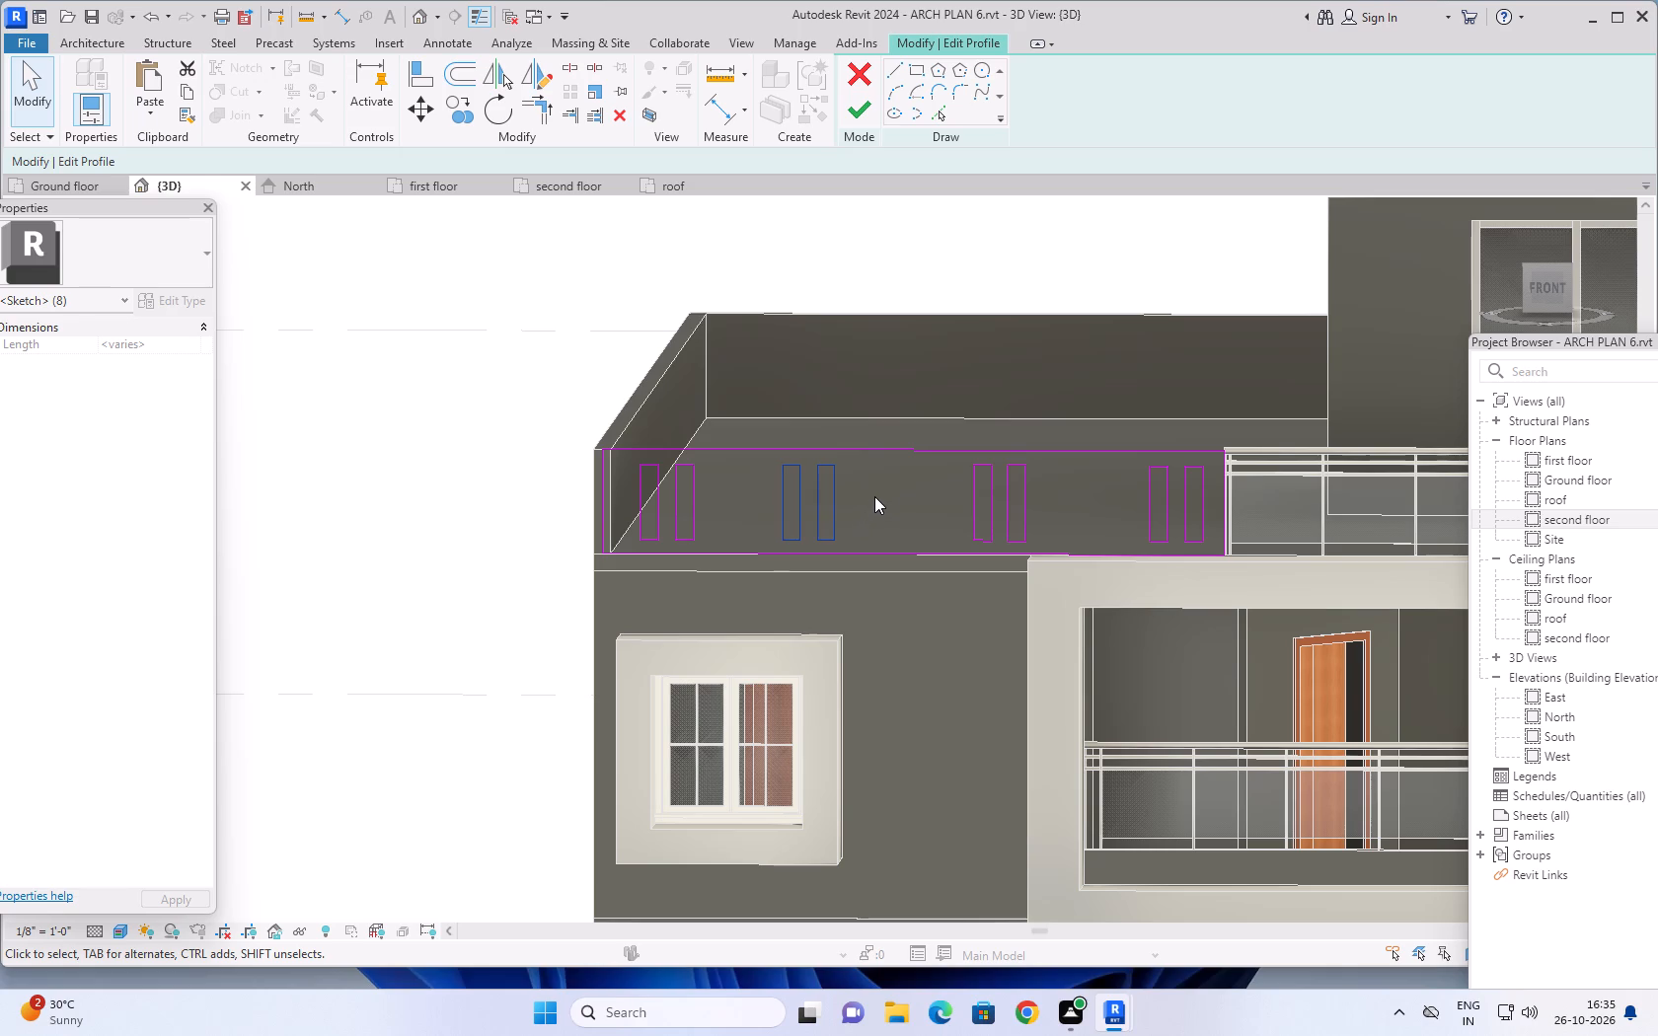
key("Right")
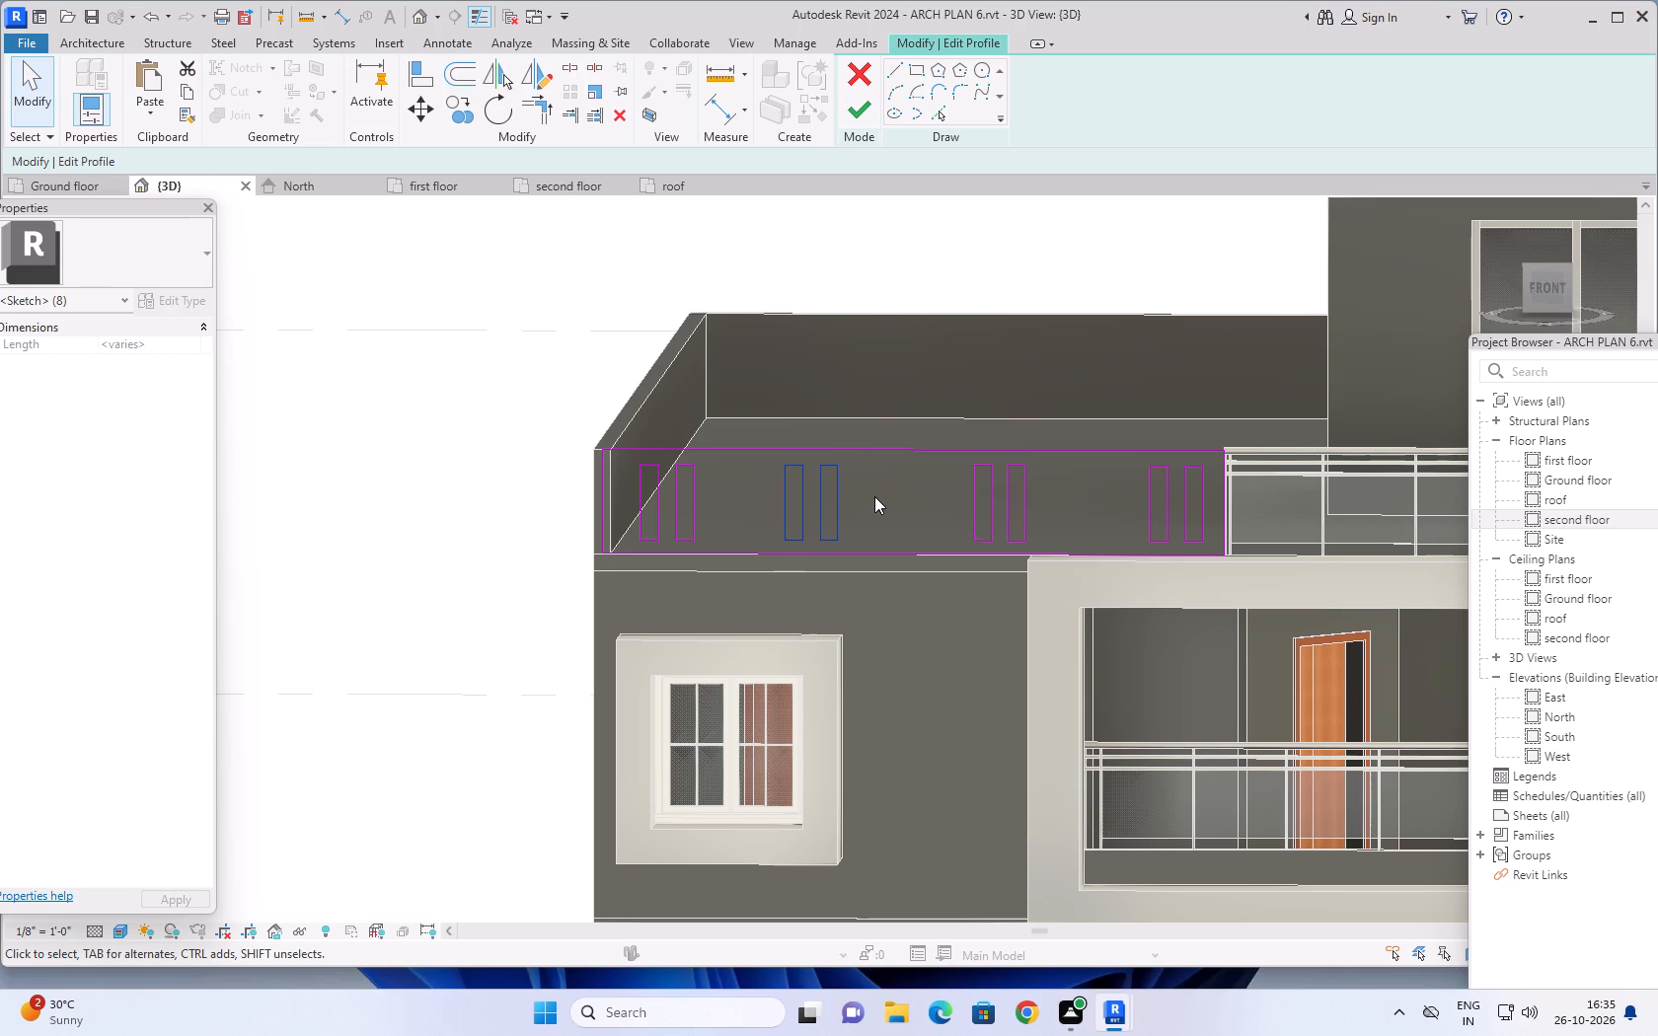
Select both upright rectangles of the pair nearest the corner and nudge them slightly toward the corner end of the parapet.
middle_click_drag(626, 362, 659, 426)
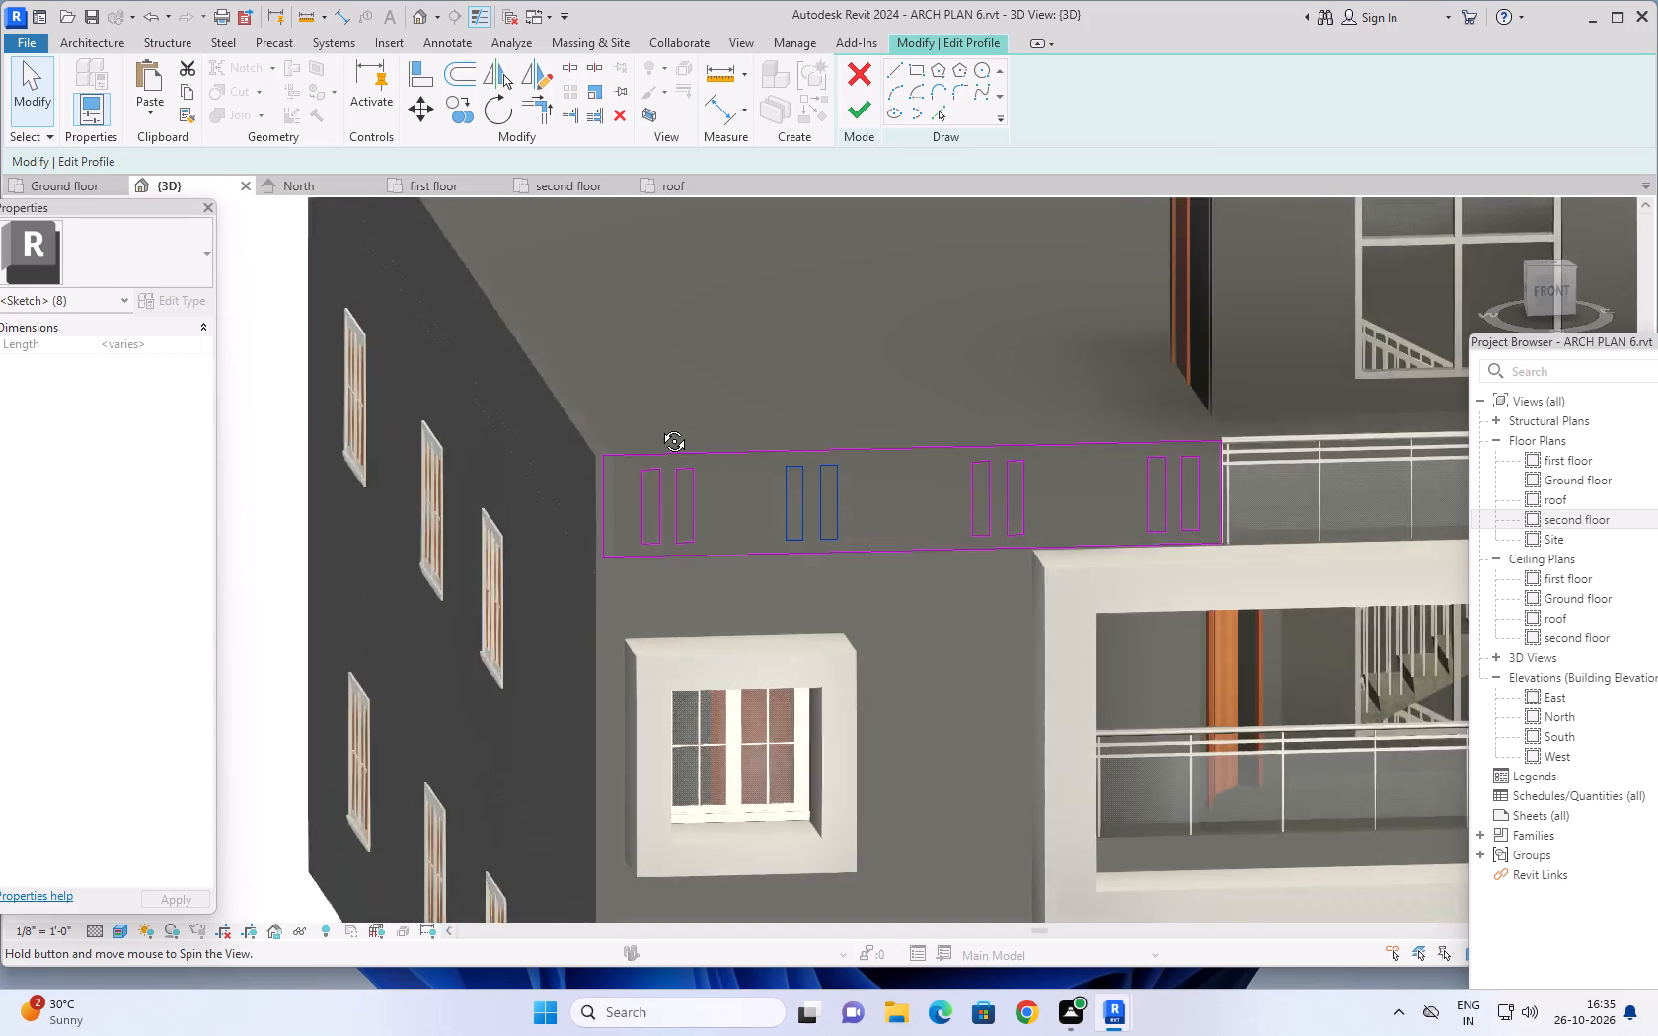
middle_click_drag(659, 426, 650, 405)
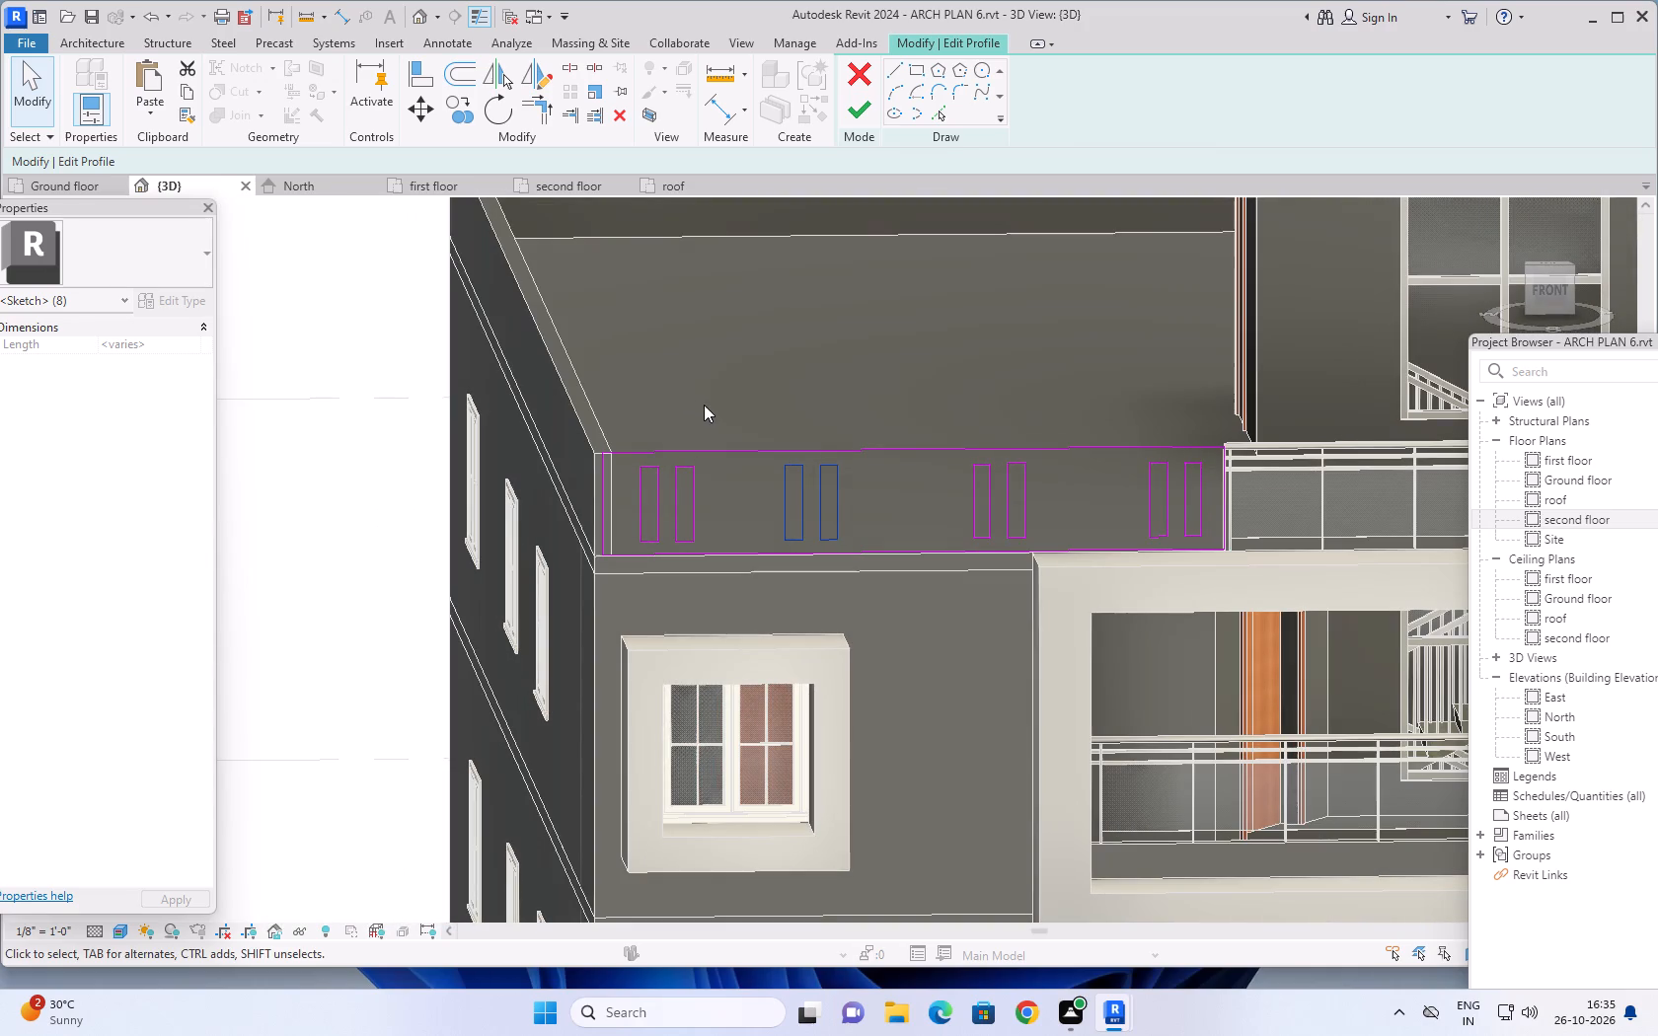
middle_click_drag(704, 405, 692, 374)
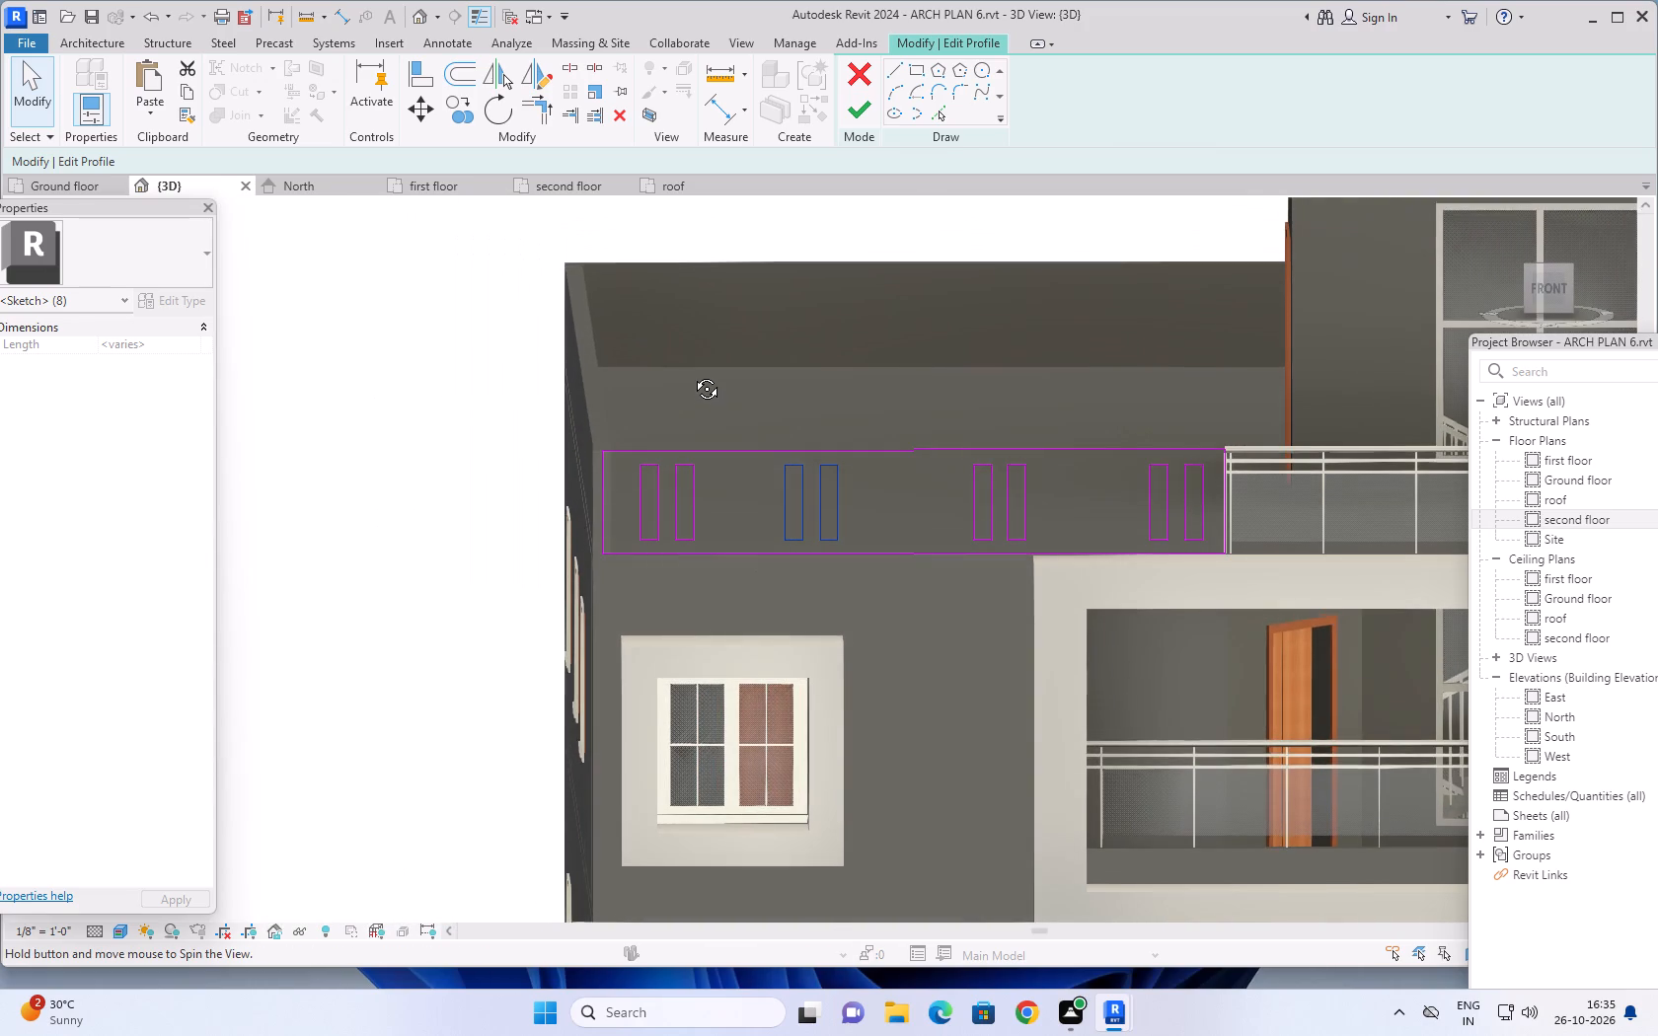
middle_click_drag(692, 374, 692, 368)
scroll(670, 484, "up", 3)
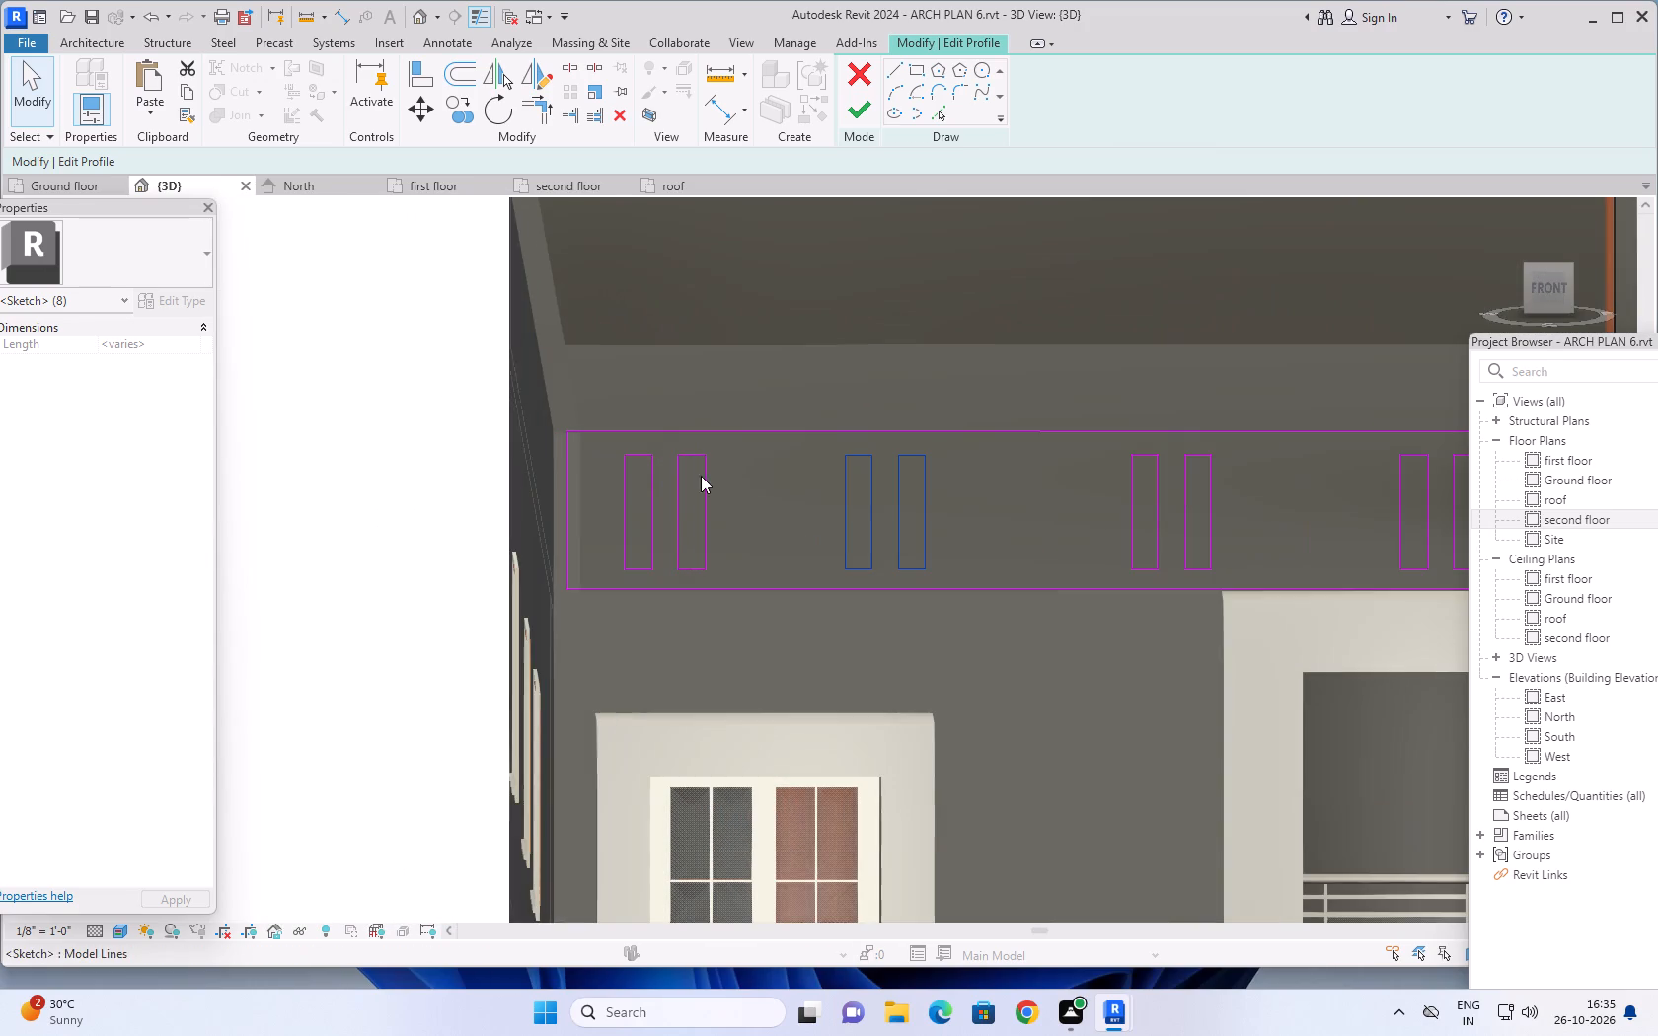
left_click_drag(736, 448, 615, 540)
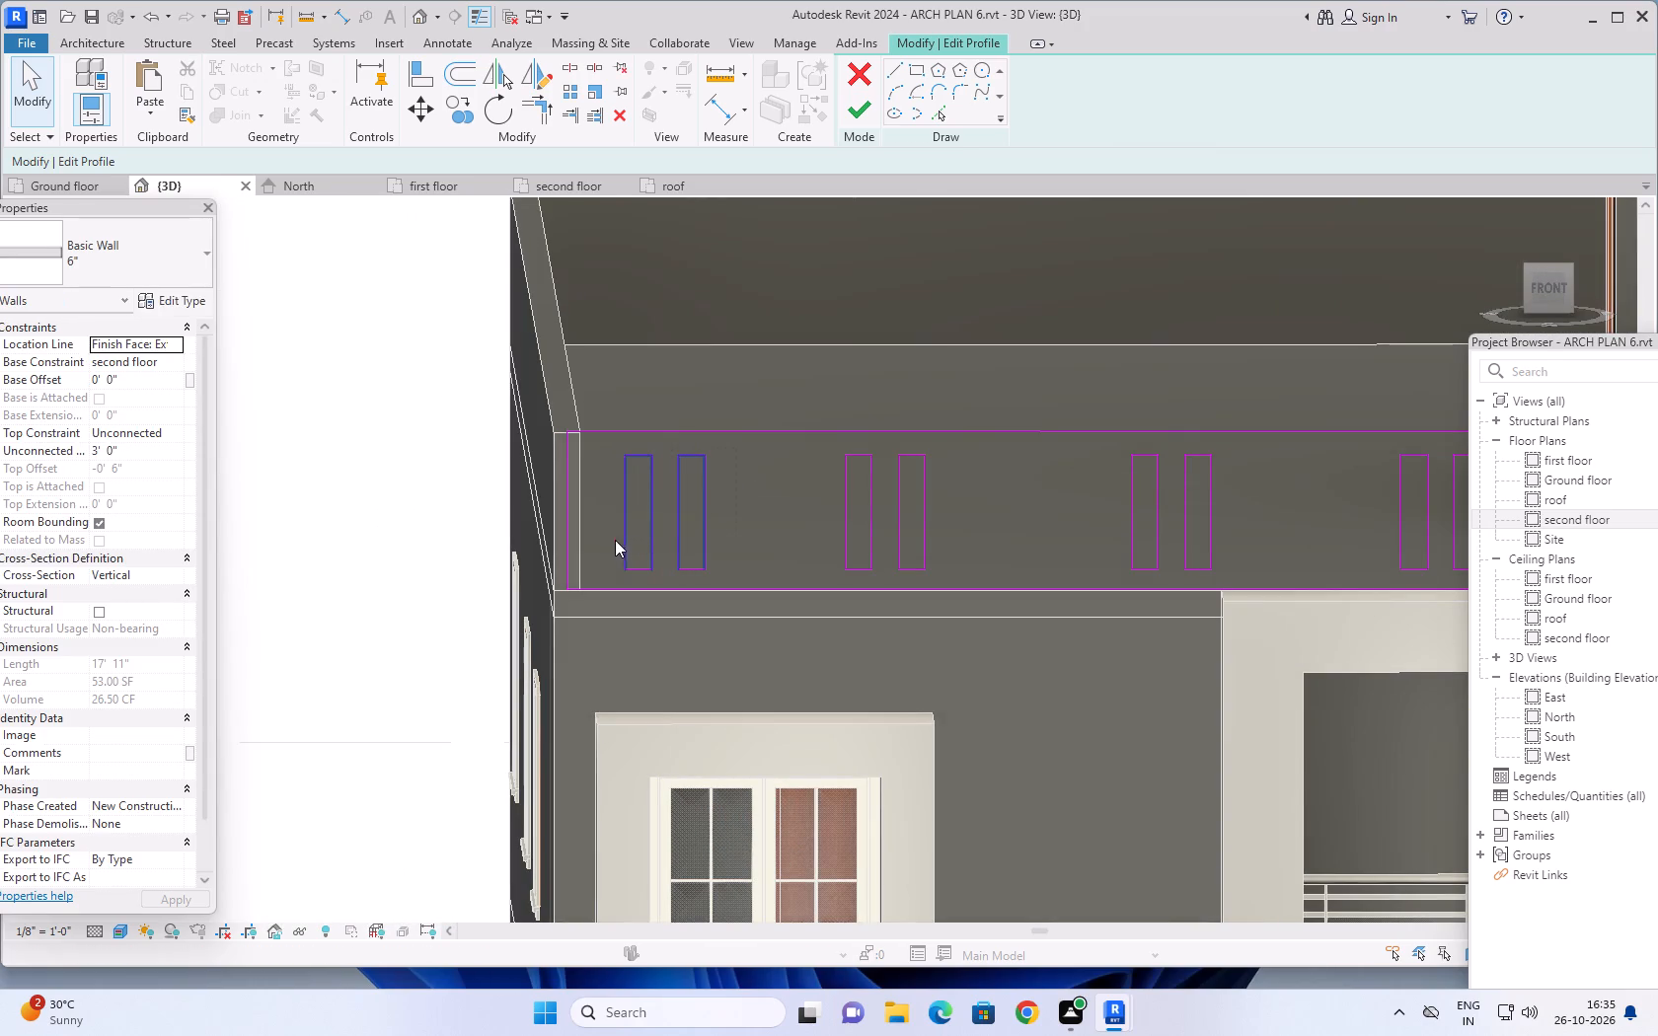
left_click_drag(615, 540, 602, 543)
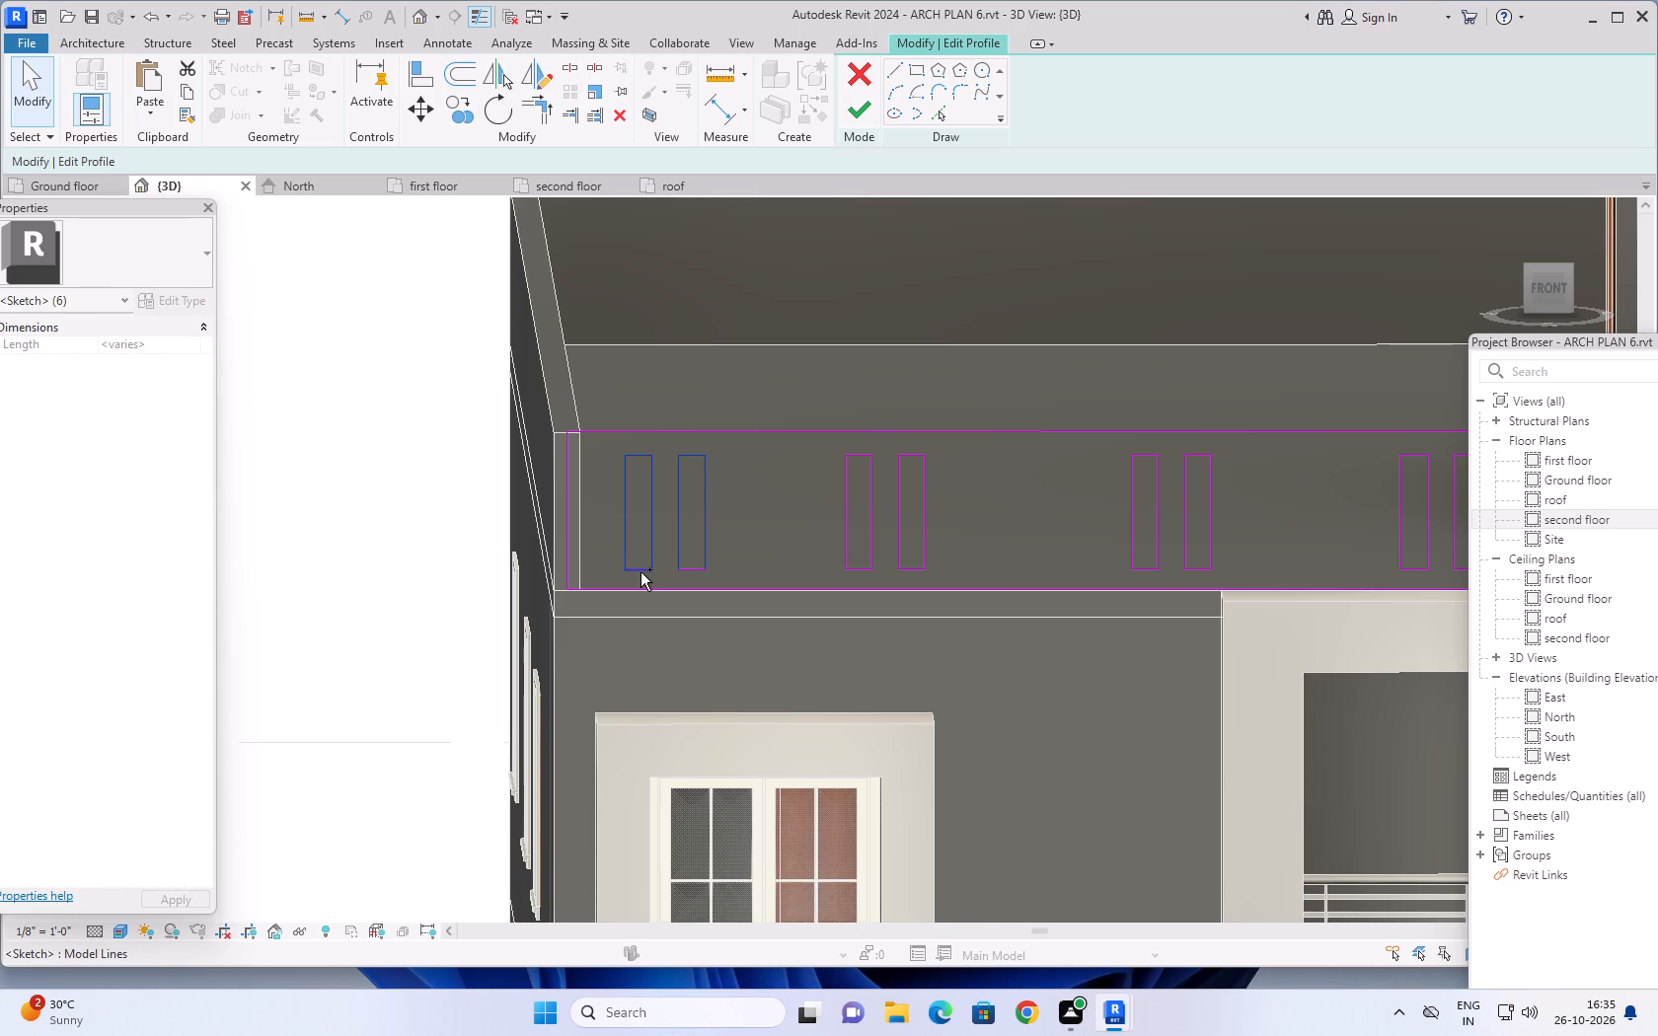
left_click(641, 572, "ctrl")
left_click(693, 566, "ctrl")
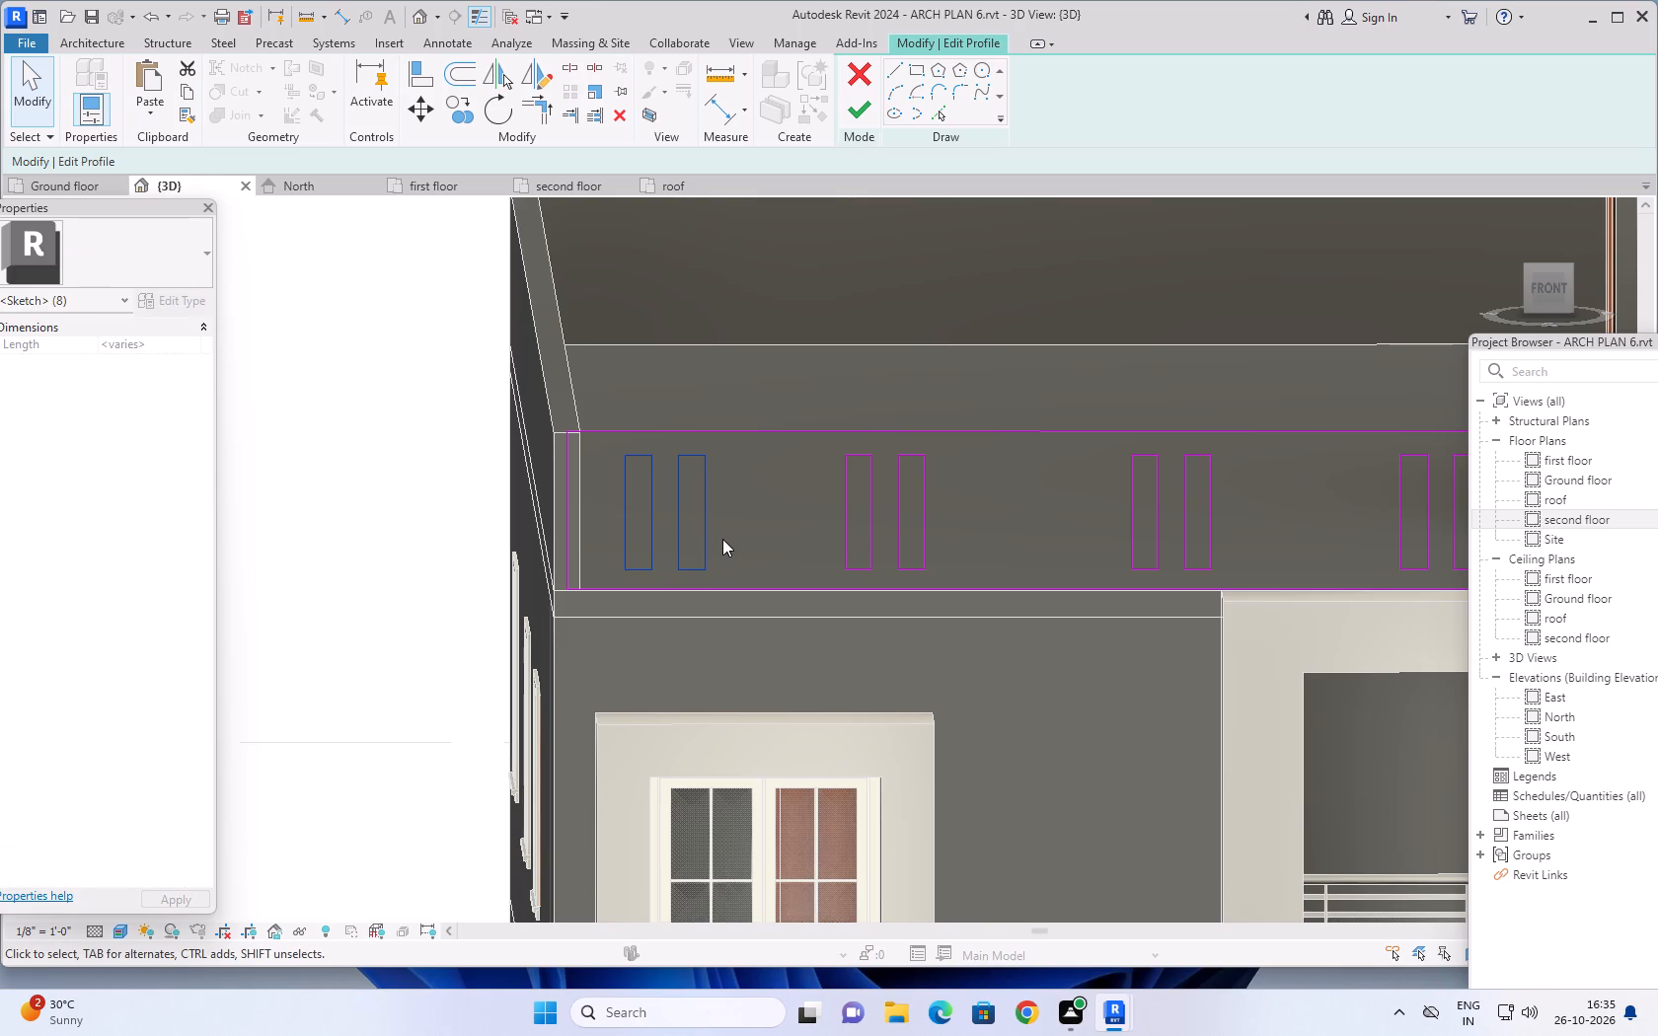
key("Left")
key("Left")
key("Left")
key("Left")
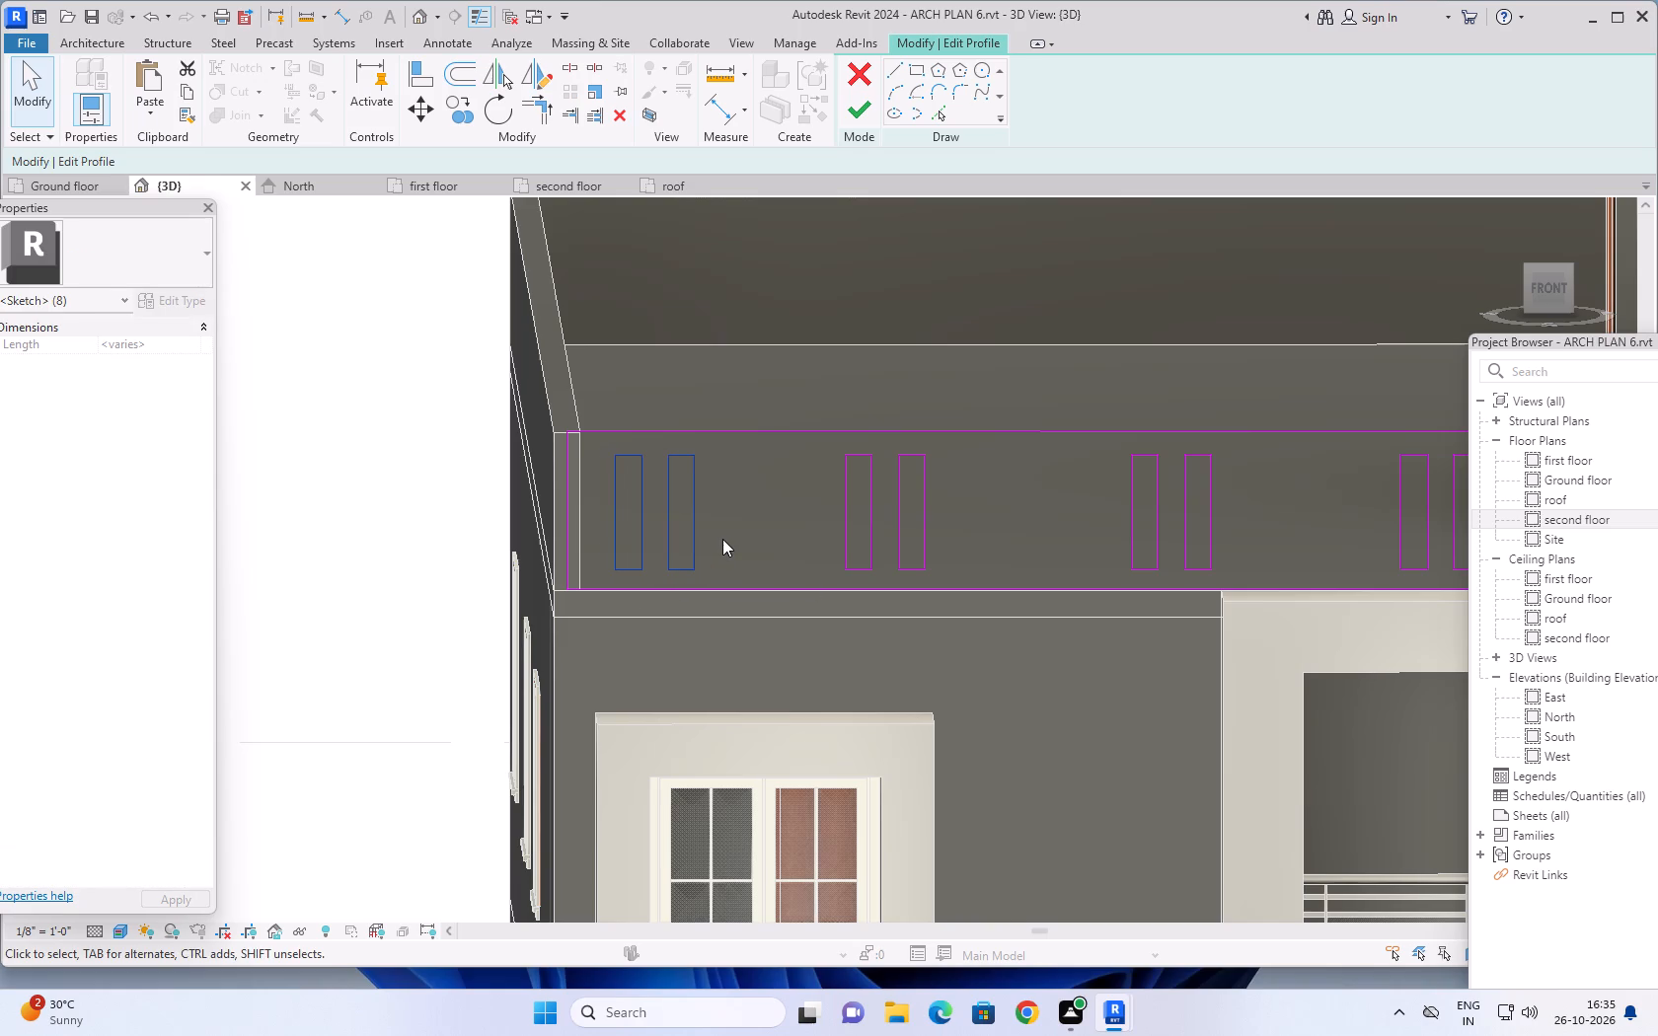
key("Left")
key("Left")
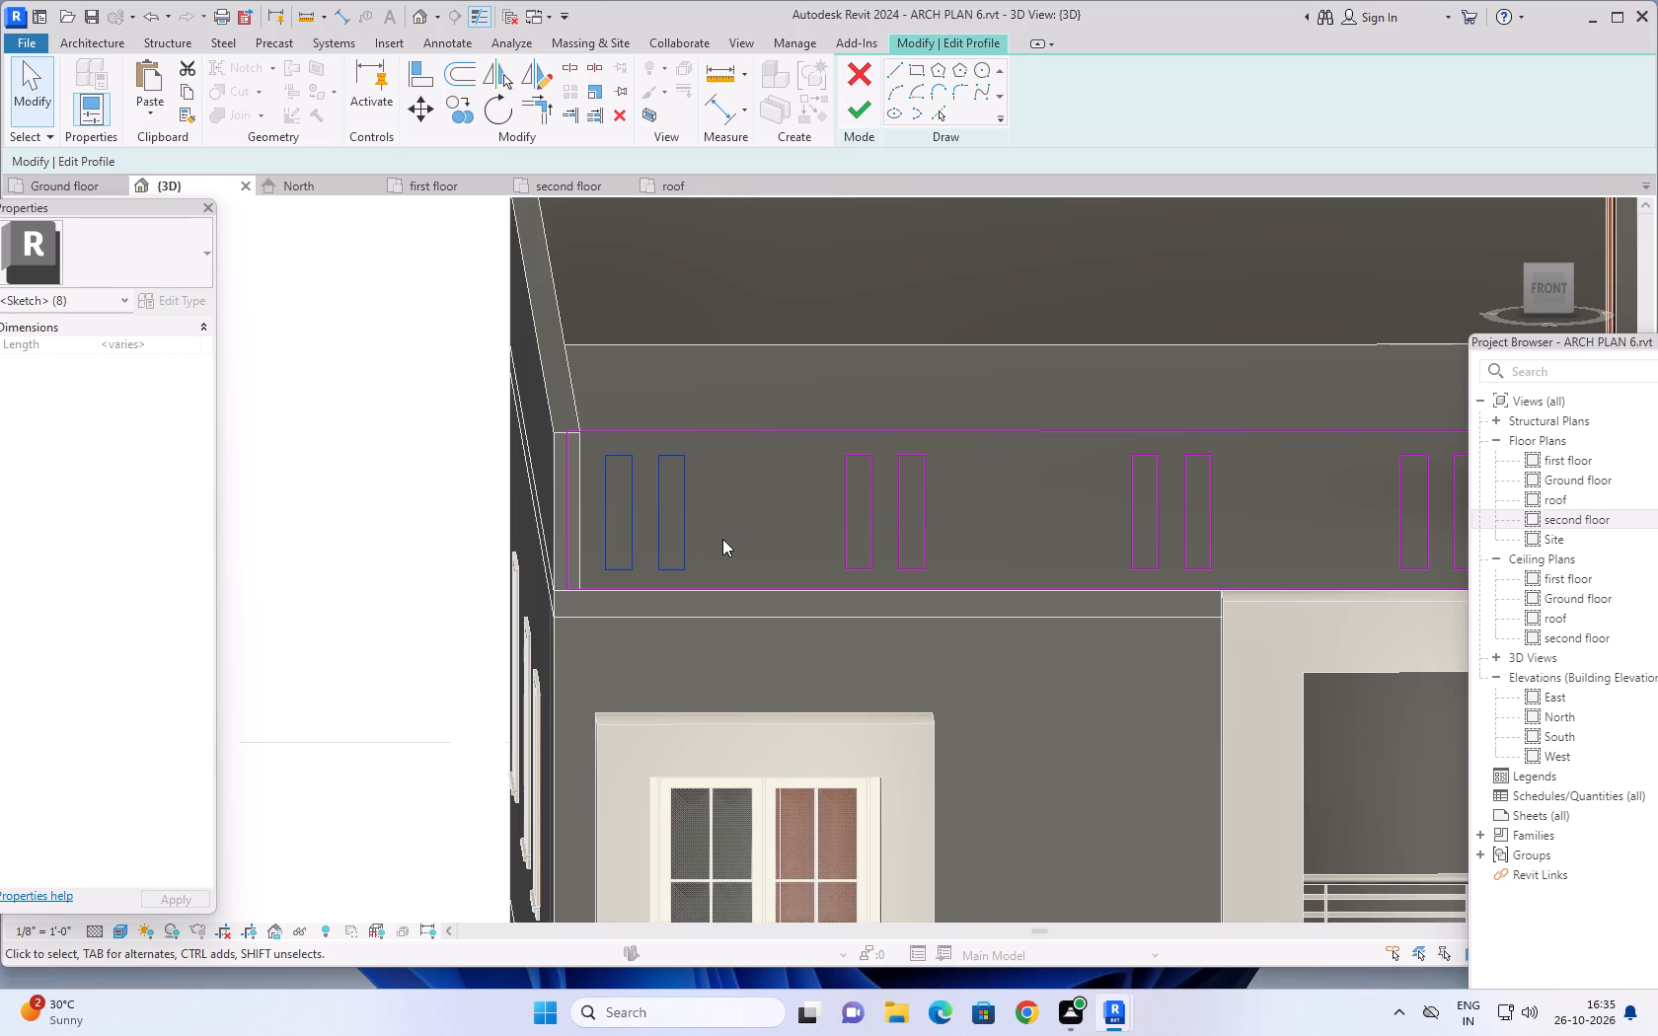
Sketch a six-sided inscribed polygon with a radius of about 1' 1" at mid-height between the first and second rectangle pairs from the corner.
middle_click_drag(725, 515, 708, 488, "shift")
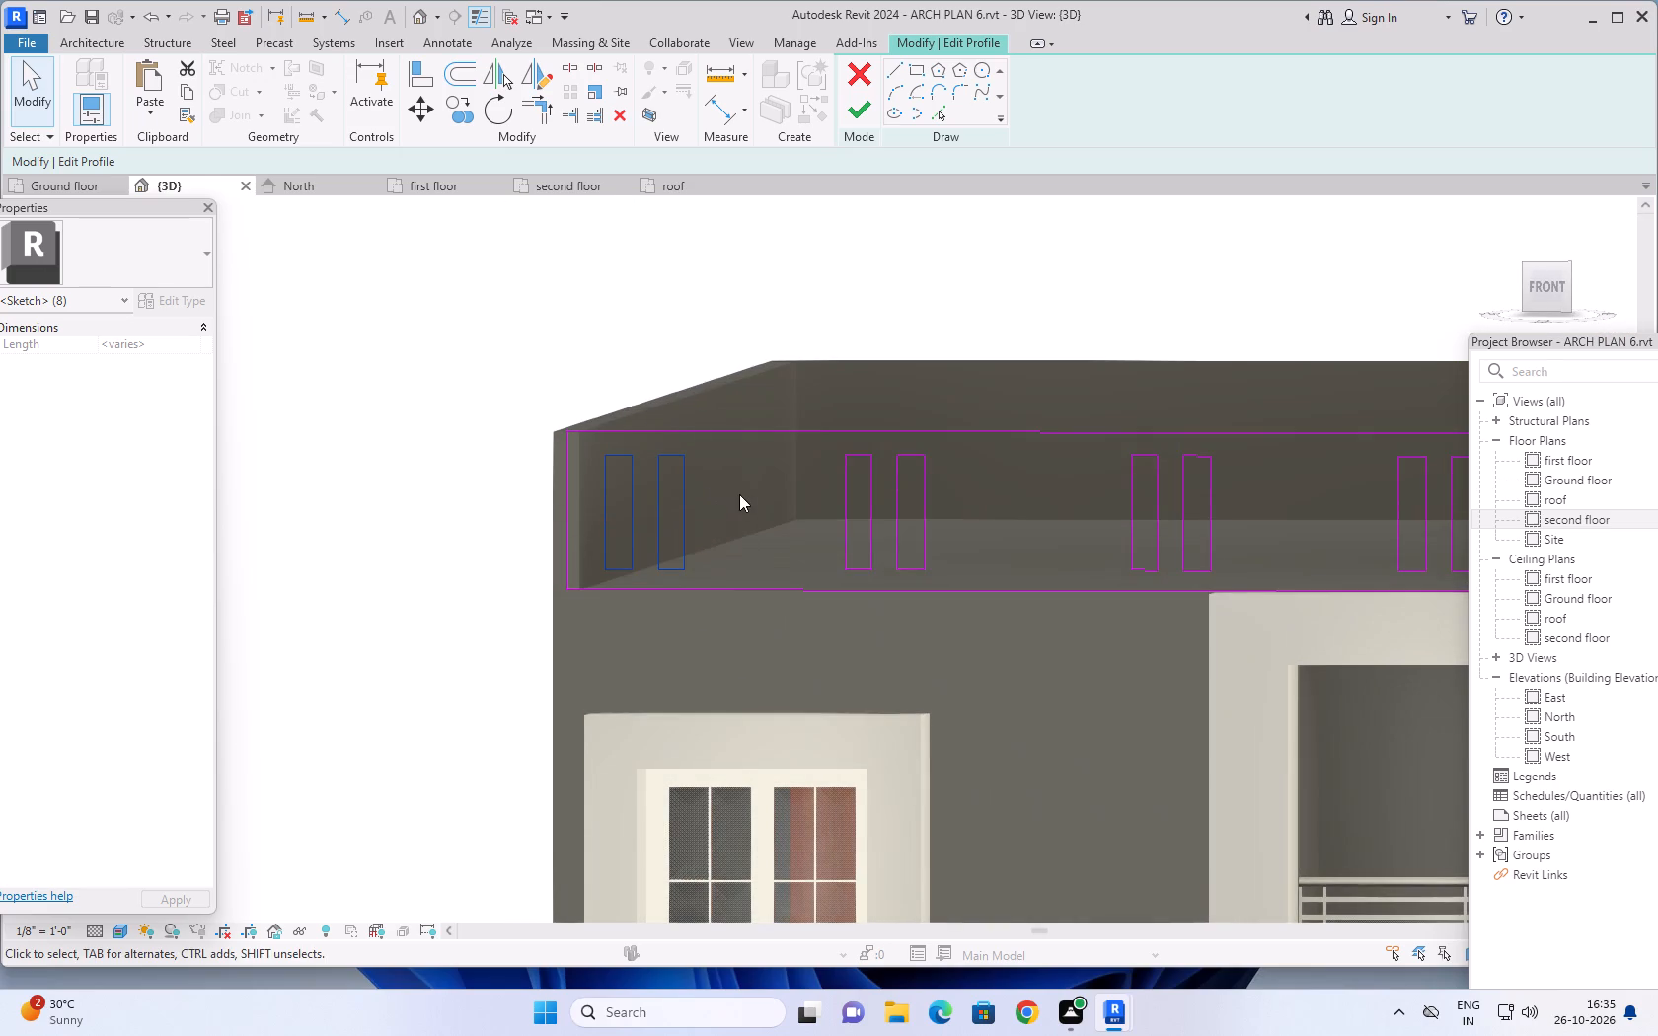
scroll(752, 504, "down", 2)
middle_click_drag(873, 604, 889, 605, "shift")
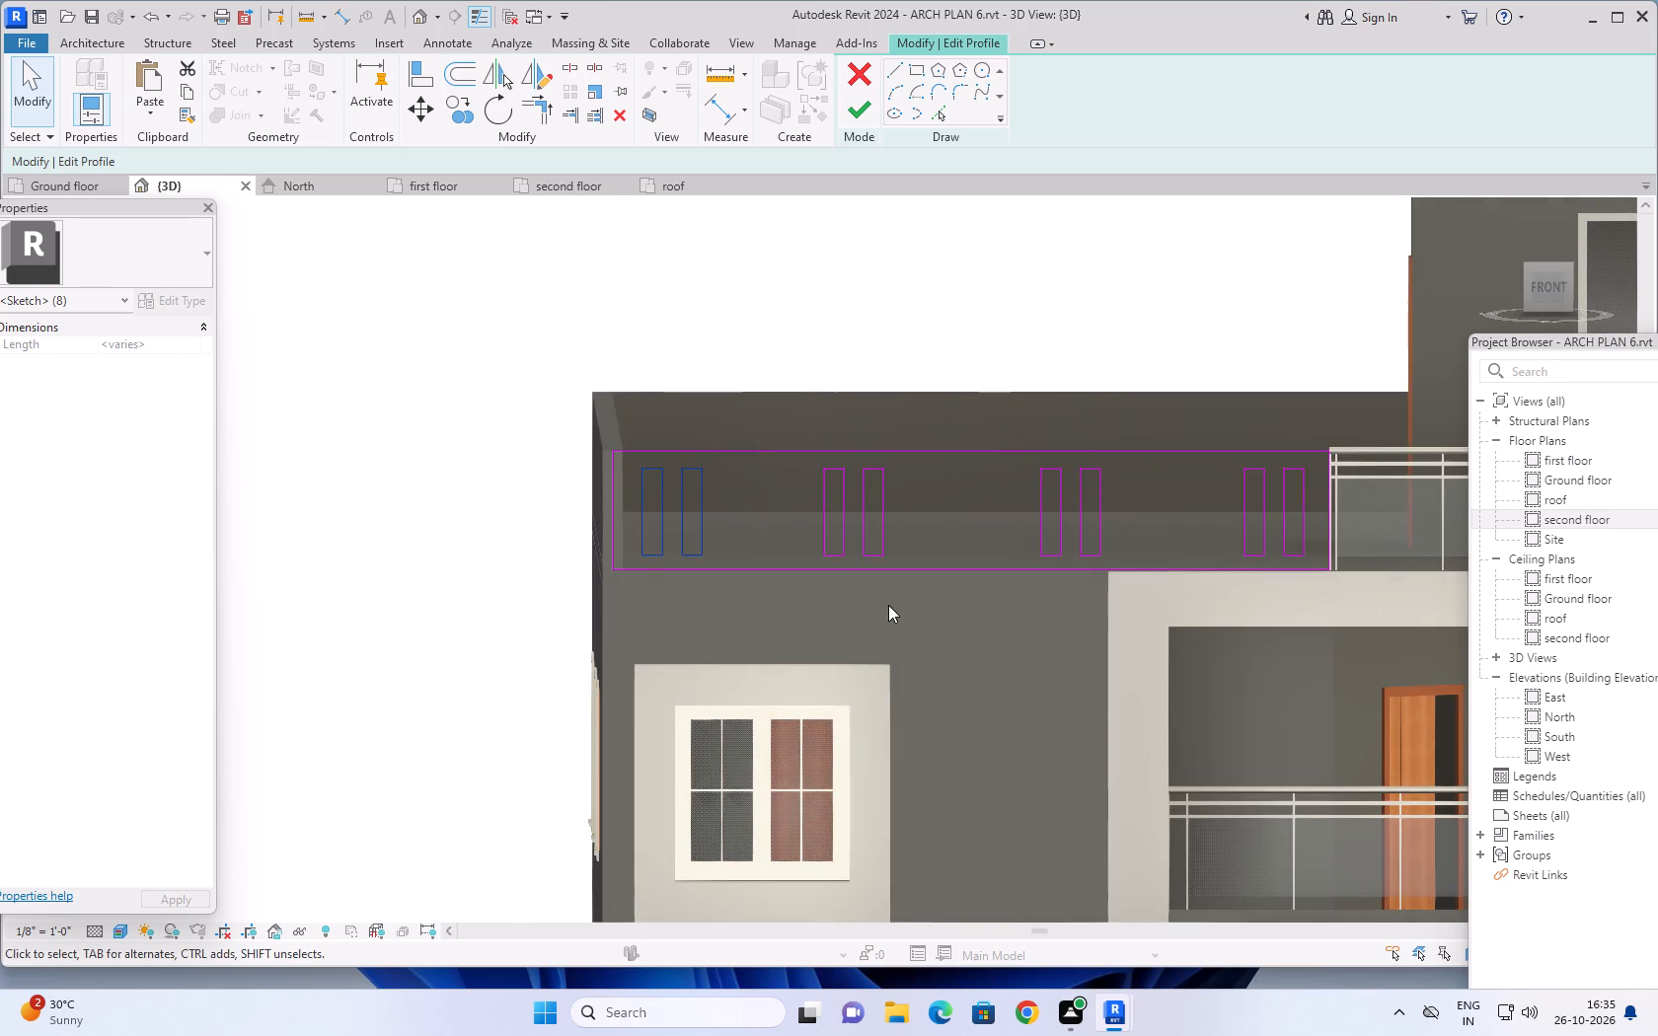
left_click(941, 69)
scroll(748, 506, "up", 2)
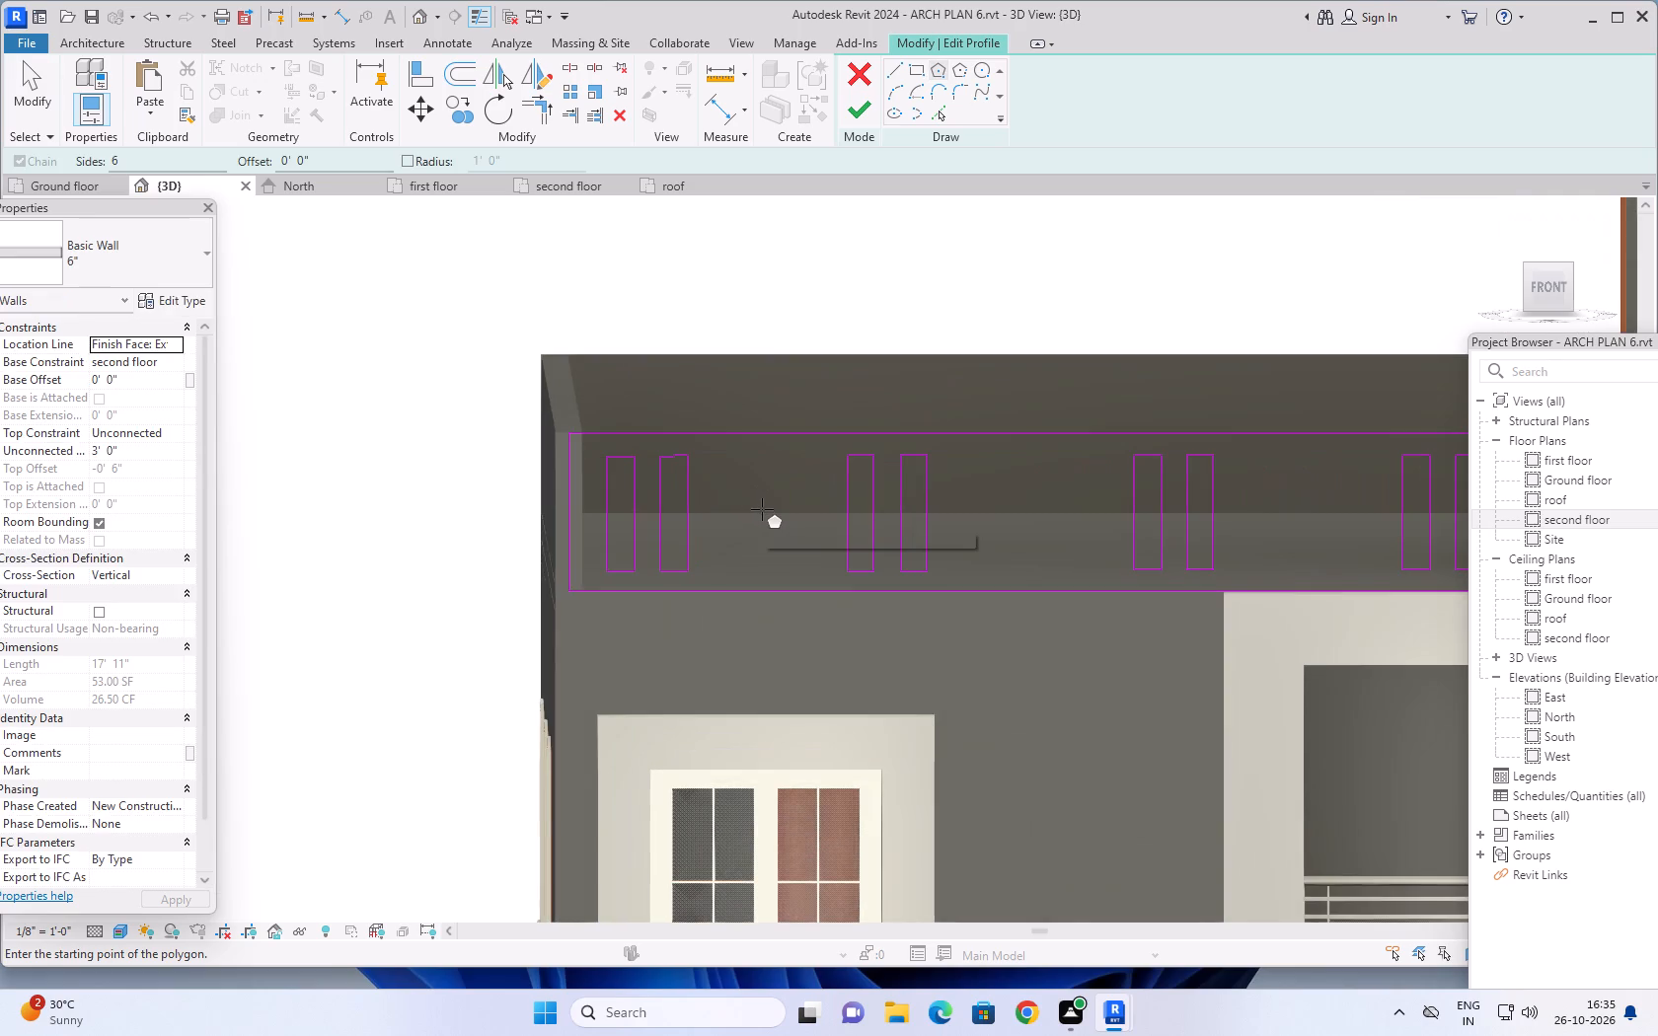
left_click(762, 511)
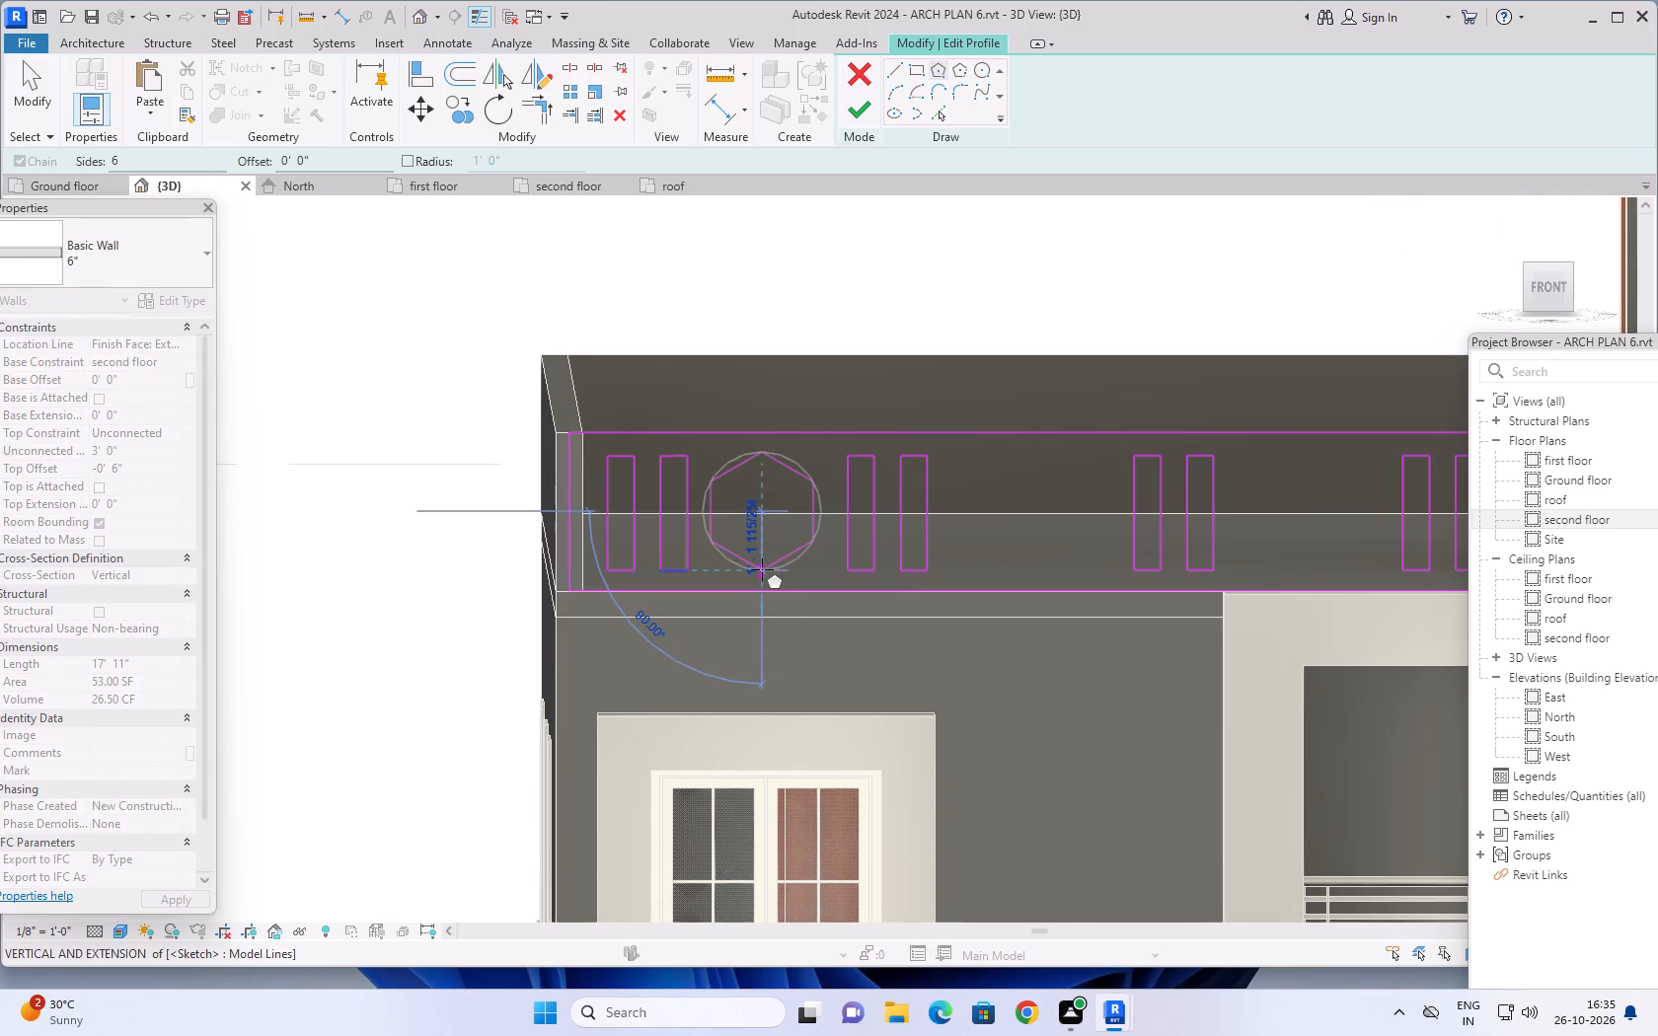
left_click(762, 569)
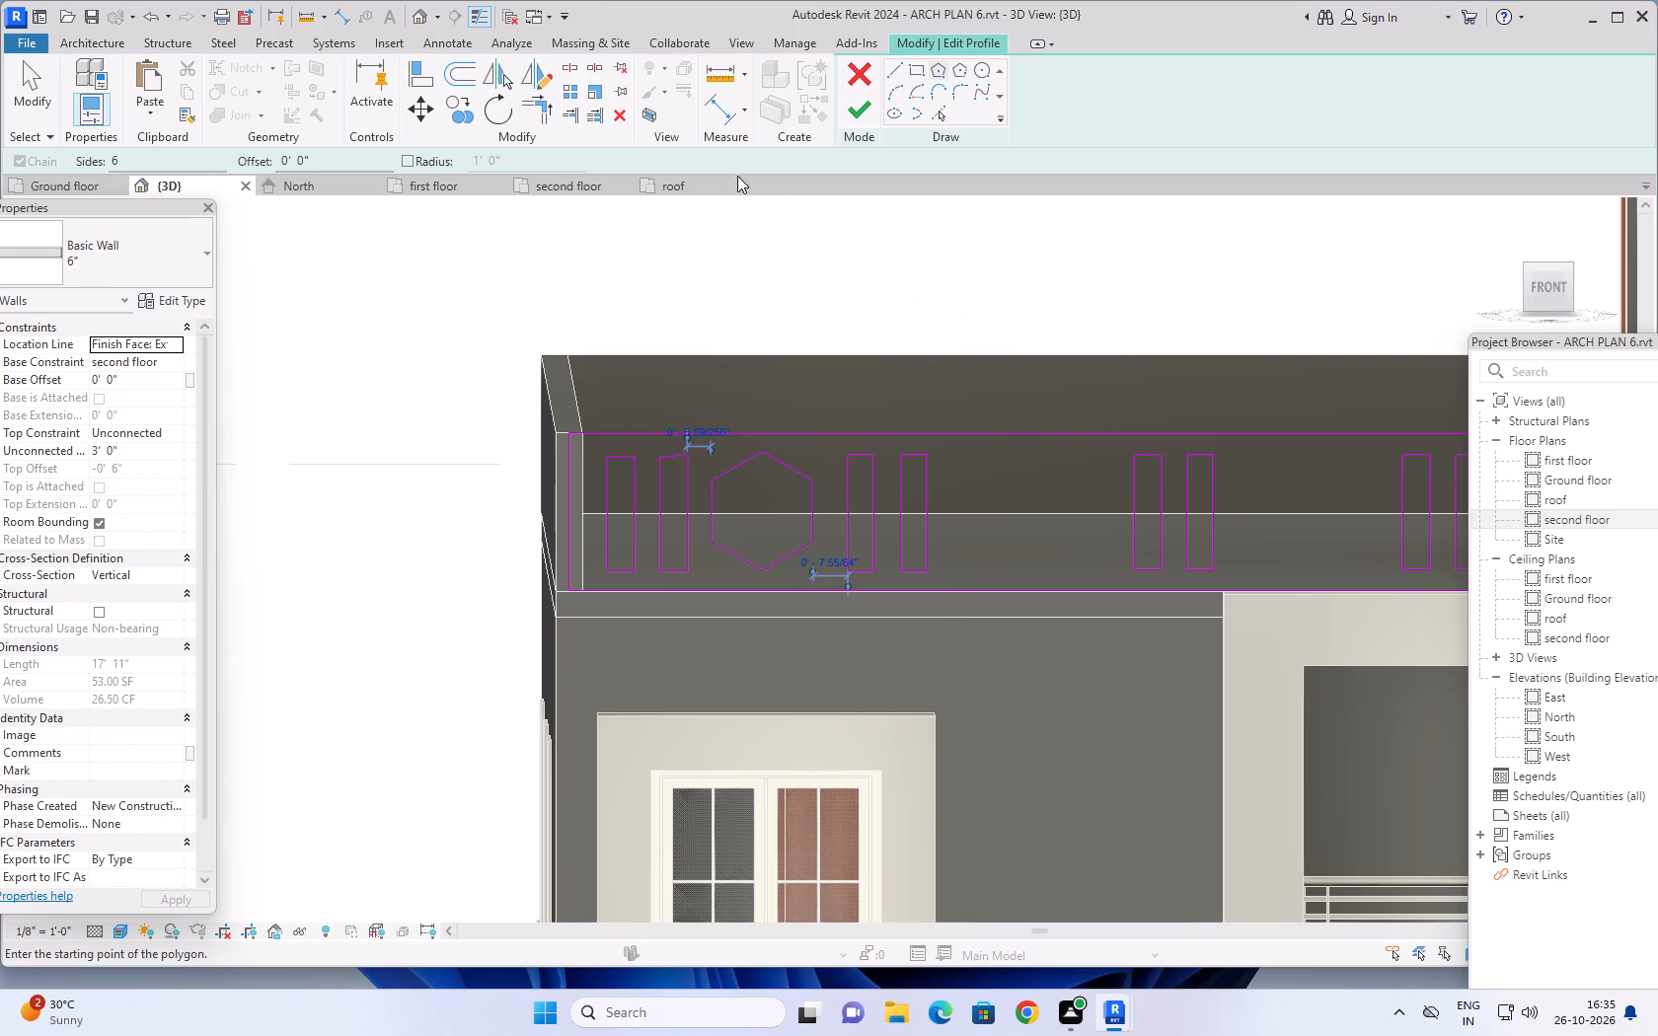
Sketch a circle about as tall as the rectangles, centred between the second and third rectangle pairs from the corner.
left_click(983, 71)
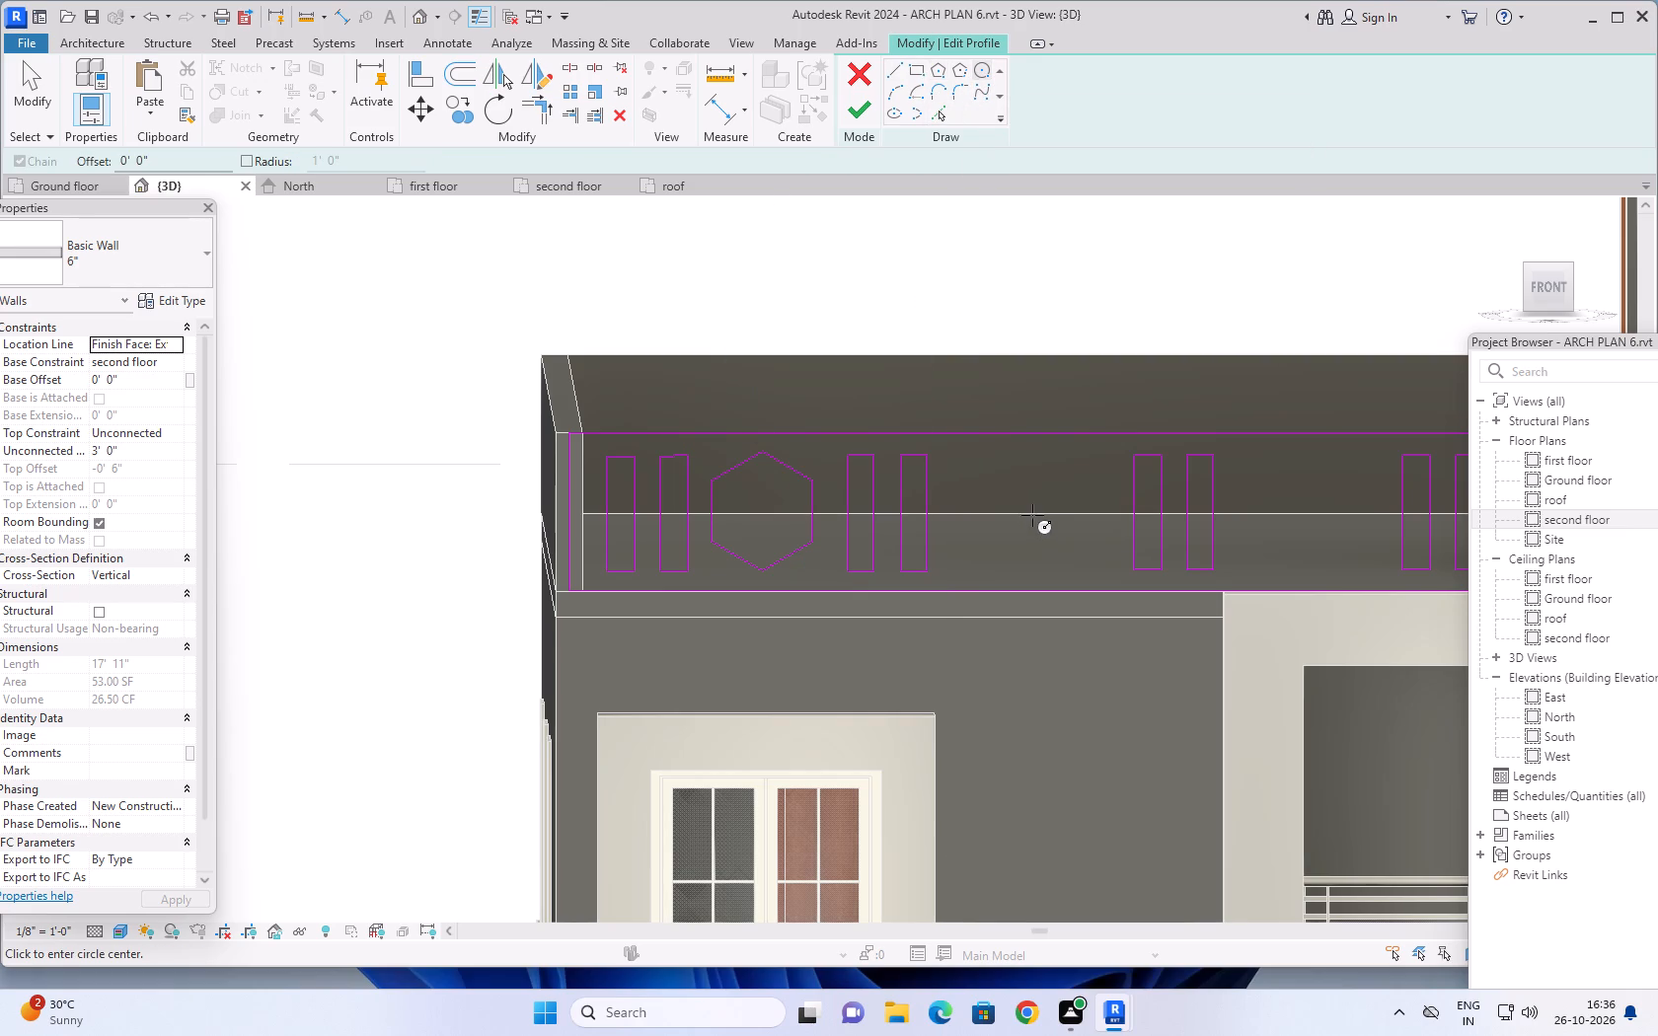
left_click(1034, 514)
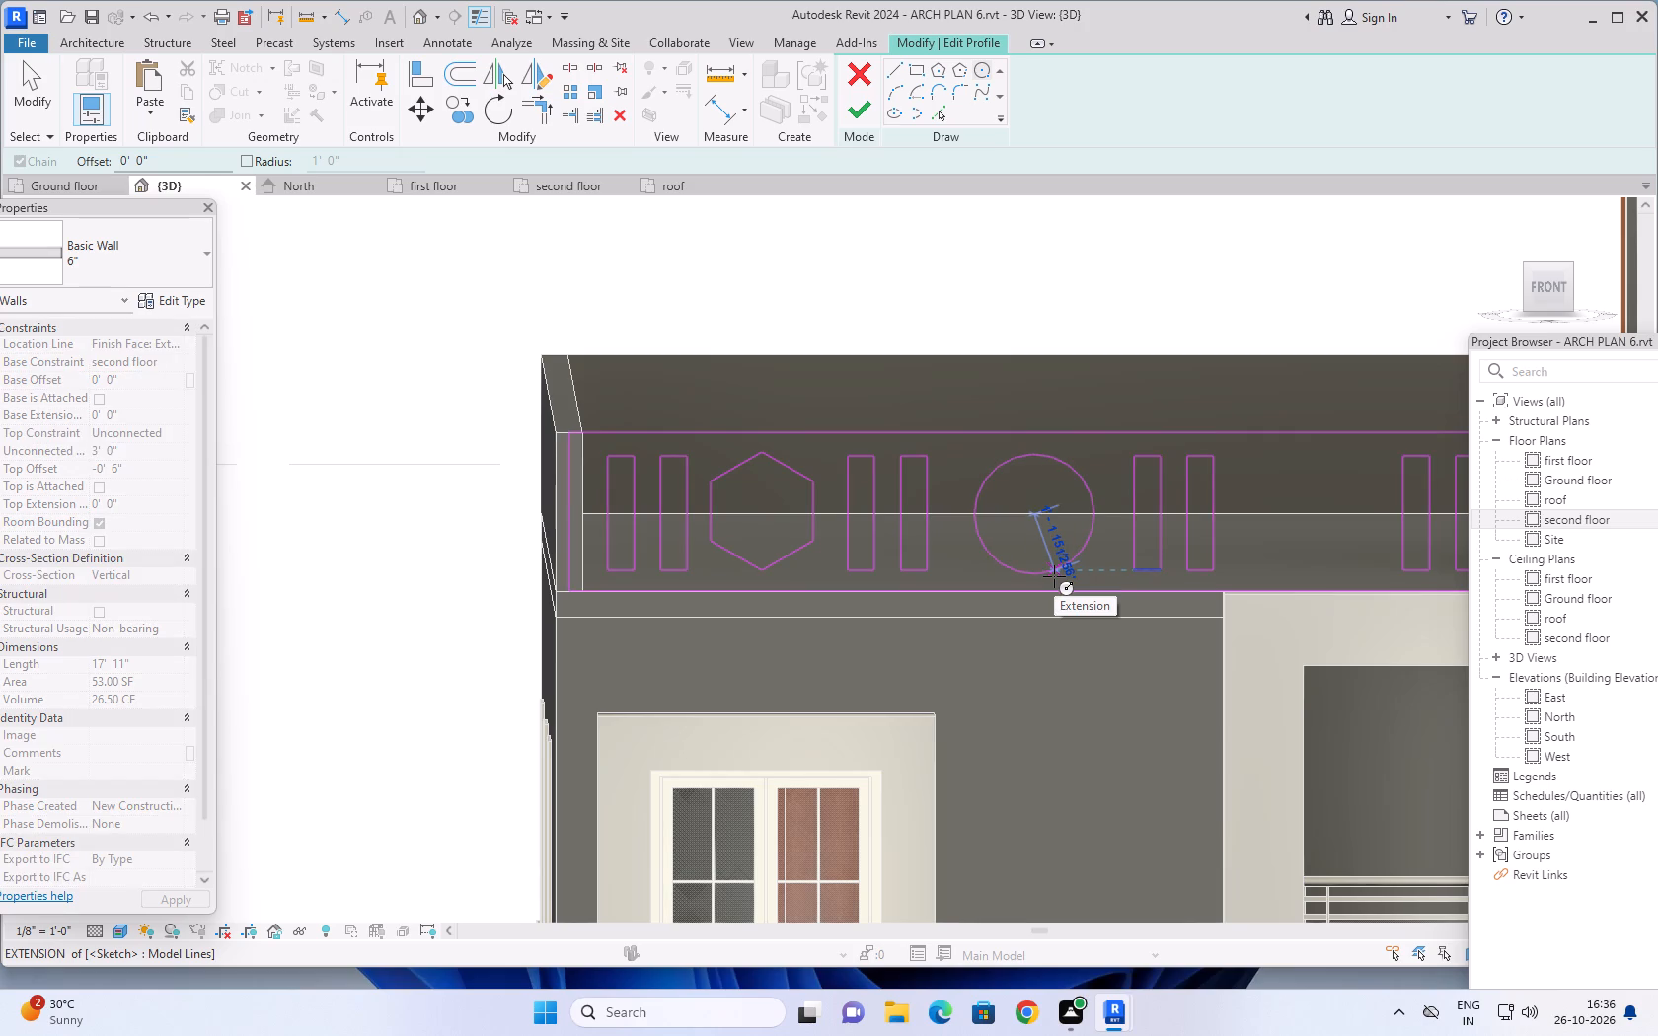
left_click(1054, 576)
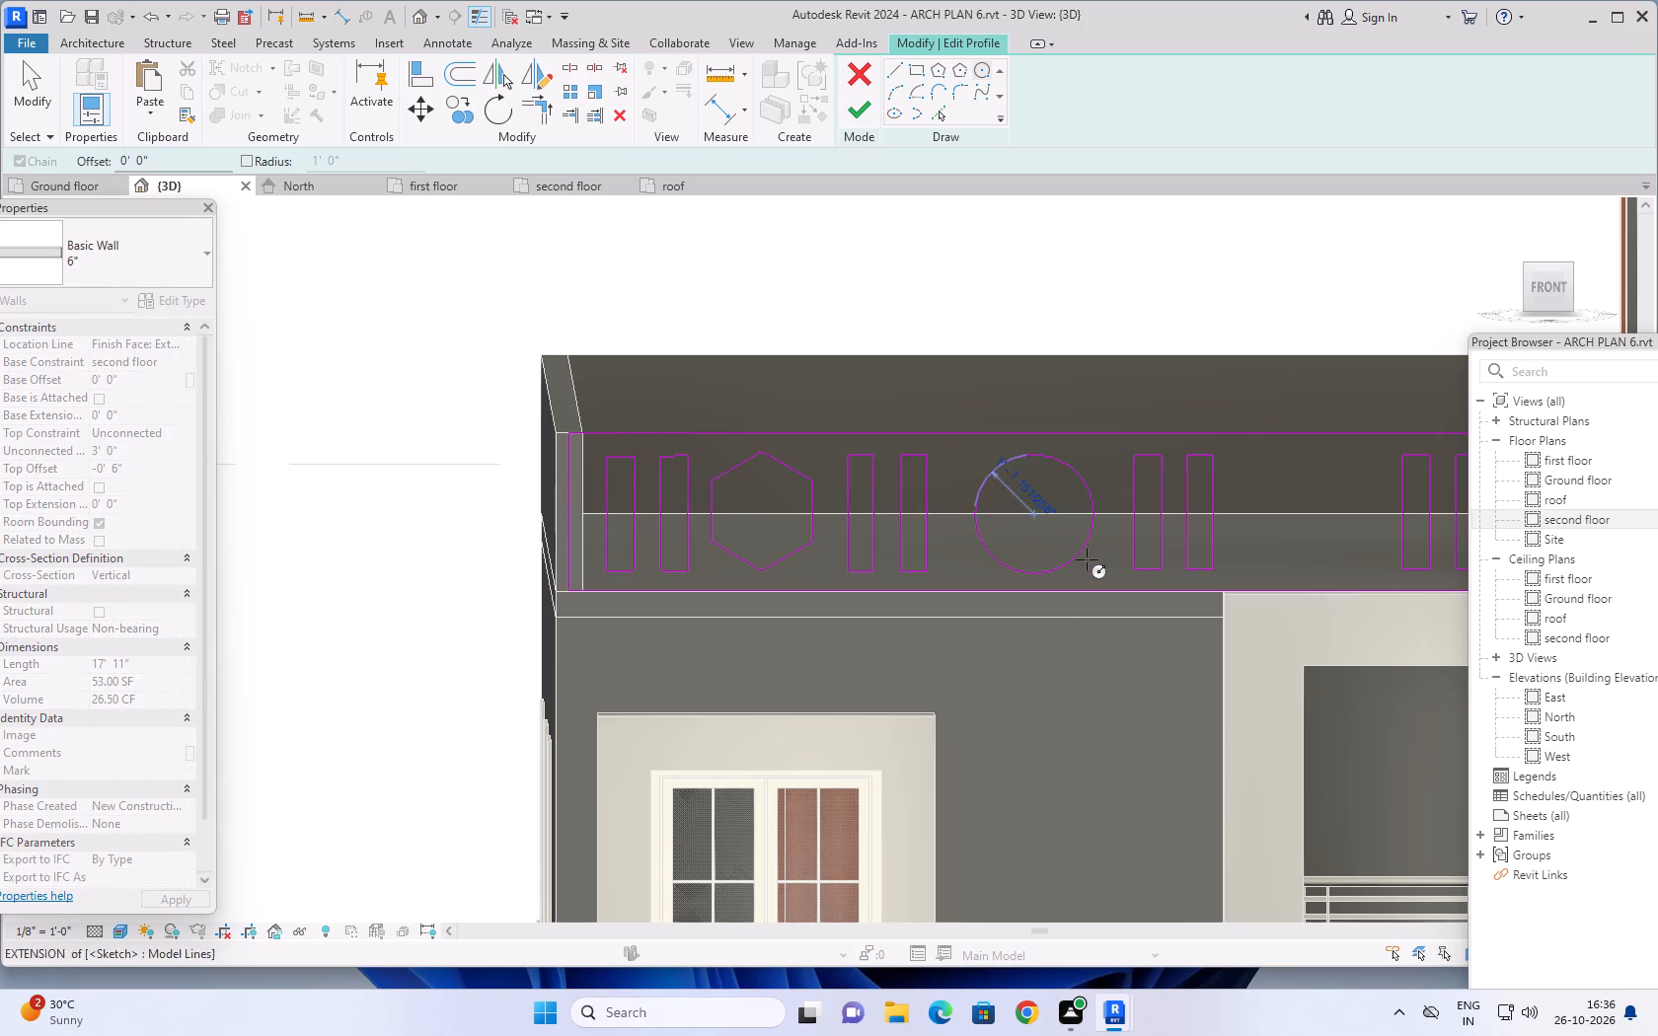
Sketch a six-sided inscribed polygon with a radius of about 1' 1" between the third rectangle pair and the pair at the railing end.
scroll(1093, 559, "down", 3)
middle_click_drag(1208, 529, 941, 522)
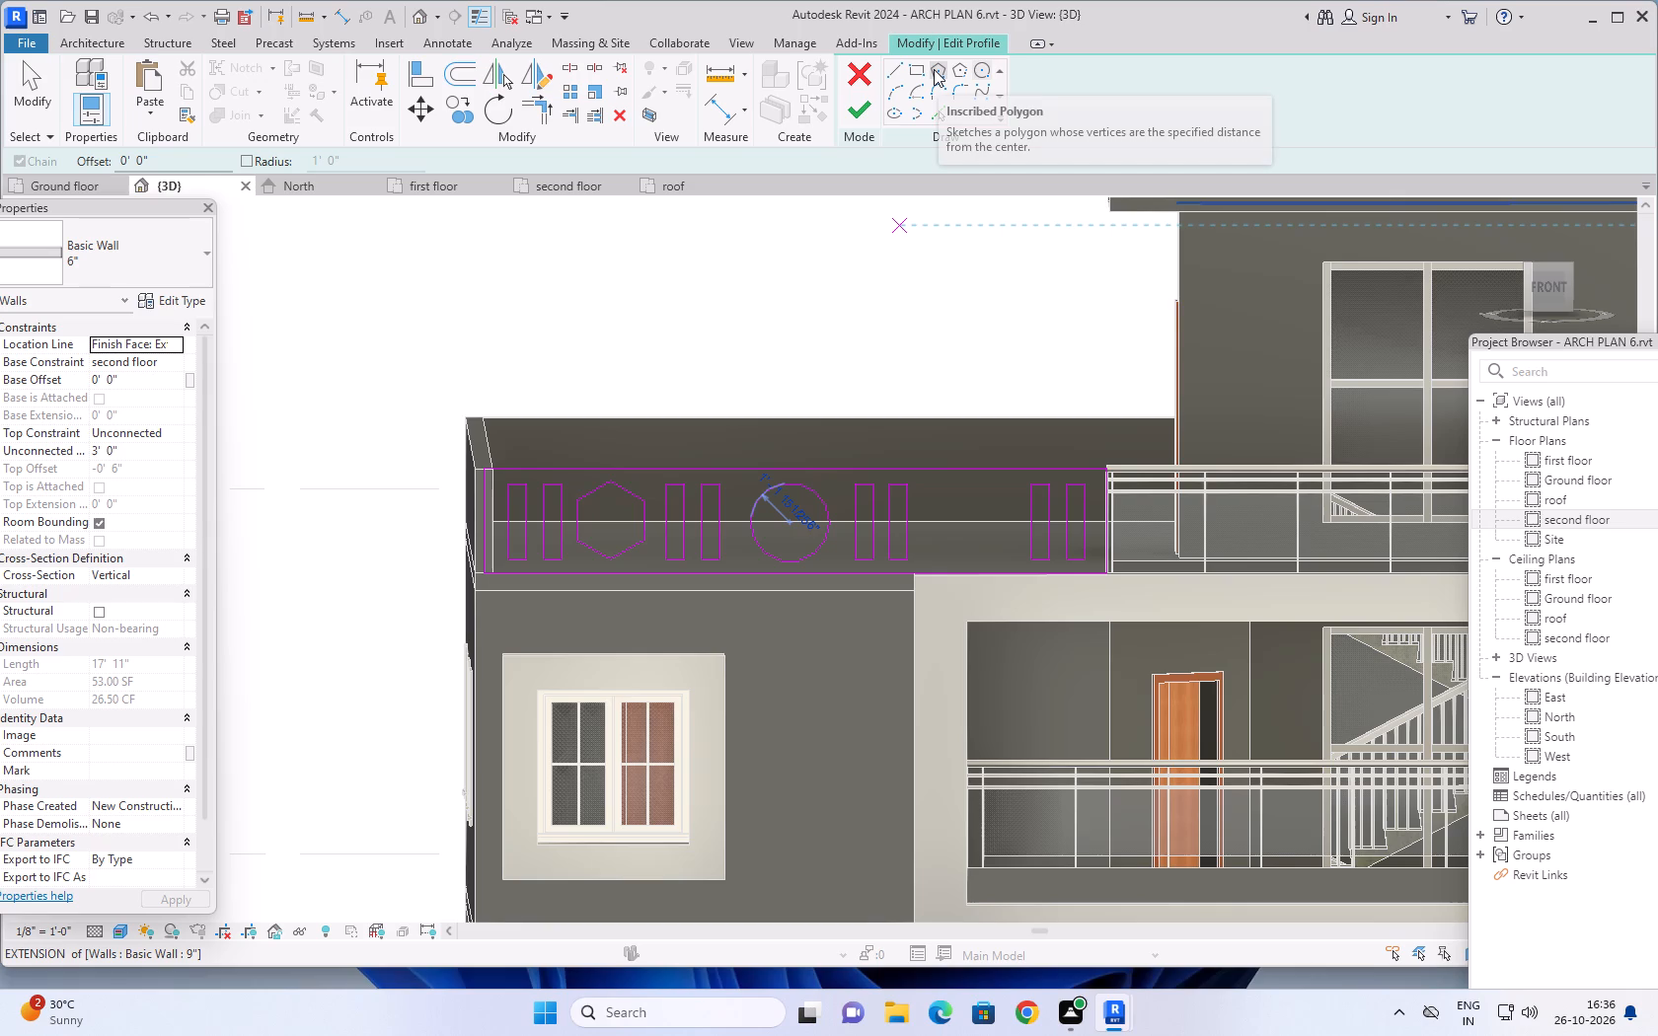
left_click(934, 69)
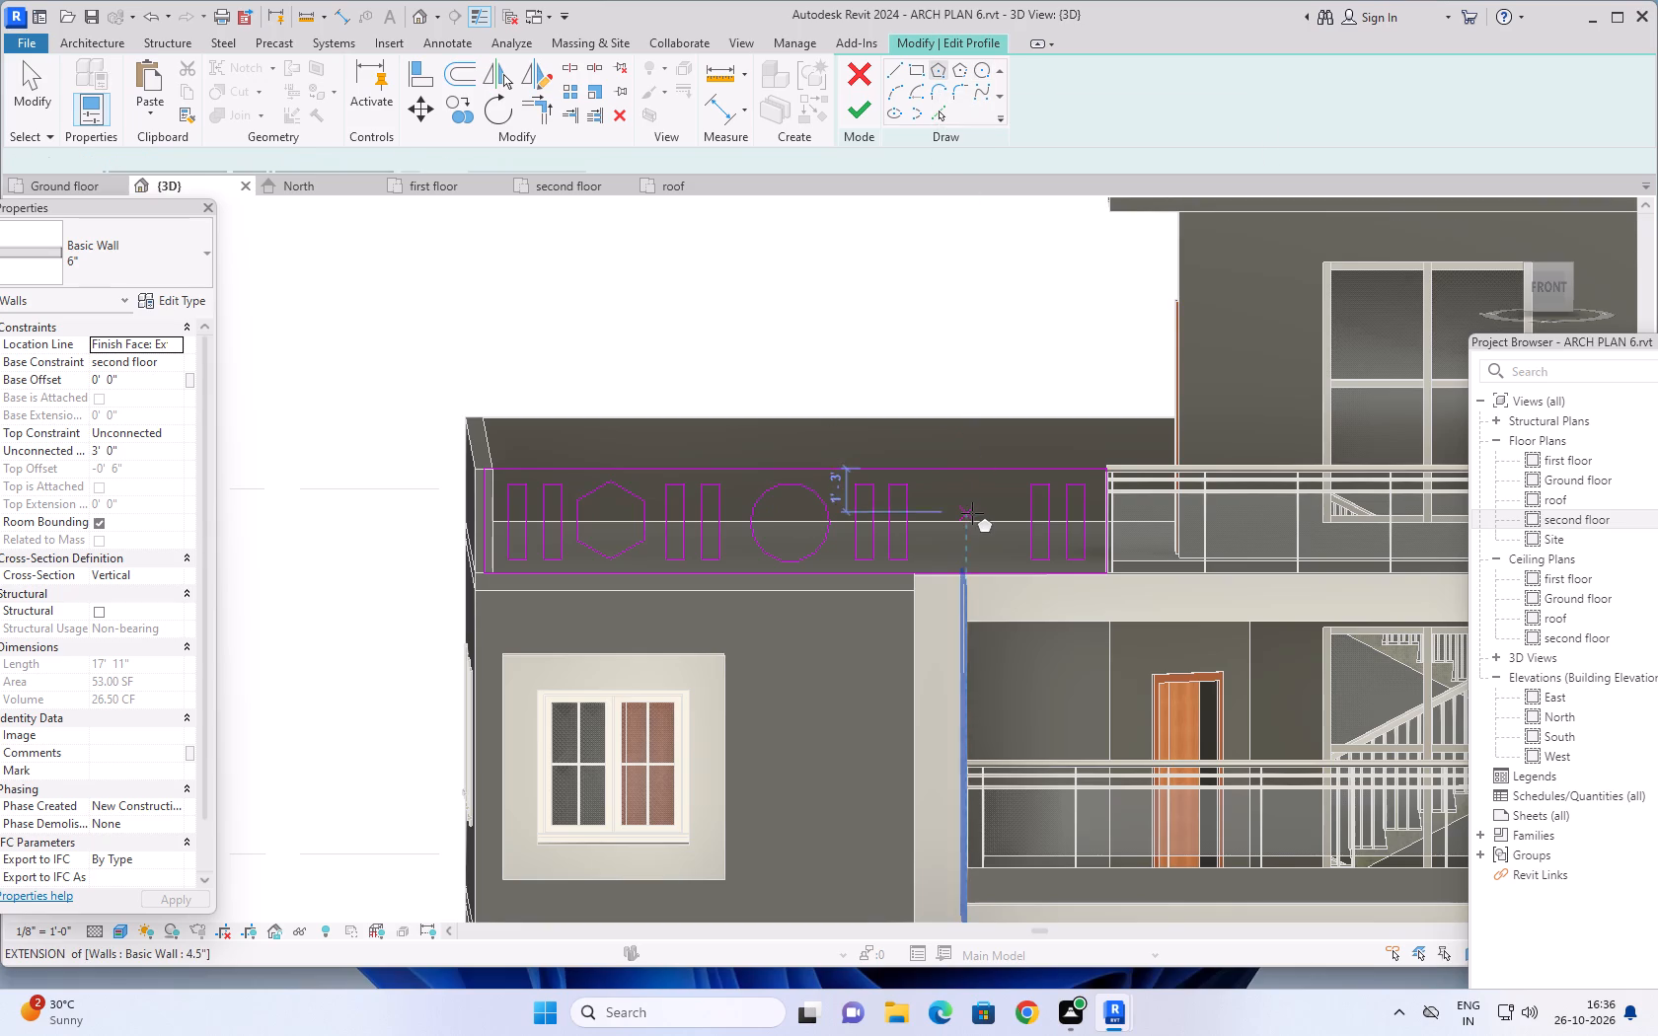
scroll(972, 513, "up", 3)
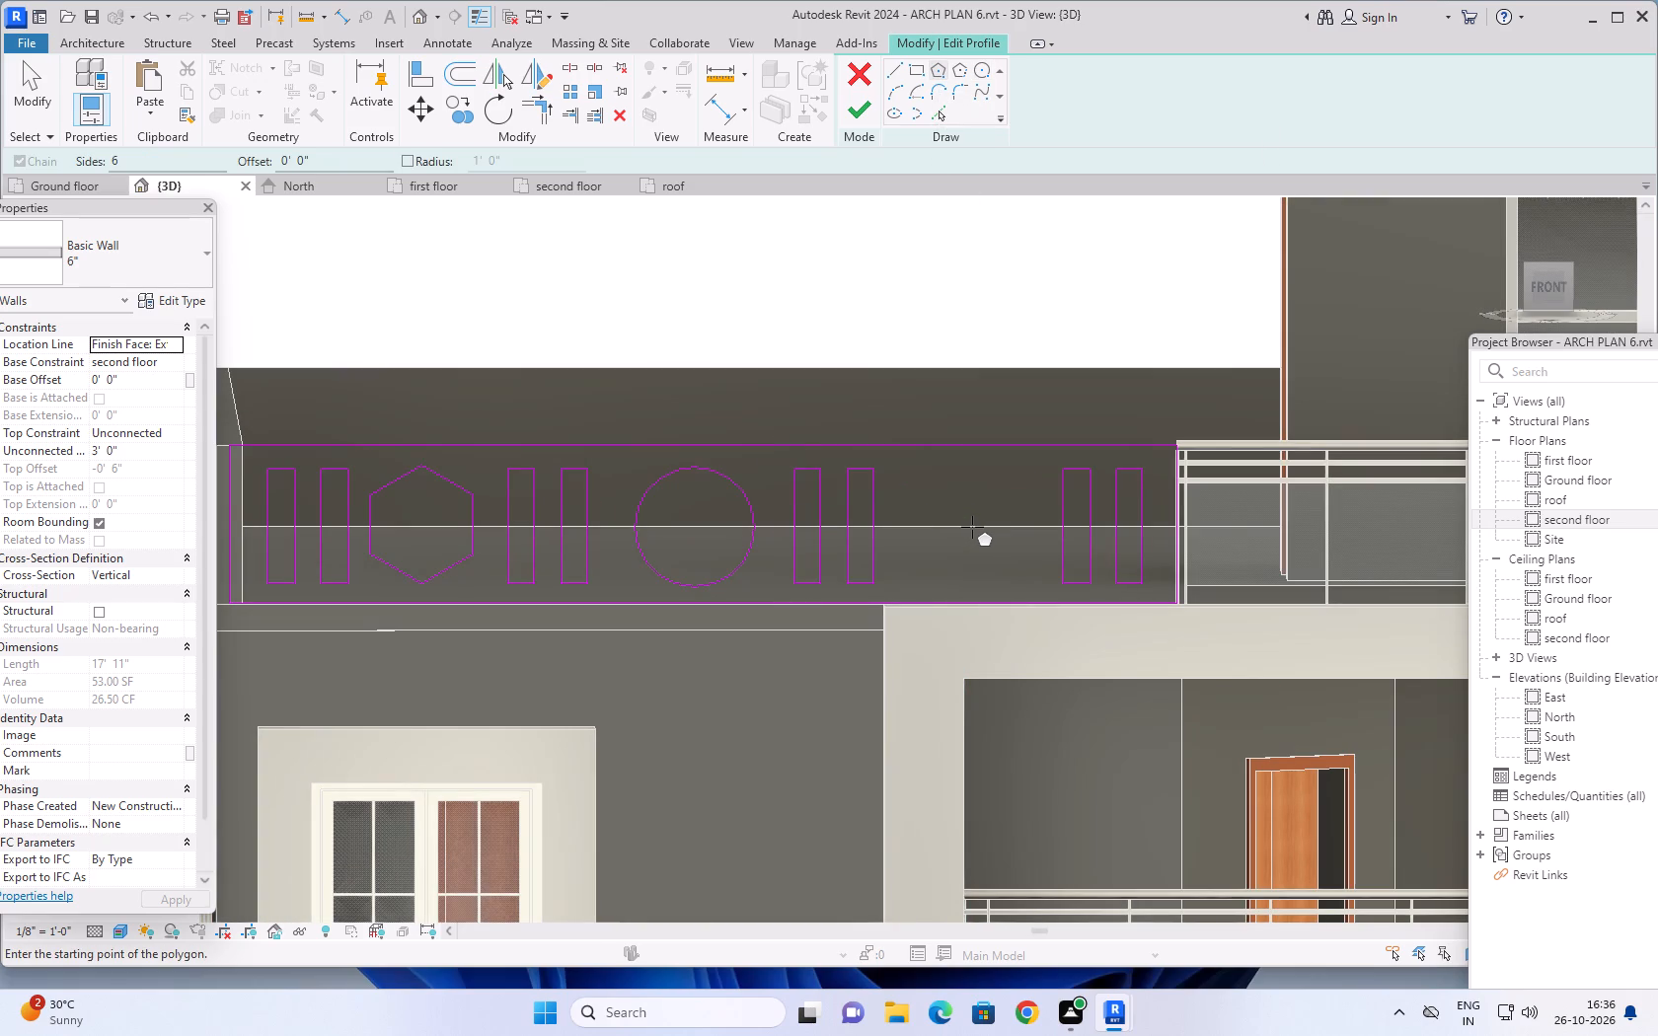
left_click(973, 525)
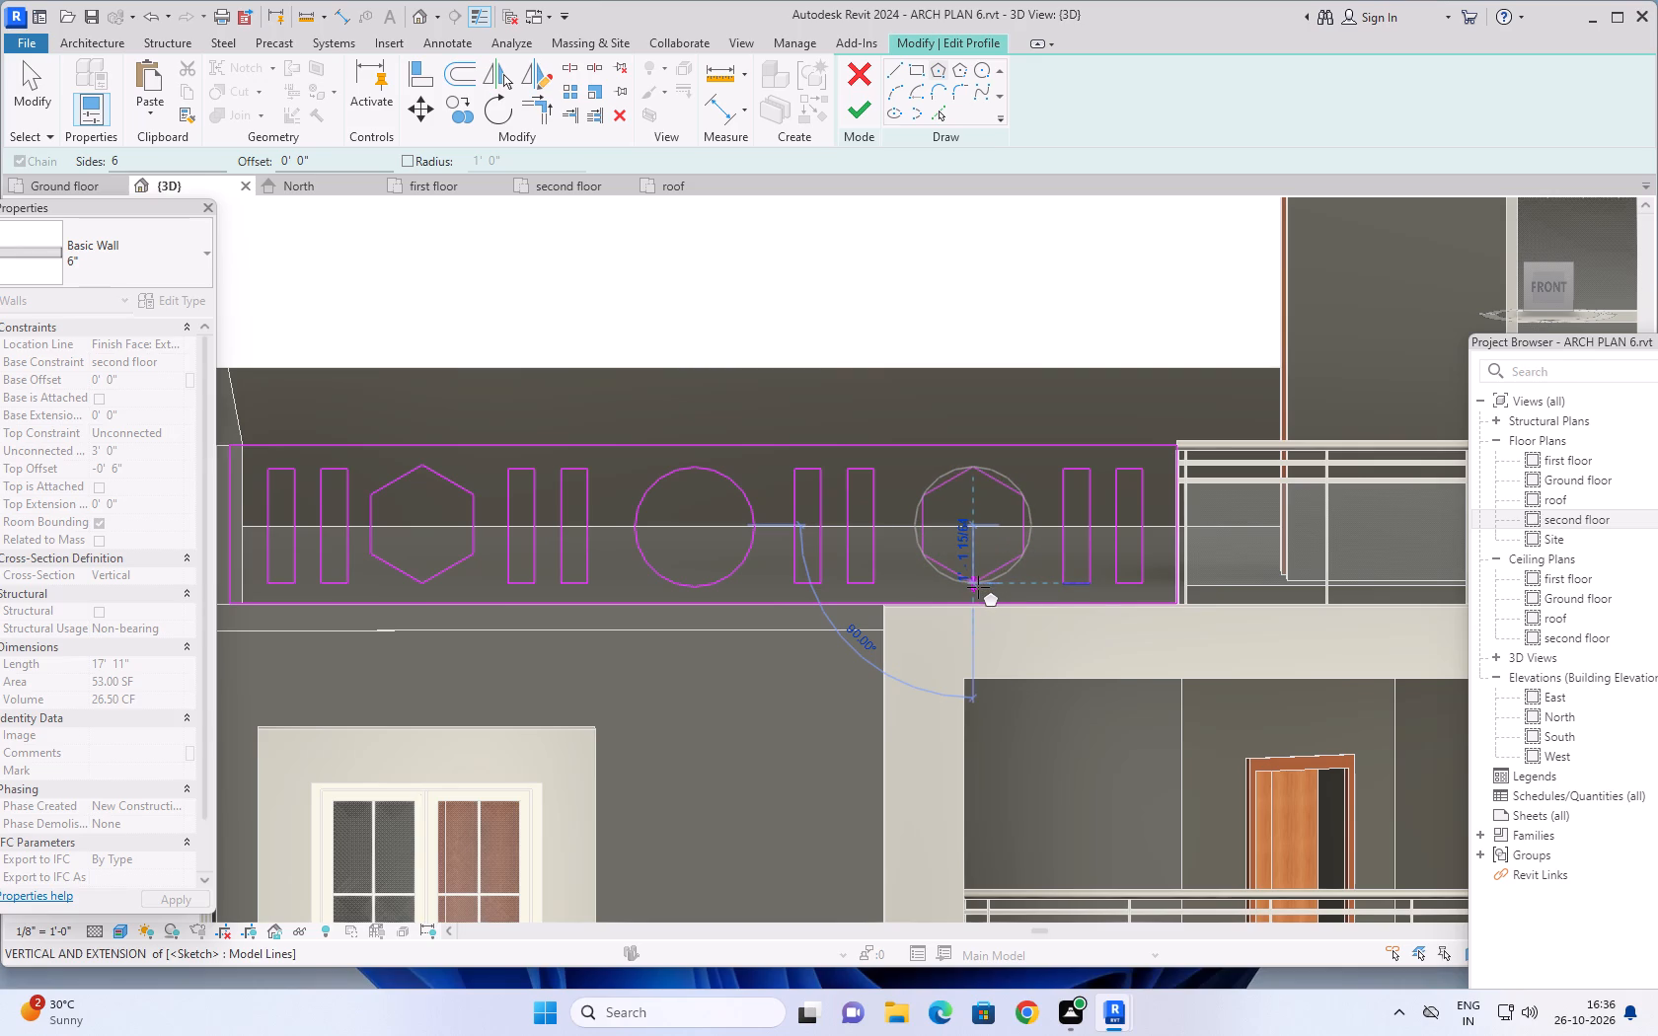
left_click(979, 587)
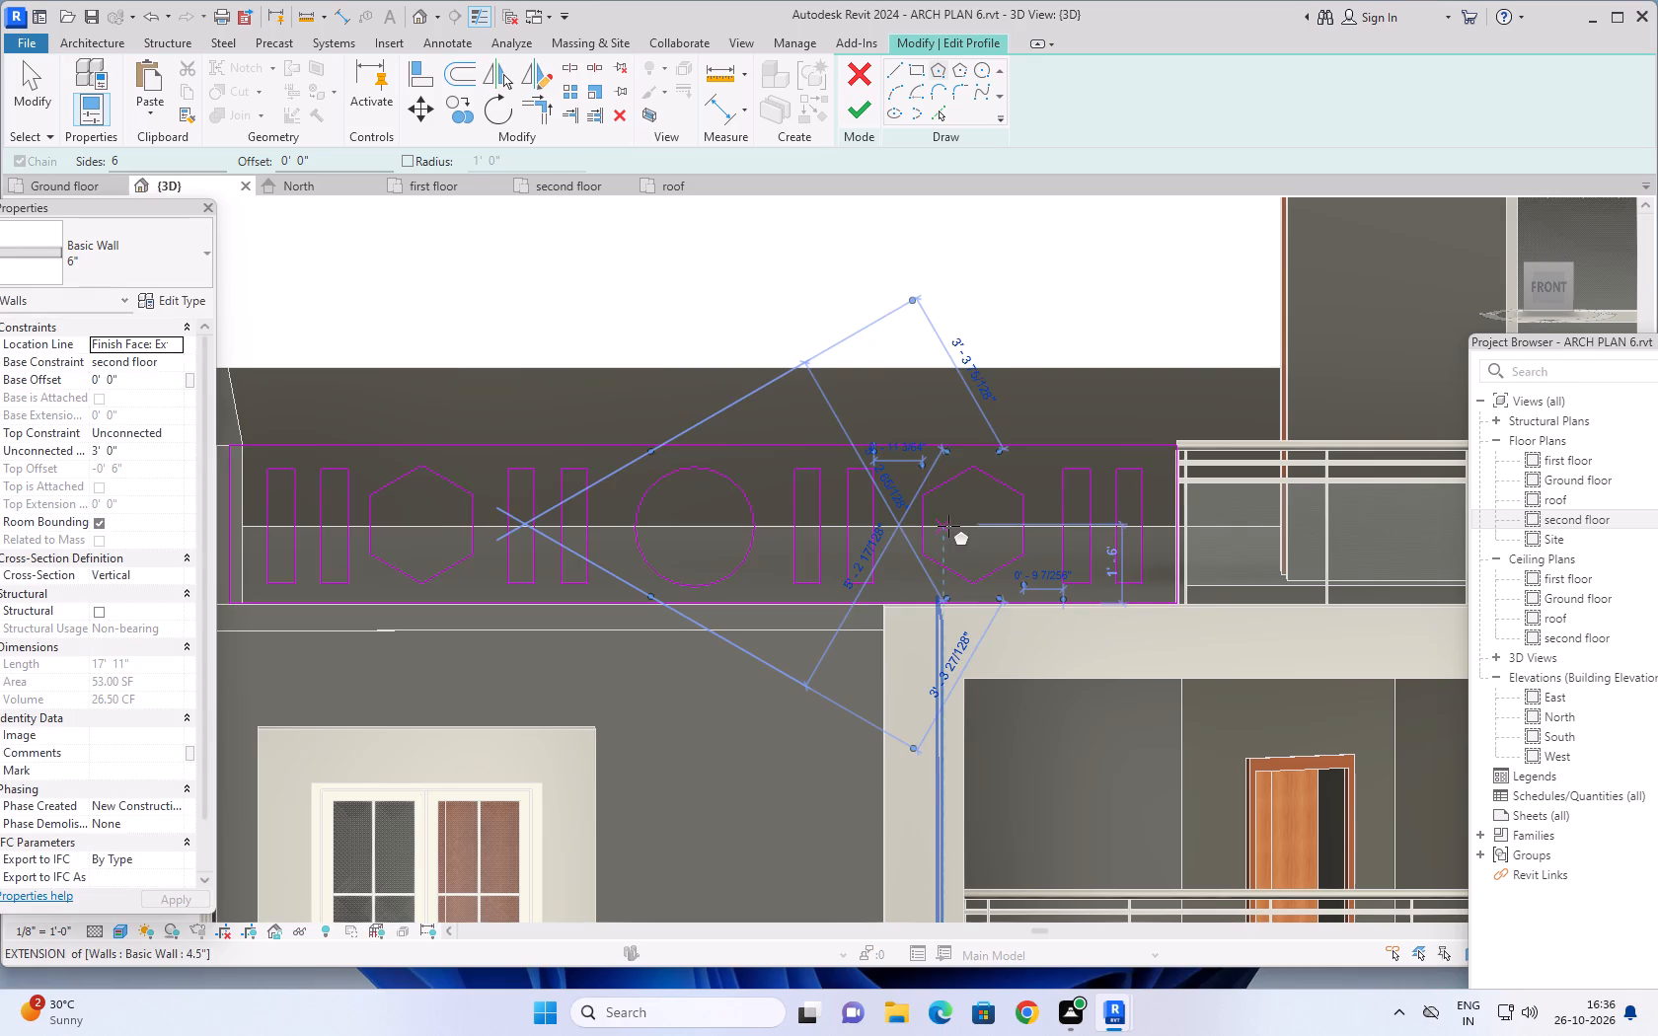
key("Escape")
key("Escape")
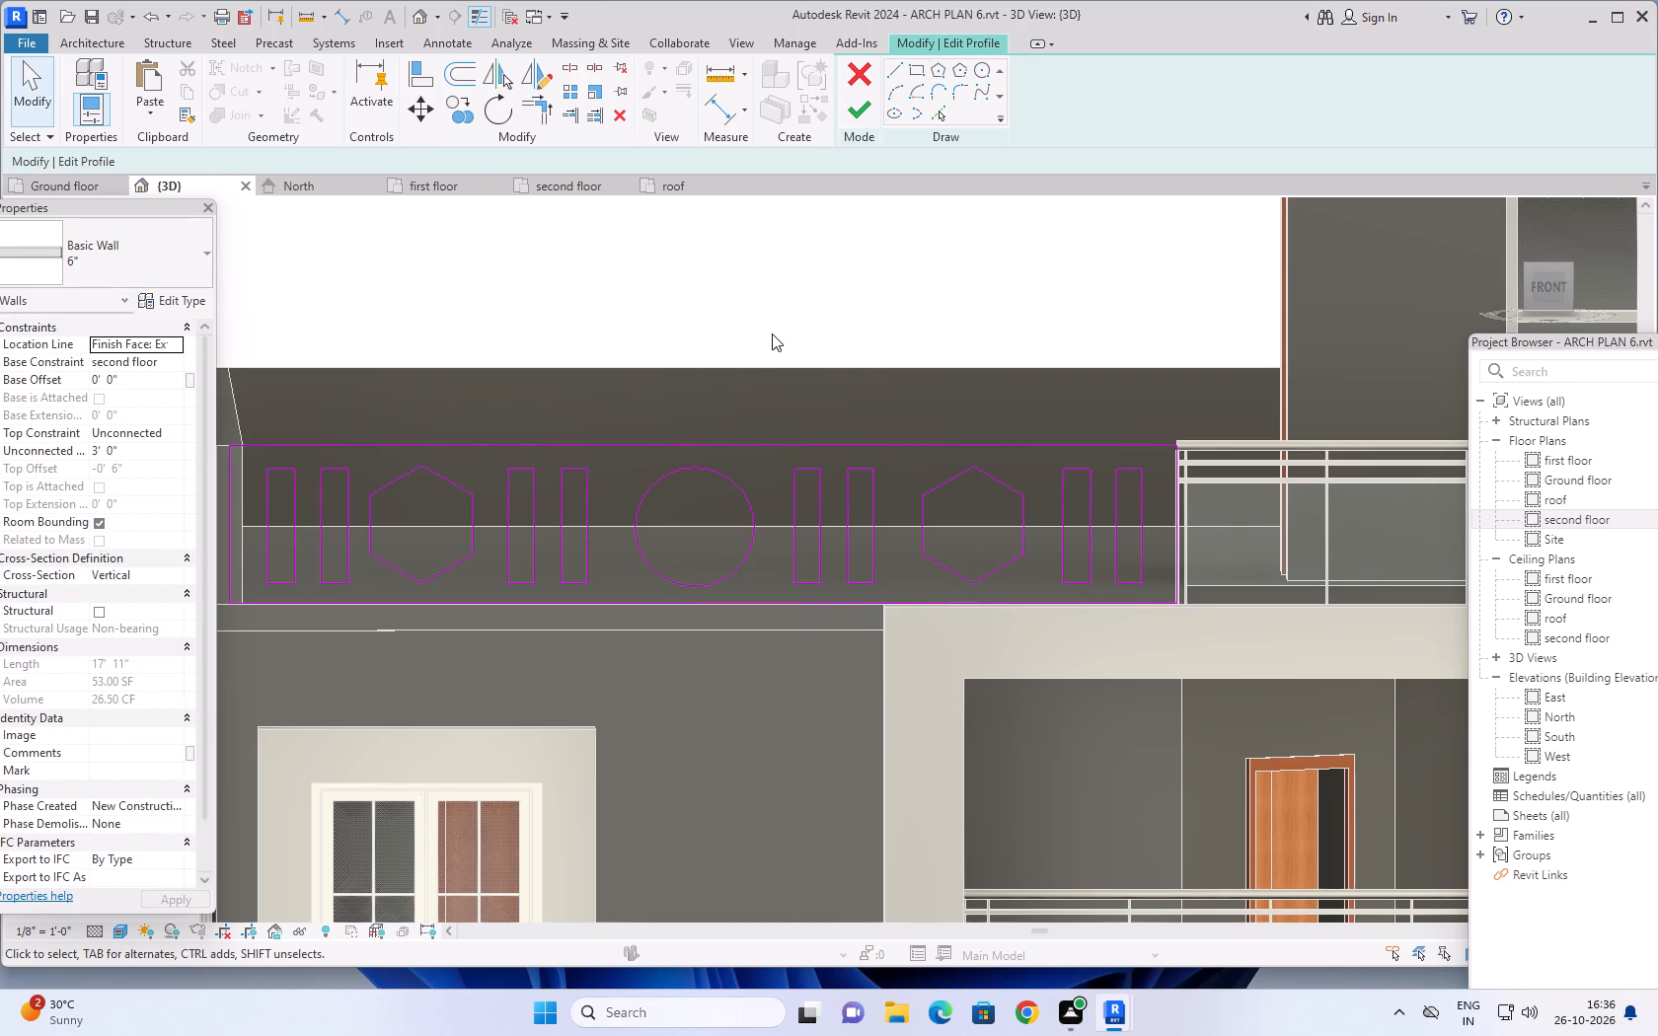
Finish the front parapet's profile edit to cut the rectangle, hexagon and circle openings, and deselect the wall.
scroll(772, 333, "down", 4)
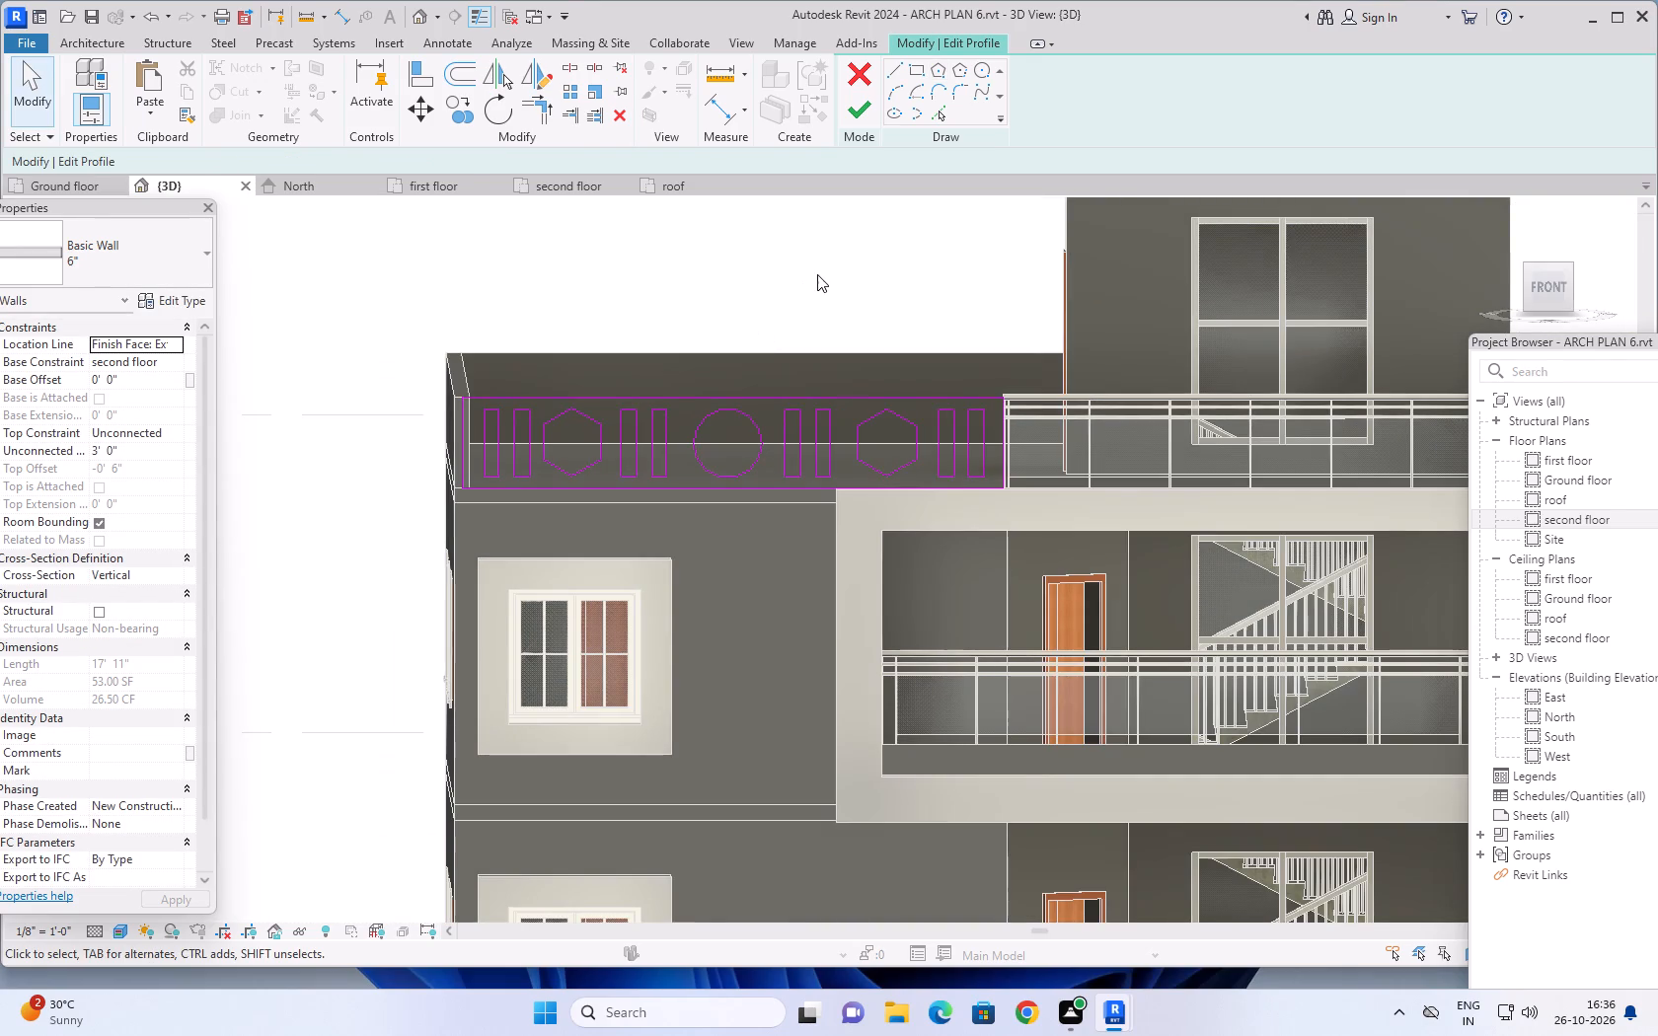
left_click(861, 111)
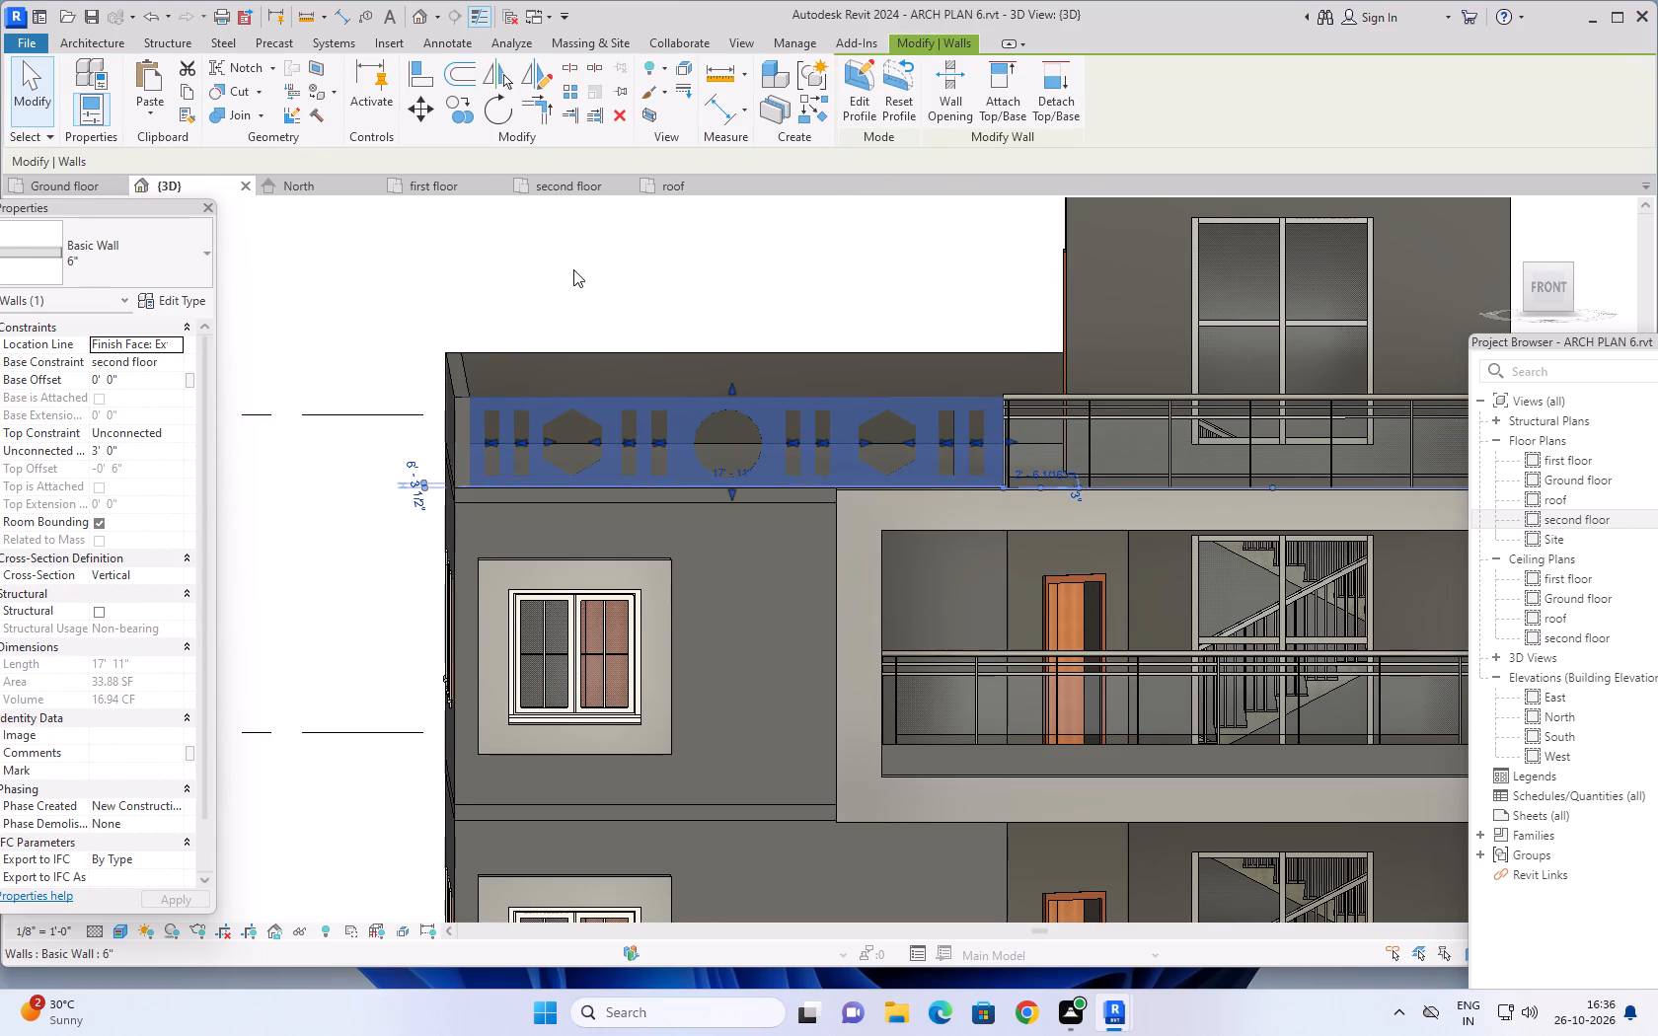
key("Escape")
key("Escape")
Examine the parapet's cut-out pattern against the whole house from the front and from oblique corner angles.
scroll(350, 560, "down", 3)
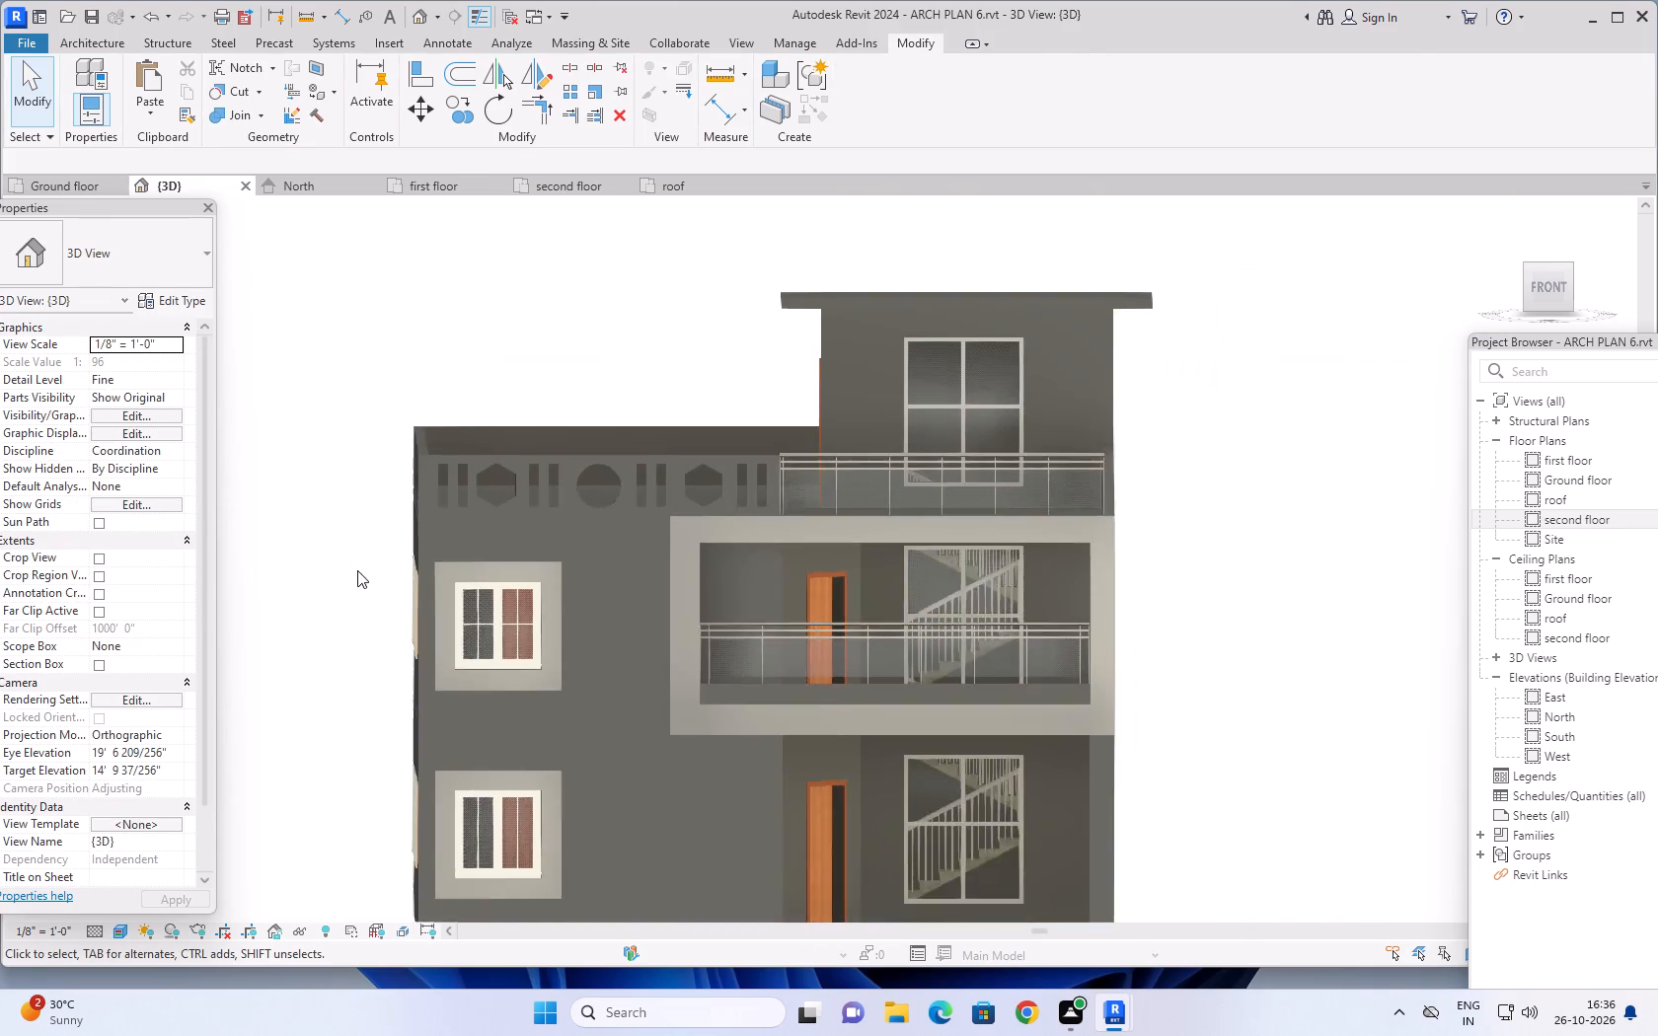
scroll(357, 570, "down", 2)
middle_click_drag(1055, 671, 1076, 647)
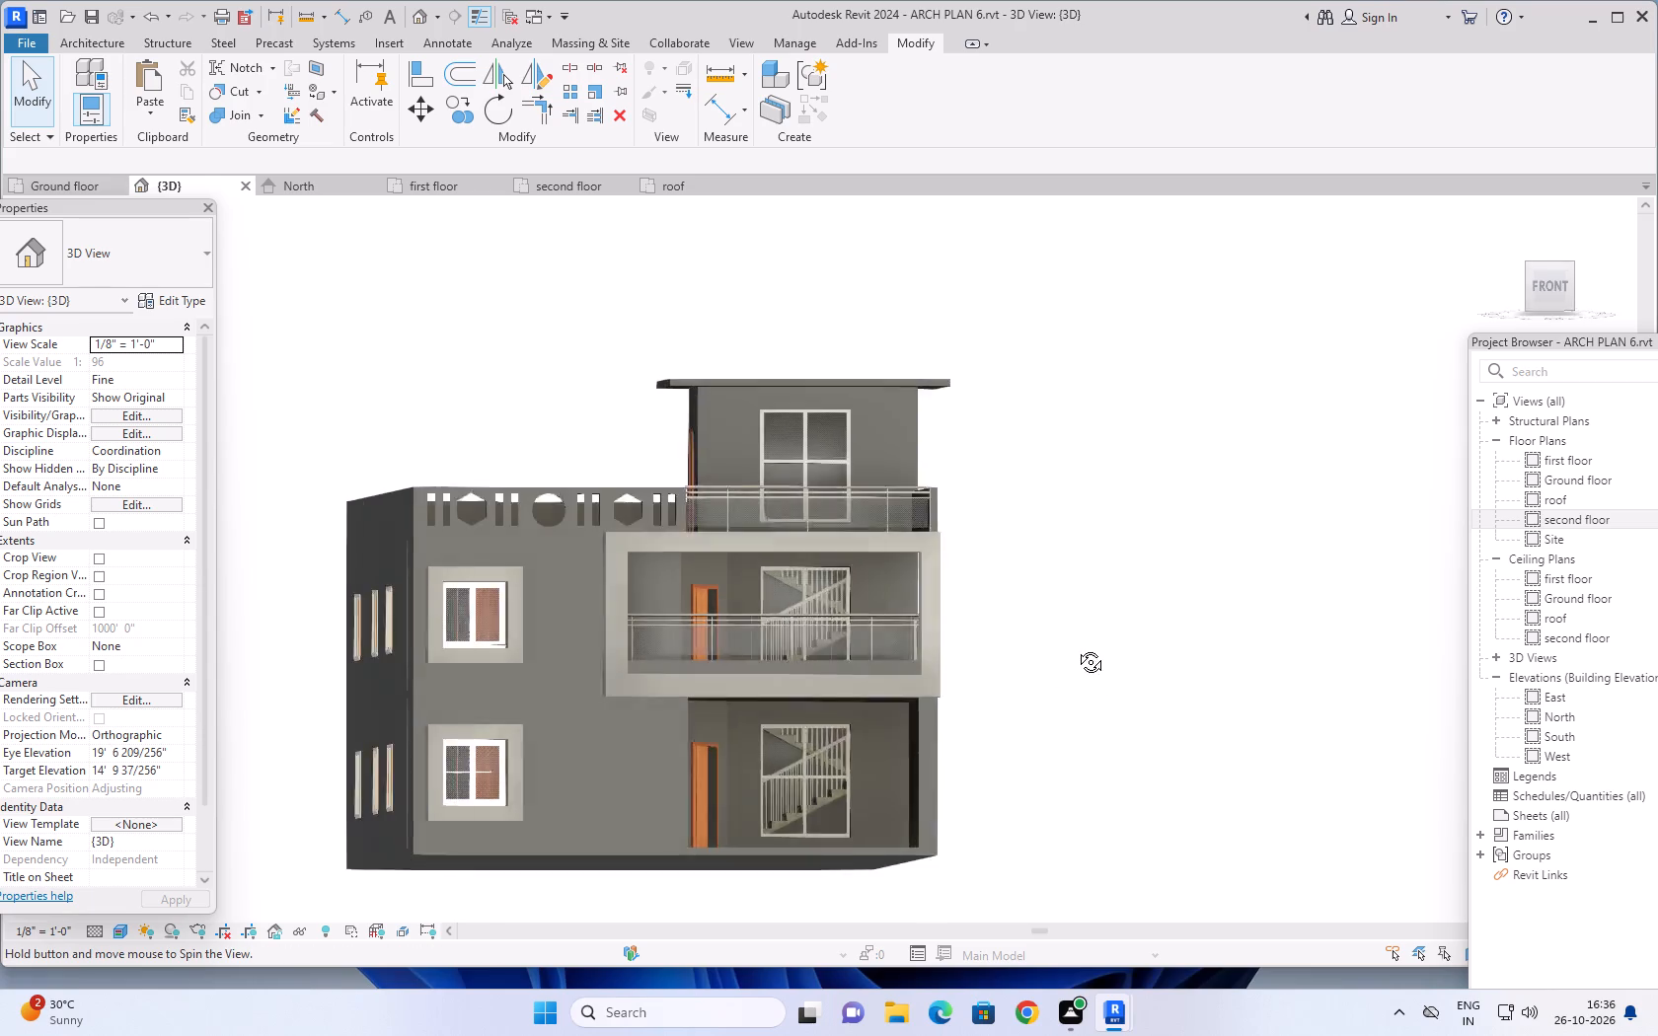
middle_click_drag(1076, 647, 1128, 693)
scroll(1117, 662, "down", 1)
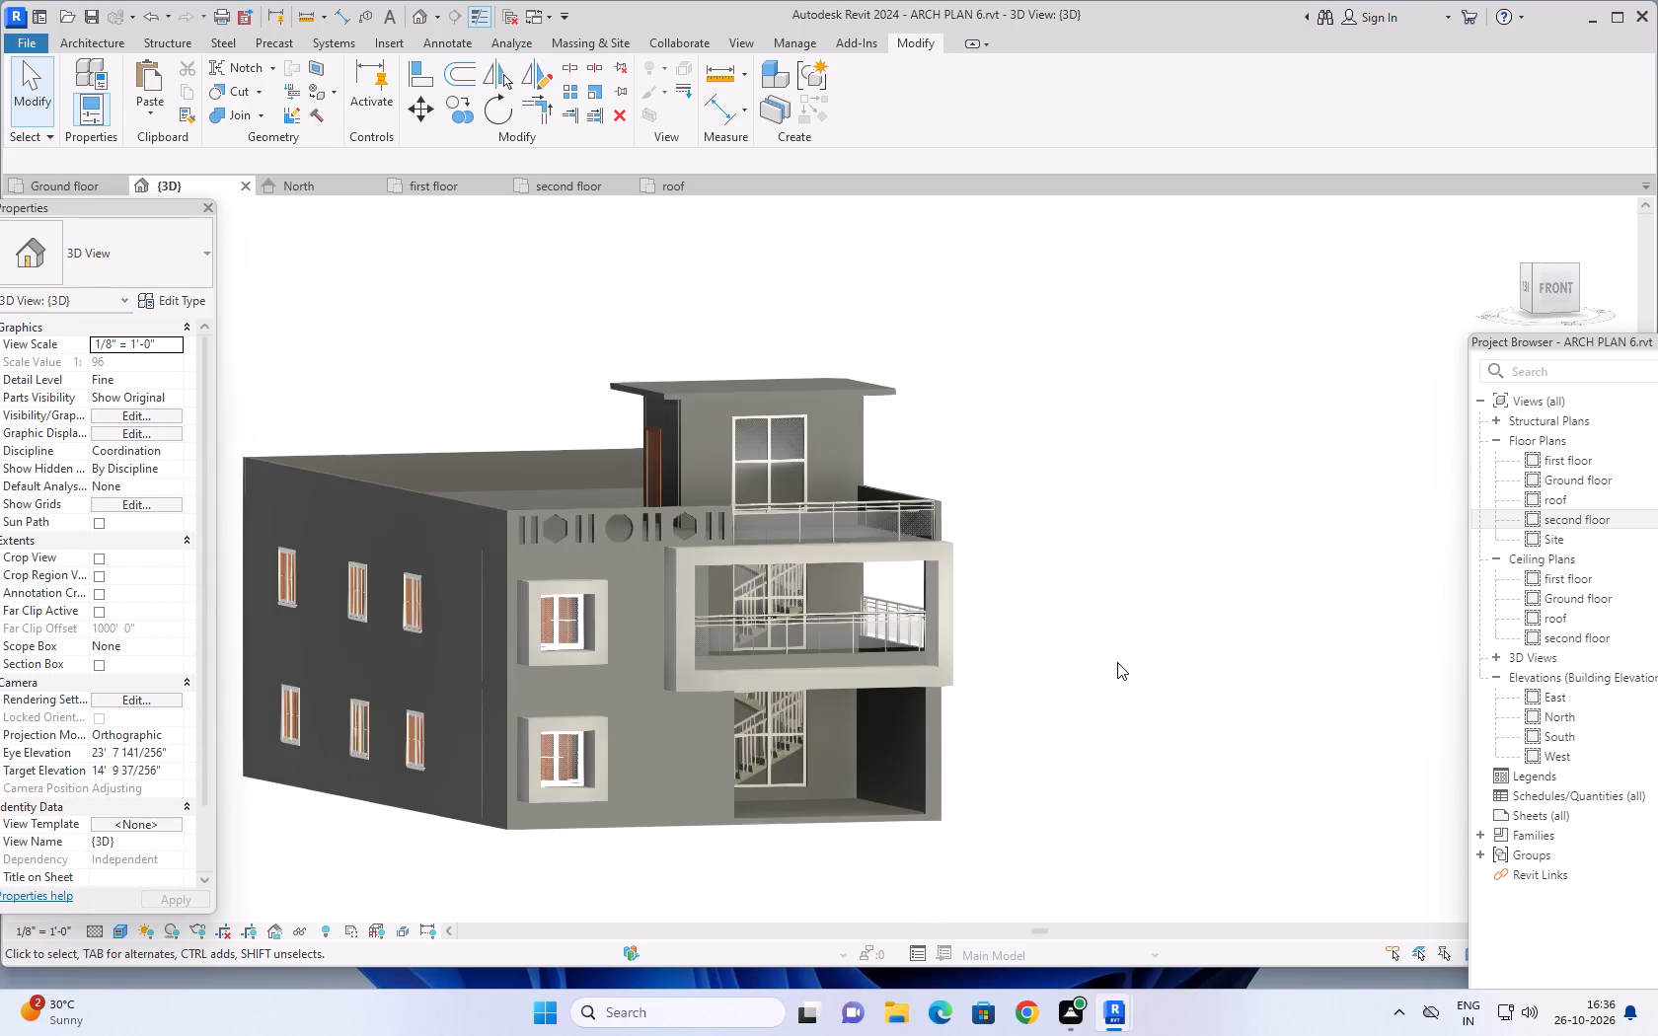
middle_click_drag(1109, 662, 1073, 675, "shift")
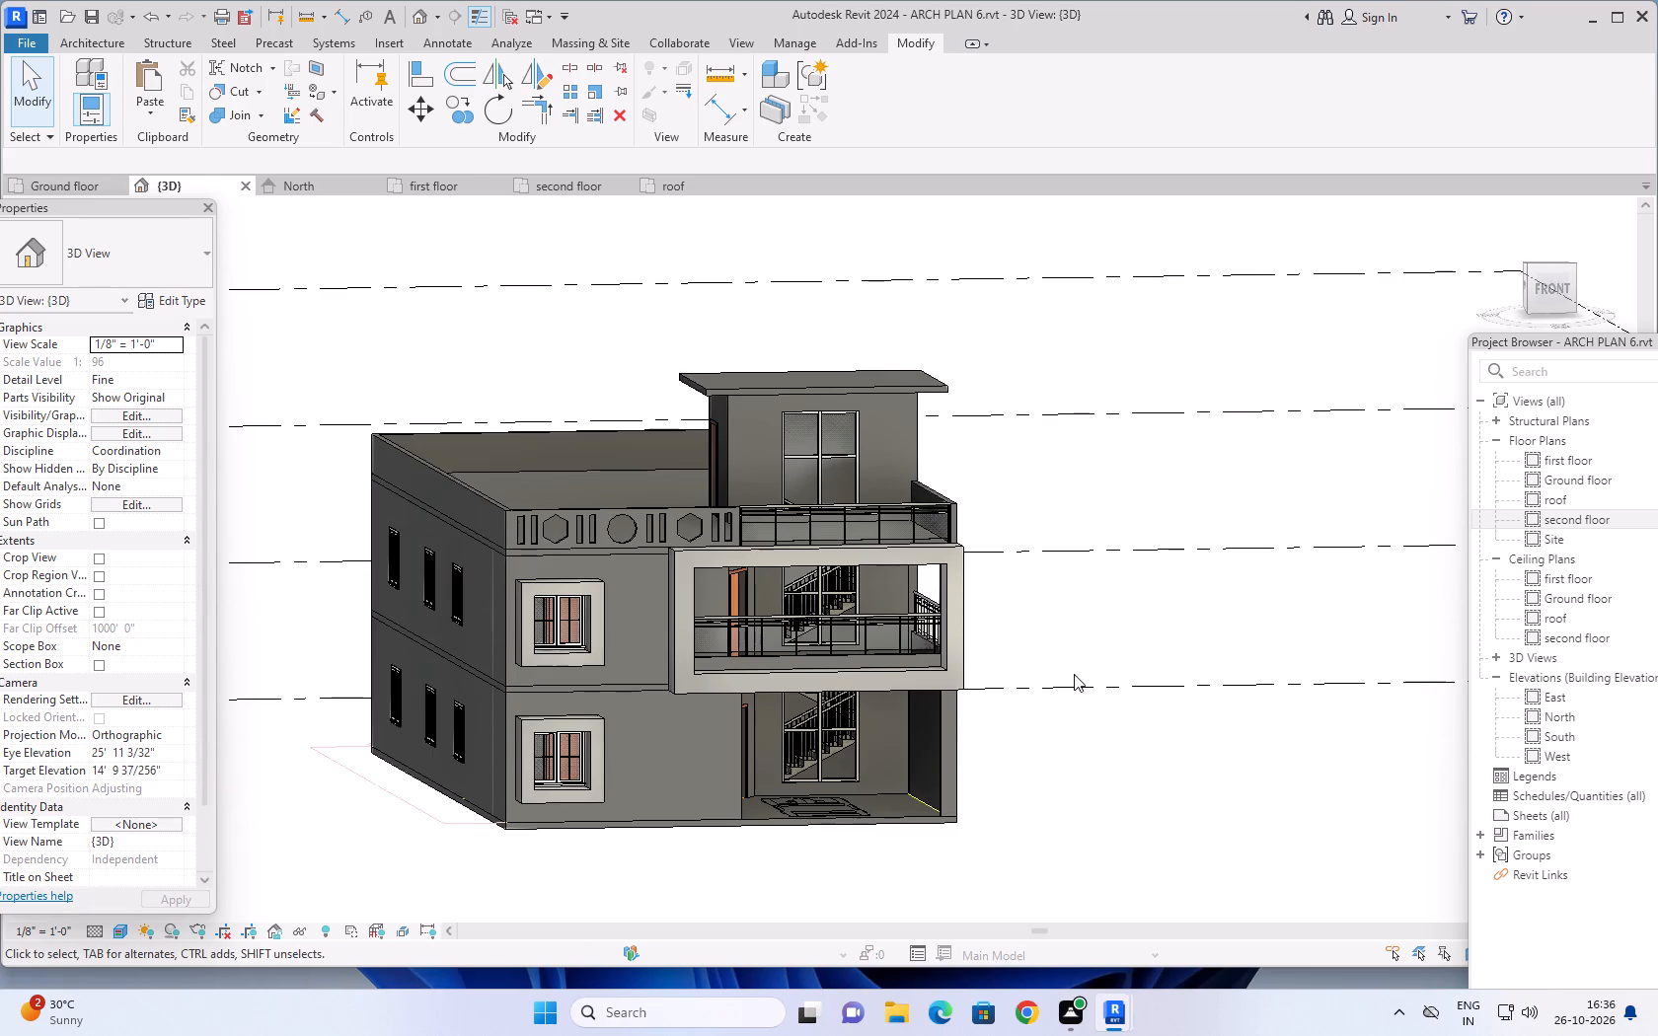
middle_click_drag(1066, 711, 1129, 710, "shift")
middle_click_drag(1097, 678, 1158, 673)
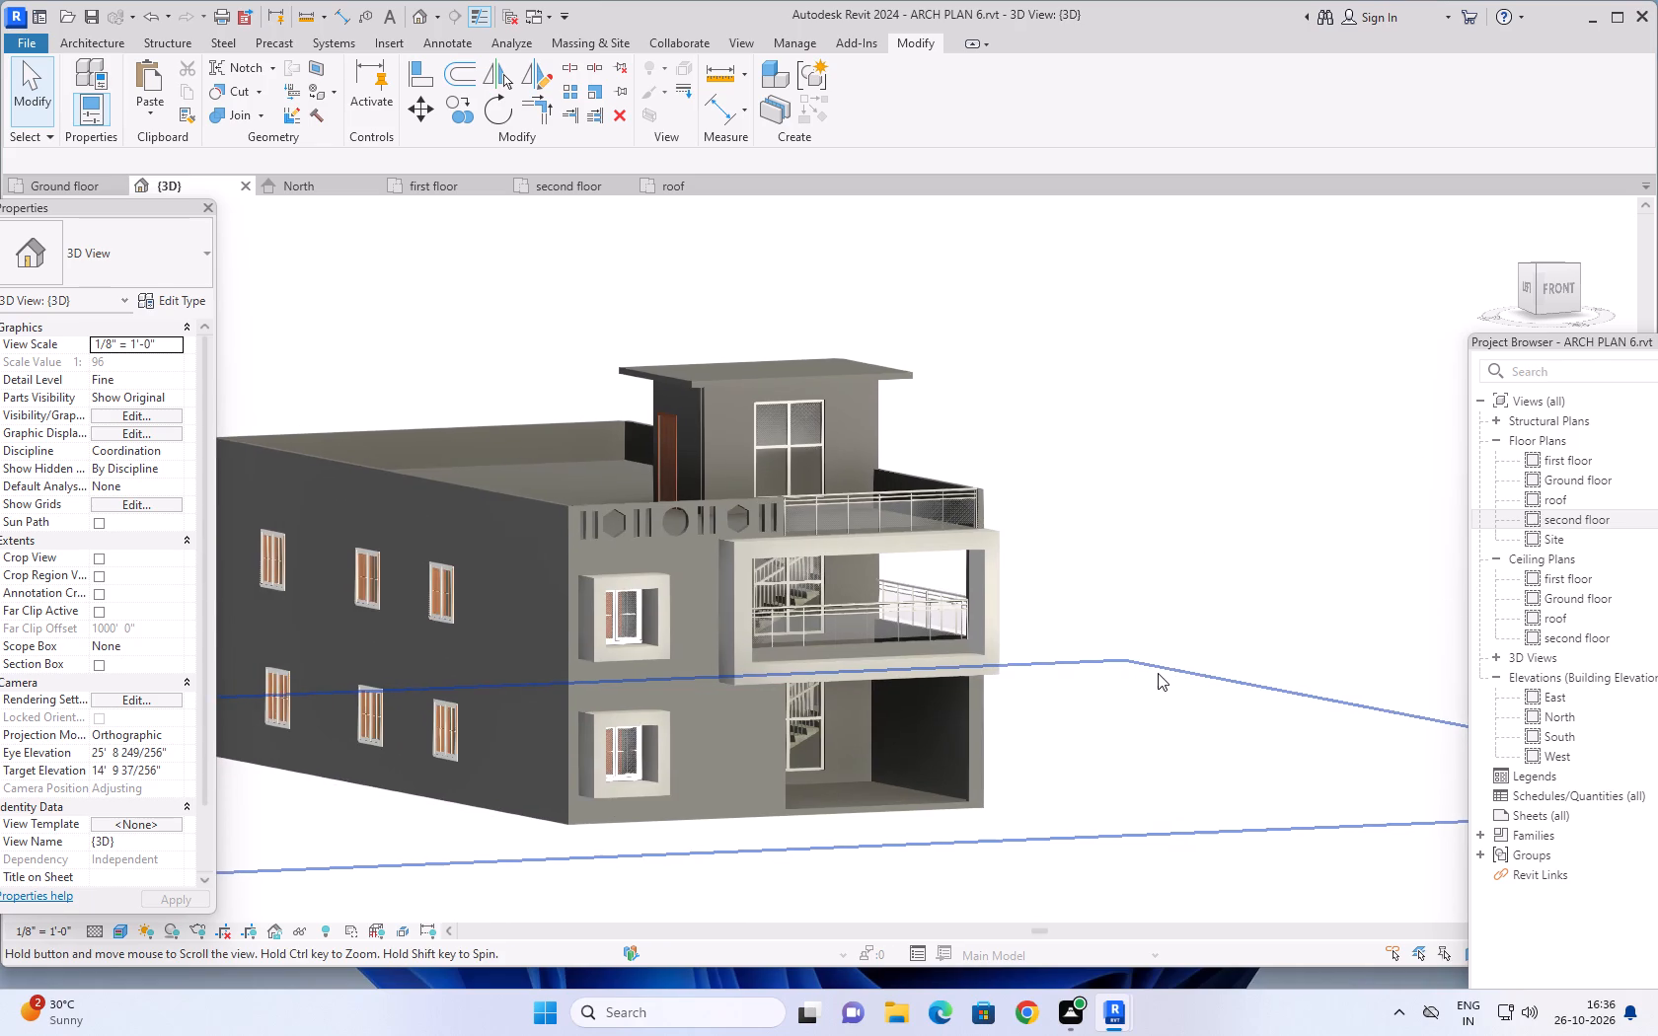
scroll(1105, 656, "up", 1)
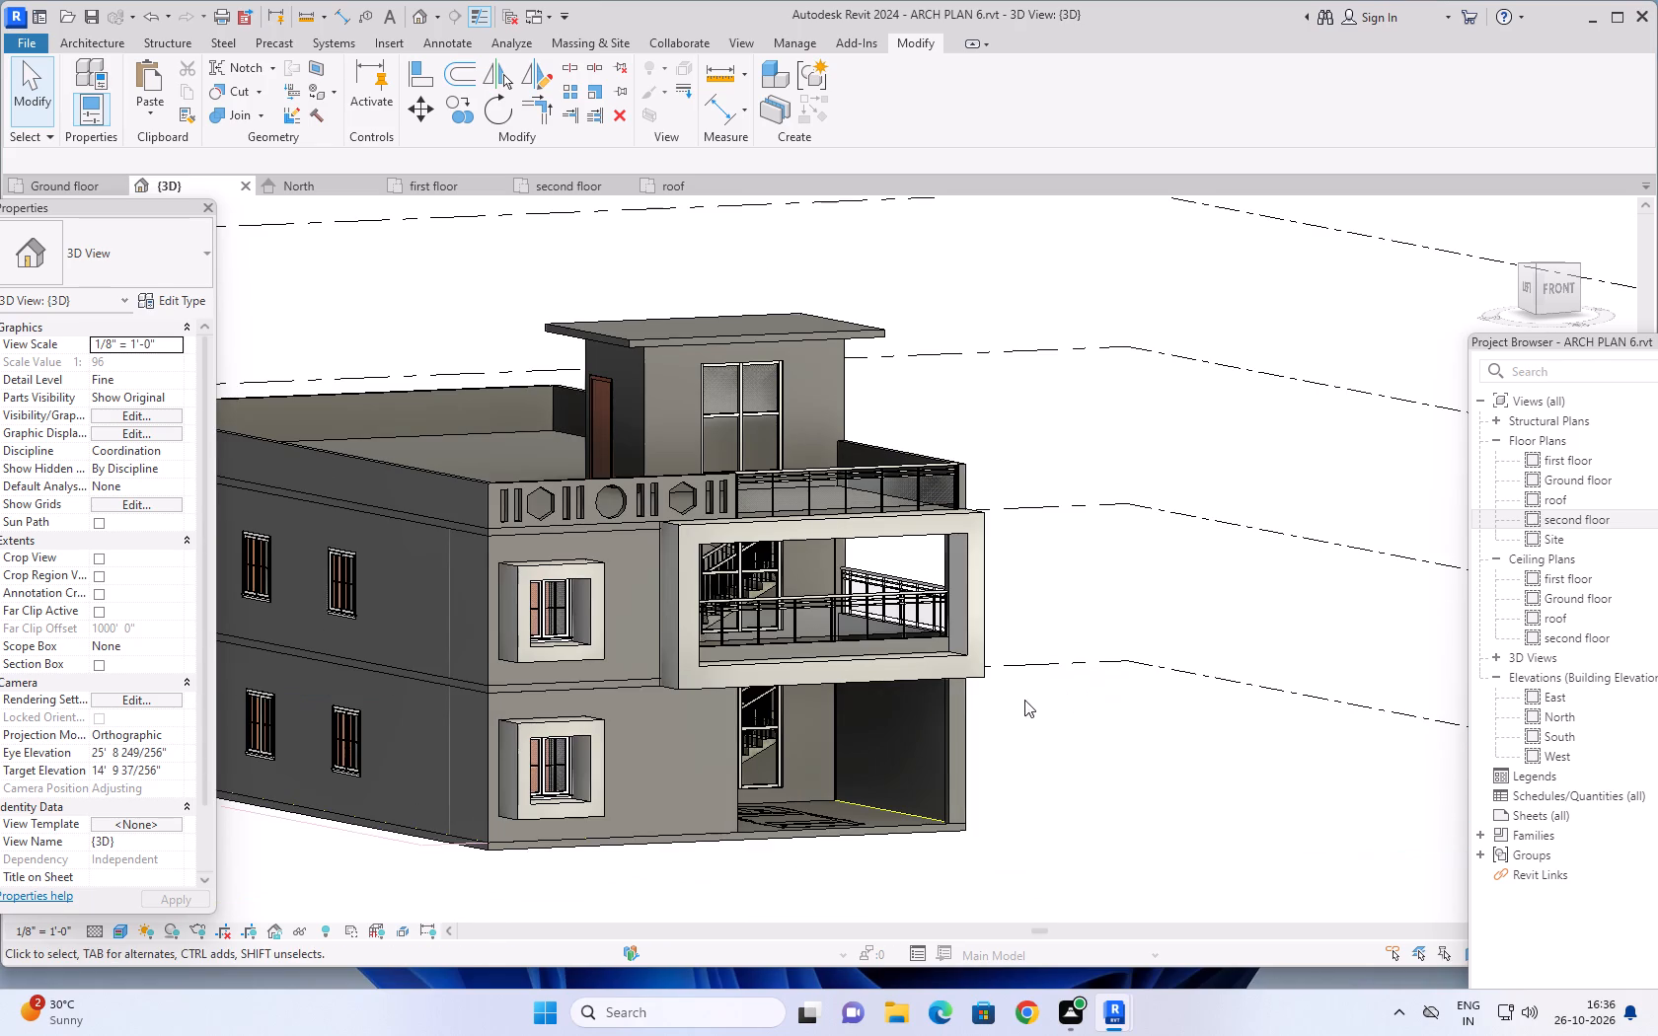
middle_click_drag(1089, 723, 1127, 690)
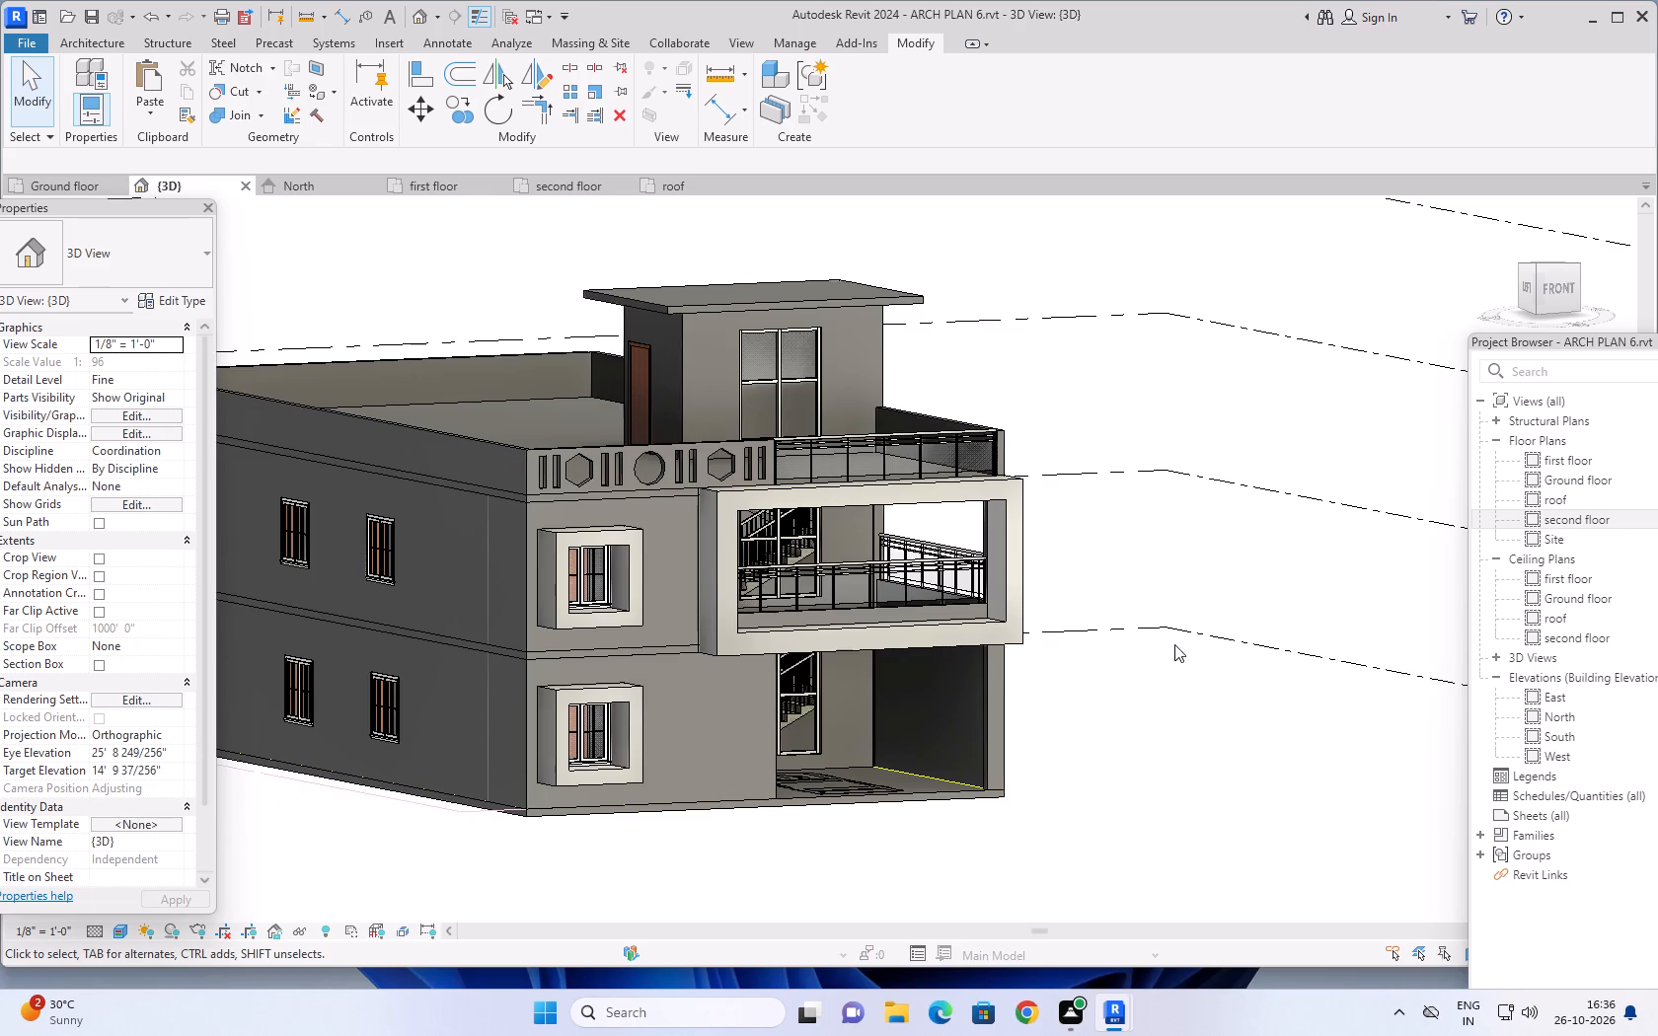
middle_click_drag(1129, 692, 1171, 670)
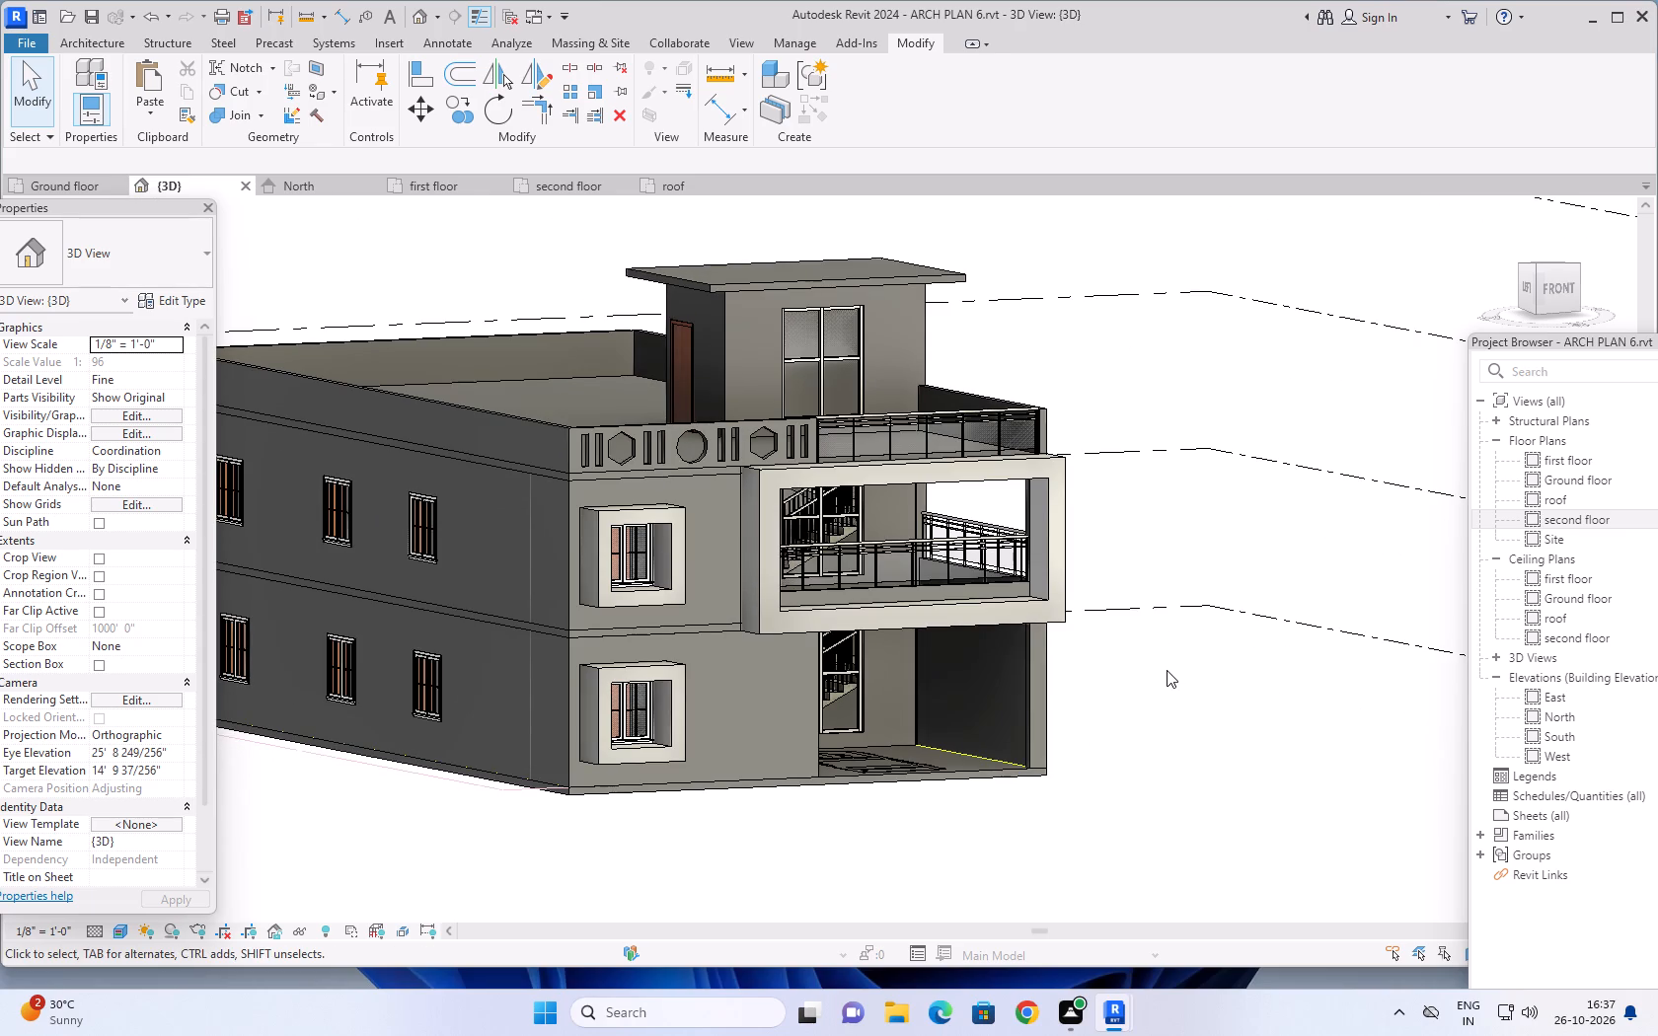
Examine the whole house from raised, low and oblique angles, checking how the parapet cut-outs and projecting frames look on the facade.
scroll(1168, 666, "down", 1)
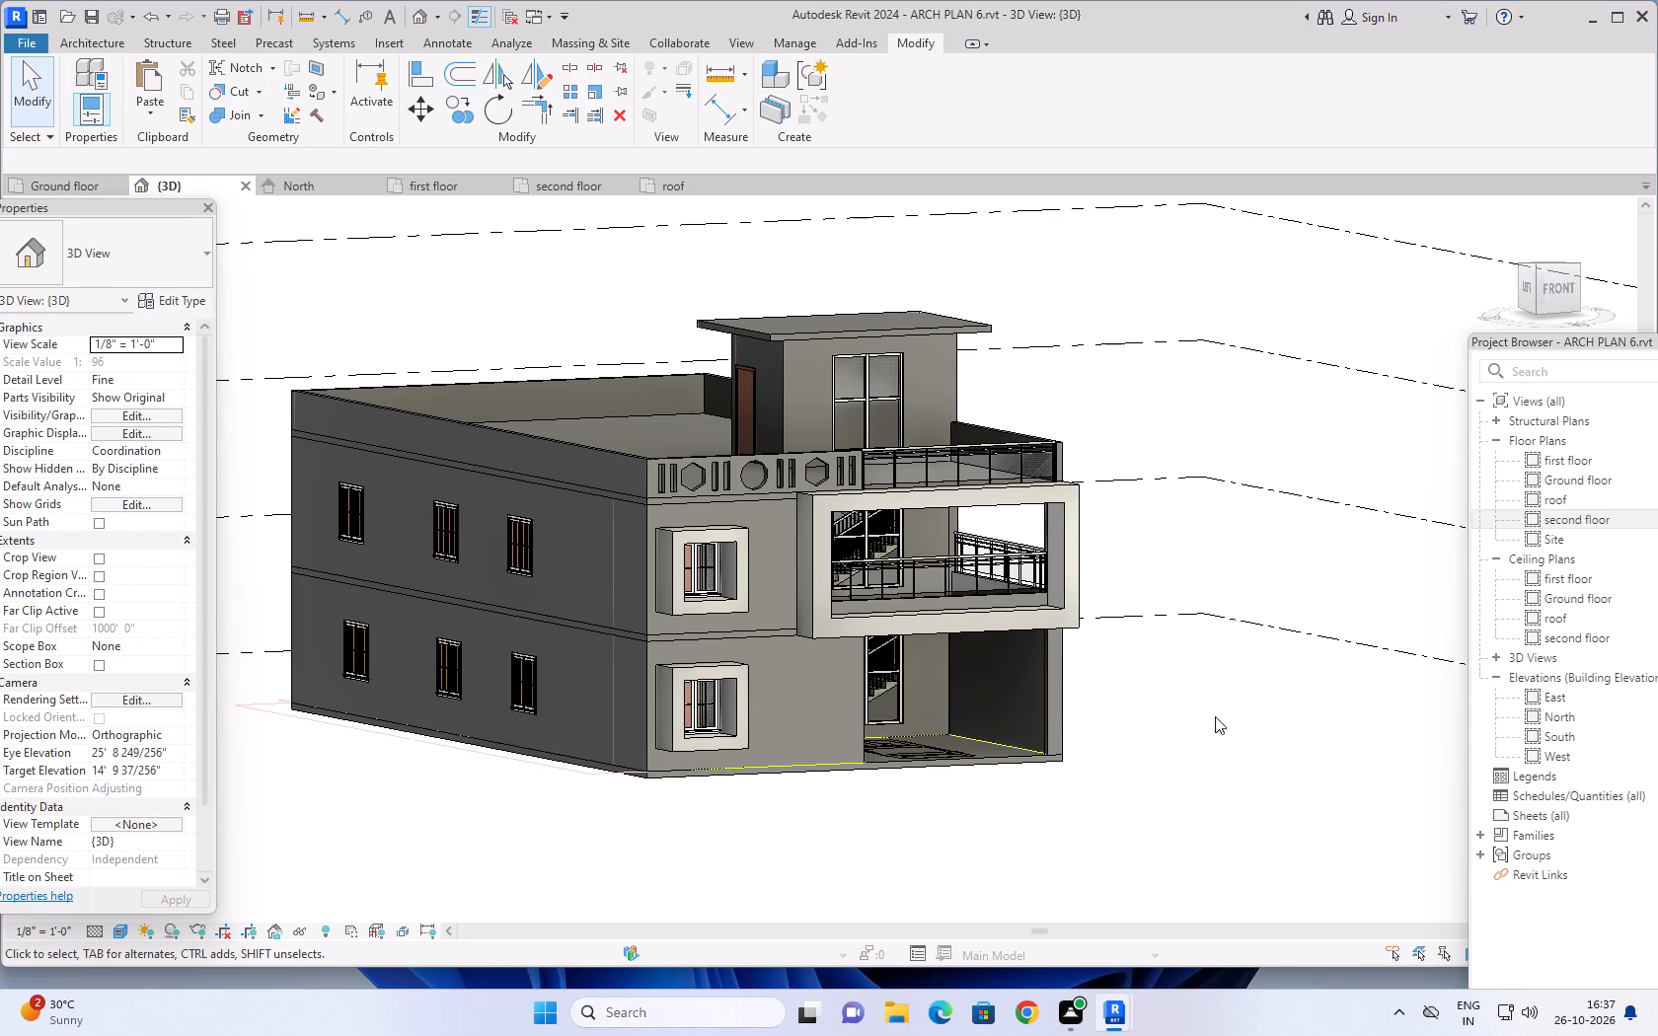
middle_click_drag(1214, 713, 1205, 704)
middle_click_drag(1203, 637, 1186, 696)
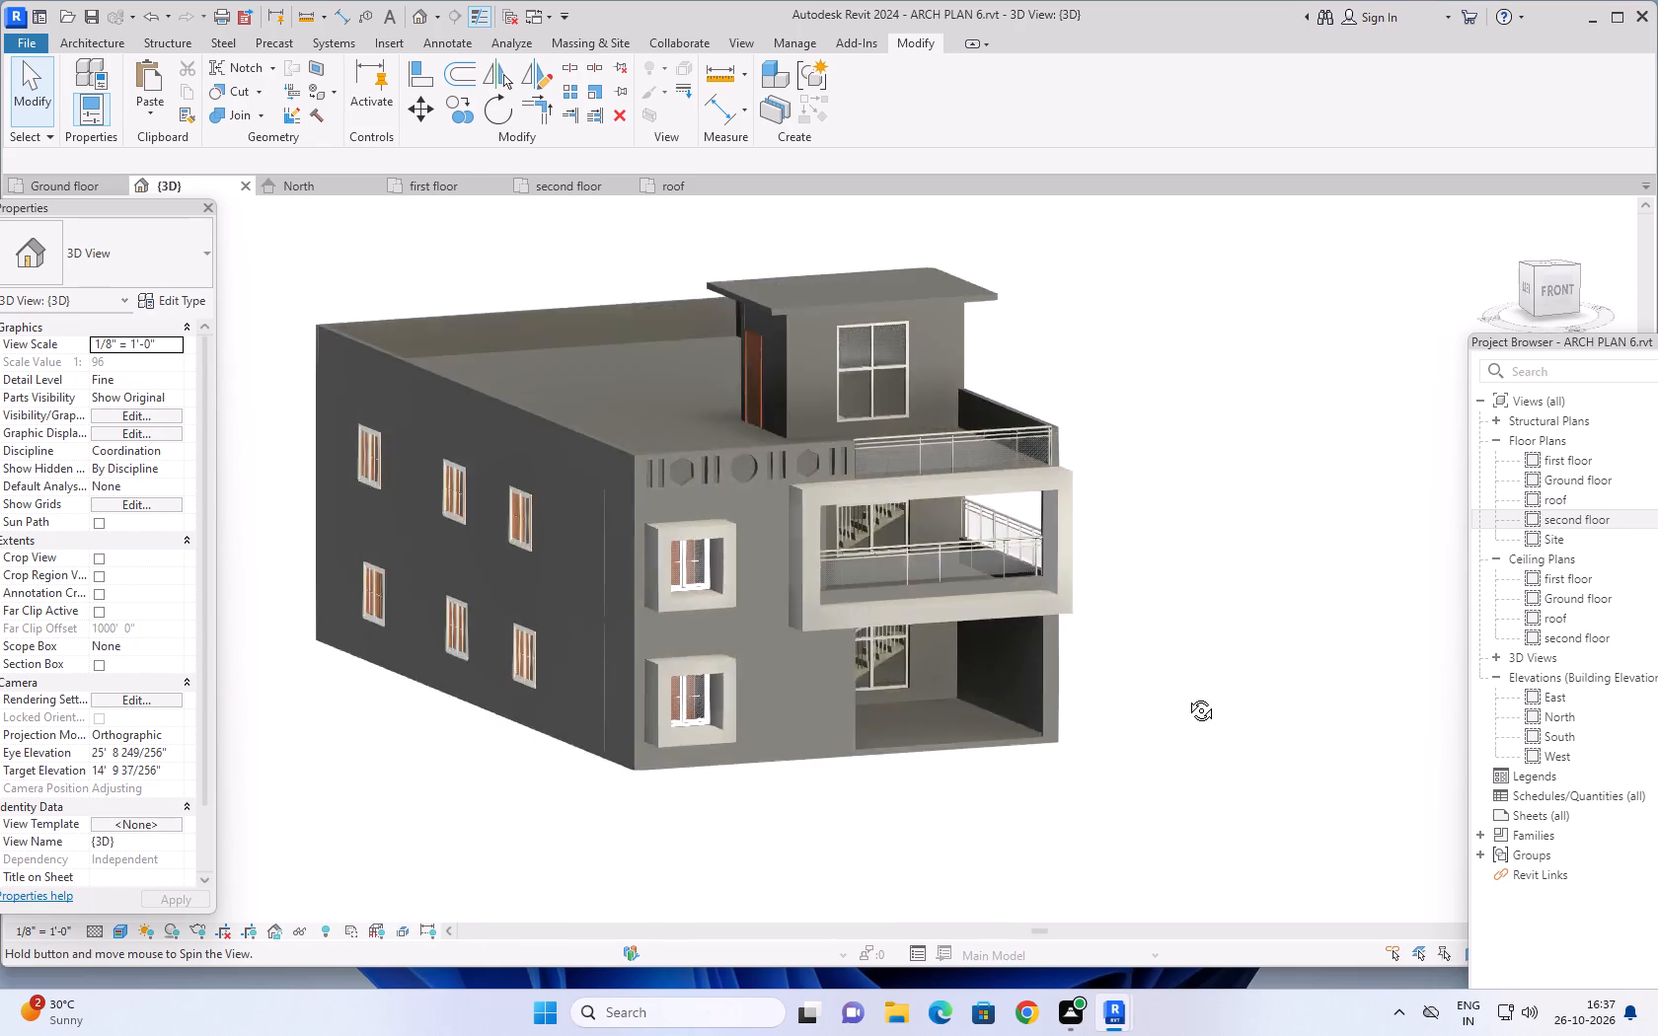
middle_click_drag(1186, 696, 1179, 772)
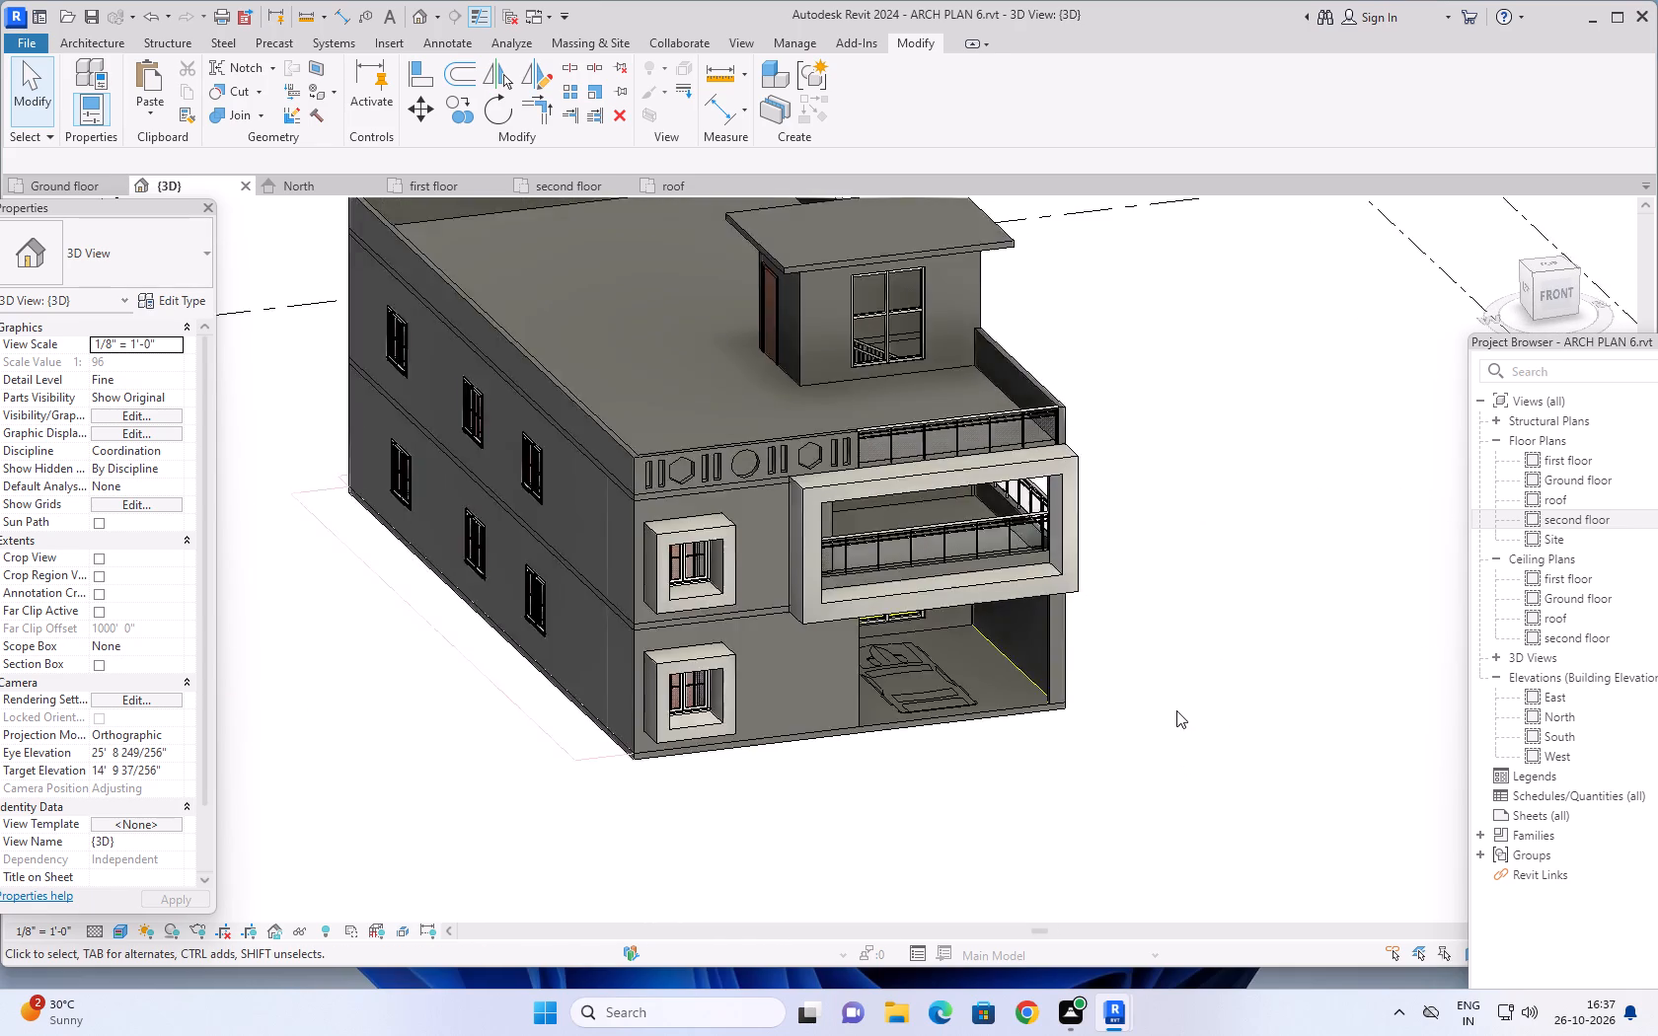
scroll(1176, 710, "down", 2)
middle_click_drag(1210, 673, 1200, 688)
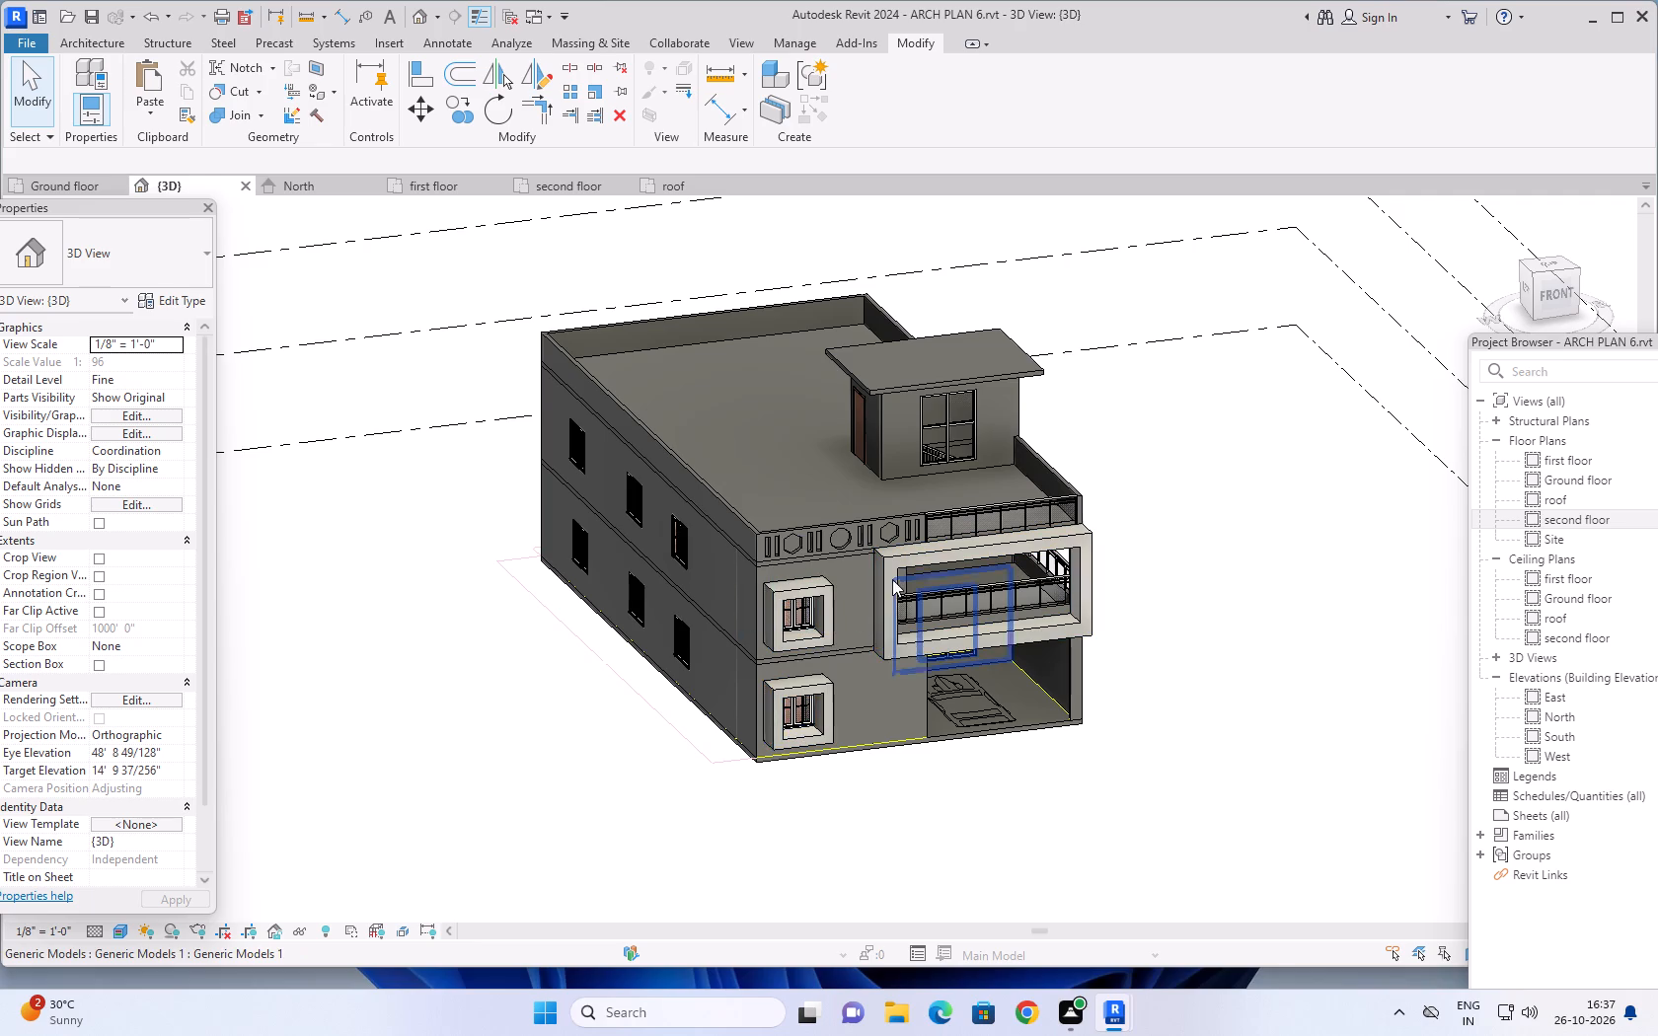
middle_click_drag(602, 776, 641, 759, "shift")
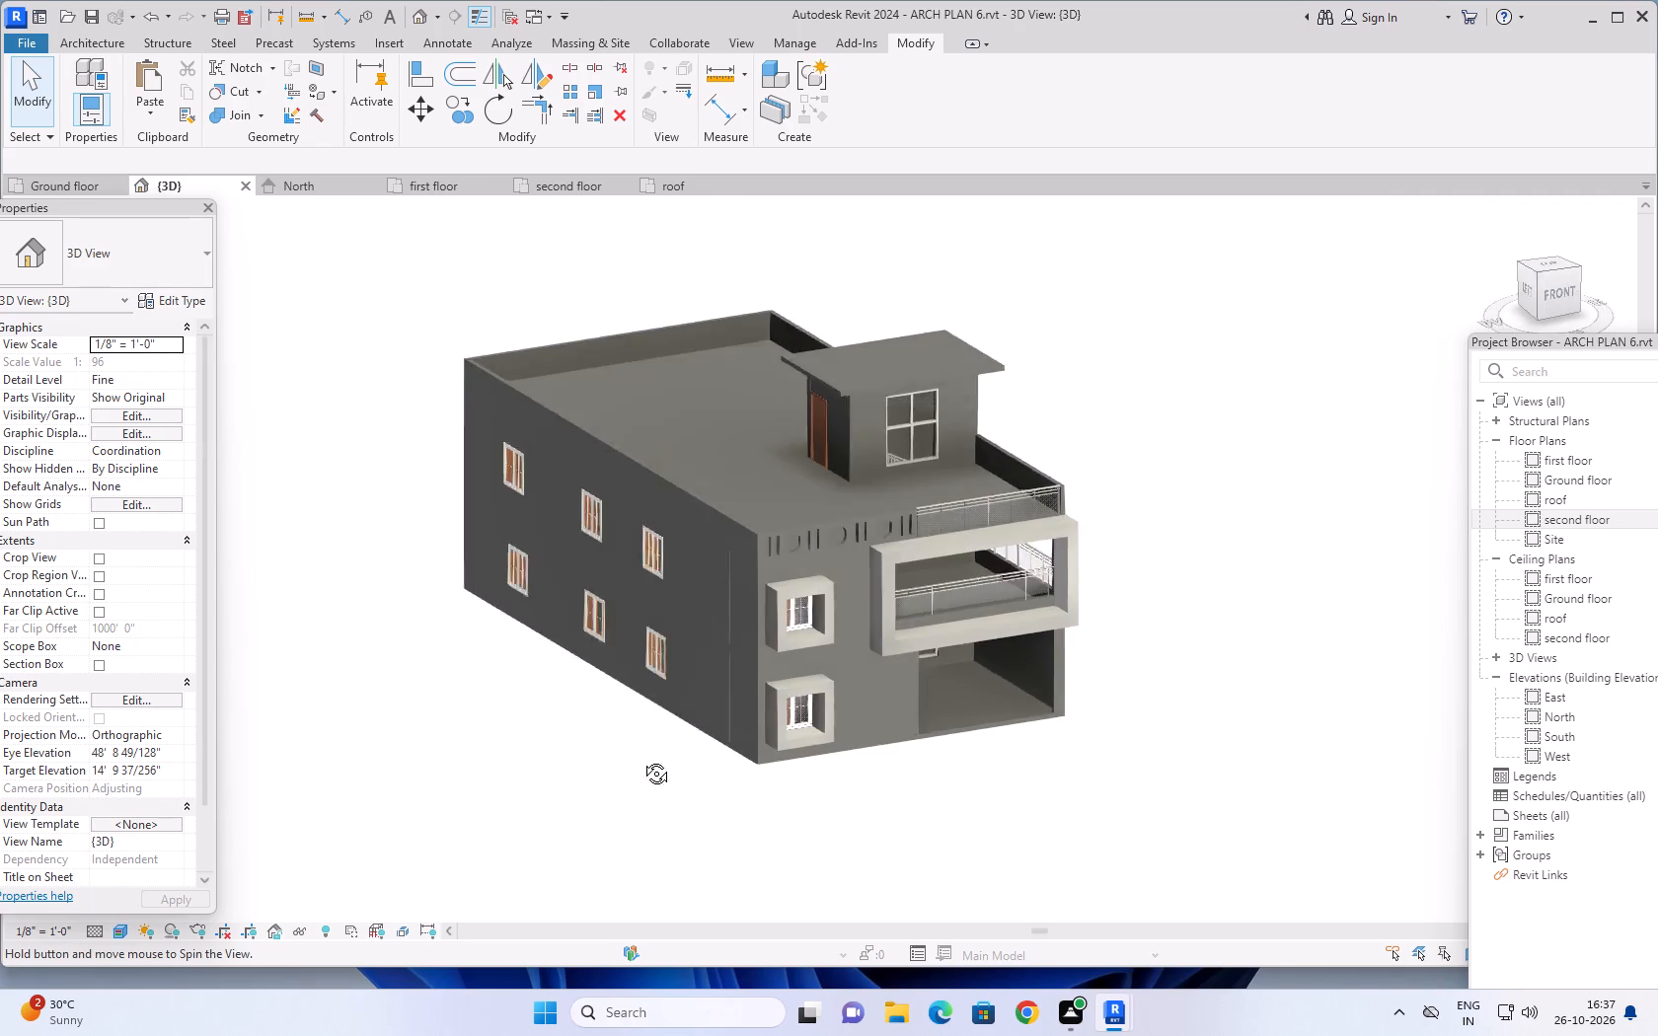
middle_click_drag(641, 759, 706, 710, "shift")
scroll(948, 714, "down", 1)
middle_click_drag(1079, 631, 1077, 631)
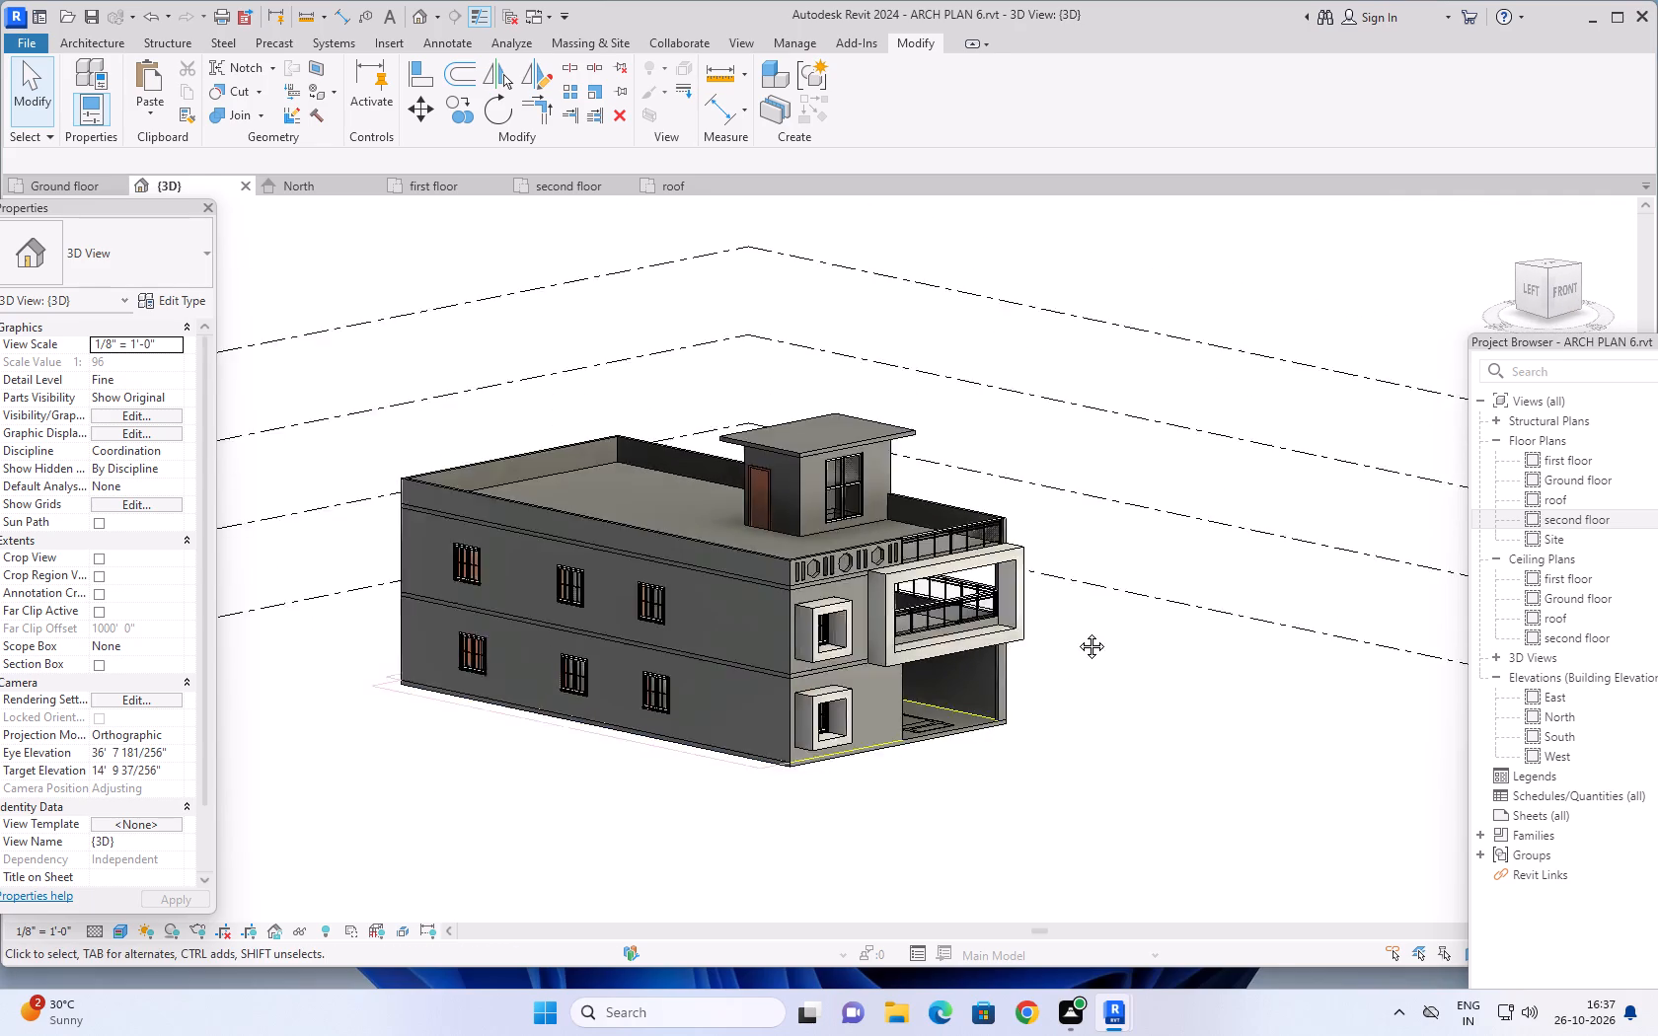
middle_click_drag(1077, 631, 1050, 657)
middle_click_drag(1070, 650, 1105, 637, "shift")
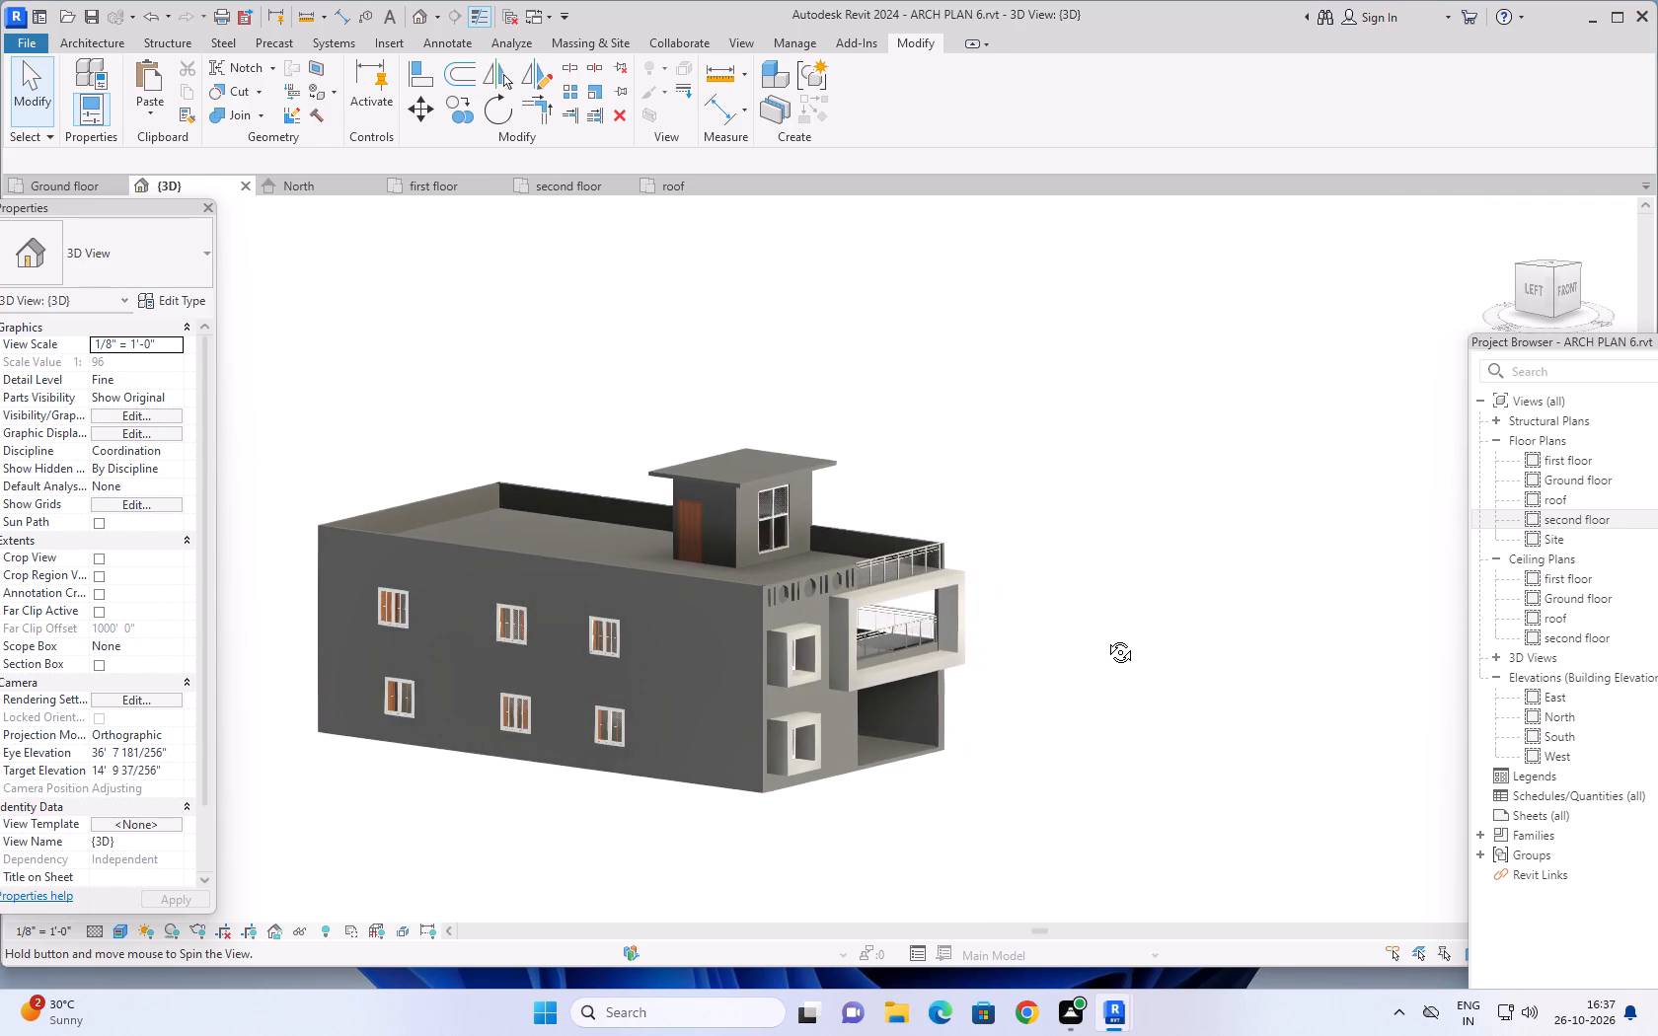
middle_click_drag(1105, 637, 913, 613, "shift")
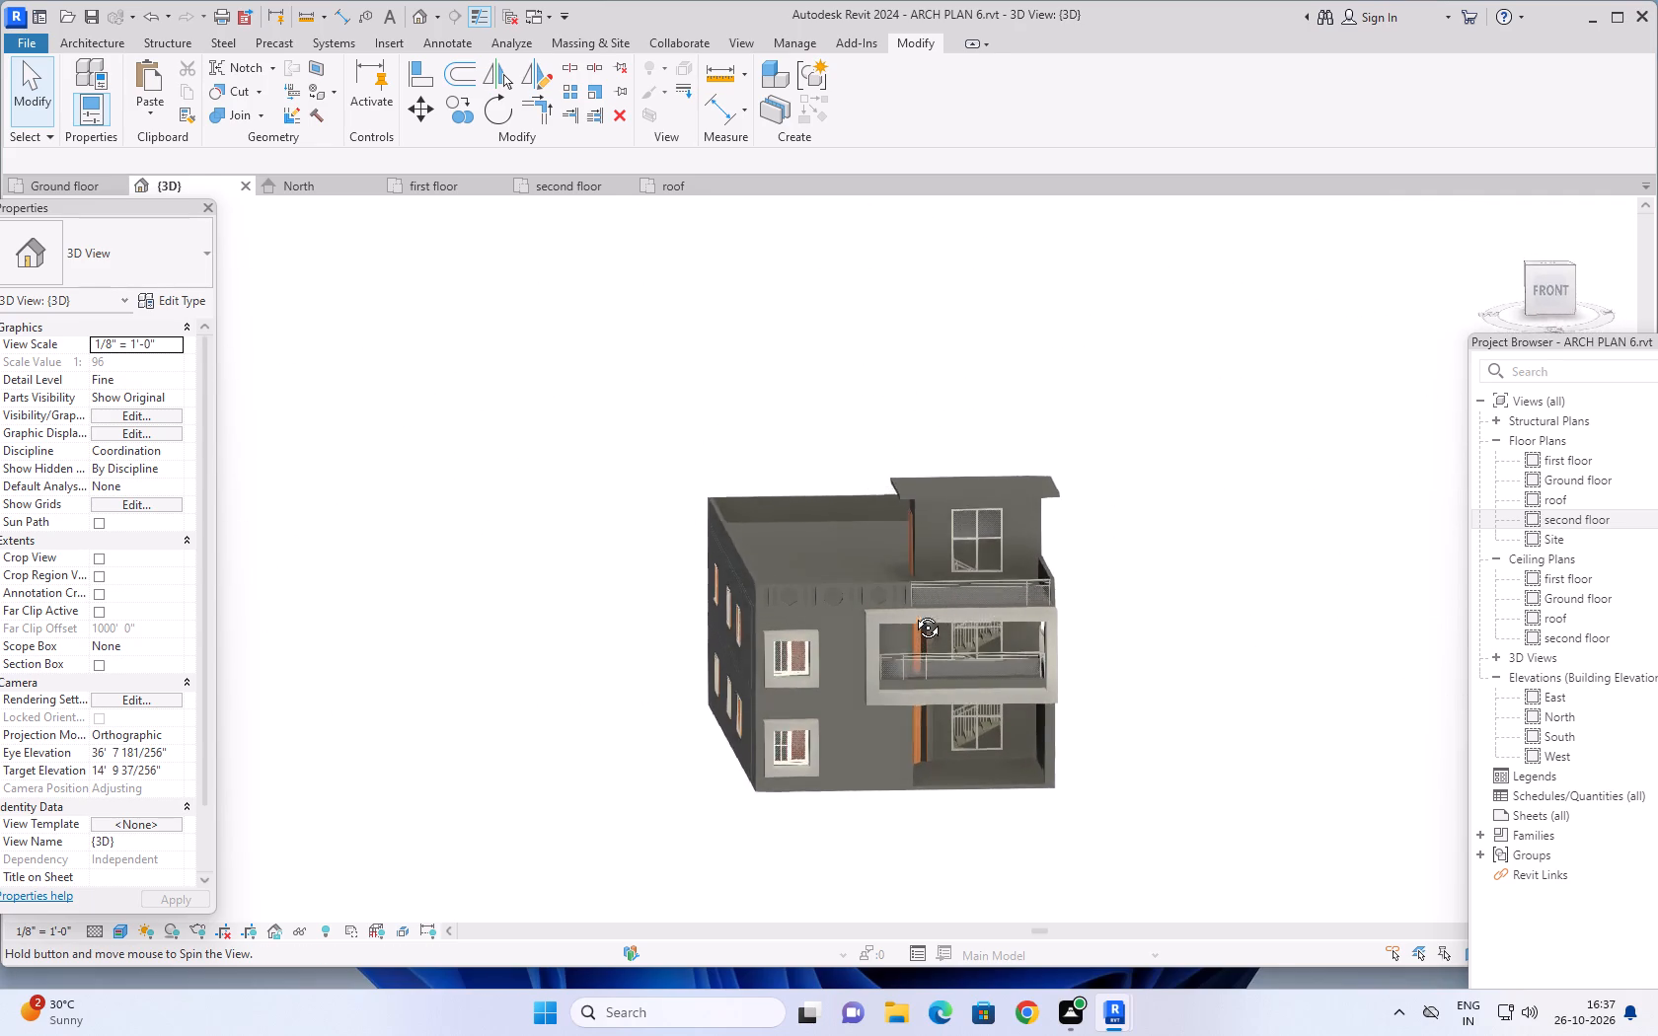
middle_click_drag(913, 613, 945, 606, "shift")
scroll(1141, 559, "down", 1)
middle_click_drag(1141, 559, 968, 608)
middle_click_drag(968, 609, 852, 703, "shift")
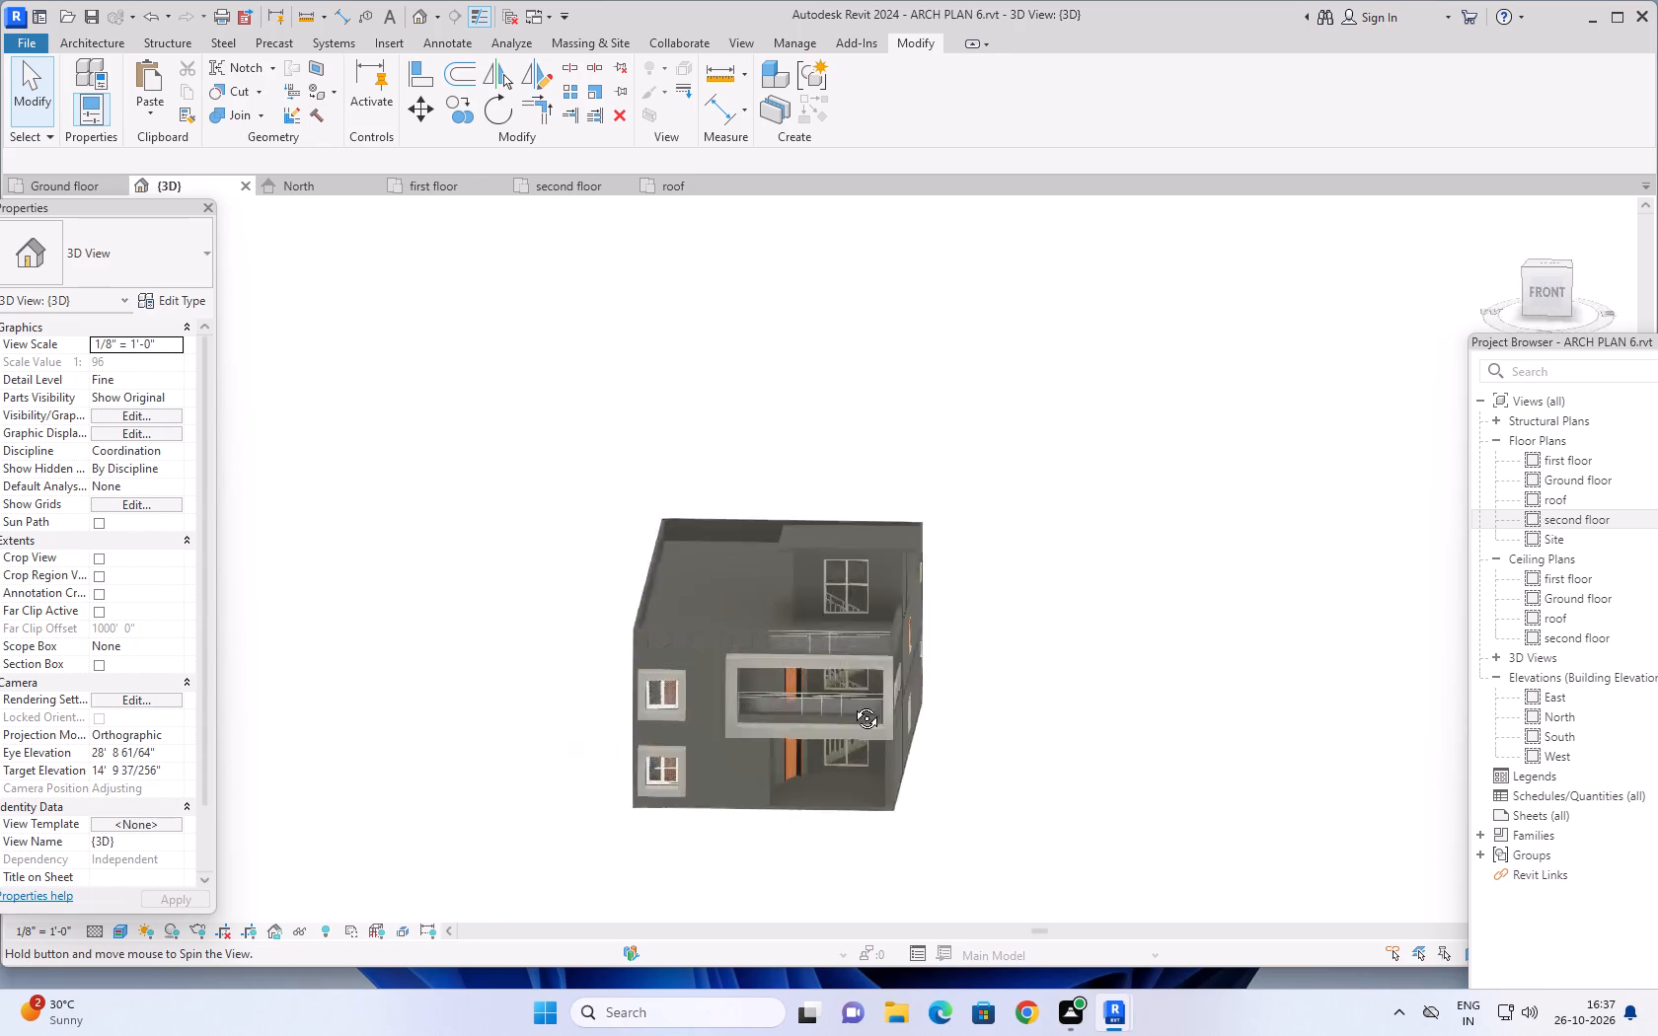
middle_click_drag(852, 703, 976, 686, "shift")
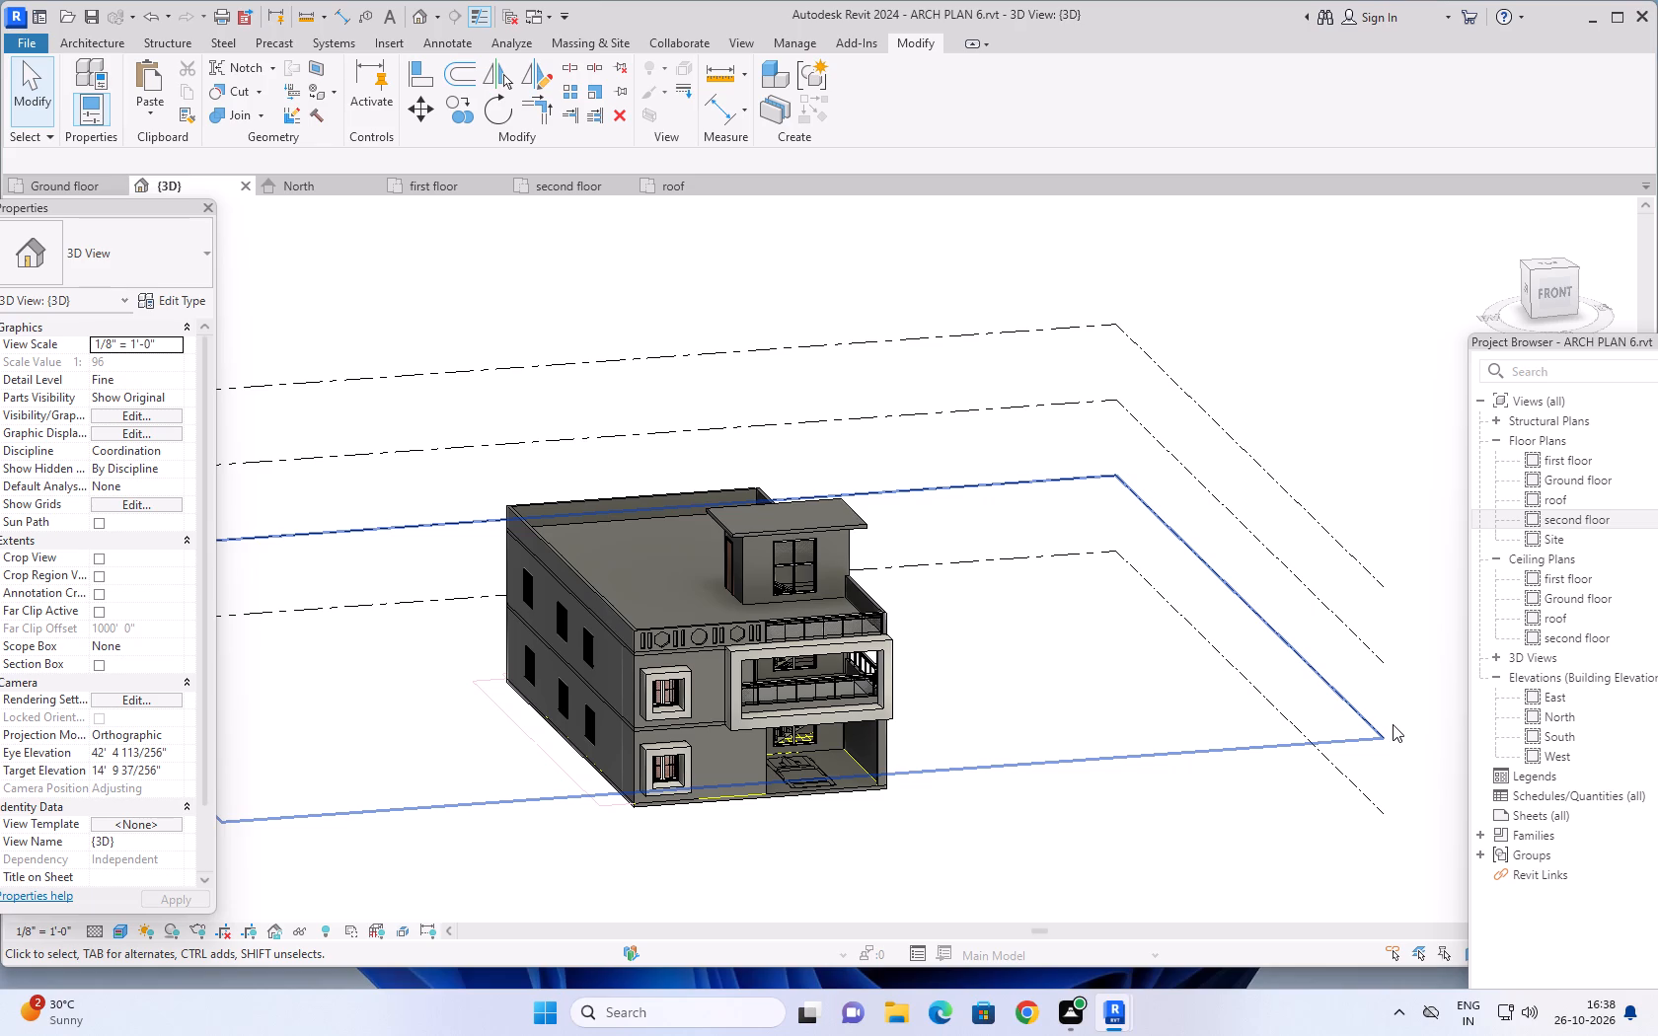
scroll(1041, 791, "down", 1)
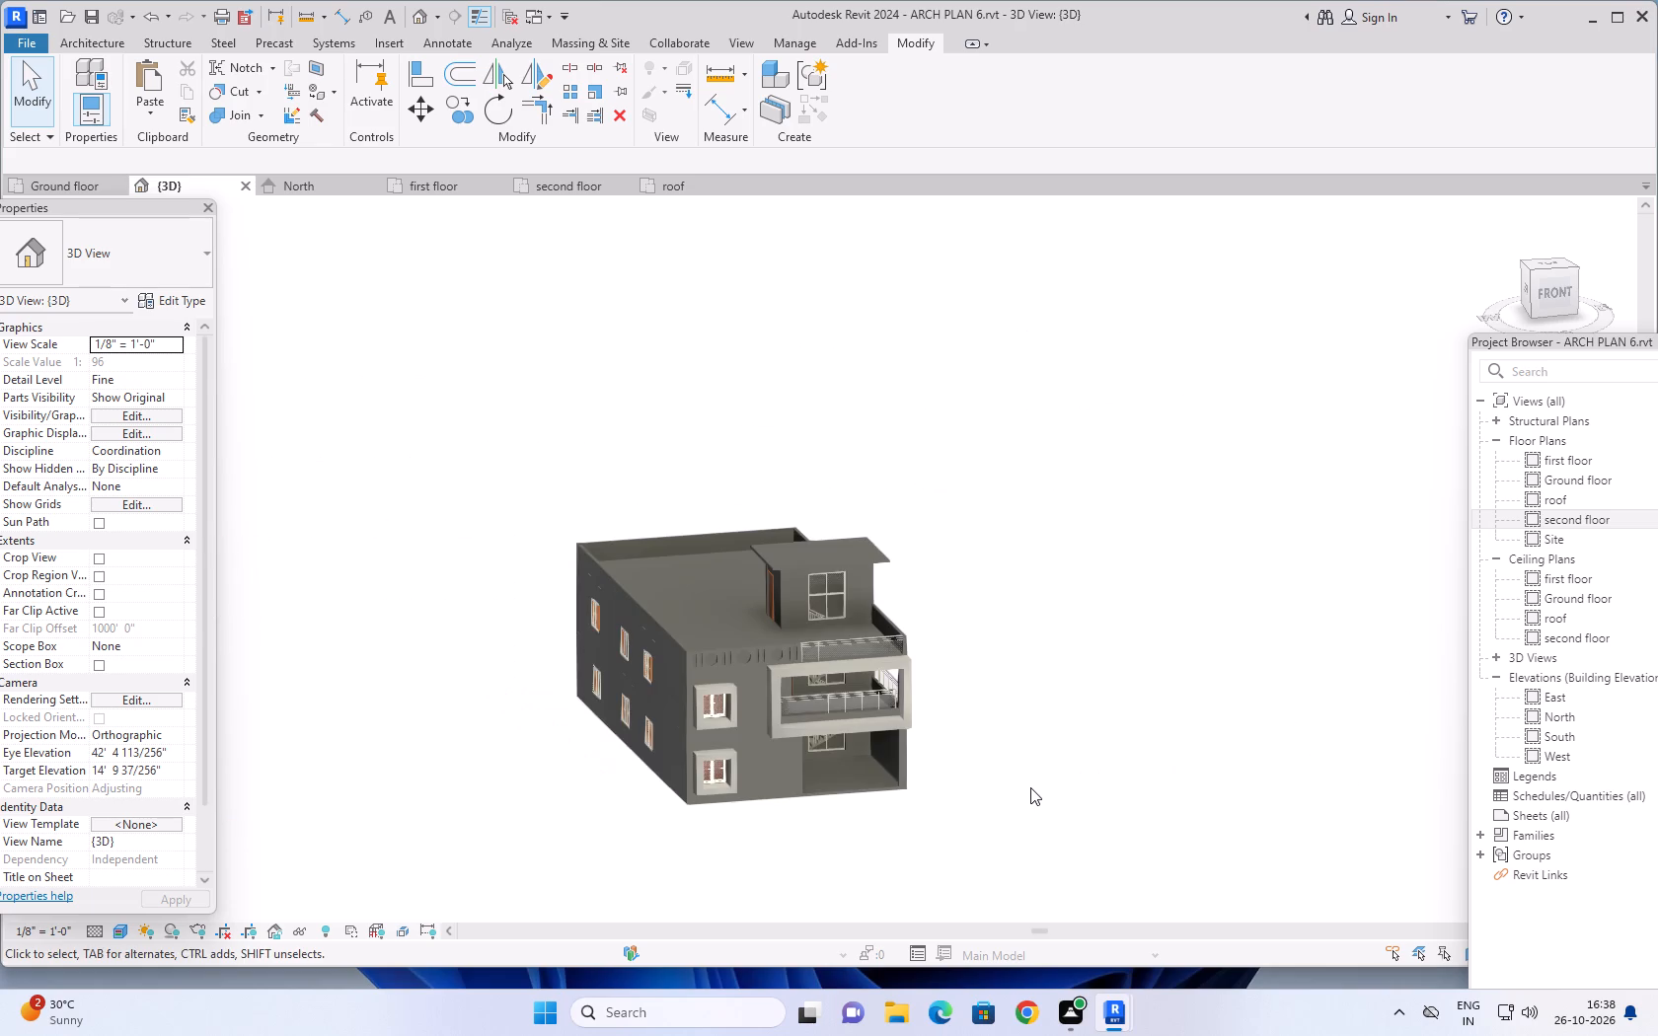
middle_click_drag(1034, 767, 1106, 739, "shift")
scroll(987, 747, "down", 2)
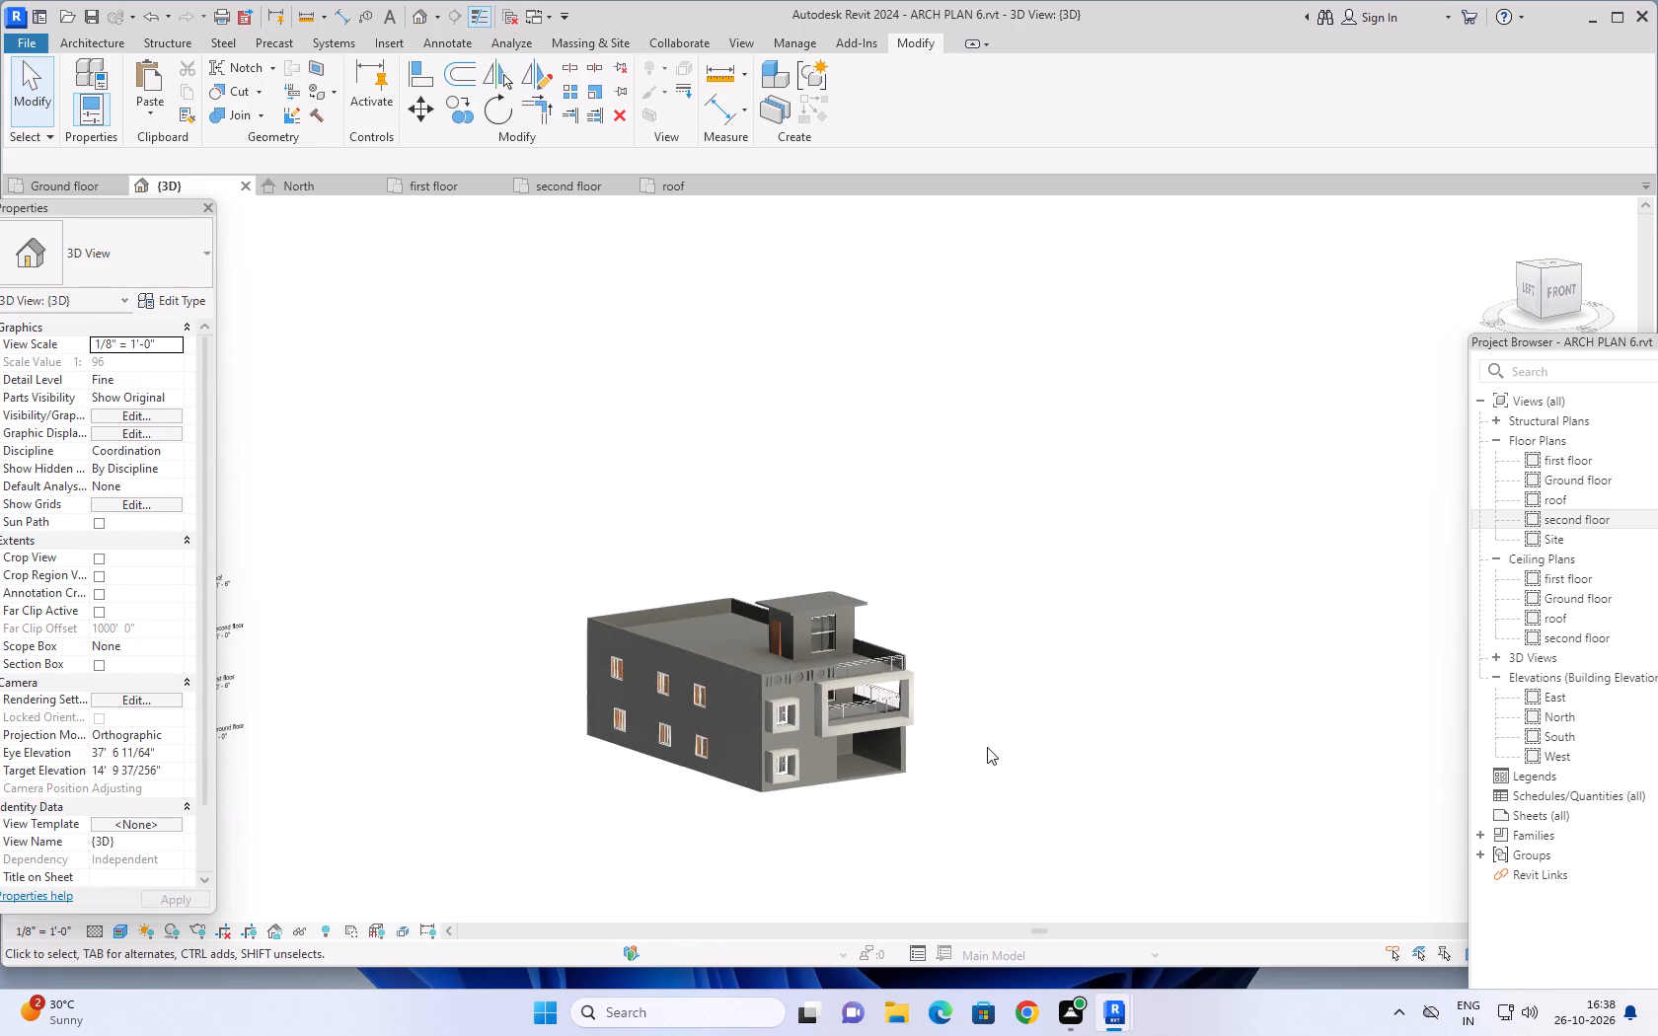
middle_click_drag(1001, 739, 1026, 727)
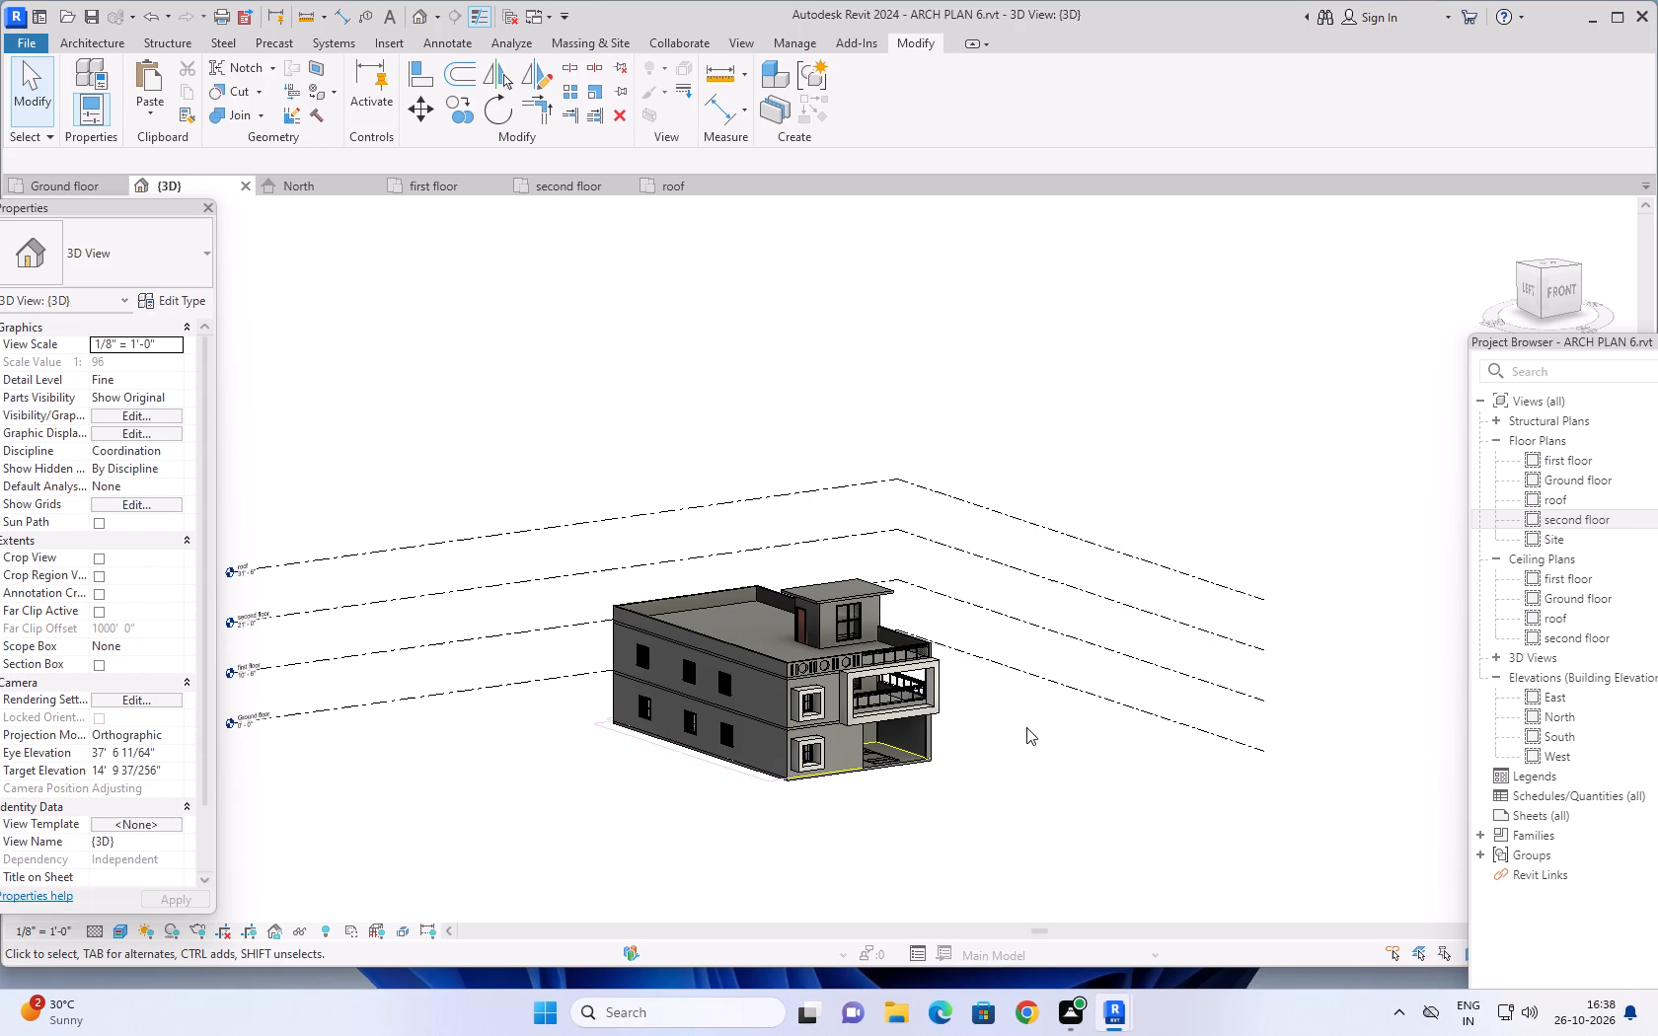
middle_click_drag(1008, 729, 1022, 720)
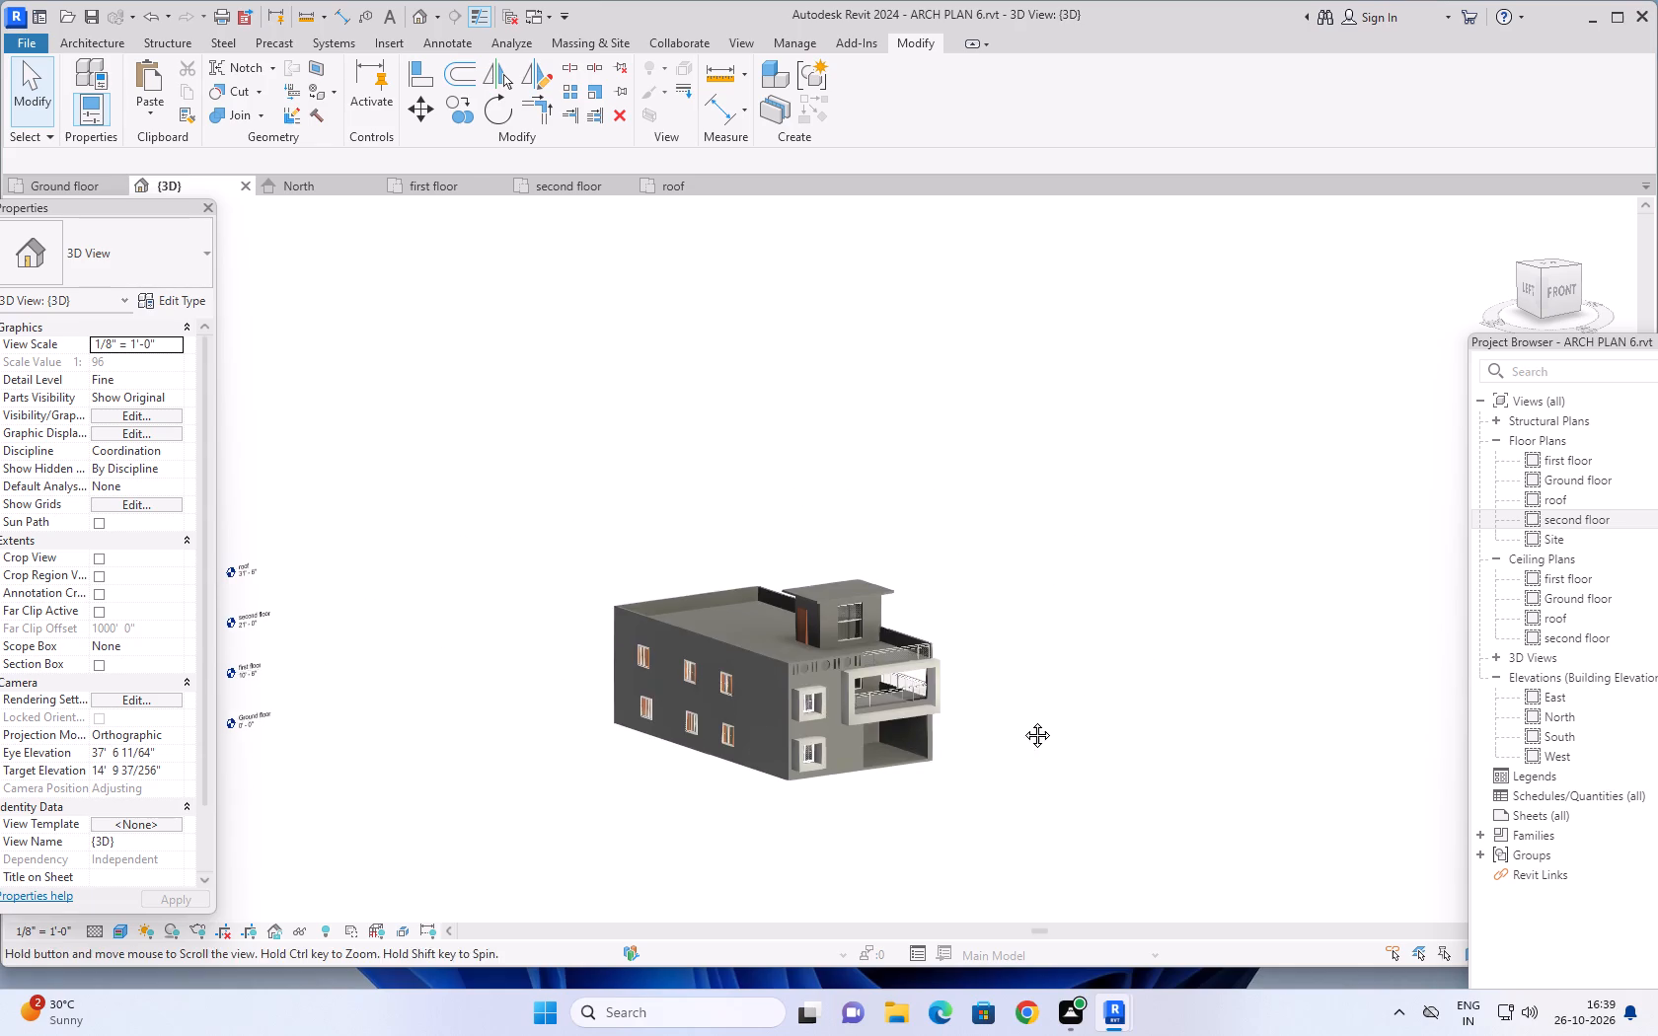
middle_click_drag(1022, 720, 1028, 719)
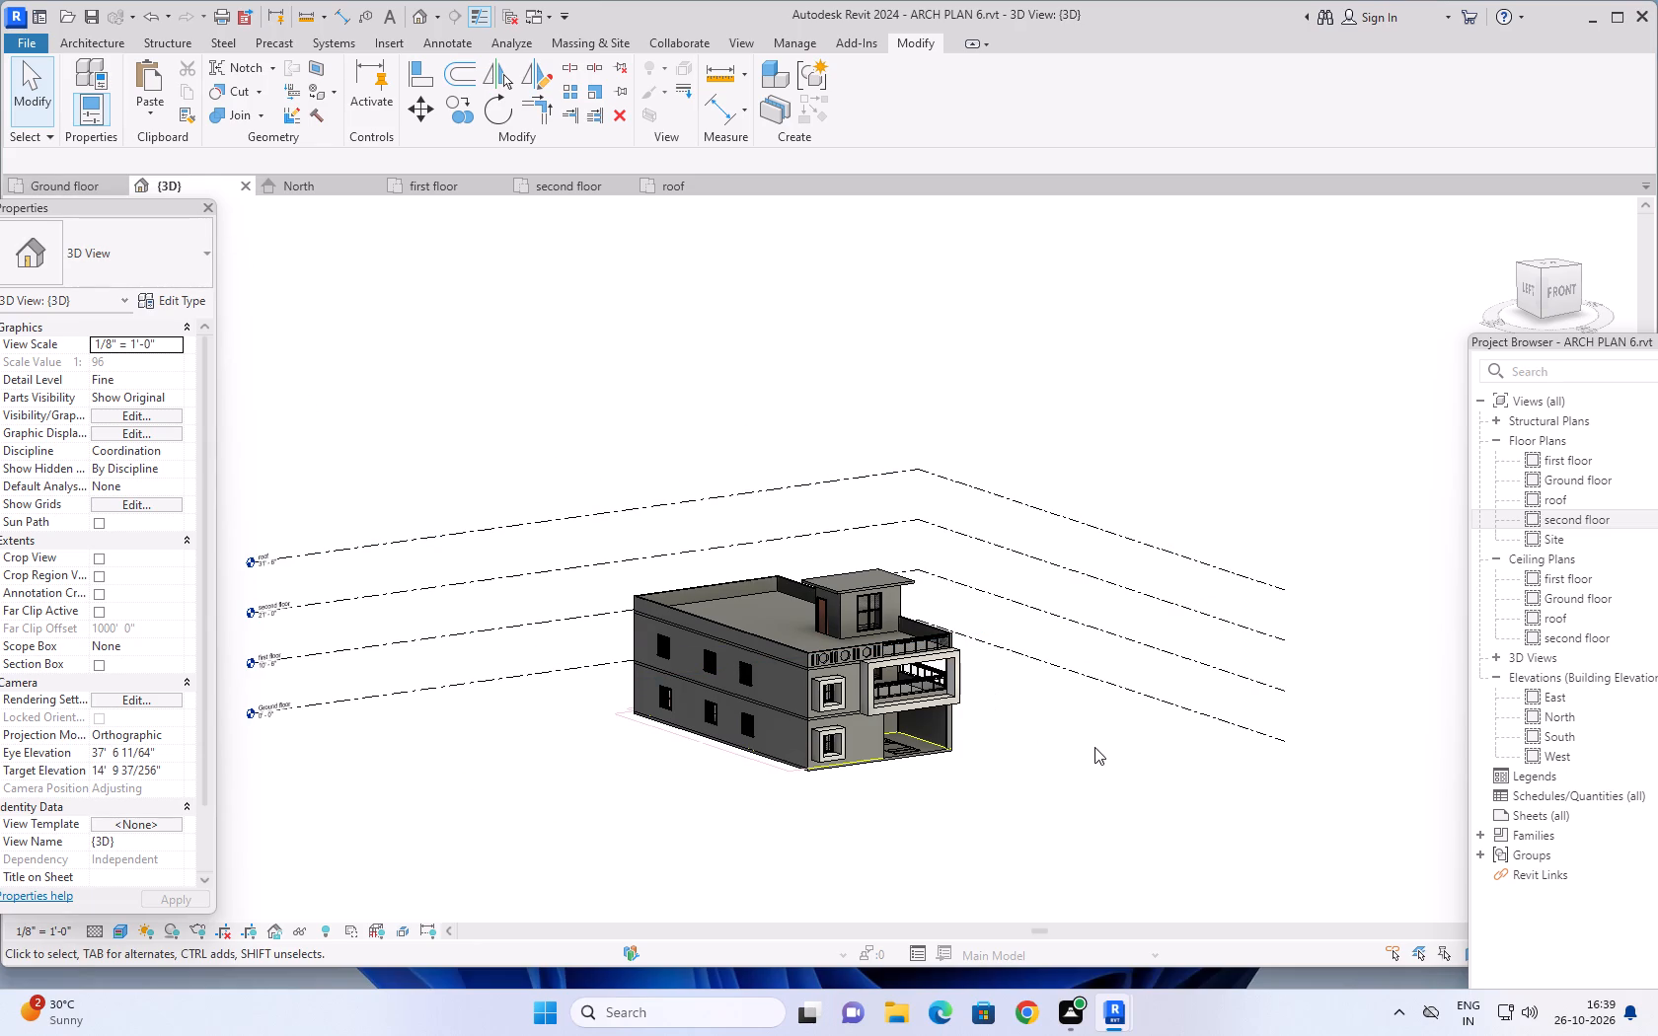
middle_click_drag(1100, 747, 809, 744, "shift")
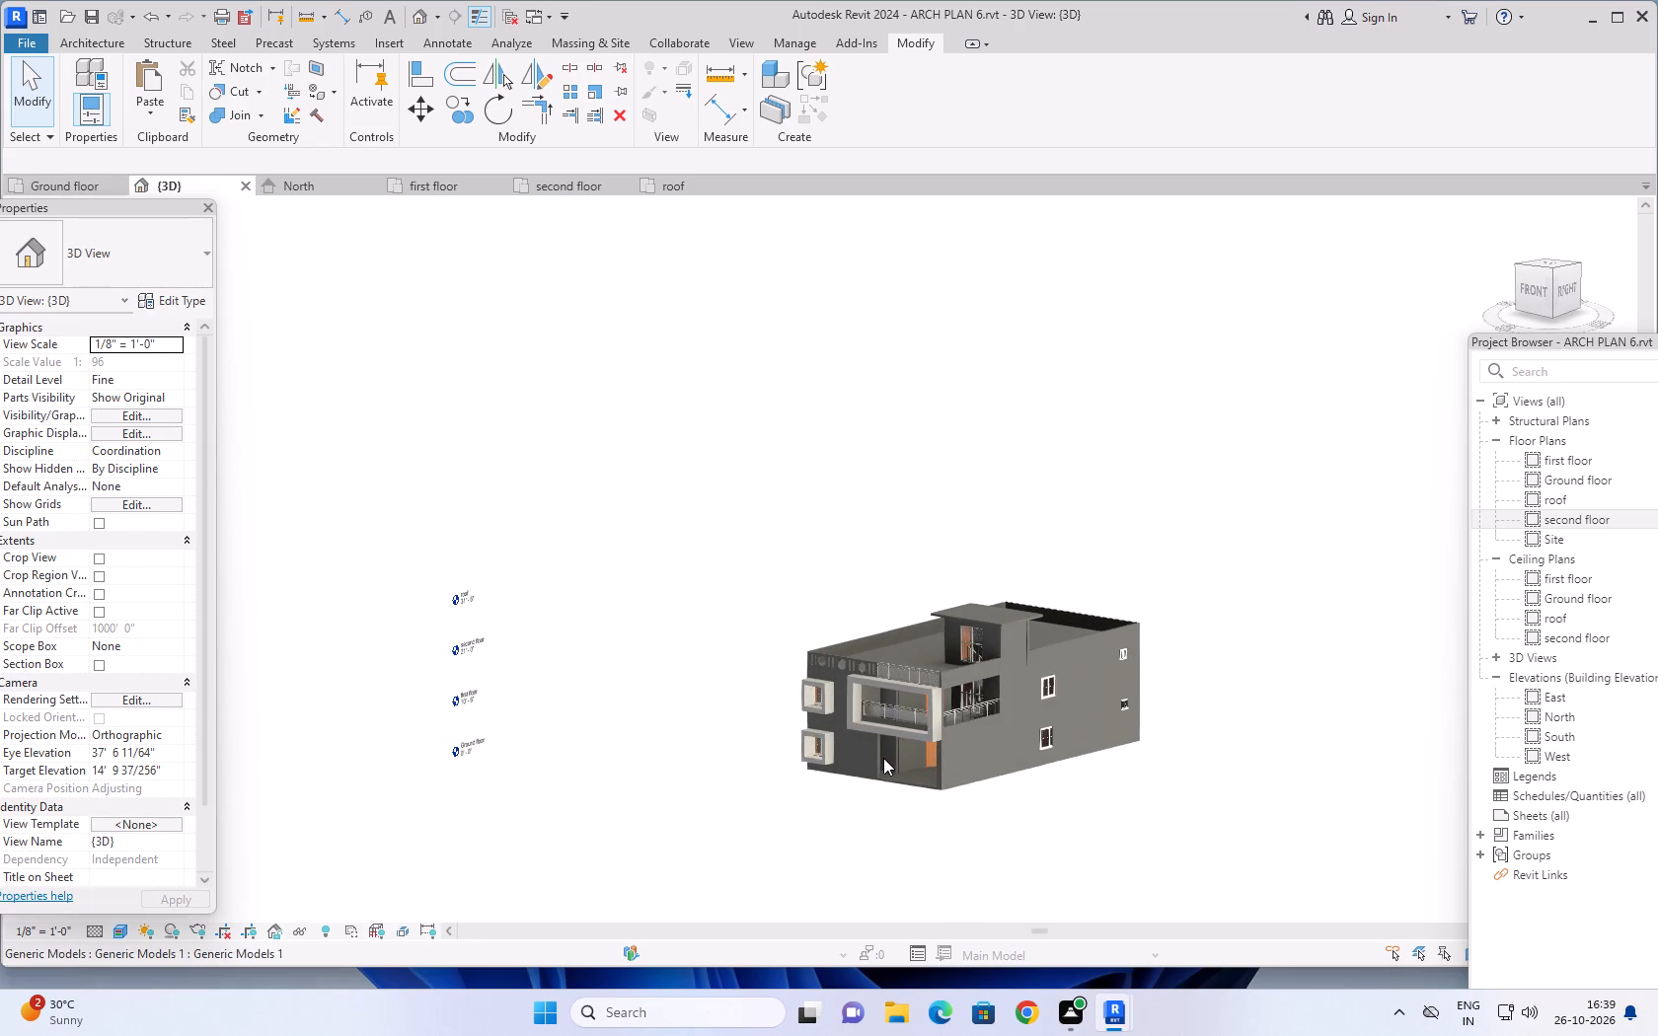
Open the in-place generic model of the projecting balcony and window frames on the front facade for editing.
scroll(883, 758, "up", 11)
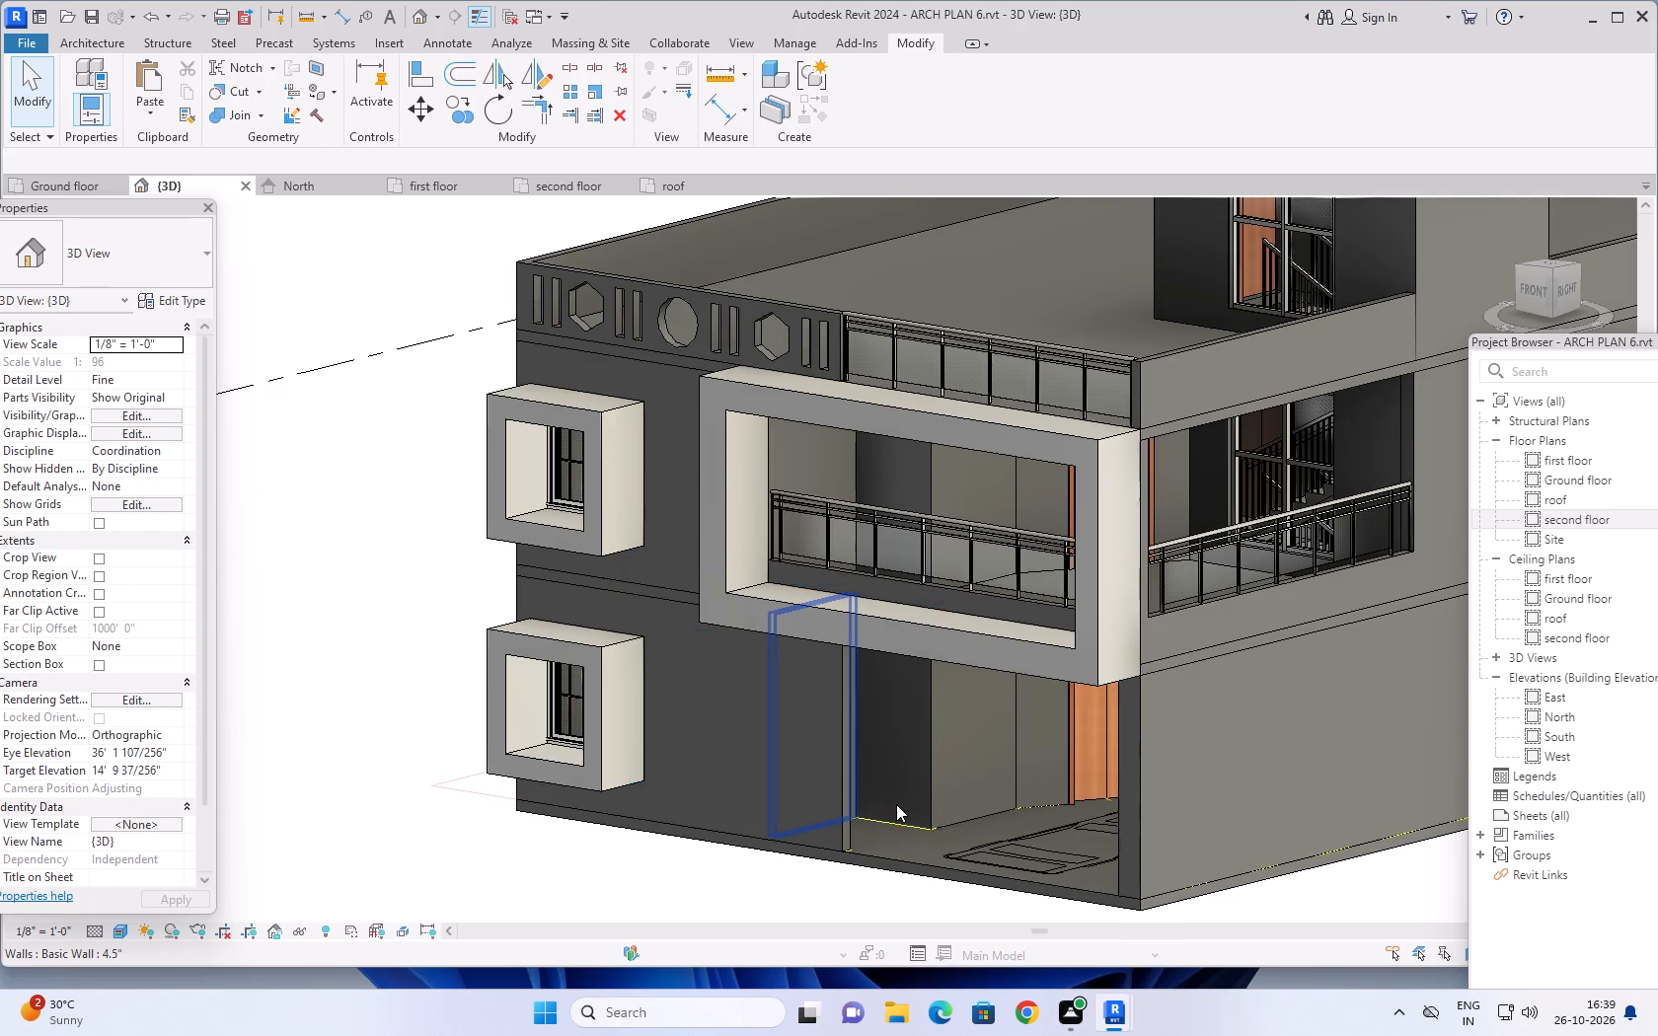
middle_click_drag(886, 809, 811, 824, "shift")
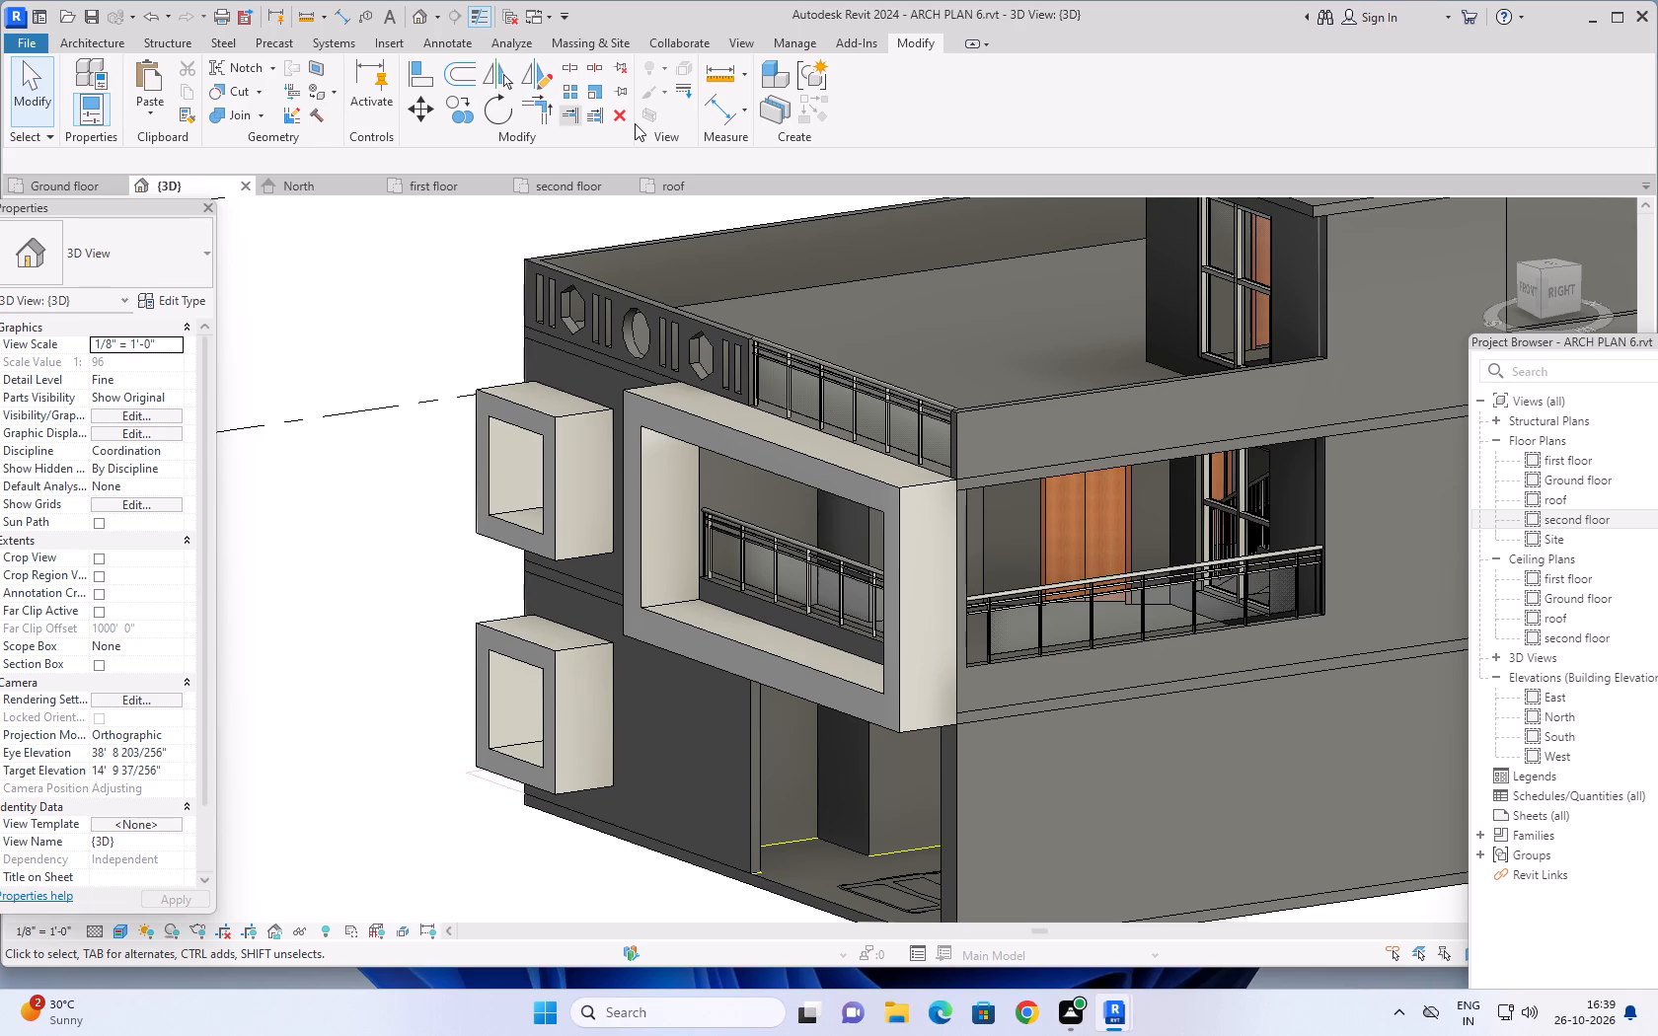
left_click(746, 445)
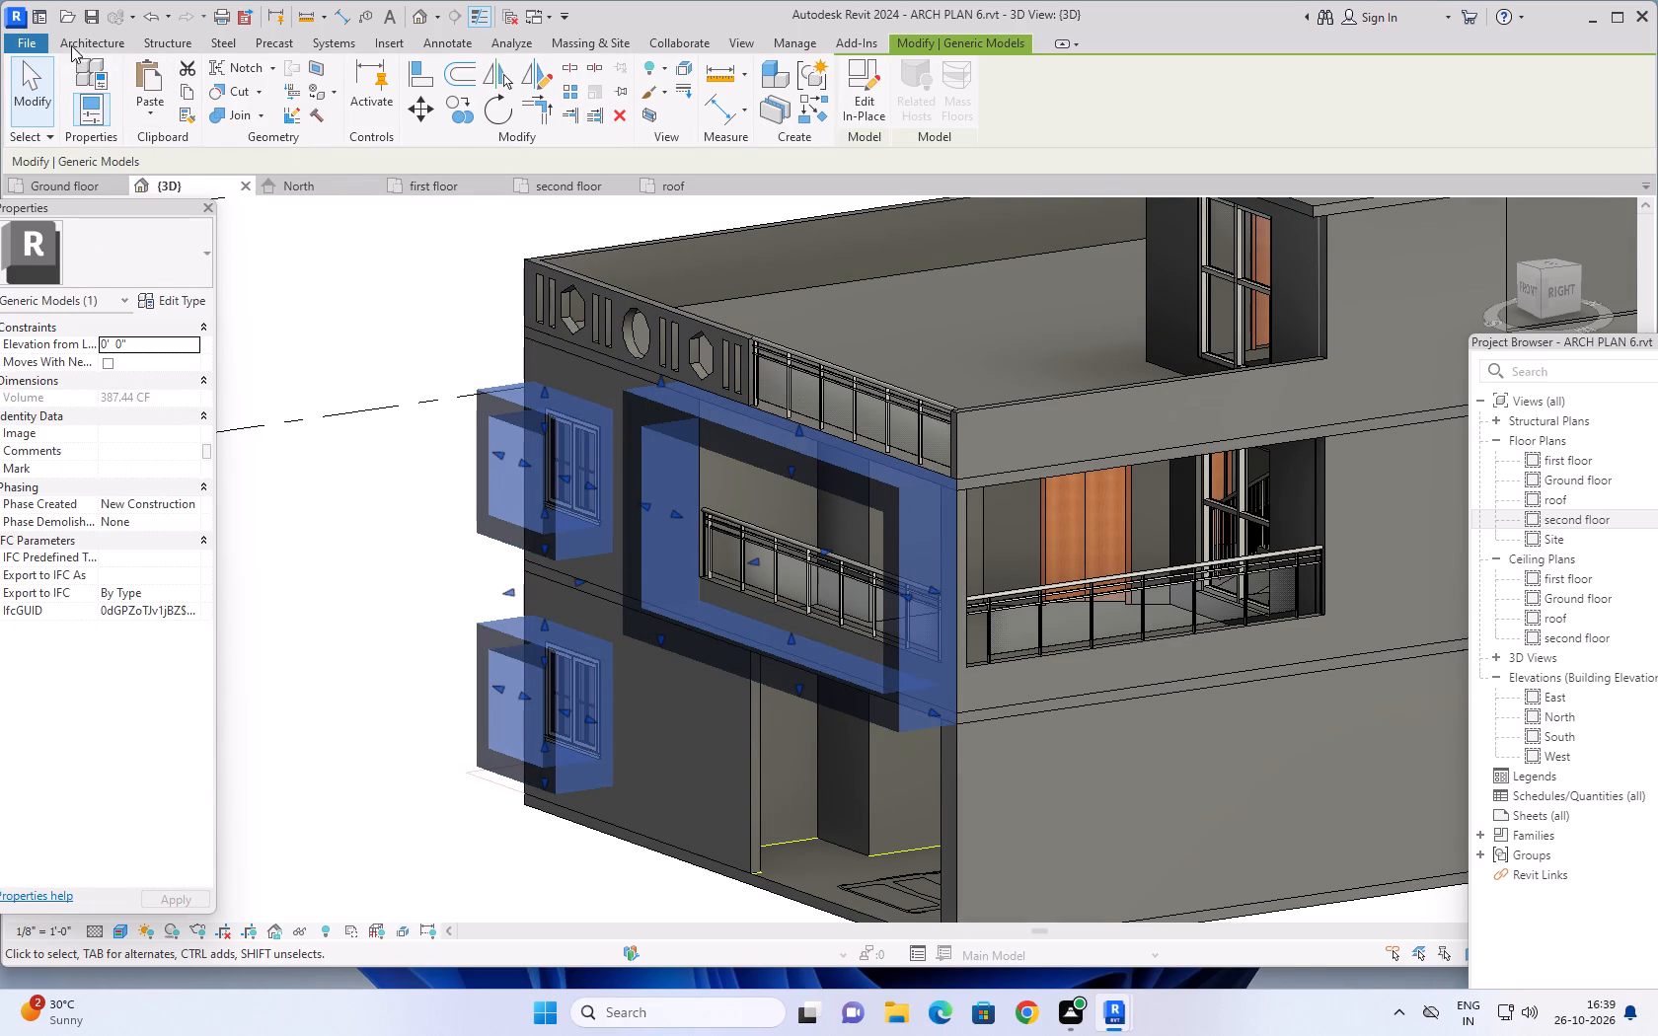
left_click(850, 87)
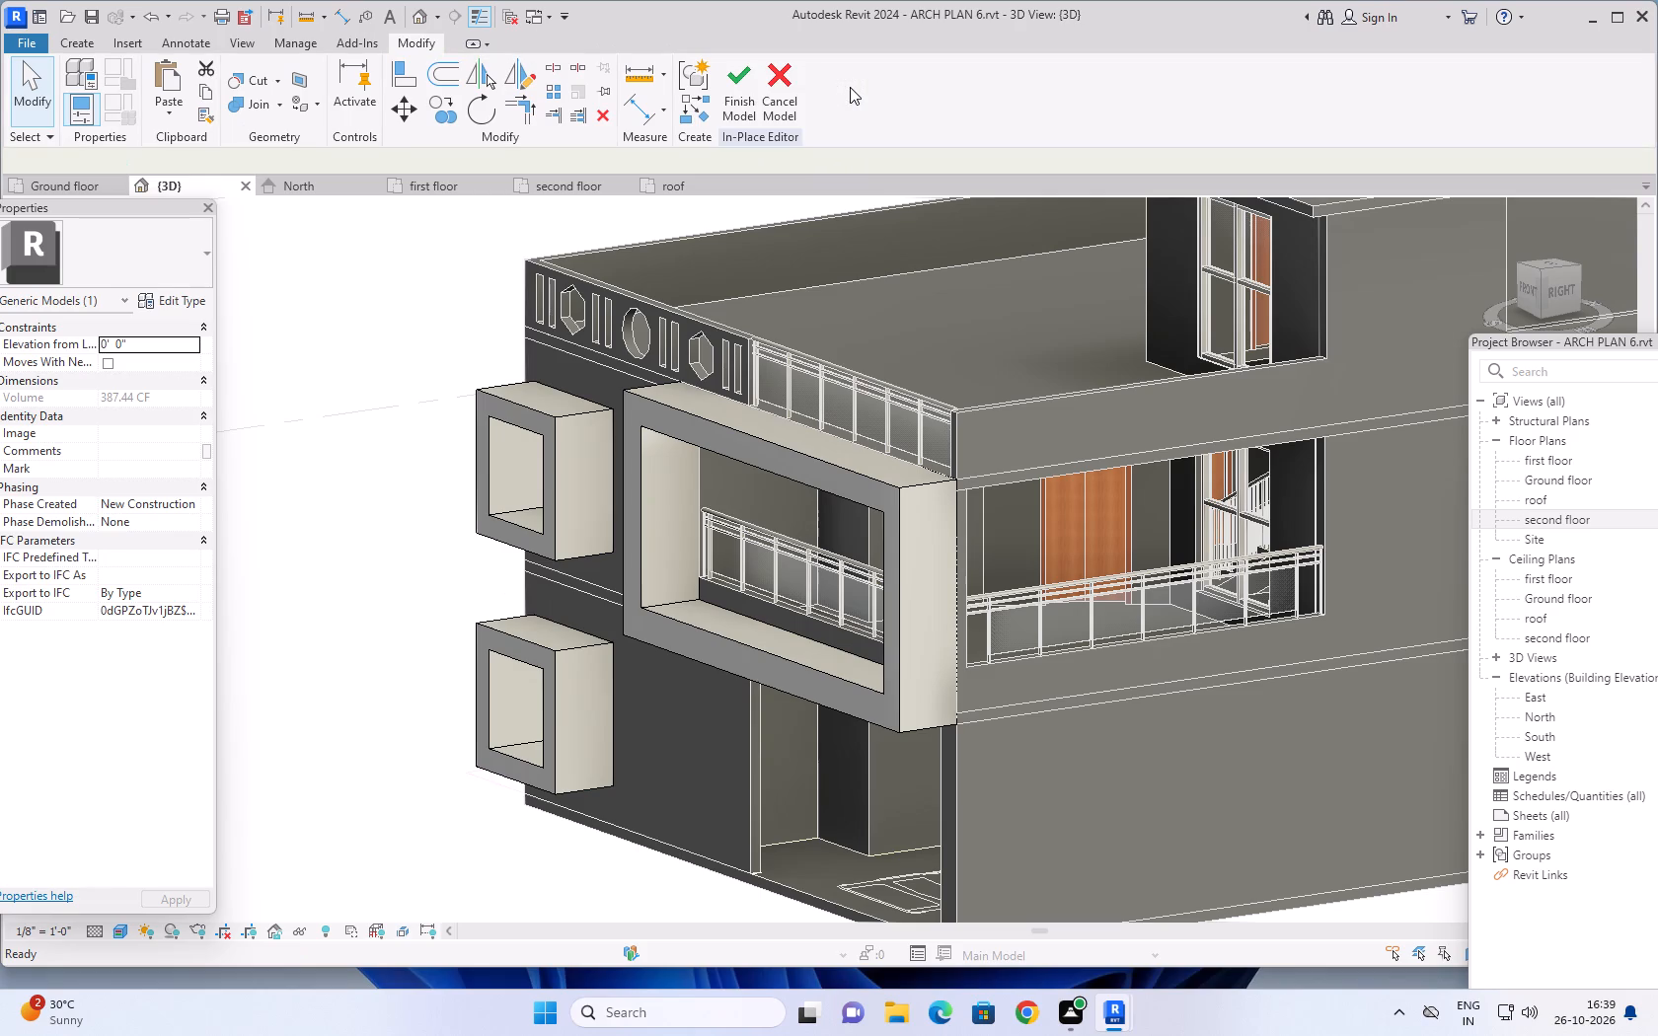
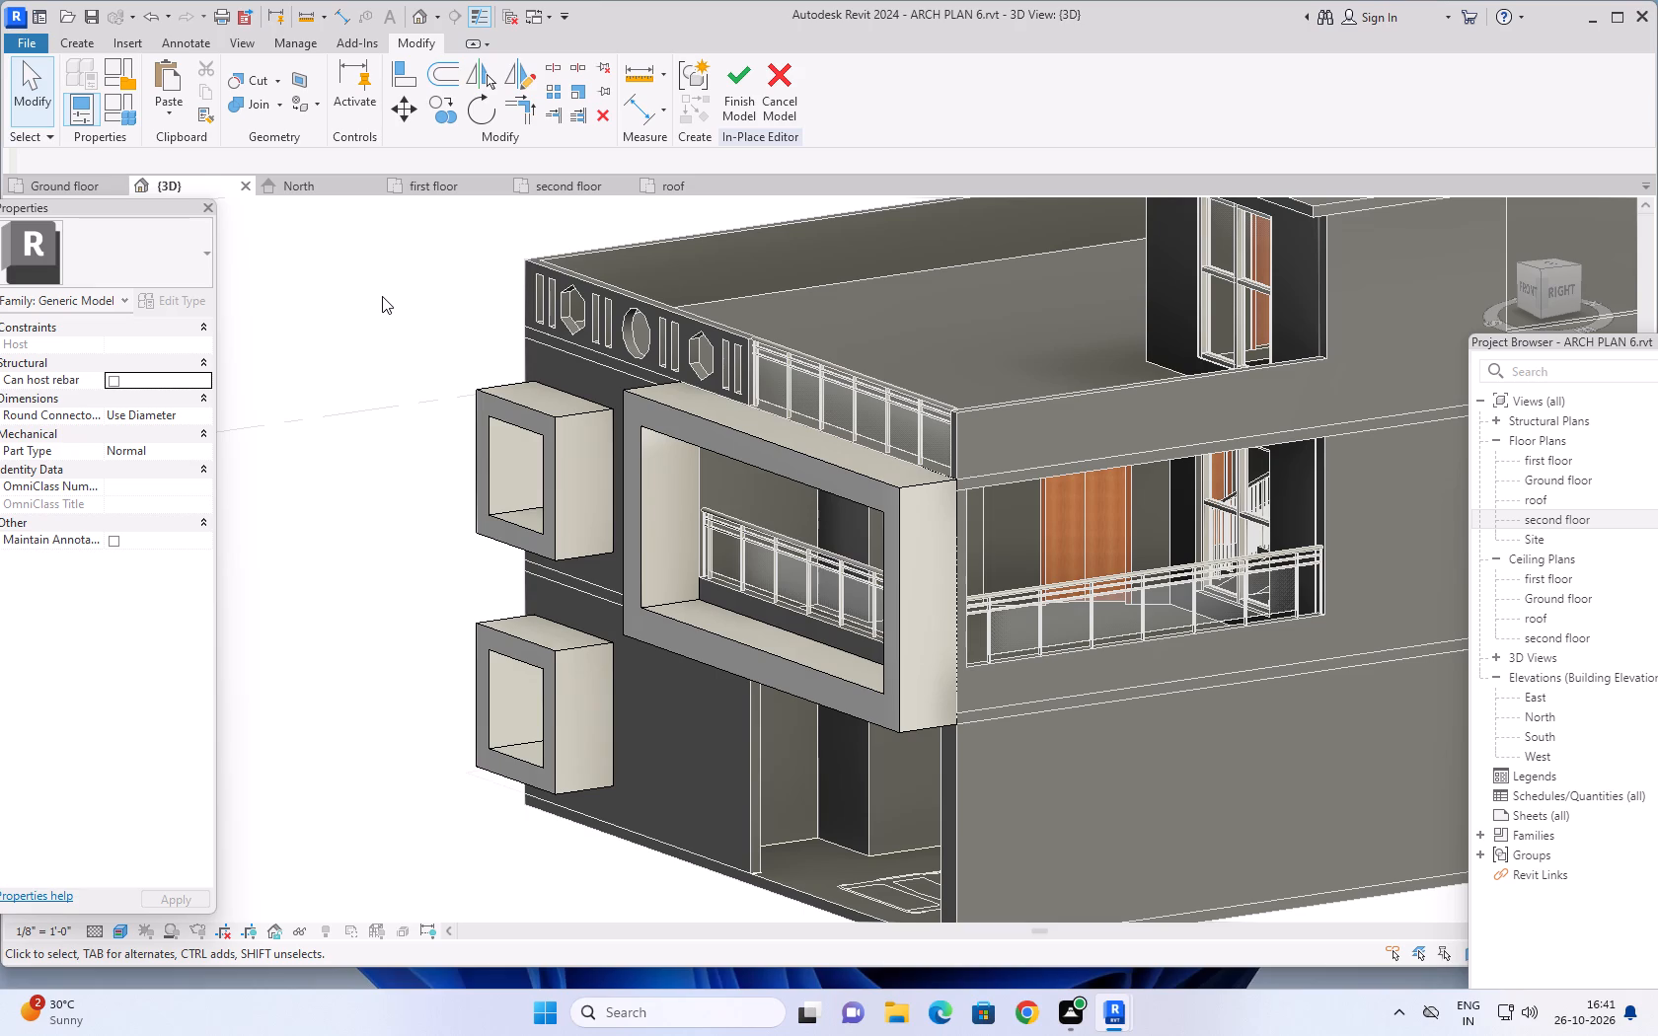
Start a solid extrusion with its work plane on the 6" wall's end face beside the front ground-floor opening.
scroll(384, 298, "down", 1)
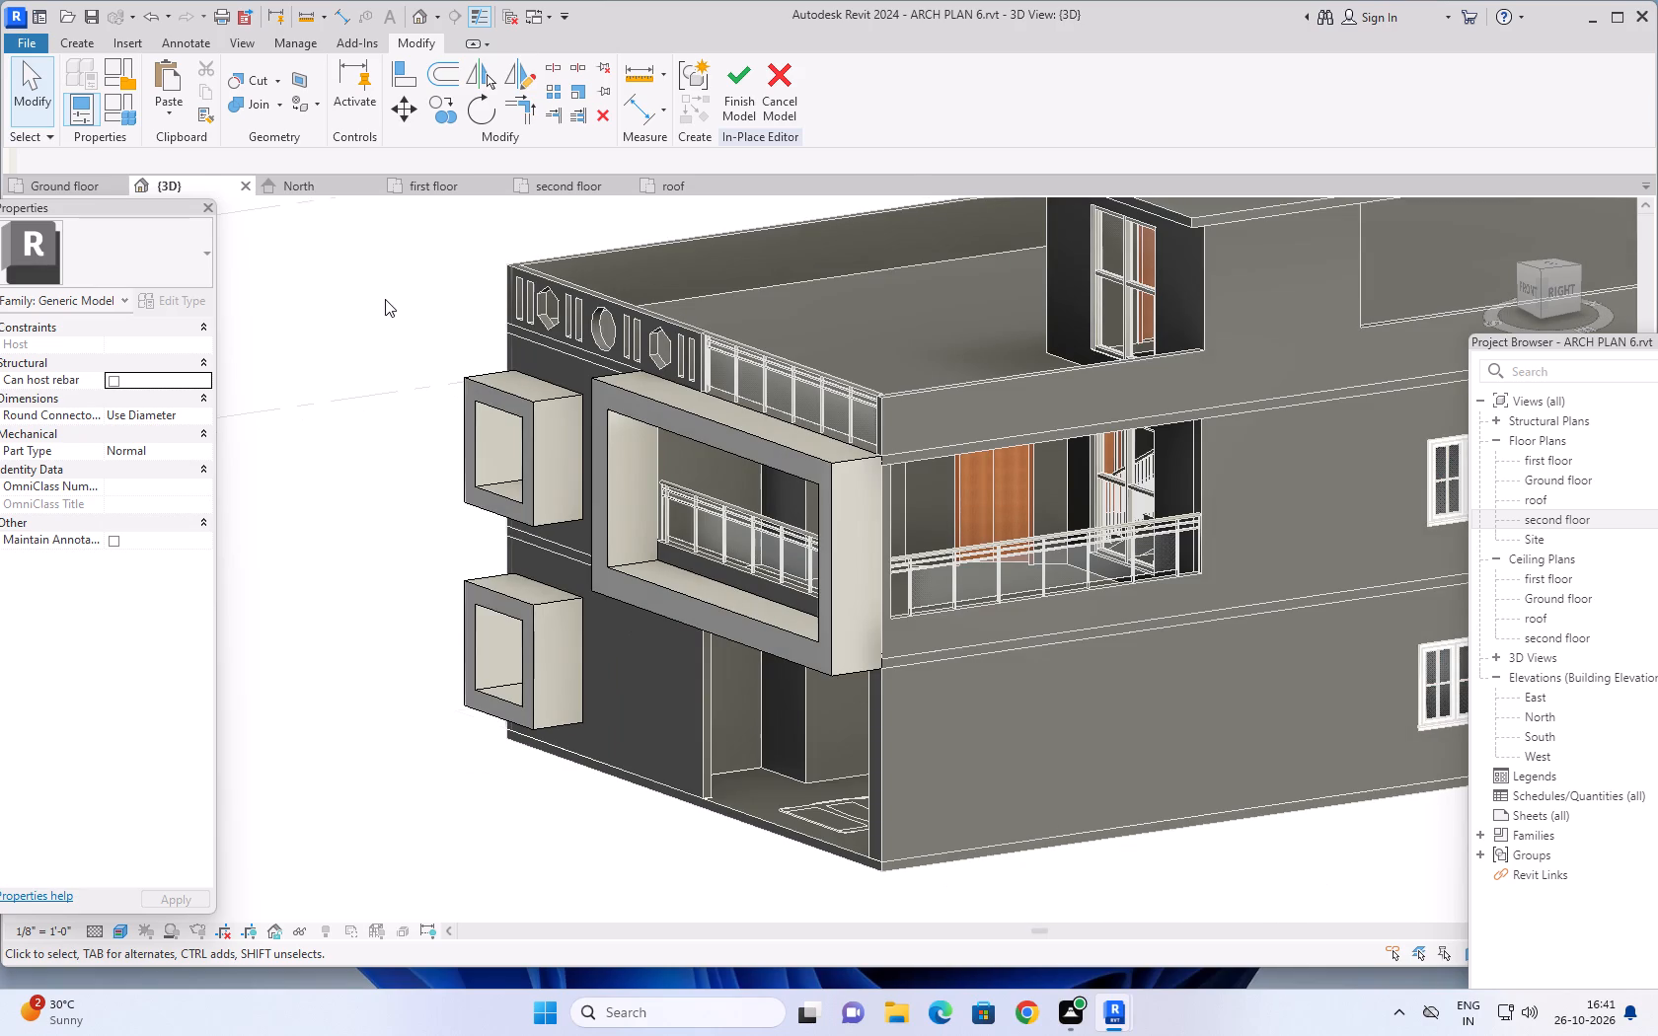
scroll(558, 417, "down", 1)
scroll(694, 707, "up", 1)
left_click(74, 37)
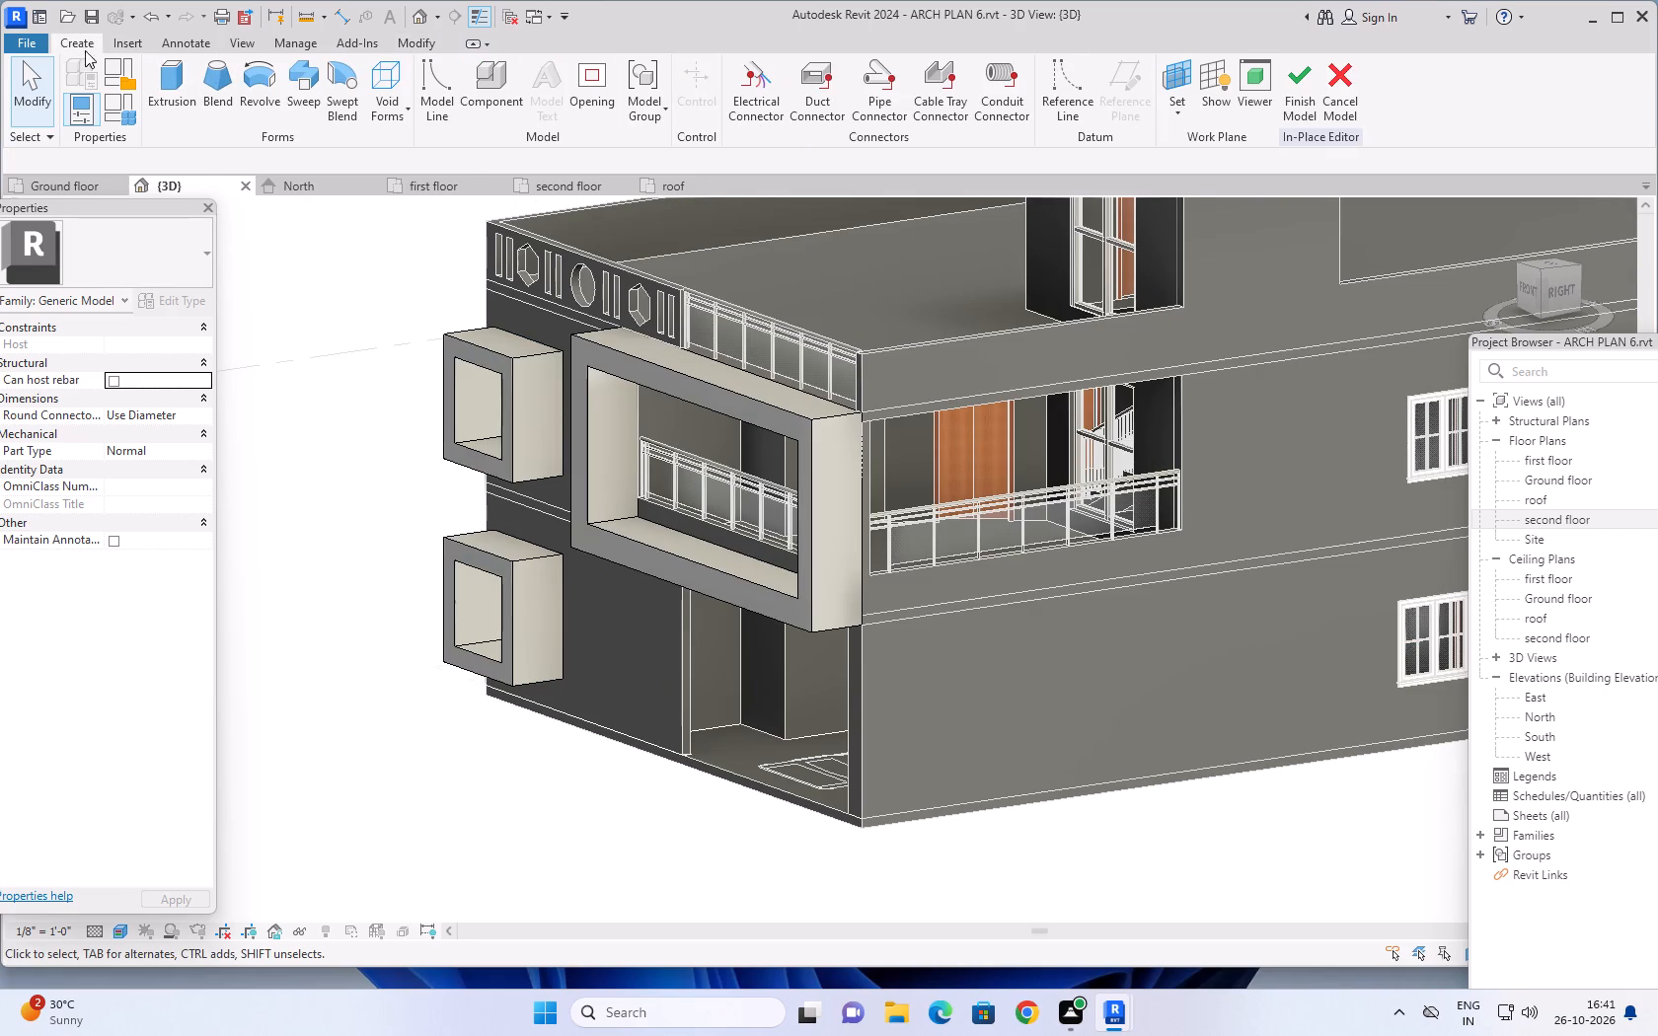
left_click(171, 67)
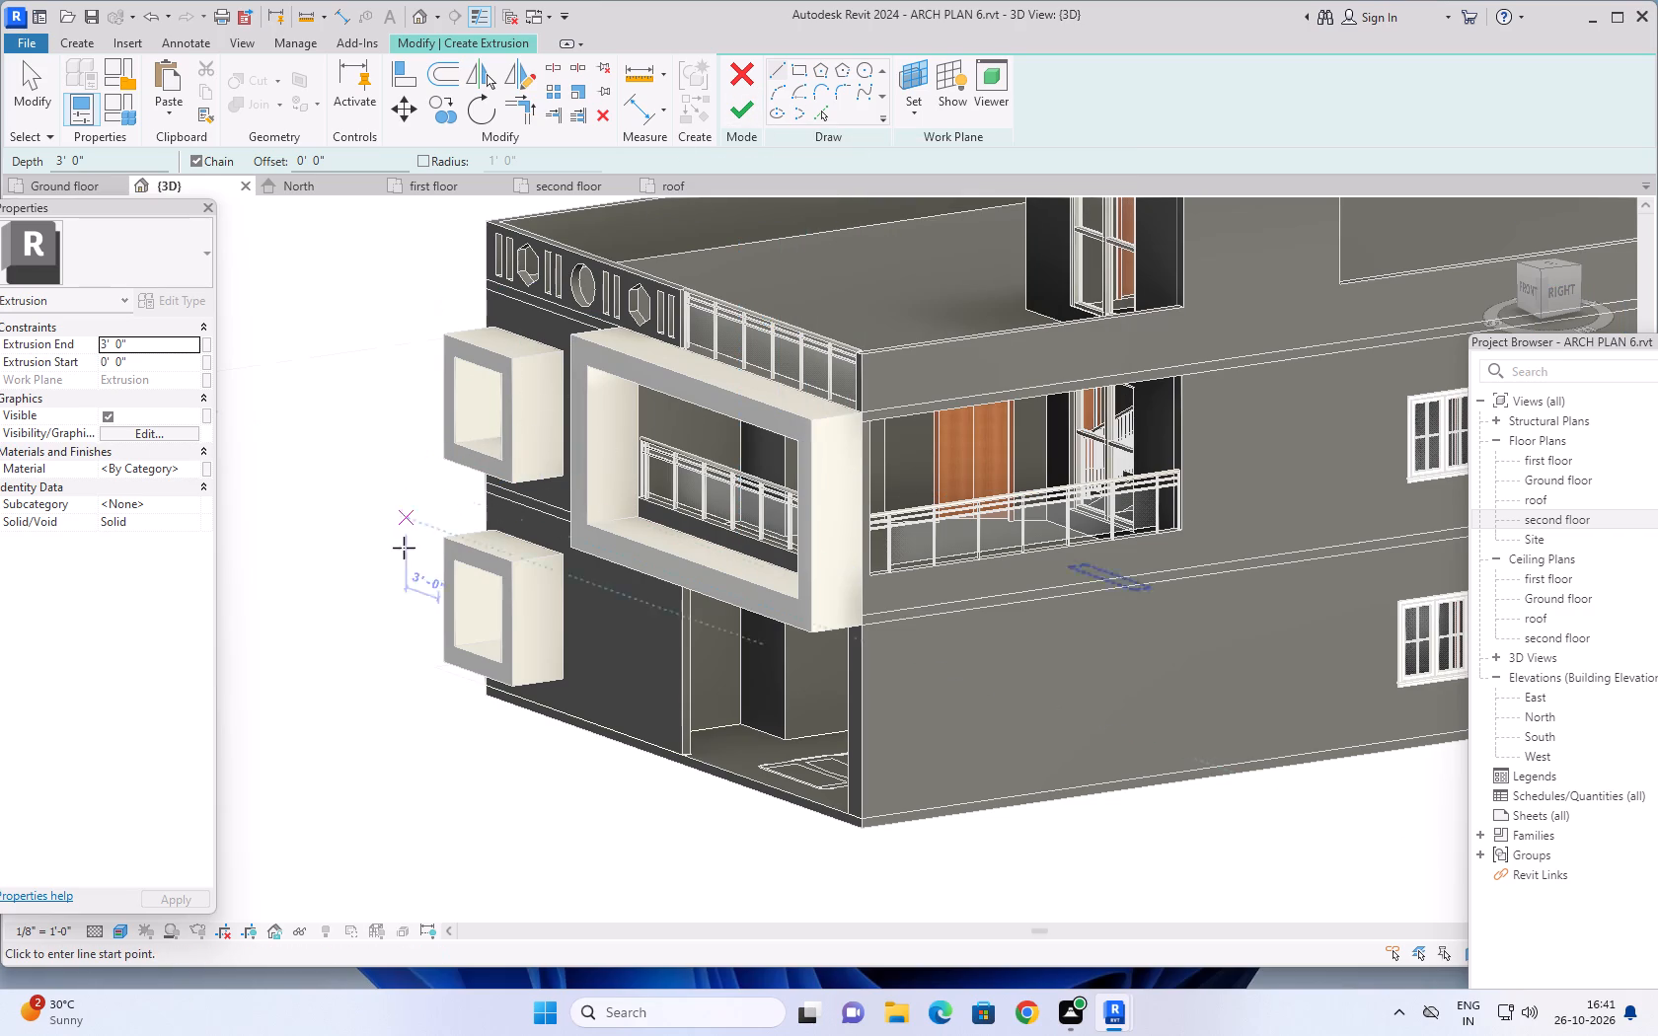
left_click(921, 117)
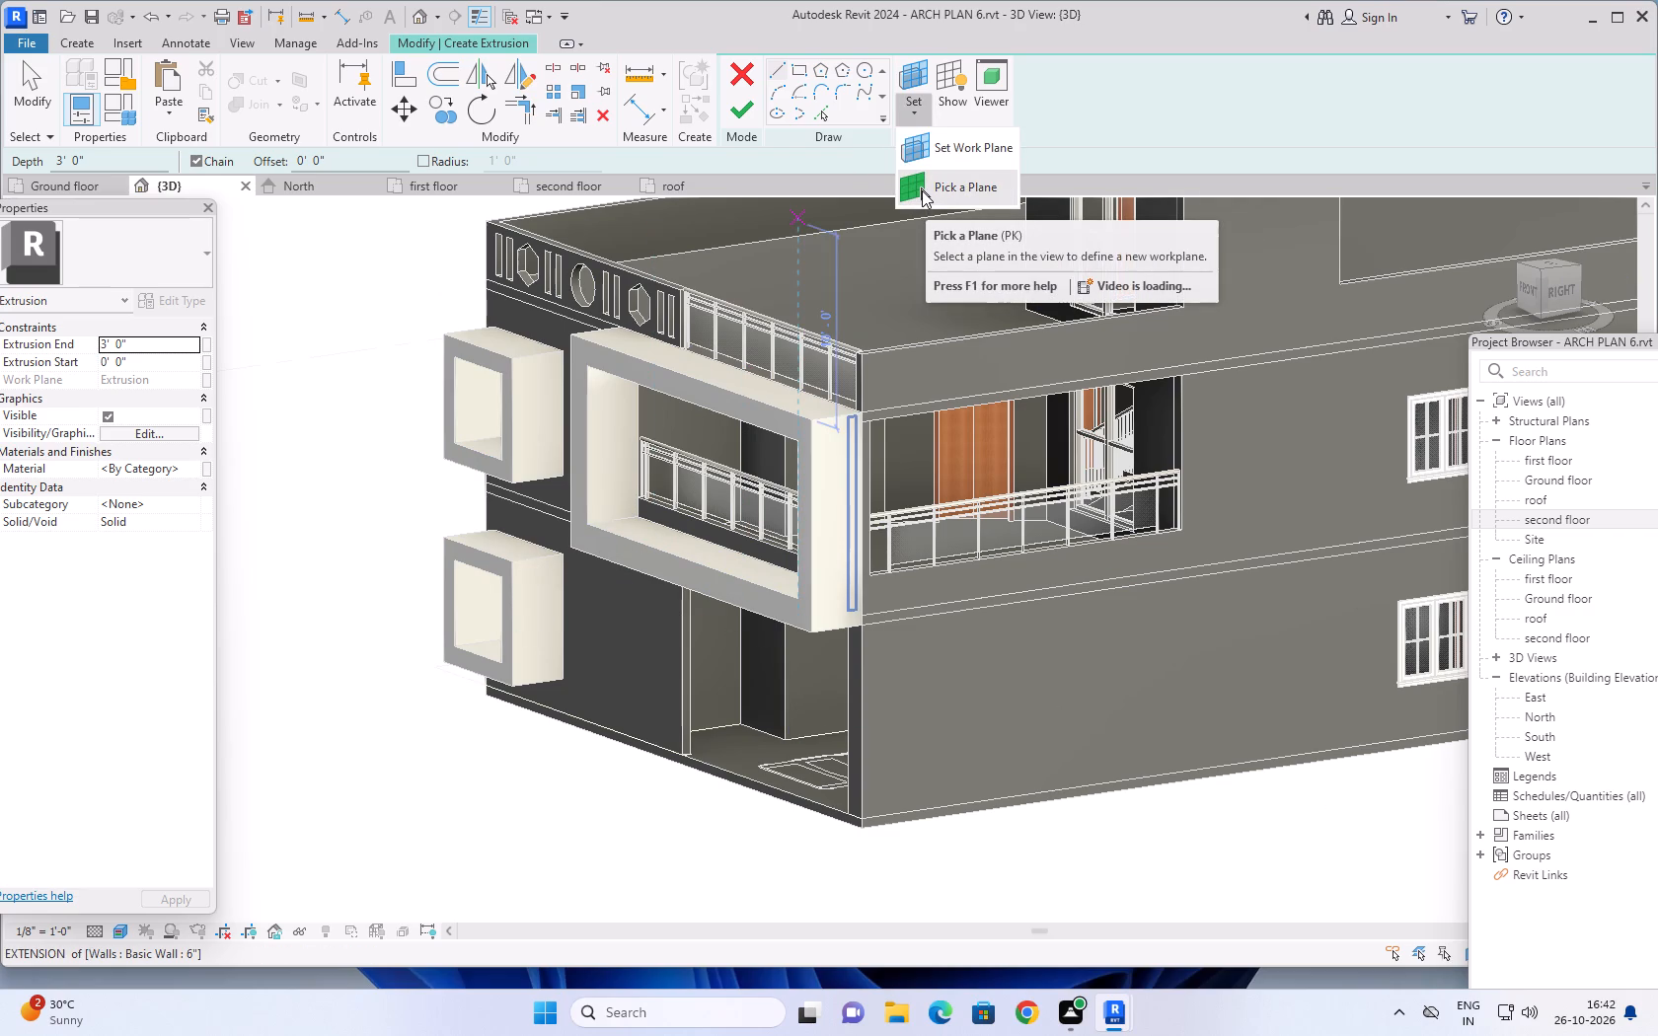
left_click(922, 187)
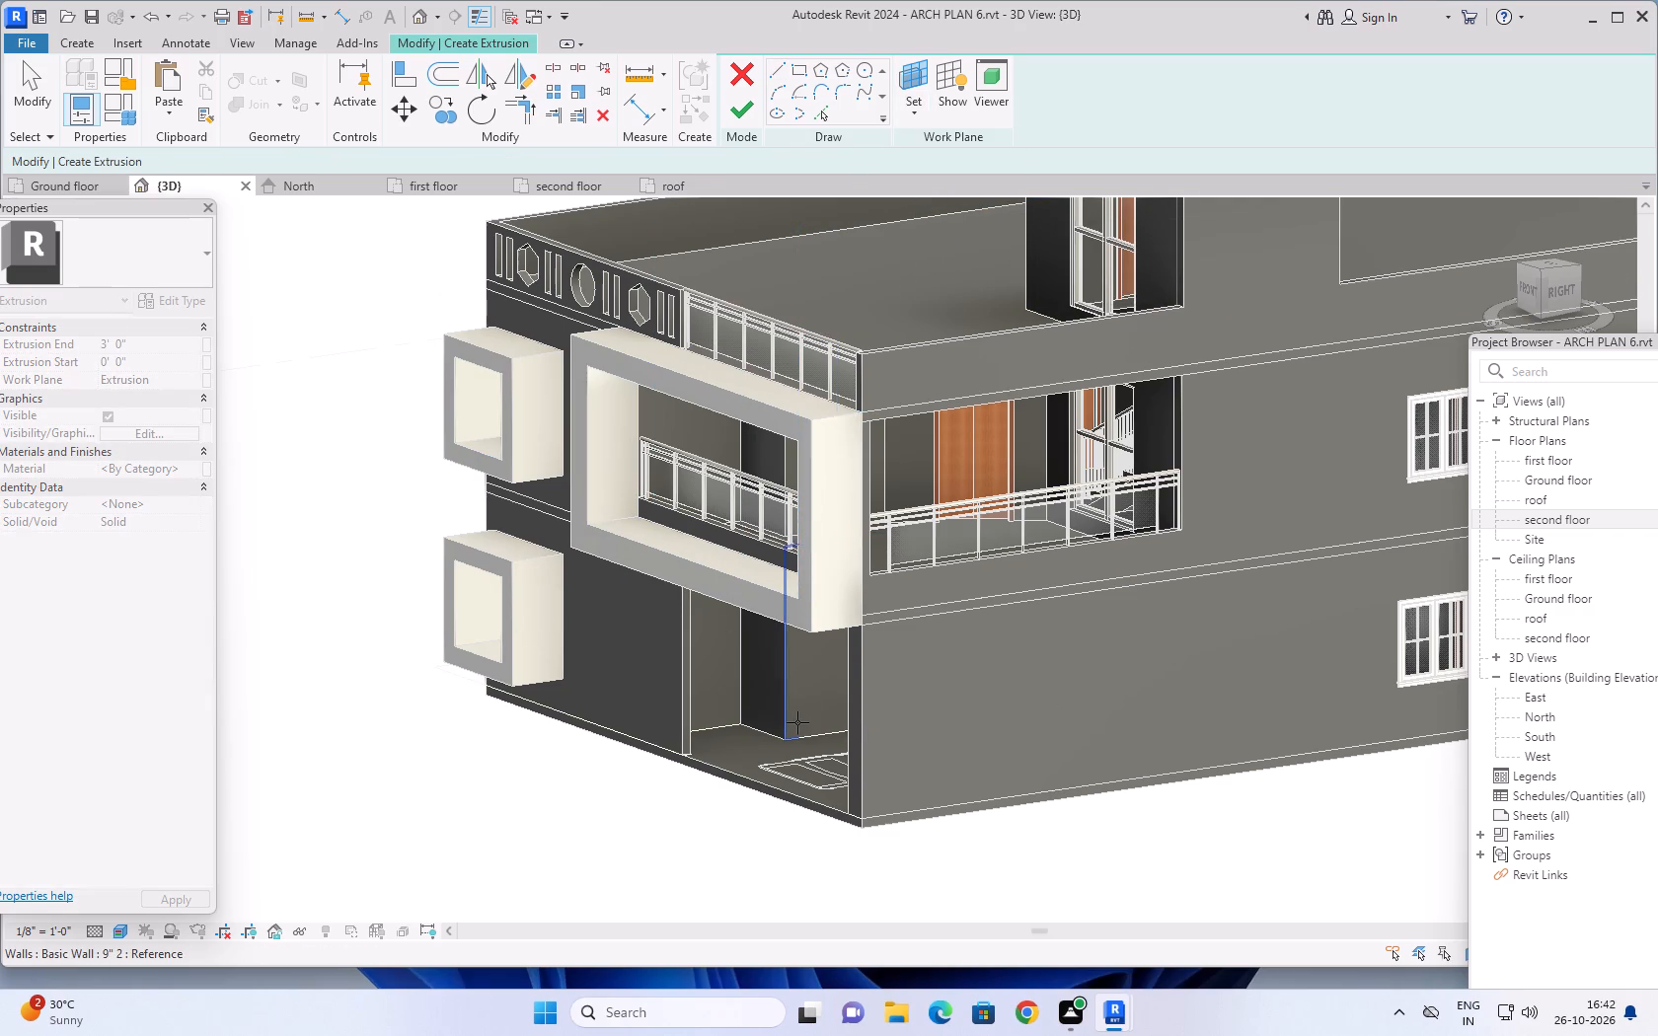
scroll(793, 729, "up", 4)
scroll(640, 716, "up", 6)
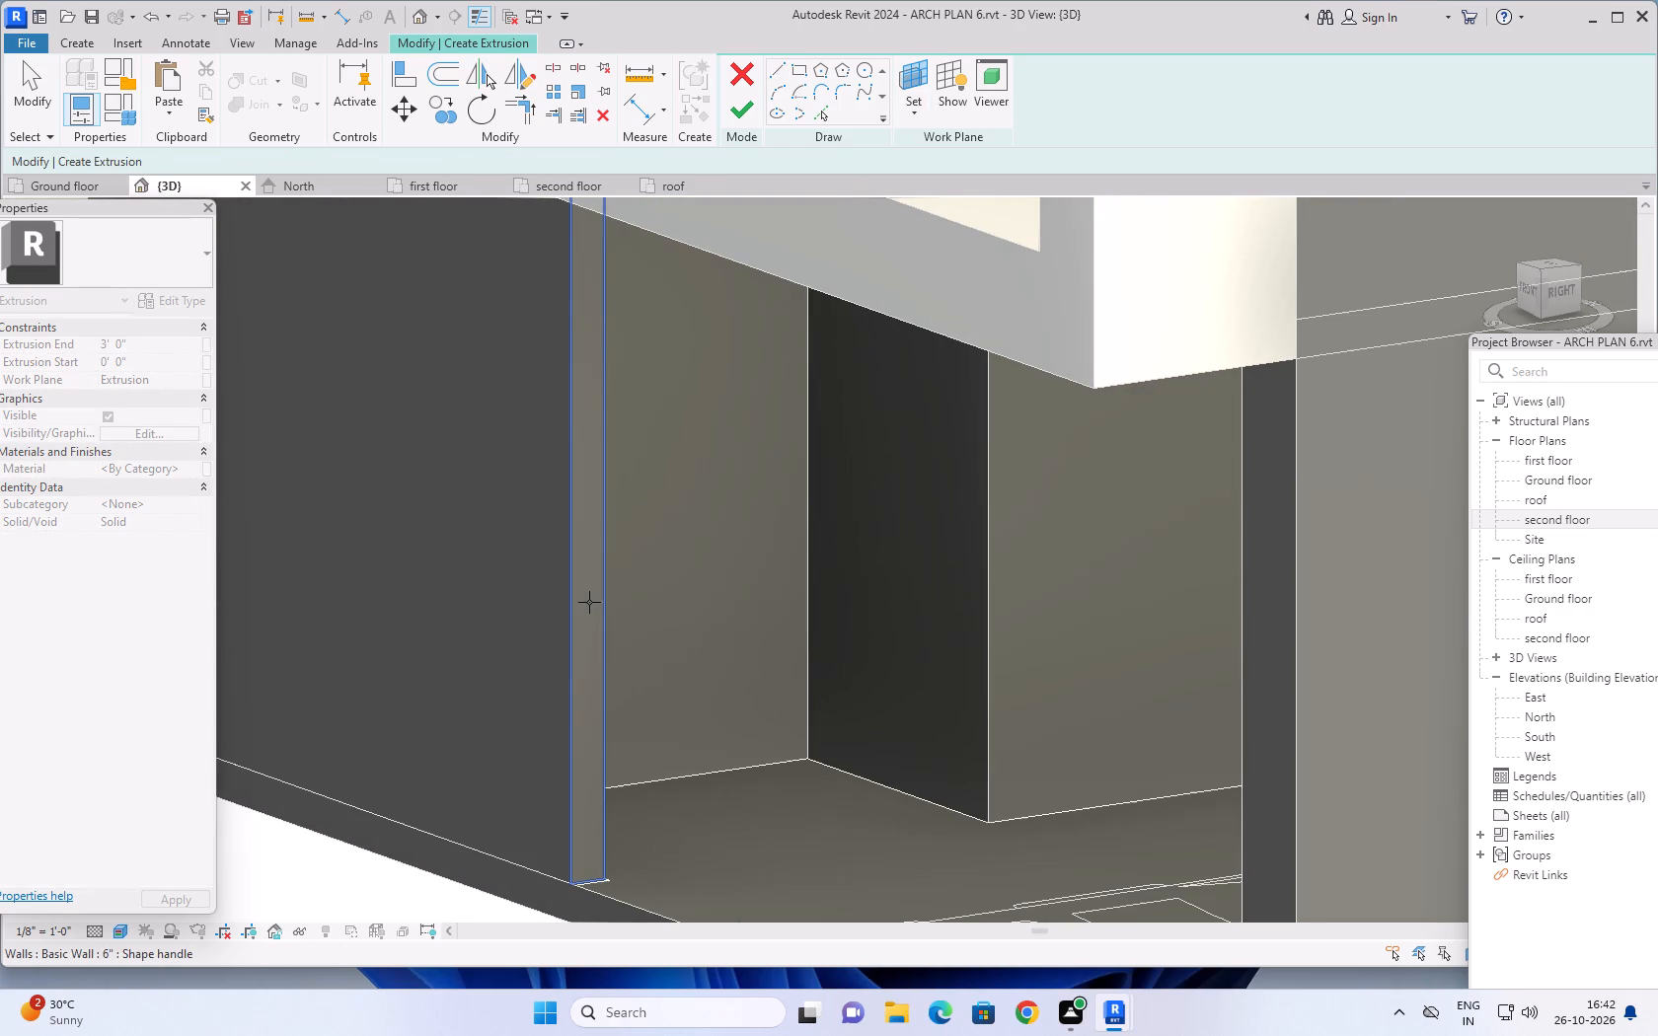
left_click(589, 602)
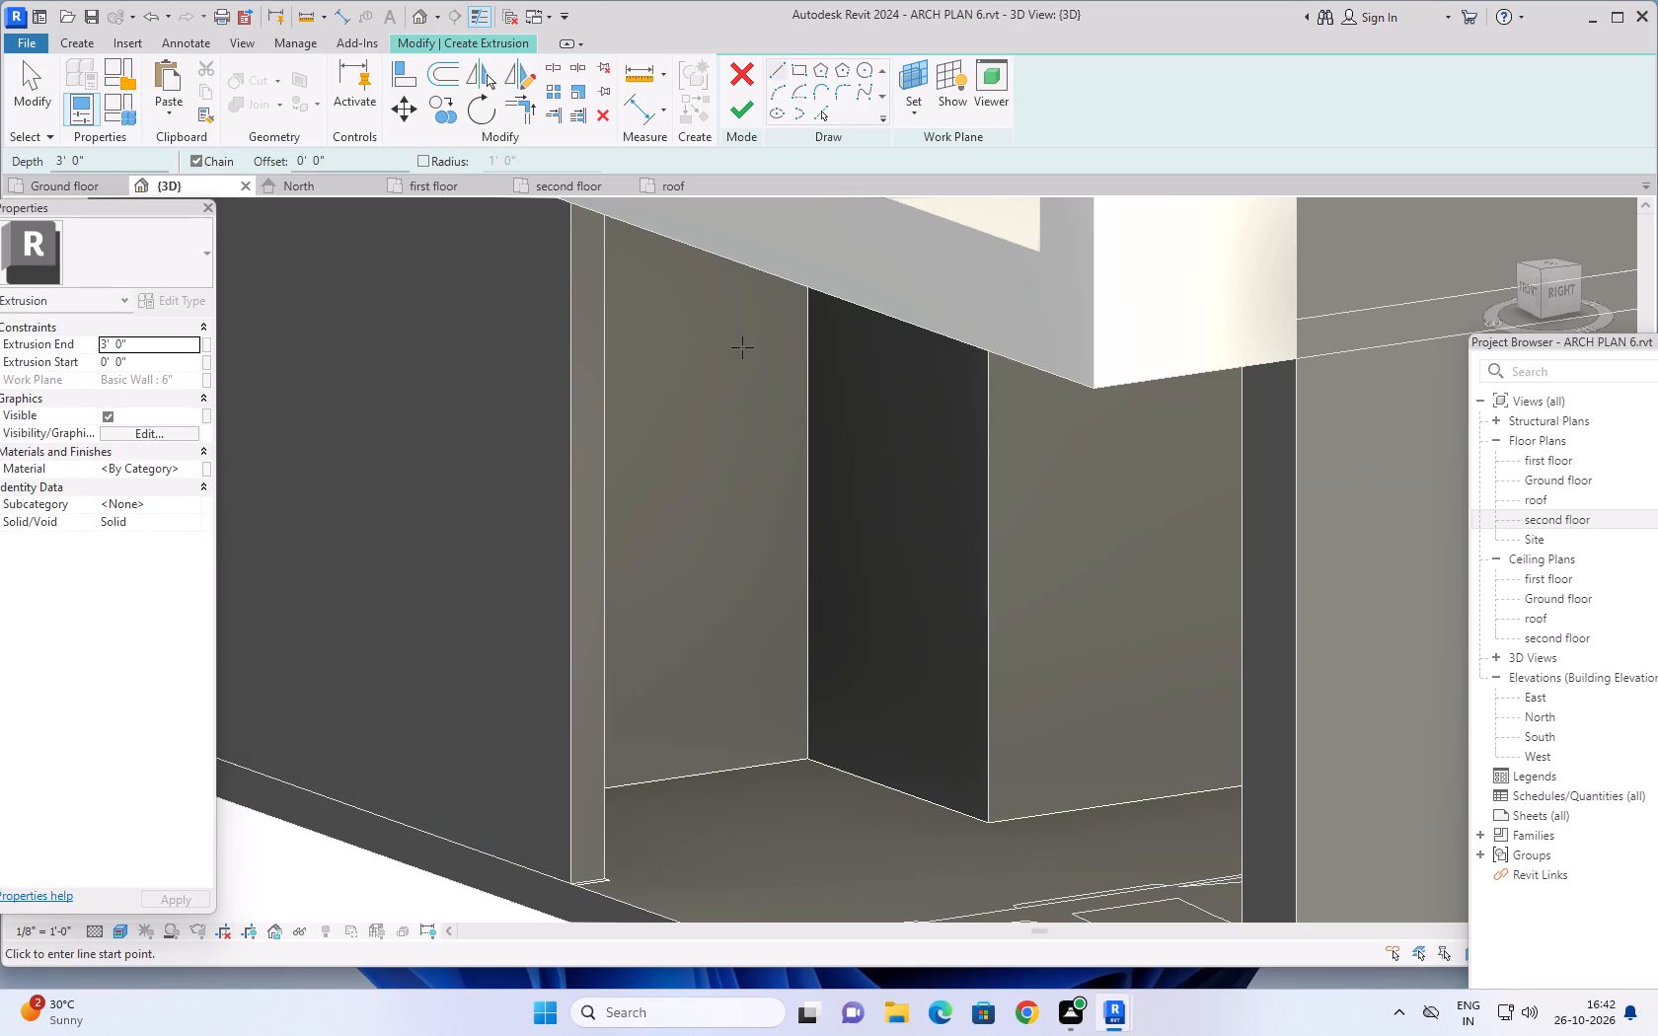
Sketch a narrow rectangle across the wall end's full thickness, from partway up the opening down to the floor.
scroll(793, 129, "down", 2)
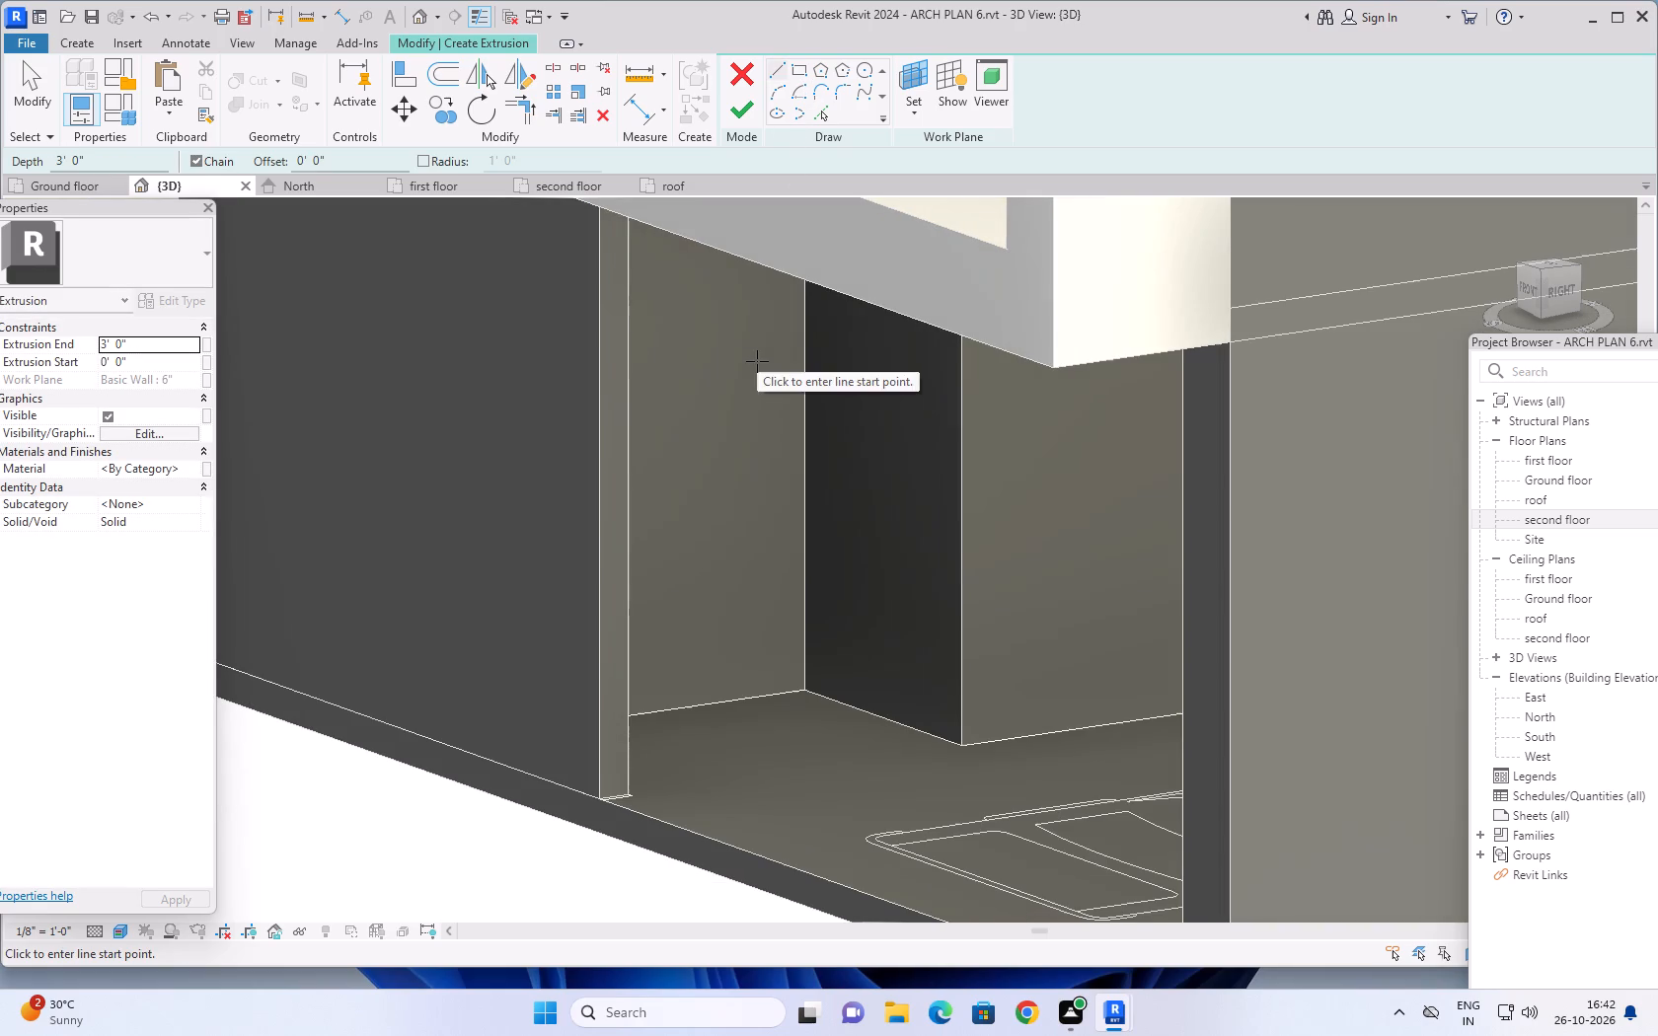
left_click(803, 68)
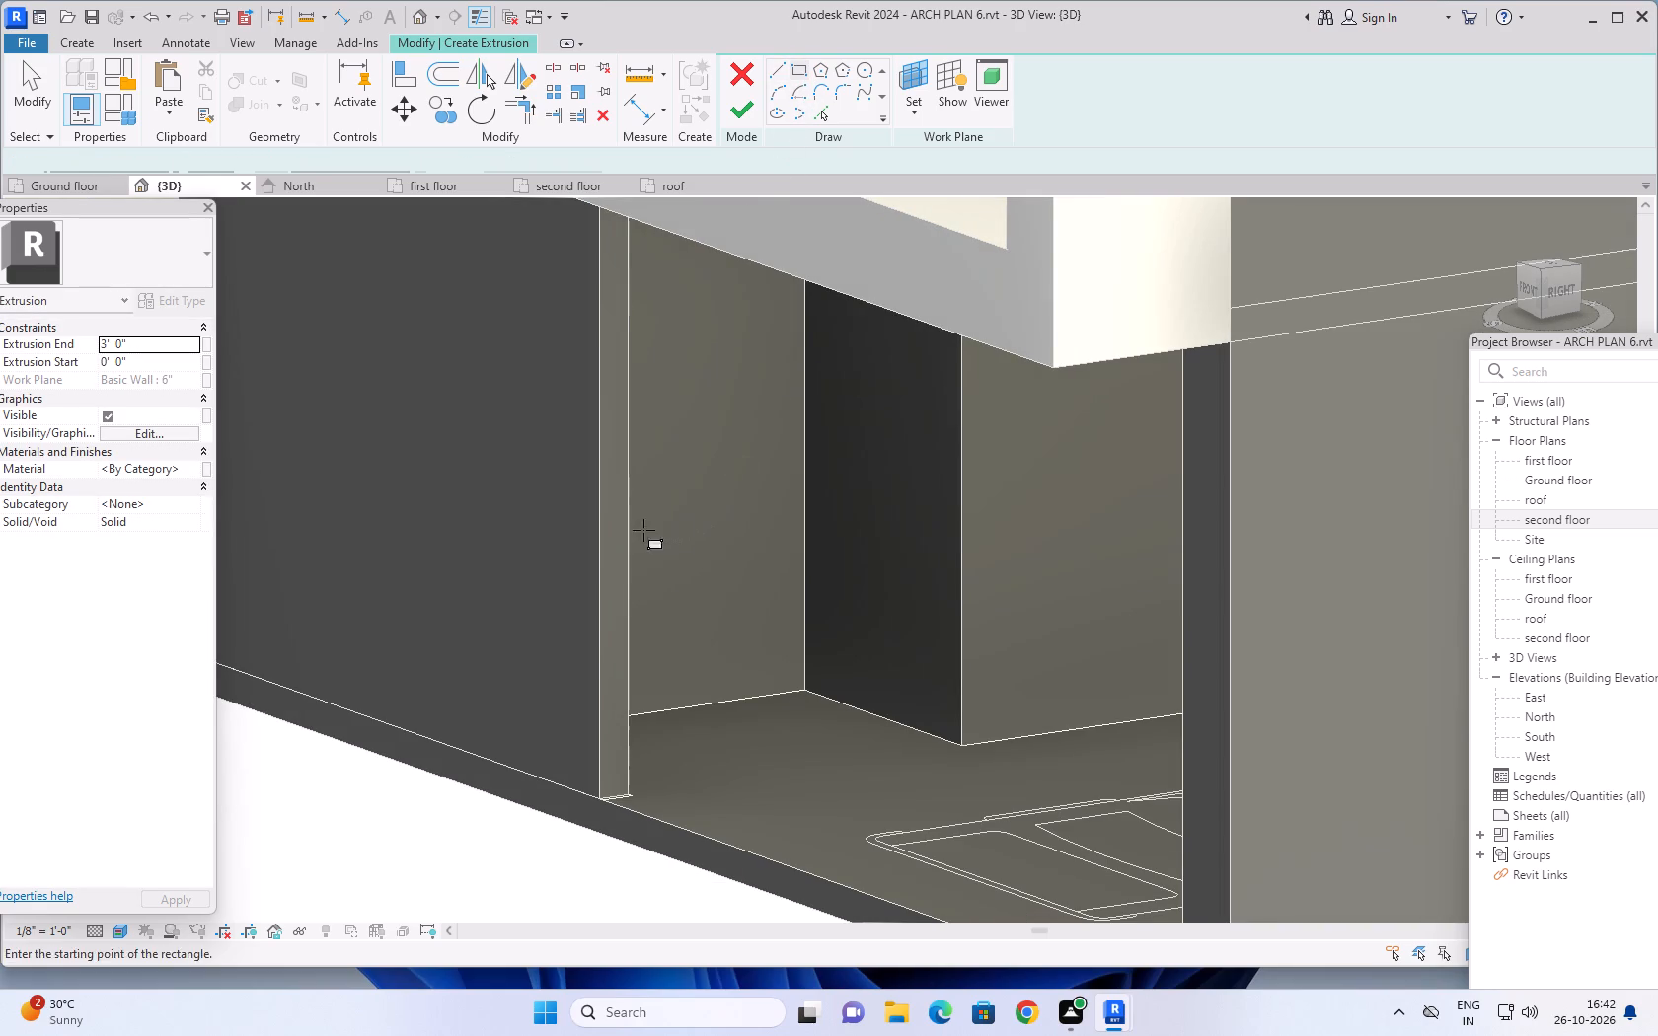
left_click(604, 405)
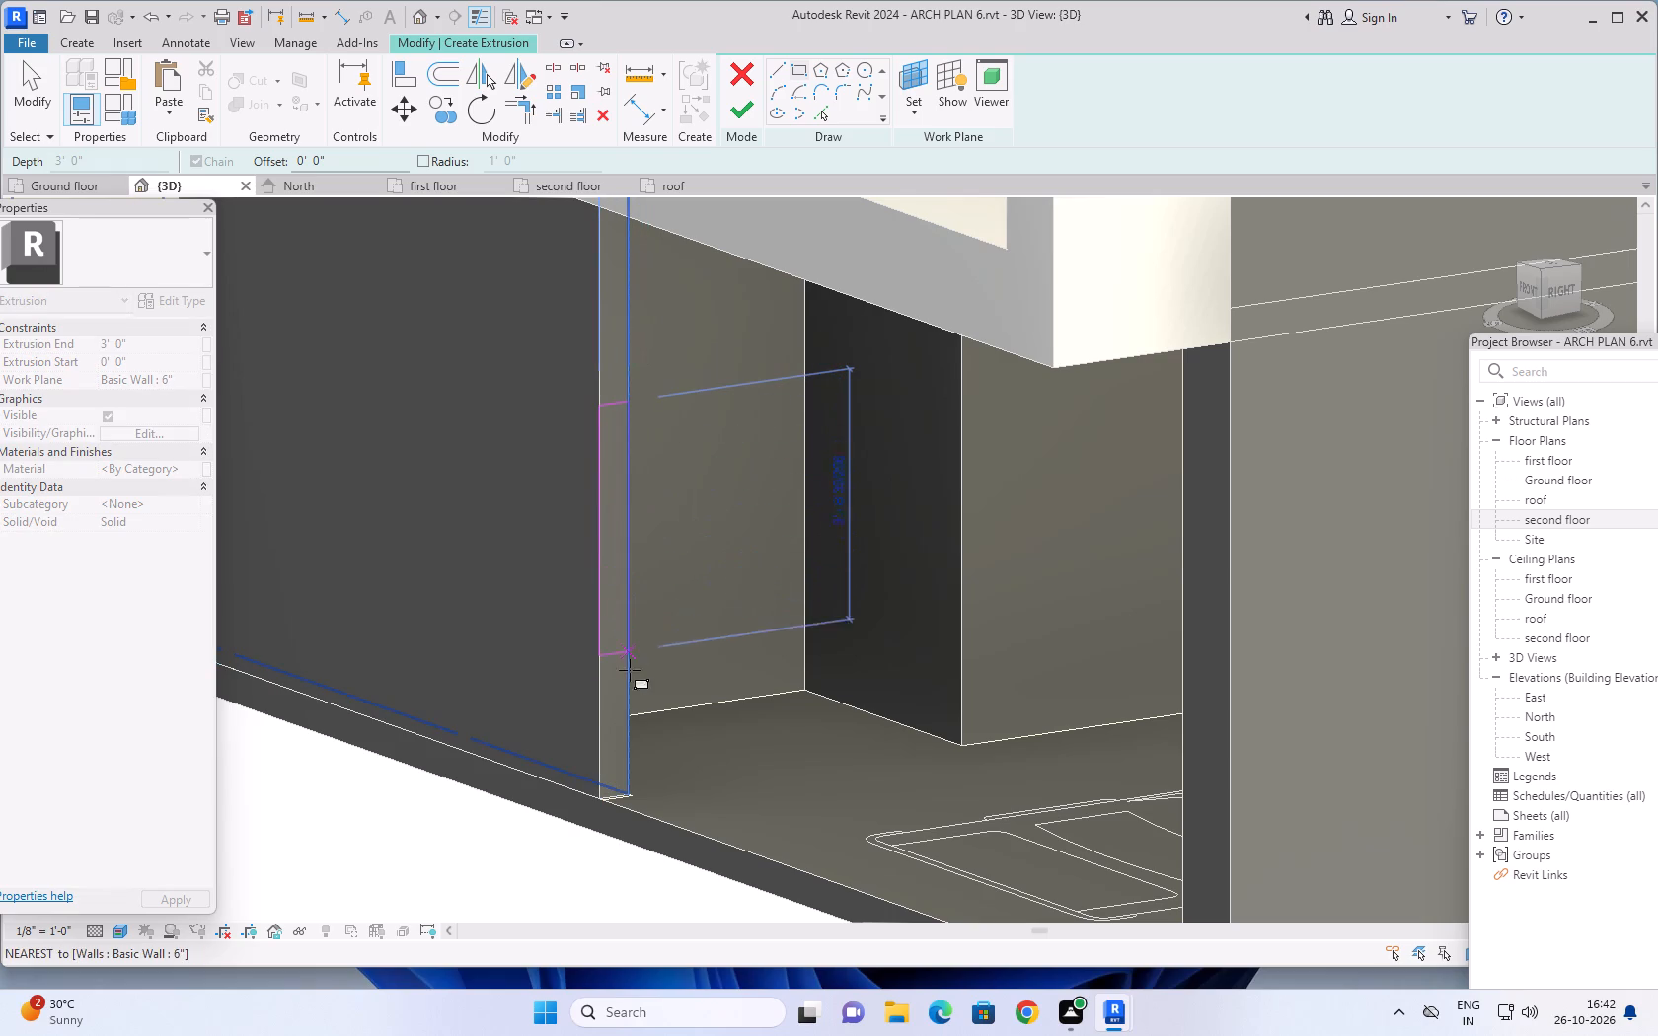
left_click(632, 792)
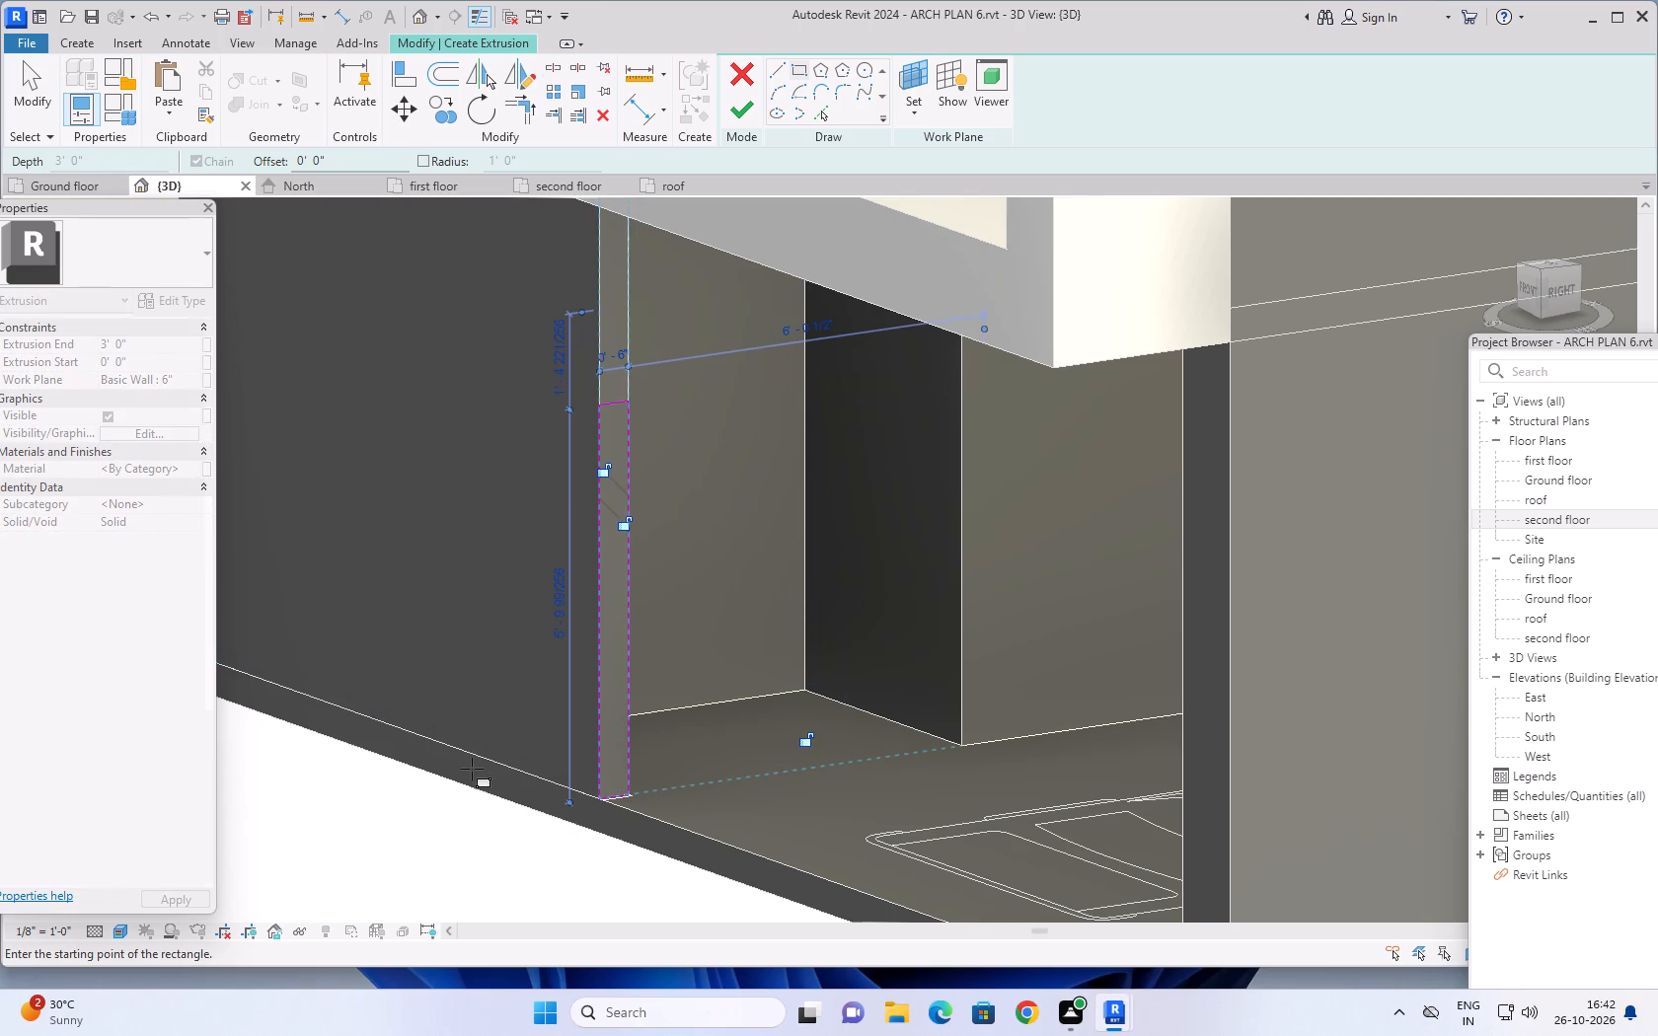
Set the extrusion end to 10' and finish the extrusion across the ground-floor opening.
middle_click_drag(493, 861, 553, 882, "shift")
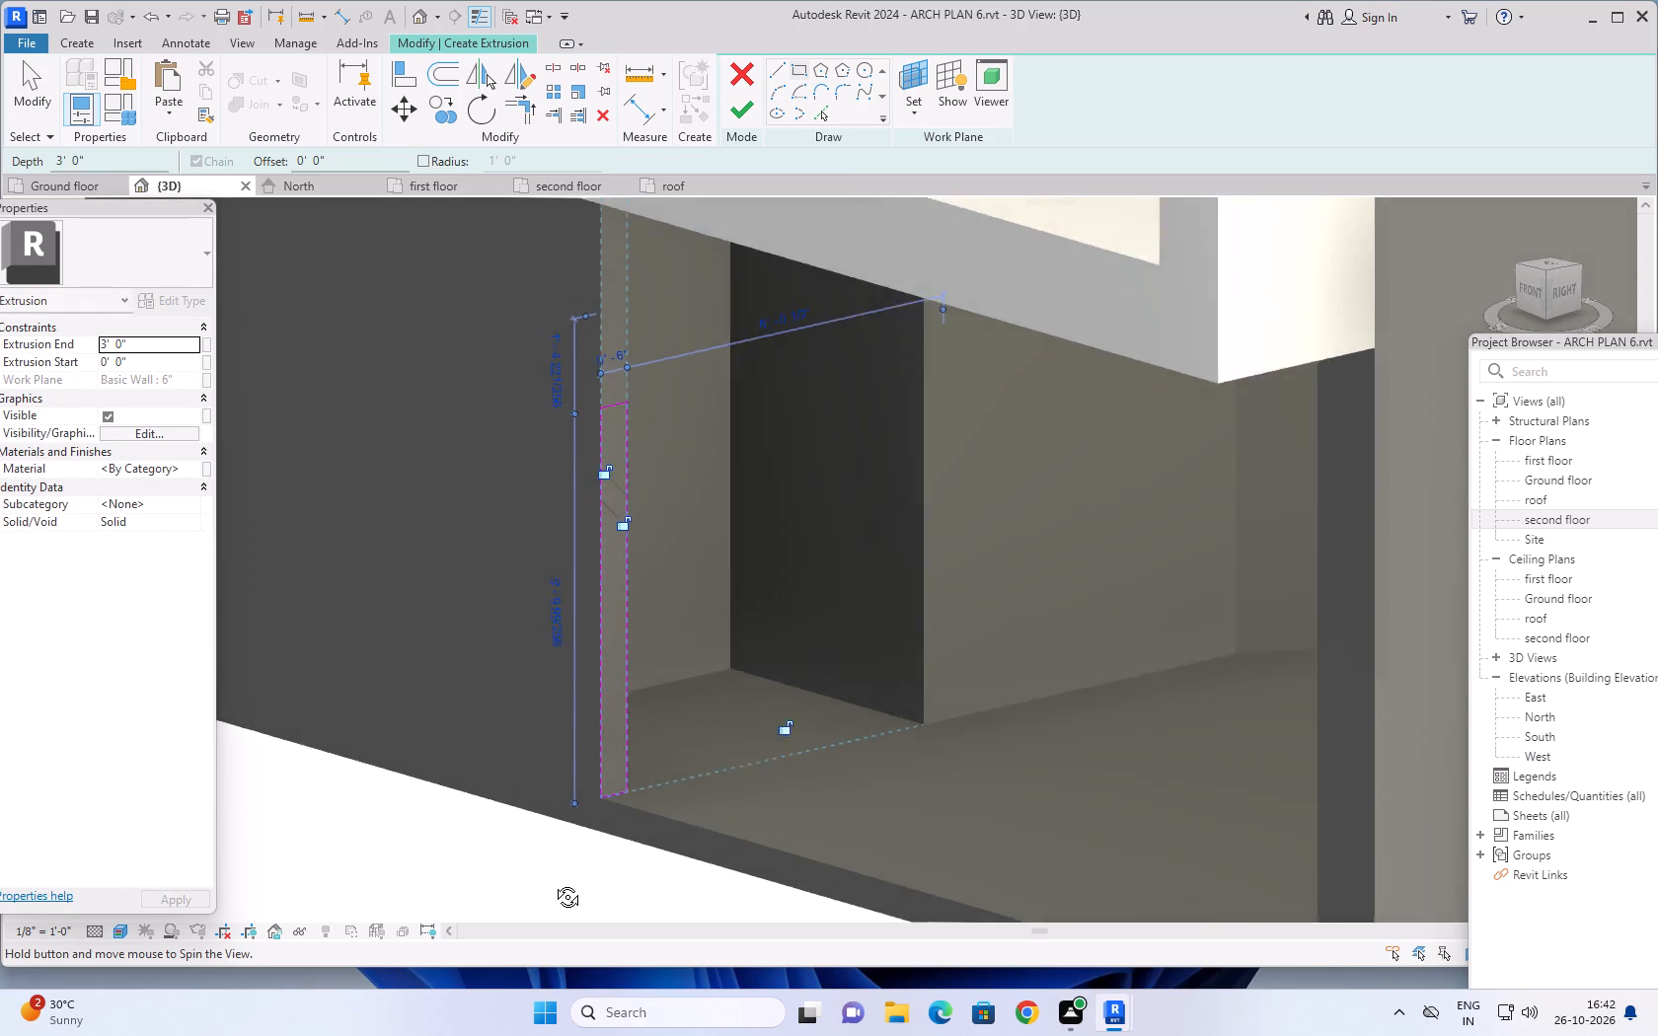
middle_click_drag(553, 882, 740, 881, "shift")
middle_click_drag(808, 861, 802, 861)
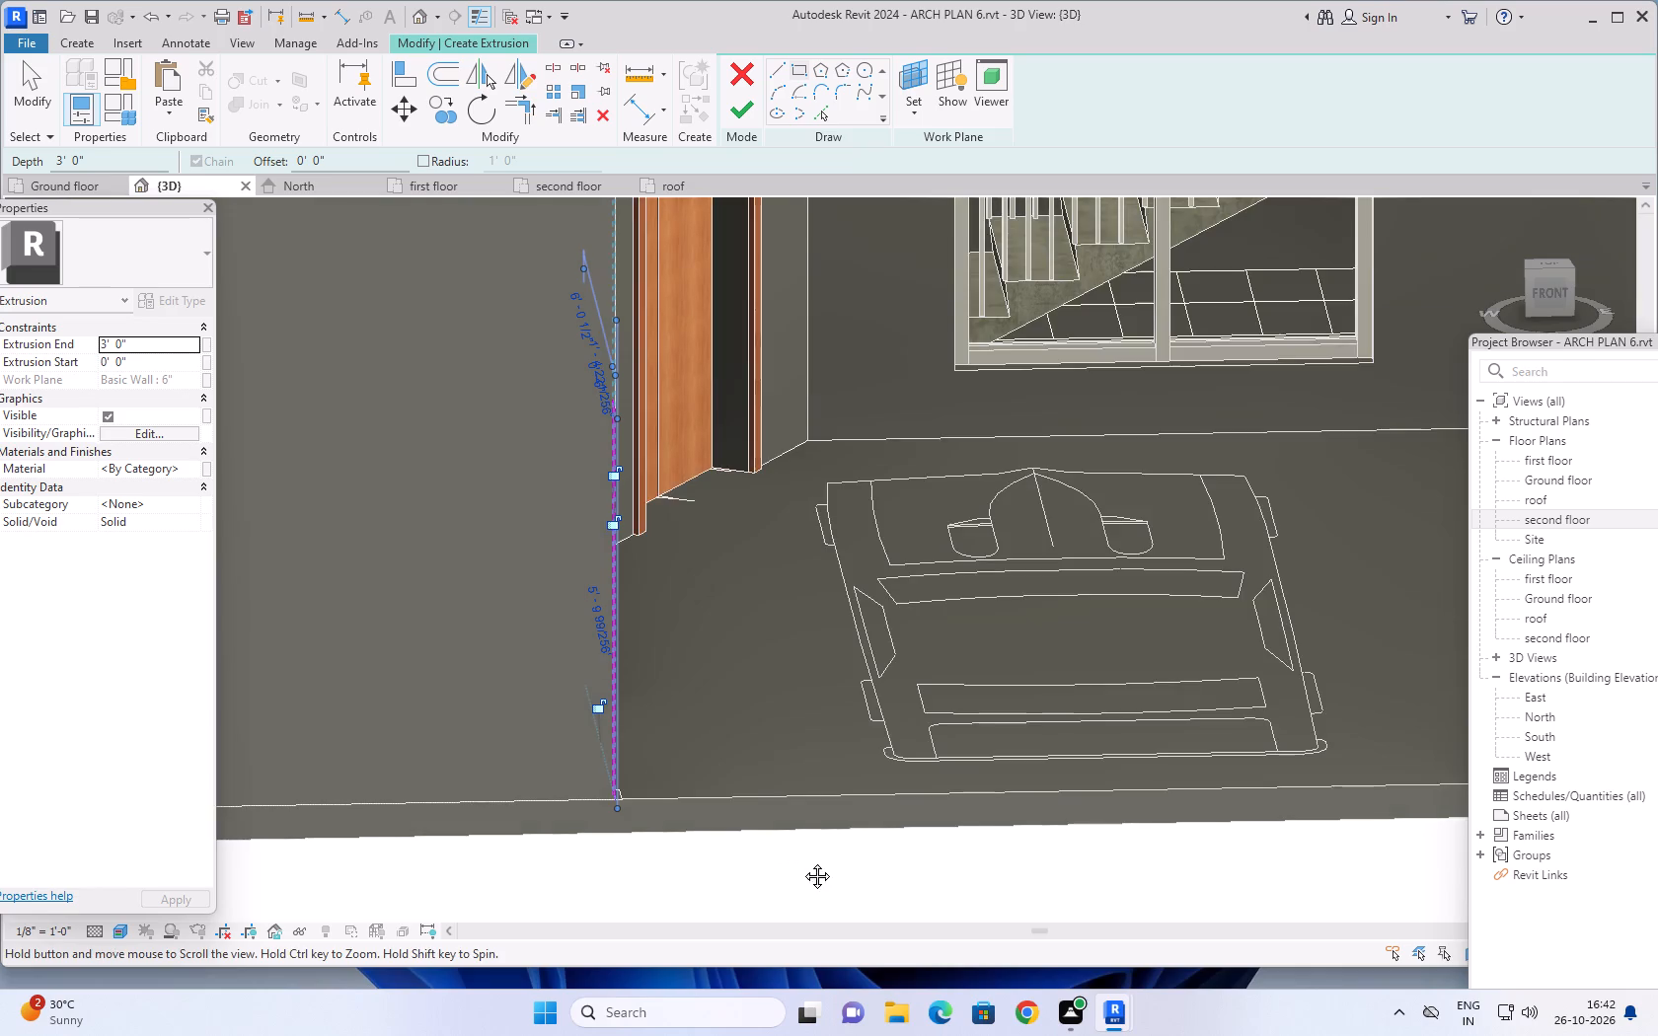
middle_click_drag(802, 861, 741, 874)
left_click(152, 342)
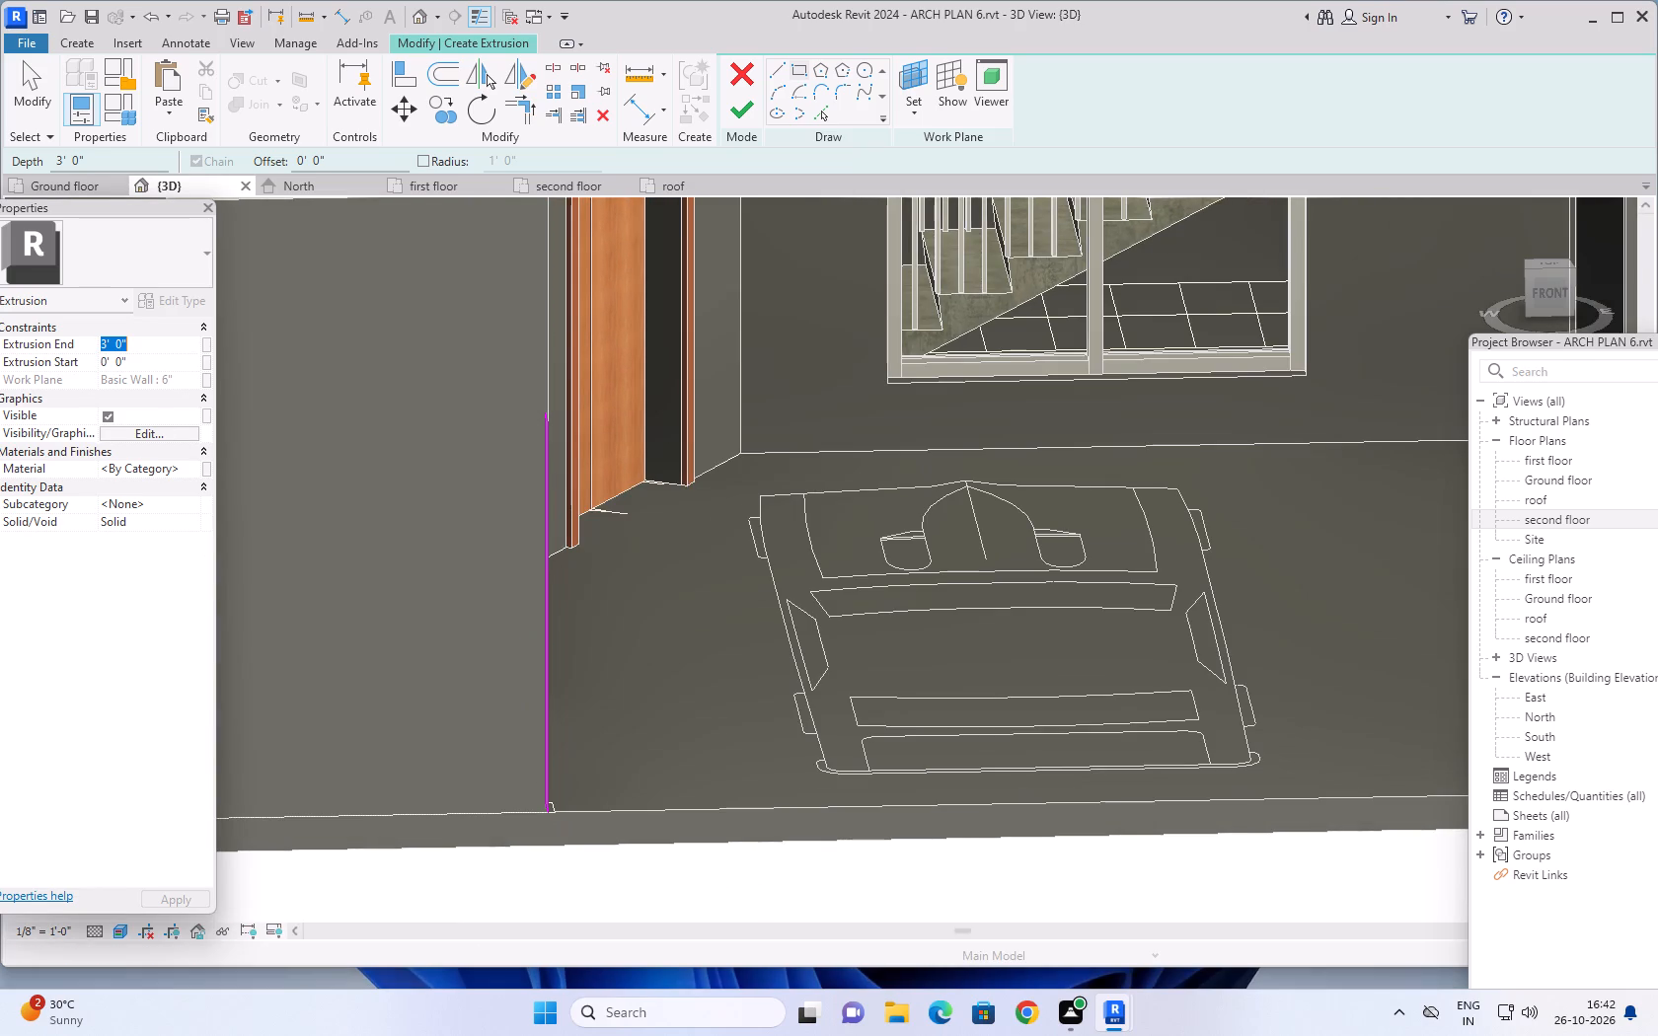
type("10'")
key("Return")
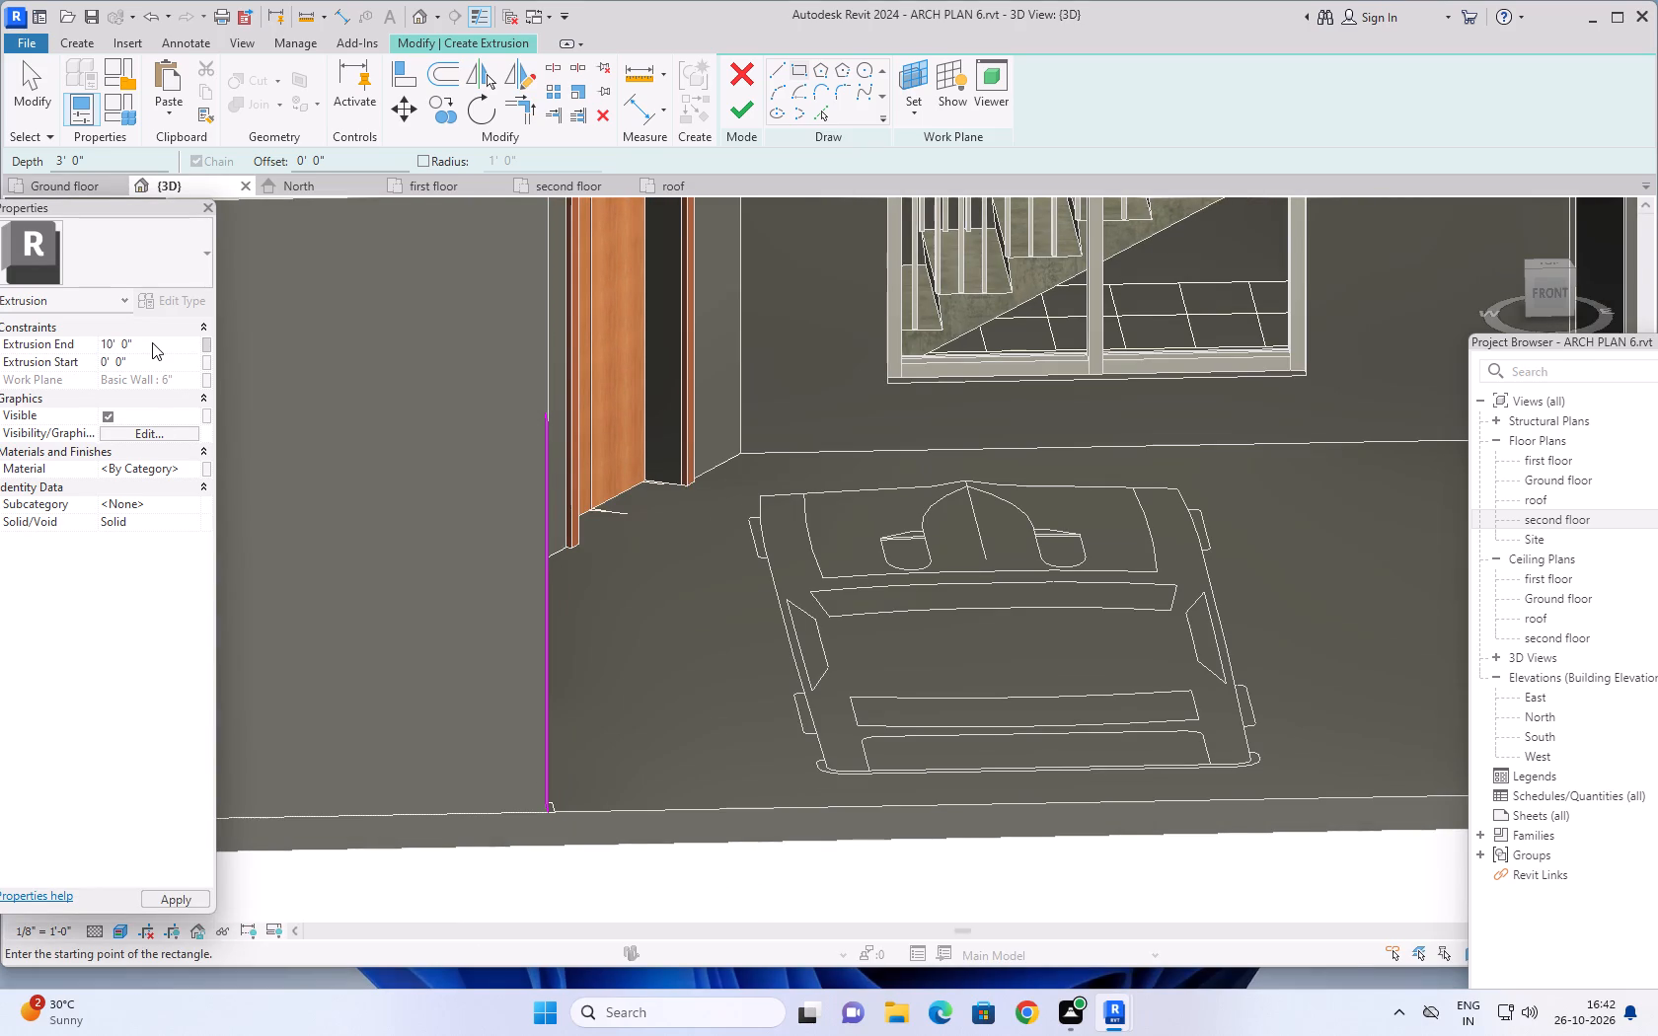
scroll(711, 457, "down", 1)
scroll(757, 521, "down", 1)
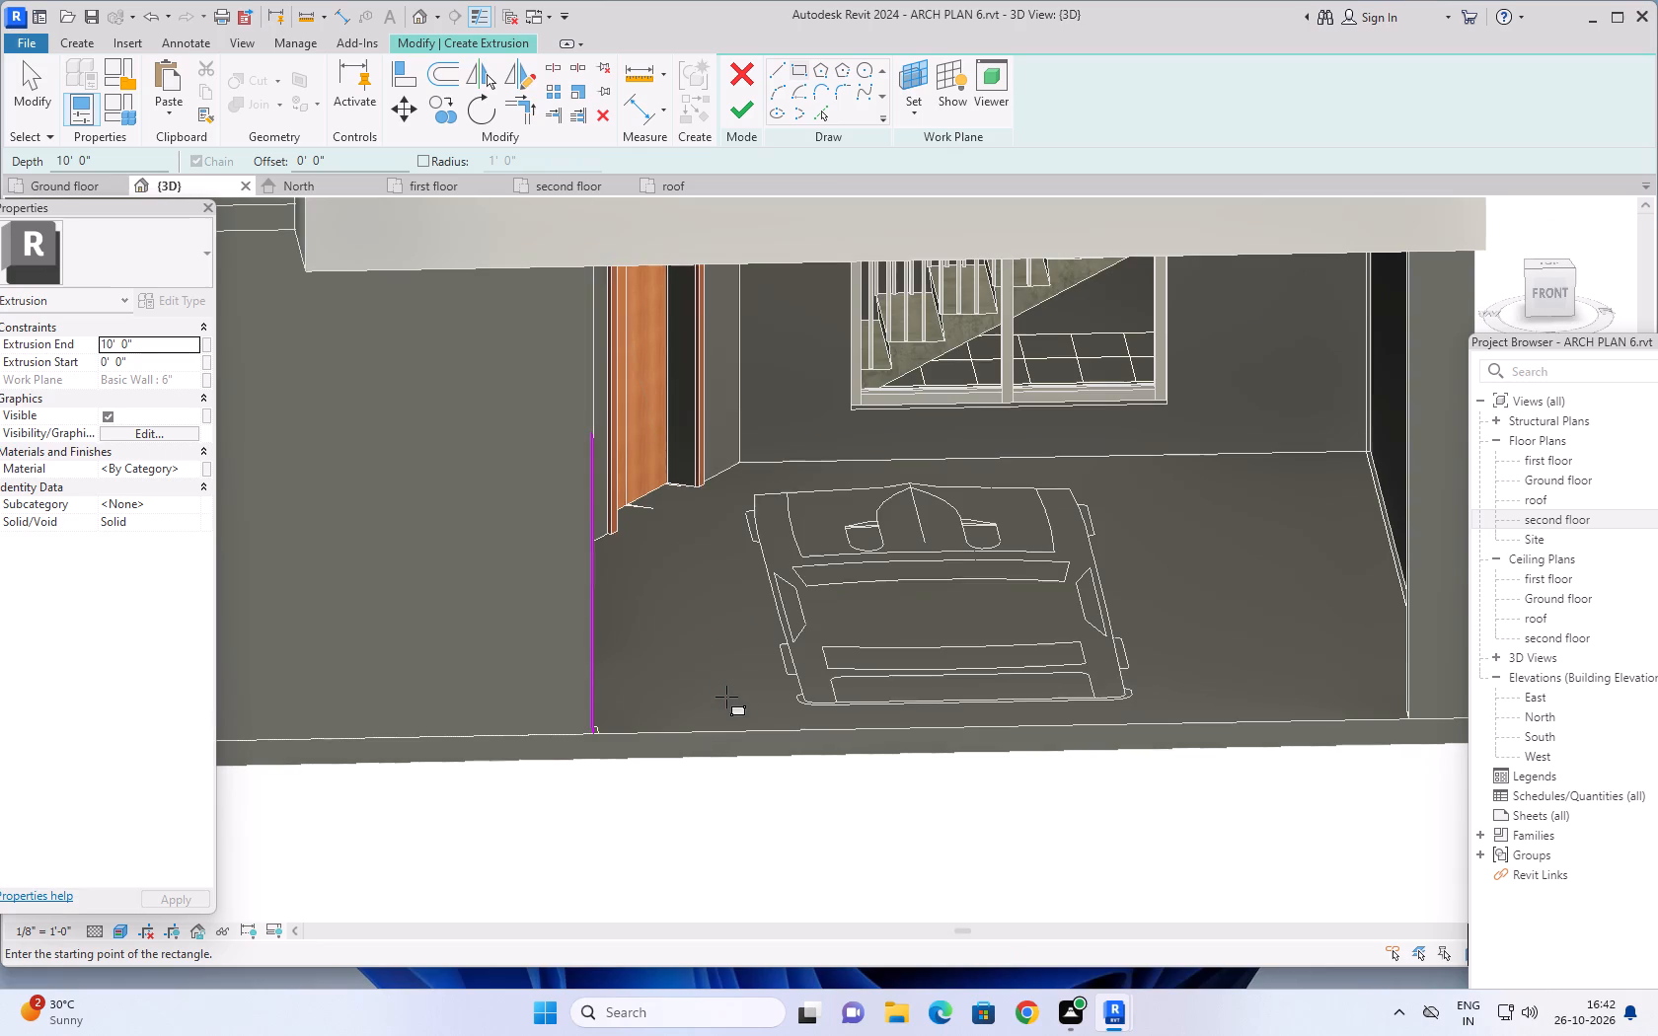
left_click(744, 108)
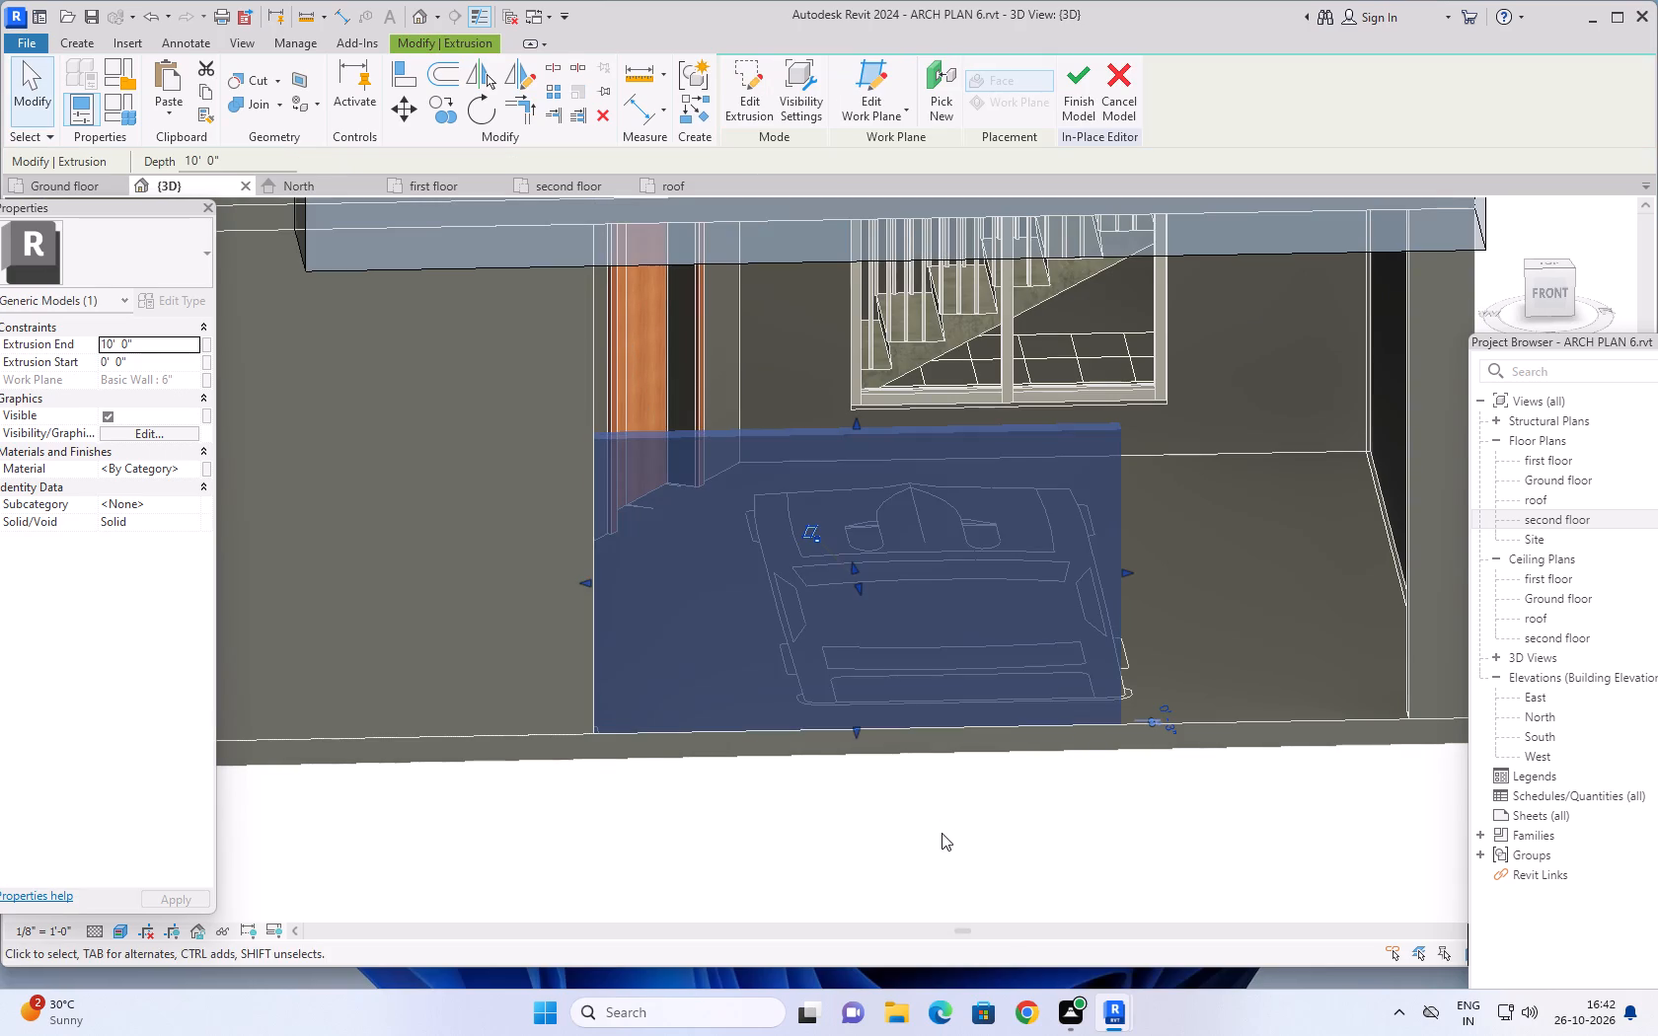
Align the extruded panel's free end with the wall face on the opposite side of the opening.
middle_click_drag(941, 831, 844, 760)
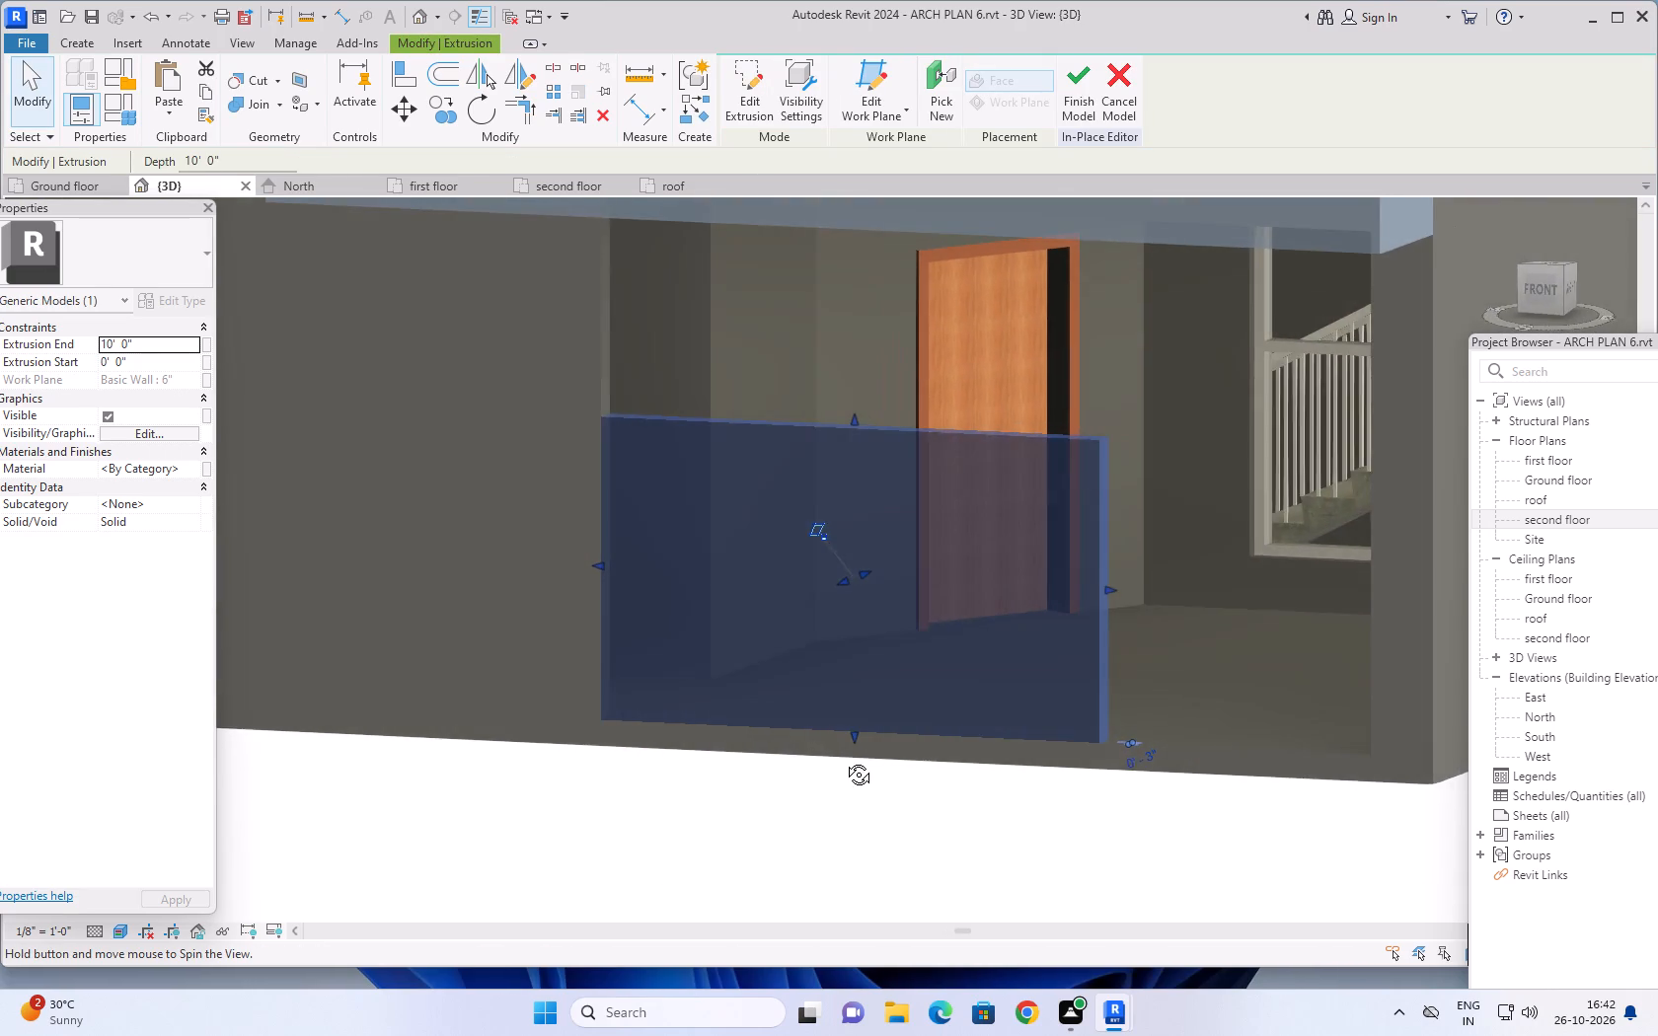
middle_click_drag(844, 760, 1031, 774)
middle_click_drag(1085, 757, 948, 840)
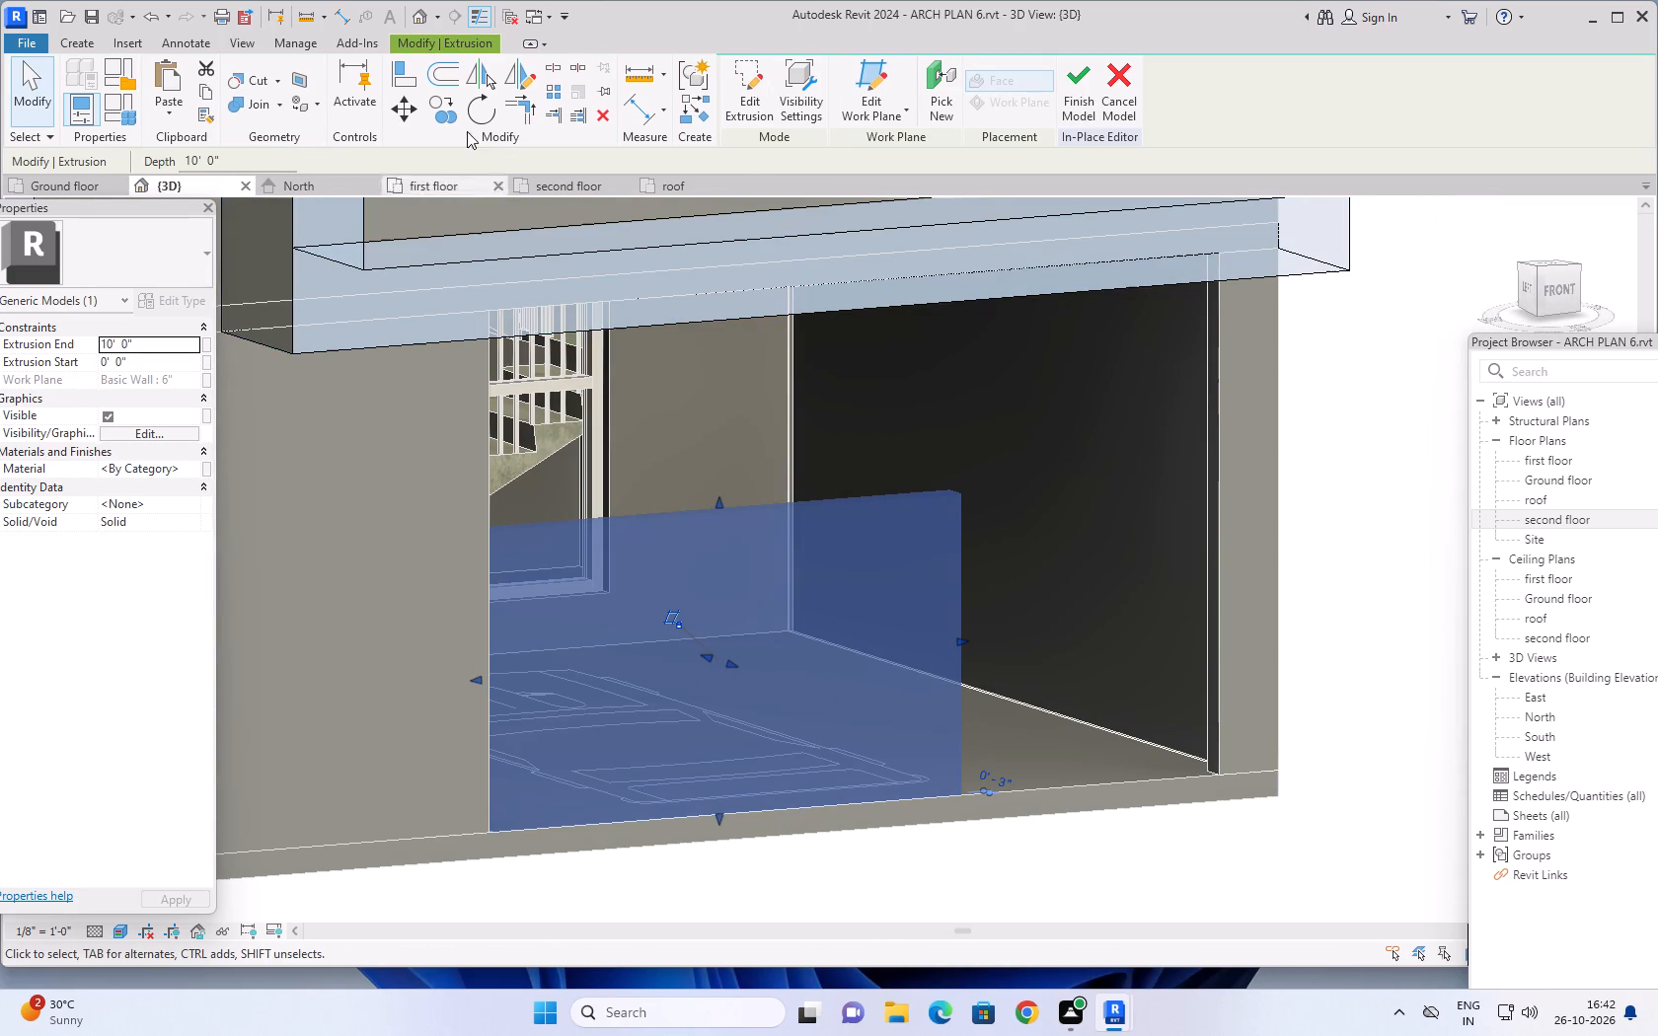
left_click(393, 65)
scroll(1125, 606, "up", 4)
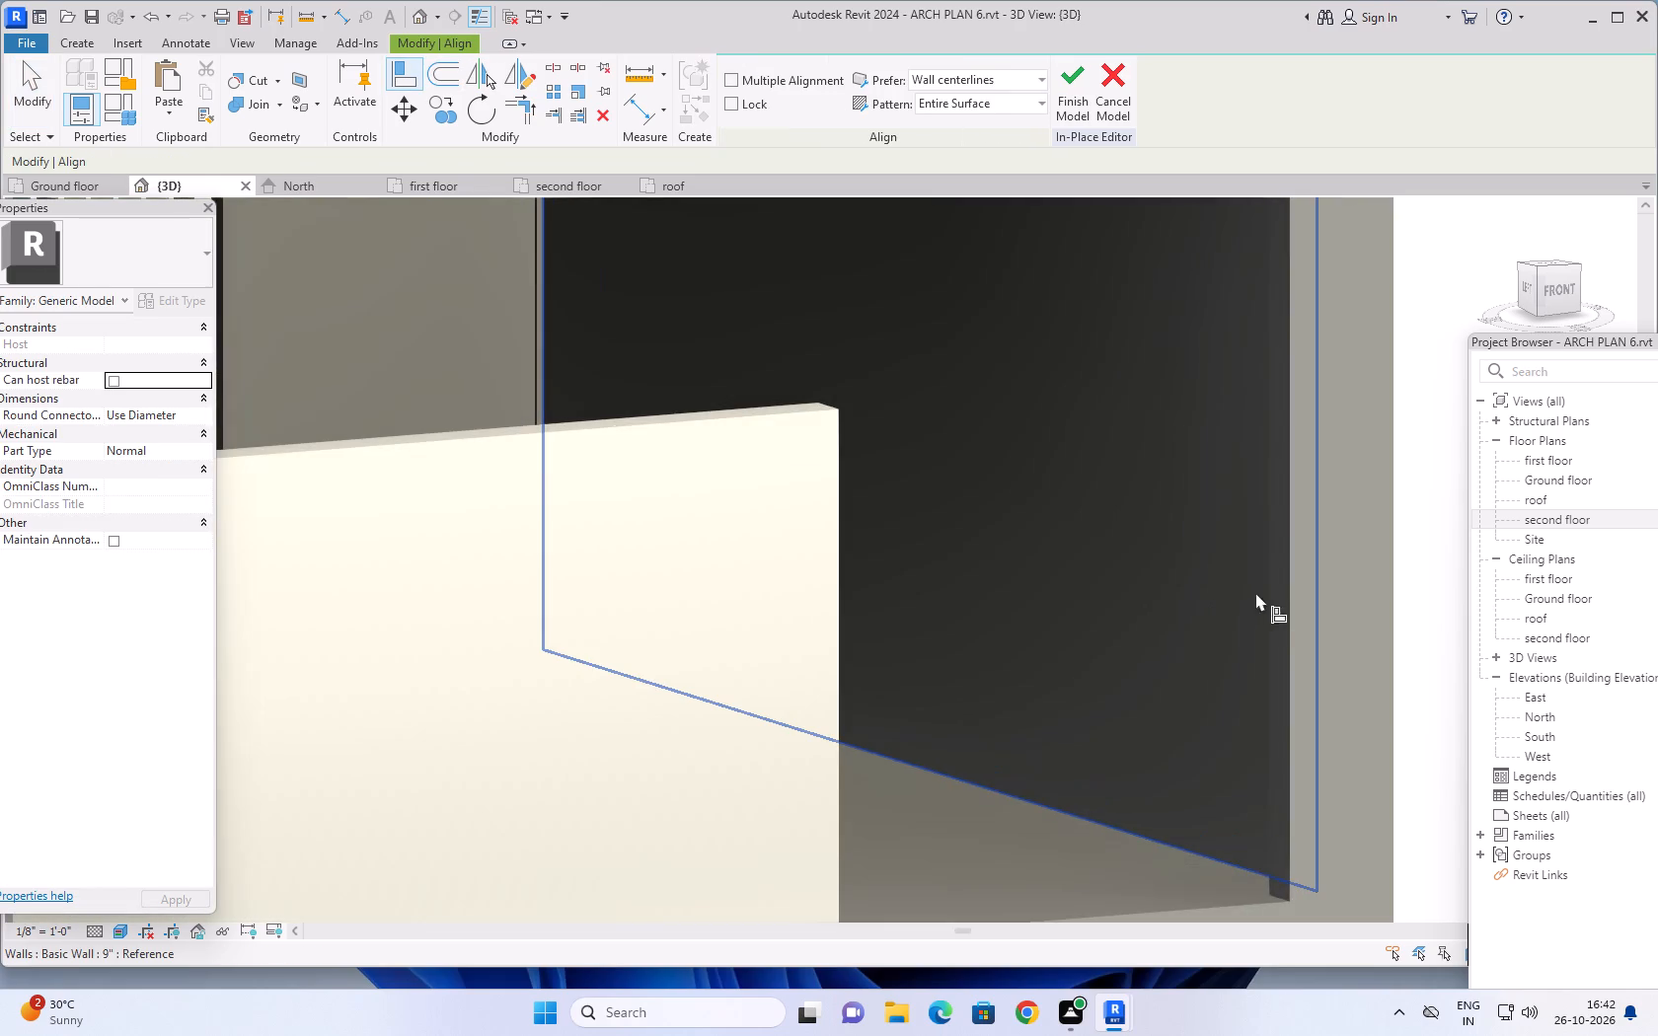
middle_click_drag(1265, 599, 1331, 628, "shift")
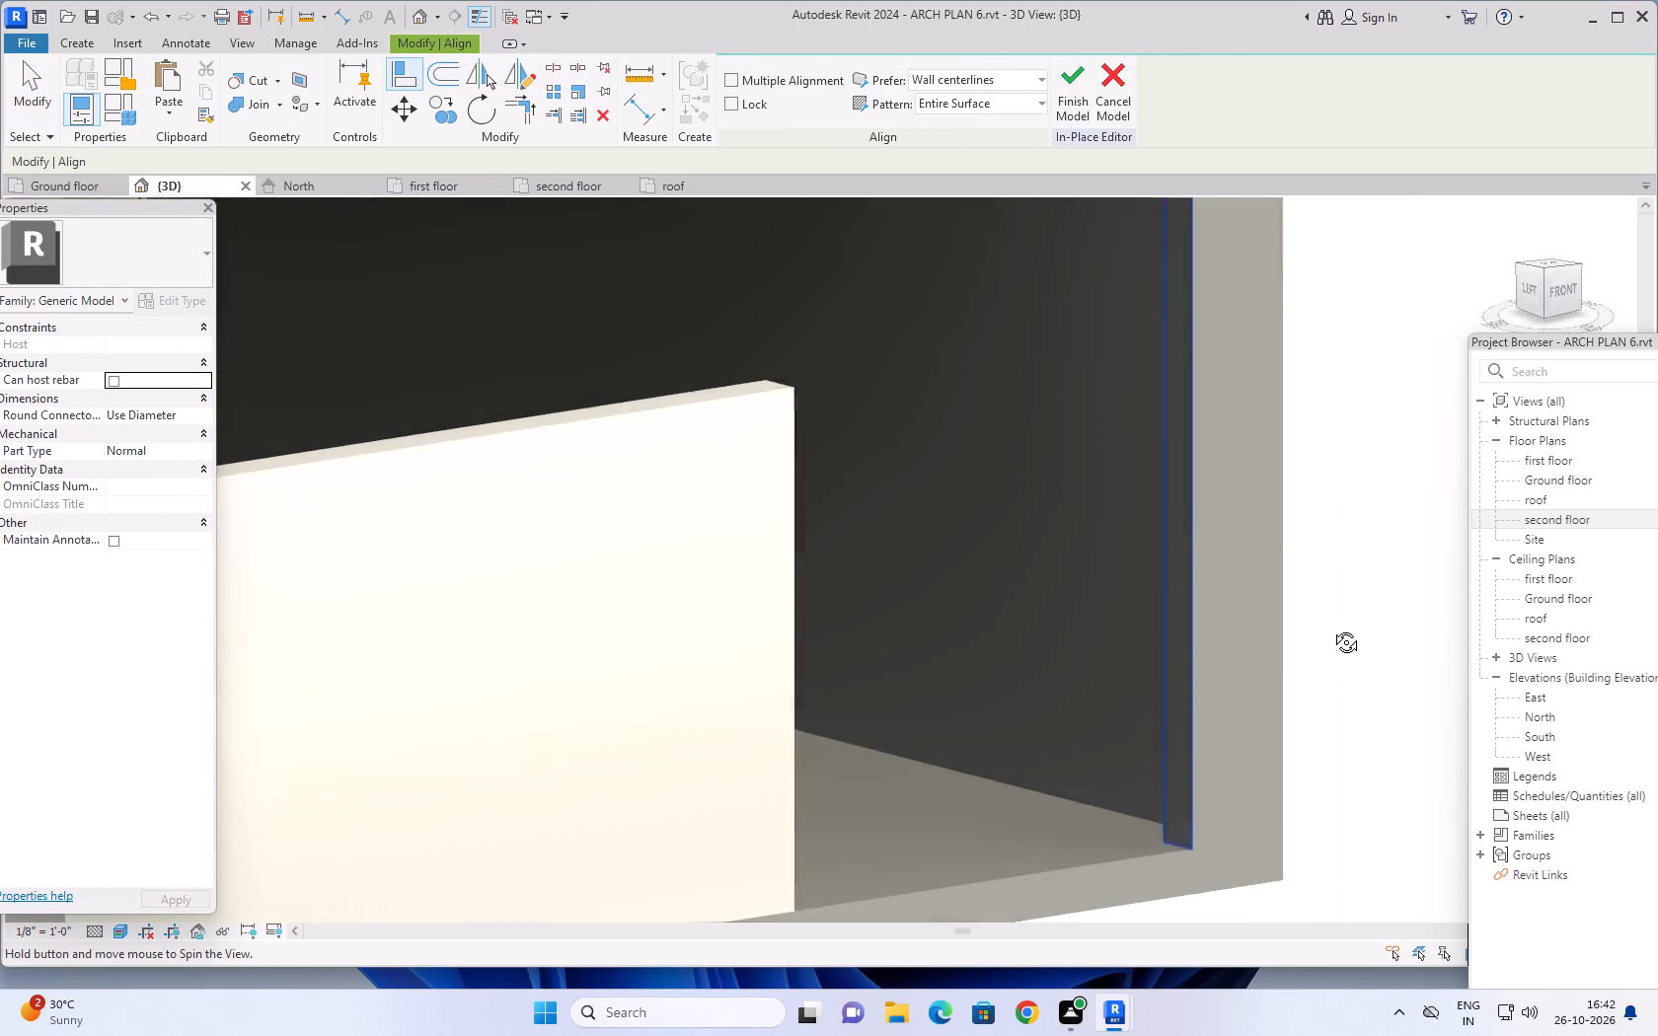
middle_click_drag(1331, 628, 1358, 624, "shift")
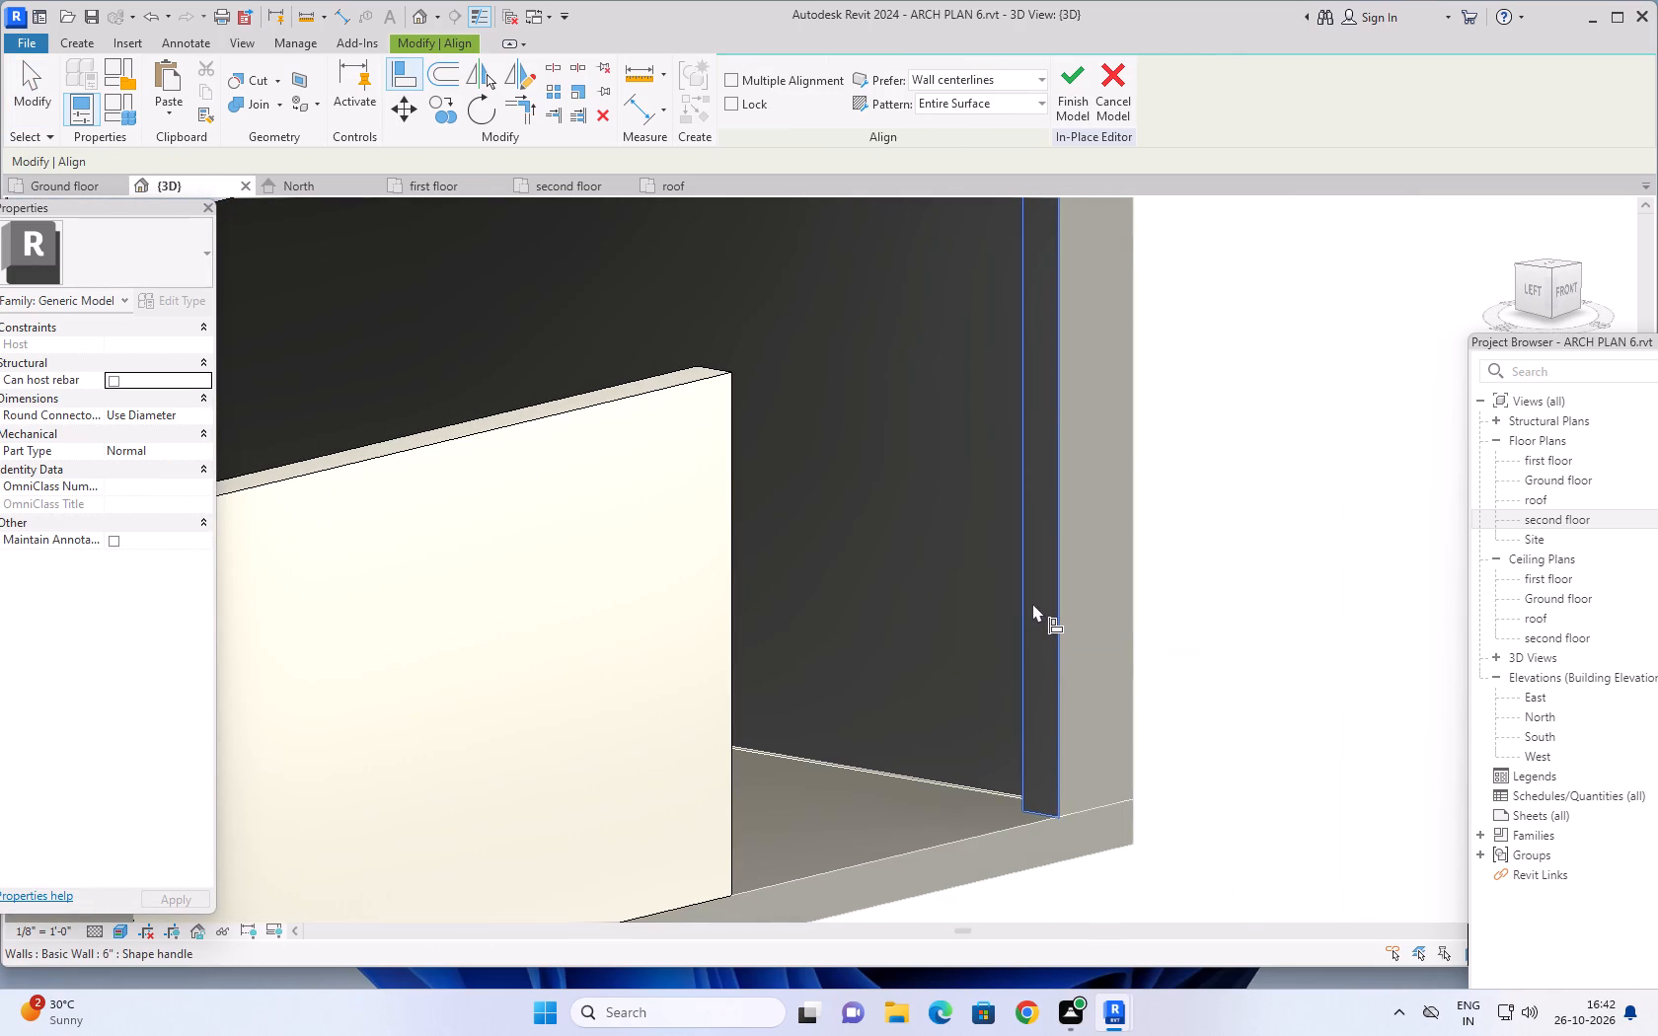
left_click(1032, 603)
middle_click_drag(1008, 683, 709, 755, "shift")
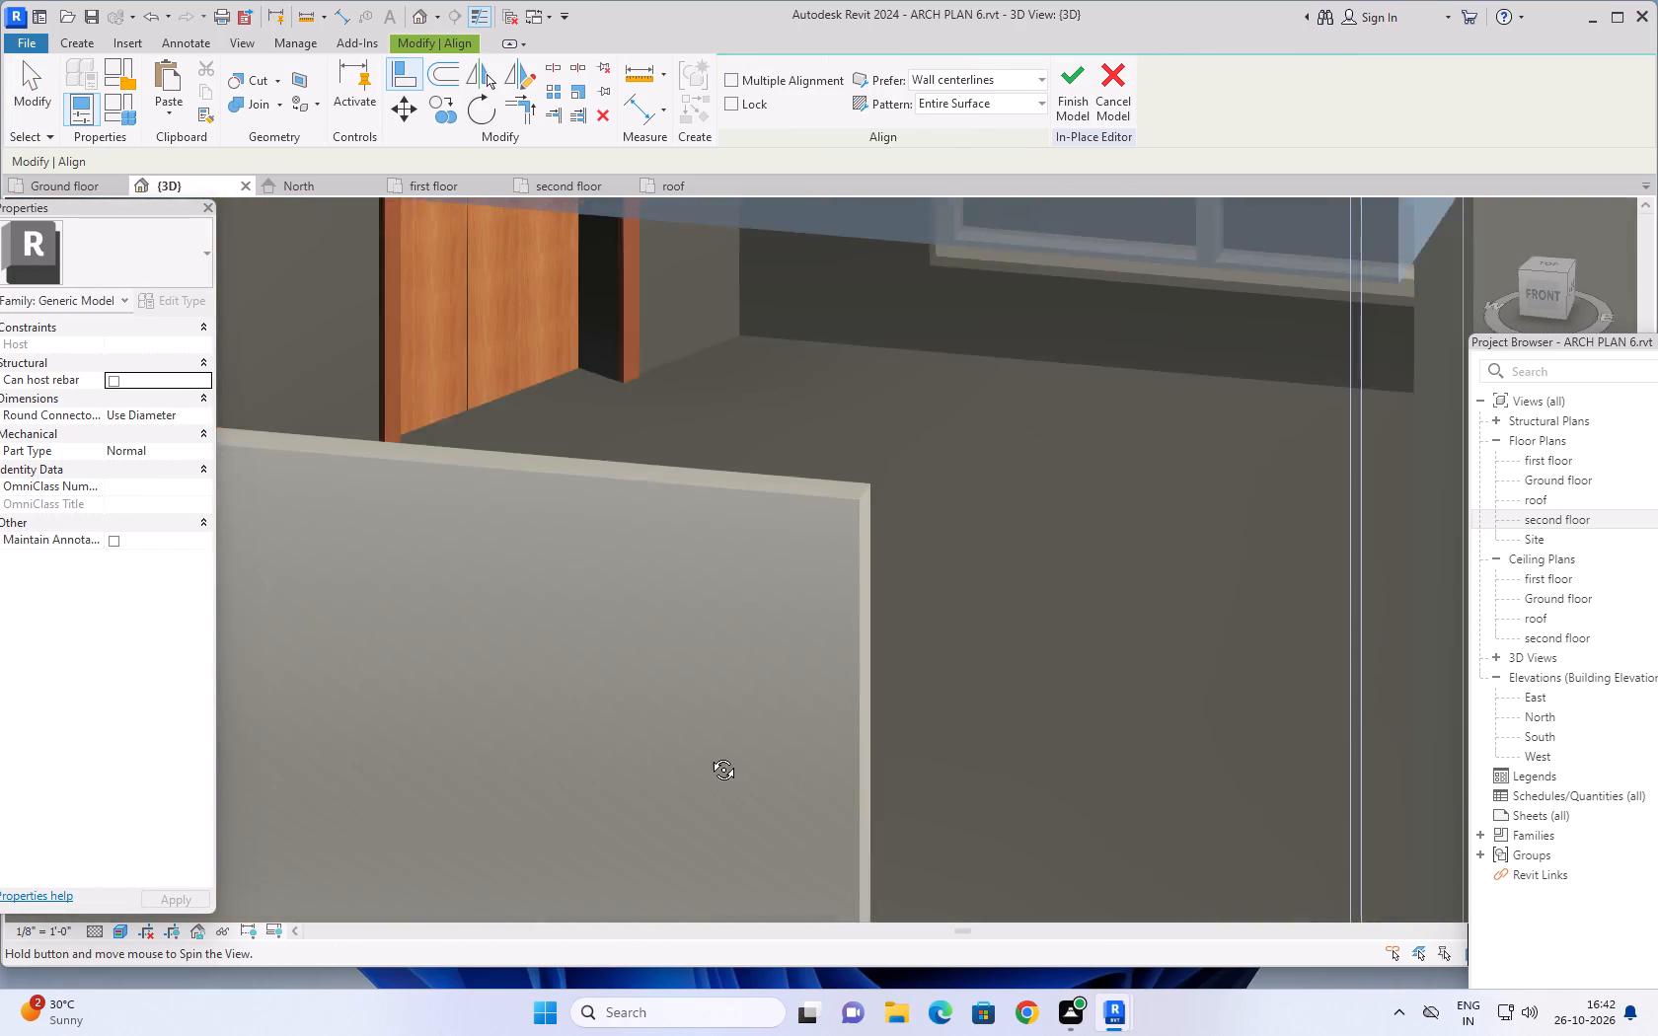
middle_click_drag(709, 755, 687, 744, "shift")
left_click(812, 656)
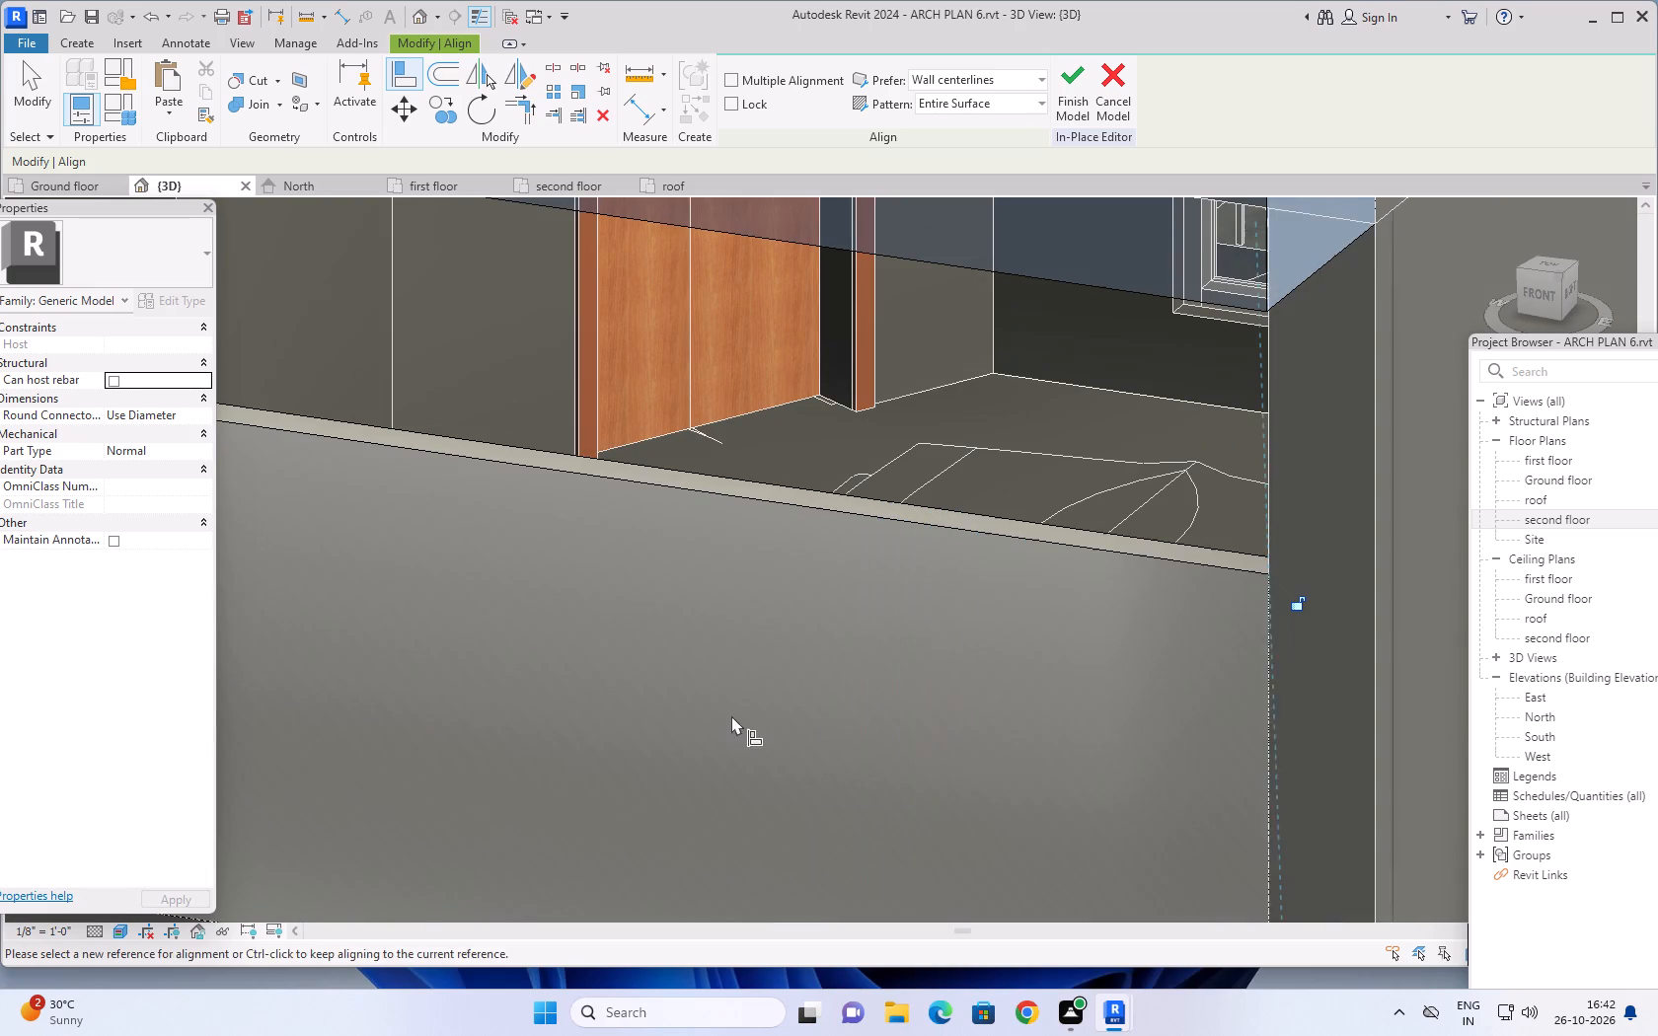
Raise the extruded panel's bottom edge slightly off the floor and lower its top edge a little.
scroll(712, 720, "down", 7)
middle_click_drag(769, 721, 833, 666)
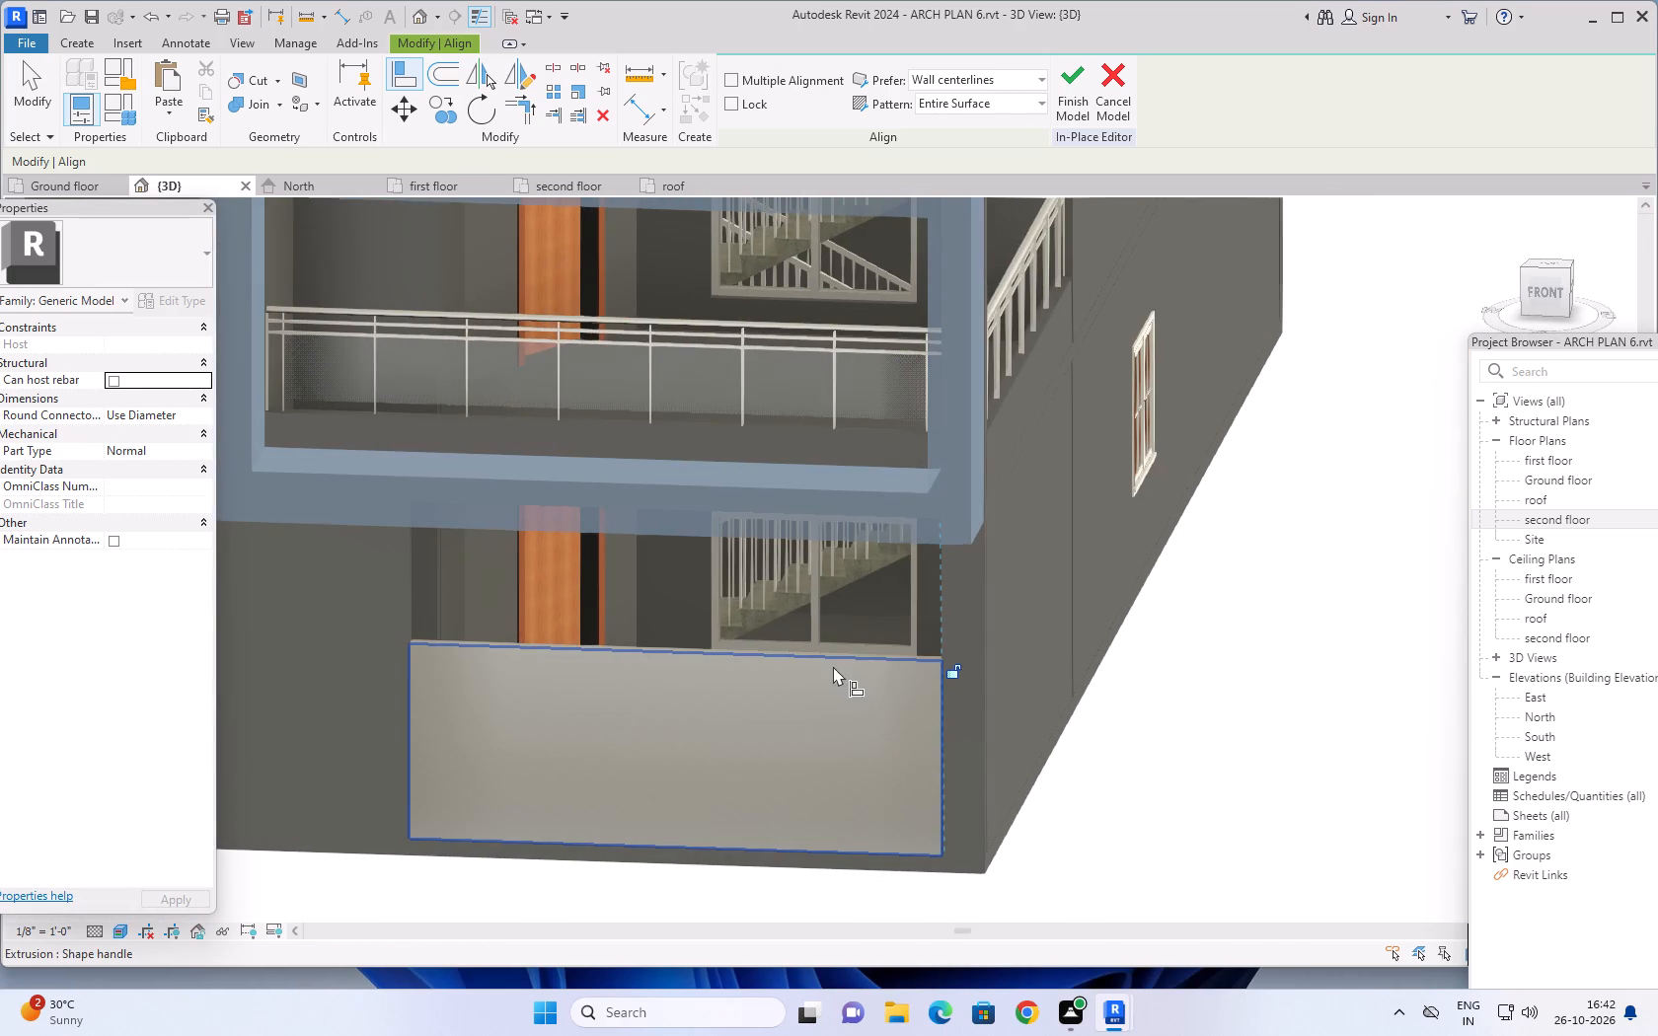
scroll(819, 688, "down", 2)
middle_click_drag(828, 691, 852, 666, "shift")
scroll(806, 722, "down", 2)
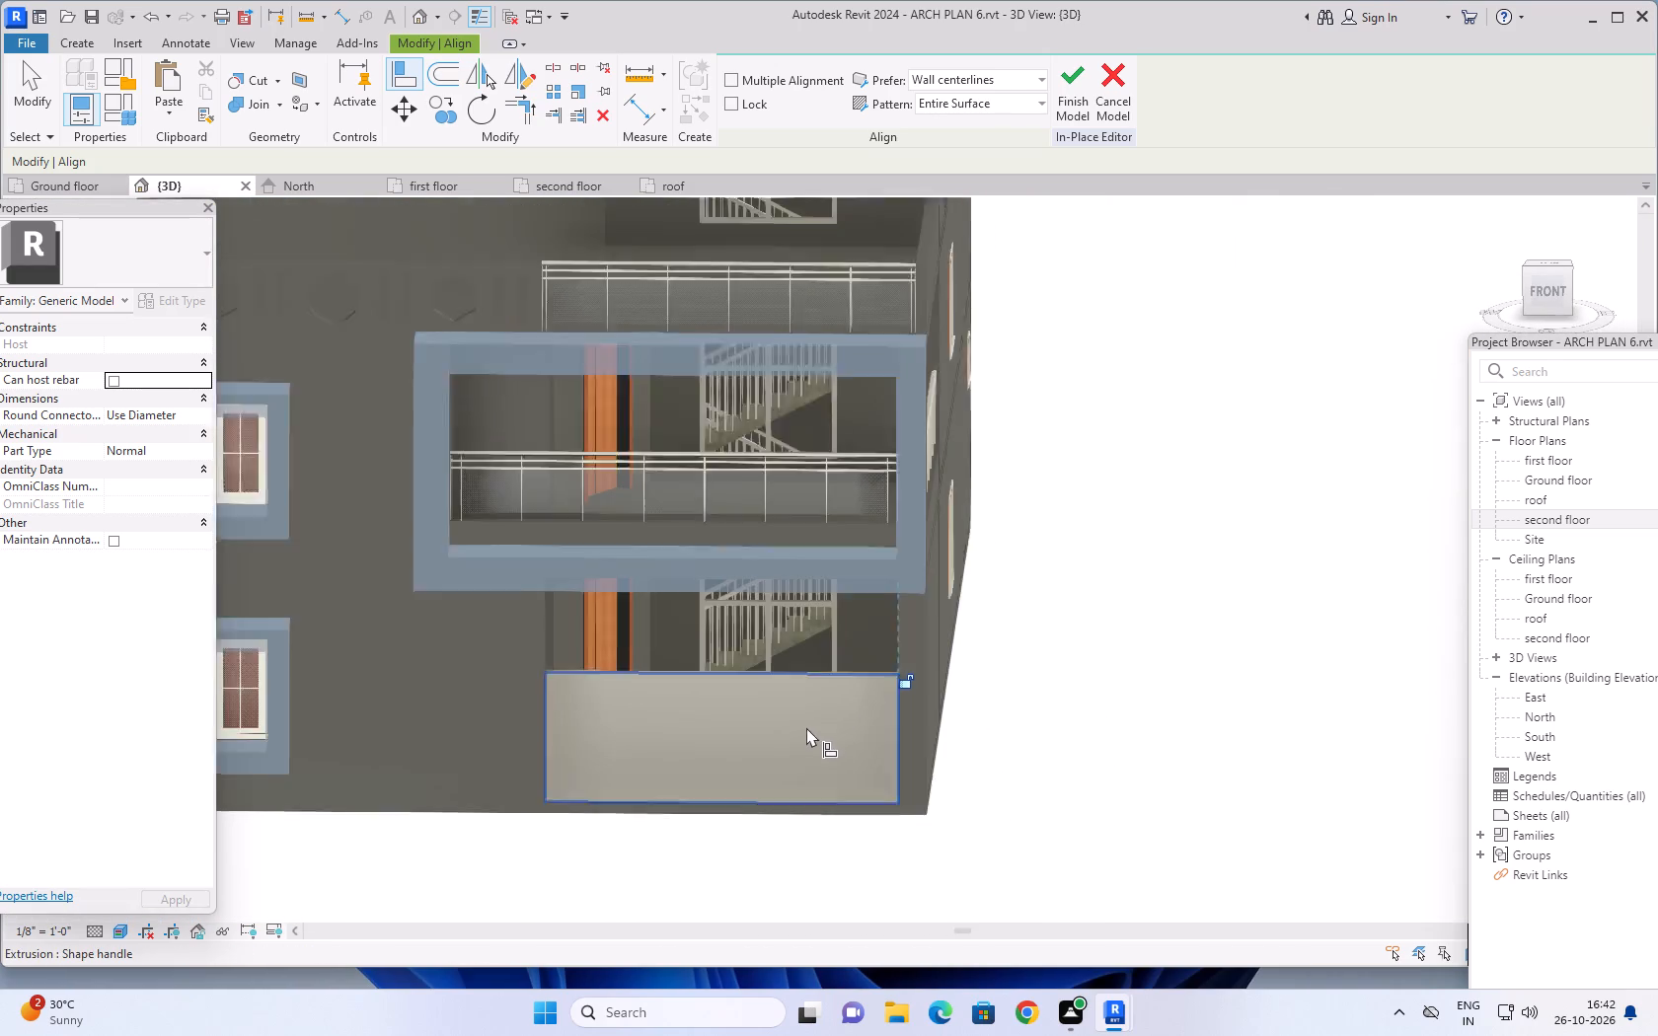
middle_click_drag(809, 729, 837, 687)
middle_click_drag(777, 772, 802, 706, "shift")
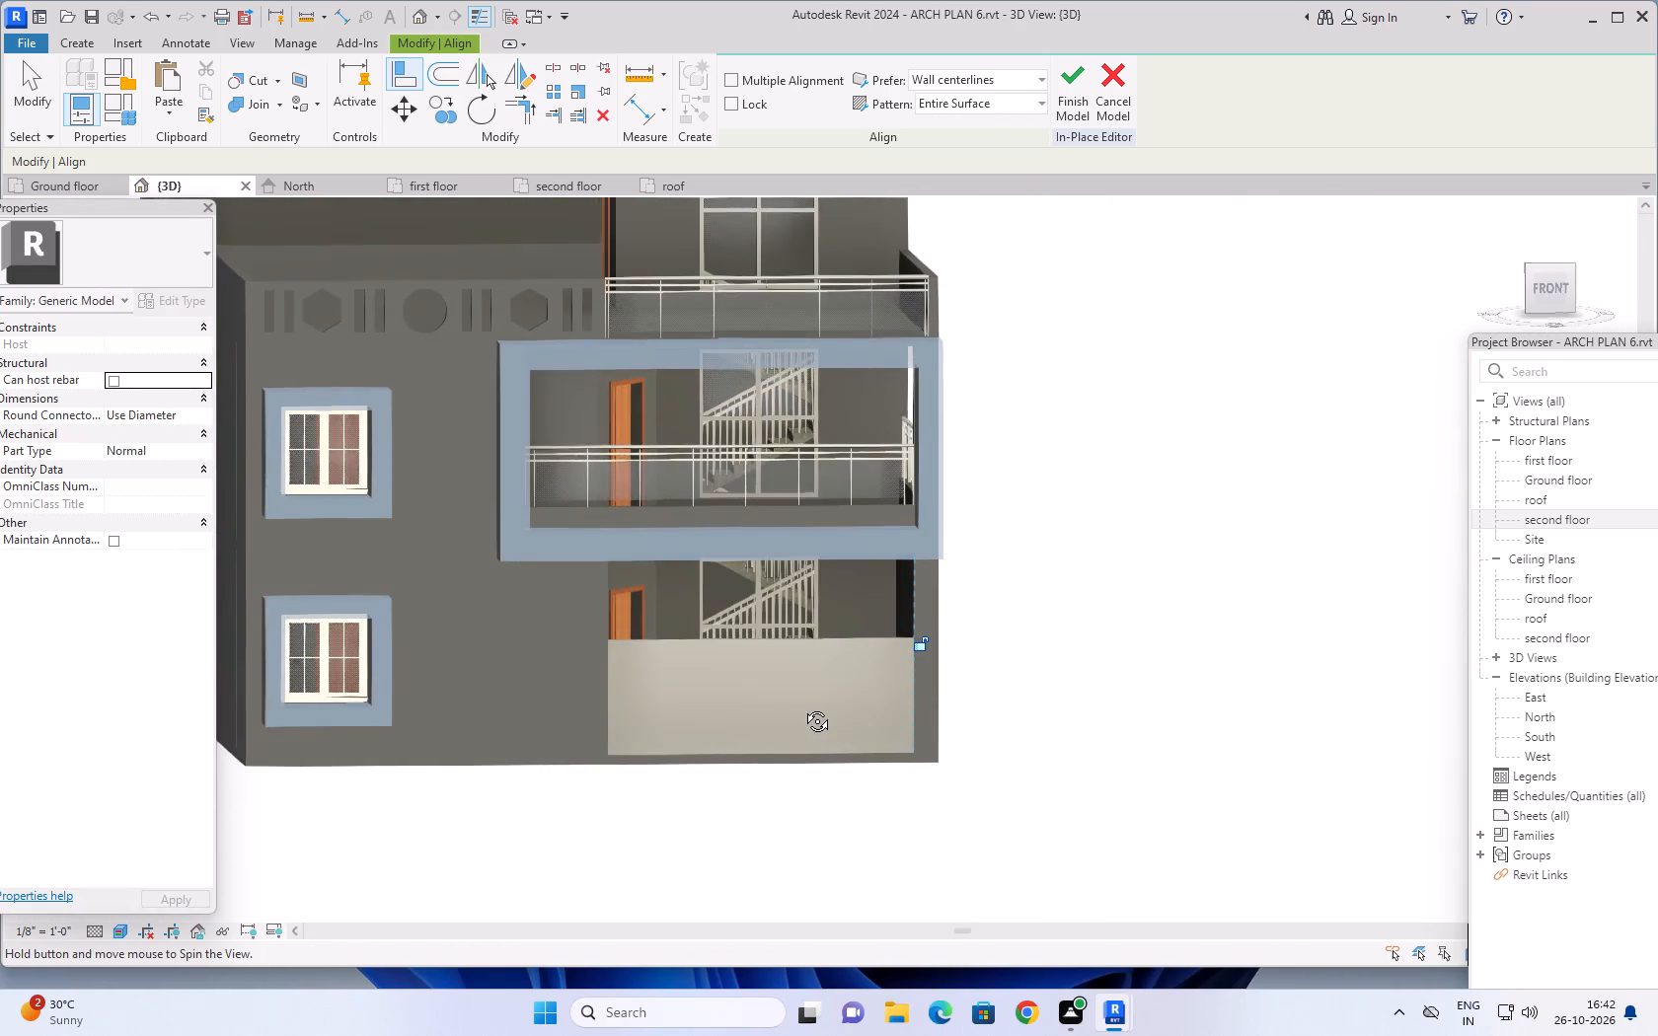
middle_click_drag(802, 706, 801, 705, "shift")
scroll(737, 735, "up", 2)
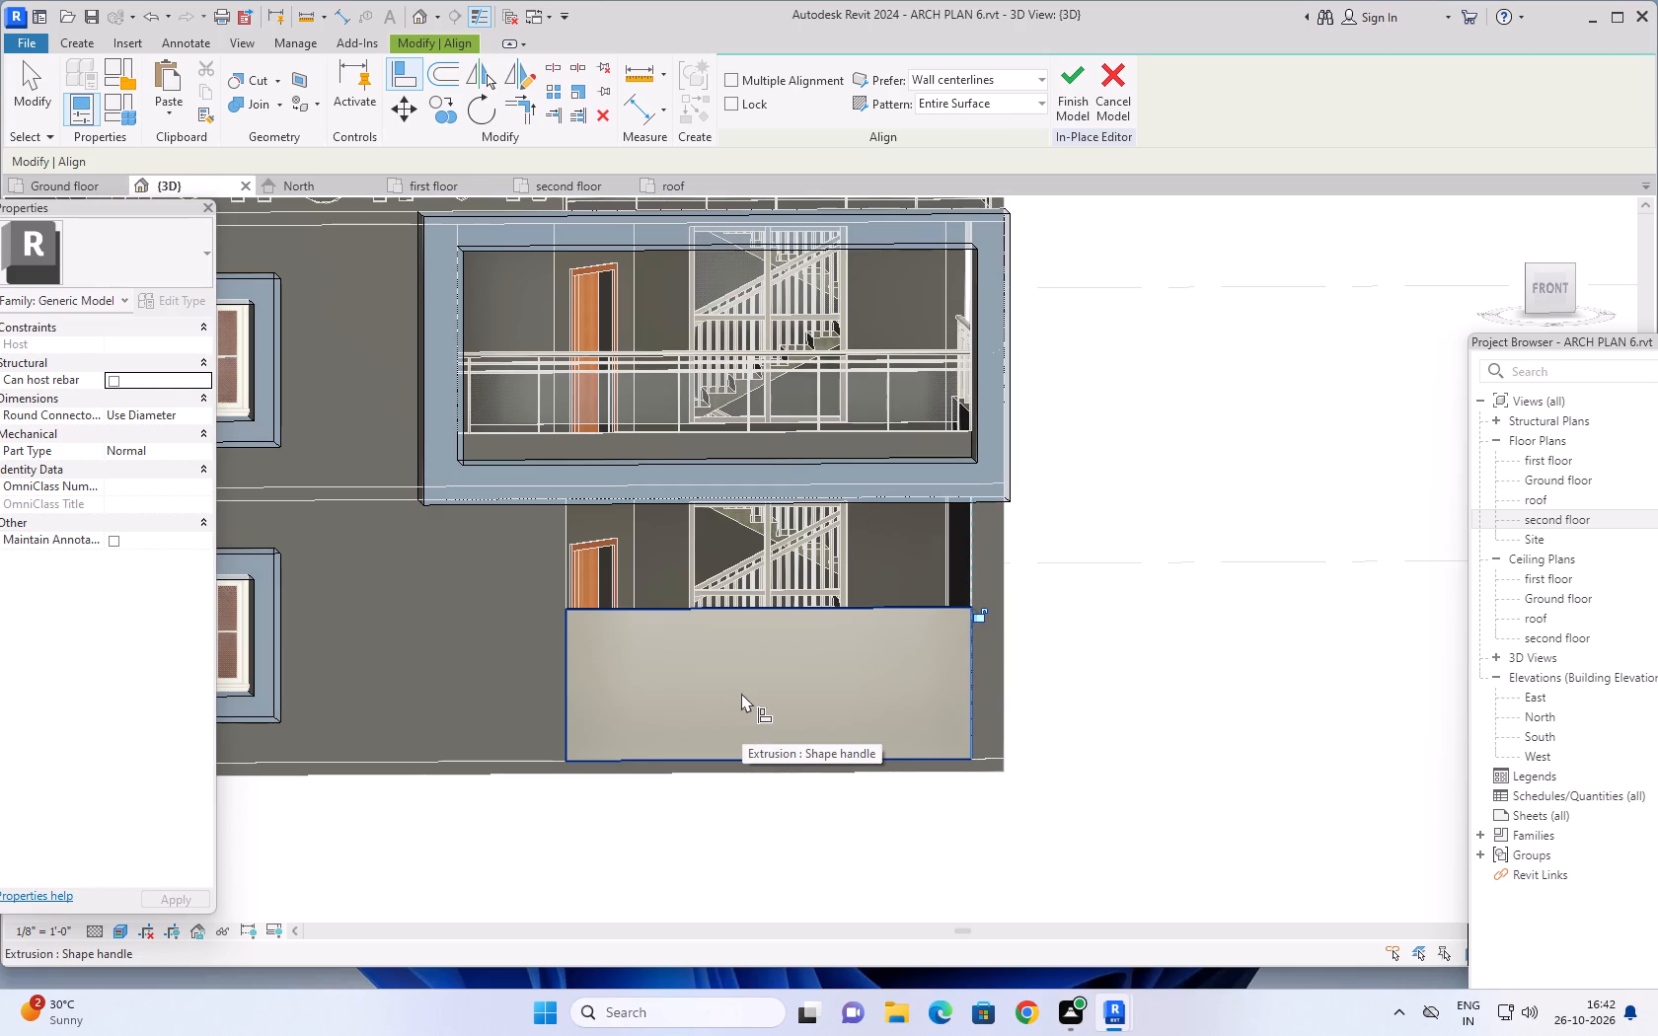
left_click(750, 680)
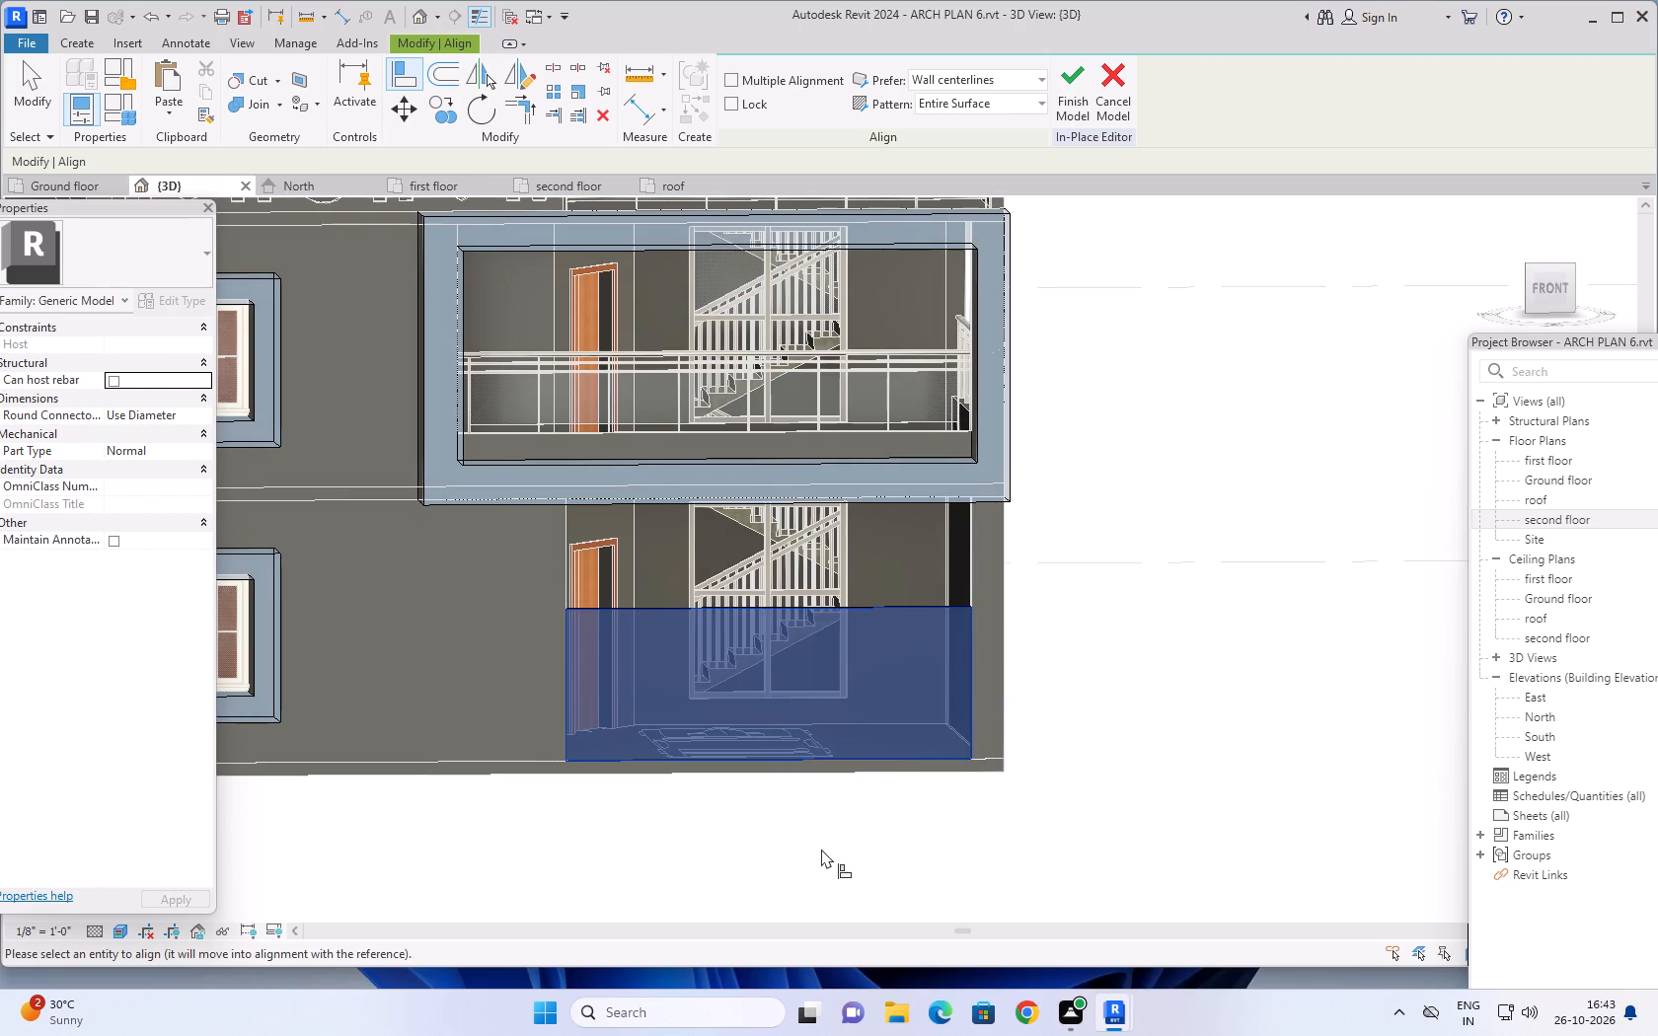
key("Escape")
key("Escape")
left_click(749, 649)
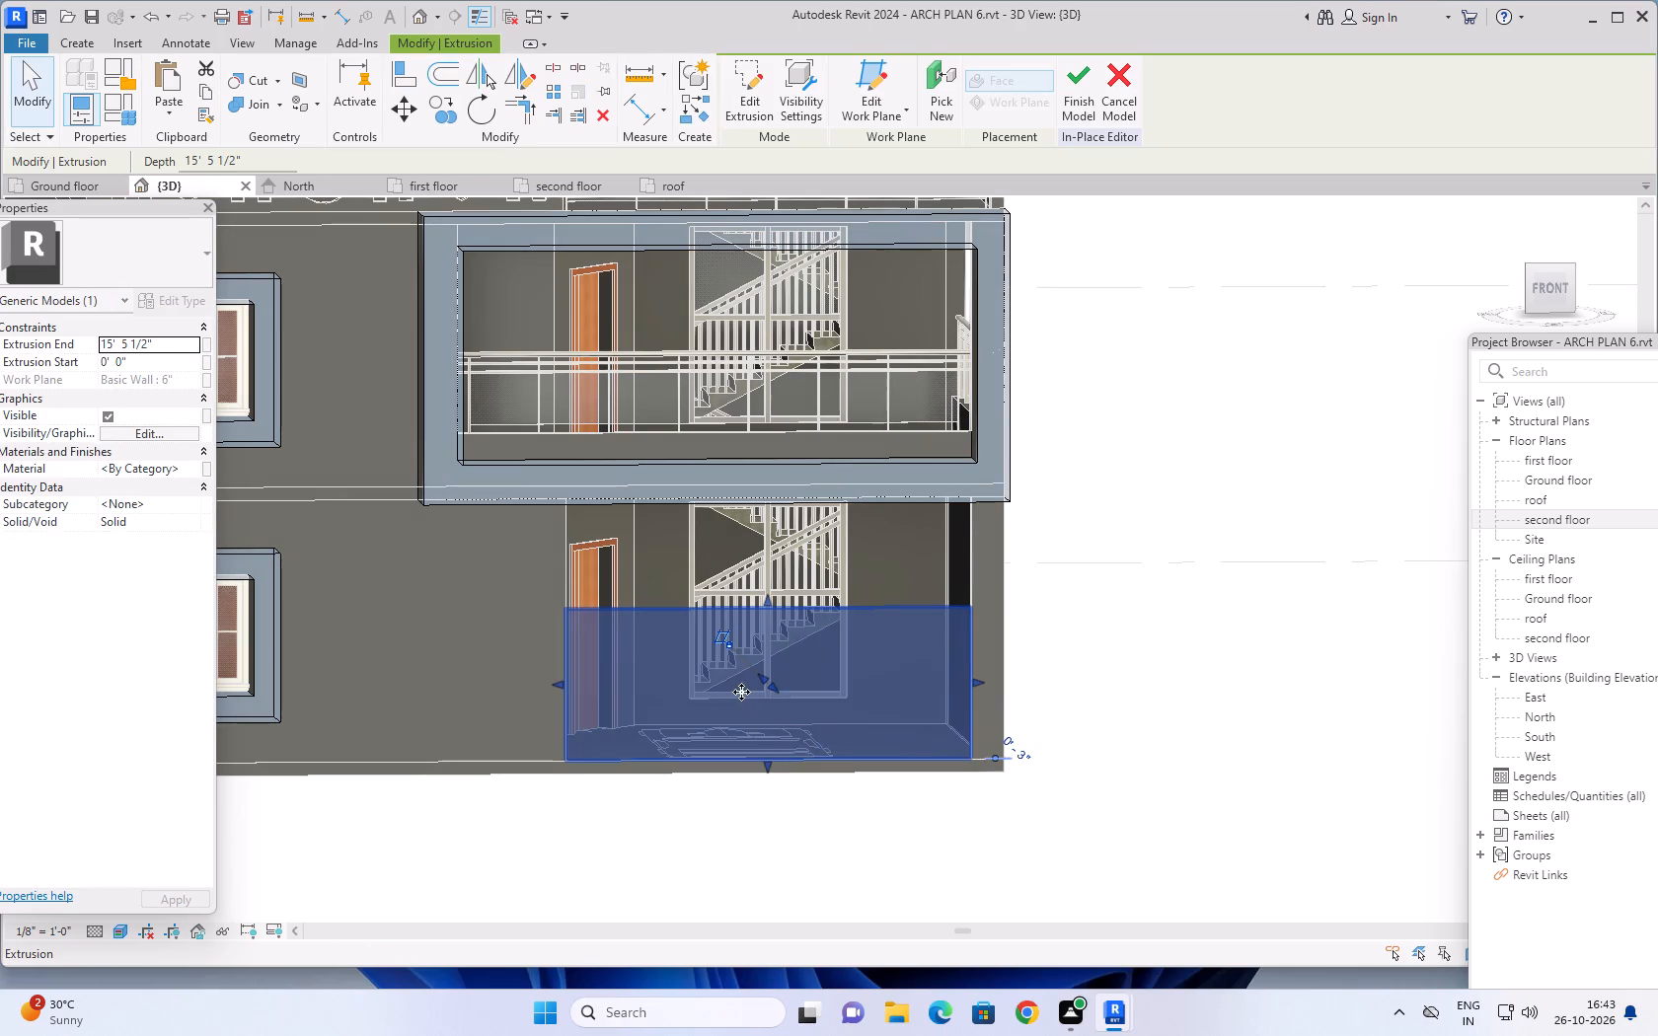
scroll(769, 760, "up", 5)
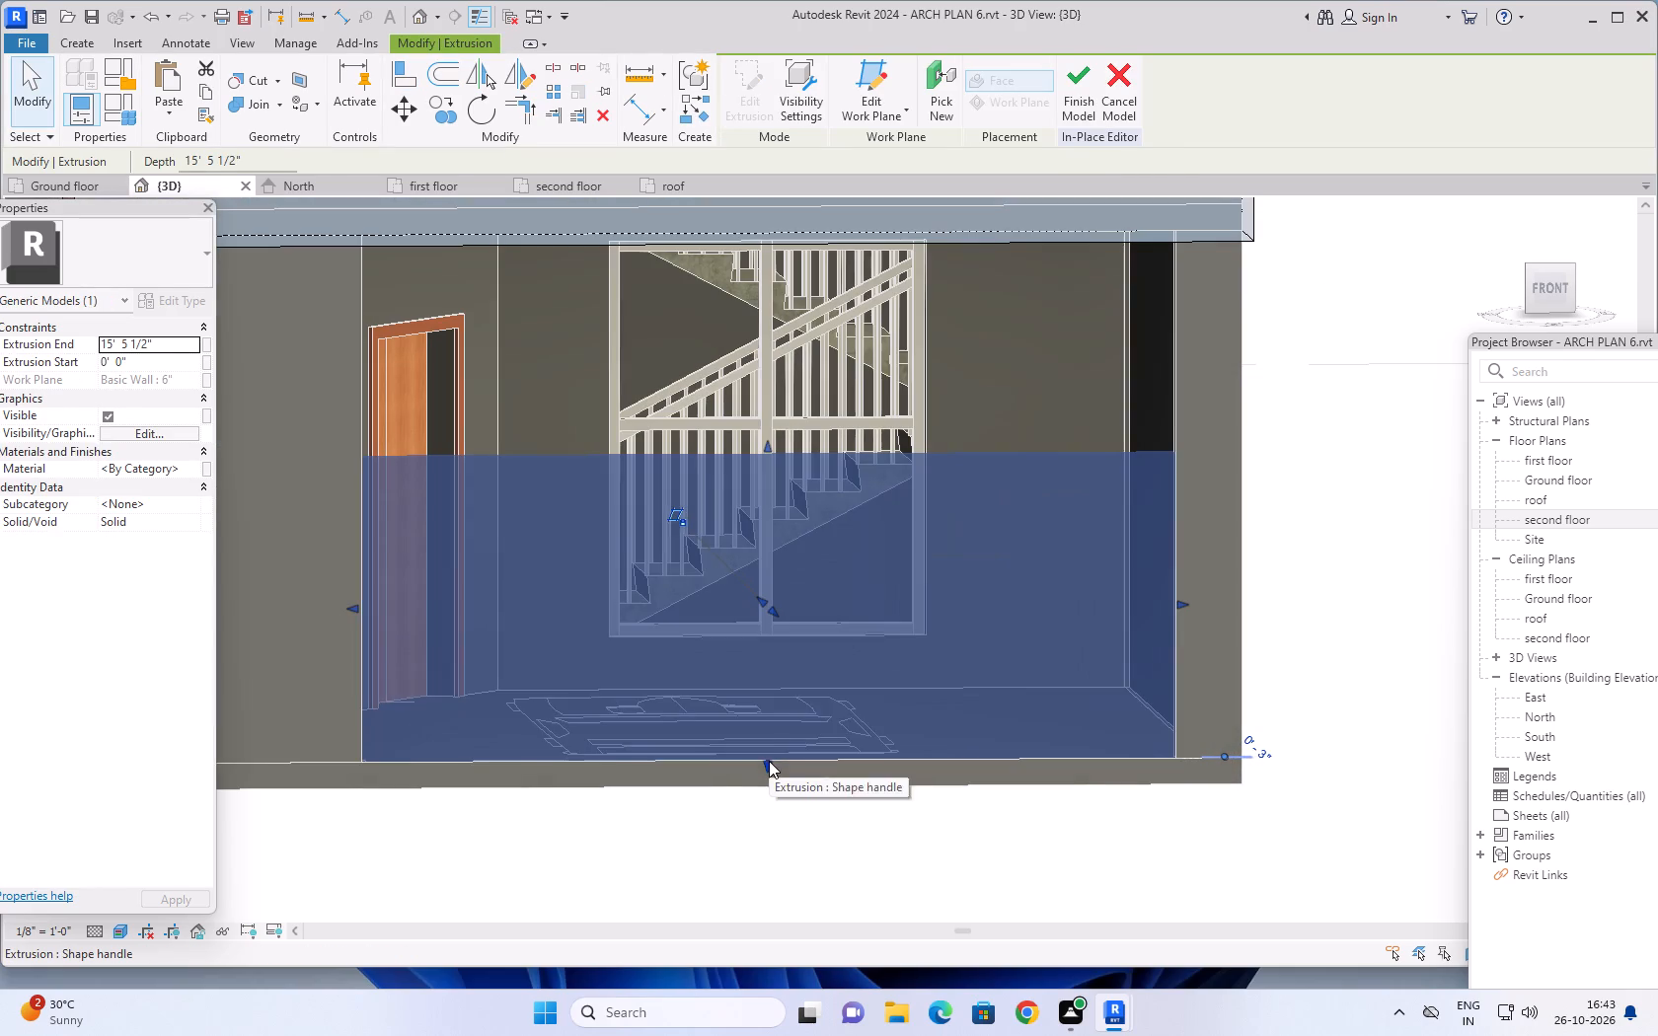
left_click_drag(769, 761, 767, 745)
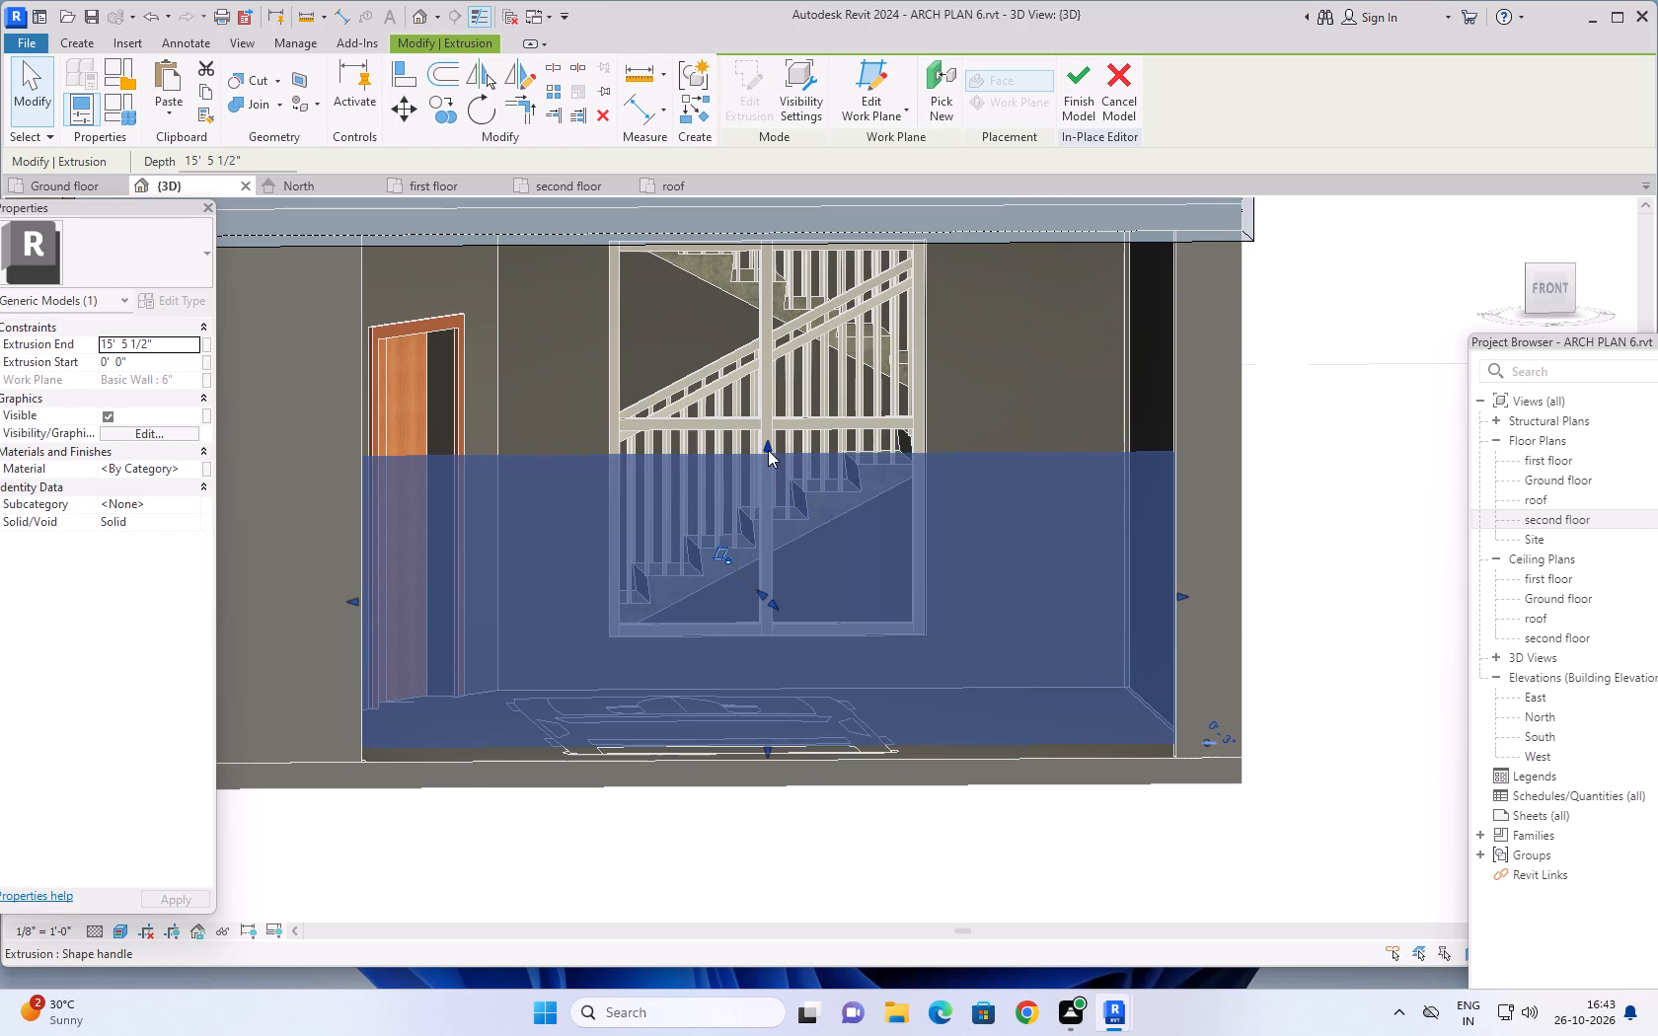
left_click_drag(767, 449, 767, 457)
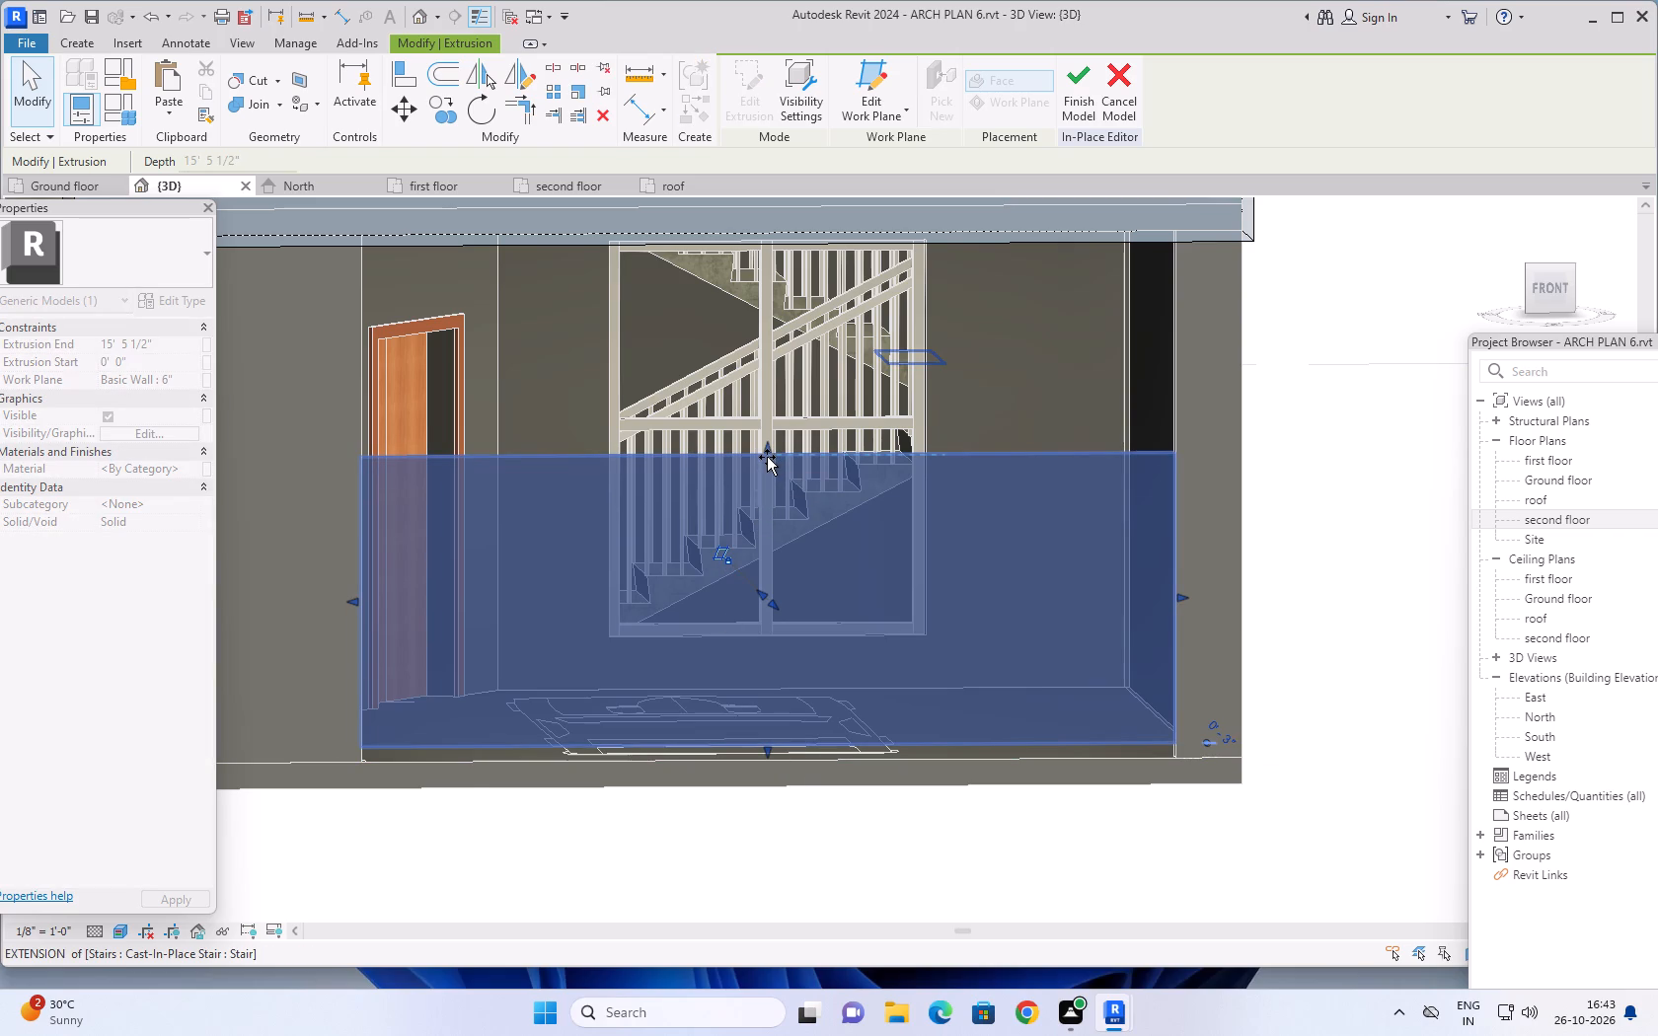
left_click_drag(767, 457, 767, 460)
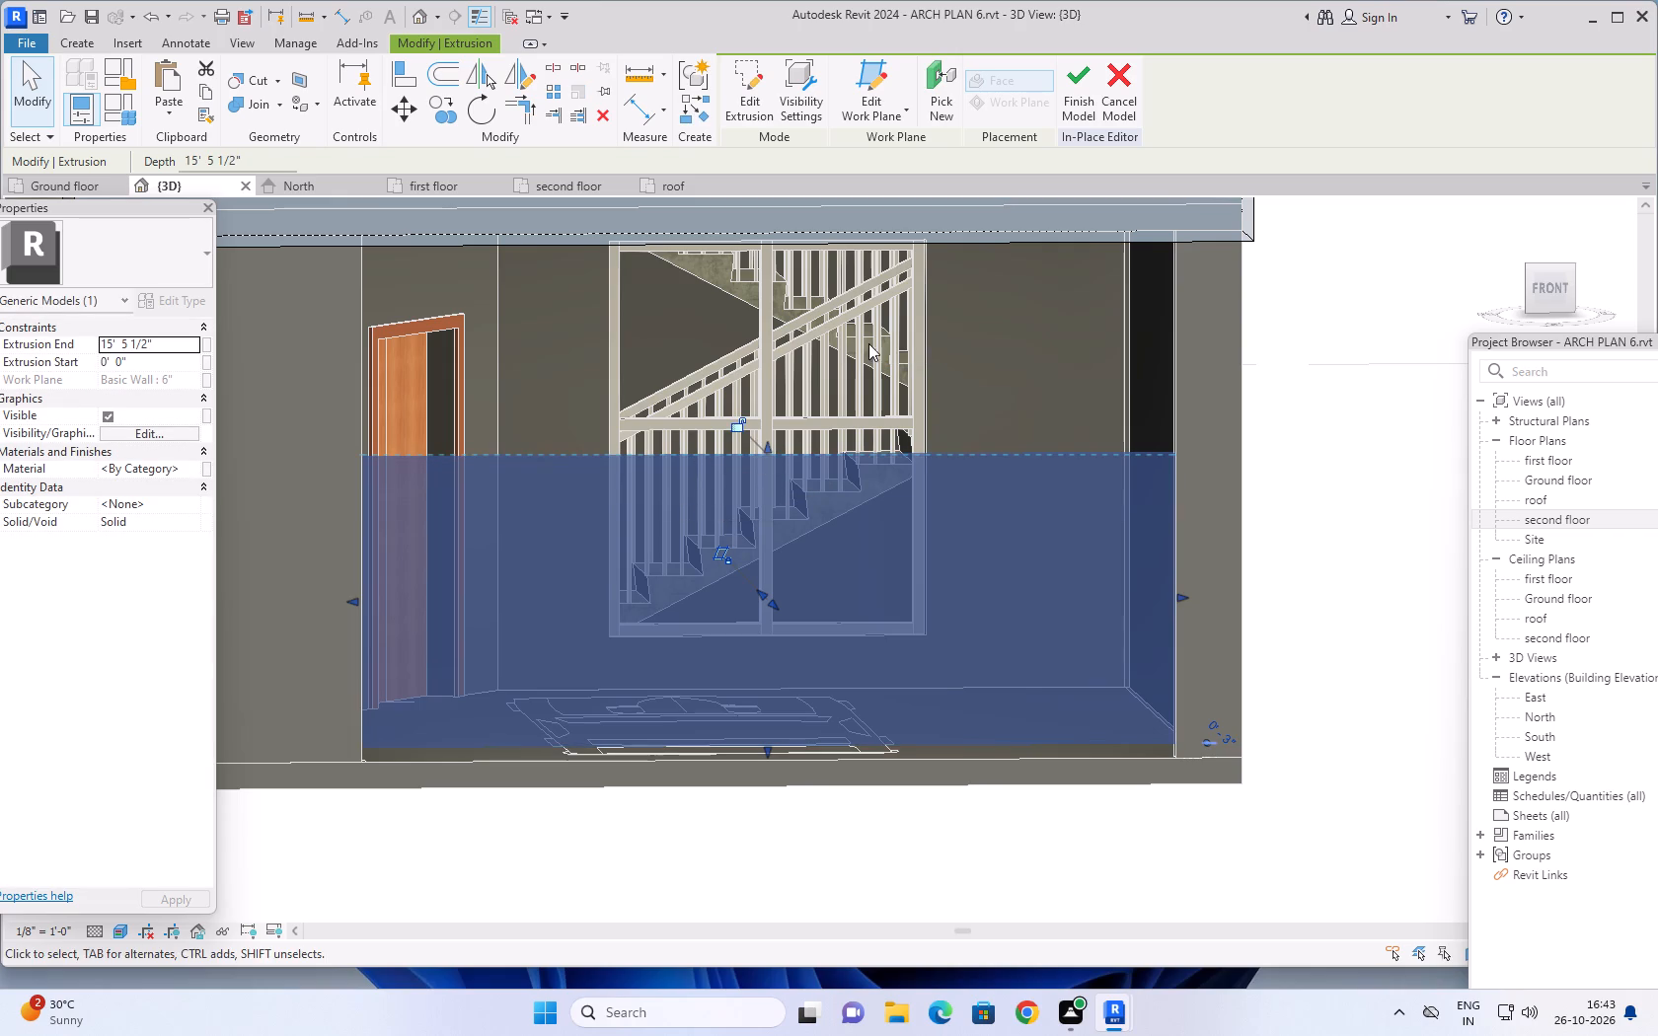
Start a void extrusion with the extruded panel's front face as its work plane.
left_click(78, 39)
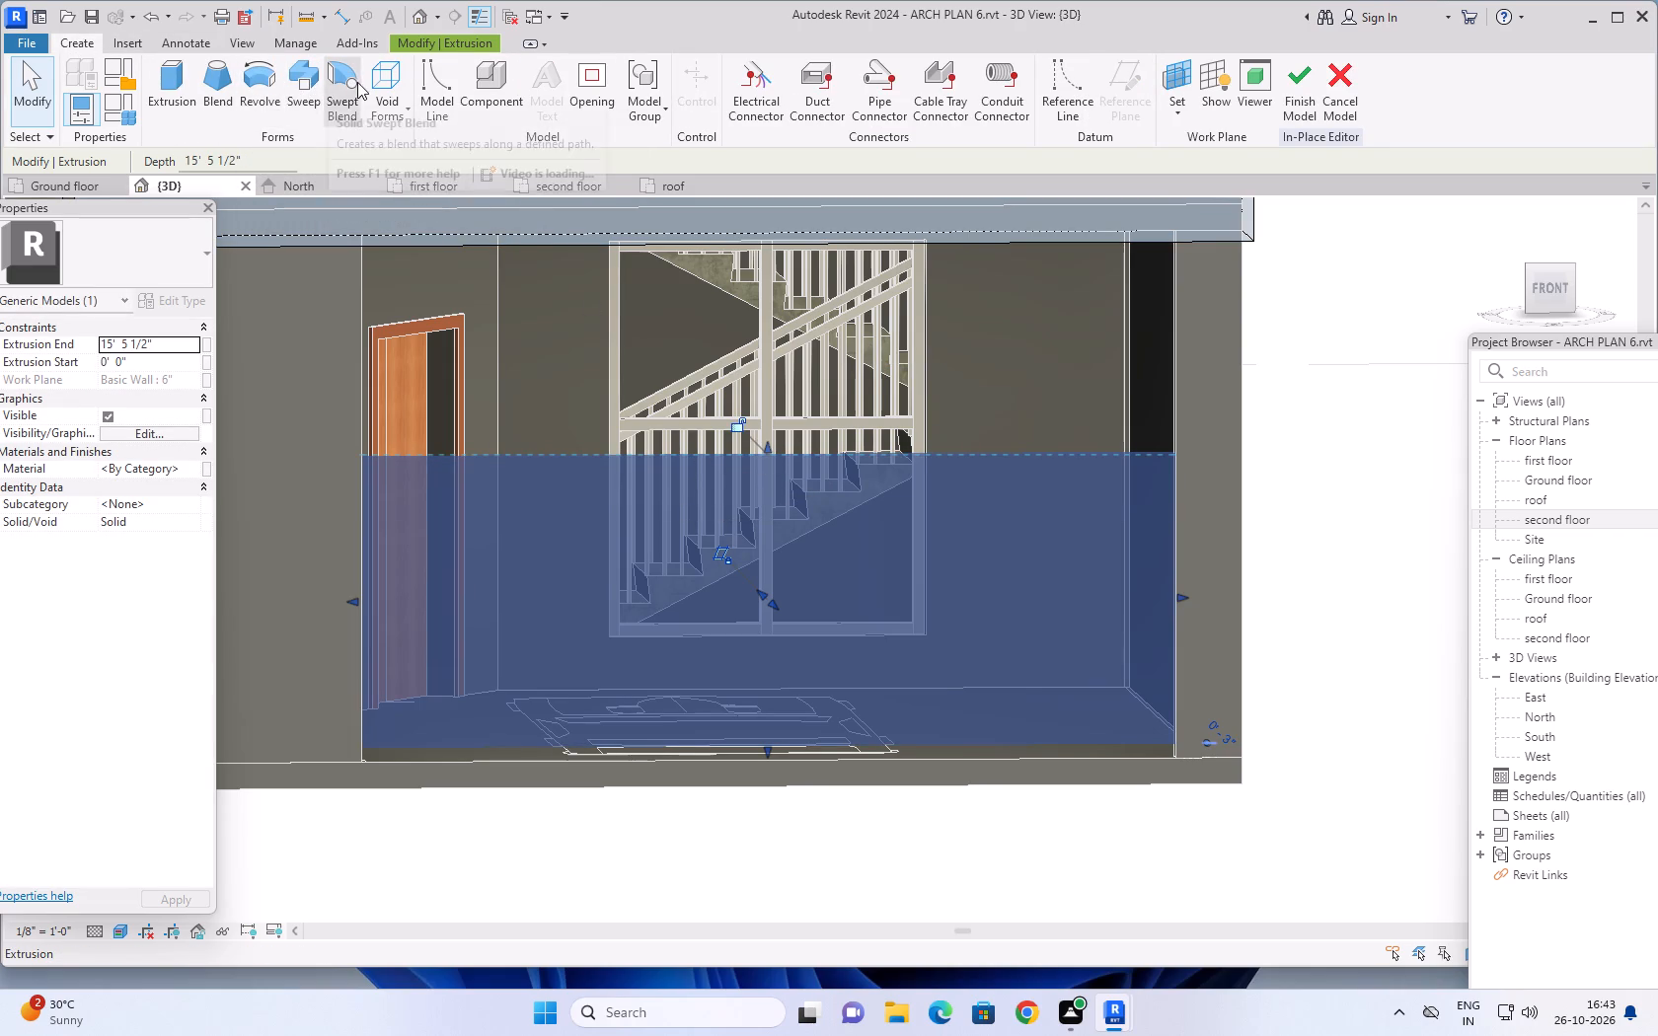
left_click(400, 112)
left_click(434, 145)
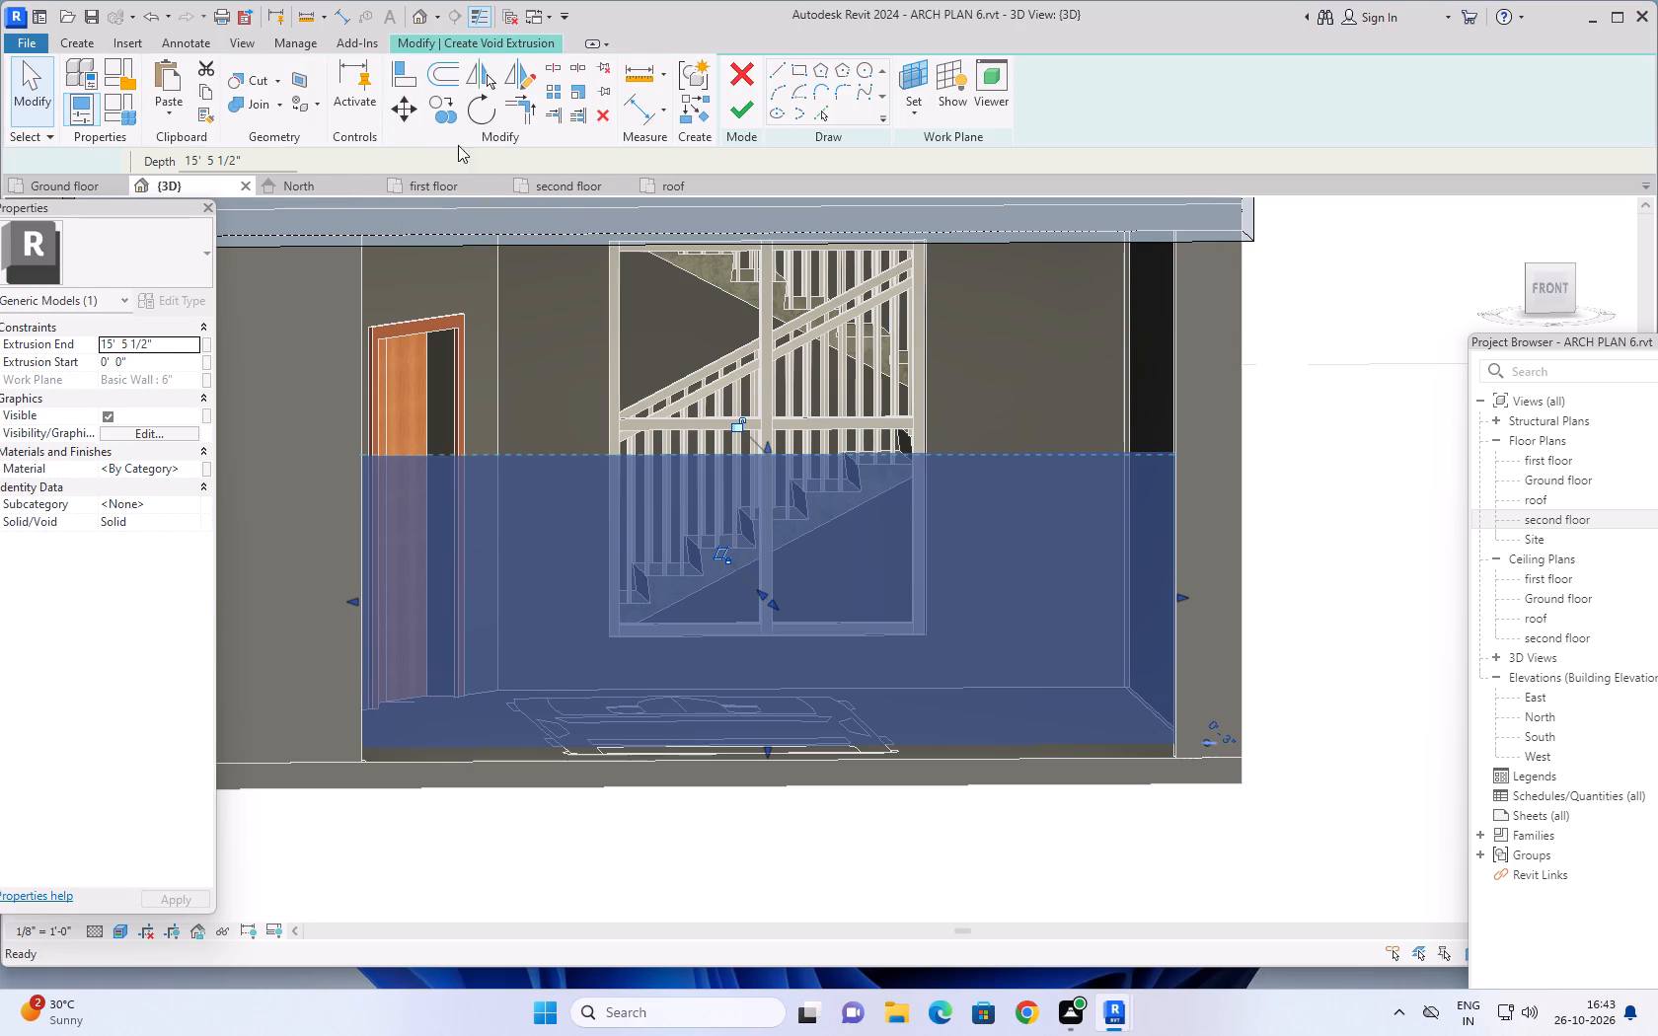
left_click(913, 115)
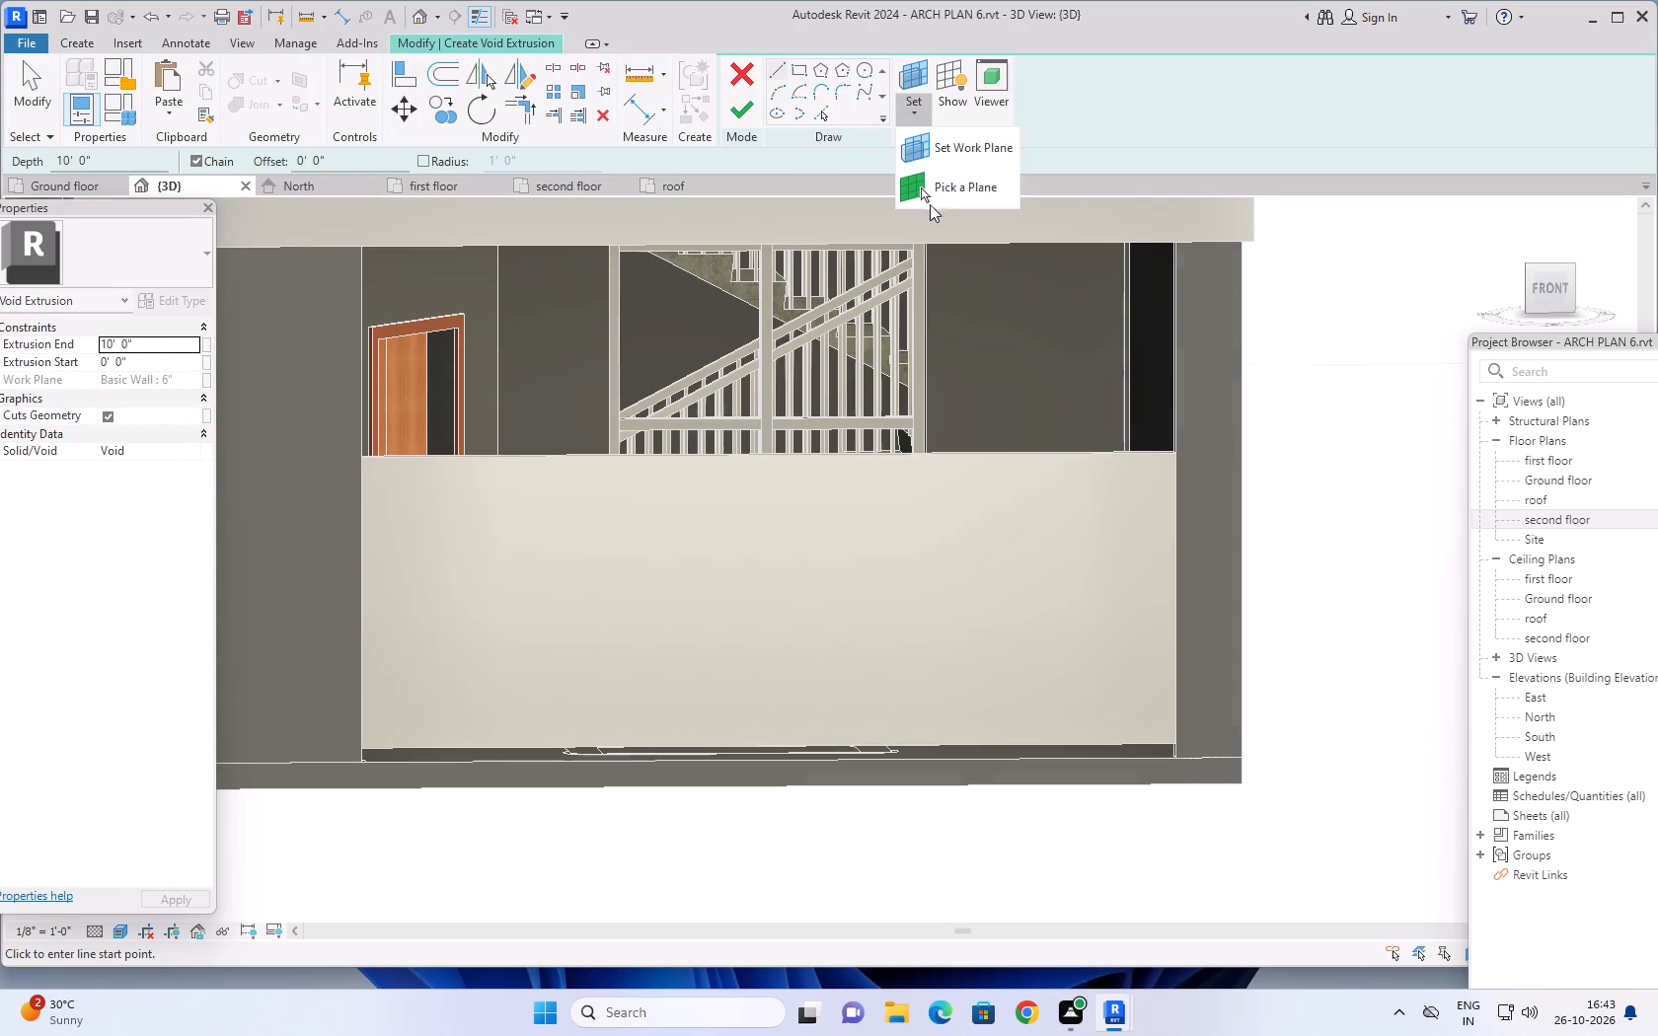
left_click(931, 182)
left_click(725, 538)
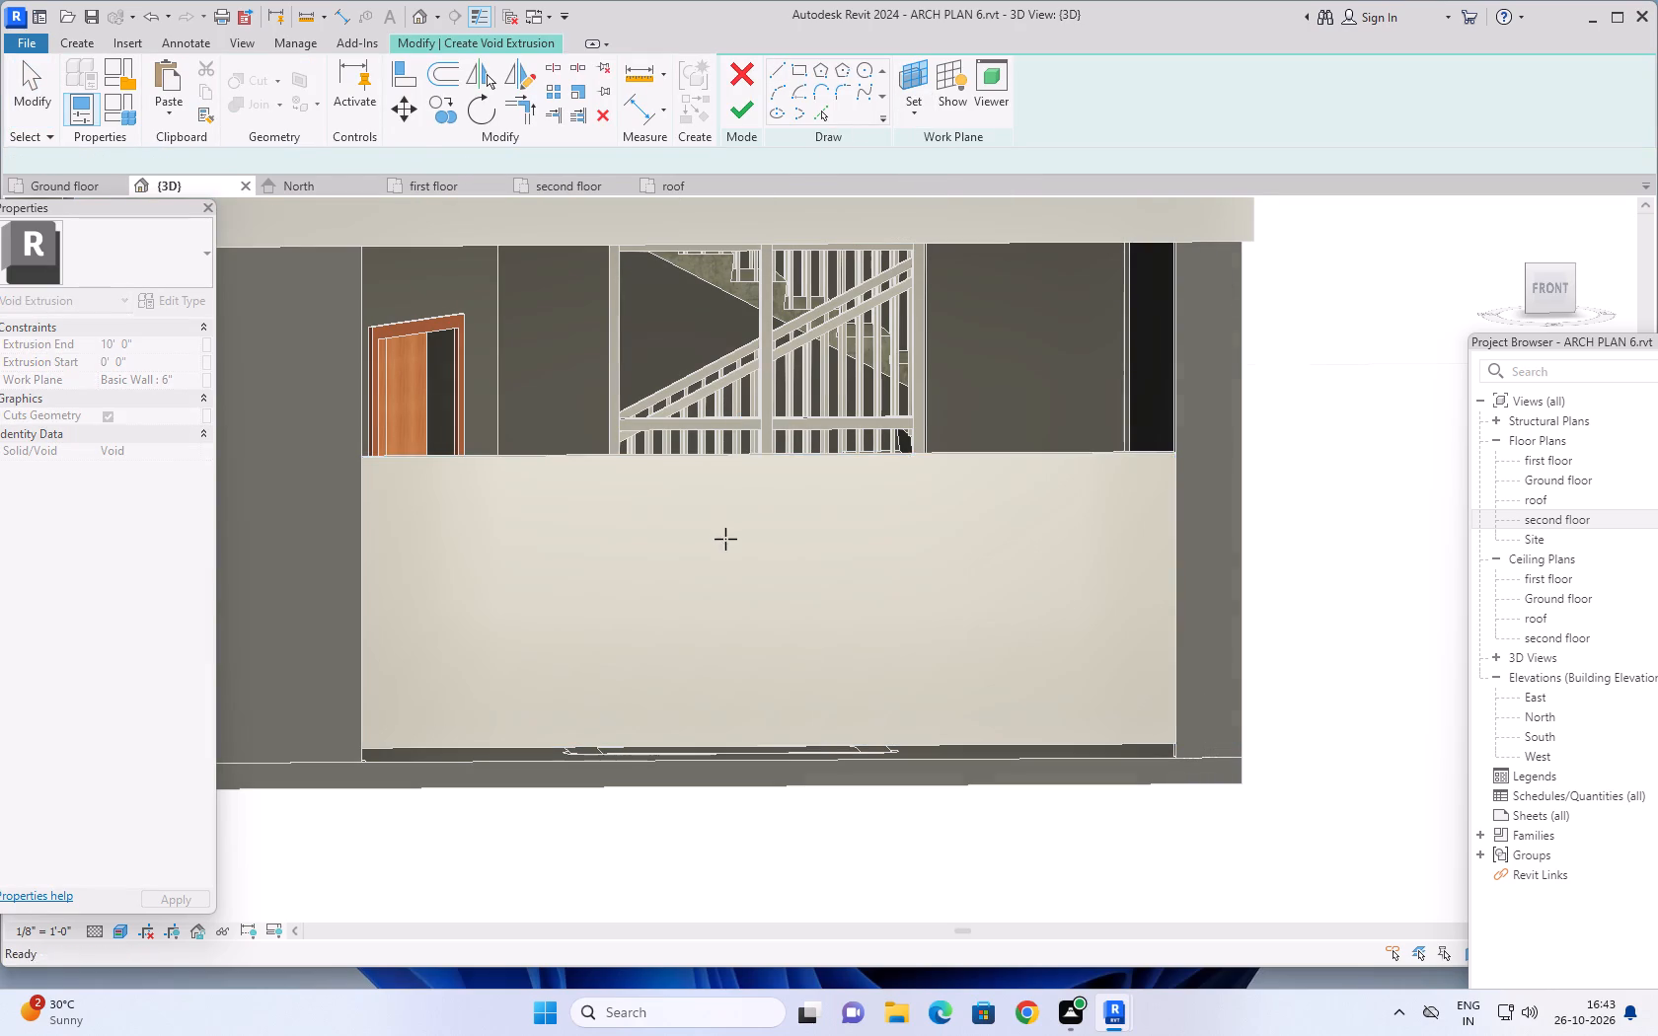
Sketch a vertical slot rectangle about 4" wide and 4'-8" tall on the panel, near its end on the door side.
left_click(800, 67)
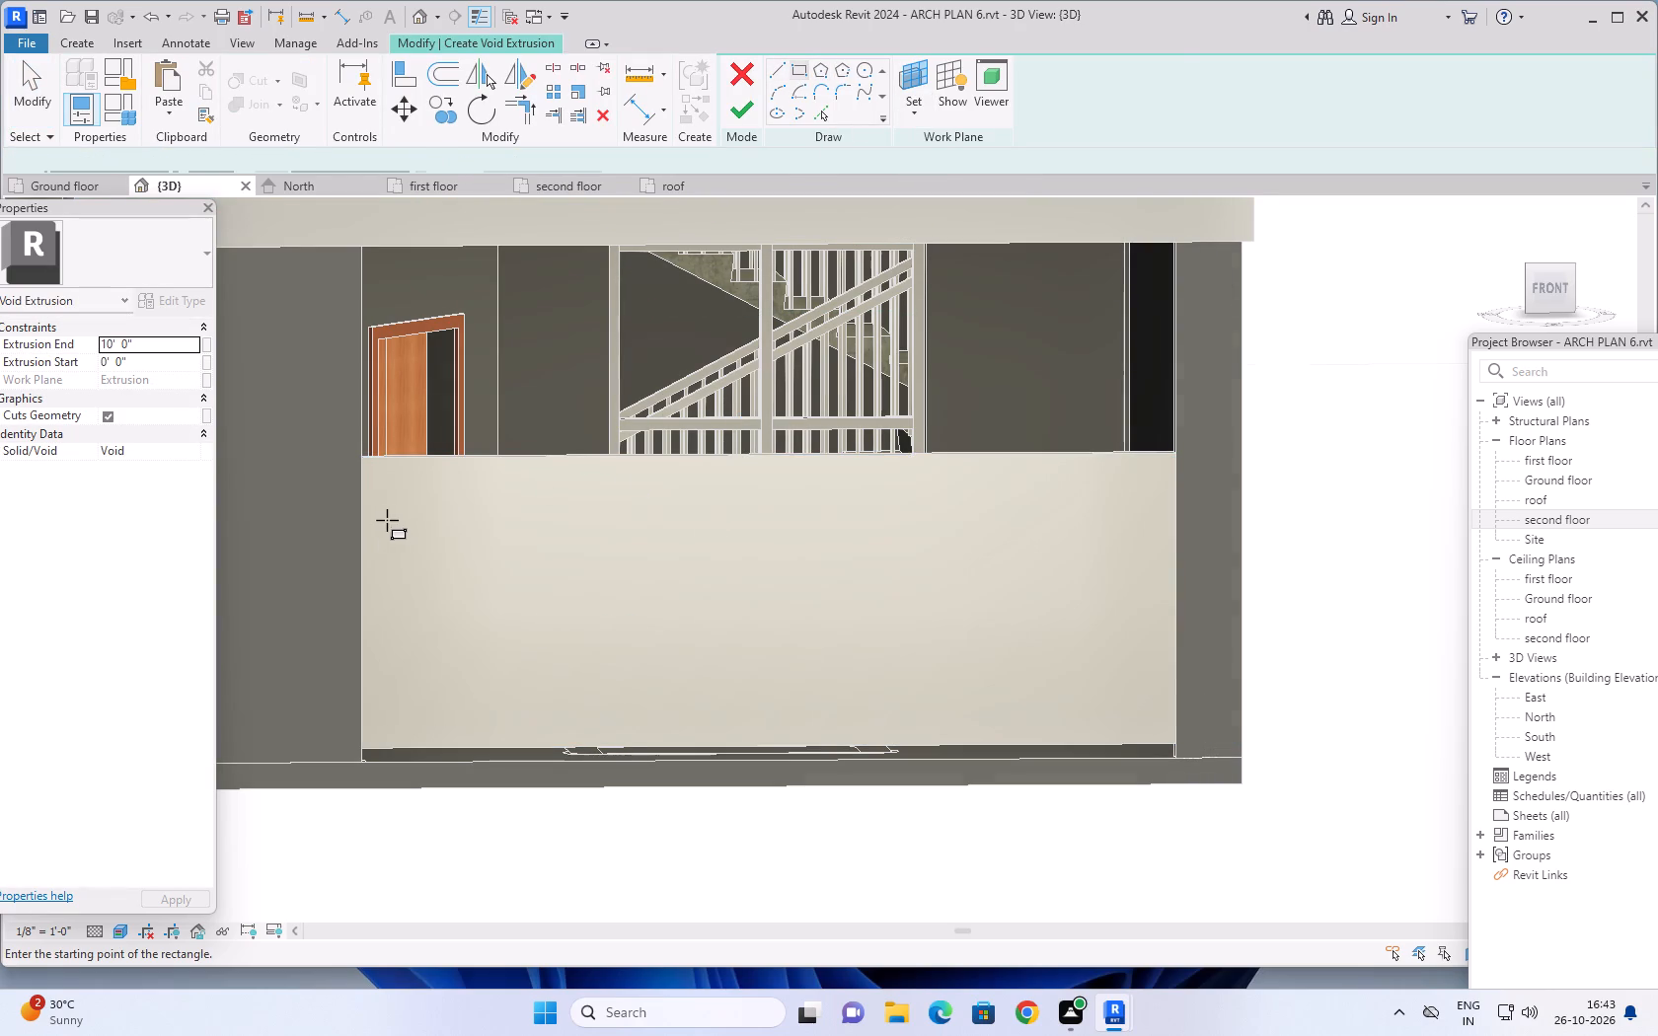
scroll(399, 514, "up", 1)
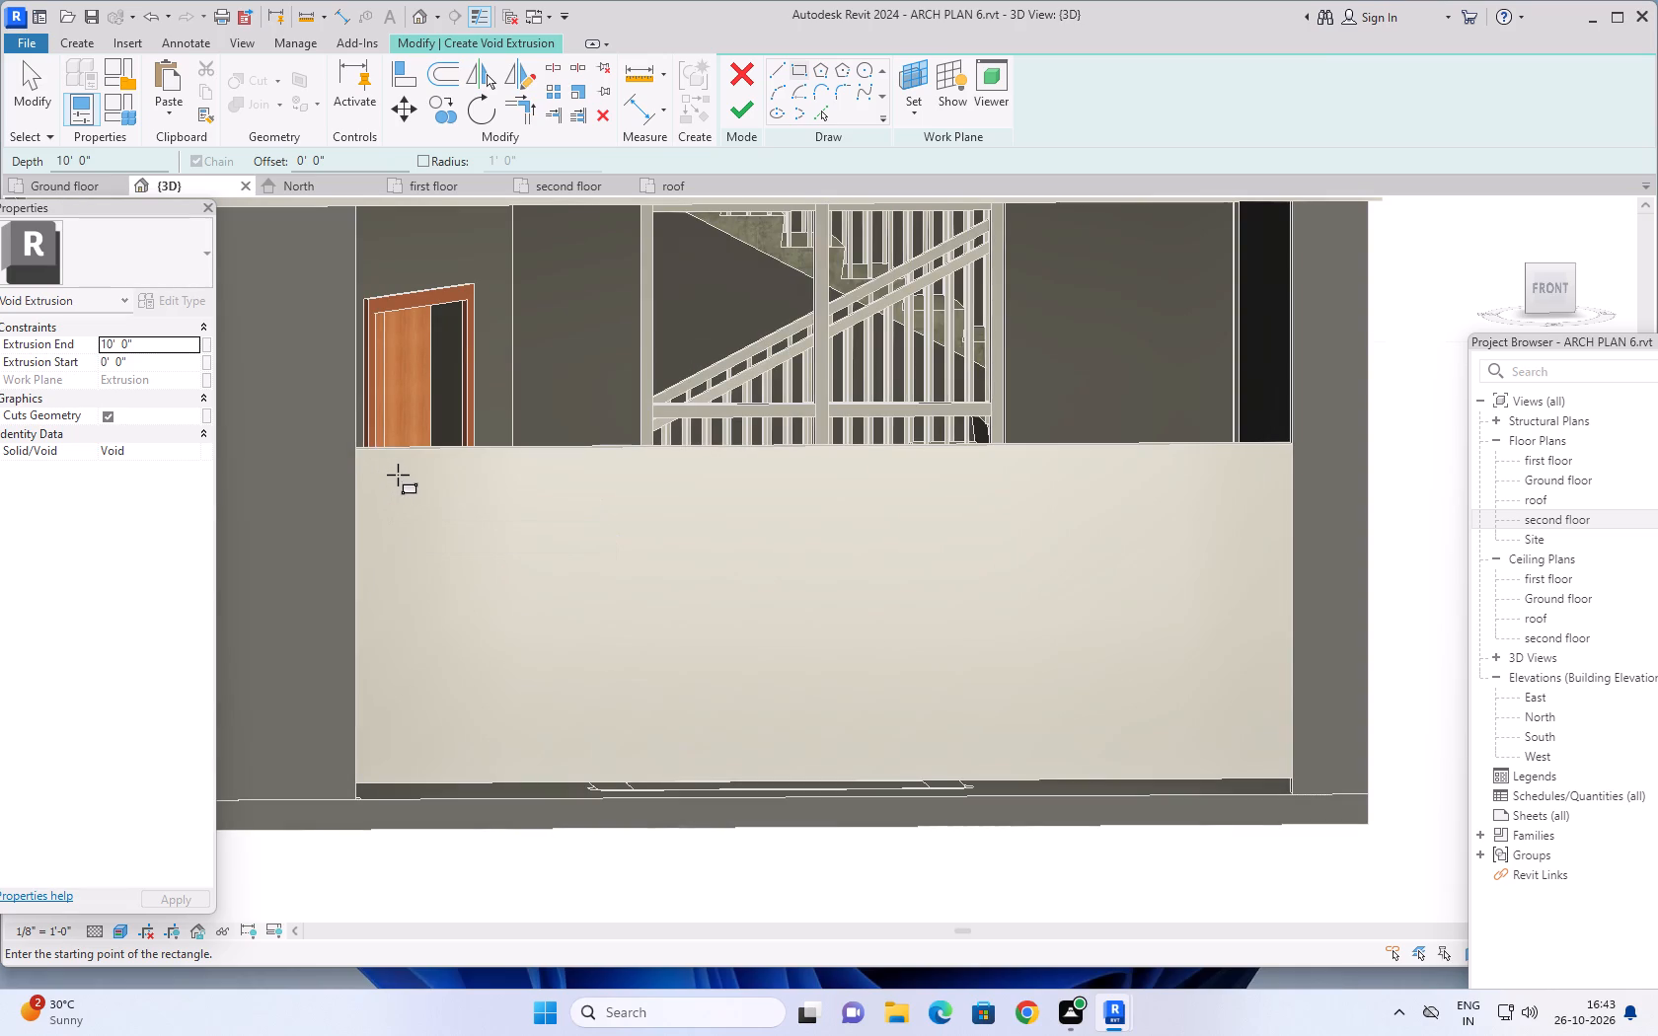
left_click(391, 474)
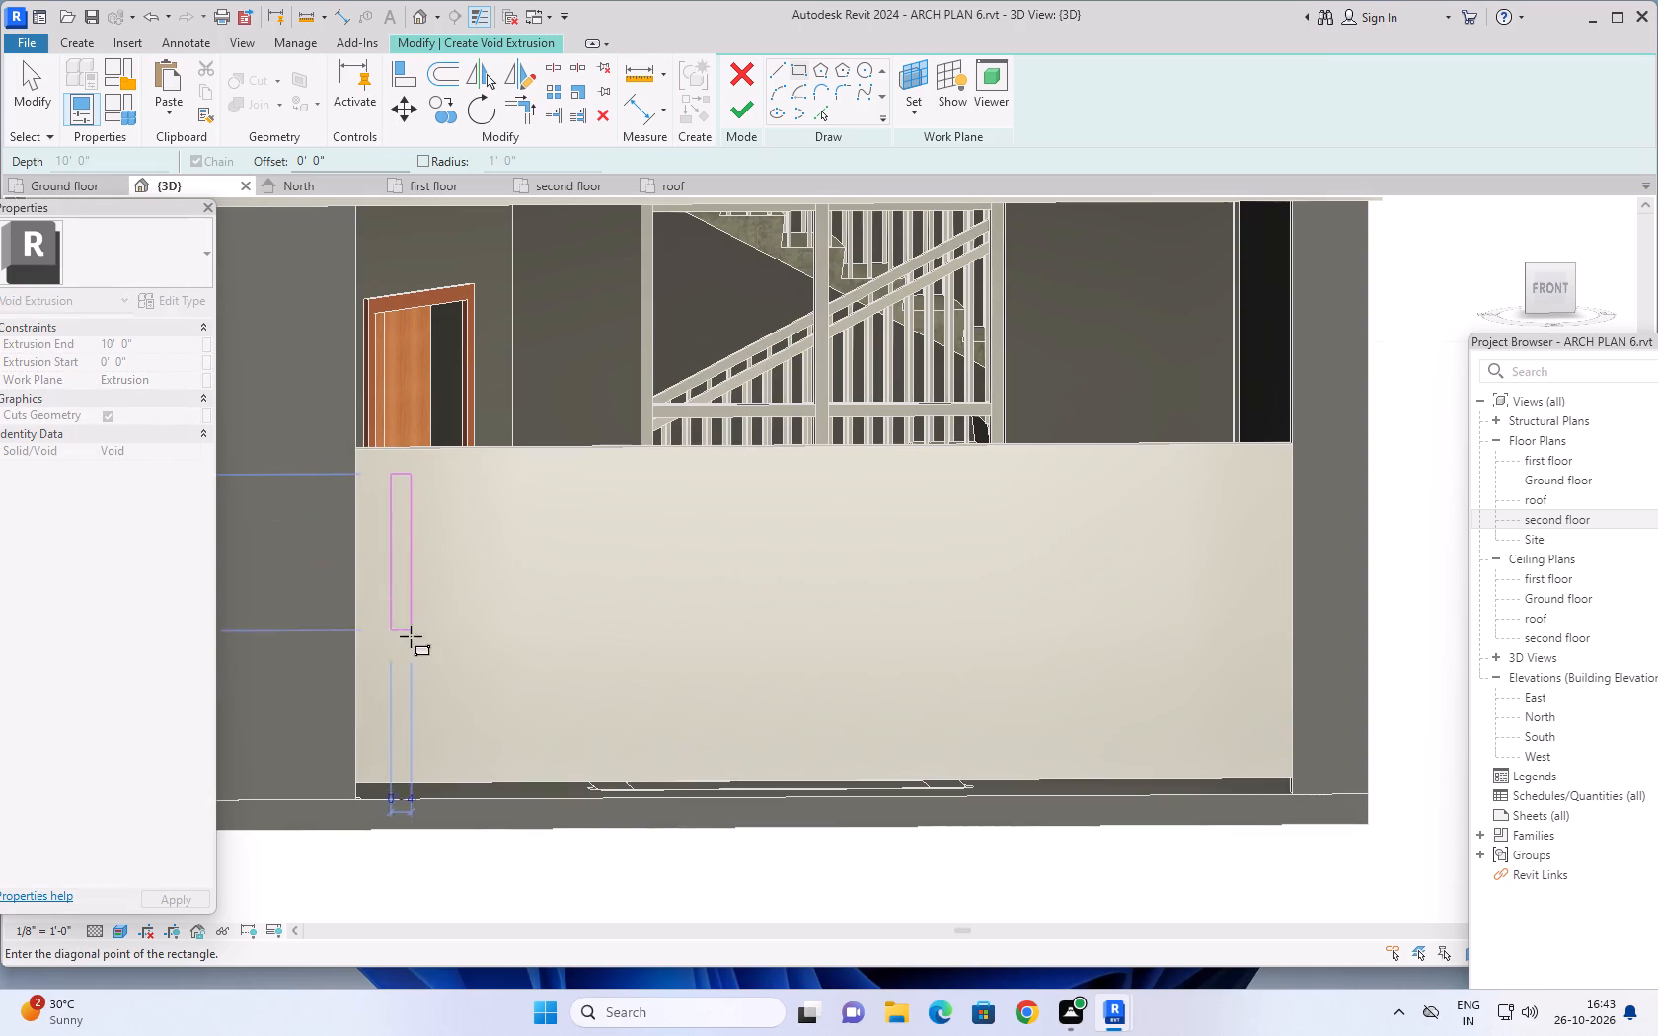
left_click(413, 757)
key("Escape")
key("Escape")
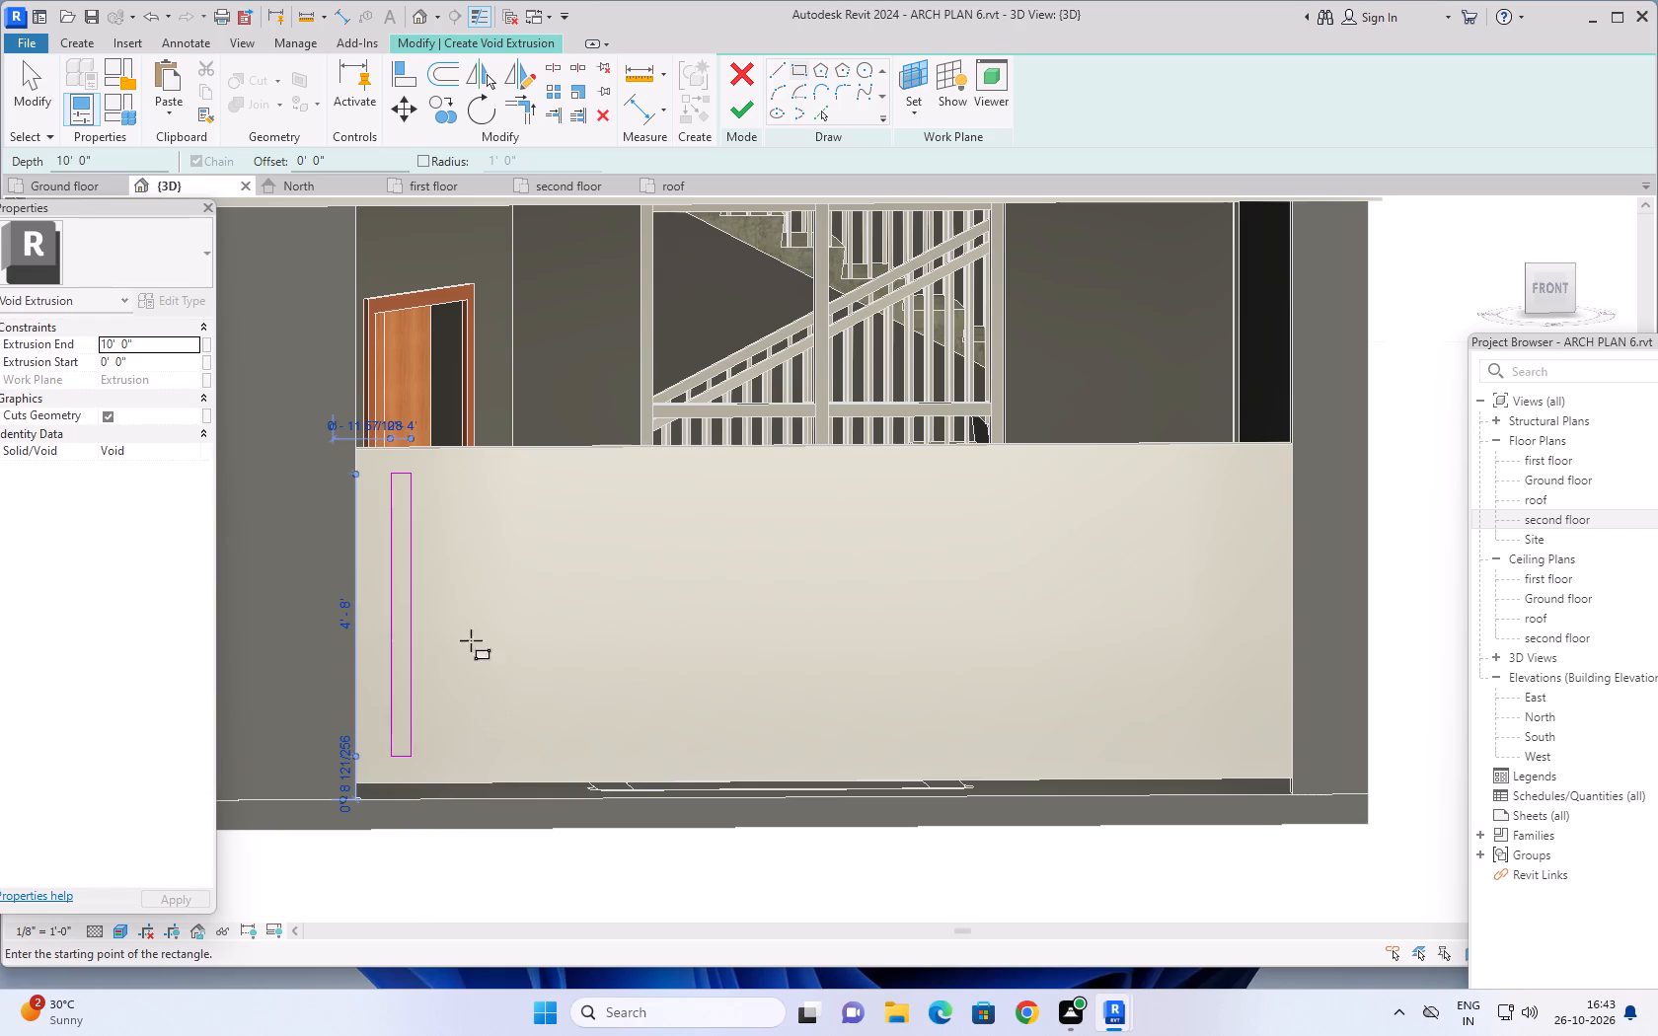
key("Escape")
key("Escape")
Copy the slot rectangle four times along the panel at about 7" spacing, keeping the copies level with the original.
left_click_drag(438, 459, 371, 780)
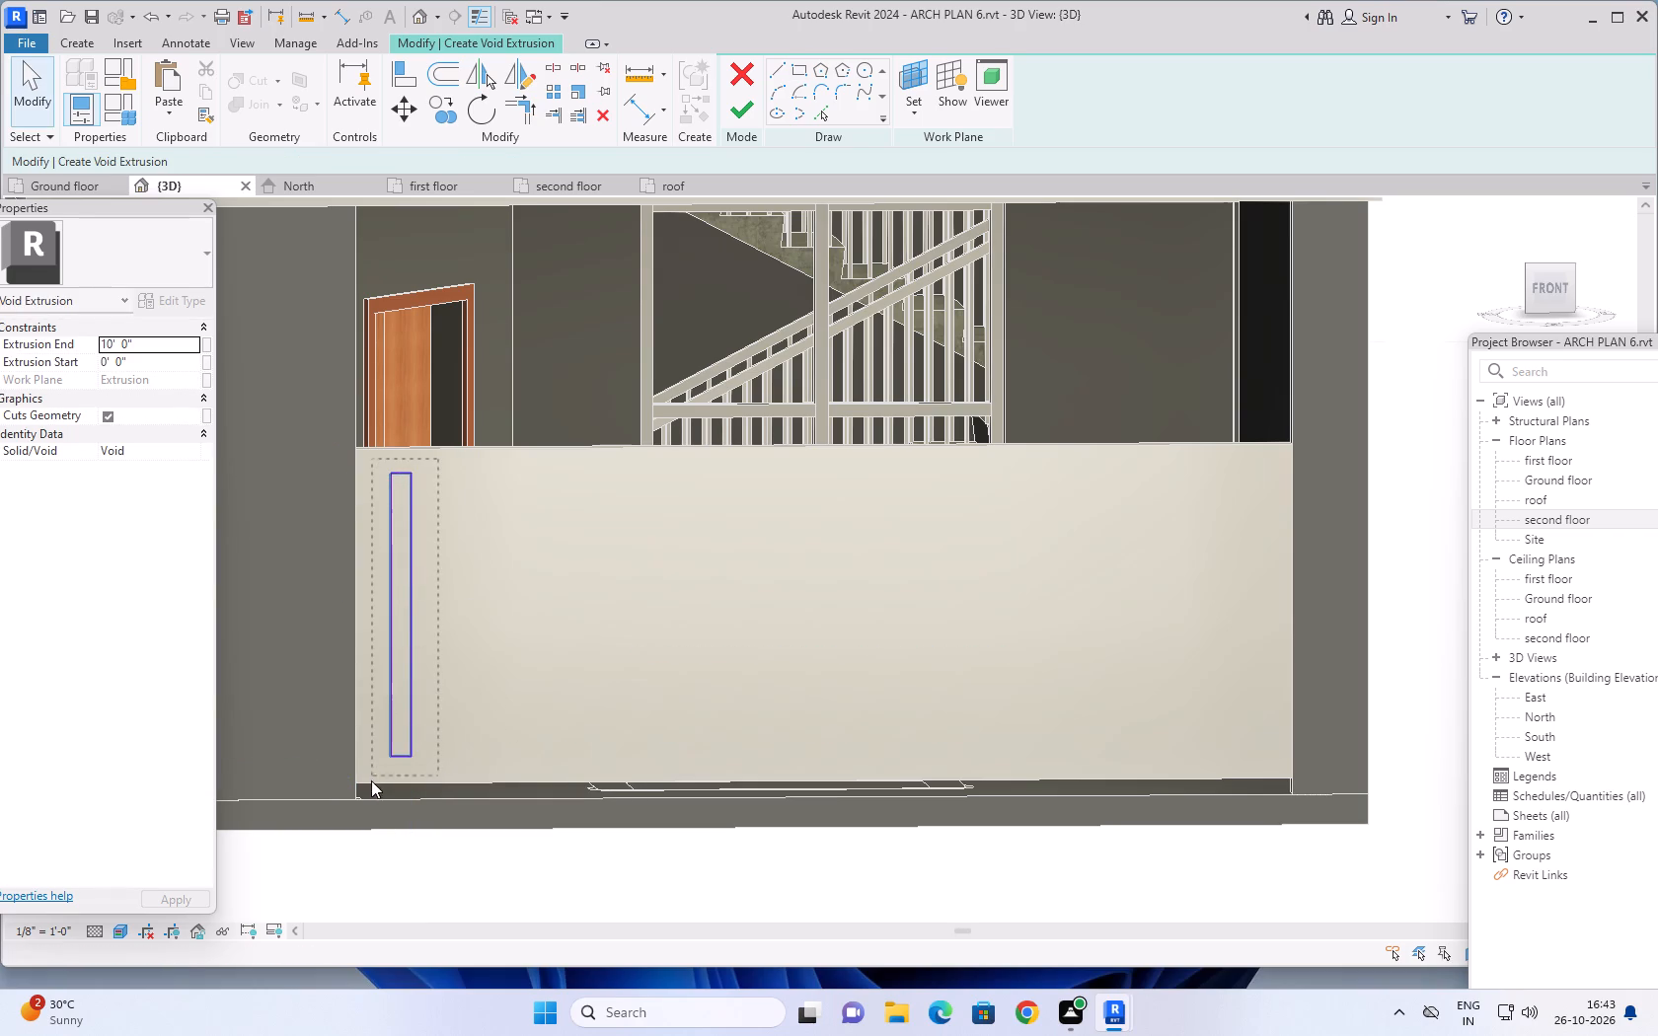
left_click_drag(371, 780, 382, 772)
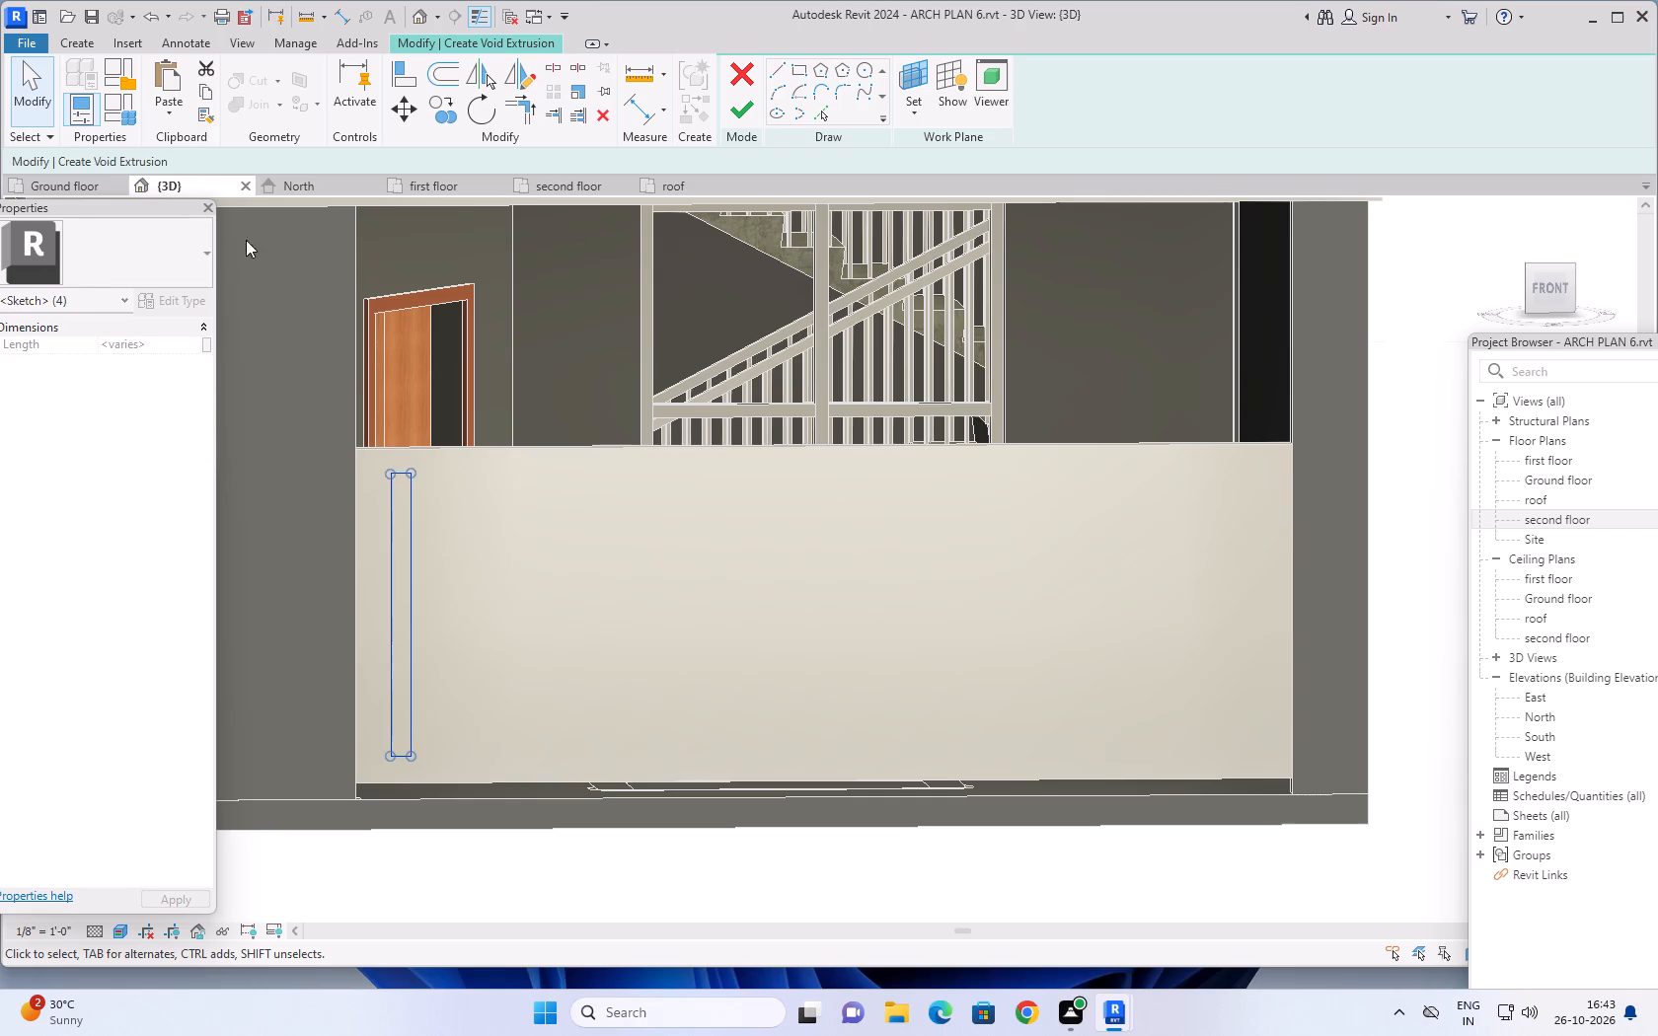
left_click(449, 110)
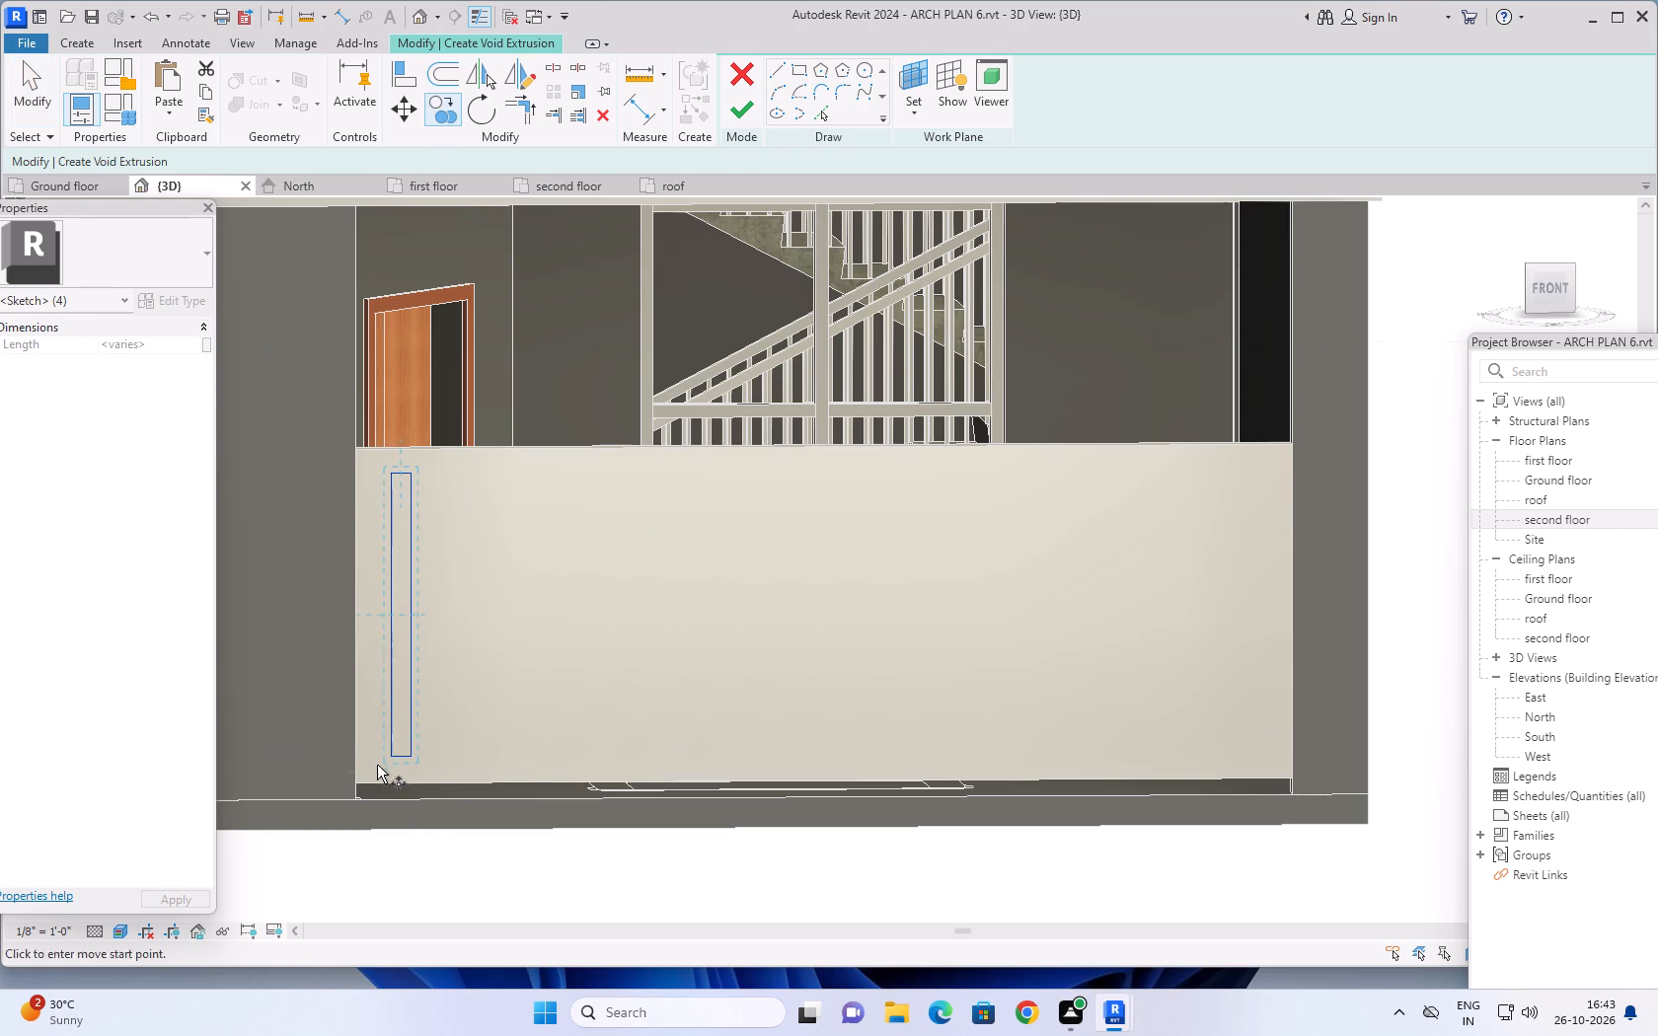
left_click(389, 755)
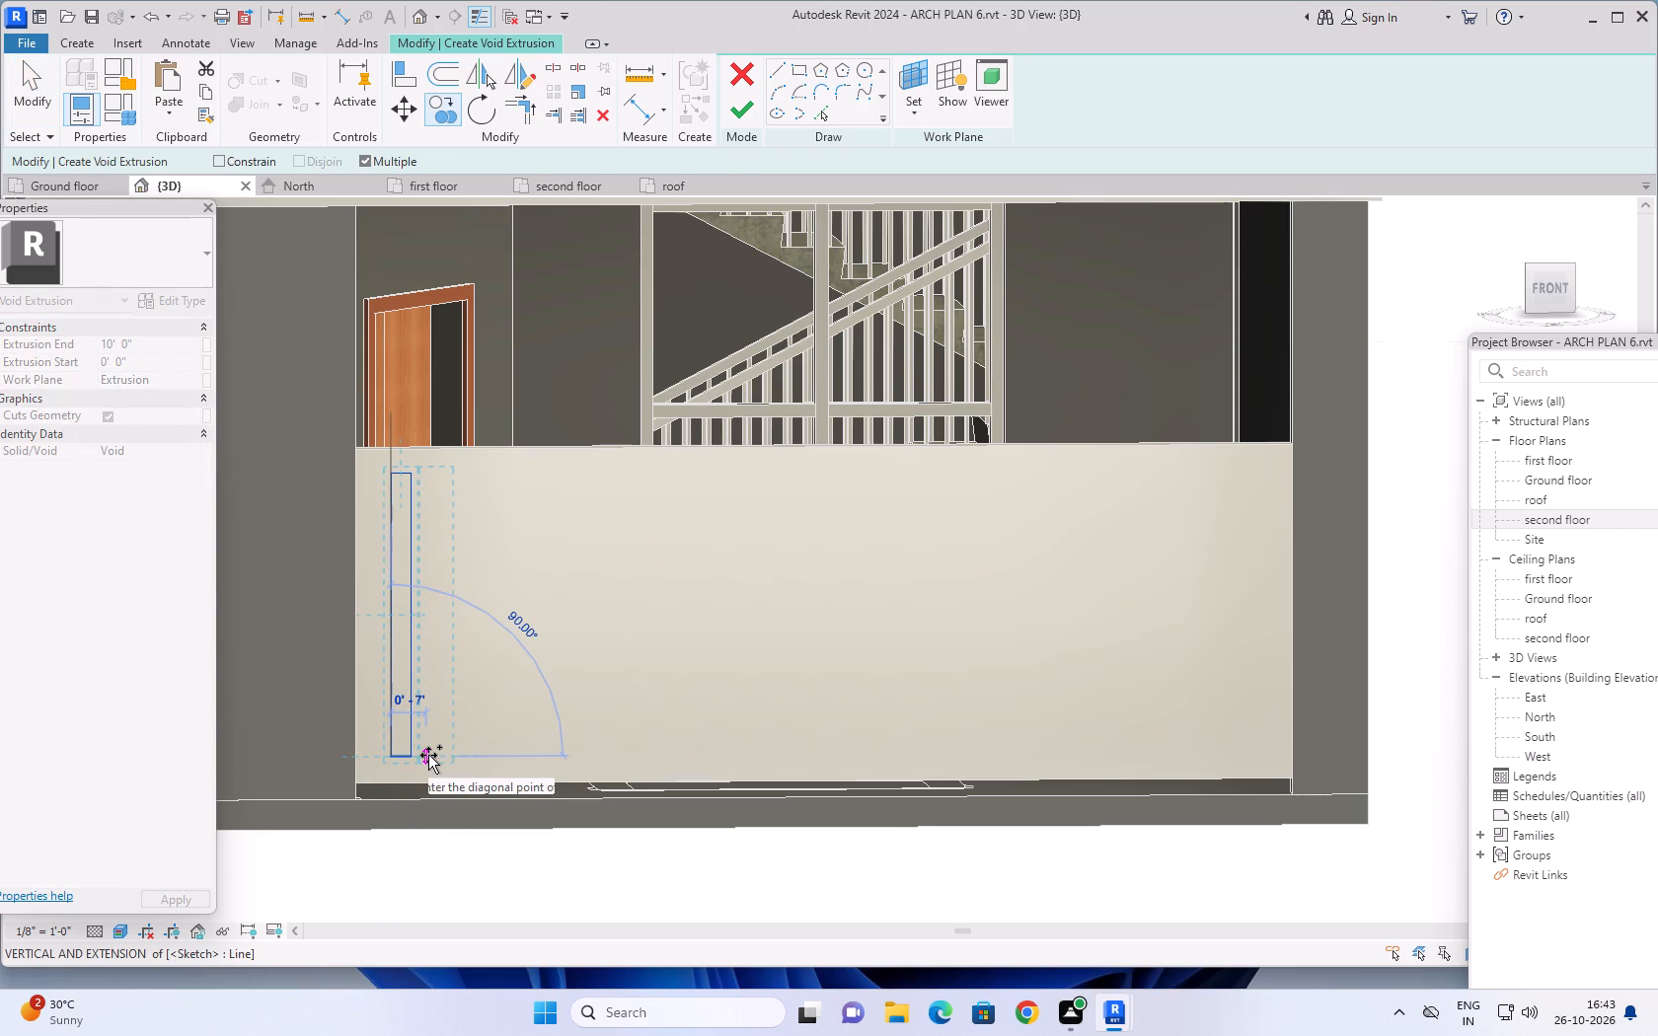
left_click(428, 755)
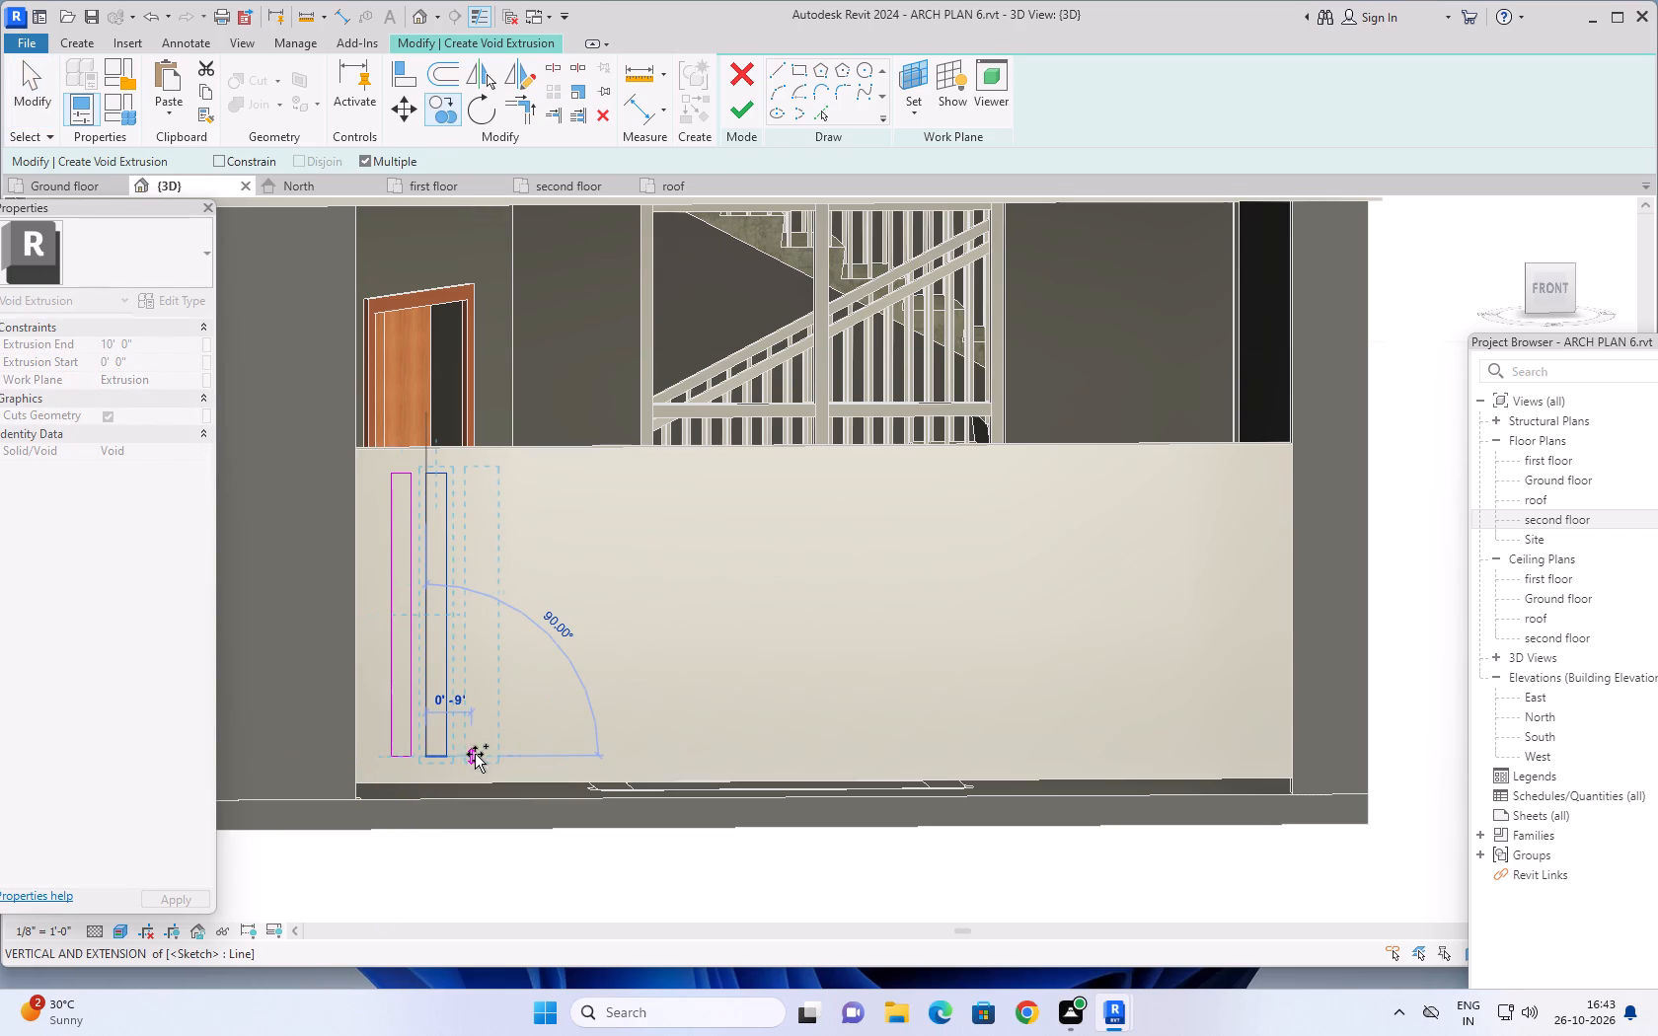
left_click(461, 759)
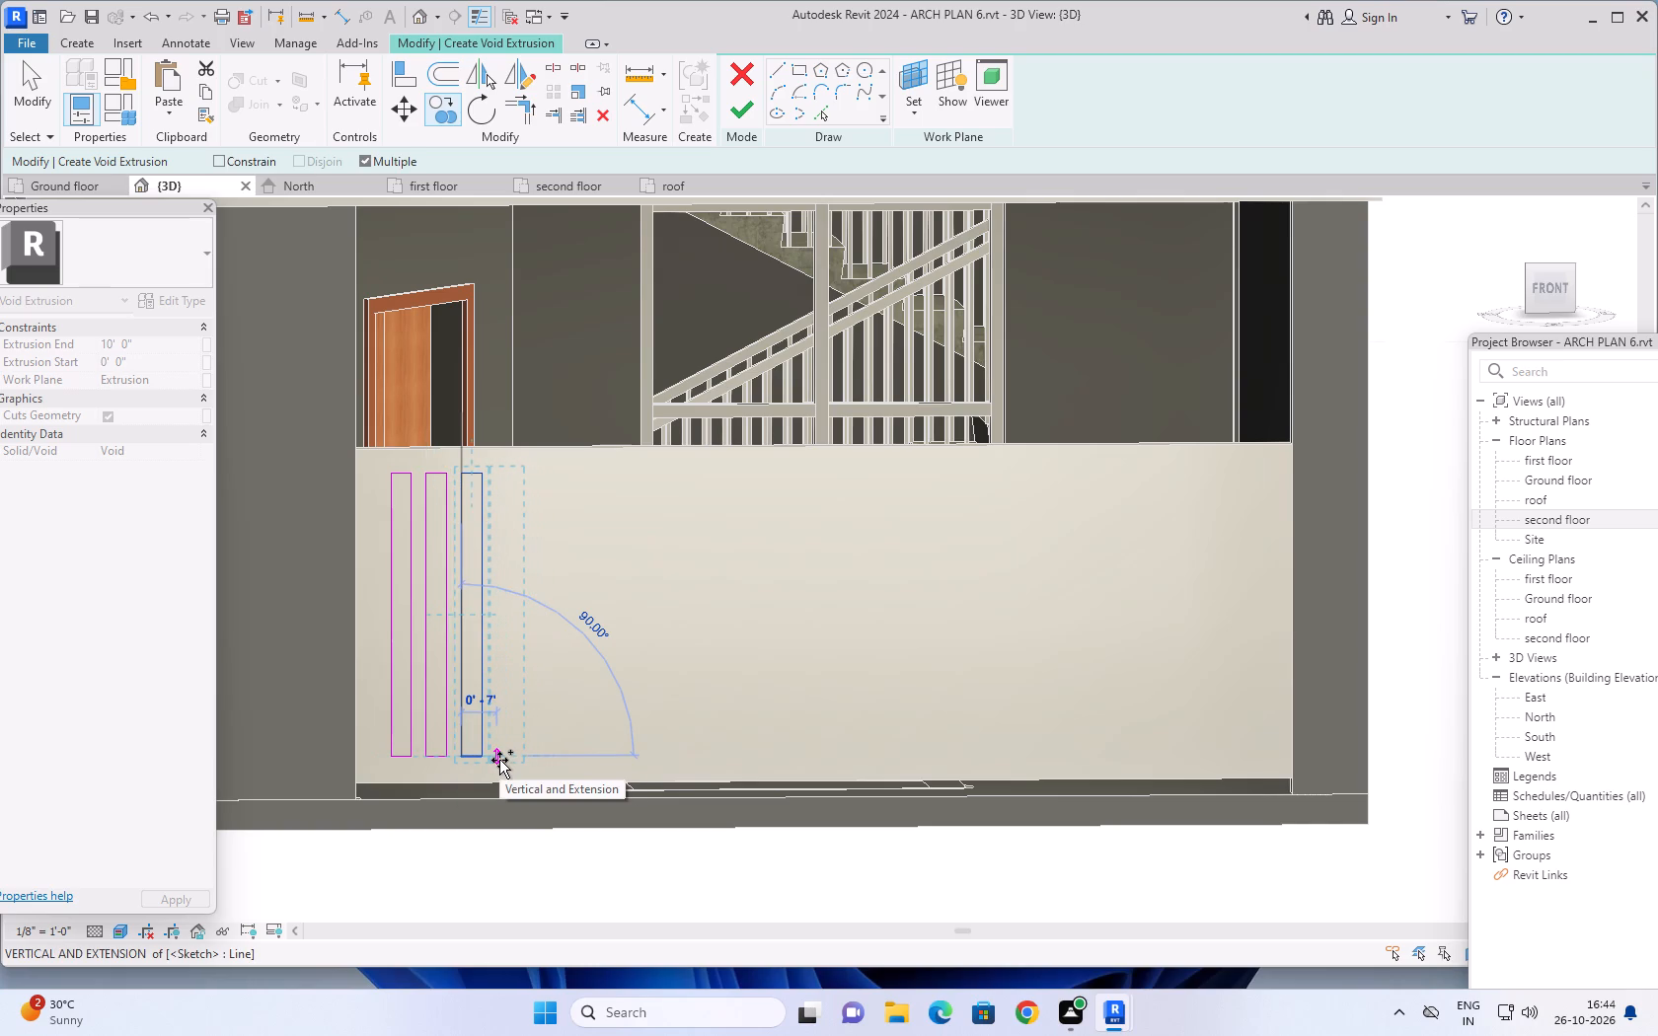
left_click(220, 156)
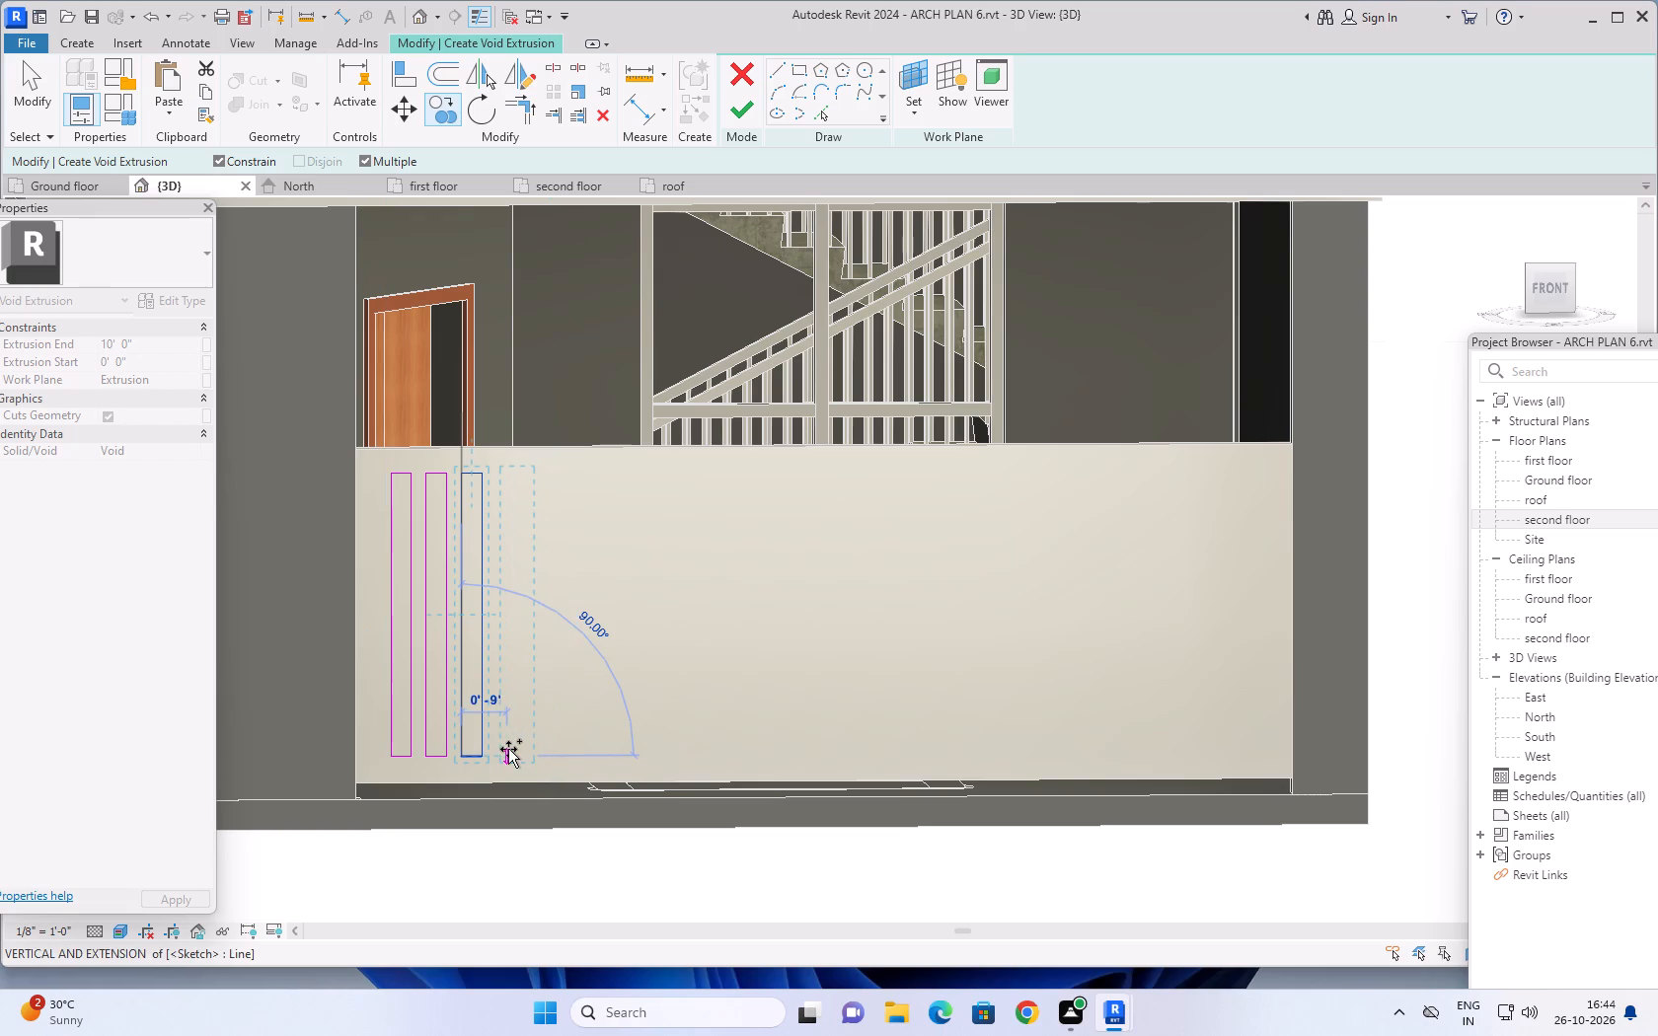
left_click(498, 753)
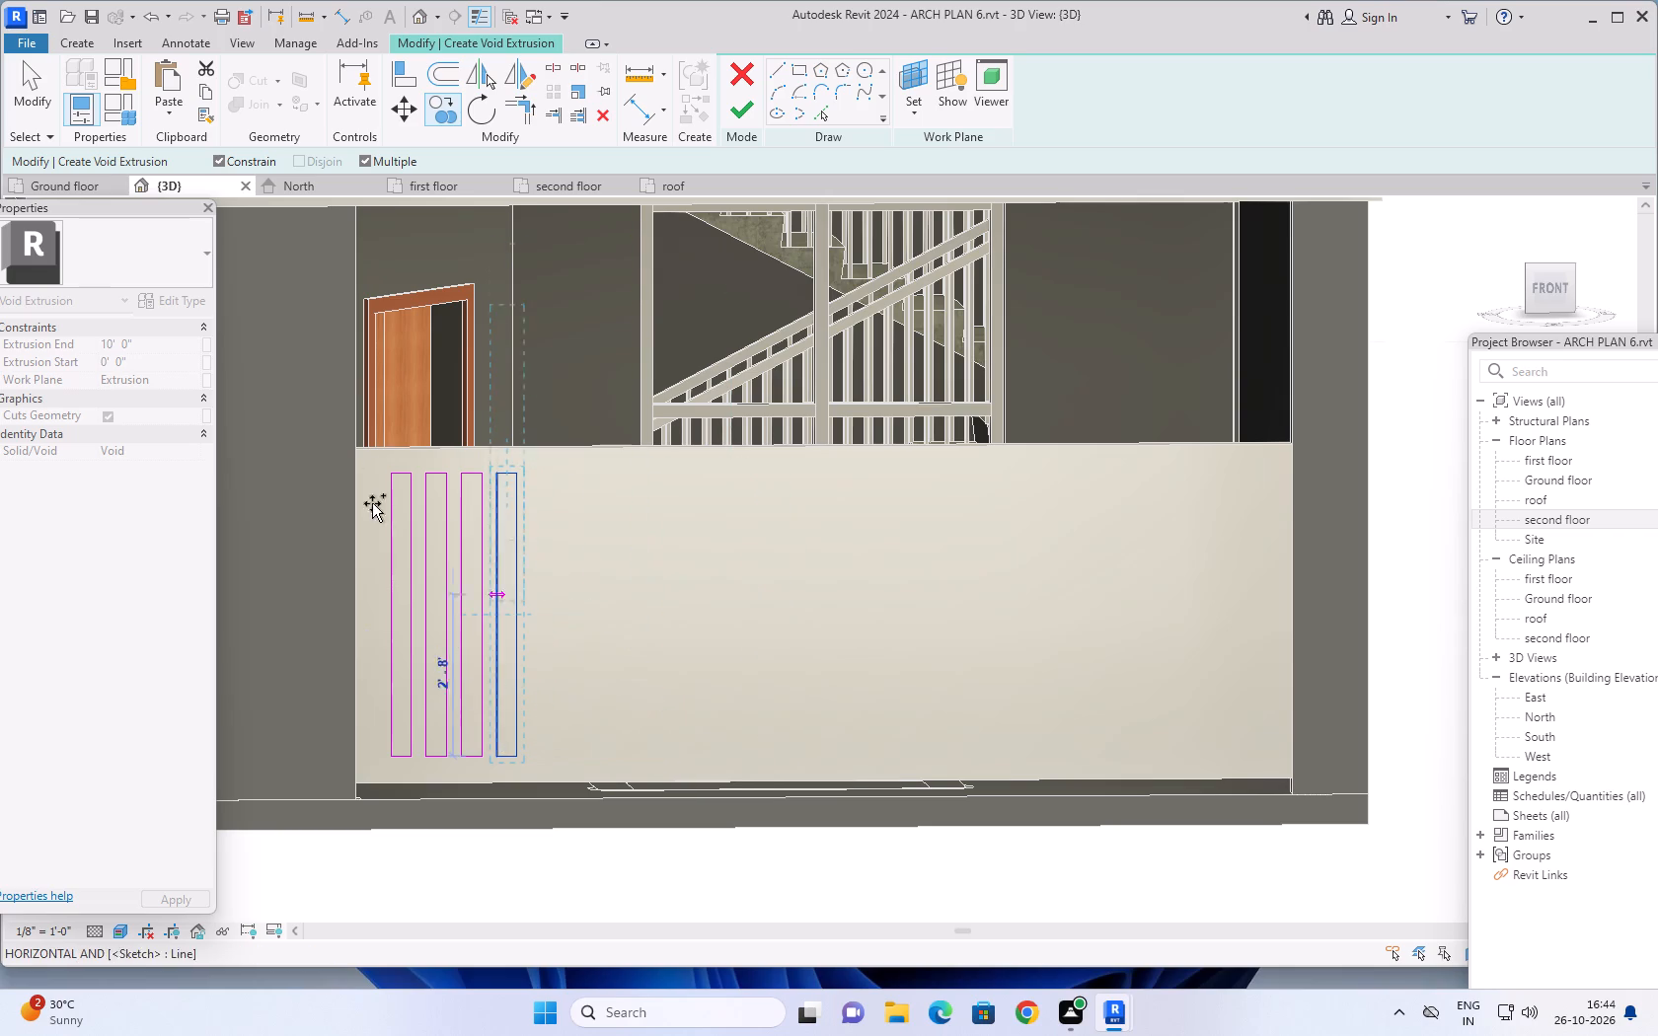
left_click(215, 160)
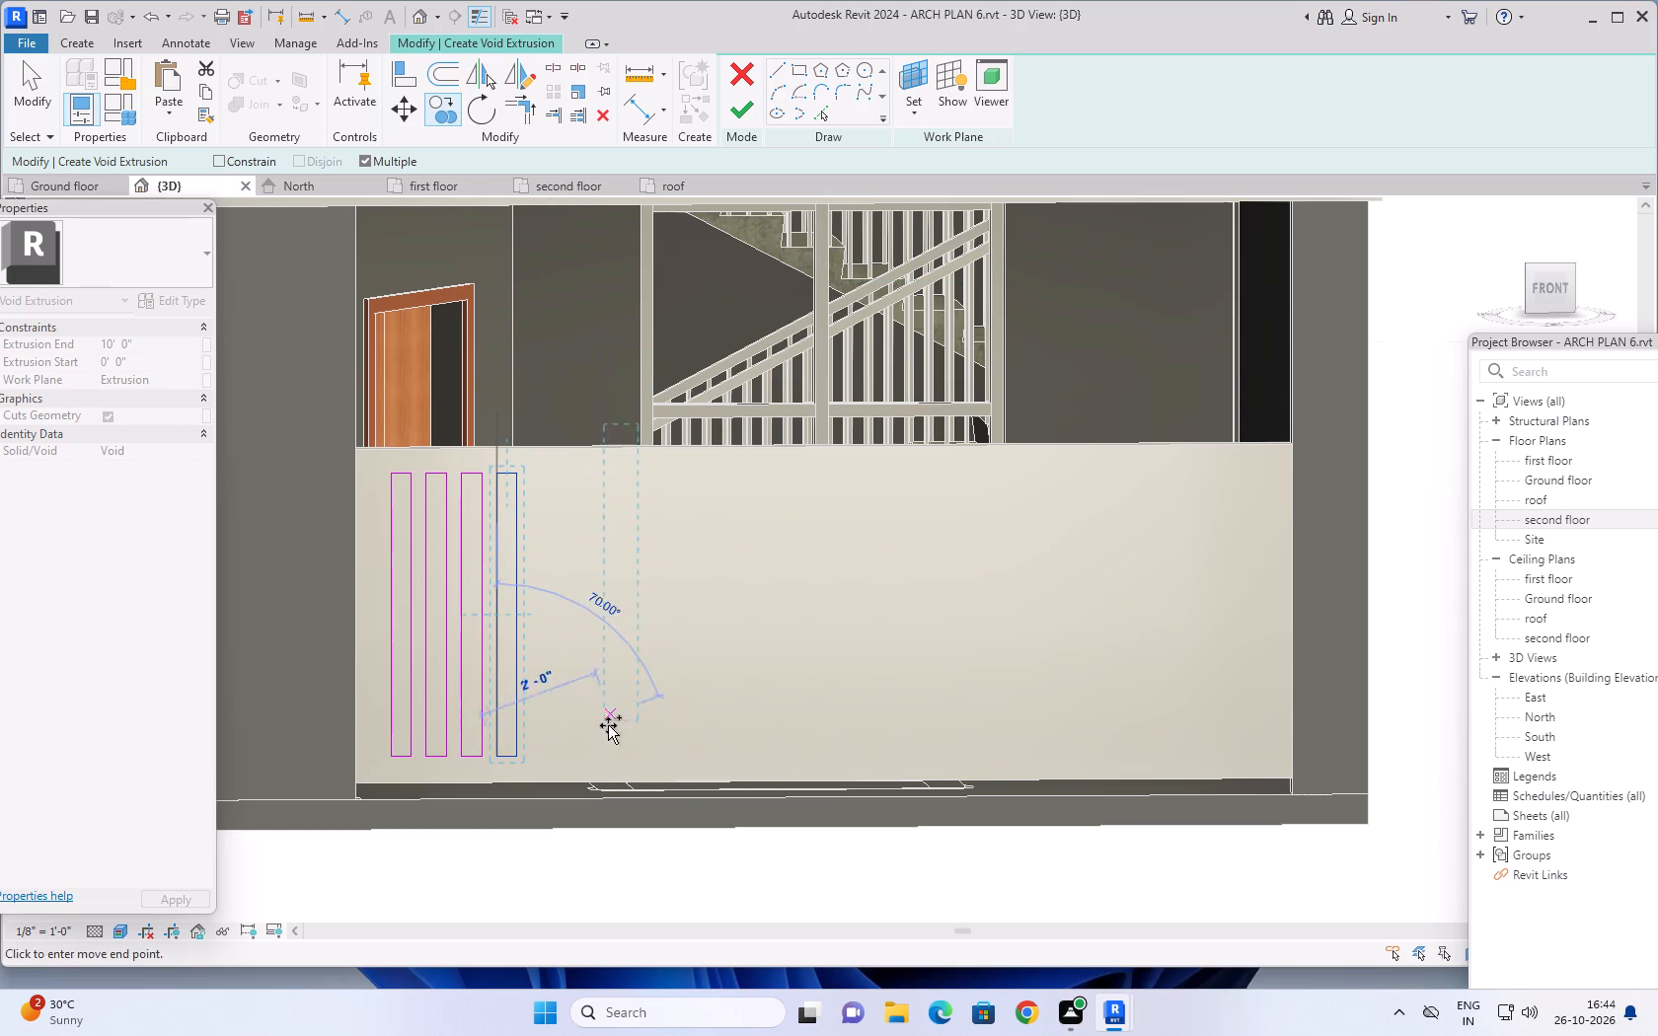
left_click(531, 750)
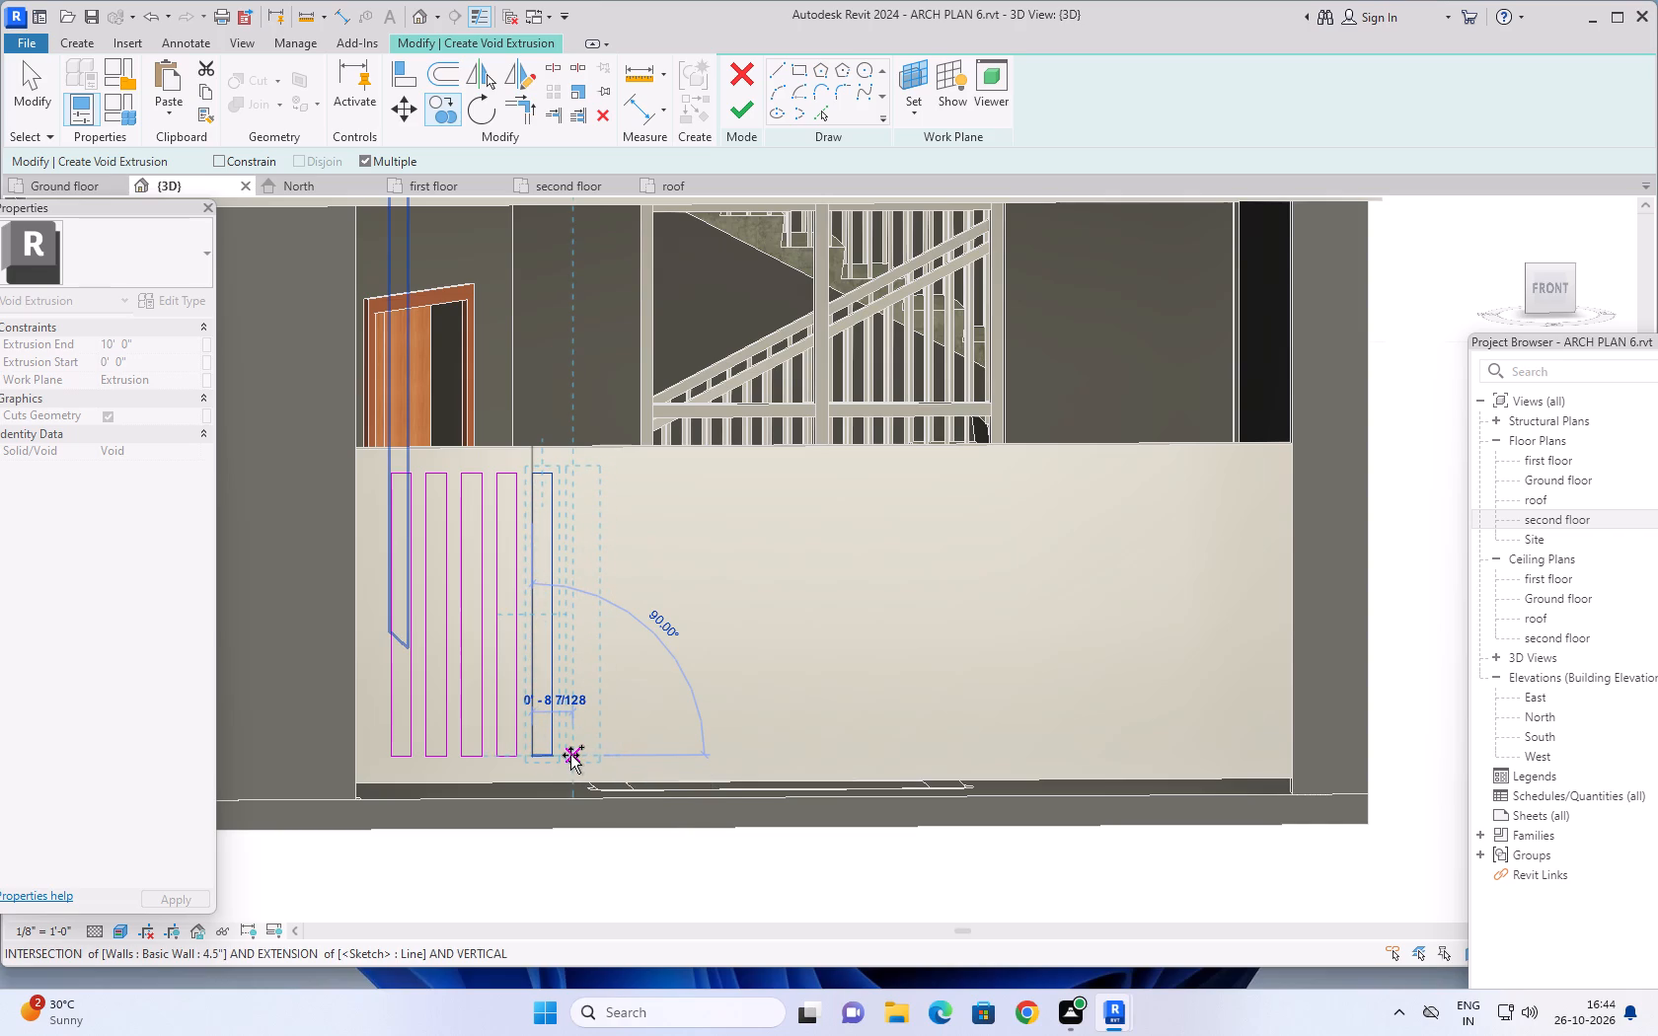
Add five more level copies of the slot rectangle along the panel at the same spacing of about 7".
scroll(565, 753, "up", 2)
left_click(565, 753)
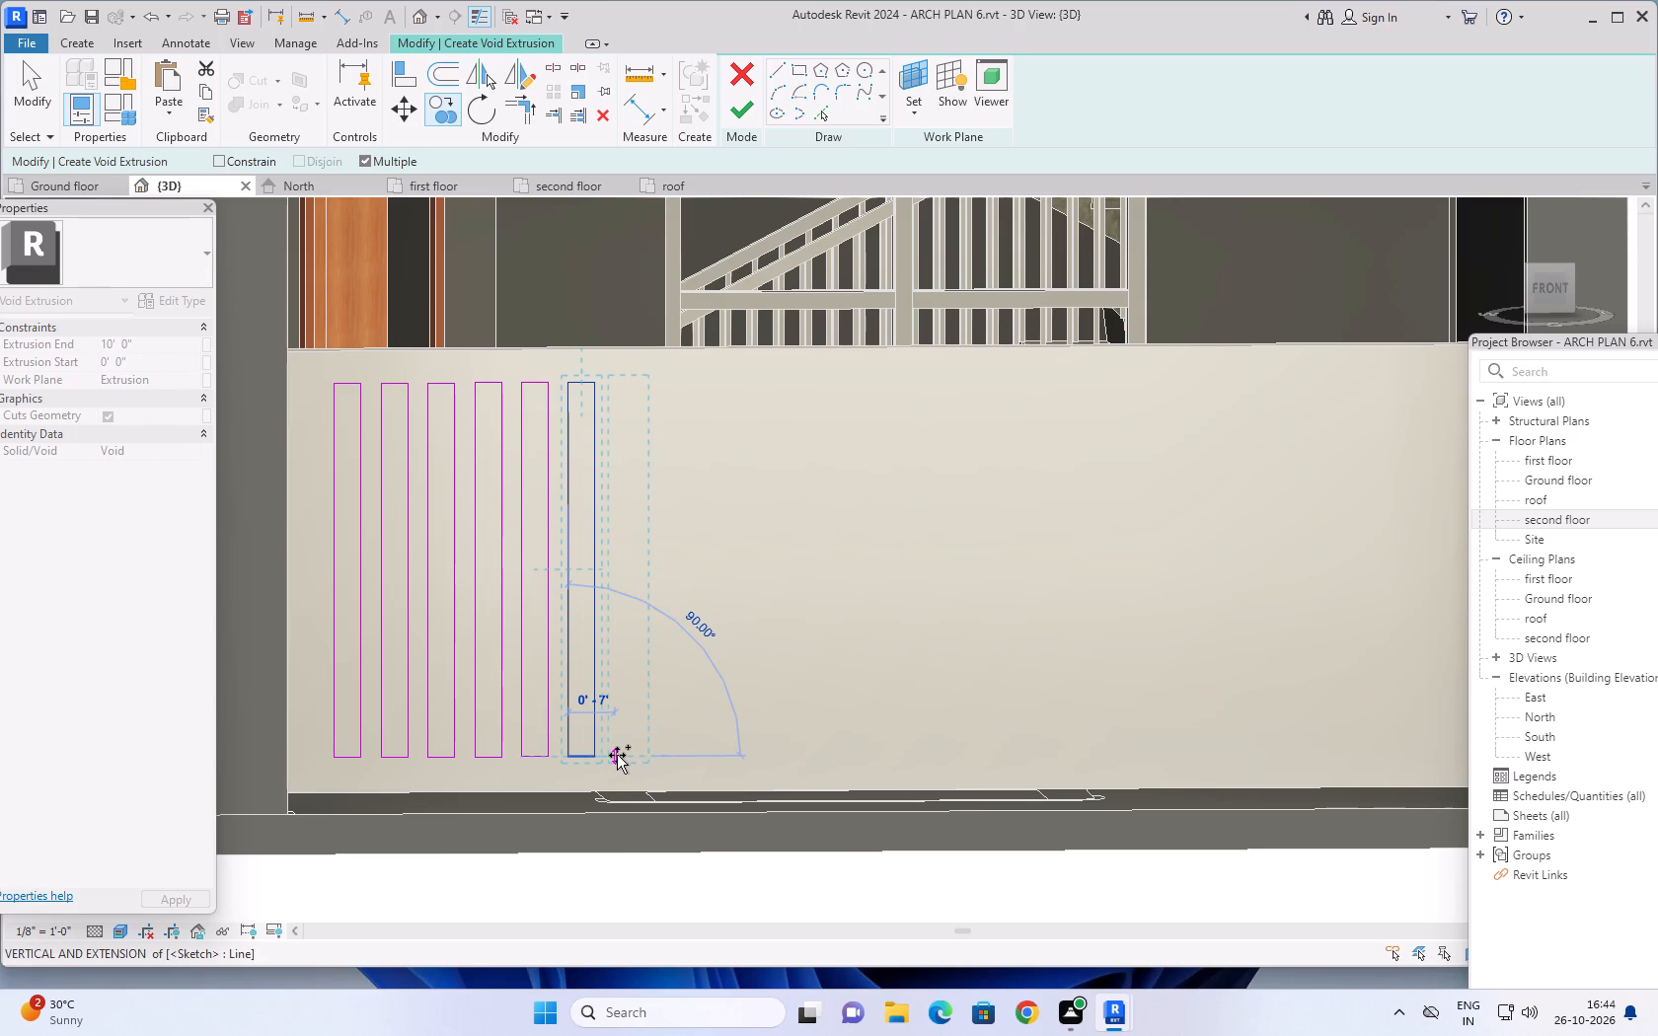
left_click(617, 755)
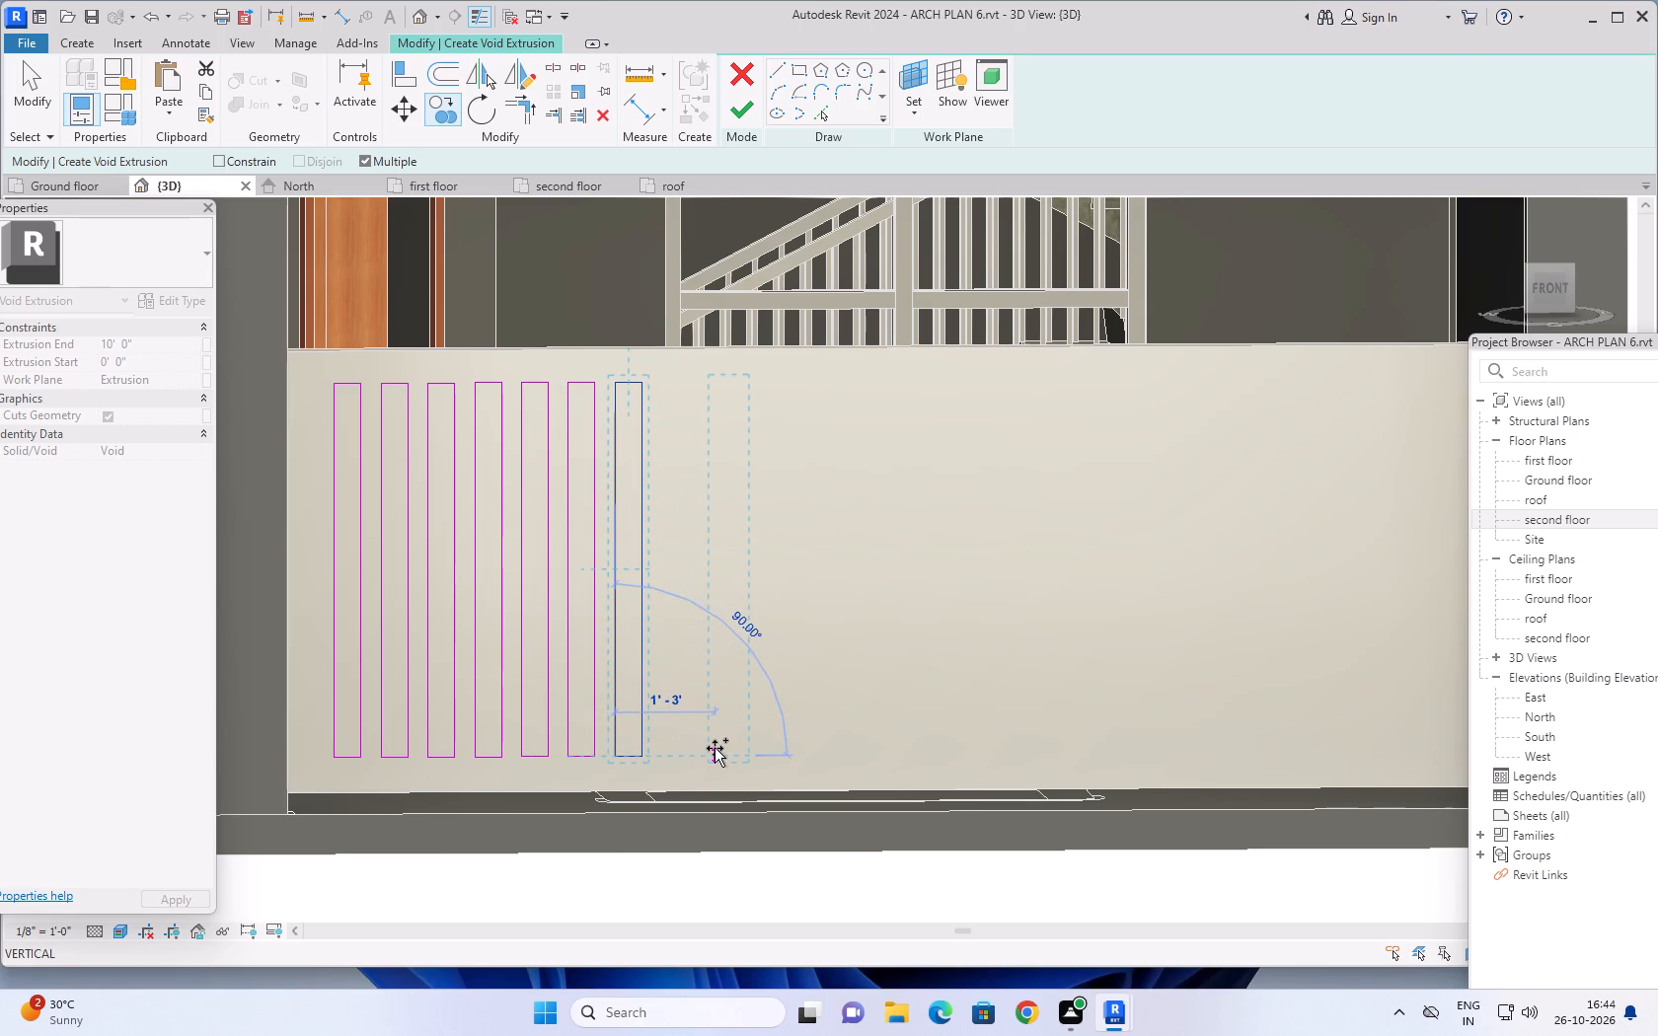
left_click(664, 750)
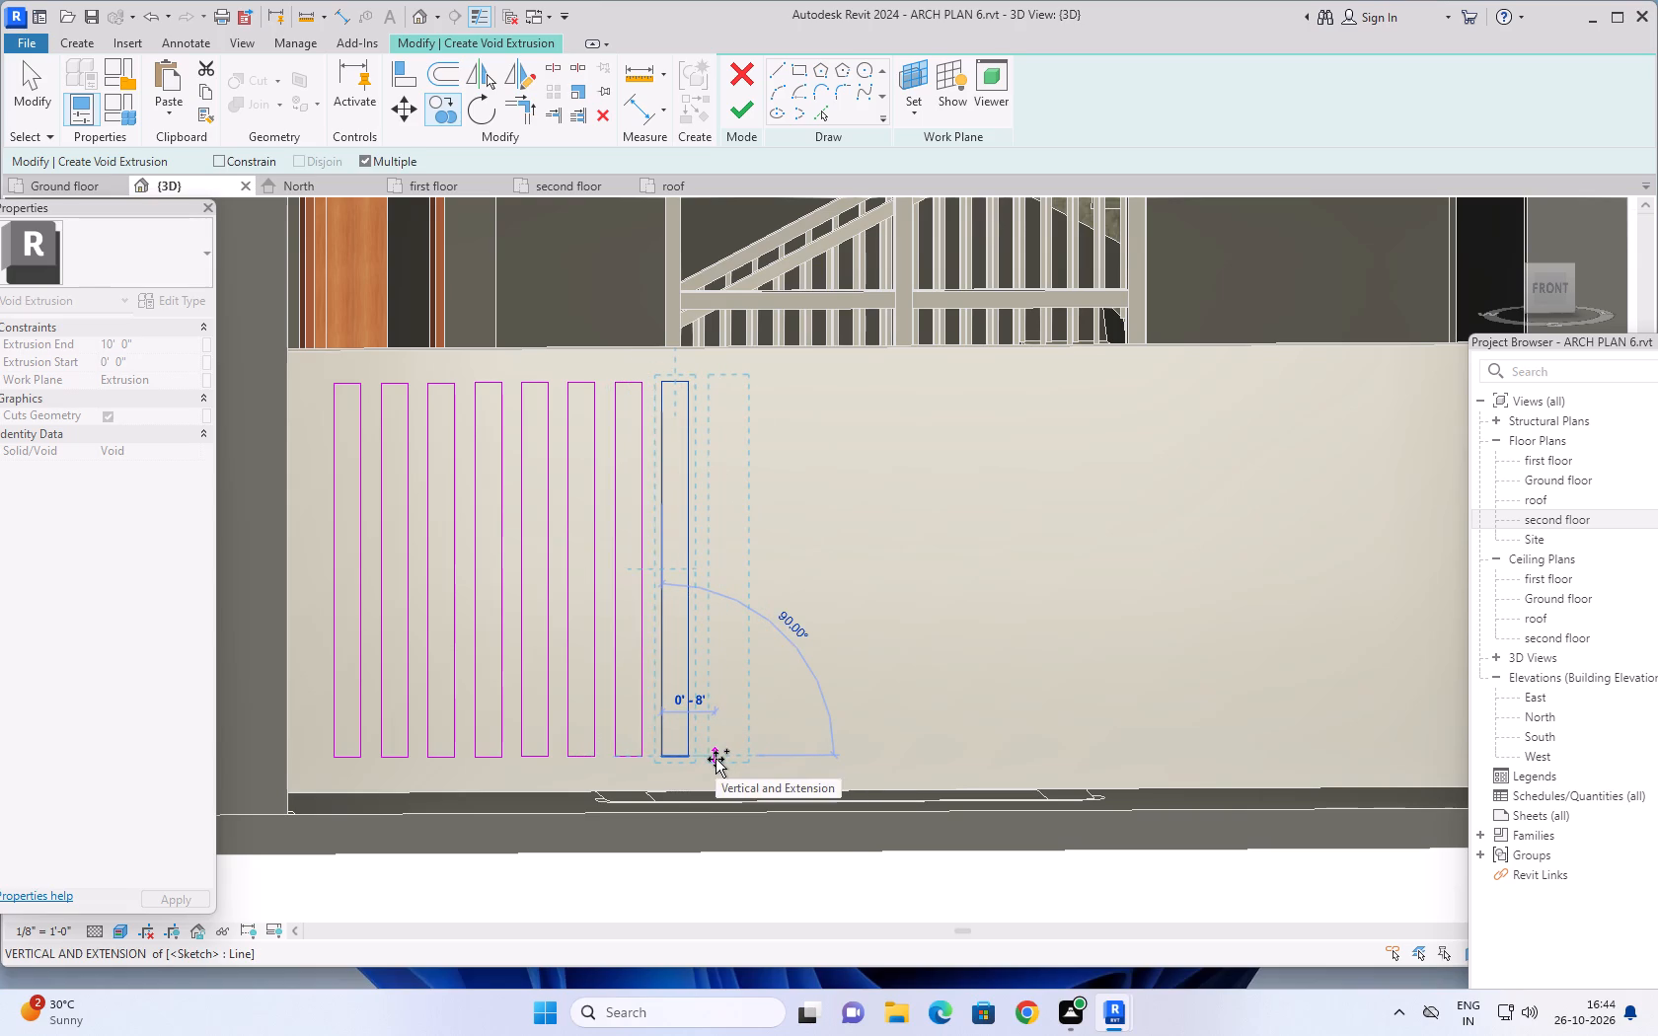
left_click(712, 759)
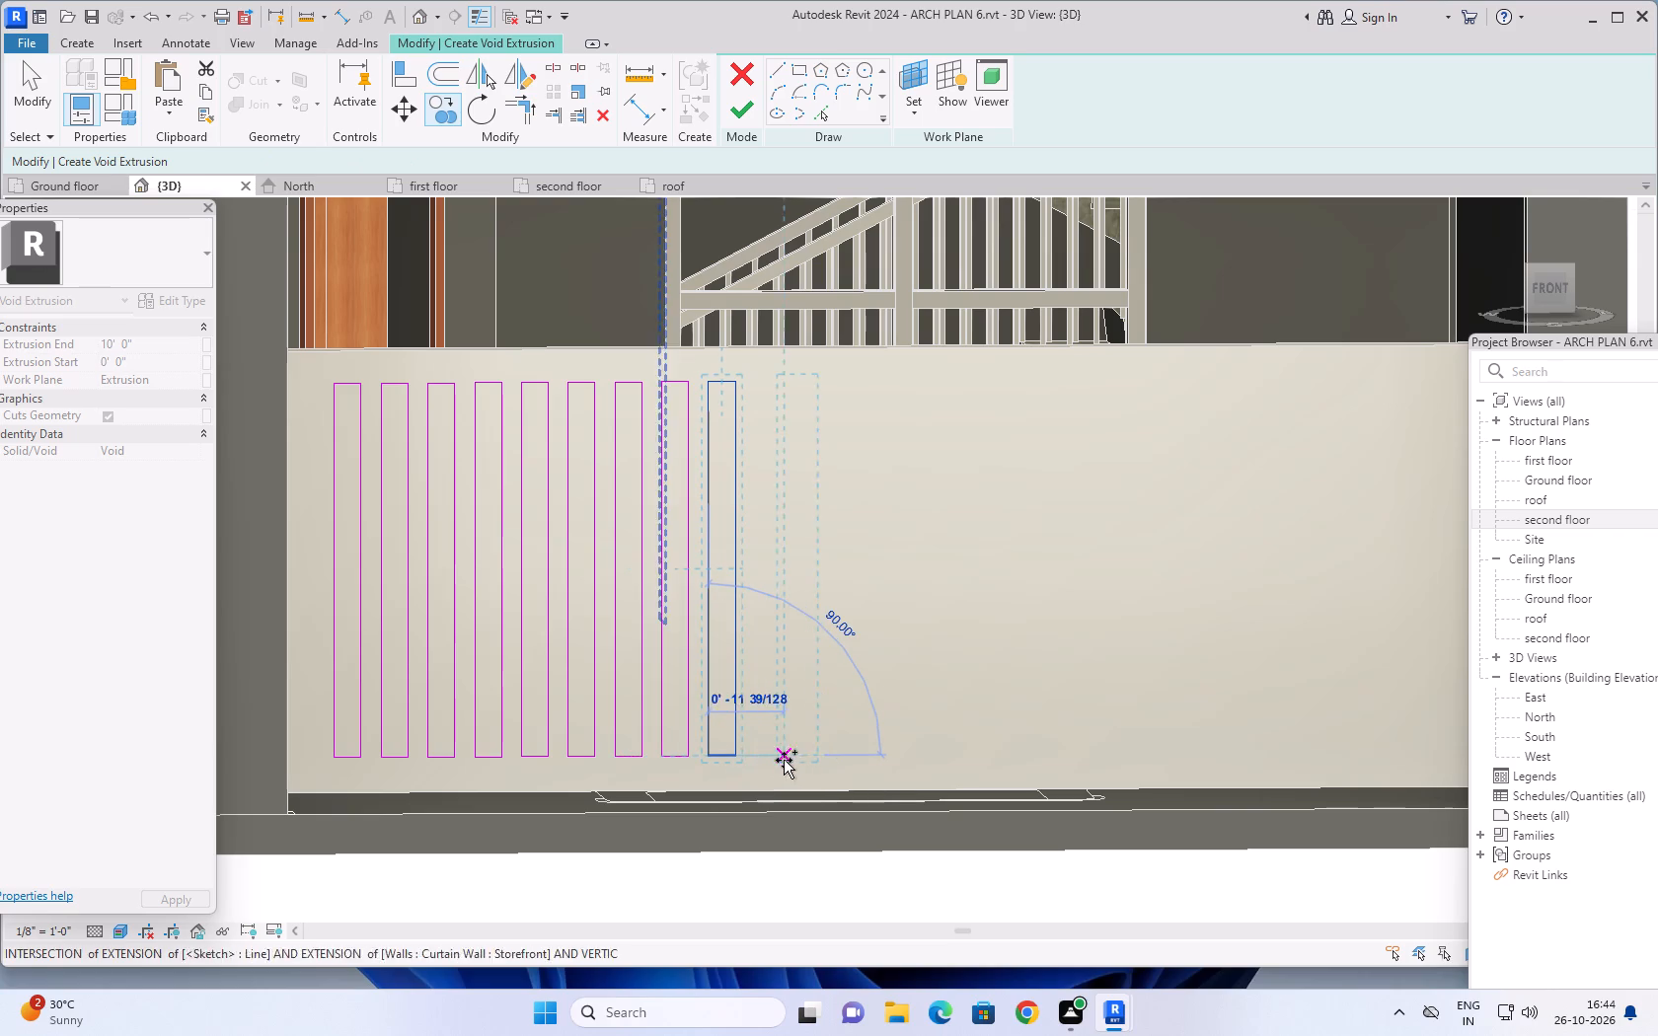
scroll(802, 761, "down", 3)
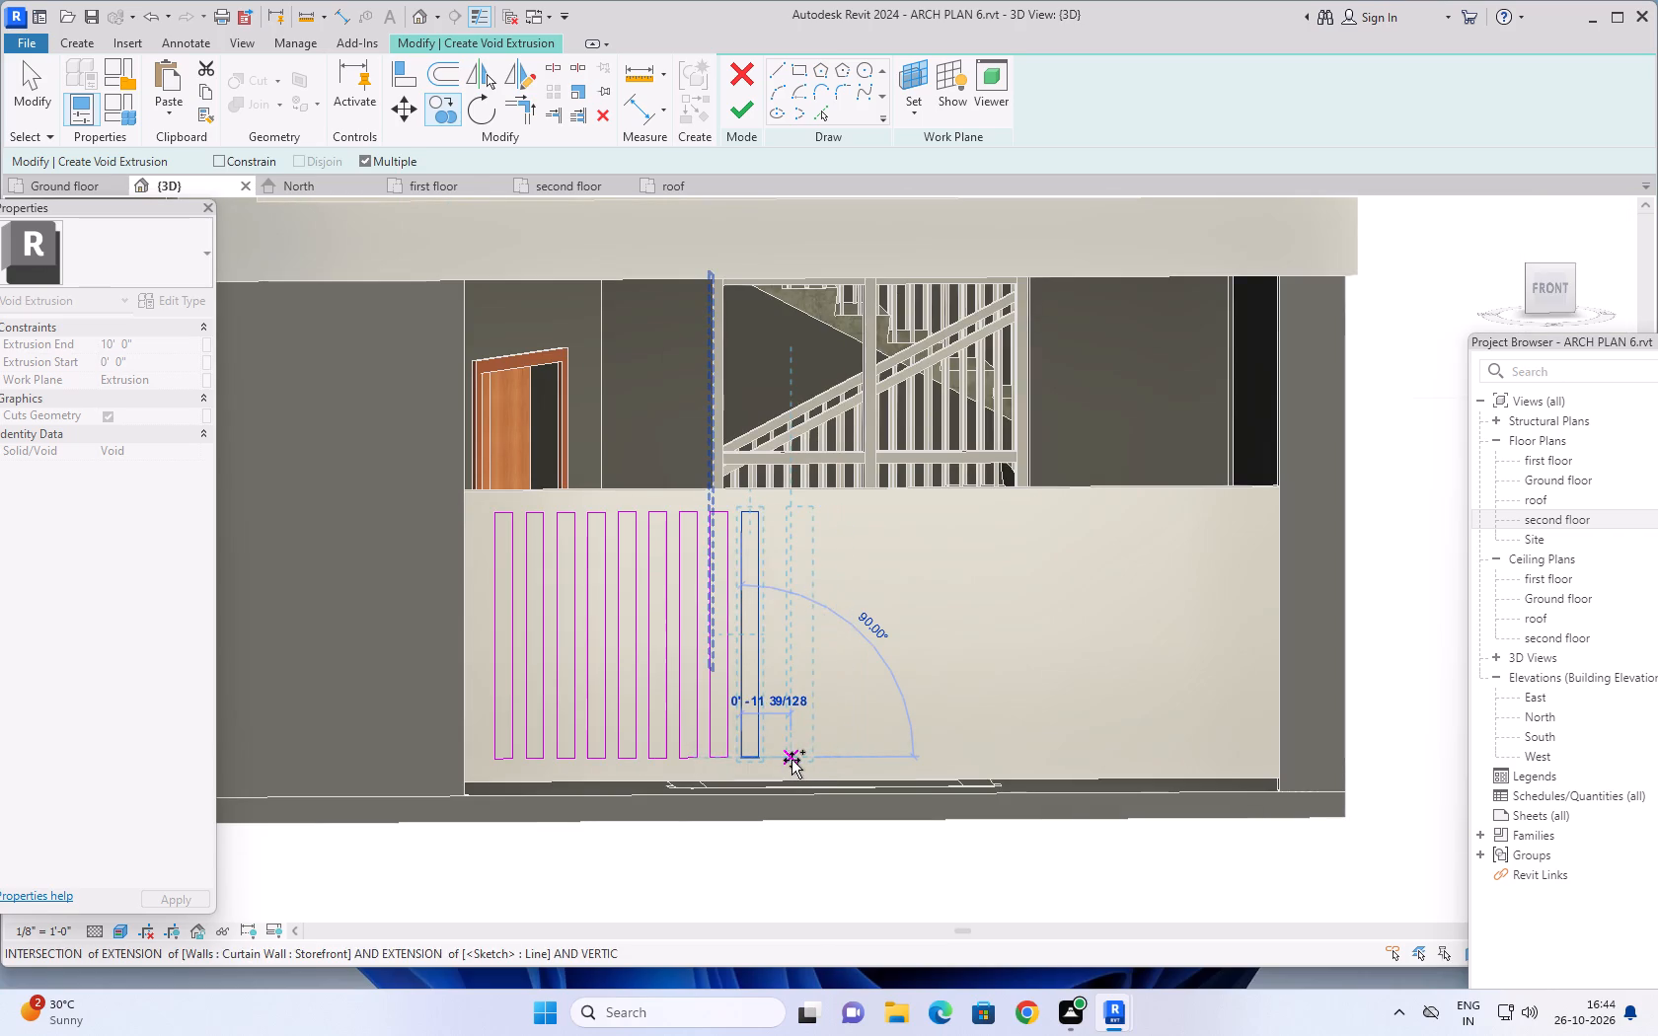
scroll(782, 760, "up", 1)
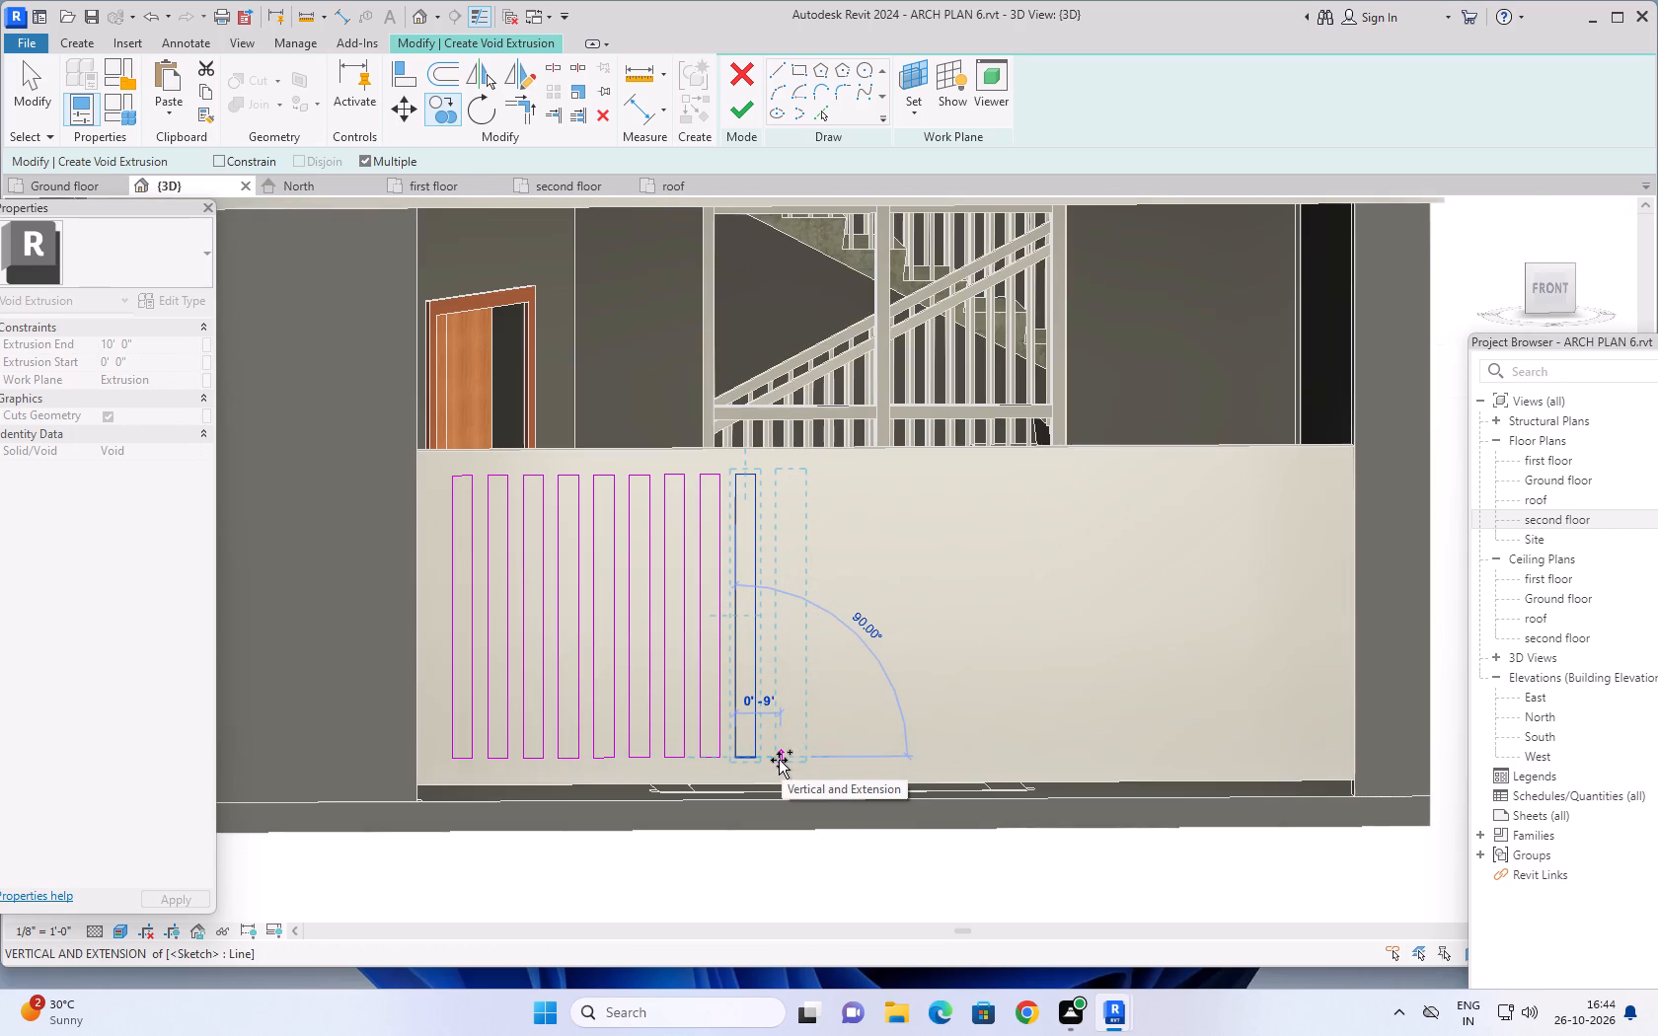
left_click(772, 760)
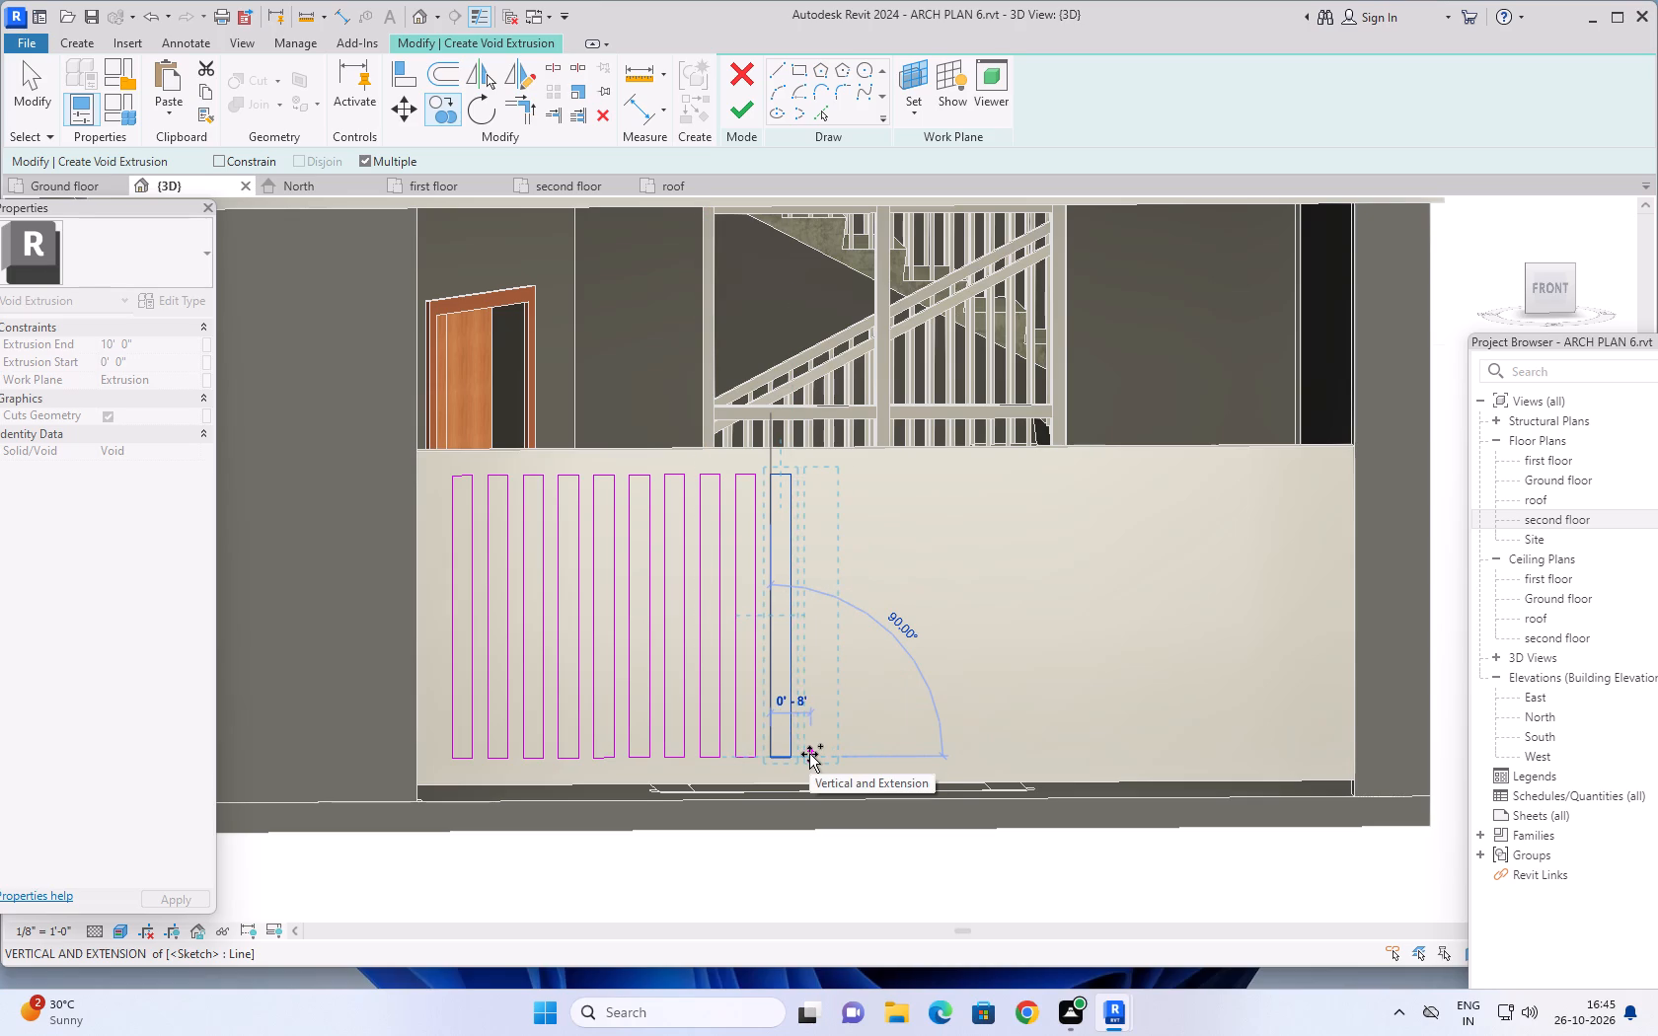
Add two more slot copies at about 7" spacing, leaving the rest of the panel blank, and end the copying.
scroll(809, 754, "up", 3)
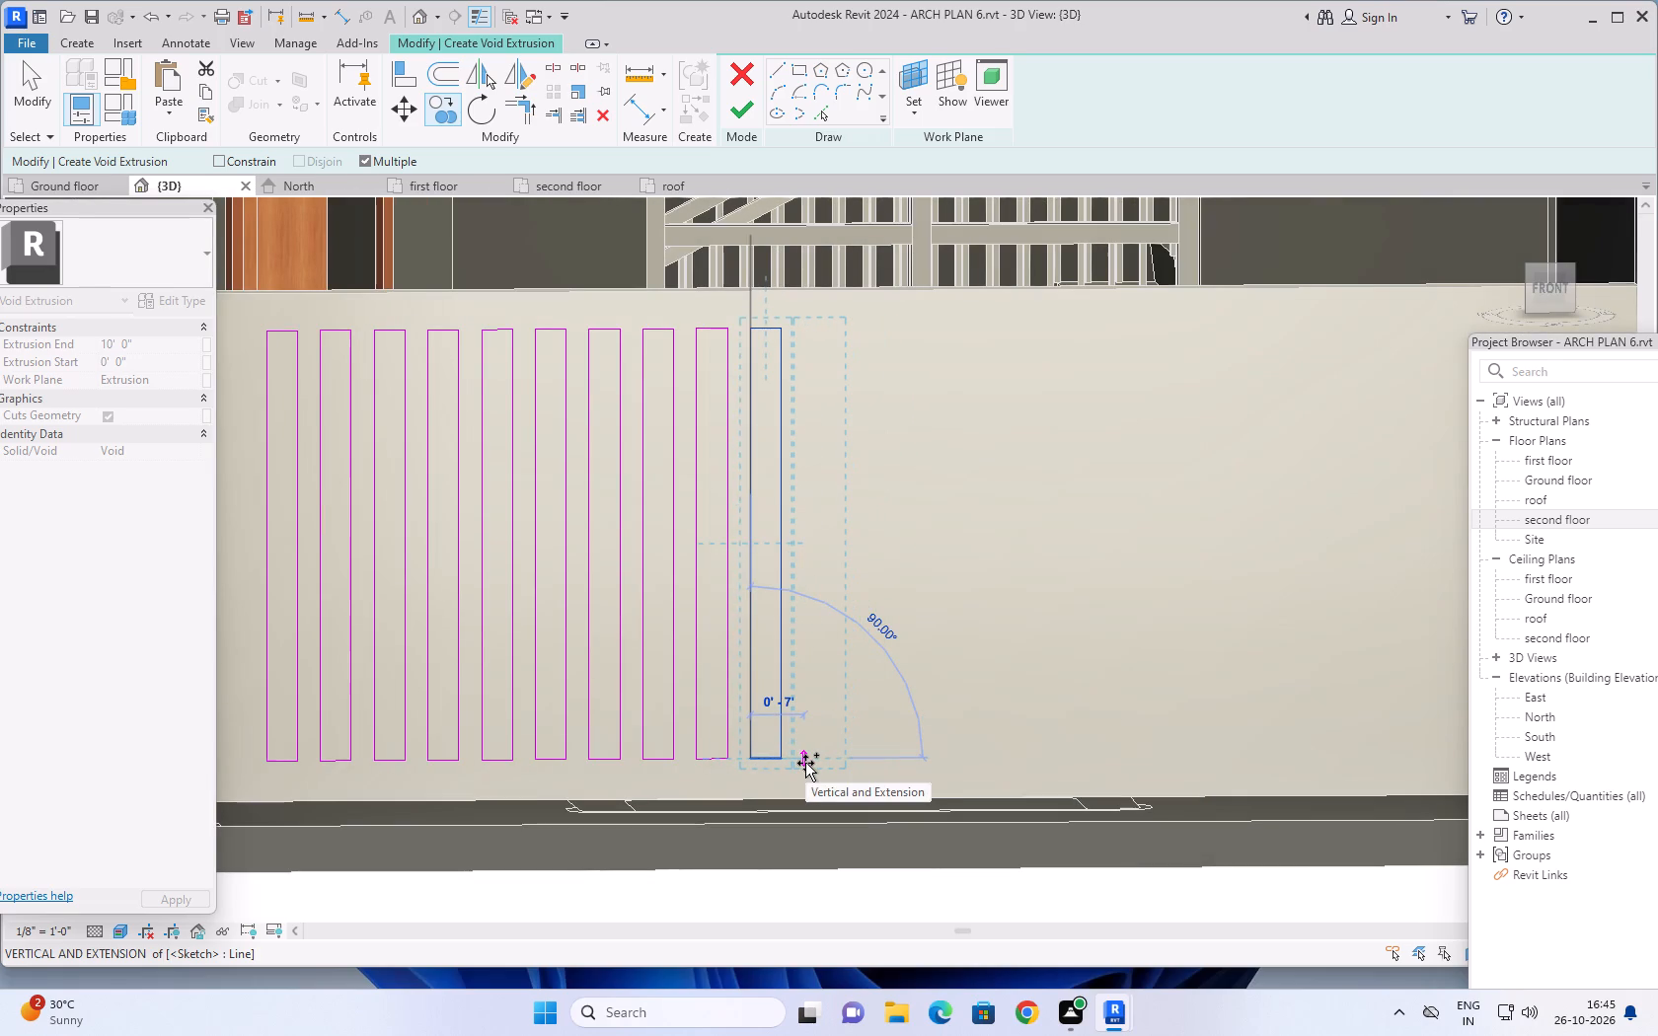
left_click(805, 763)
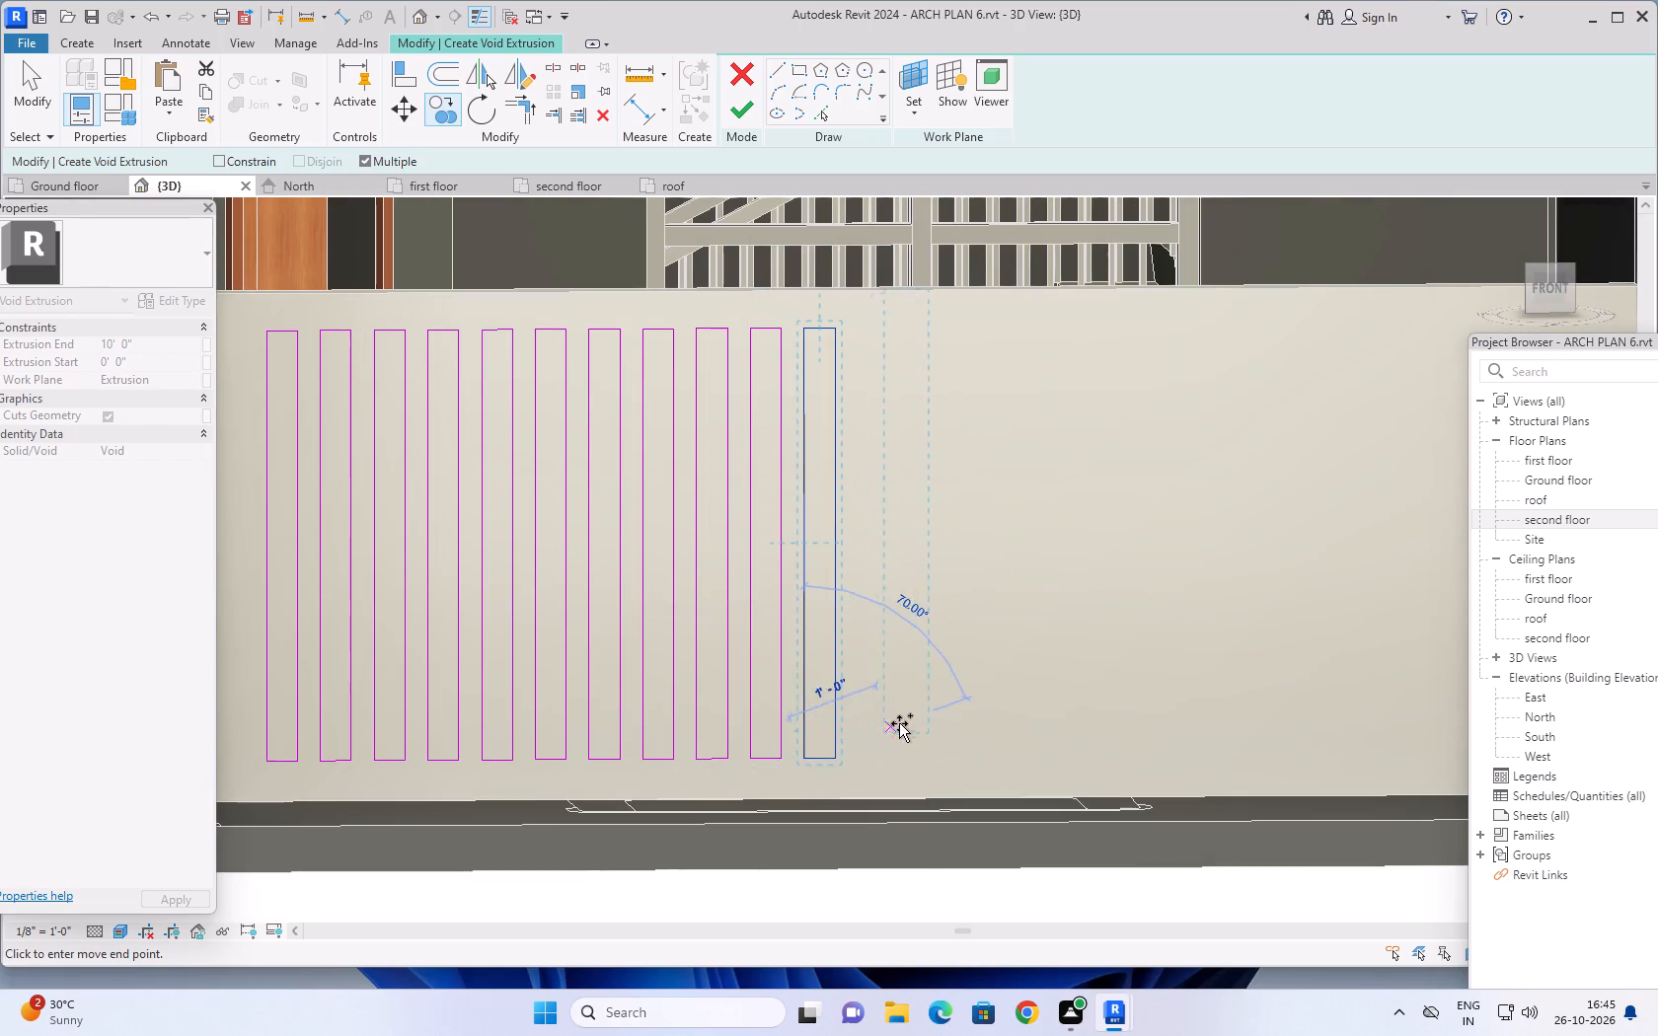
scroll(897, 723, "down", 6)
scroll(962, 698, "up", 3)
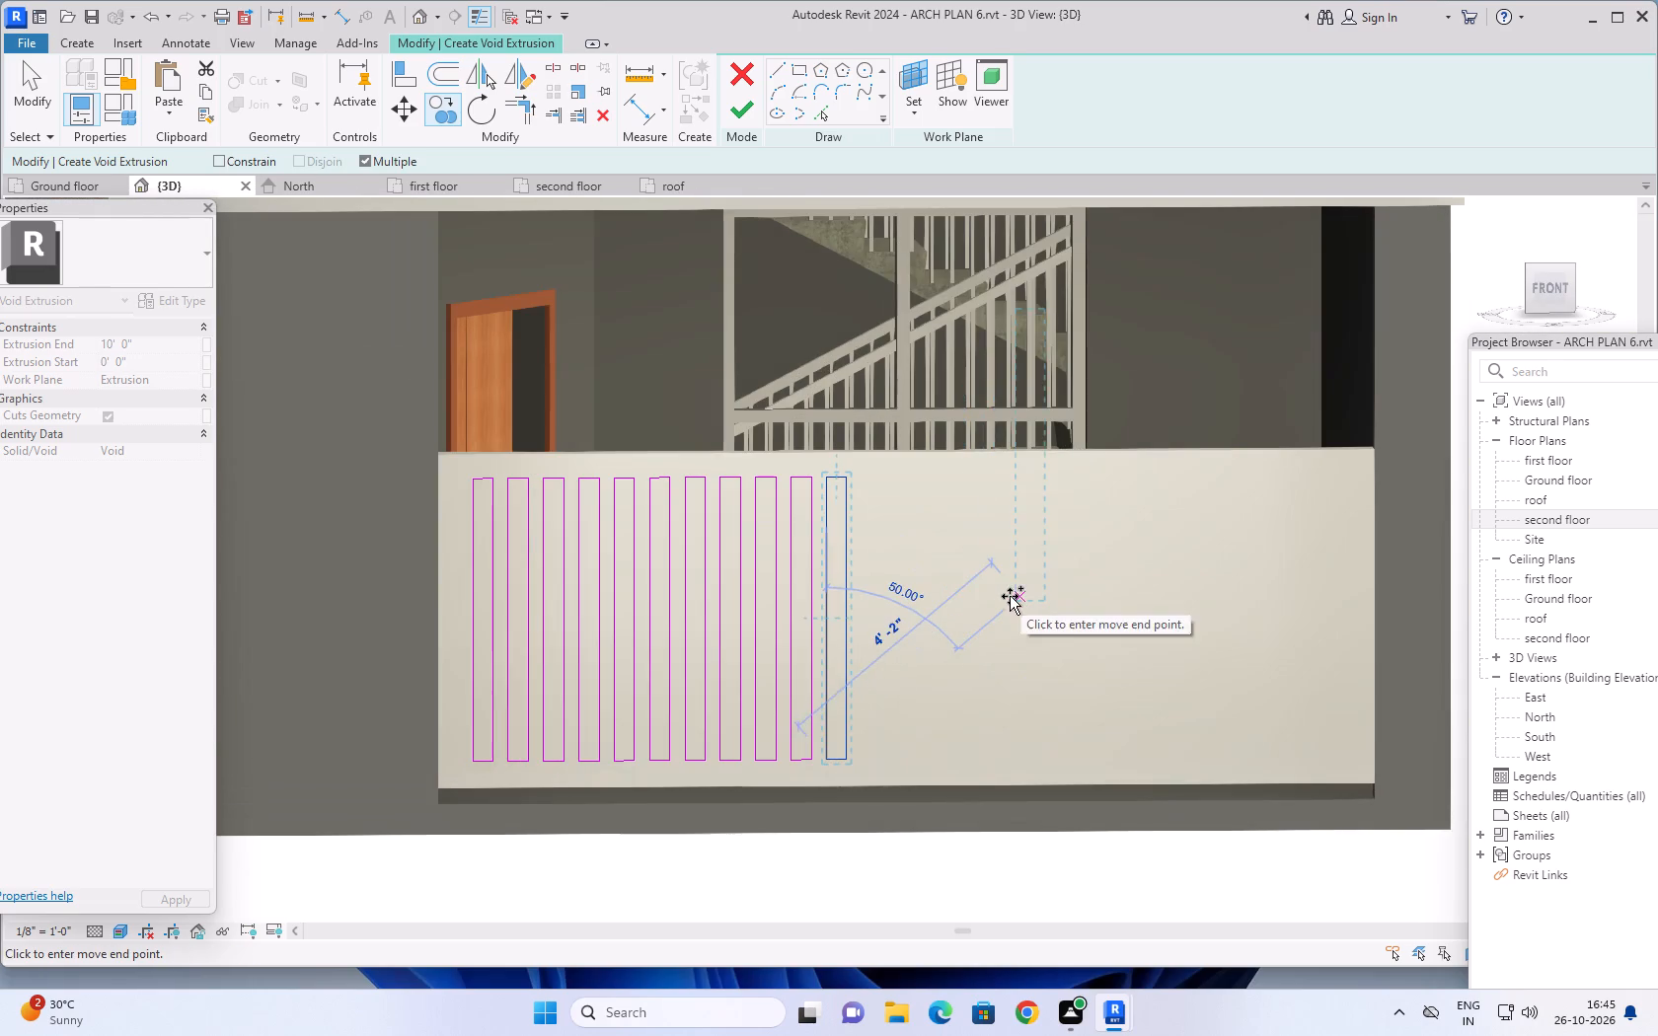
scroll(993, 602, "down", 2)
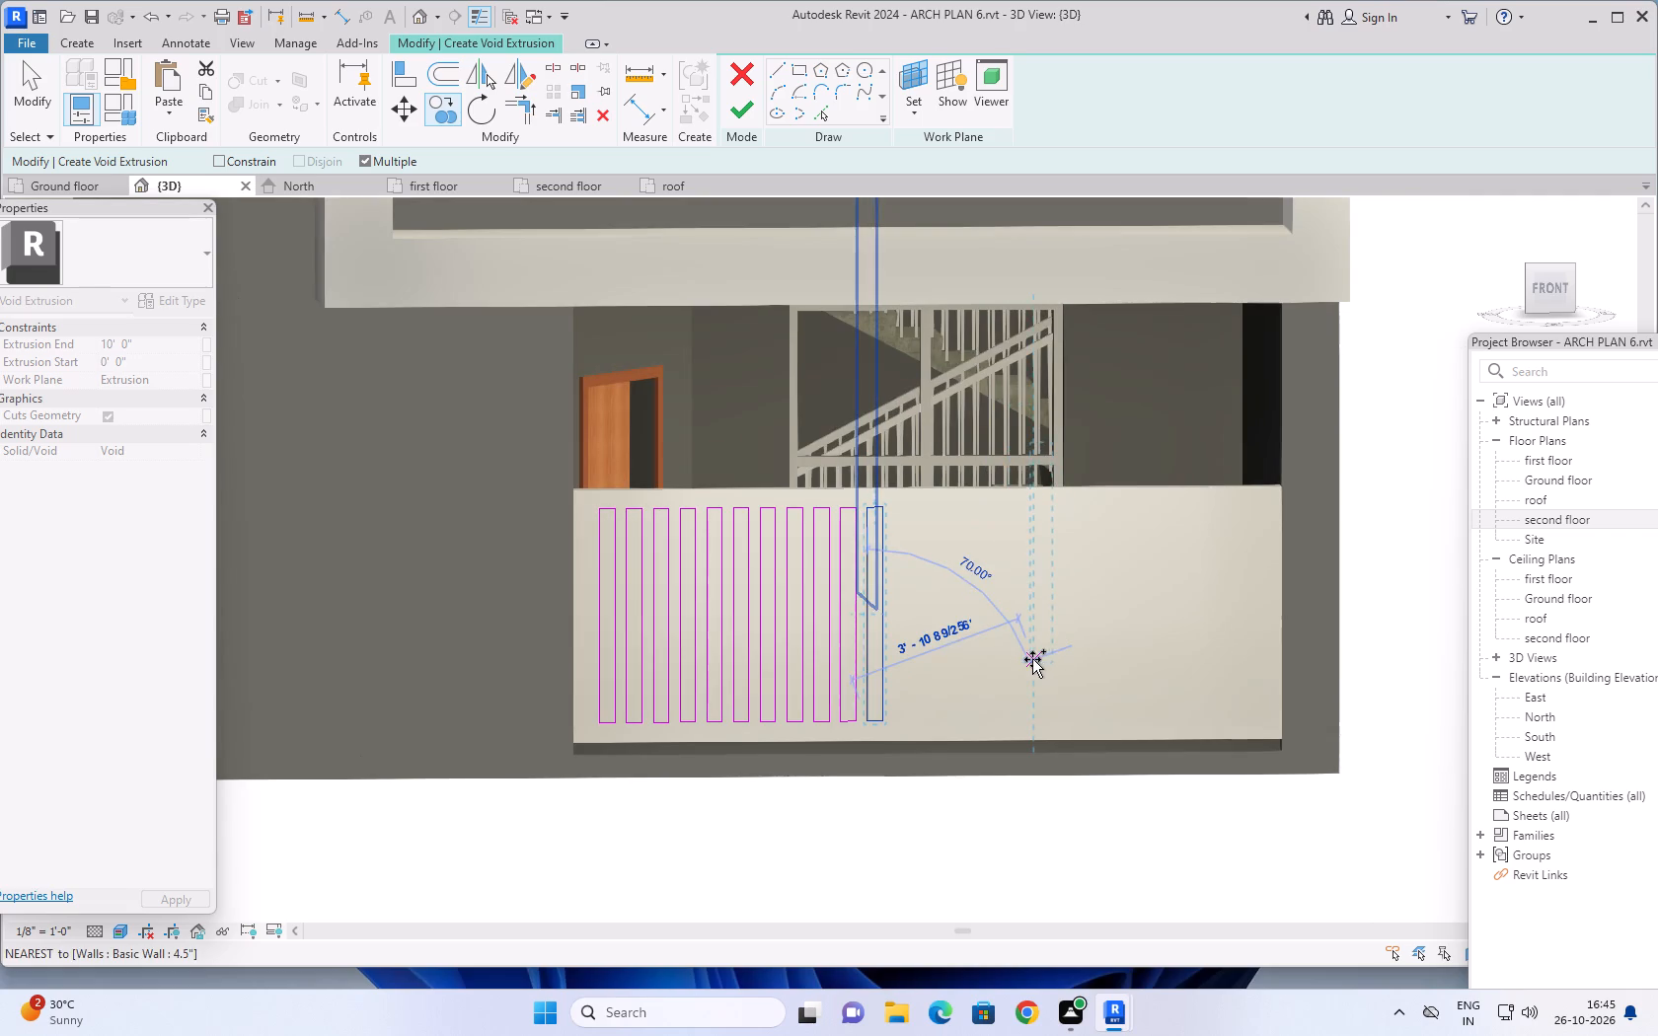
scroll(940, 721, "up", 4)
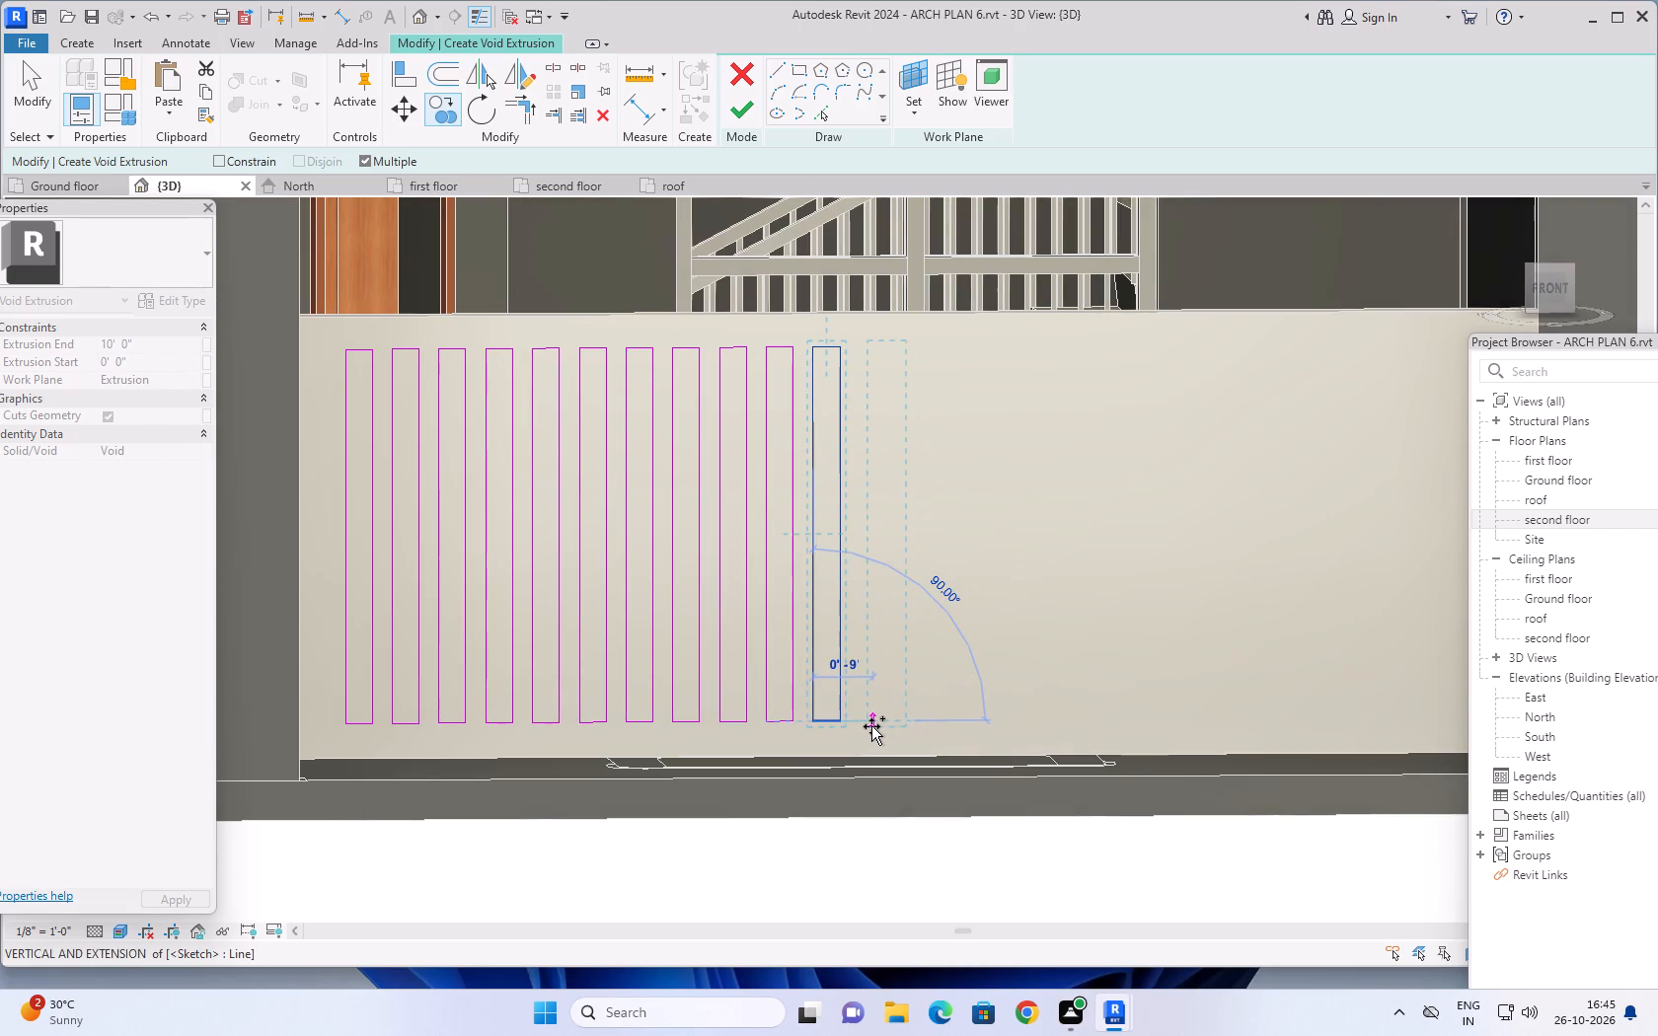
scroll(869, 726, "up", 1)
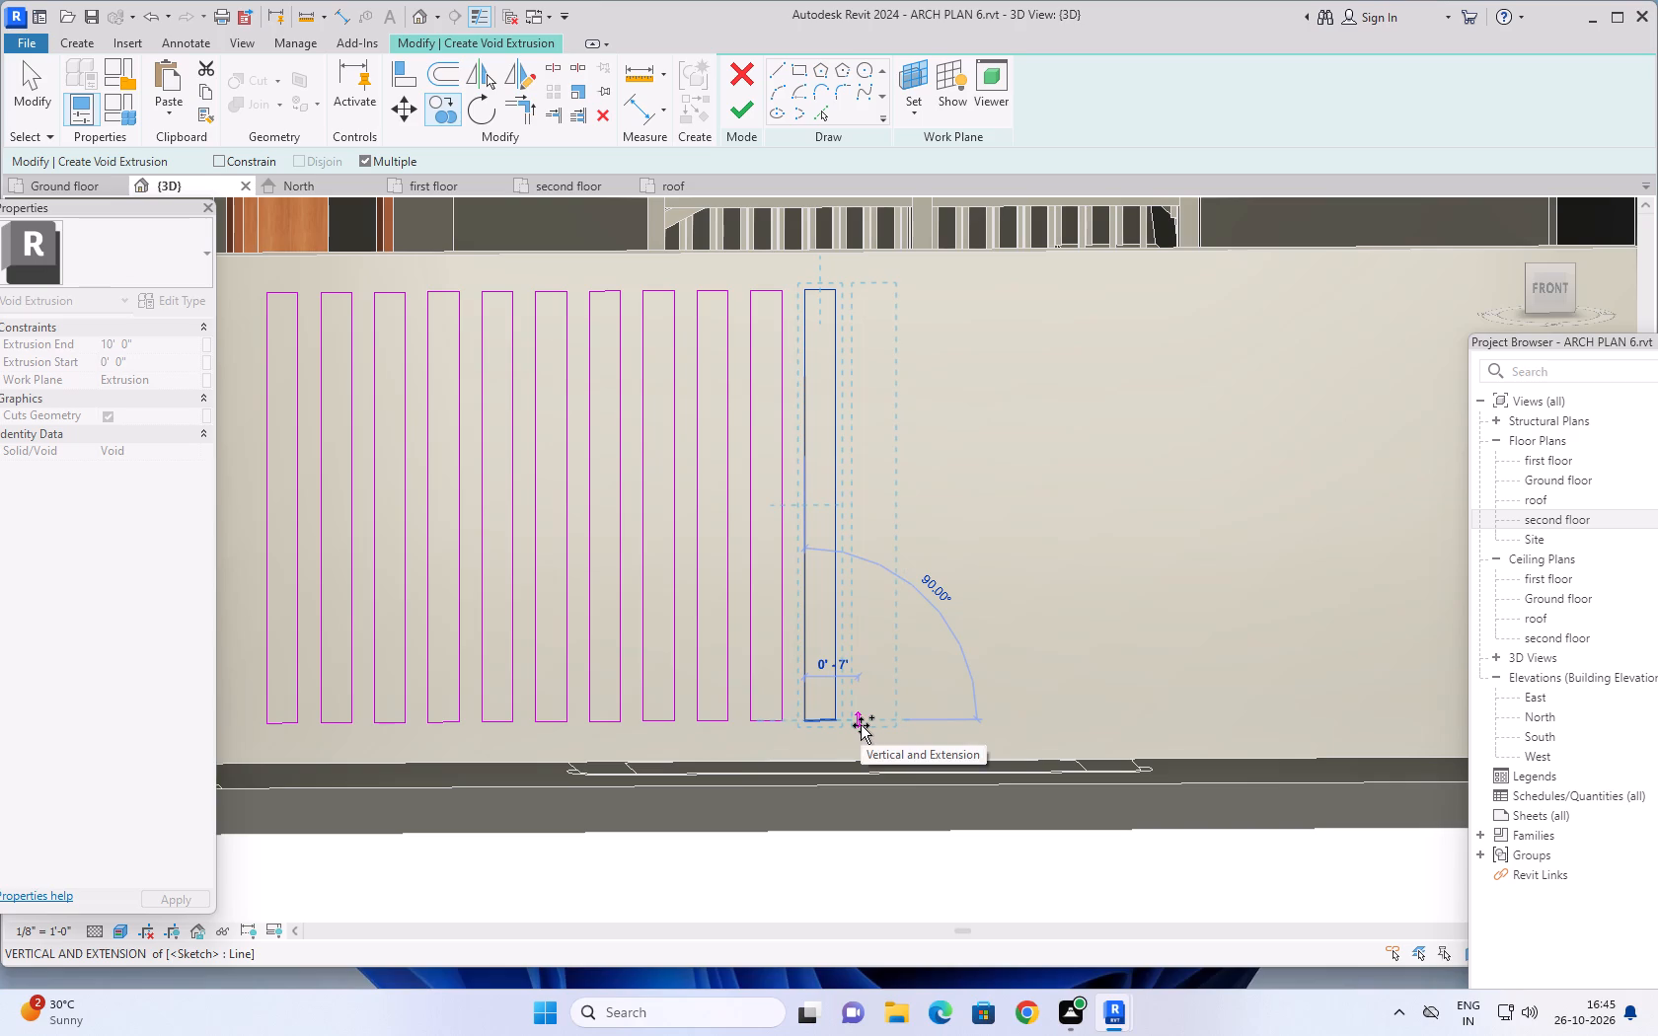
left_click(861, 725)
scroll(1074, 676, "down", 3)
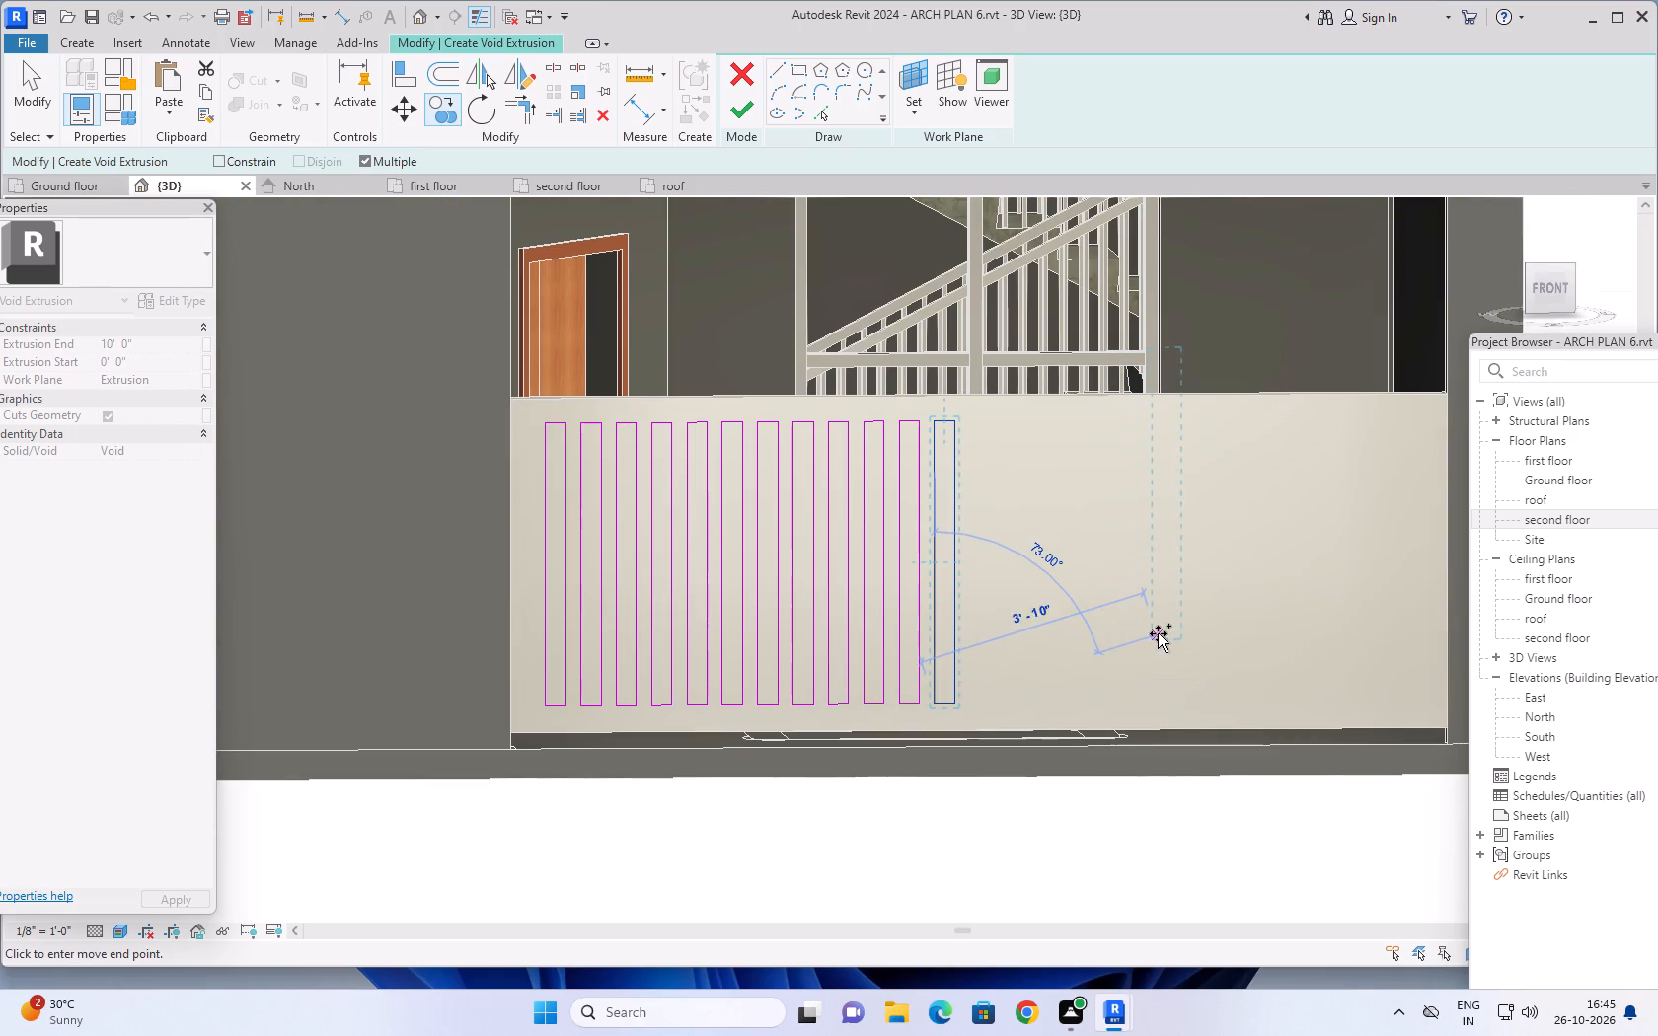
key("Escape")
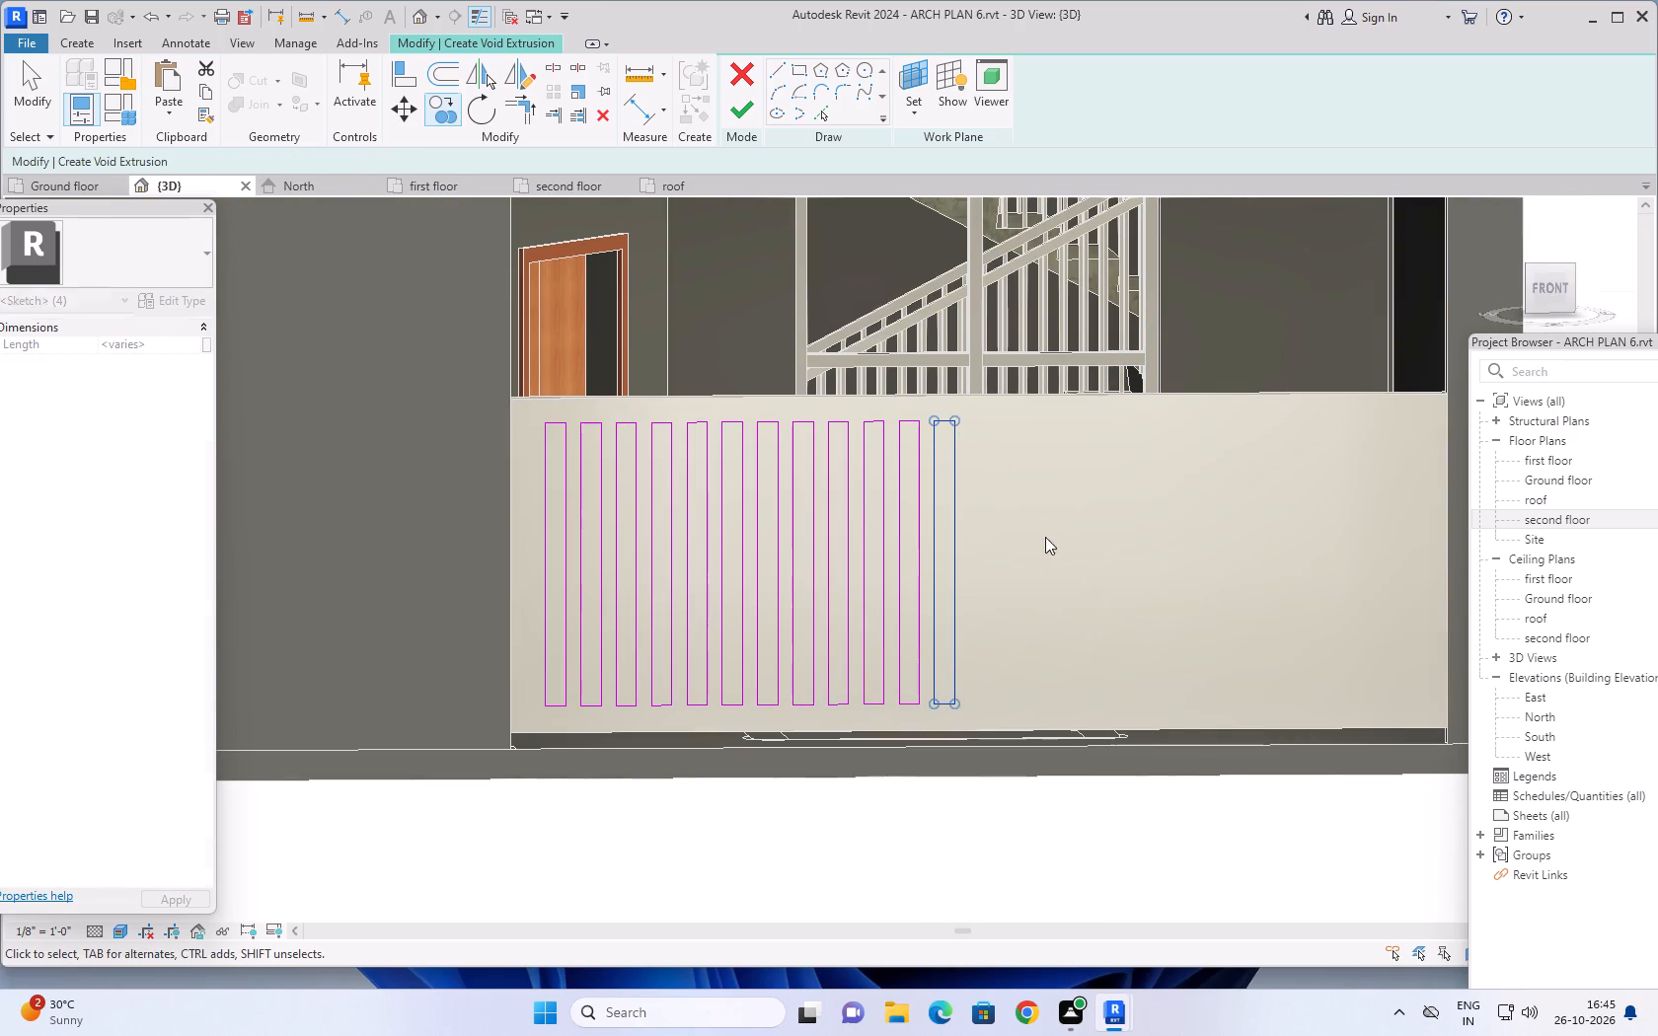
Sketch a horizontal slot rectangle about 7'-0" long and 4" tall near the upper edge of the panel's blank half.
scroll(1083, 482, "down", 1)
middle_click_drag(1099, 507, 949, 526)
left_click(797, 68)
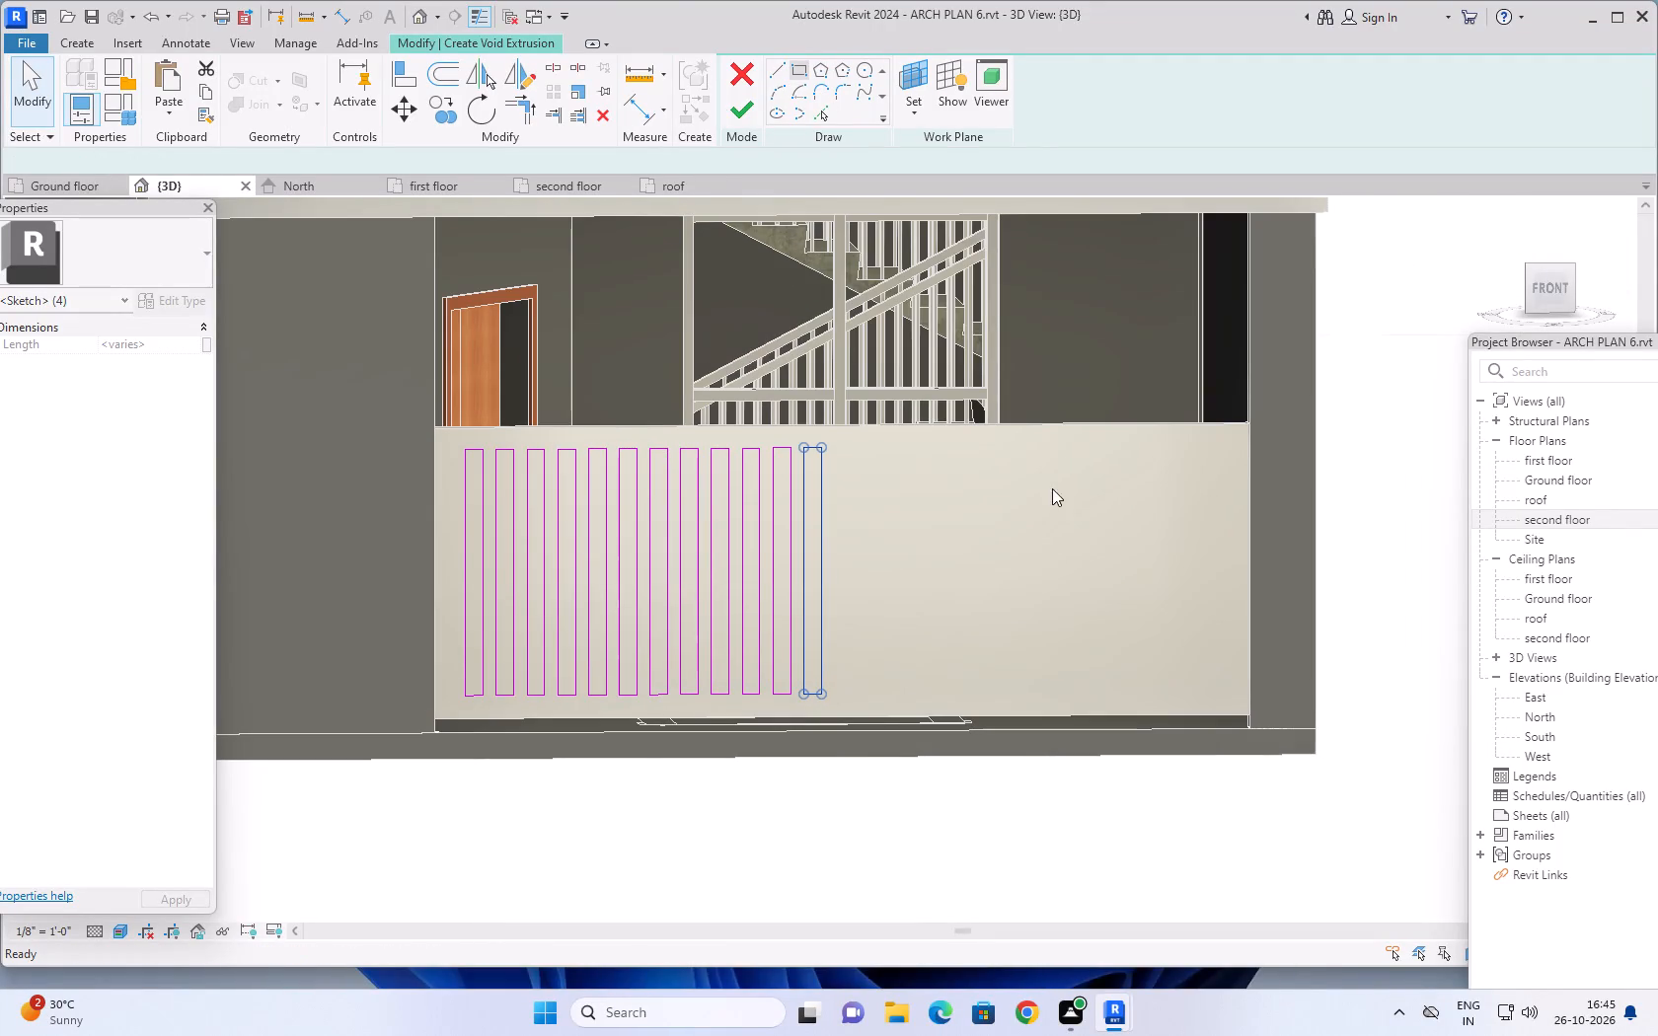
scroll(933, 475, "up", 2)
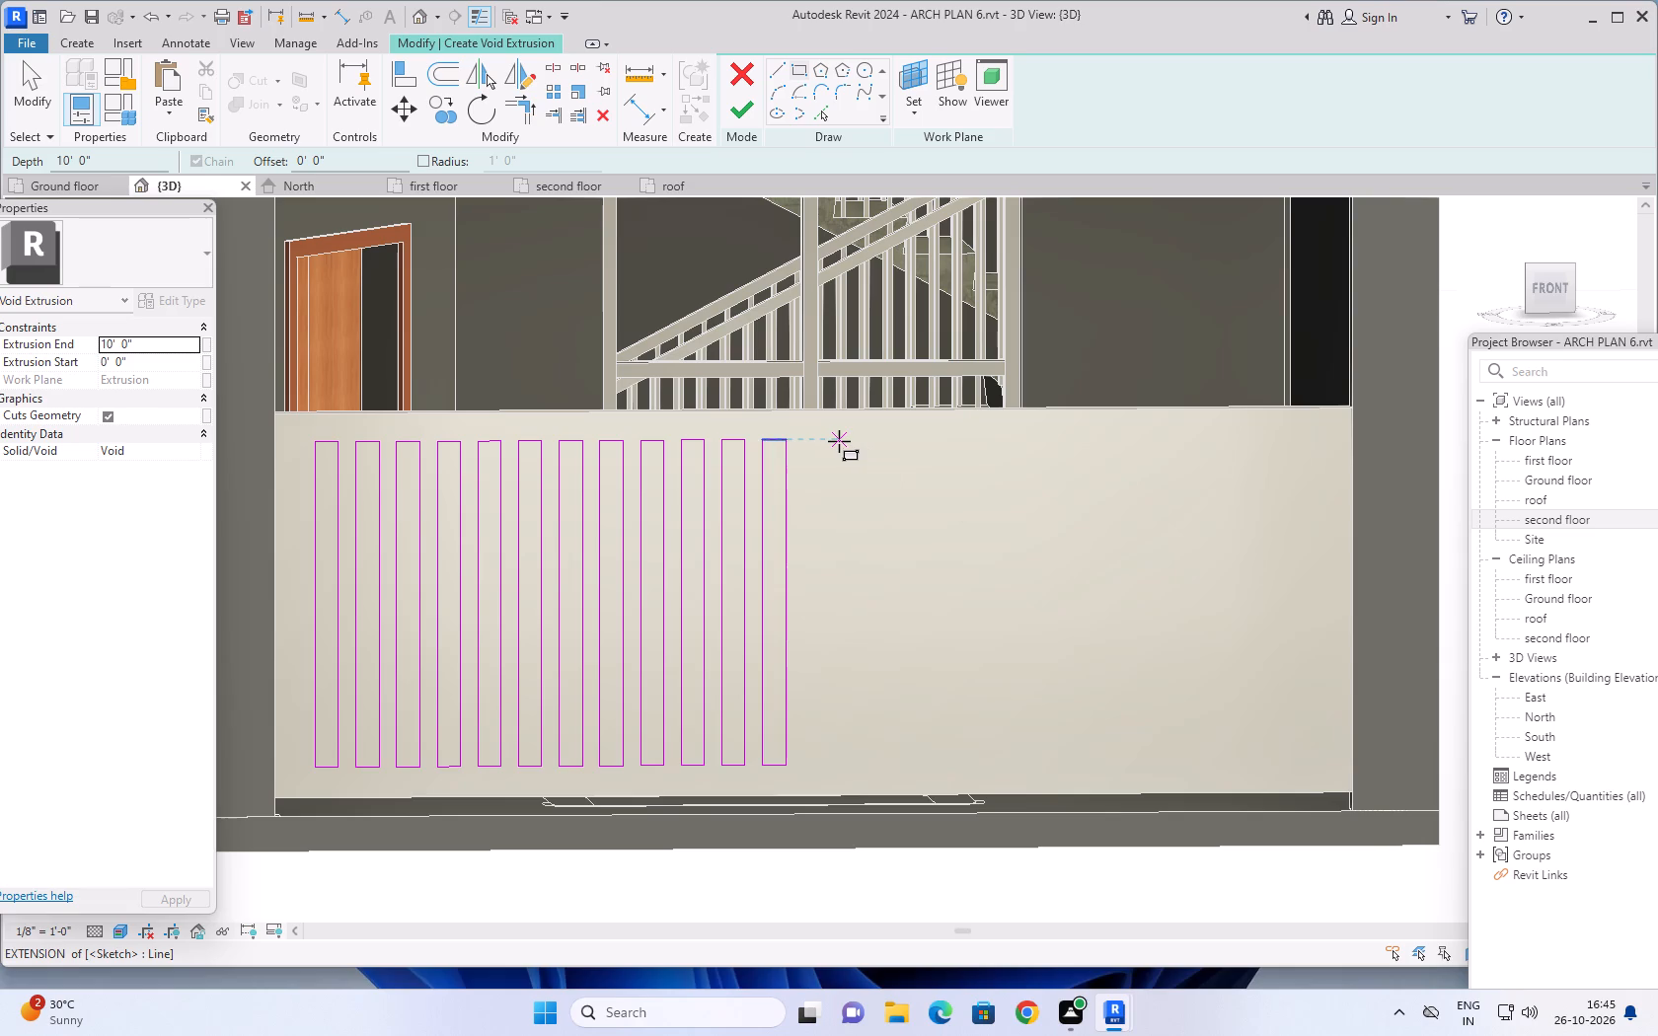
left_click(835, 441)
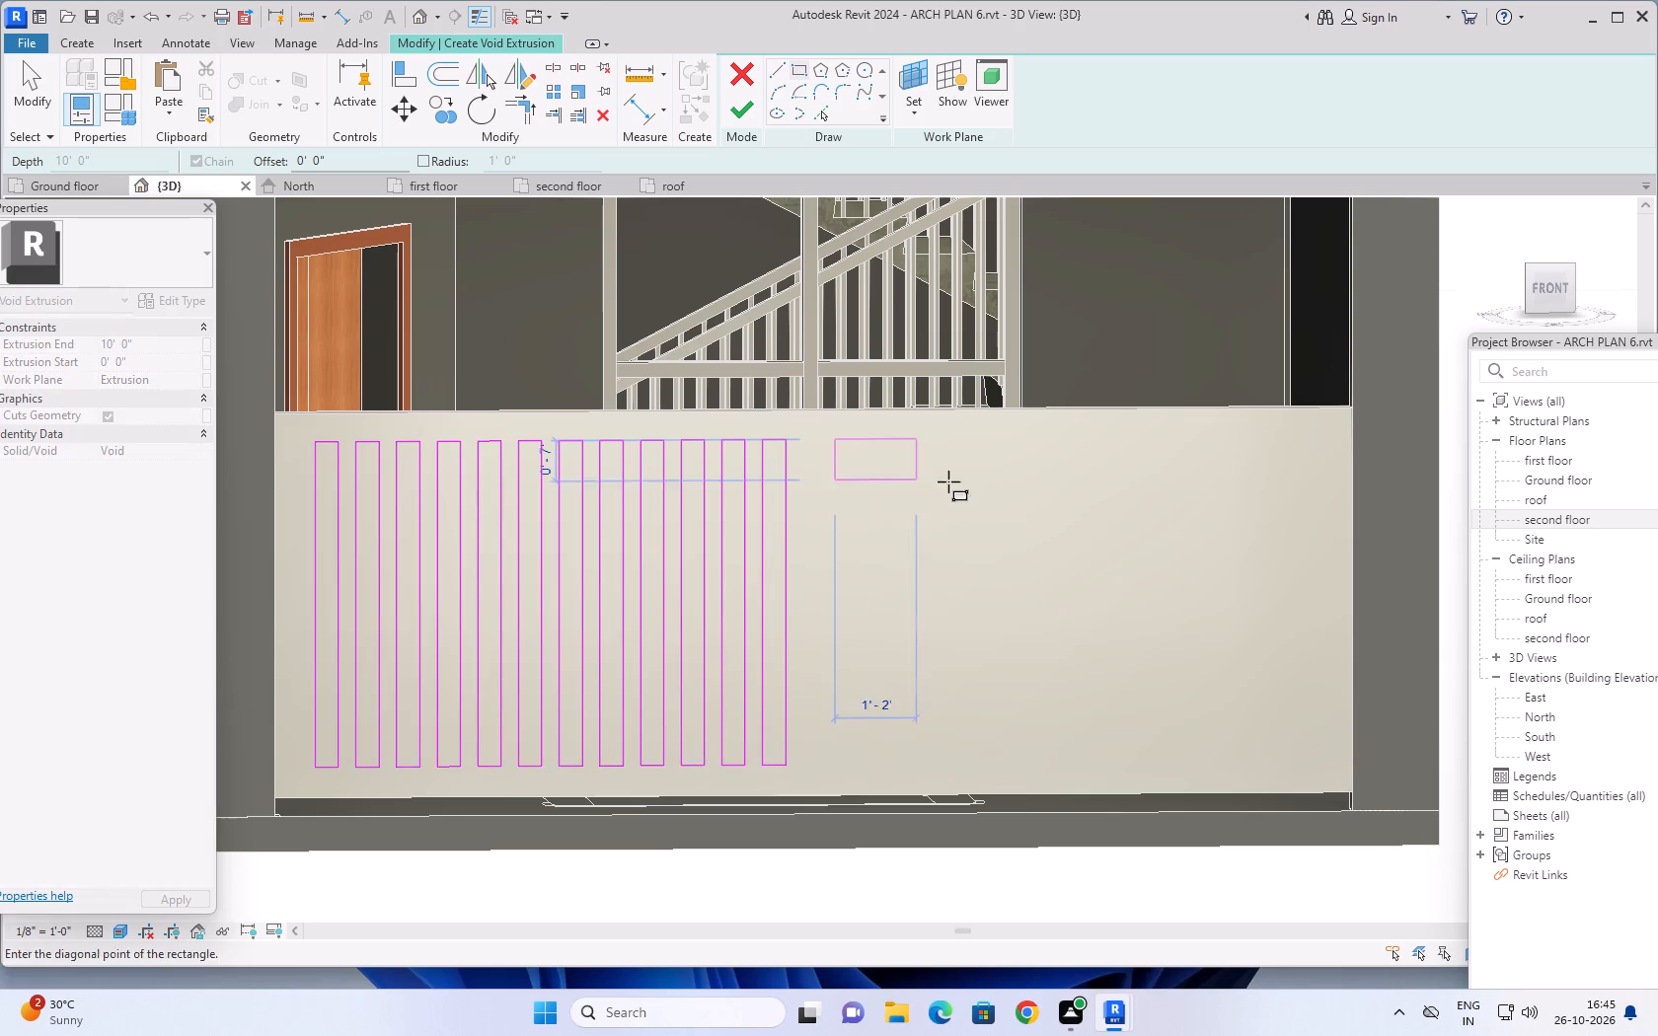
left_click(1322, 460)
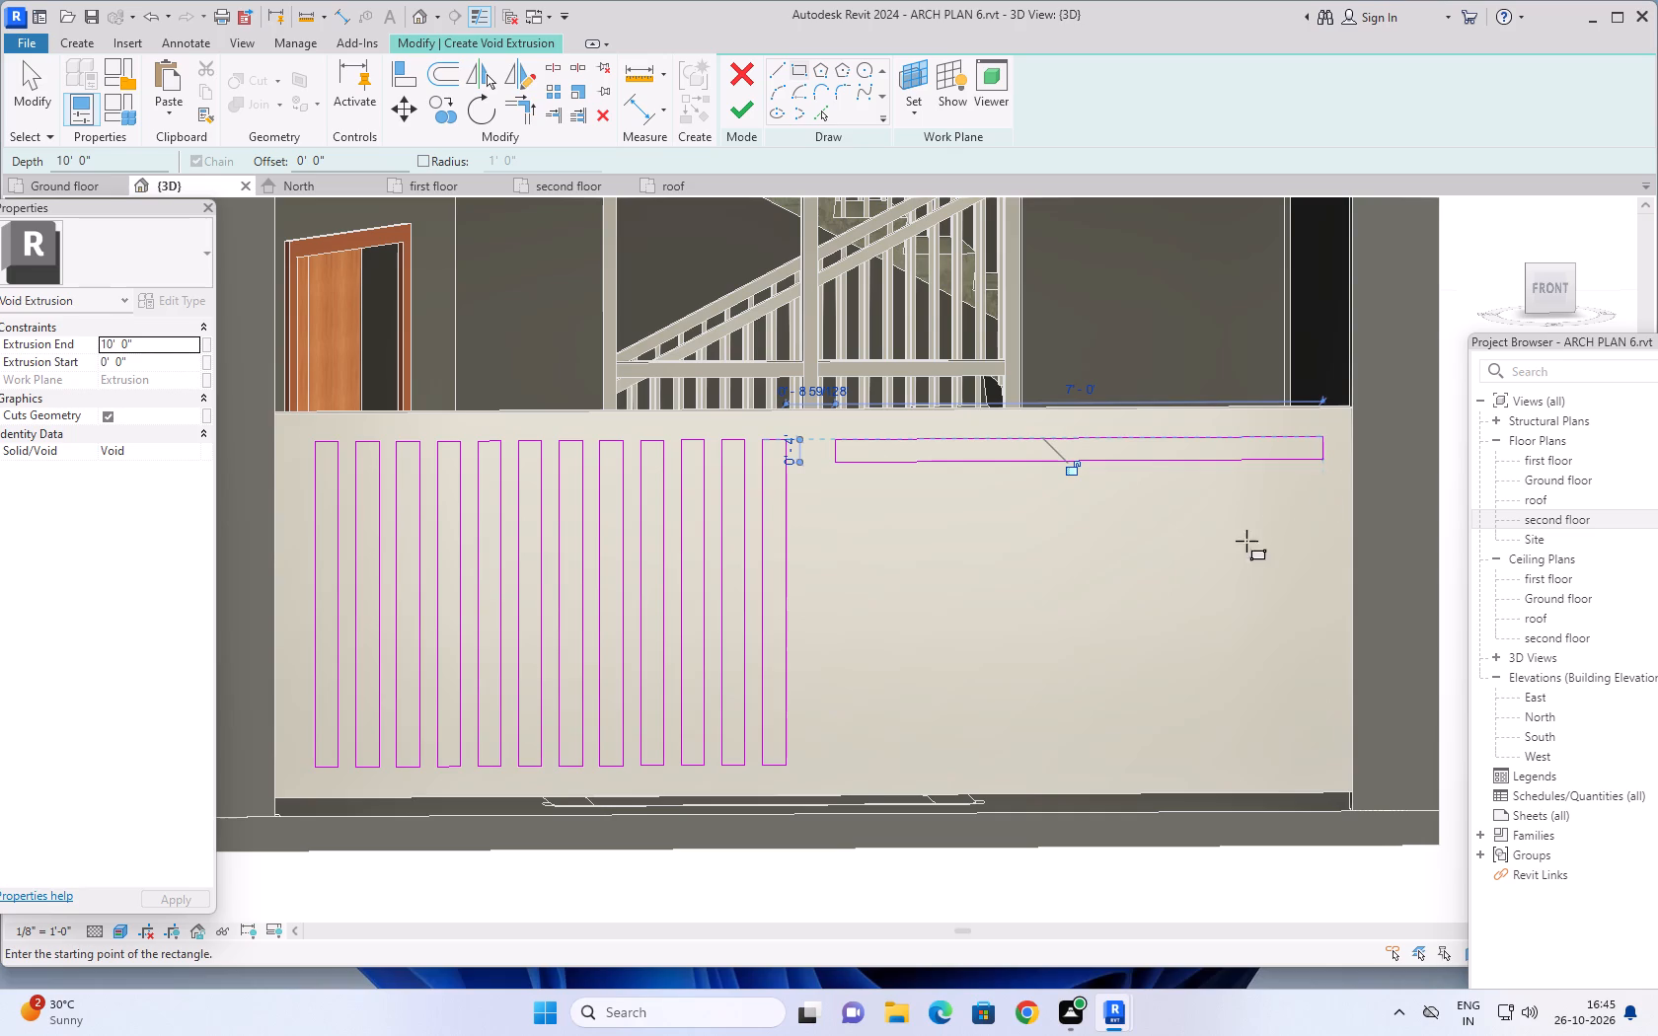
key("Escape")
key("Escape")
key("Escape")
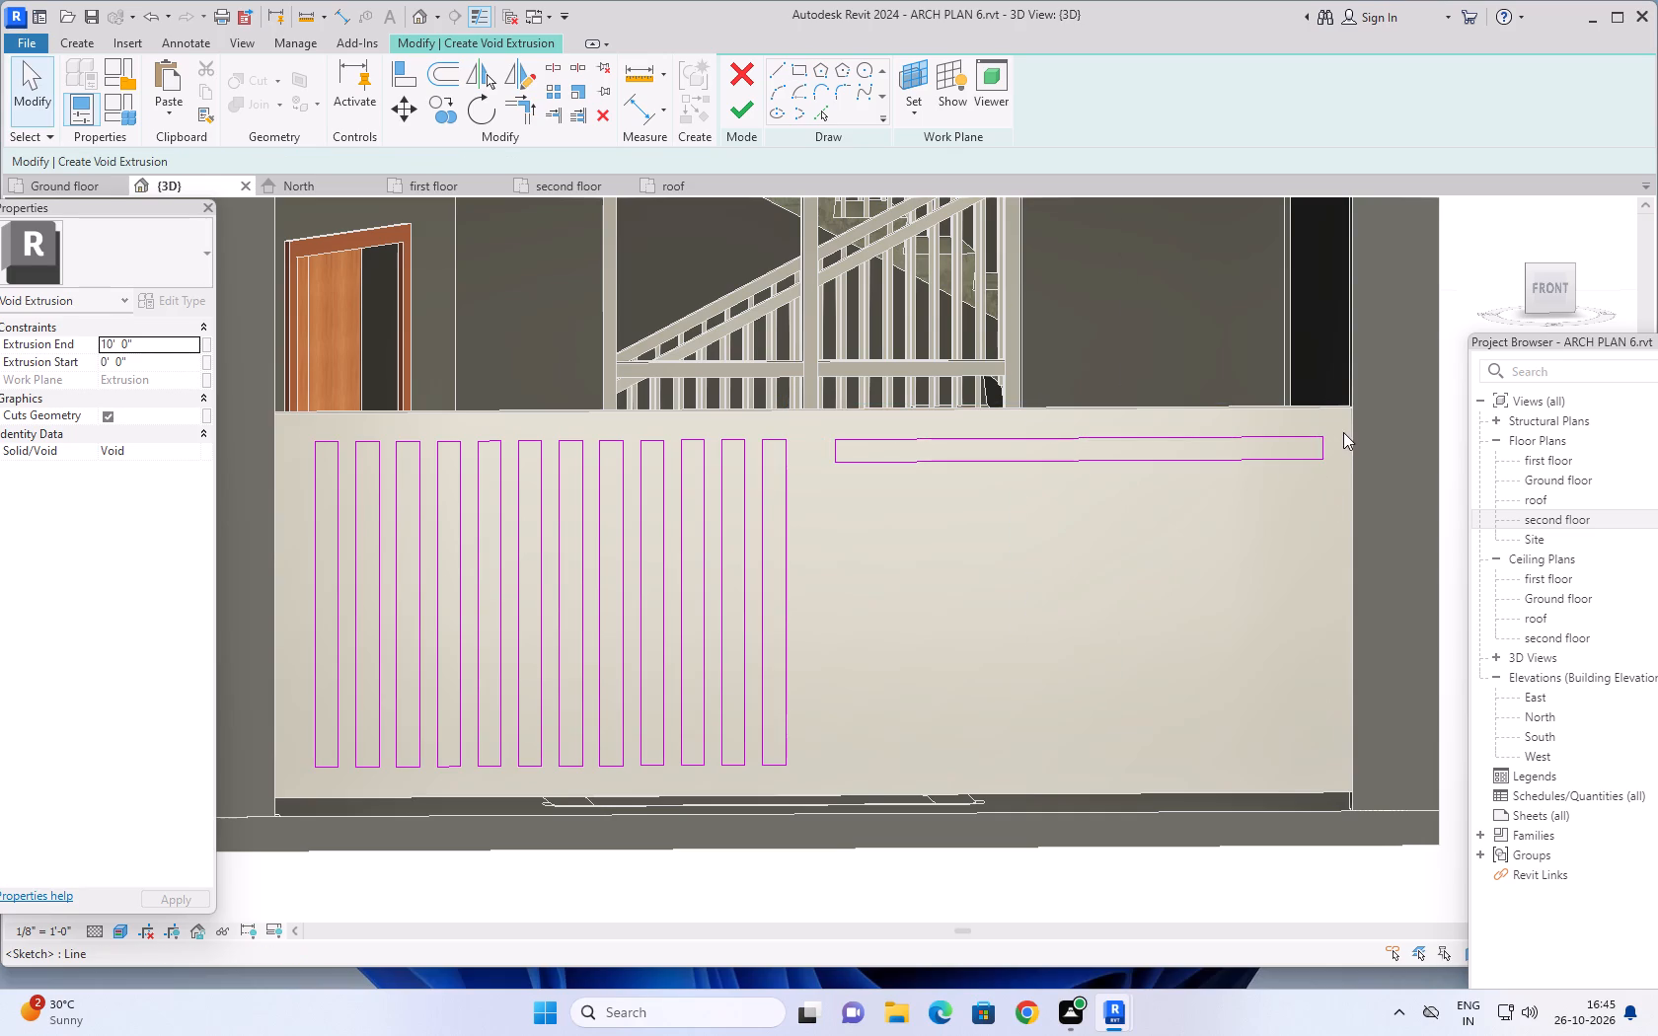
Copy the horizontal slot rectangle seven times down the panel at about 7" spacing, keeping the copies' ends aligned with the original.
left_click_drag(1343, 426, 814, 528)
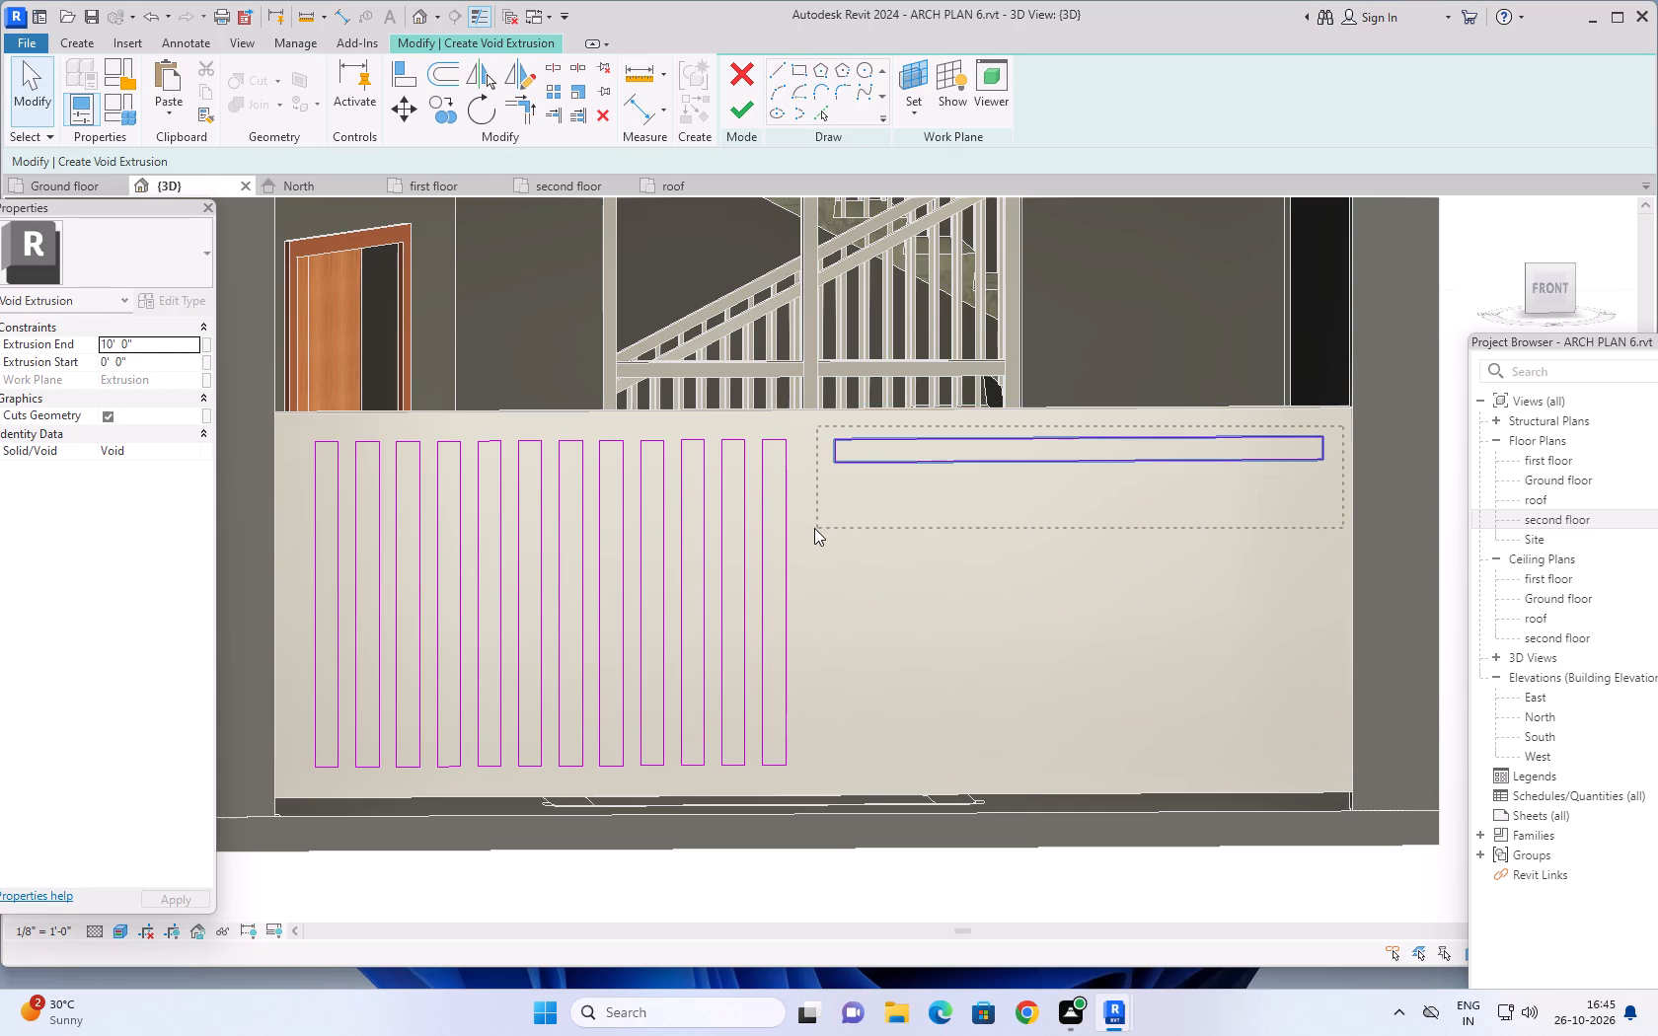
left_click_drag(814, 528, 825, 522)
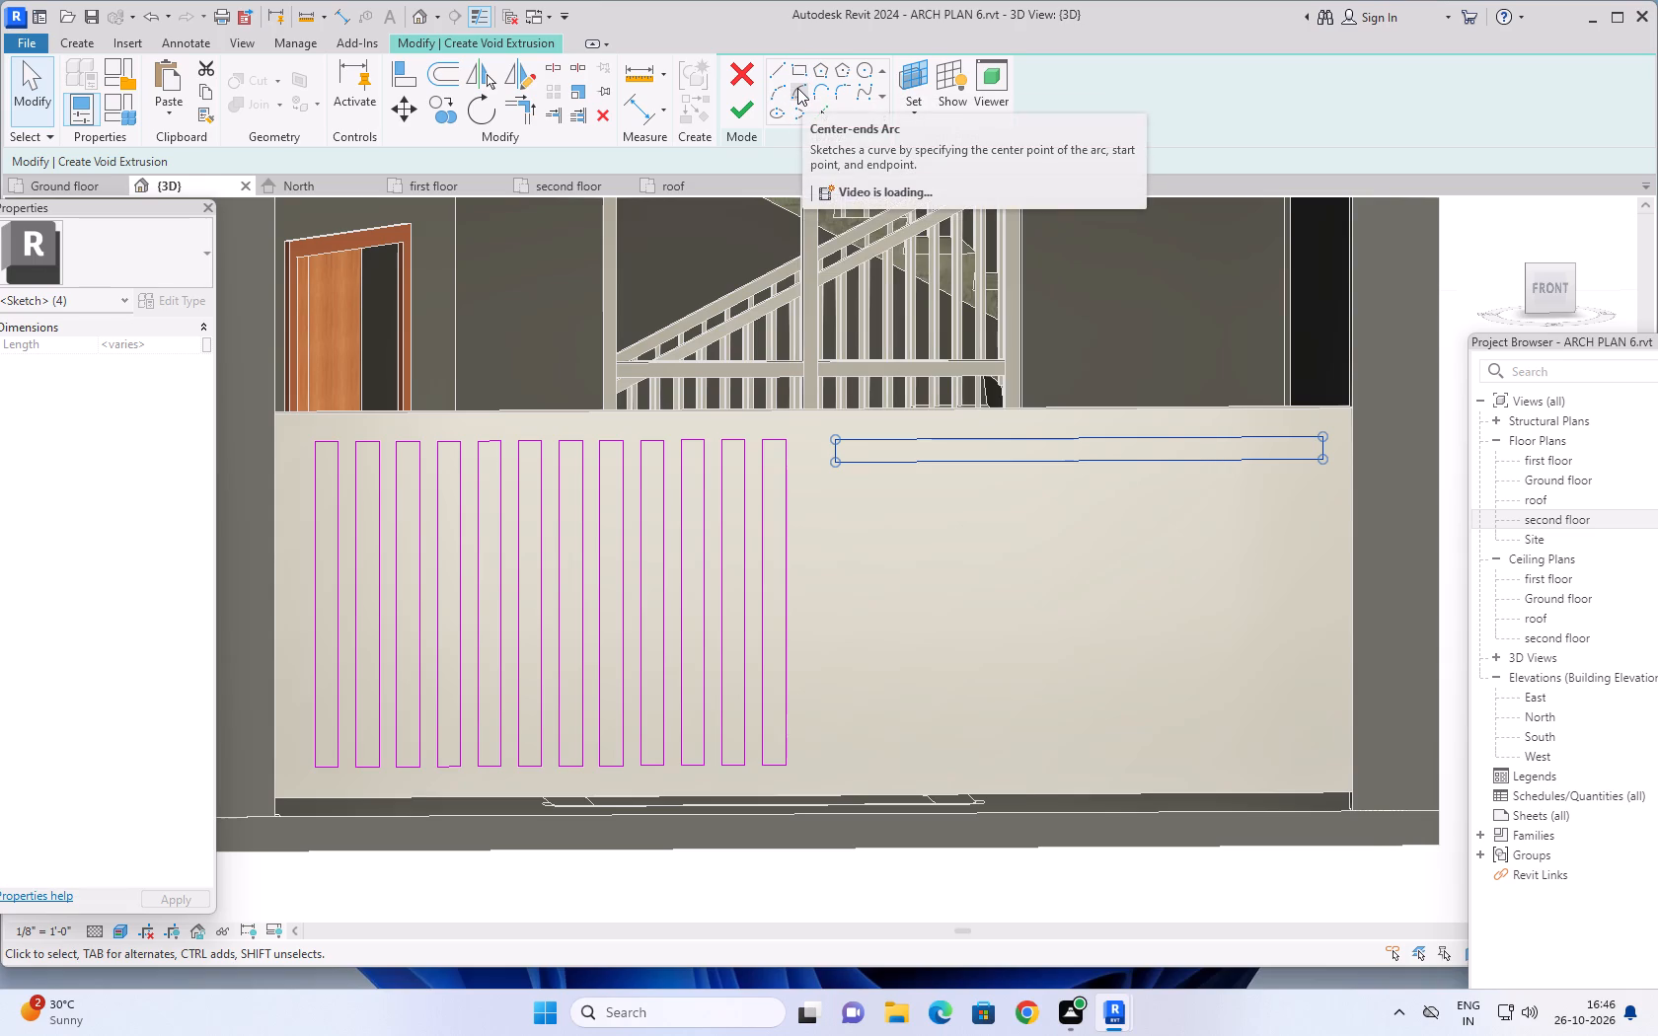
left_click(444, 108)
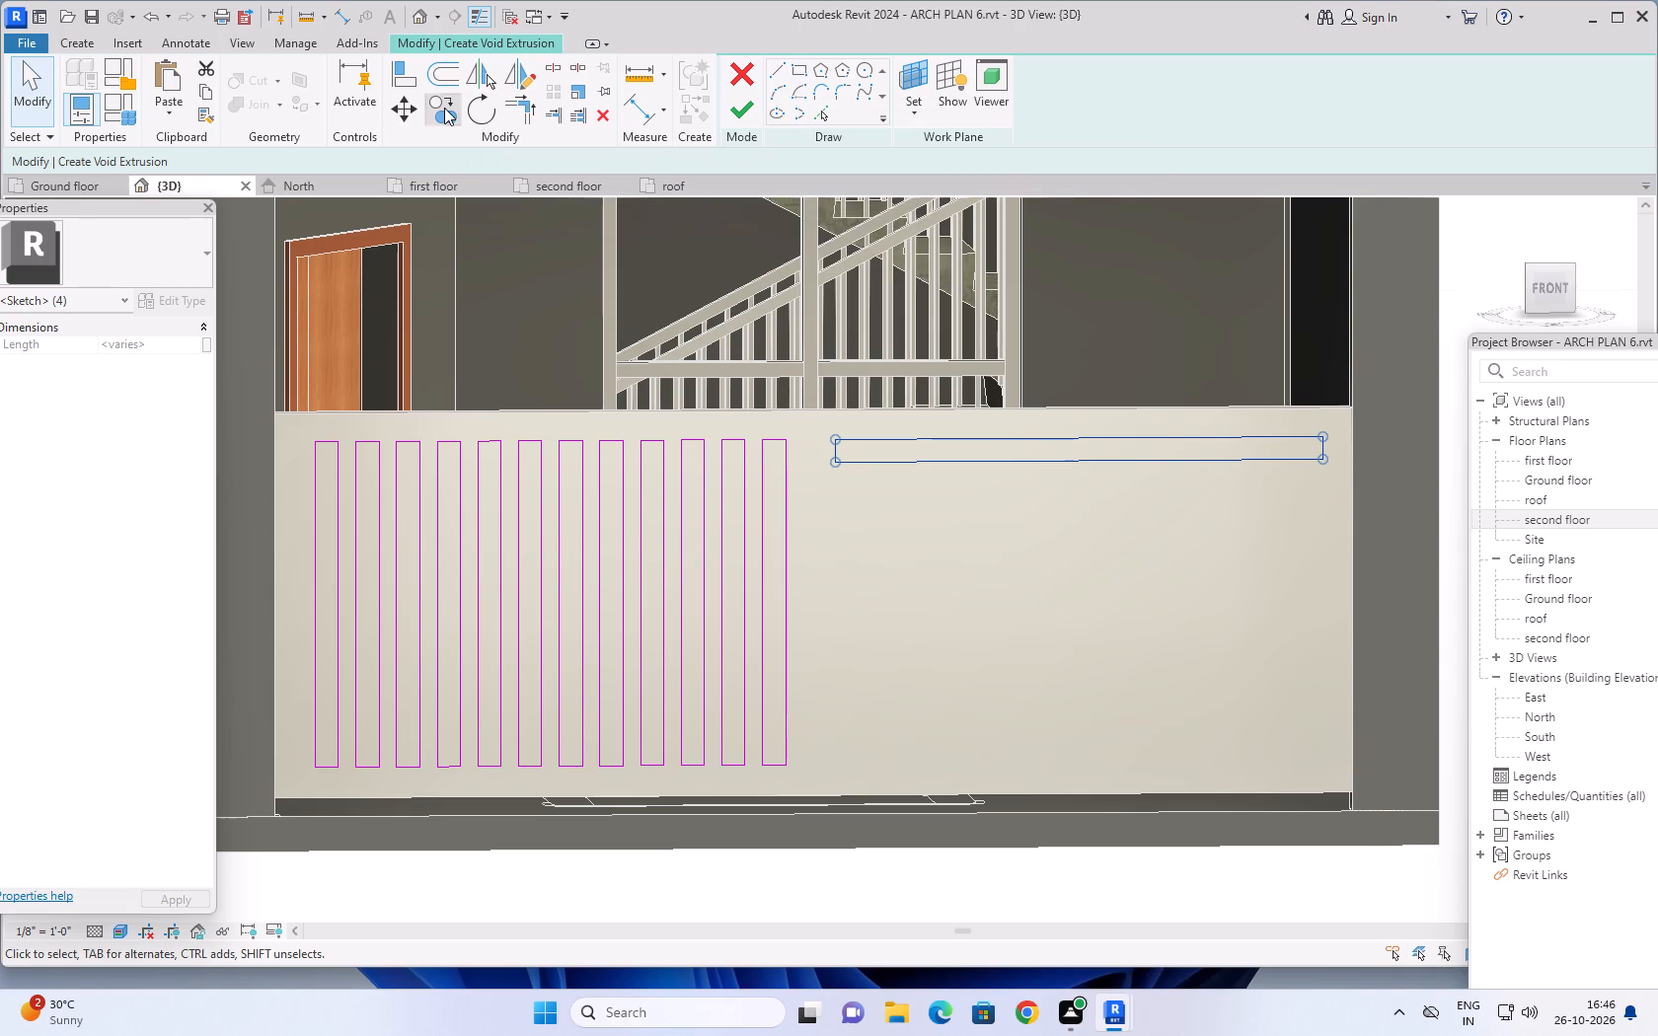
scroll(1338, 460, "up", 2)
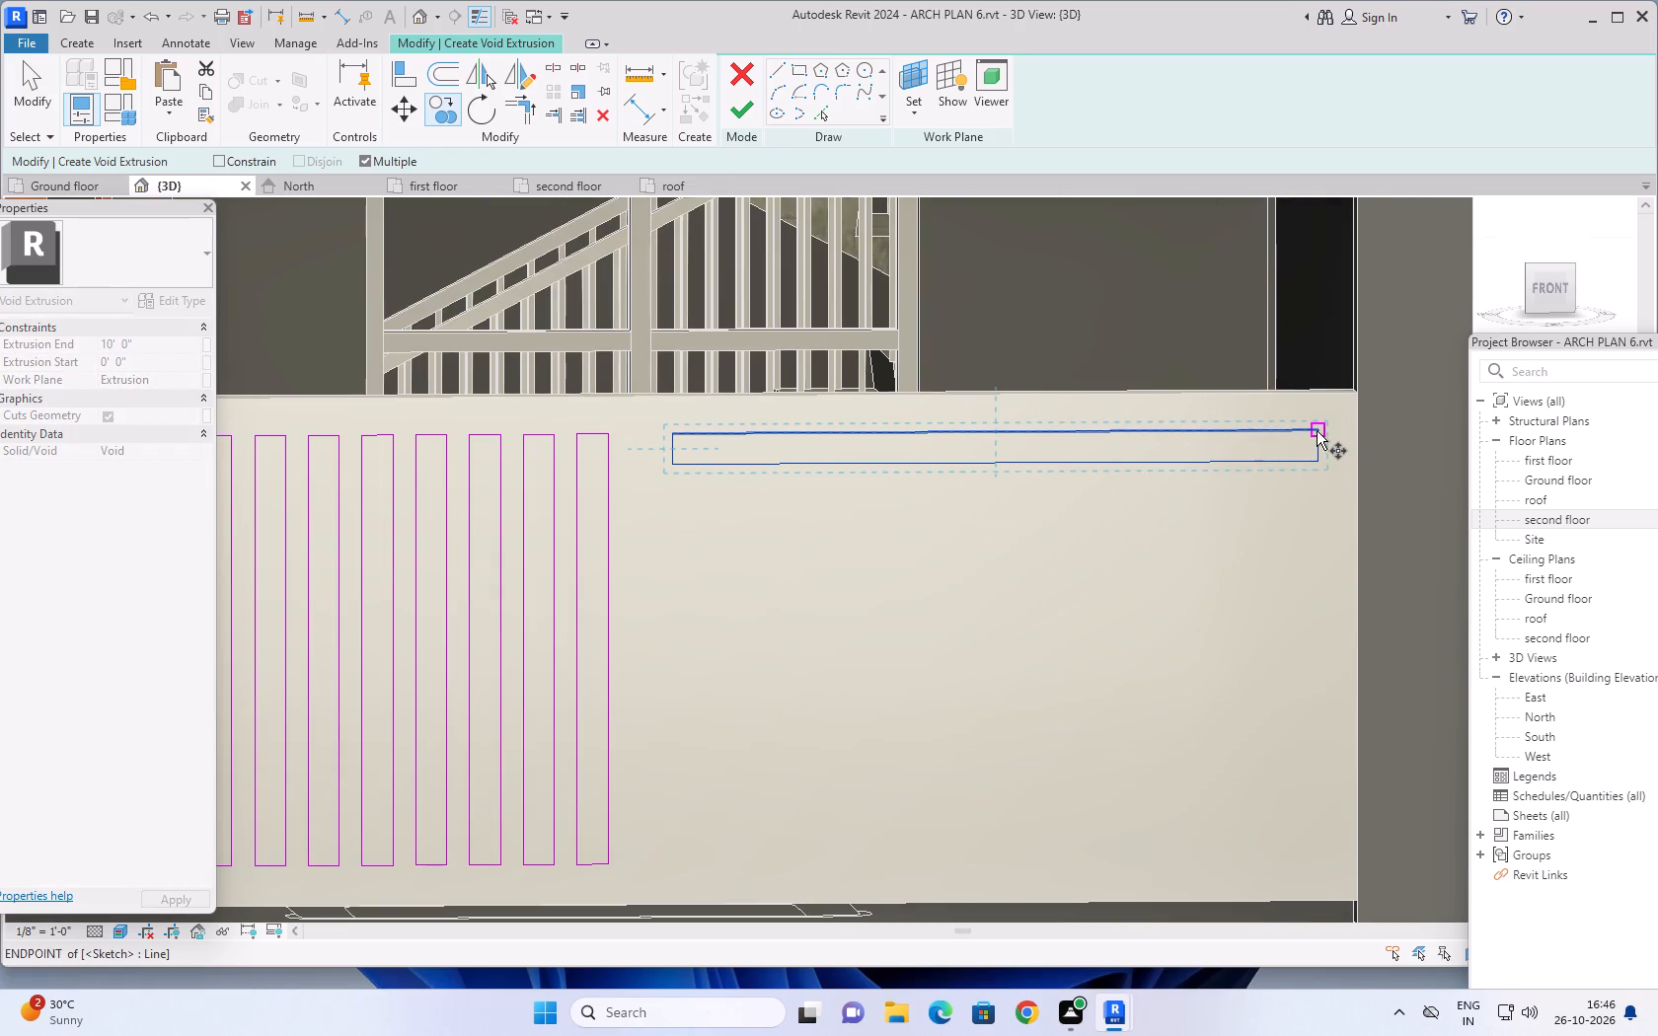
left_click(1317, 431)
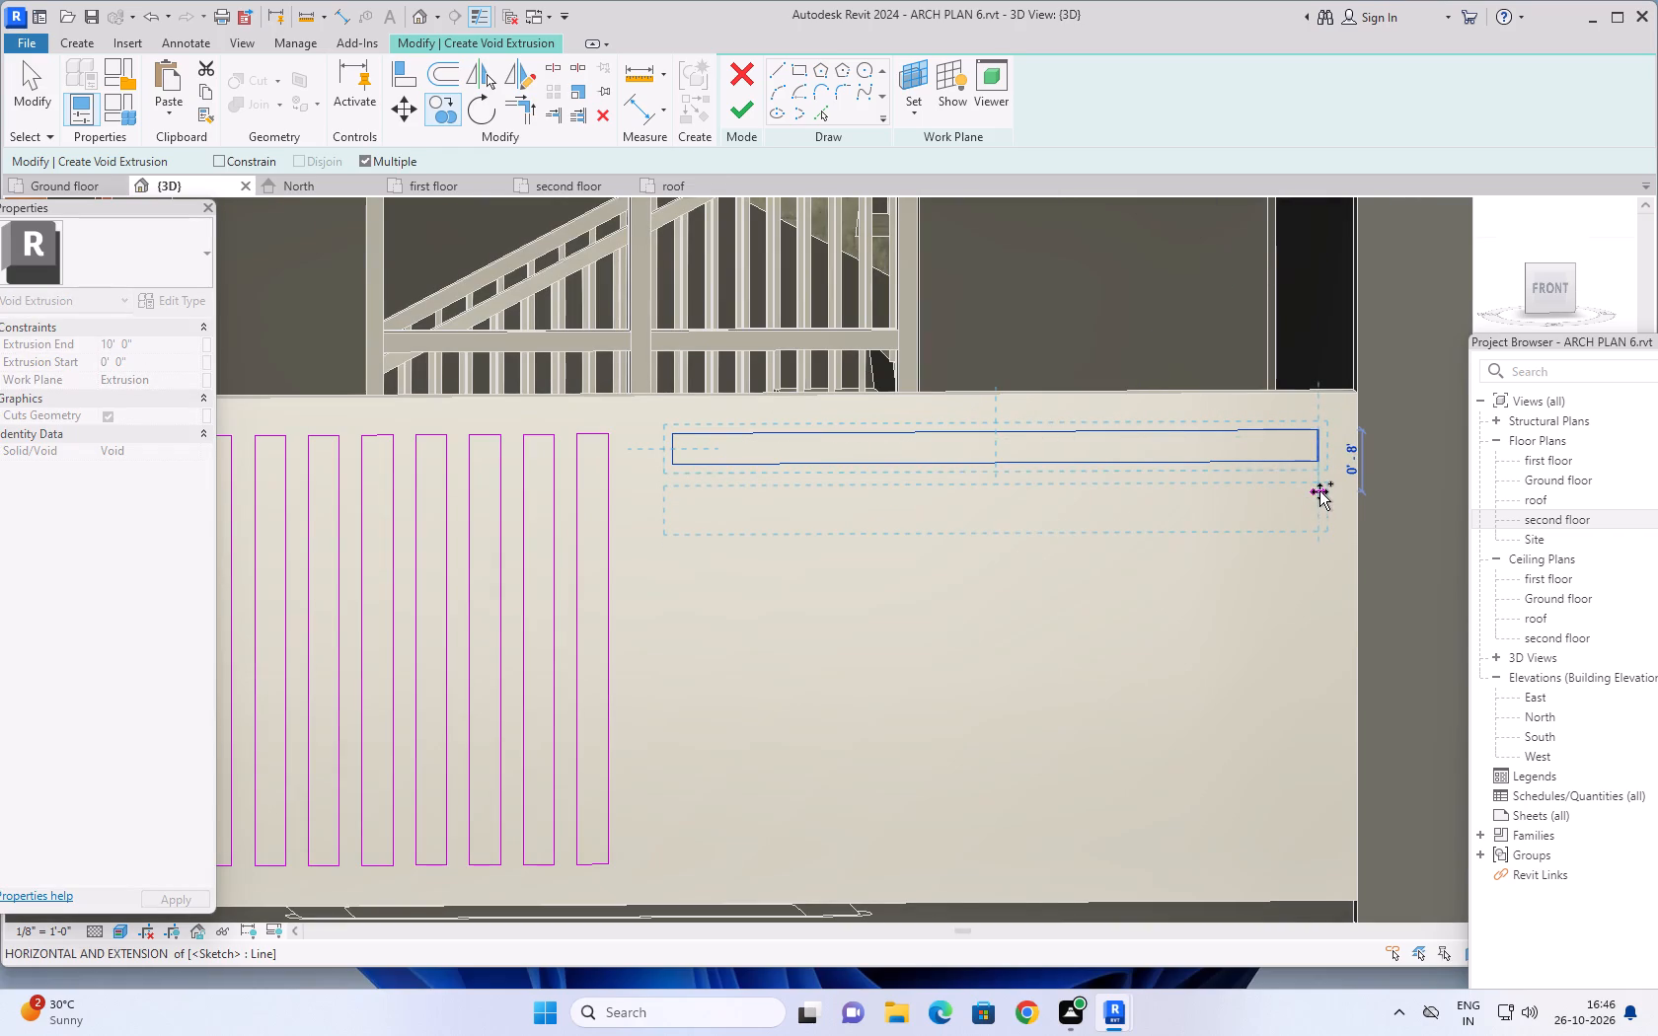
left_click(1319, 485)
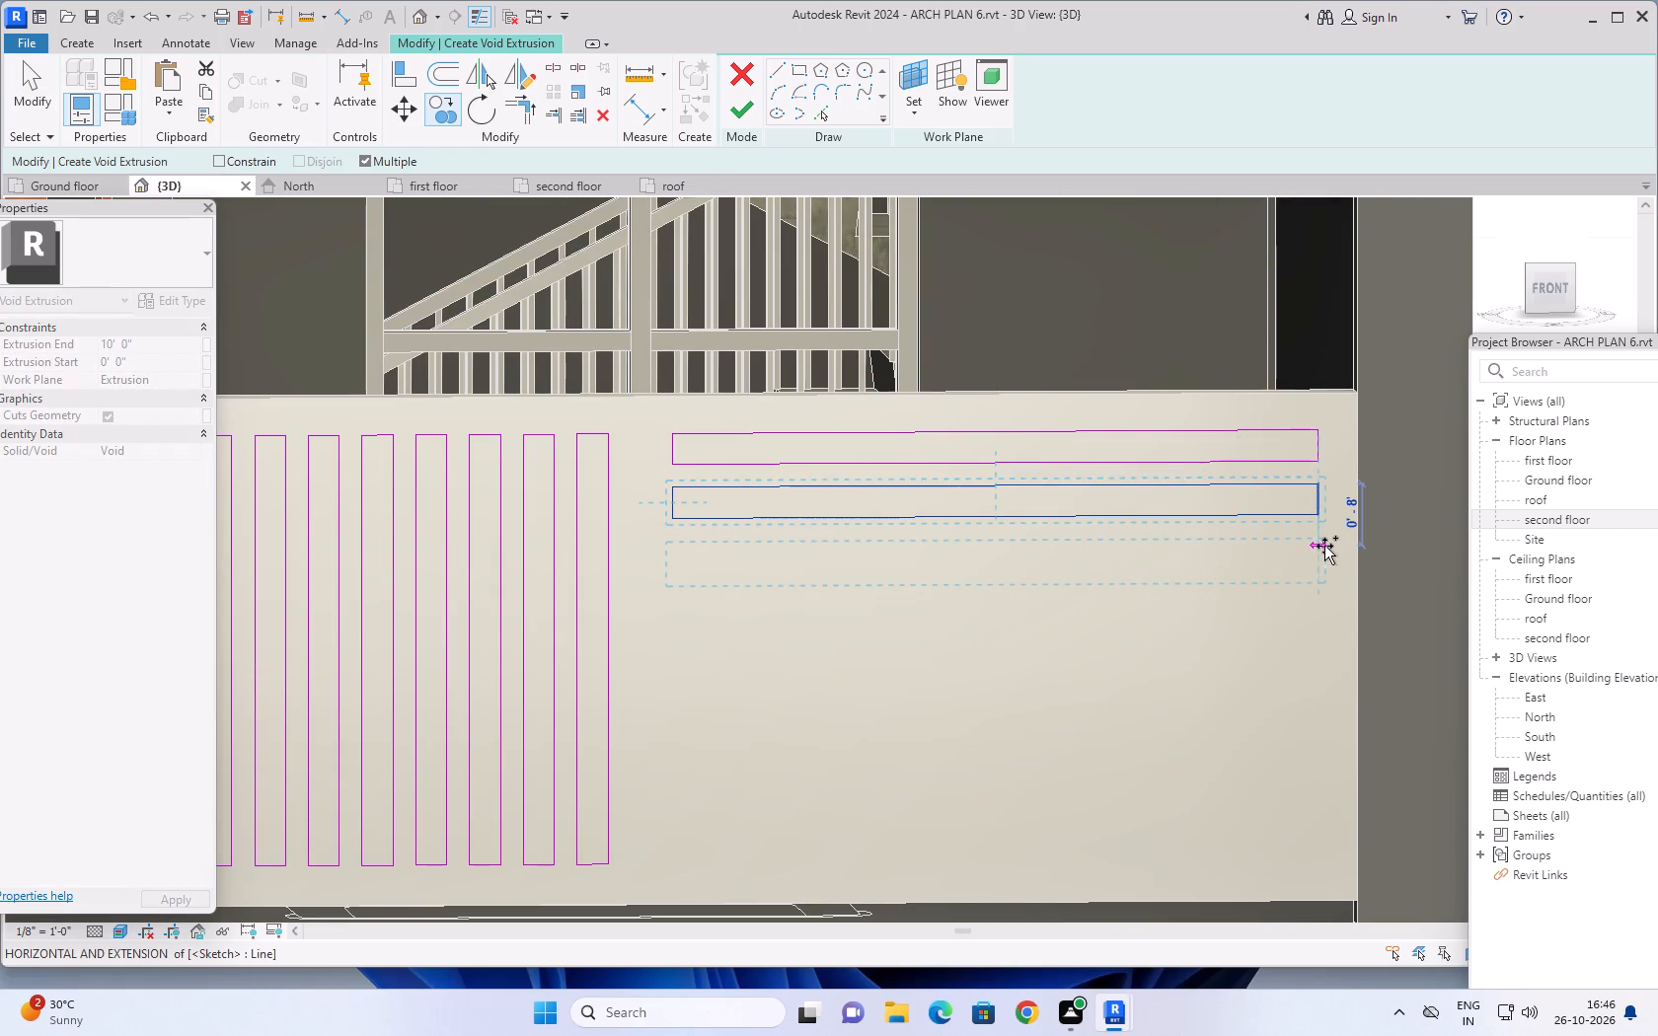
left_click(1324, 538)
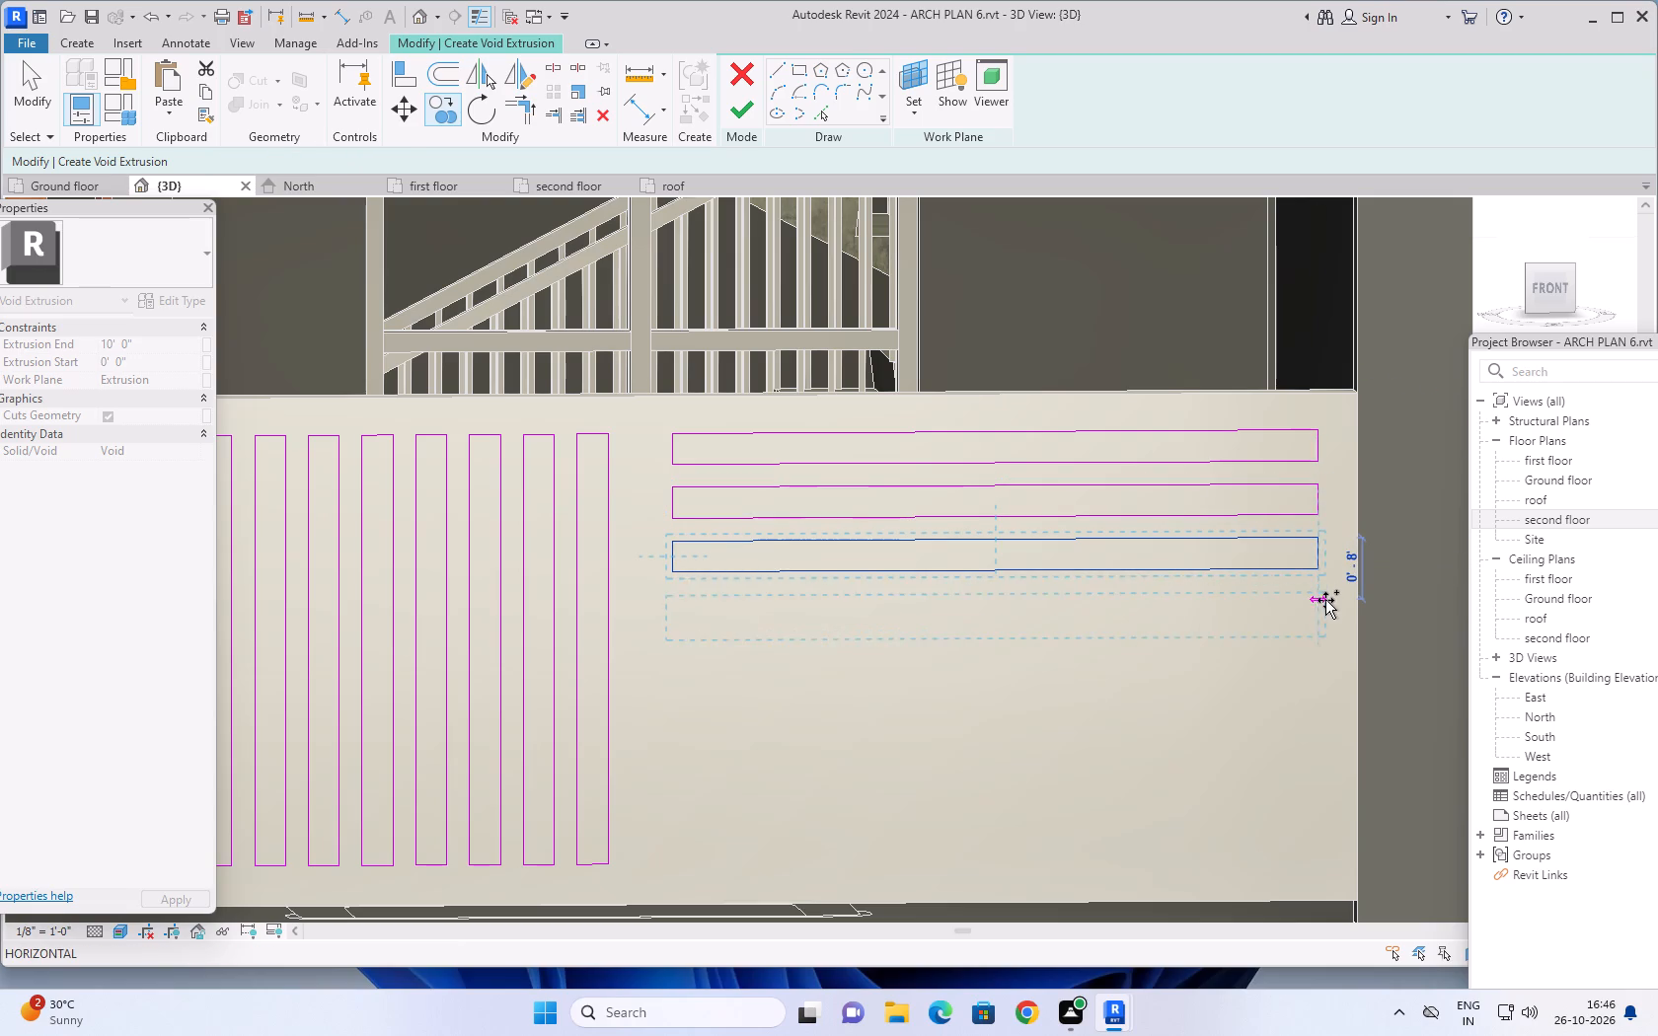
left_click(1323, 594)
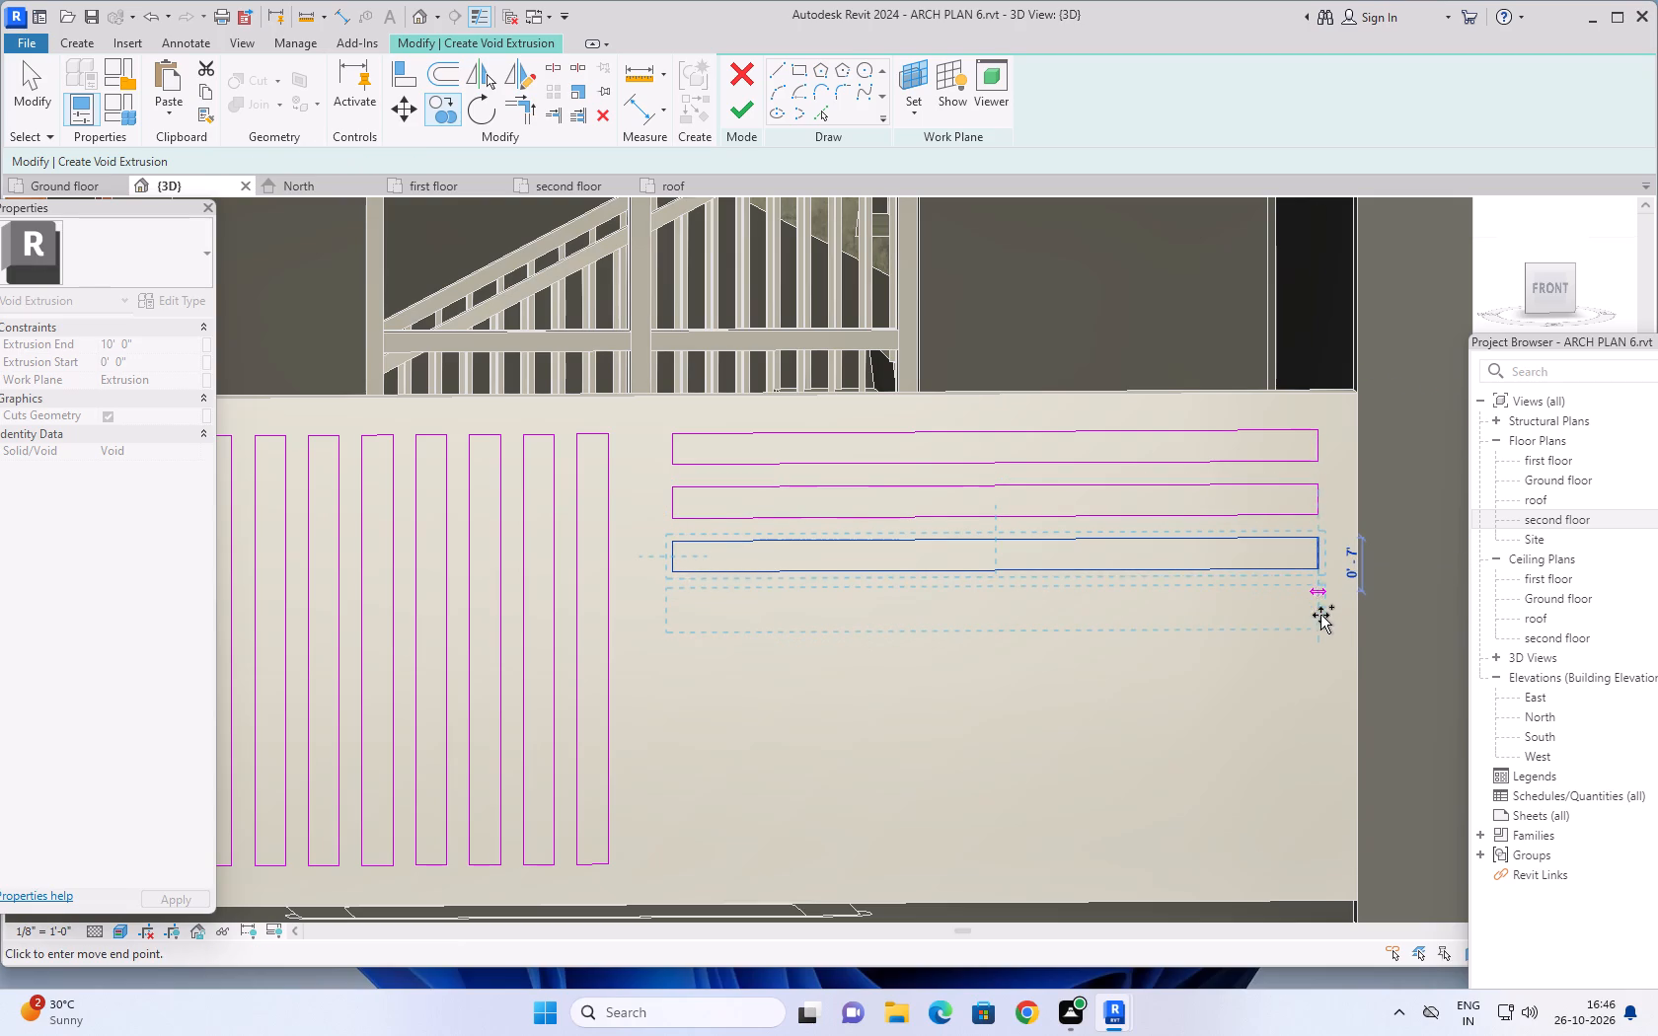
left_click(1318, 648)
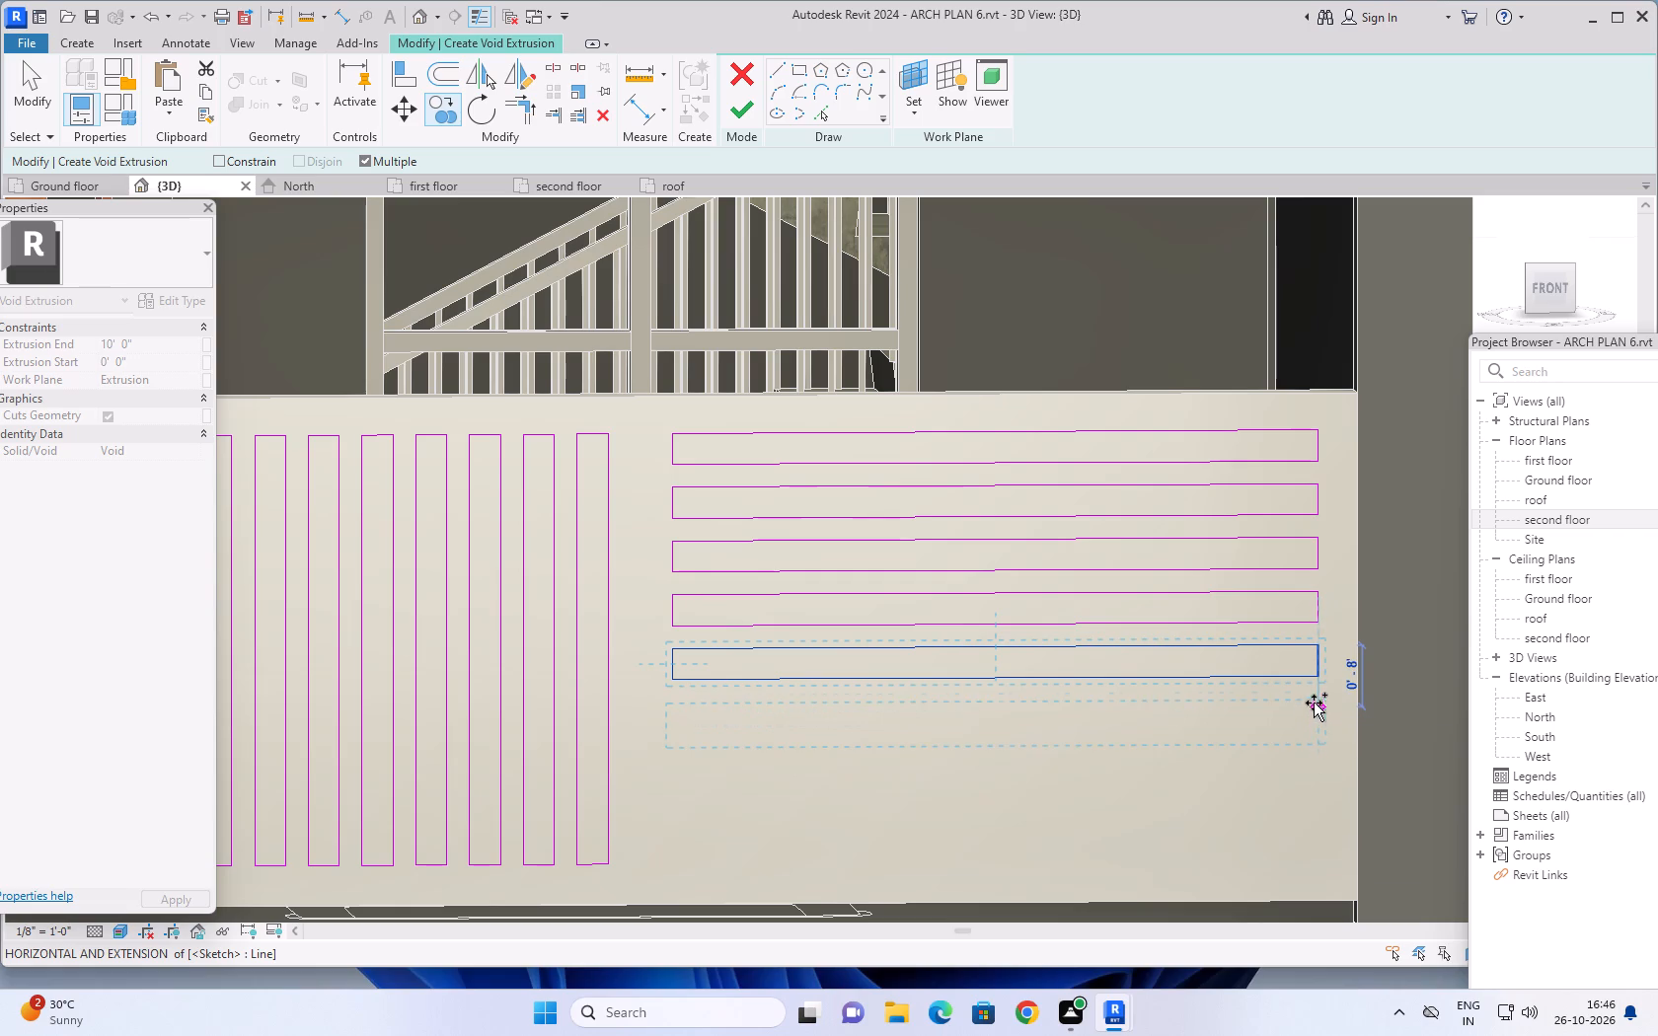
left_click(1315, 701)
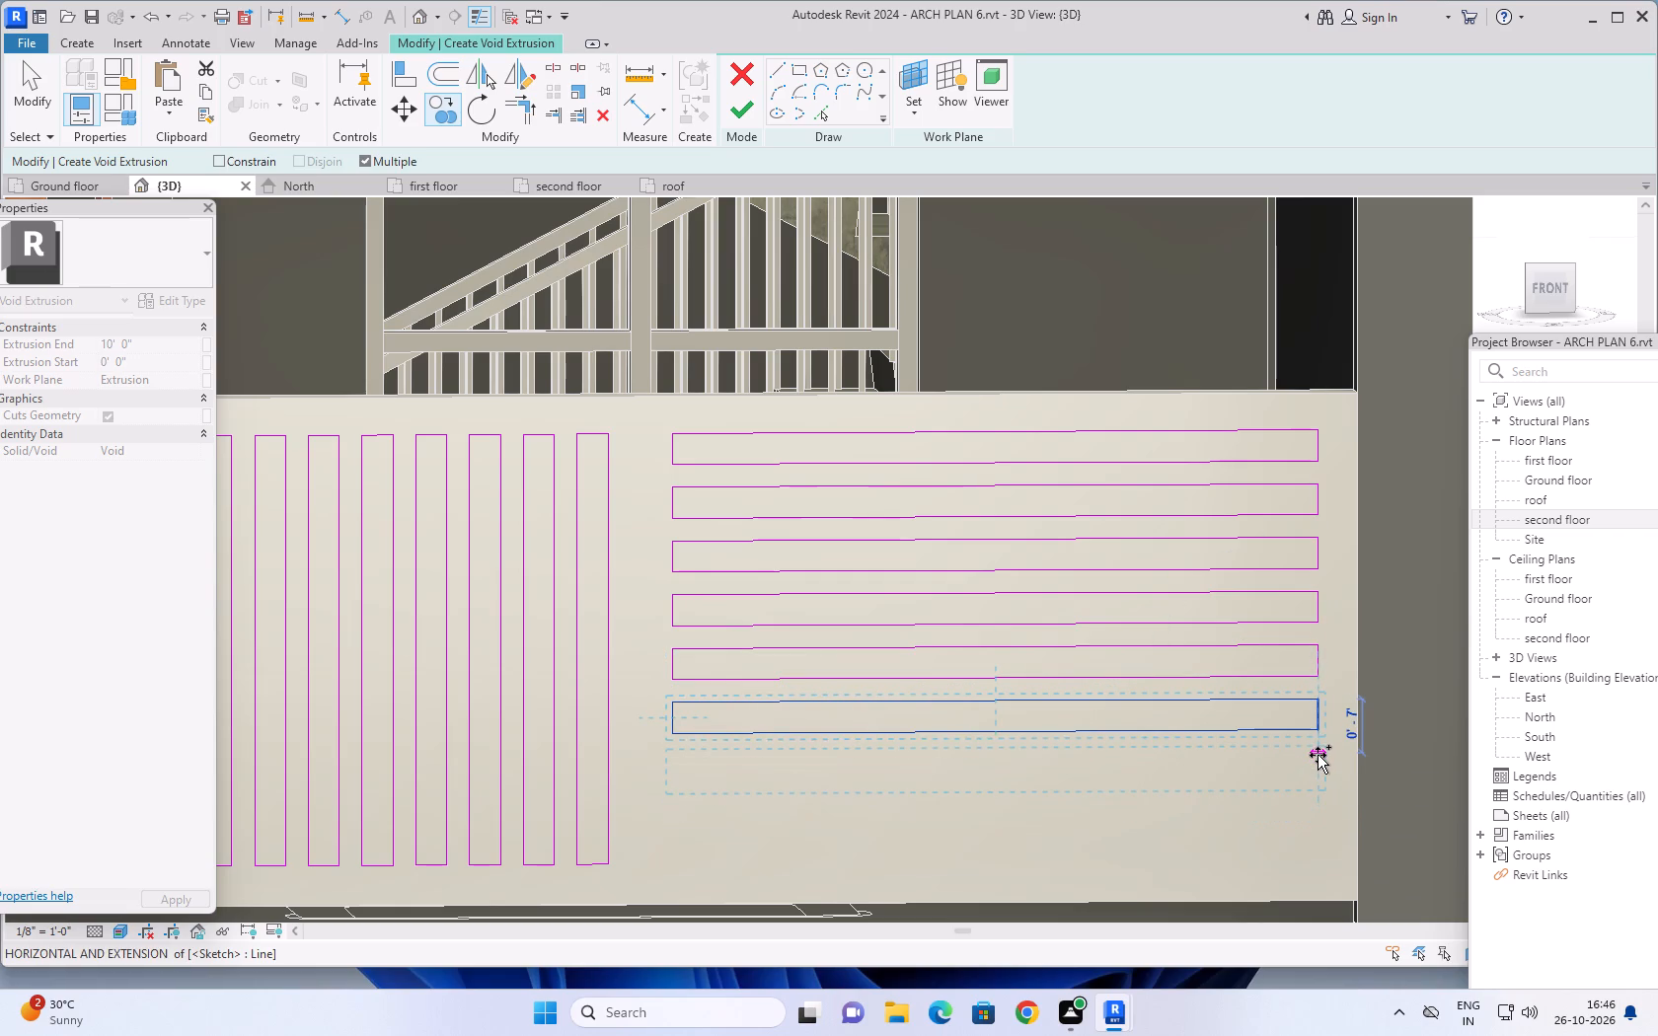
left_click(1318, 755)
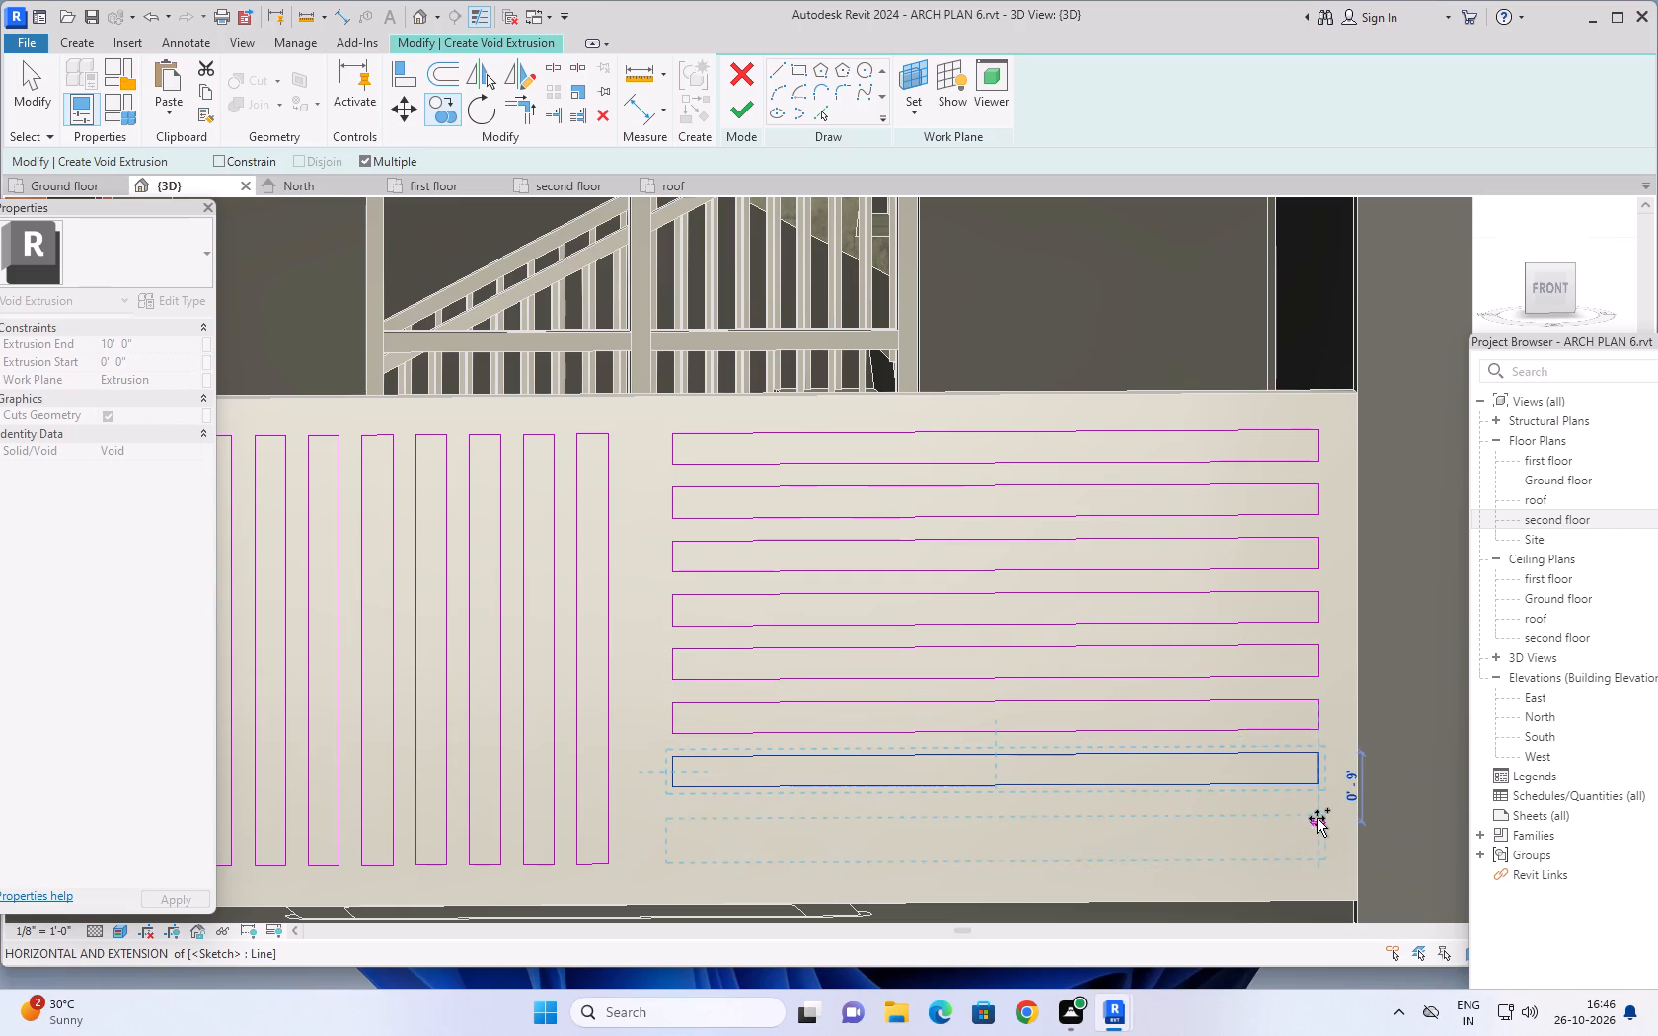
left_click(1318, 807)
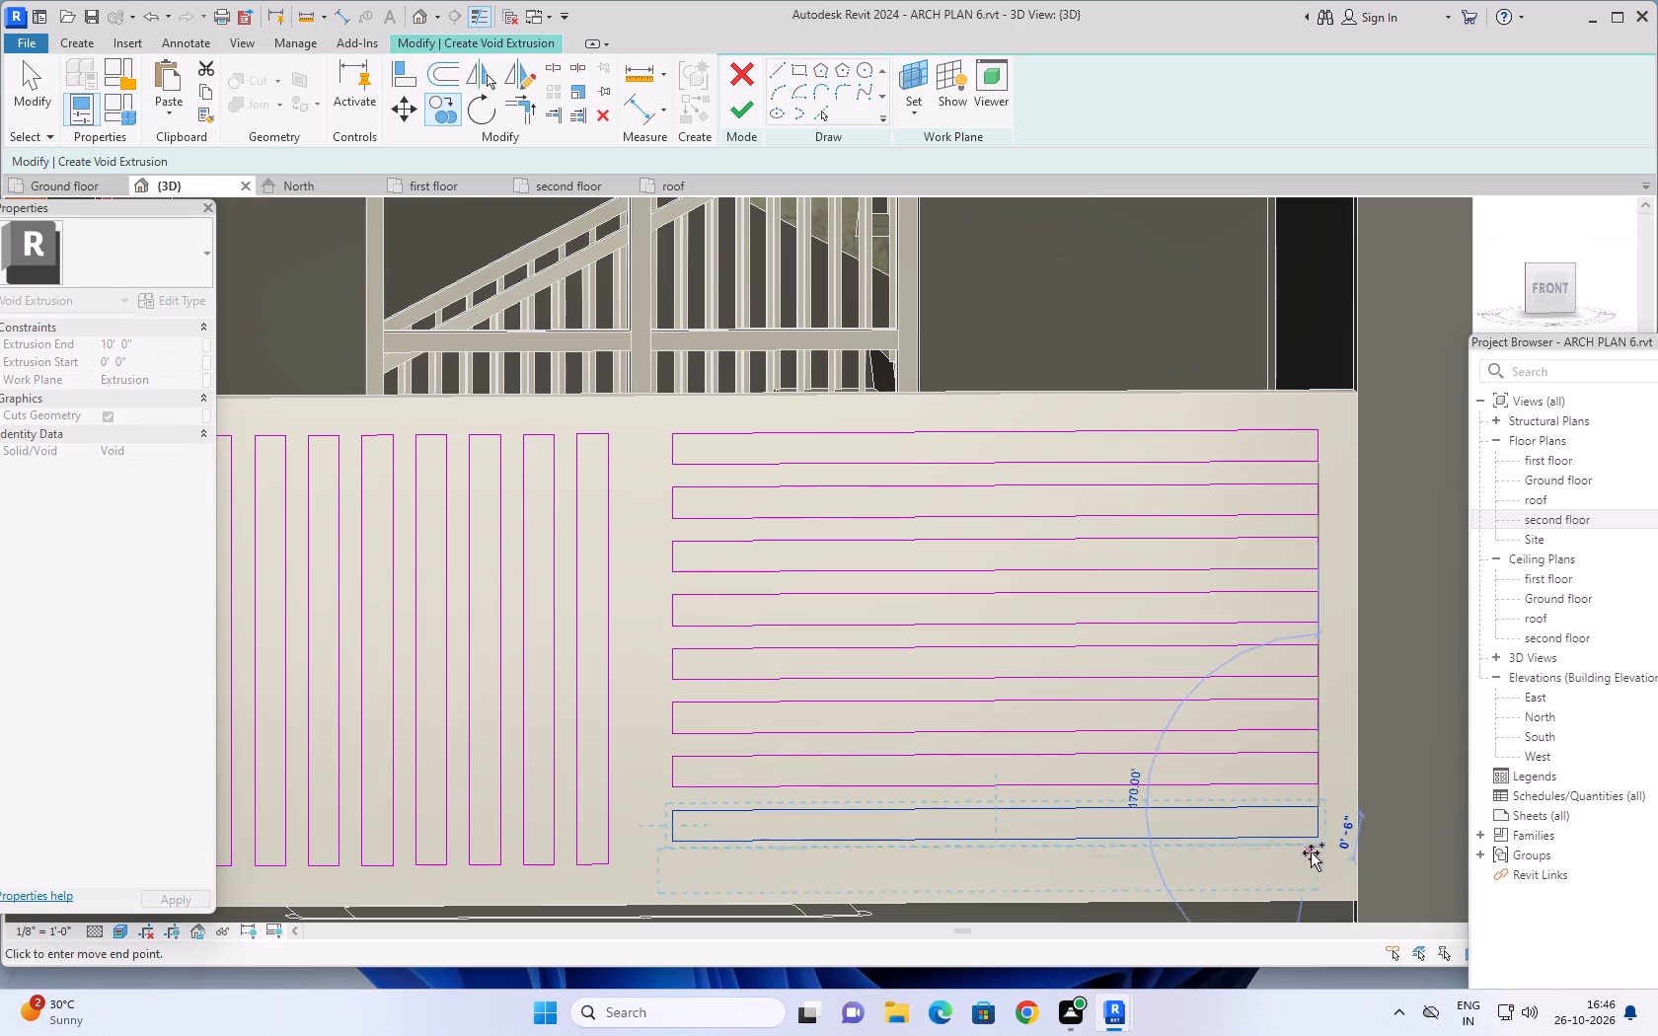
scroll(1324, 845, "down", 3)
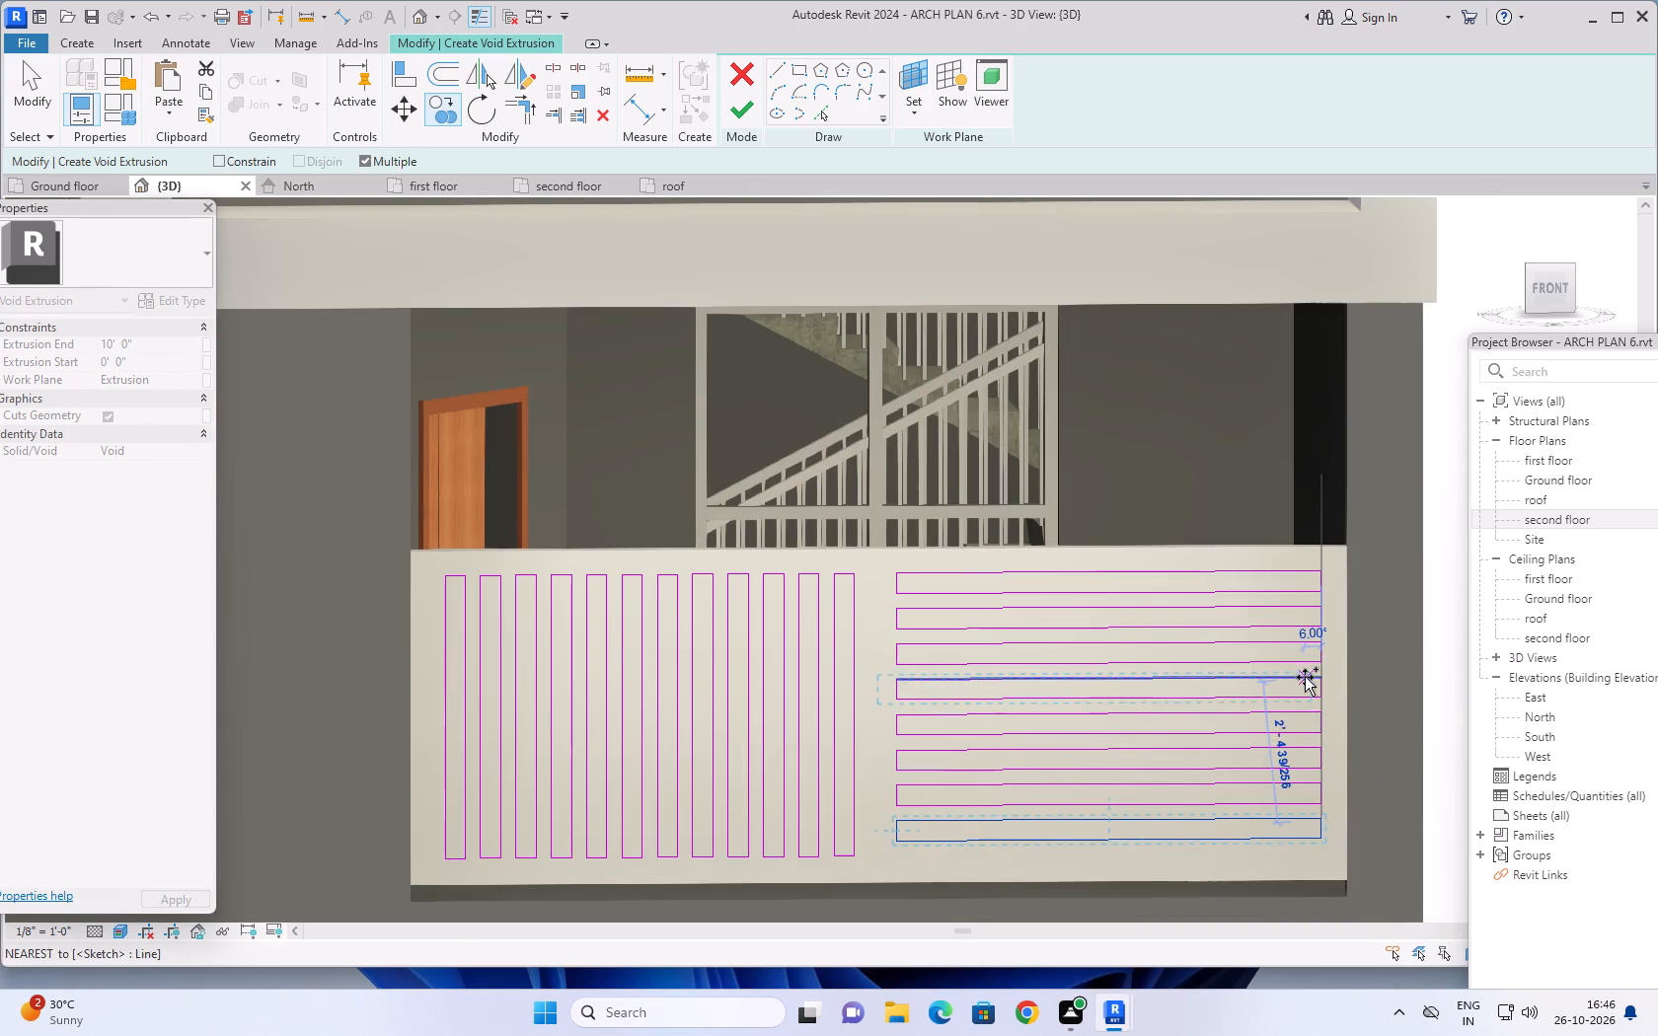
scroll(1322, 842, "up", 4)
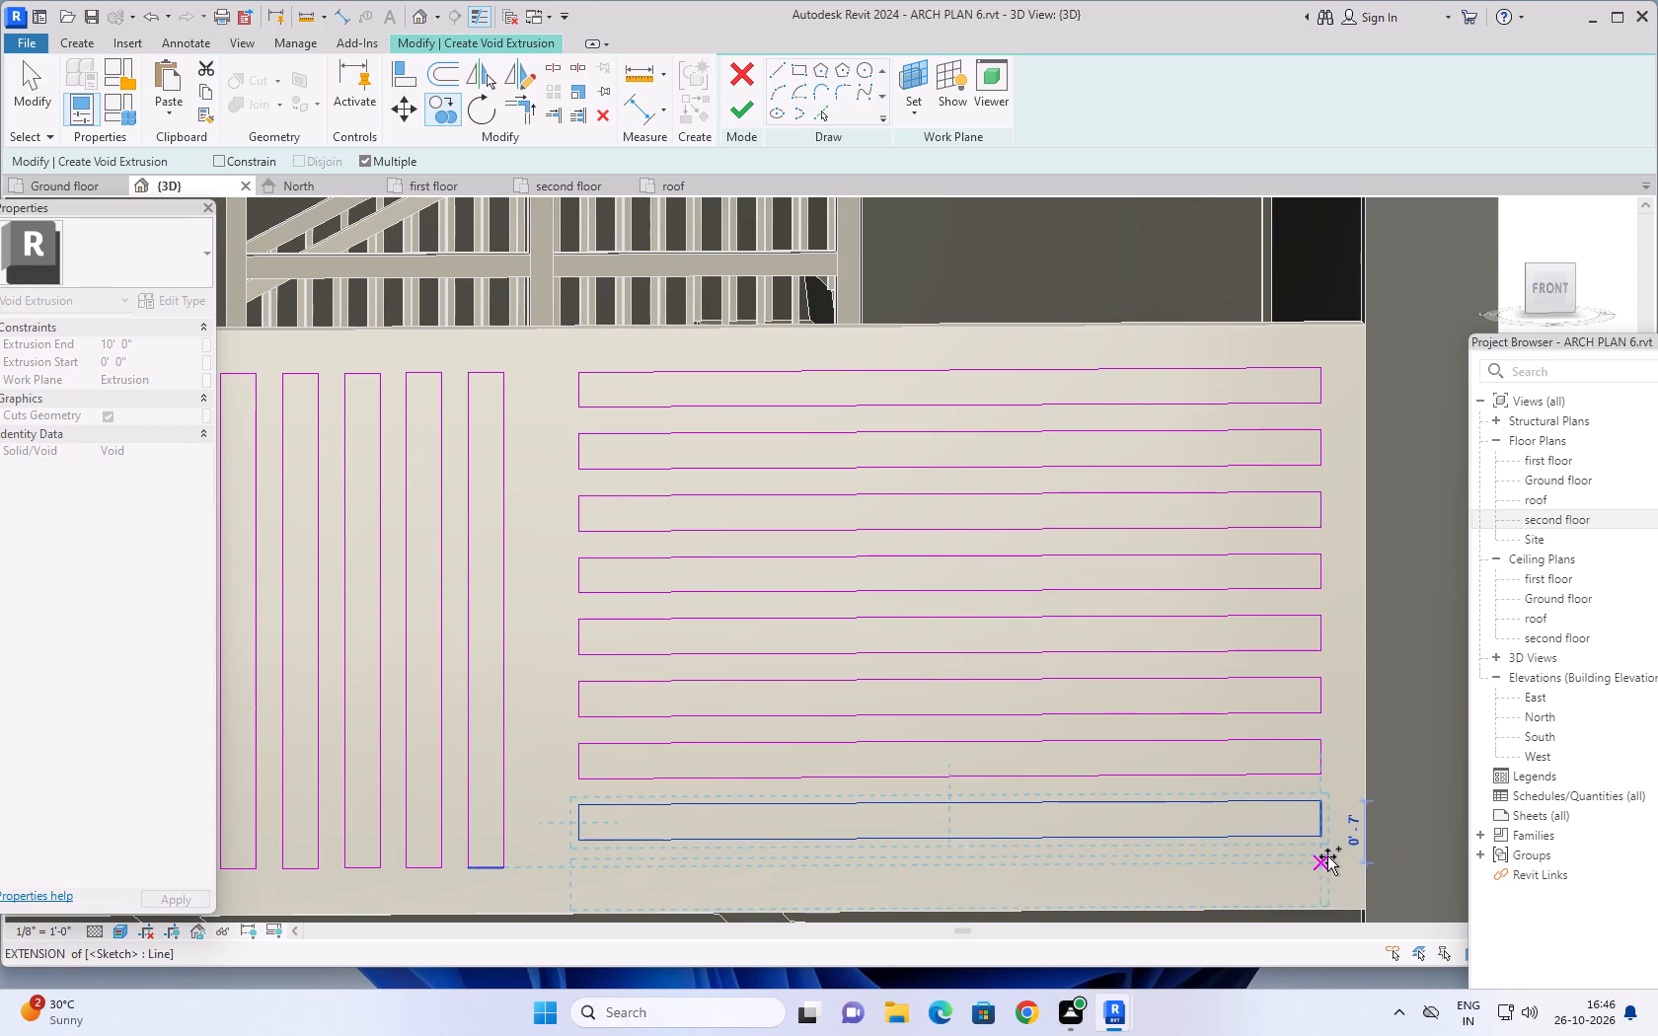
key("Escape")
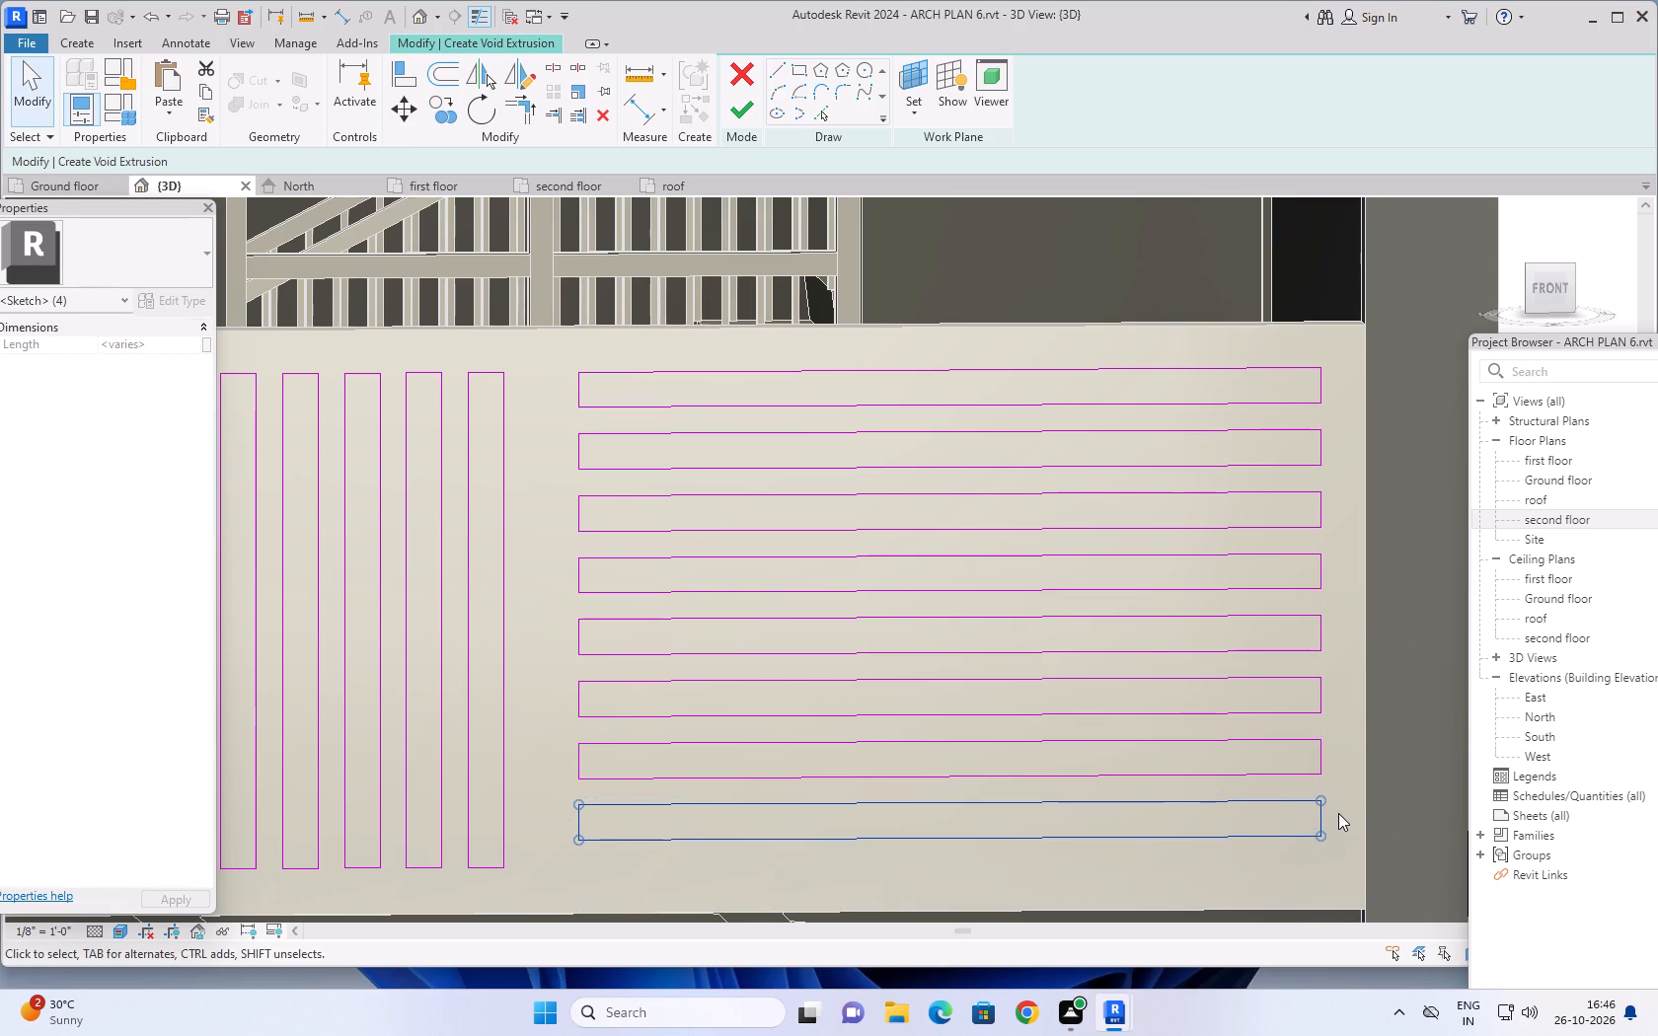
Nudge the lowest horizontal slot rectangle slightly down towards the panel's bottom edge and deselect it.
key("Down")
key("Down")
key("Down")
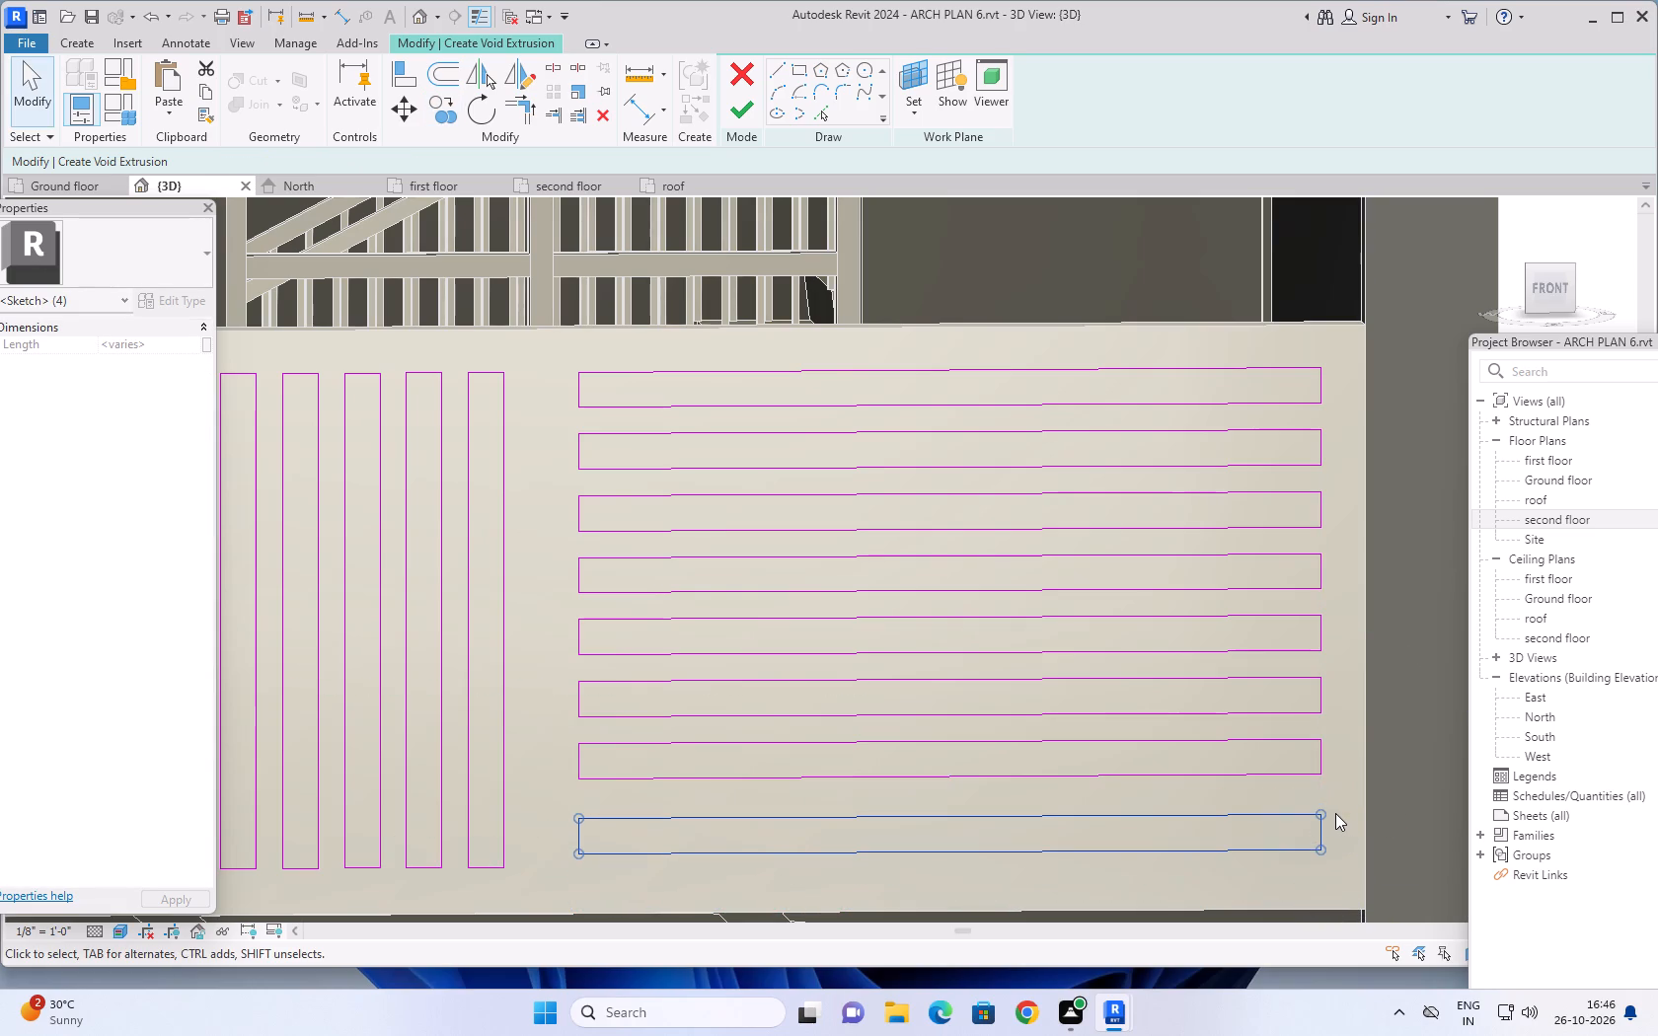
key("Down")
scroll(1301, 789, "down", 2)
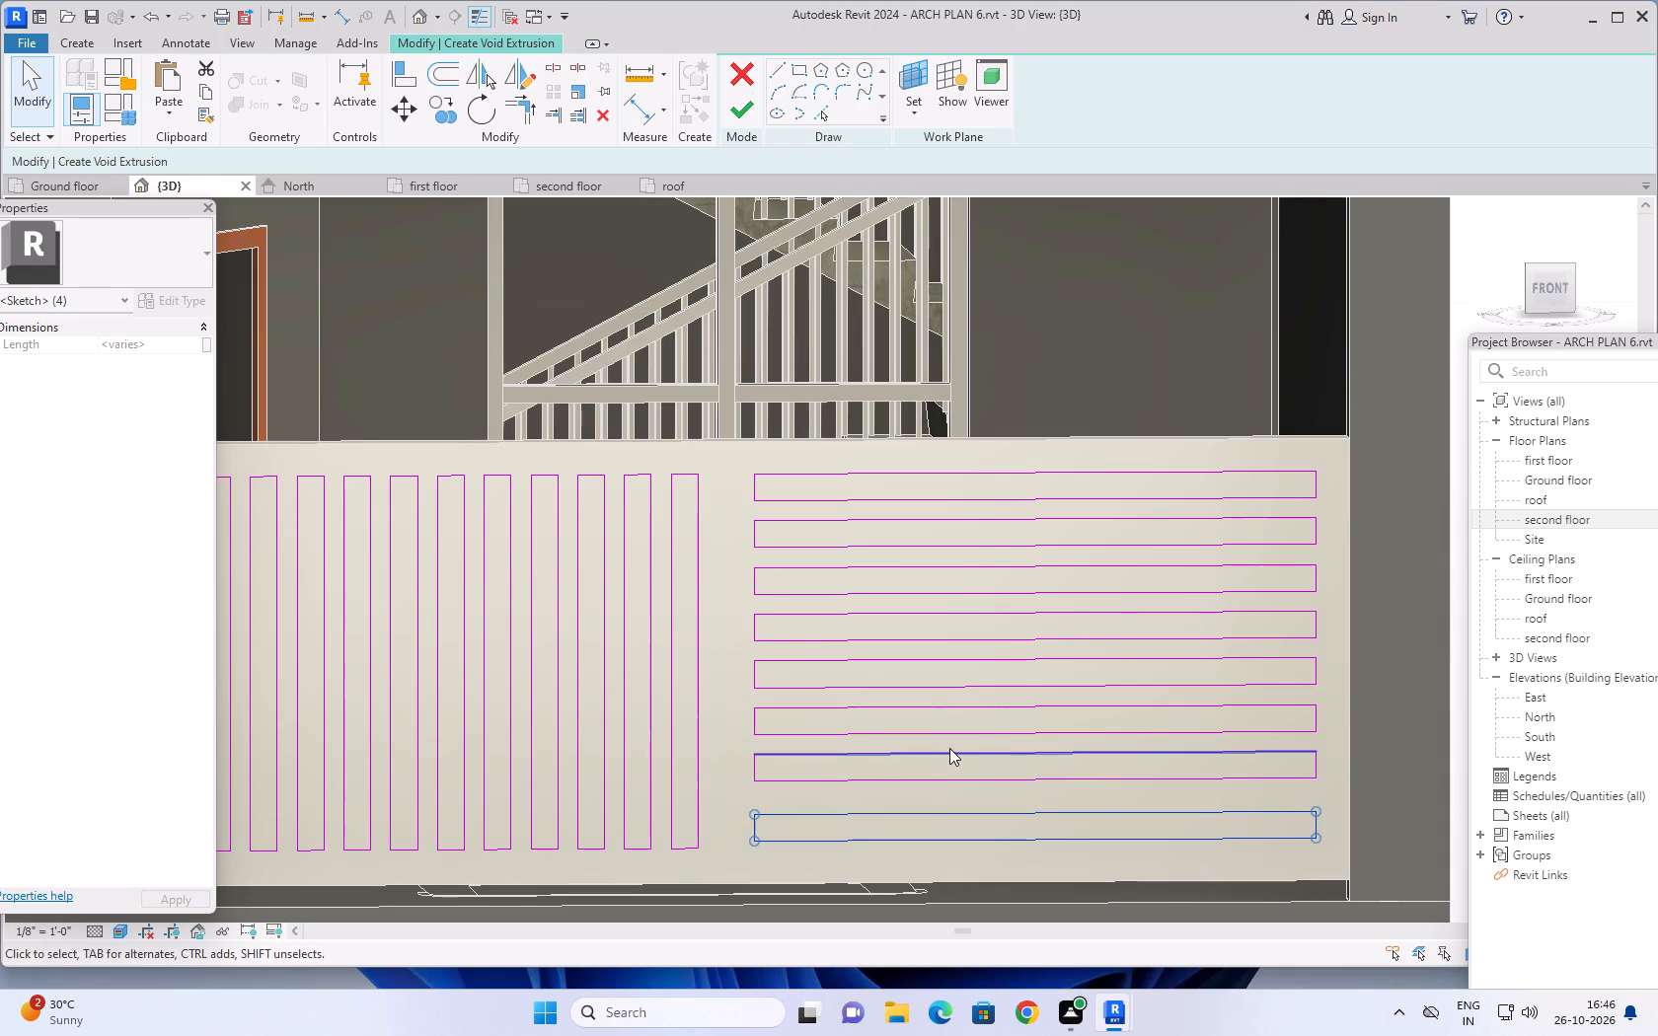
key("Escape")
Set the void's Extrusion End to 2'.
scroll(1163, 787, "down", 2)
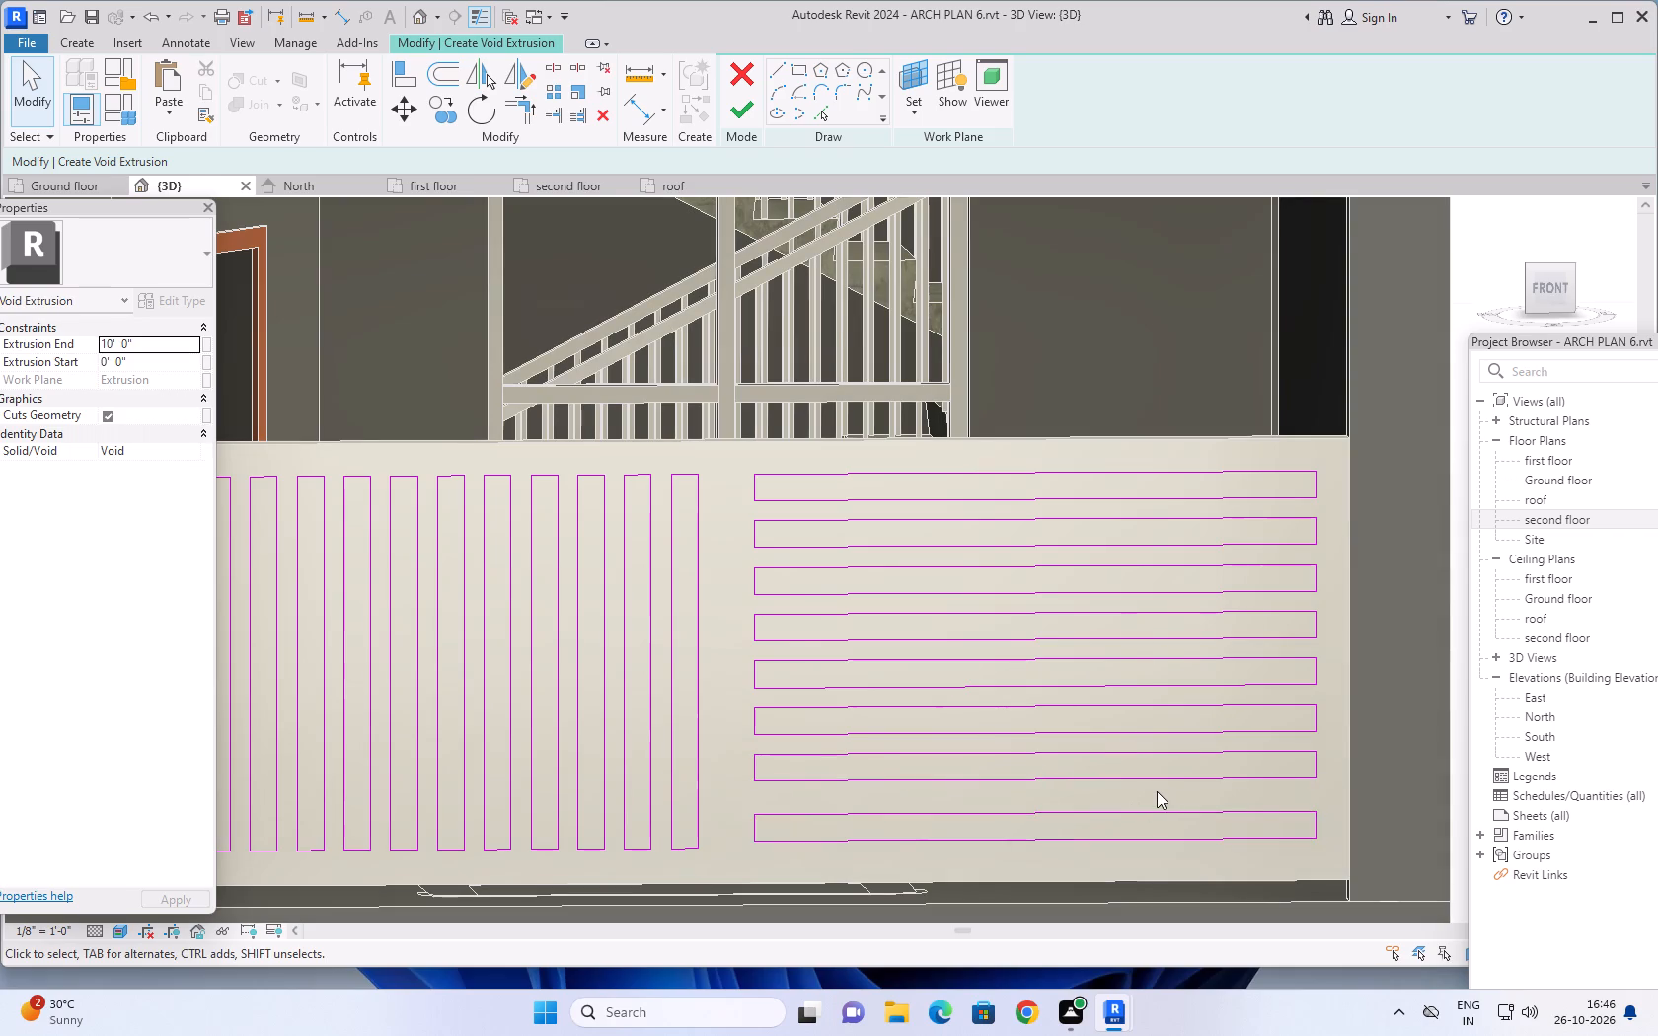
scroll(1157, 791, "down", 1)
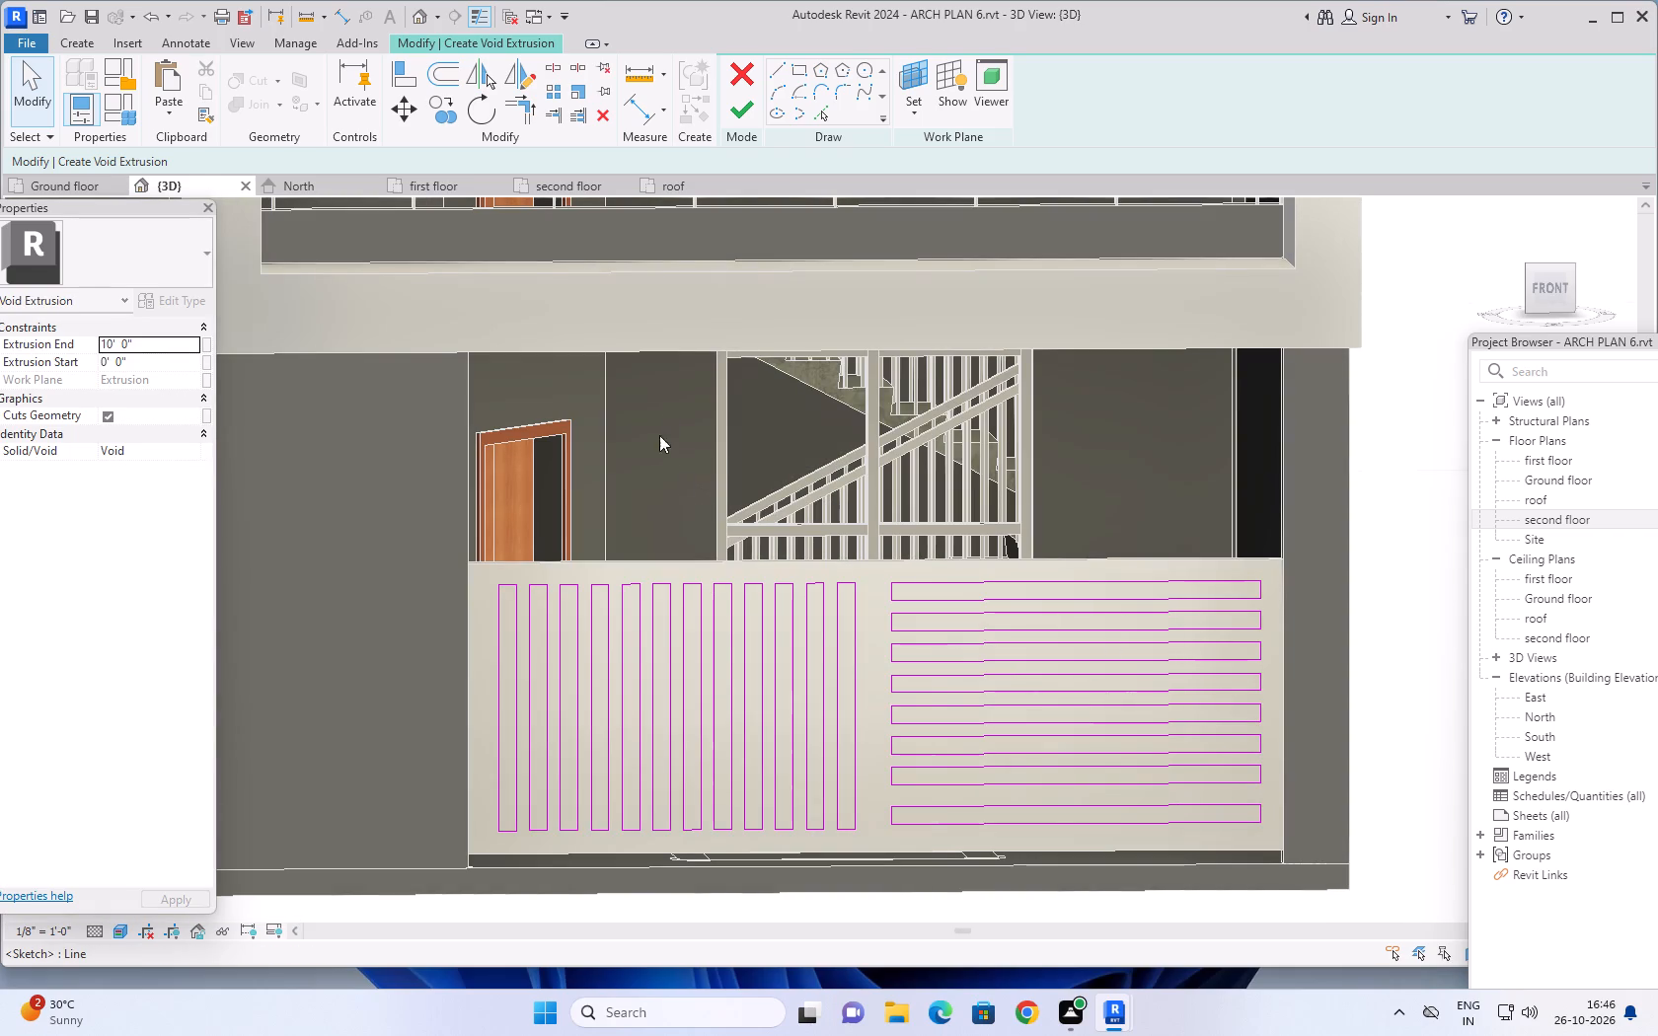
left_click(143, 347)
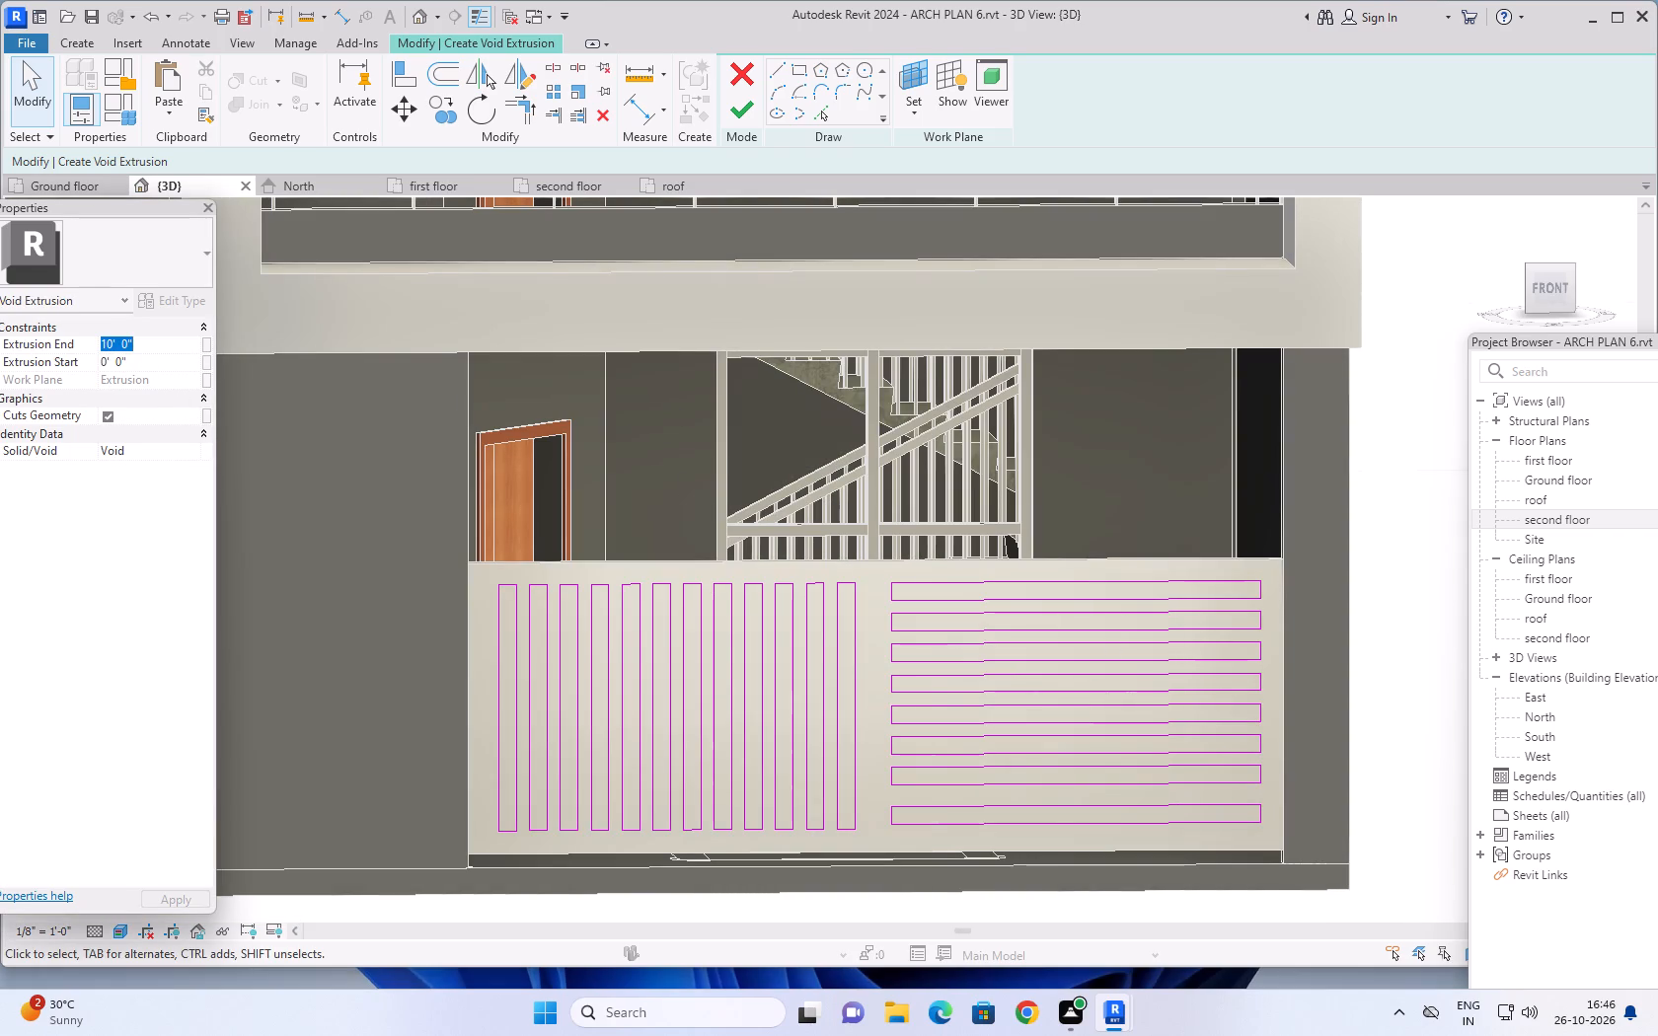
type("2'")
key("Return")
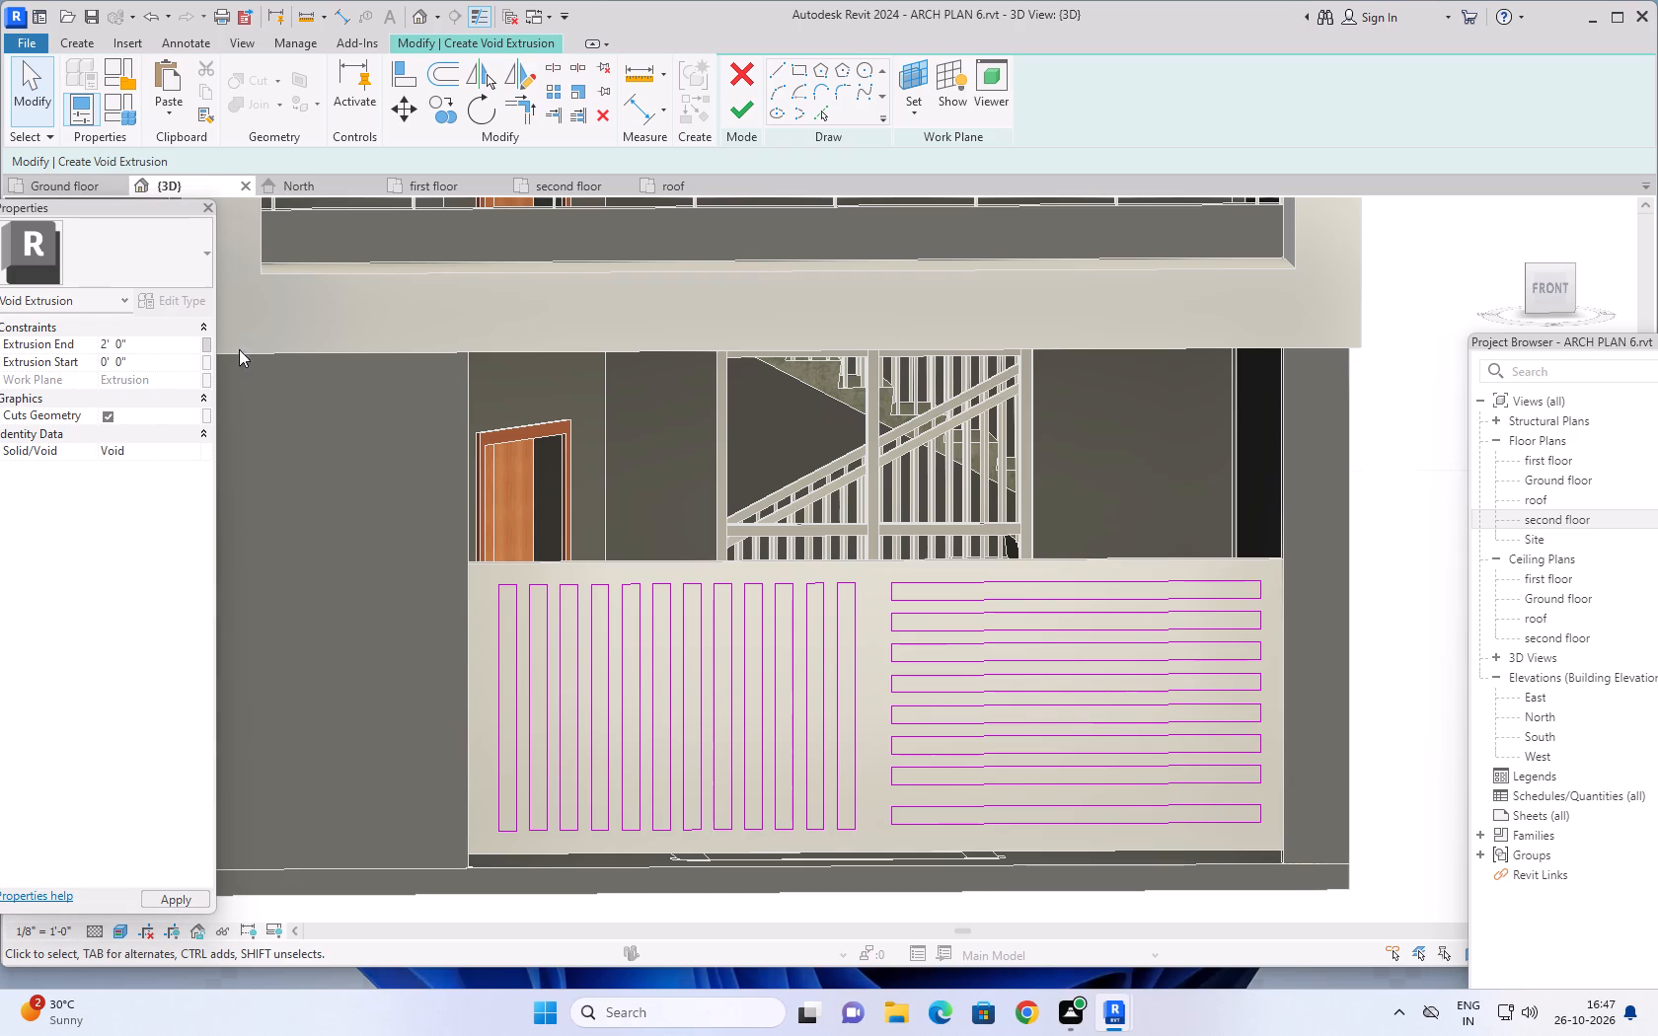
Sketch a narrow rectangle about 0.7" wide from the panel's top edge to its bottom edge, between the vertical and horizontal slots.
left_click(794, 64)
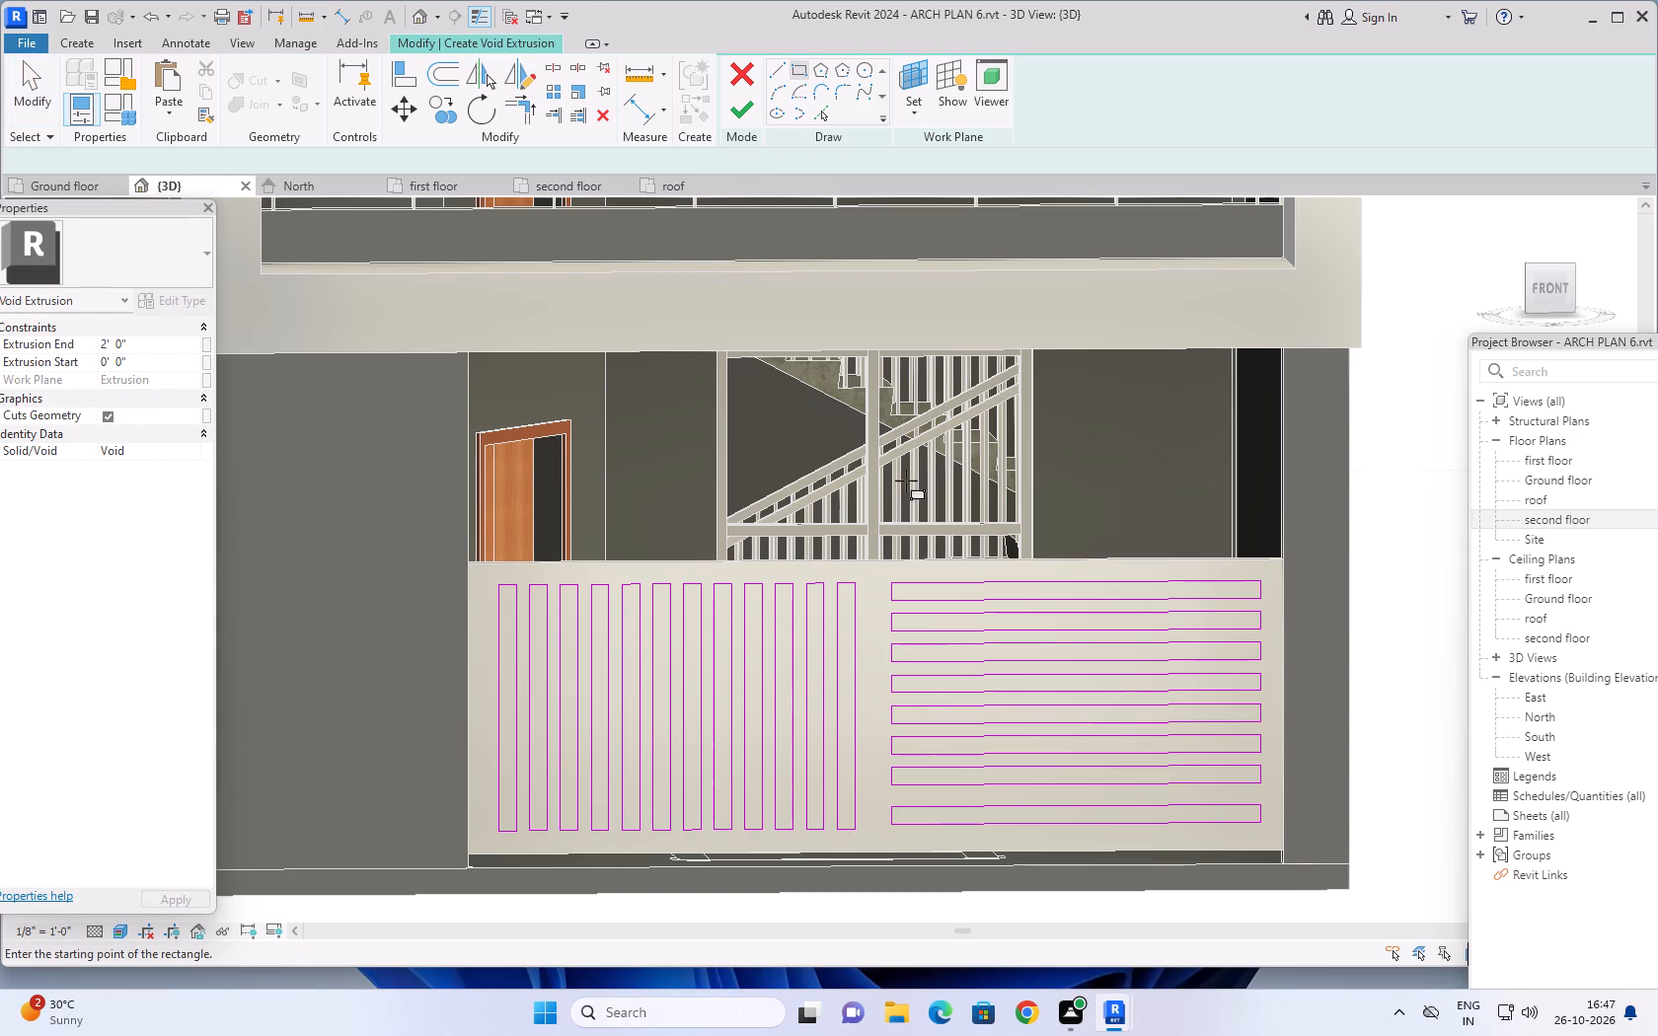
scroll(889, 563, "up", 3)
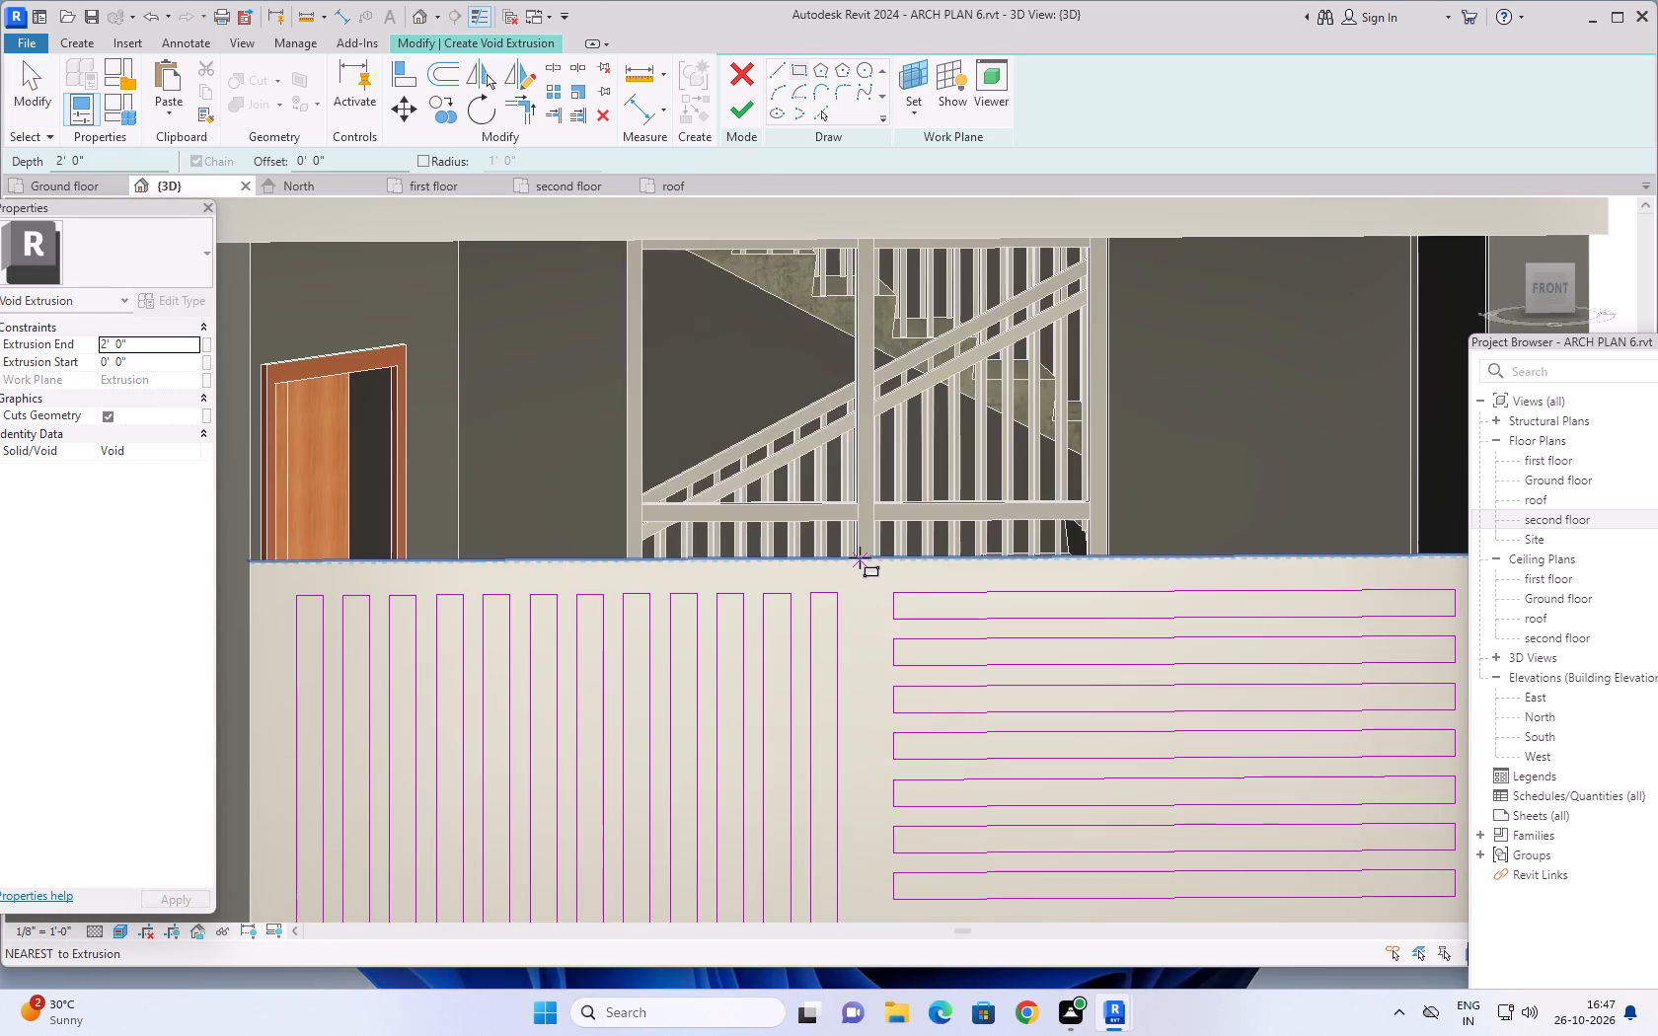
left_click(859, 557)
scroll(869, 727, "down", 3)
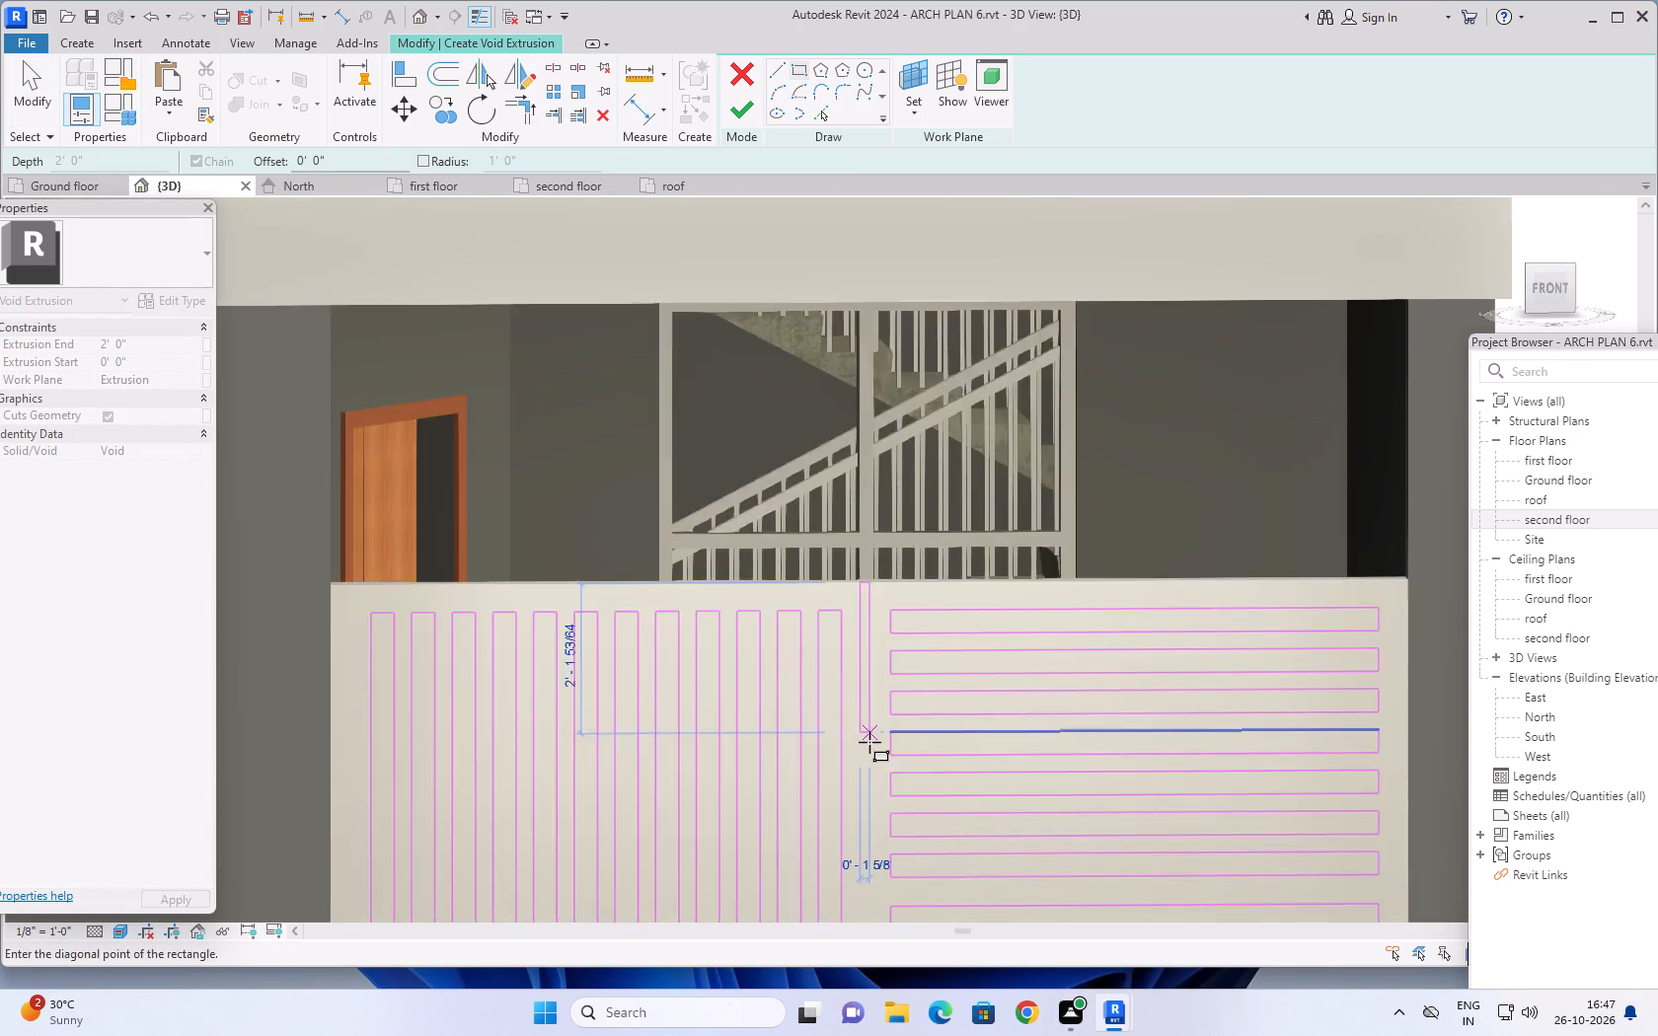
middle_click_drag(869, 742, 856, 584)
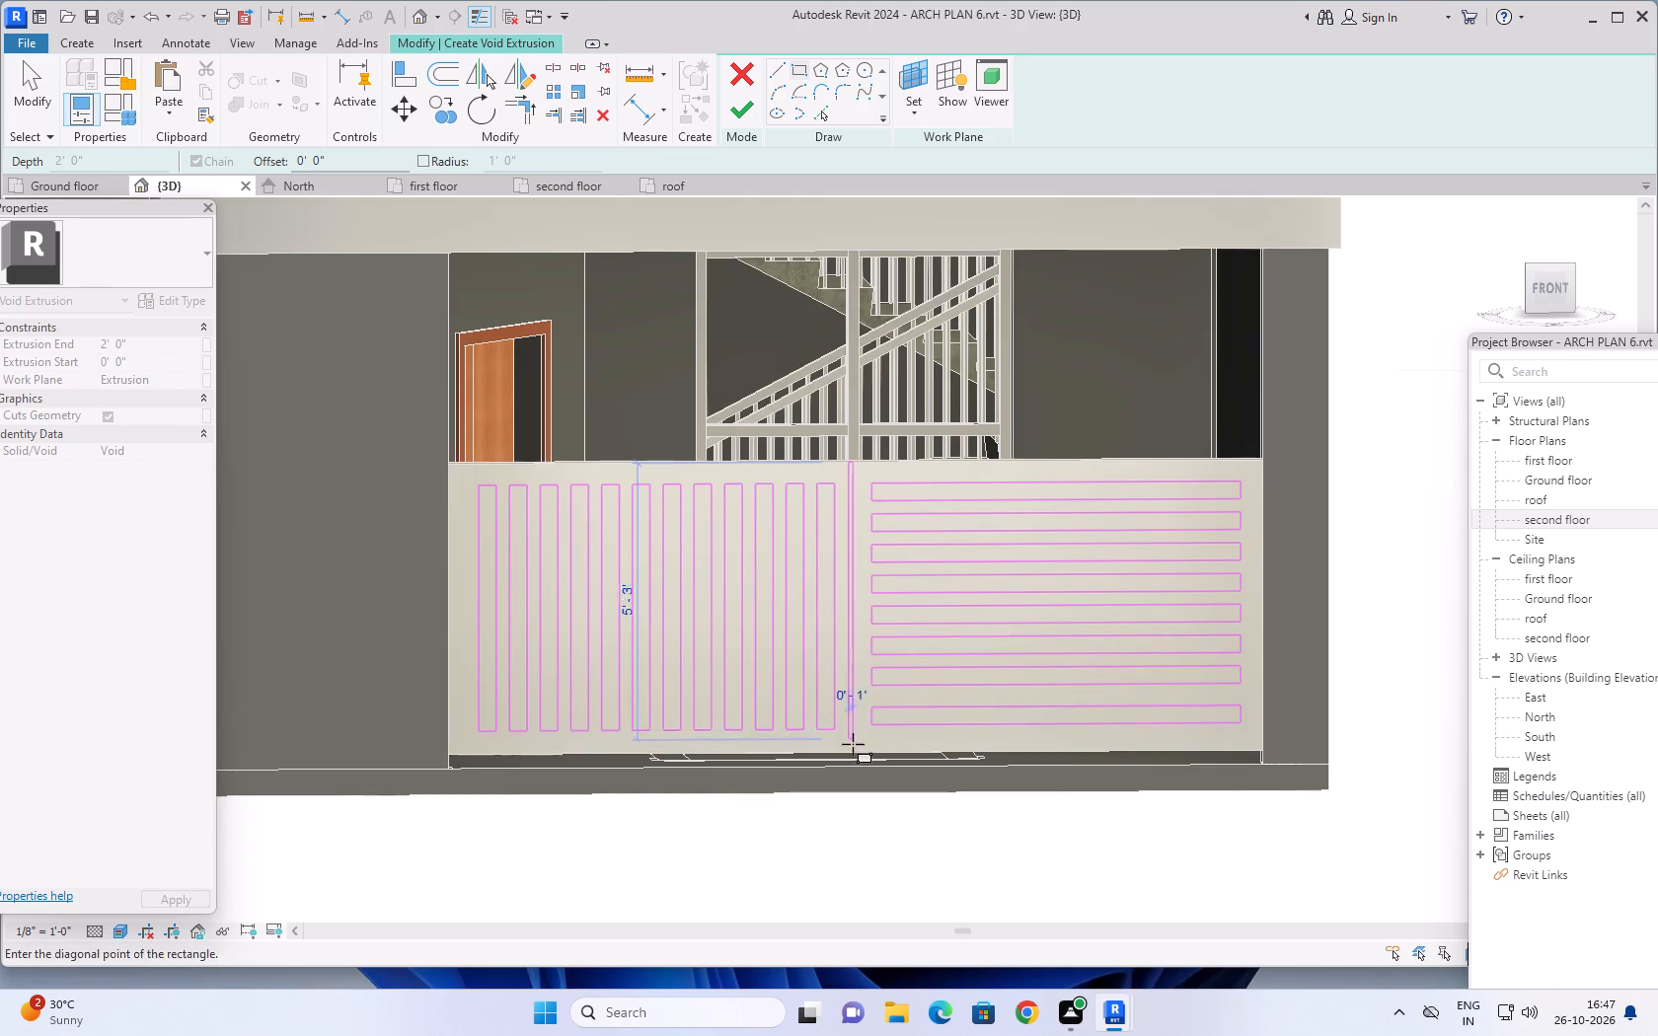
scroll(853, 747, "up", 8)
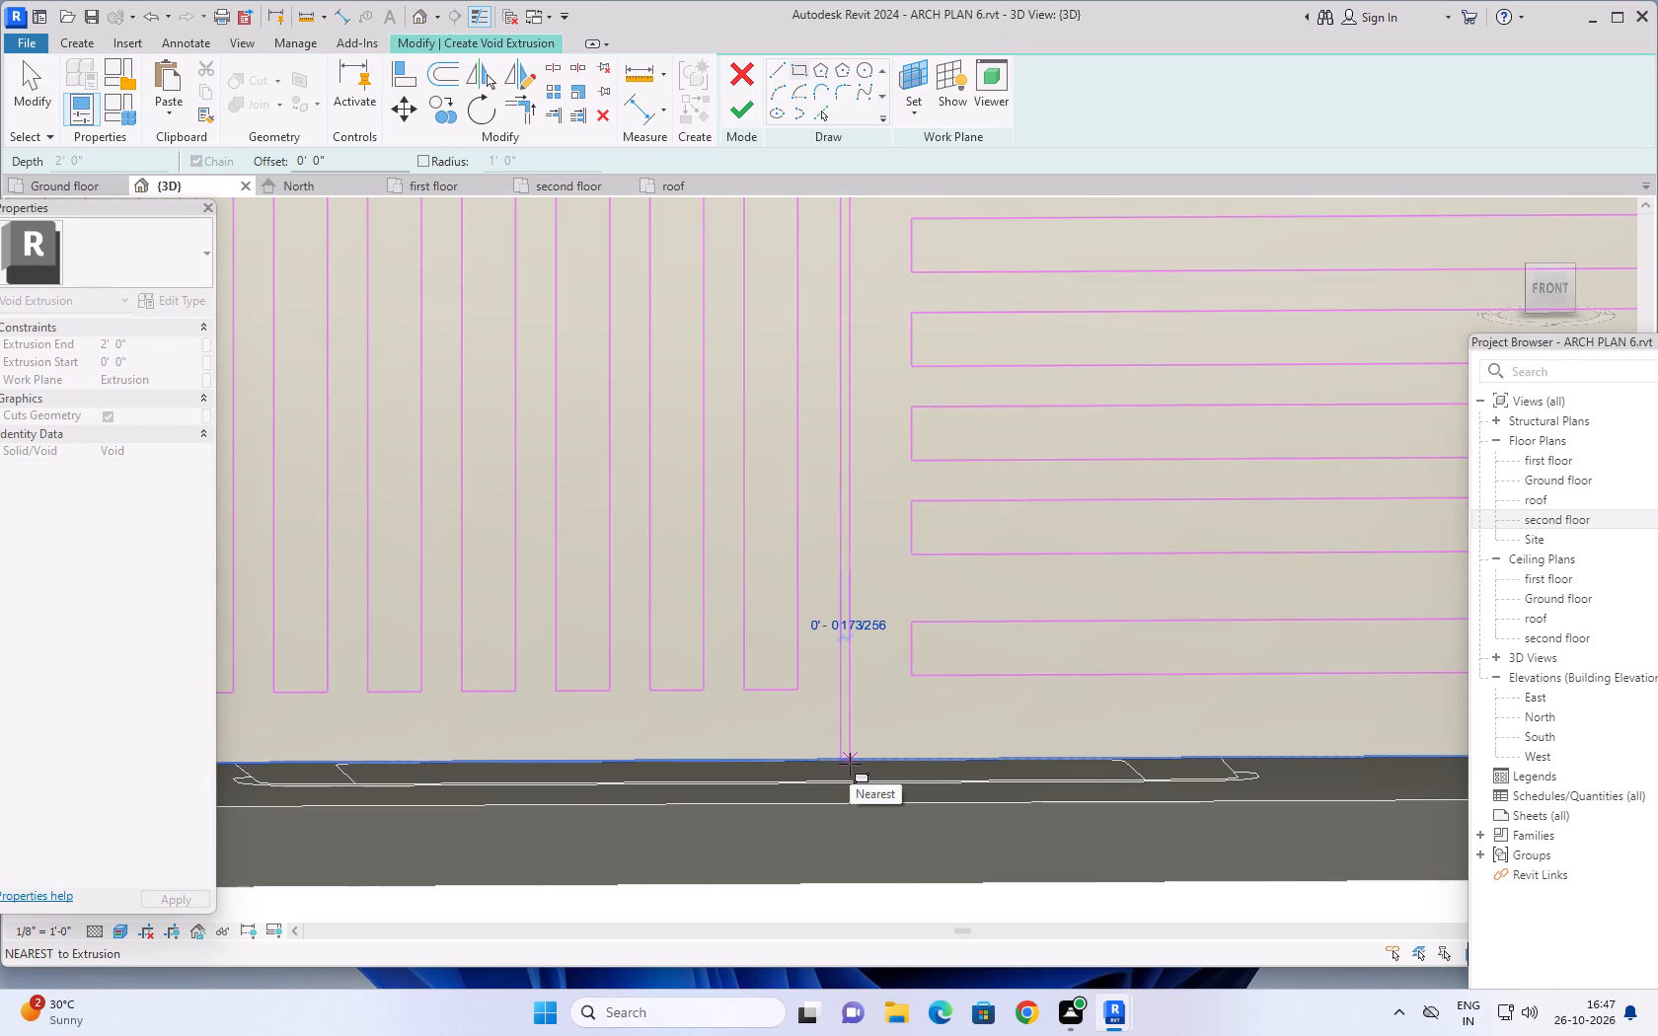
left_click(850, 764)
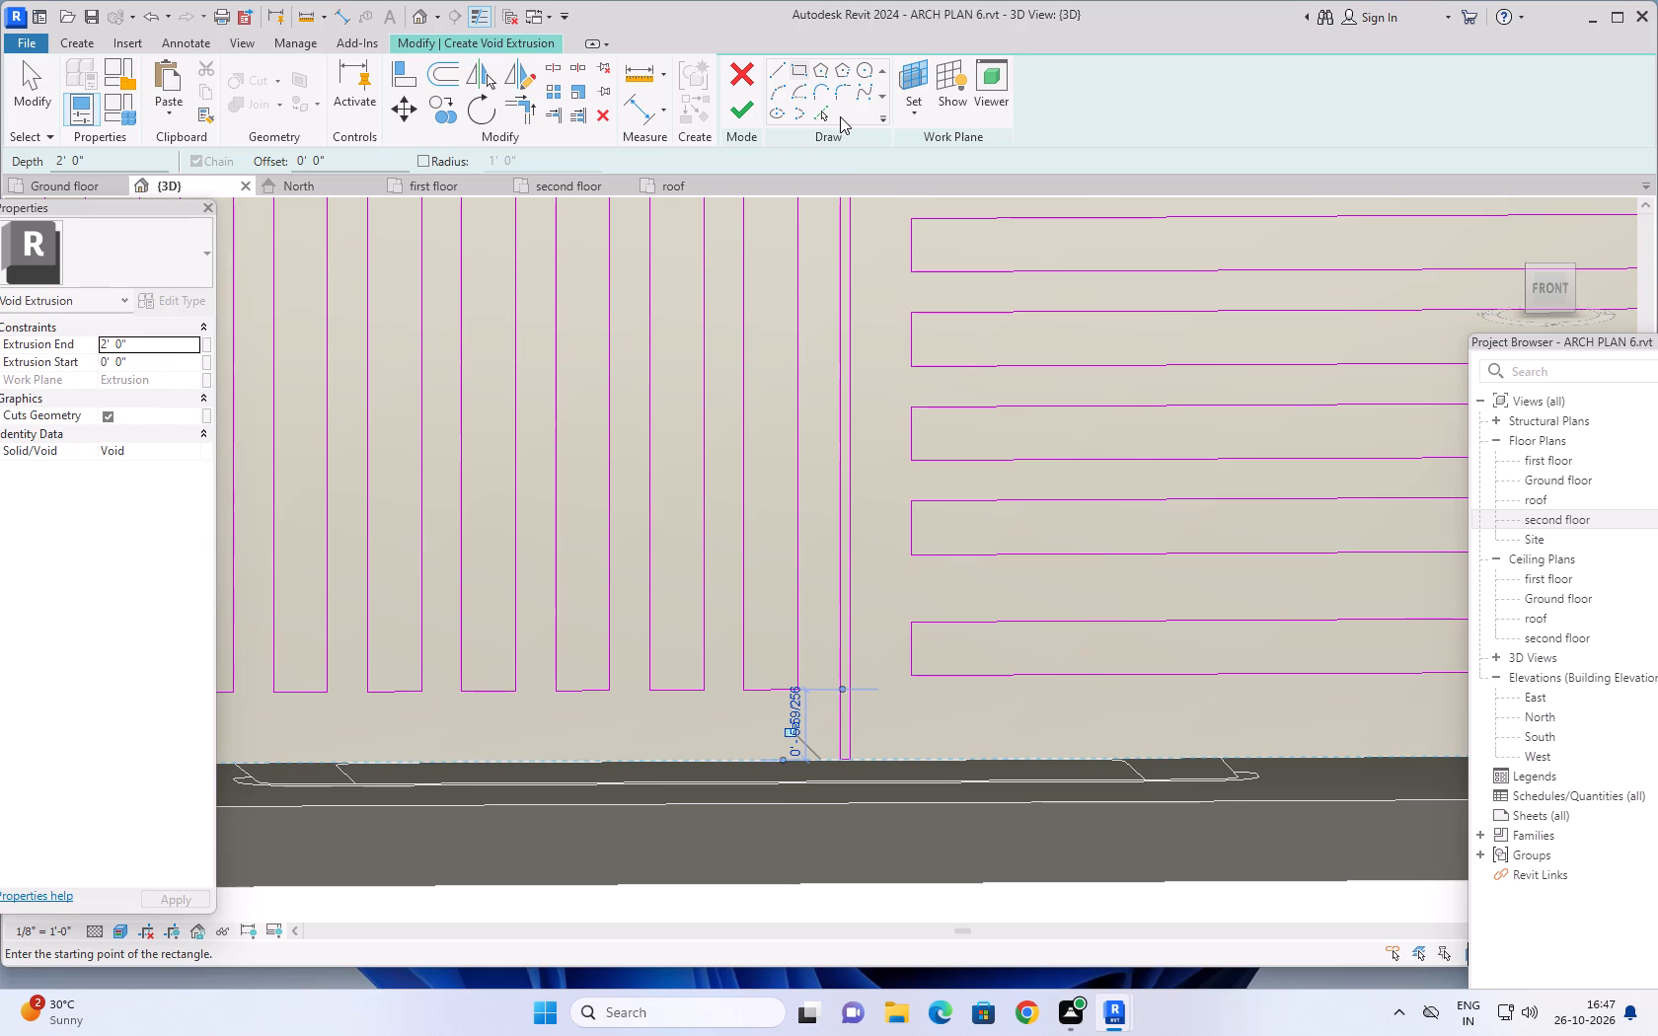
Finish the void extrusion sketch and complete the in-place model so the slots and dividing gap are cut through the panel.
left_click(747, 111)
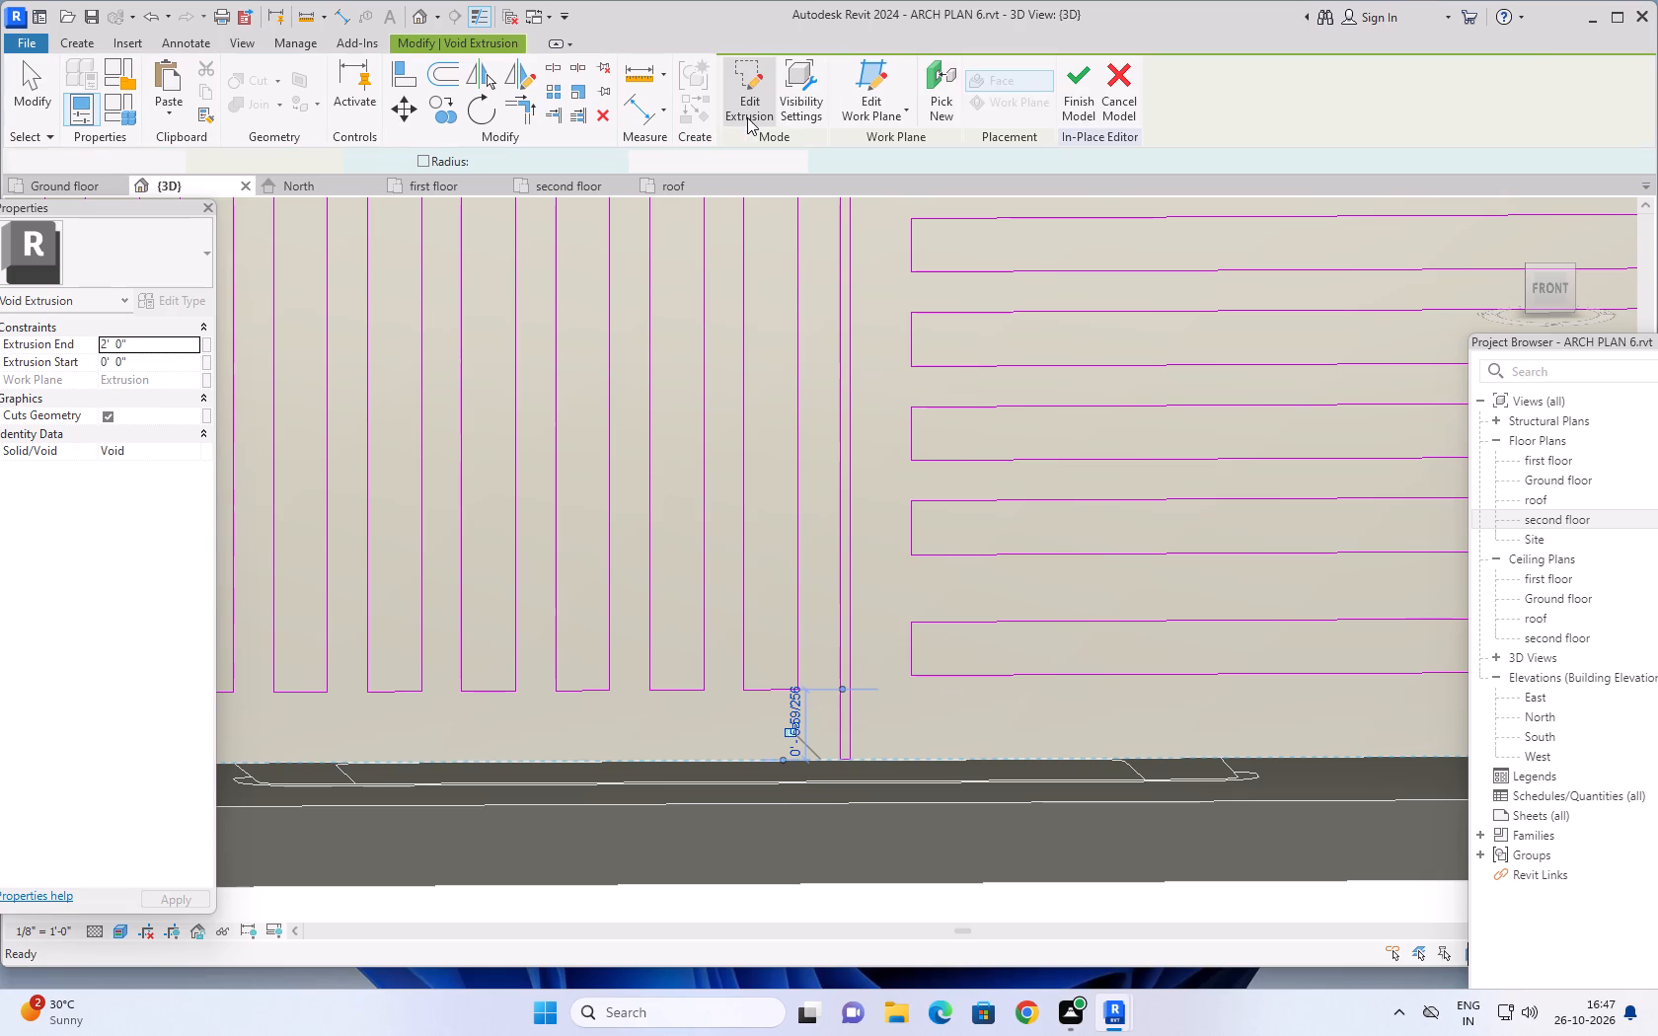
scroll(871, 451, "down", 6)
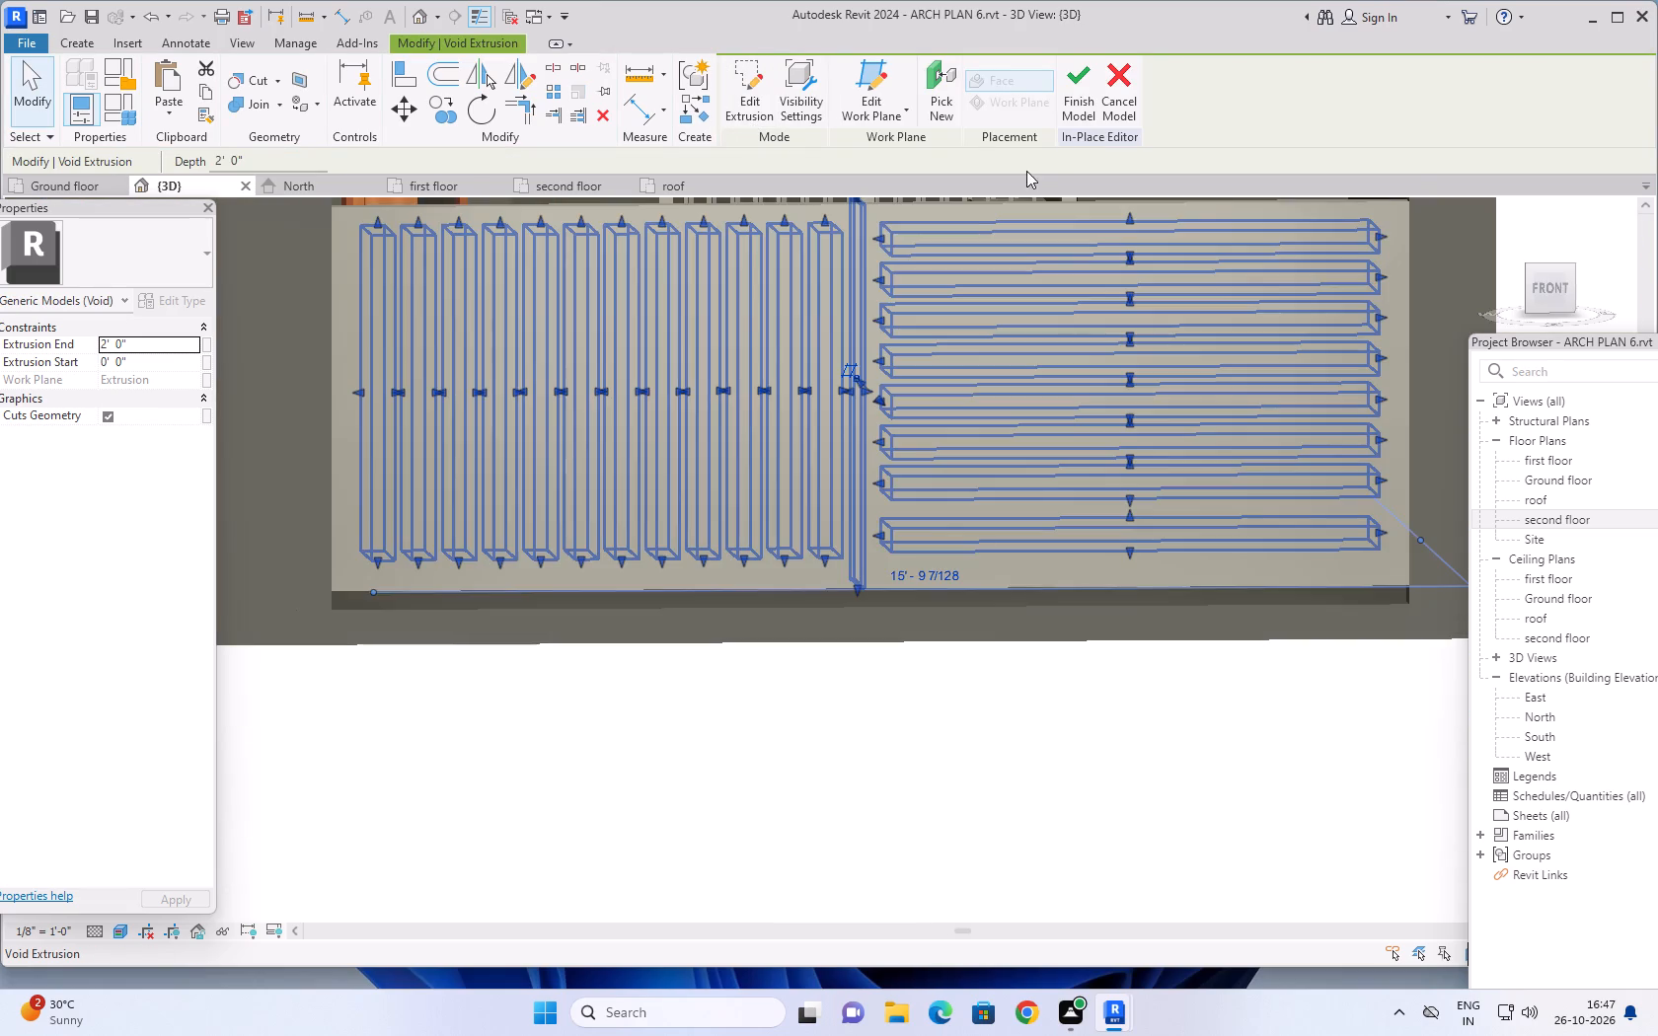
left_click(1081, 79)
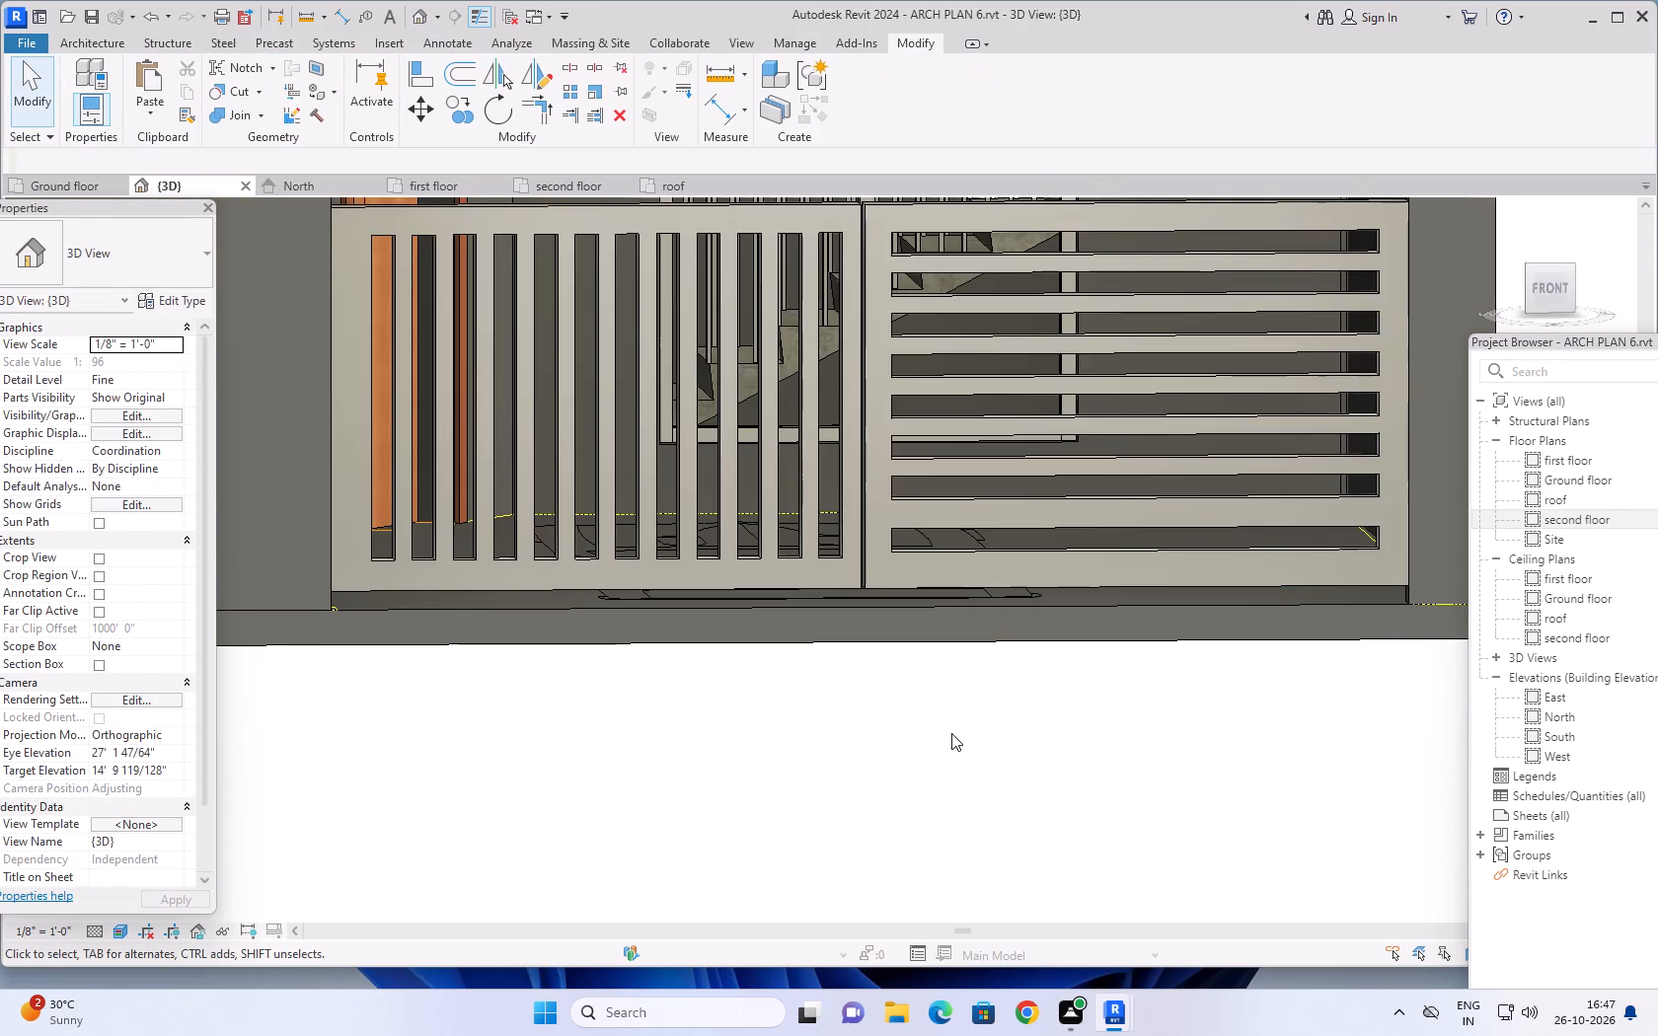
Examine the finished slotted gate and the house's front facade in 3D, from the front and from the front-left corner.
scroll(952, 711, "down", 5)
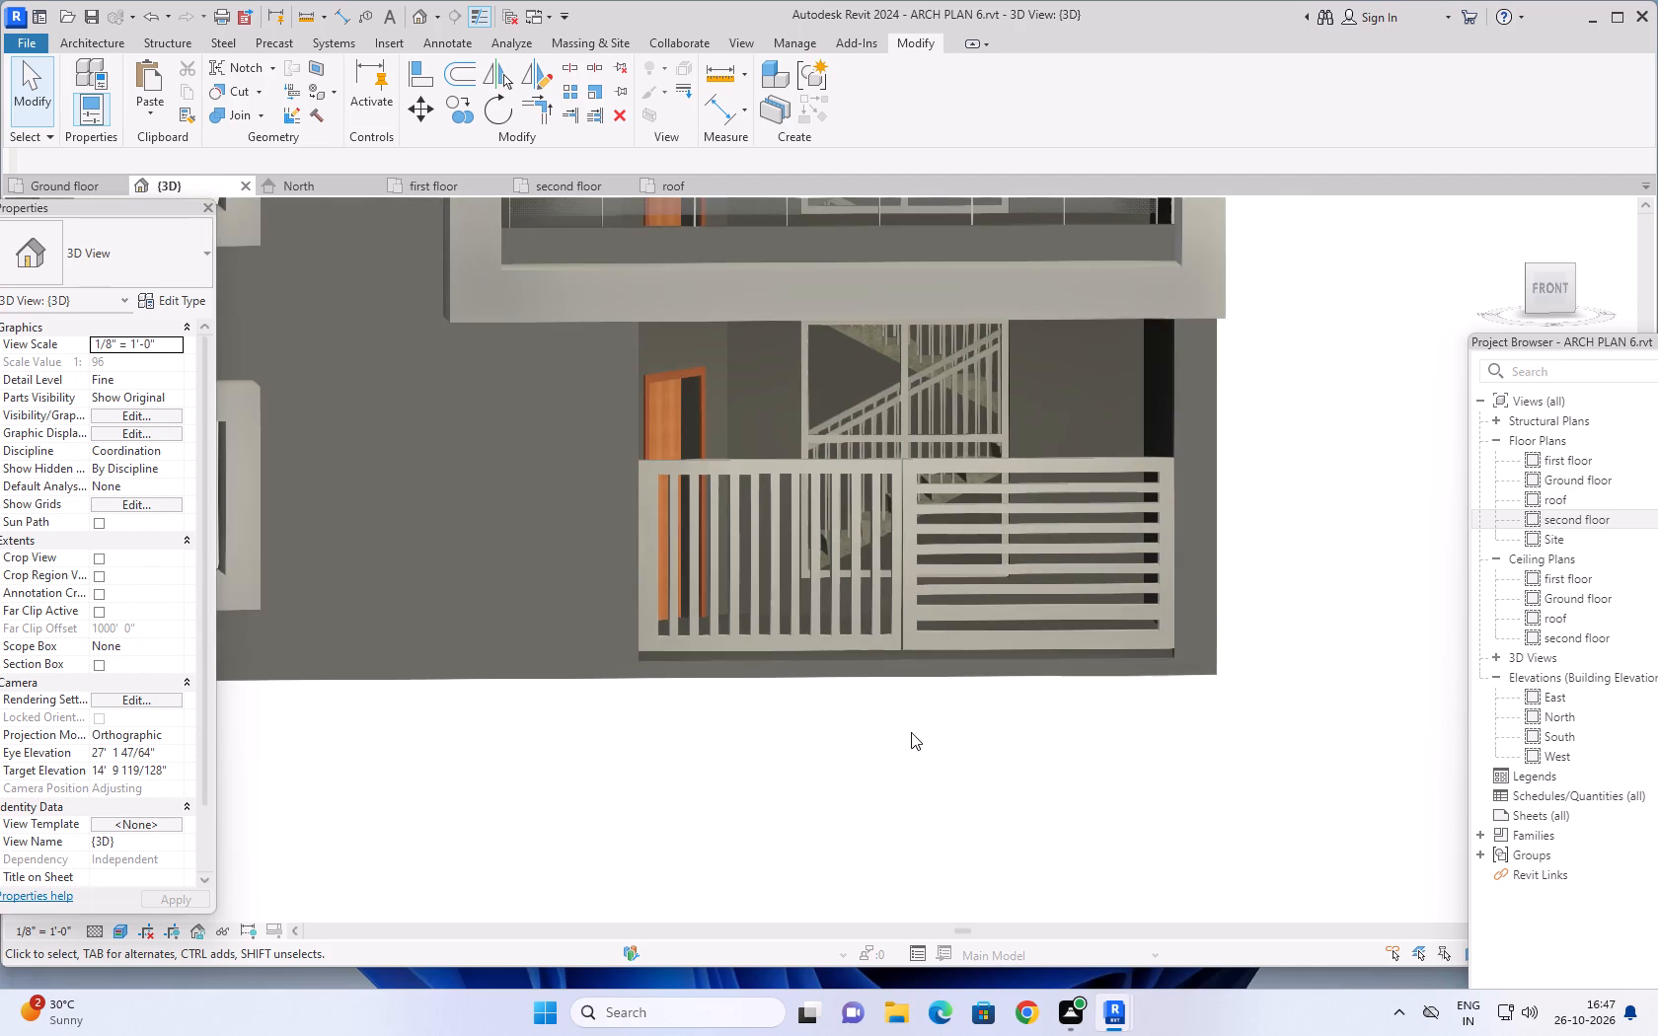
scroll(891, 749, "down", 1)
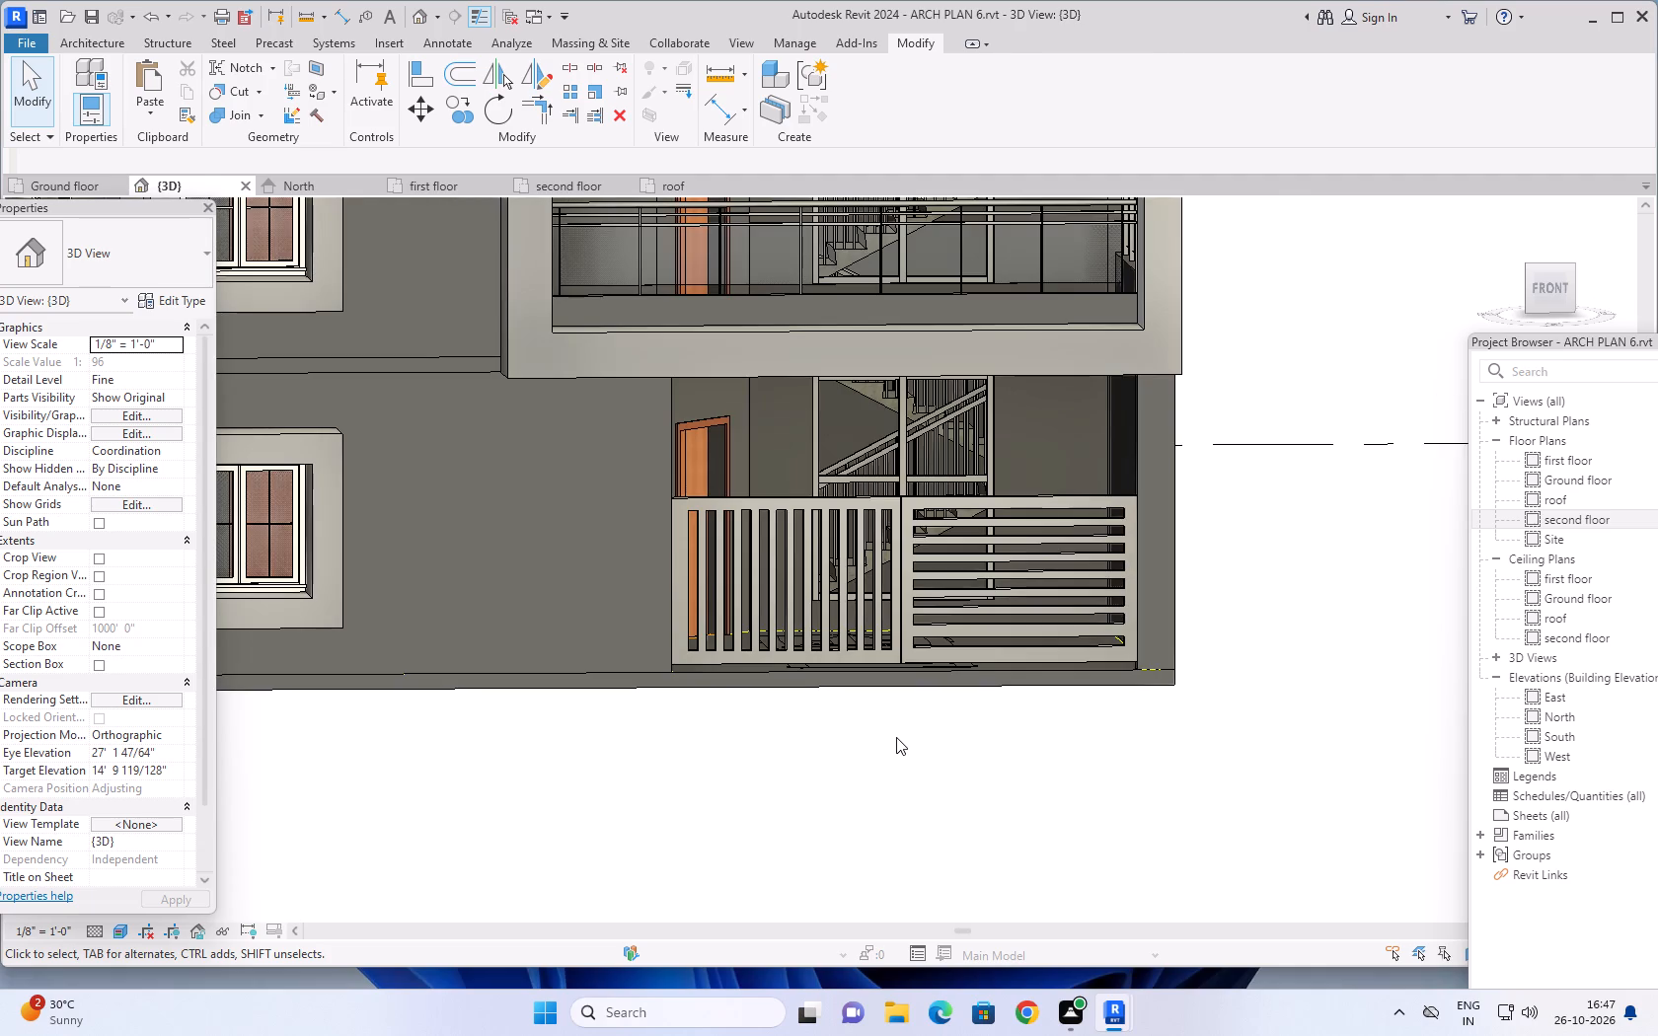
middle_click_drag(902, 727, 1031, 780, "shift")
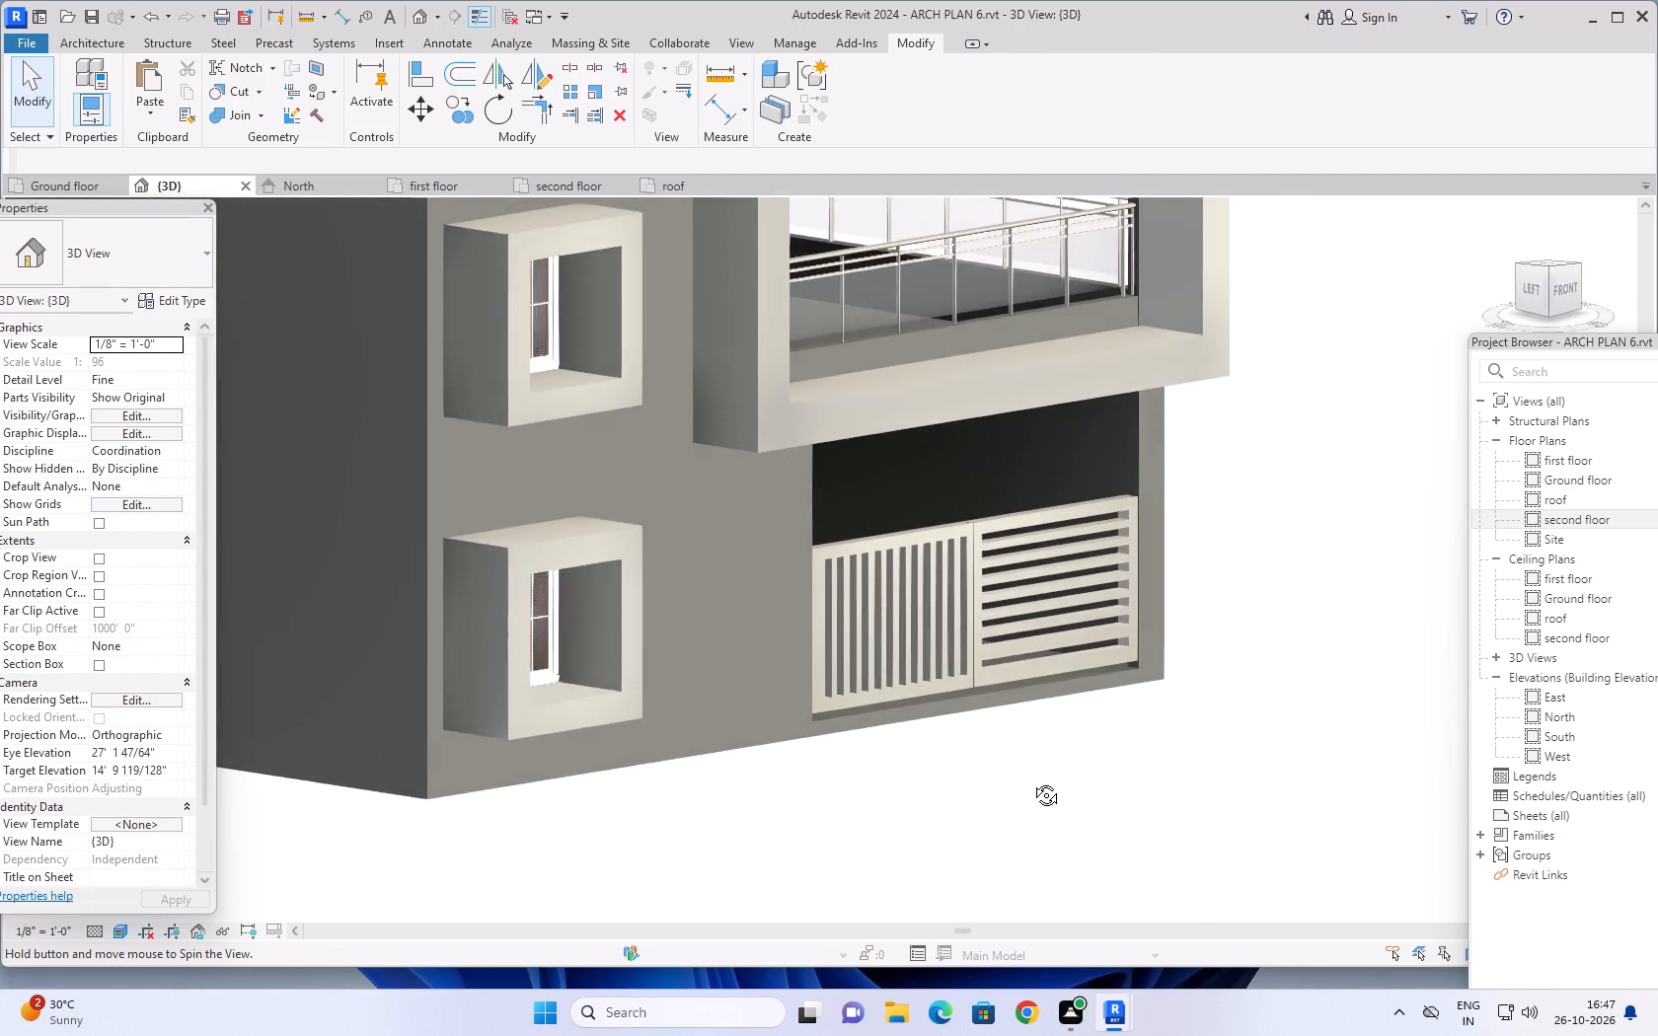
middle_click_drag(1031, 780, 879, 786, "shift")
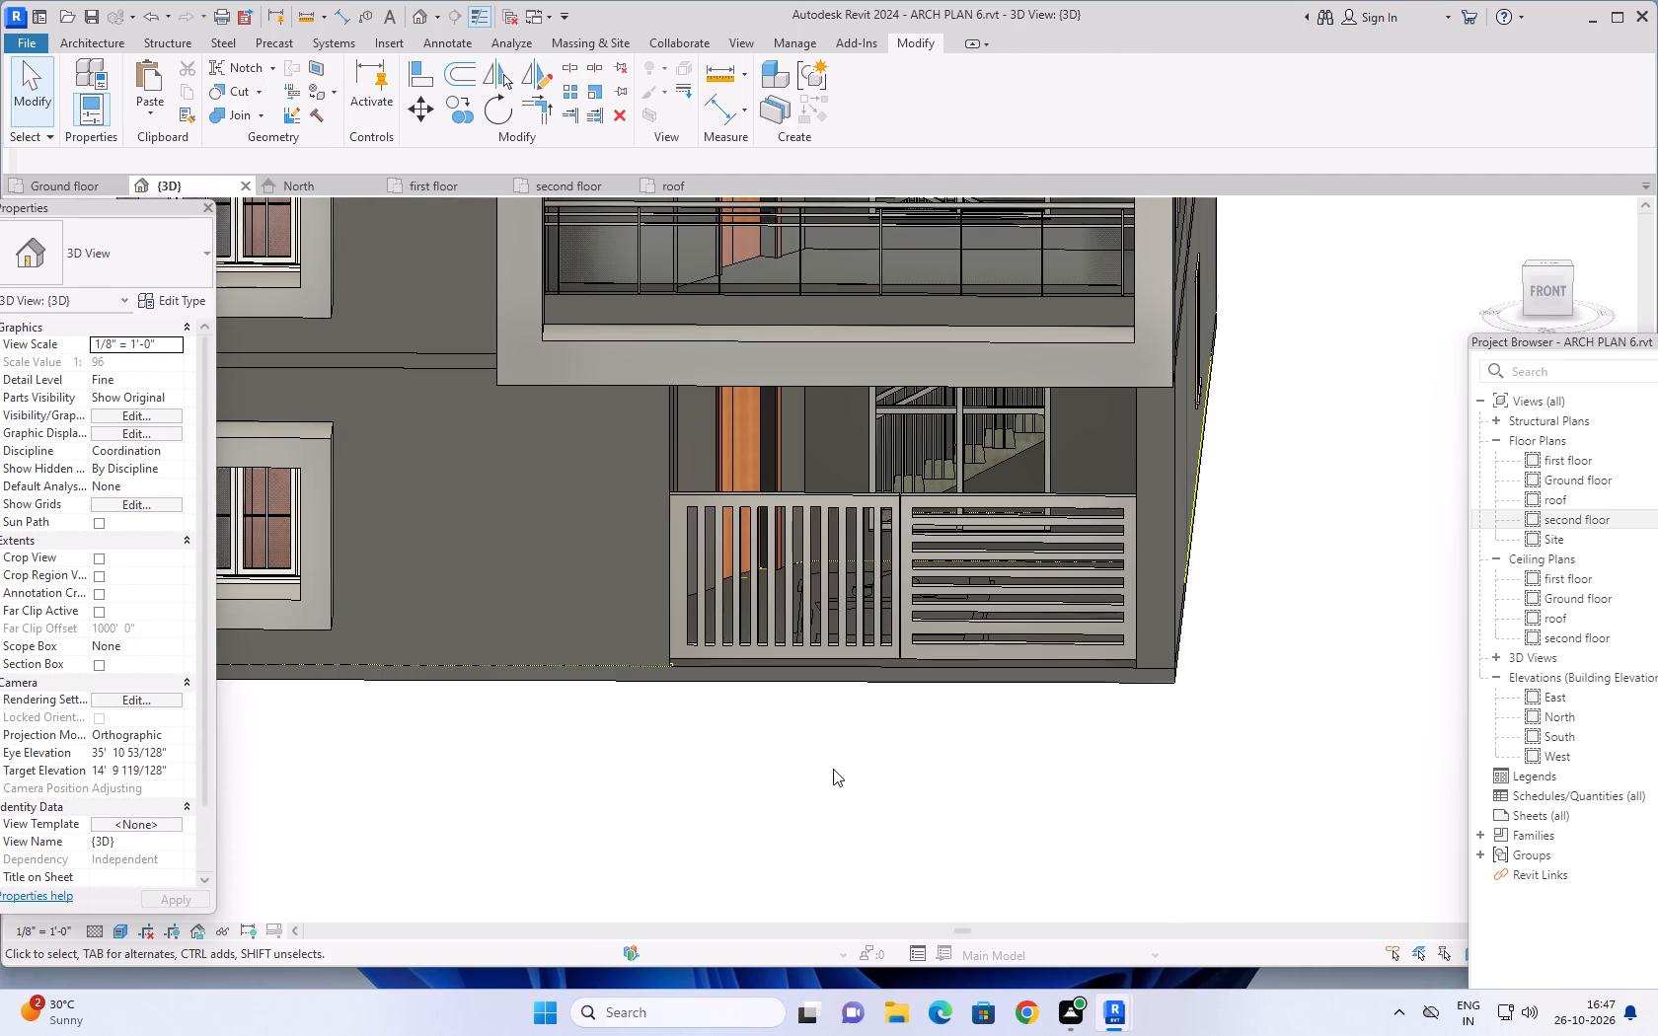
scroll(901, 759, "down", 4)
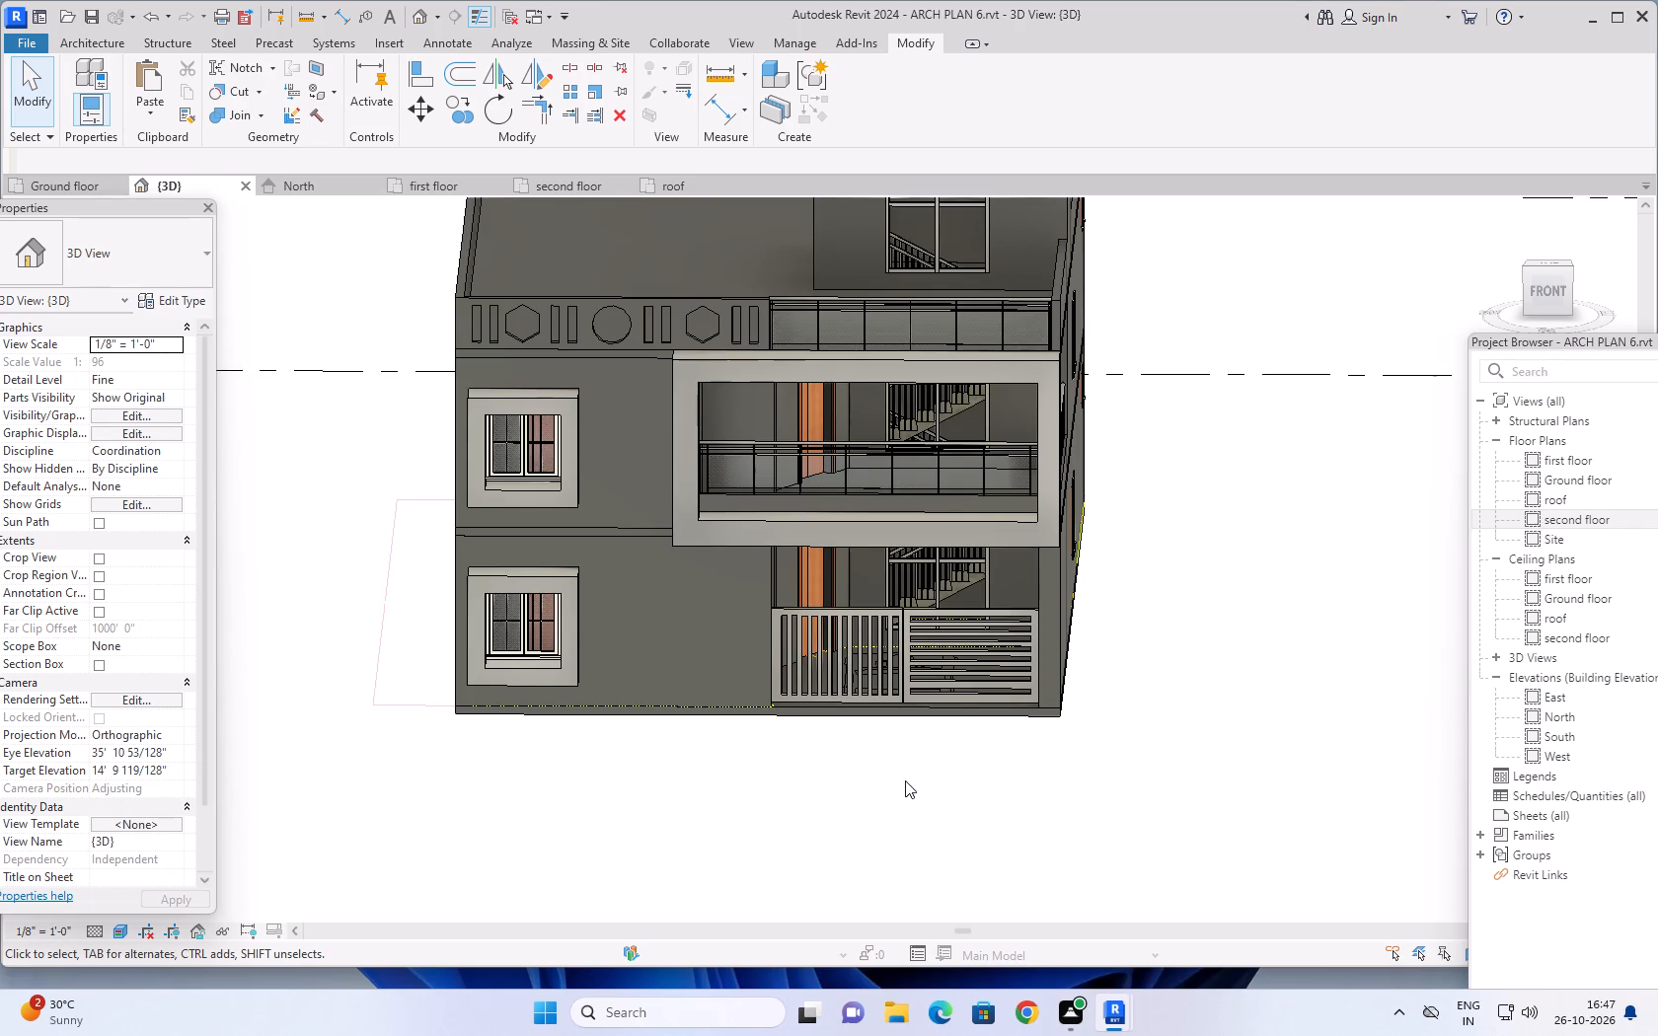
middle_click_drag(921, 755, 933, 725, "shift")
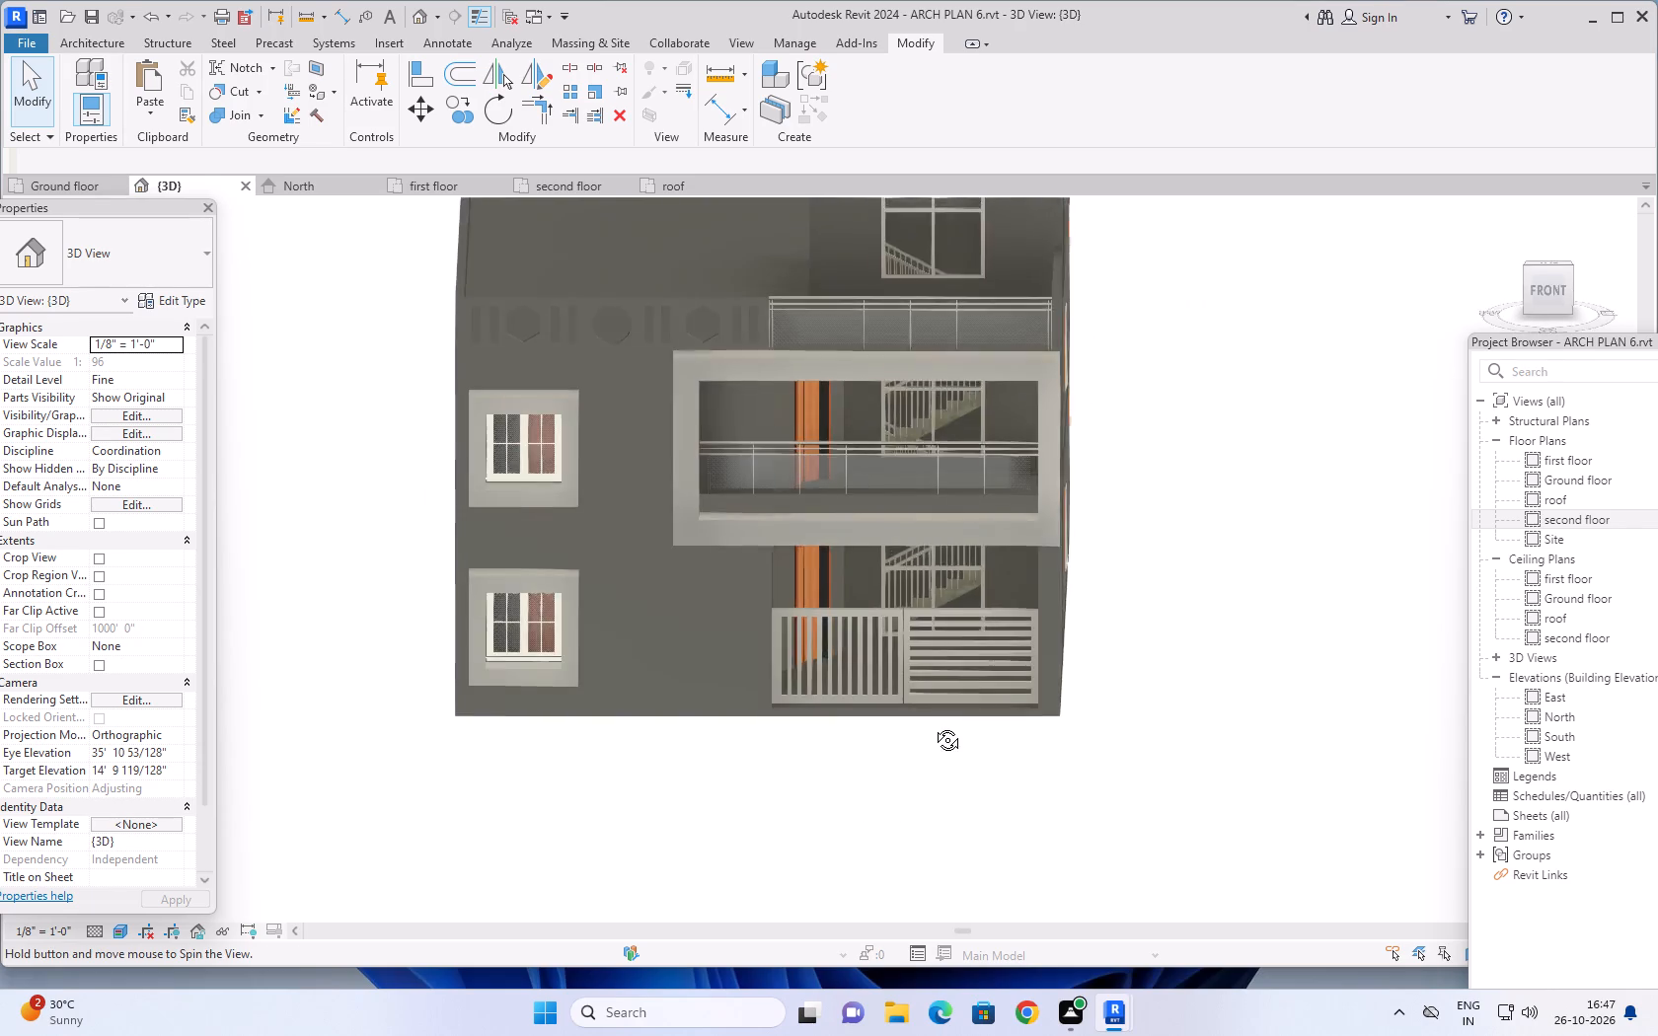
middle_click_drag(933, 725, 1025, 843, "shift")
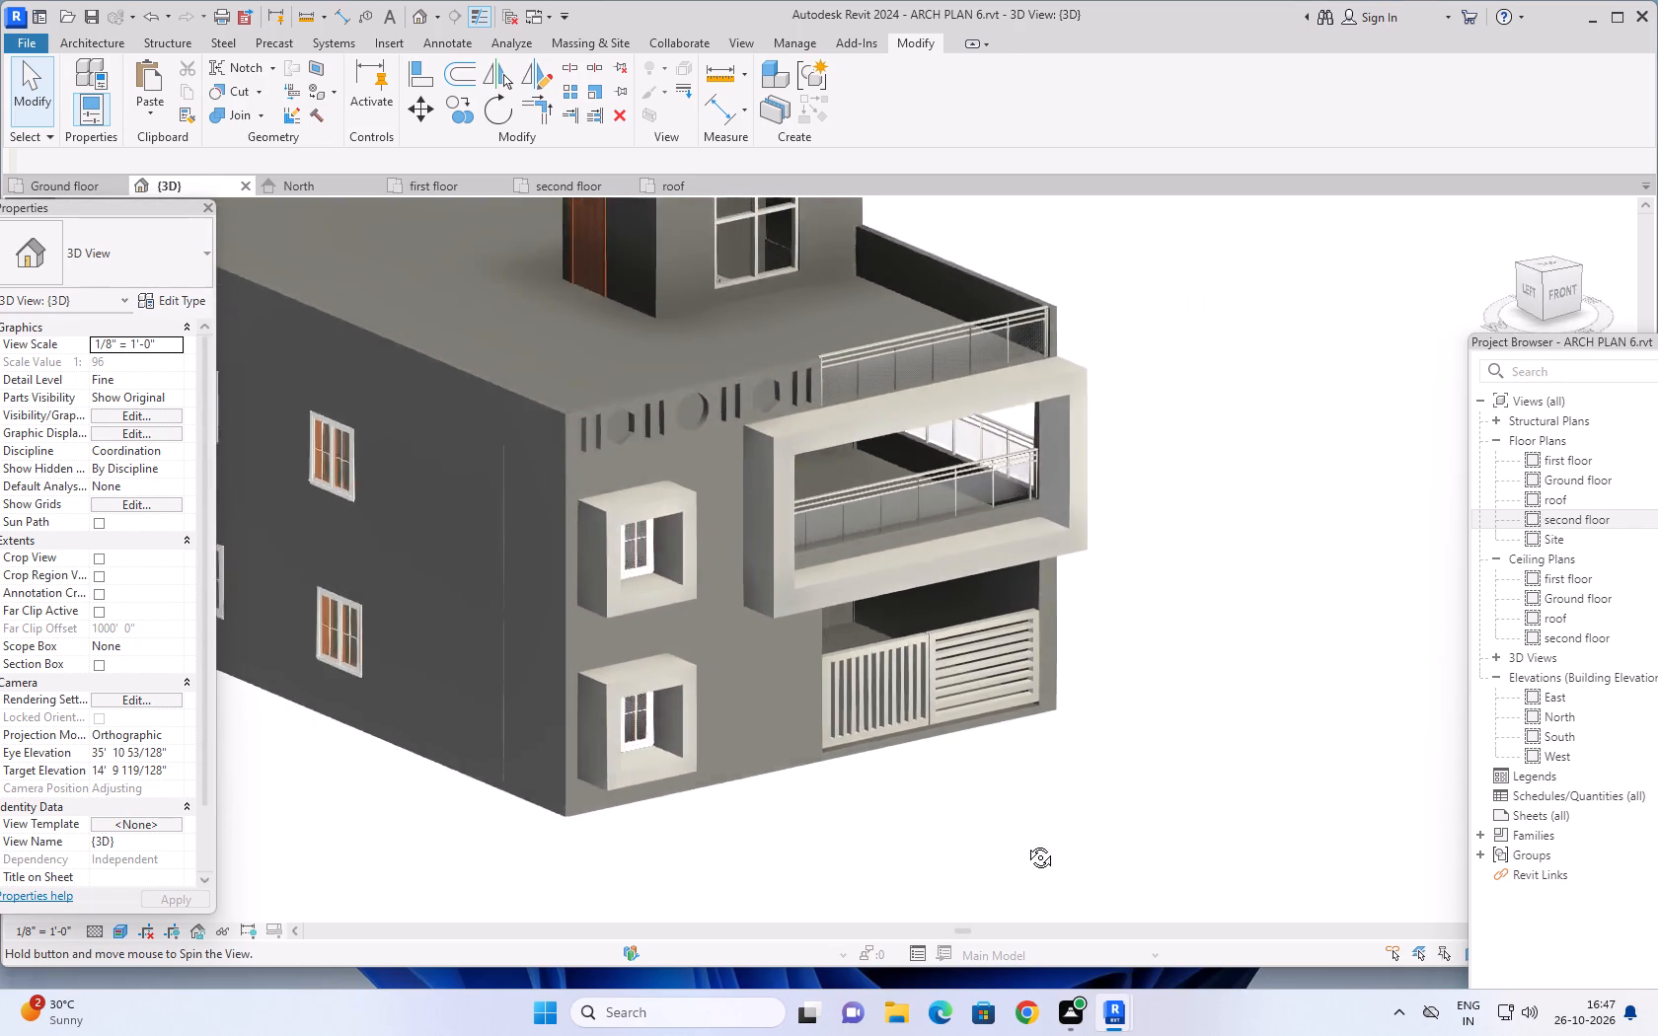
middle_click_drag(1025, 843, 889, 833, "shift")
middle_click_drag(934, 785, 1047, 706, "shift")
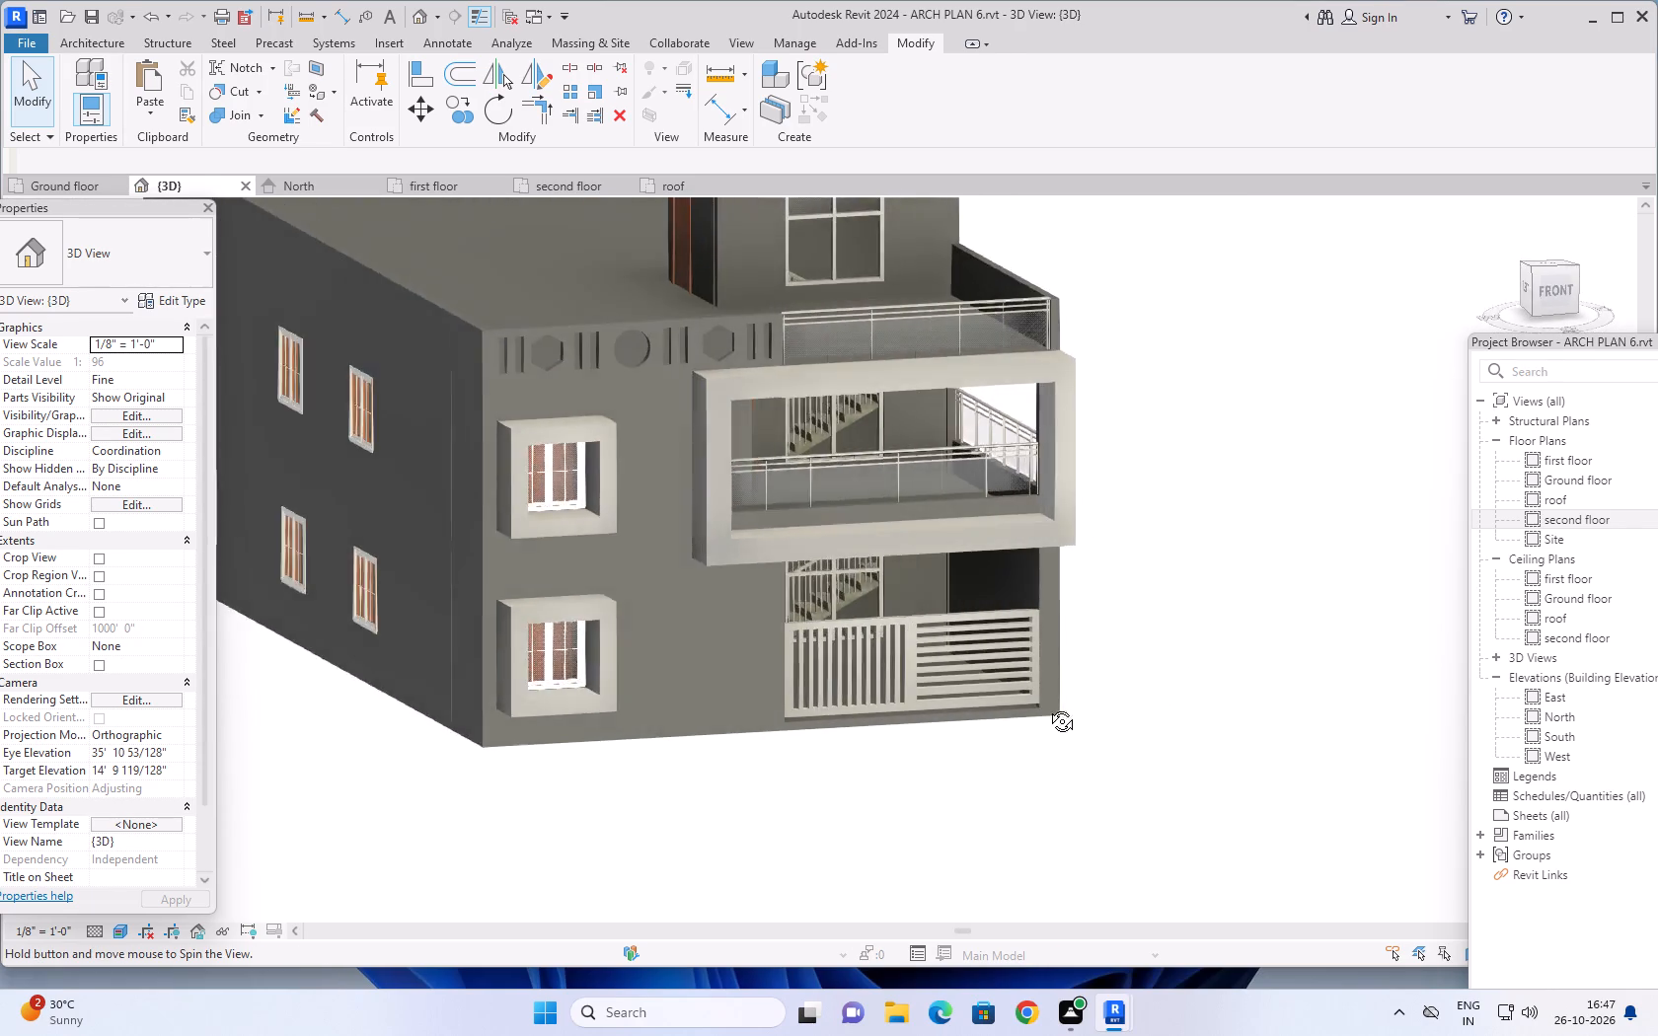
middle_click_drag(1047, 706, 1099, 714, "shift")
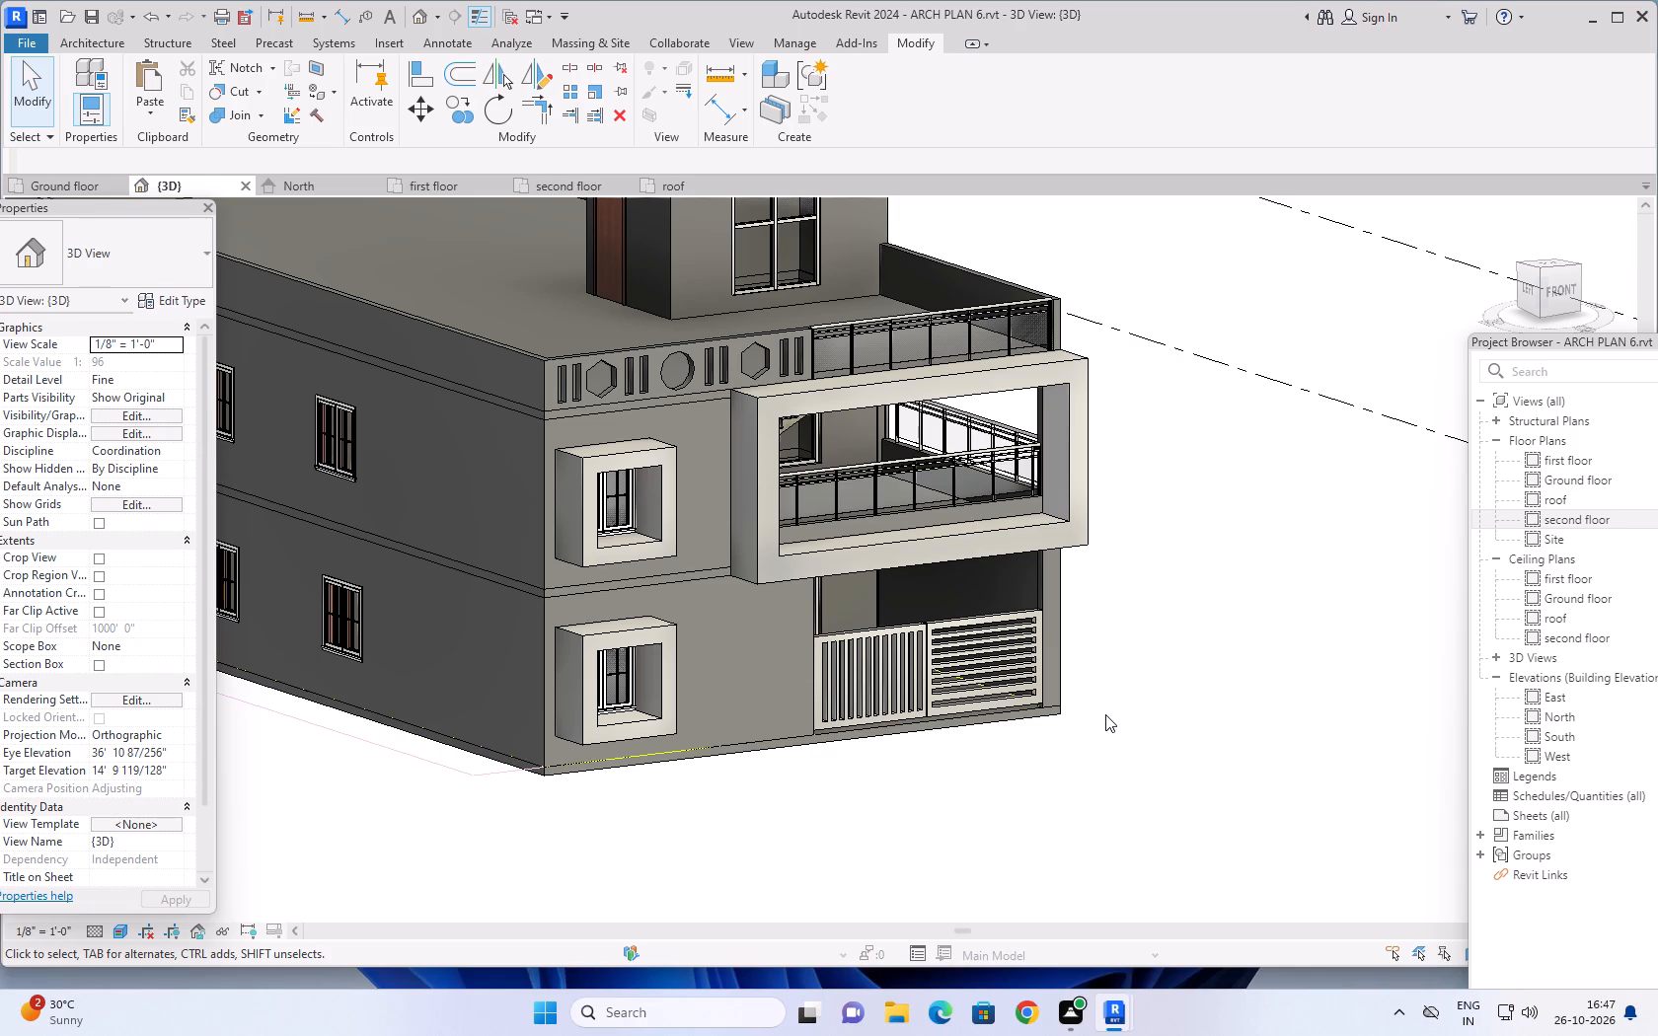
key("Escape")
key("Escape")
middle_click_drag(1324, 623, 1183, 689)
key("Escape")
key("Escape")
scroll(1180, 683, "down", 1)
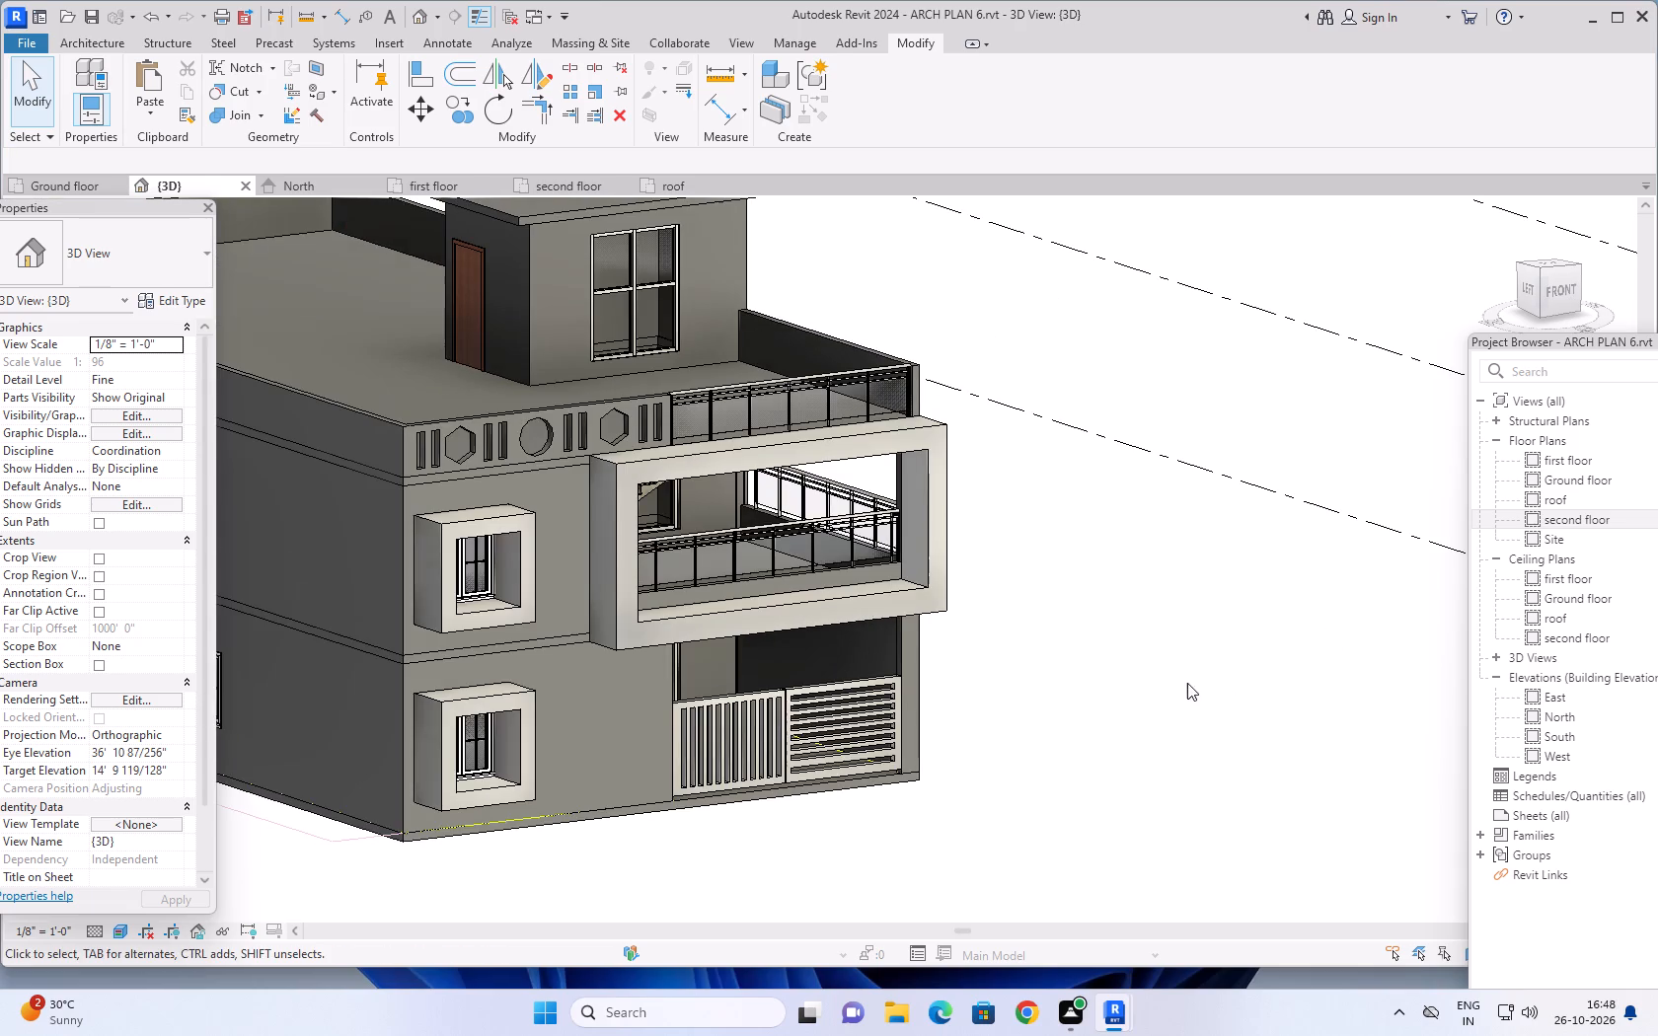
scroll(1187, 683, "down", 1)
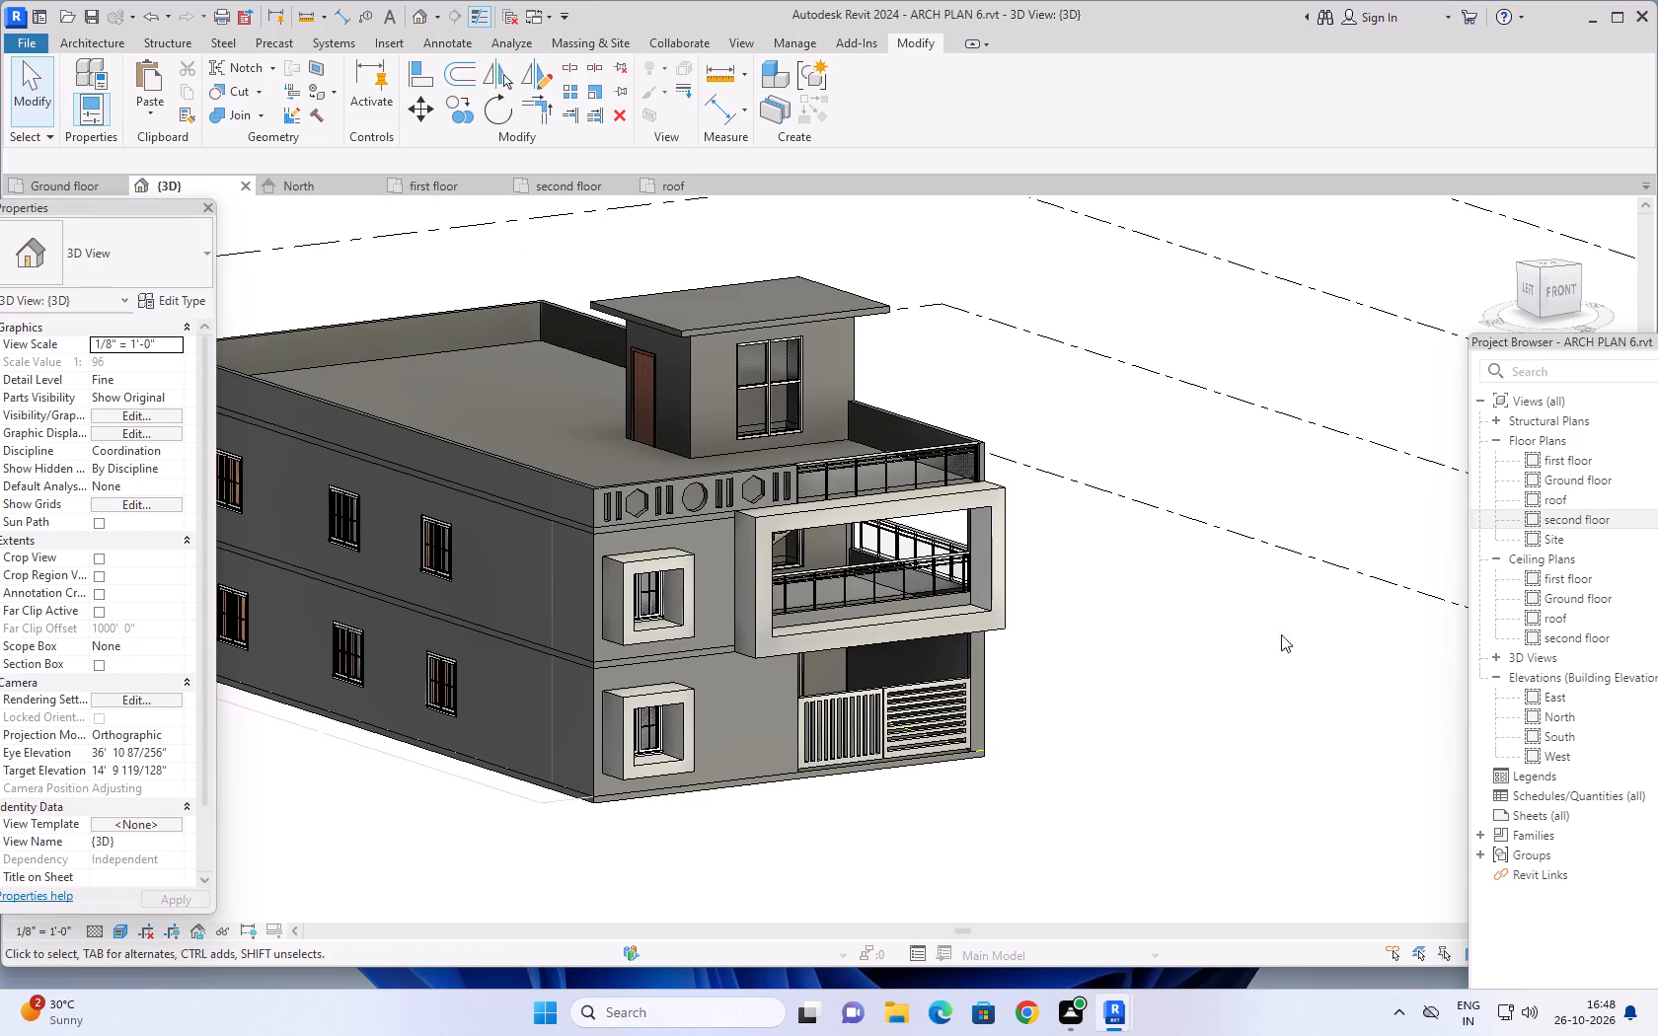
left_click(105, 37)
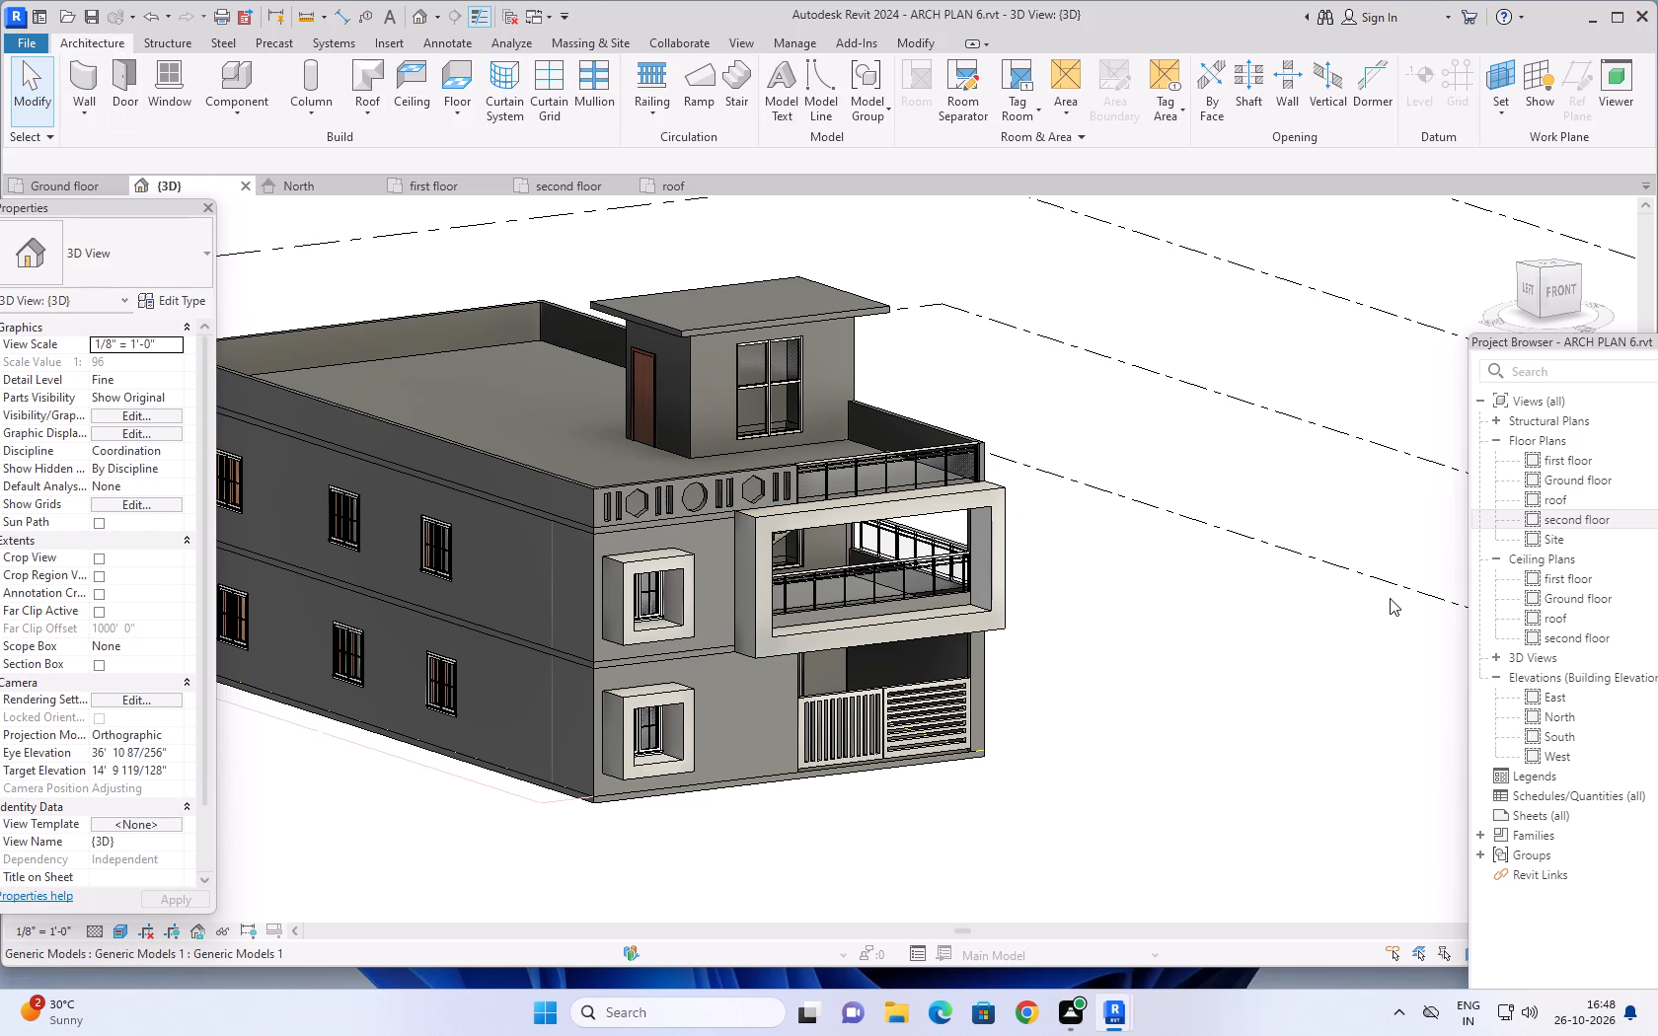
scroll(1261, 683, "down", 2)
middle_click_drag(1304, 668, 1210, 630)
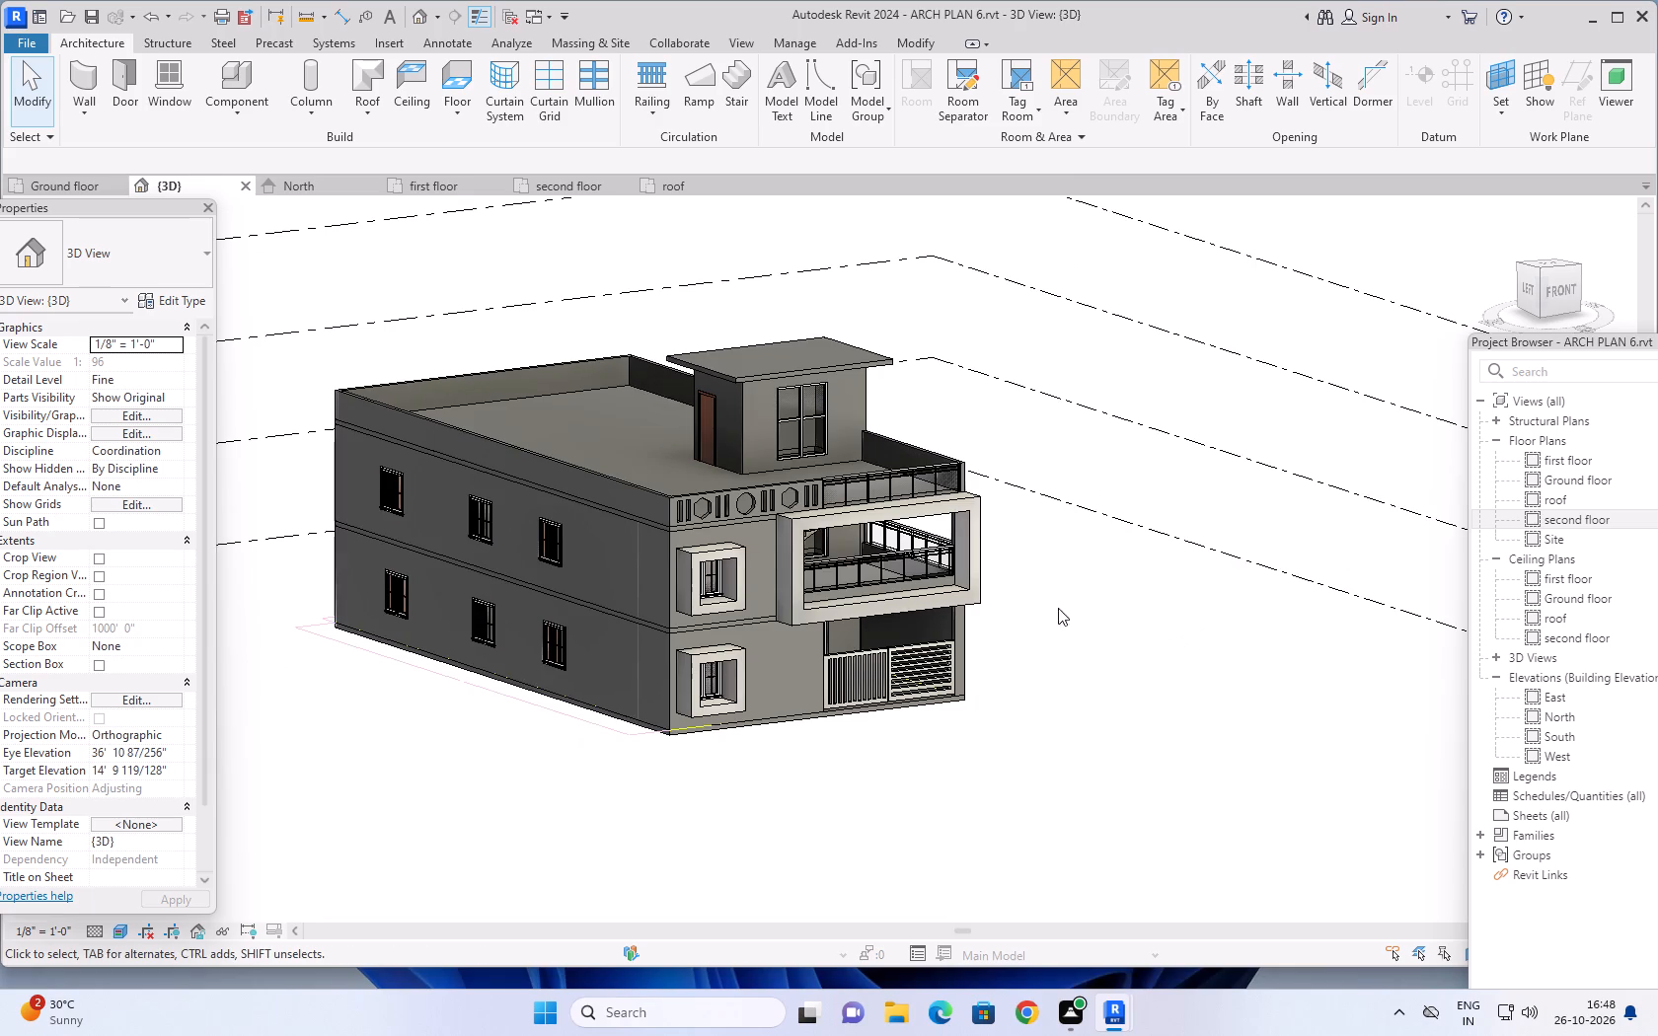
scroll(916, 814, "up", 4)
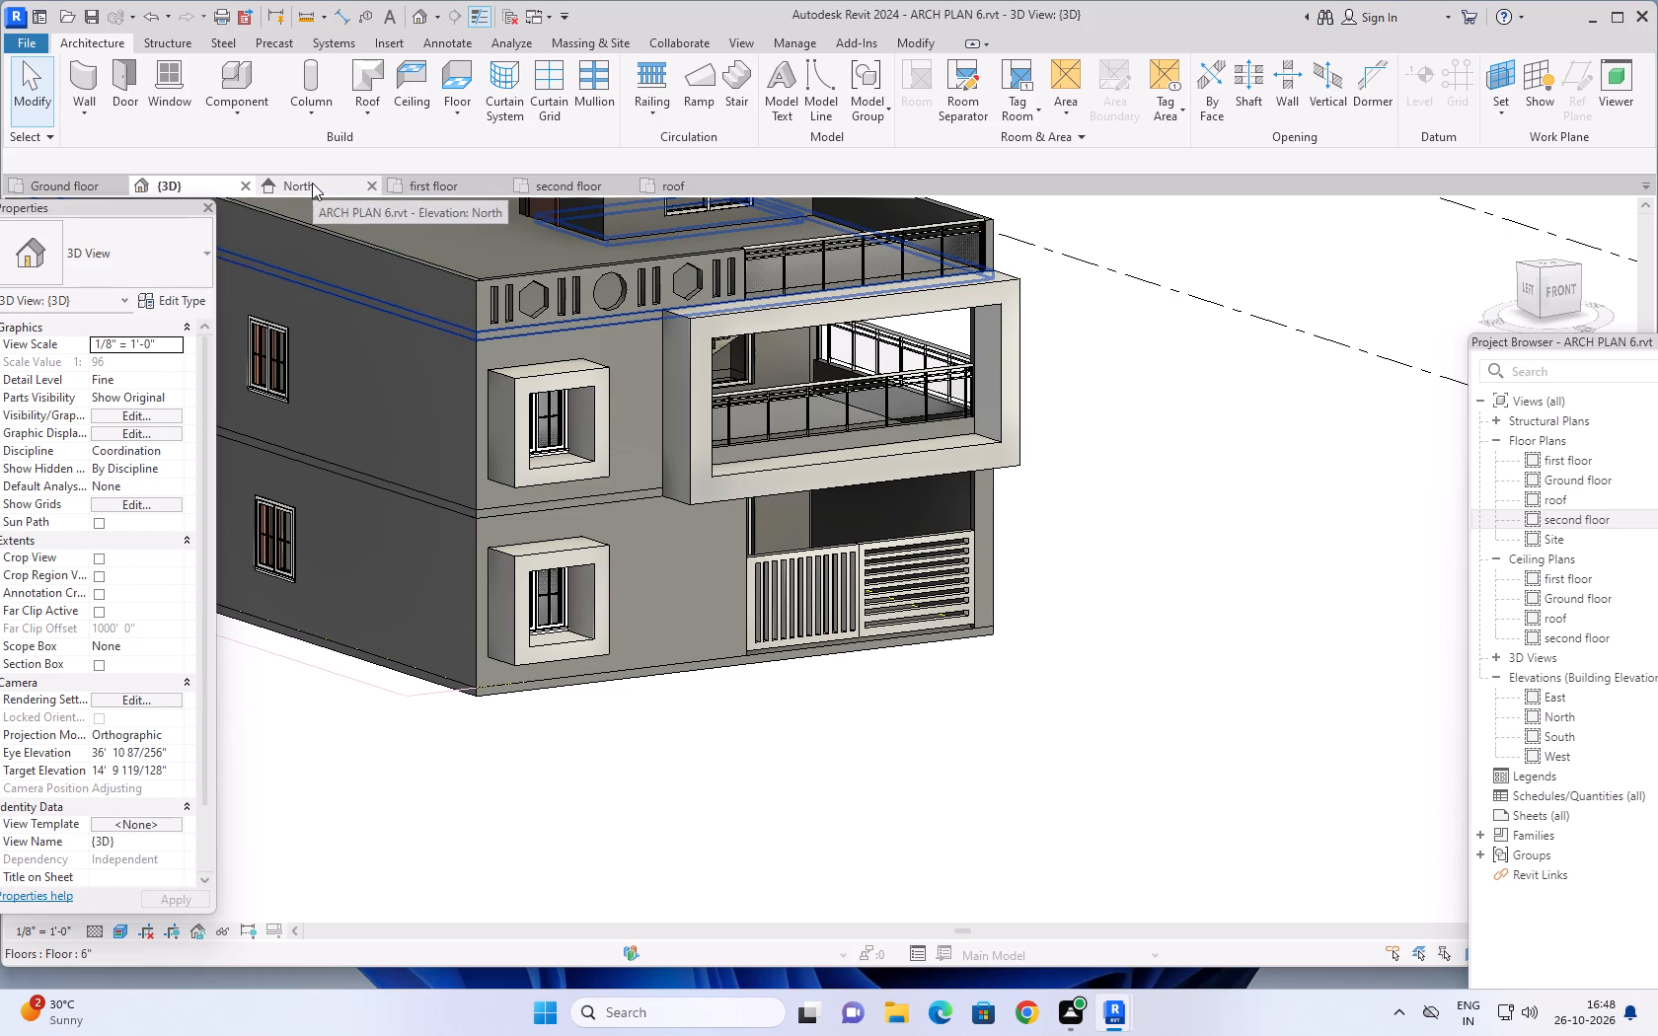
Open the Ground floor plan and look over the parking area and the rooms behind it.
left_click(67, 183)
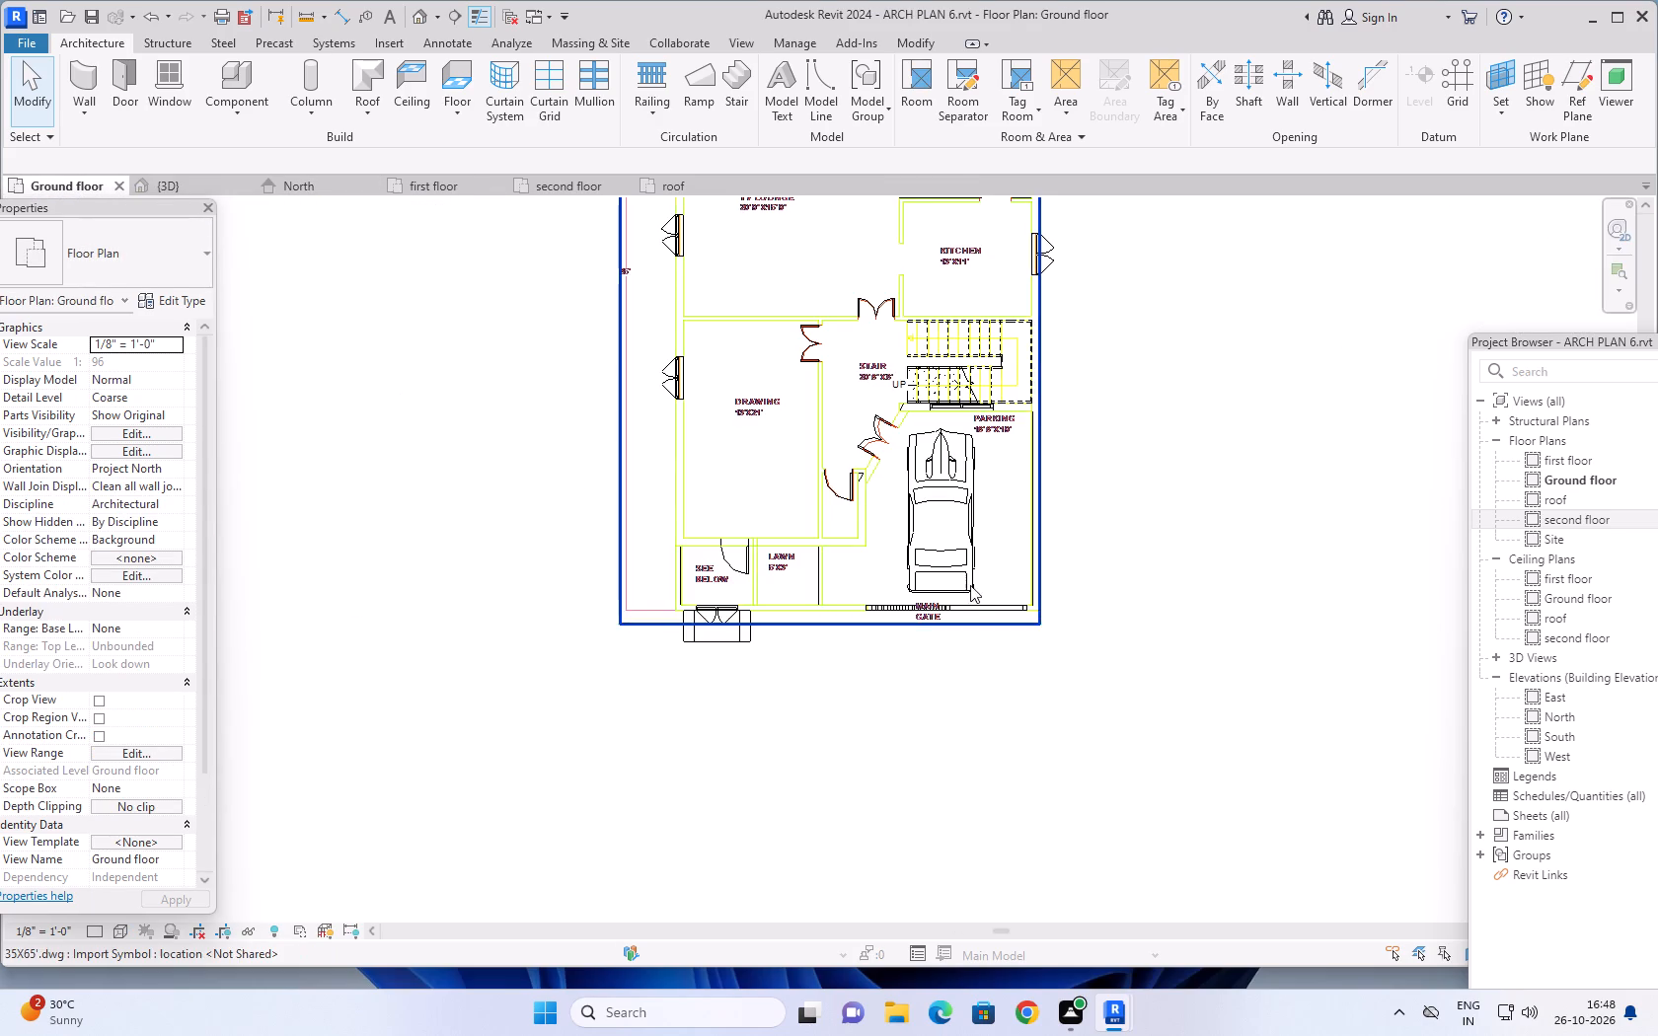
middle_click_drag(1123, 488, 1089, 481)
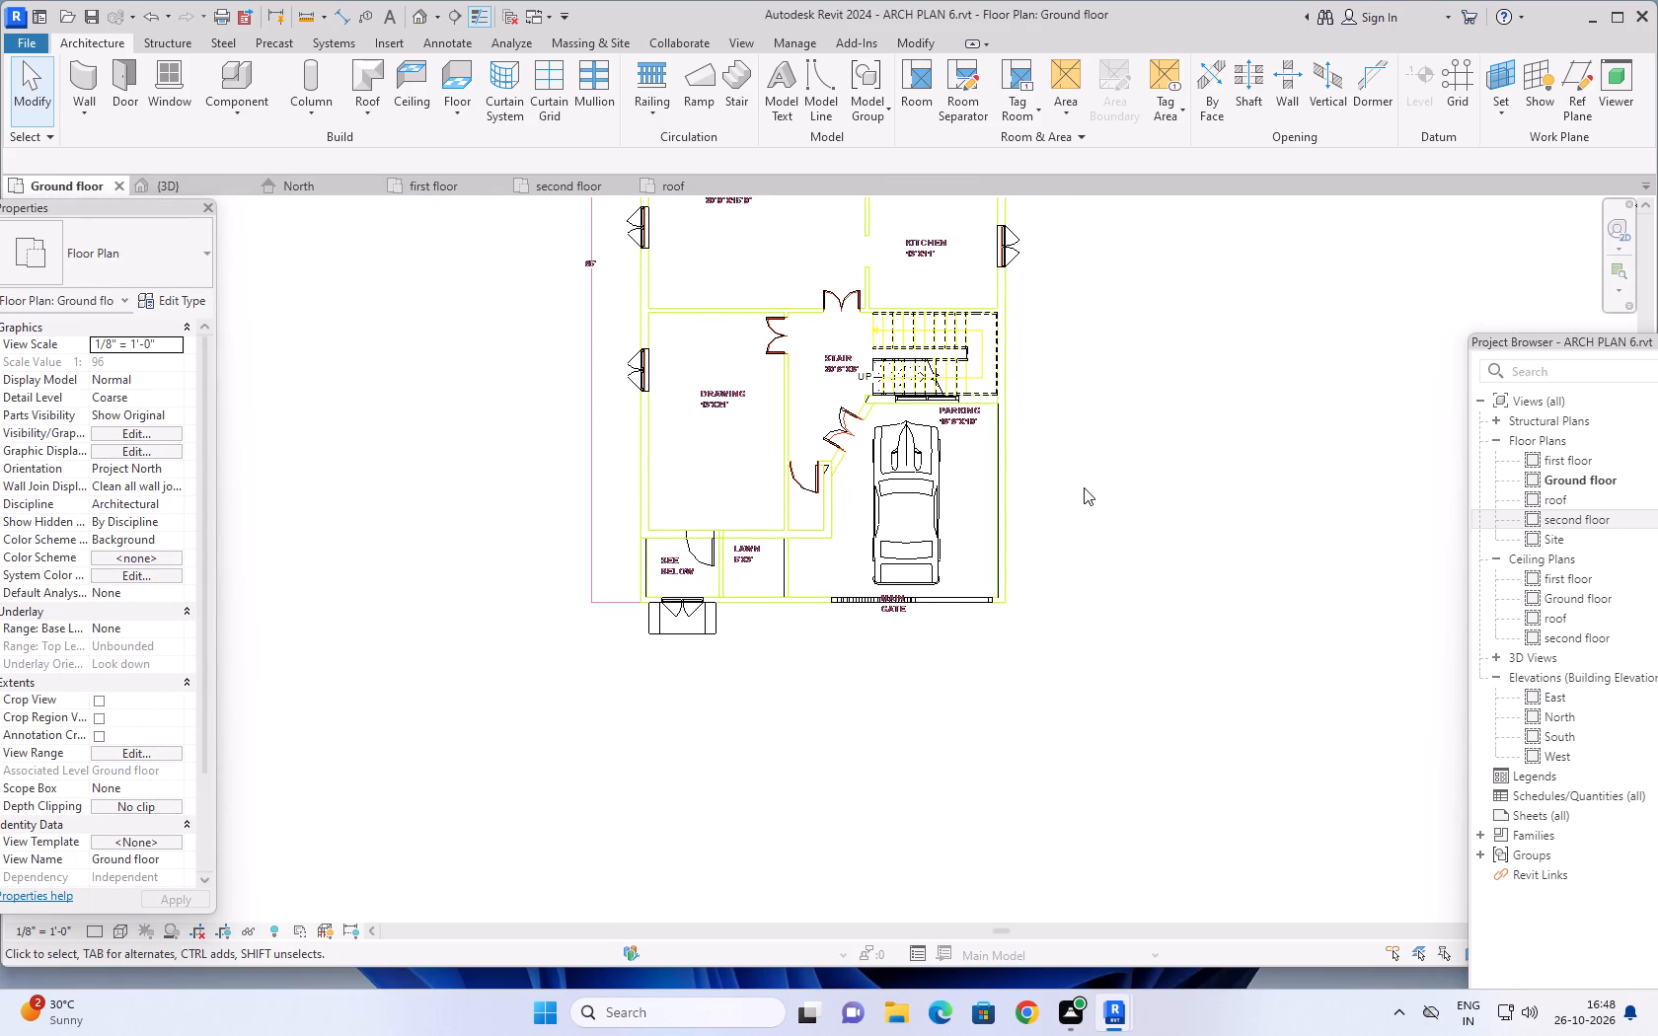
middle_click_drag(1109, 480, 1098, 489)
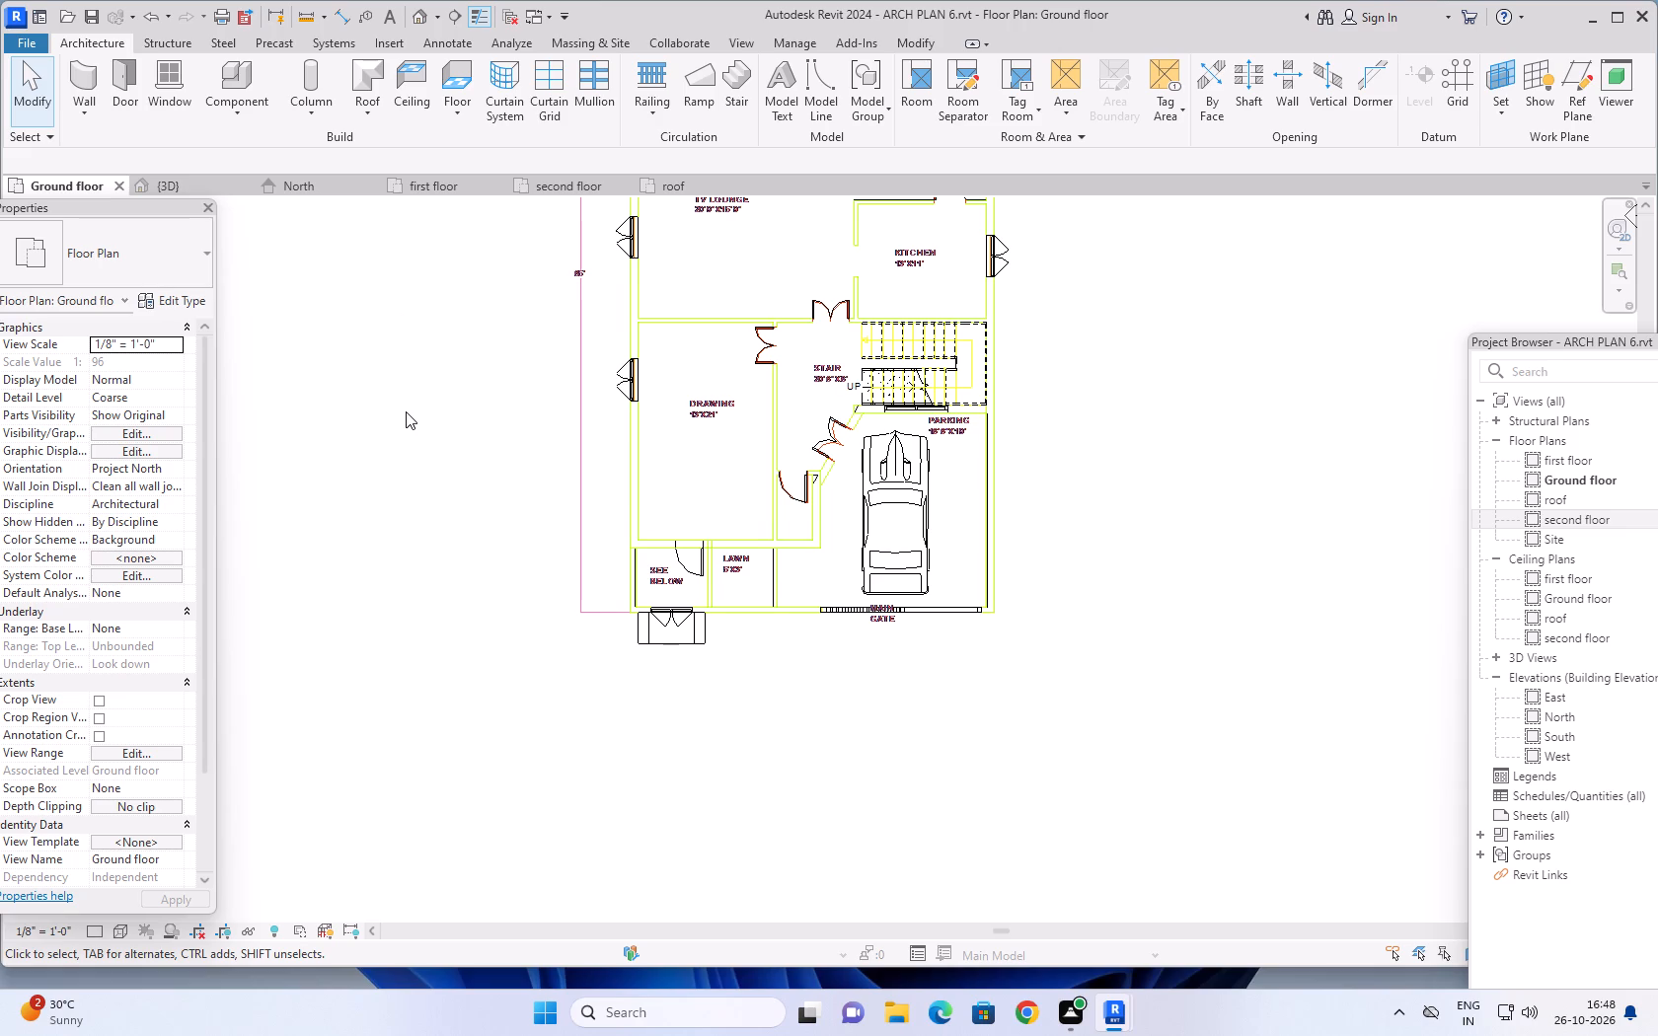
scroll(1137, 520, "down", 1)
scroll(1146, 410, "down", 1)
middle_click_drag(1146, 410, 1067, 555)
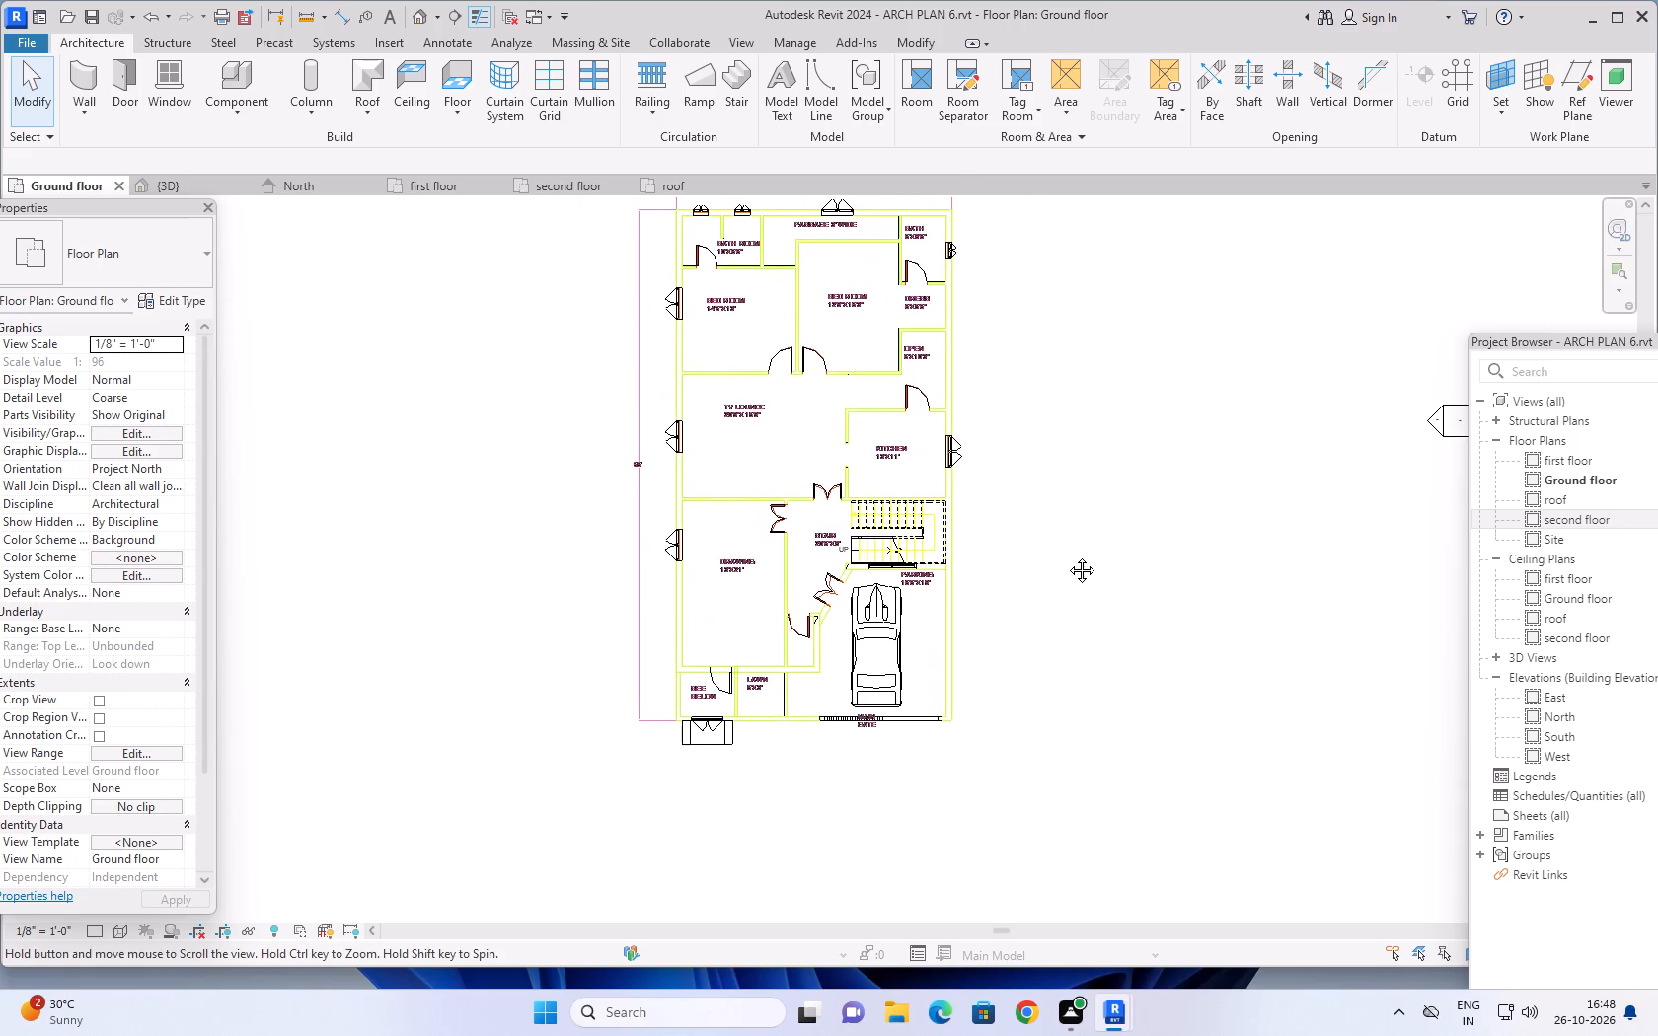
middle_click_drag(1067, 555, 1017, 596)
middle_click_drag(1009, 571, 995, 510)
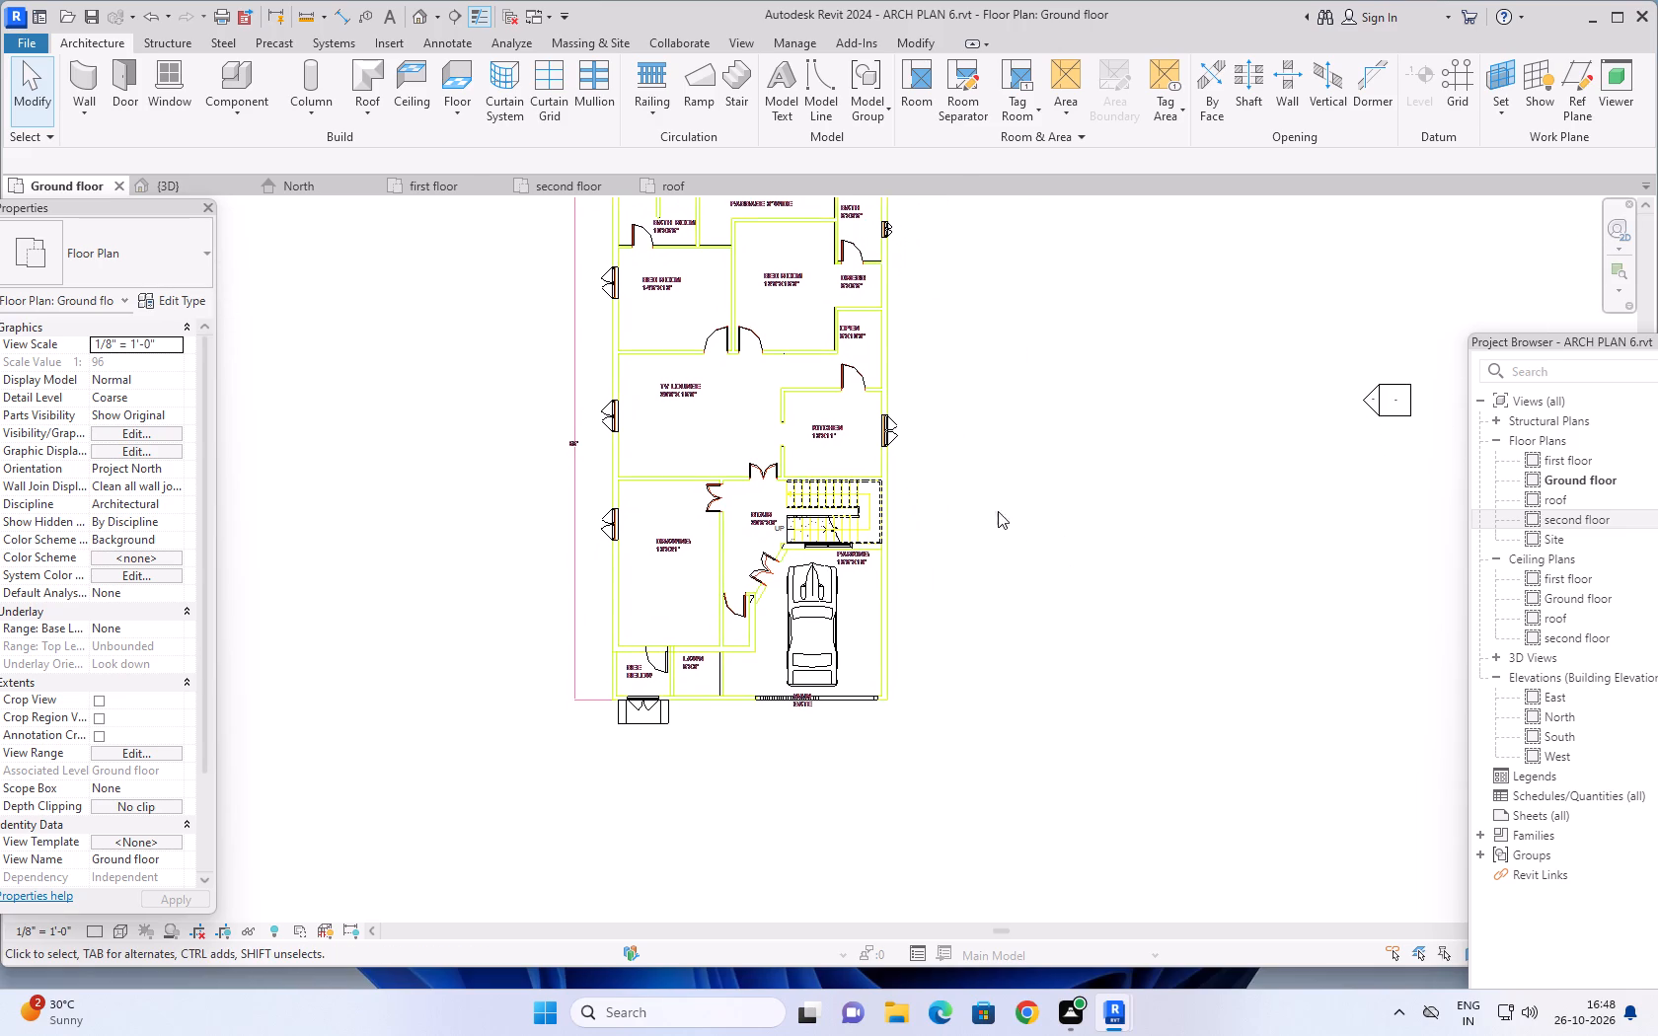
Switch to Chrome, search for "car jpg image for revit family free download" and open Measured Survey PRO's Revit vehicle families page.
left_click(1030, 1014)
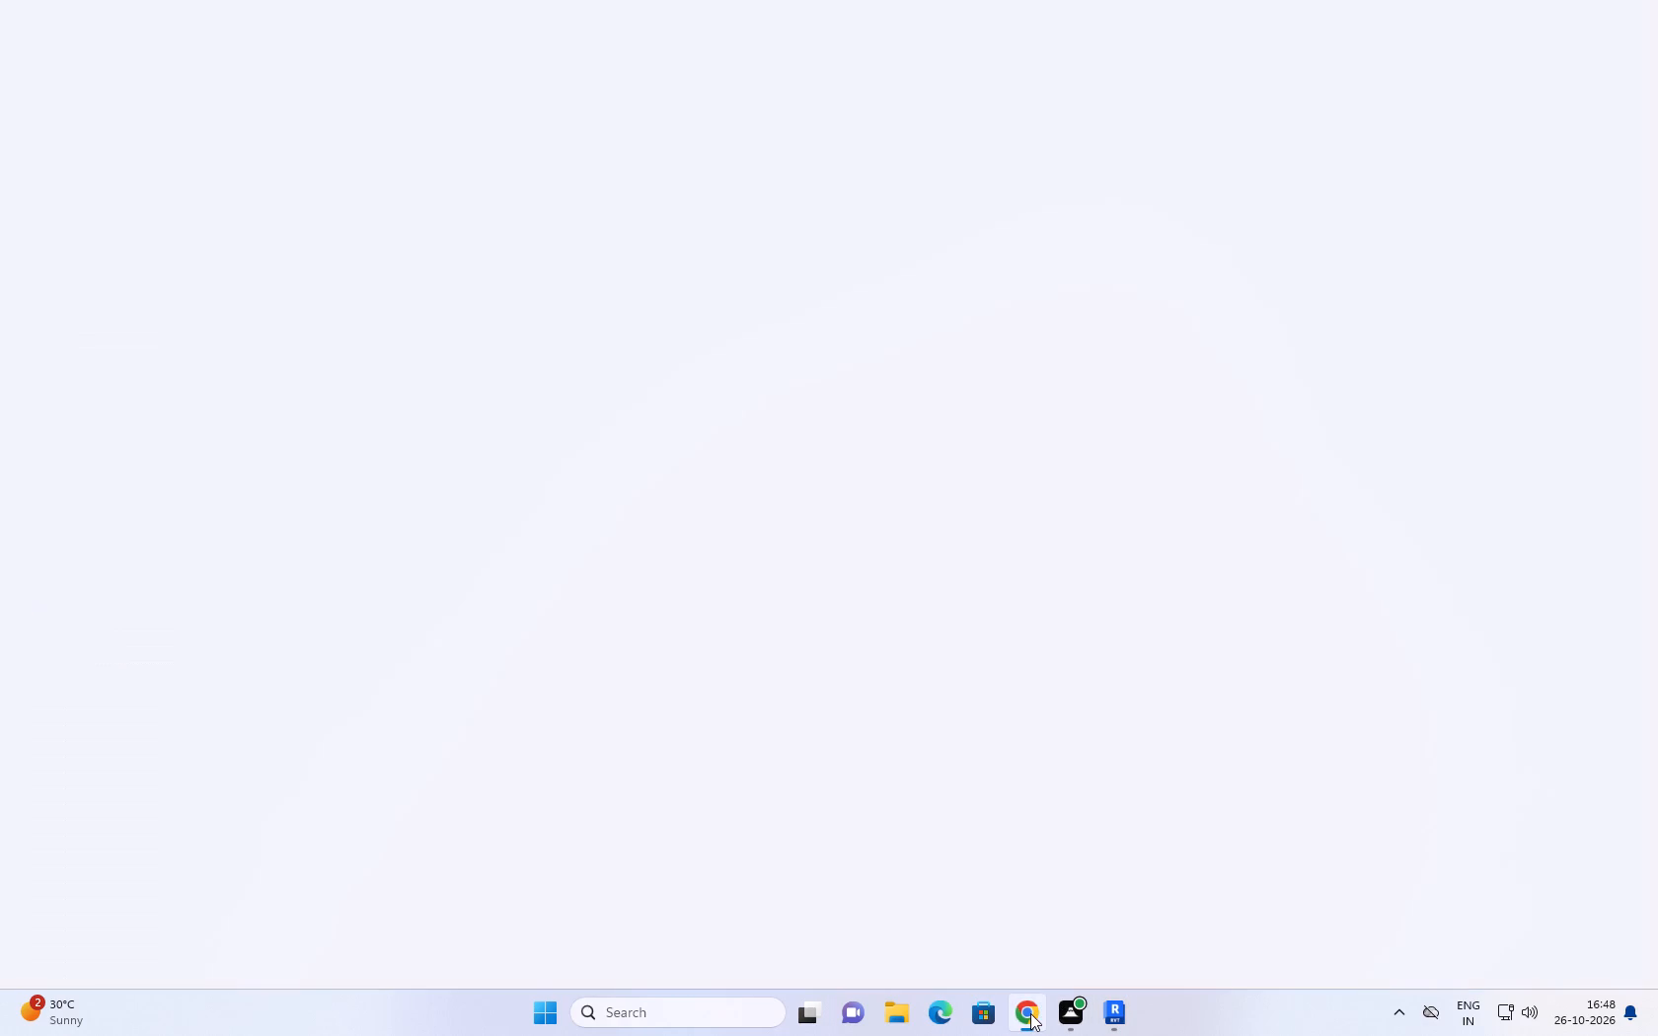
left_click(677, 366)
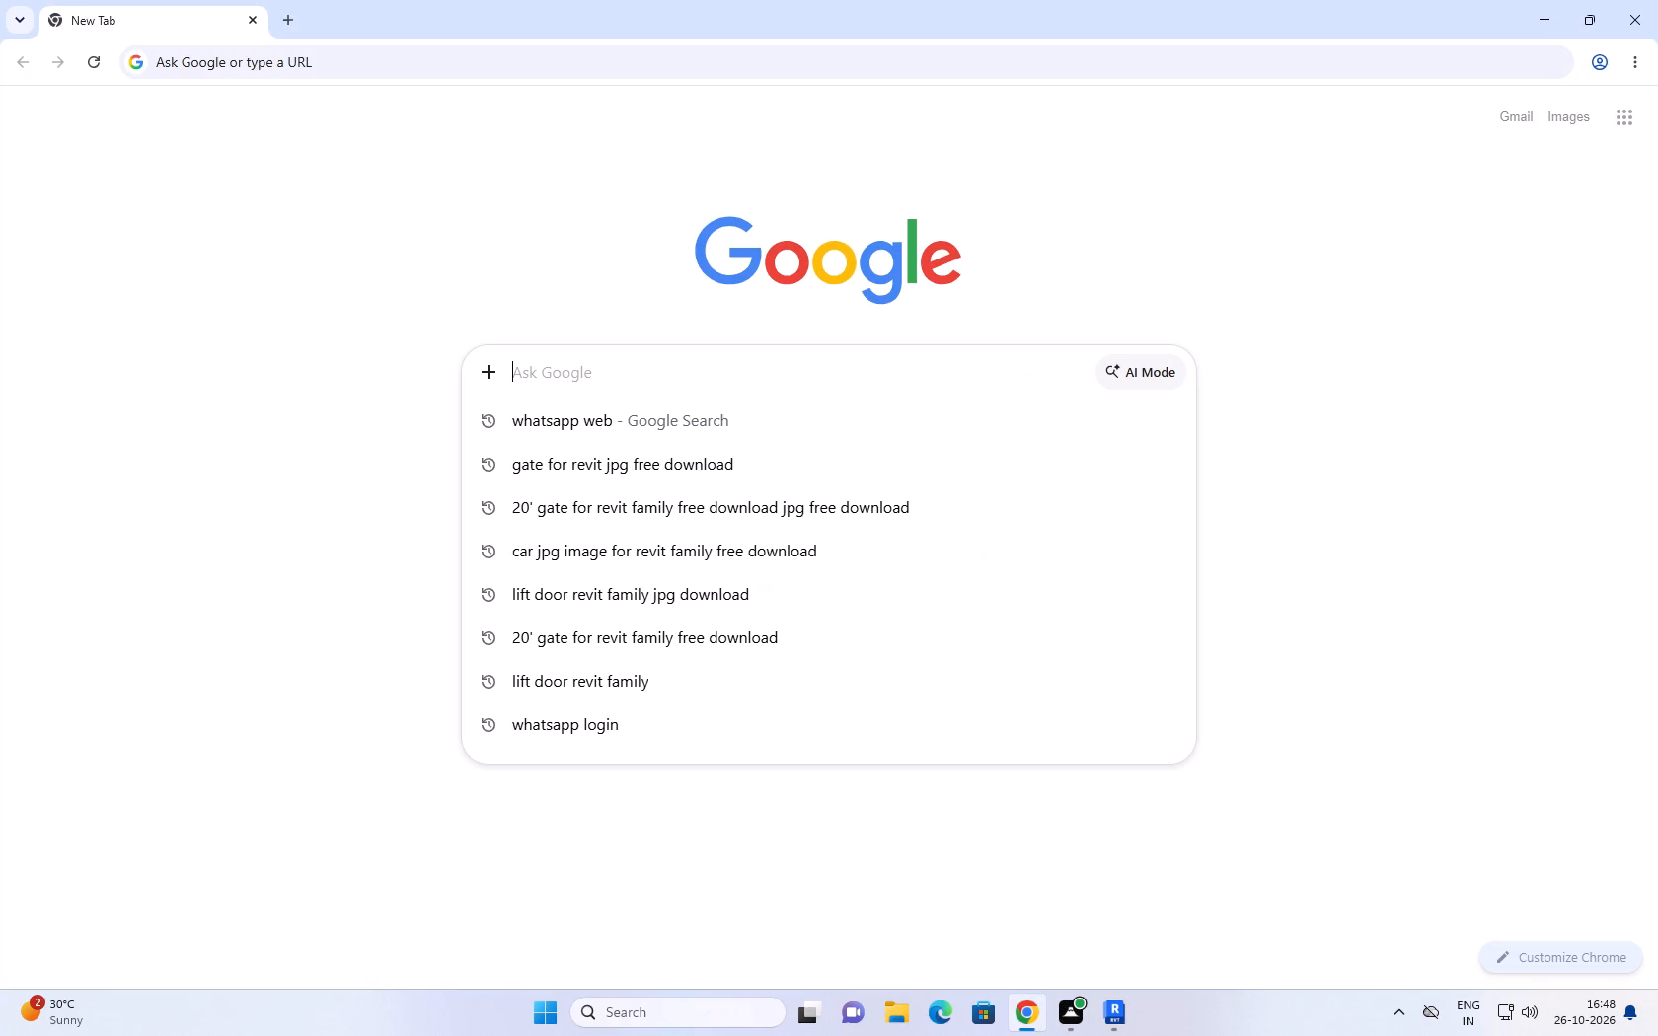
left_click(680, 562)
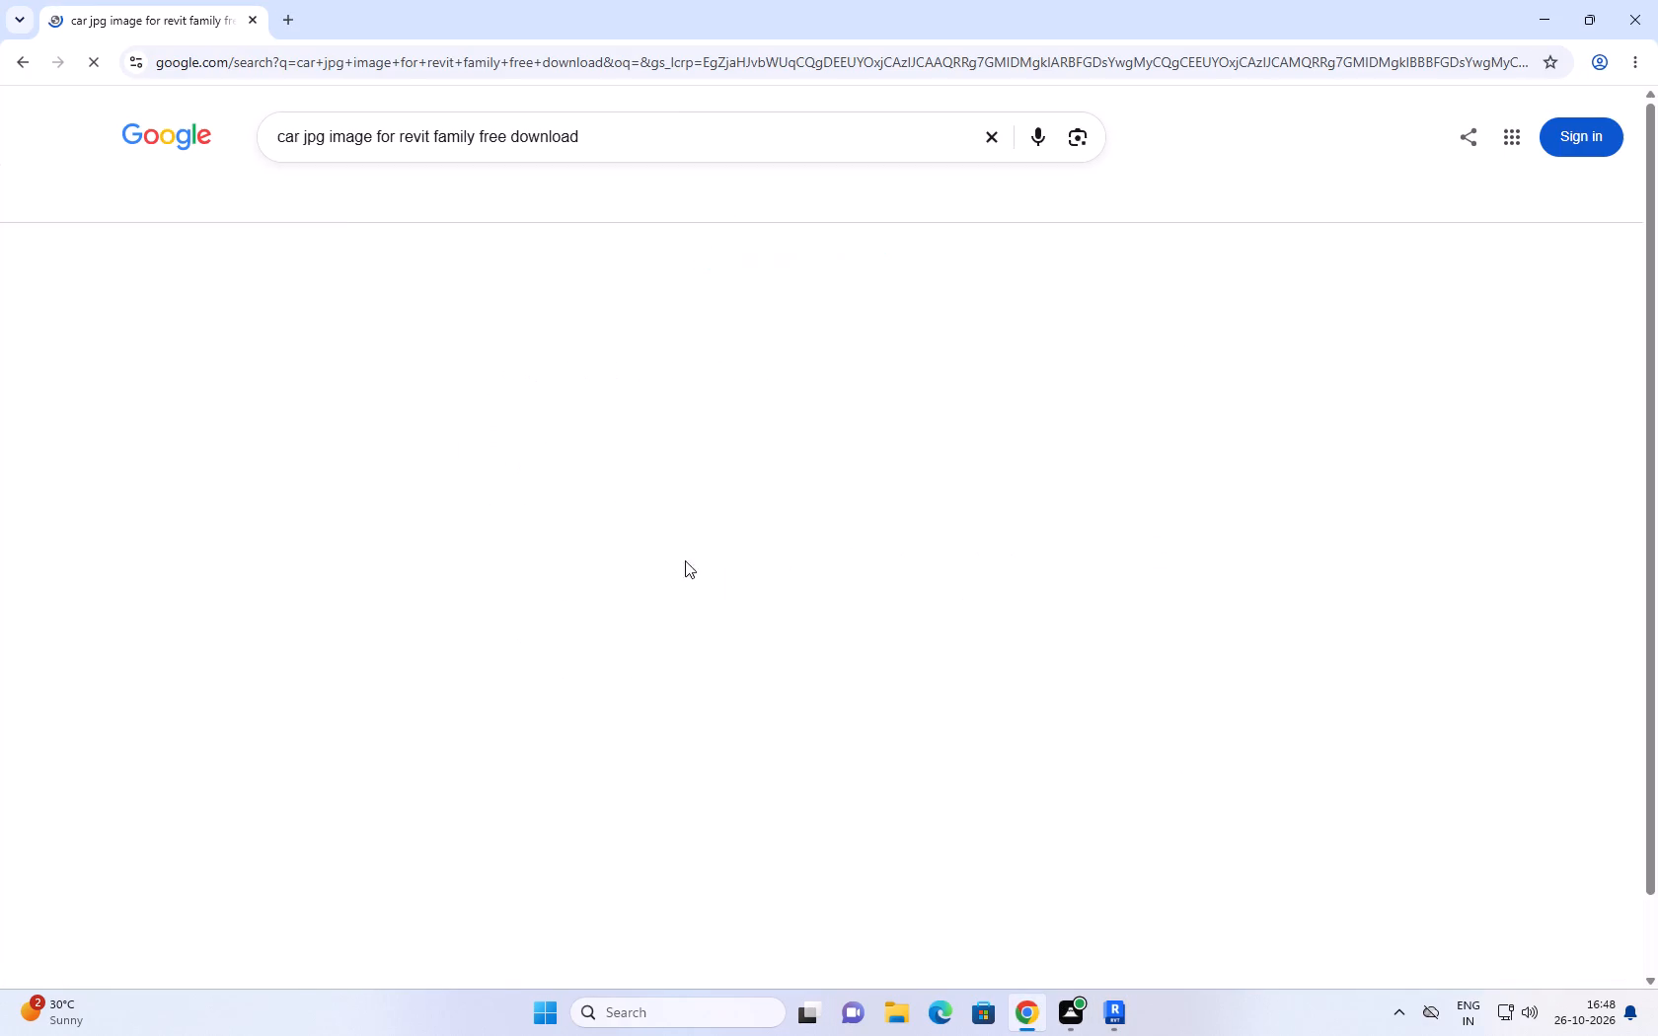
left_click(636, 311)
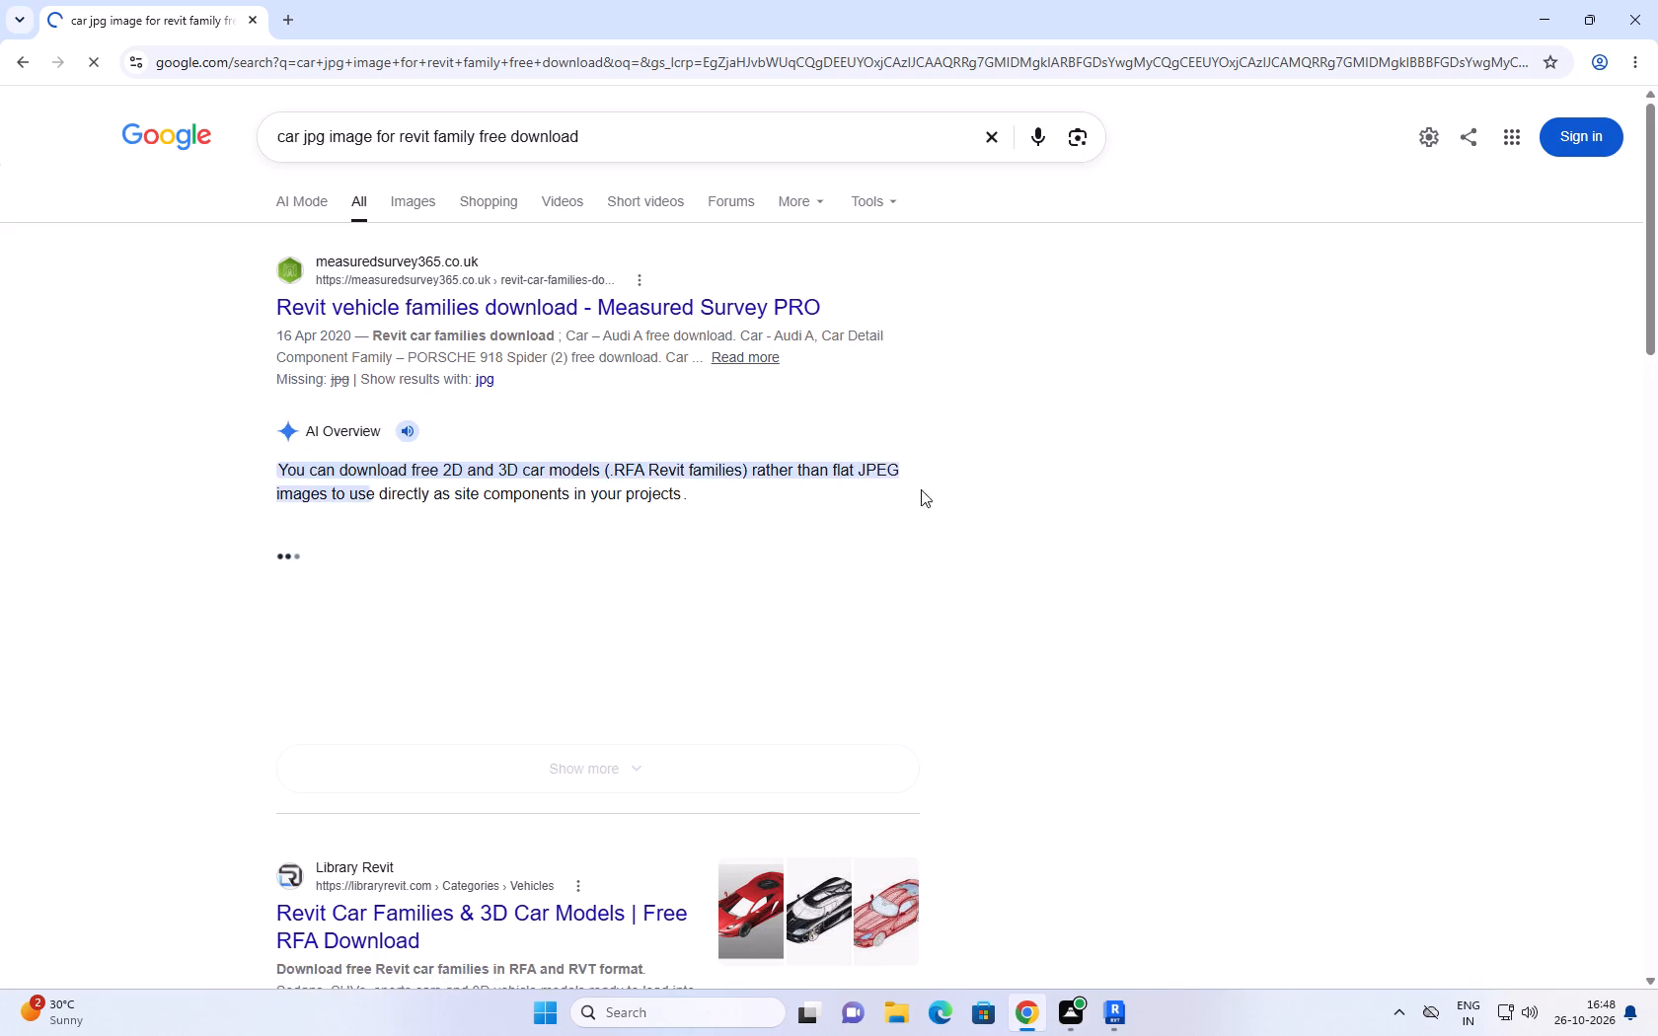
Browse the free car families and download the BMW Z4 Convertible – Car Automobile Vehicle family.
scroll(842, 618, "down", 5)
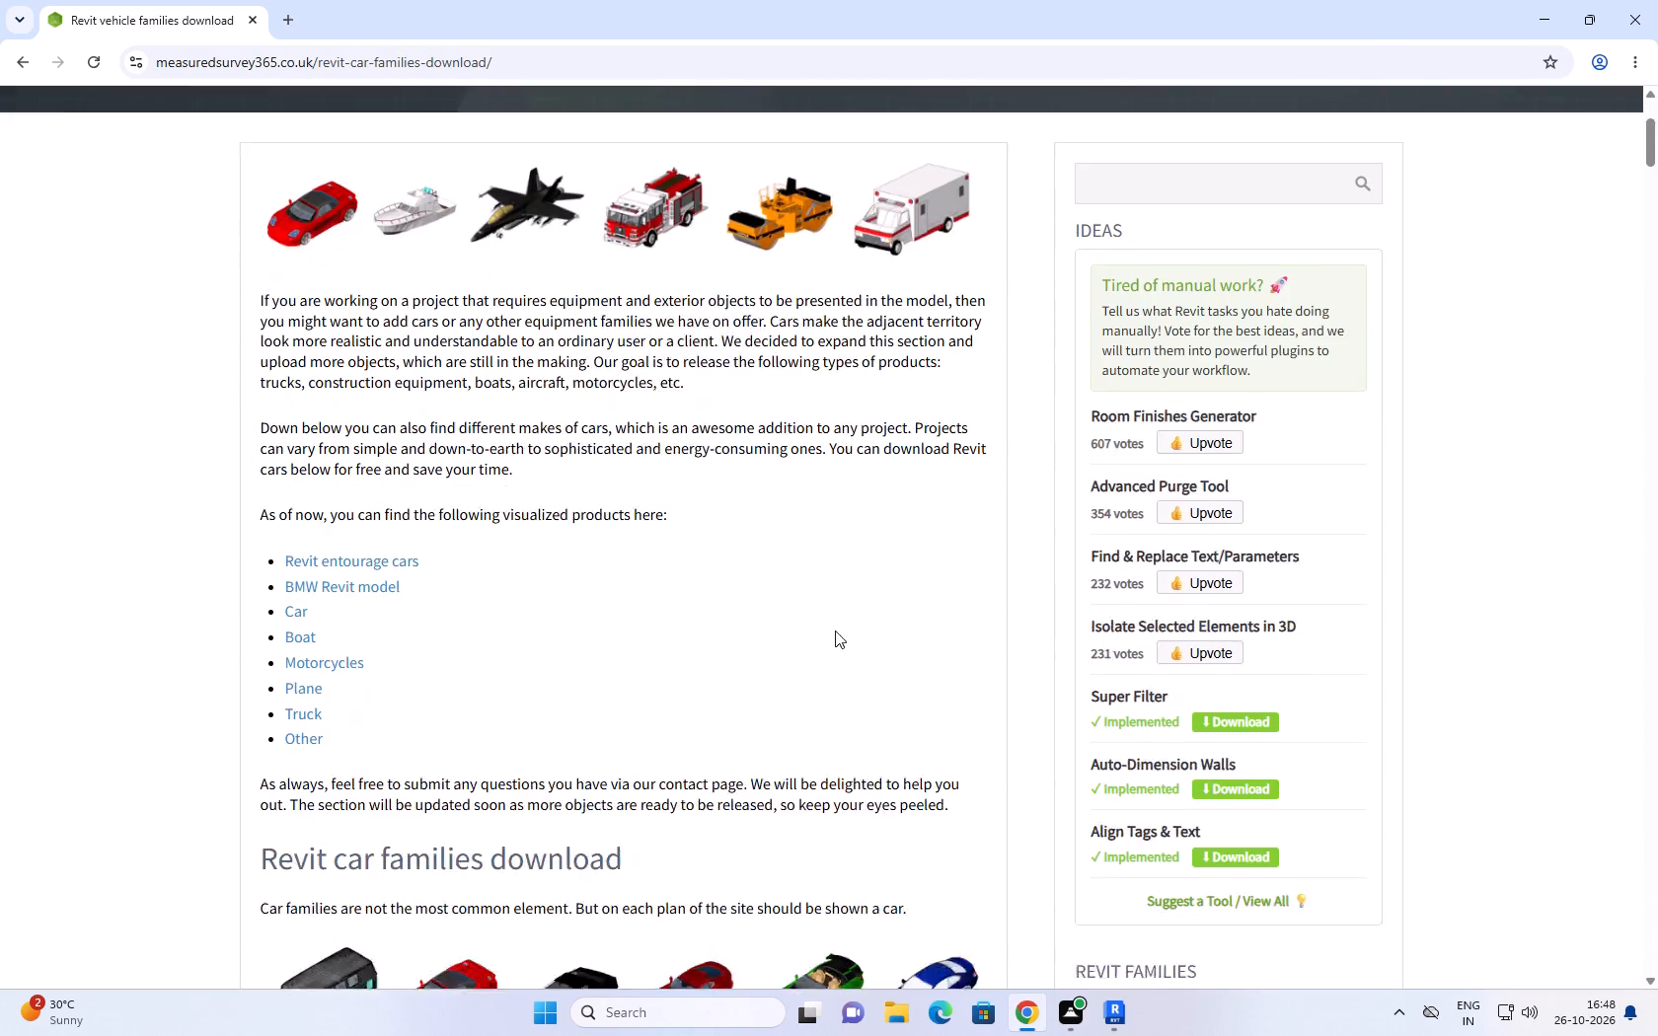
scroll(835, 630, "down", 8)
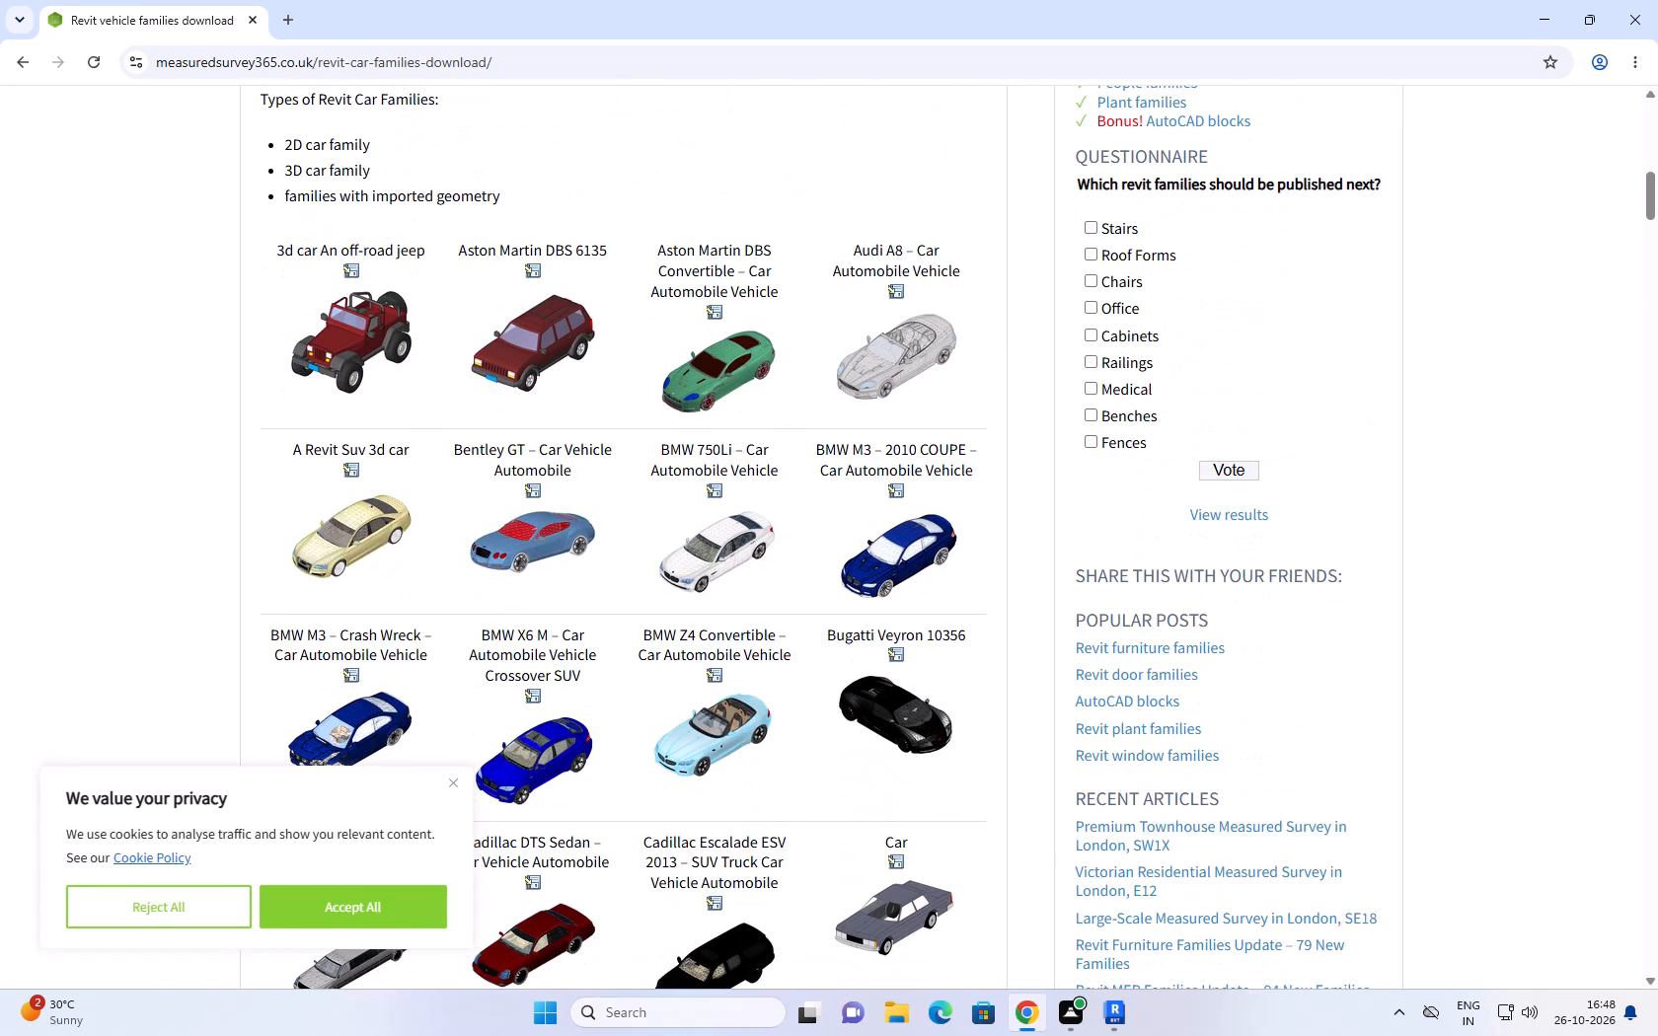
scroll(800, 549, "down", 2)
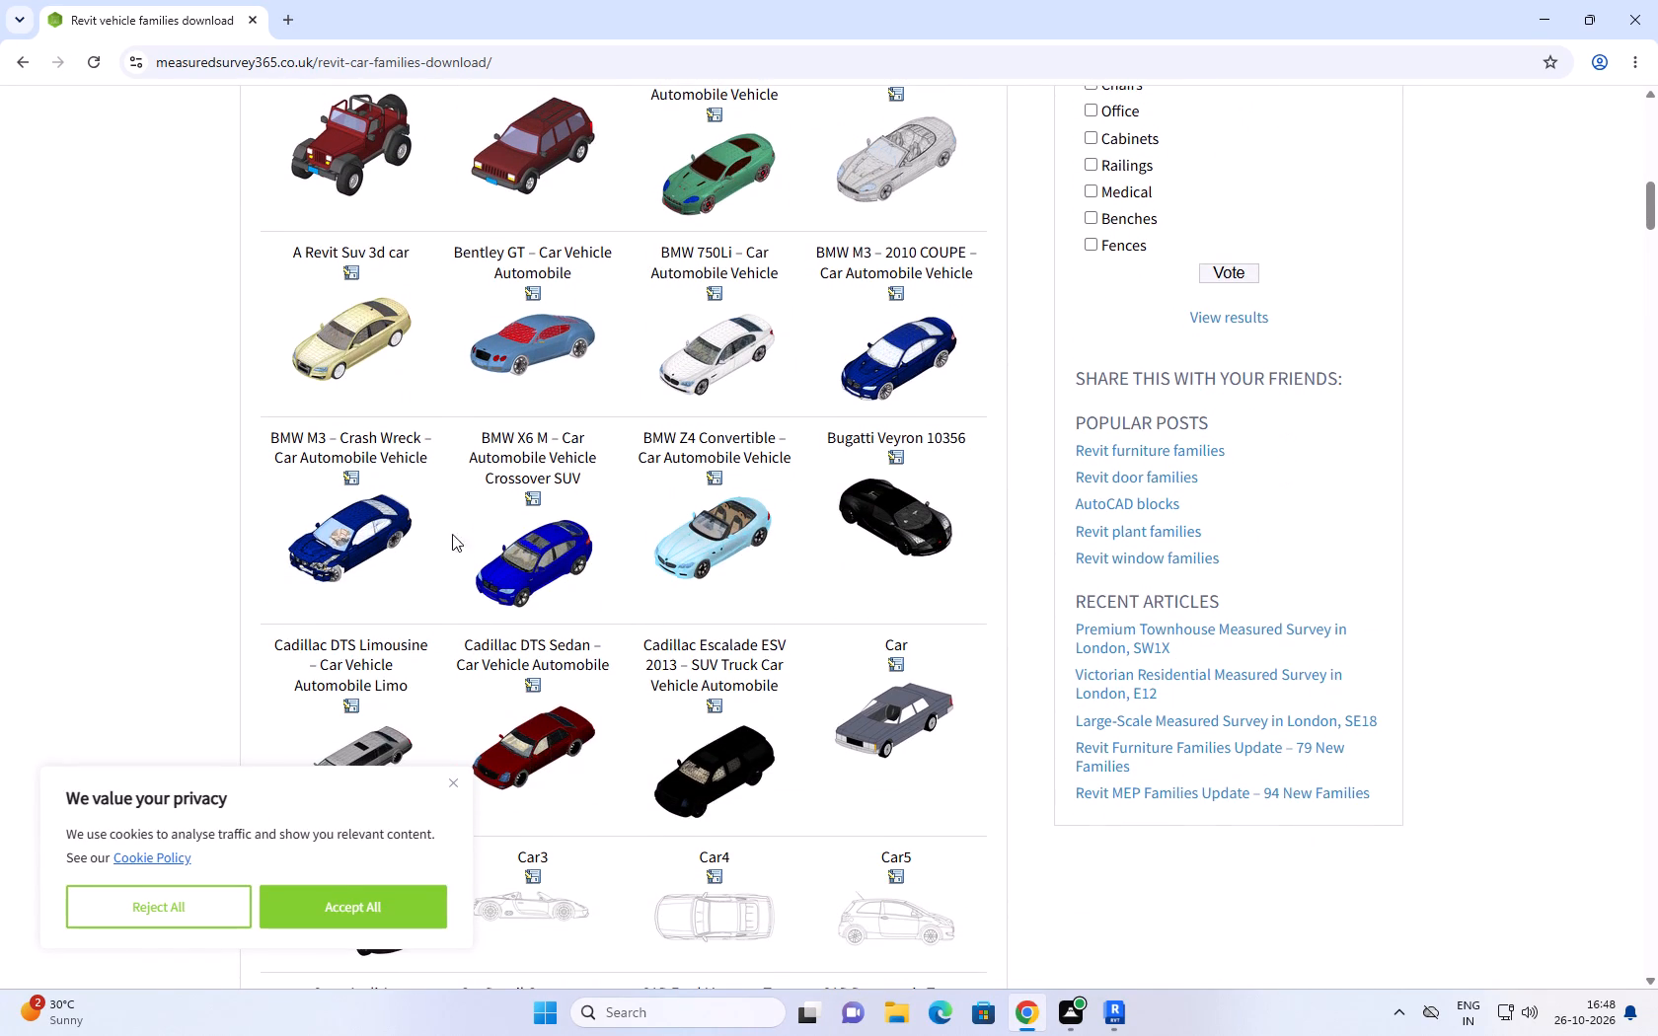
scroll(554, 515, "down", 1)
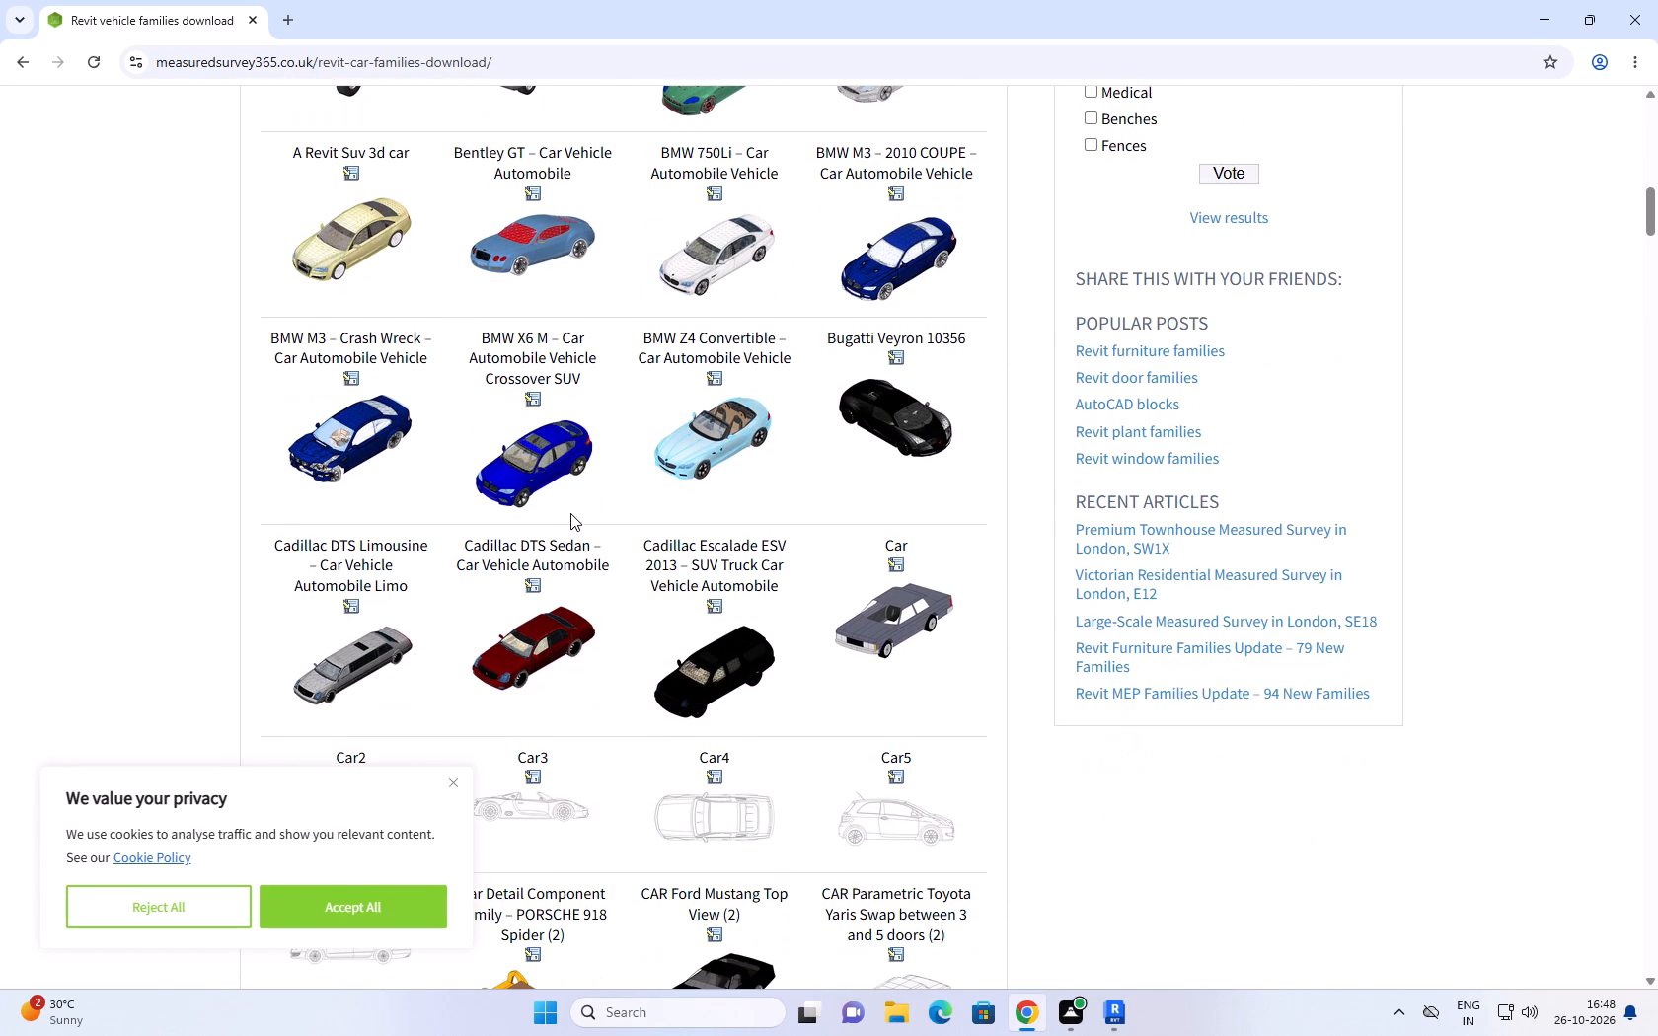
scroll(572, 512, "down", 1)
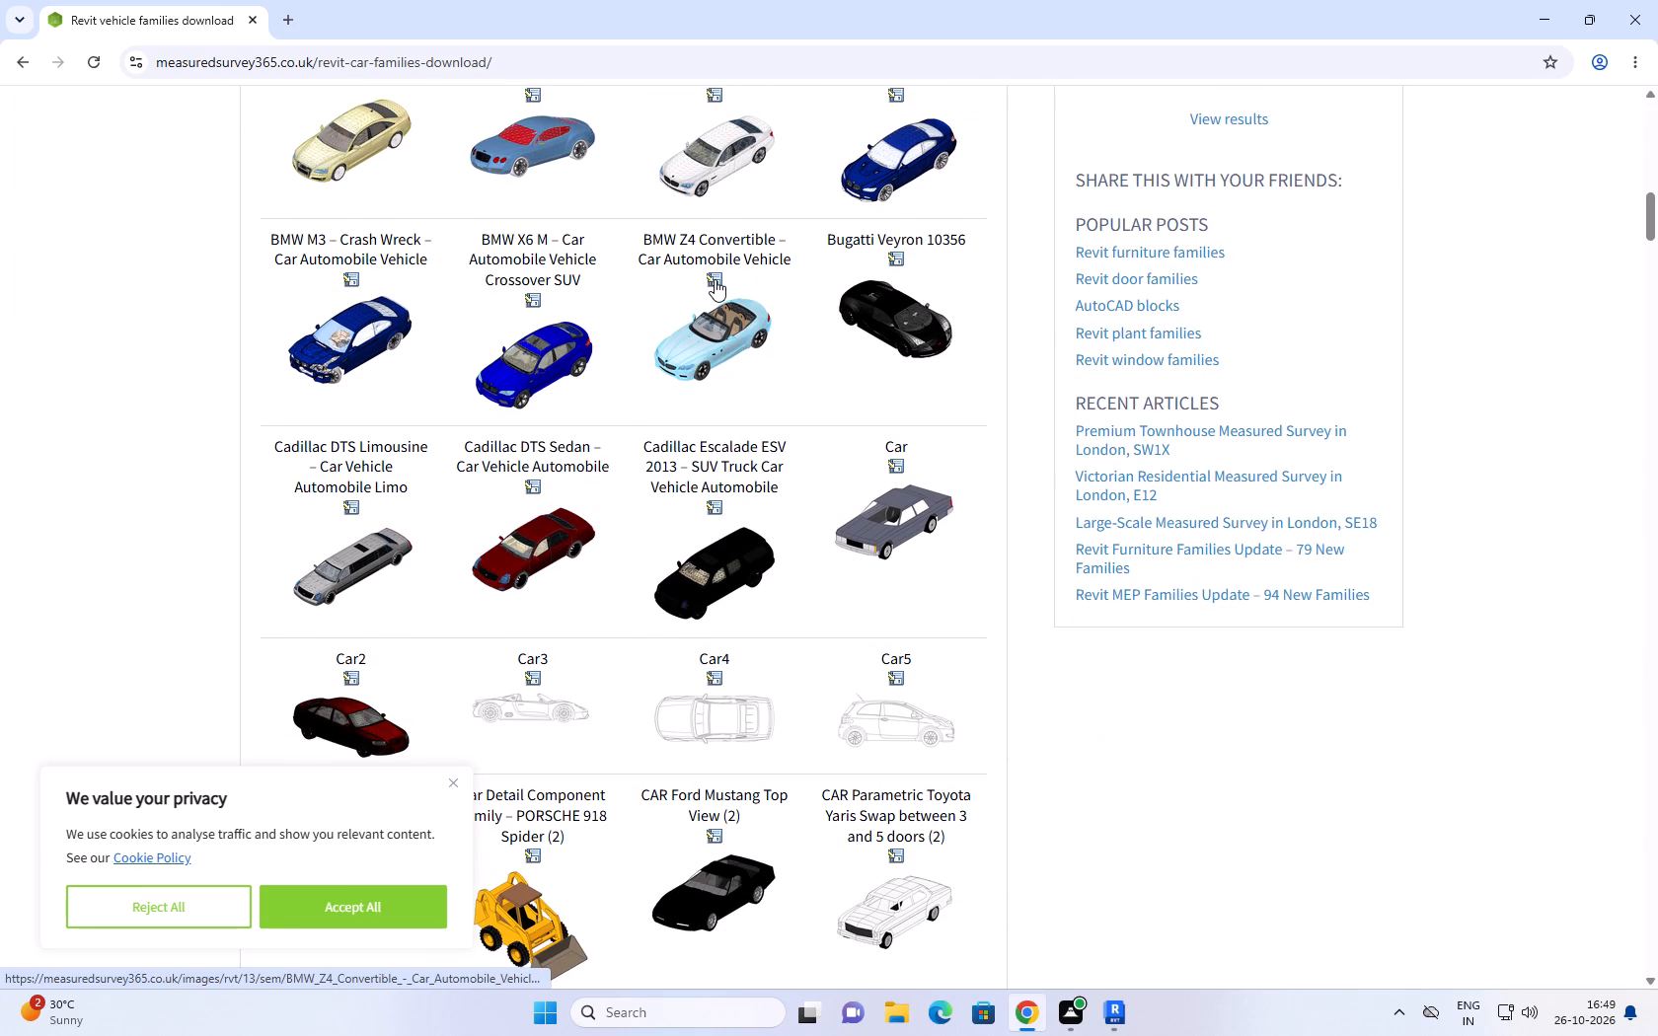
left_click(715, 279)
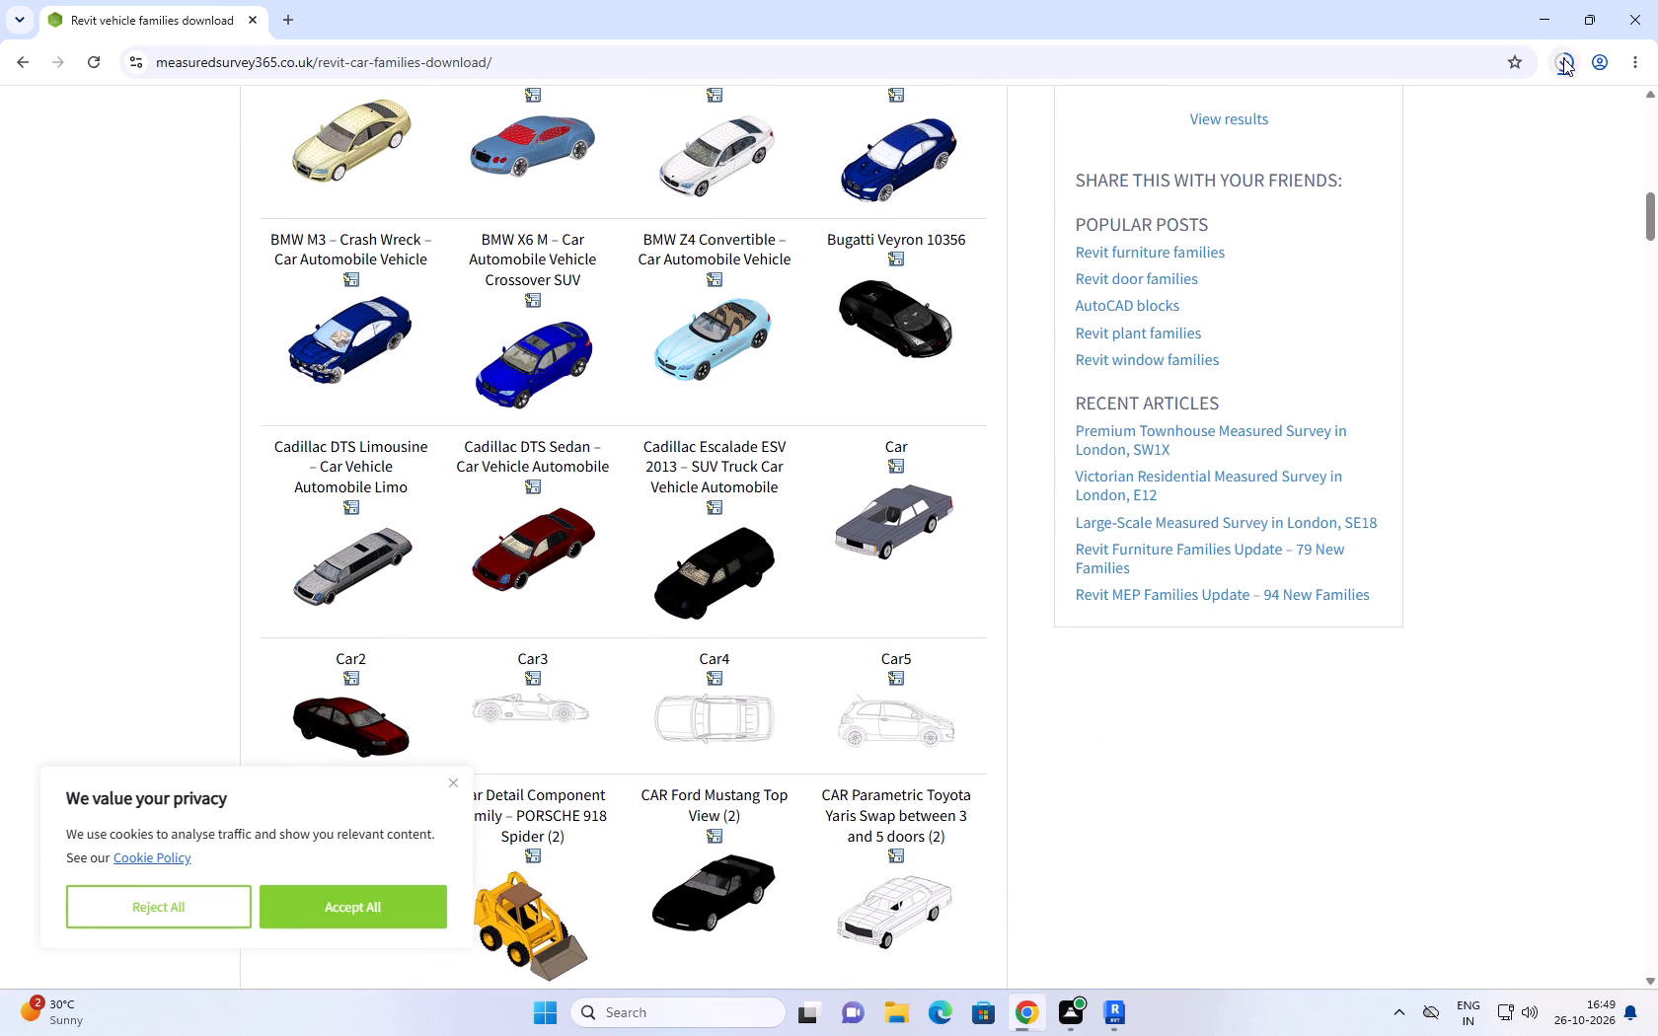
Open the downloaded BMW Z4 Convertible family file in Revit and upgrade its model to Revit 2024.
left_click(1563, 58)
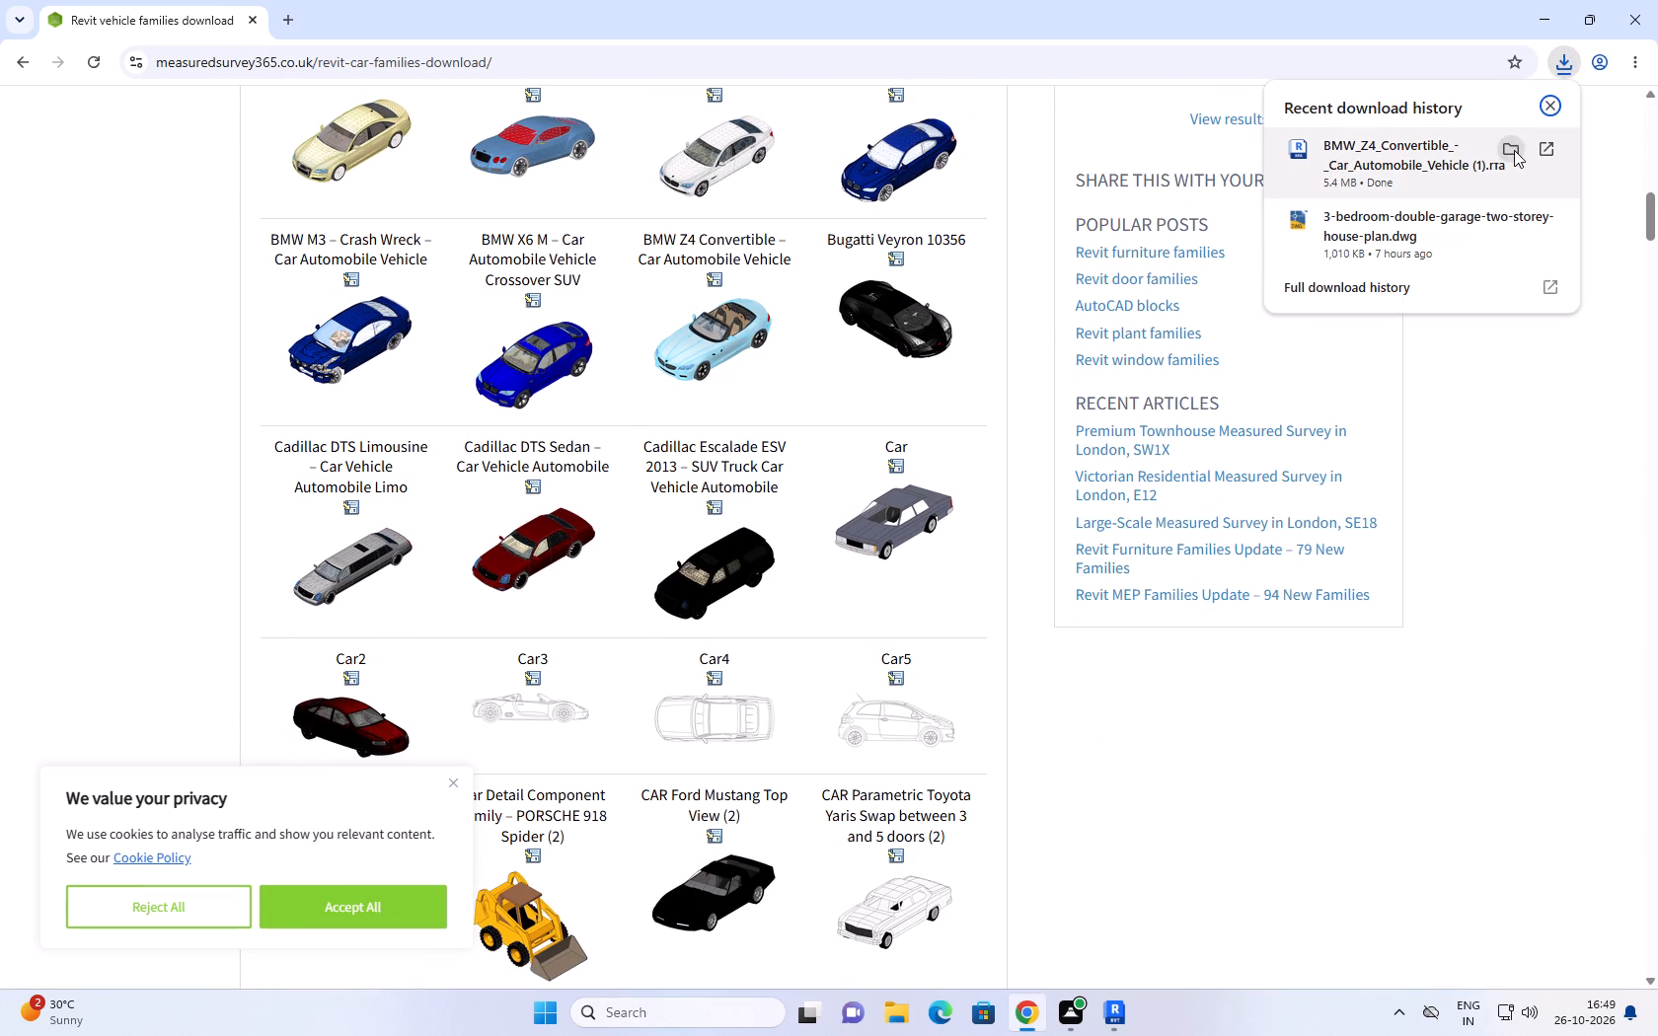
left_click(1546, 144)
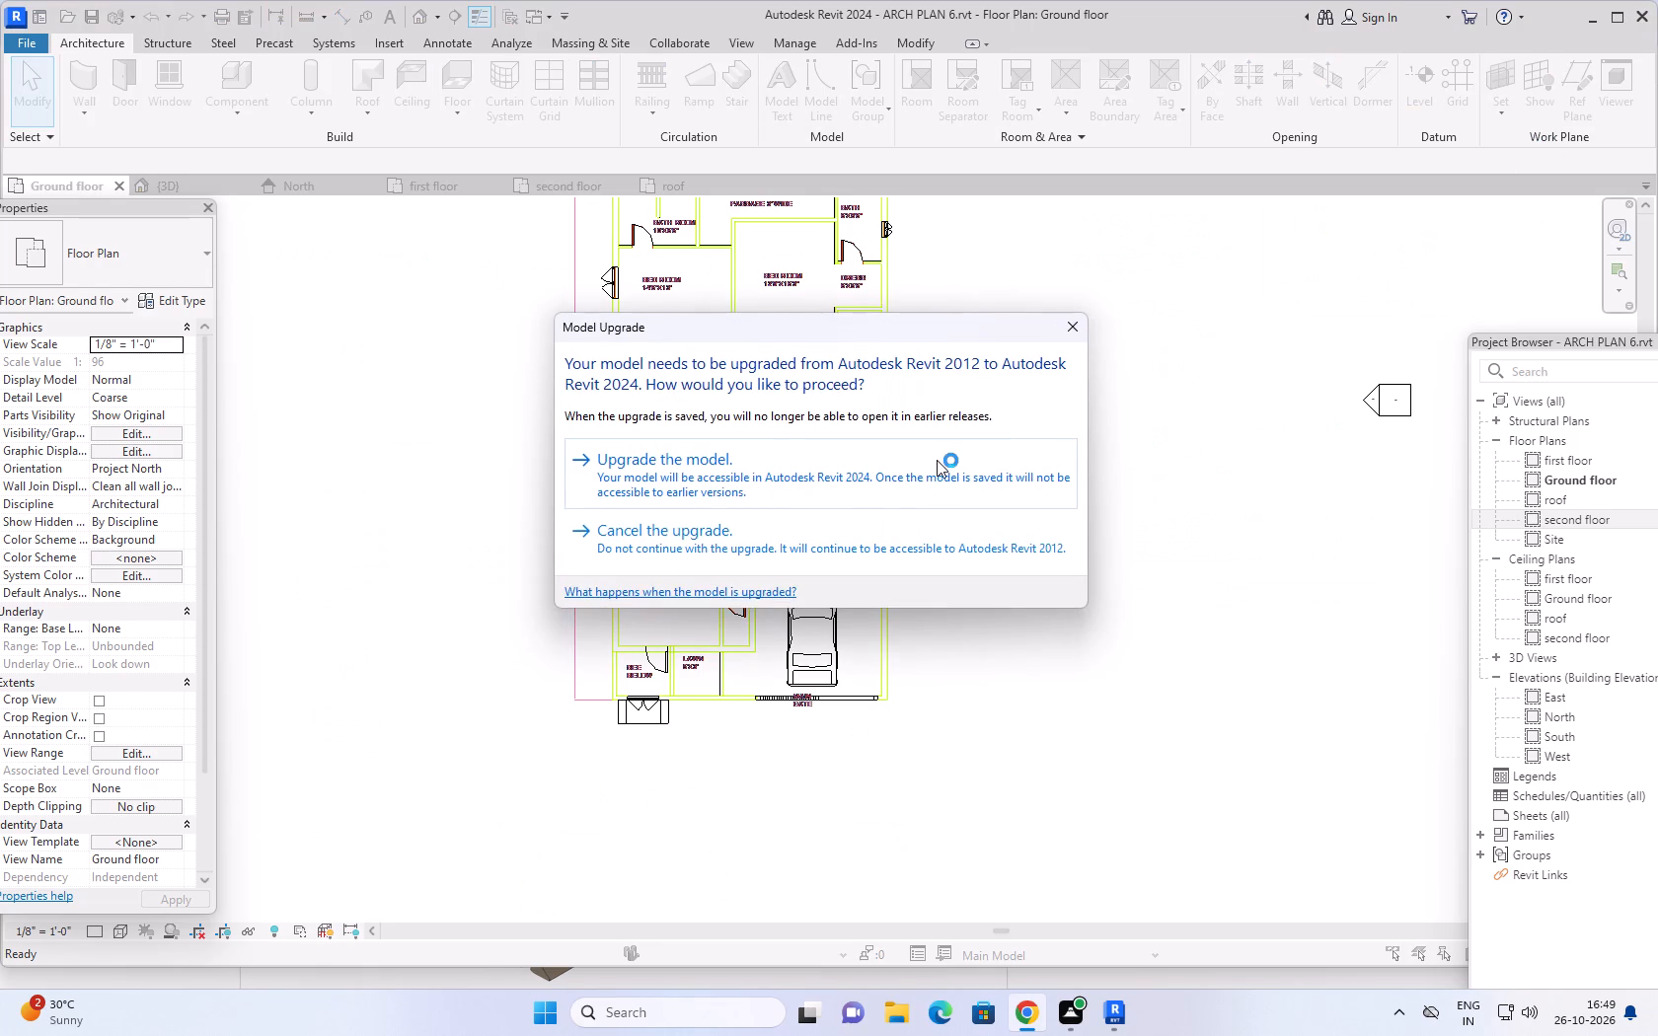
left_click(931, 463)
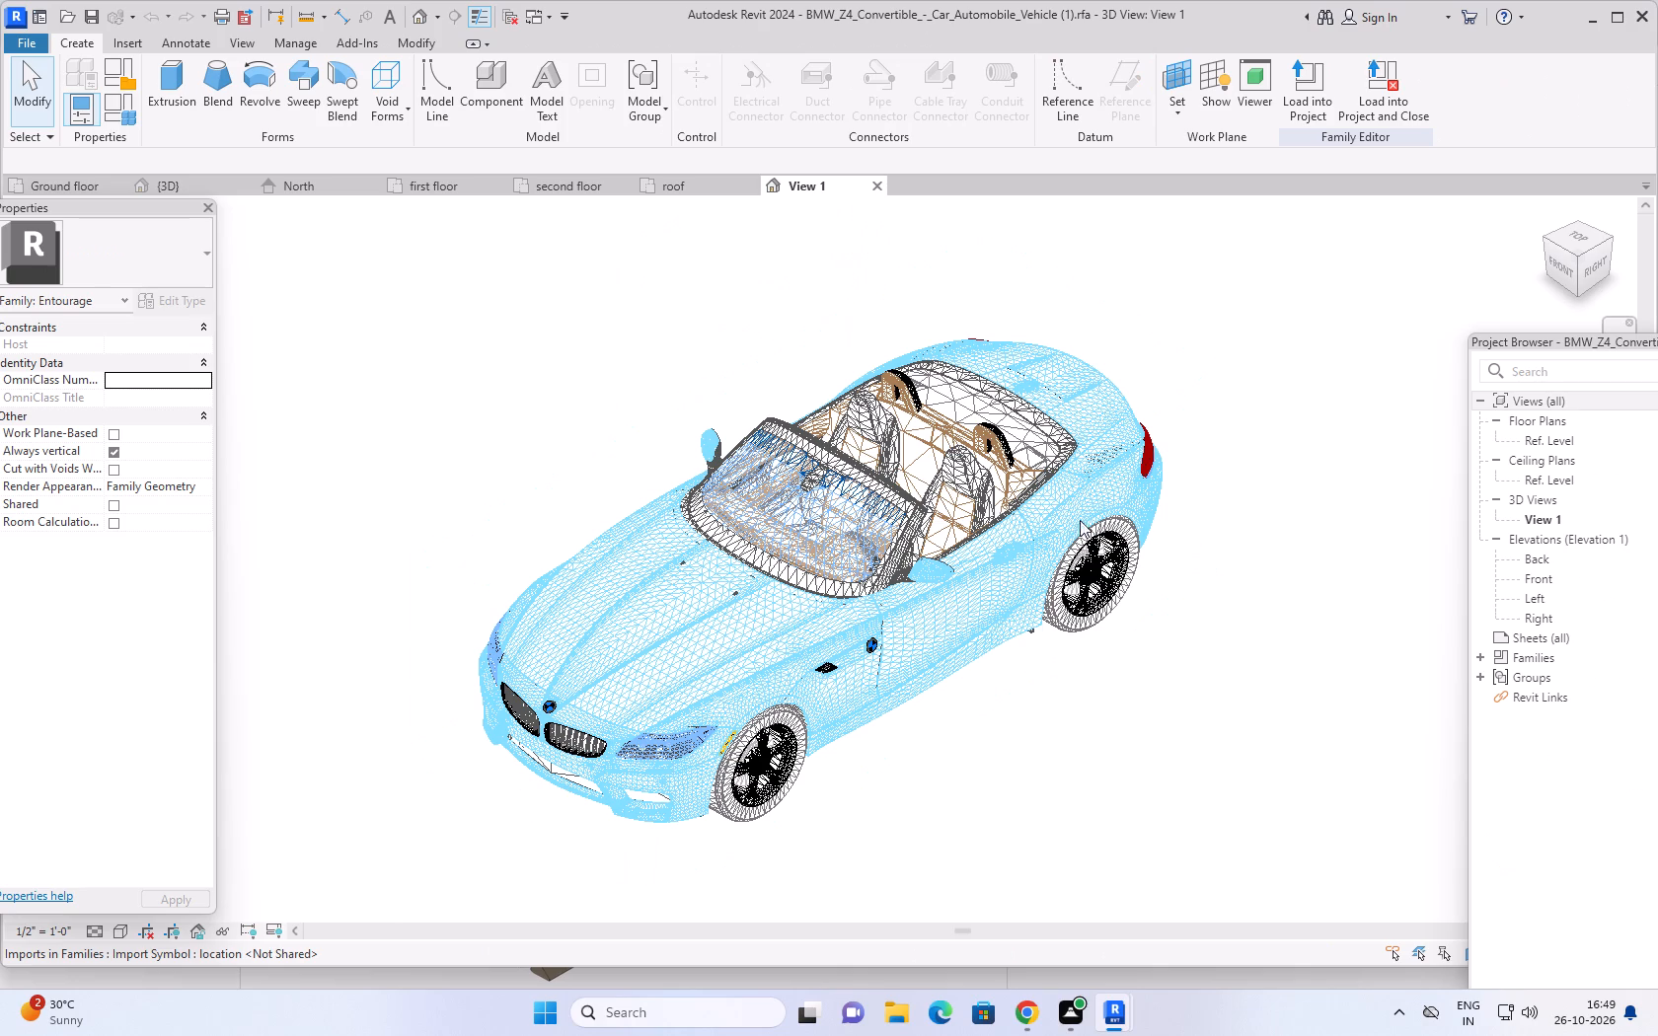
Load the BMW Z4 Convertible family into the ARCH PLAN 6 project.
left_click(1072, 478)
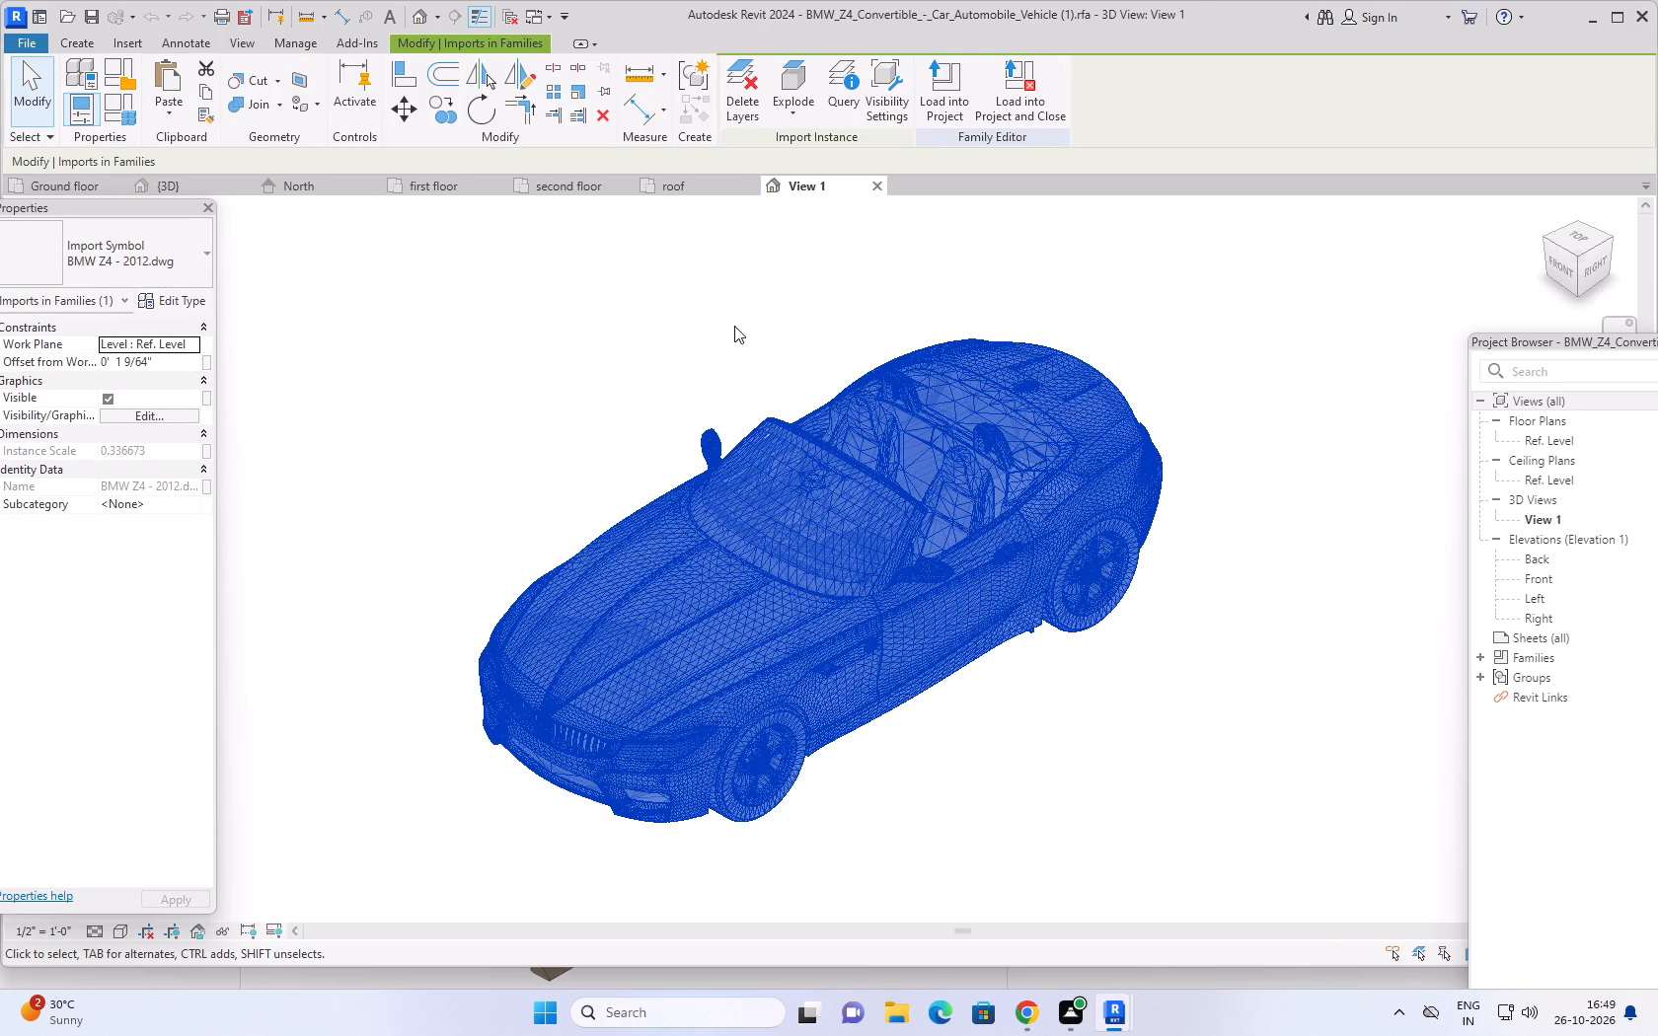
left_click(942, 80)
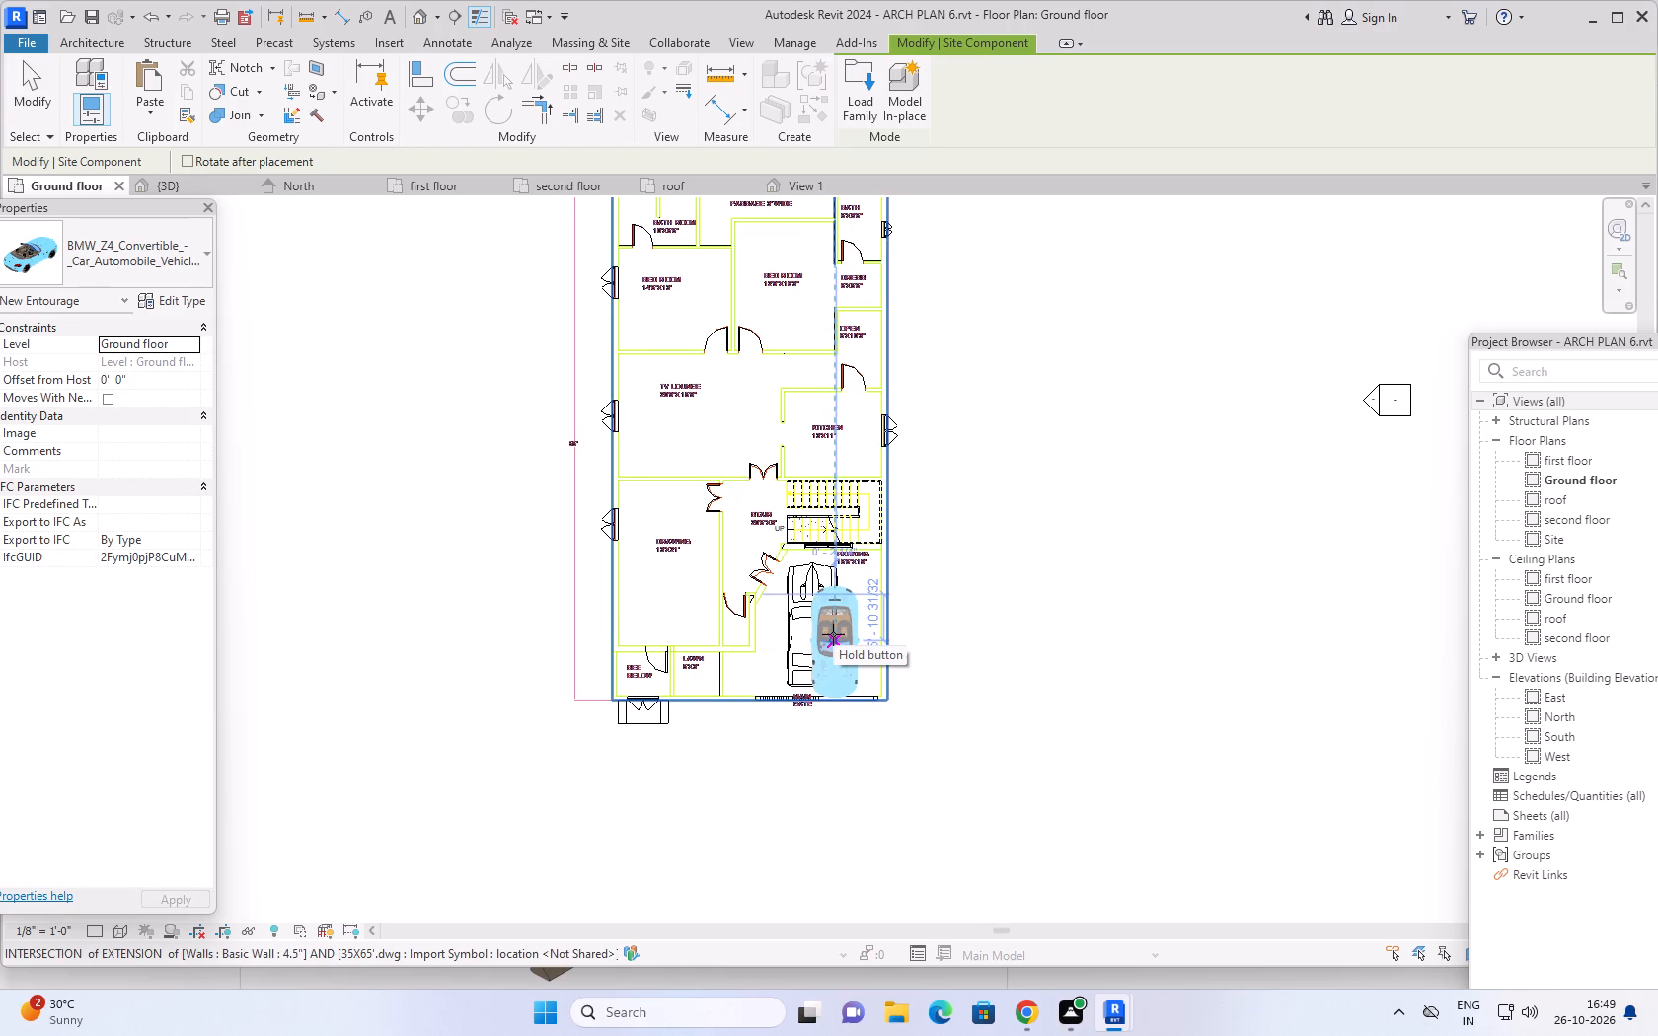
Place one BMW Z4 Convertible in the ground-floor parking area, rotated lengthwise over the car outline in the imported plan.
key("space")
key("space")
key("space")
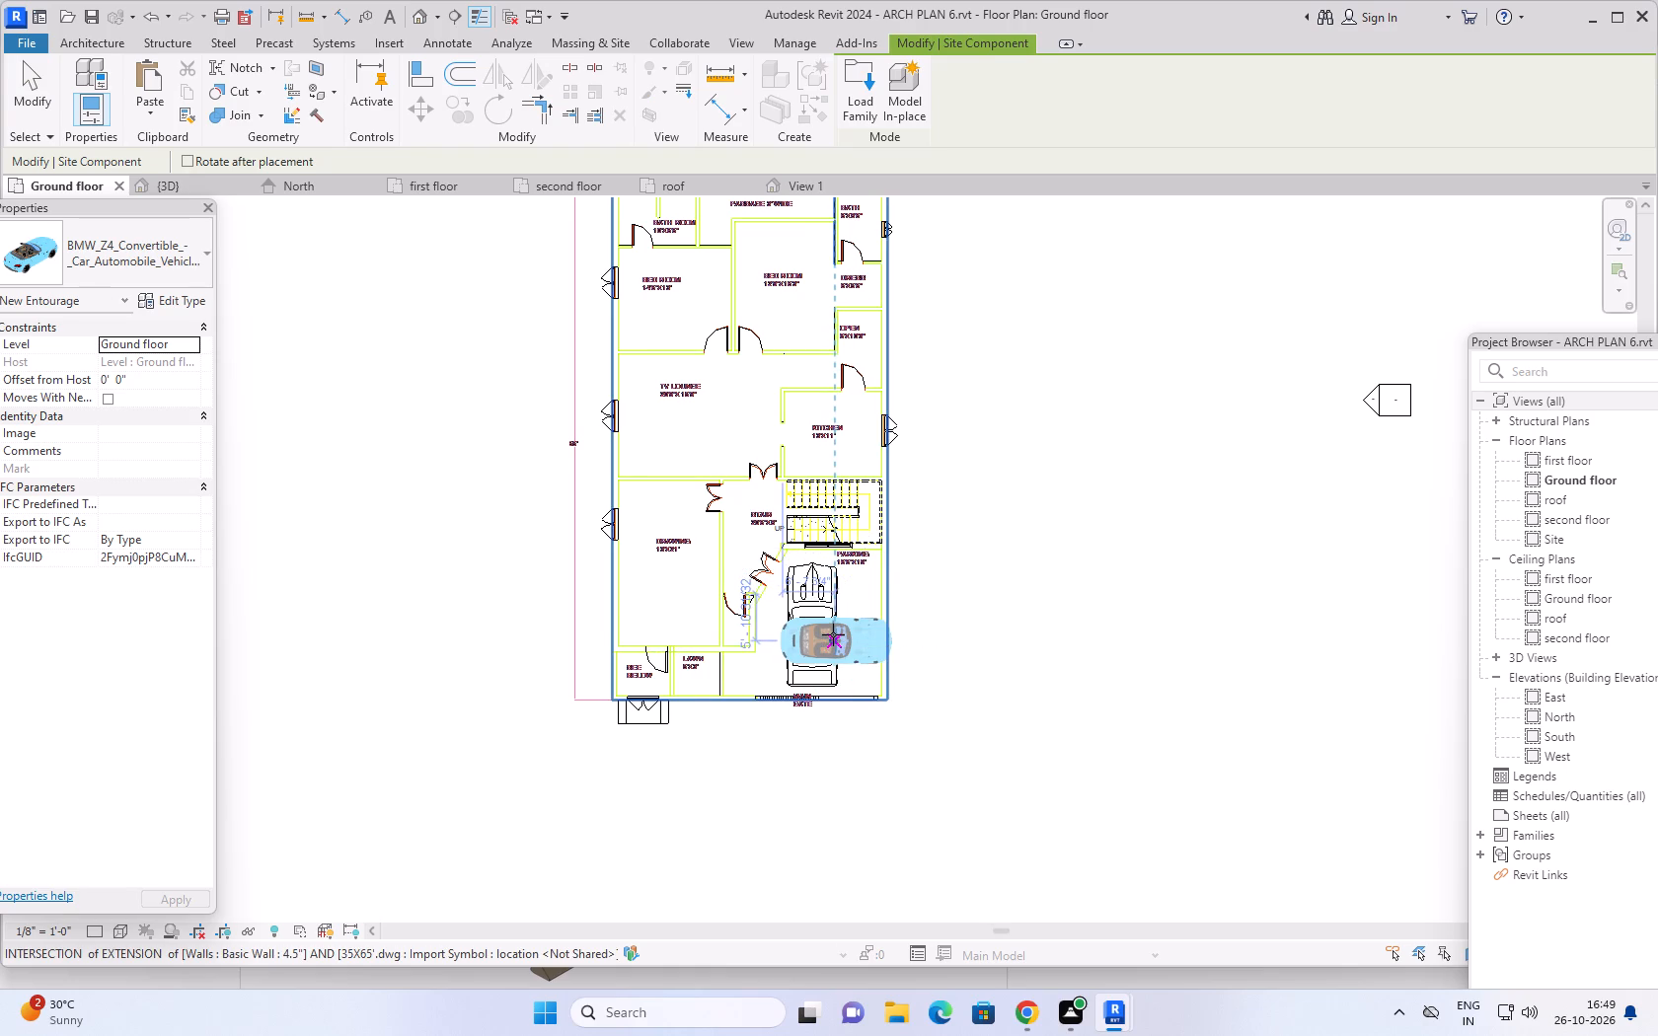
key("space")
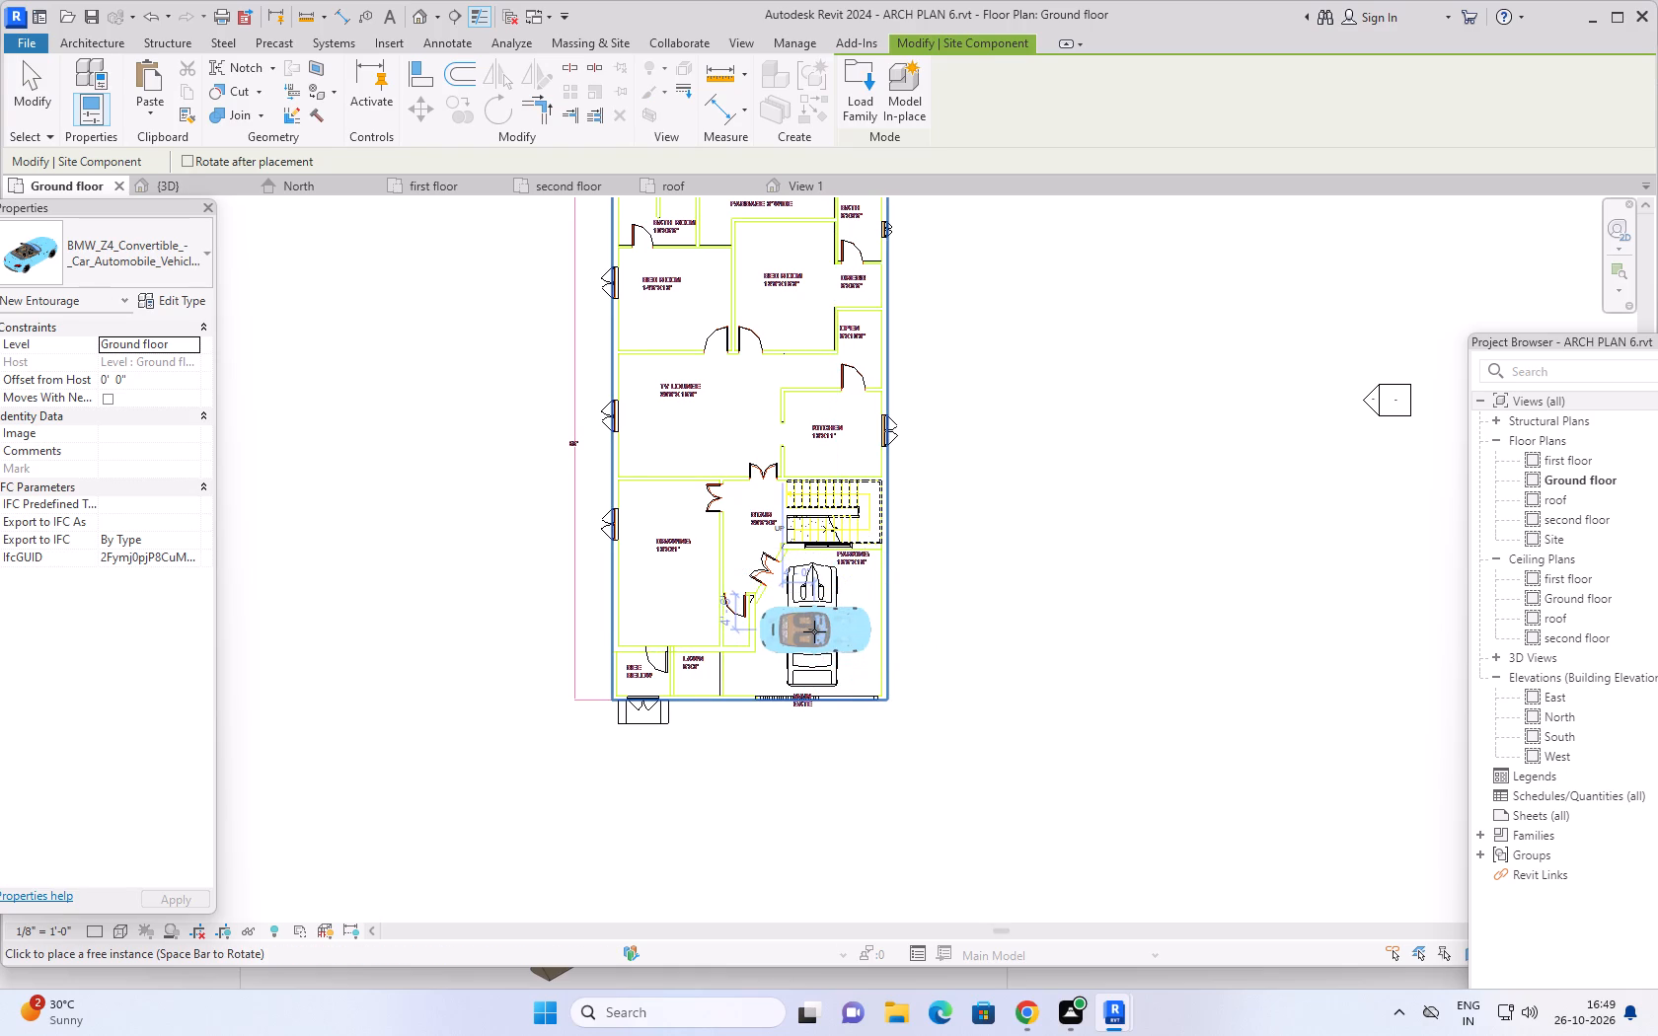
scroll(813, 631, "up", 5)
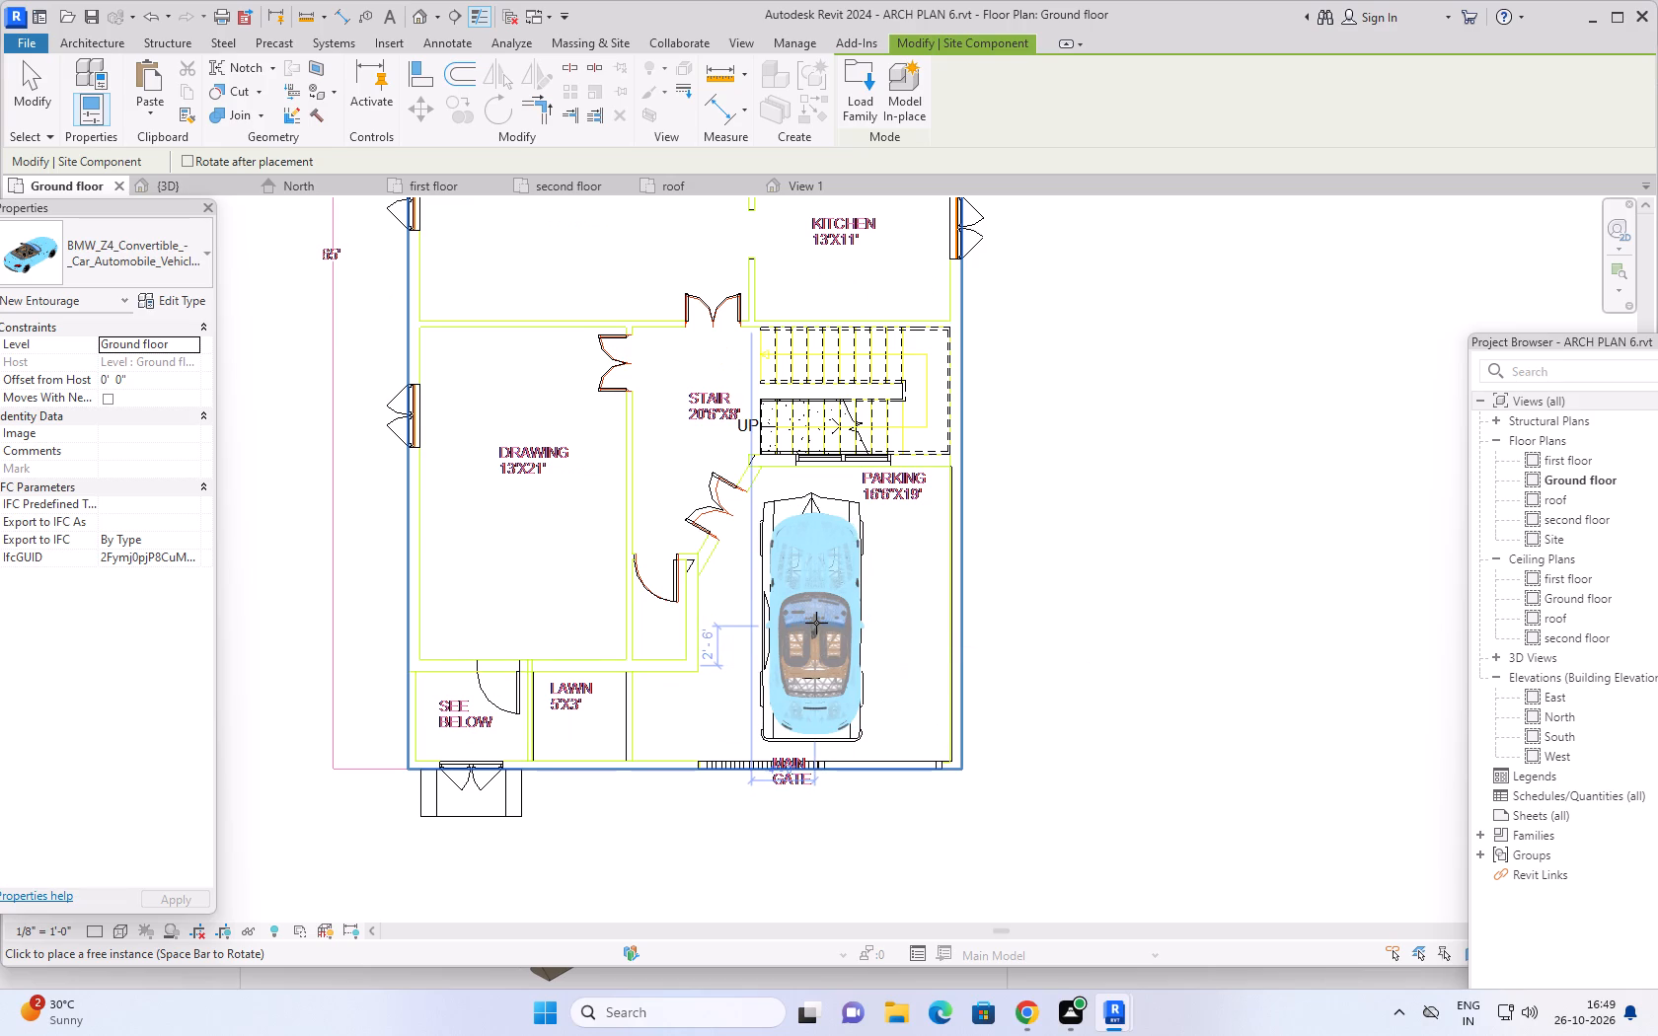
left_click(814, 623)
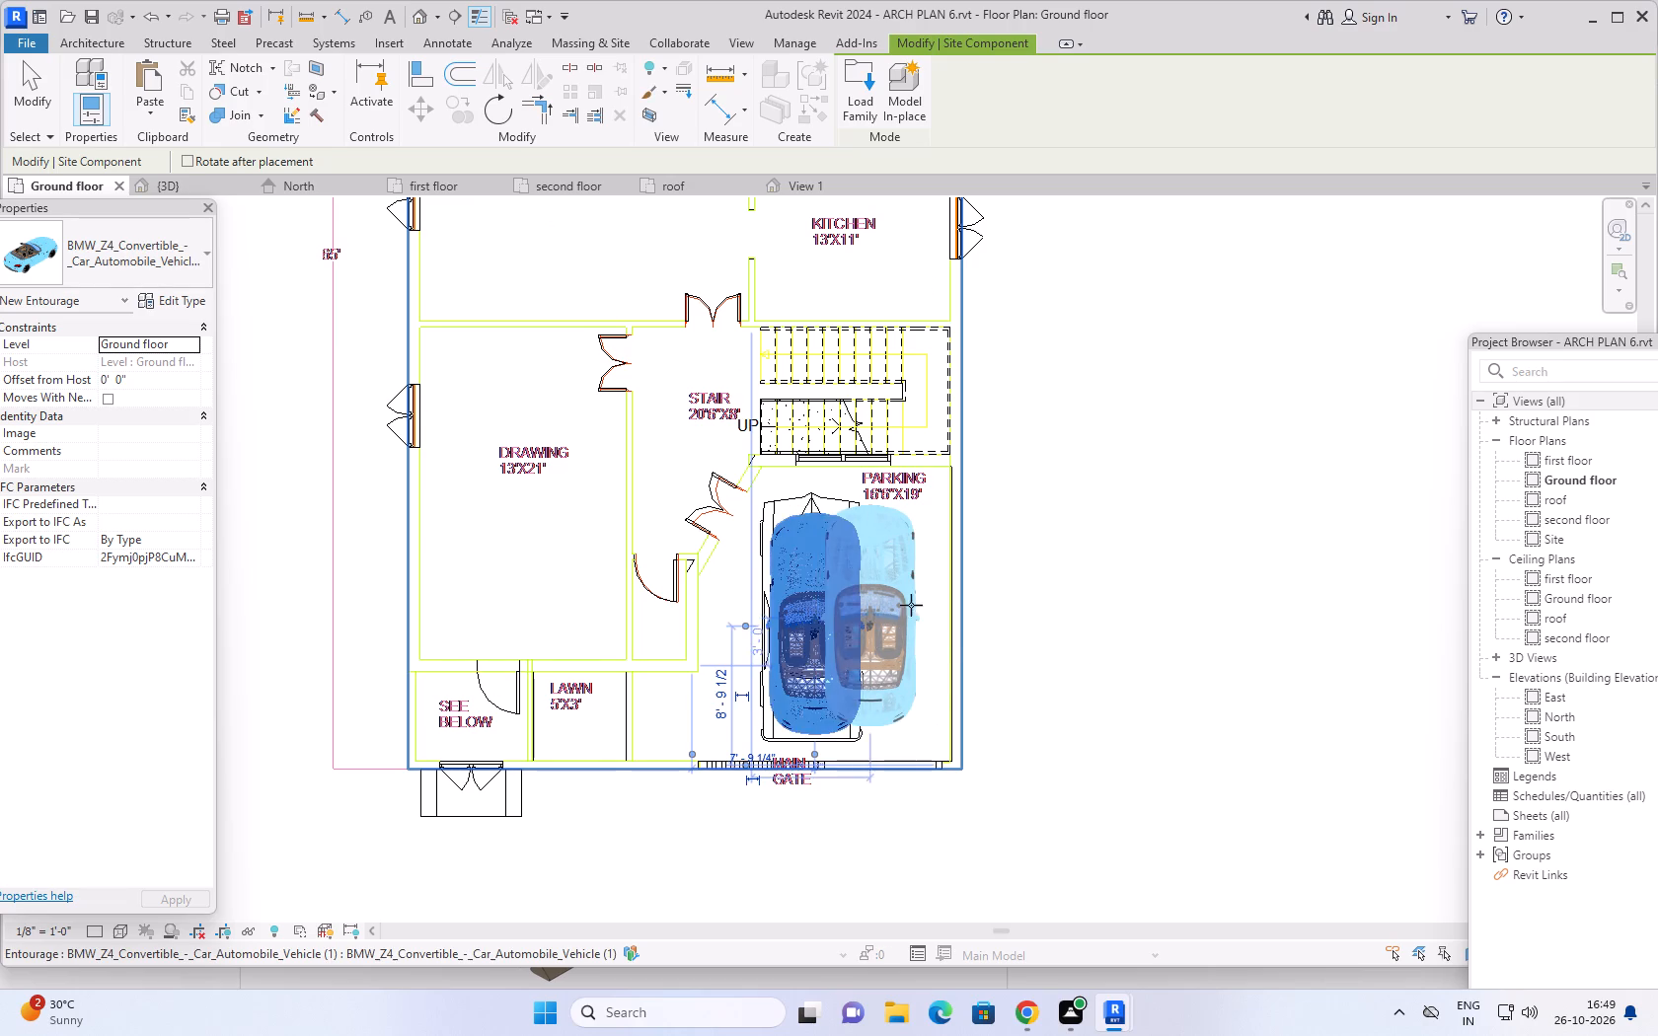
key("Escape")
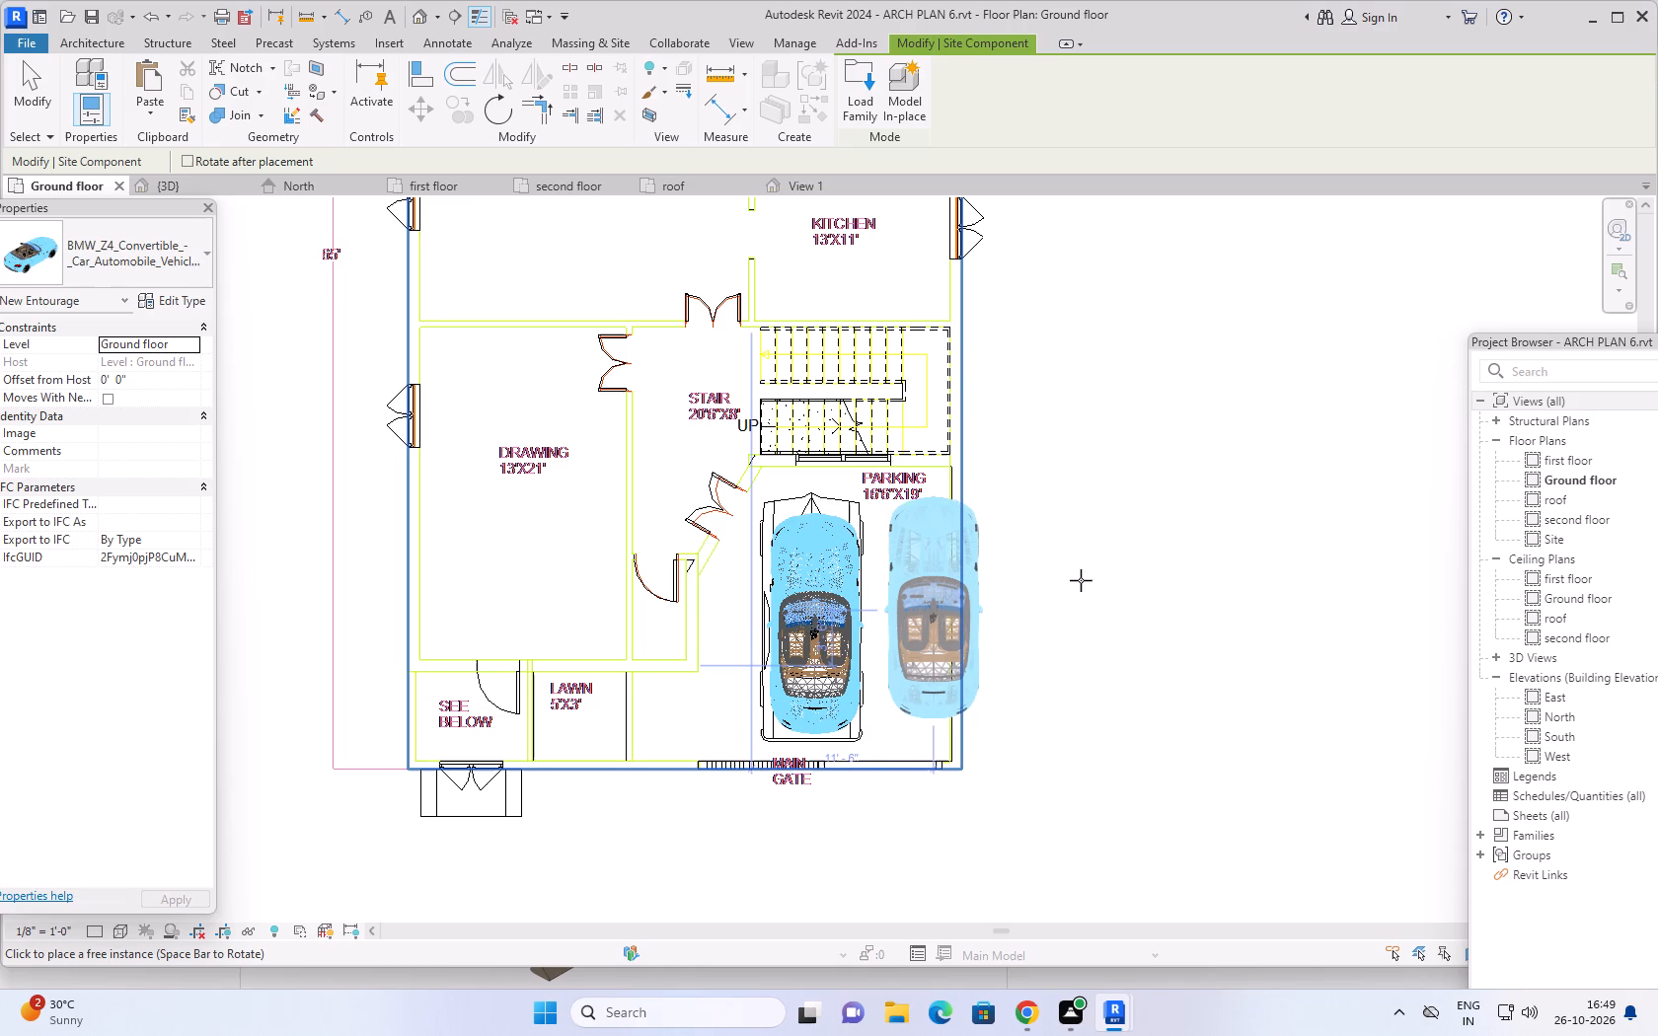
key("Escape")
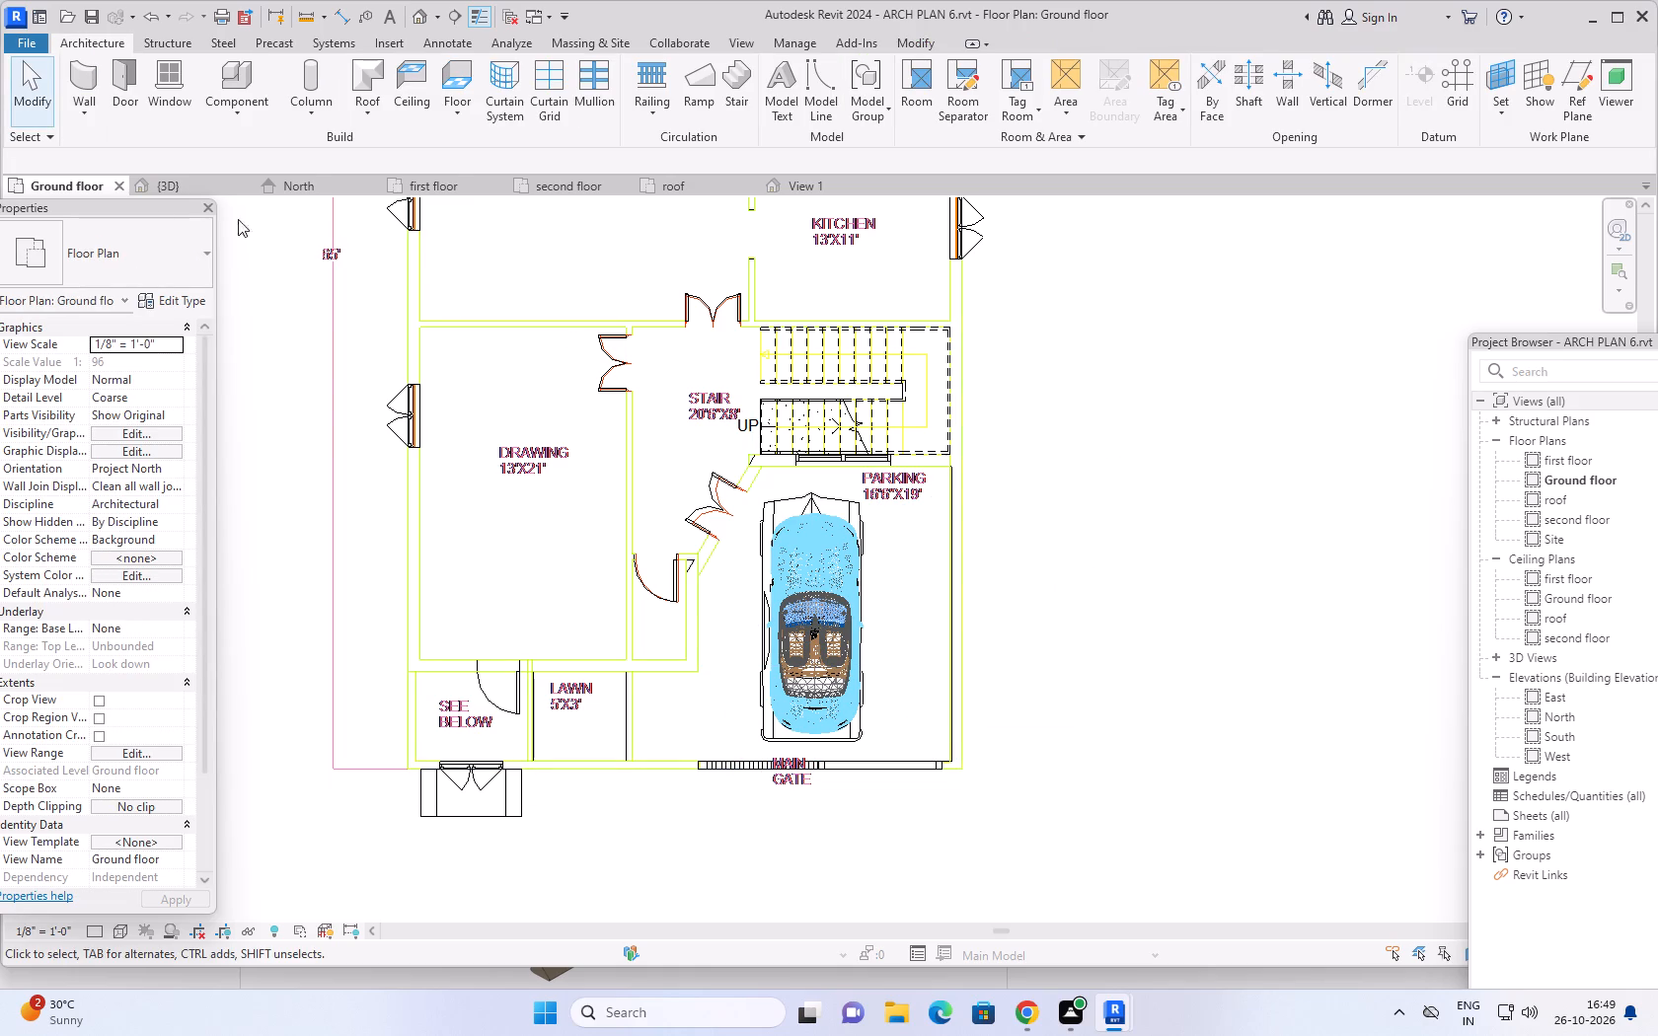
Examine the parked car behind the front gate and the house's front and side facades in the 3D view.
left_click(174, 187)
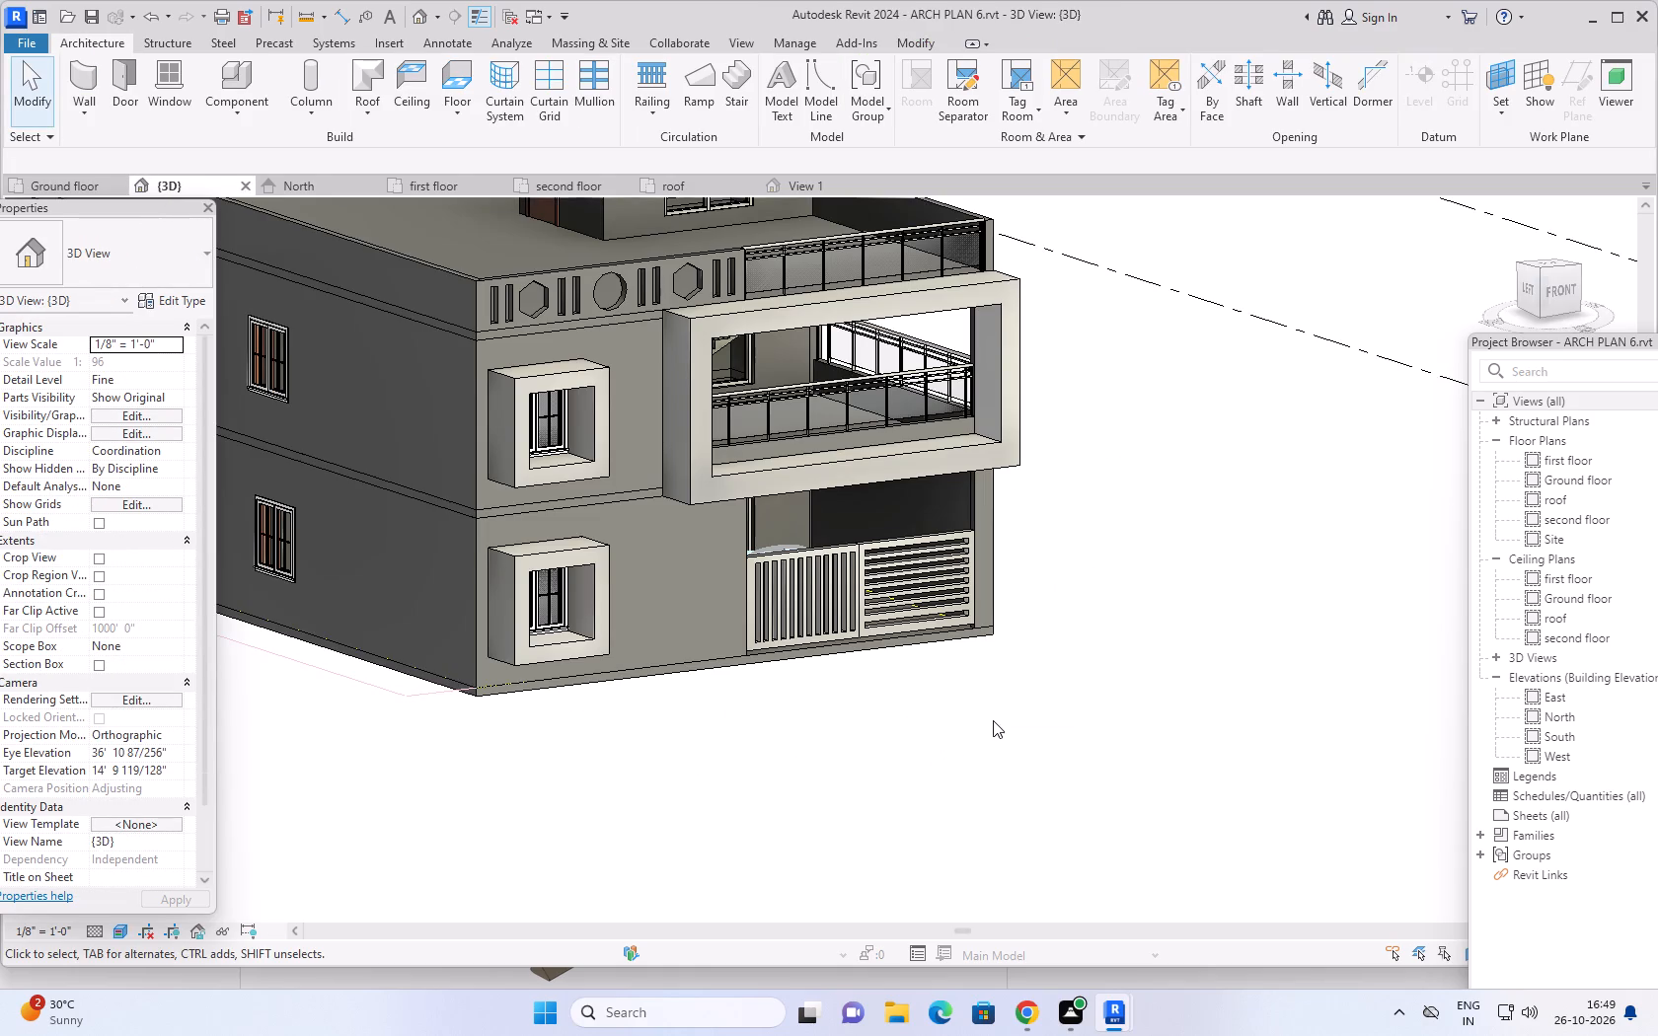
middle_click_drag(983, 713, 825, 724, "shift")
scroll(956, 712, "down", 1, "shift")
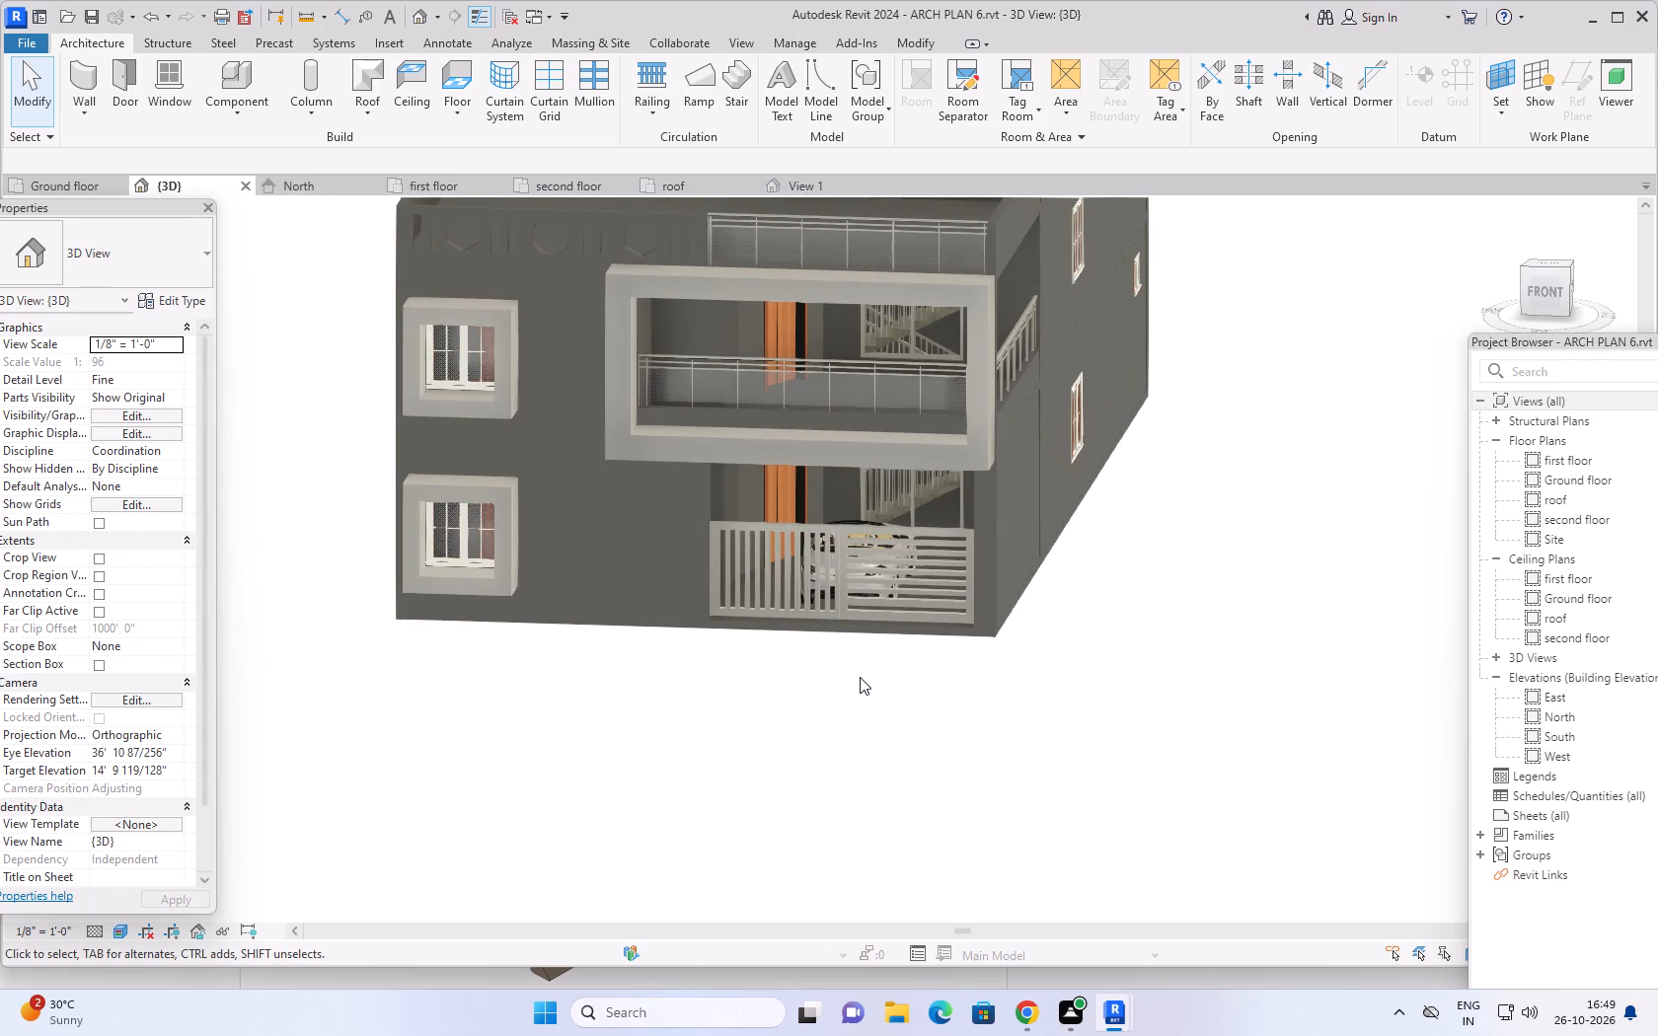
scroll(868, 670, "up", 2)
middle_click_drag(890, 675, 849, 767, "shift")
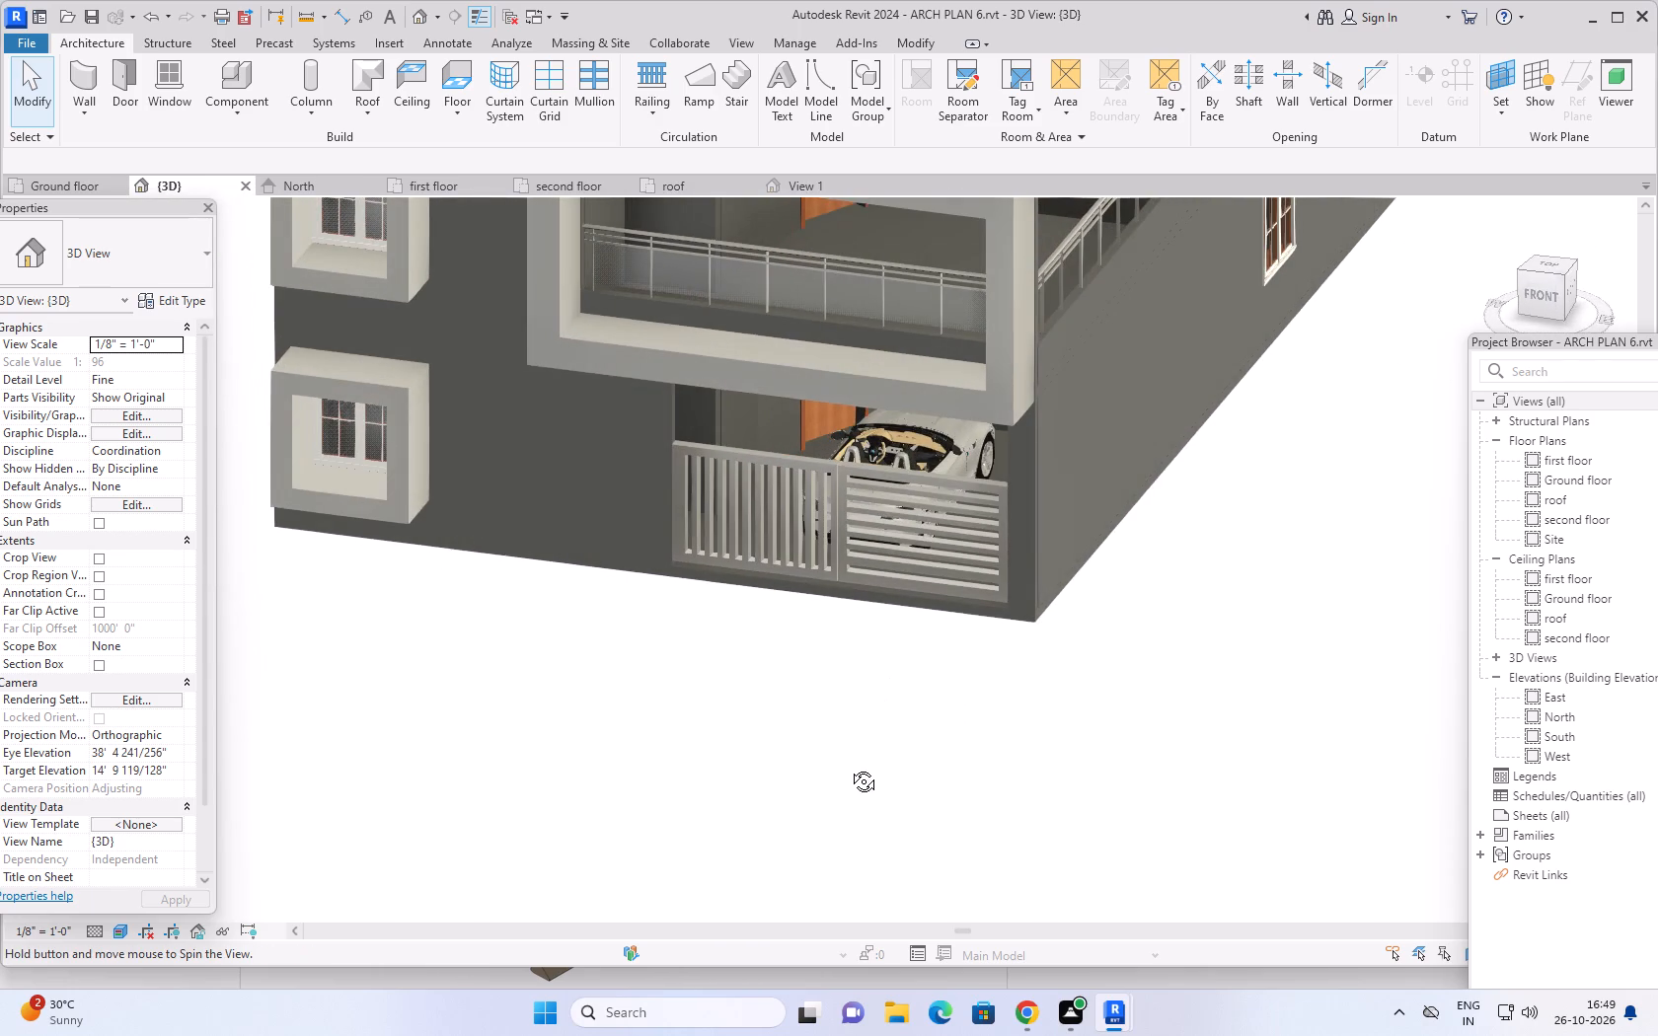
middle_click_drag(849, 767, 1040, 618, "shift")
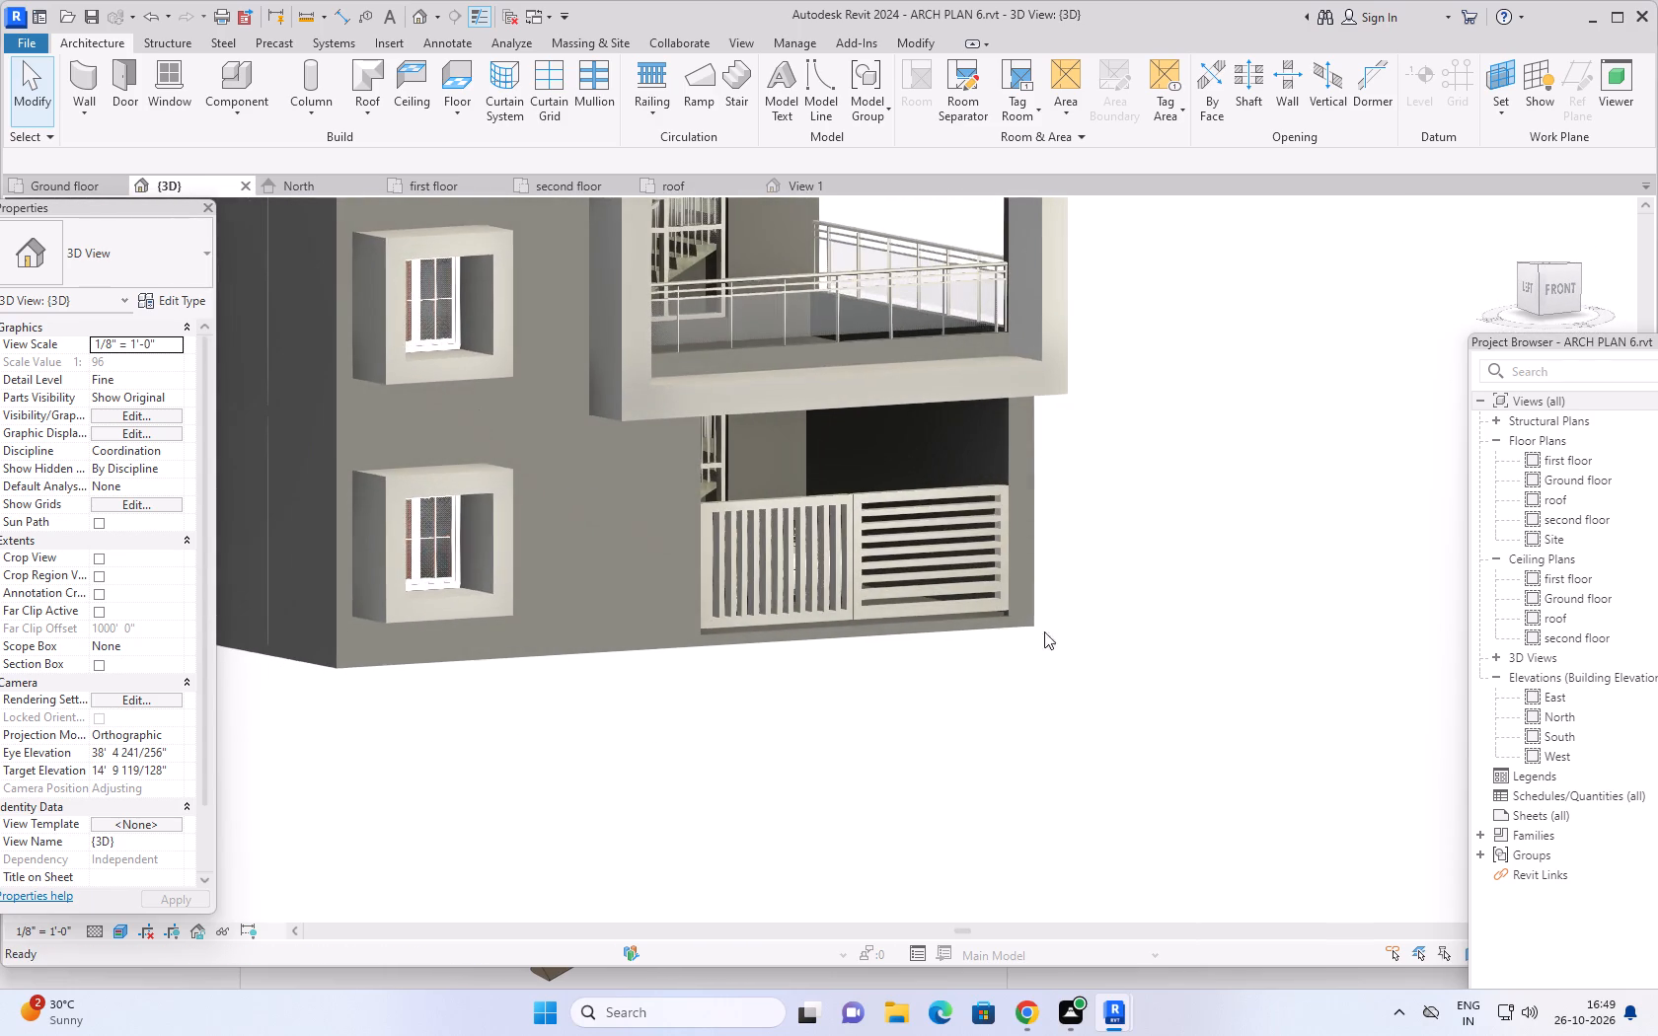
scroll(1031, 650, "down", 4)
middle_click_drag(1072, 650, 1060, 675, "shift")
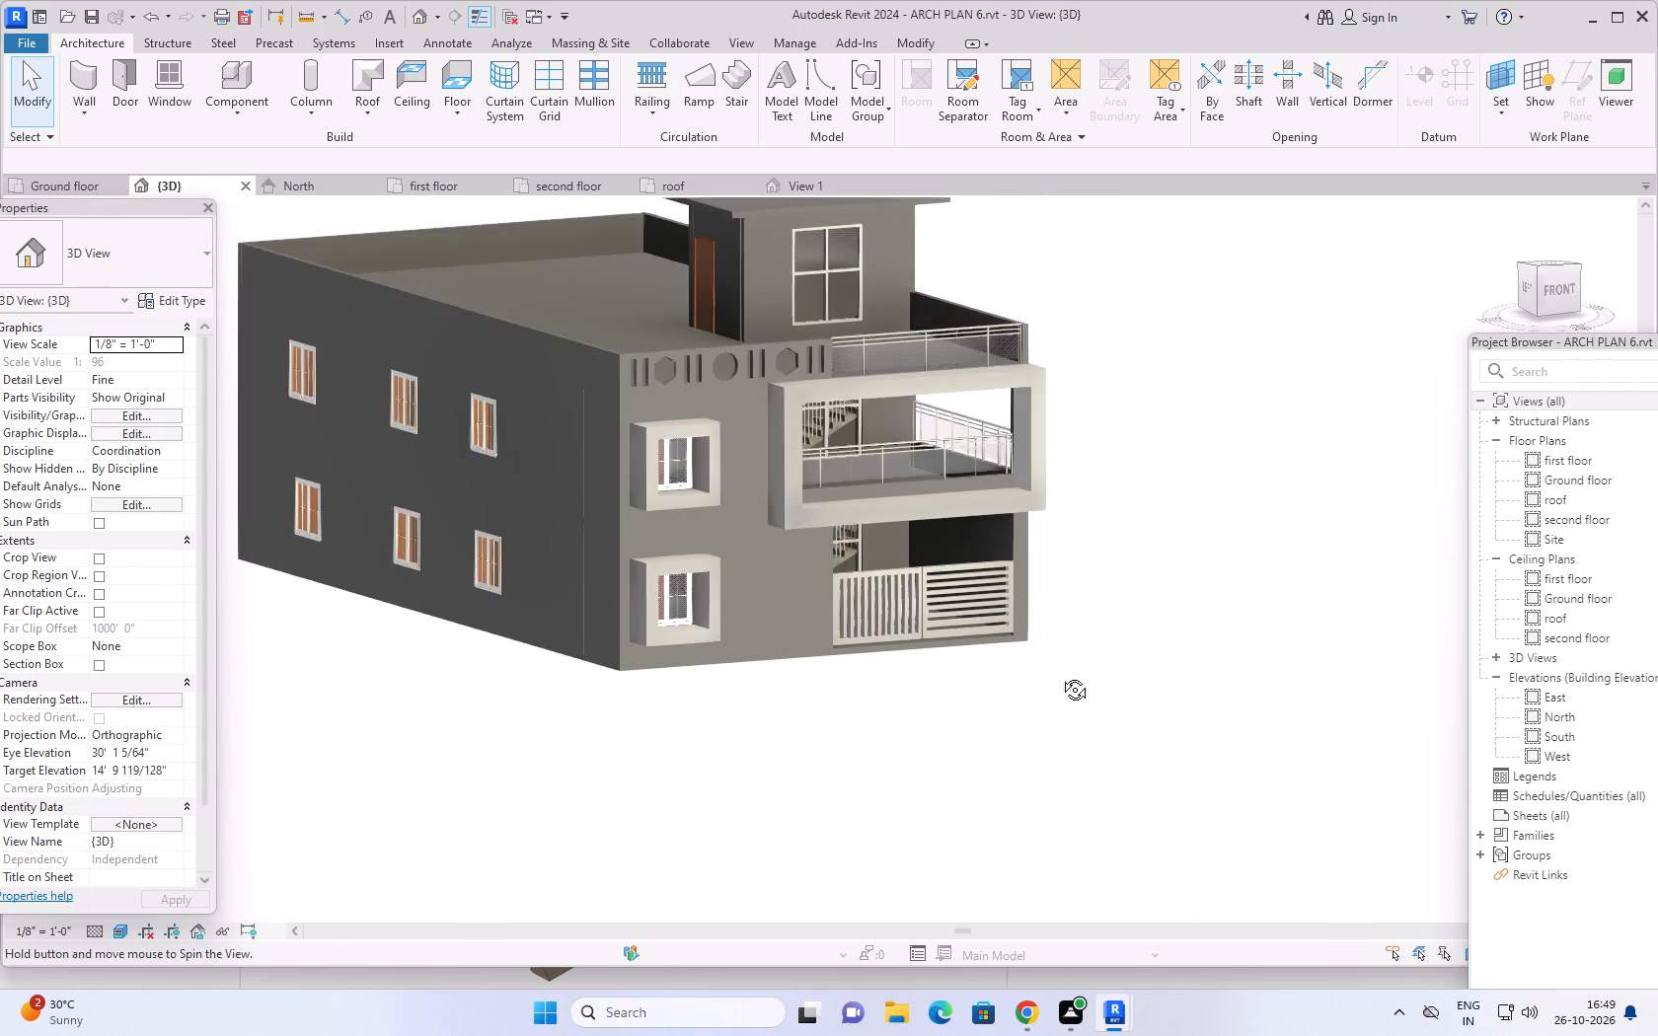
middle_click_drag(1060, 675, 774, 703, "shift")
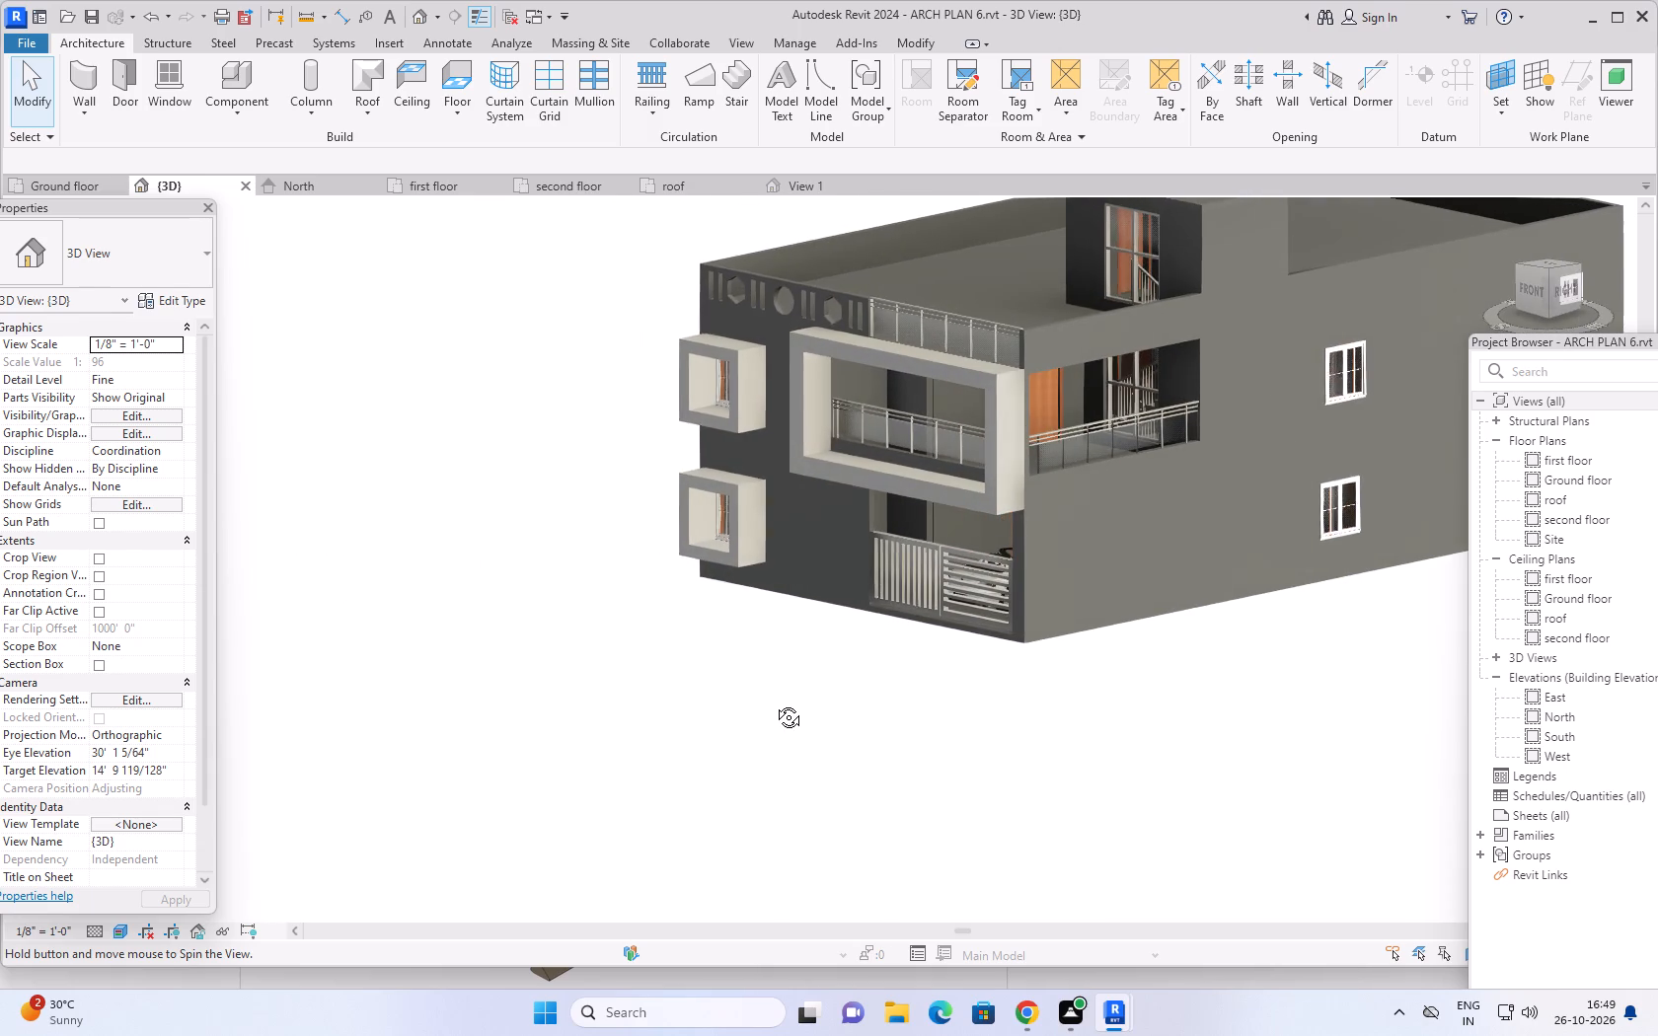
middle_click_drag(774, 703, 821, 672, "shift")
scroll(908, 628, "up", 2)
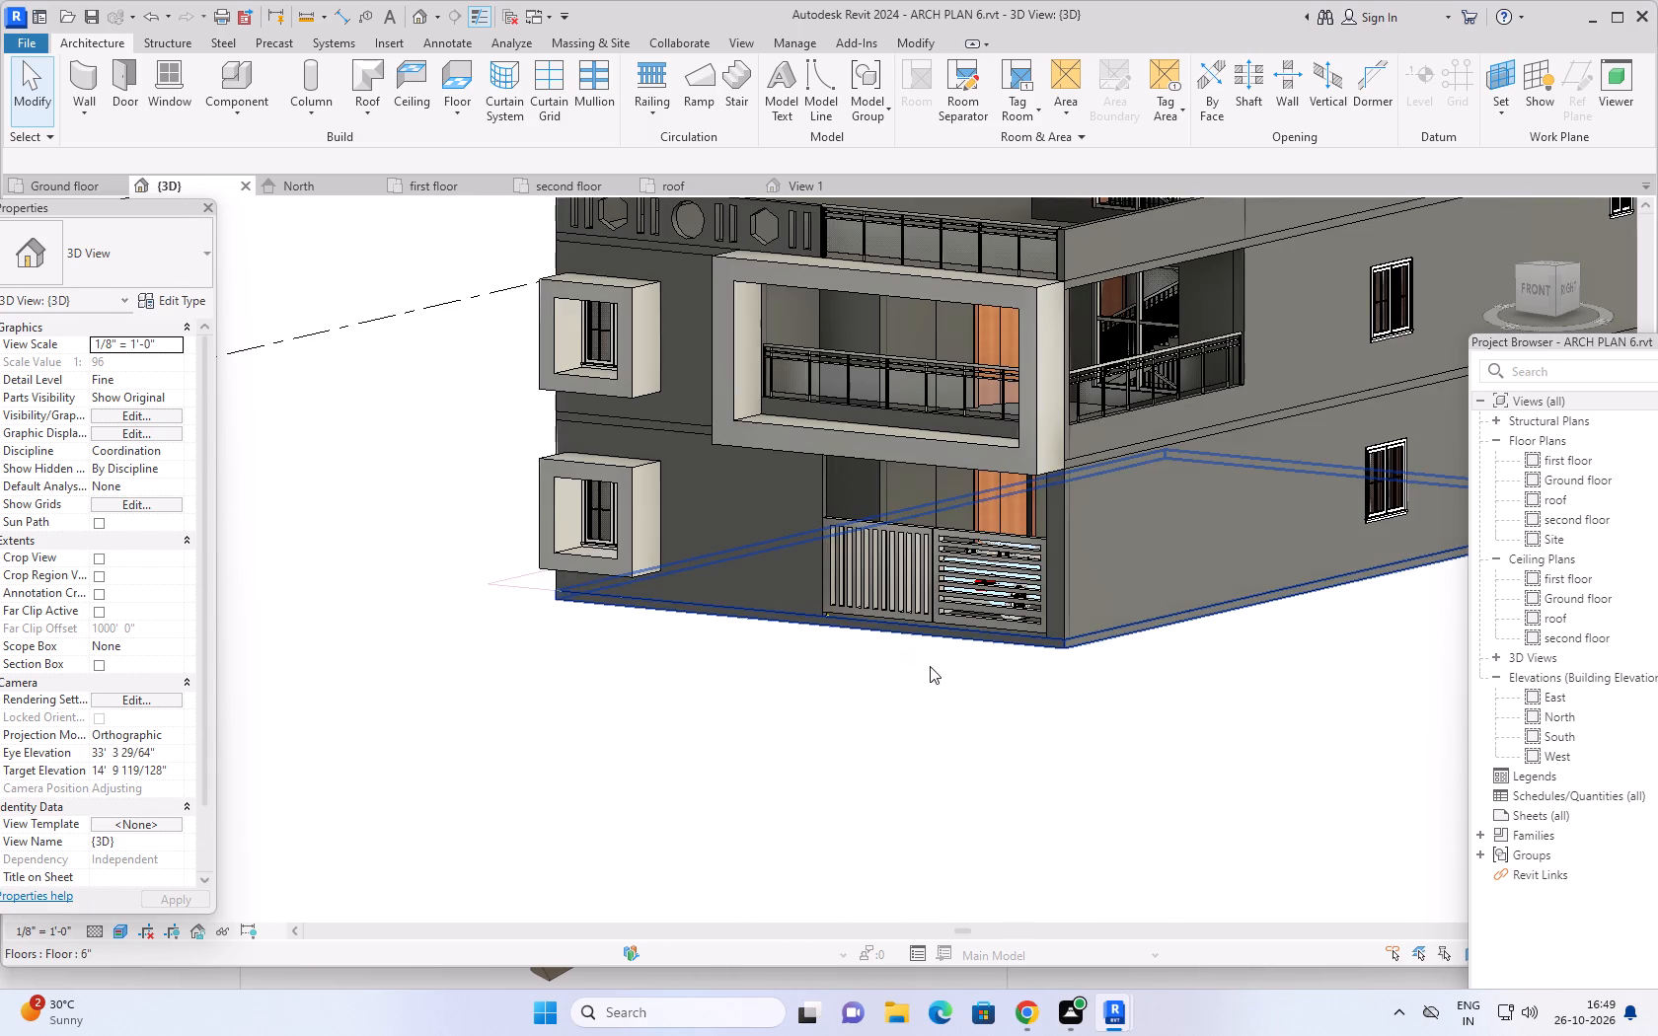
middle_click_drag(932, 666, 1208, 689, "shift")
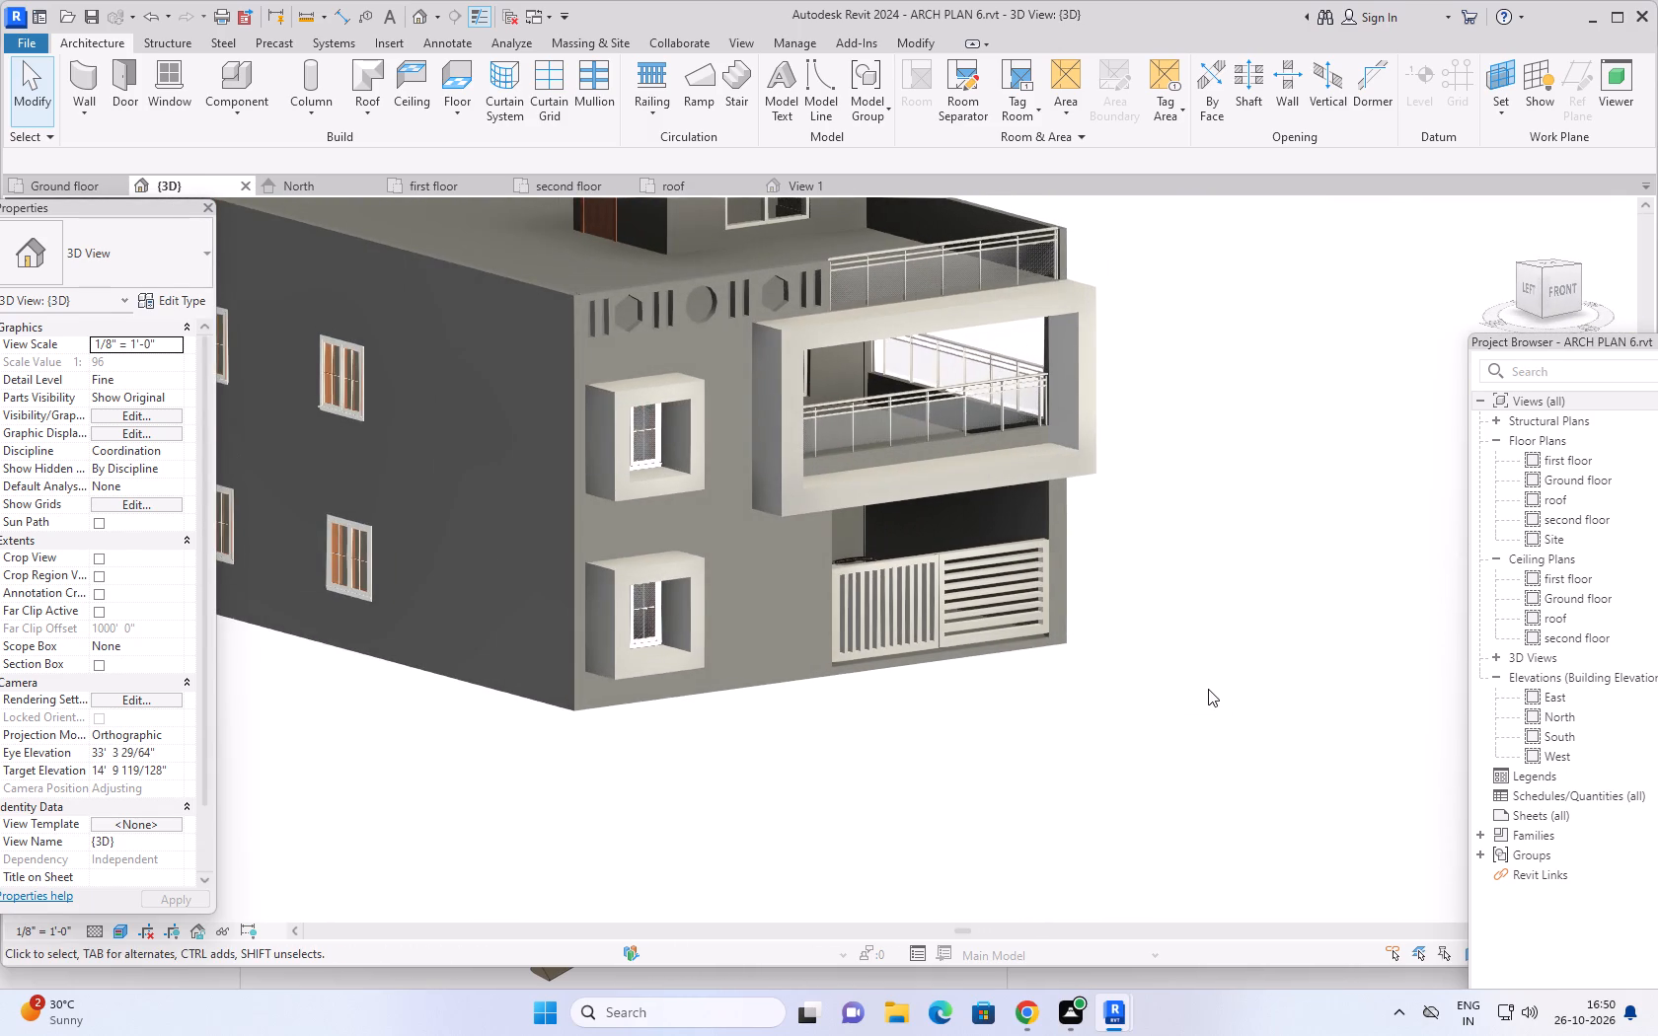
scroll(1208, 689, "down", 2)
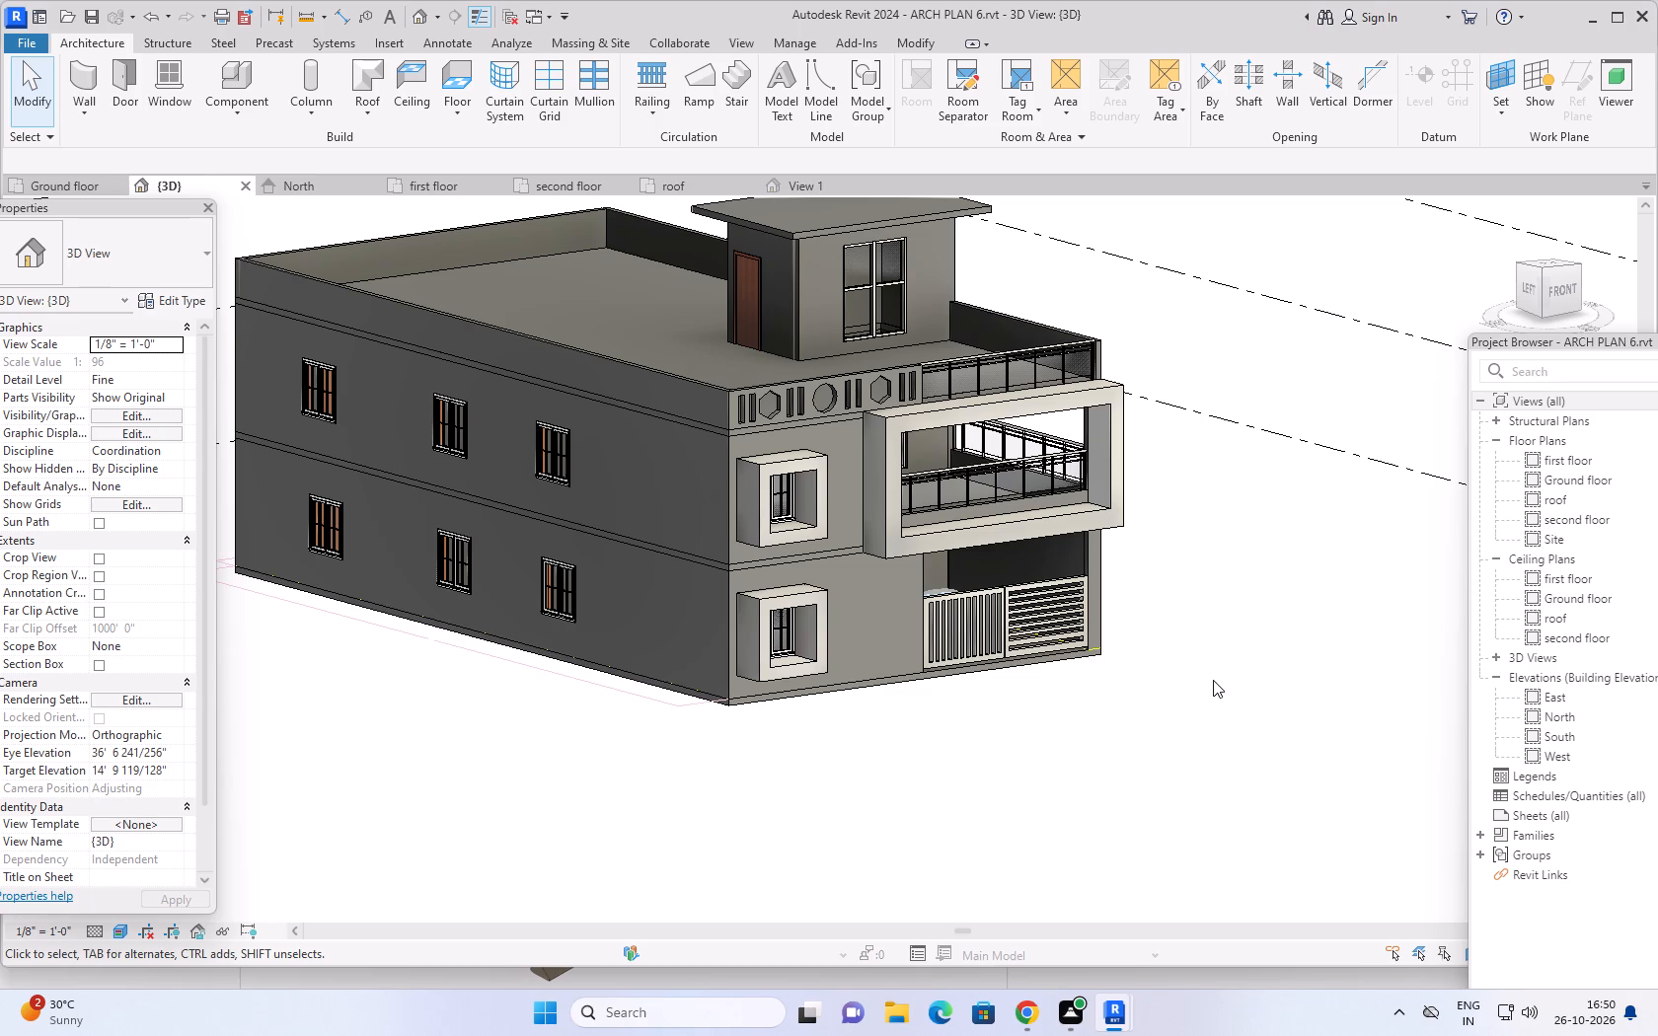
scroll(1202, 684, "down", 2)
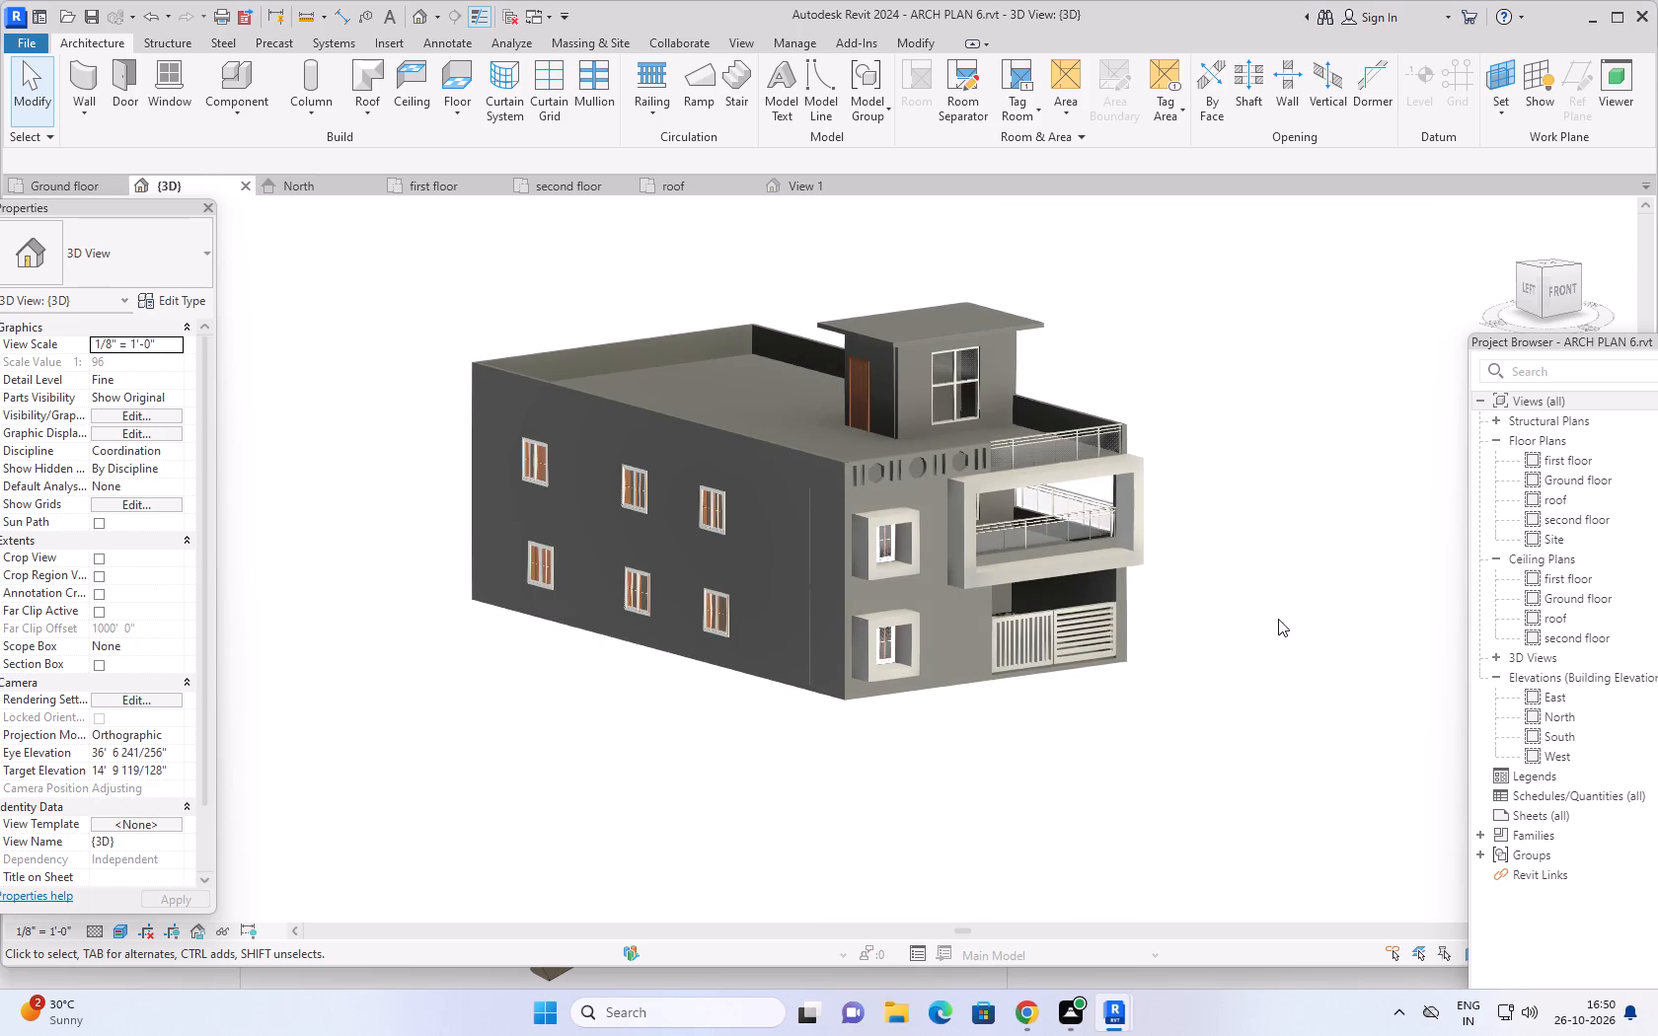
middle_click_drag(1274, 617, 1211, 668)
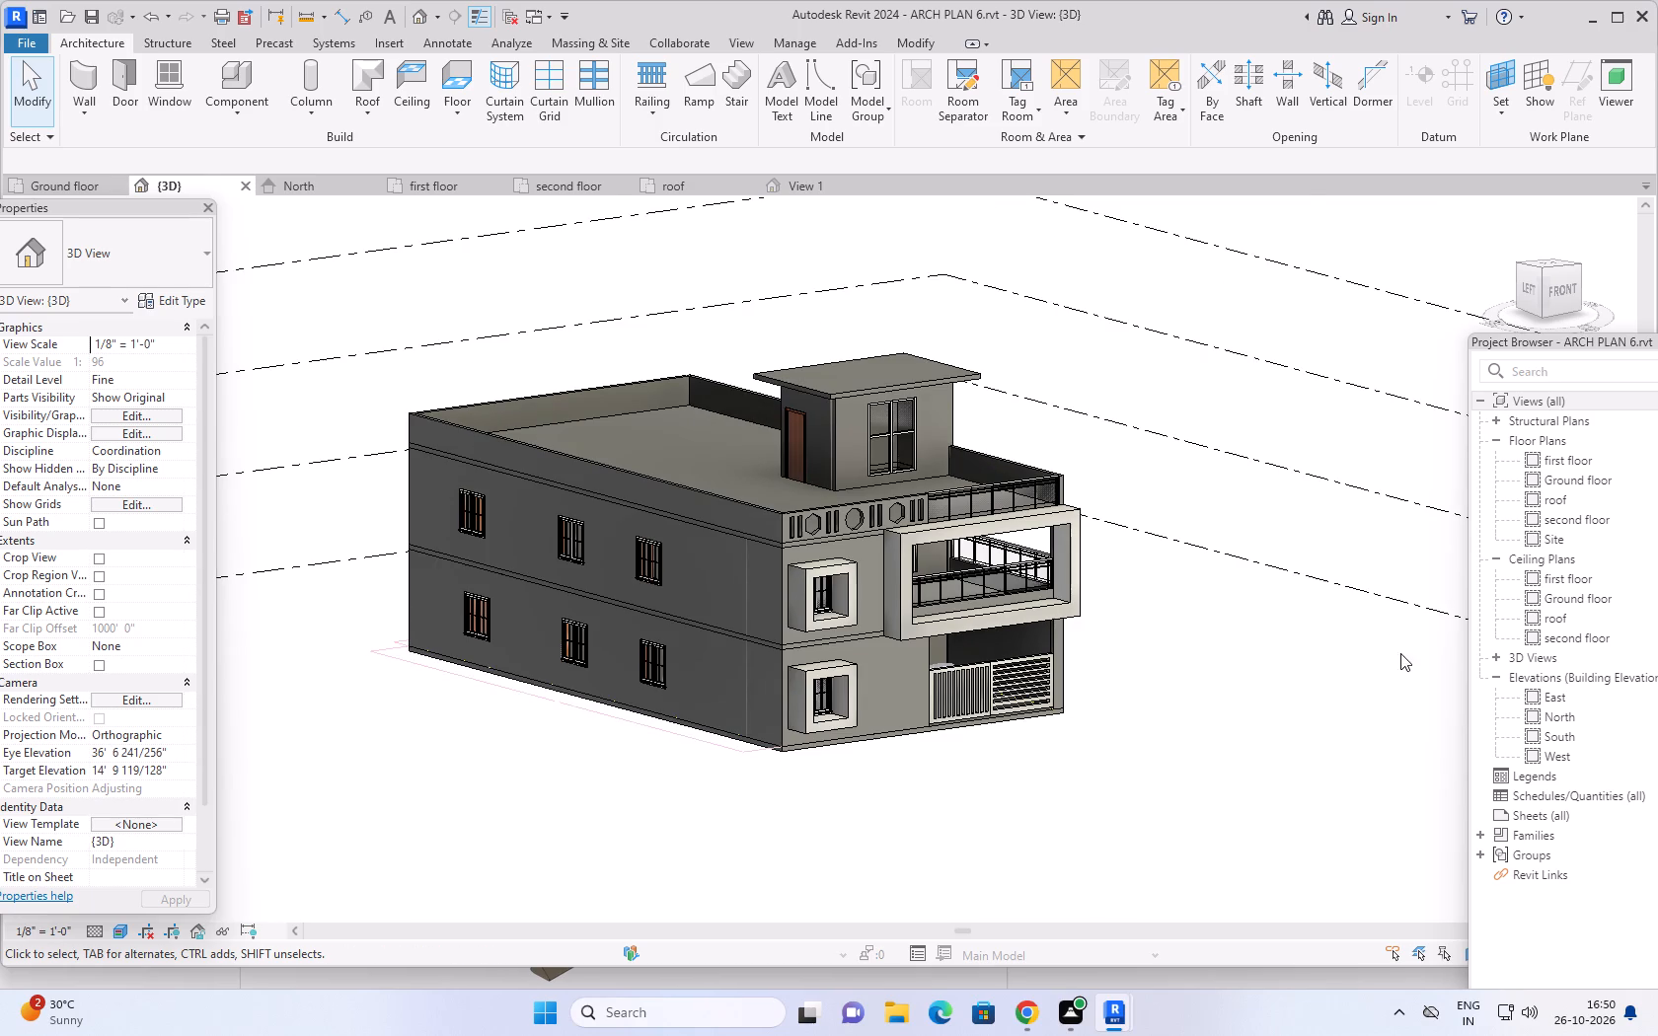
middle_click_drag(1224, 641, 1139, 758)
middle_click_drag(1139, 758, 1210, 770)
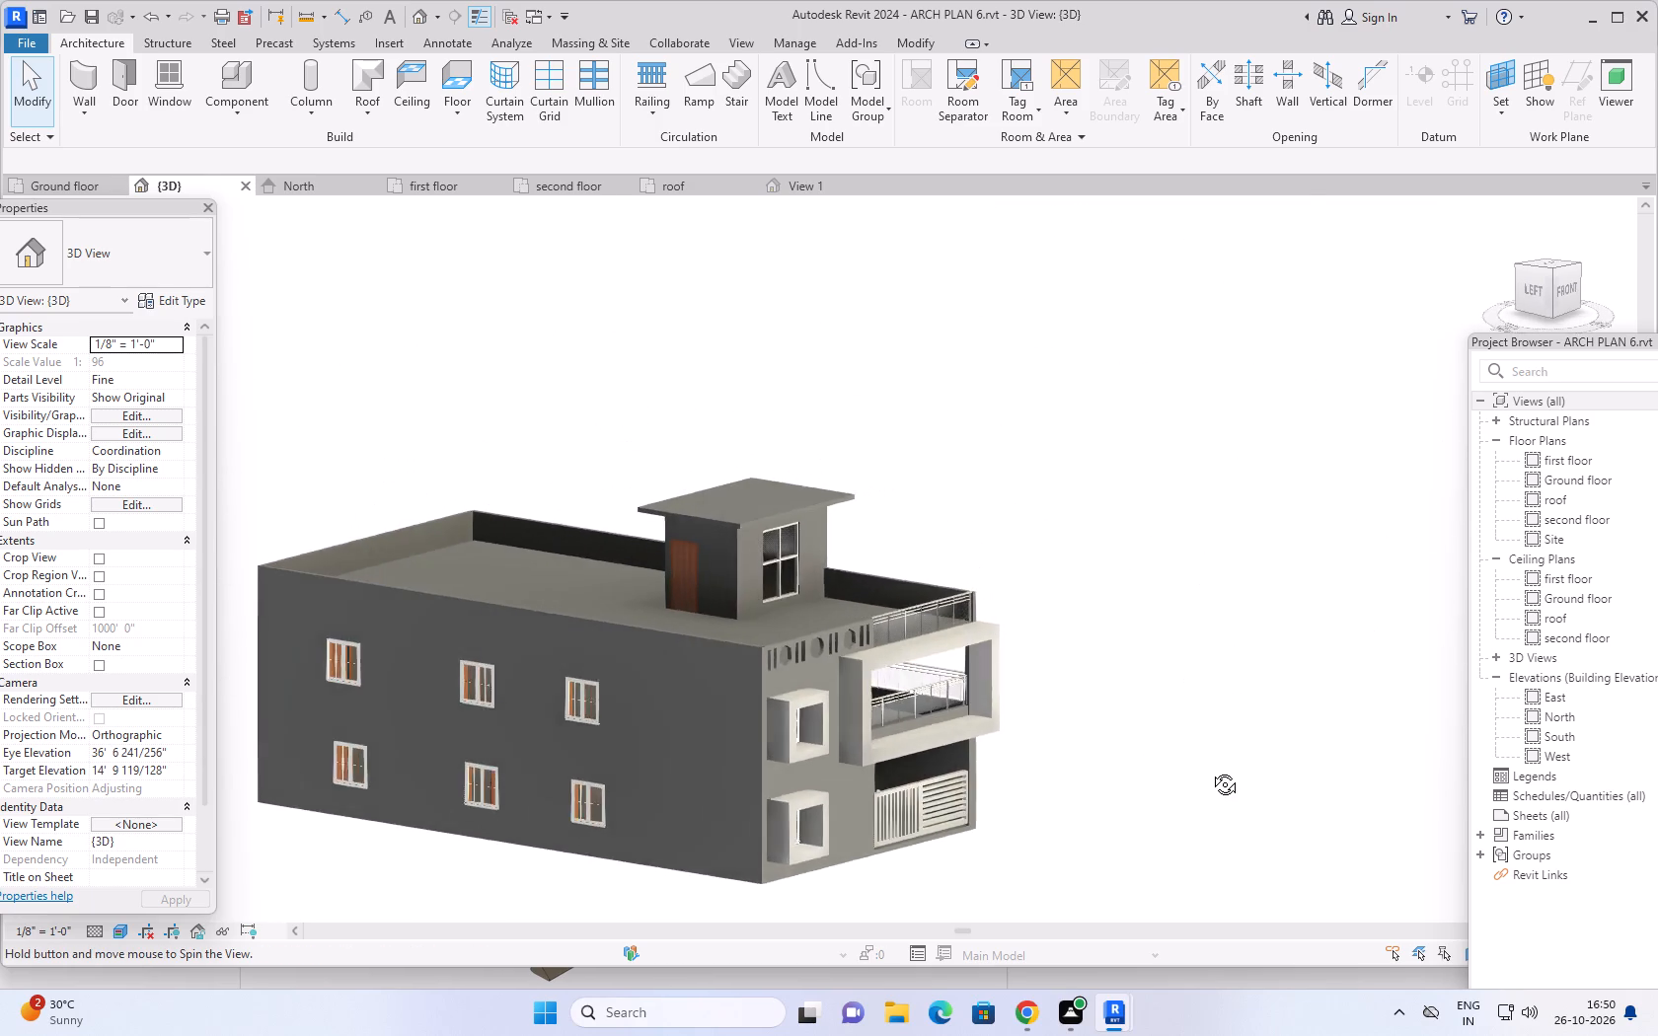
middle_click_drag(1210, 770, 1181, 827)
middle_click_drag(1120, 755, 1152, 672)
middle_click(1152, 672)
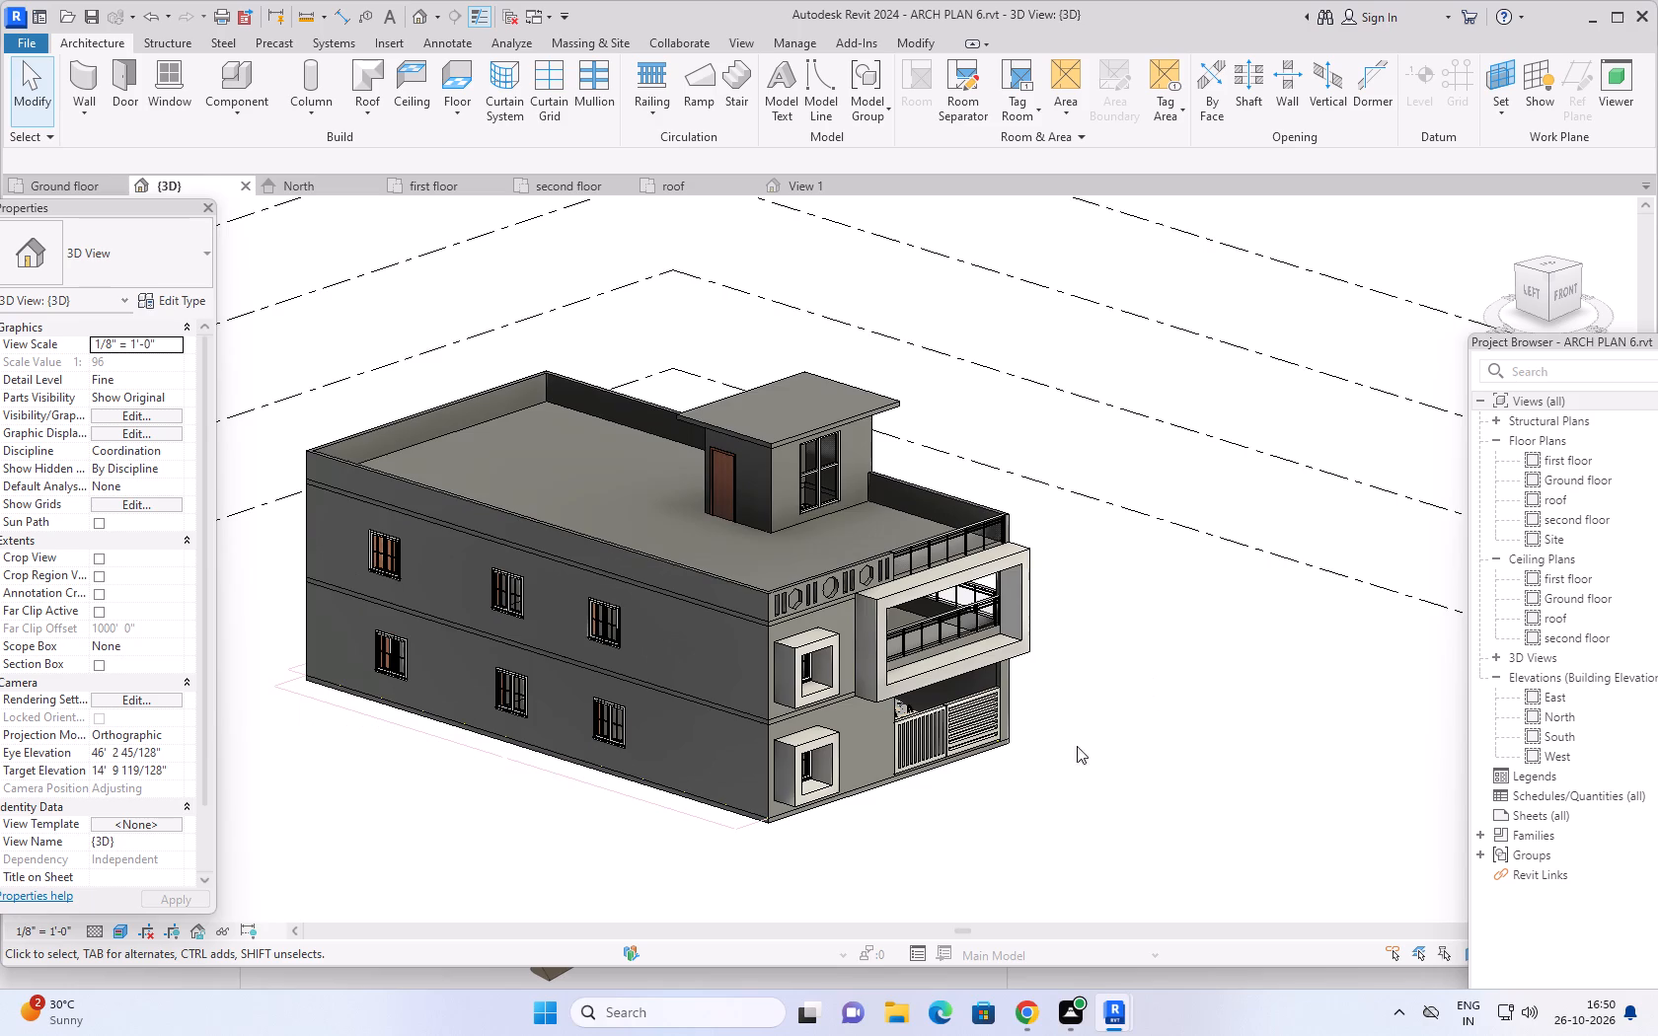
scroll(993, 784, "up", 3)
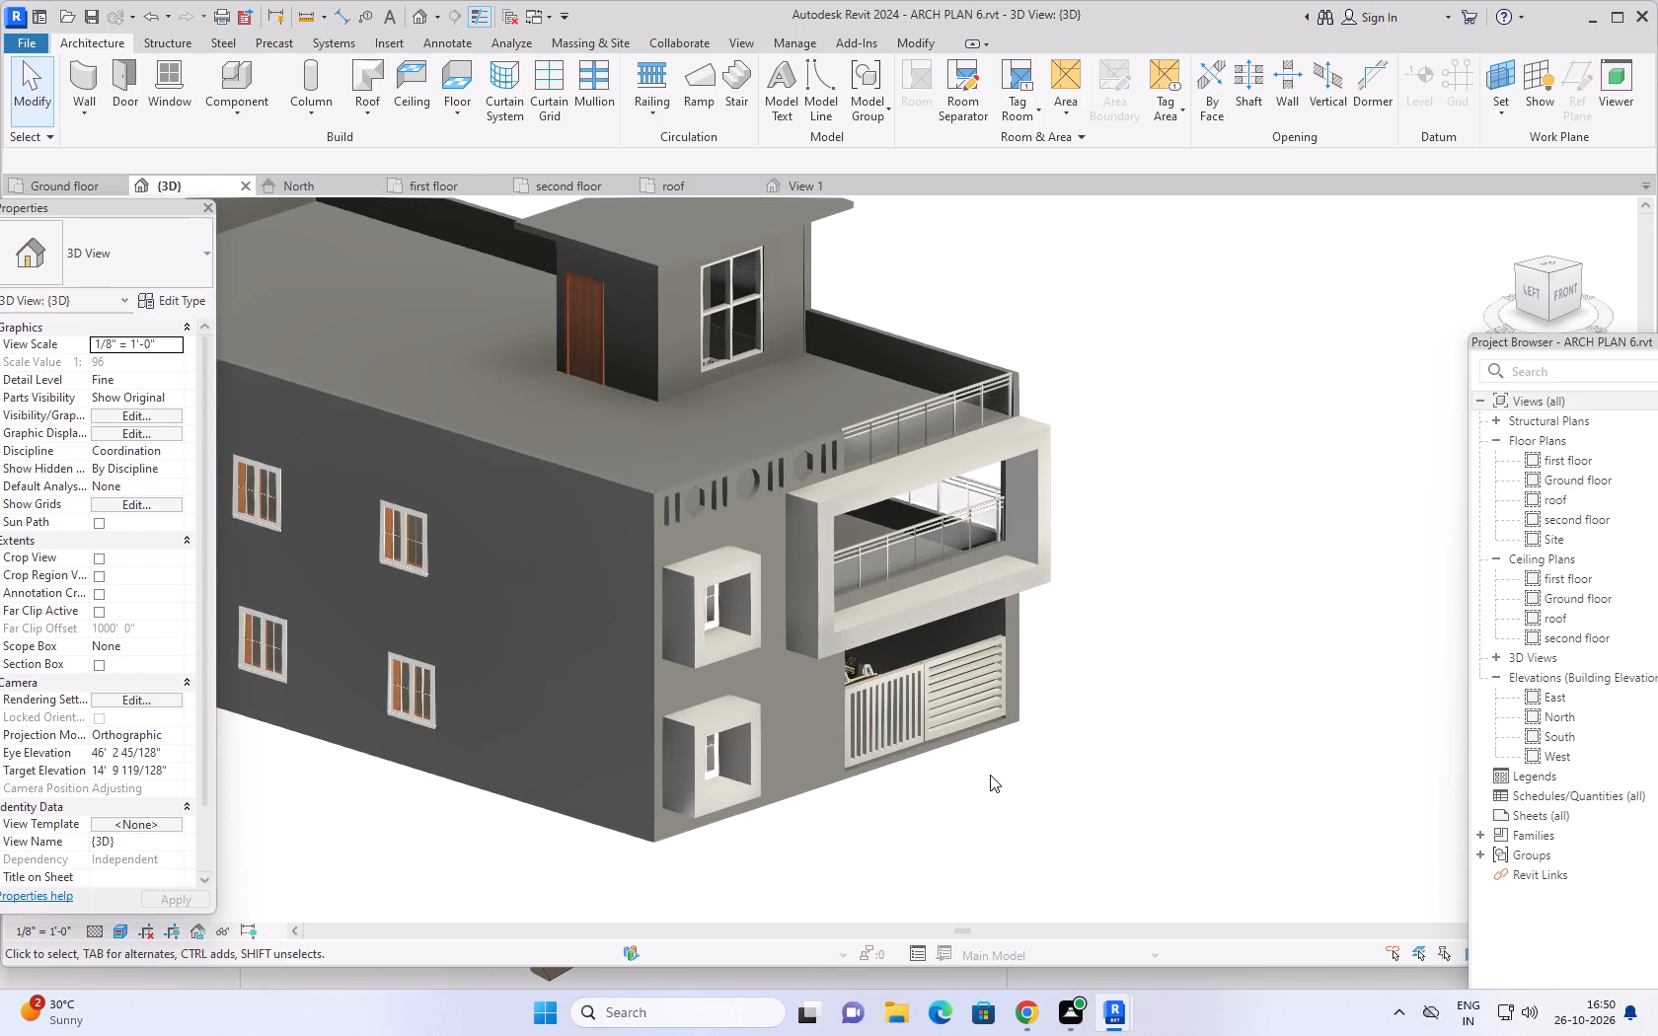
middle_click_drag(975, 773, 1167, 791)
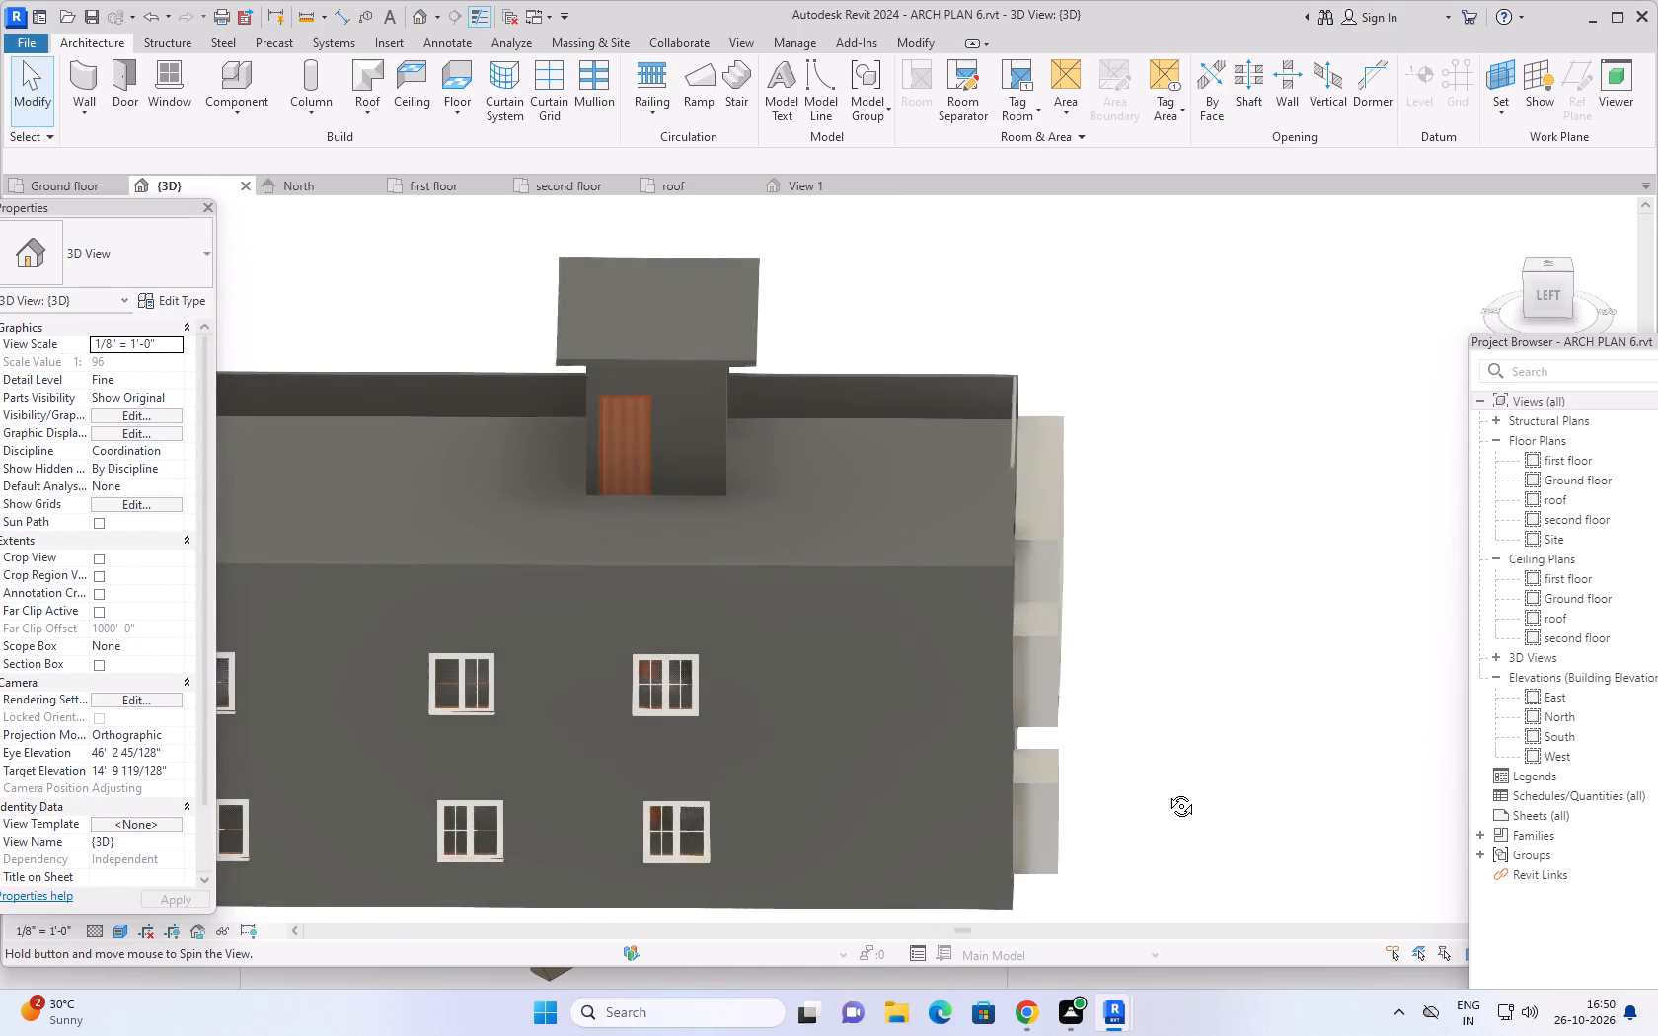
middle_click_drag(1167, 791, 834, 775)
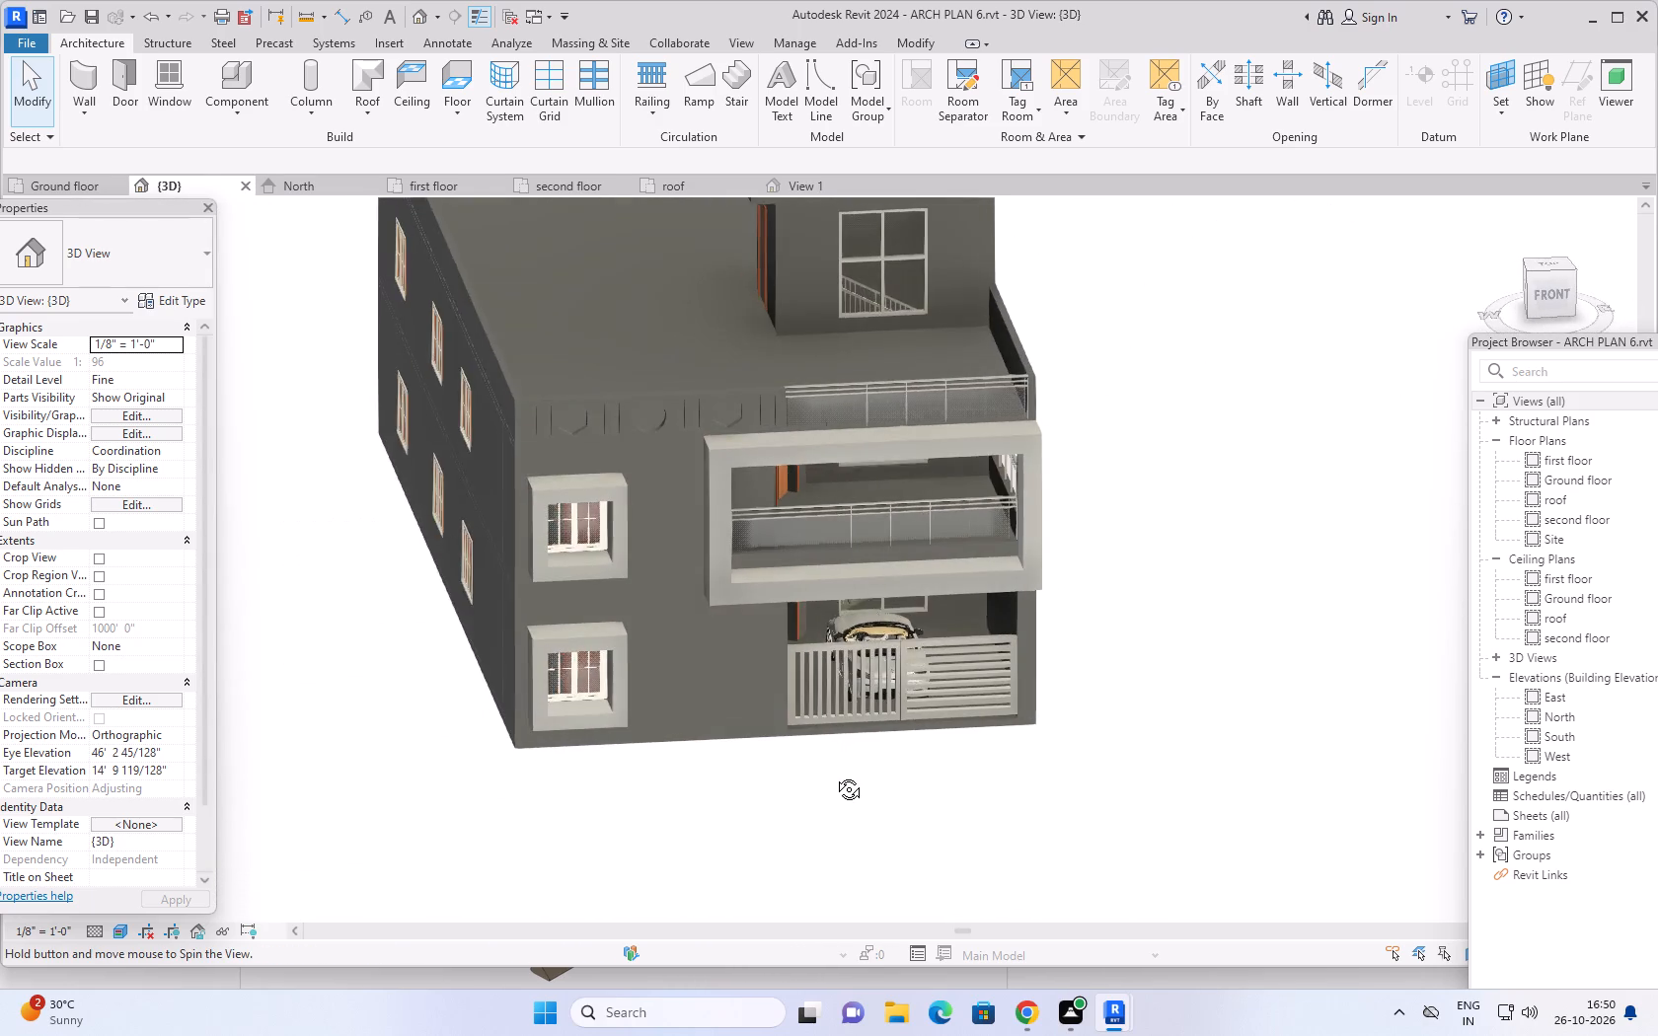
middle_click_drag(834, 775, 840, 747)
Edit the in-place facade model and set the extrusion end of the two front window frames to 2'.
middle_click_drag(1186, 563, 1257, 707)
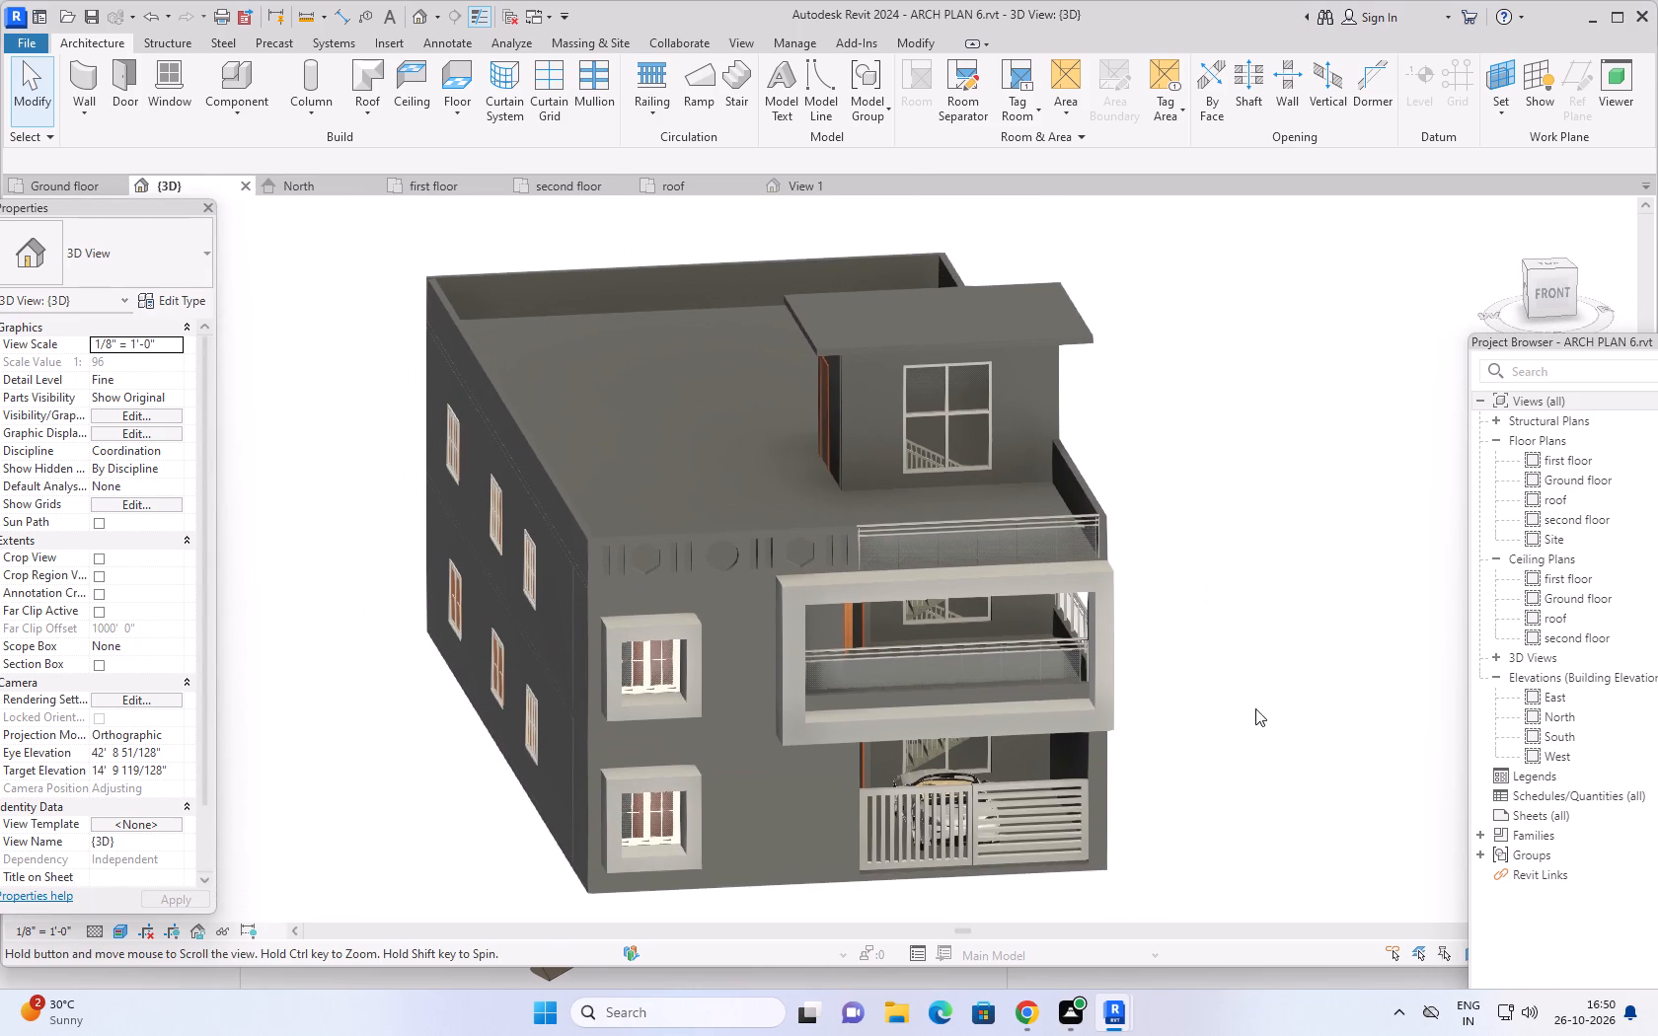
left_click(659, 631)
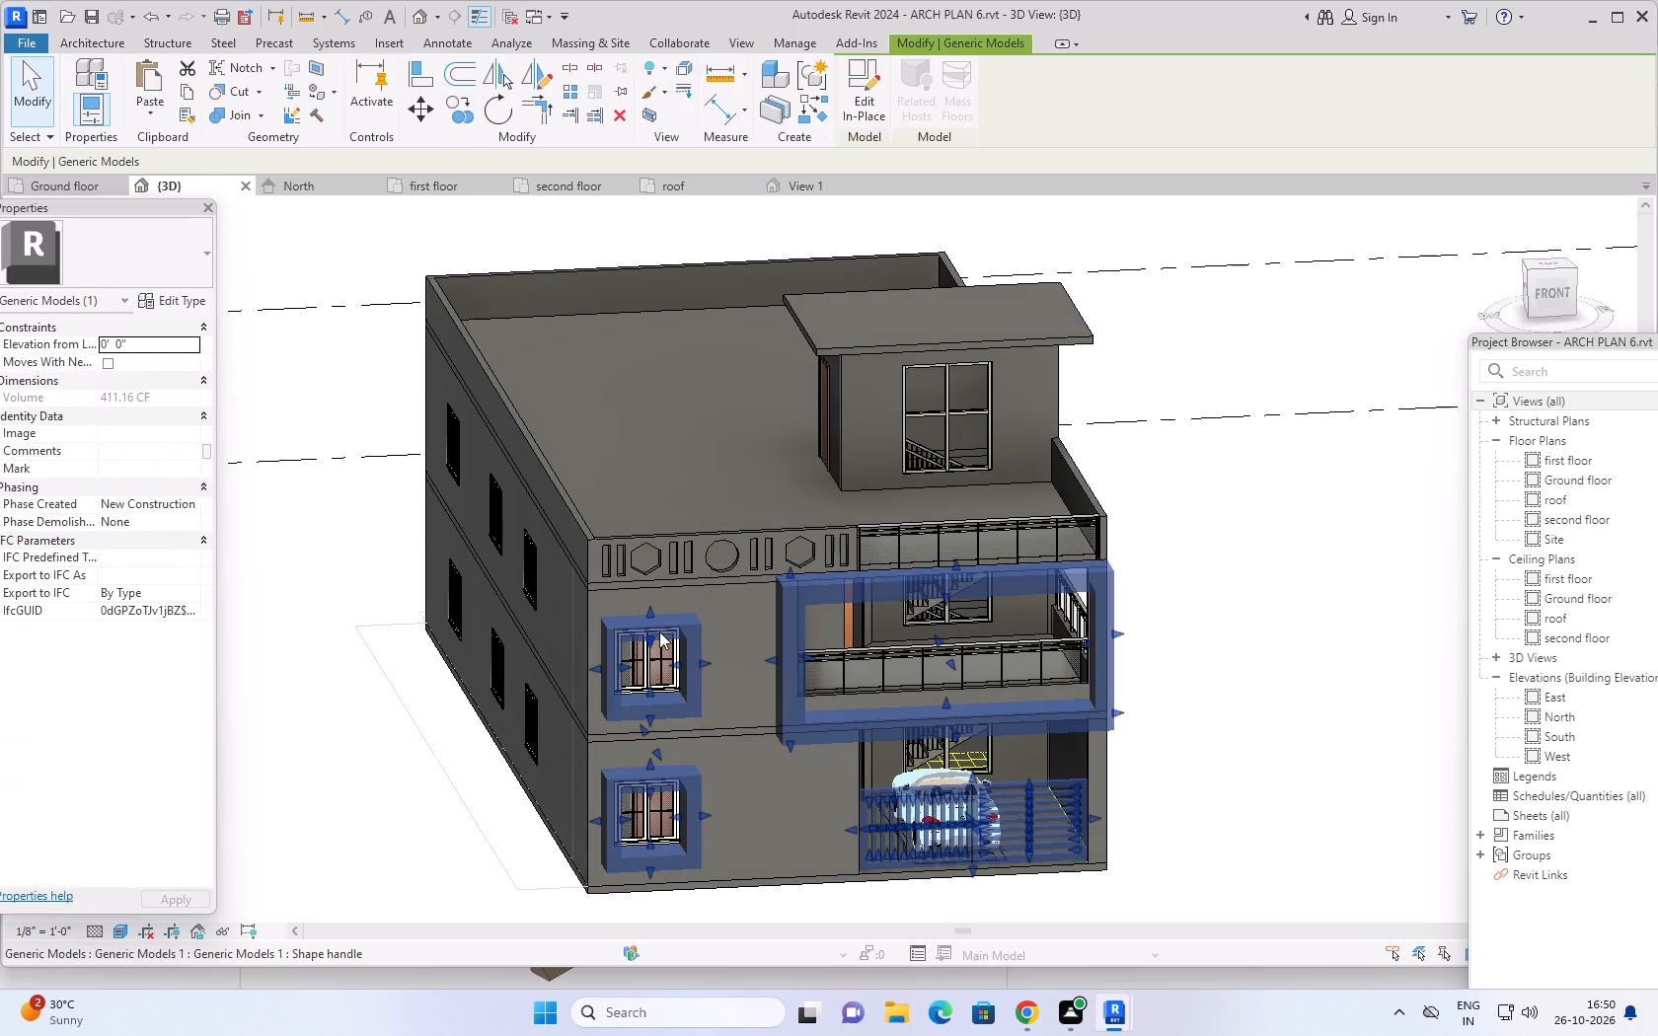
left_click(866, 81)
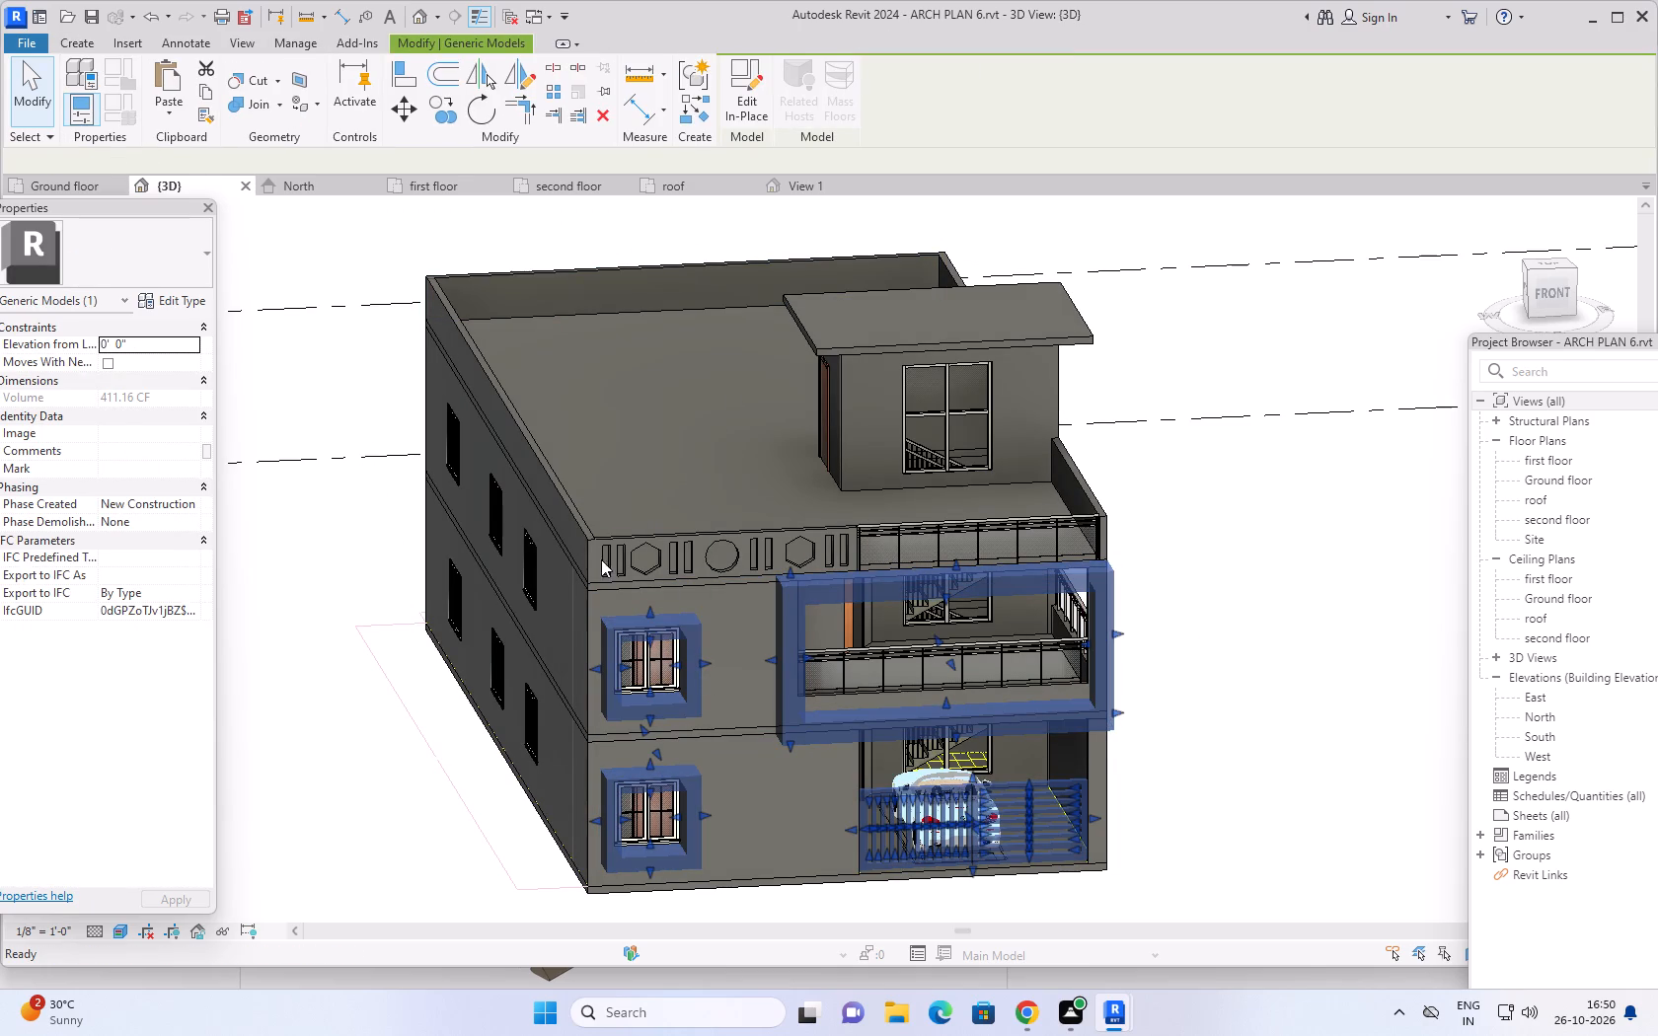
left_click(646, 627)
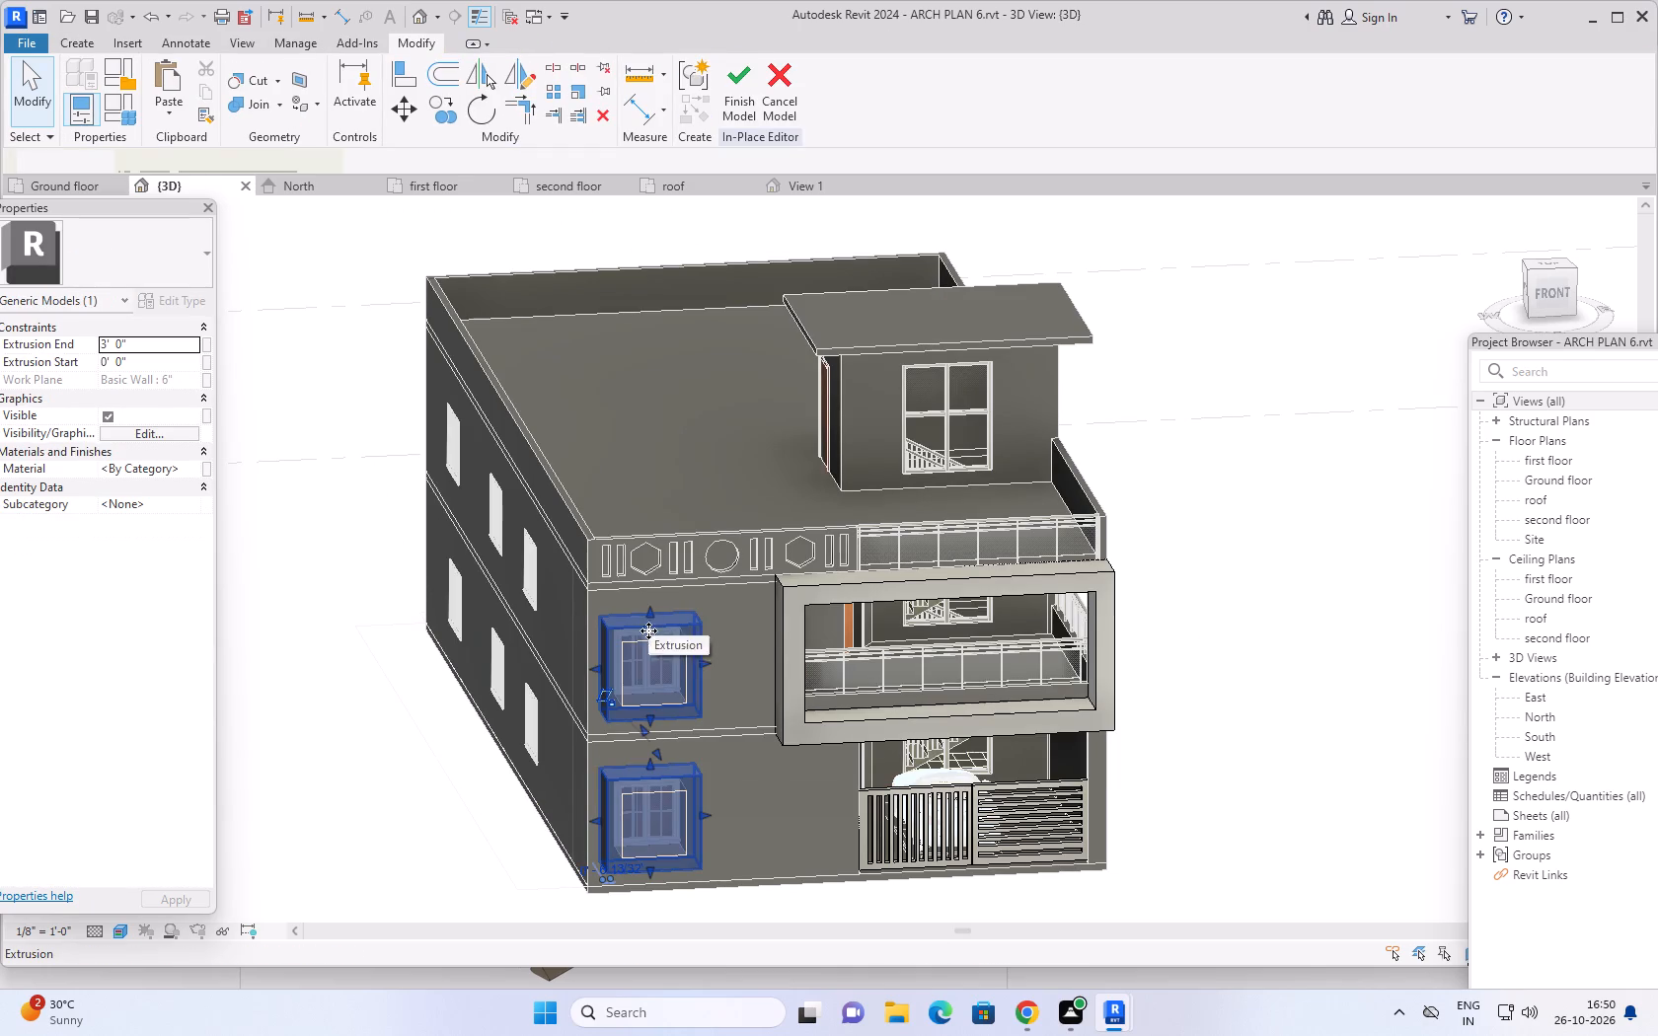
left_click(164, 346)
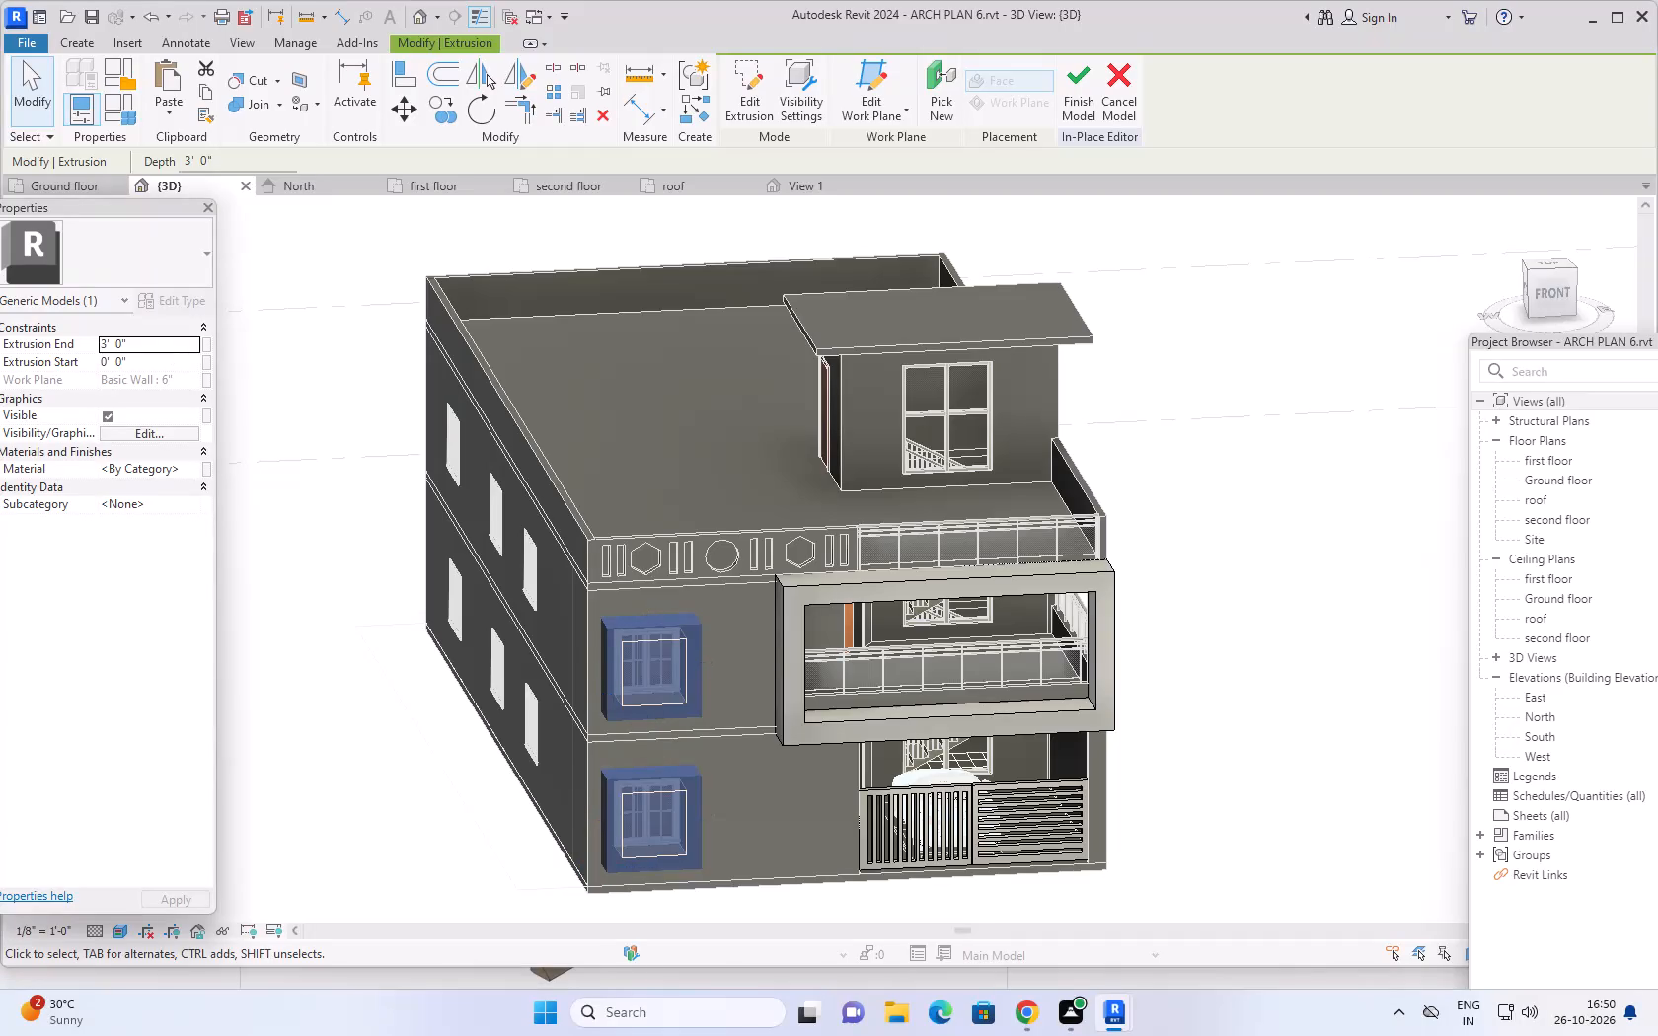
type("2'")
key("Return")
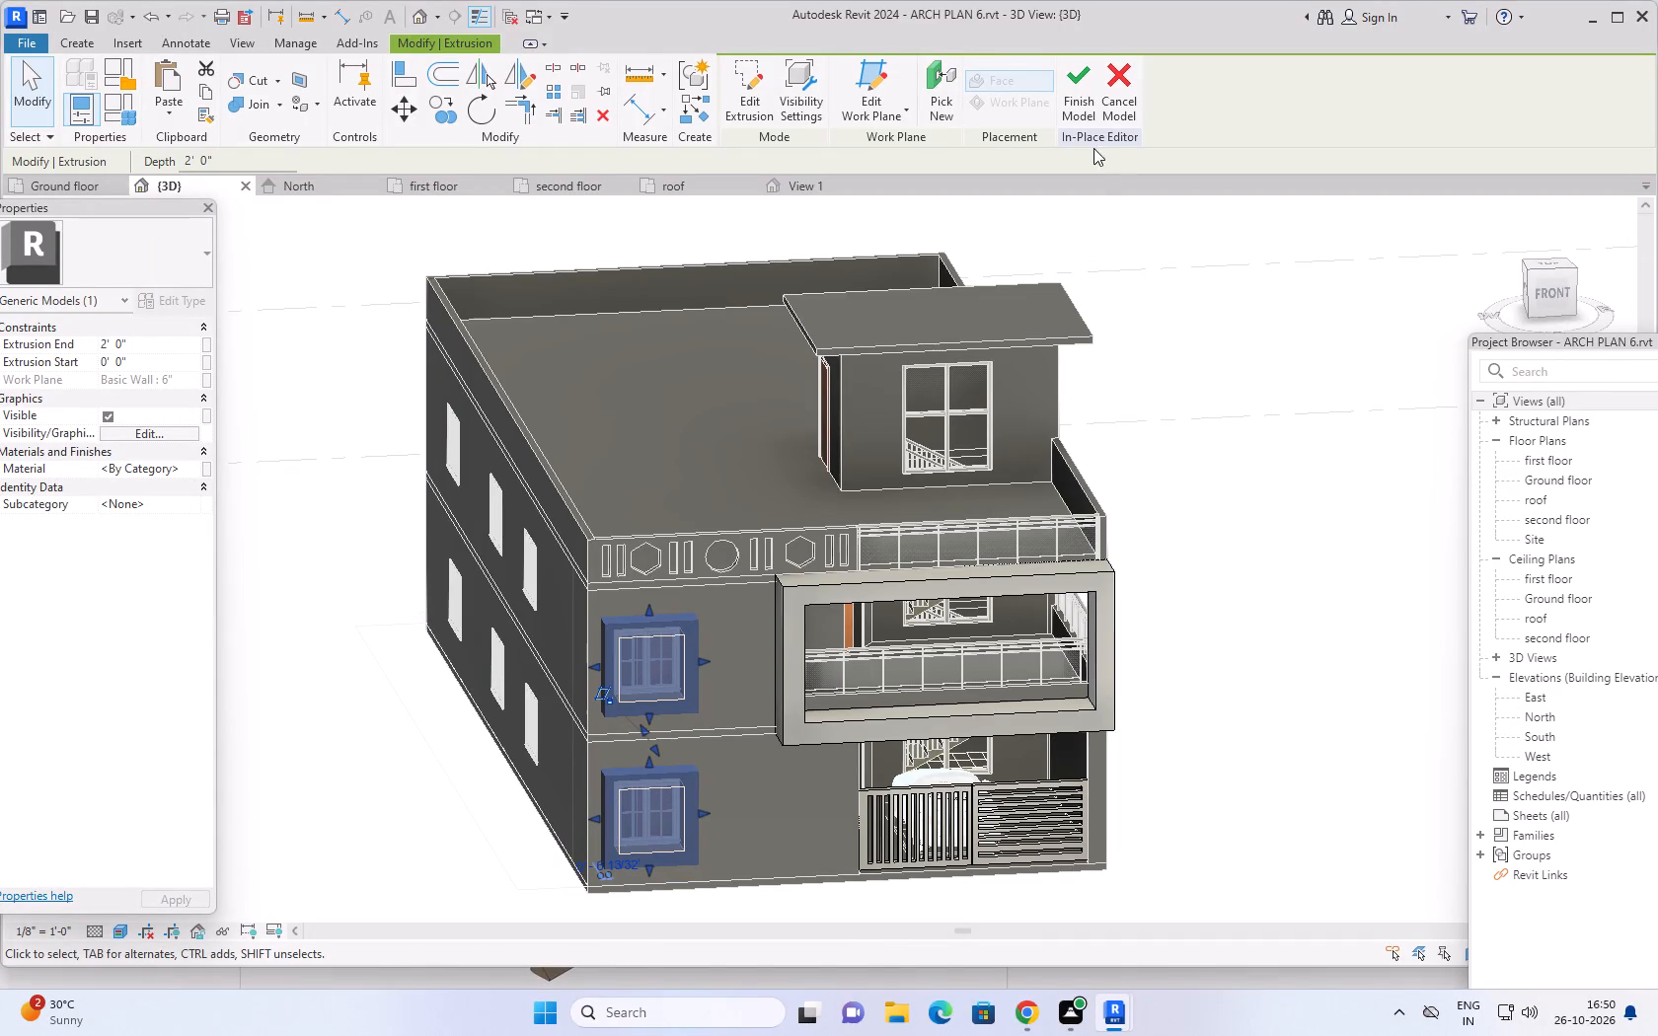
left_click(1073, 79)
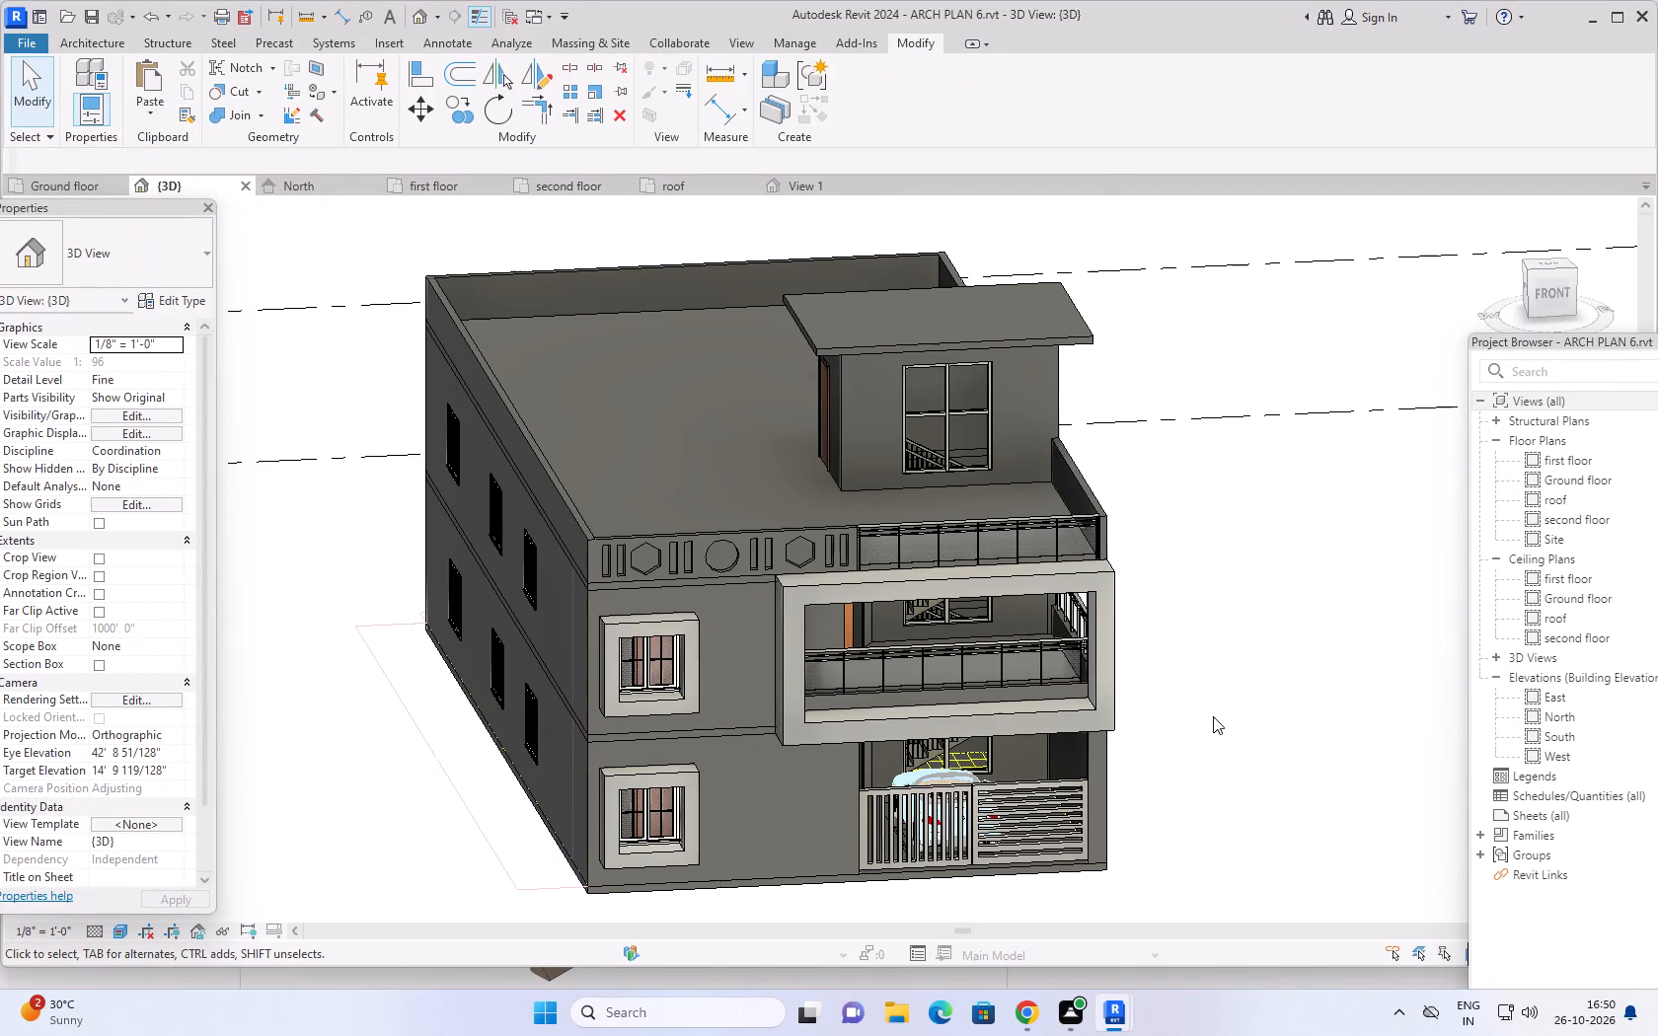
Inspect the front facade with the window frames, balcony frame and gate from several angles in 3D.
middle_click_drag(1216, 722, 1213, 633)
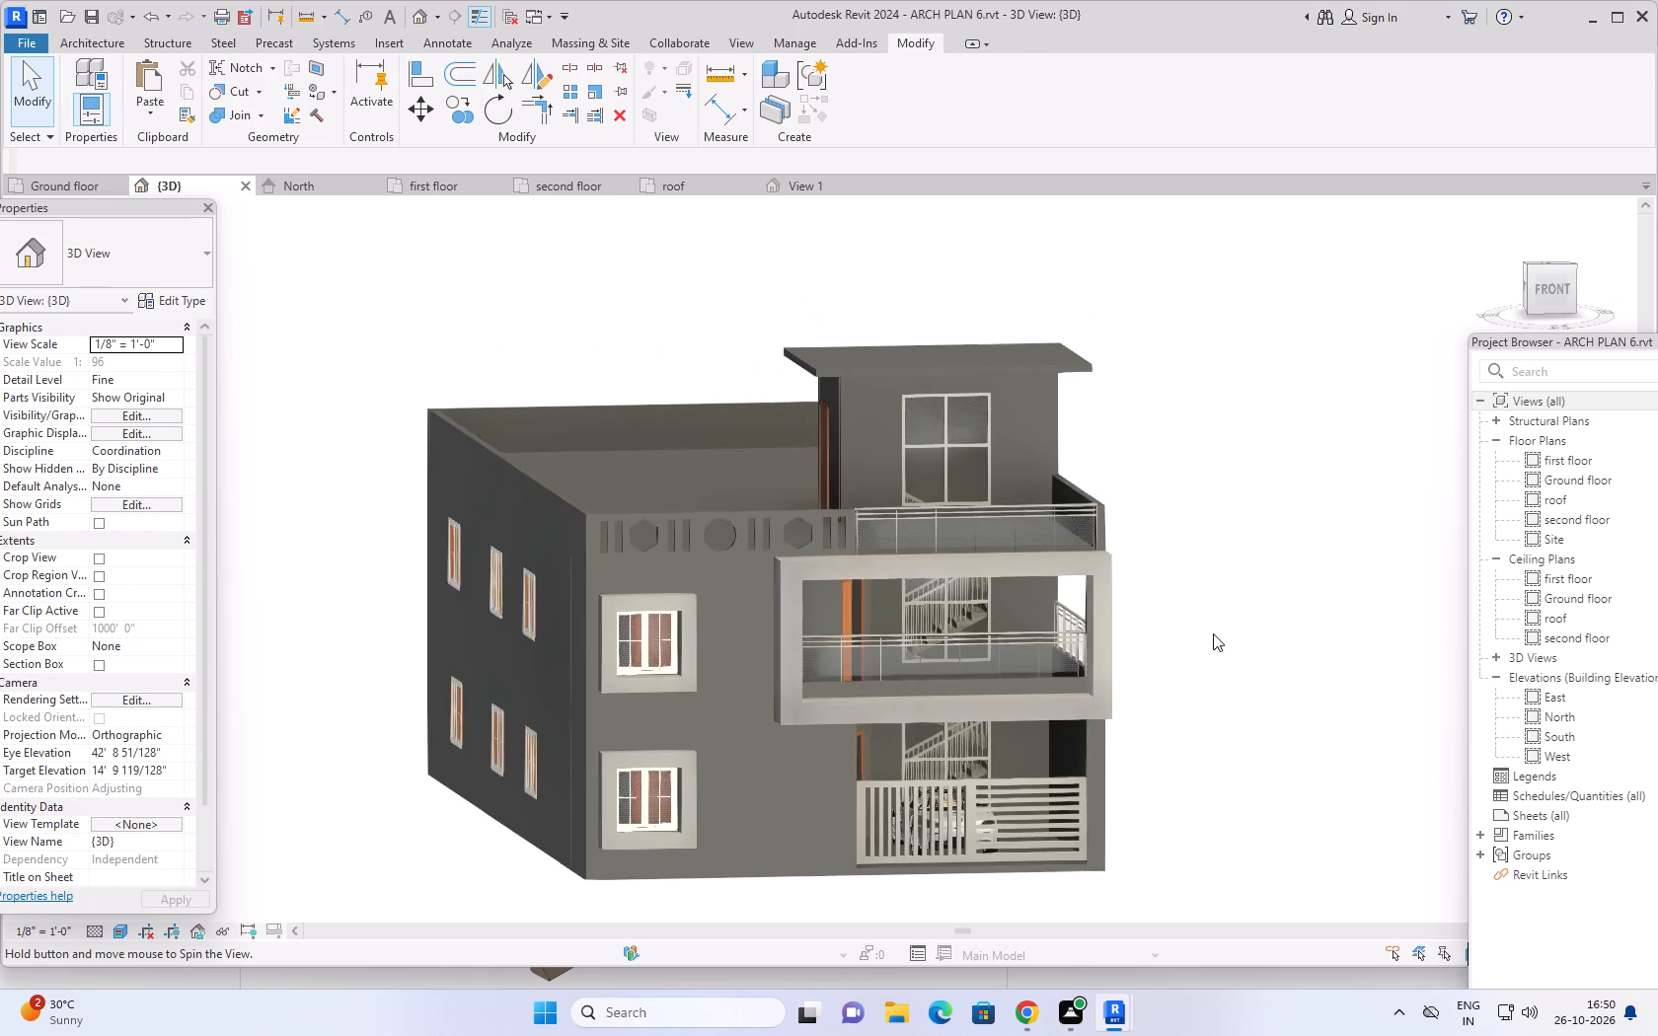
middle_click_drag(1198, 597, 1179, 675)
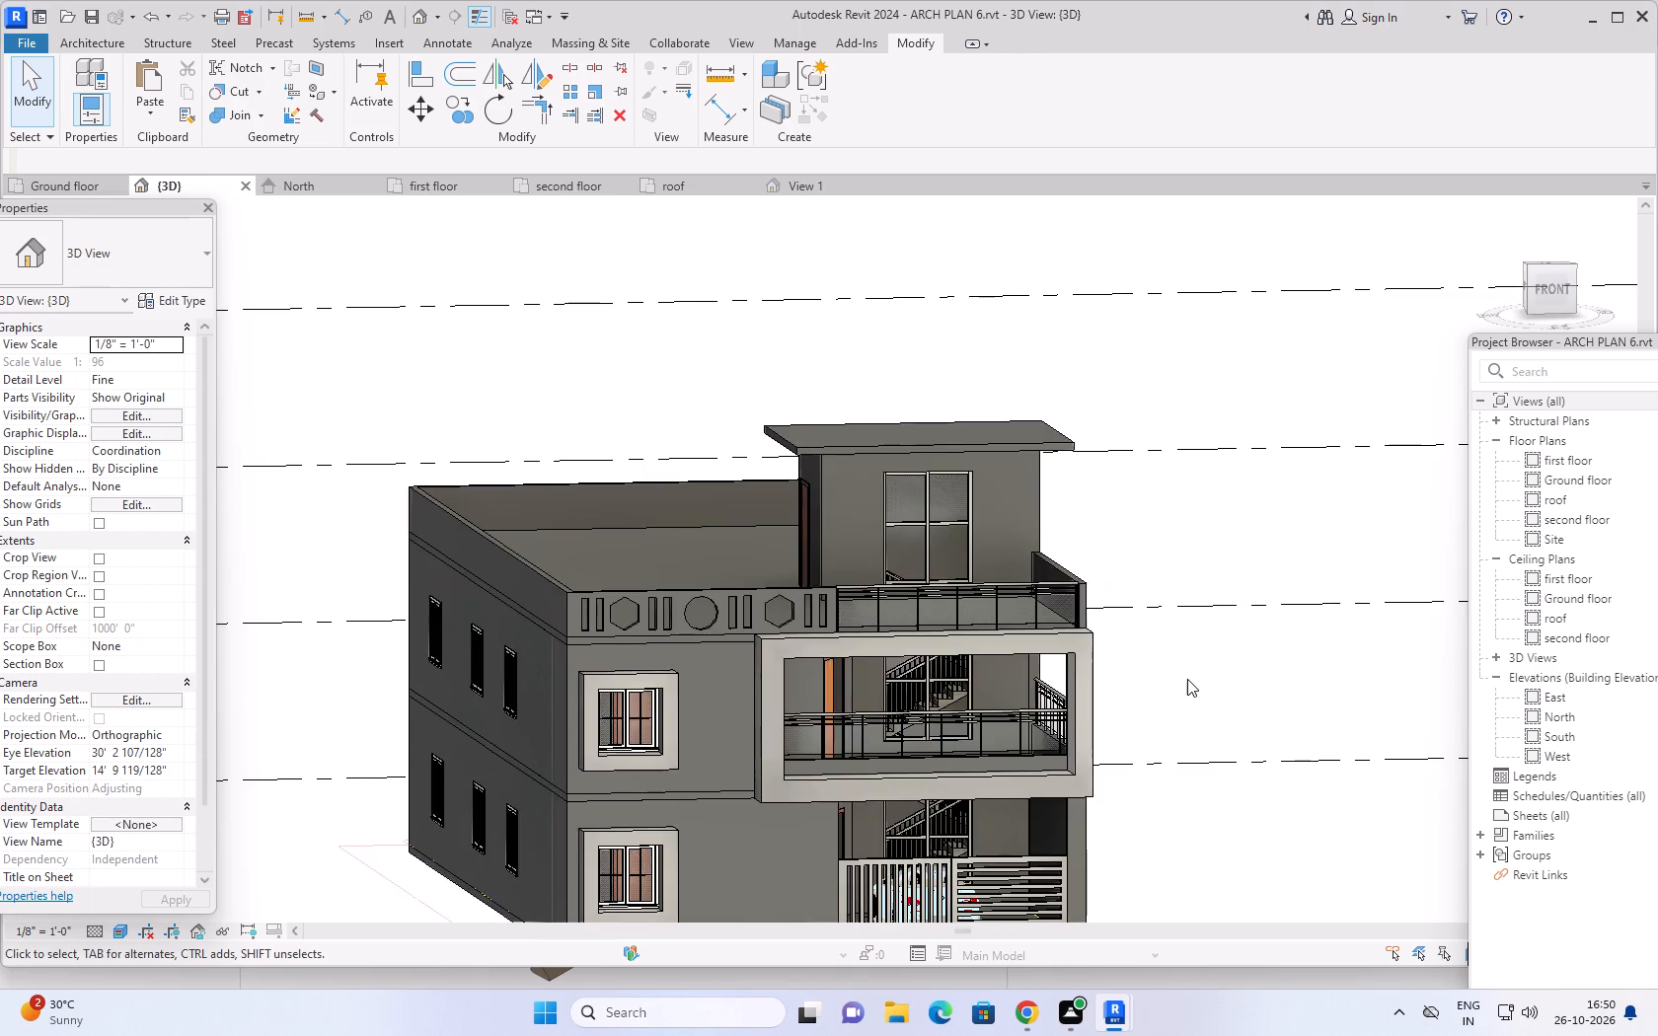
middle_click_drag(1188, 679, 1245, 707)
scroll(1241, 706, "down", 3)
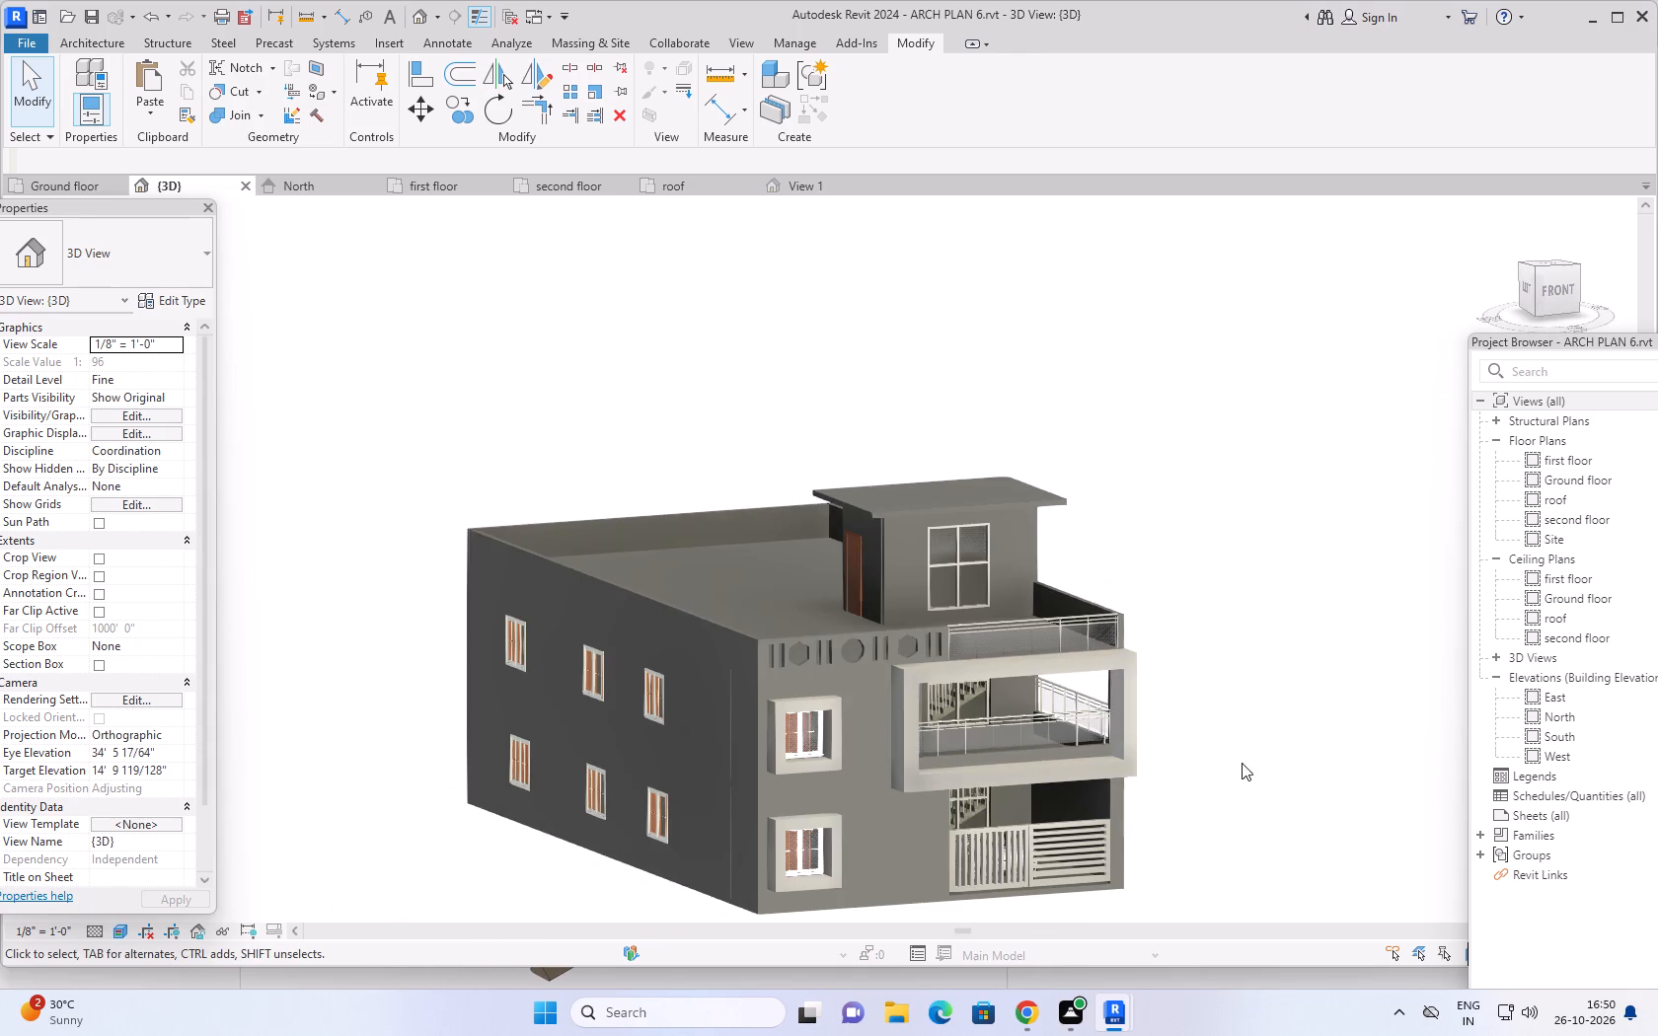
middle_click_drag(1236, 763, 1216, 695)
scroll(1216, 695, "up", 2)
middle_click_drag(1220, 665, 1153, 766, "shift")
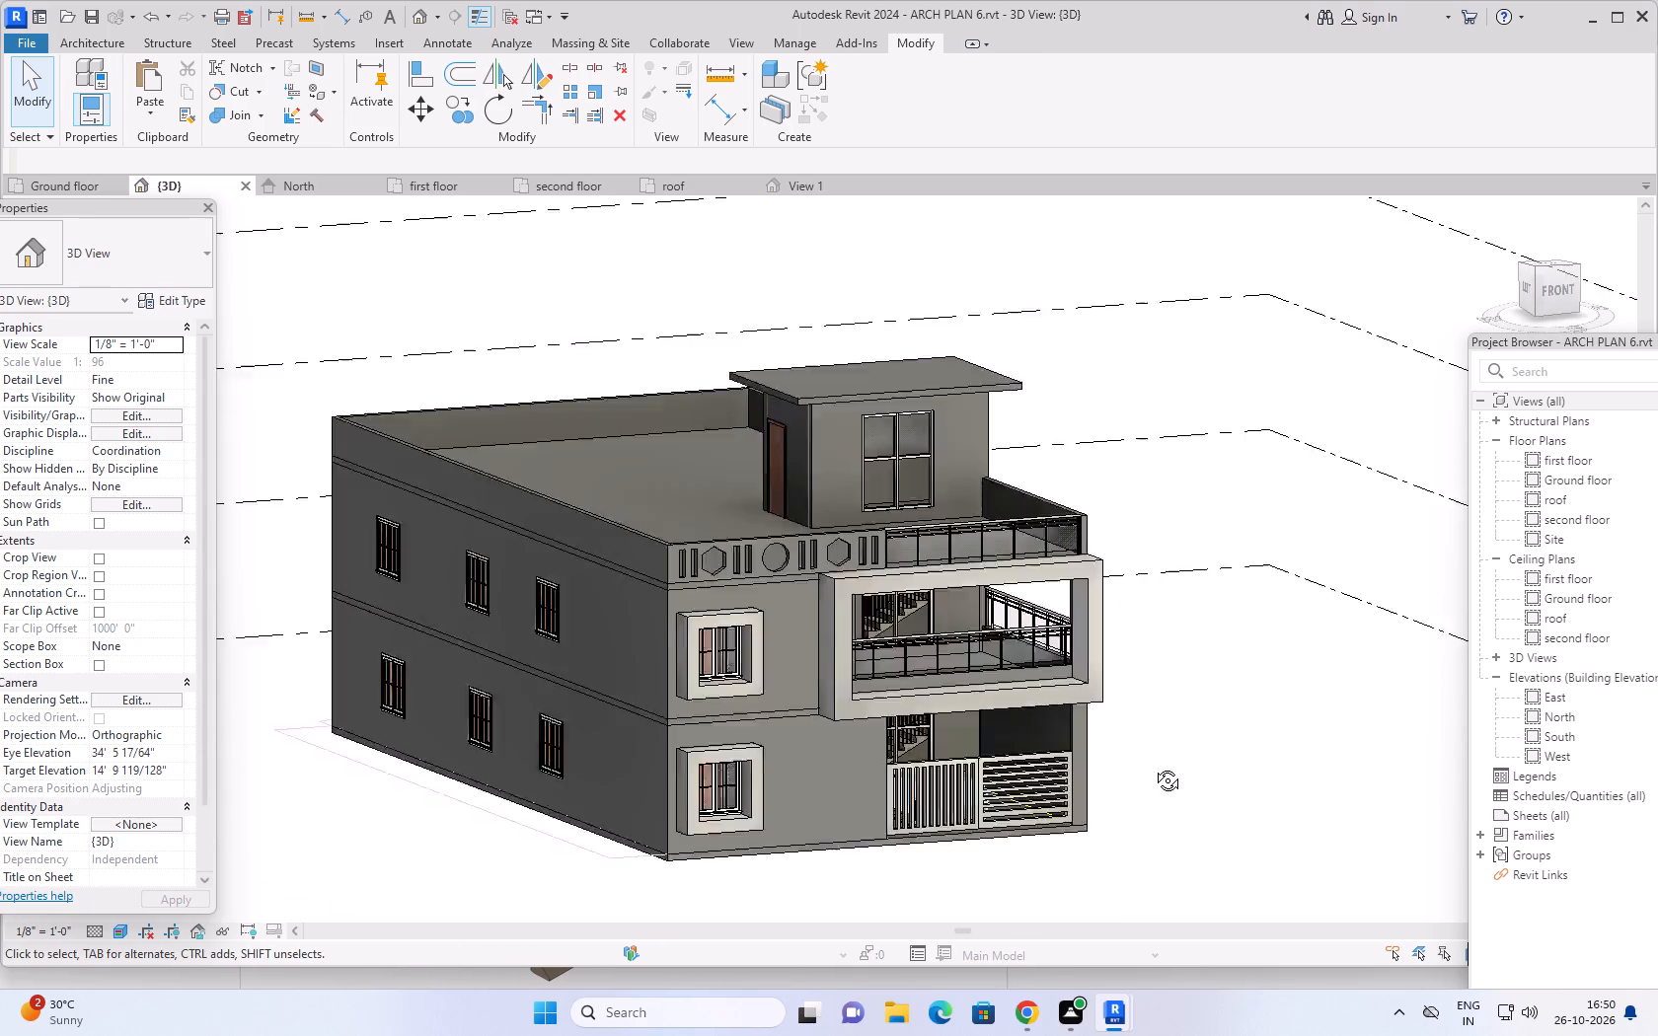
middle_click_drag(1153, 766, 1147, 778, "shift")
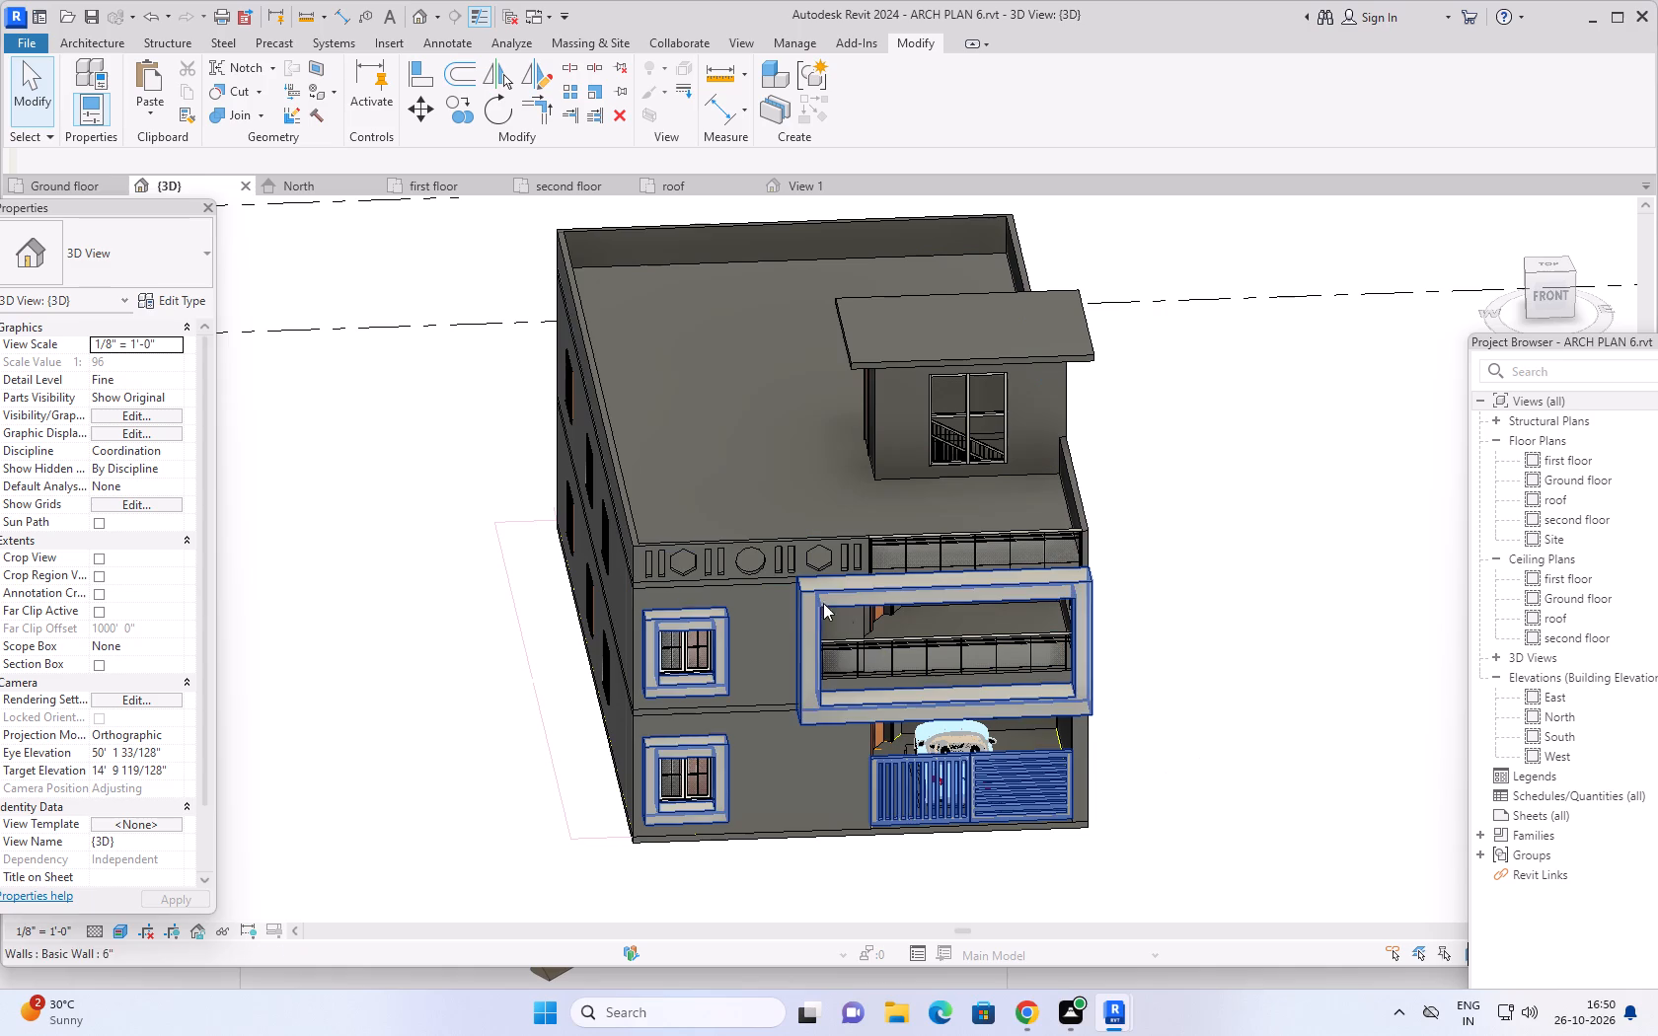
In the first floor plan, load the Planter site component family from the library's Site Accessories folder, without placing it.
left_click(448, 182)
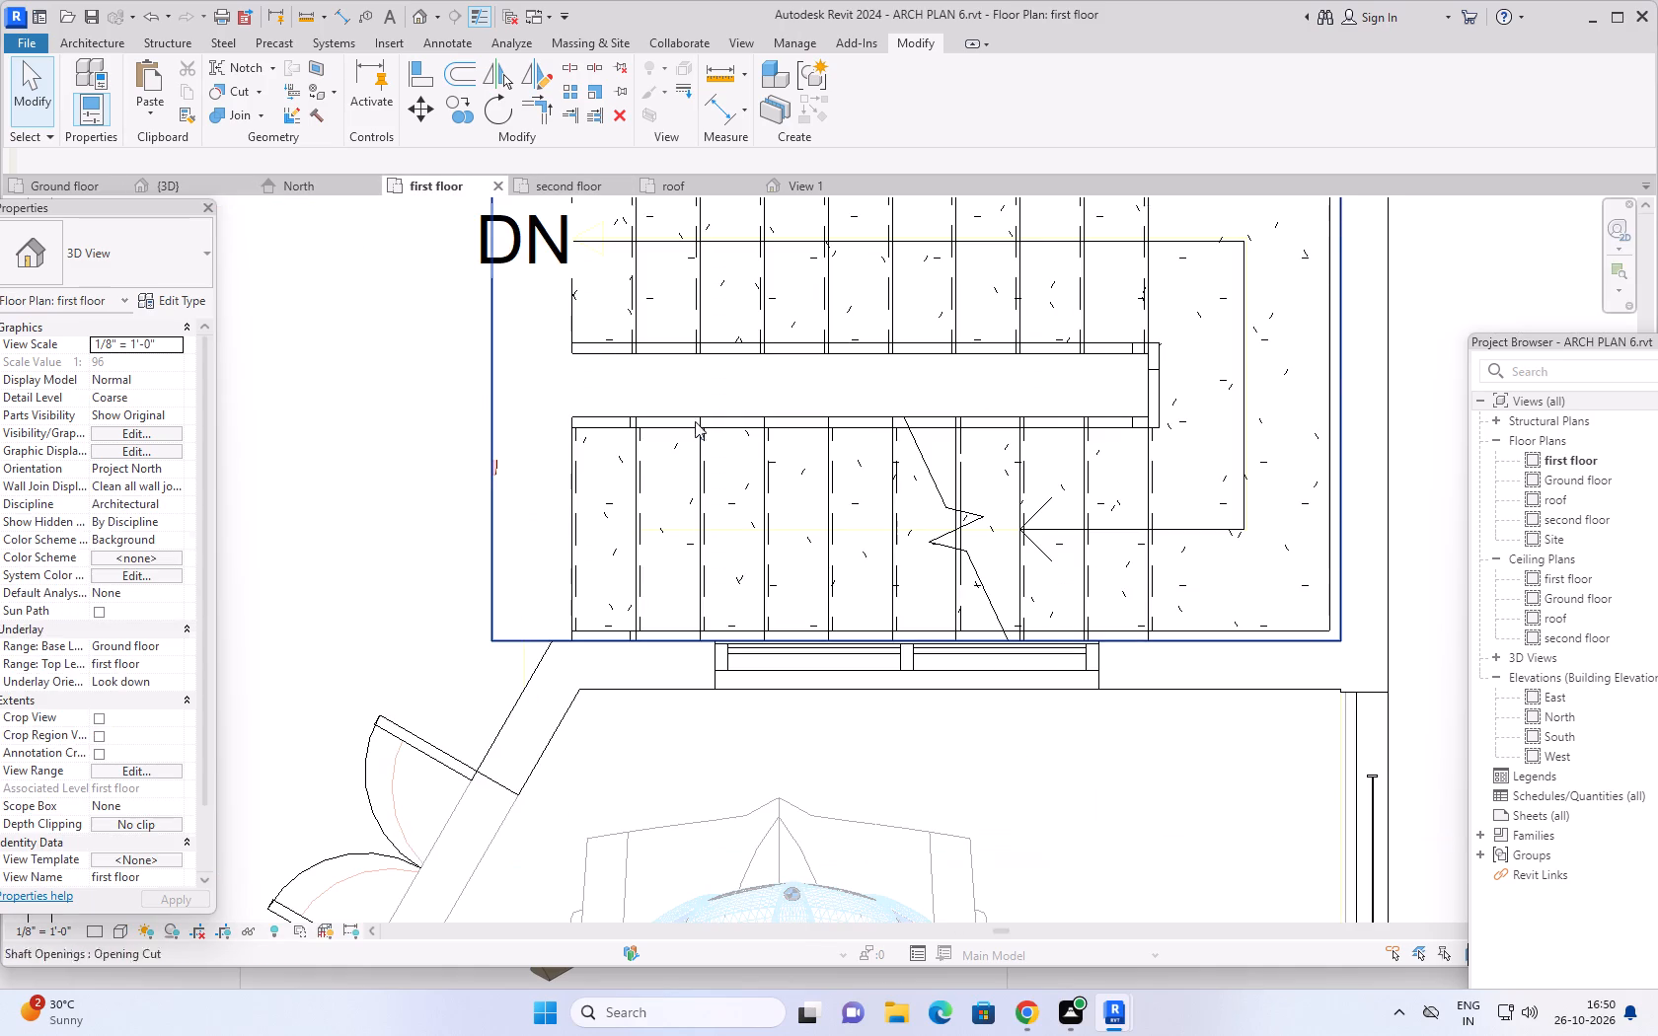
scroll(863, 601, "down", 11)
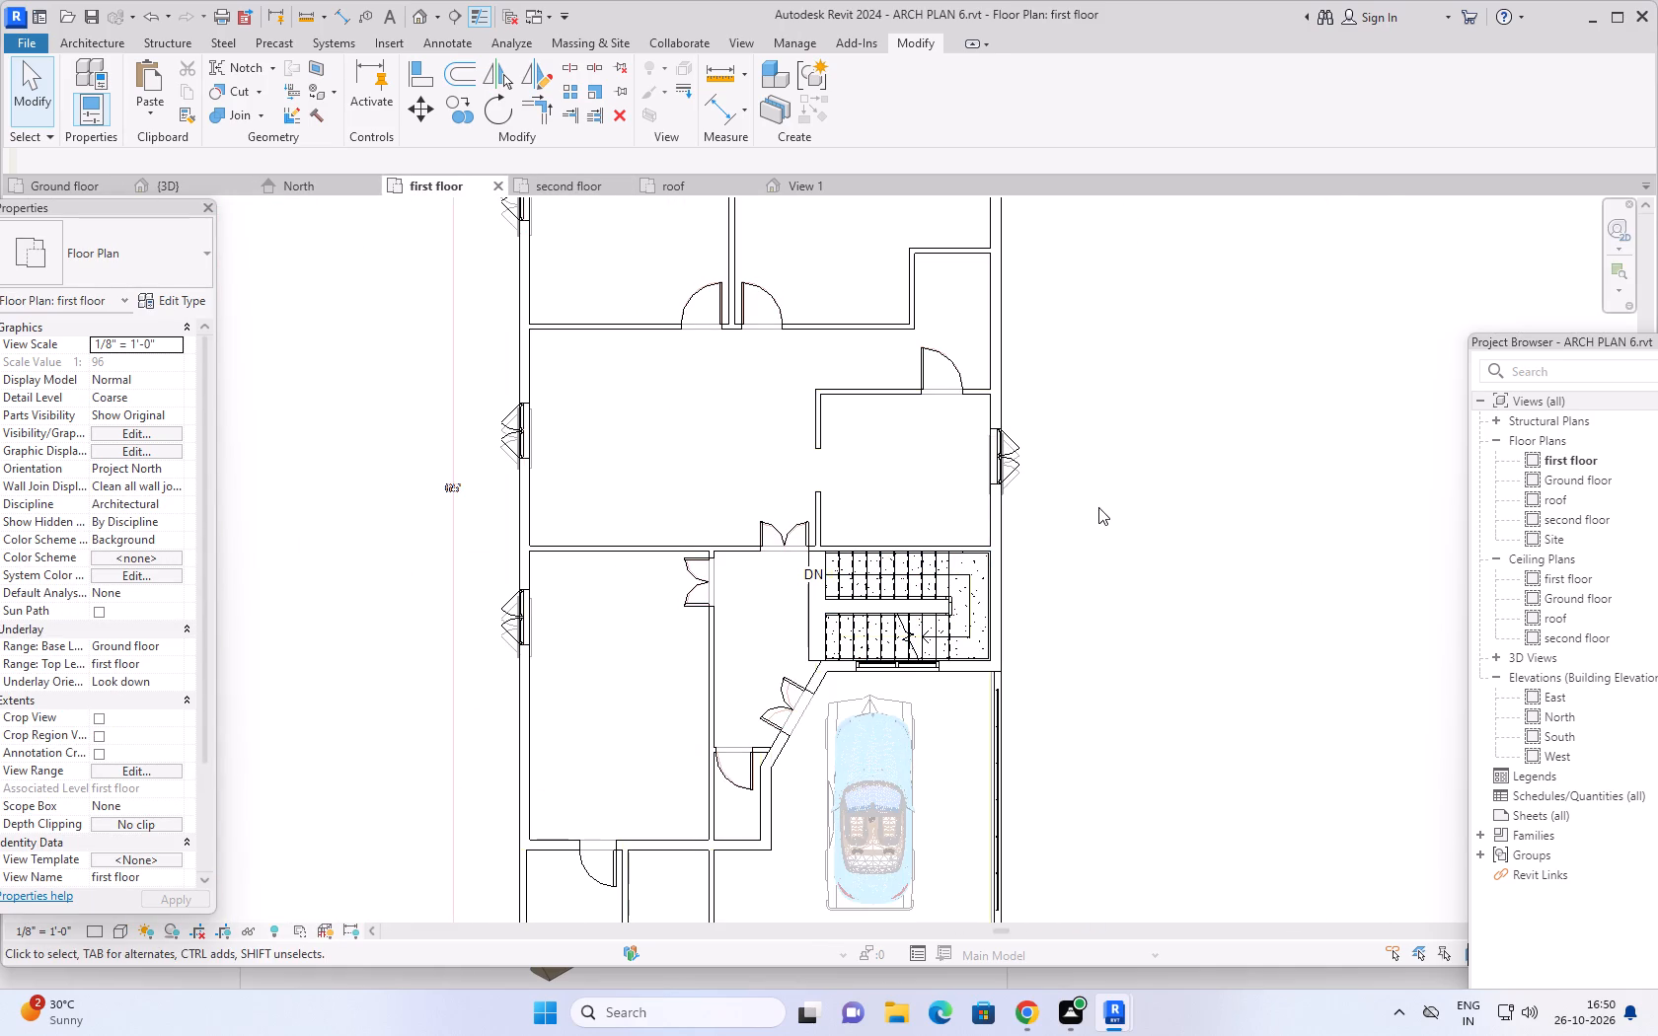
middle_click_drag(1098, 507, 1098, 343)
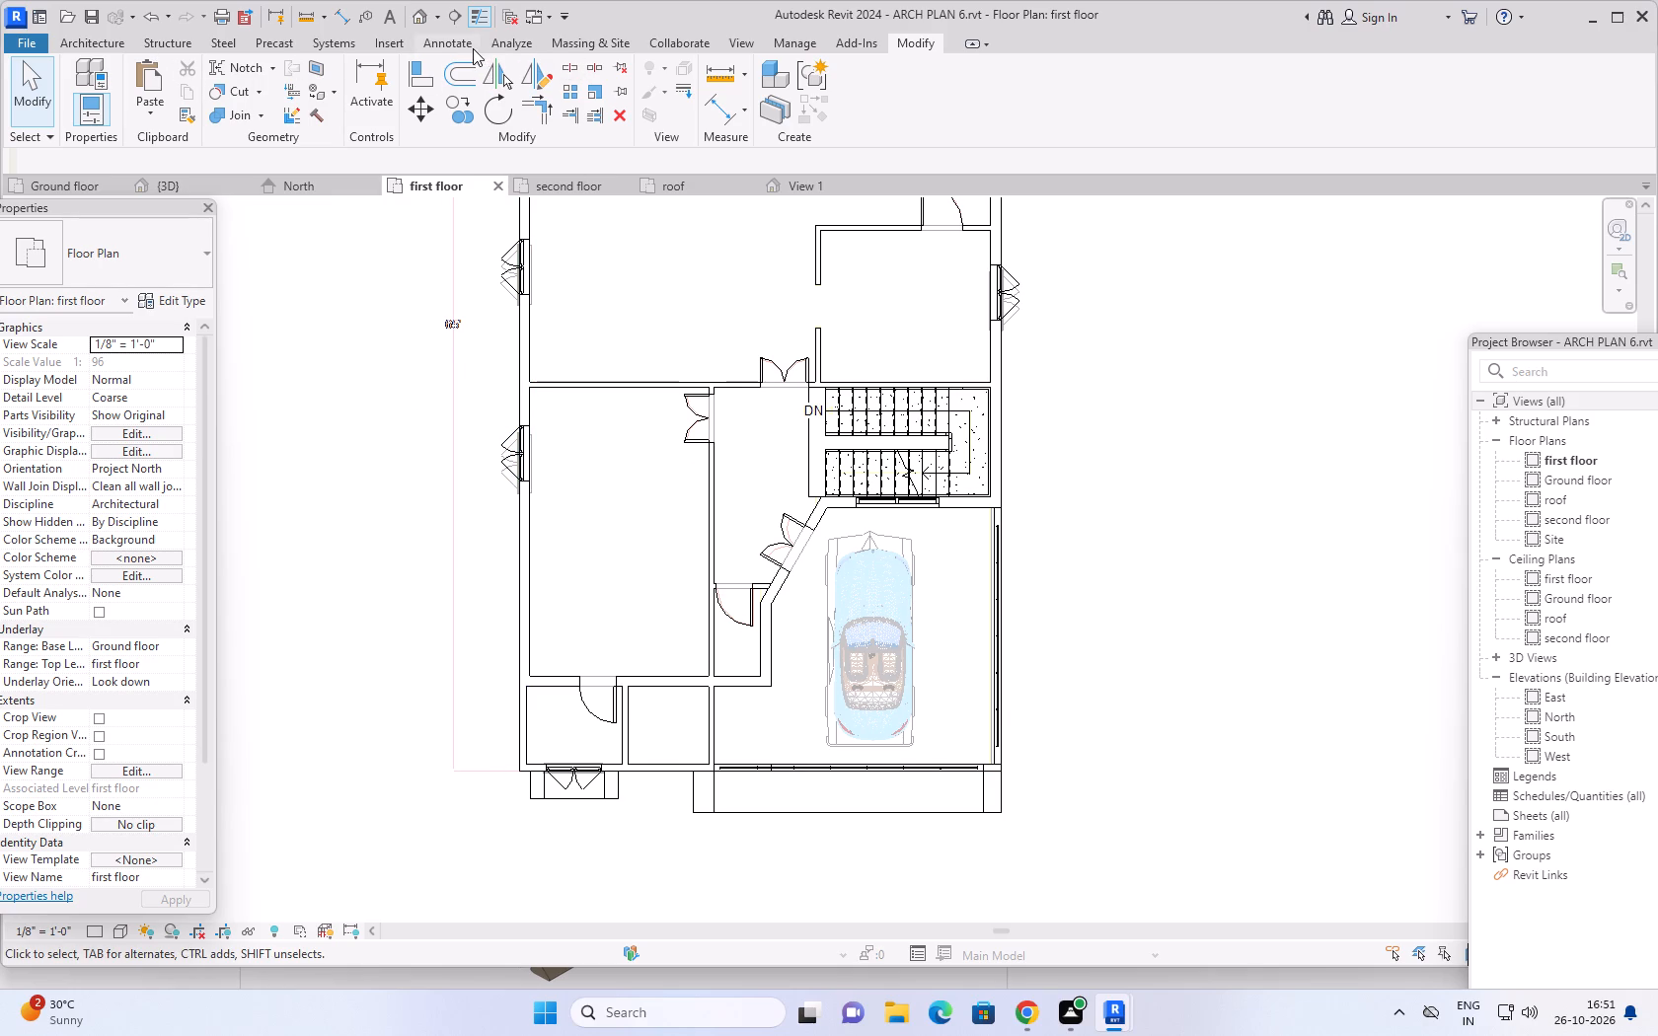
left_click(568, 44)
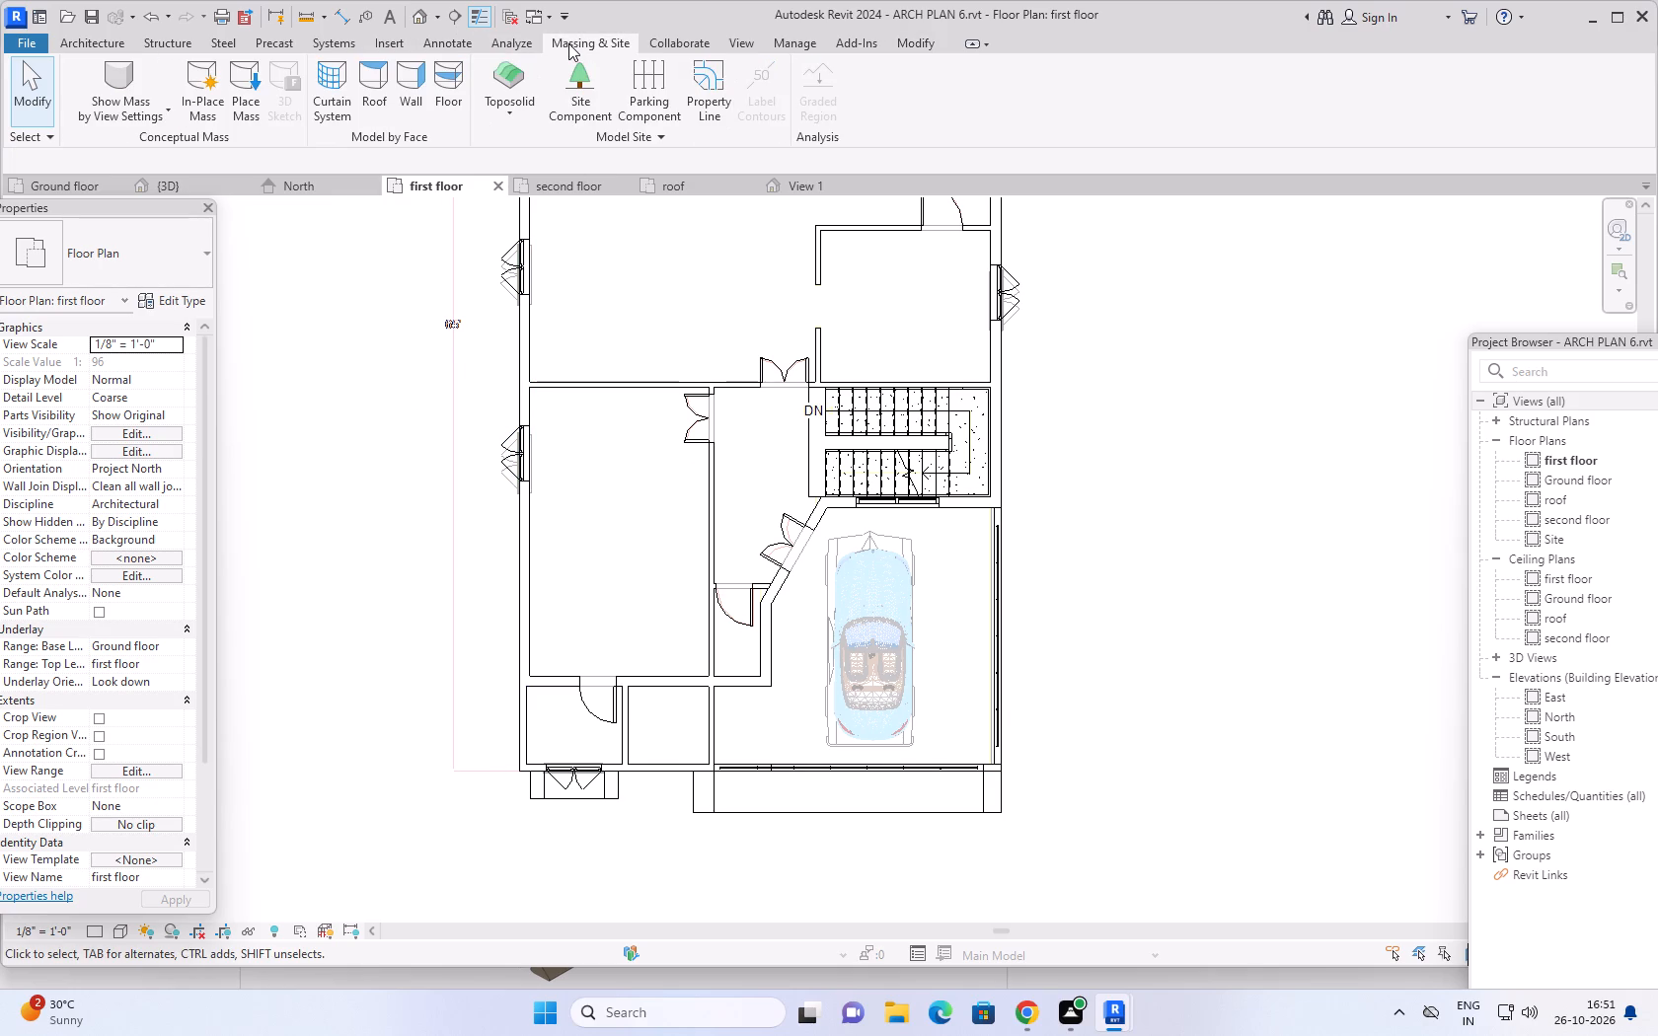
left_click(569, 74)
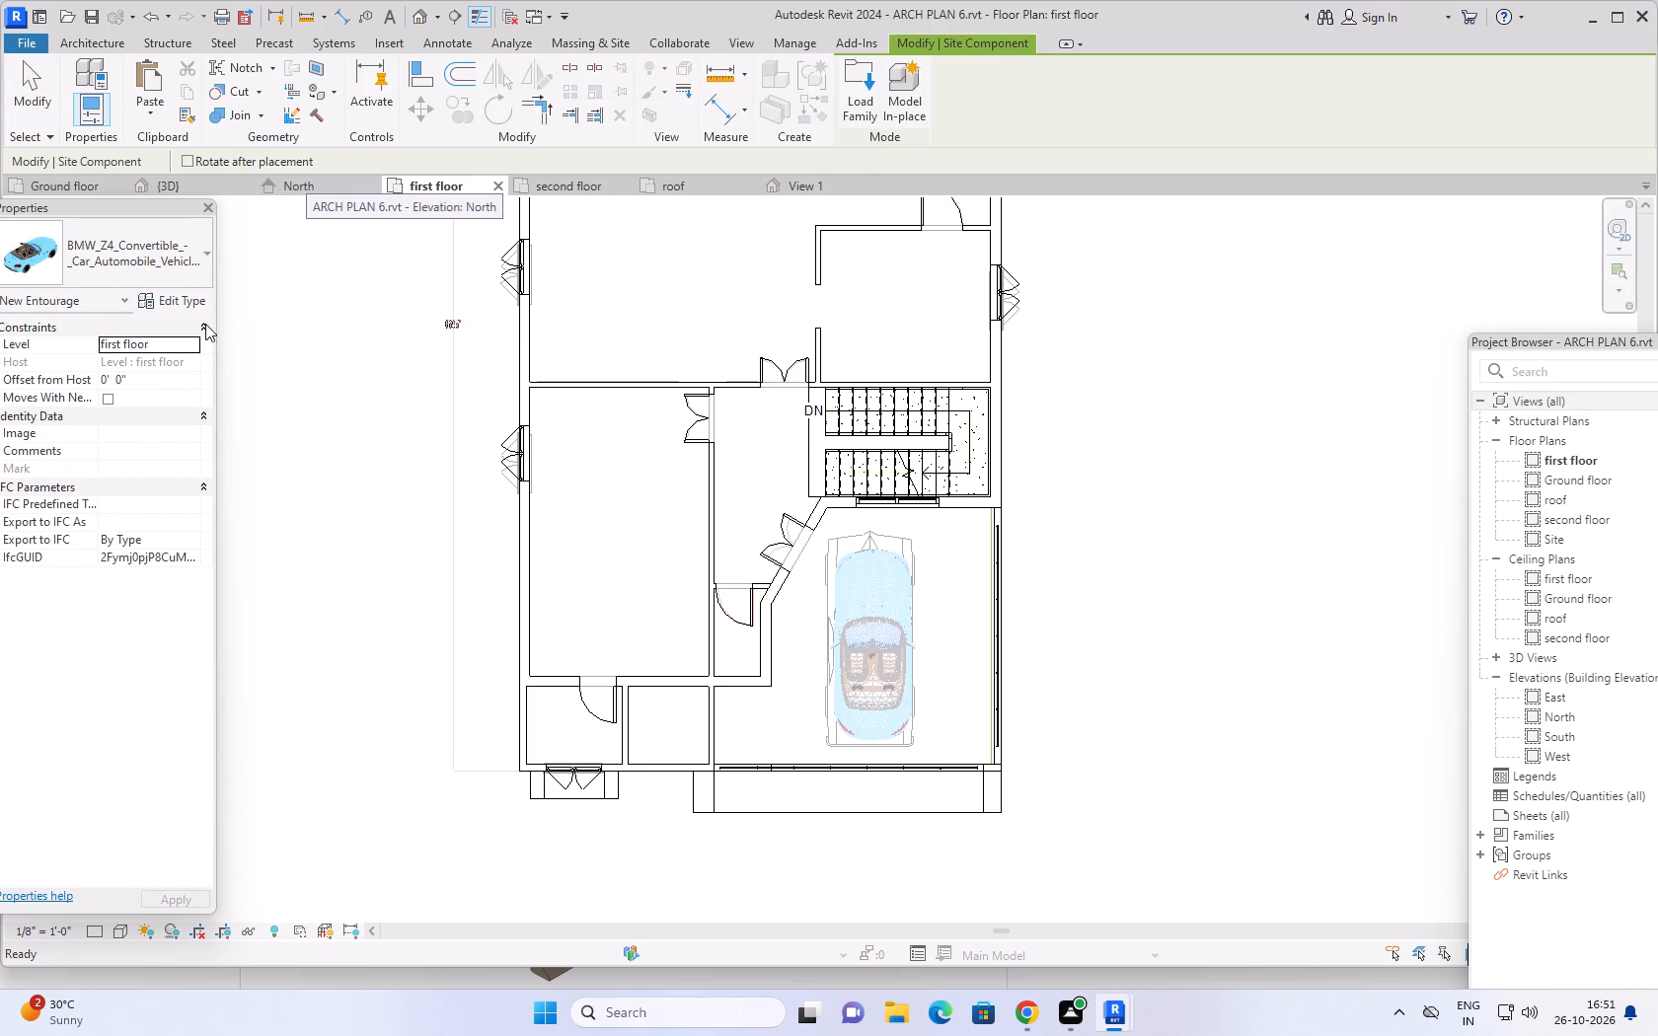
left_click(854, 74)
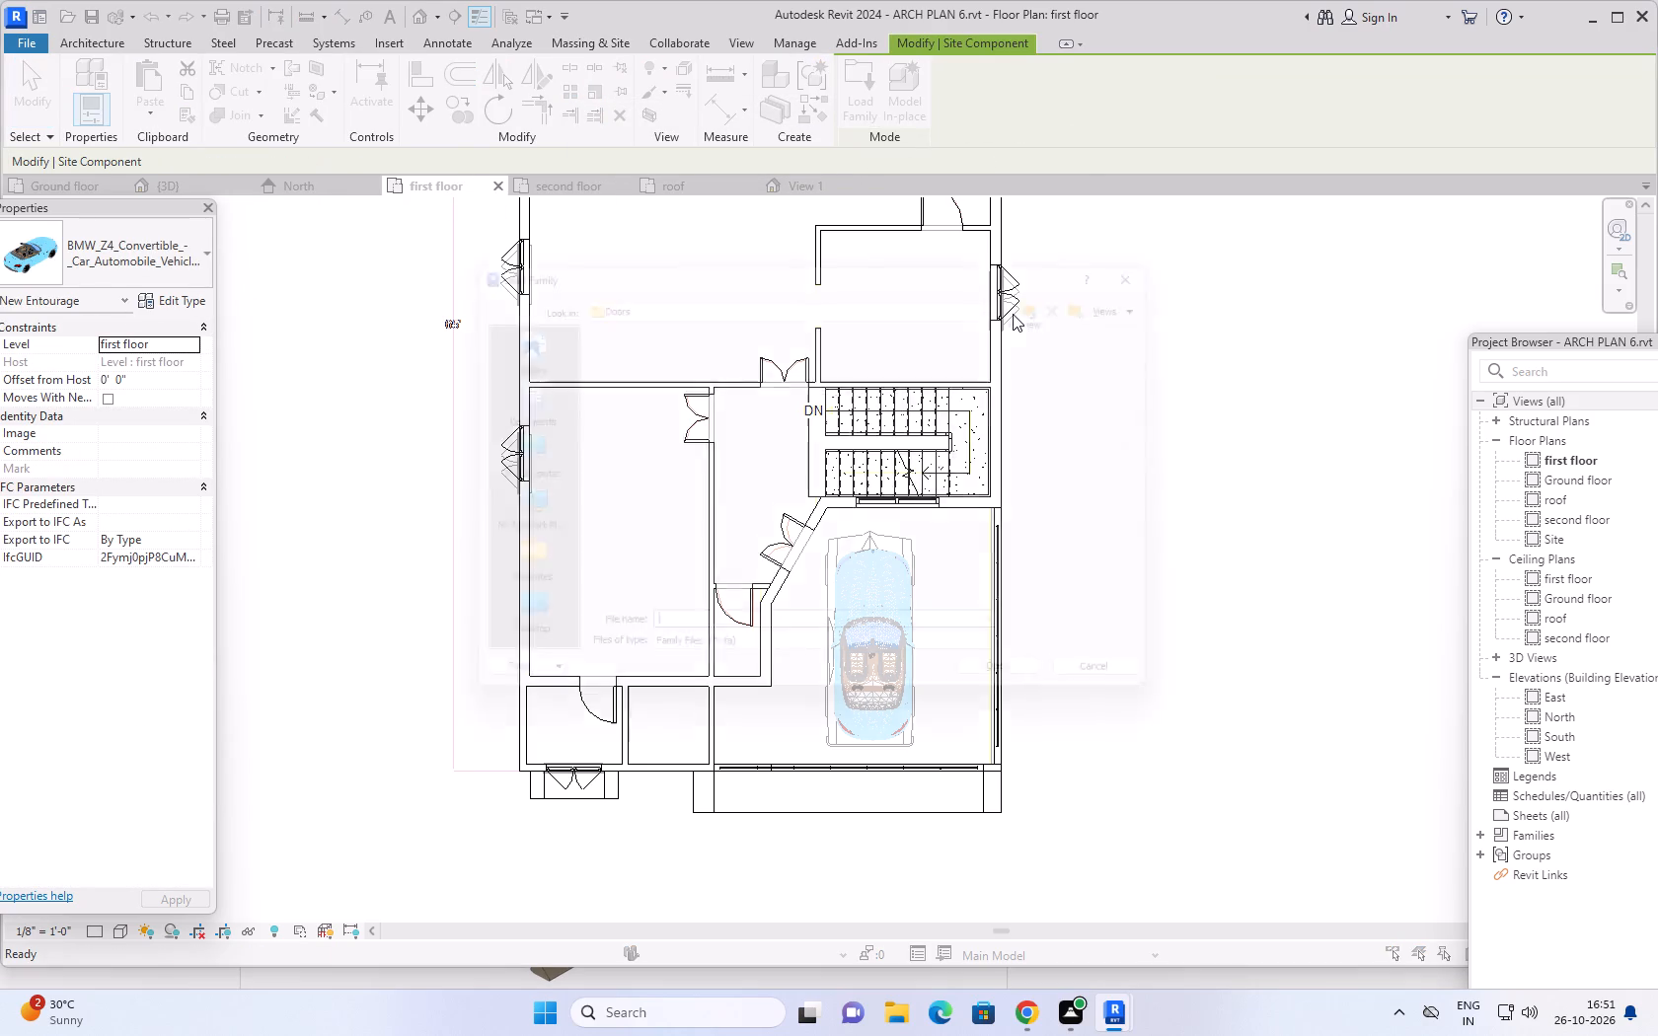
left_click(1066, 291)
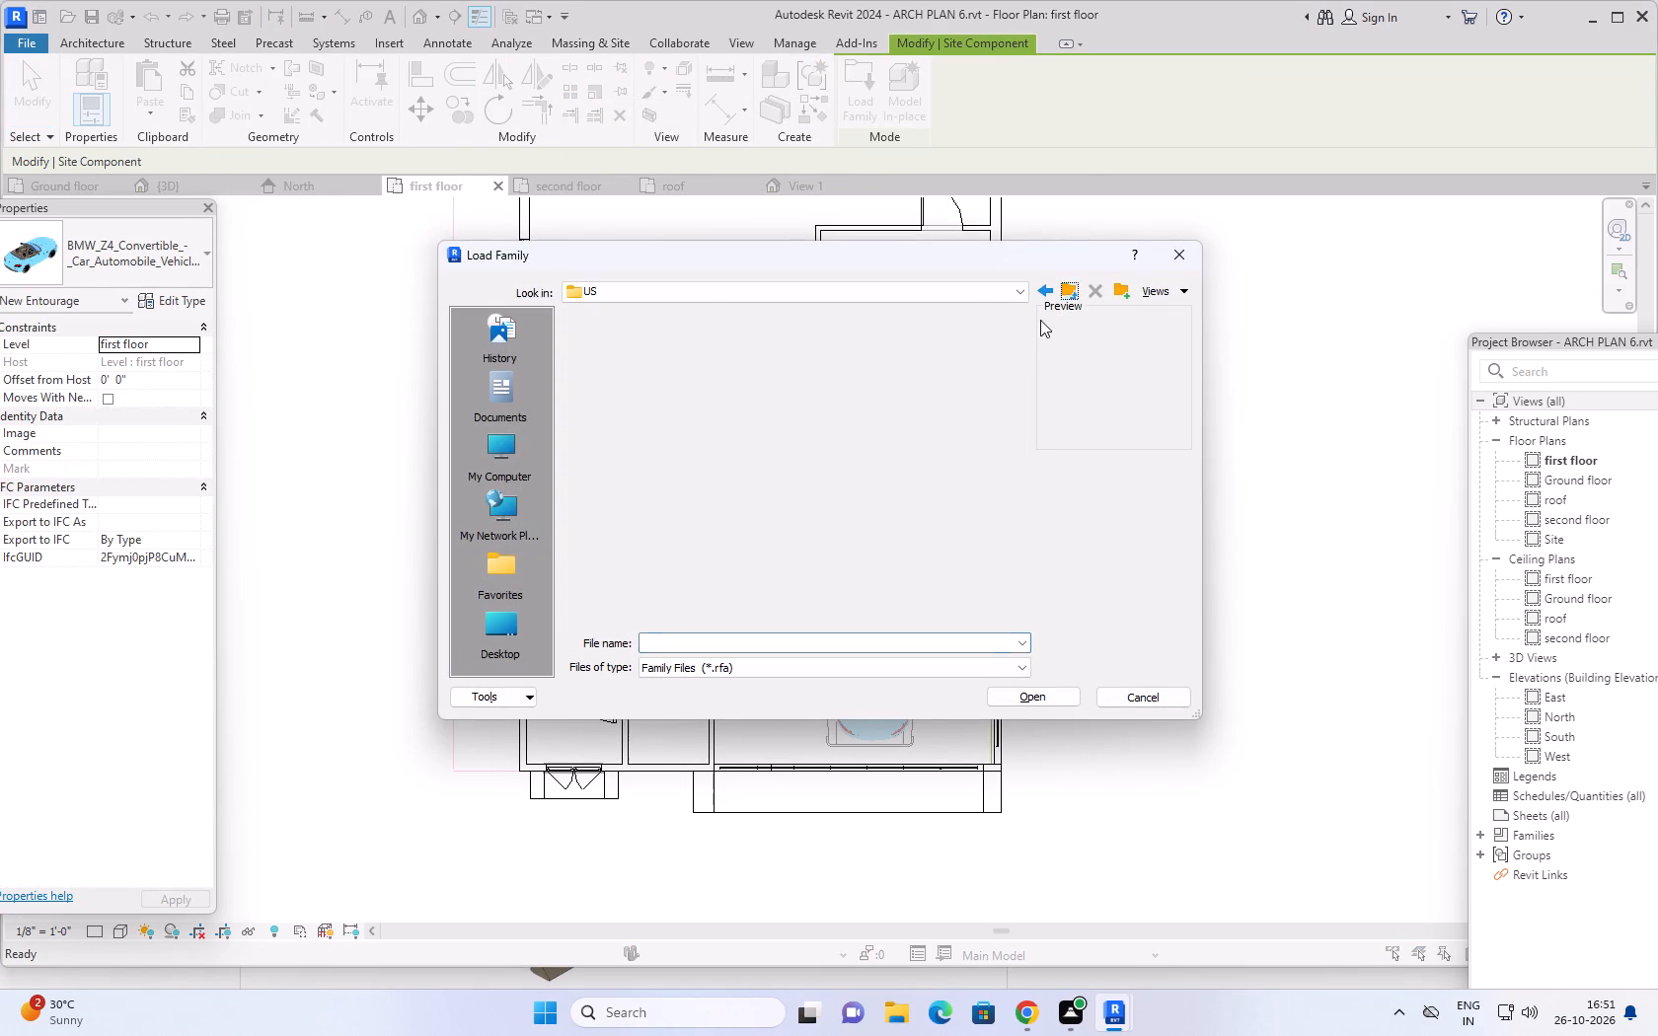
scroll(811, 479, "up", 1)
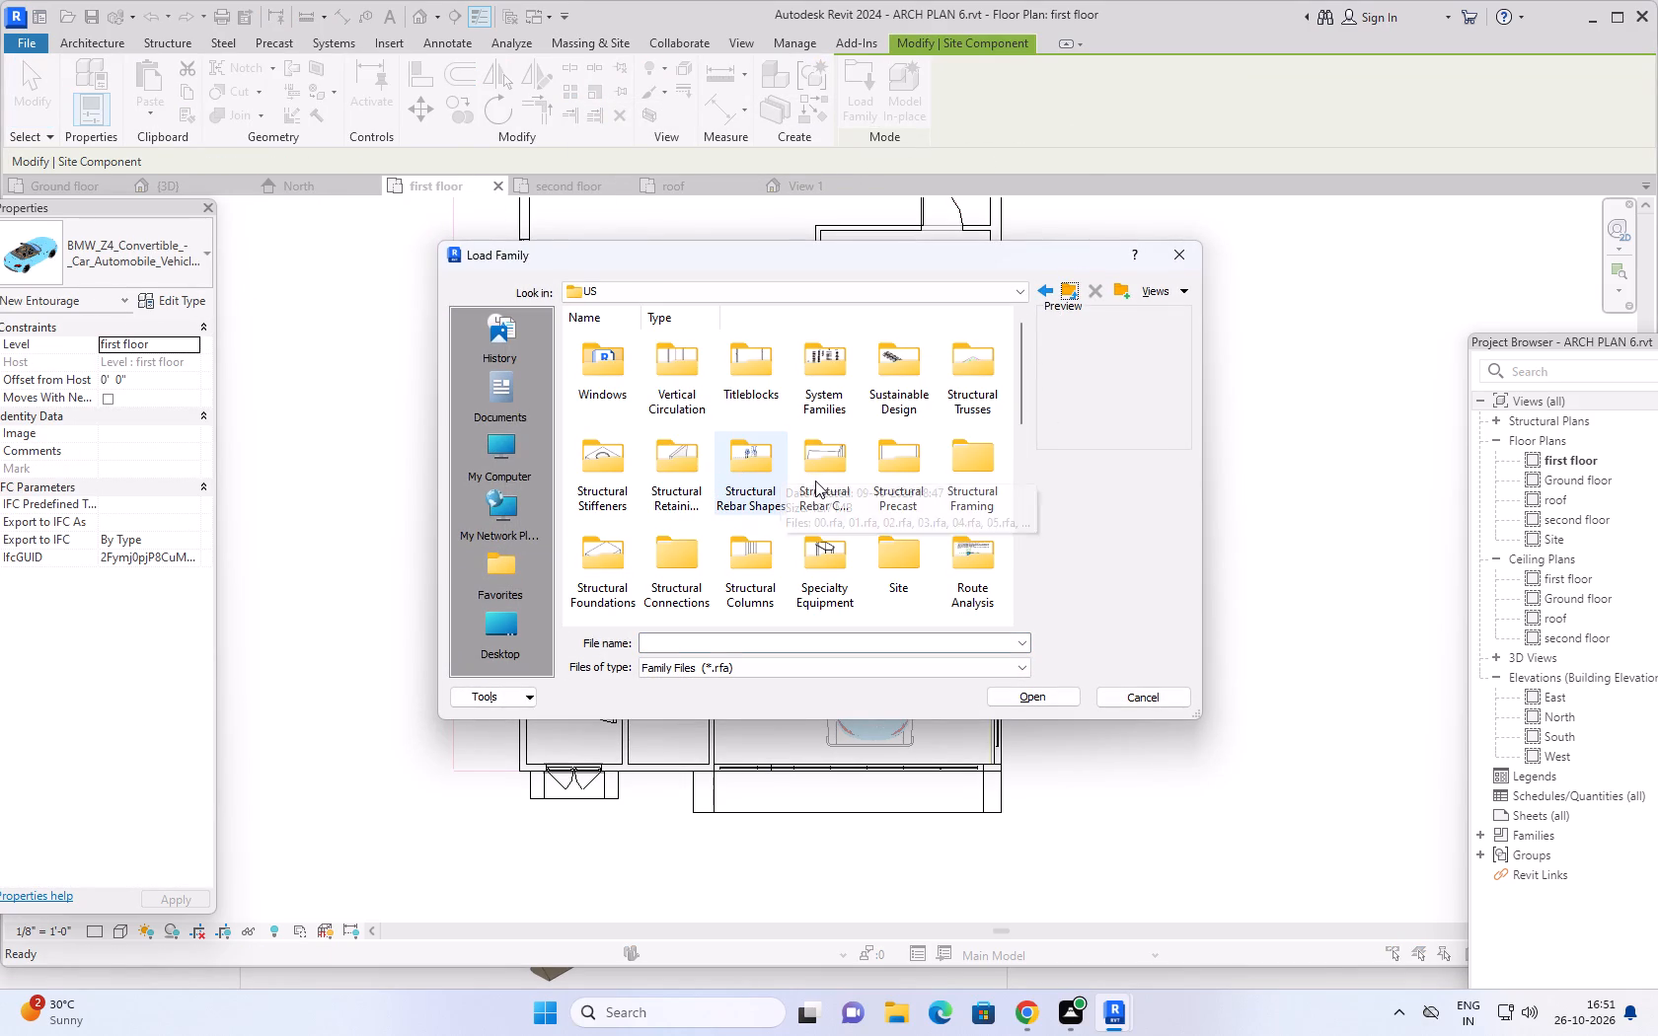
scroll(824, 481, "up", 1)
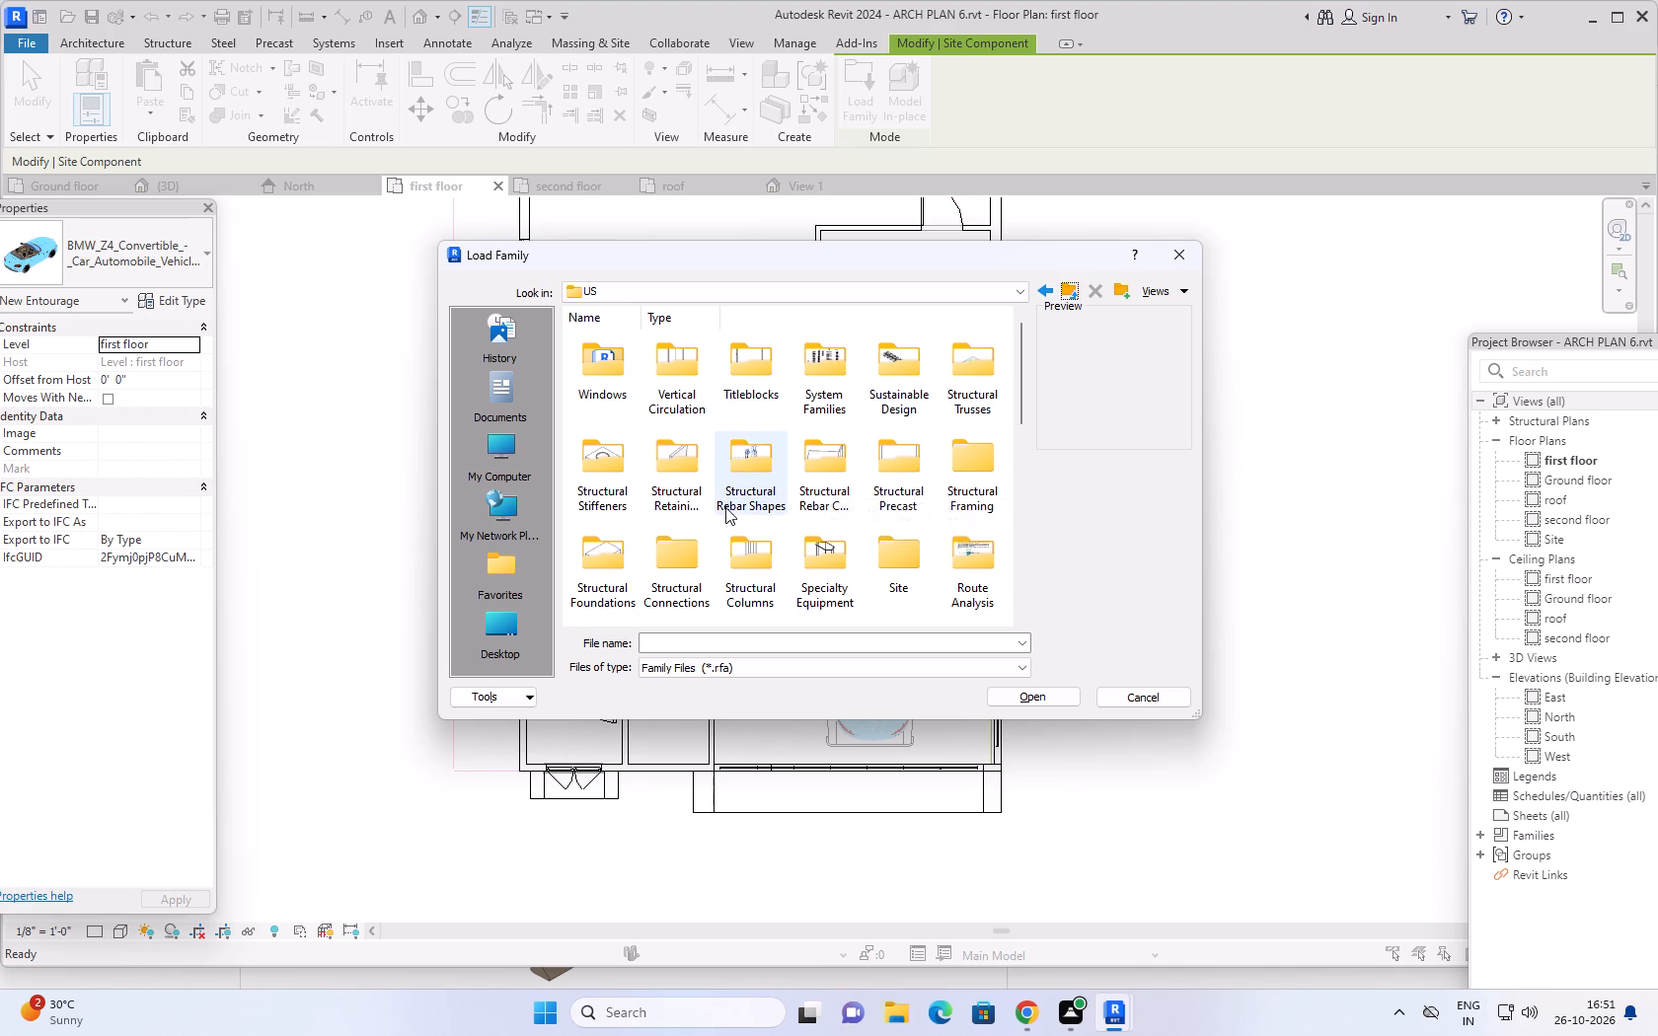
double_click(822, 554)
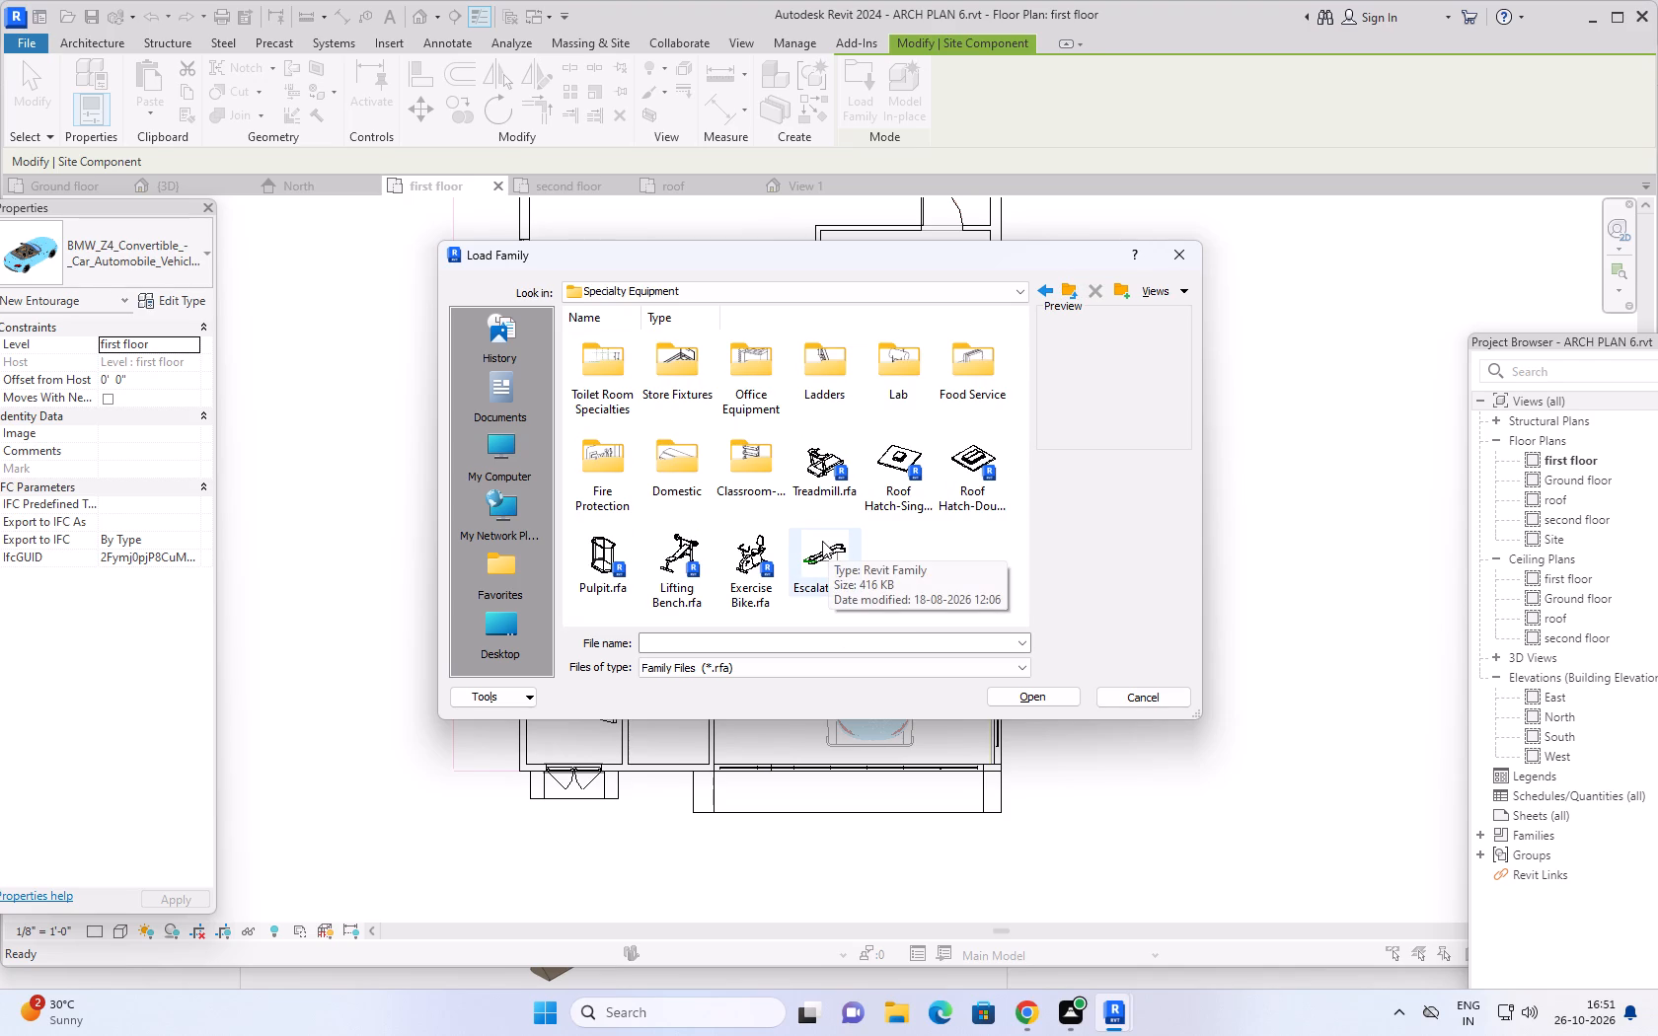
left_click(1062, 287)
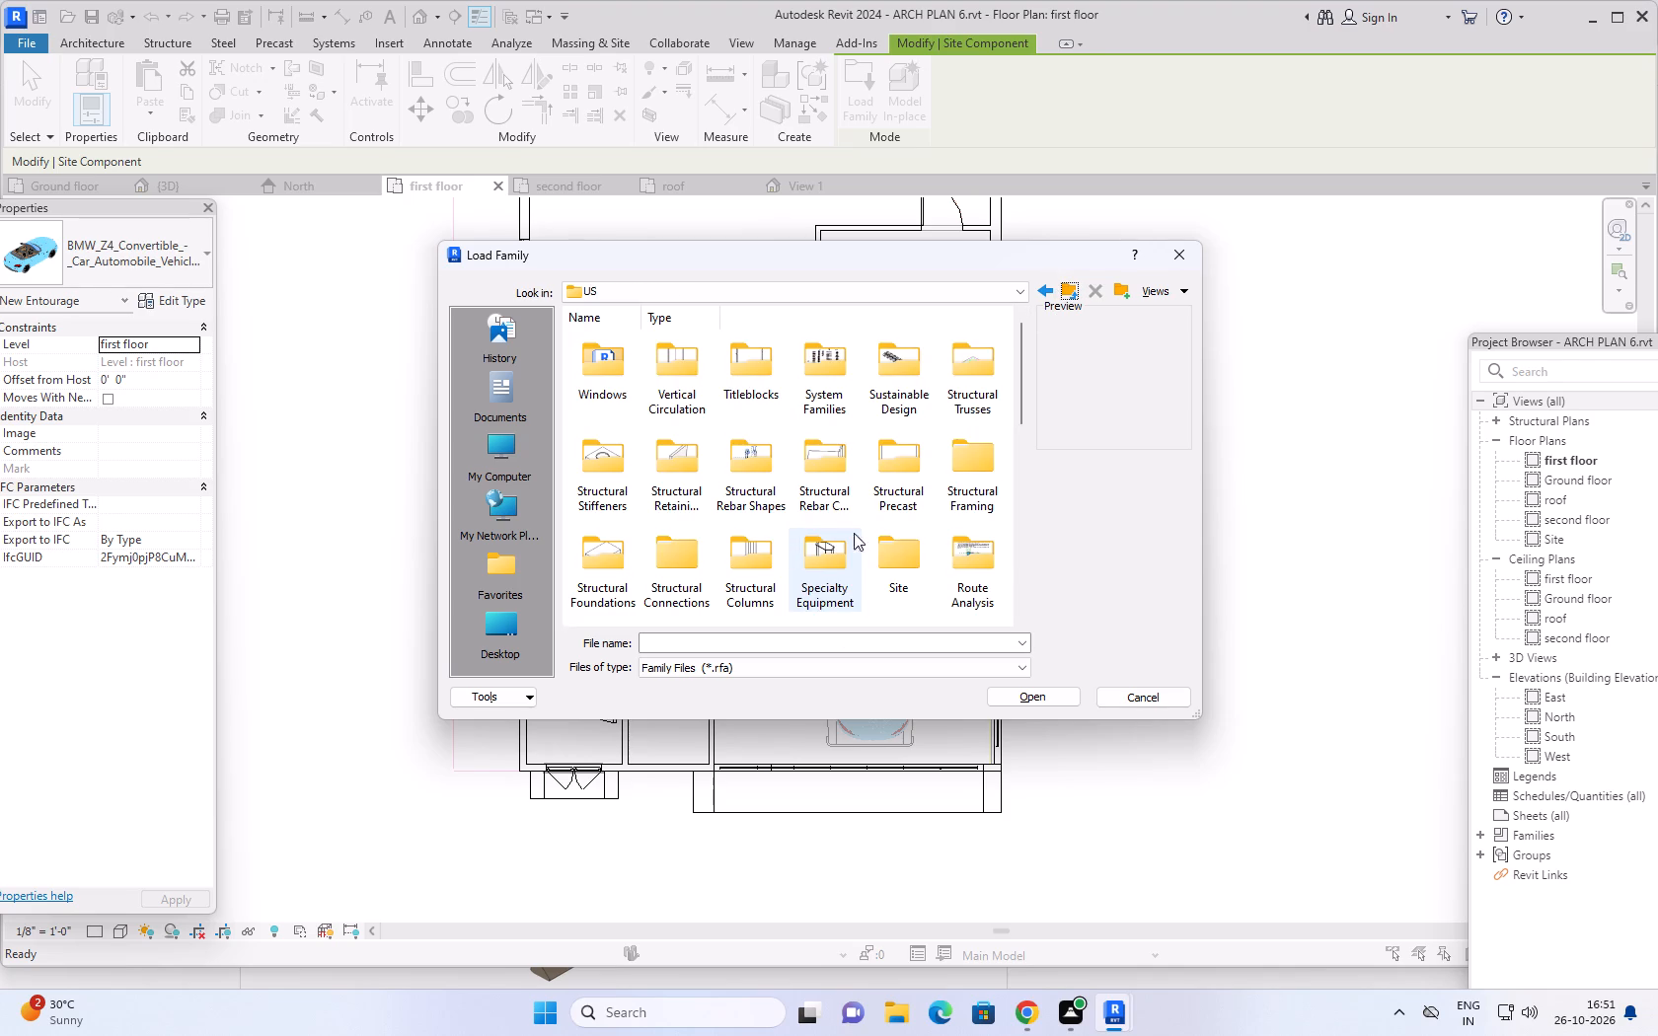
double_click(883, 546)
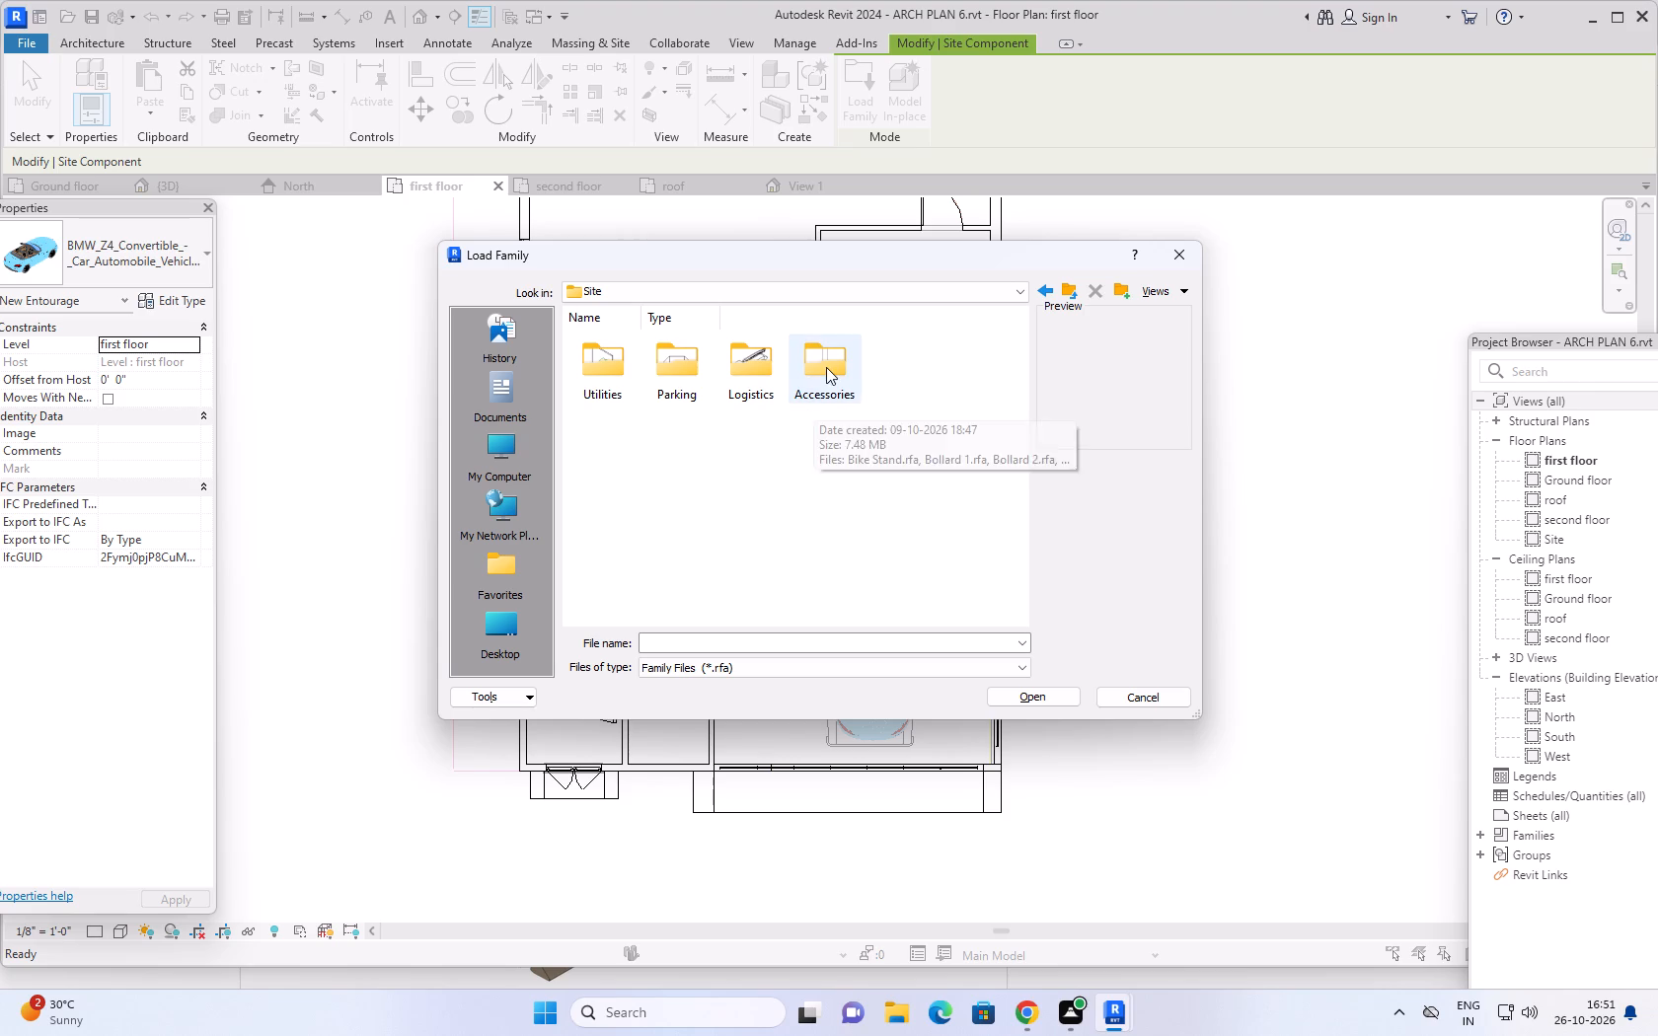
double_click(826, 366)
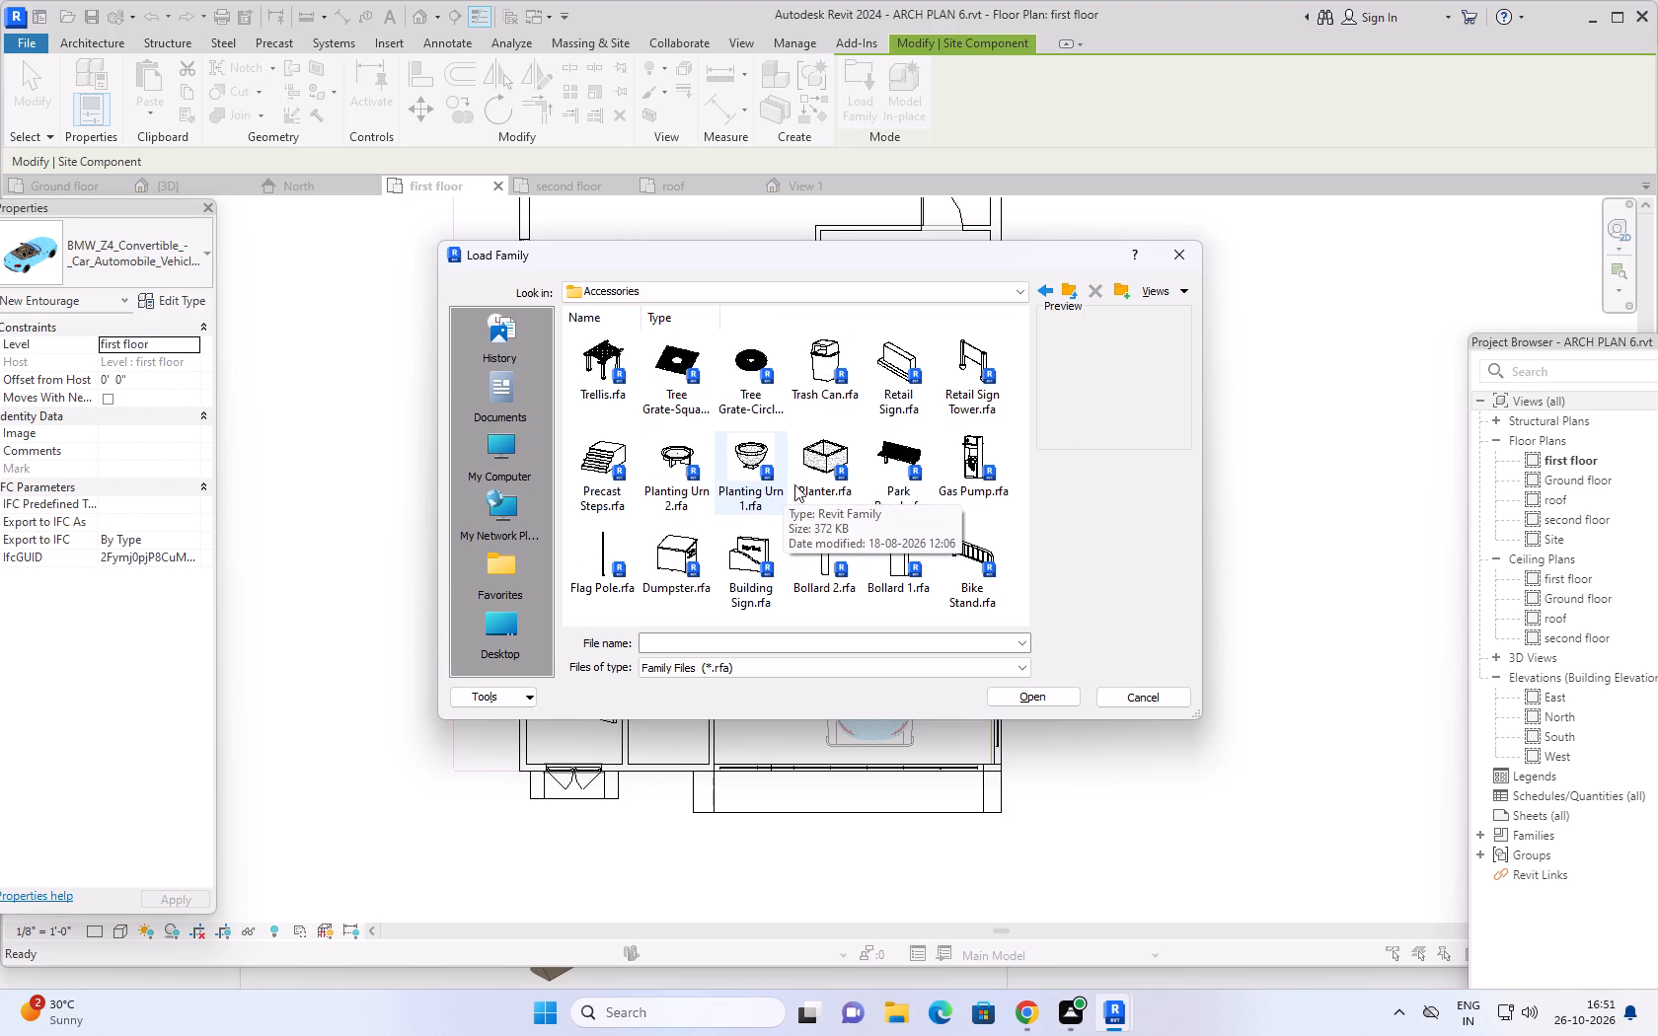
scroll(864, 458, "down", 4)
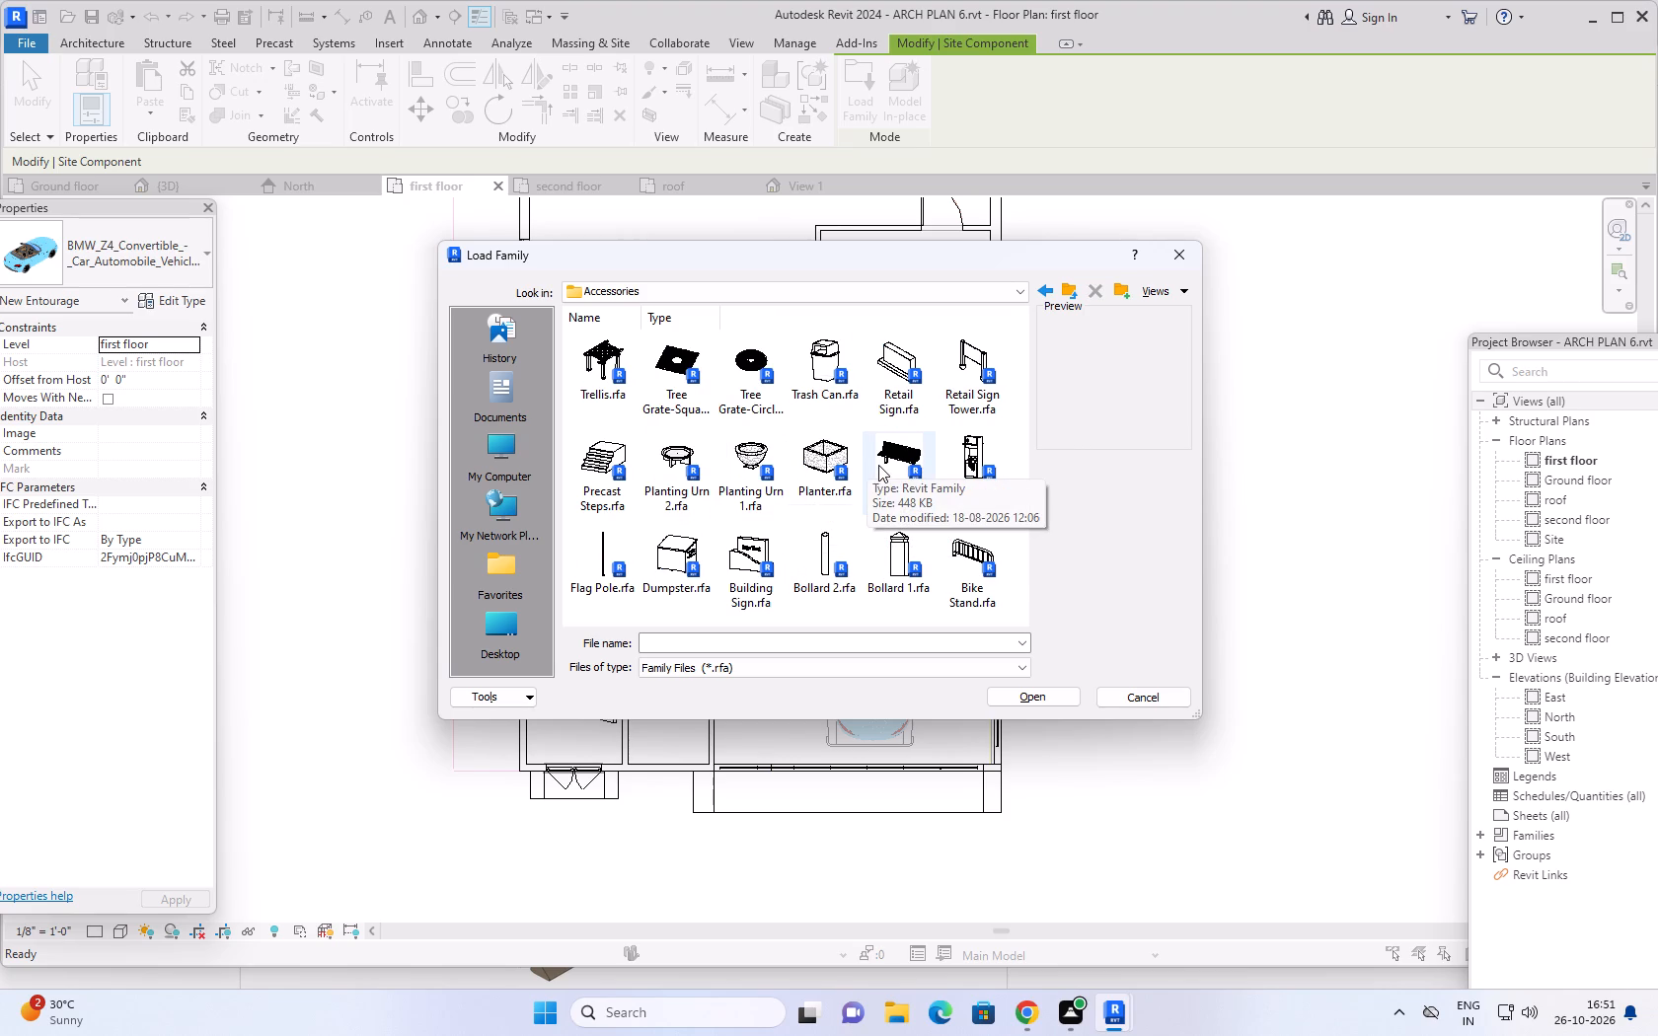
scroll(879, 465, "up", 4)
left_click(831, 450)
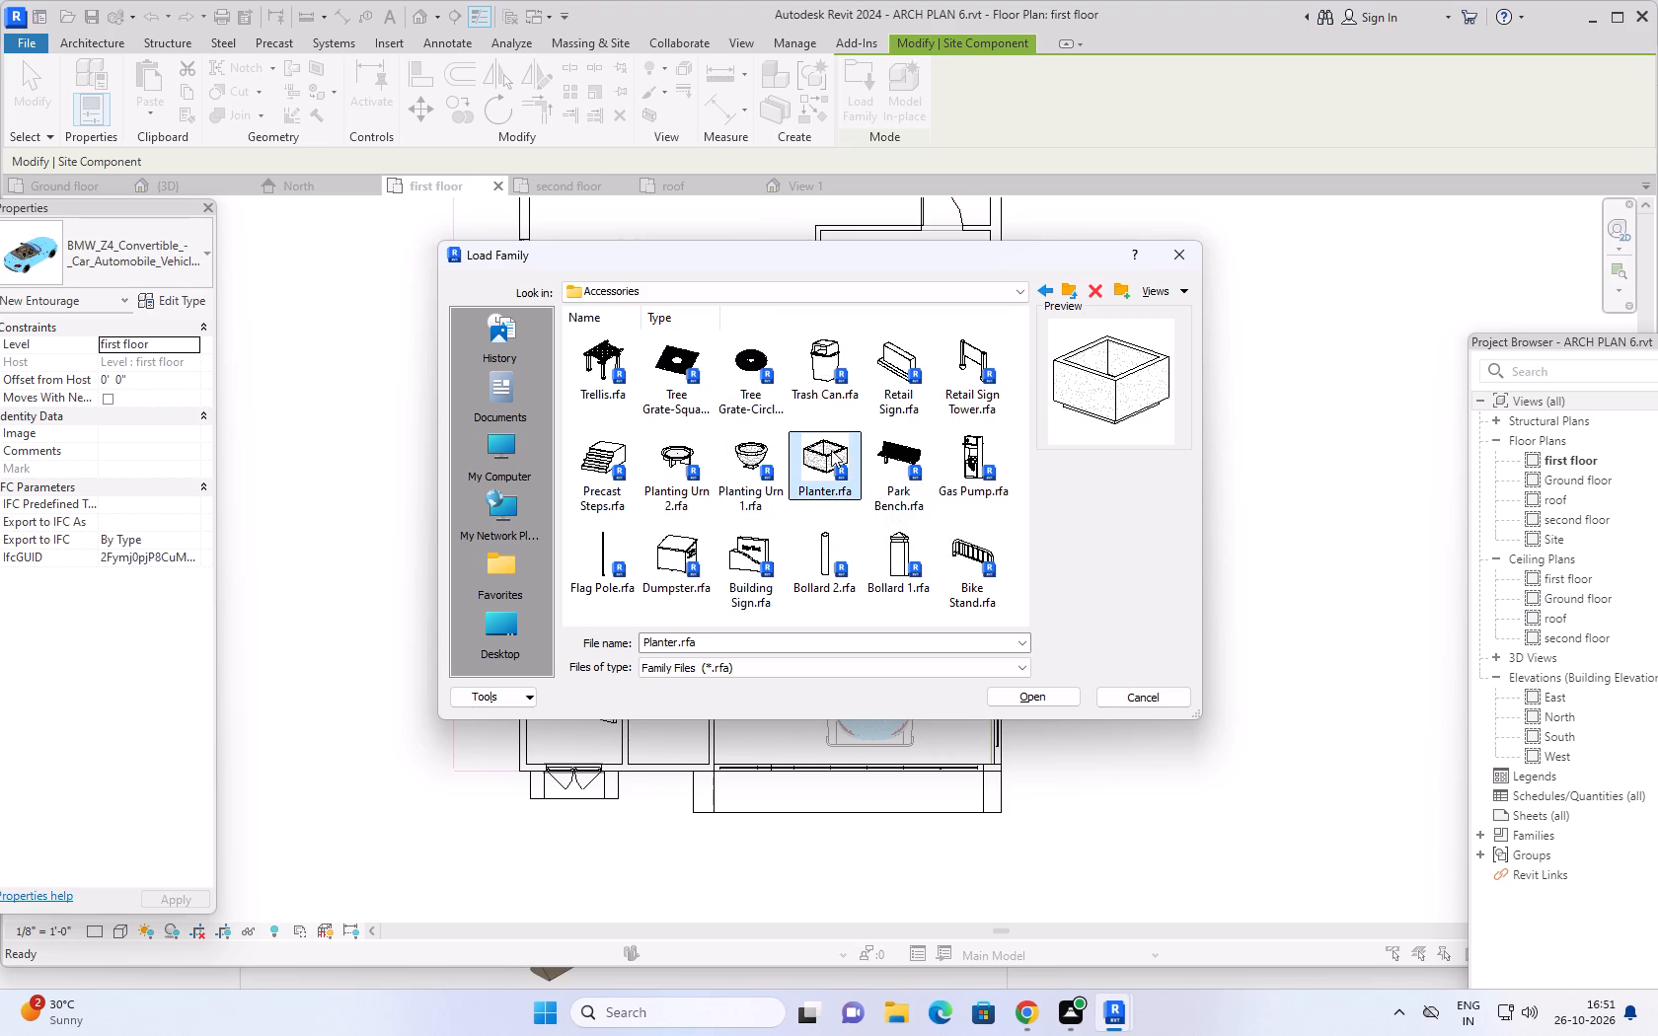
left_click(1029, 692)
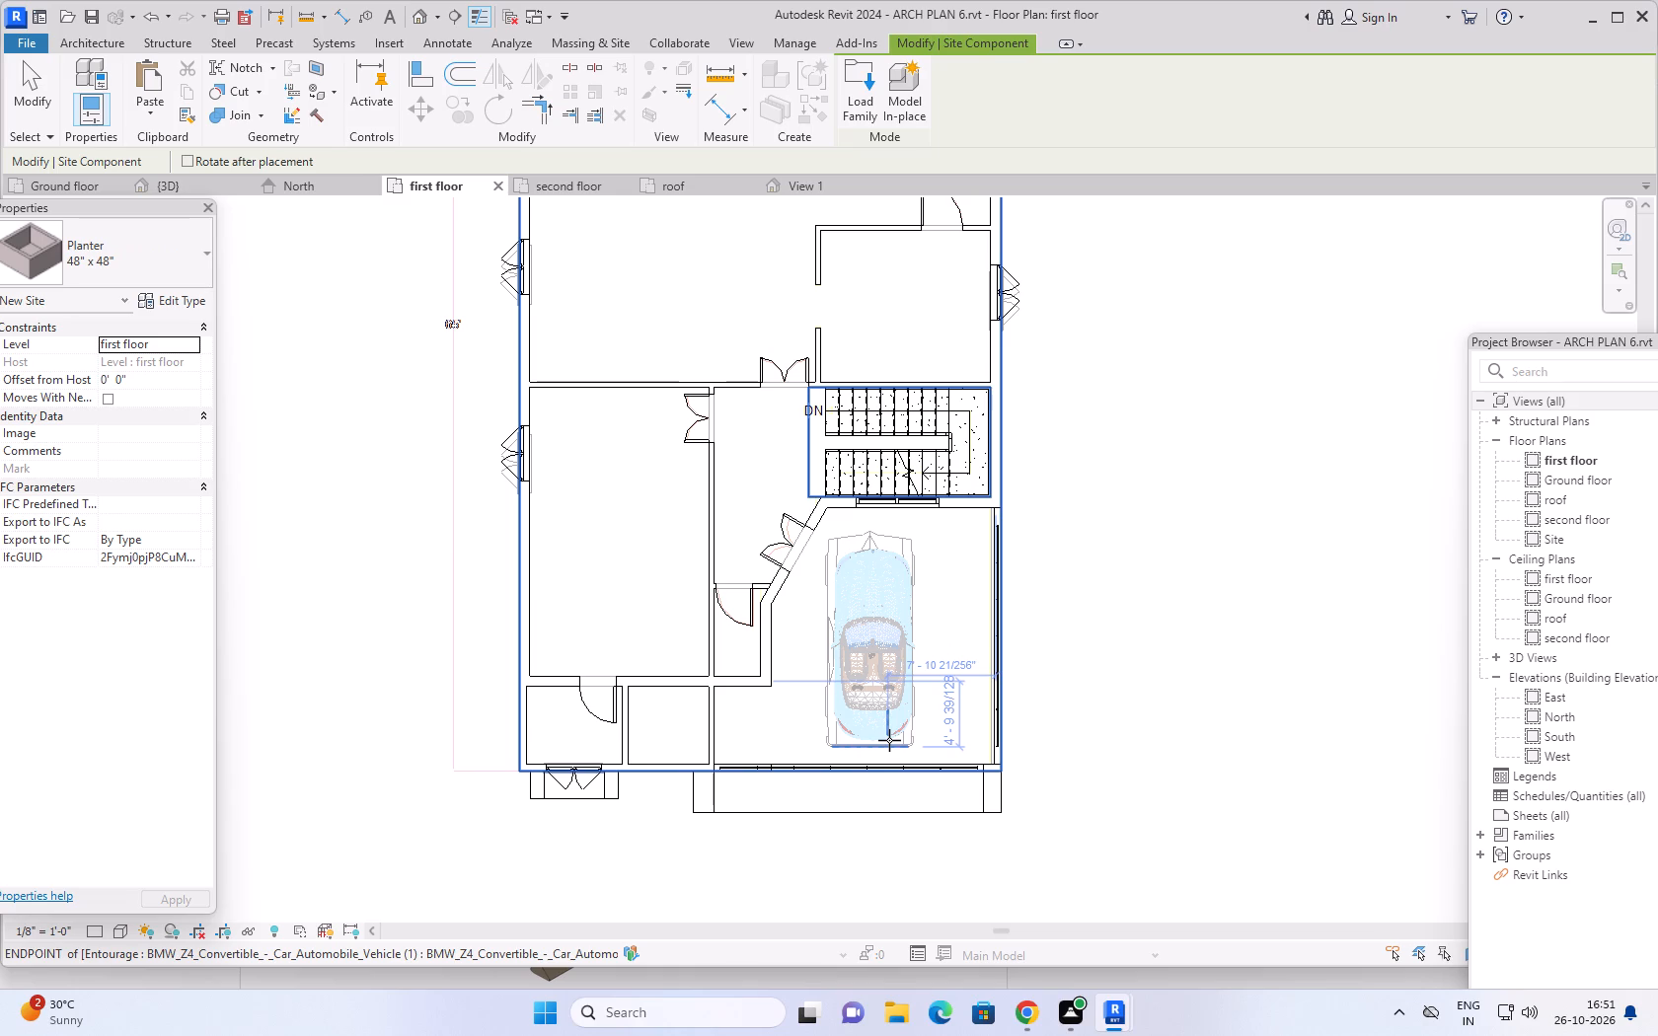
key("Escape")
key("Escape")
key("Escape")
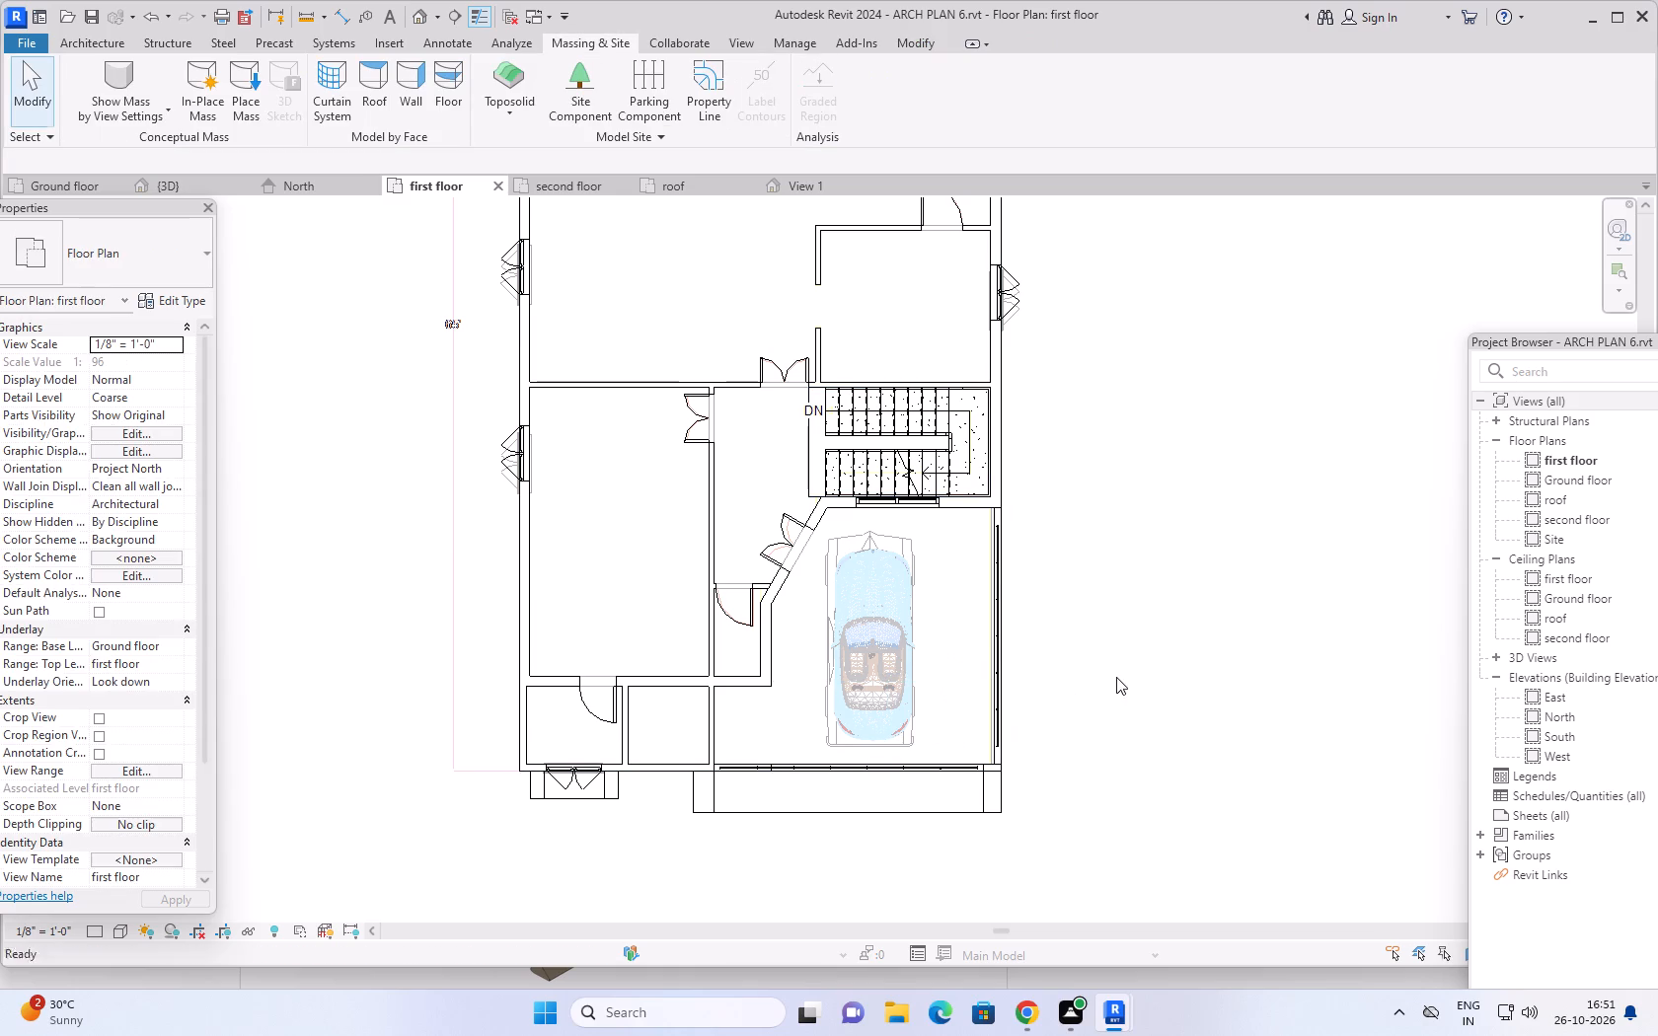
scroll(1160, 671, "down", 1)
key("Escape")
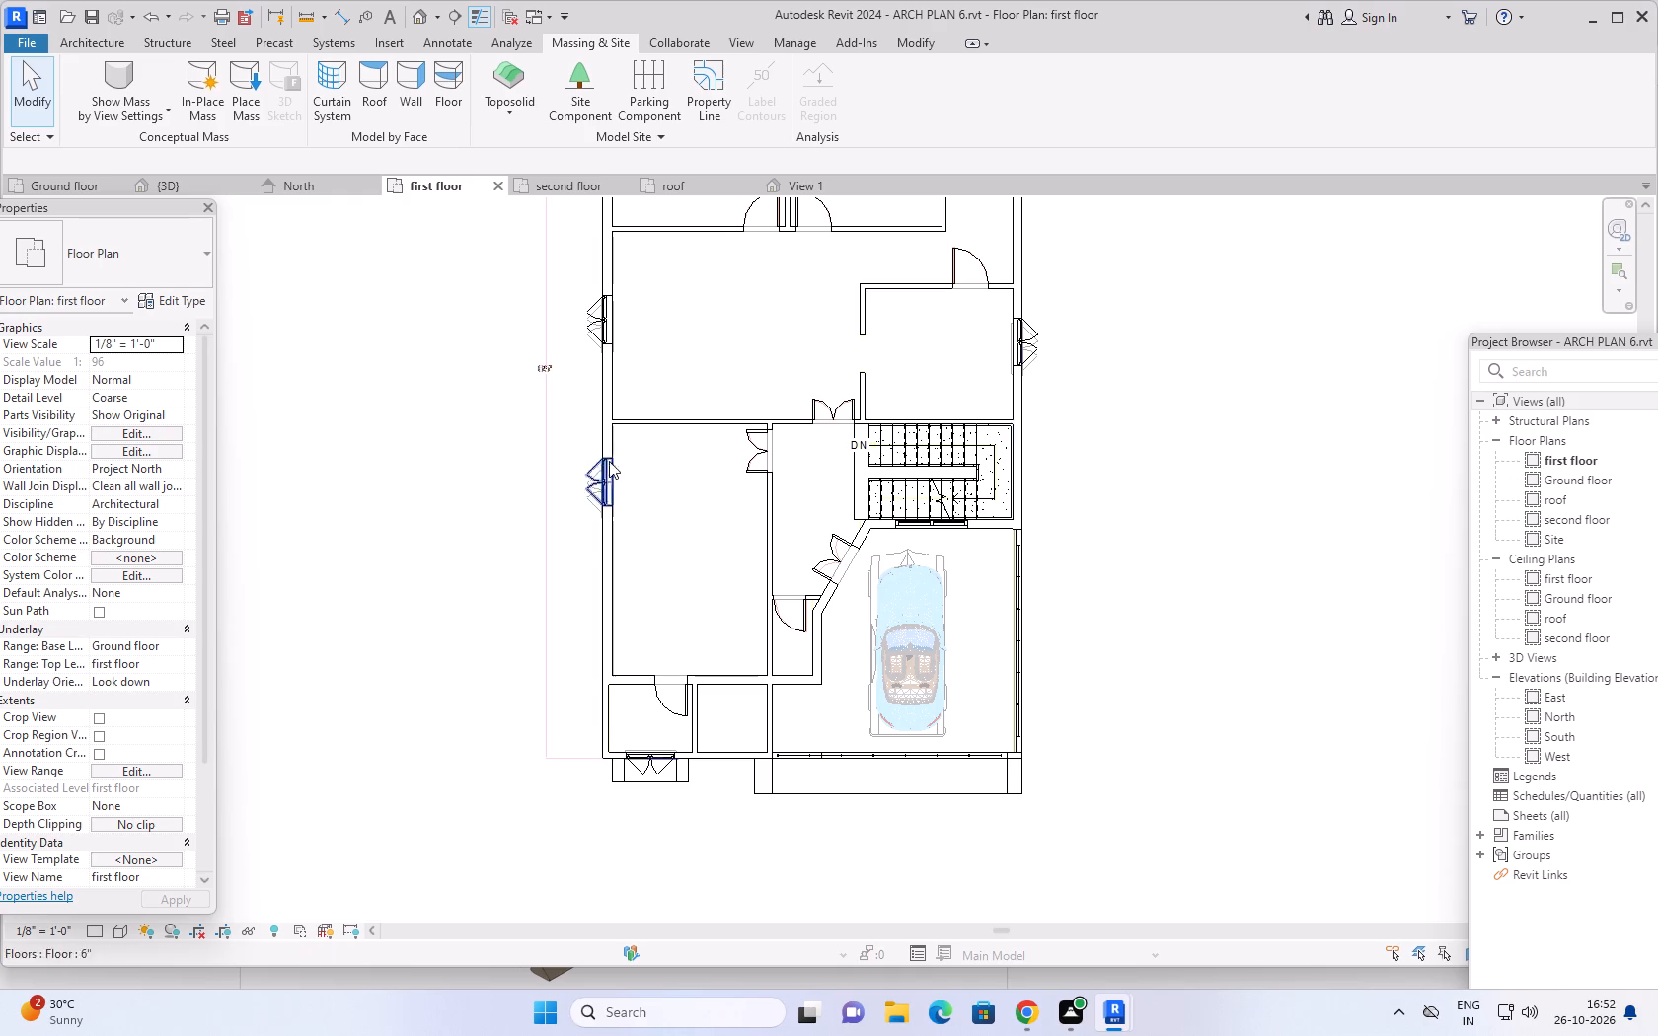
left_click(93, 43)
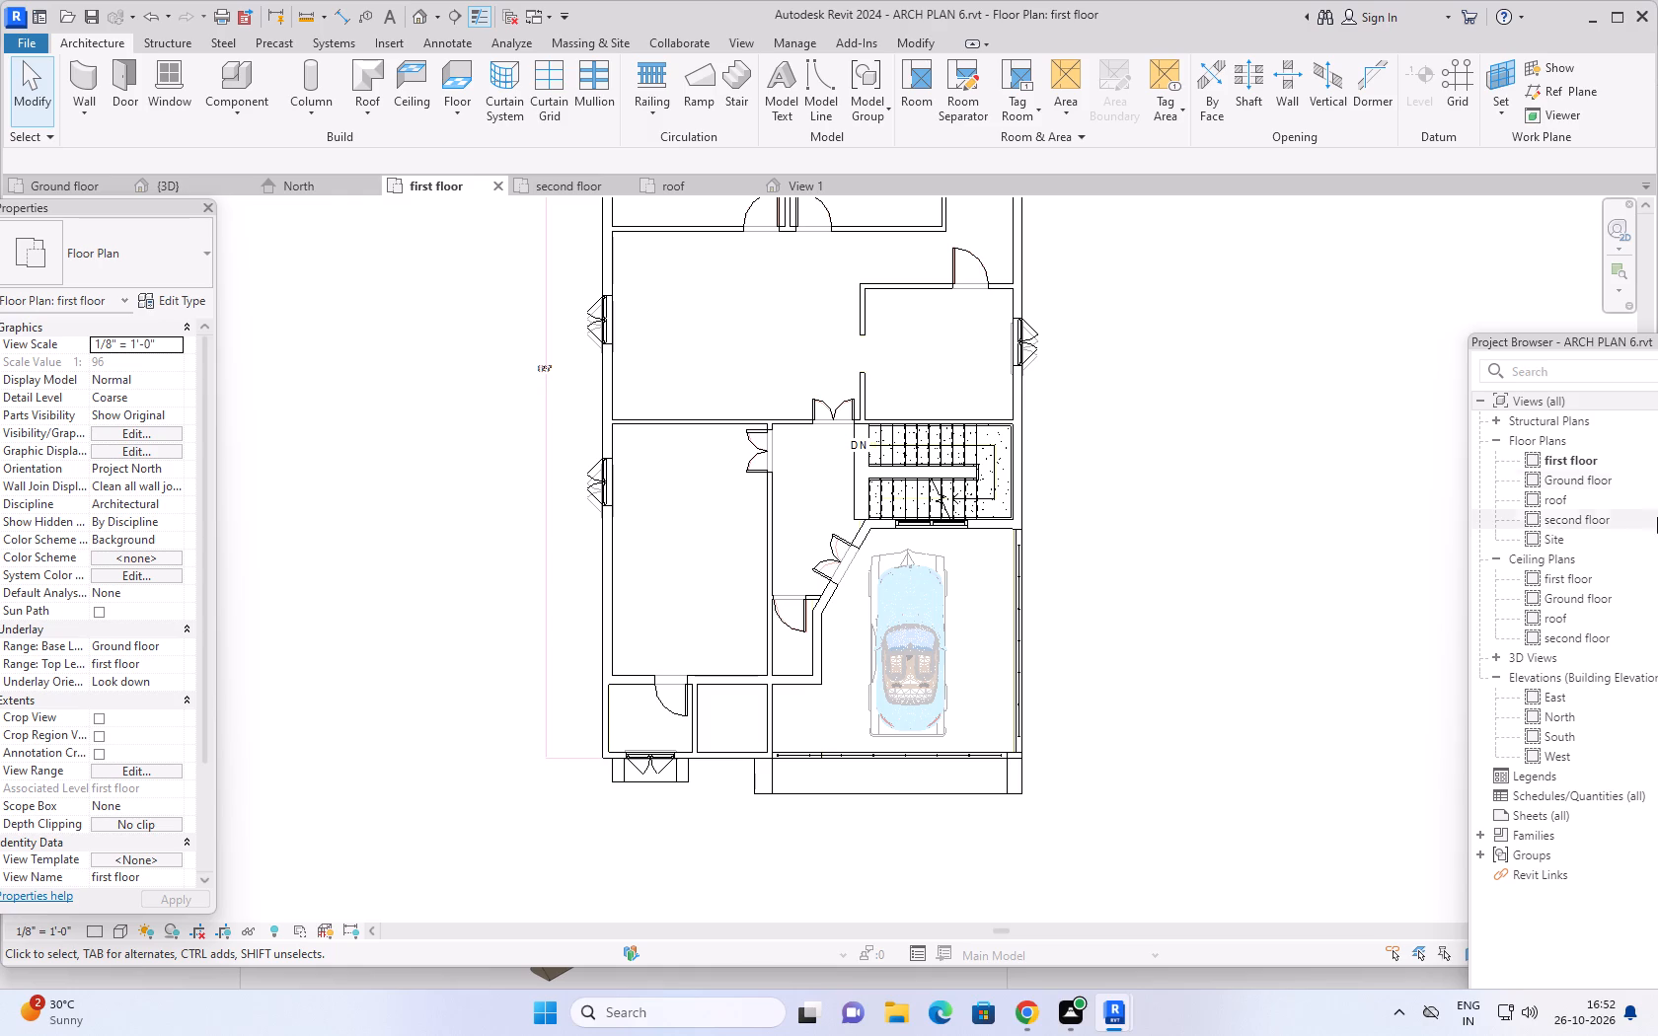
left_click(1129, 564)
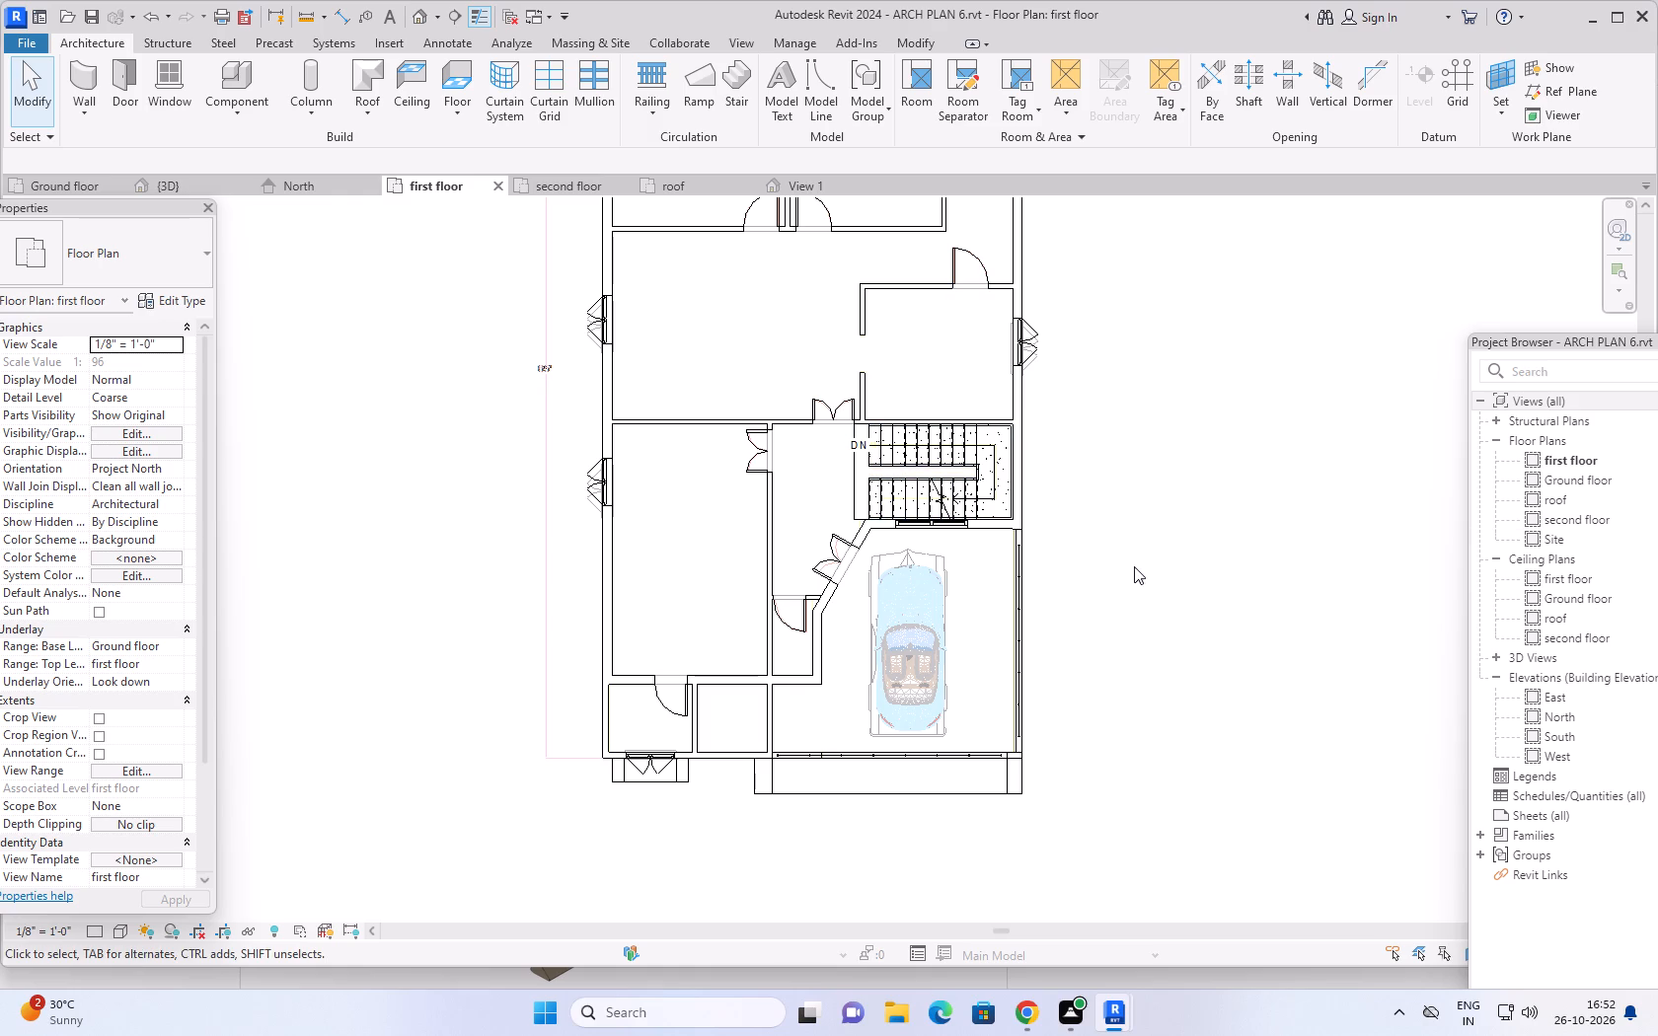
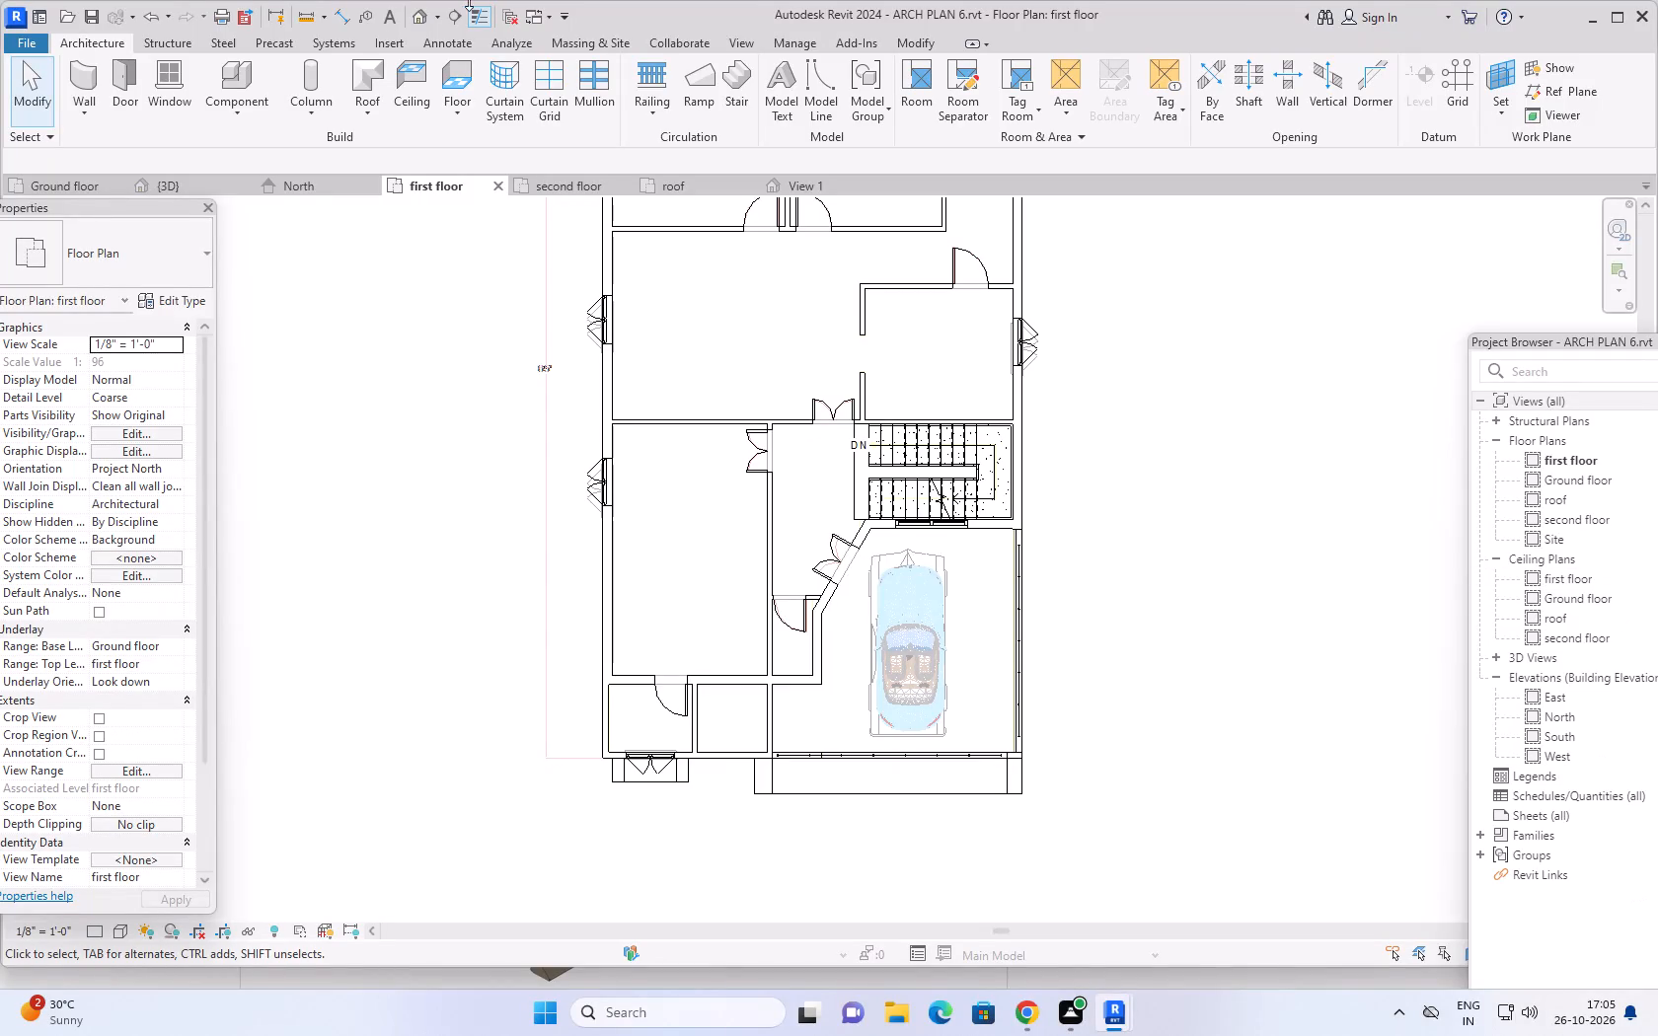
In the first floor plan, draw a straight 6" basic wall about 12'-6" long in the open area east of the car porch.
left_click(88, 67)
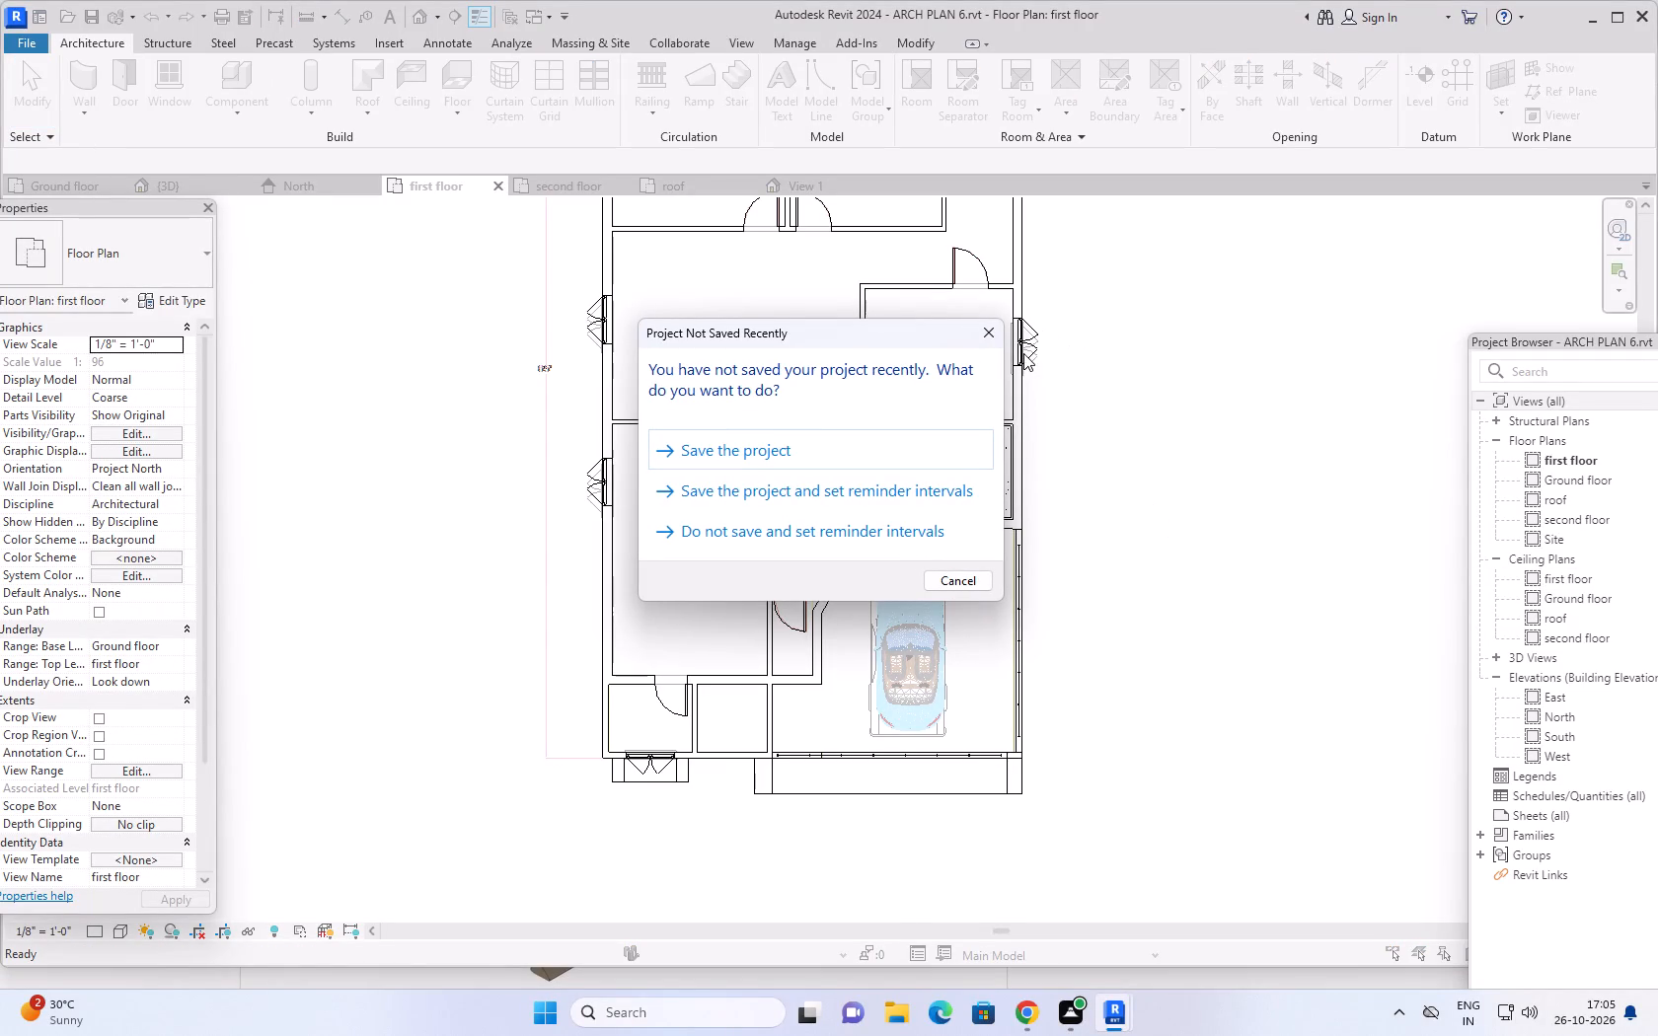
left_click(1162, 451)
left_click(983, 332)
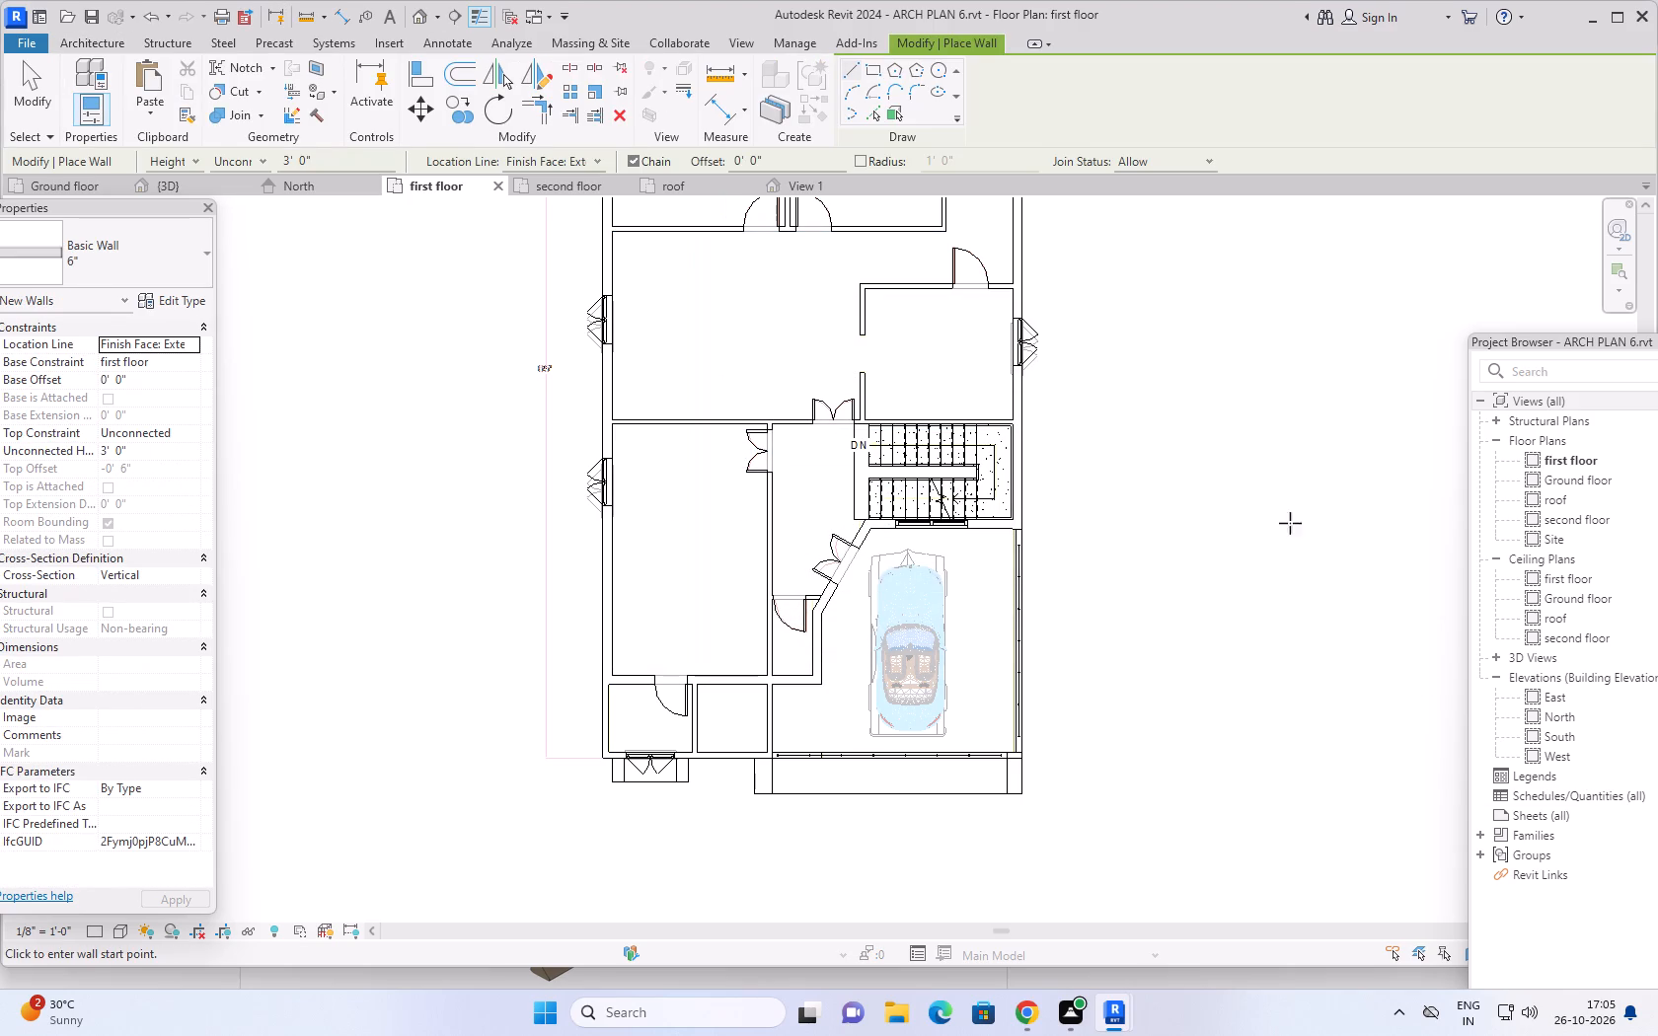
left_click(1239, 495)
left_click(1244, 647)
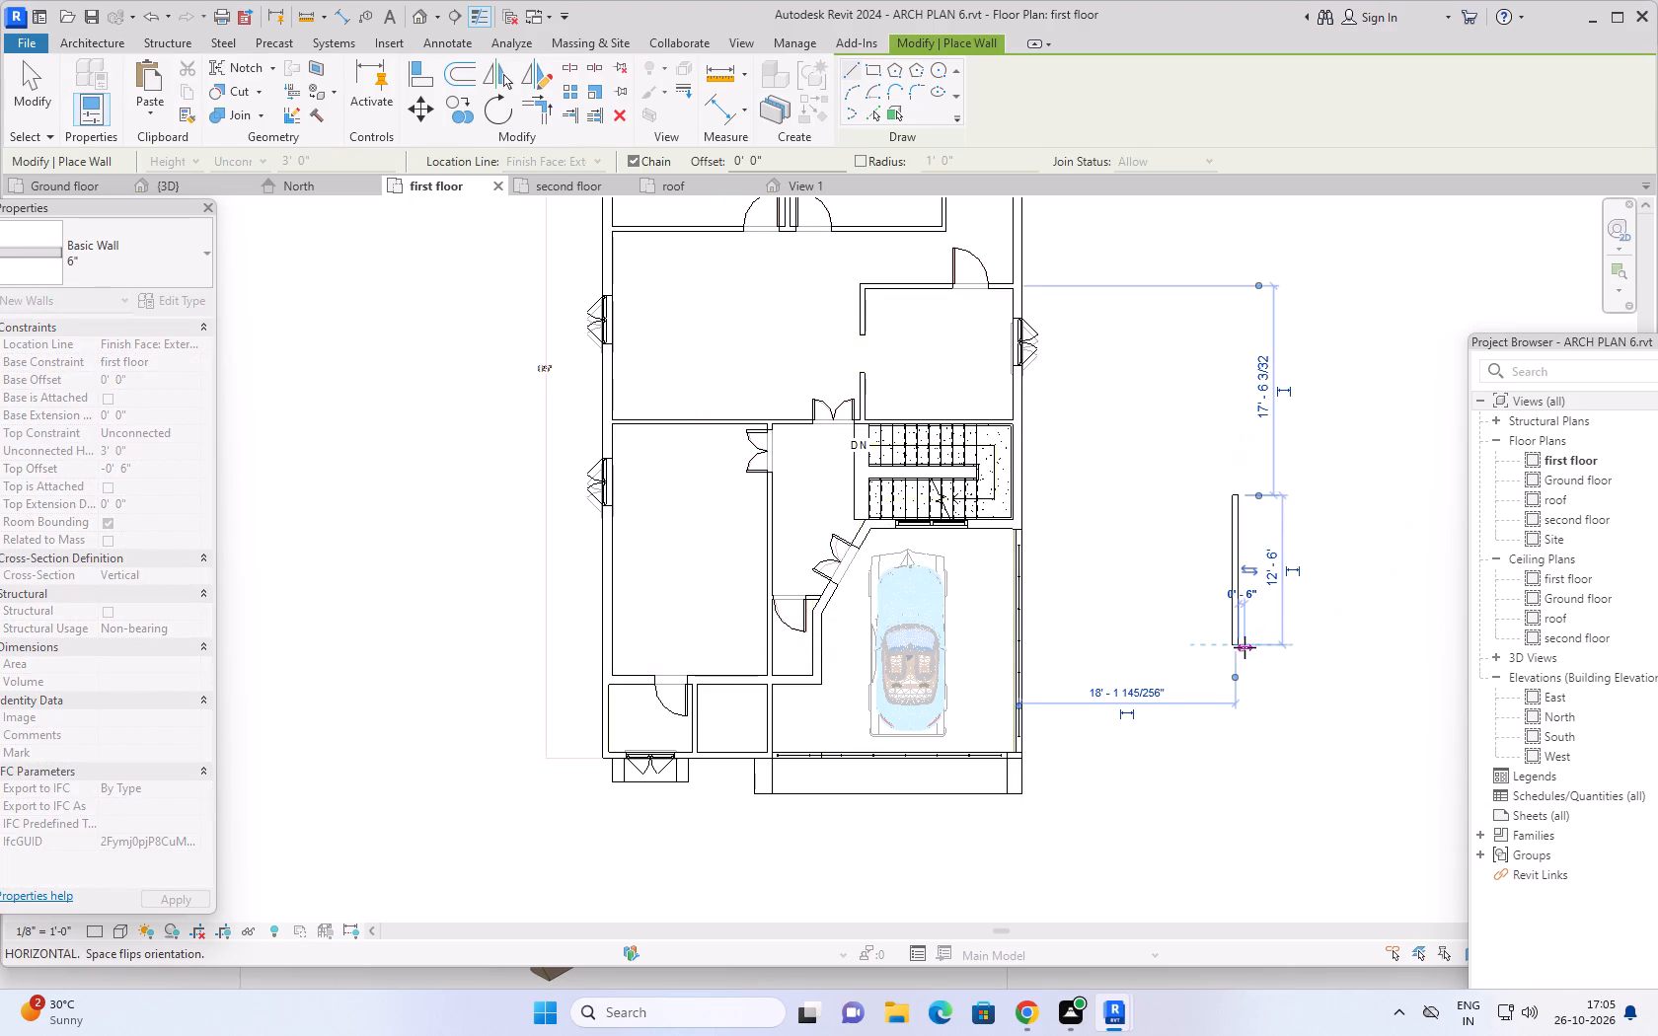
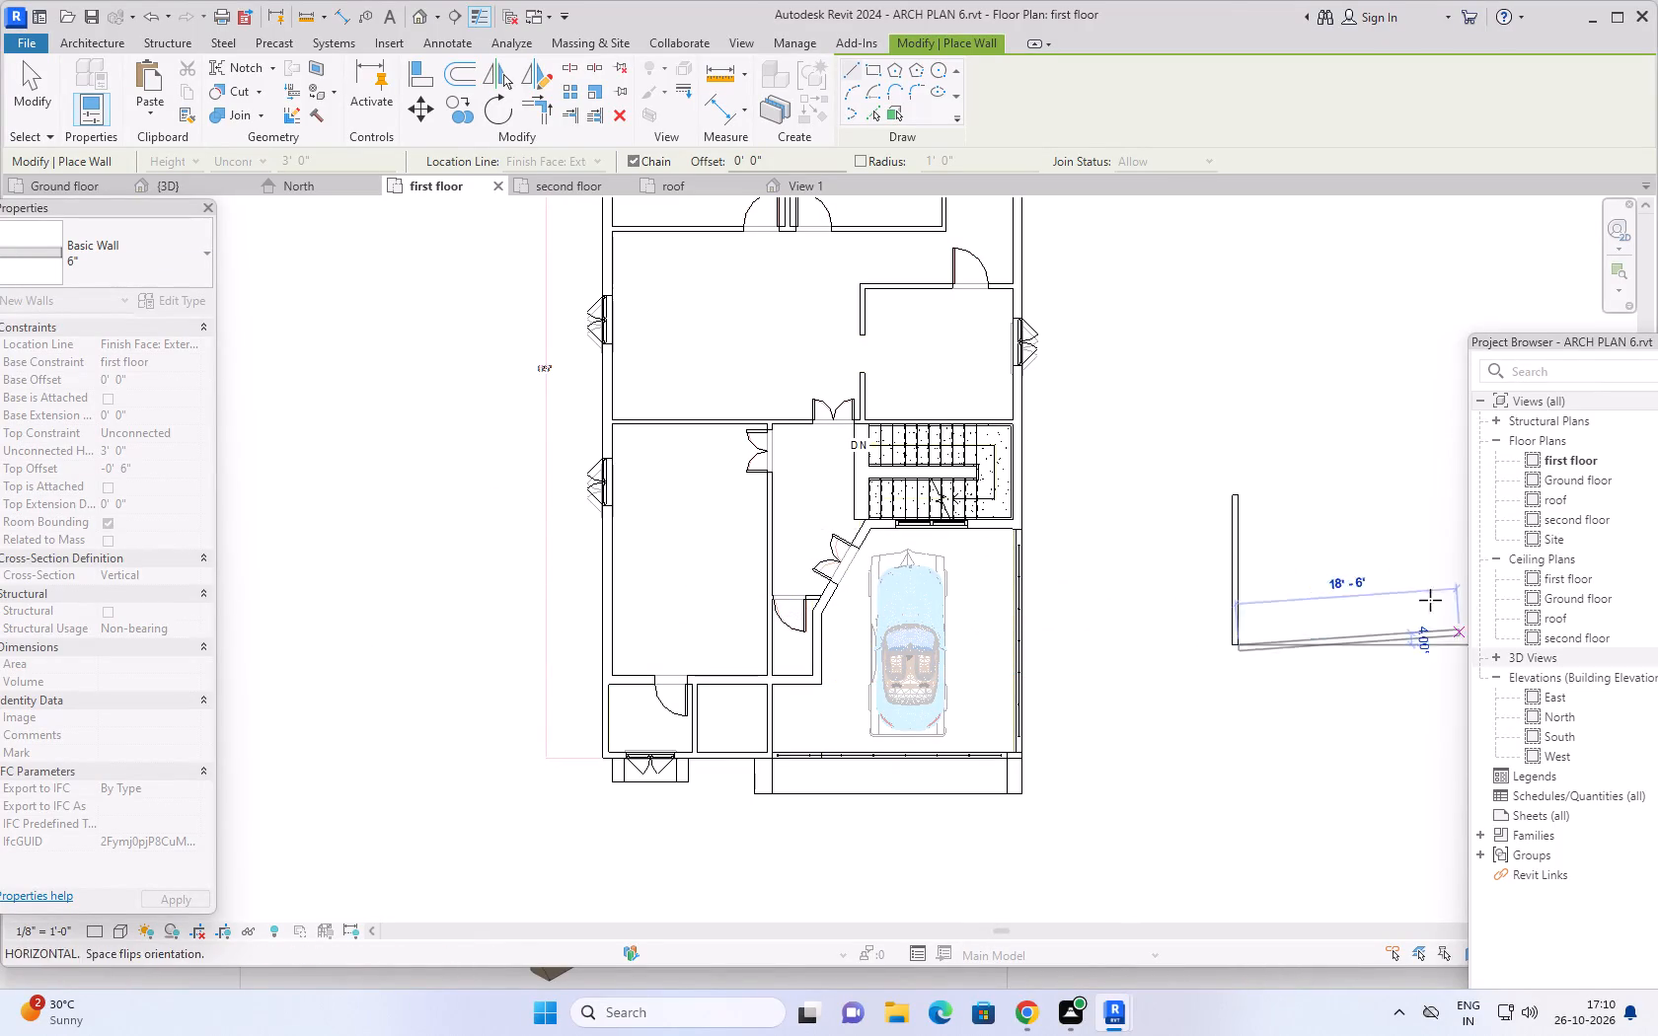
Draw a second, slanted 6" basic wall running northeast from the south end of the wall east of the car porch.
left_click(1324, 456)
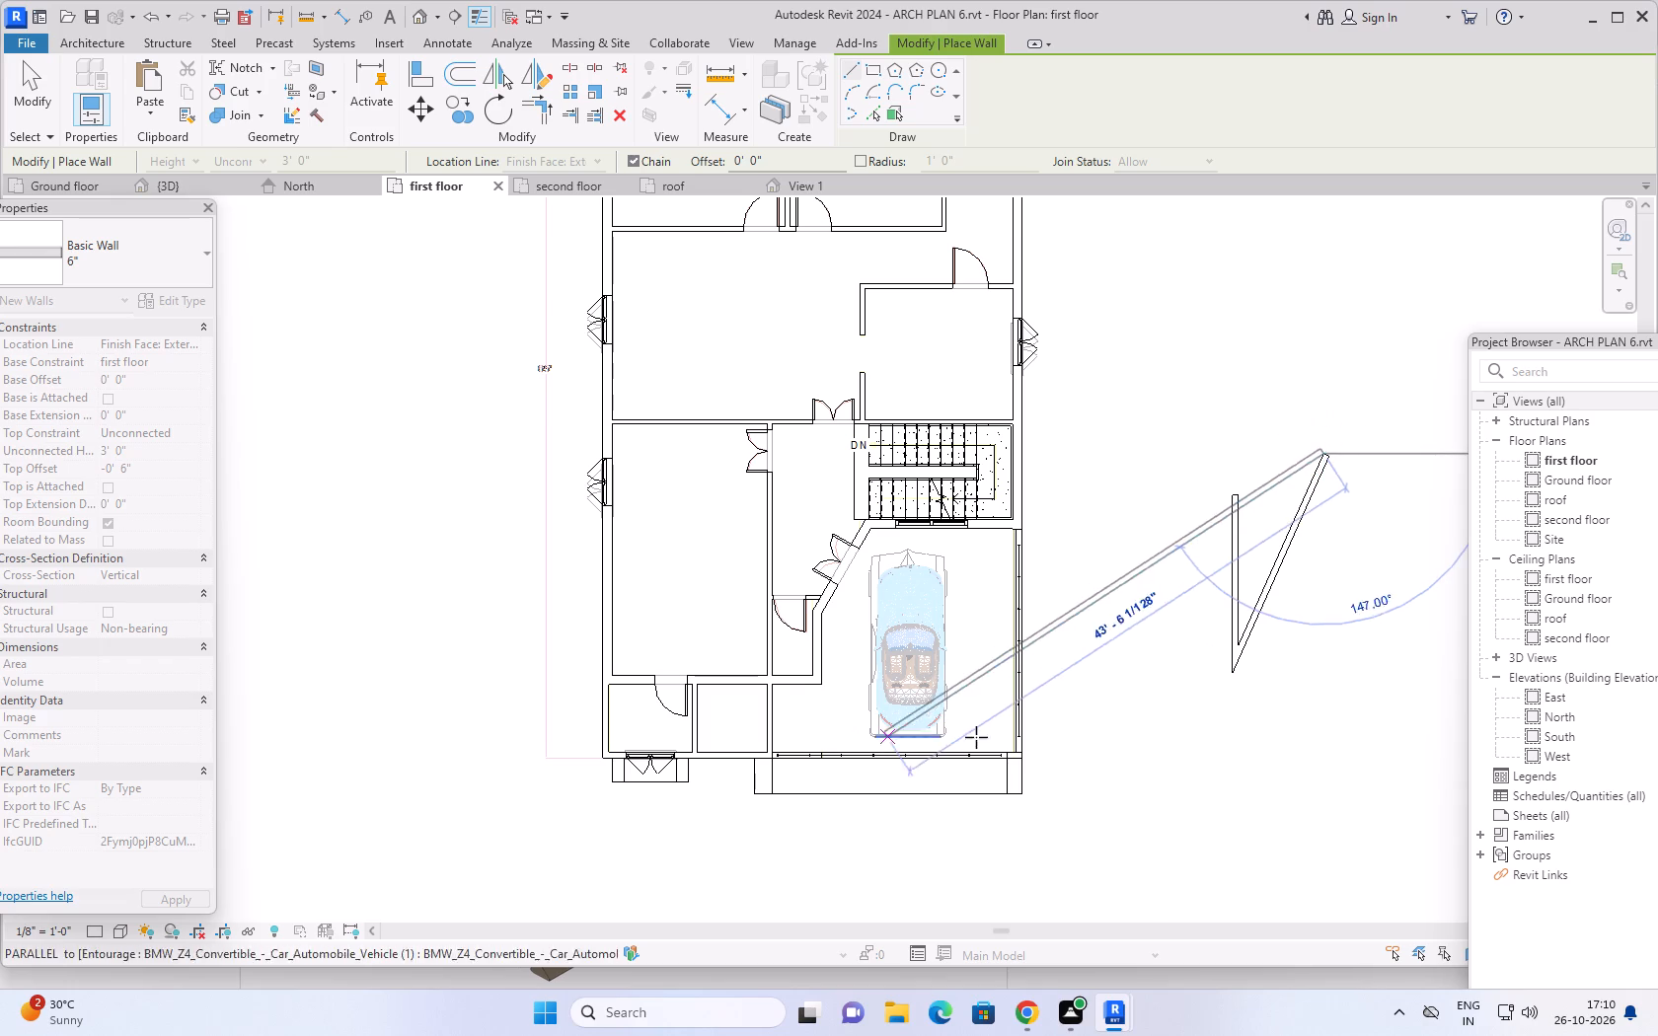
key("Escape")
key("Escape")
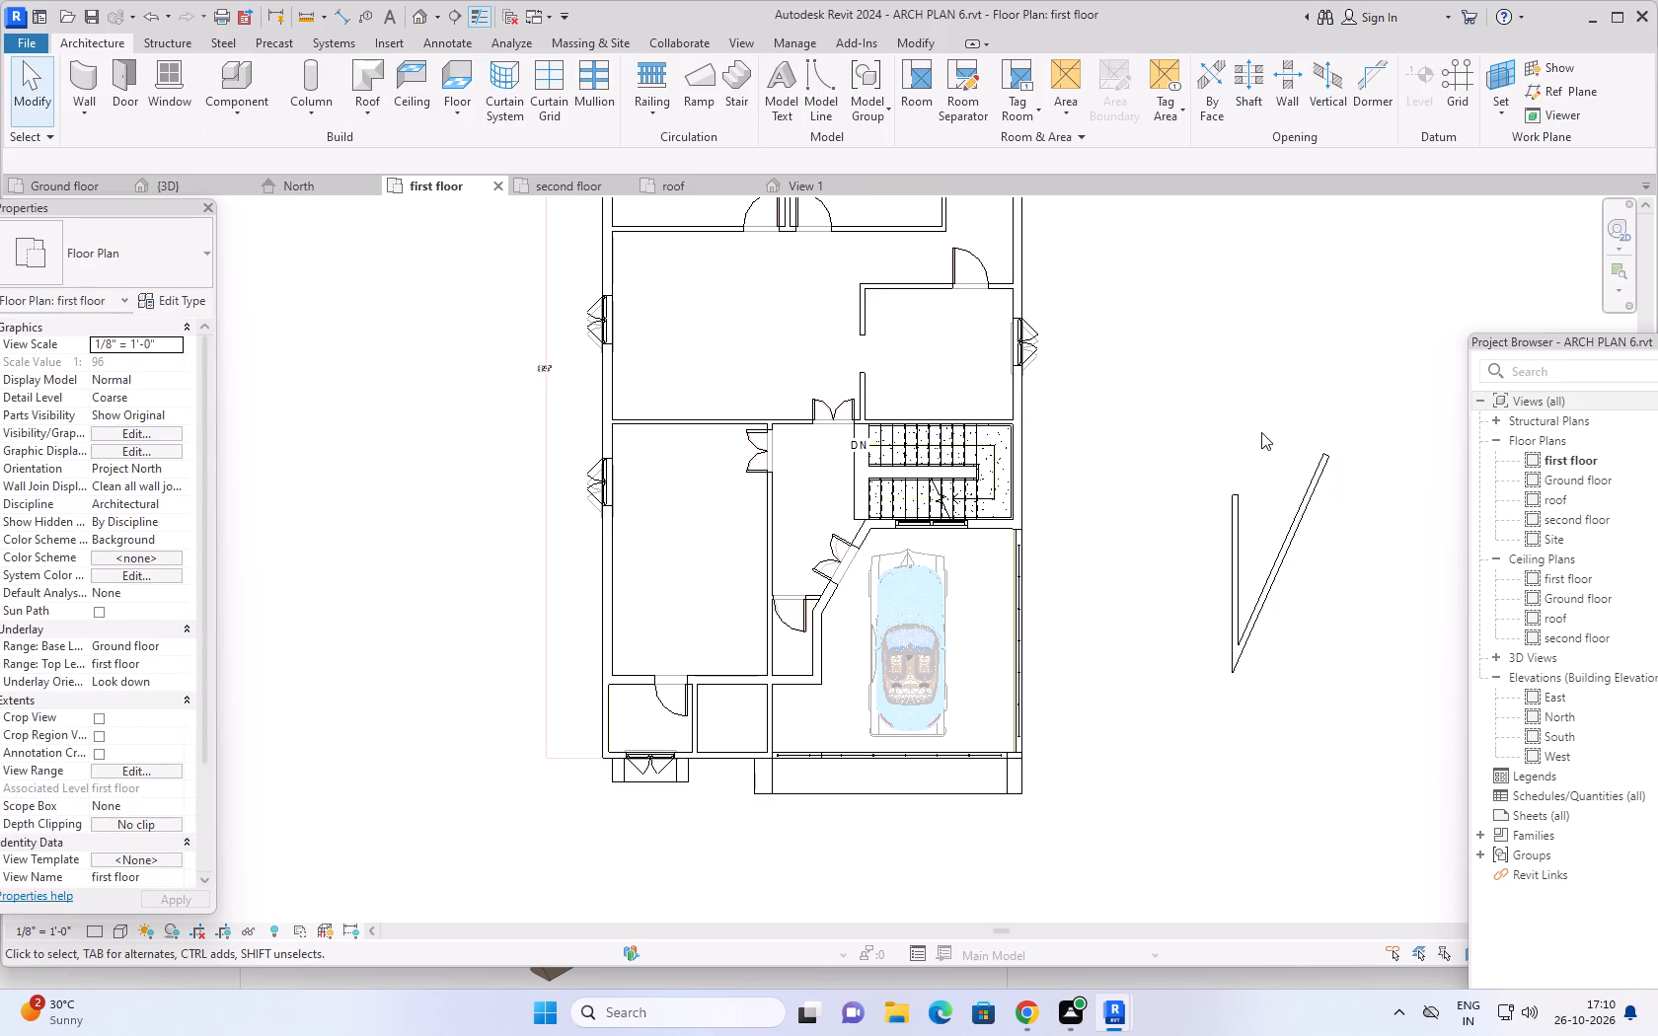
Delete both connected 6" walls from the open area east of the car porch in the first floor plan.
scroll(1262, 430, "down", 3)
middle_click_drag(1277, 416, 1266, 416)
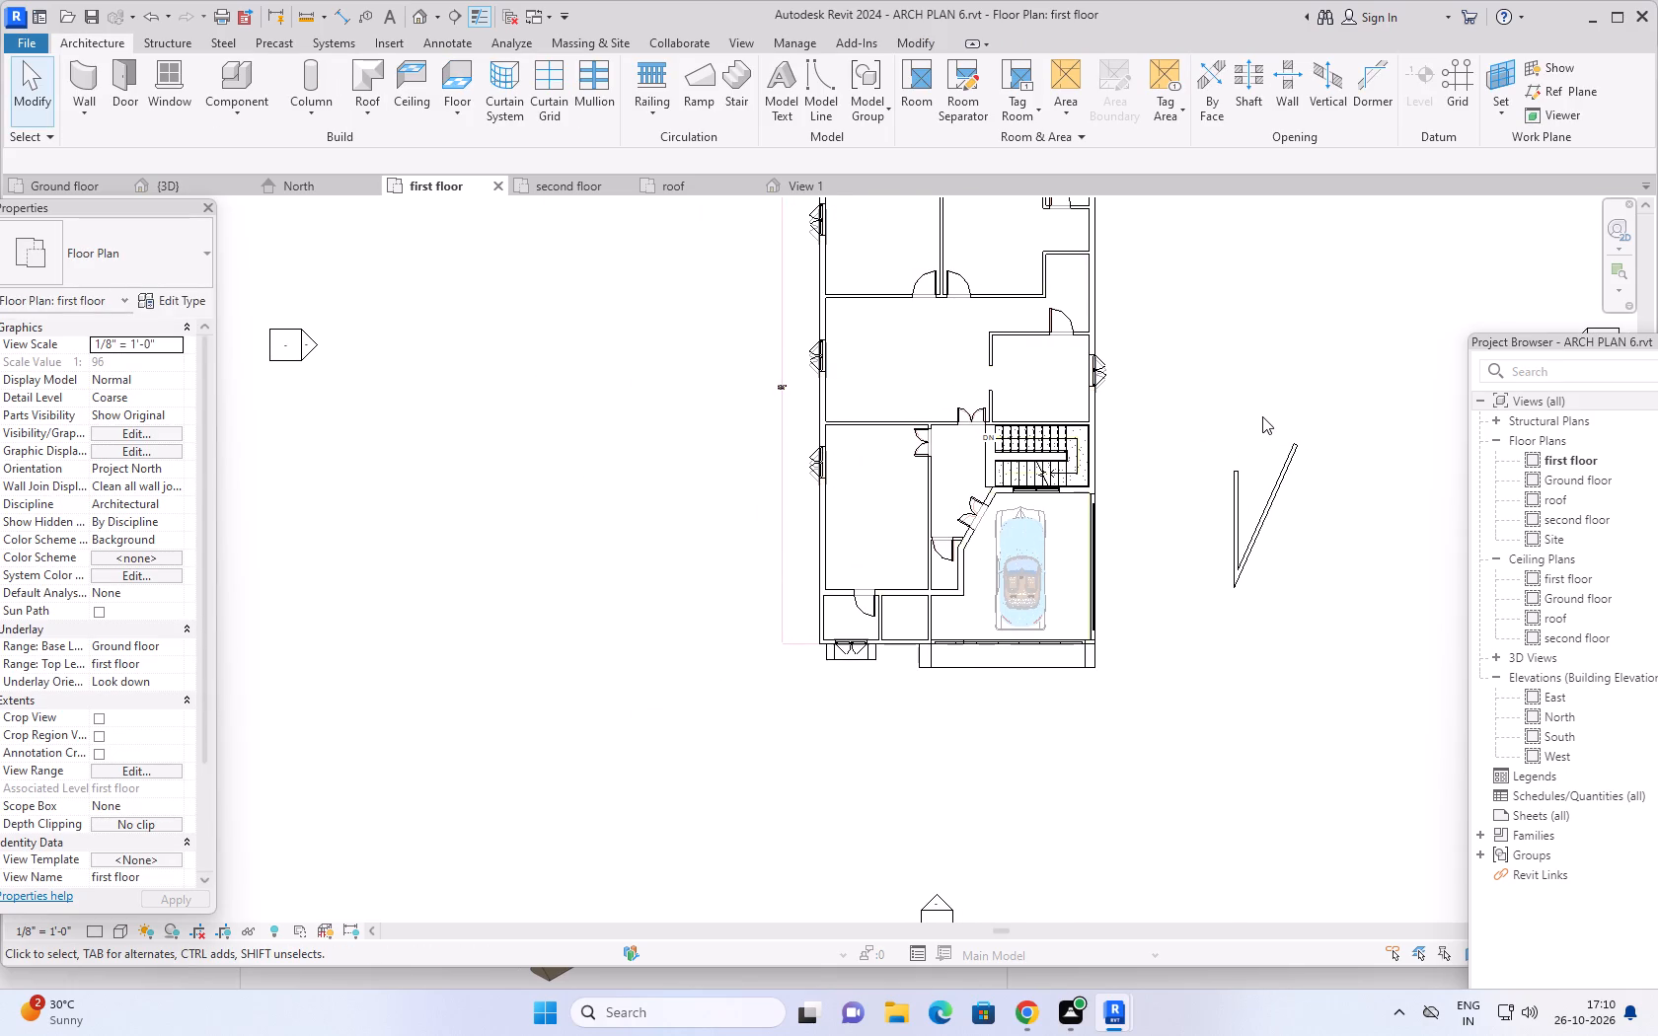
key("Escape")
middle_click_drag(1256, 416, 1205, 420)
key("Escape")
key("Escape")
left_click_drag(1284, 391, 1159, 675)
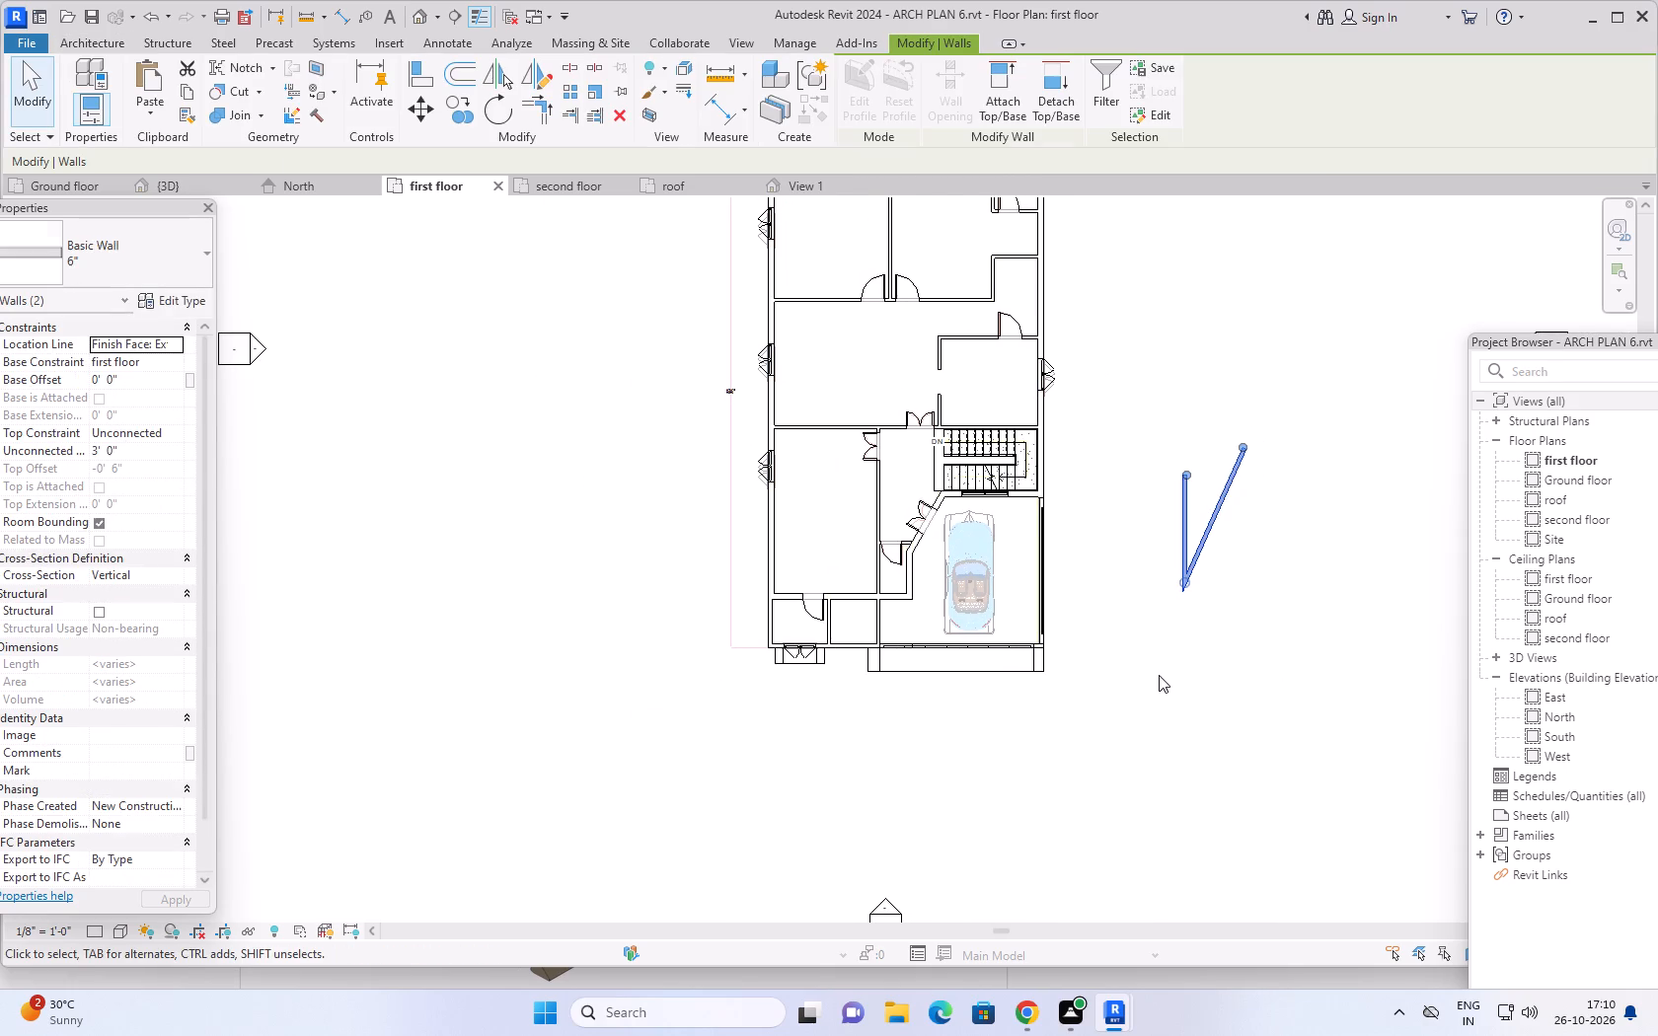
key("Delete")
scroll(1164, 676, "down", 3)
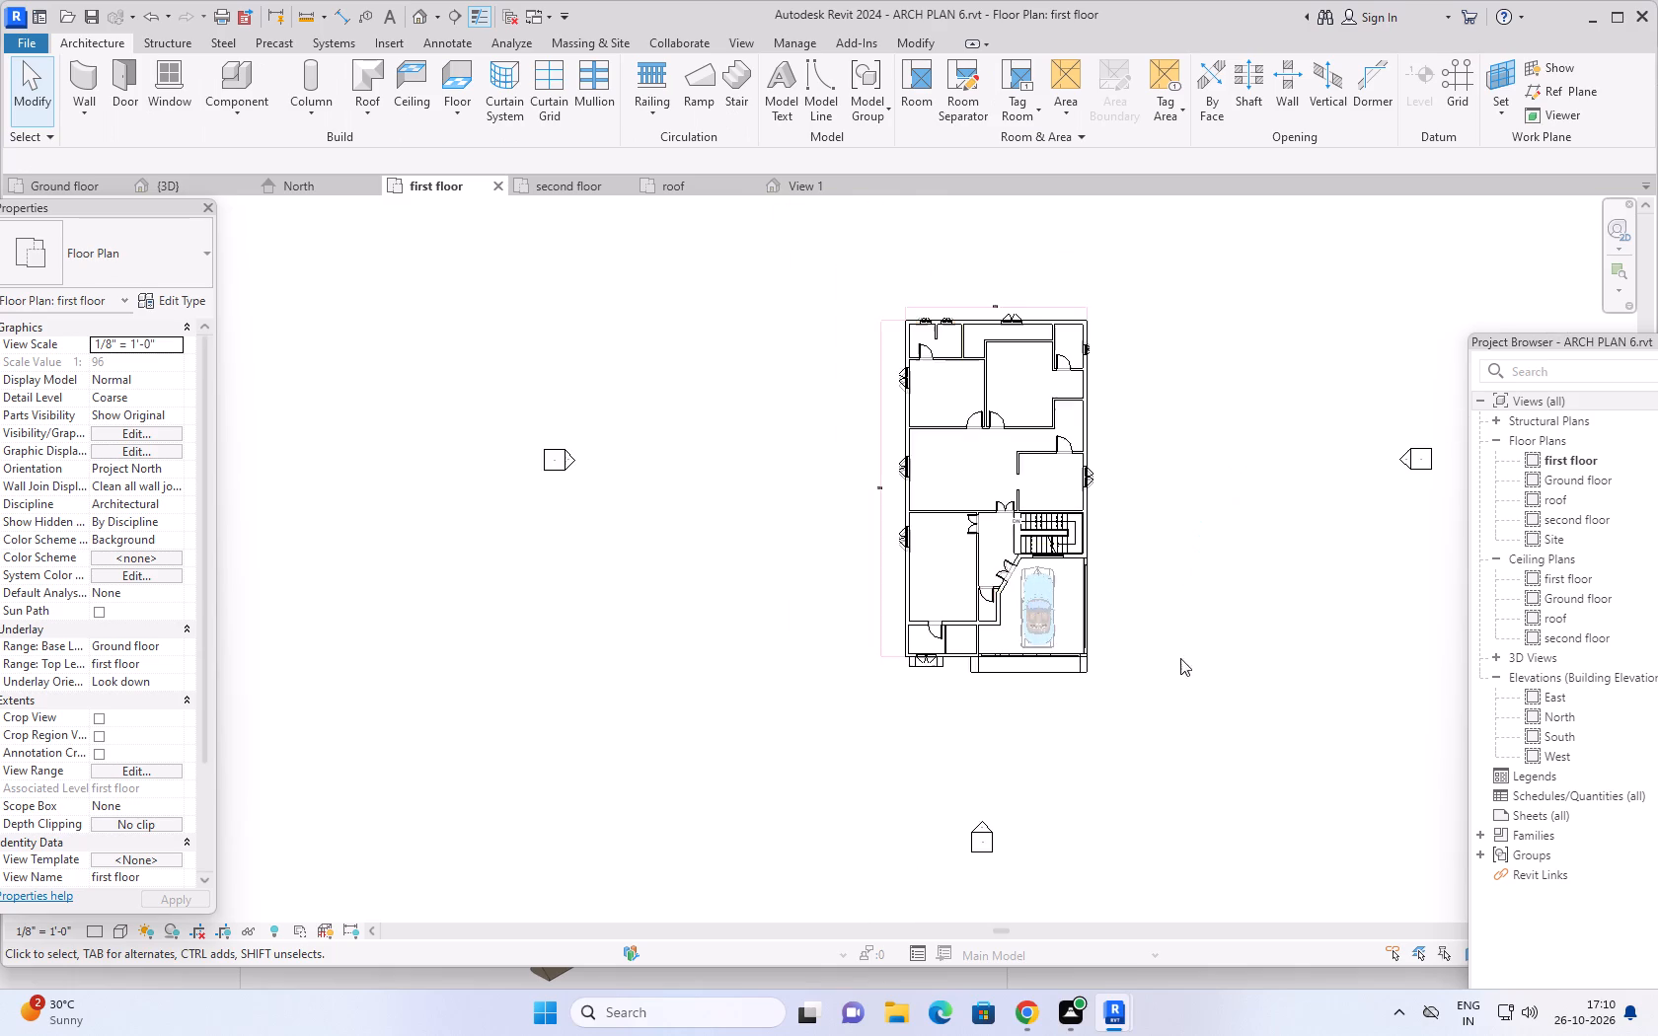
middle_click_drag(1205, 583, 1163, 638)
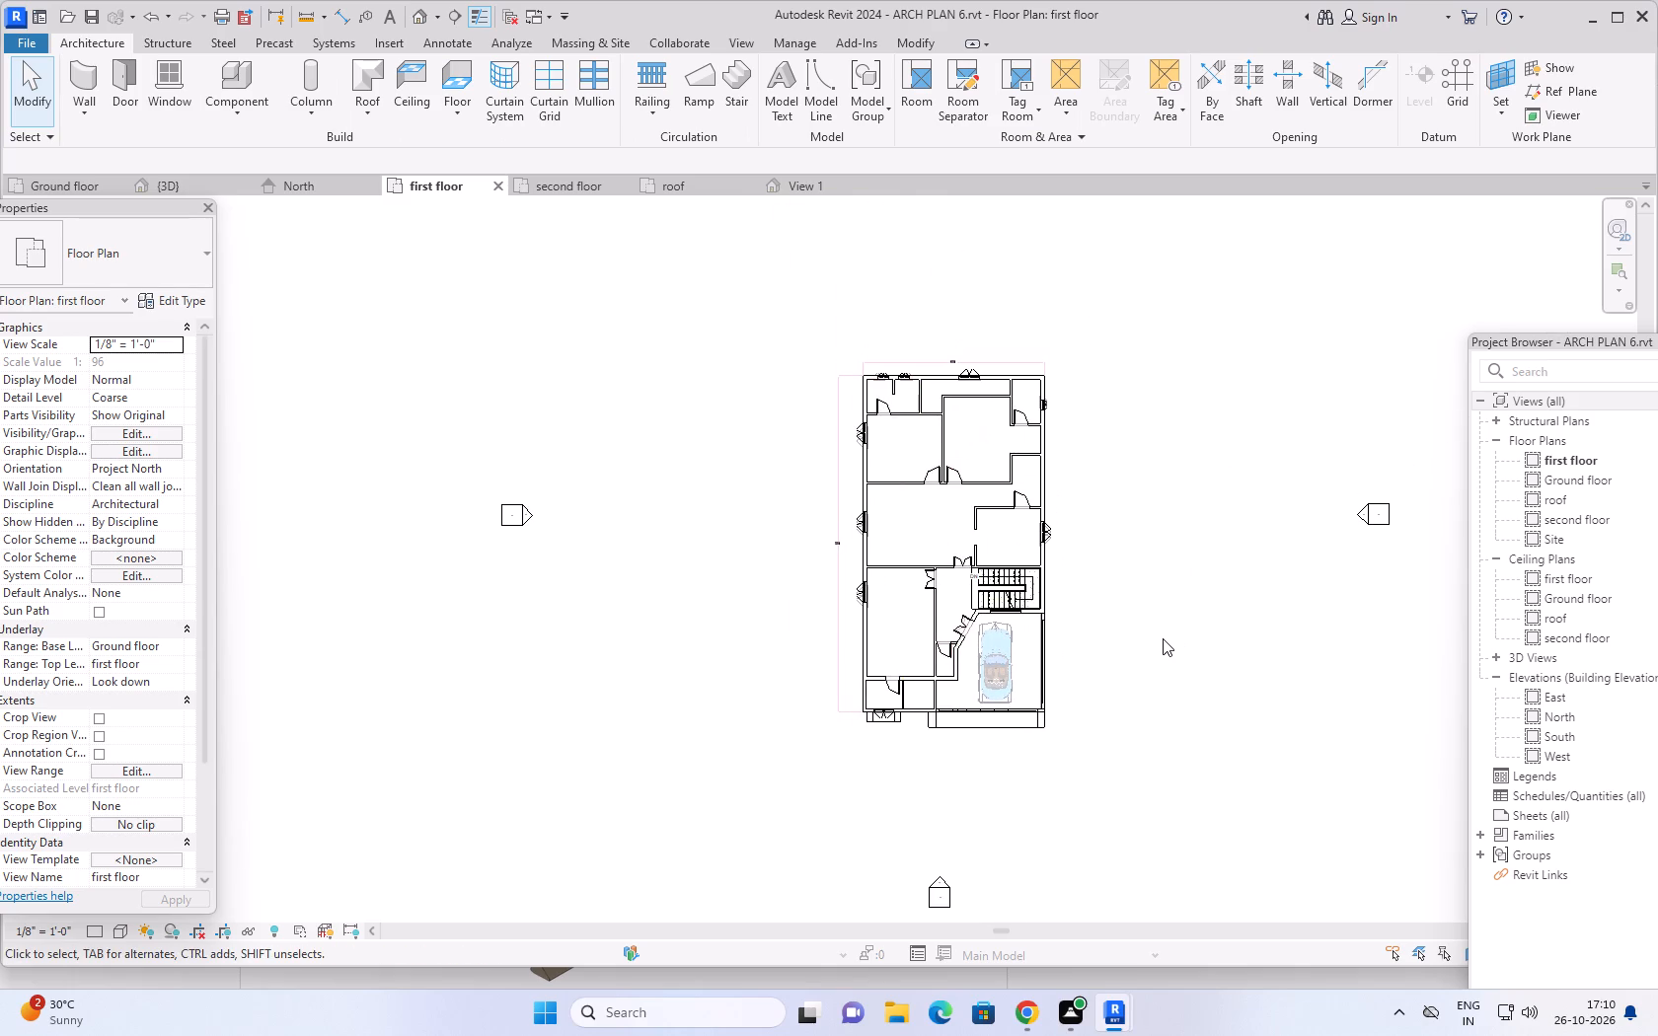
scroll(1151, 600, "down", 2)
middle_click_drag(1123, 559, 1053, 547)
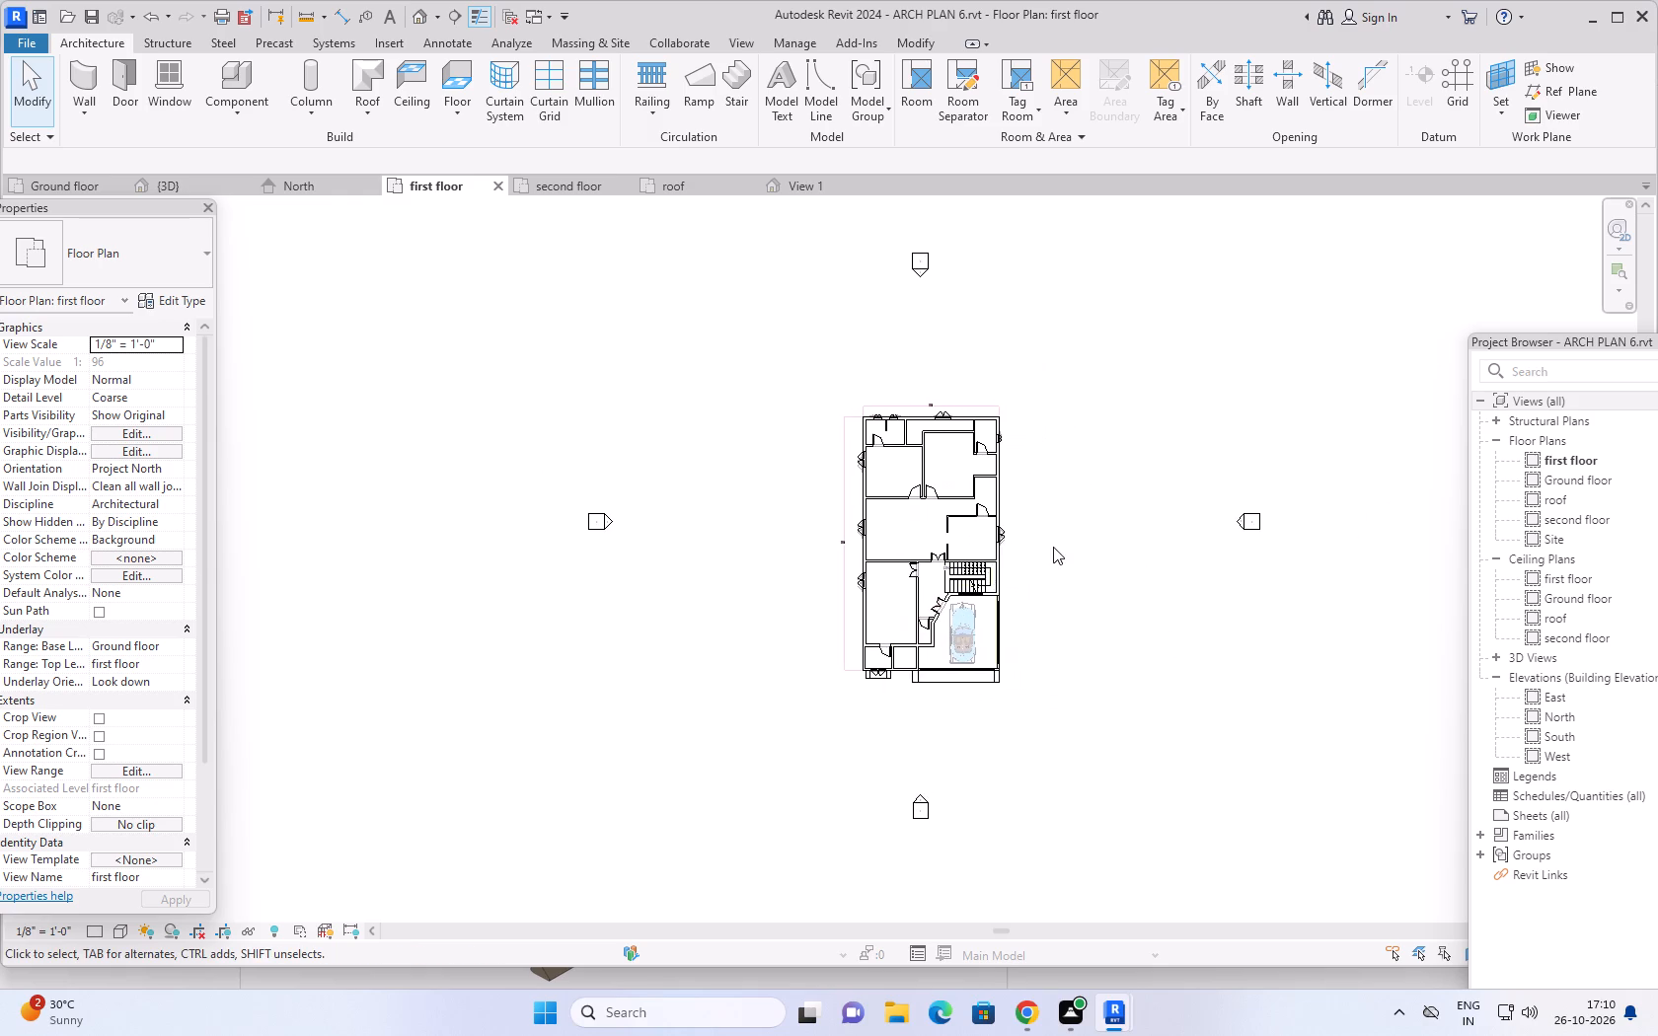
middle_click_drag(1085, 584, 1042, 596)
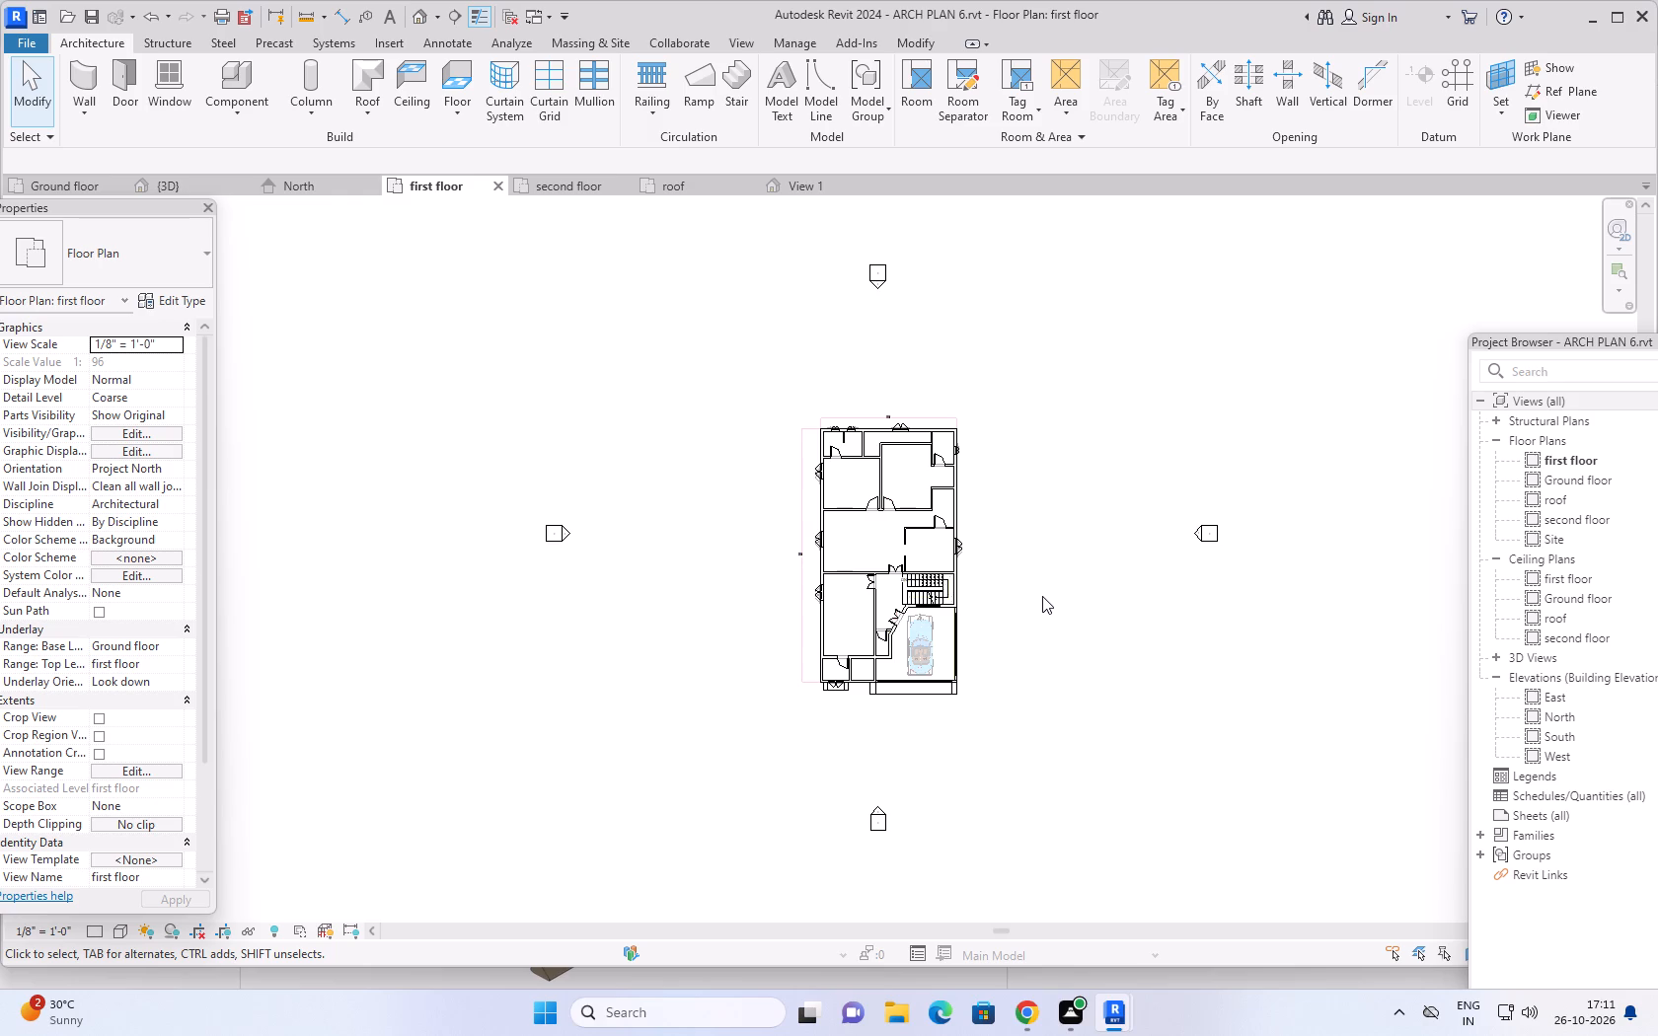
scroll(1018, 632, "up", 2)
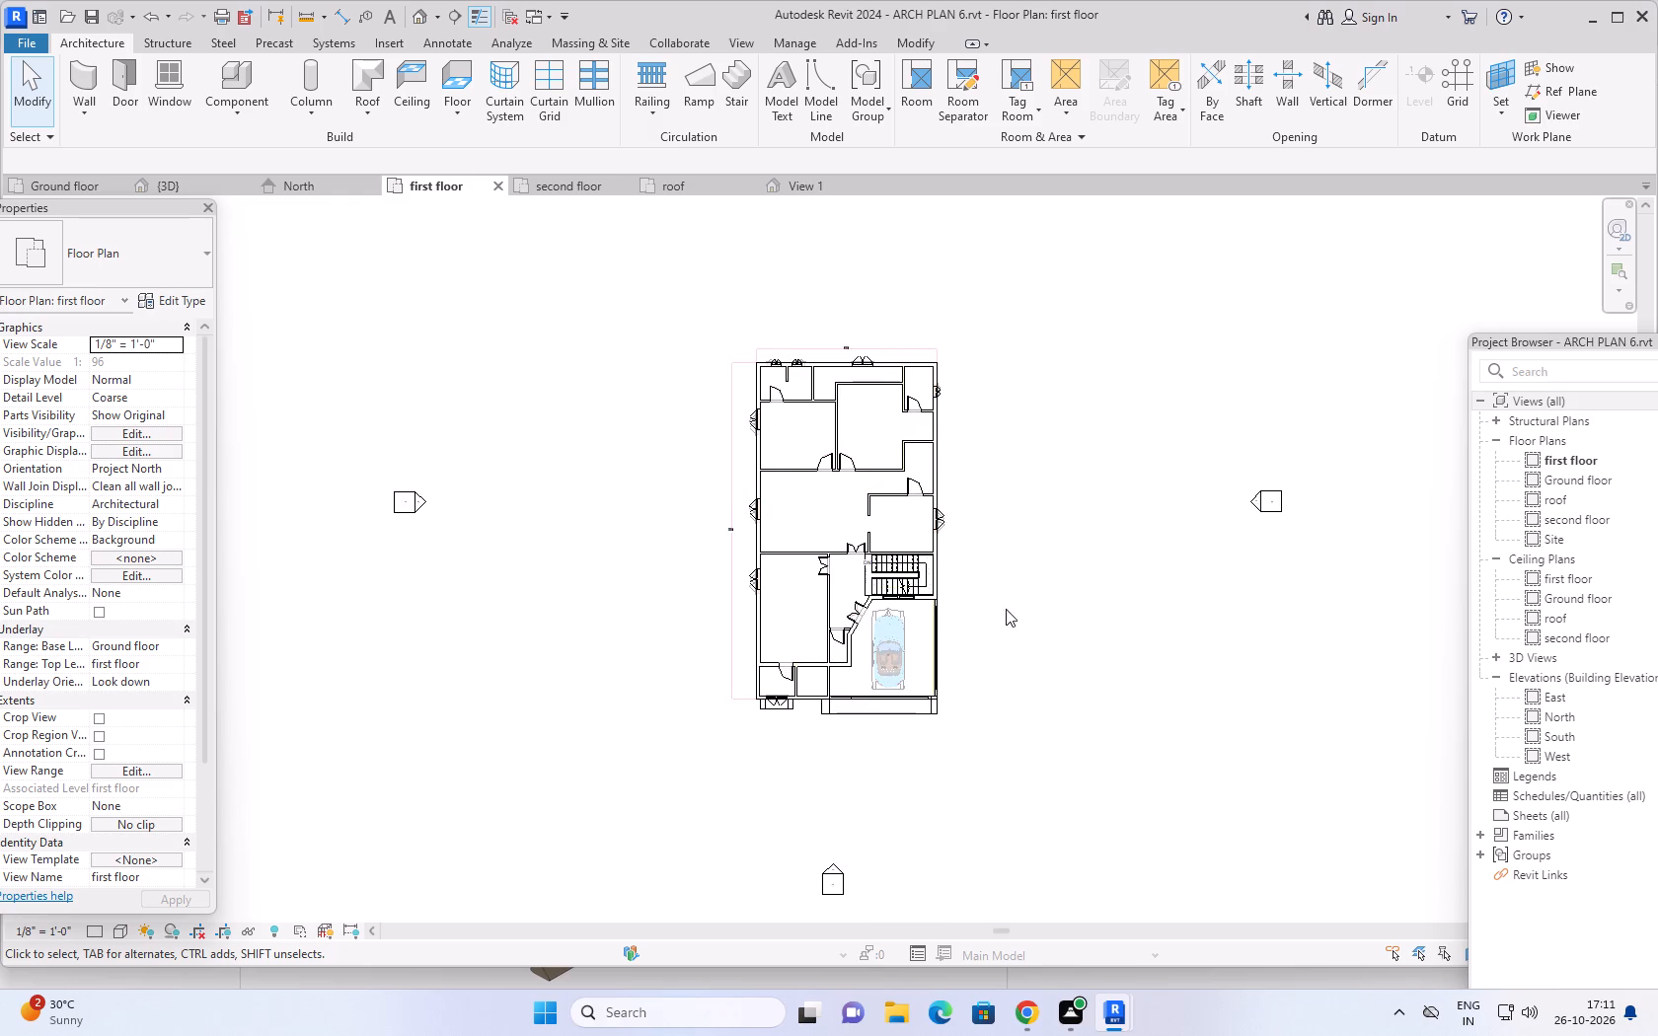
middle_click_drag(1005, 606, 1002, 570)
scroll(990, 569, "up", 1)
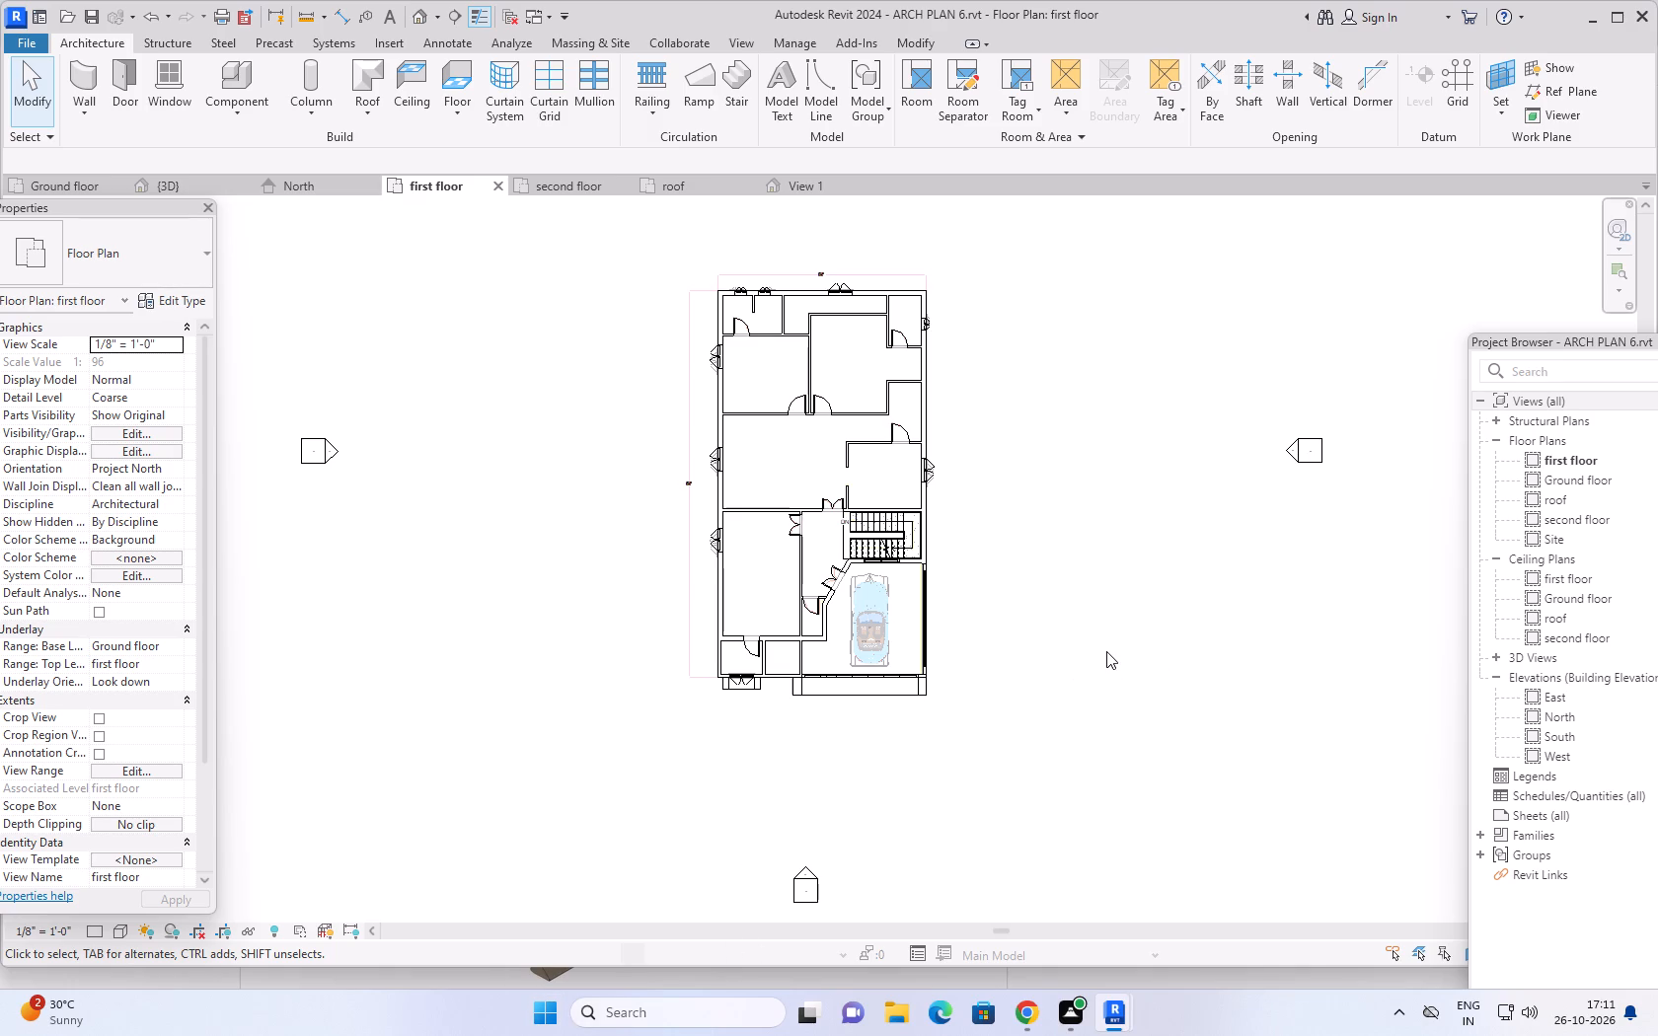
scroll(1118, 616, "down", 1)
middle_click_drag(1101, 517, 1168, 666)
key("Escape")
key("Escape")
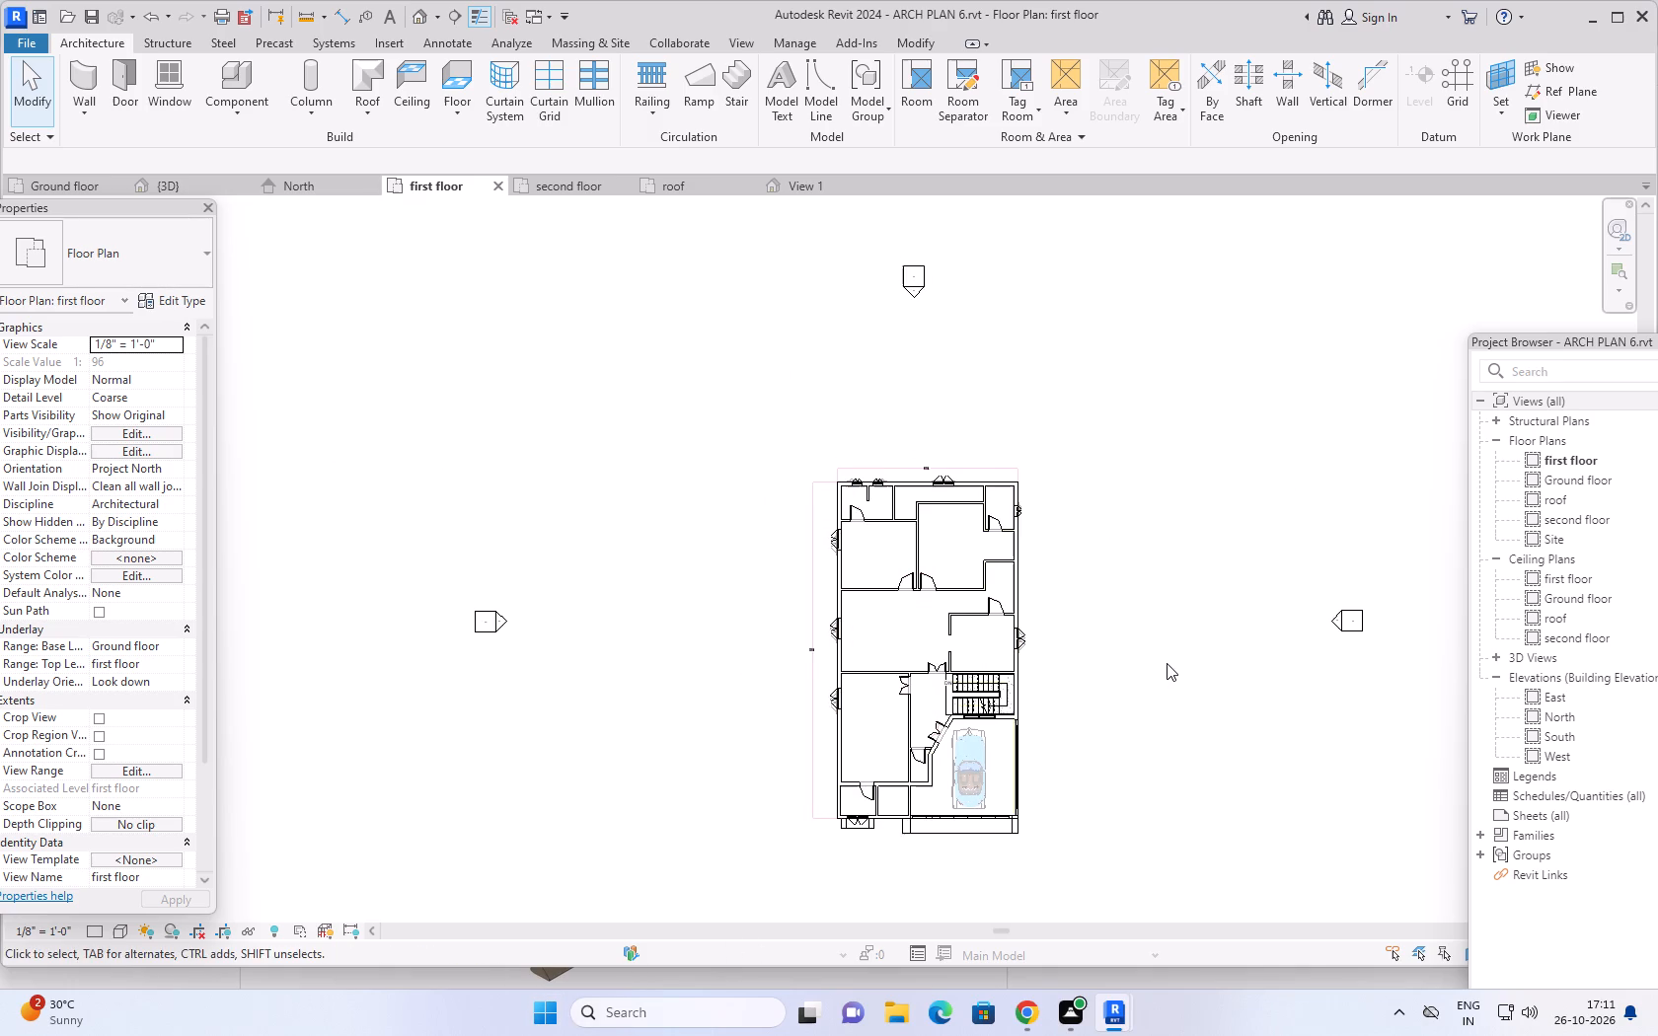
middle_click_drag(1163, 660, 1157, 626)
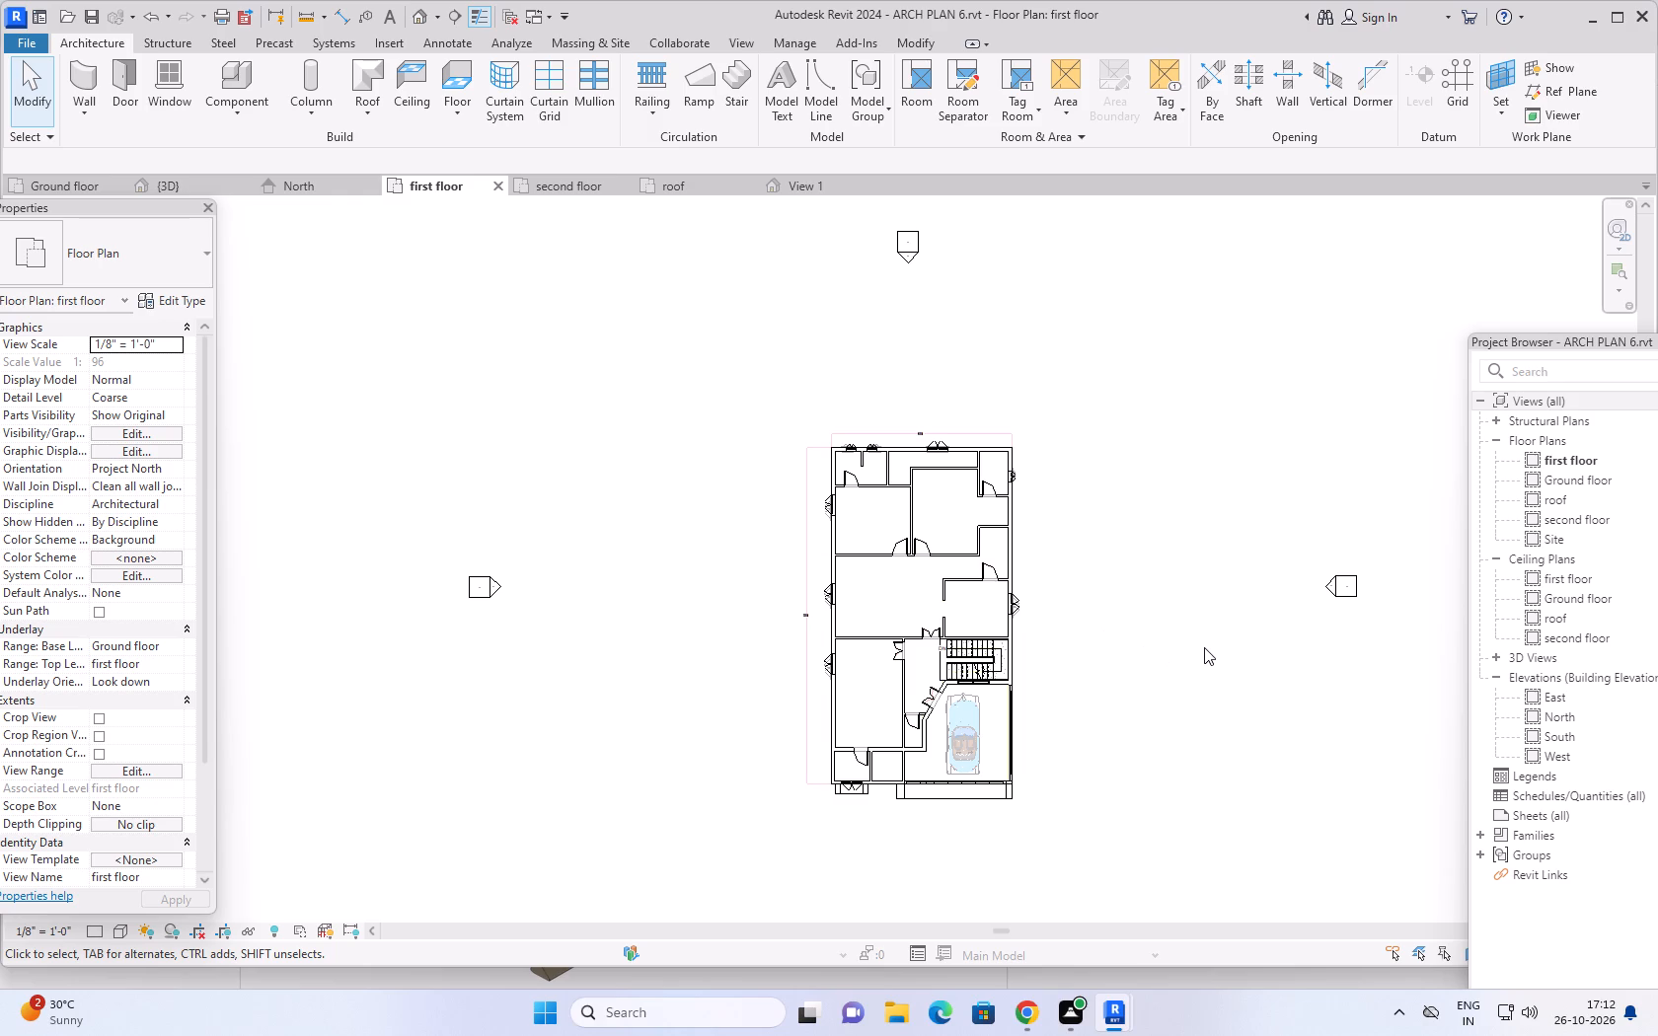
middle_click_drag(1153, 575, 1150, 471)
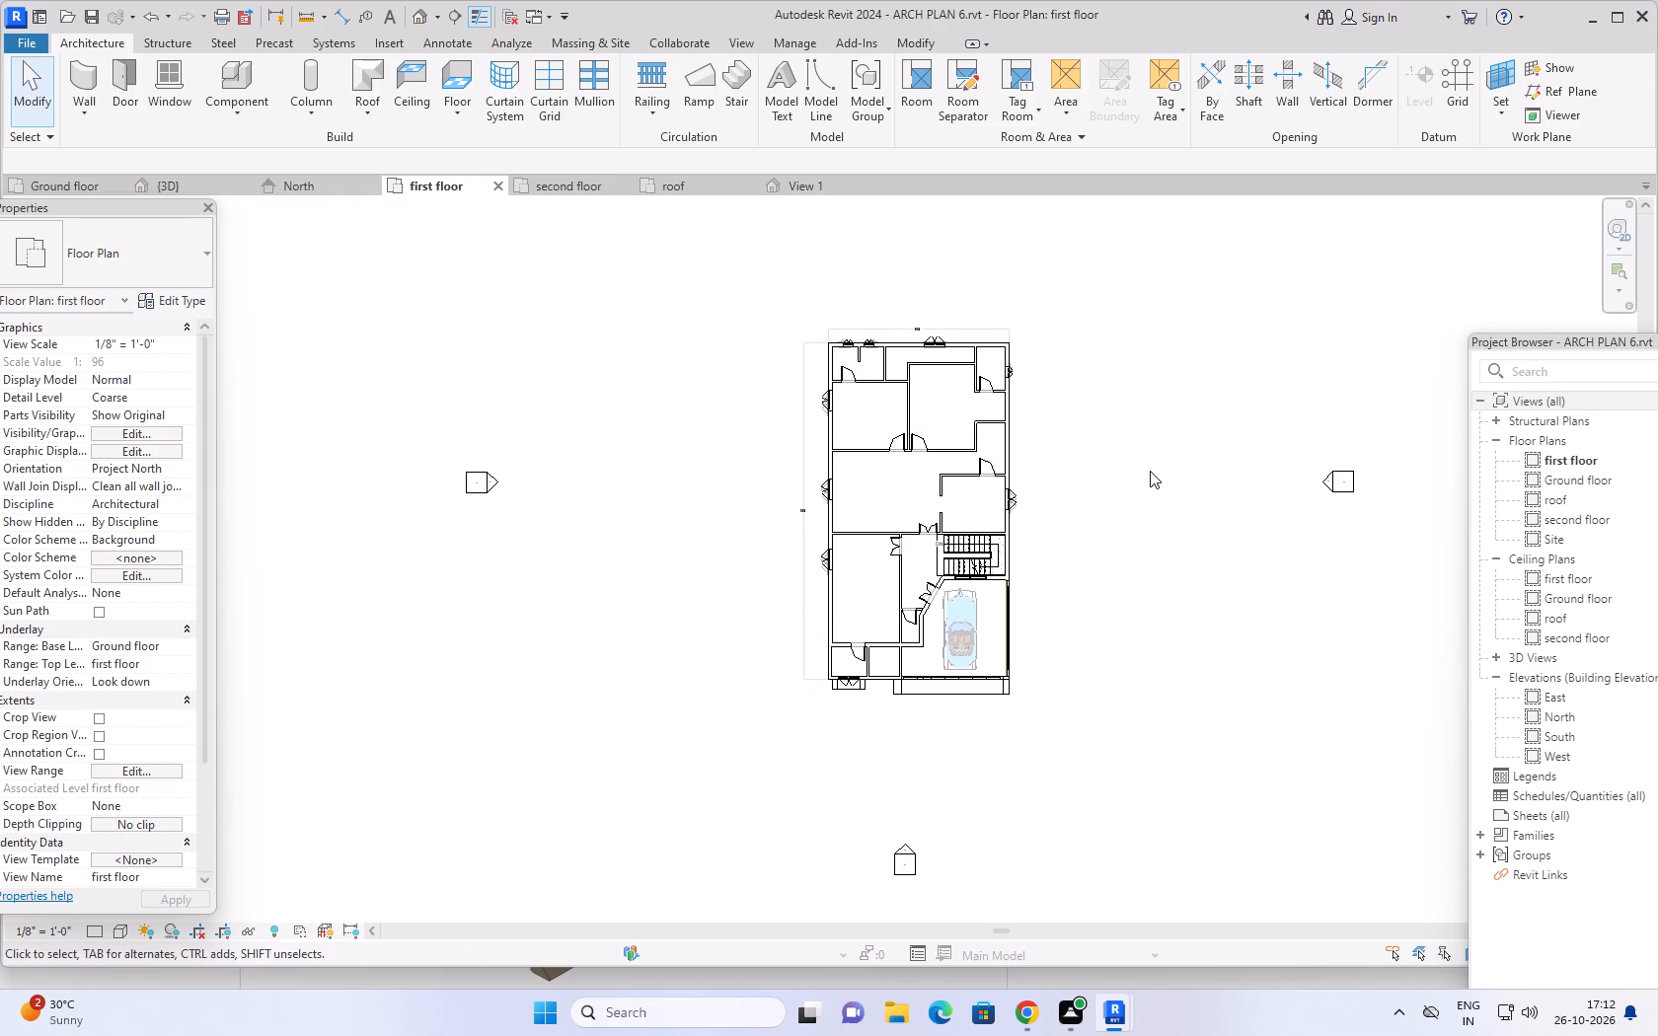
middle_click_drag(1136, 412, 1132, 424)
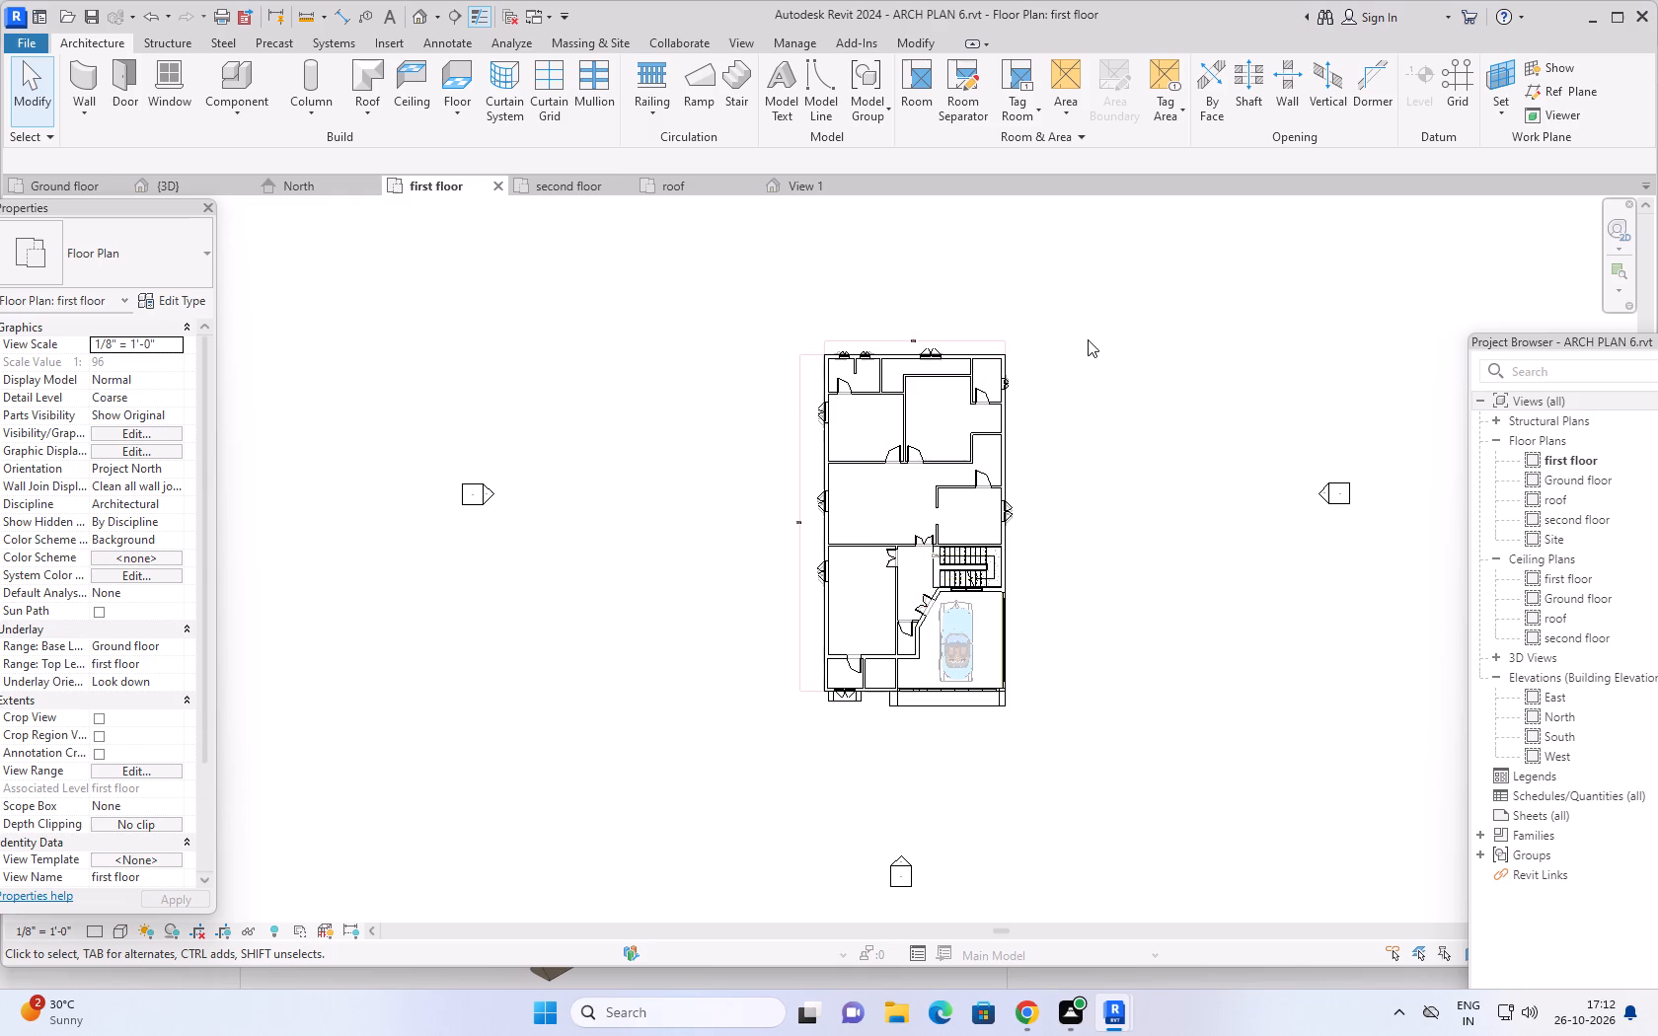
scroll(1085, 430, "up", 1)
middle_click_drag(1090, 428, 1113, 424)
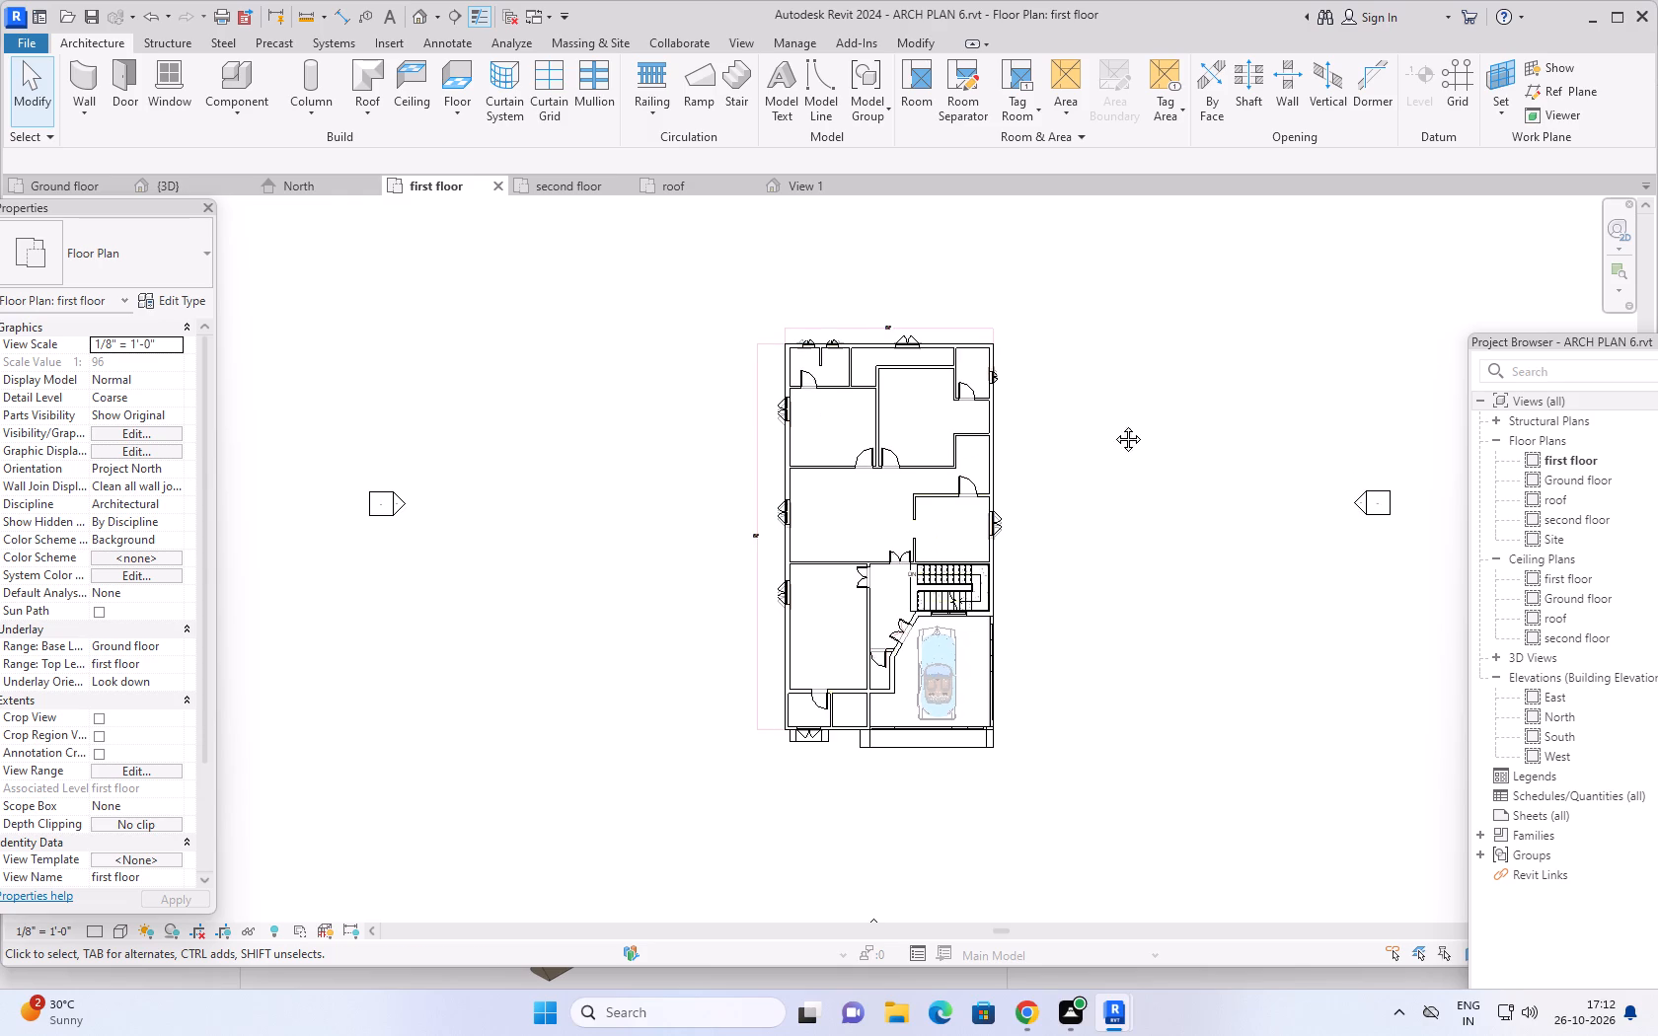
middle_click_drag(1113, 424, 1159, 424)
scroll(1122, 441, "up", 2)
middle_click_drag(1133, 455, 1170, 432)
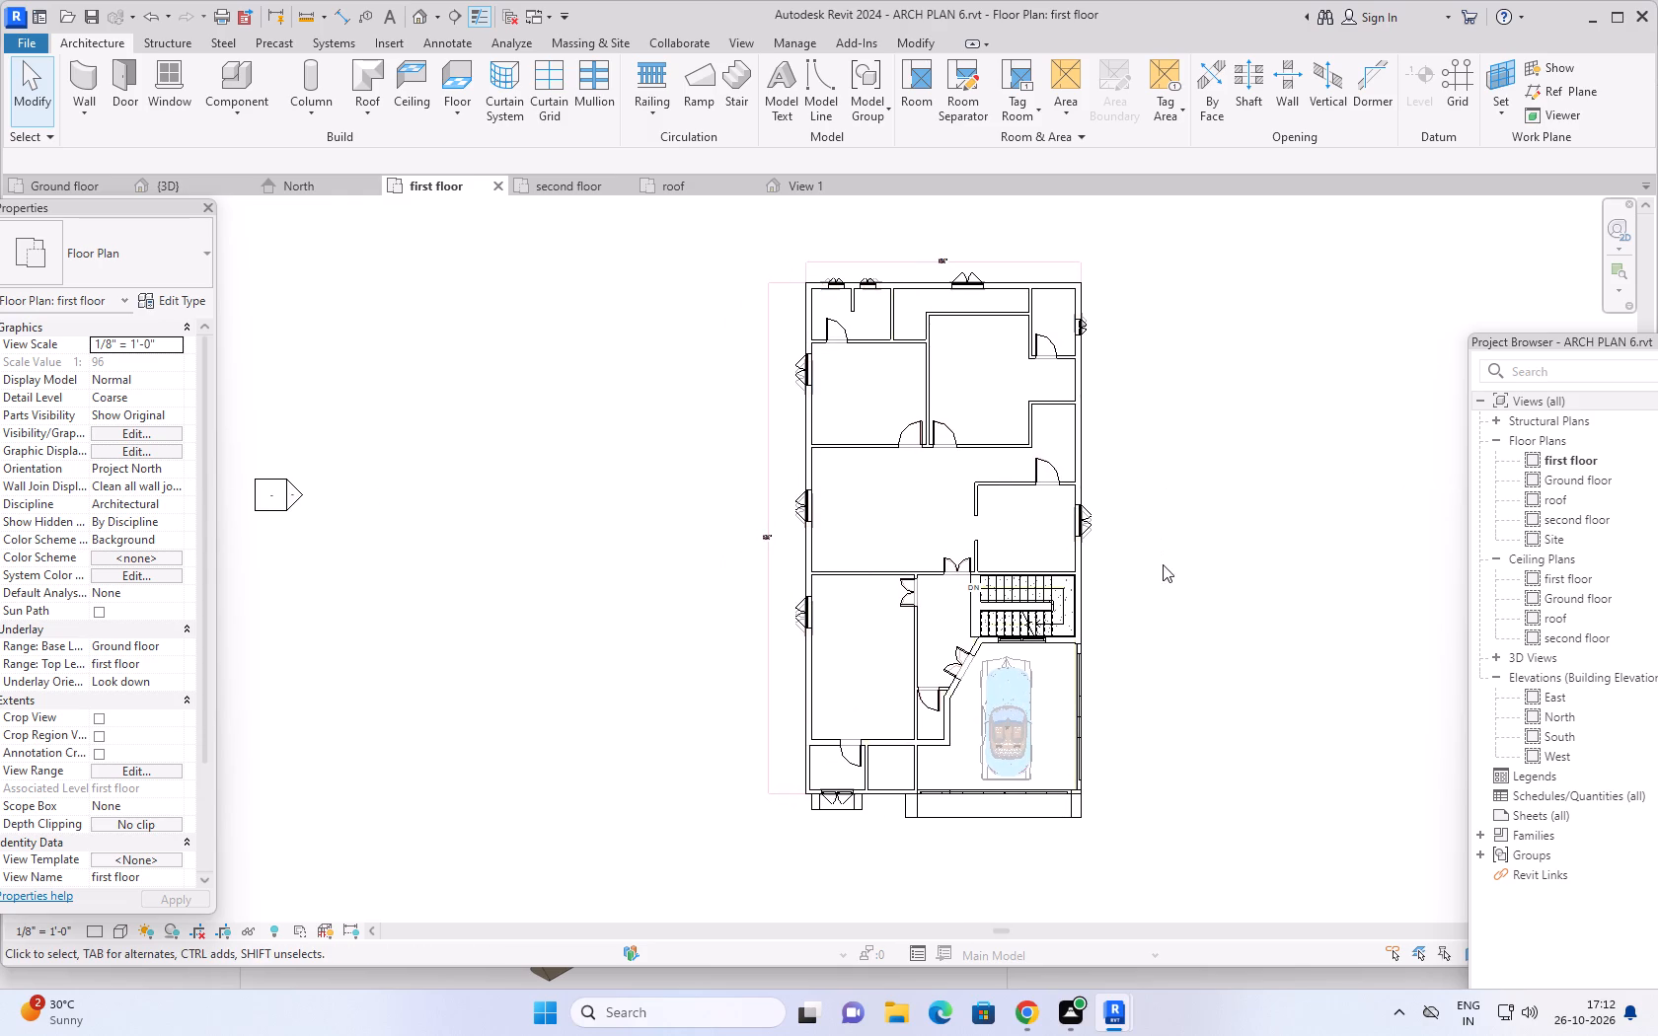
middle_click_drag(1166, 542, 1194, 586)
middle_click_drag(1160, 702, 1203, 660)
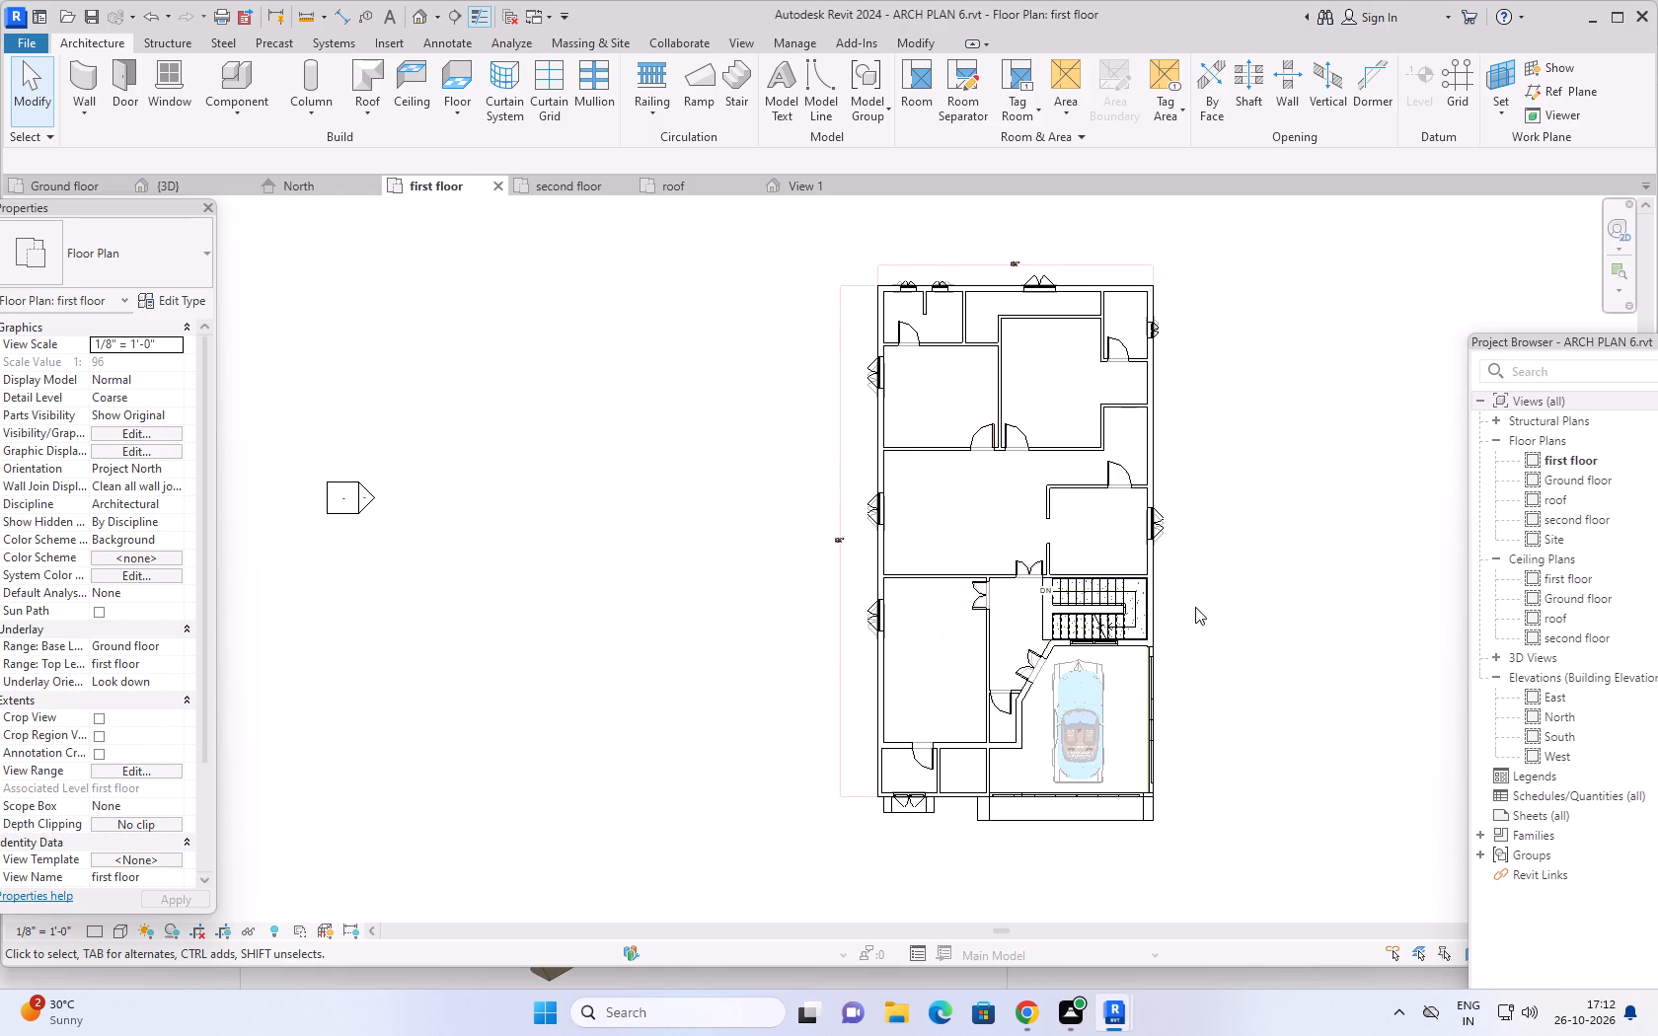
Switch to the 3D view of the house and save the project.
left_click(180, 179)
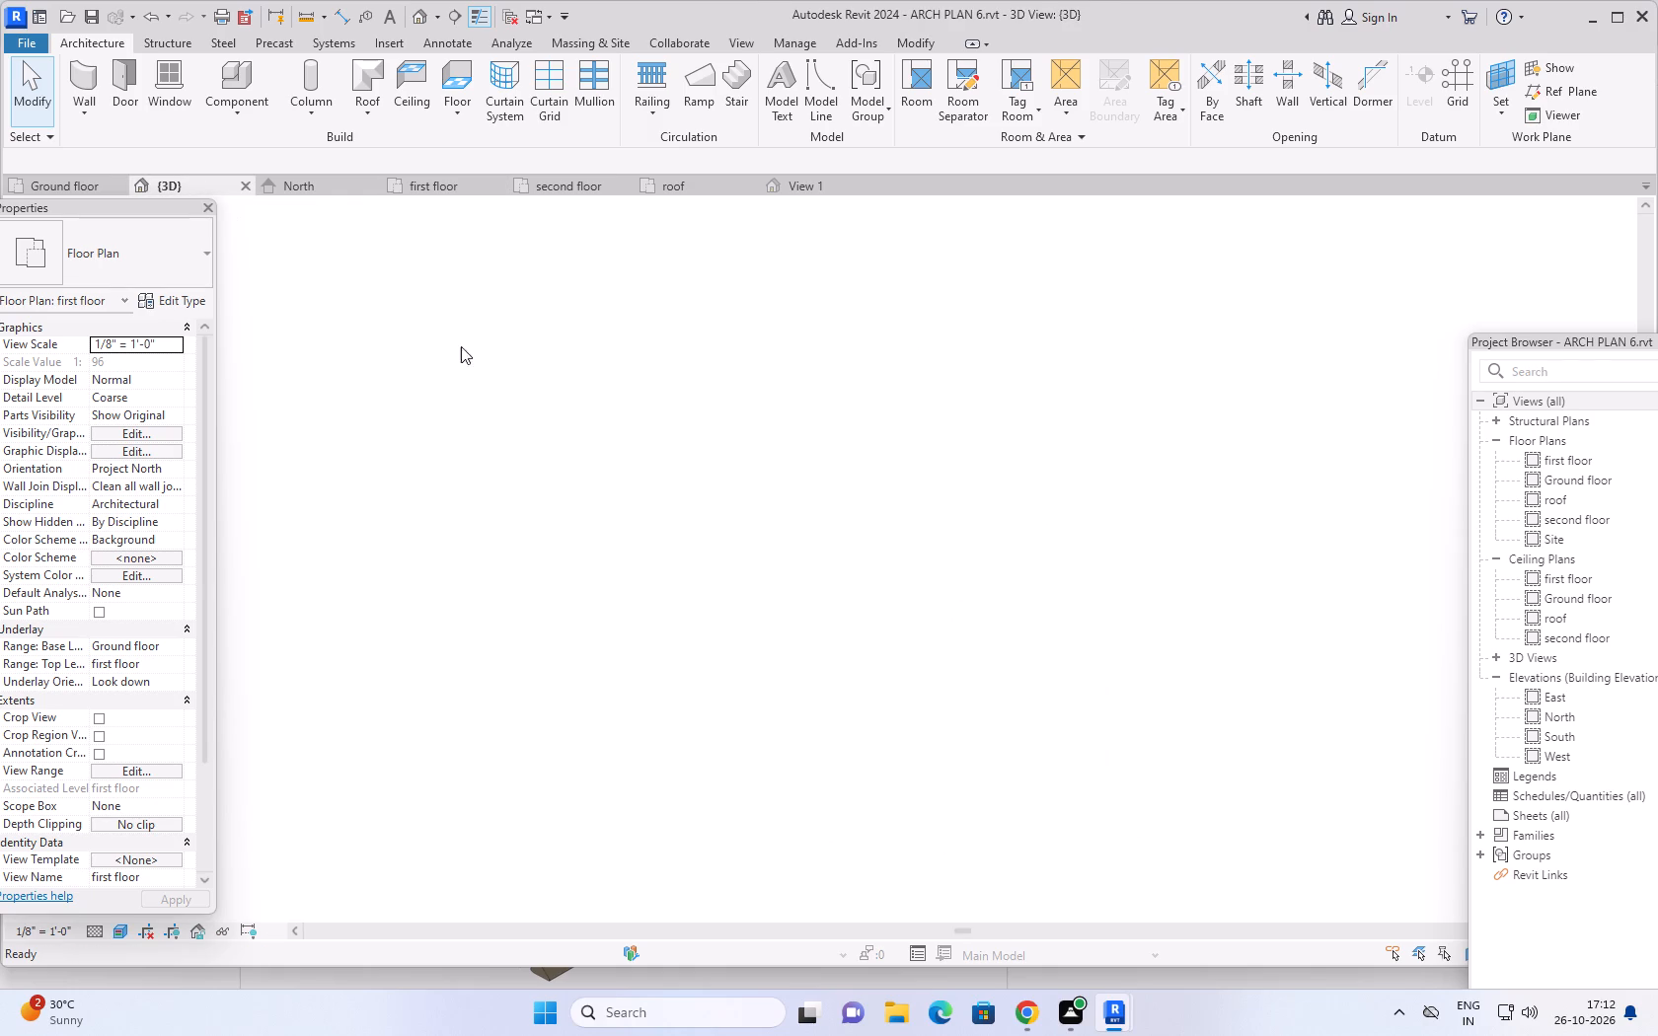
scroll(1145, 586, "down", 2)
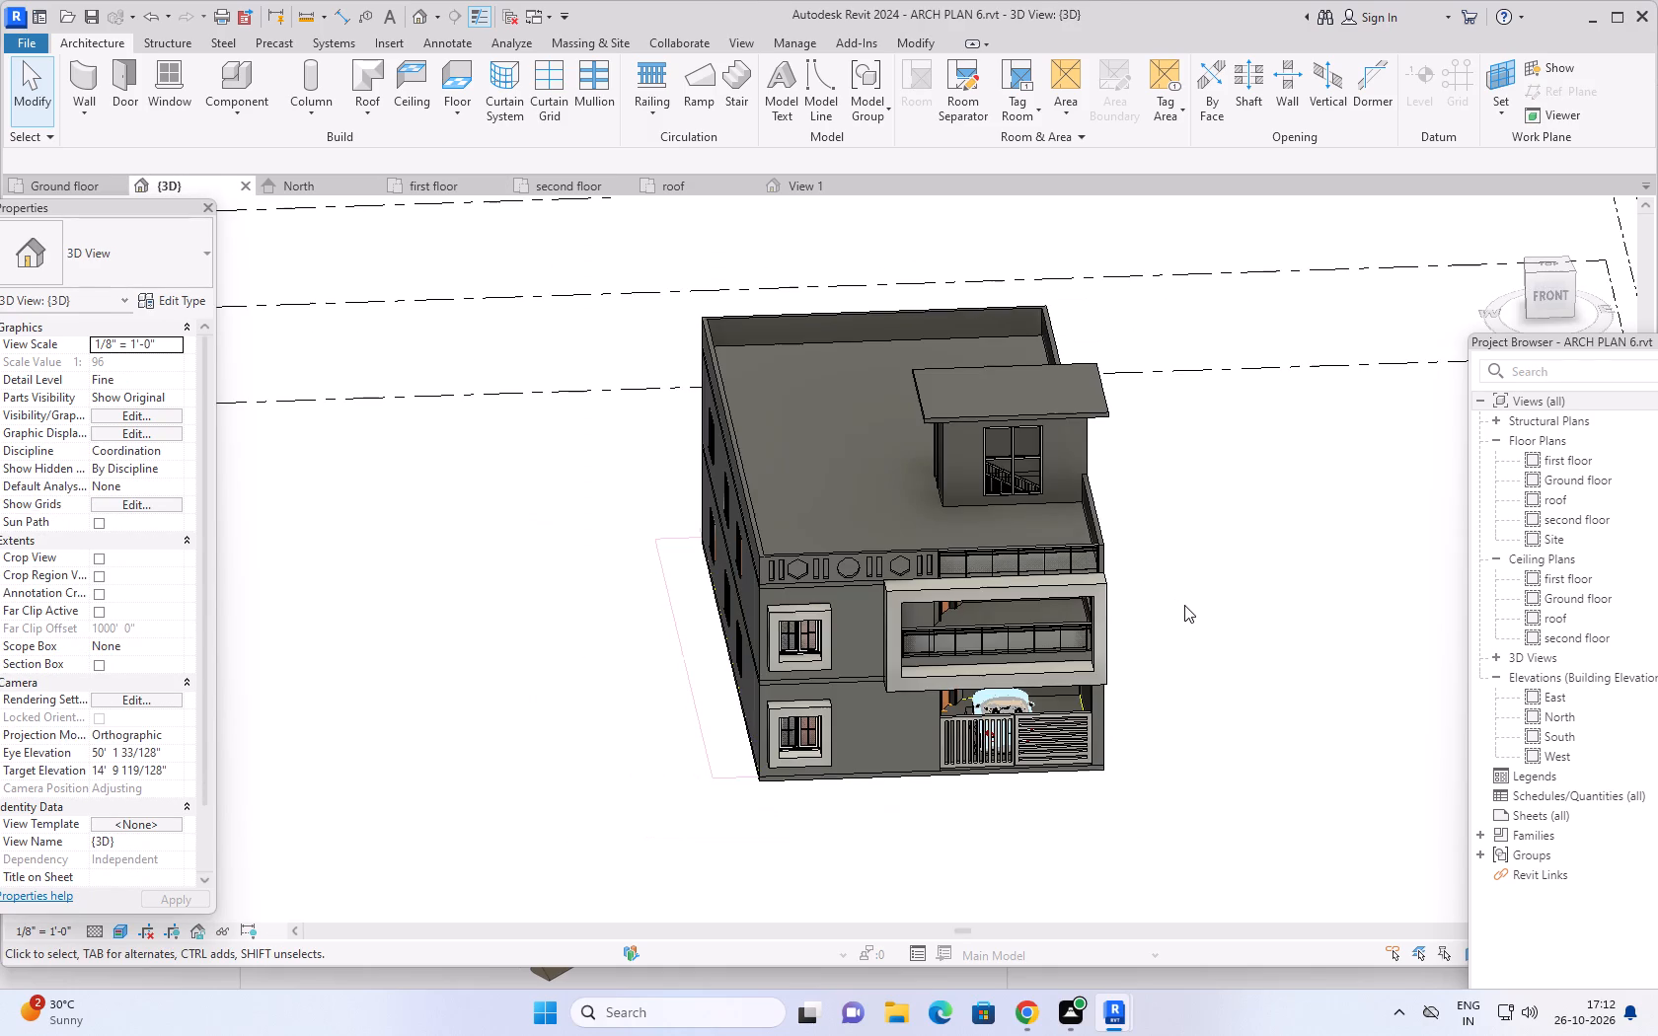
middle_click_drag(1188, 594, 1235, 564, "shift")
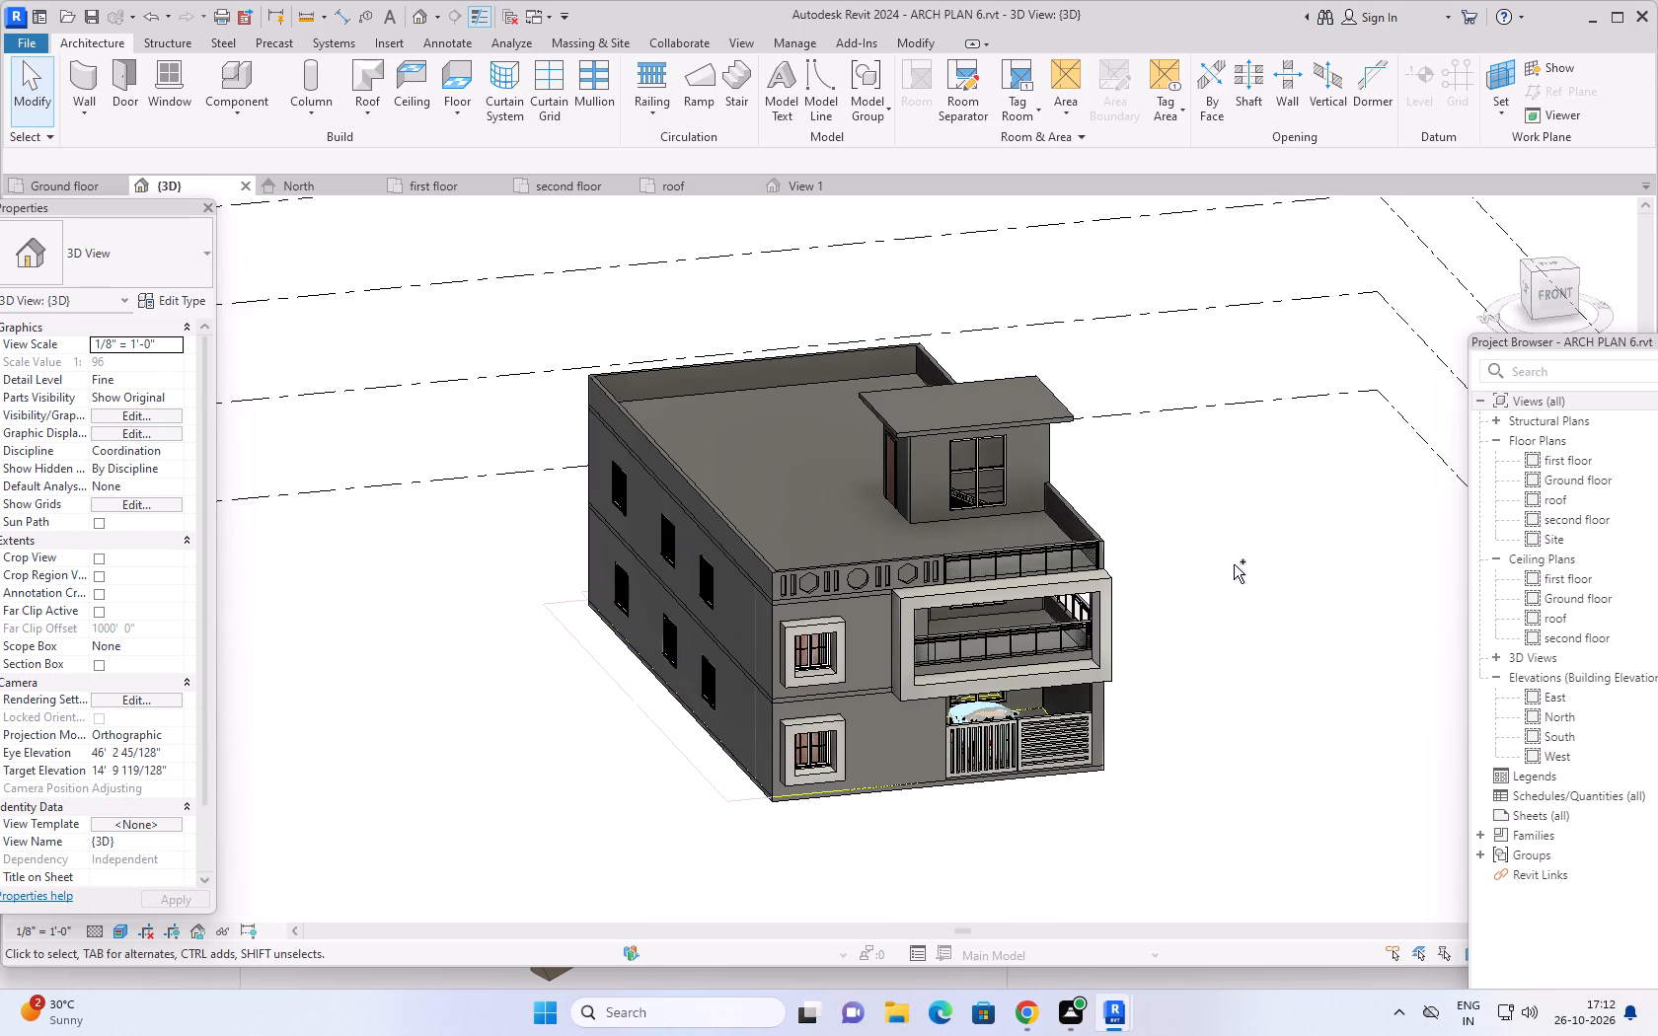
key("ctrl+s")
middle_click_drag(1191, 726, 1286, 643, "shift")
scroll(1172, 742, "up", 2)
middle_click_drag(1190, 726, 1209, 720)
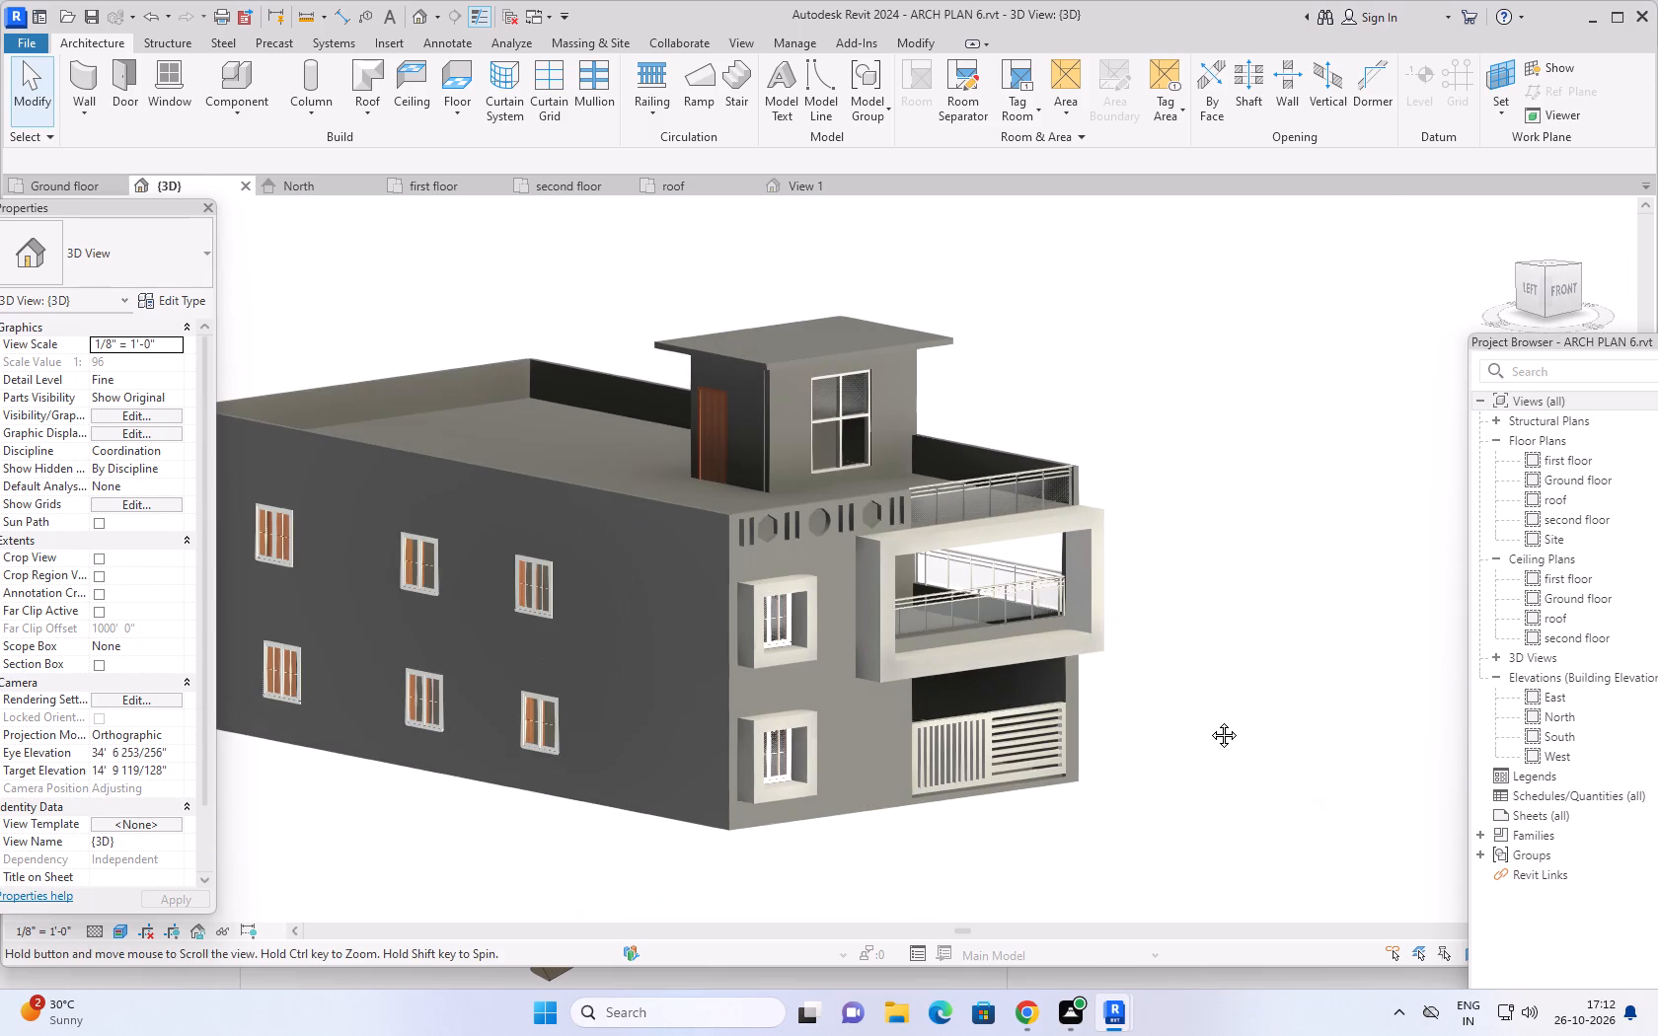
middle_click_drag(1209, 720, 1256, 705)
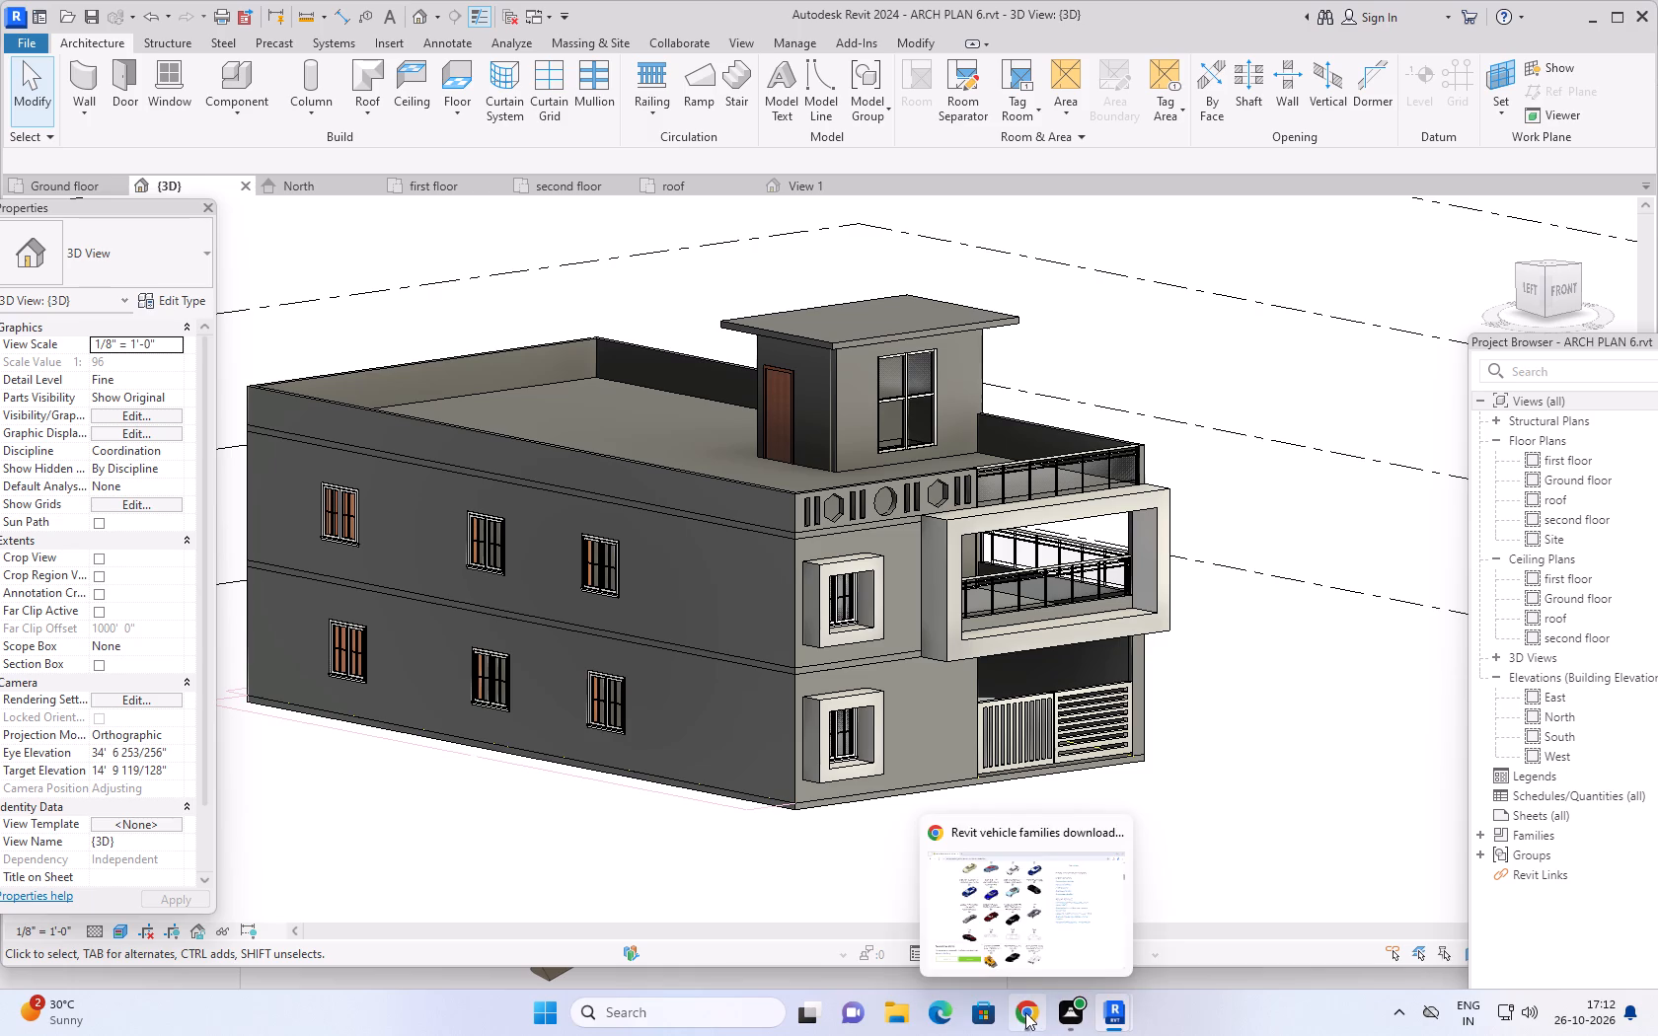
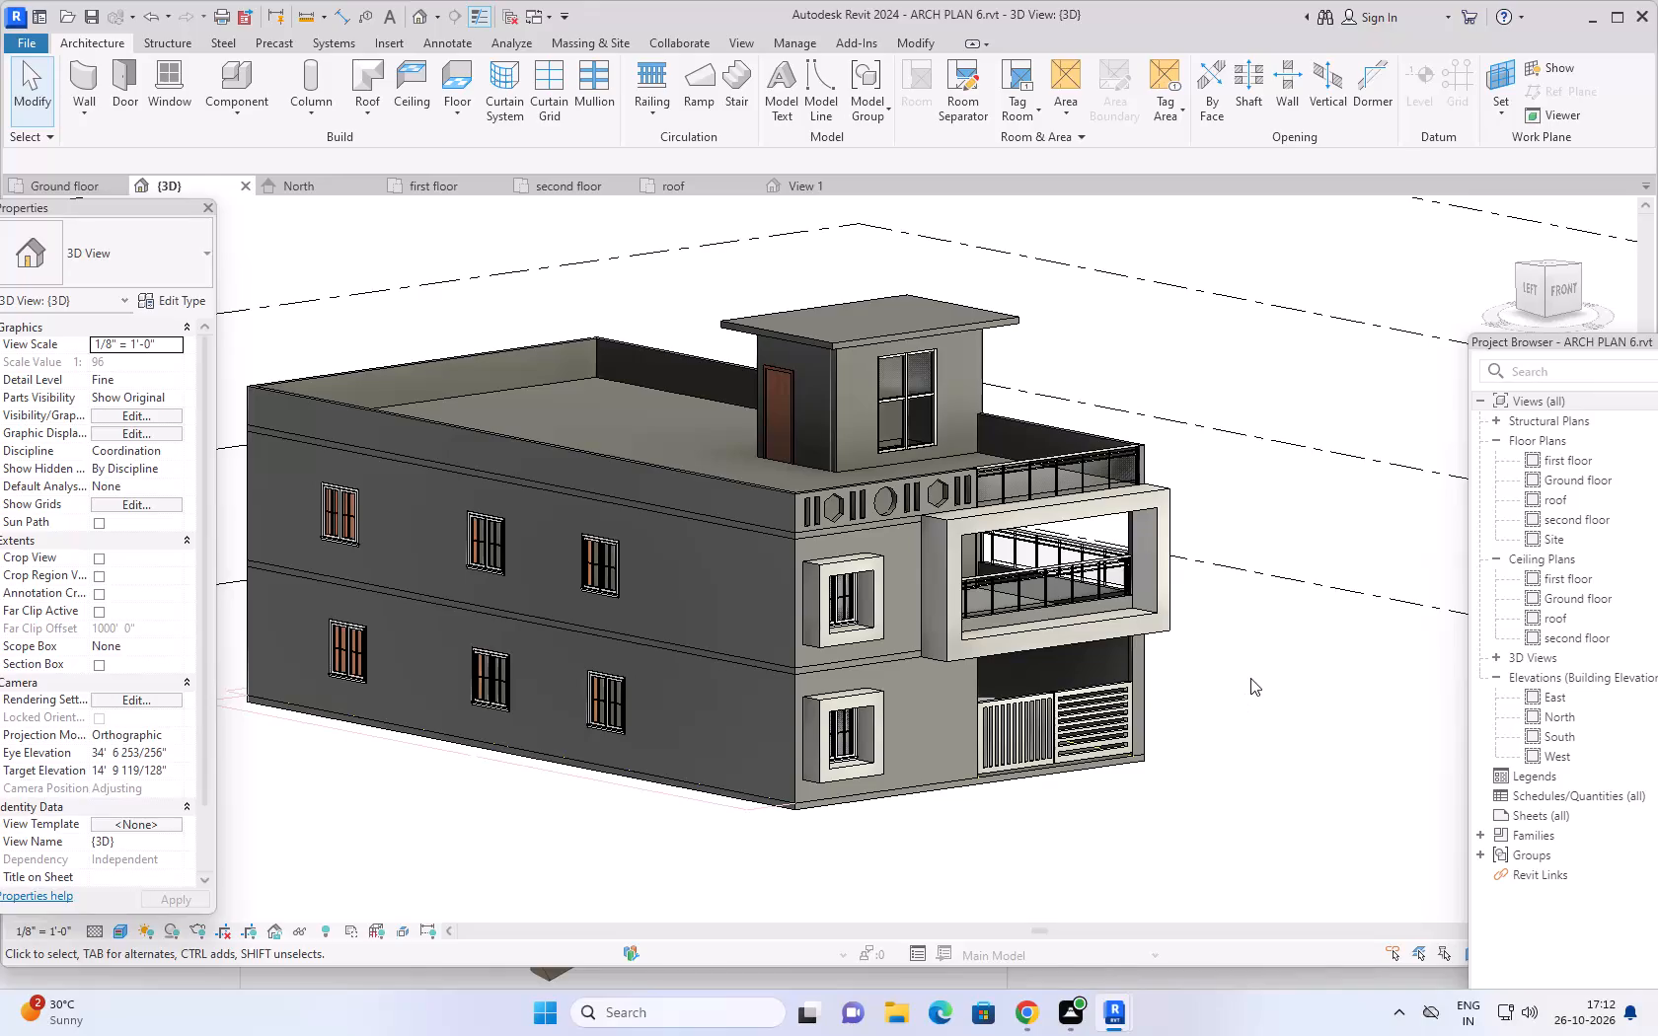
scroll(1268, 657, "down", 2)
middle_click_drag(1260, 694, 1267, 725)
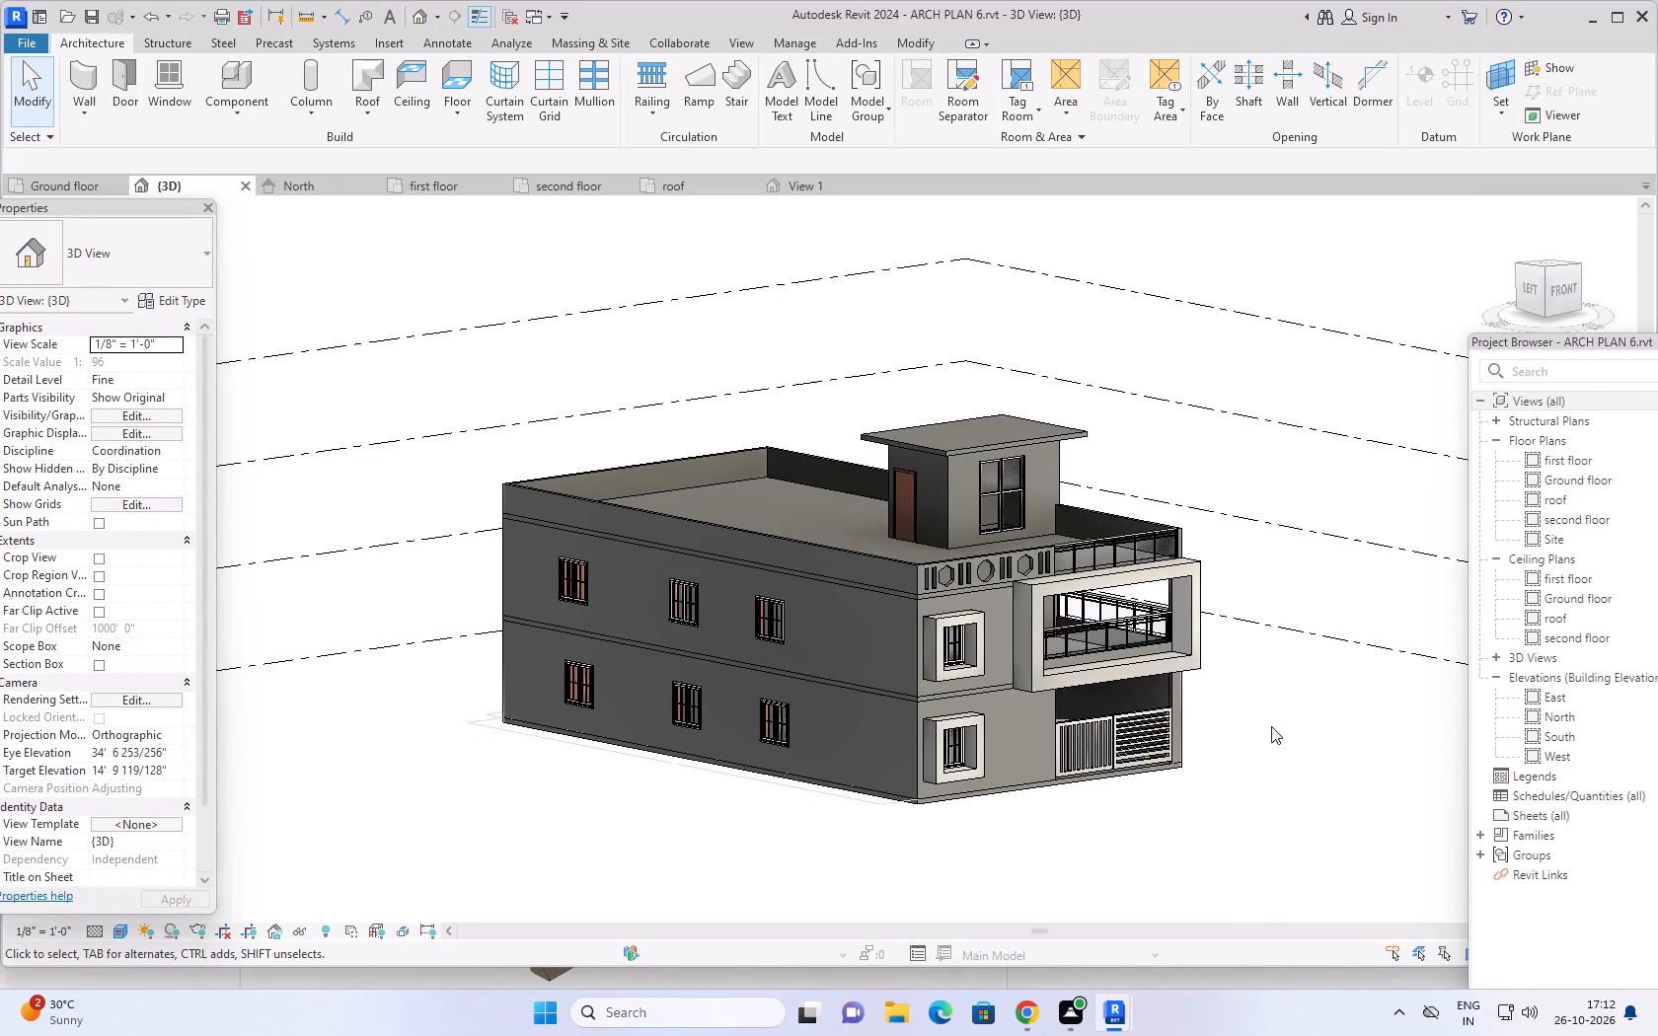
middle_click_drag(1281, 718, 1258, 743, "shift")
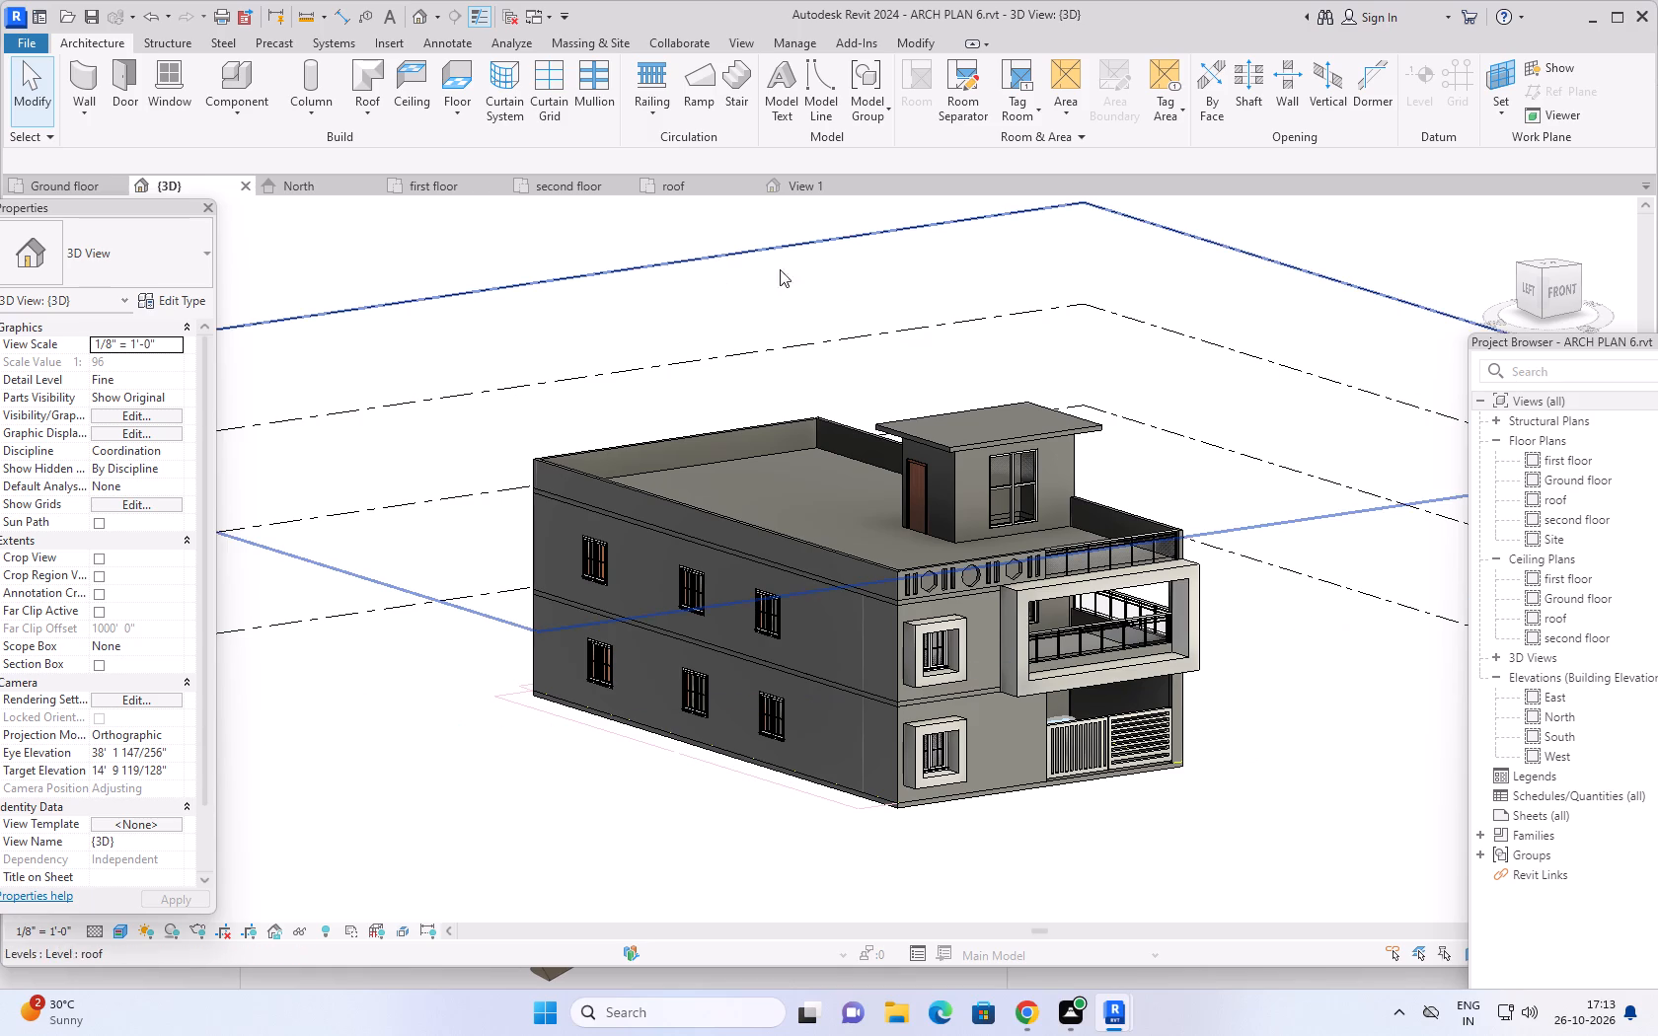
In the first floor plan's visibility overrides, turn on the Mass, Parking and Parts model categories.
left_click(439, 185)
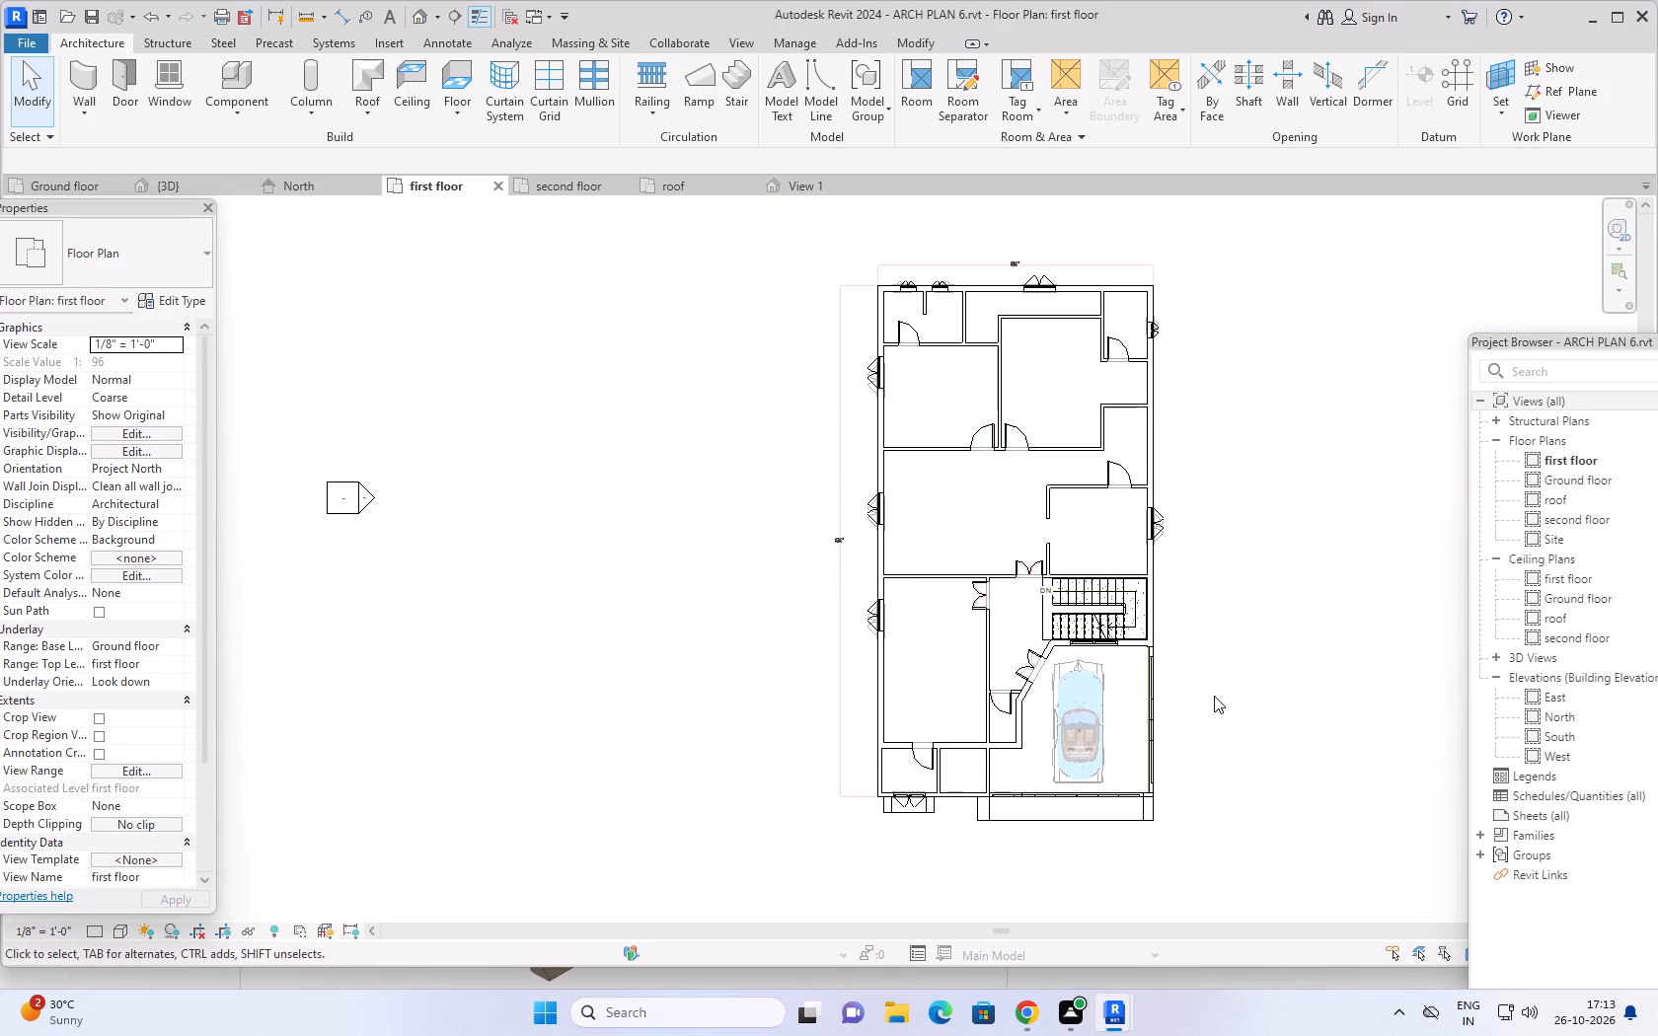
key("v")
key("g")
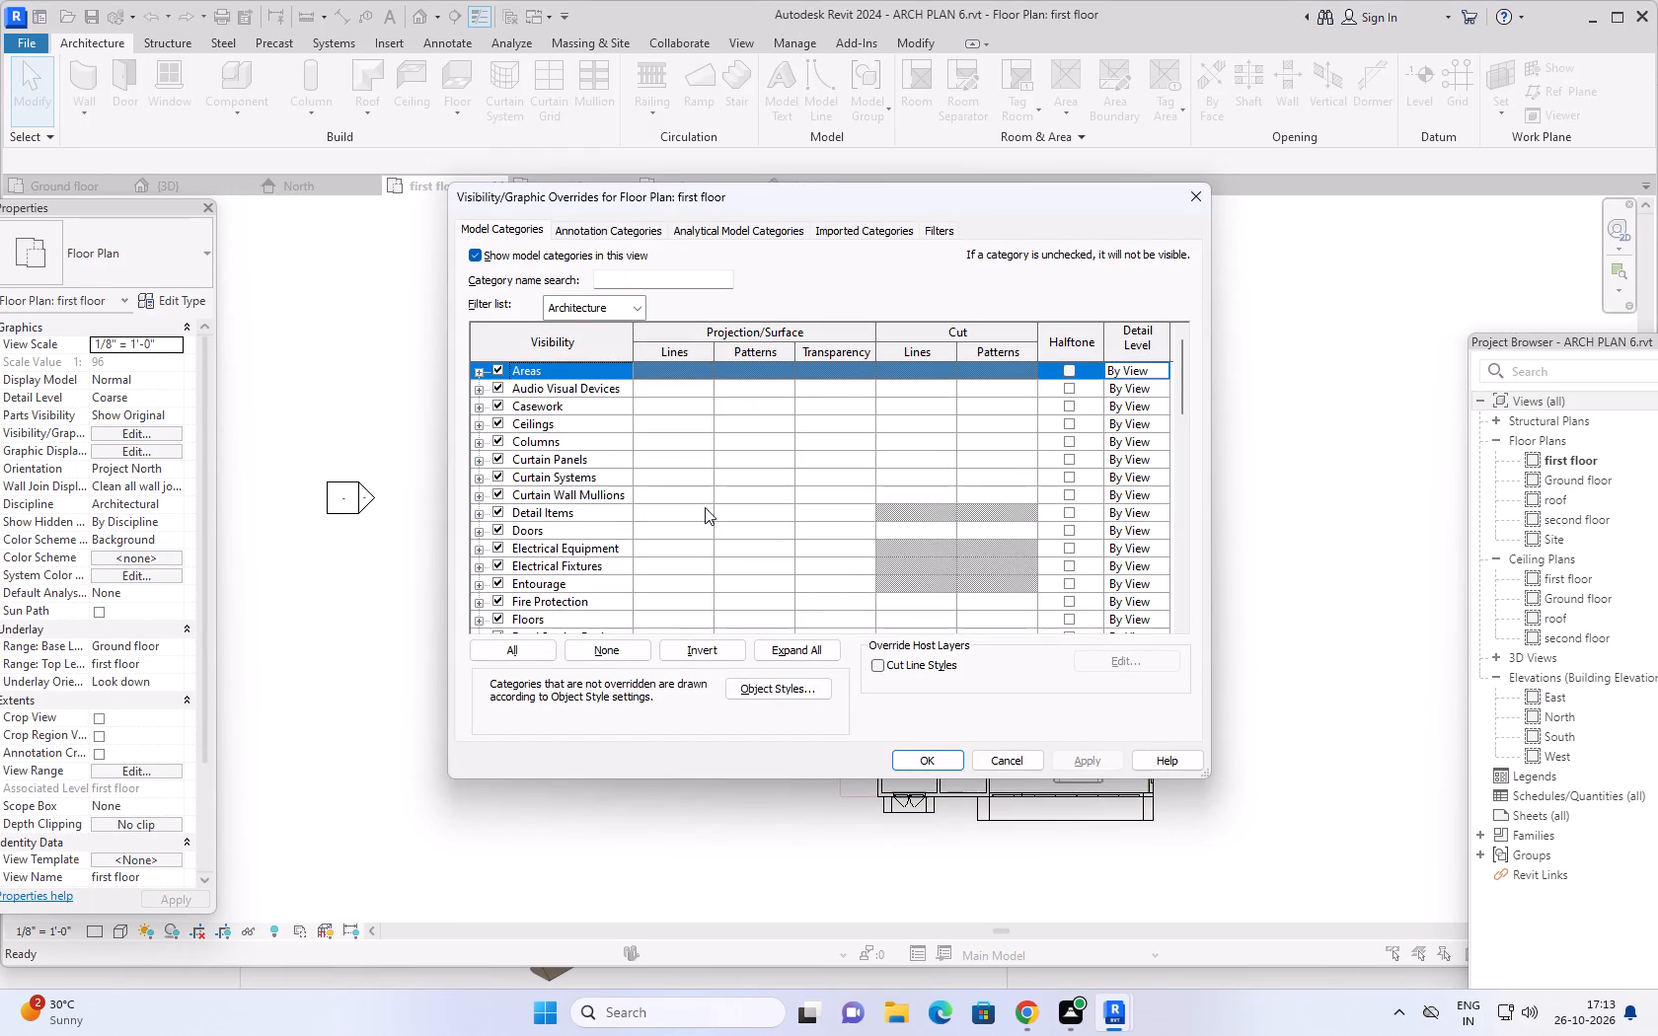
scroll(498, 453, "down", 13)
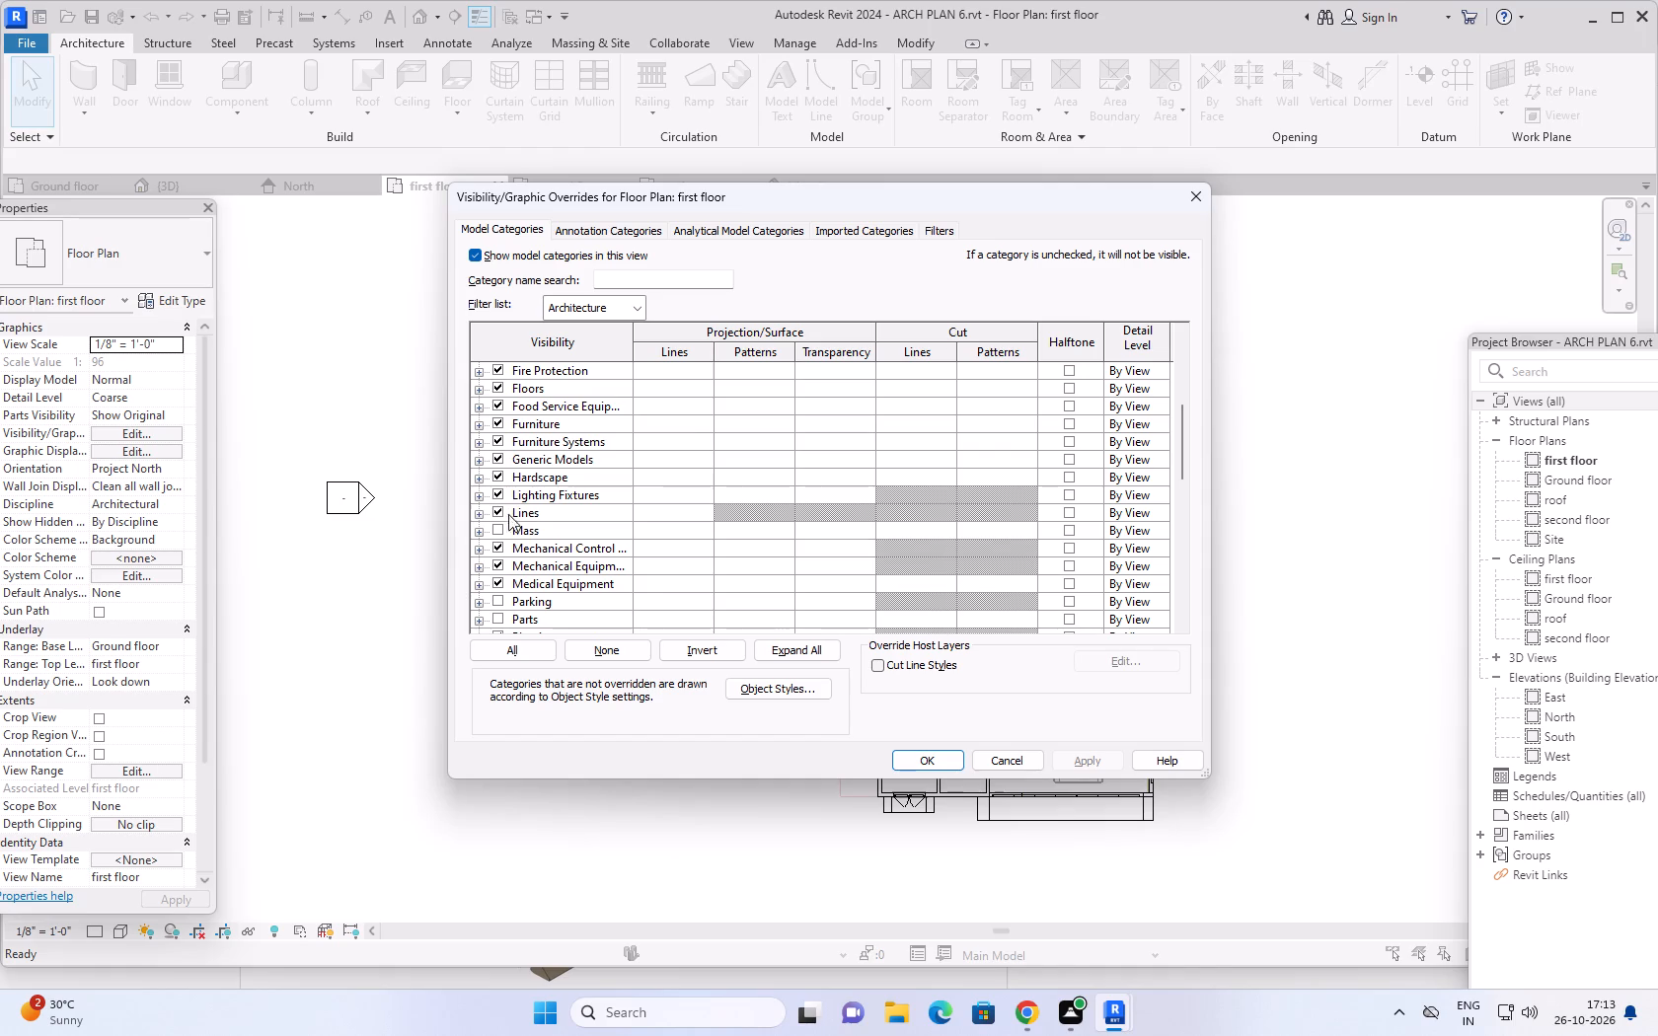
left_click(496, 531)
scroll(510, 526, "down", 4)
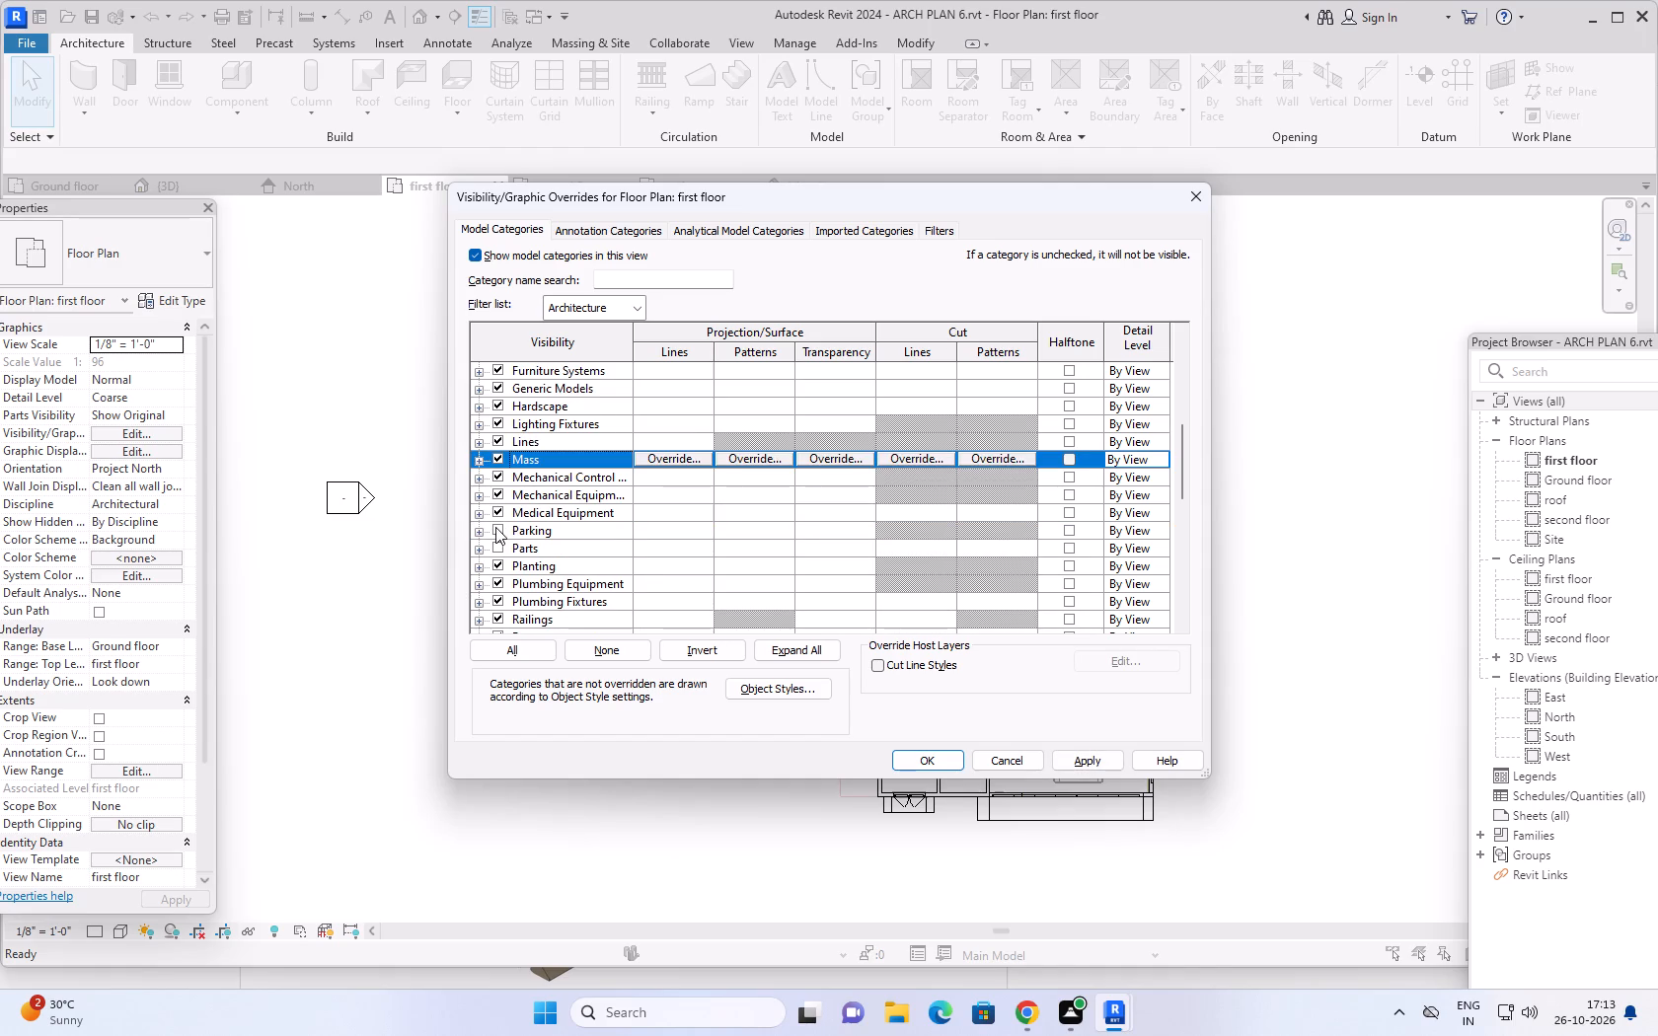
left_click(495, 527)
left_click(497, 547)
Turn on the Site and Topography model categories for the first floor plan and apply the visibility overrides.
scroll(534, 527, "down", 7)
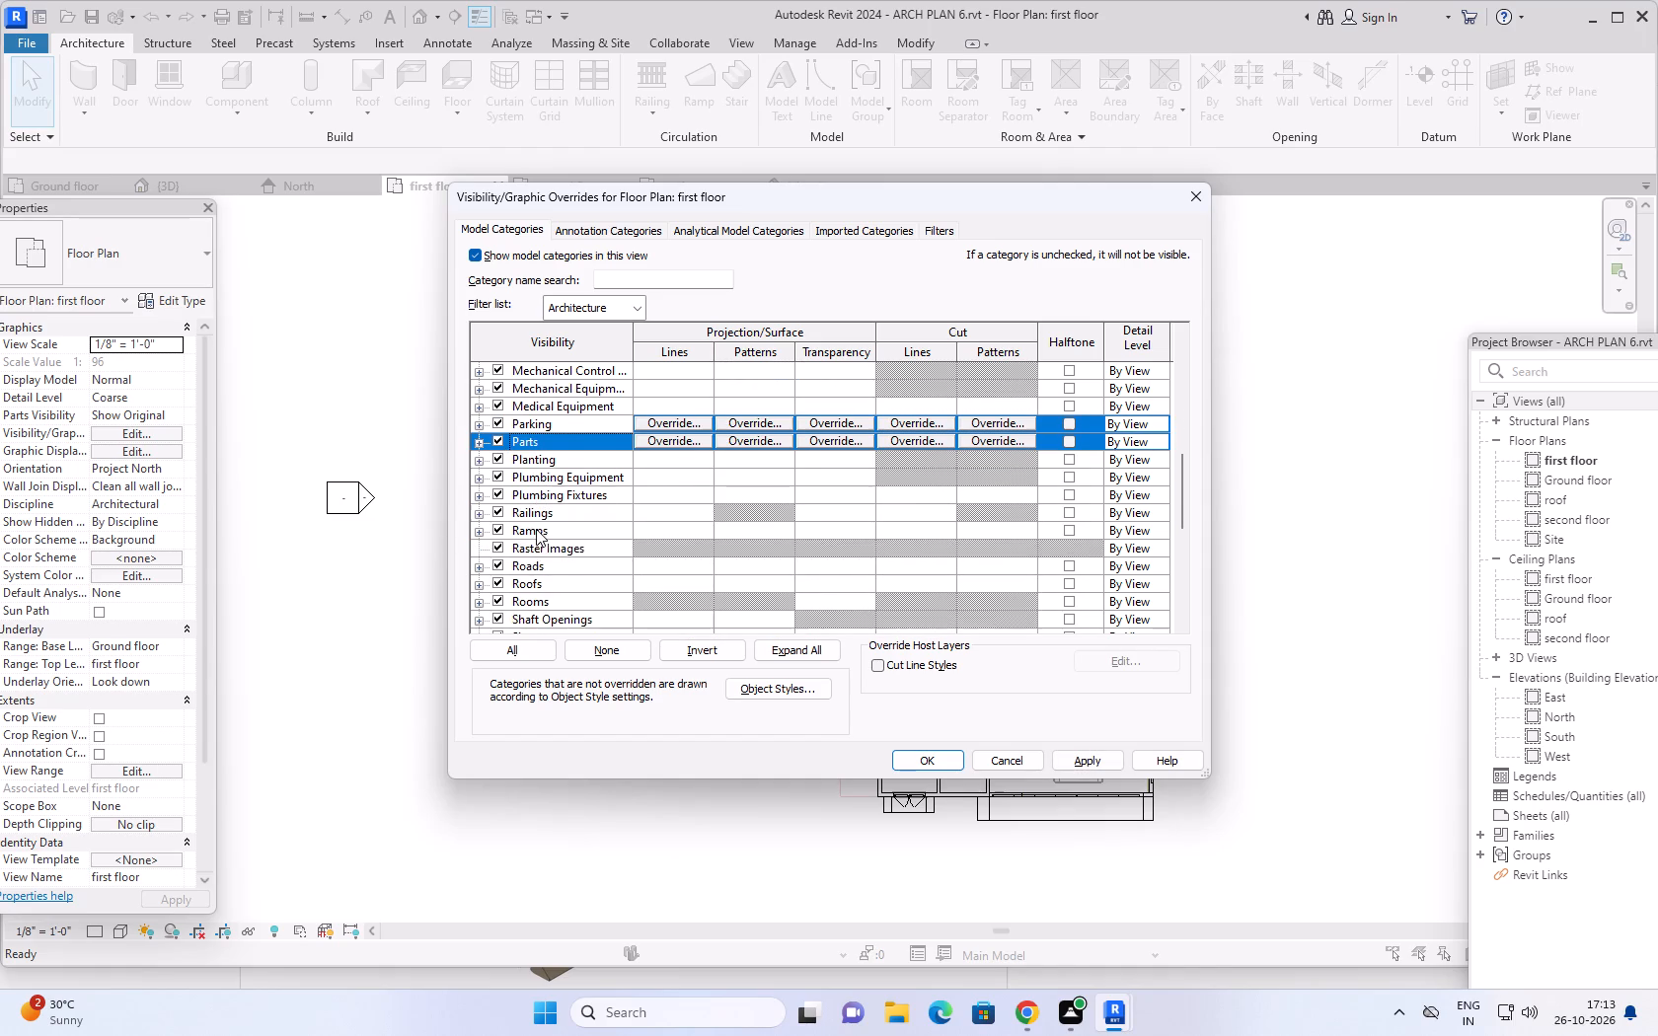
scroll(535, 541, "down", 9)
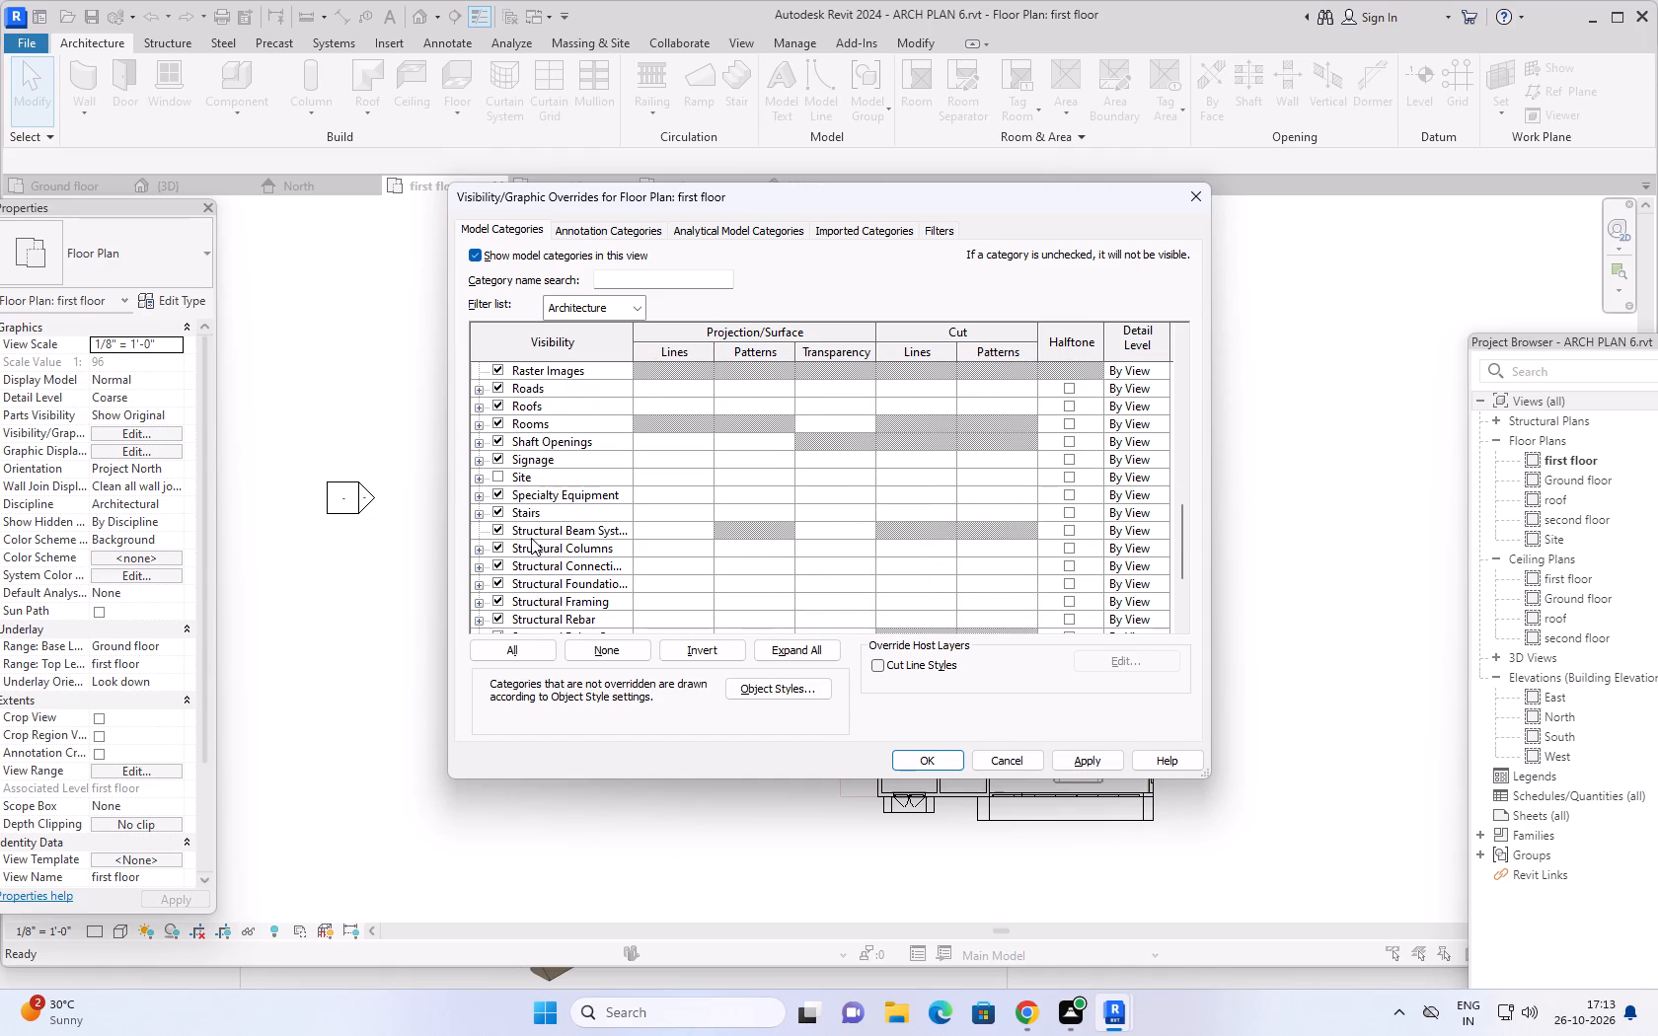
left_click(498, 475)
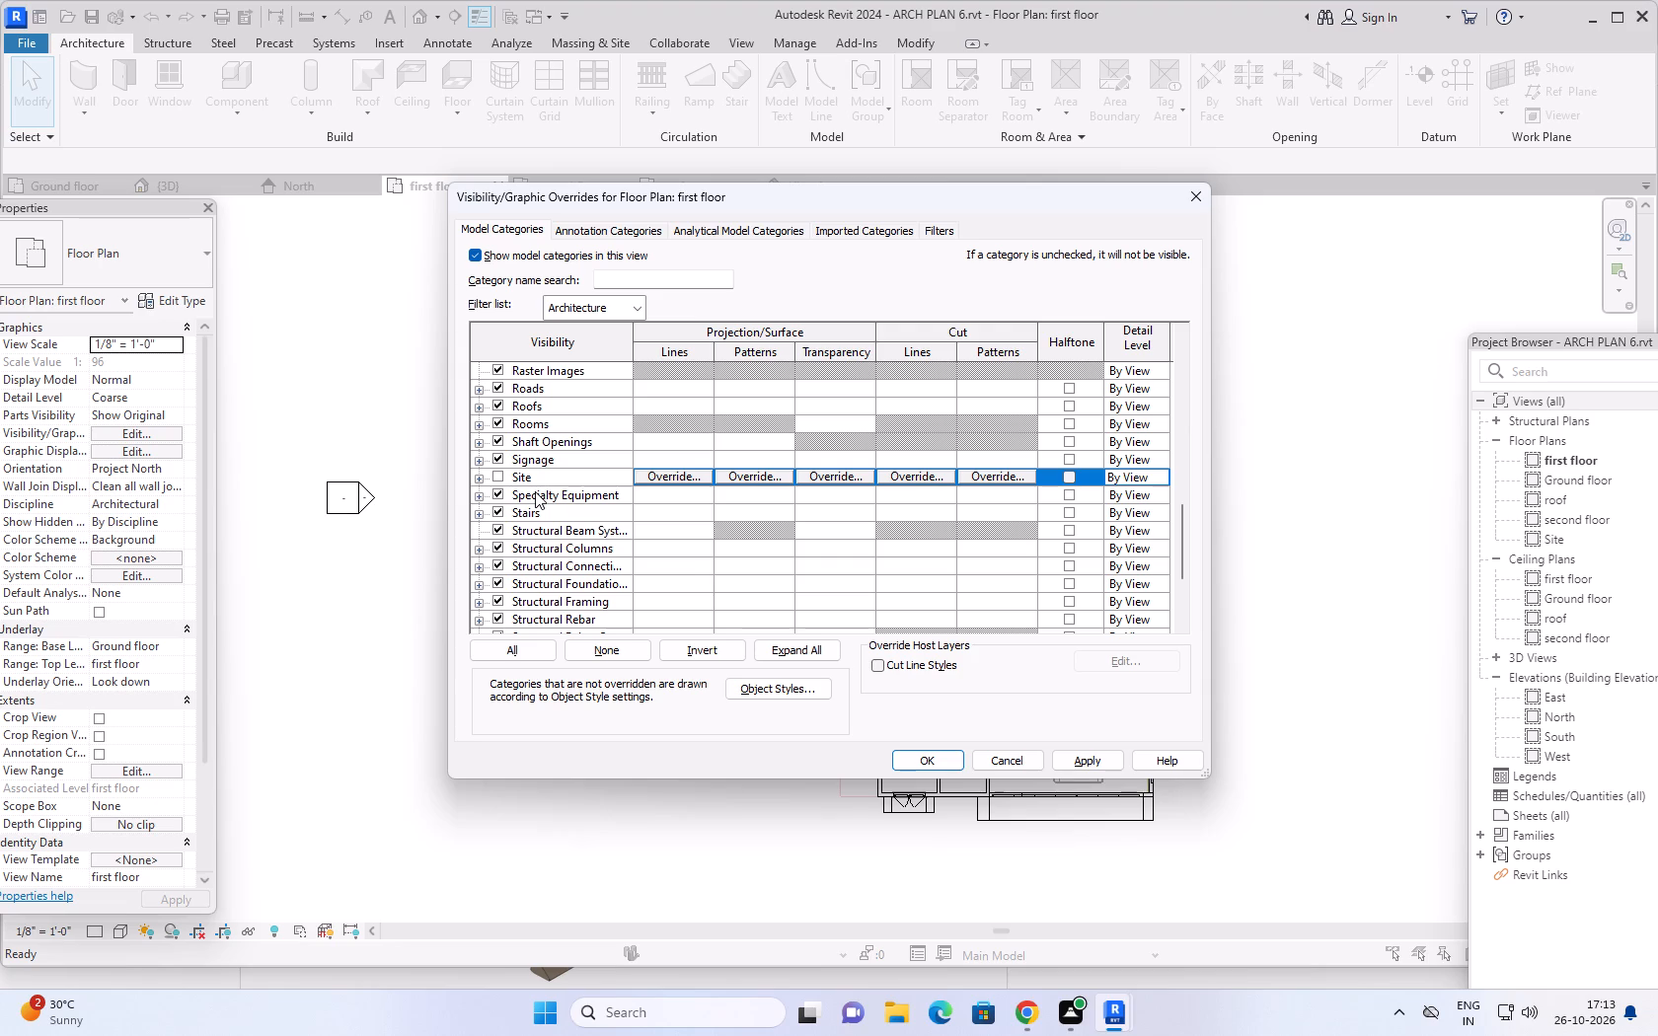
scroll(704, 487, "down", 8)
scroll(686, 800, "down", 1)
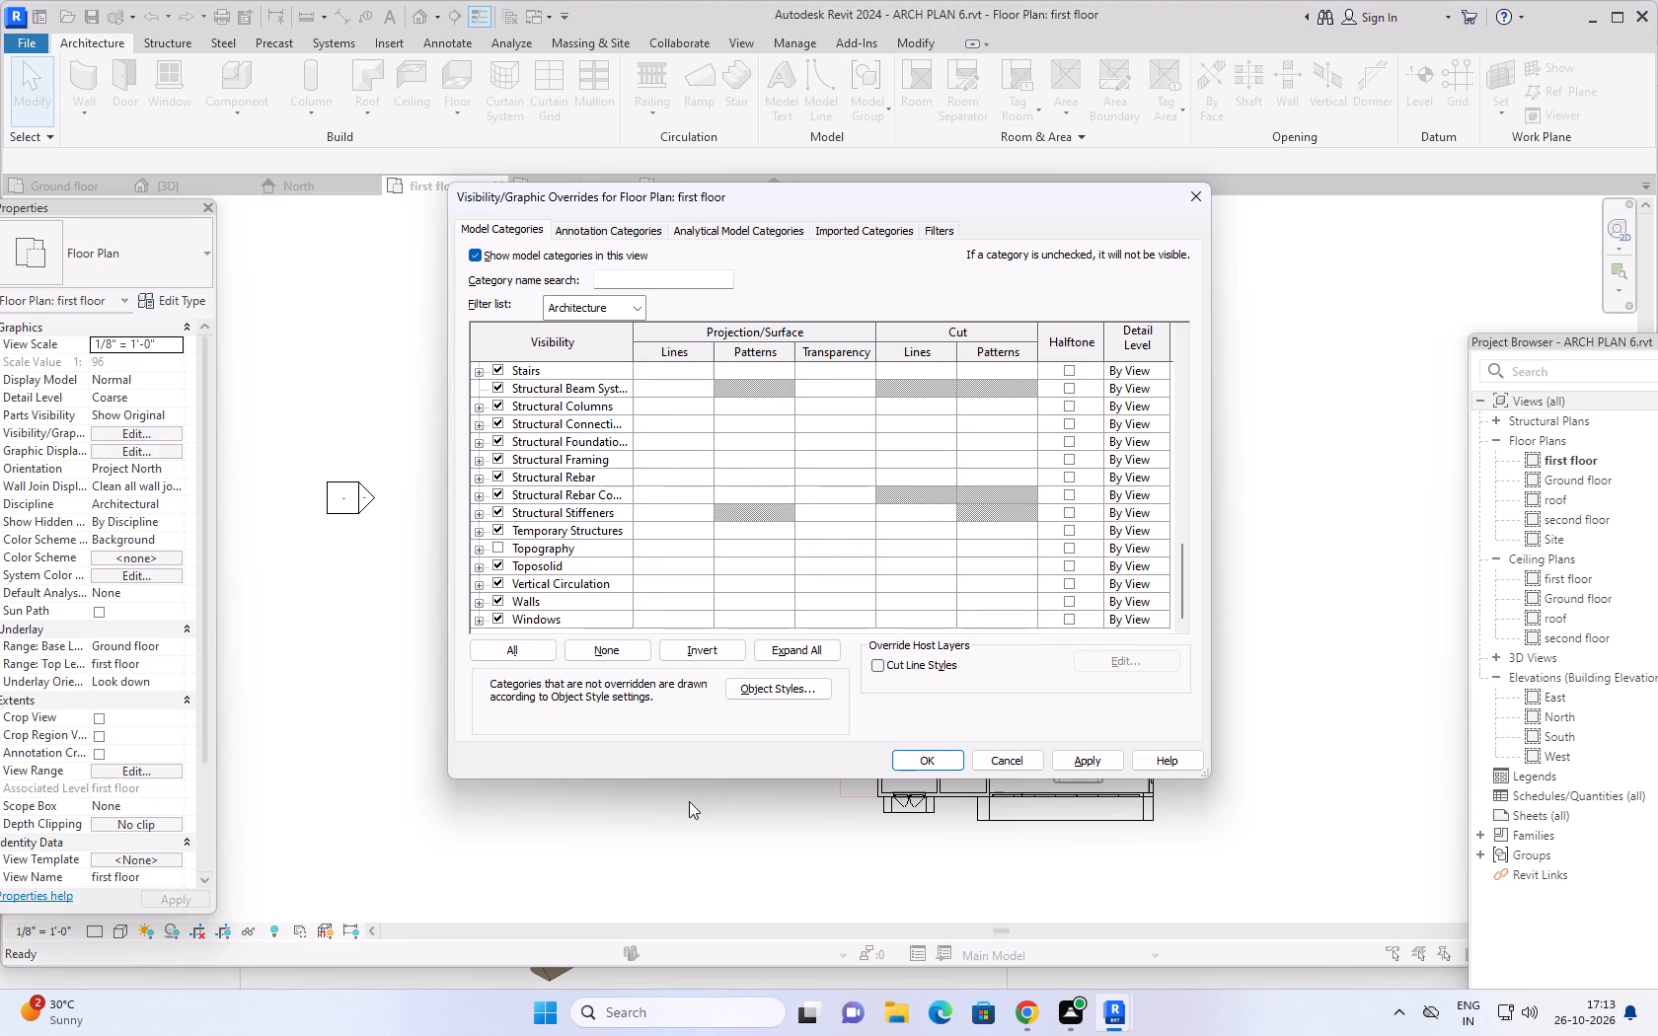
left_click(498, 546)
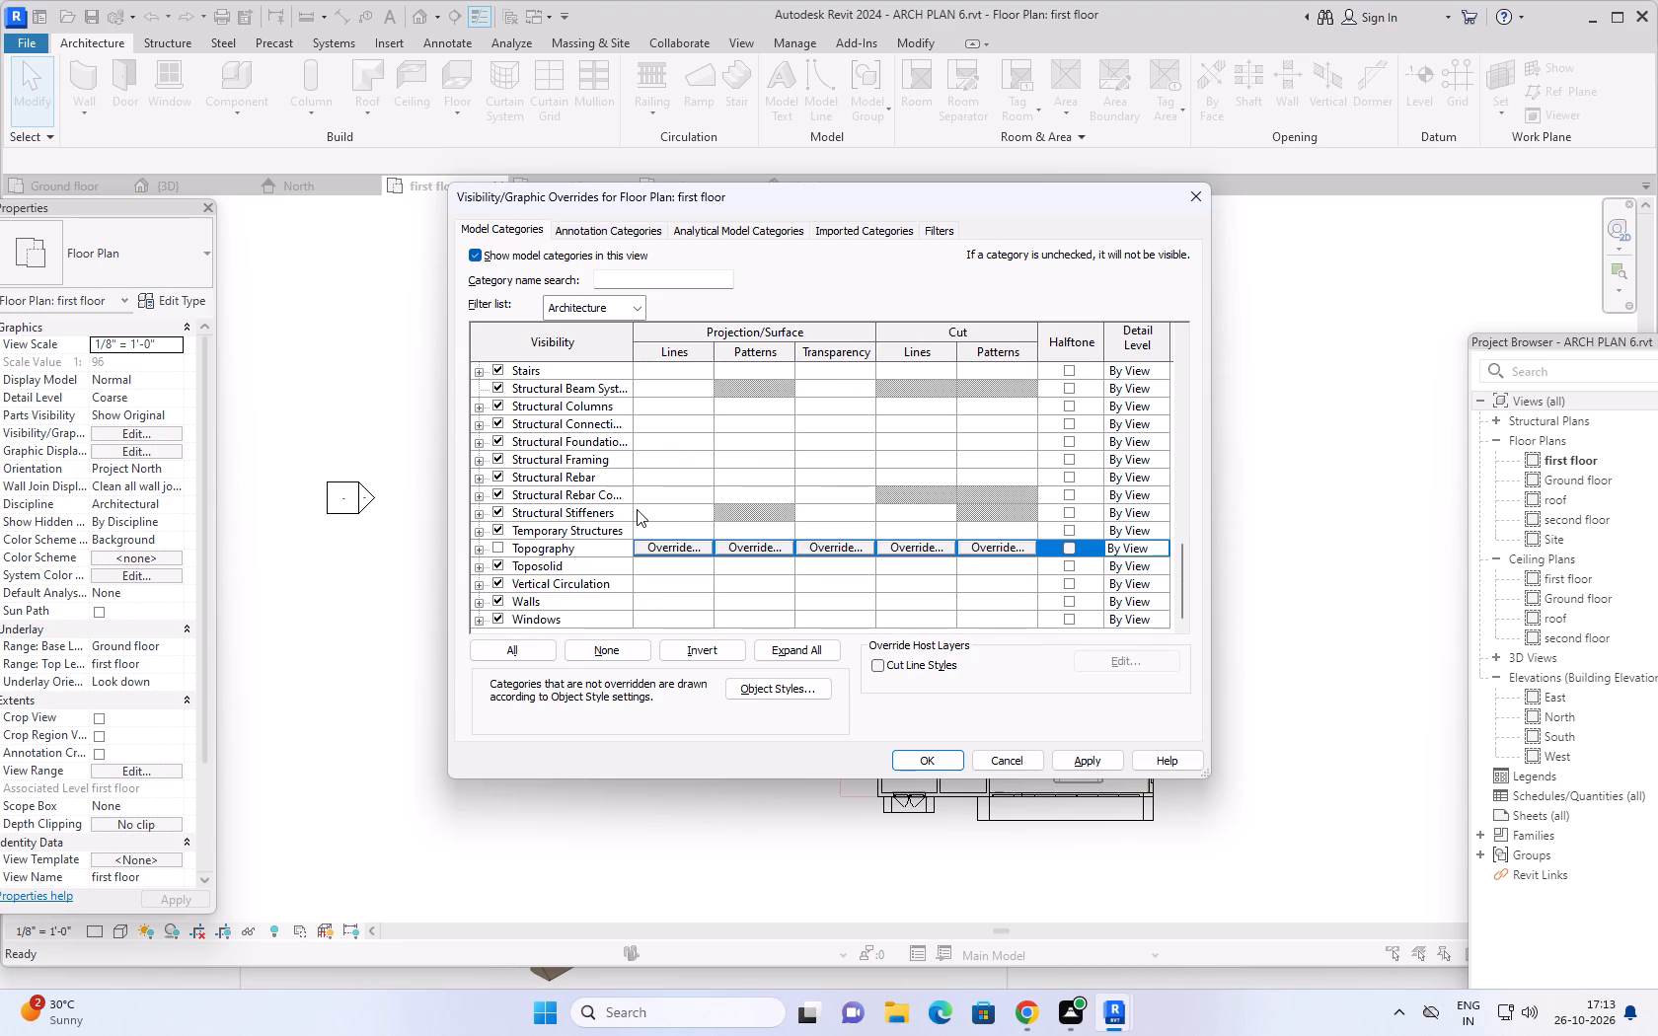
scroll(638, 509, "down", 7)
scroll(657, 505, "up", 5)
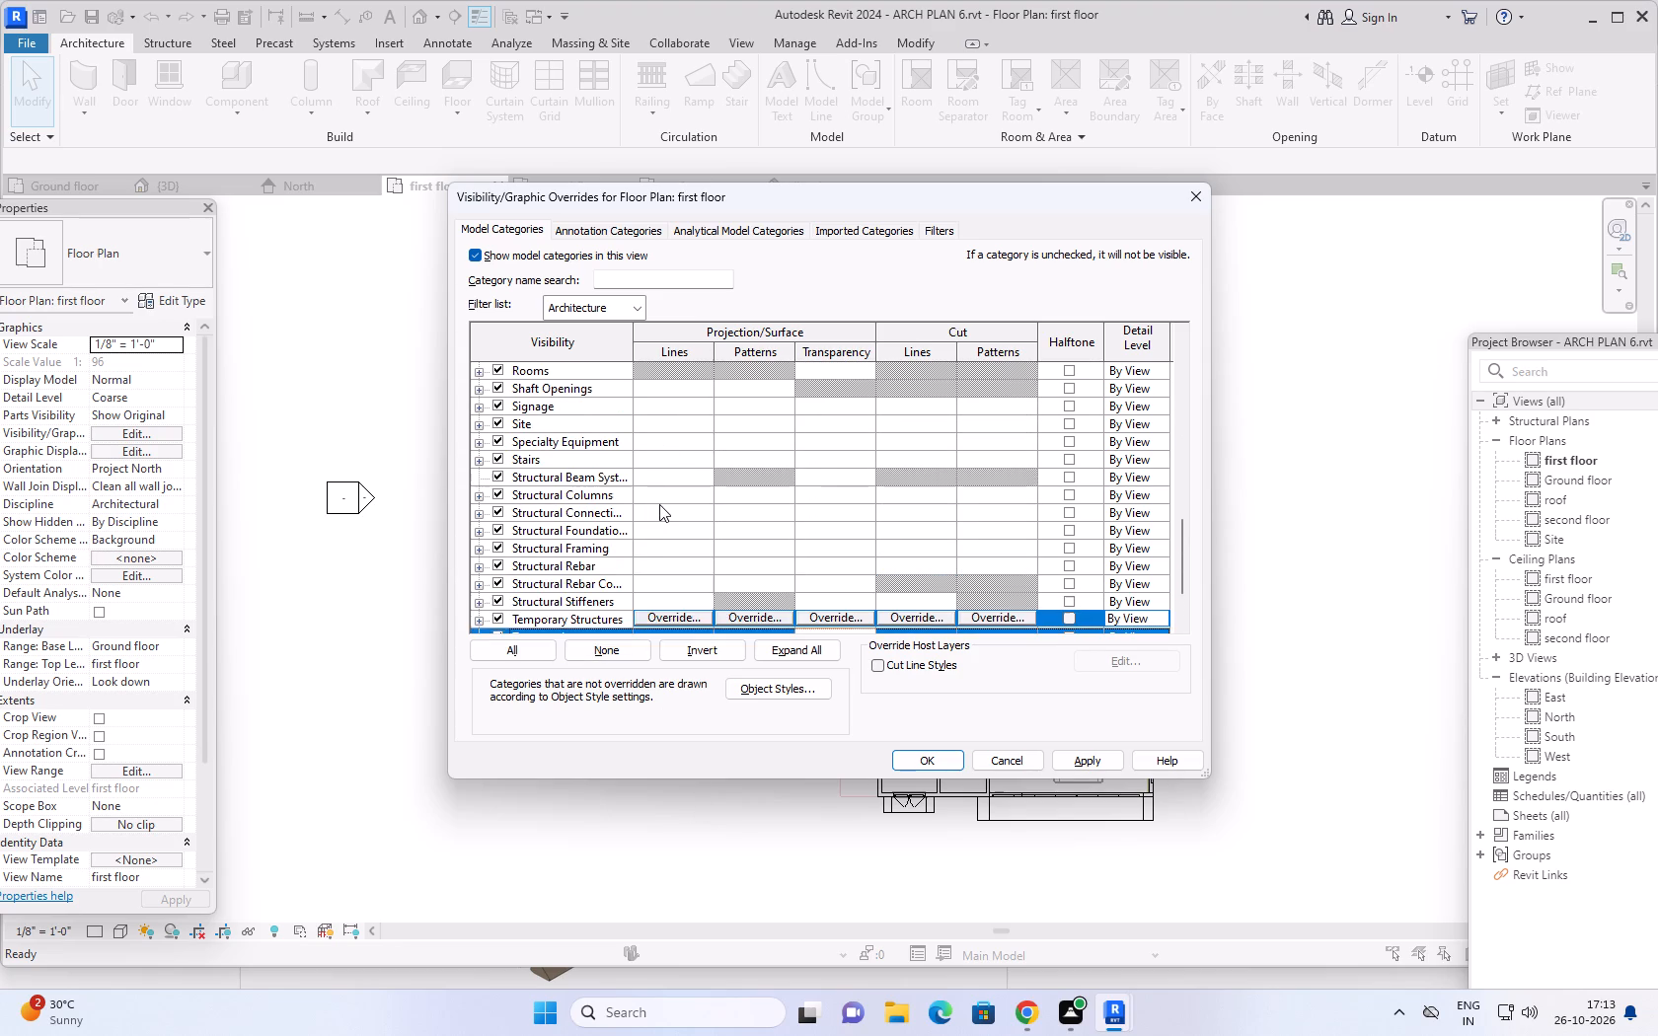
scroll(659, 504, "up", 2)
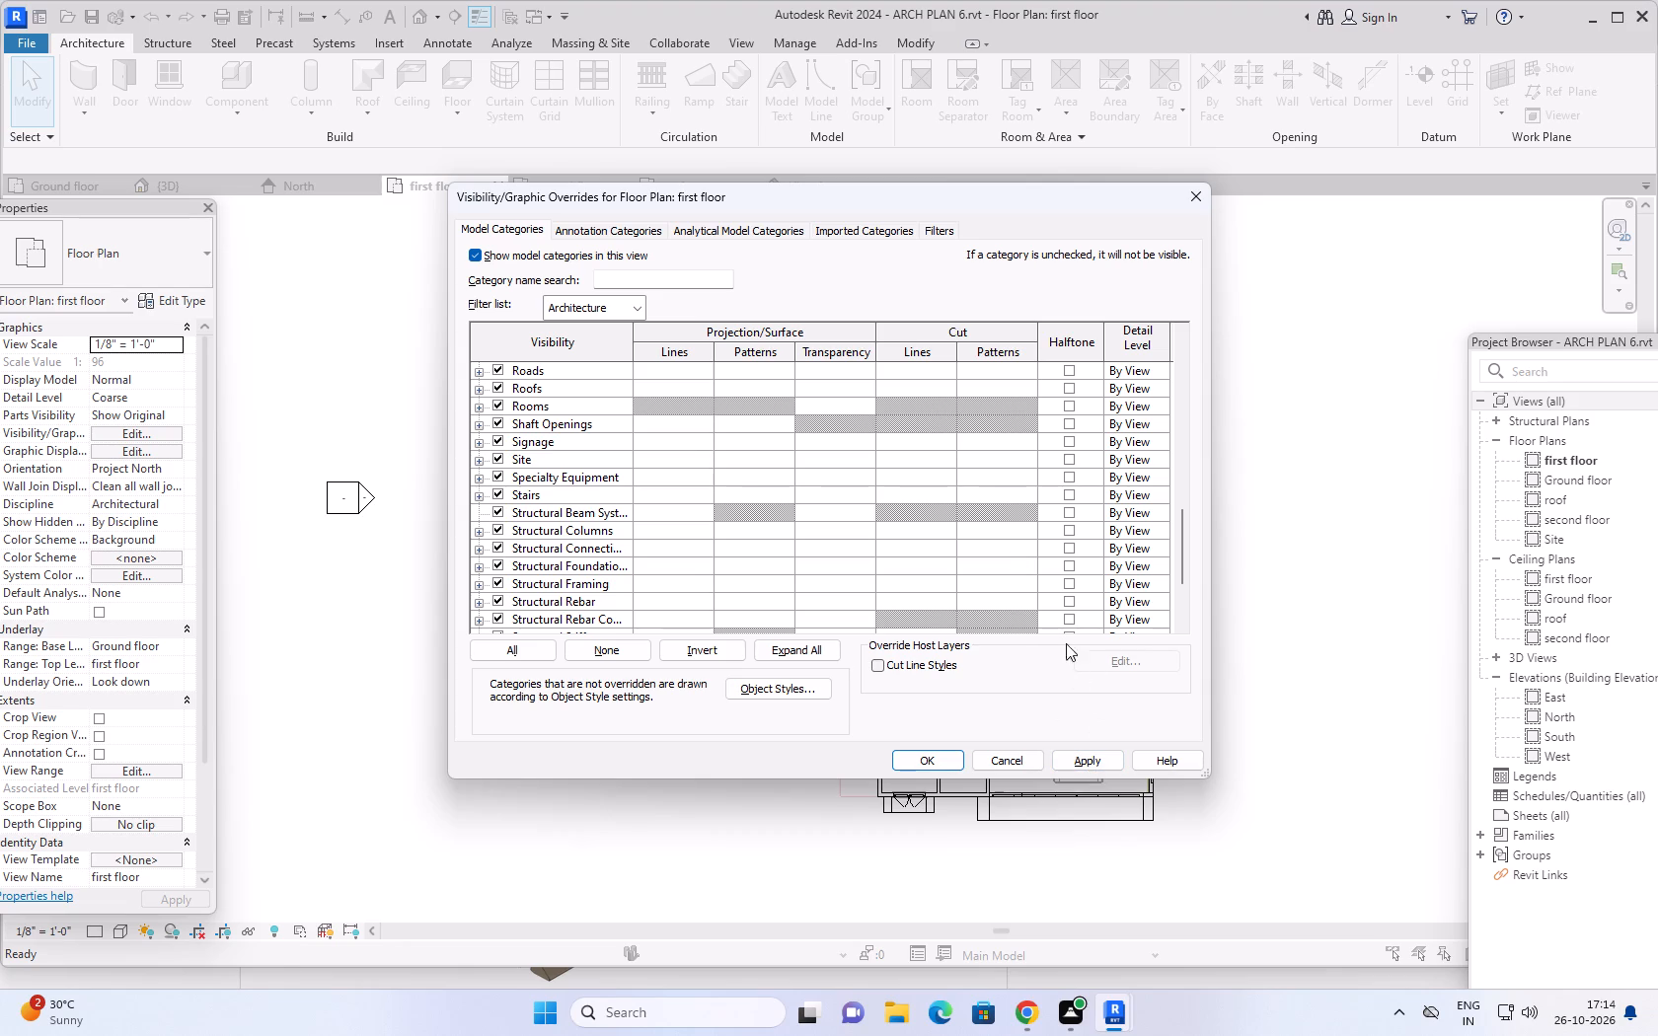
left_click(1070, 761)
left_click(938, 762)
Start a site component in the first floor plan and duplicate the 48" x 48" Planter type as 2'x2'.
middle_click_drag(1250, 553, 1231, 548)
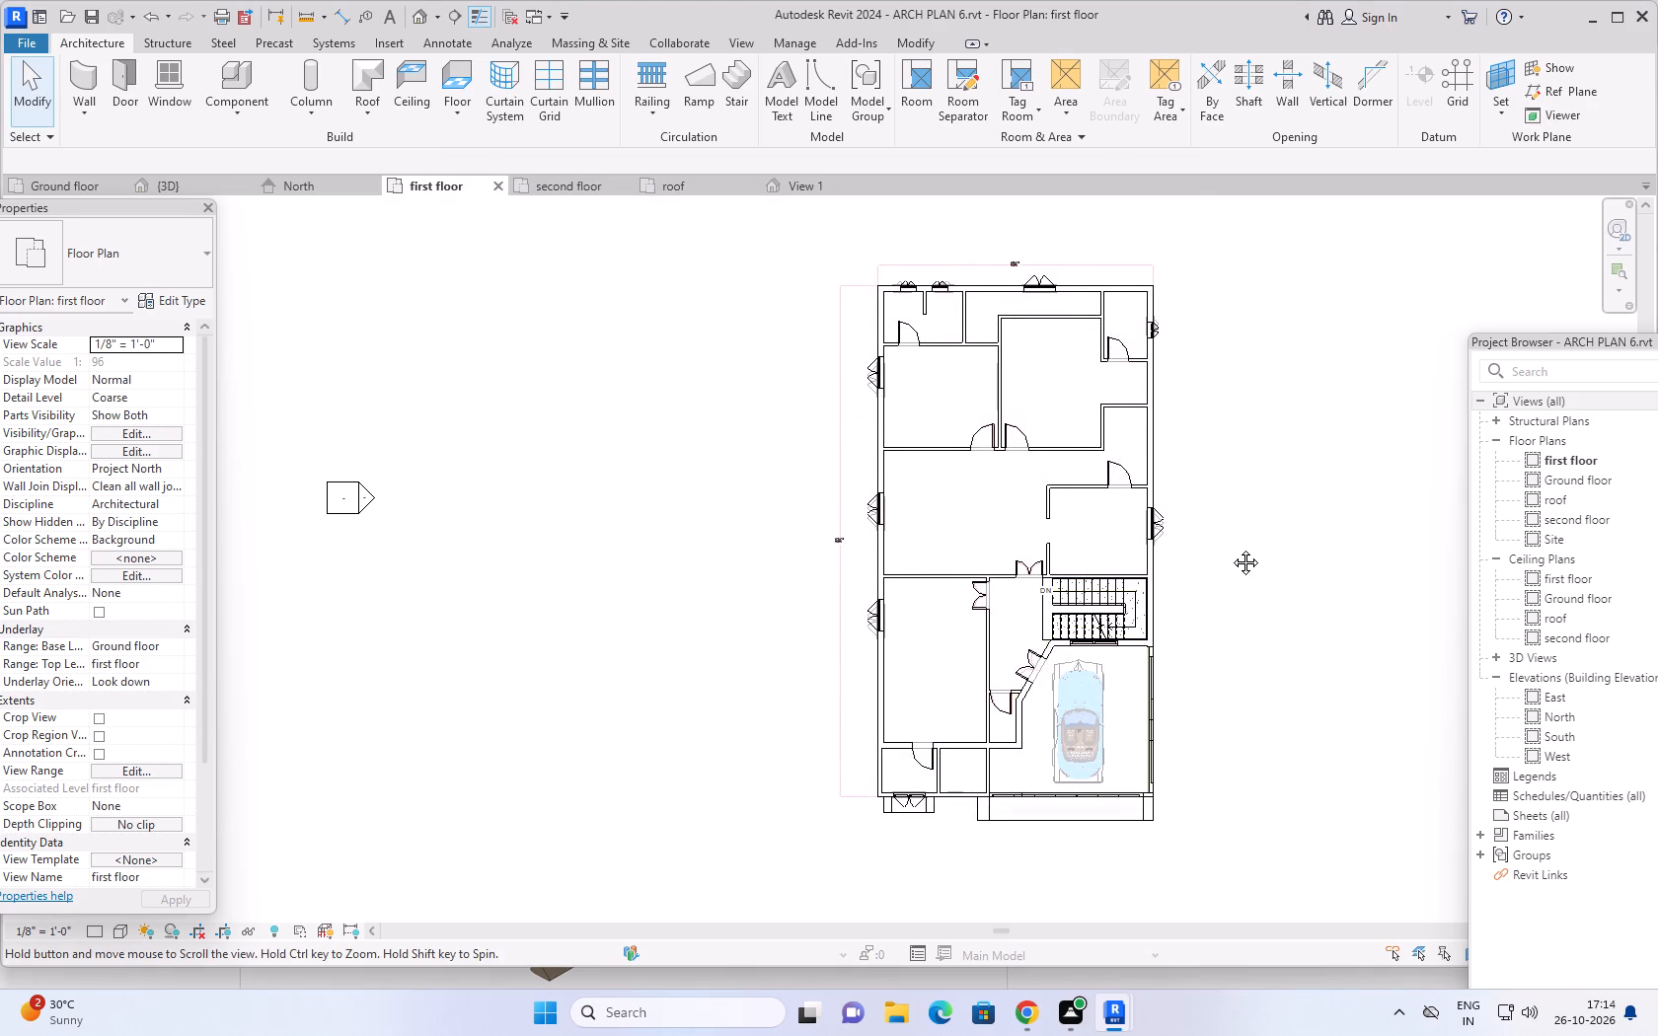
middle_click_drag(1231, 548, 1143, 518)
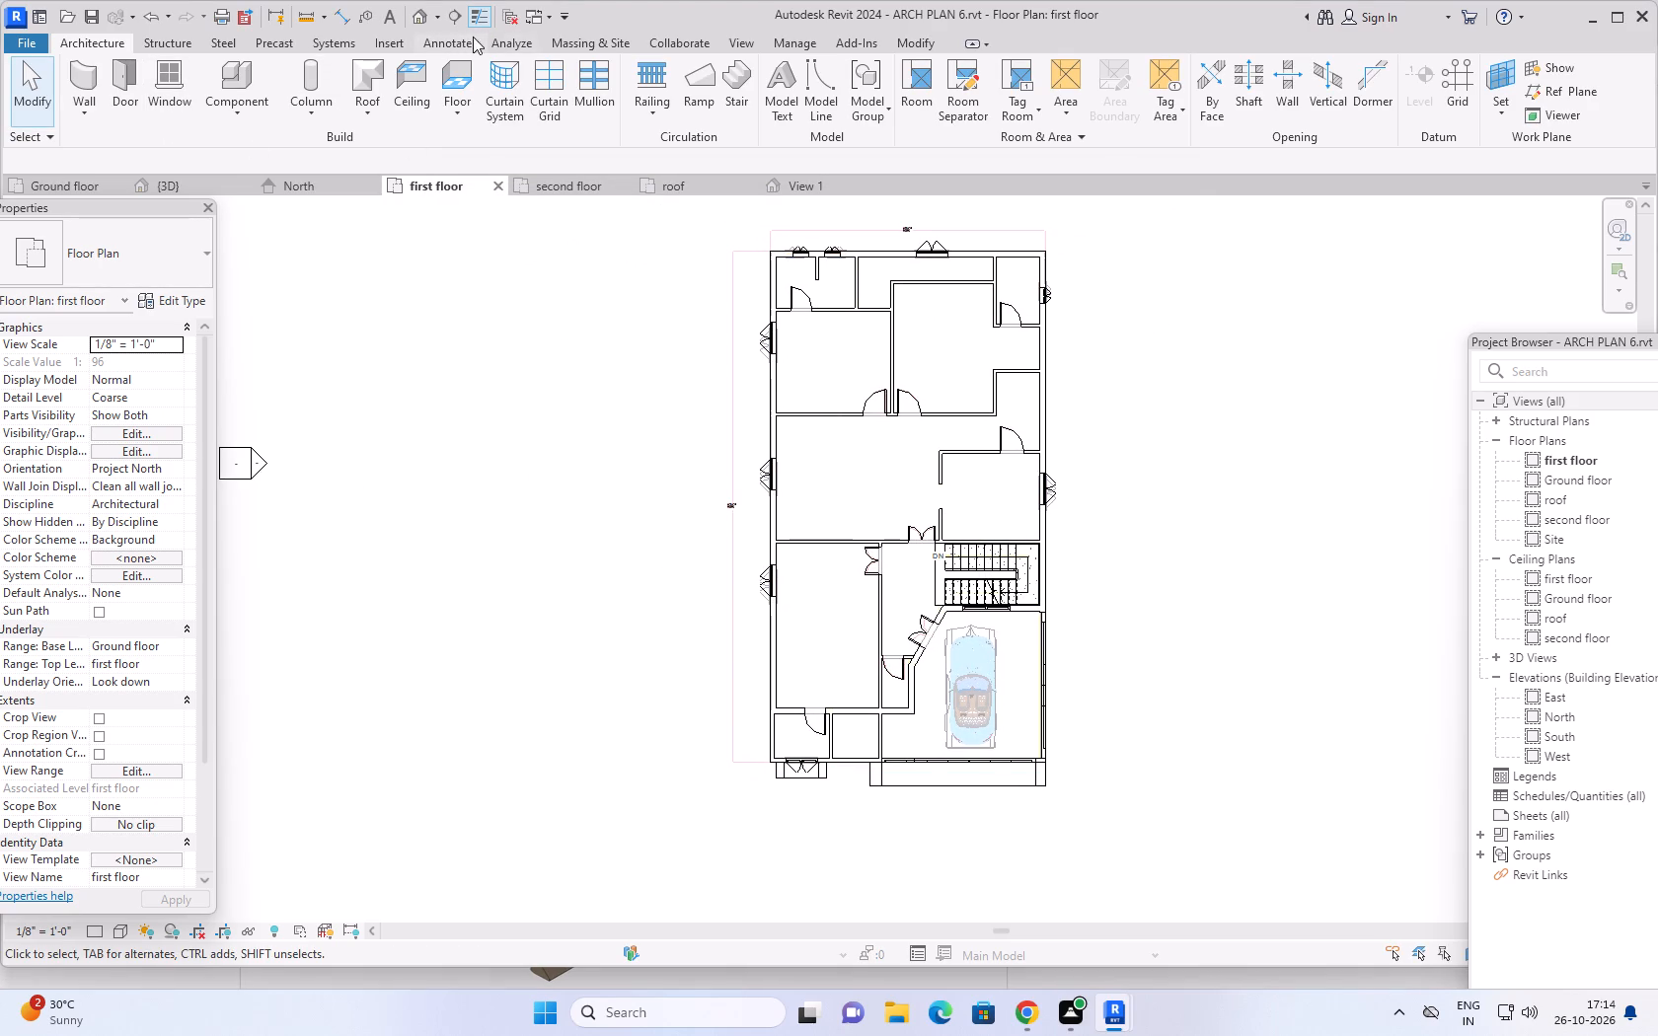
left_click(596, 38)
left_click(573, 78)
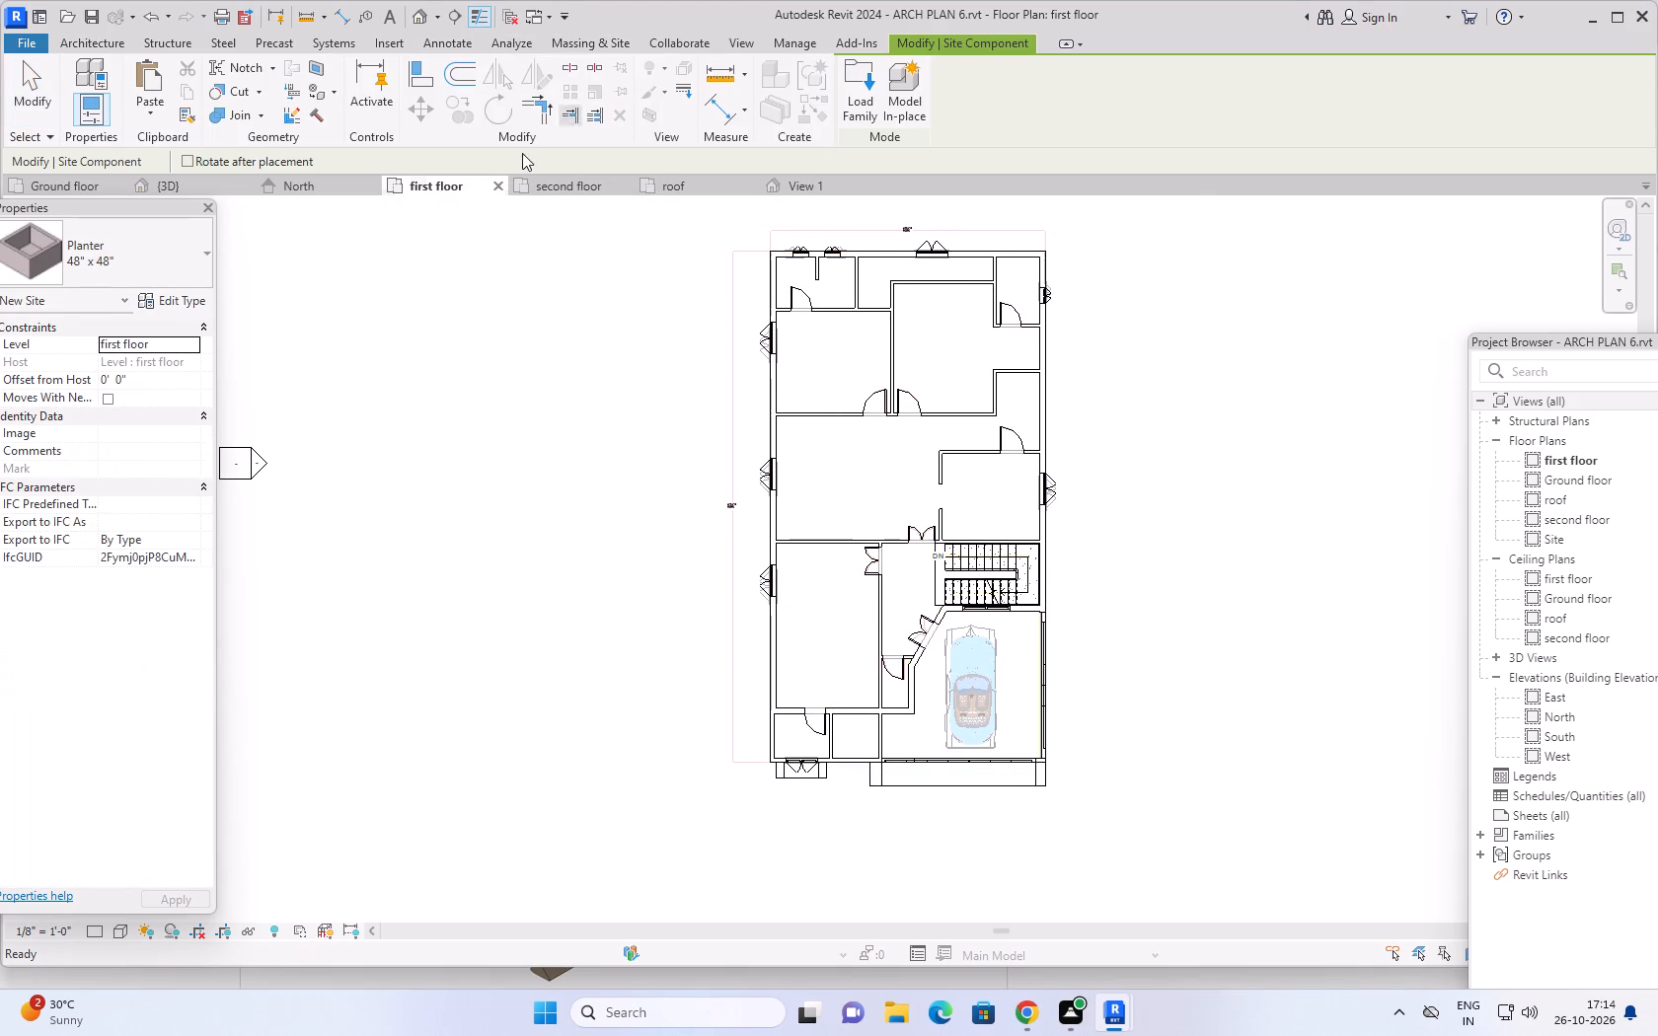
scroll(929, 725, "up", 3)
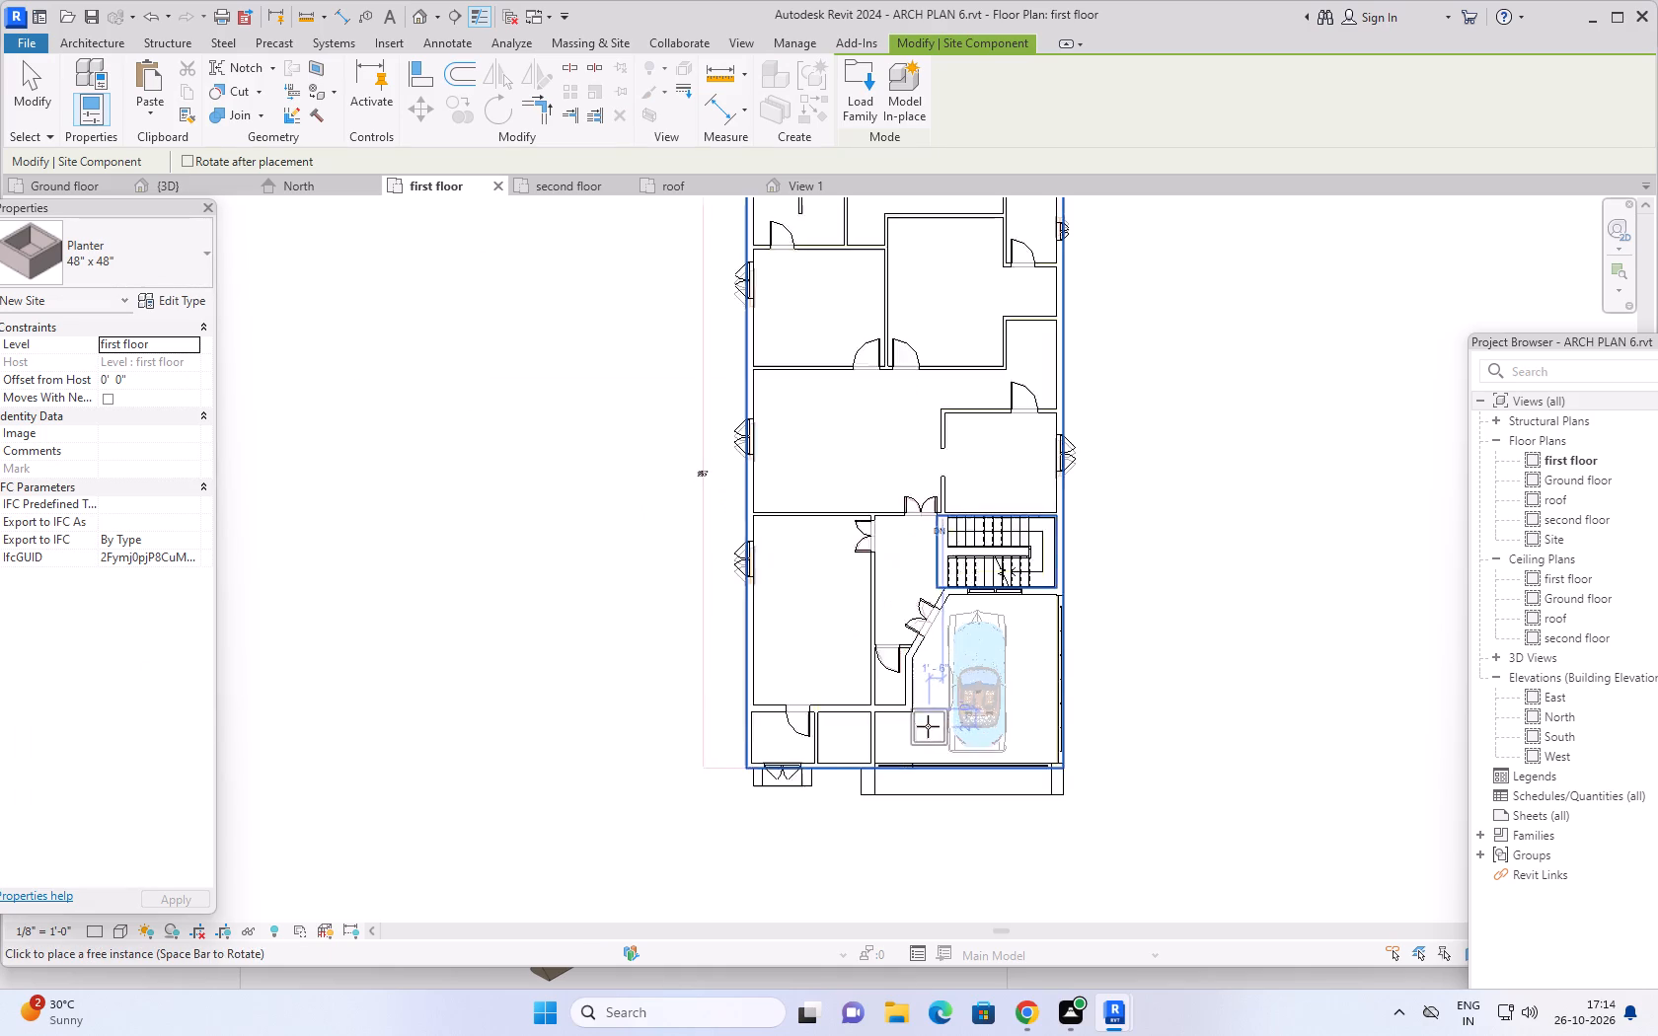
scroll(928, 726, "up", 5)
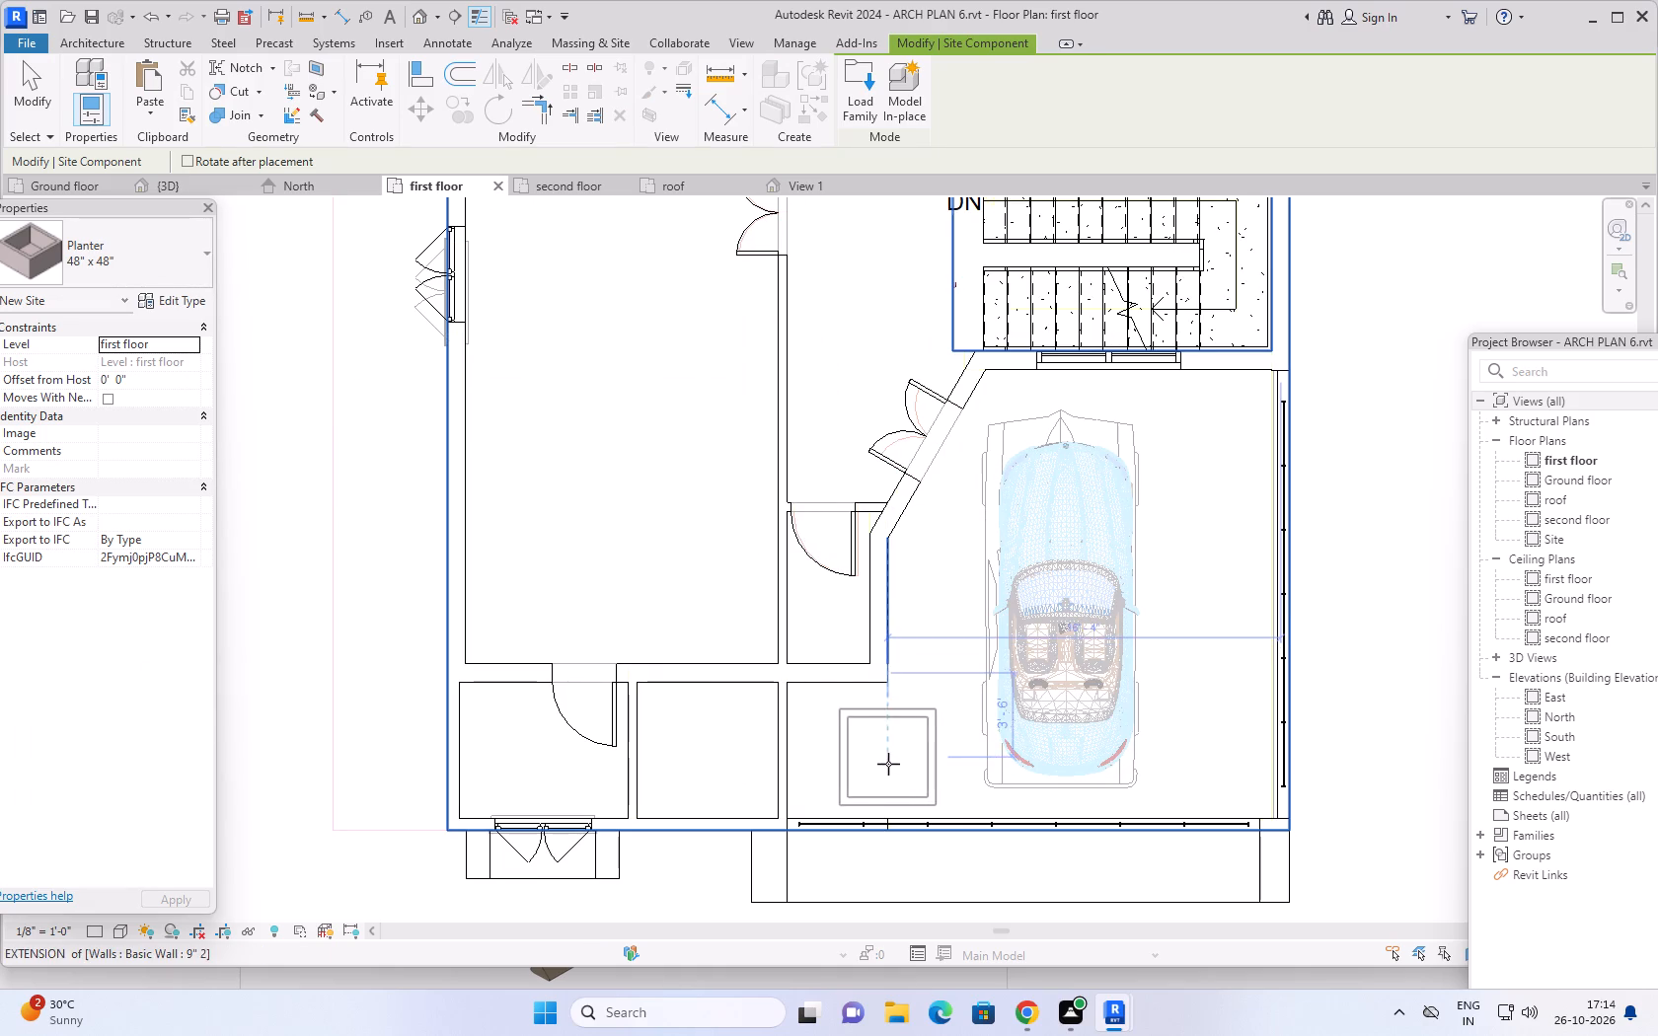
left_click(168, 296)
left_click(1301, 334)
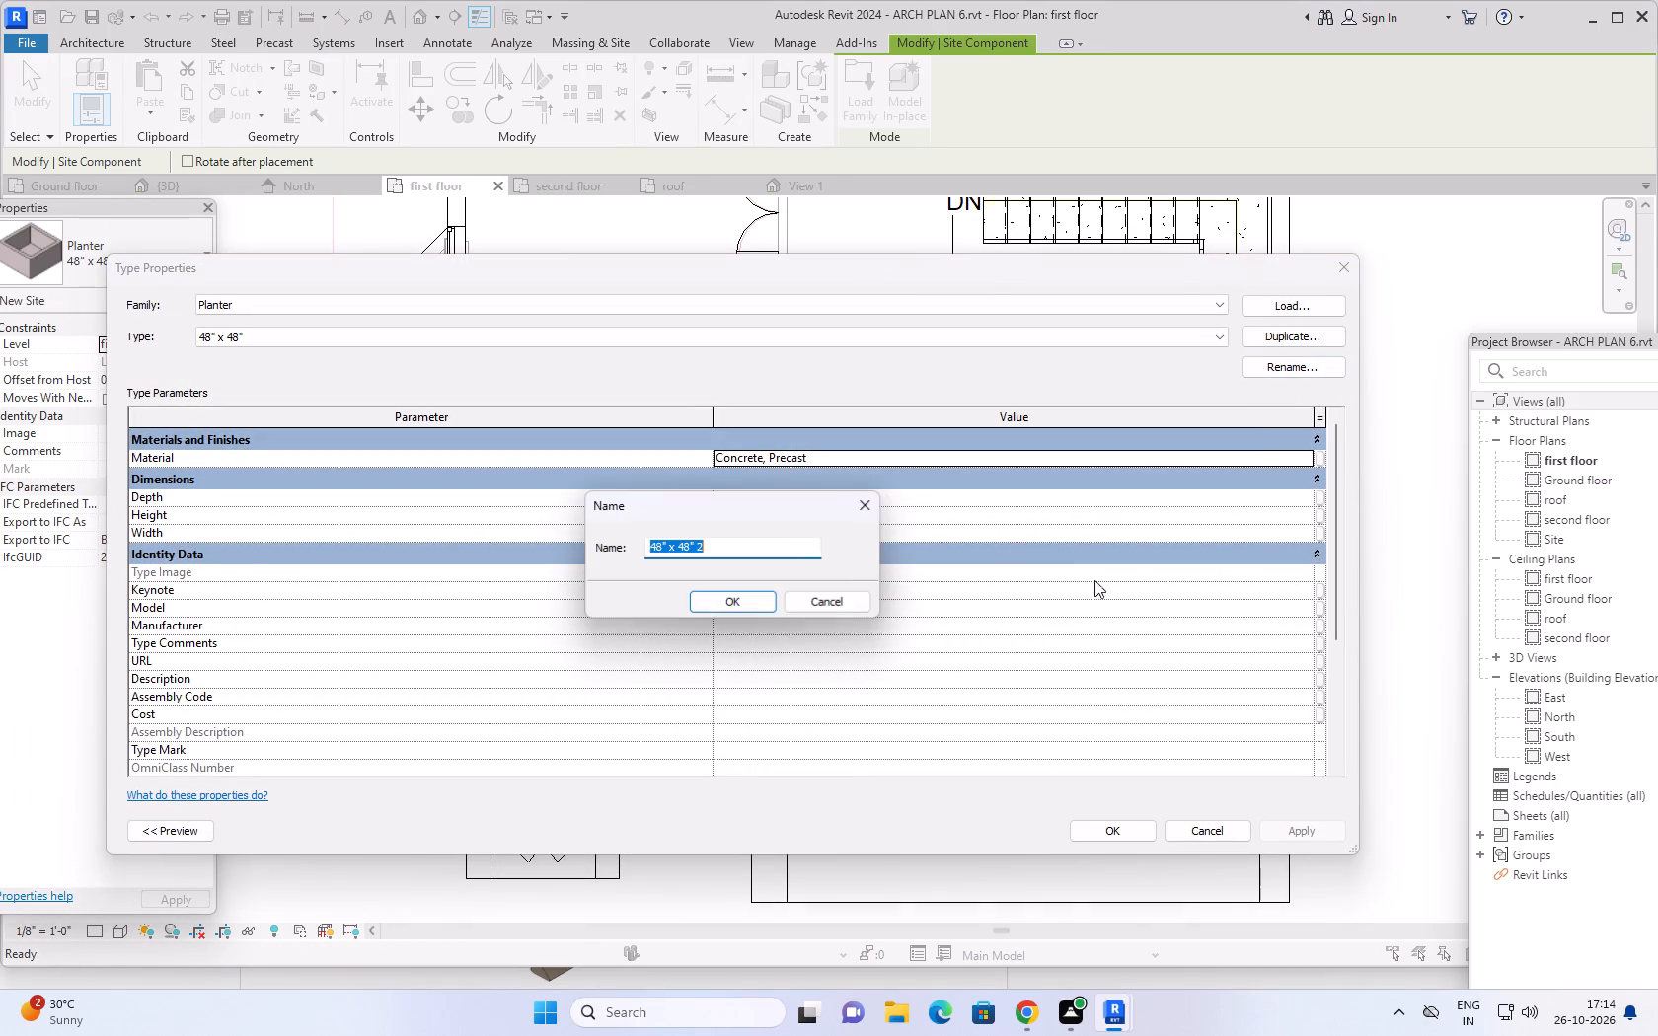
type("2'")
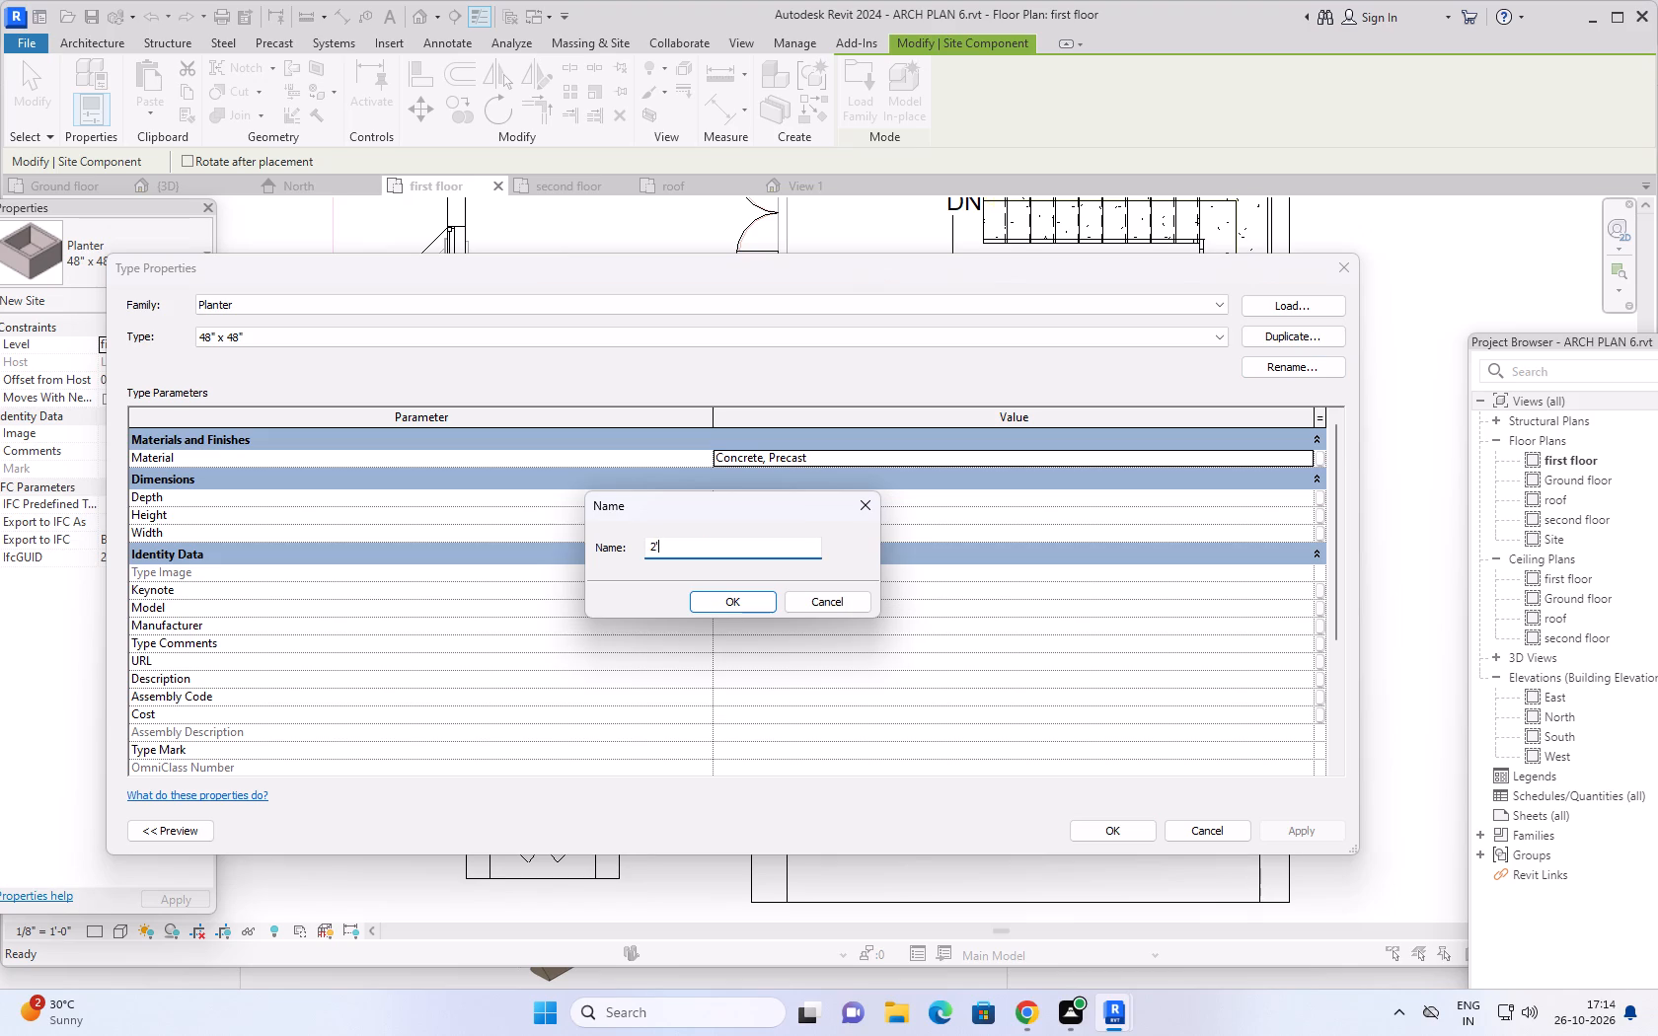
type("x2'")
key("Return")
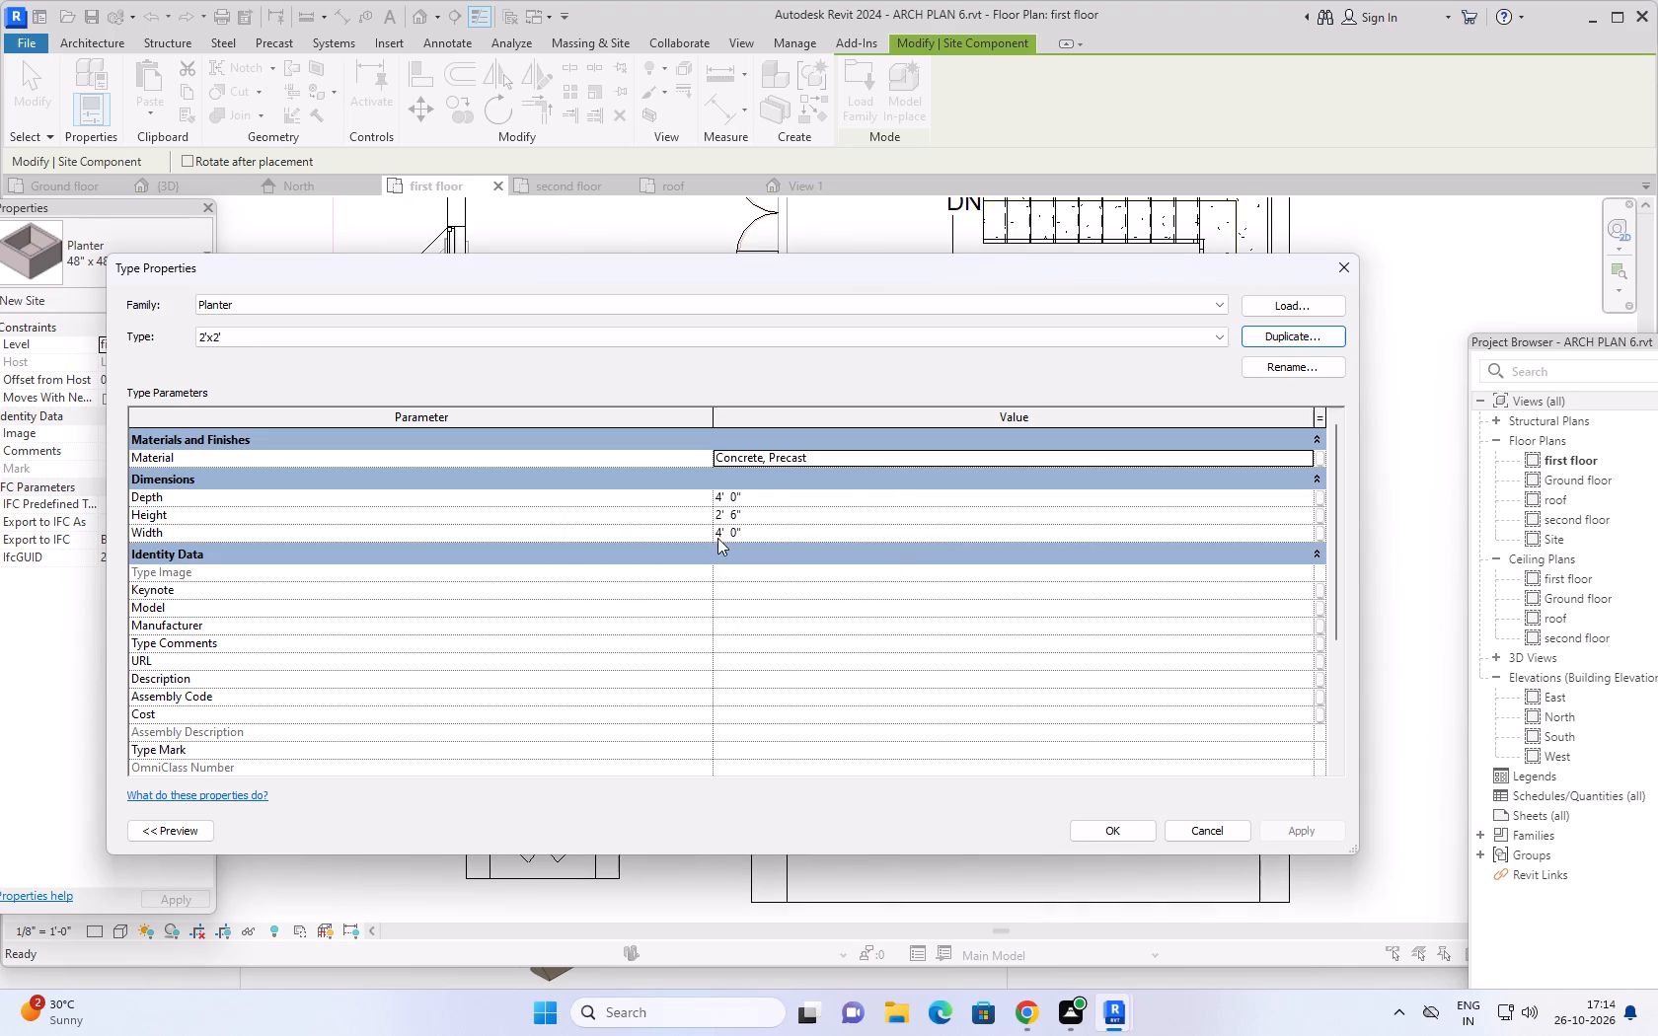
Set the 2'x2' planter type's width, height and depth to 2' each and apply the changes.
left_click(763, 529)
type("2'")
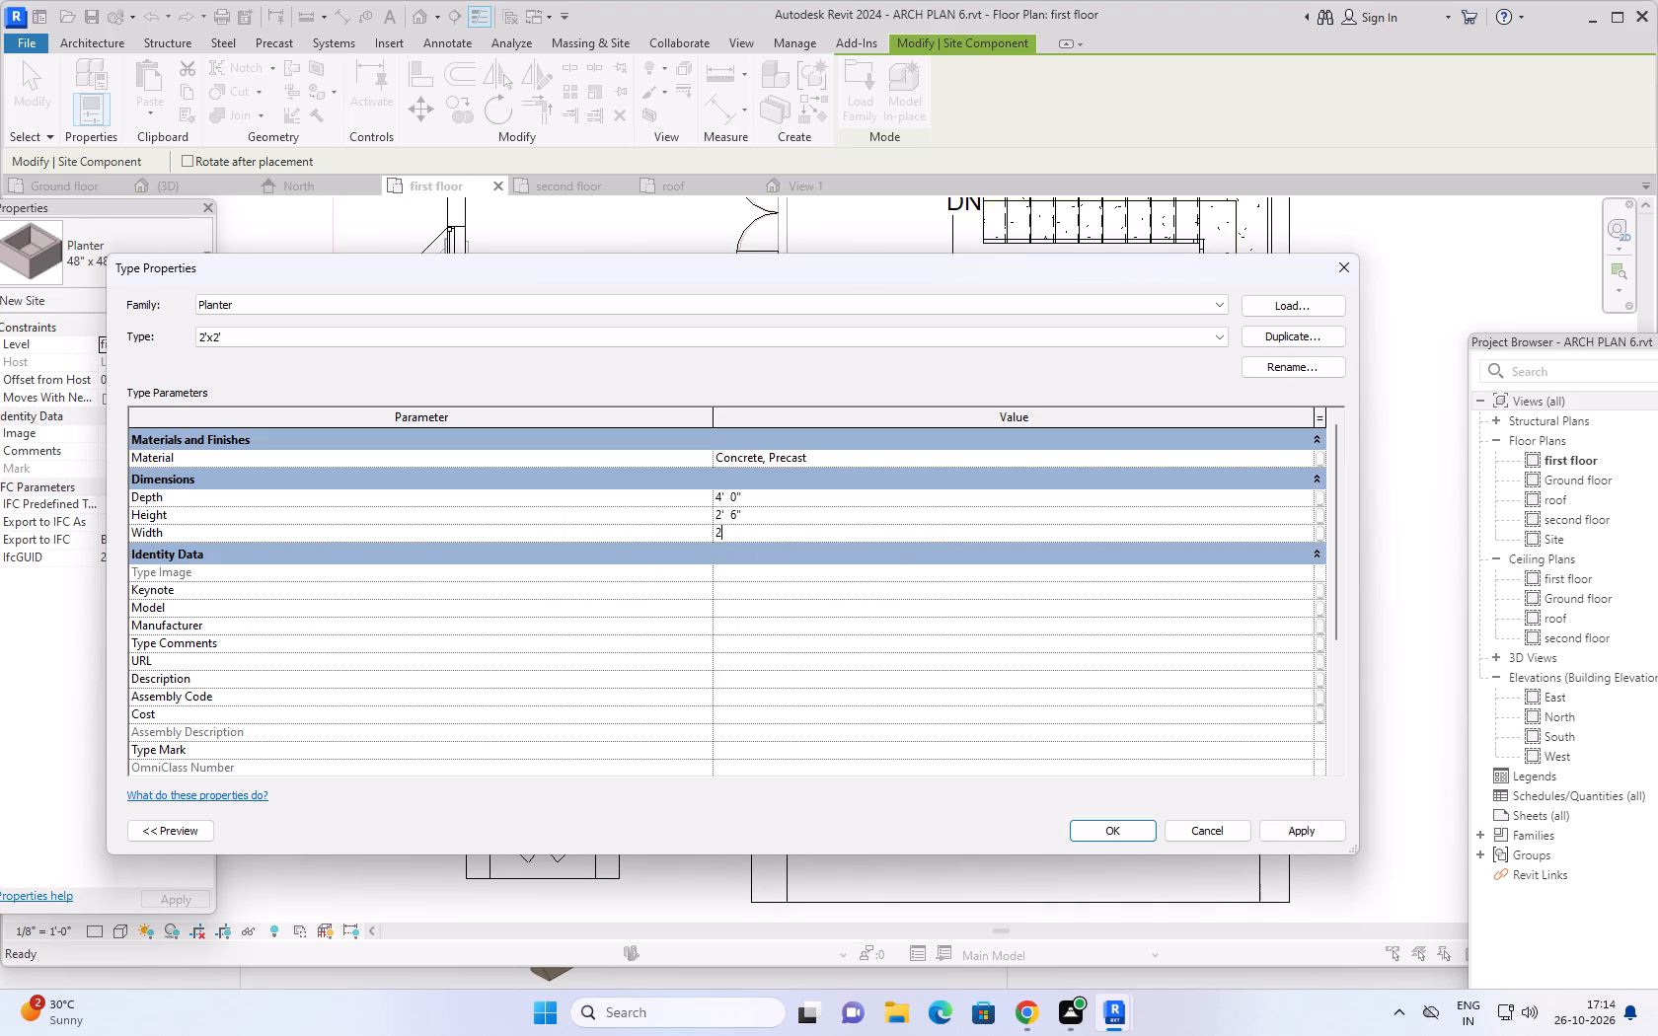
left_click(756, 510)
type("2'")
left_click(758, 492)
type("2'")
key("Return")
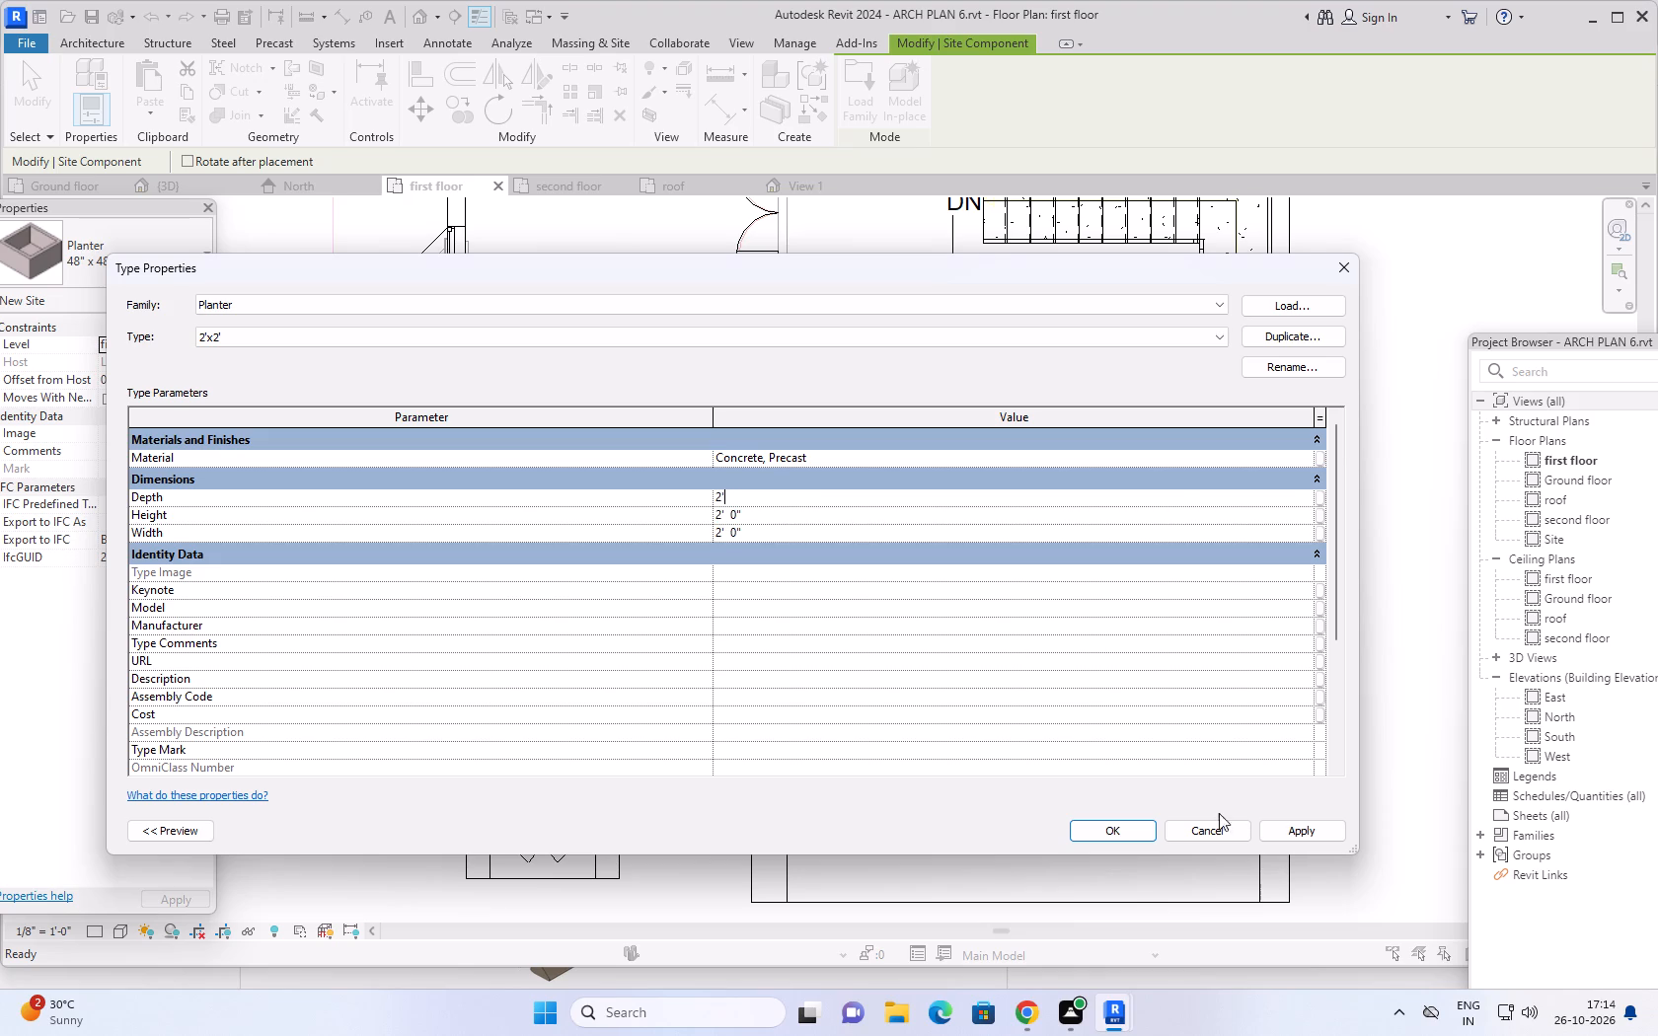
left_click(1309, 826)
left_click(1131, 827)
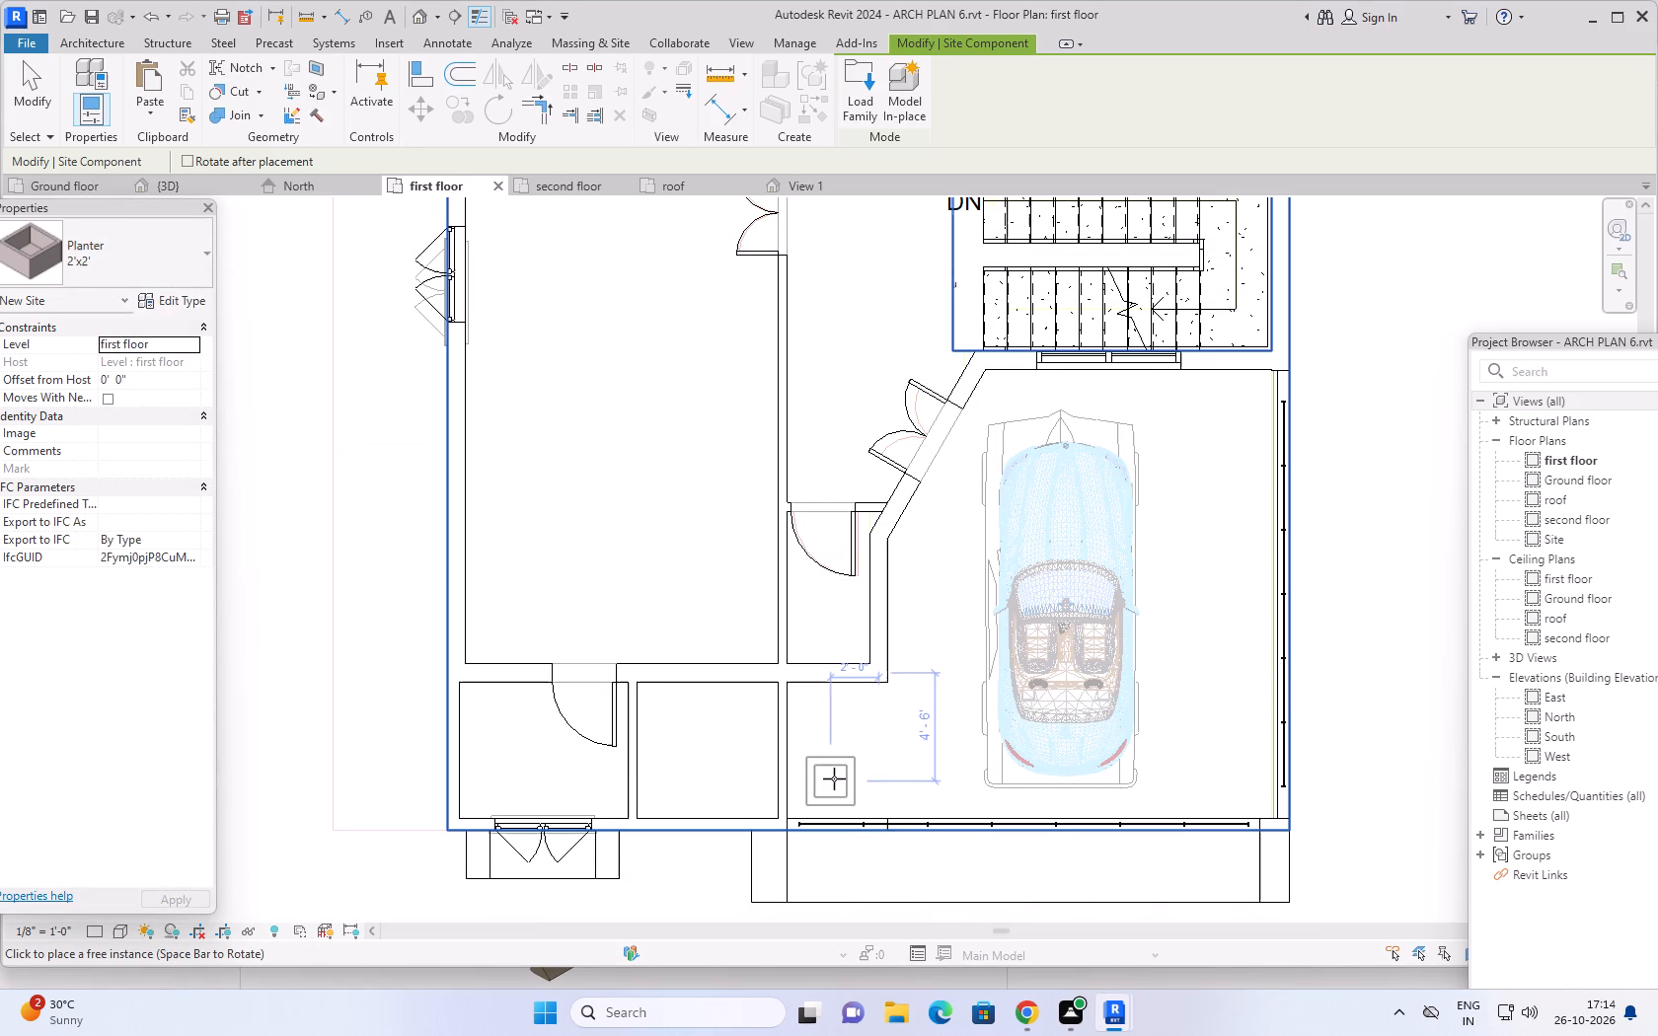
Place a 2'x2' planter west of the car's rear end, about 15' from the east side of the first-floor balcony.
left_click(918, 779)
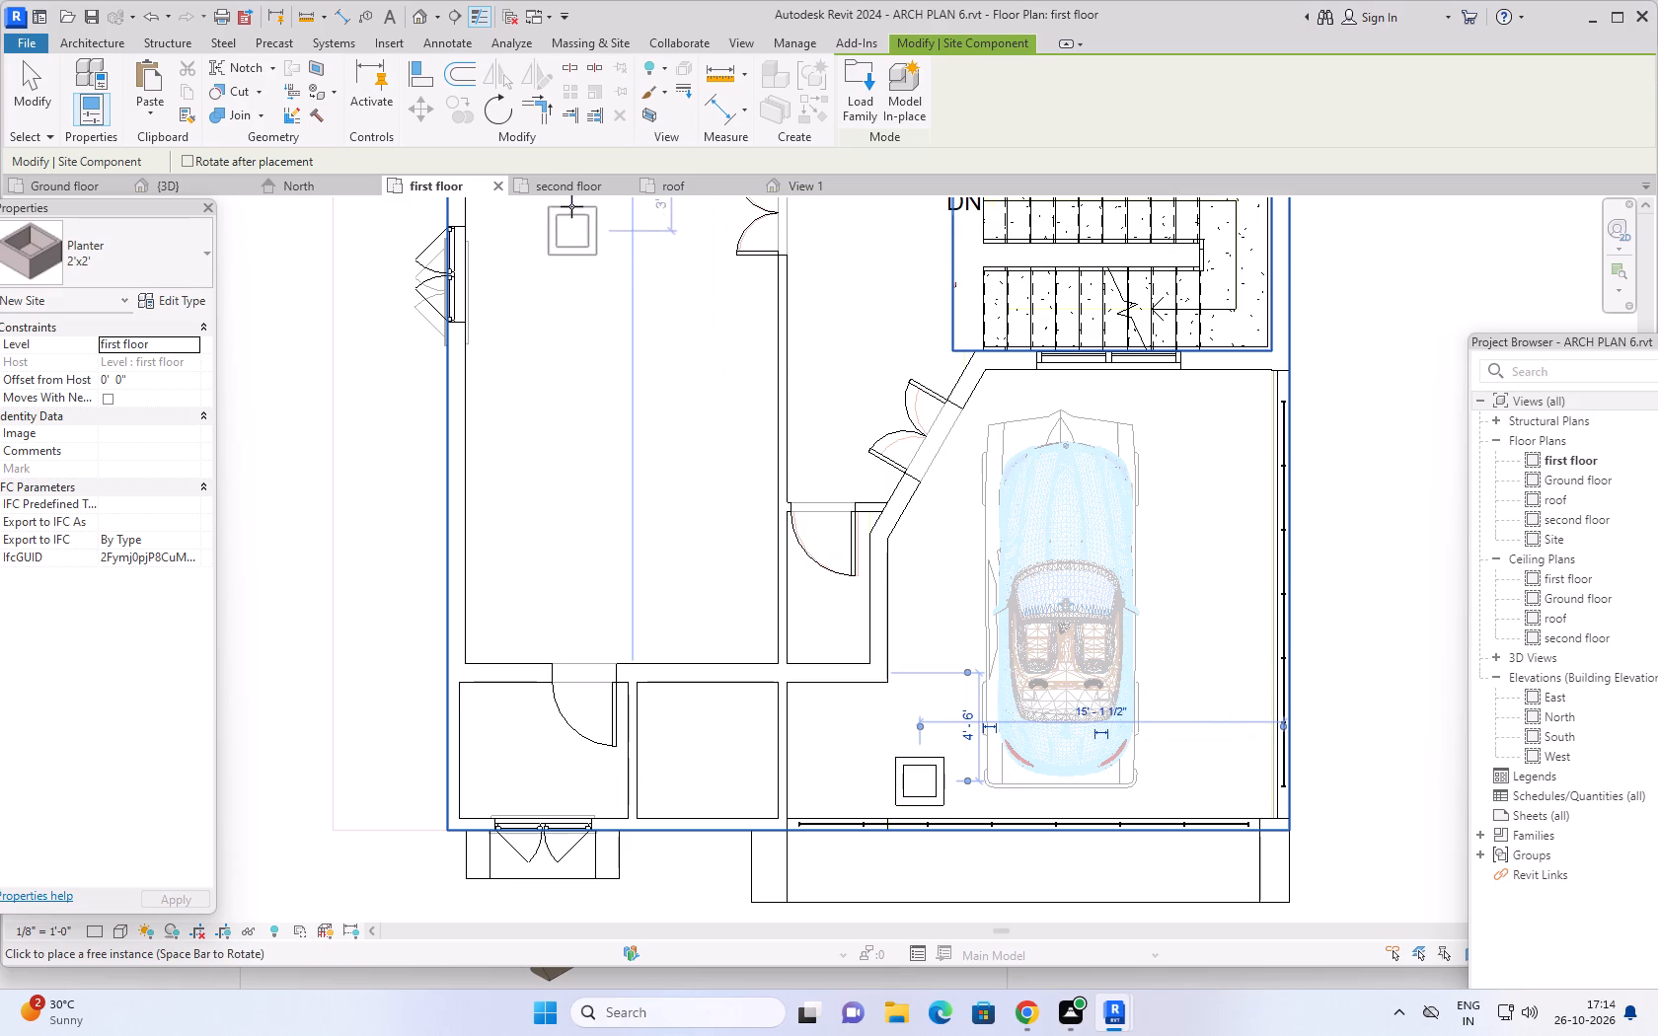
Load the Planting Urn 1 family from the site Accessories folder and make it the active component type.
left_click(177, 302)
left_click(1281, 304)
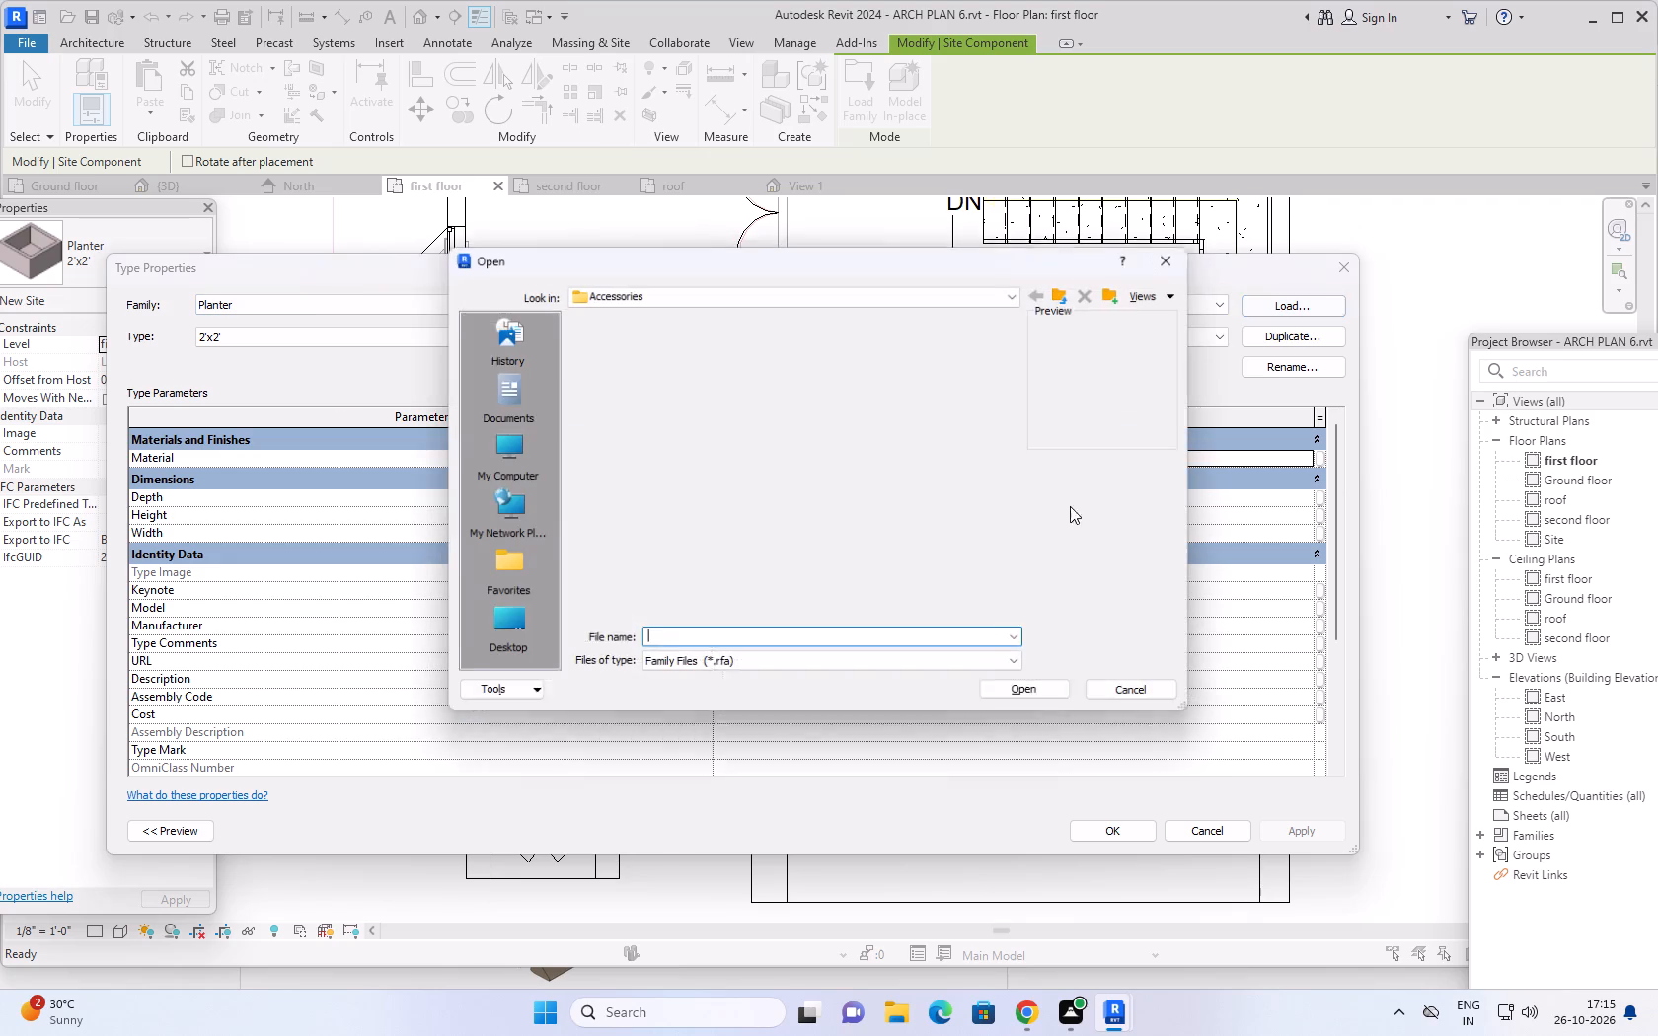
left_click(759, 476)
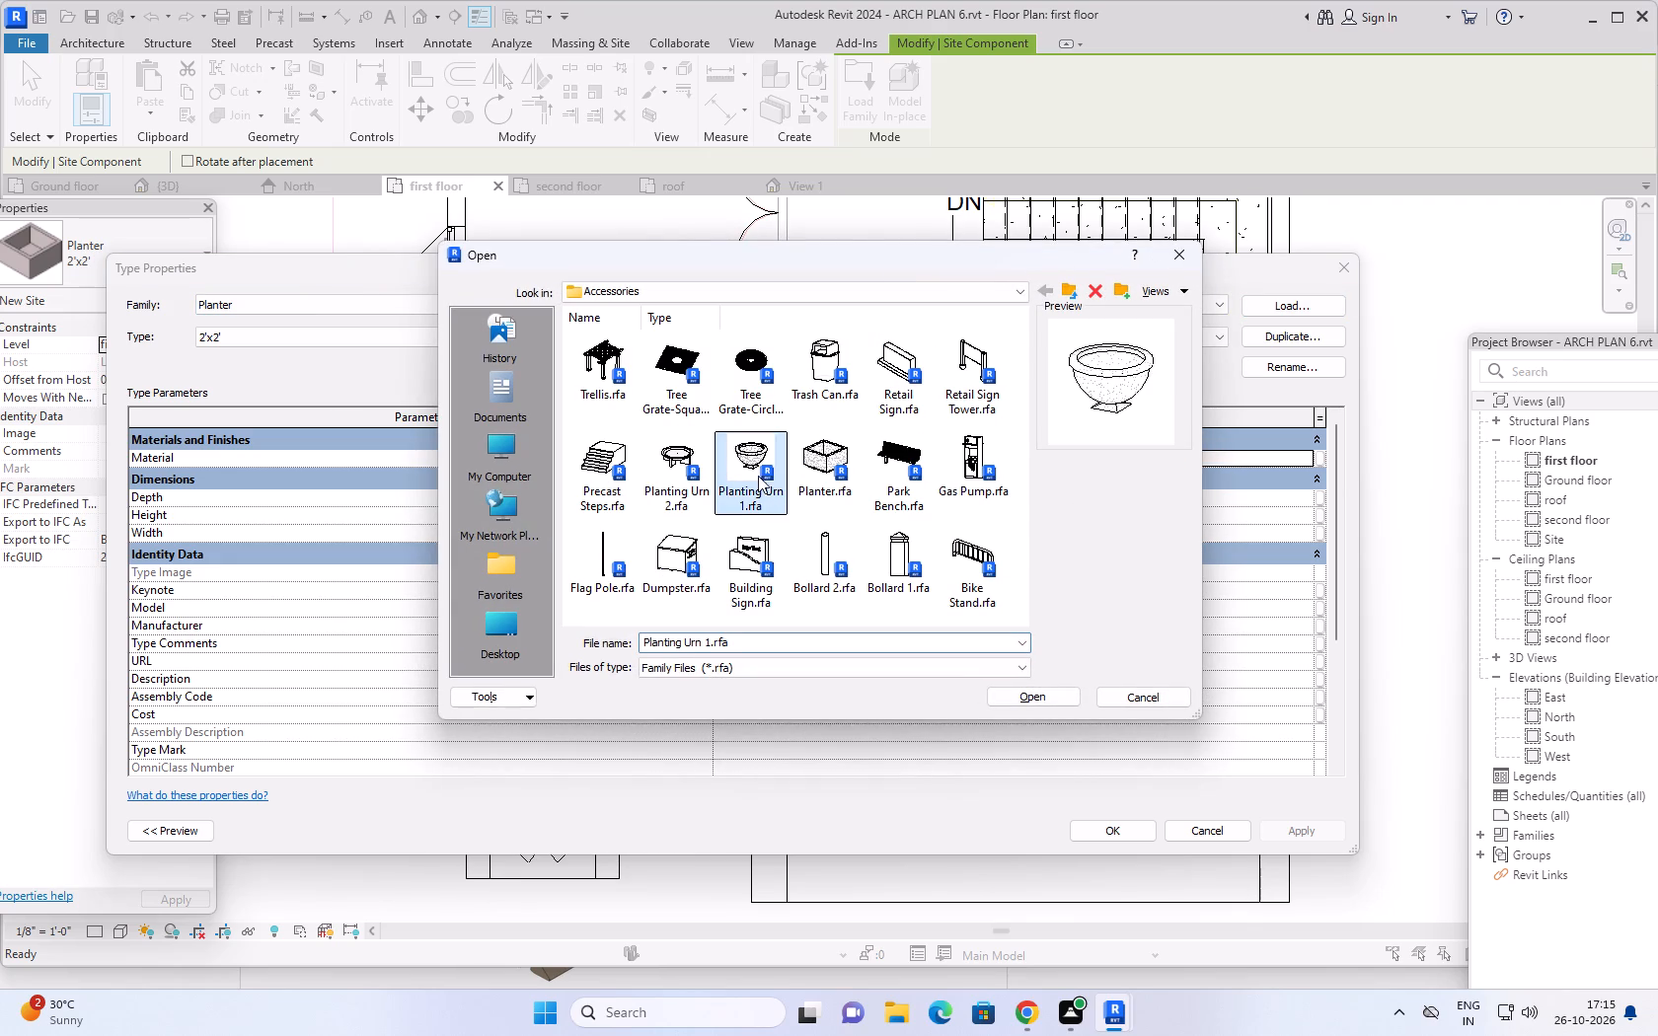
left_click(1056, 691)
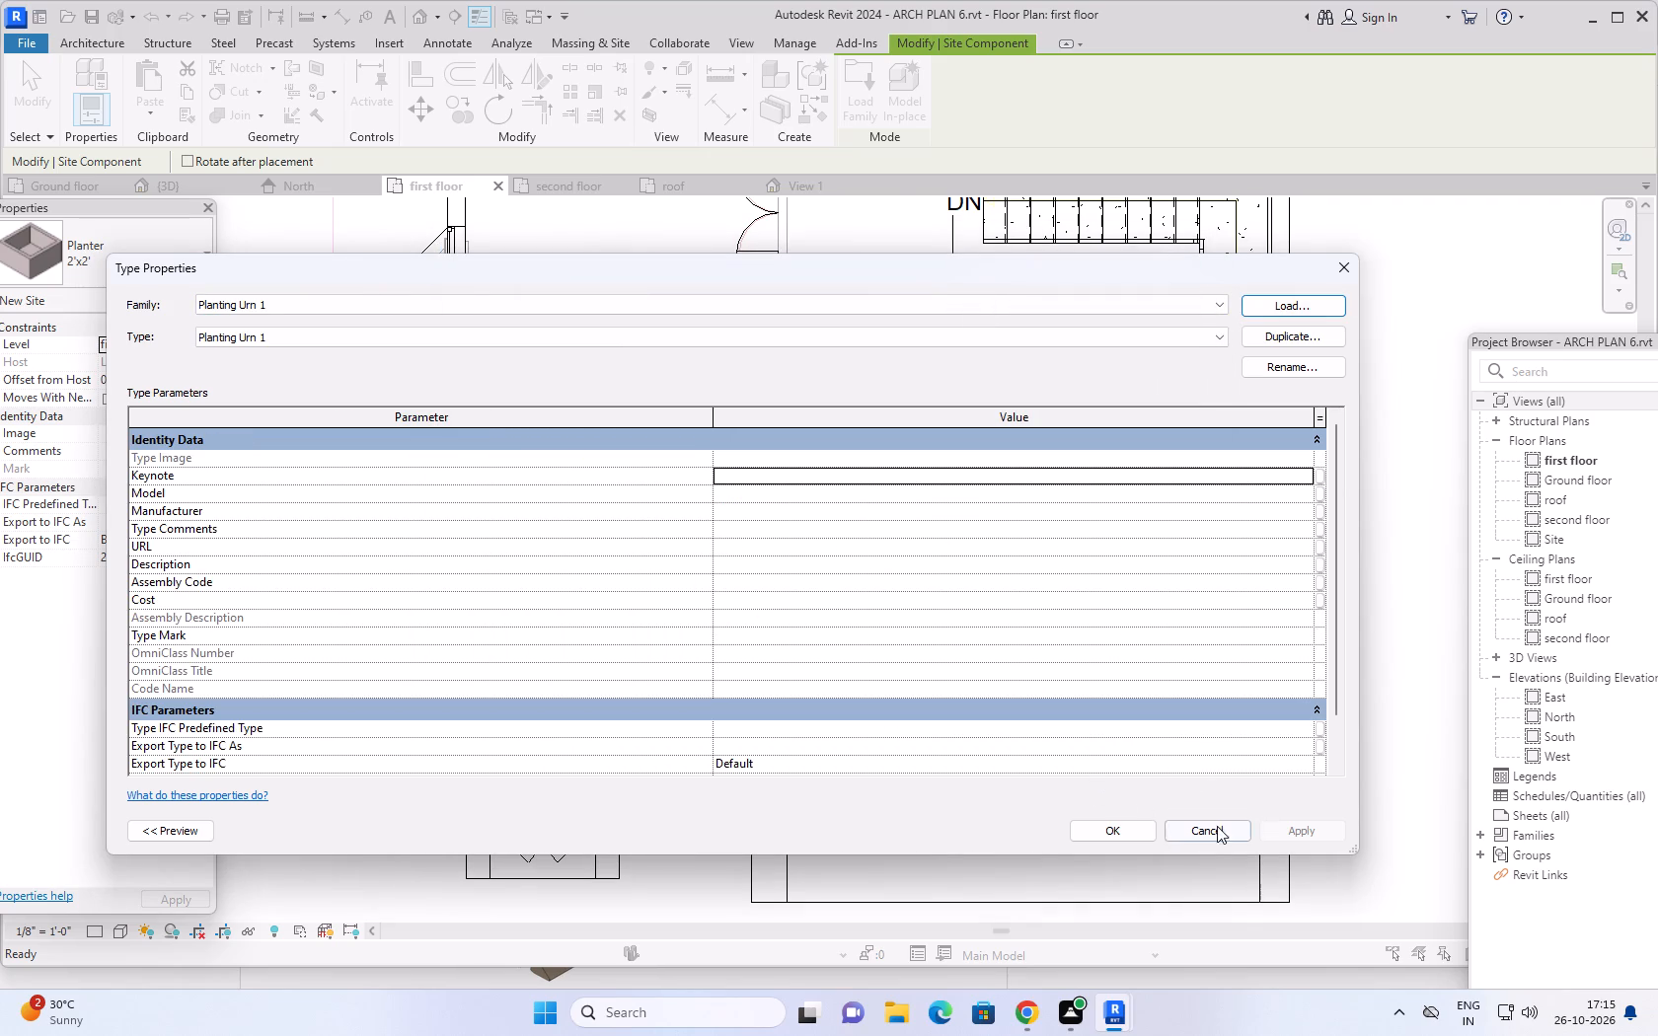
left_click(1135, 823)
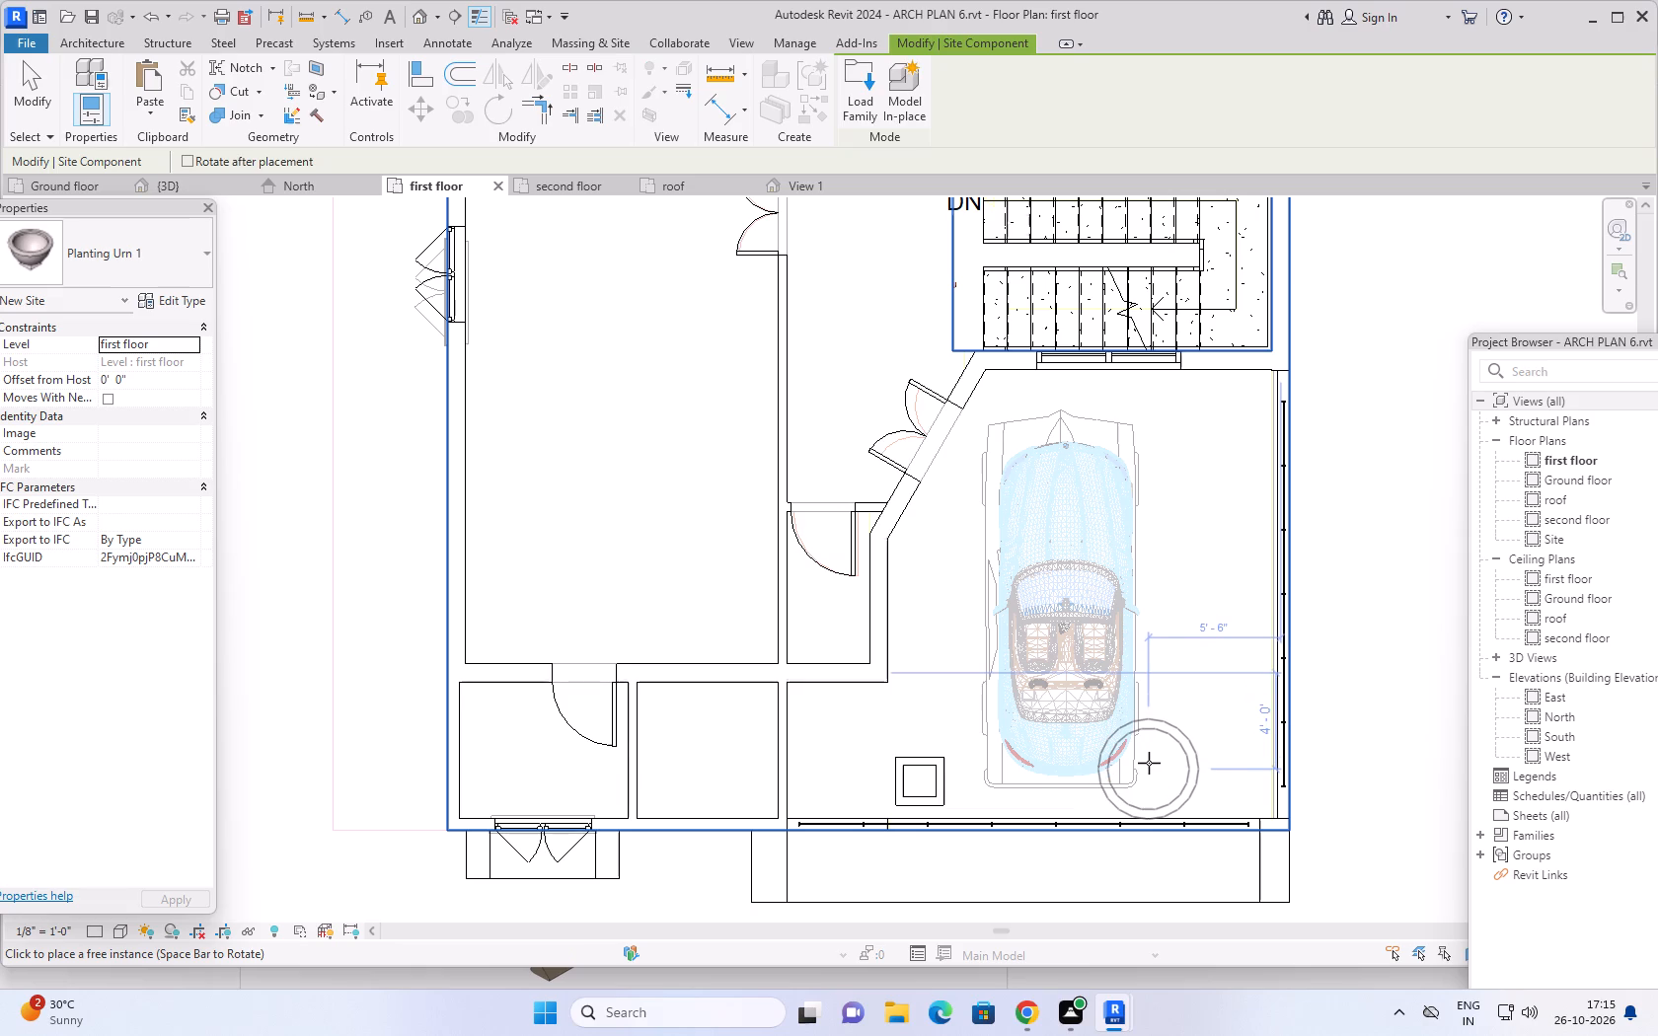
Place a Planting Urn 1 by the car's southeast corner, about 5' 7" from the balcony's east side, and end the placement.
left_click(1150, 765)
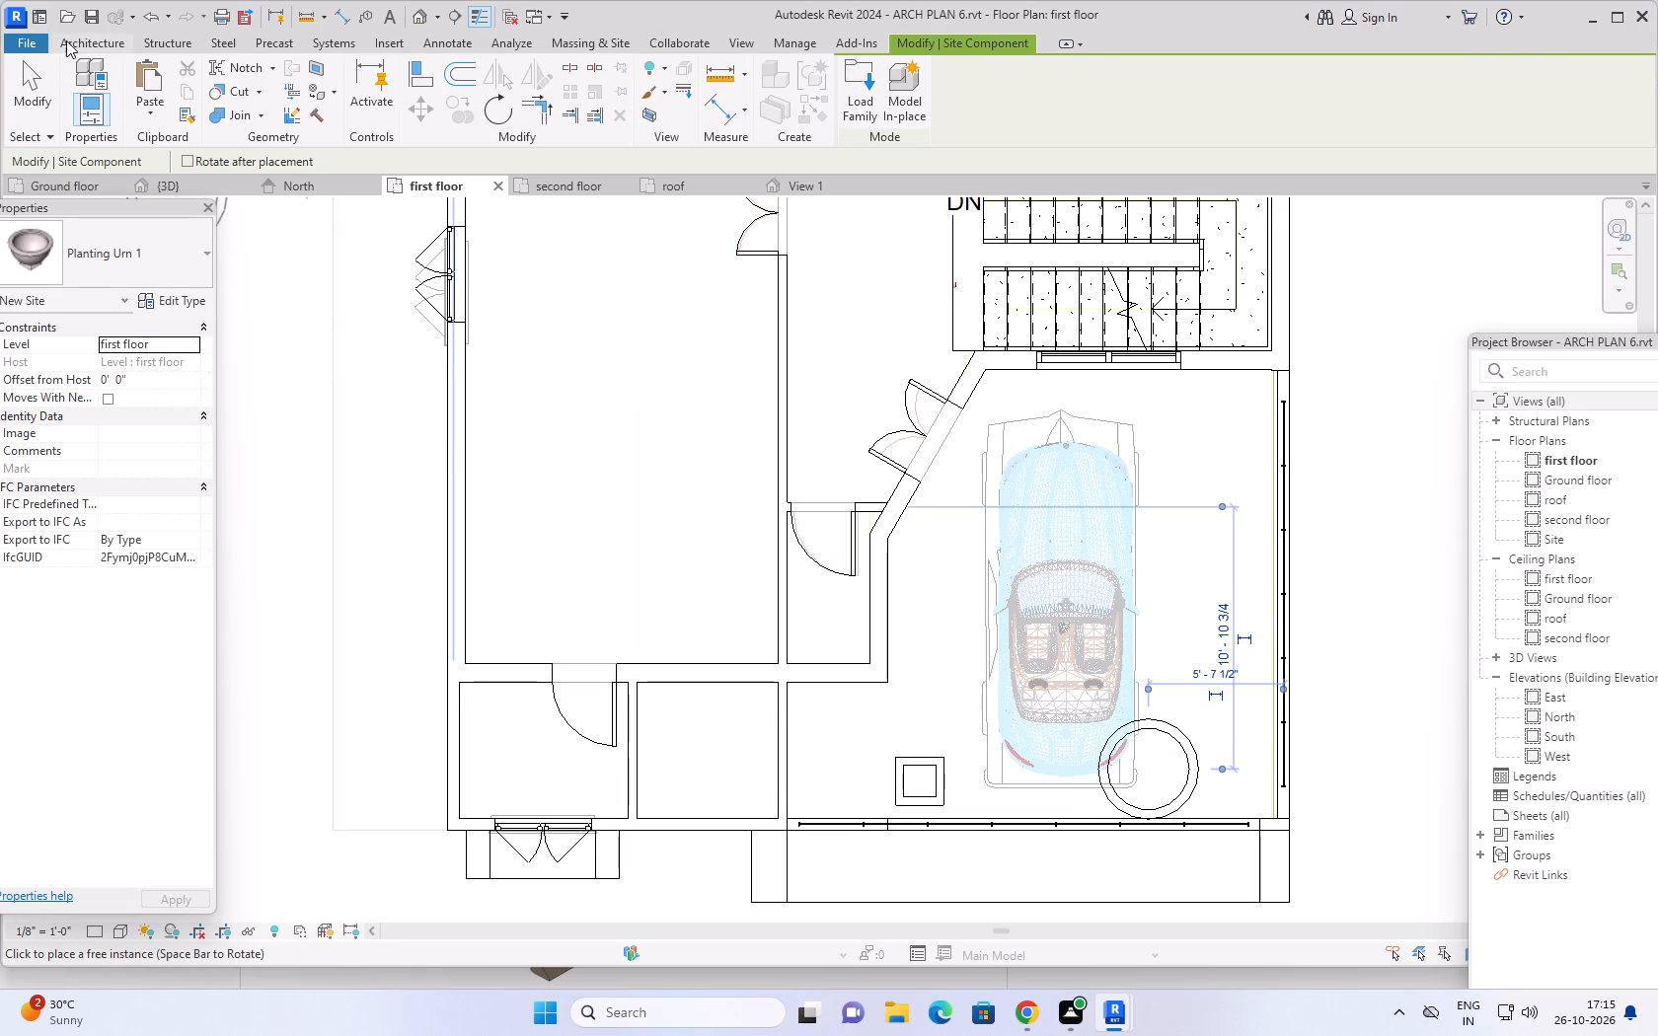
left_click(91, 36)
left_click(34, 68)
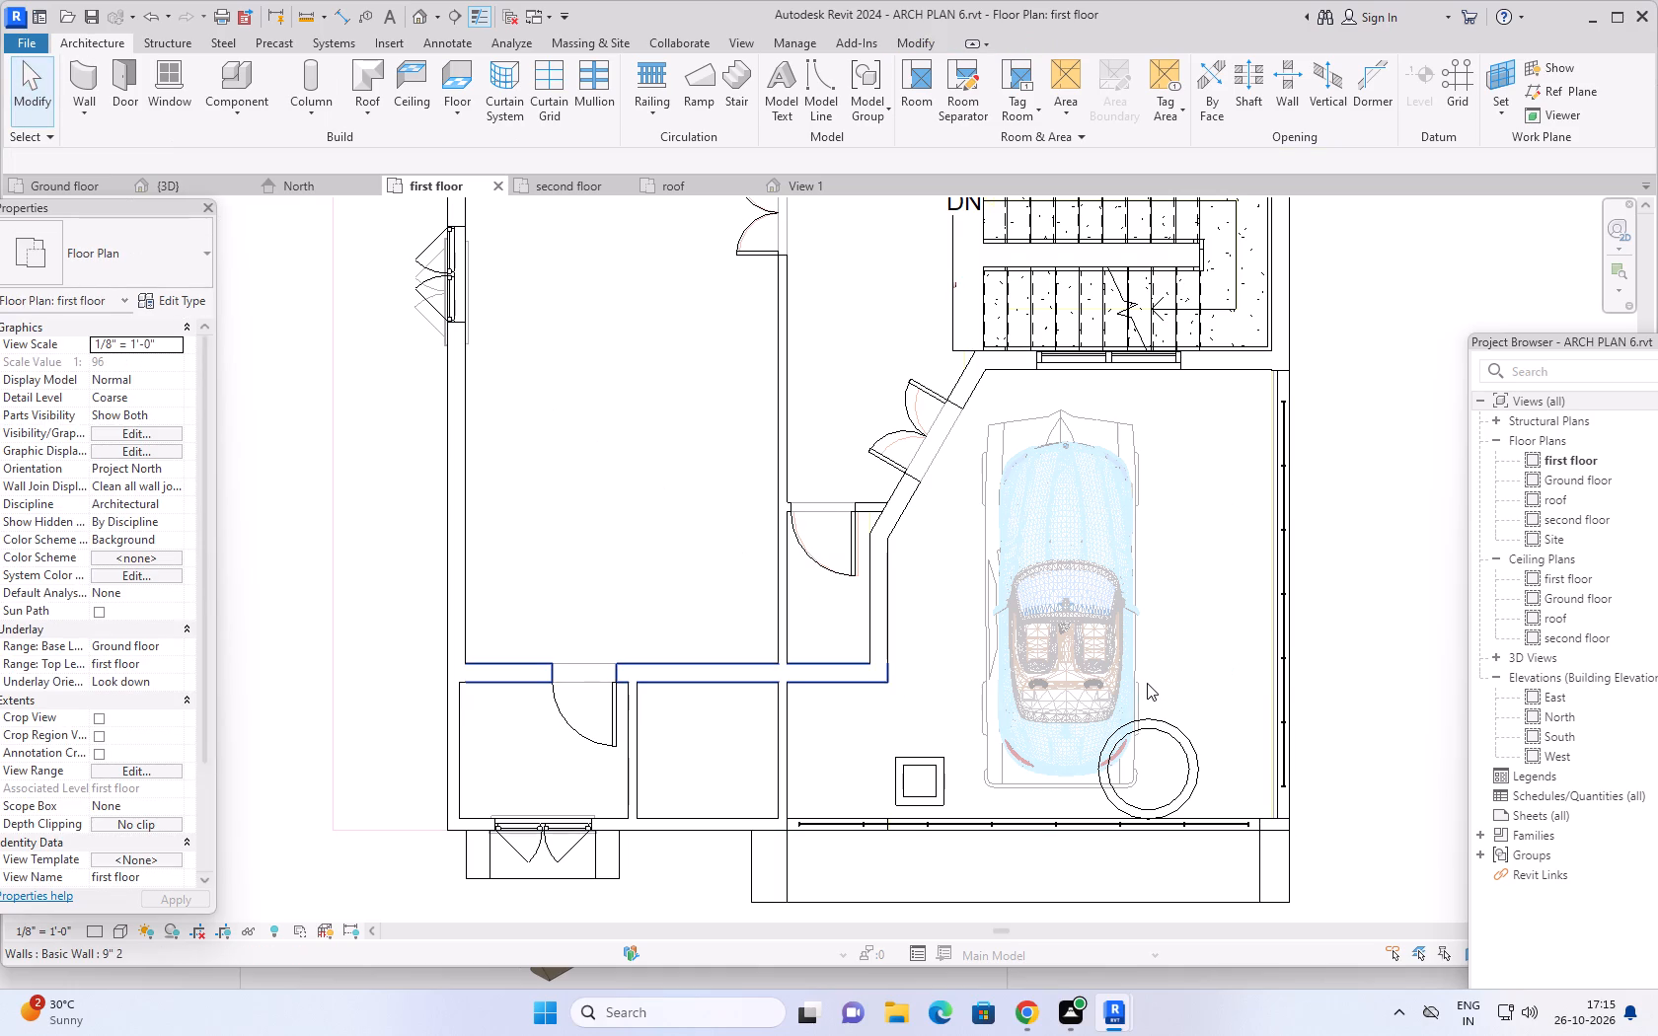
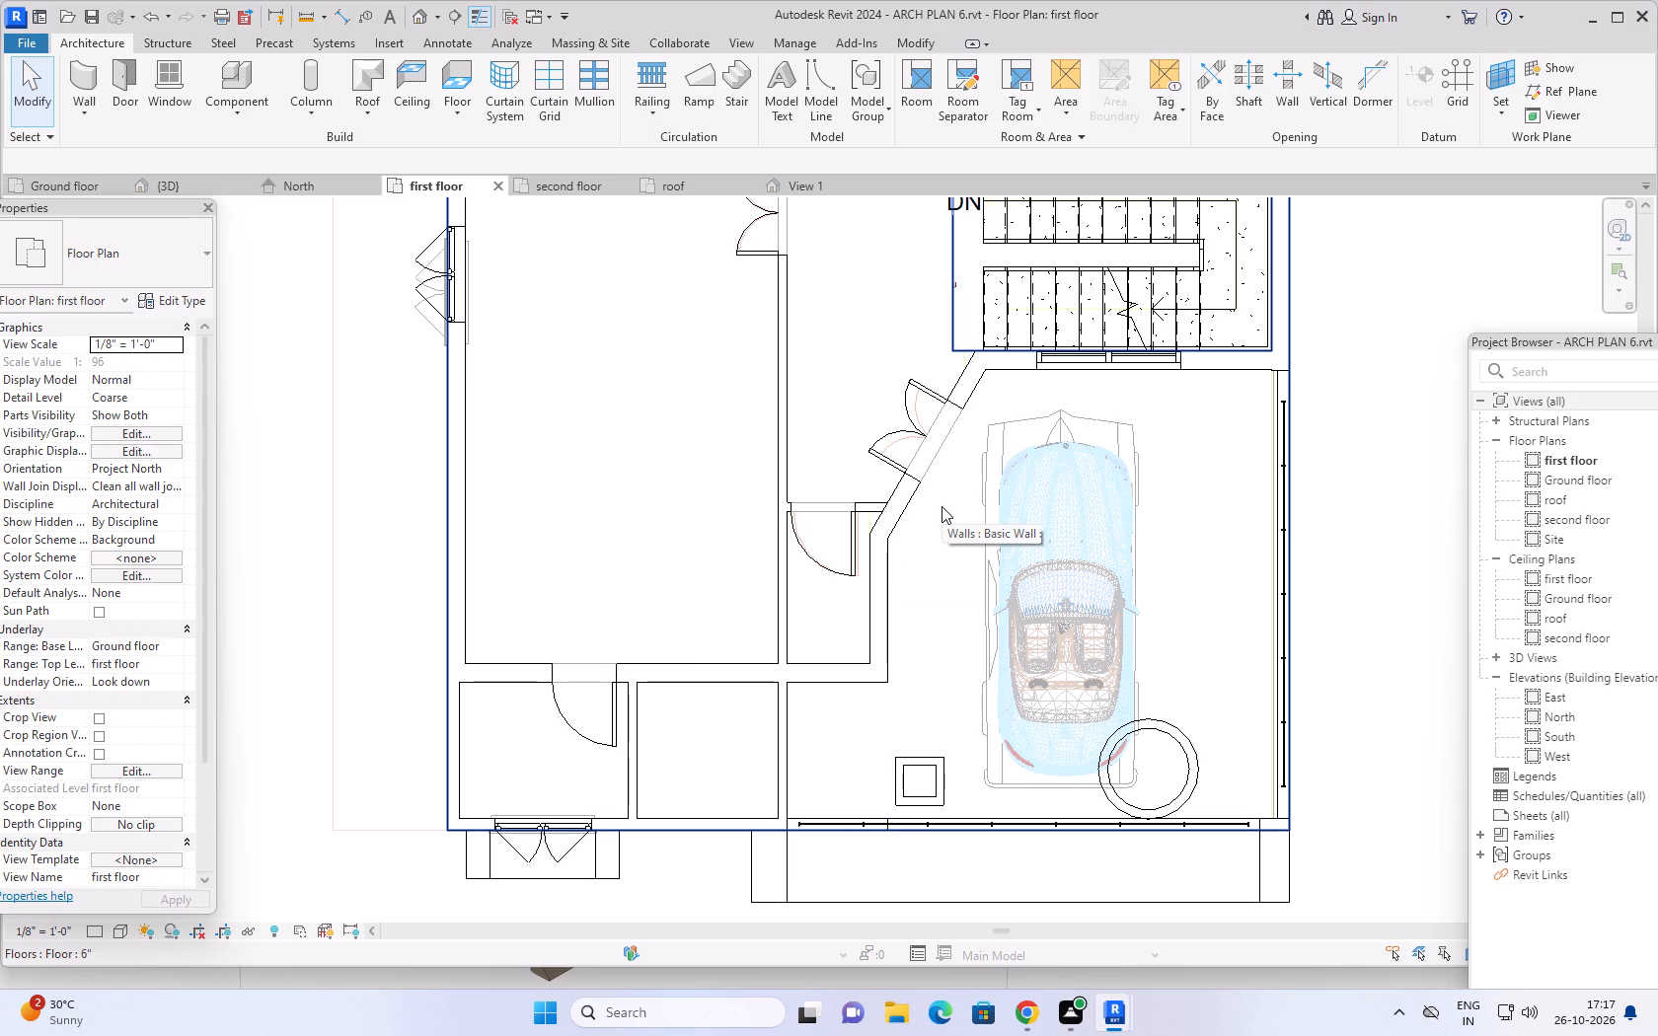
Load the Tree - Conifer family from the US Planting folder as the component to place, using its Pinus Thunbergiana 15' type.
scroll(1072, 534, "down", 5)
middle_click_drag(1259, 458, 1199, 501)
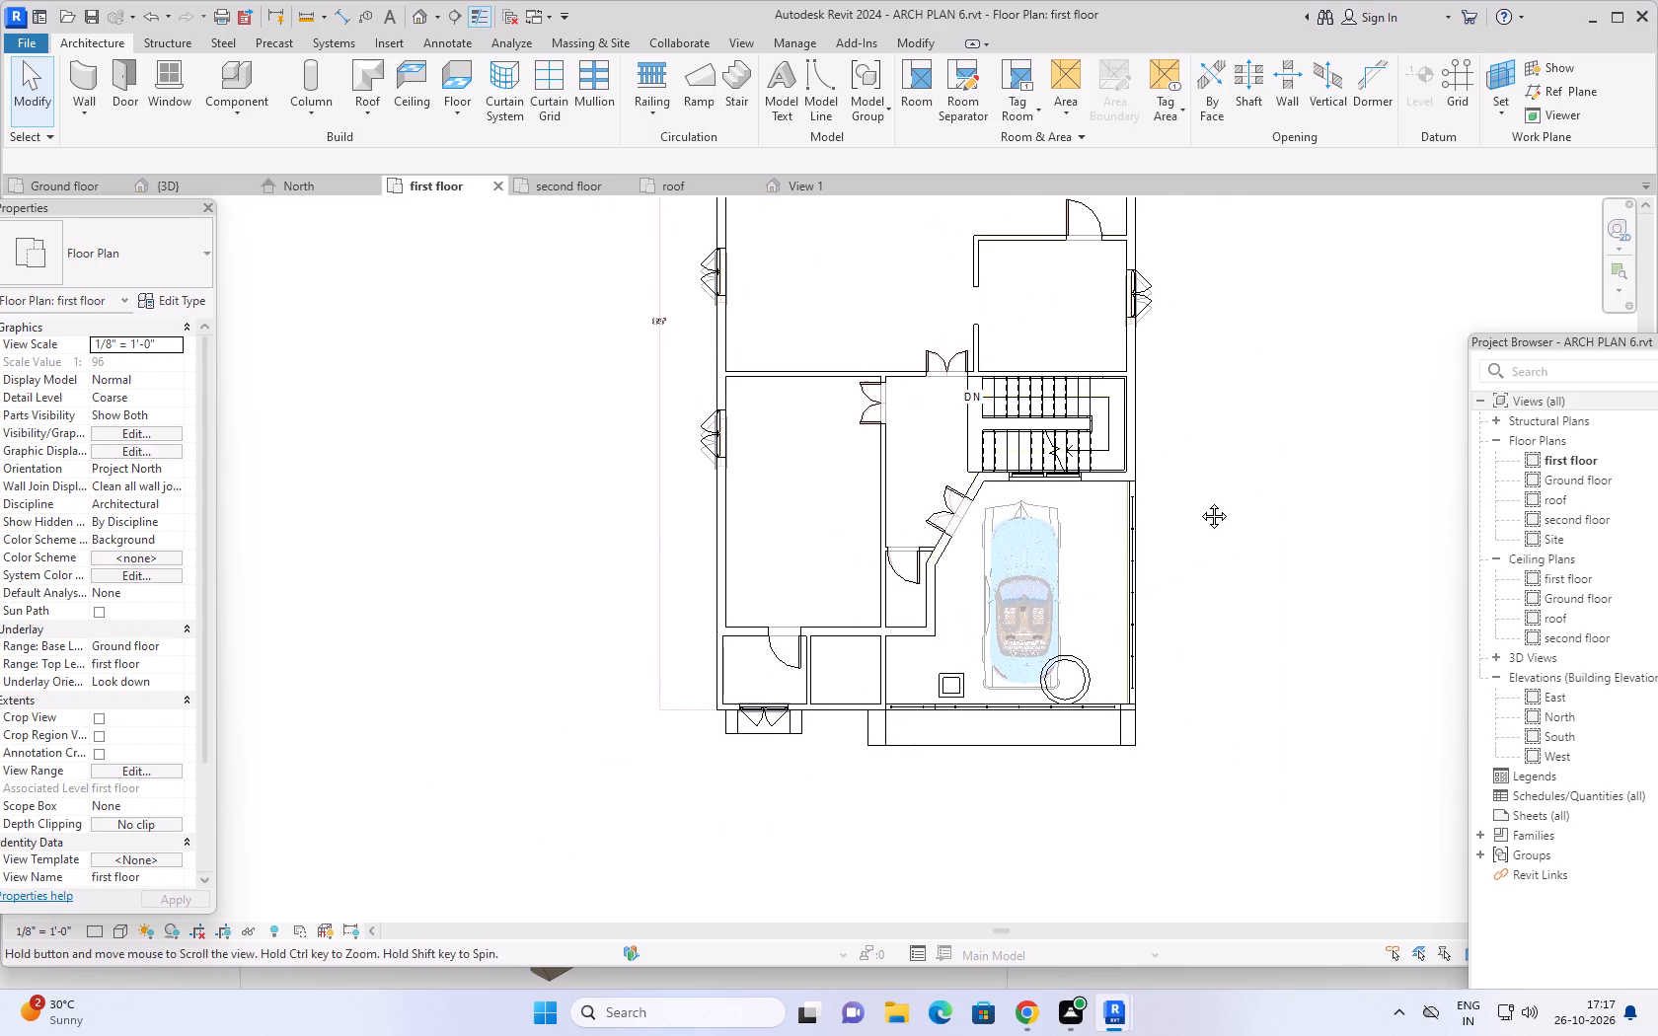
middle_click_drag(1199, 501, 1192, 506)
left_click(570, 43)
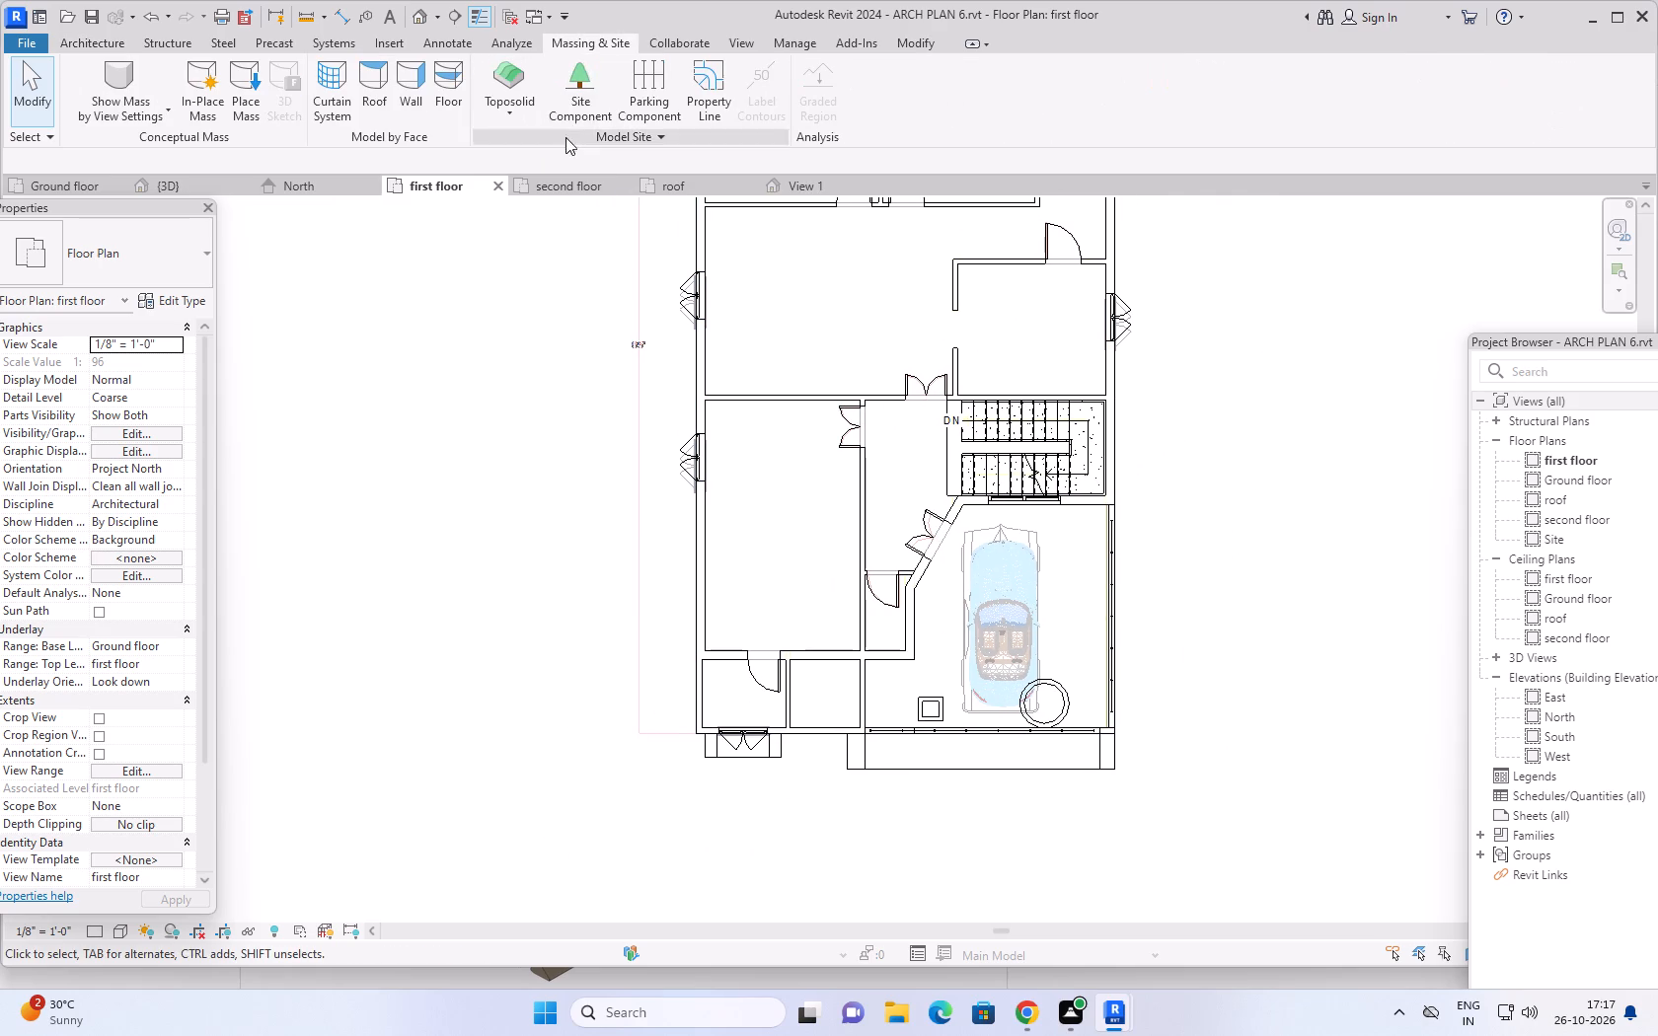
left_click(578, 92)
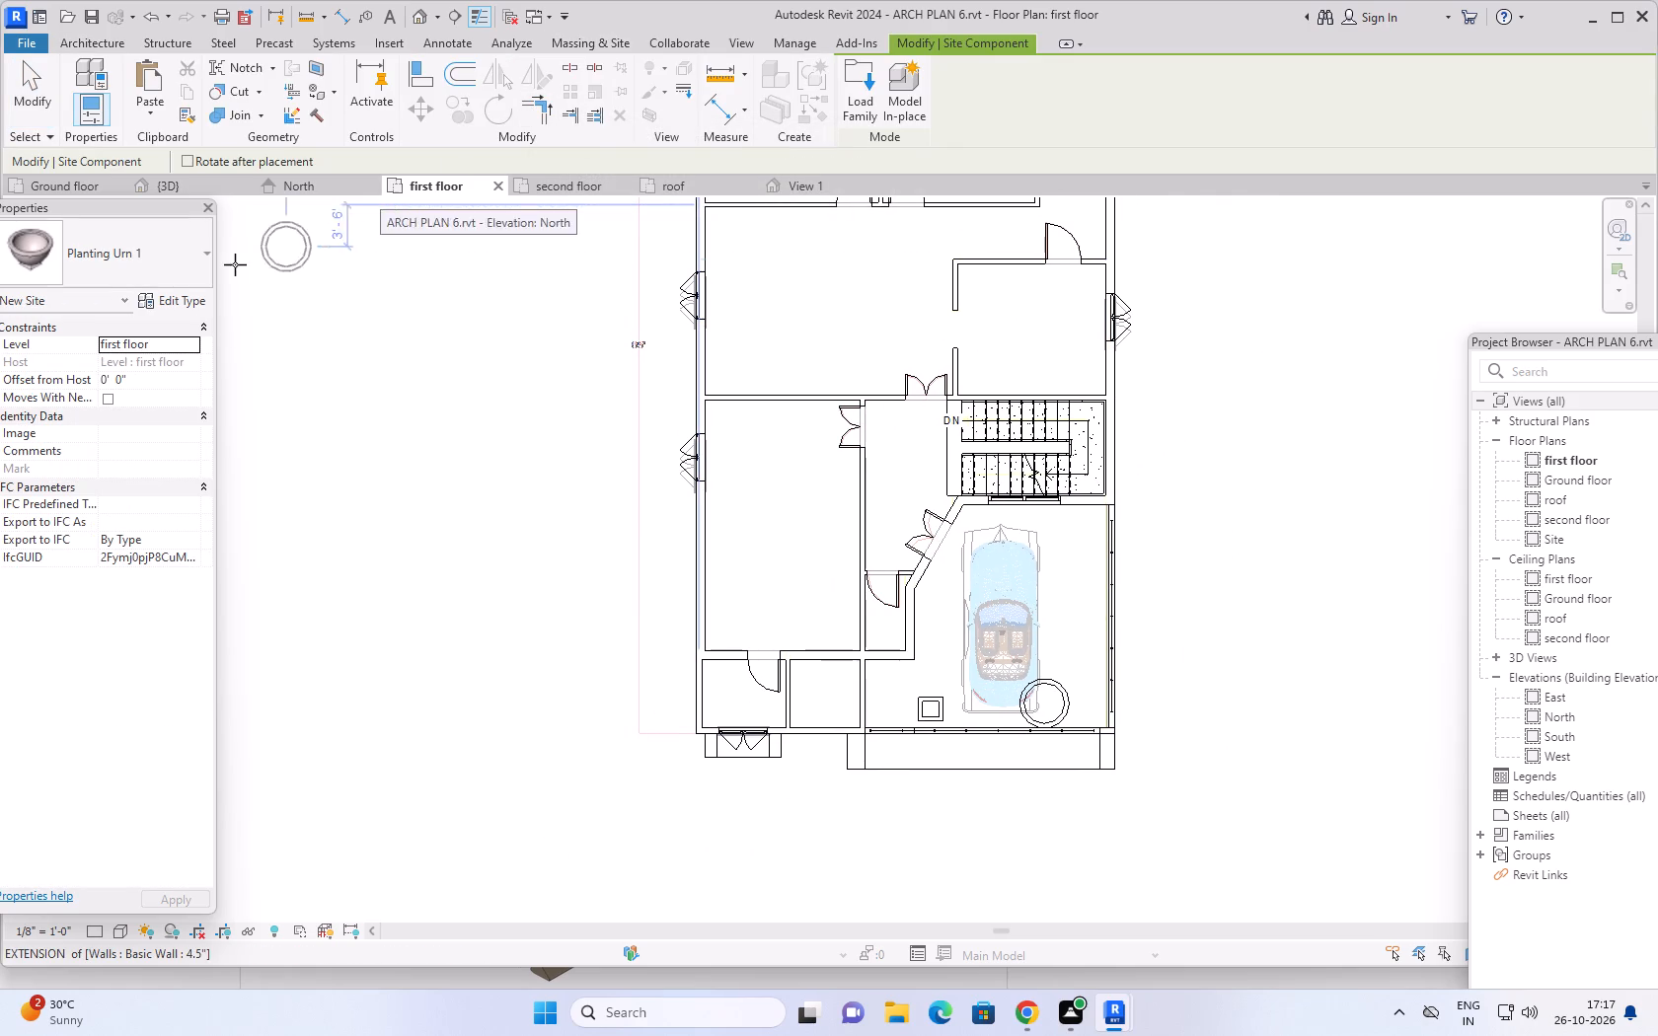
left_click(160, 300)
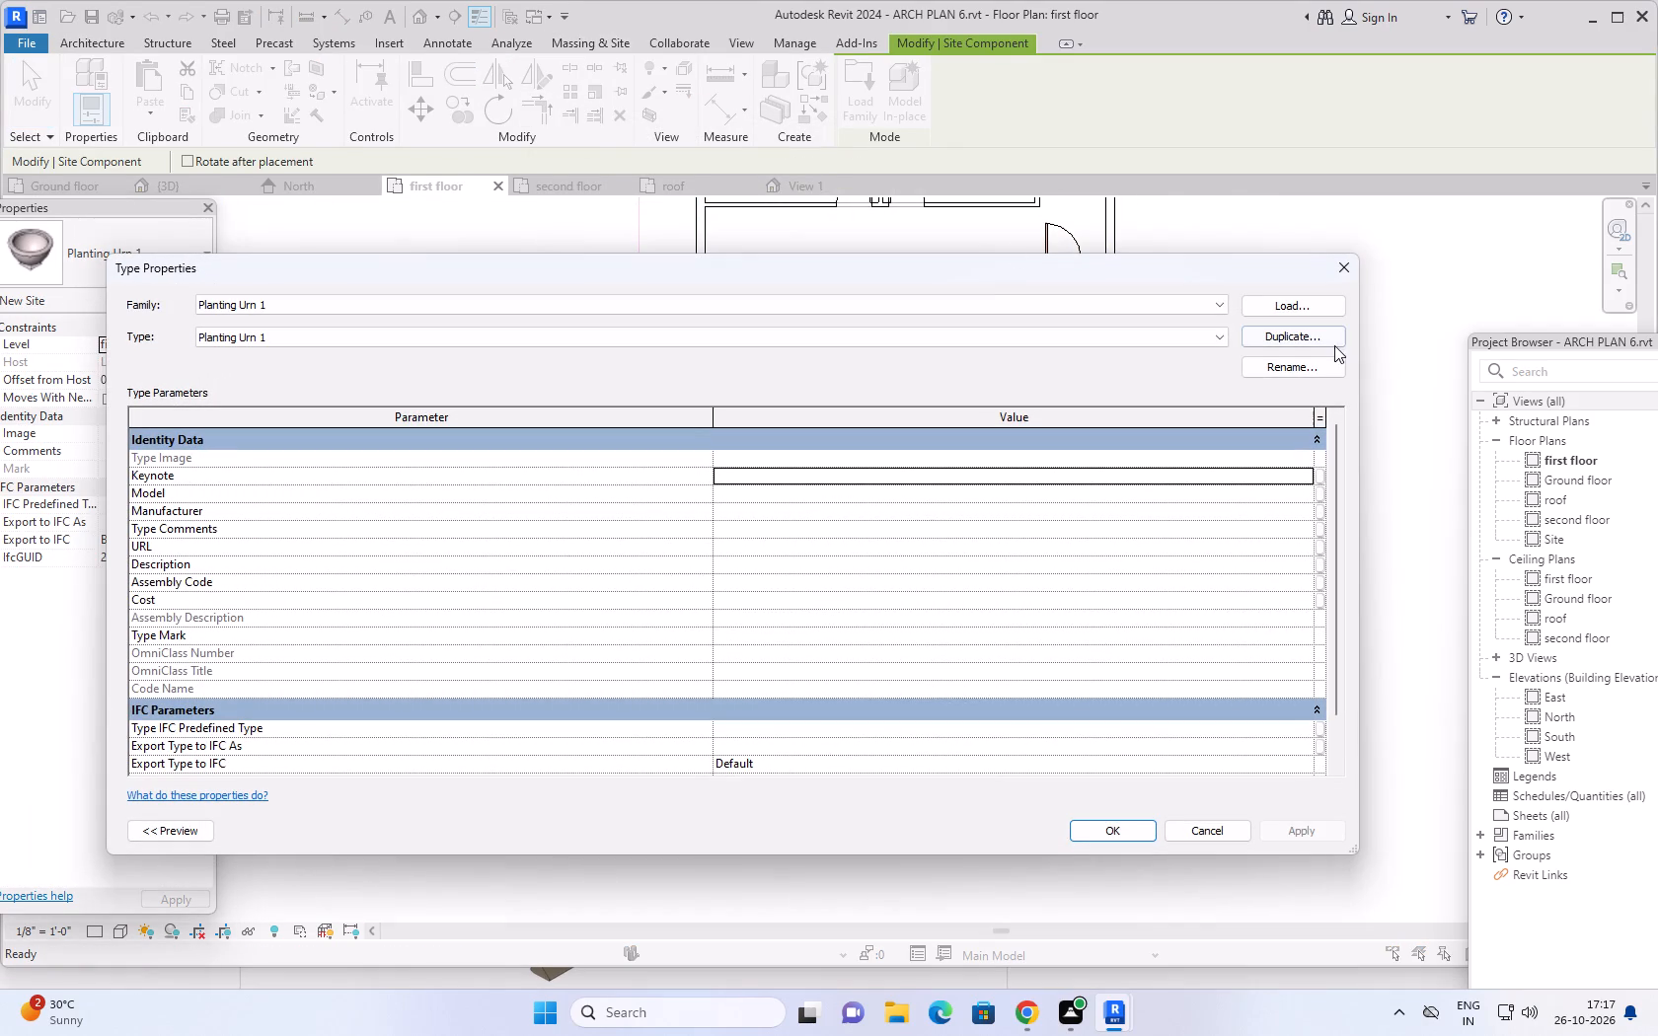
left_click(1321, 311)
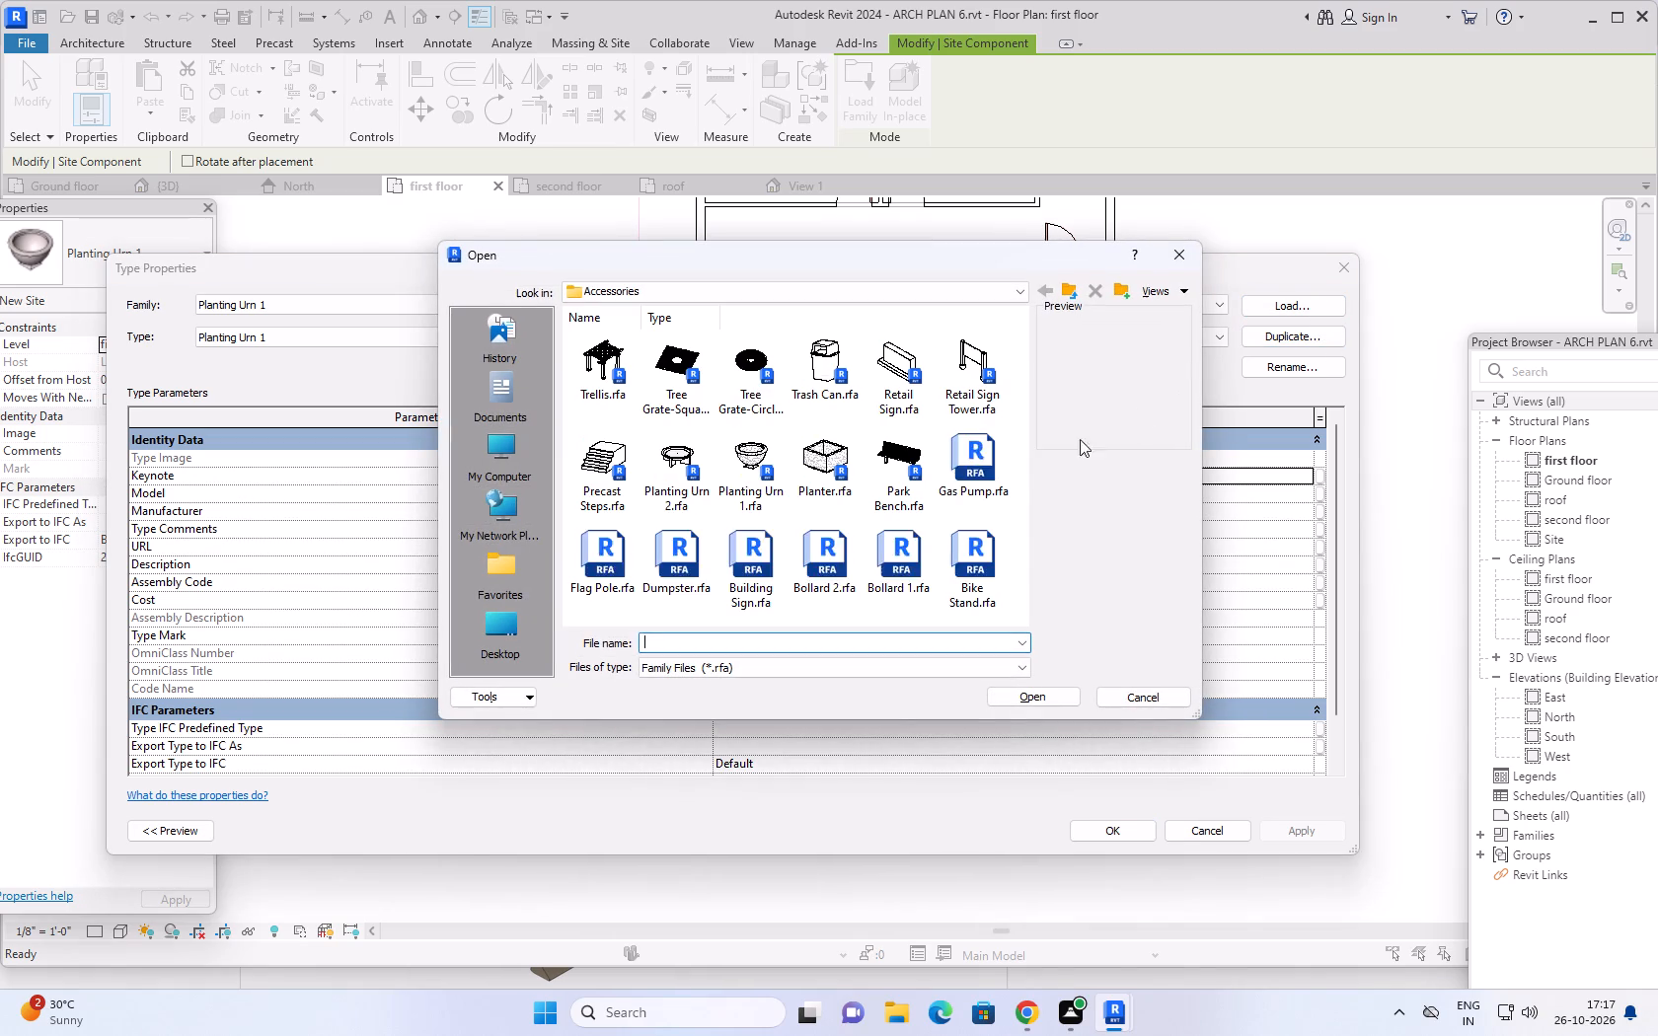
left_click(1064, 278)
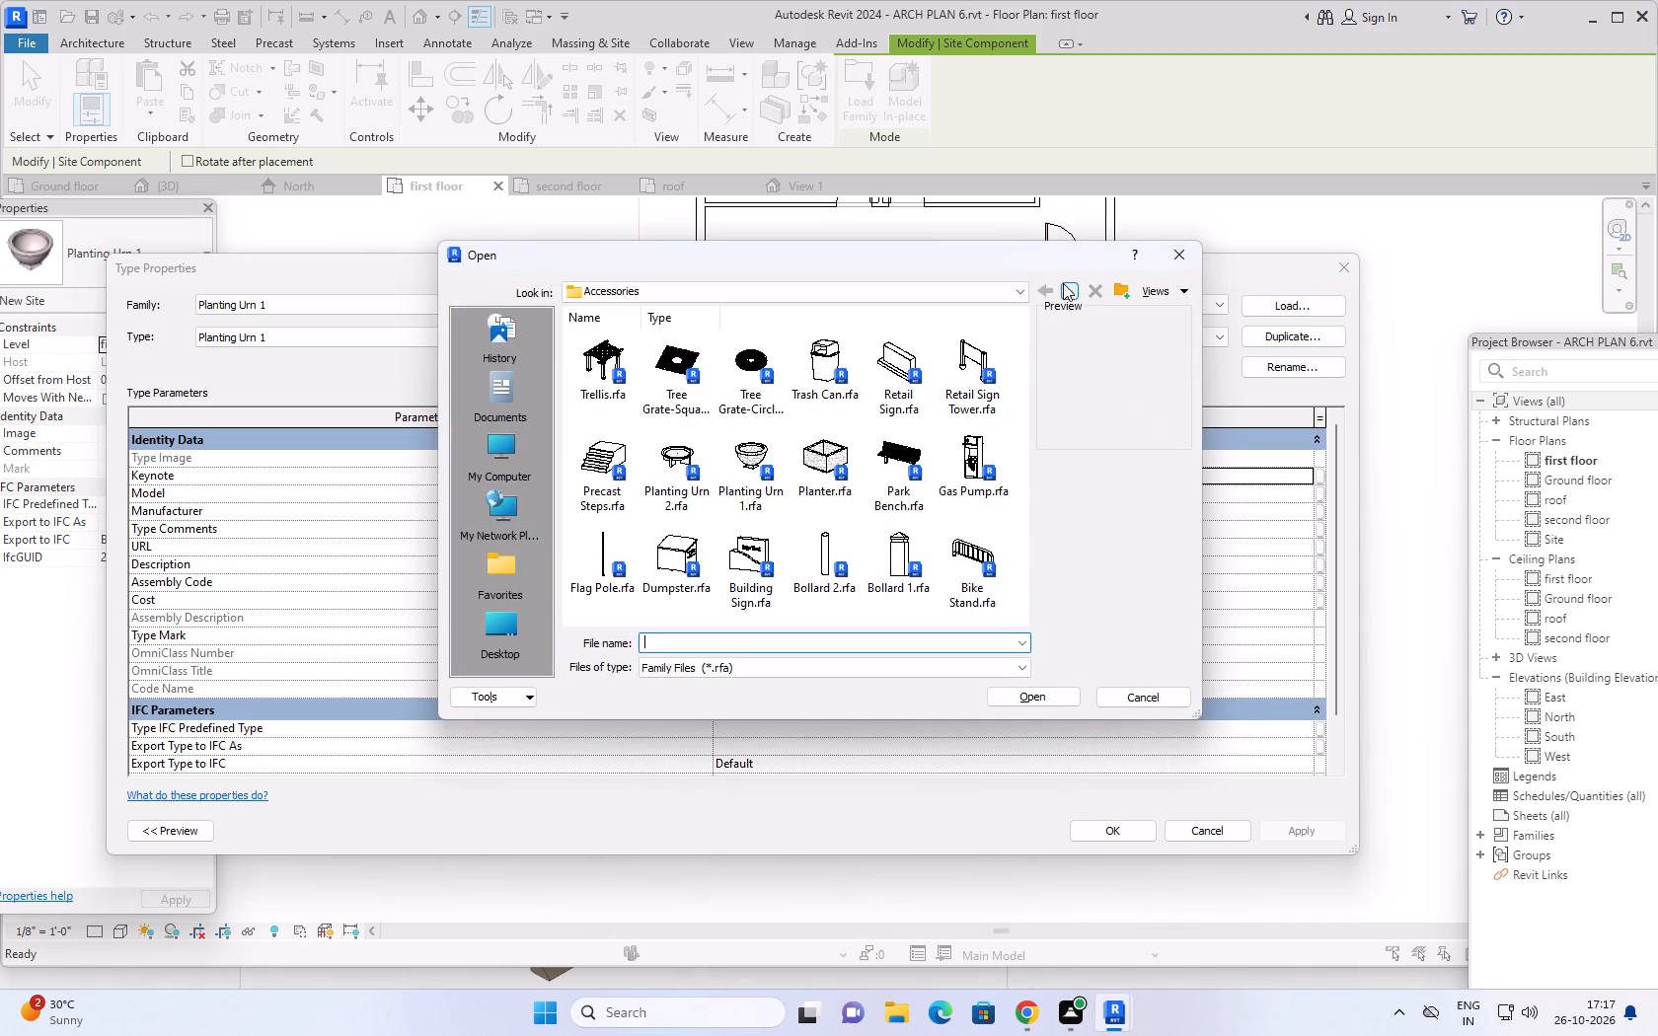
left_click(1062, 286)
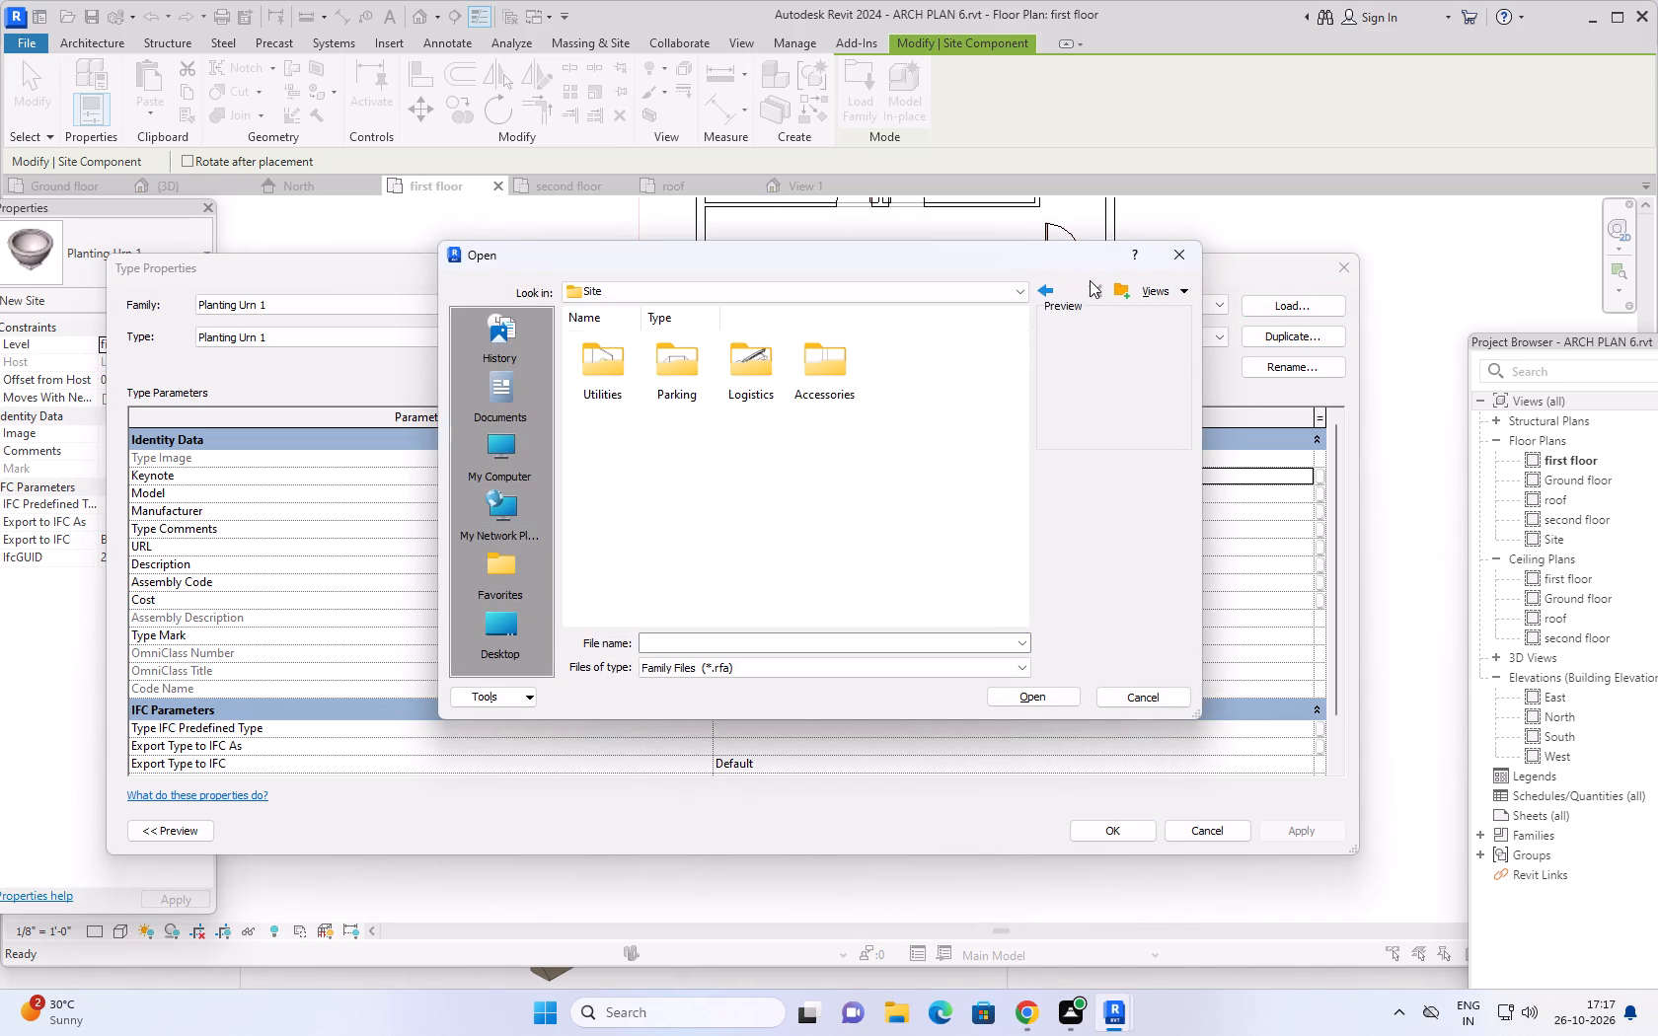
left_click(1064, 298)
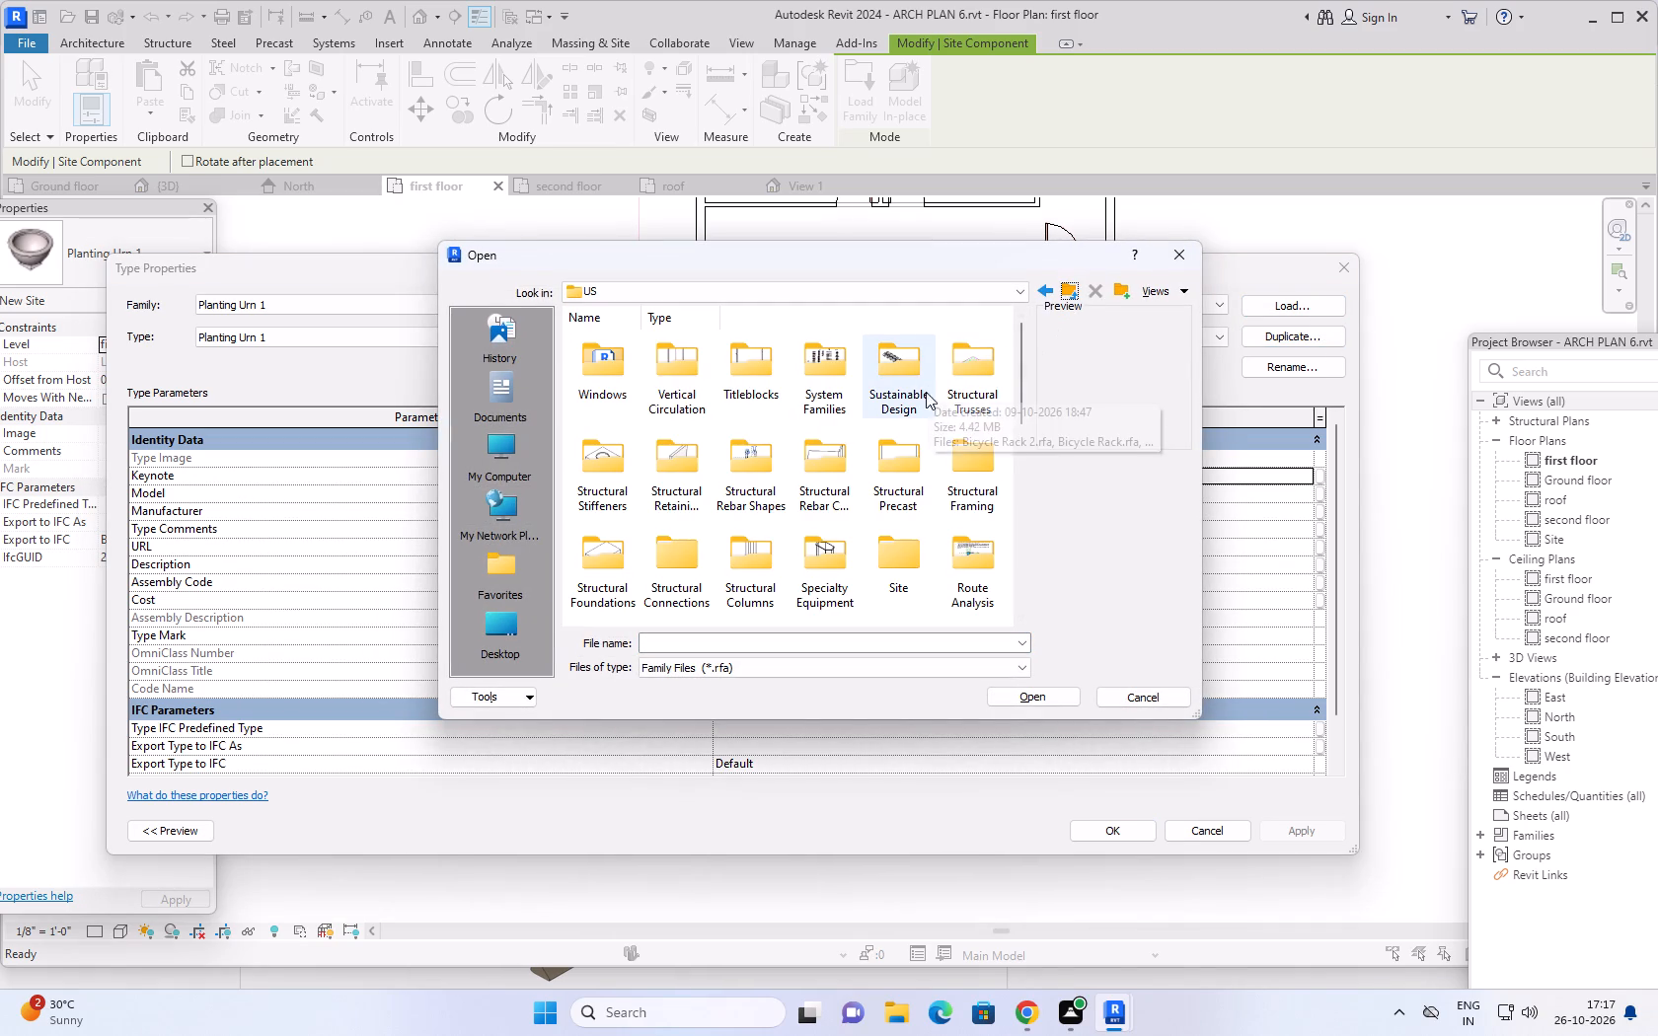
scroll(960, 475, "down", 2)
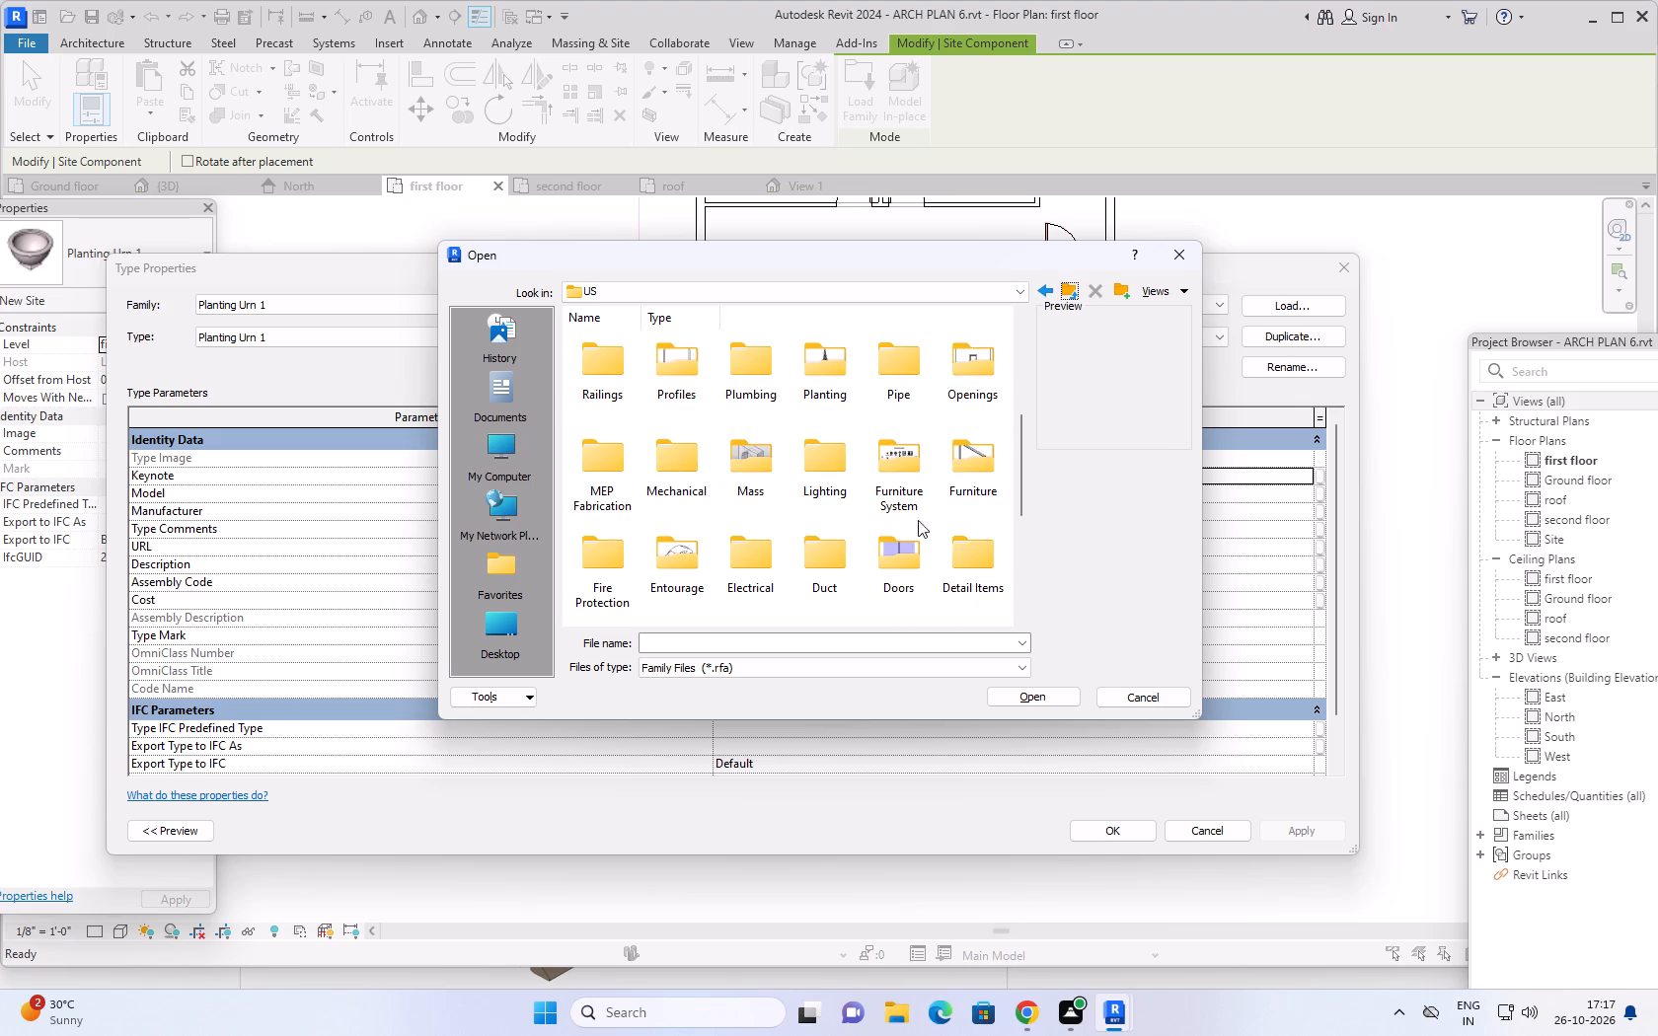
double_click(837, 383)
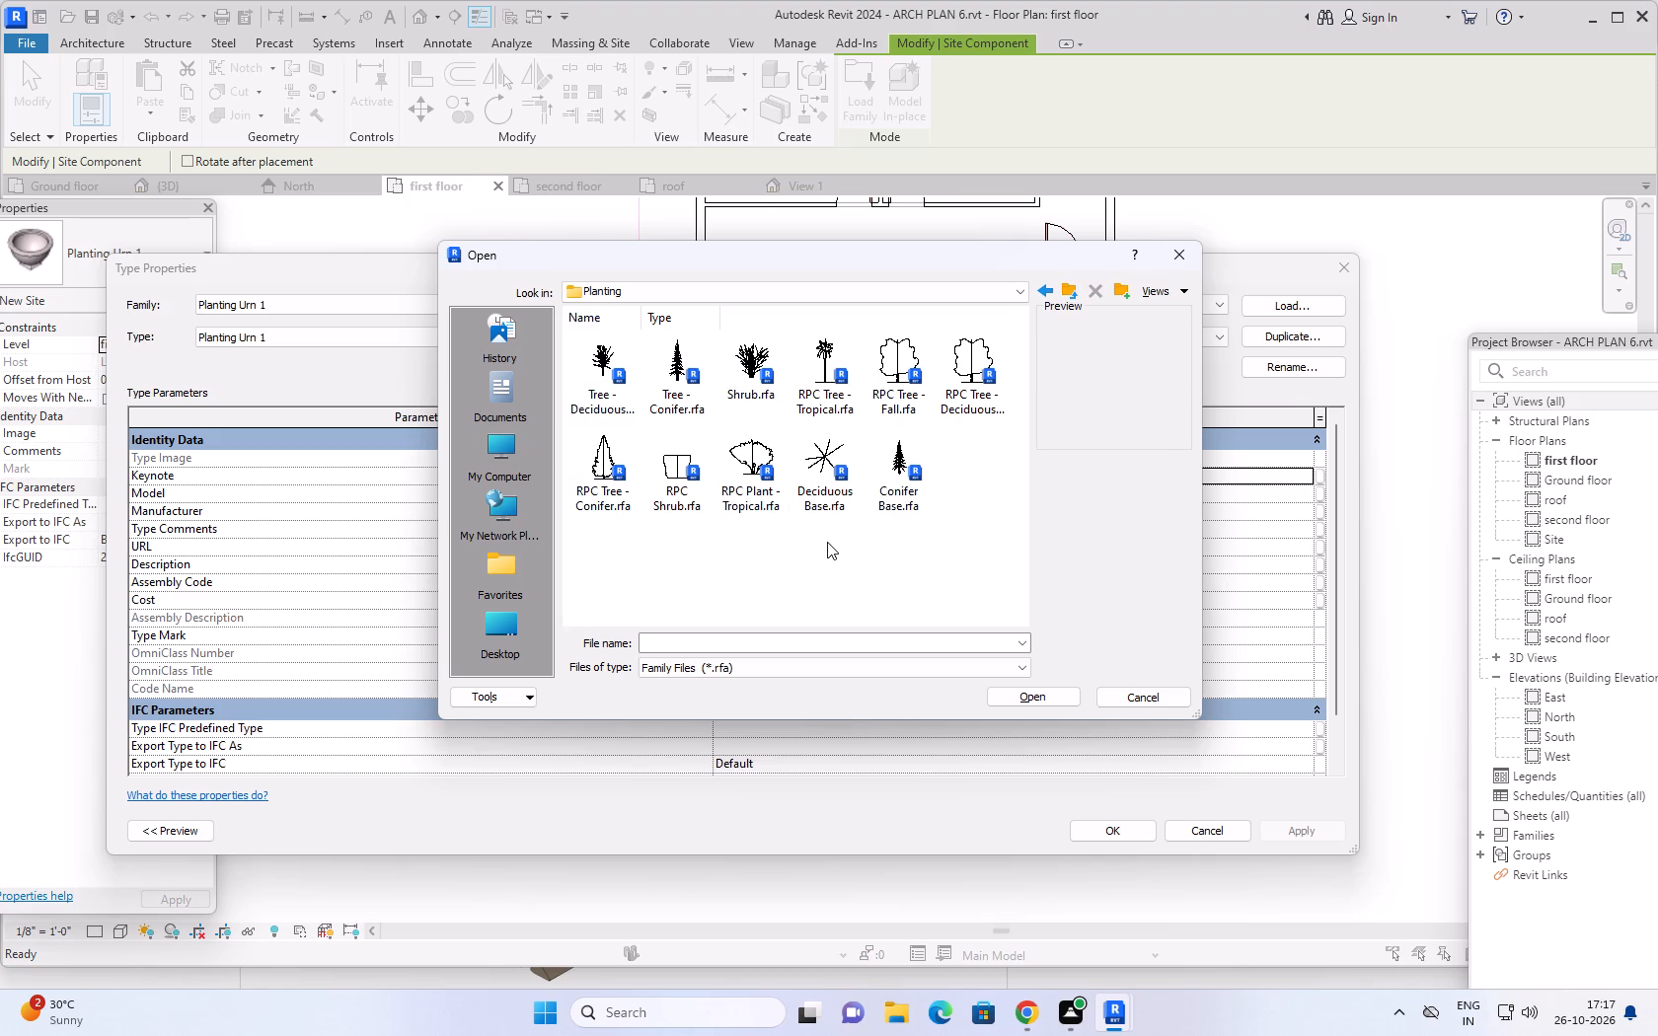
left_click(682, 370)
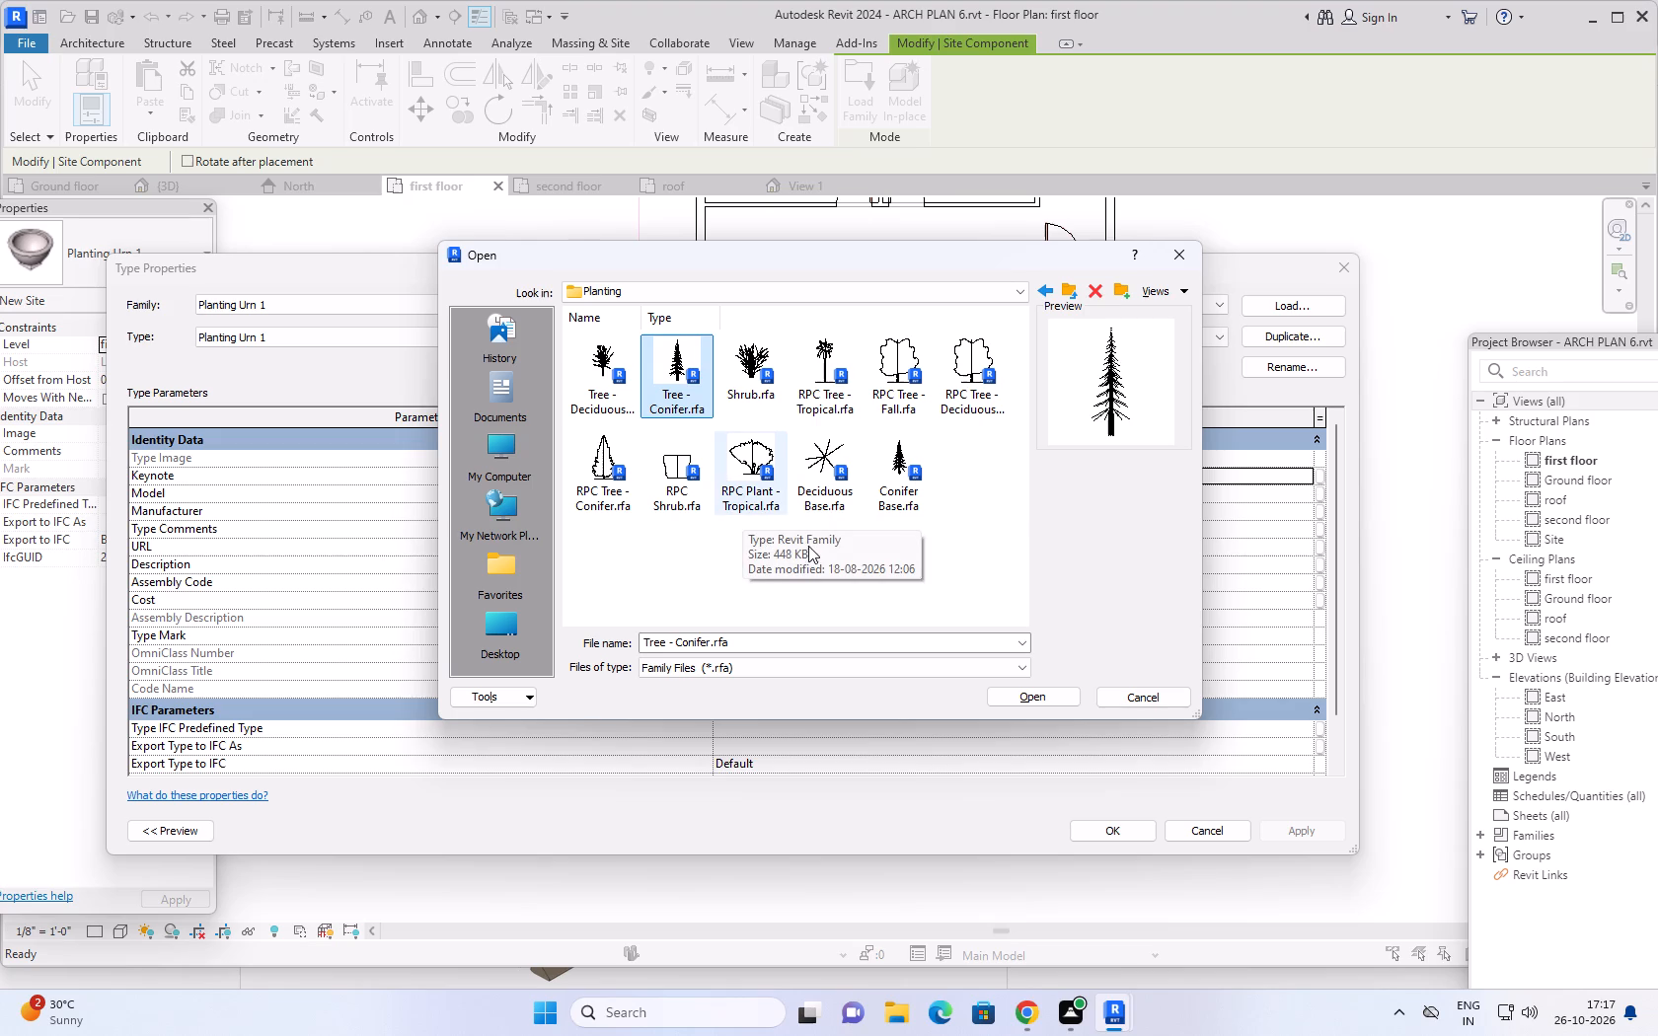
left_click(1032, 698)
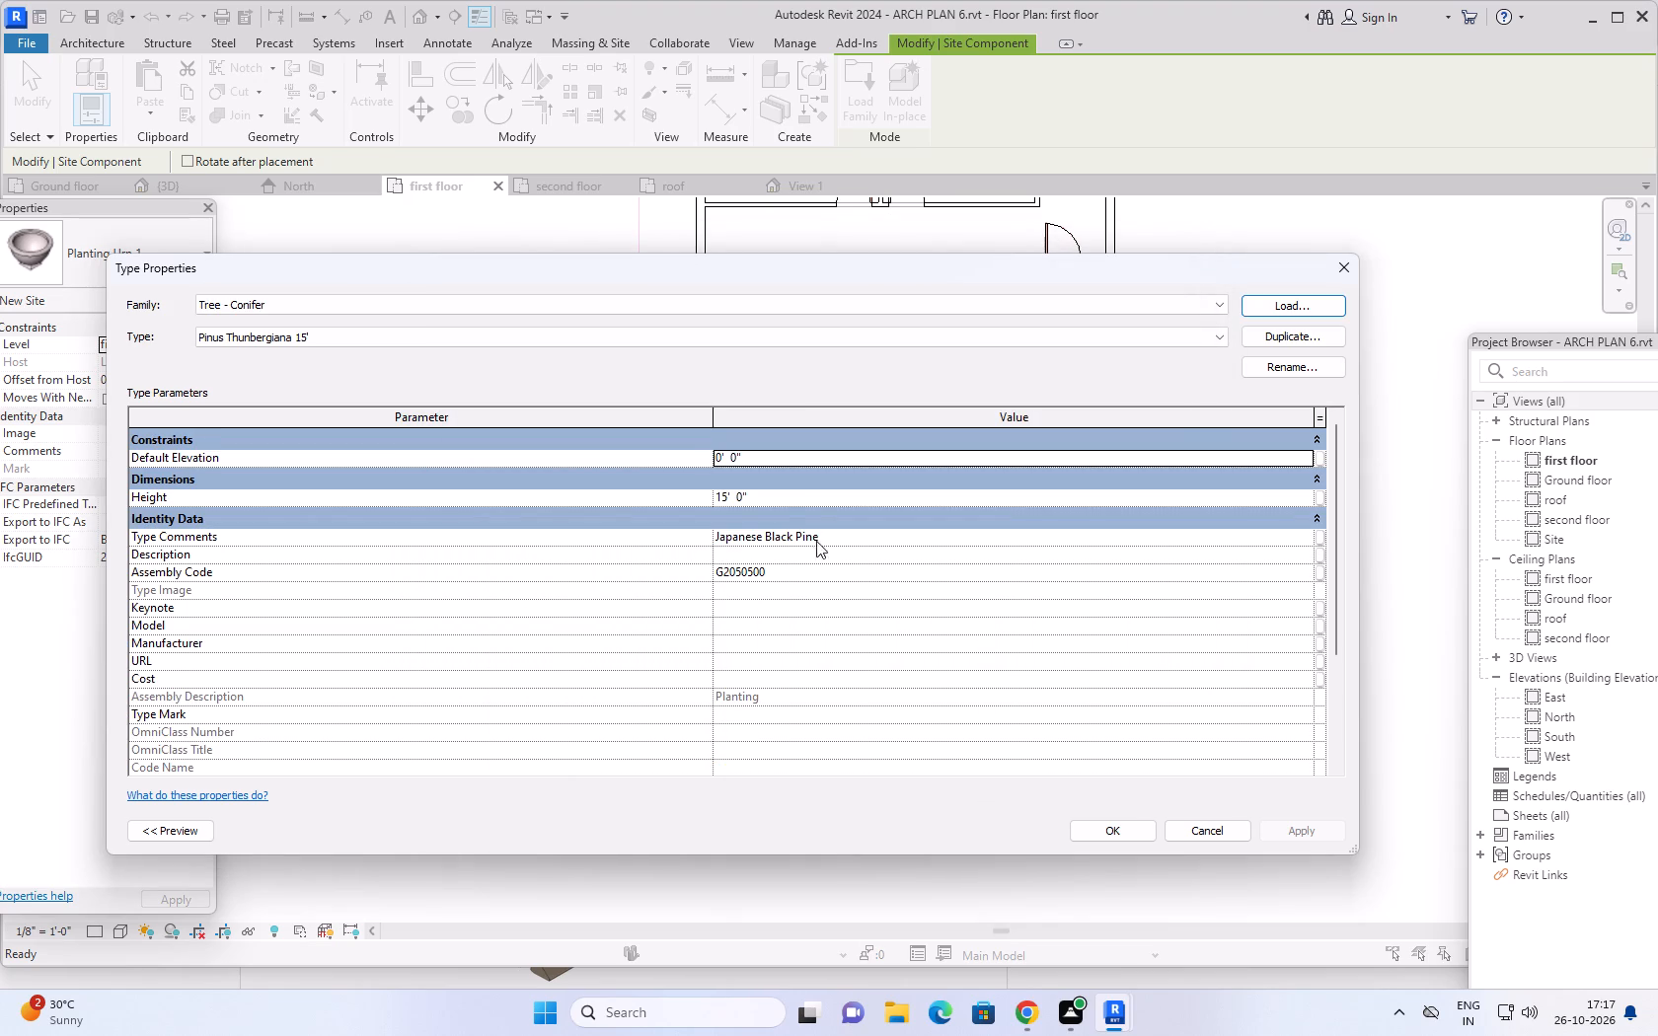
Set the Pinus Thunbergiana 15' type's height to 7' and apply the change.
left_click(803, 500)
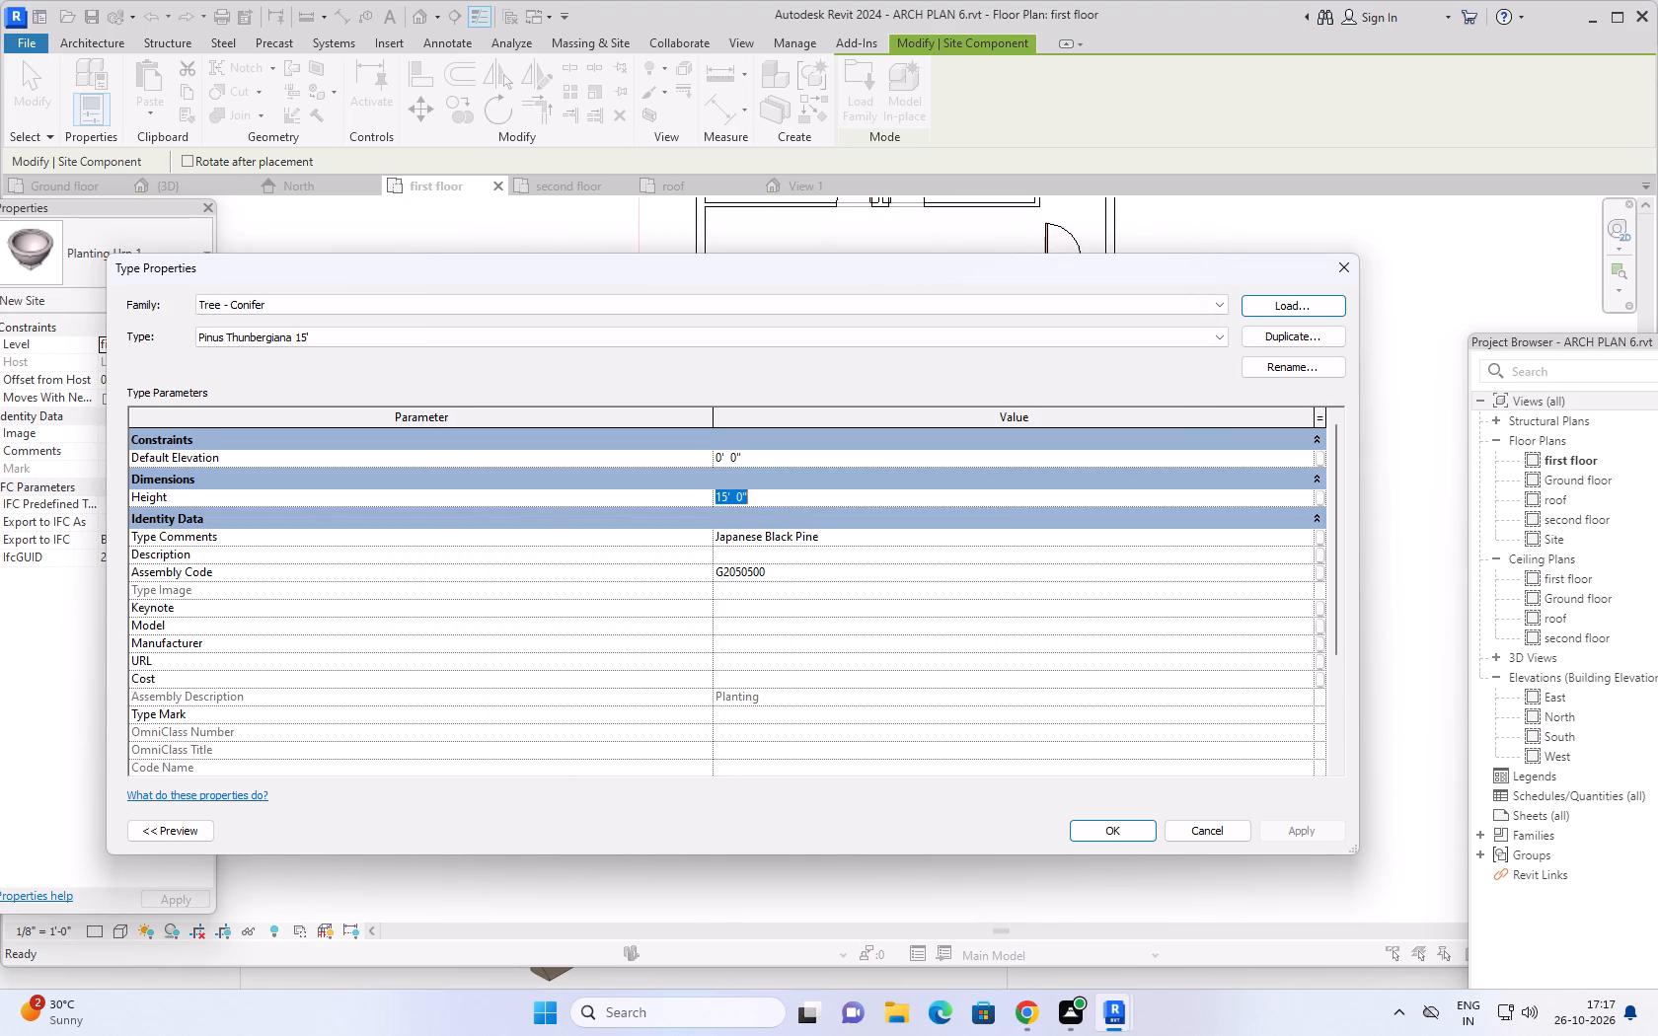
type("7'")
key("Return")
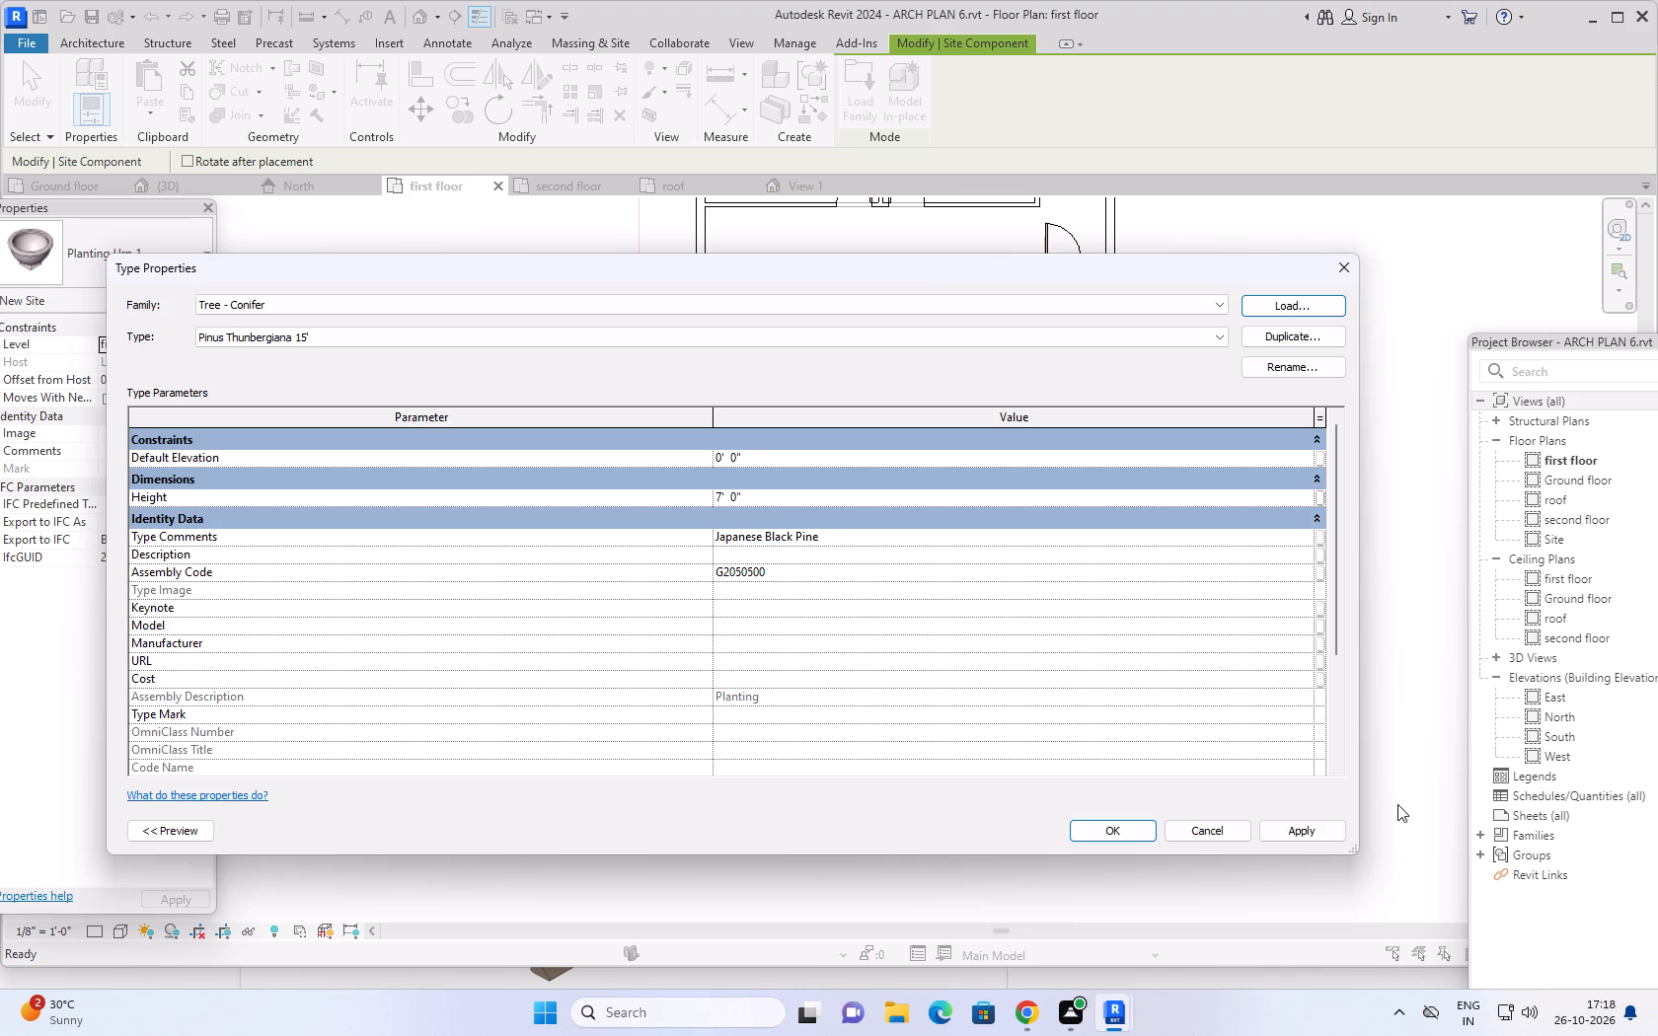
left_click(1312, 829)
left_click(1110, 825)
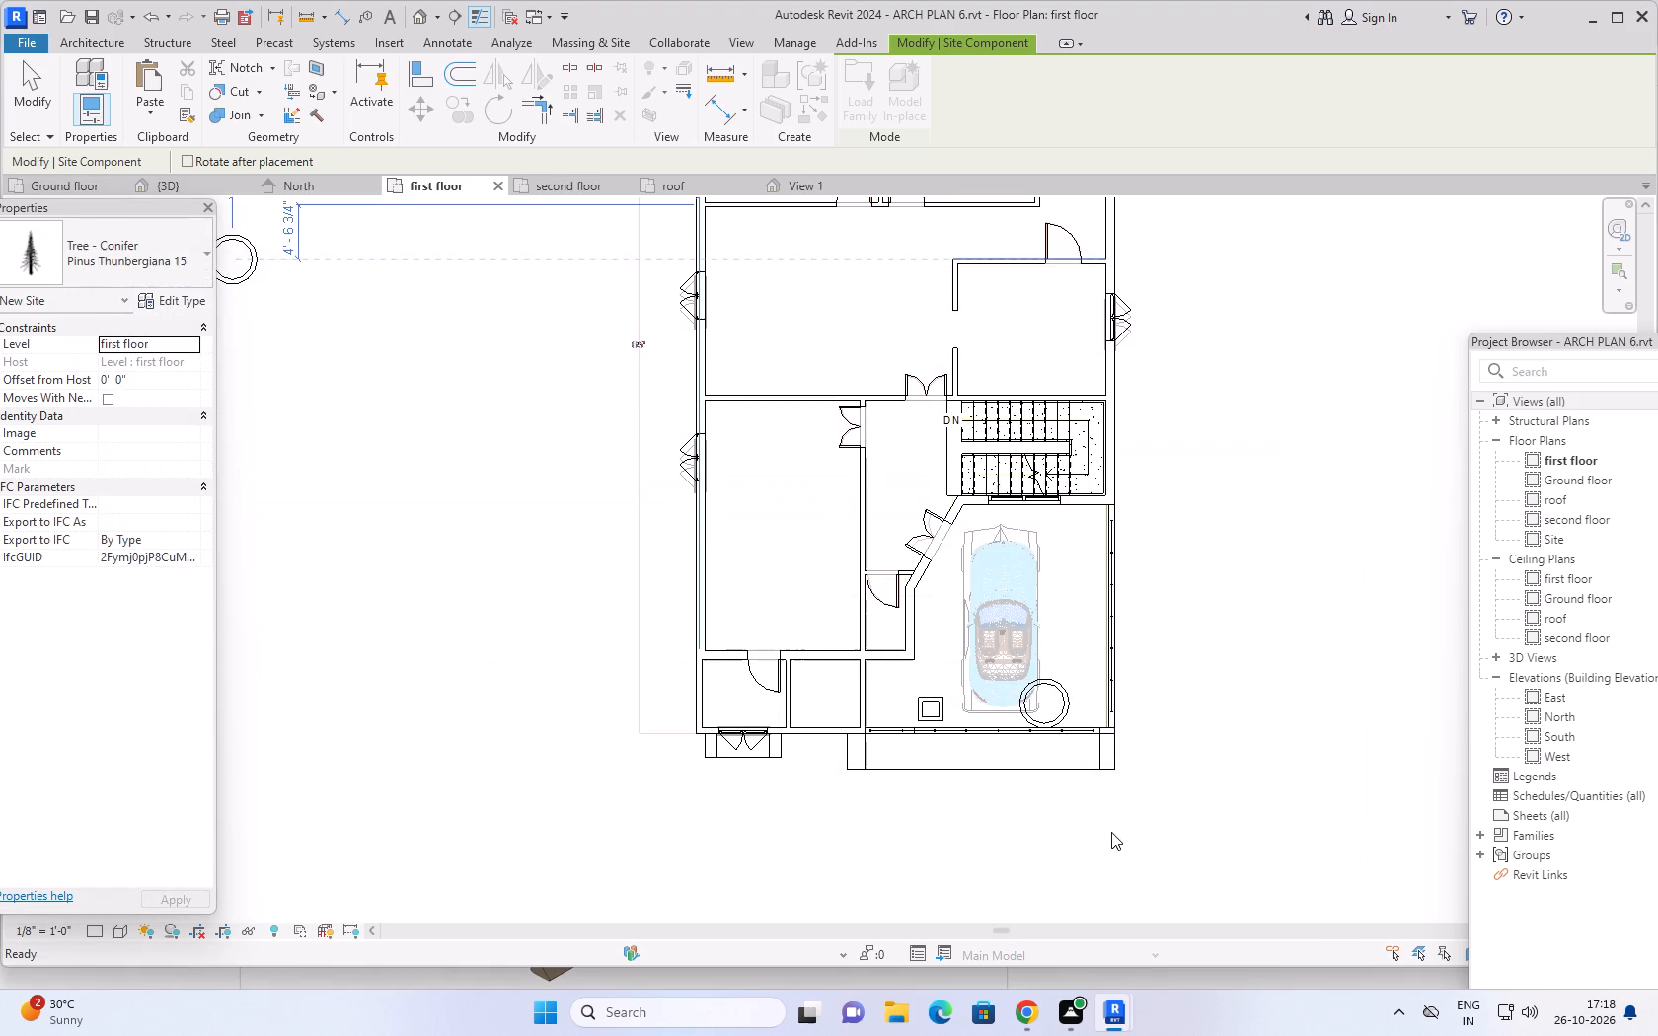
Place the Pinus Thunbergiana conifer at the centre of the planting urn by the car's southeast corner.
scroll(1048, 703, "up", 7)
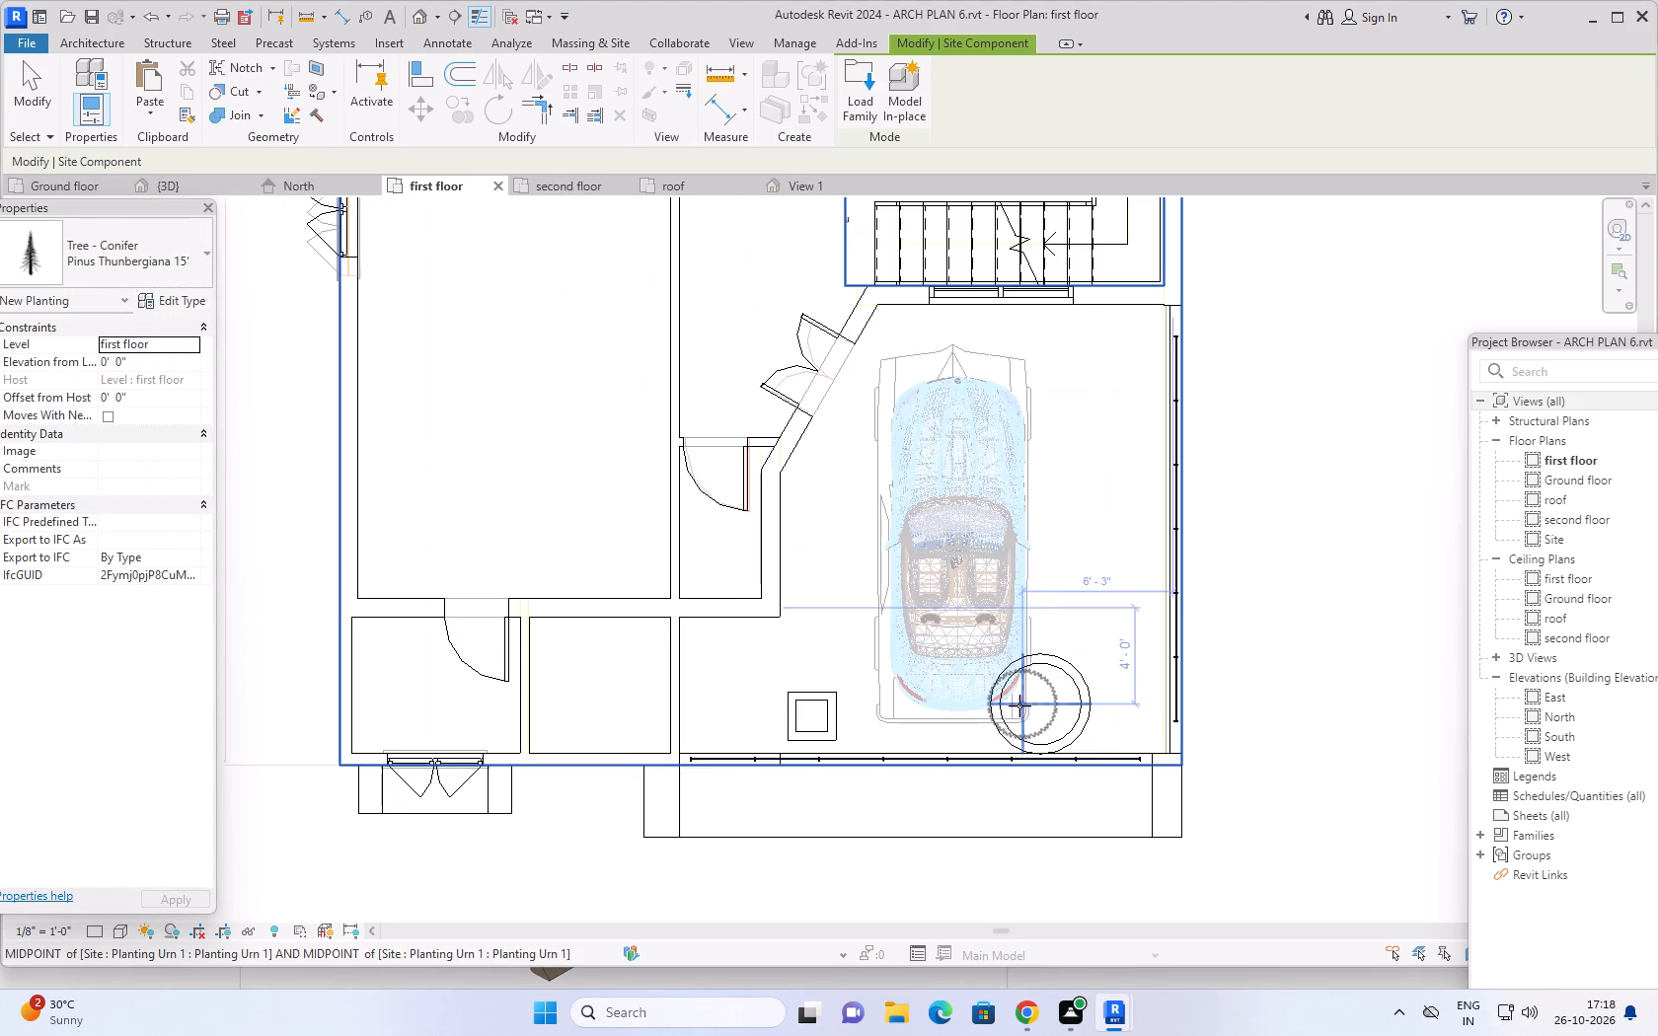
left_click(1046, 705)
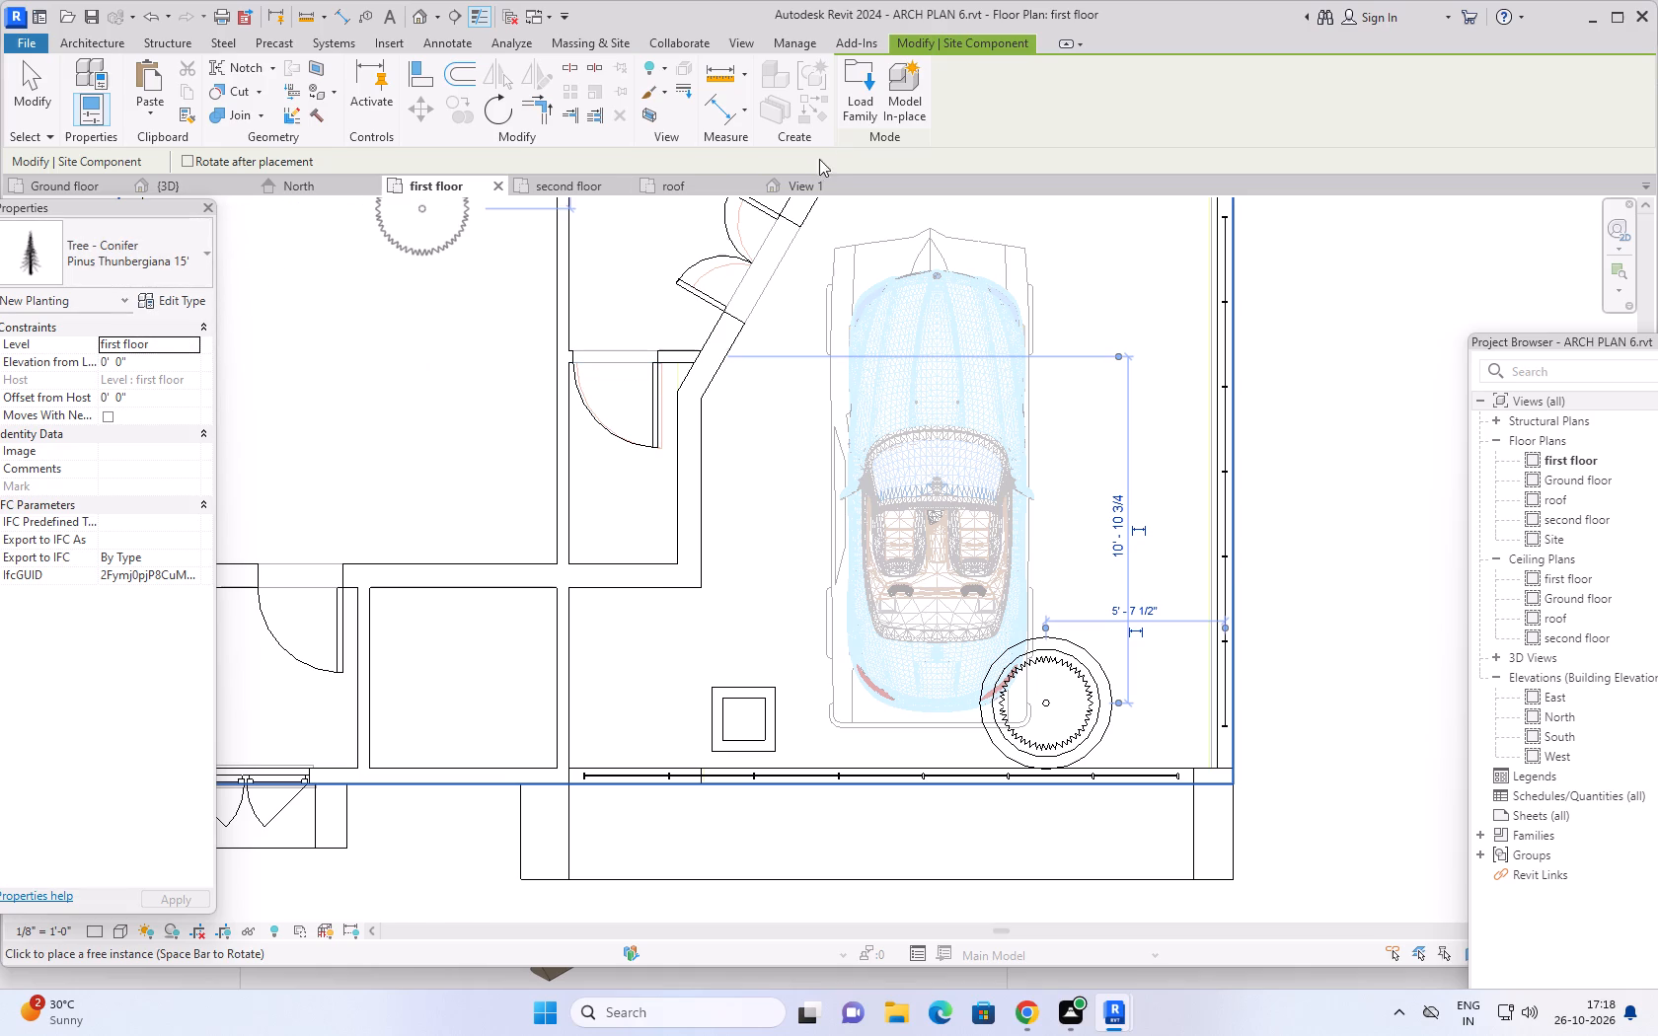
Load the RPC Tree - Conifer family and place a Chinese Juniper - 7' at the centre of the 2'x2' planter.
left_click(853, 86)
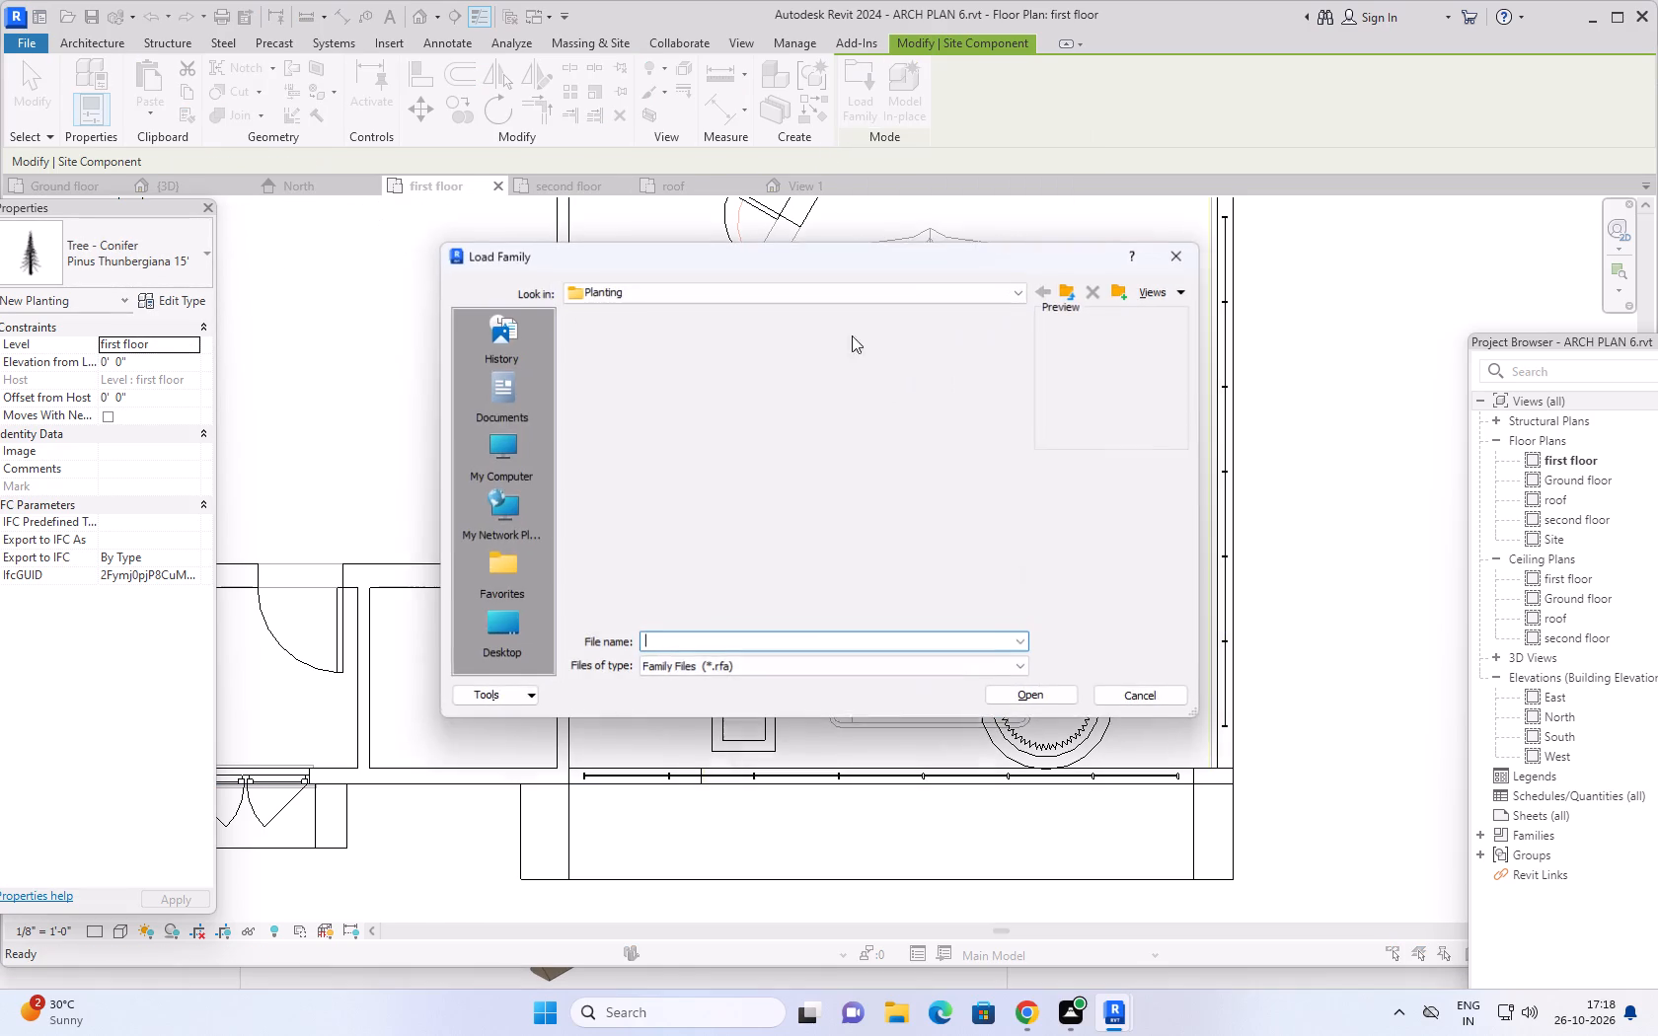
left_click(595, 462)
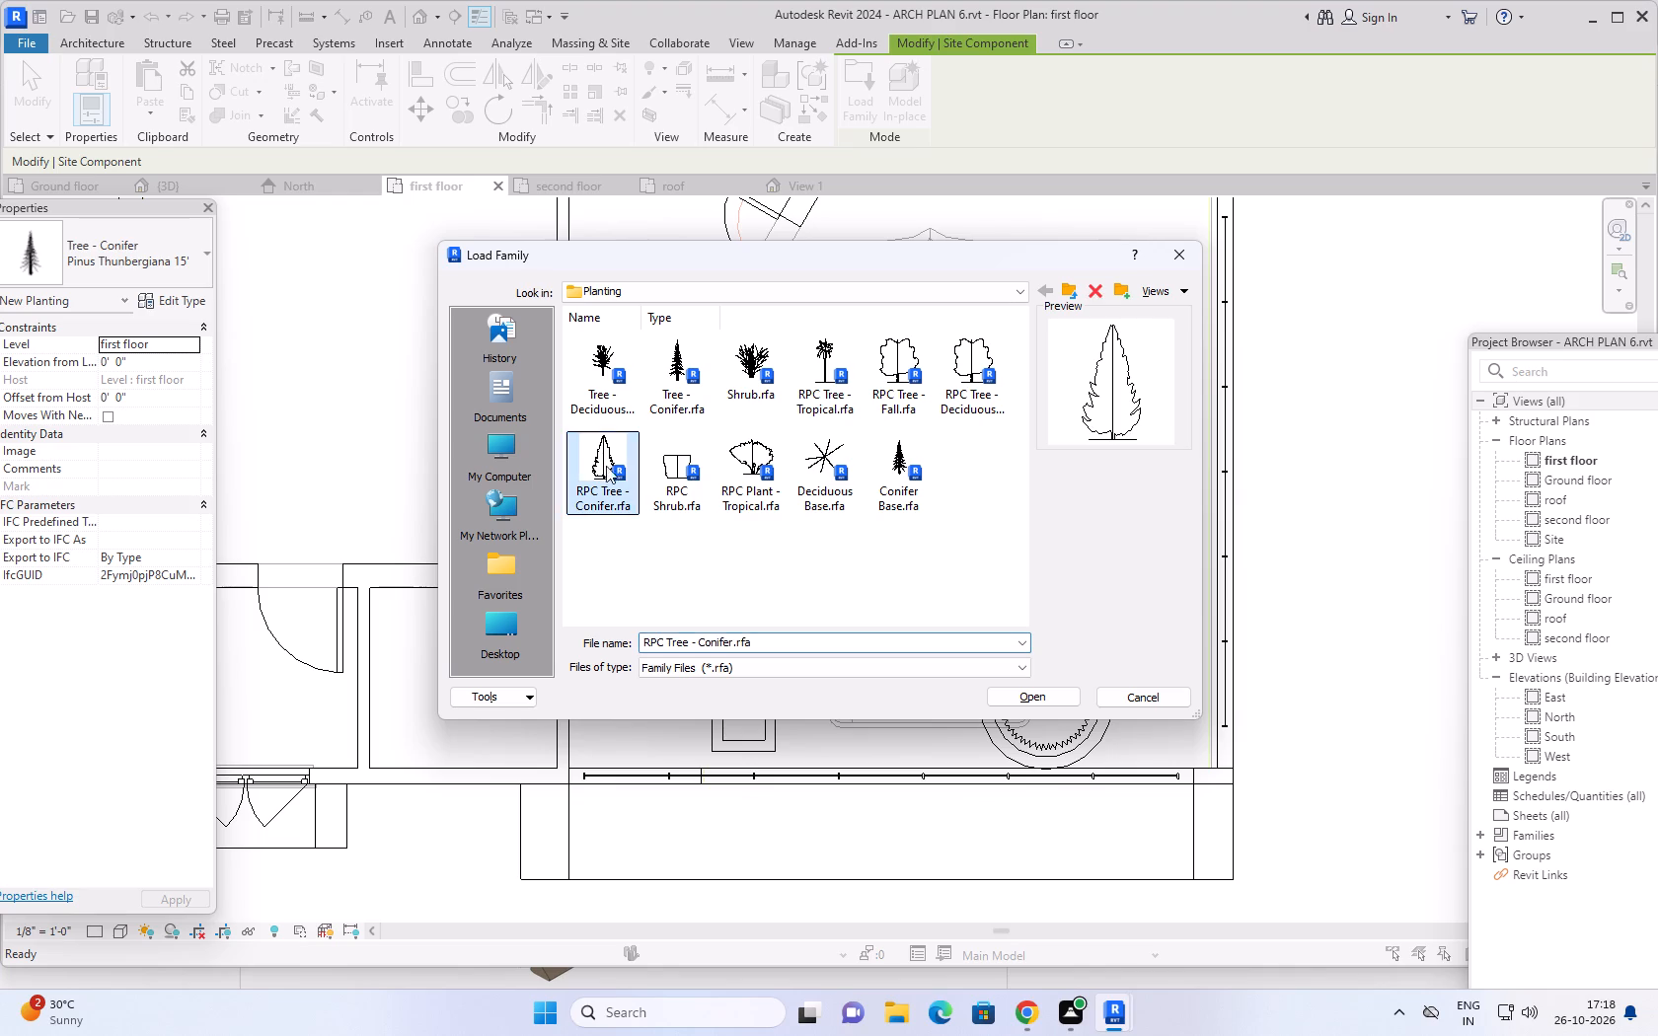
left_click(1036, 698)
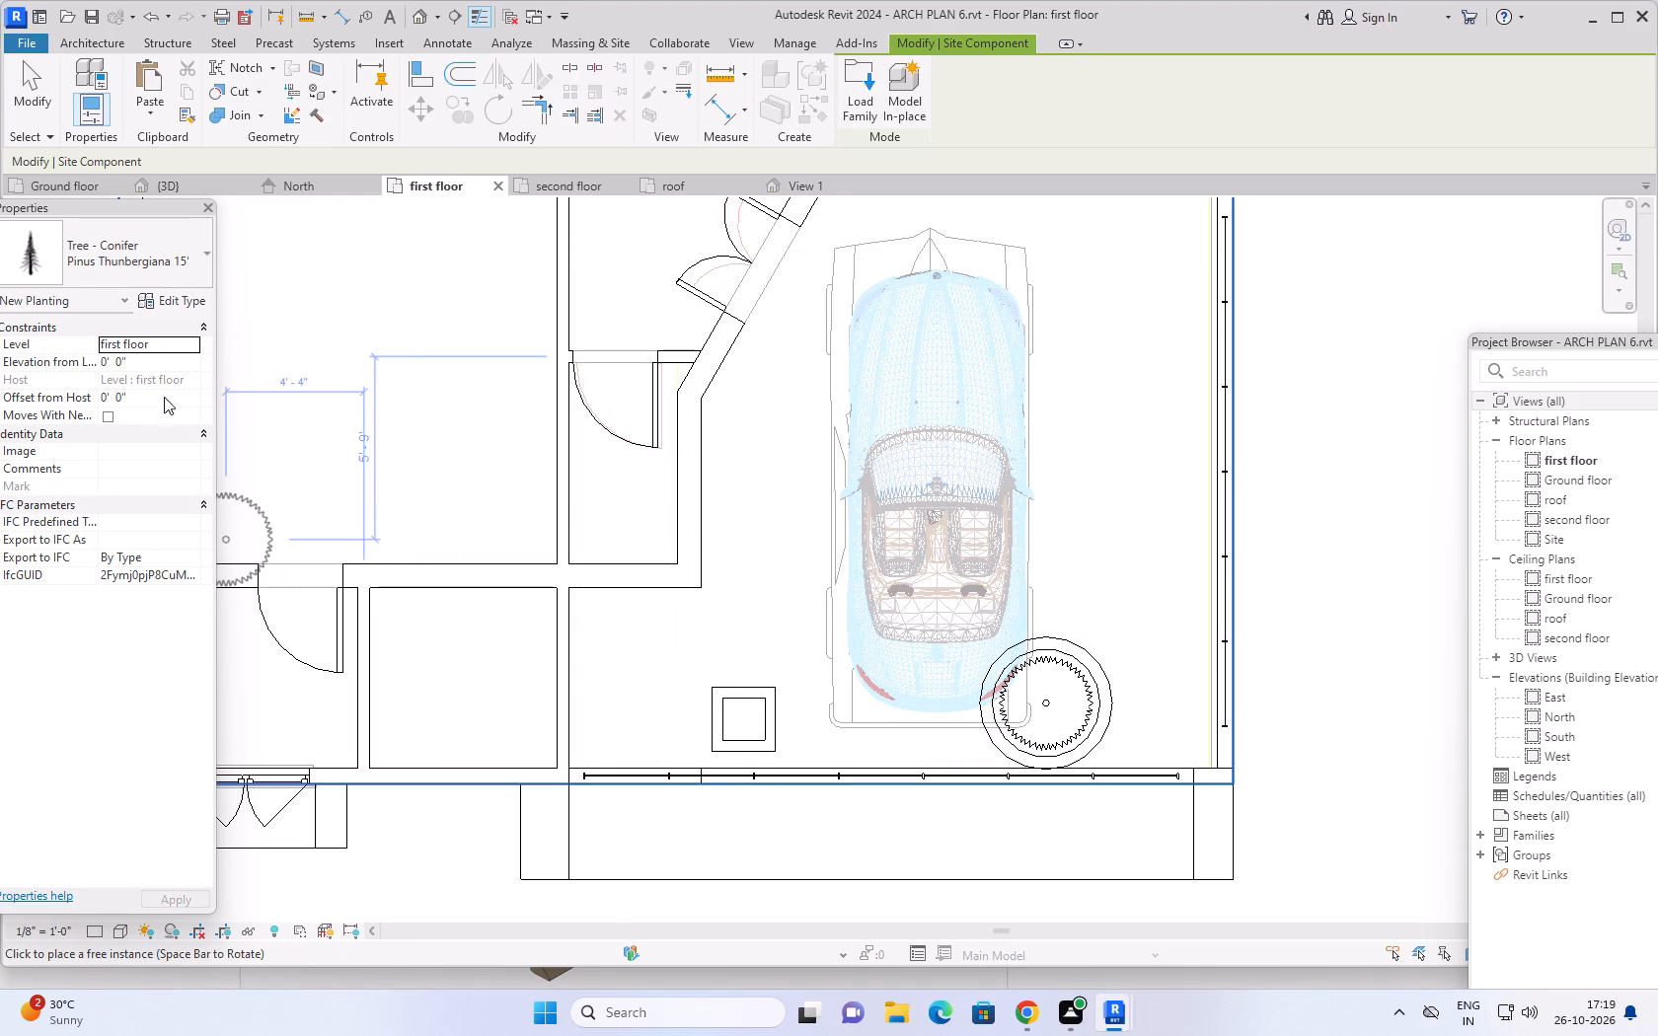
left_click(163, 306)
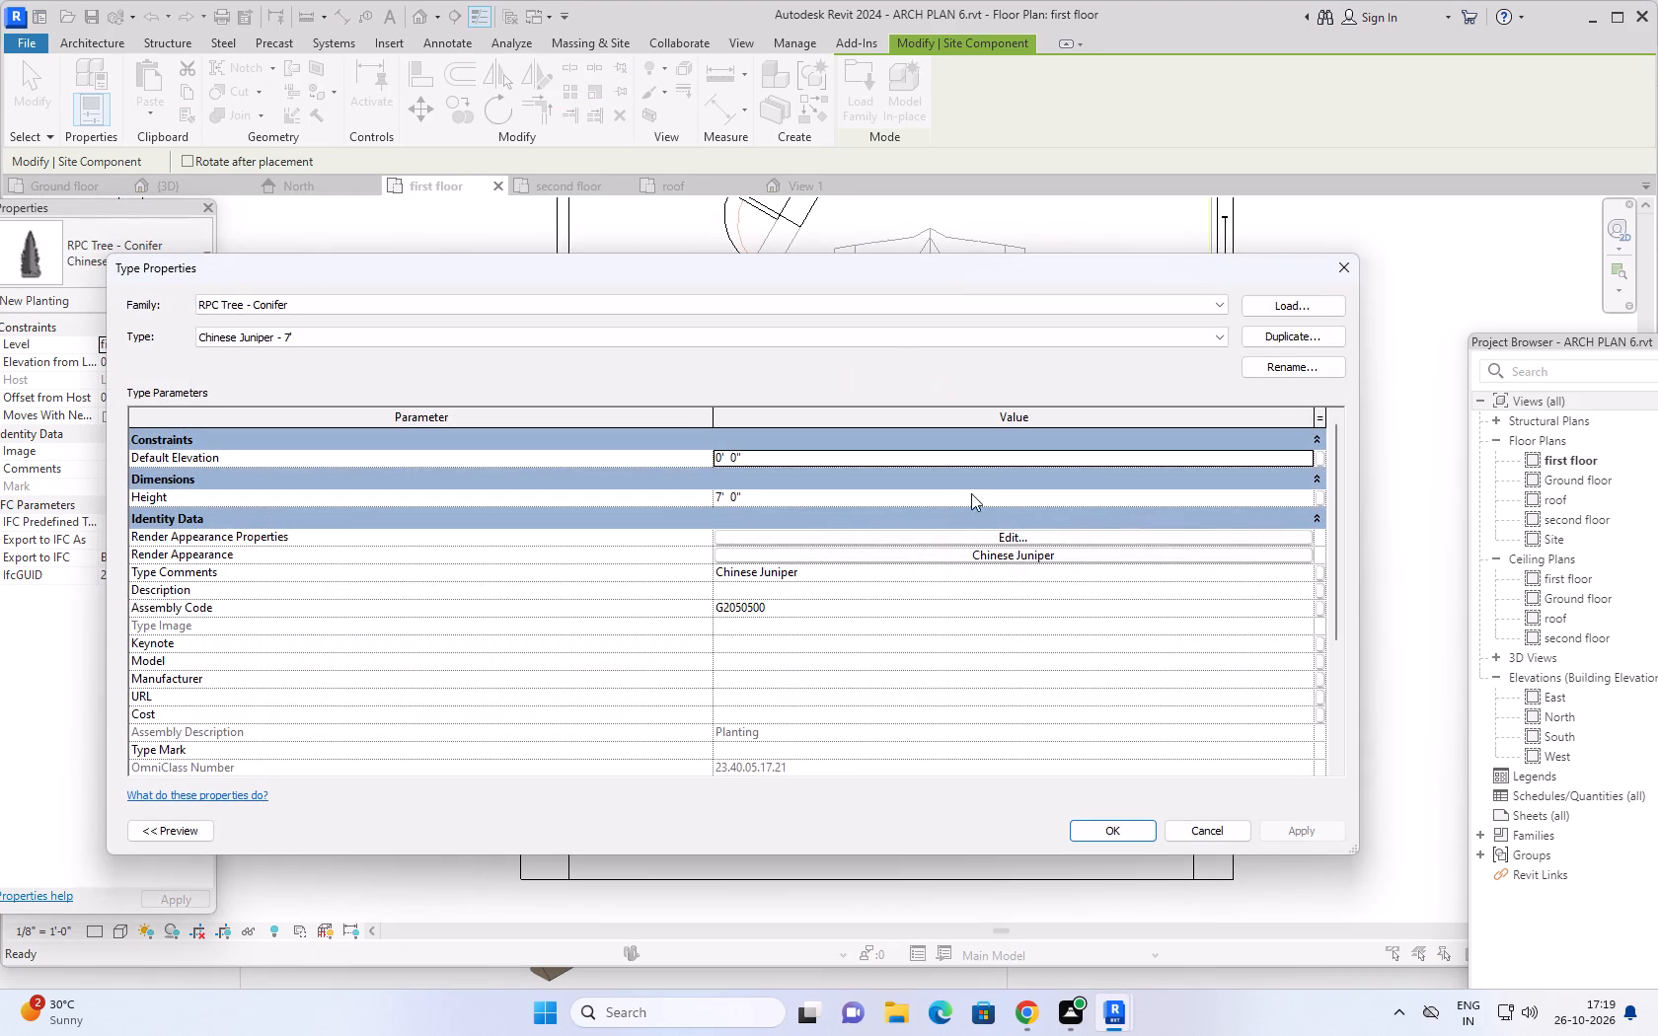
left_click(1123, 826)
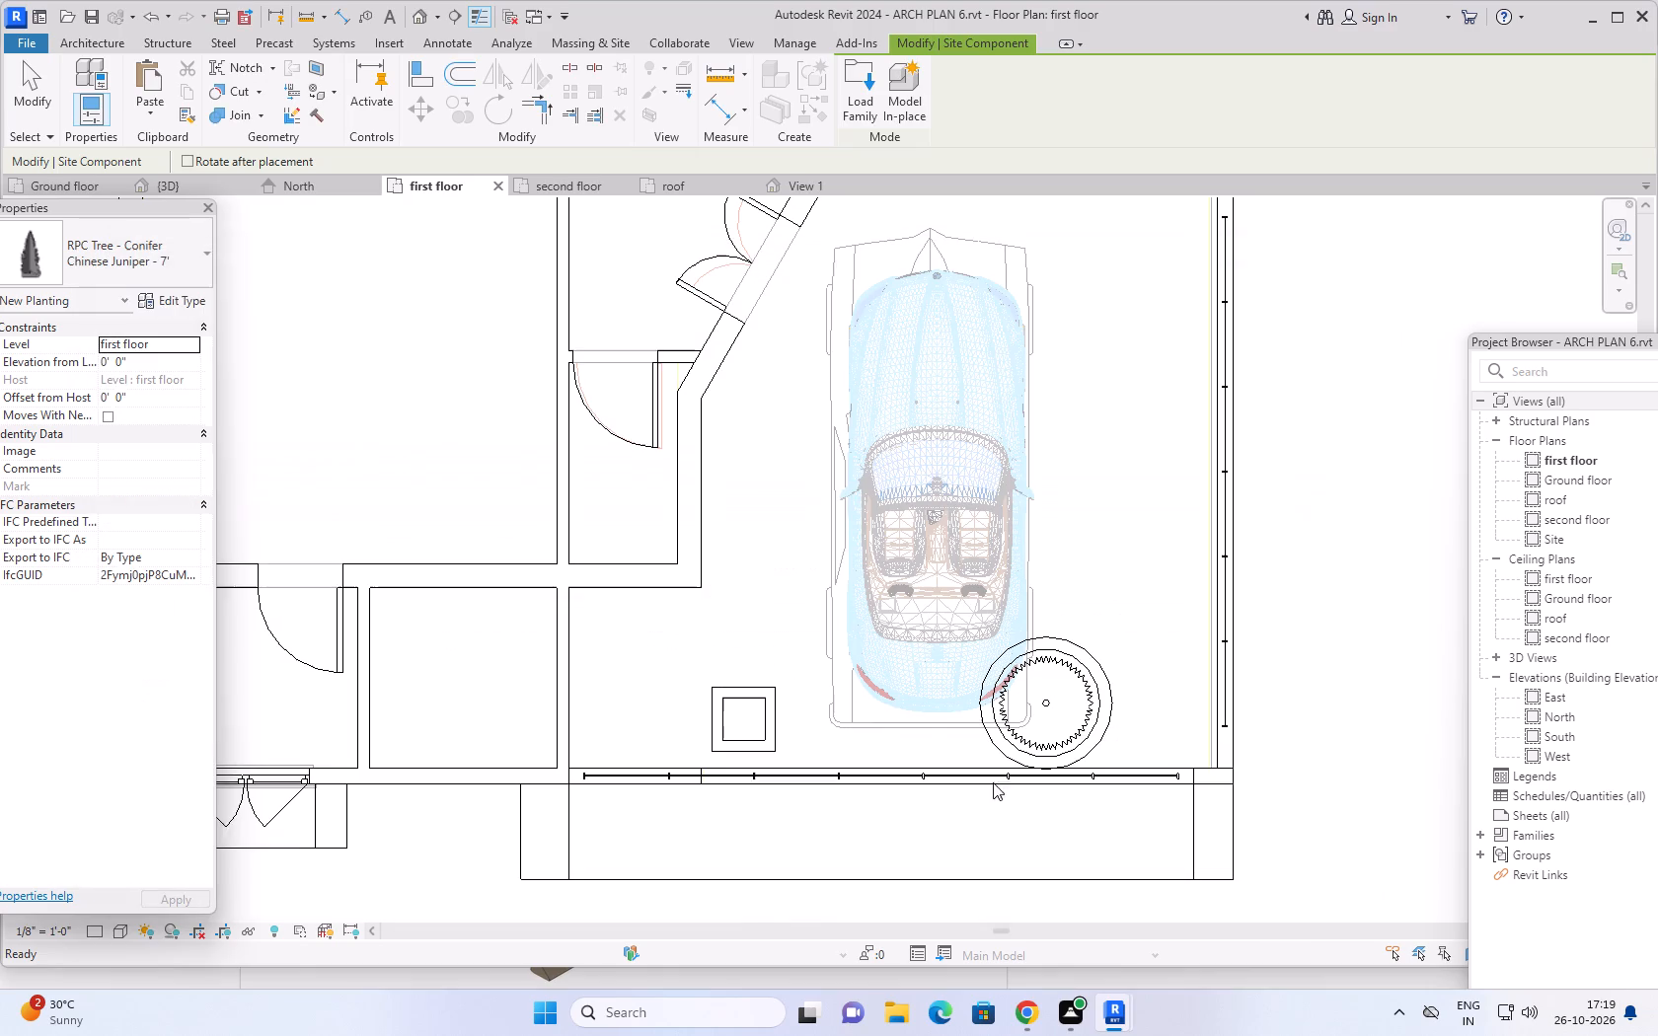
left_click(745, 721)
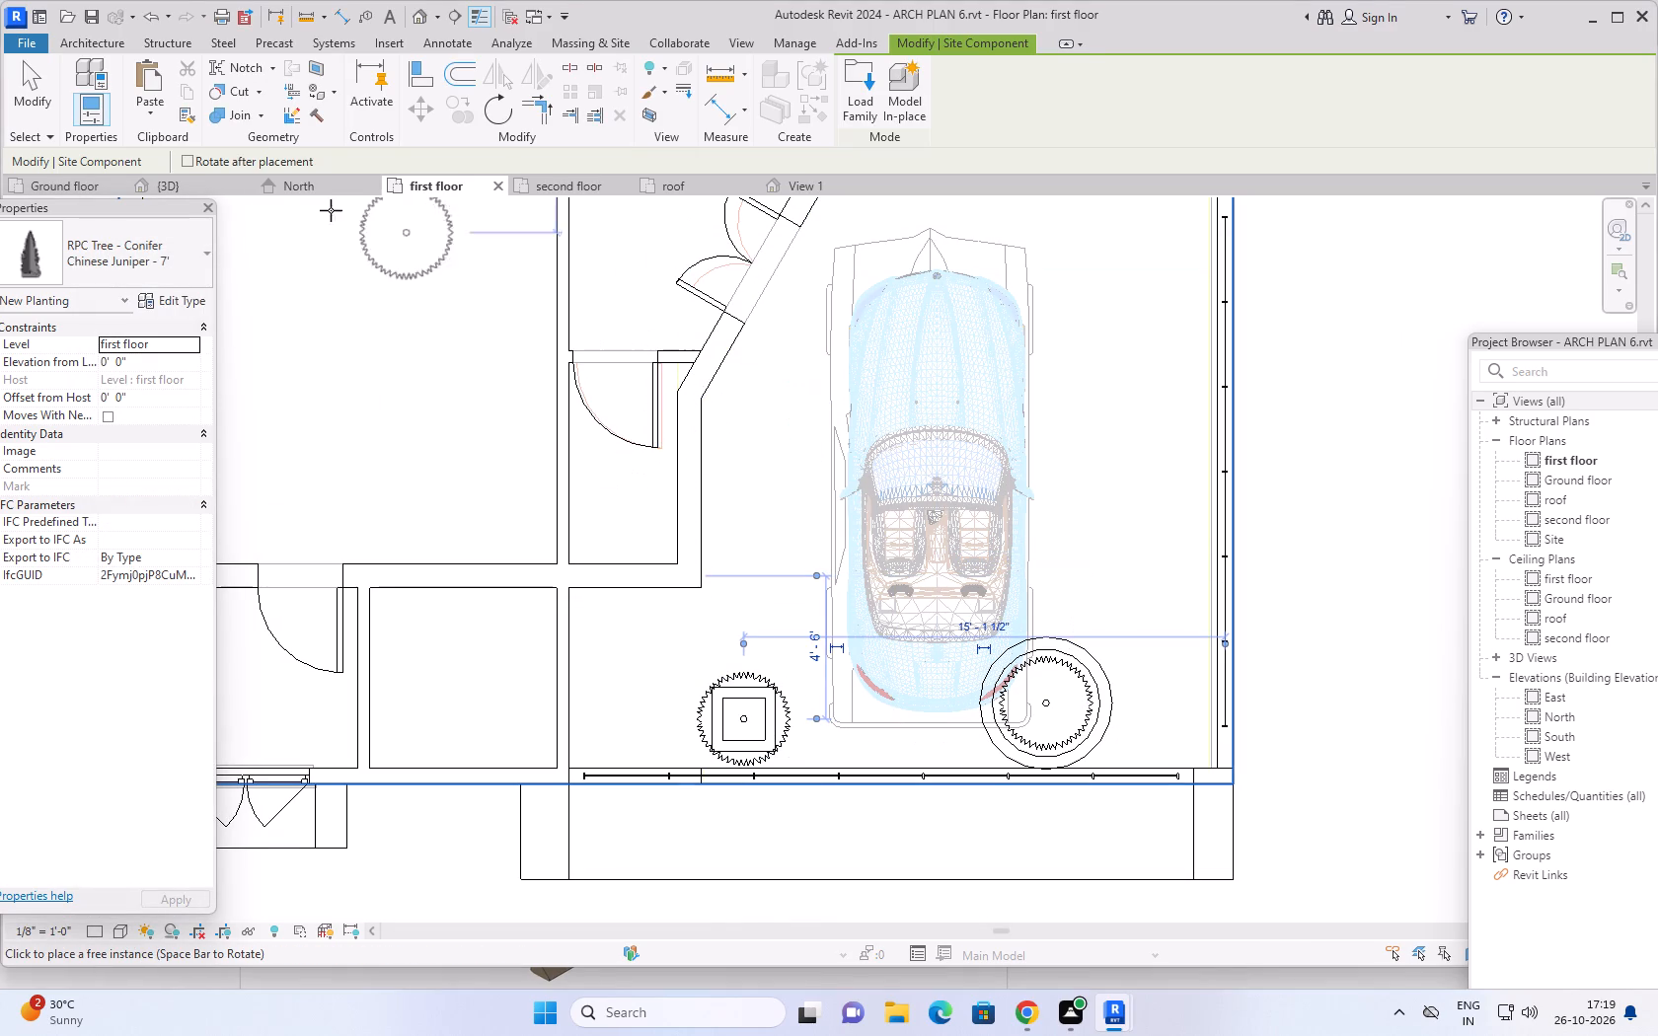
End the placement and examine the potted trees on the front balcony in the 3D view from several angles.
left_click(190, 185)
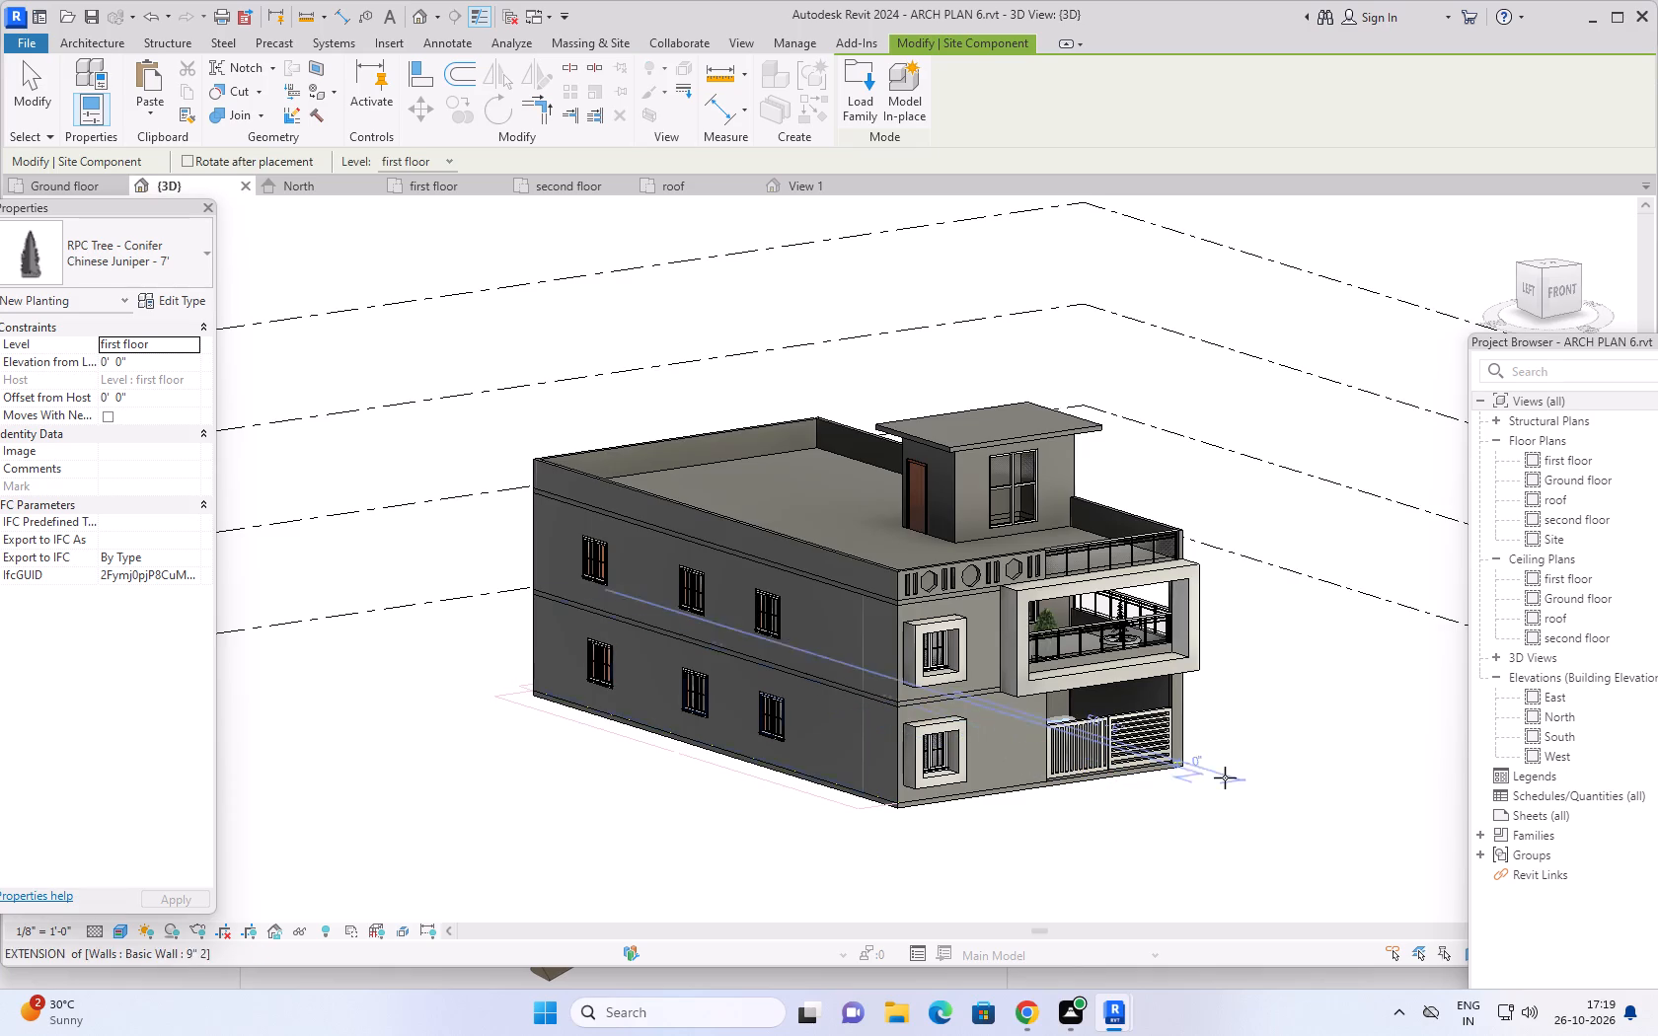
middle_click_drag(1318, 788, 1132, 806, "shift")
scroll(1253, 715, "up", 4)
key("Escape")
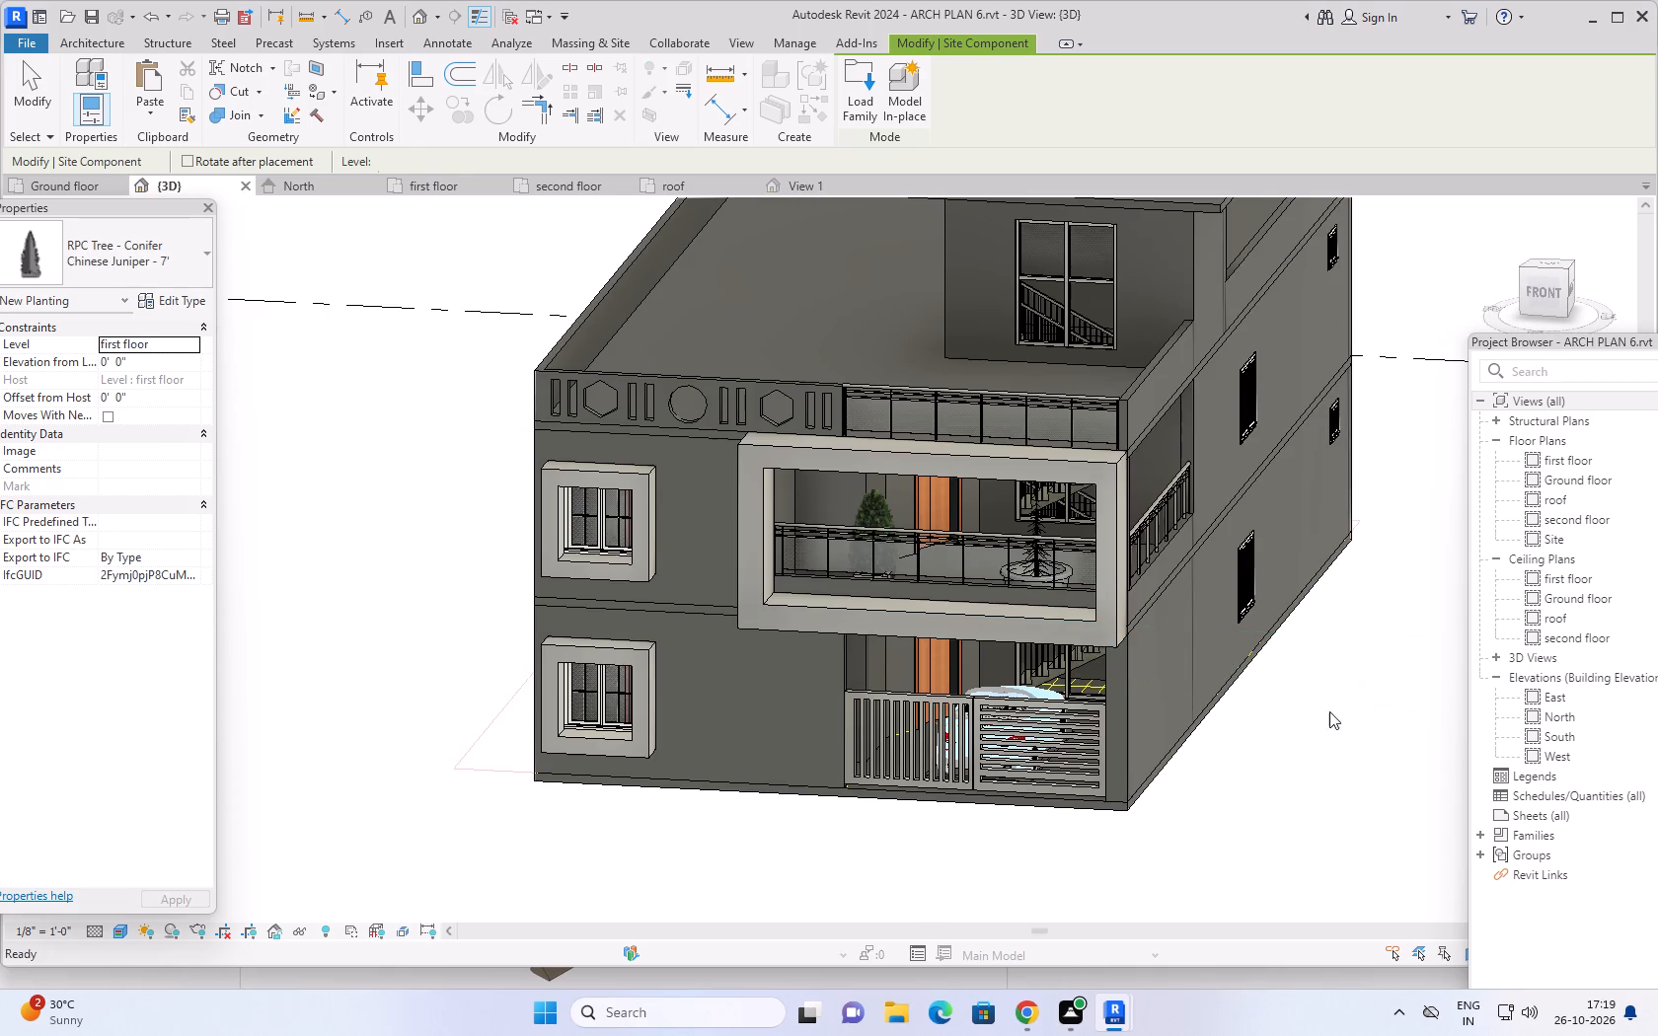
key("Escape")
middle_click_drag(1228, 760, 1276, 719)
scroll(995, 633, "up", 4)
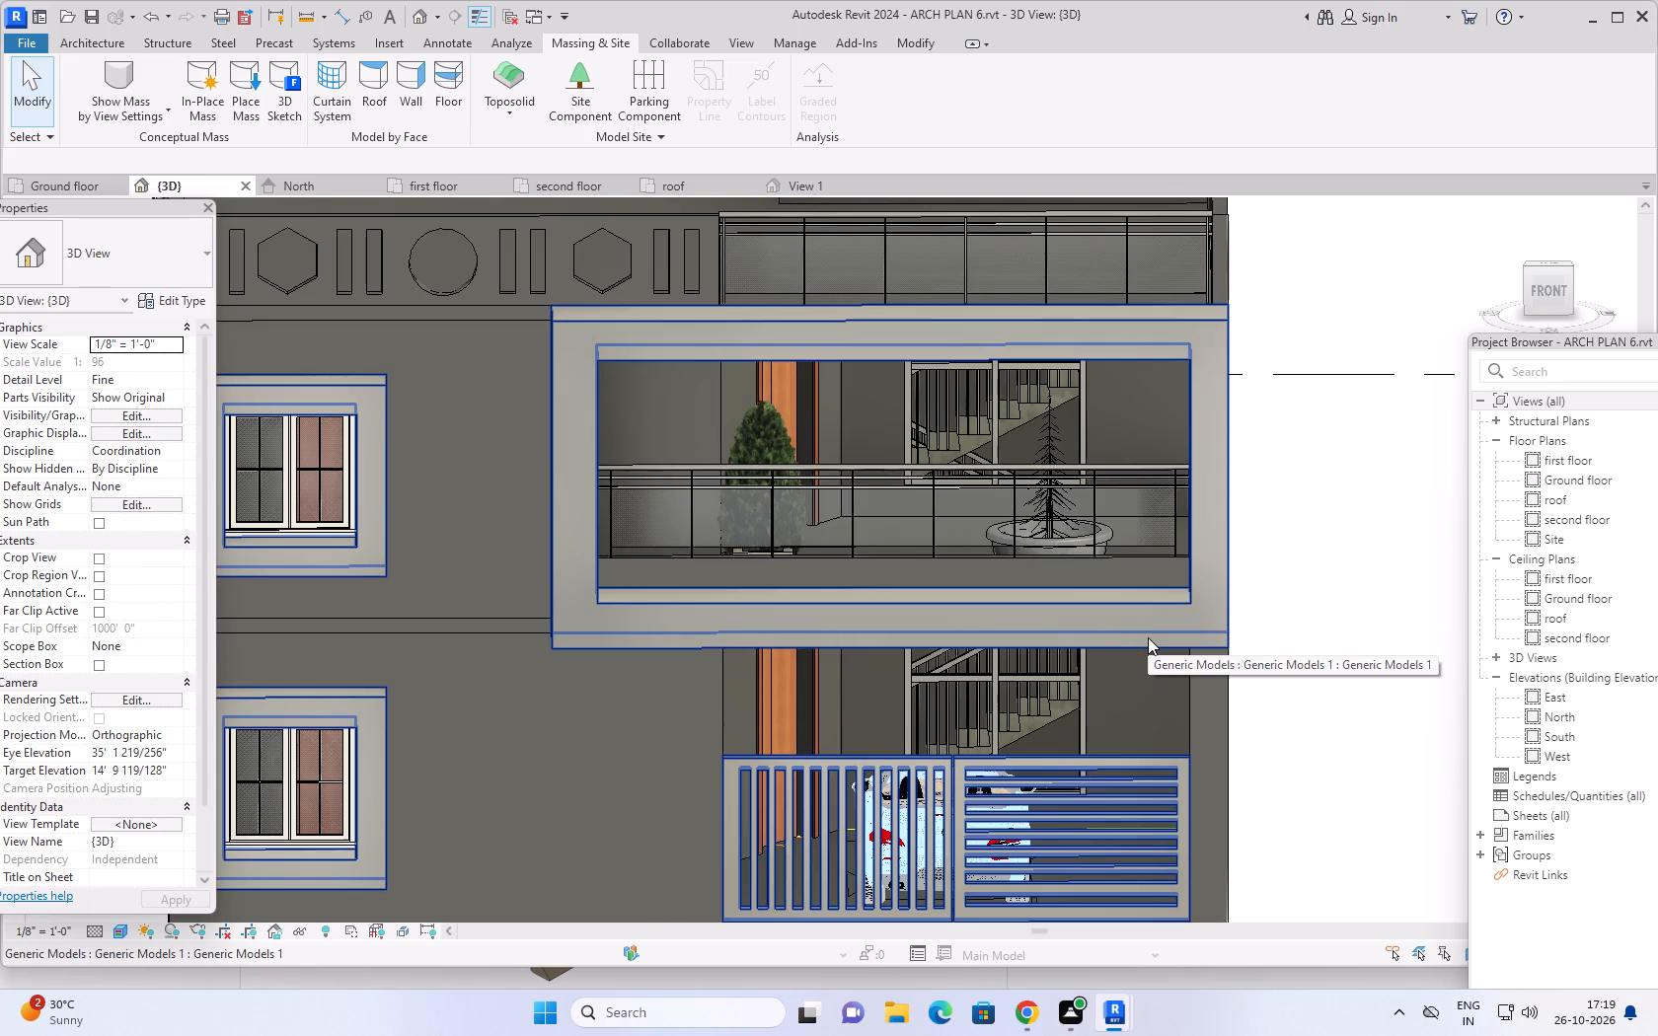
middle_click_drag(1270, 622, 958, 731, "shift")
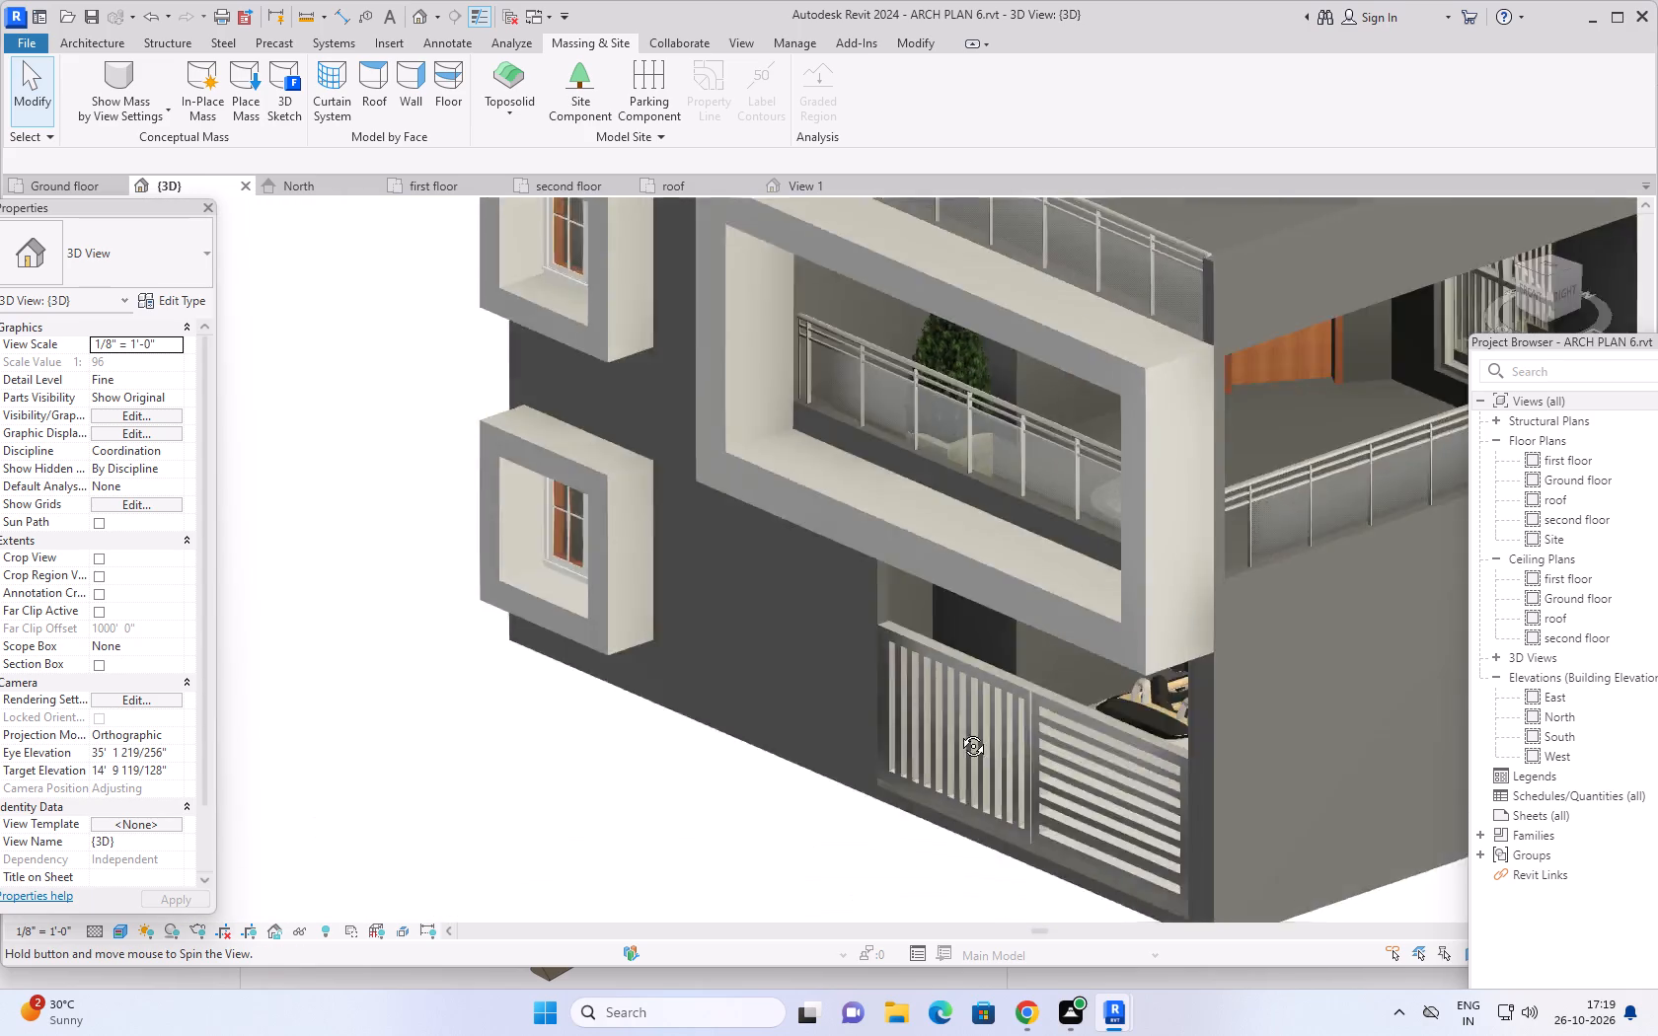
middle_click_drag(958, 731, 1262, 644, "shift")
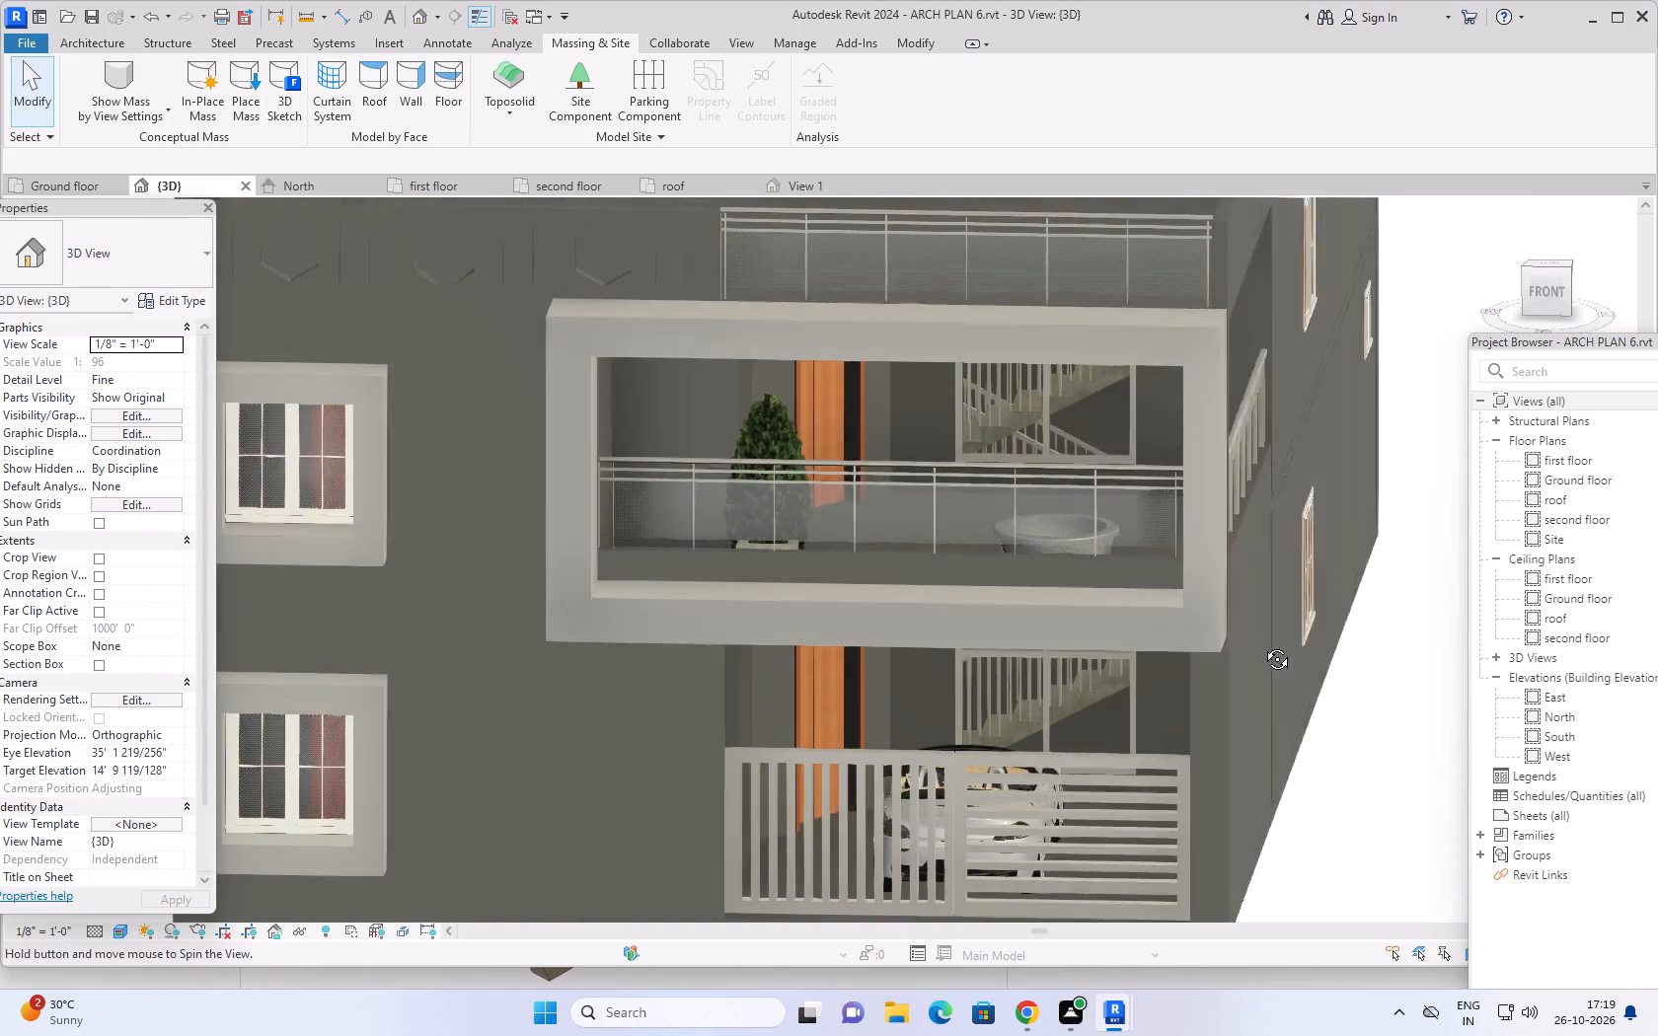
middle_click_drag(1262, 644, 1261, 651, "shift")
scroll(1304, 630, "down", 3)
middle_click_drag(1339, 629, 1327, 695, "shift")
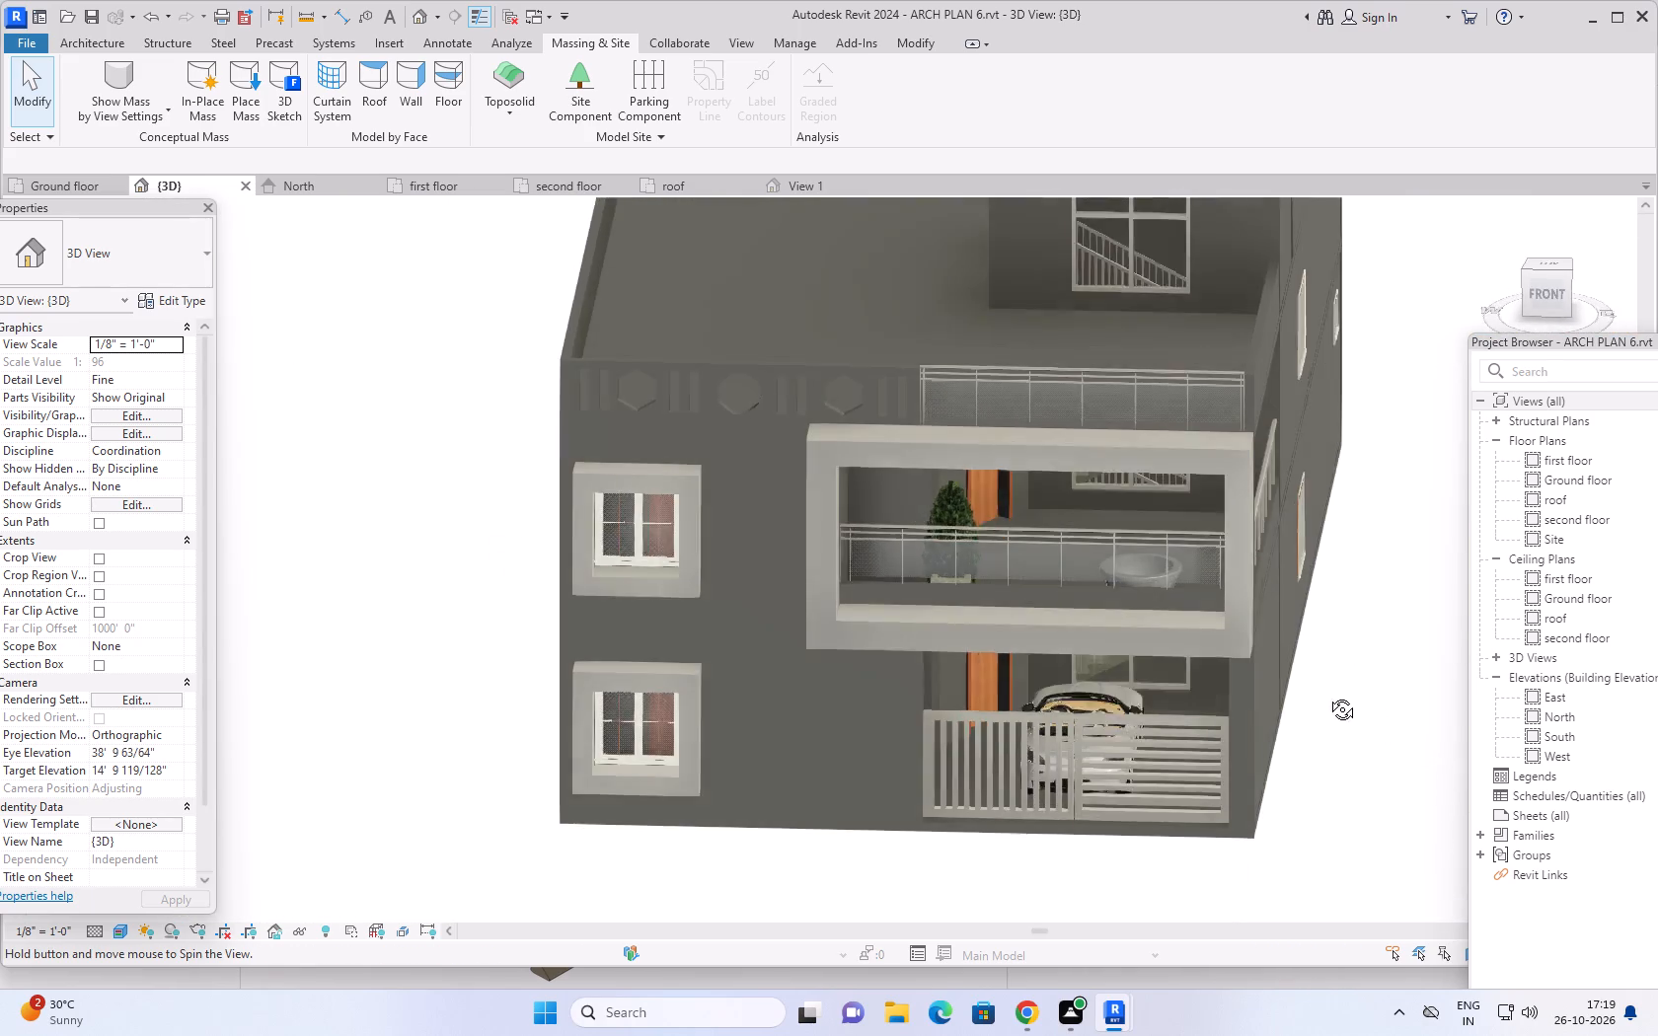
middle_click_drag(1327, 695, 1310, 779, "shift")
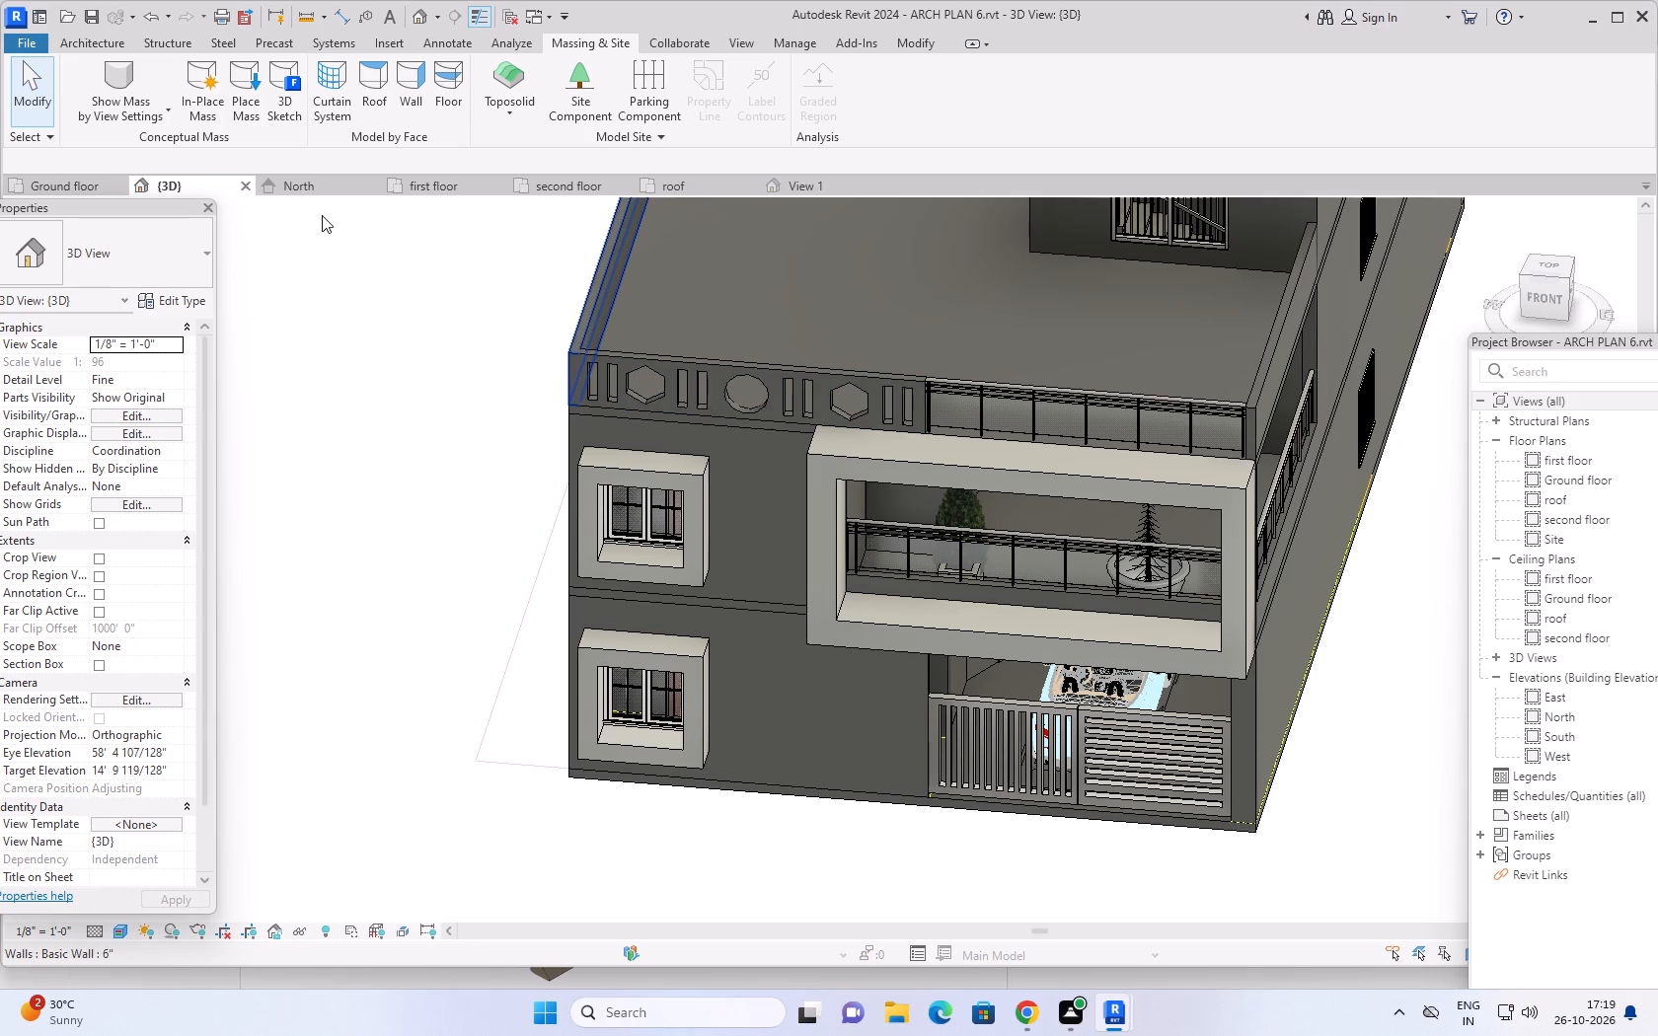
On the first floor plan, change the conifer in the round planting urn to the RPC deciduous type Japanese Cherry - 15'.
left_click(332, 191)
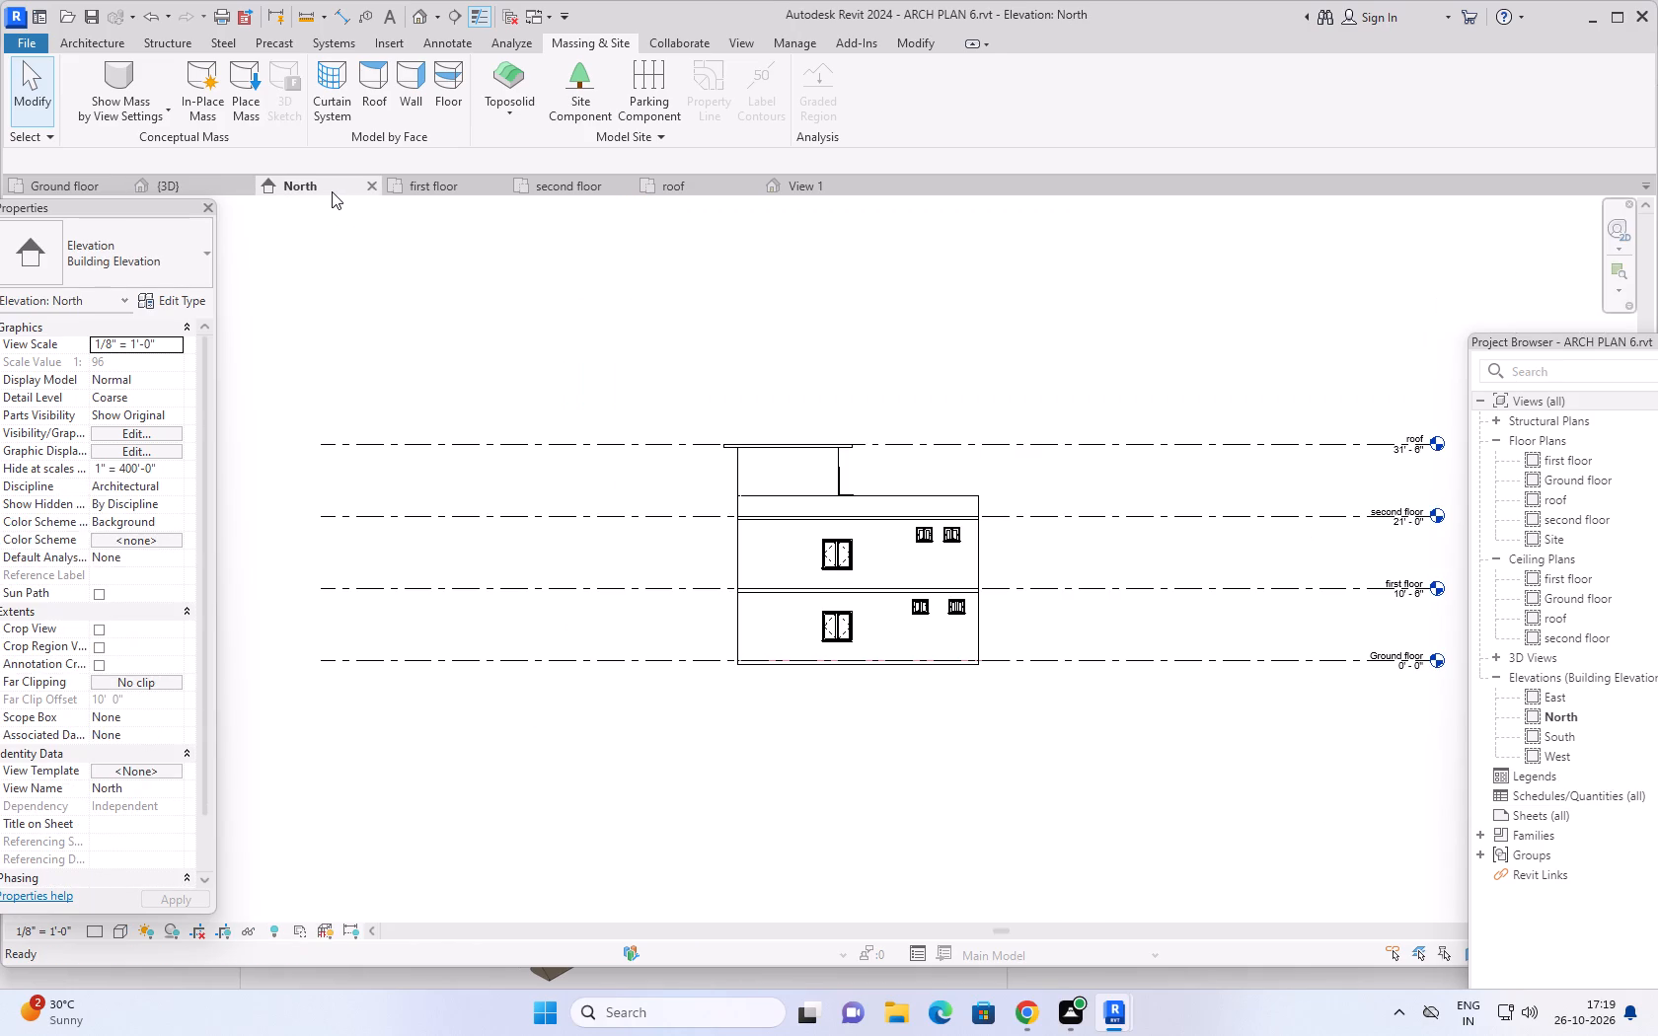
left_click(430, 186)
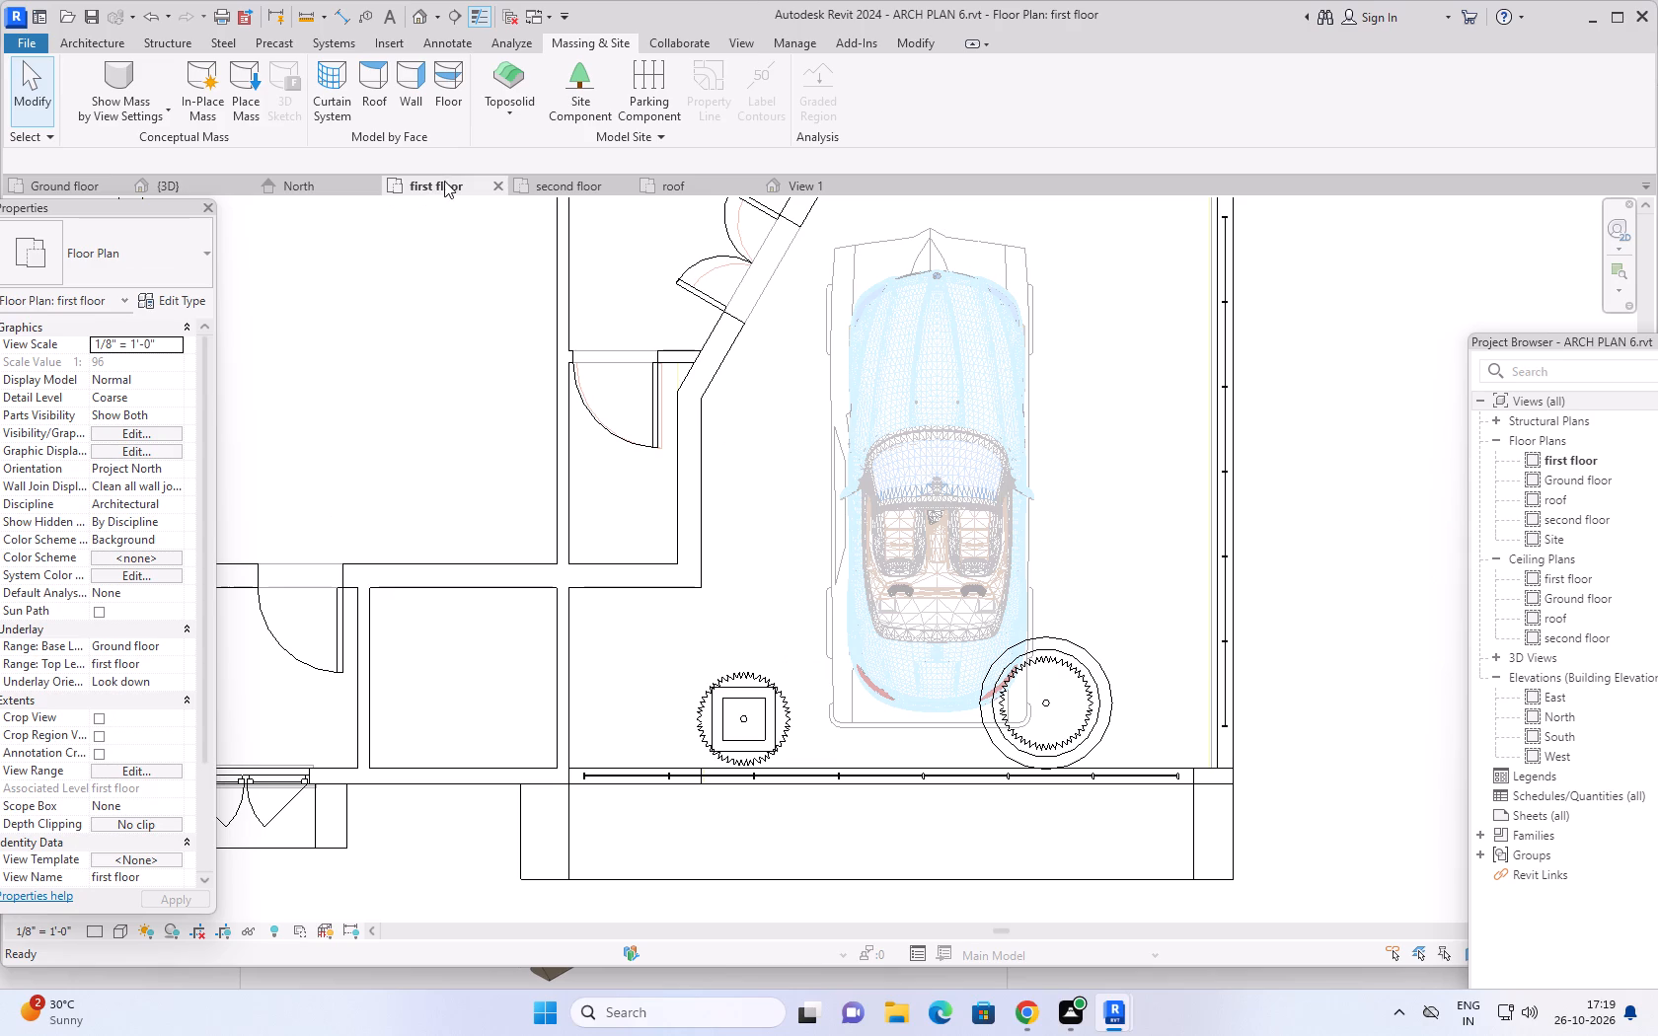
left_click(1063, 688)
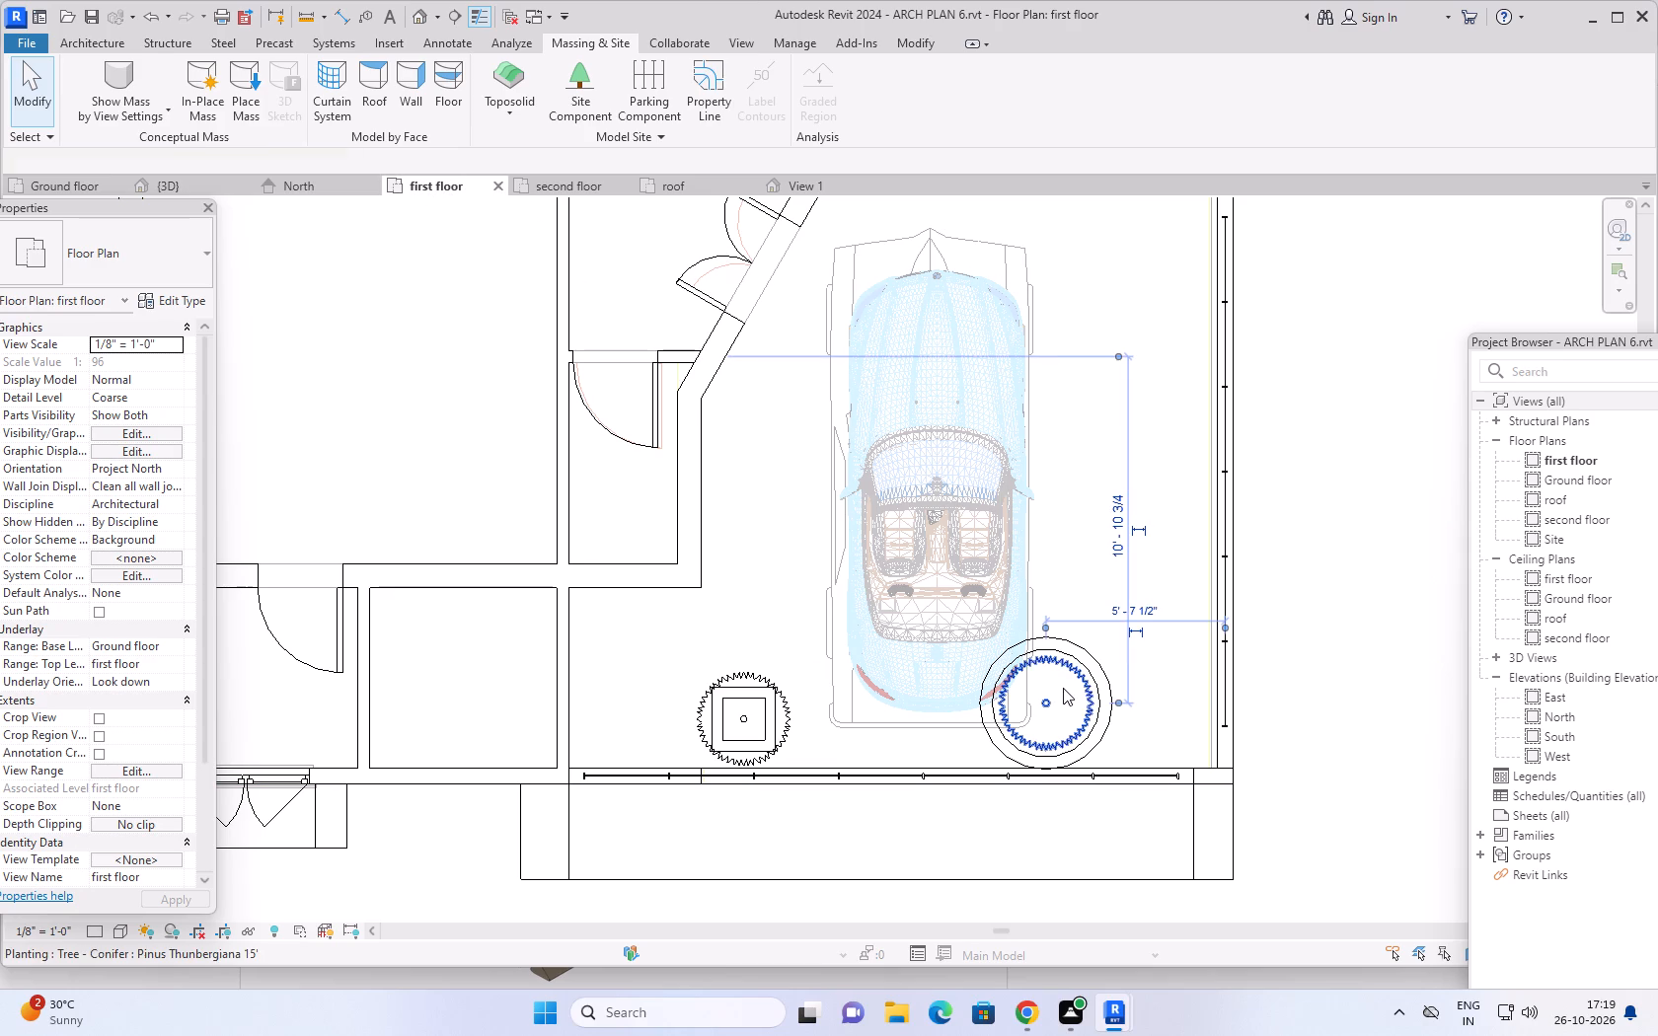
left_click(185, 249)
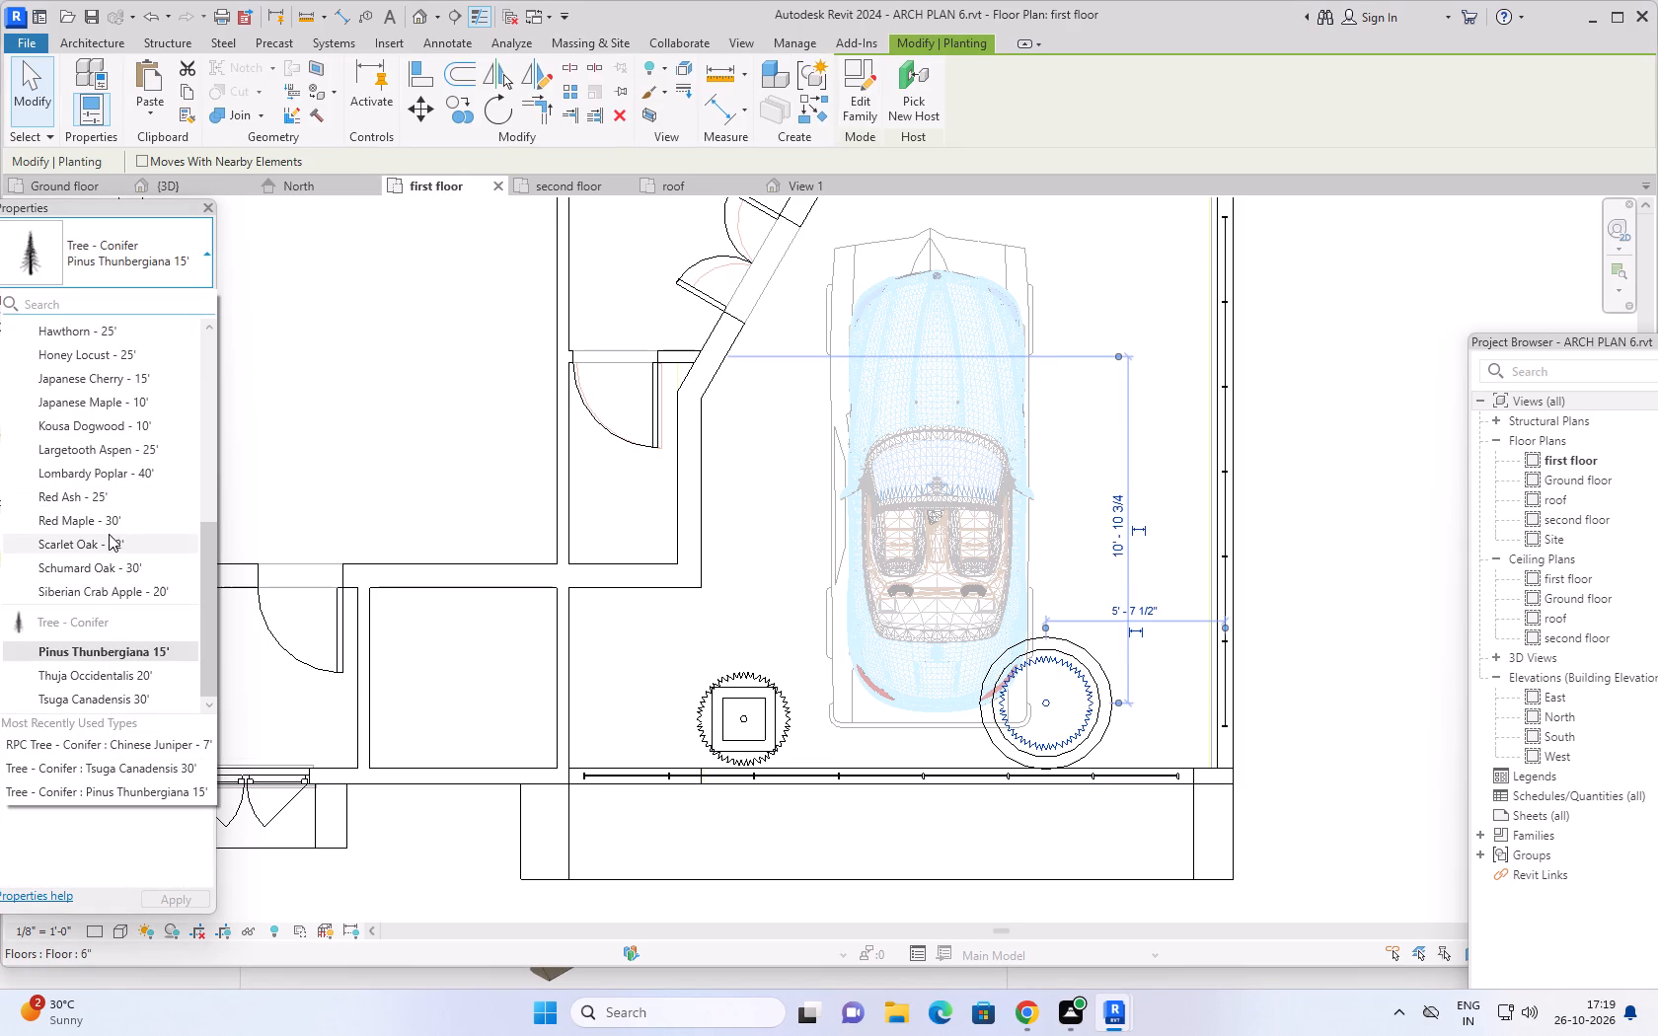
scroll(109, 534, "down", 3)
left_click(120, 380)
Set the Japanese Cherry - 15' type's height to 7', apply the change and deselect the tree.
left_click(166, 295)
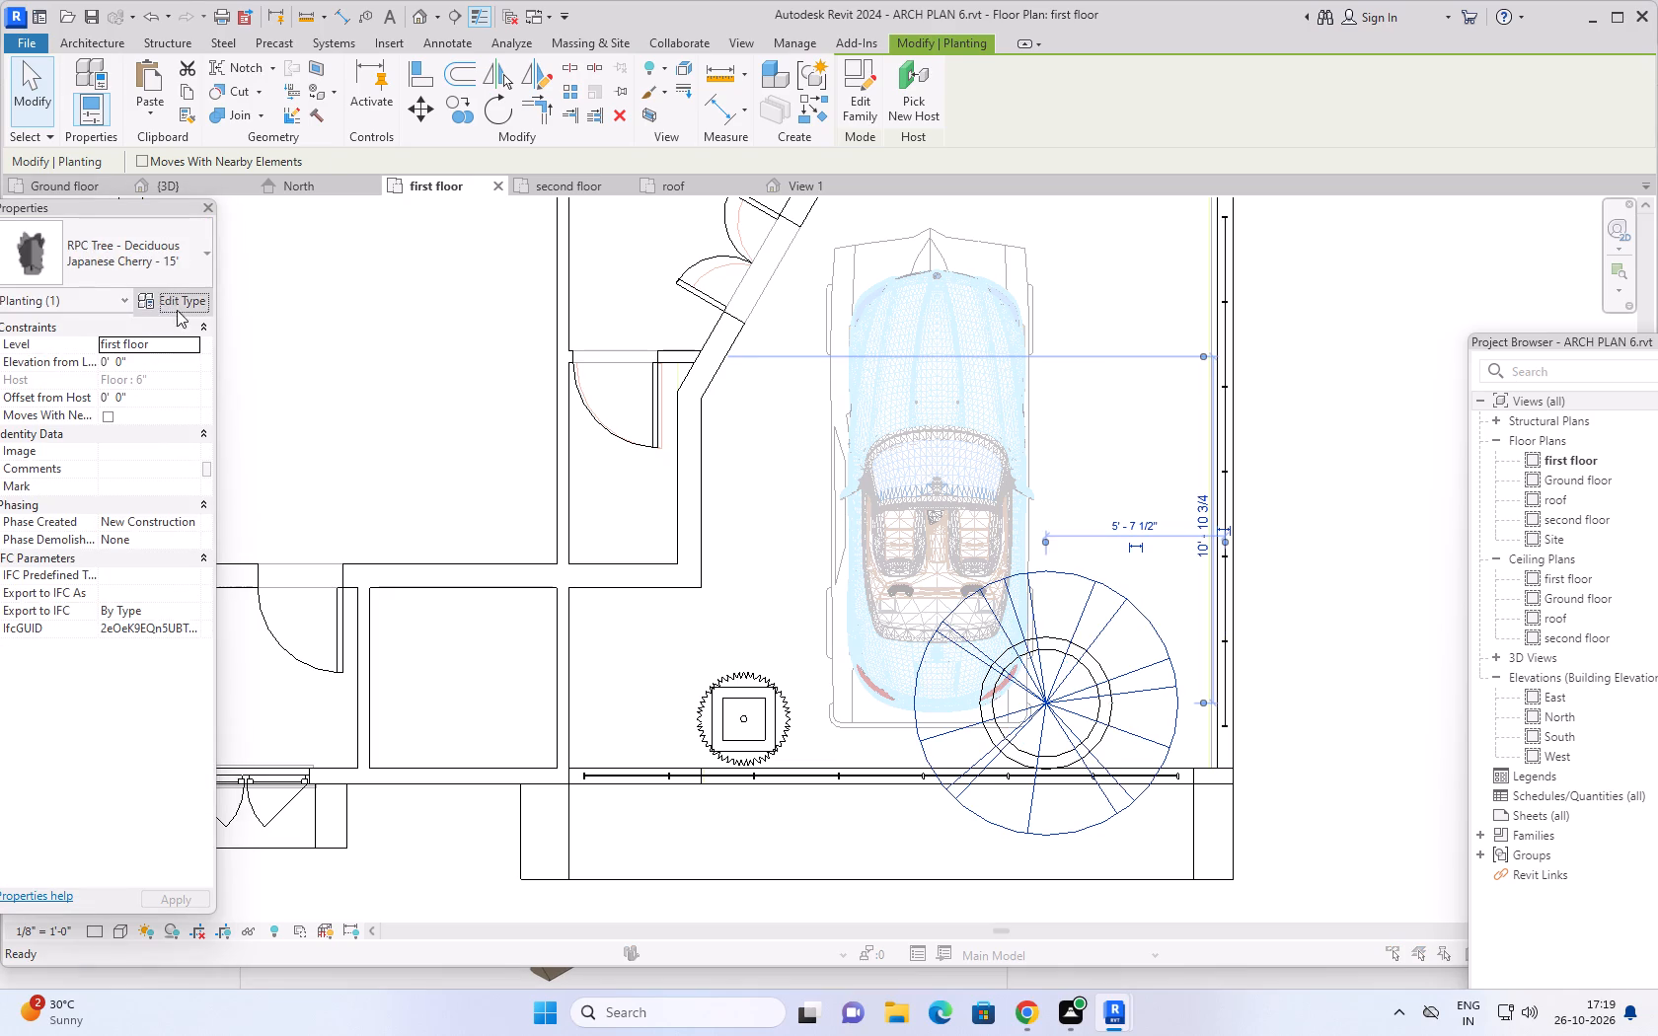
left_click(790, 494)
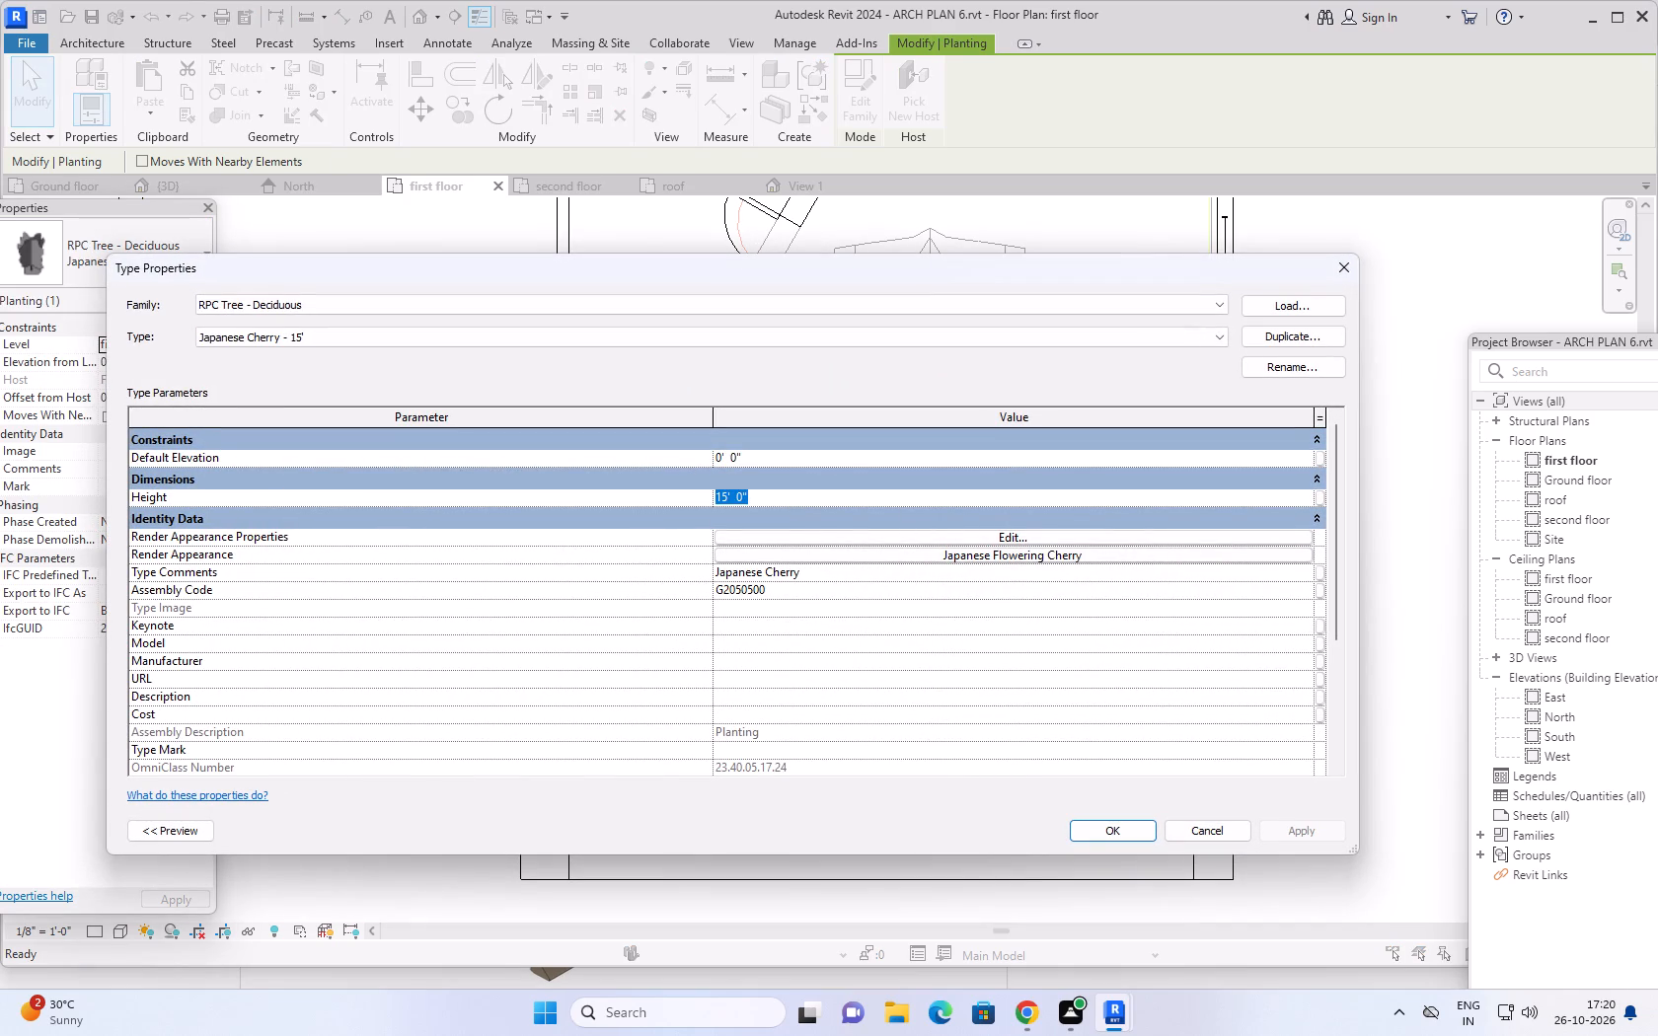
type("7'")
key("Return")
left_click(1319, 835)
left_click(1127, 831)
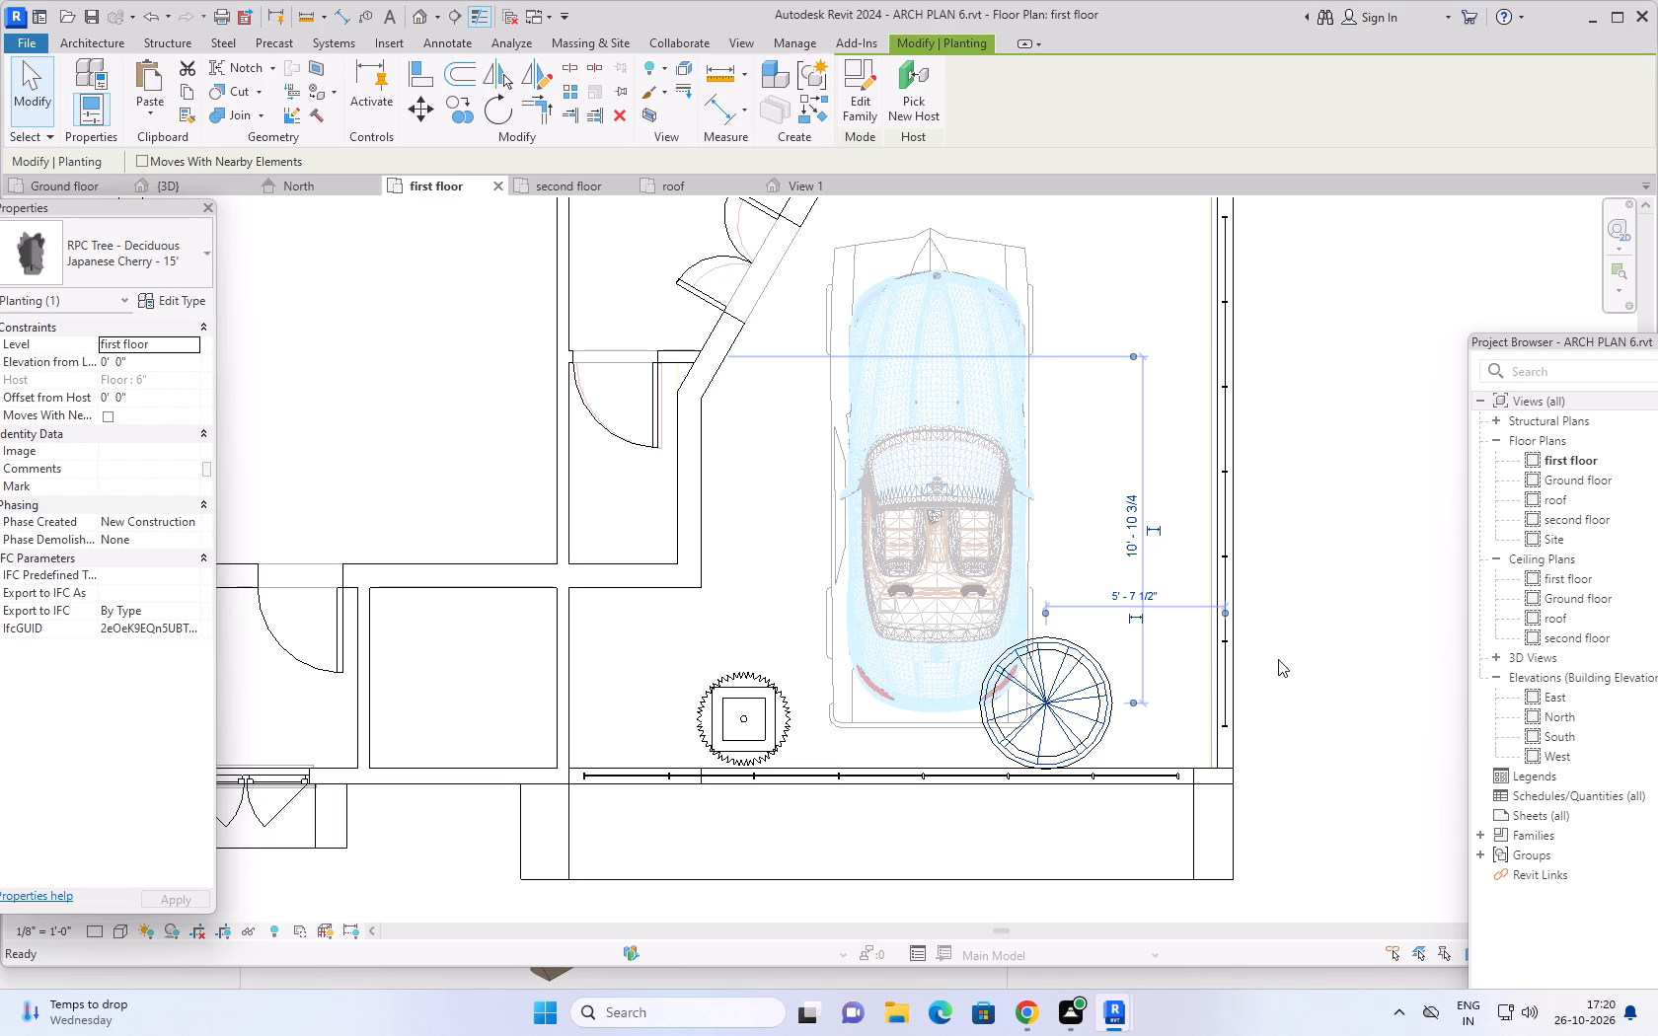
scroll(1285, 640, "down", 1)
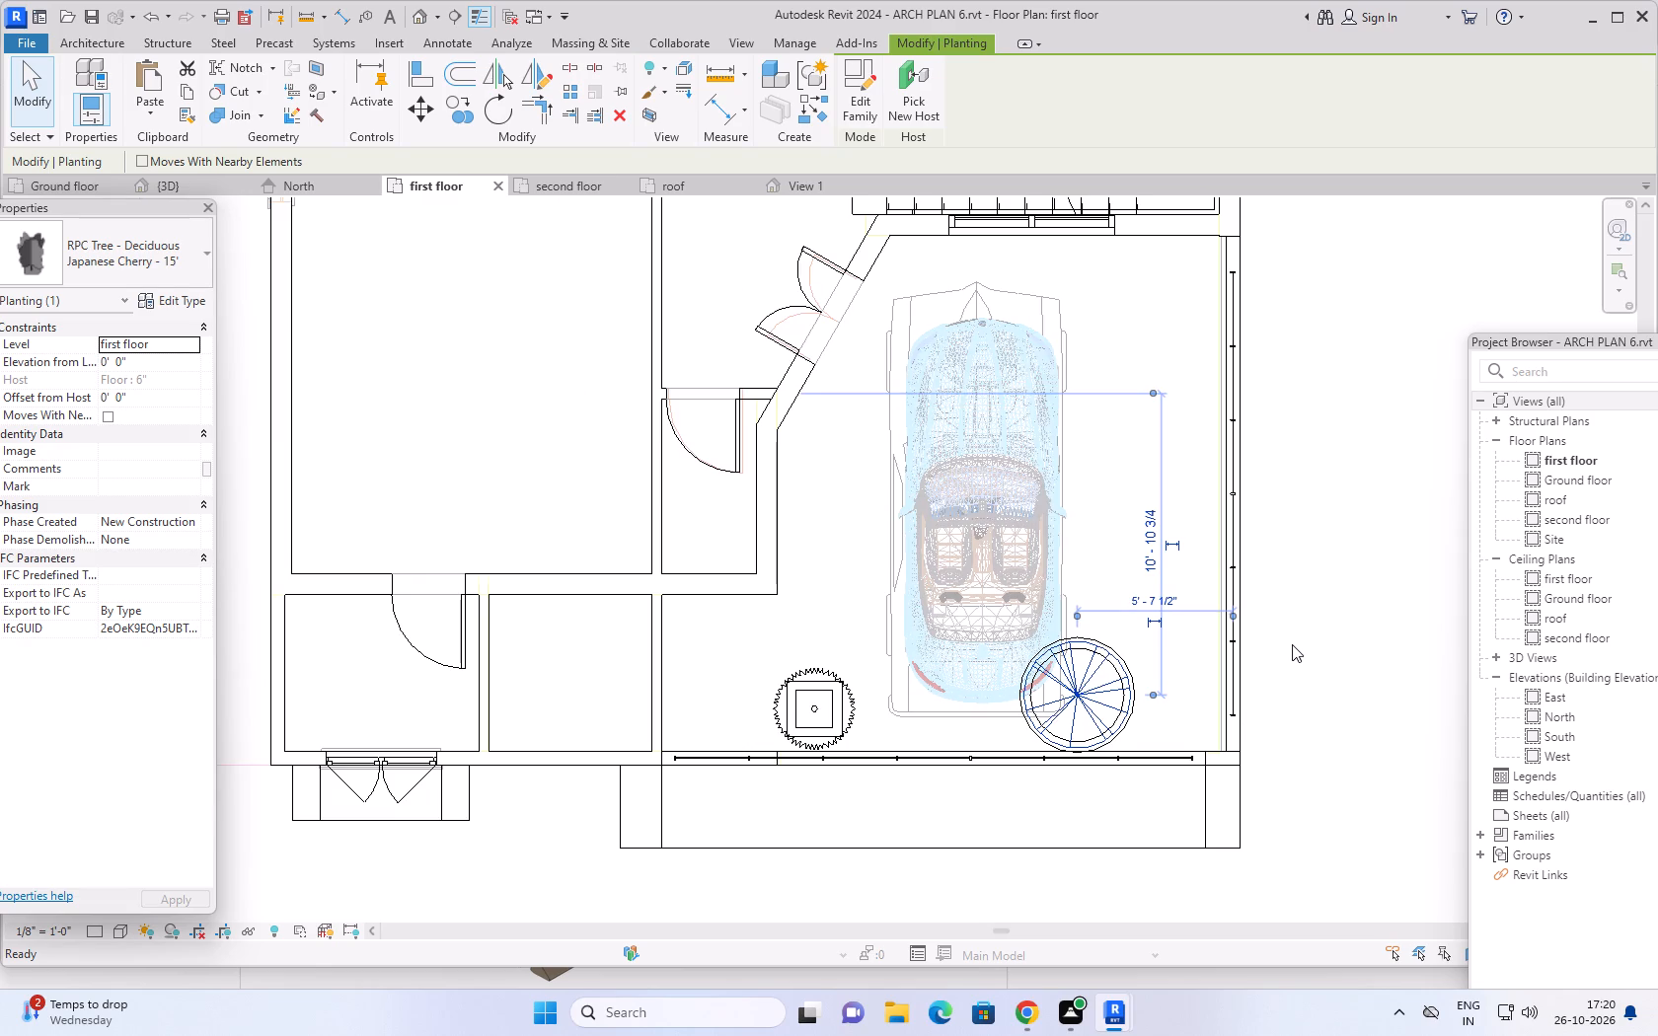
key("Escape")
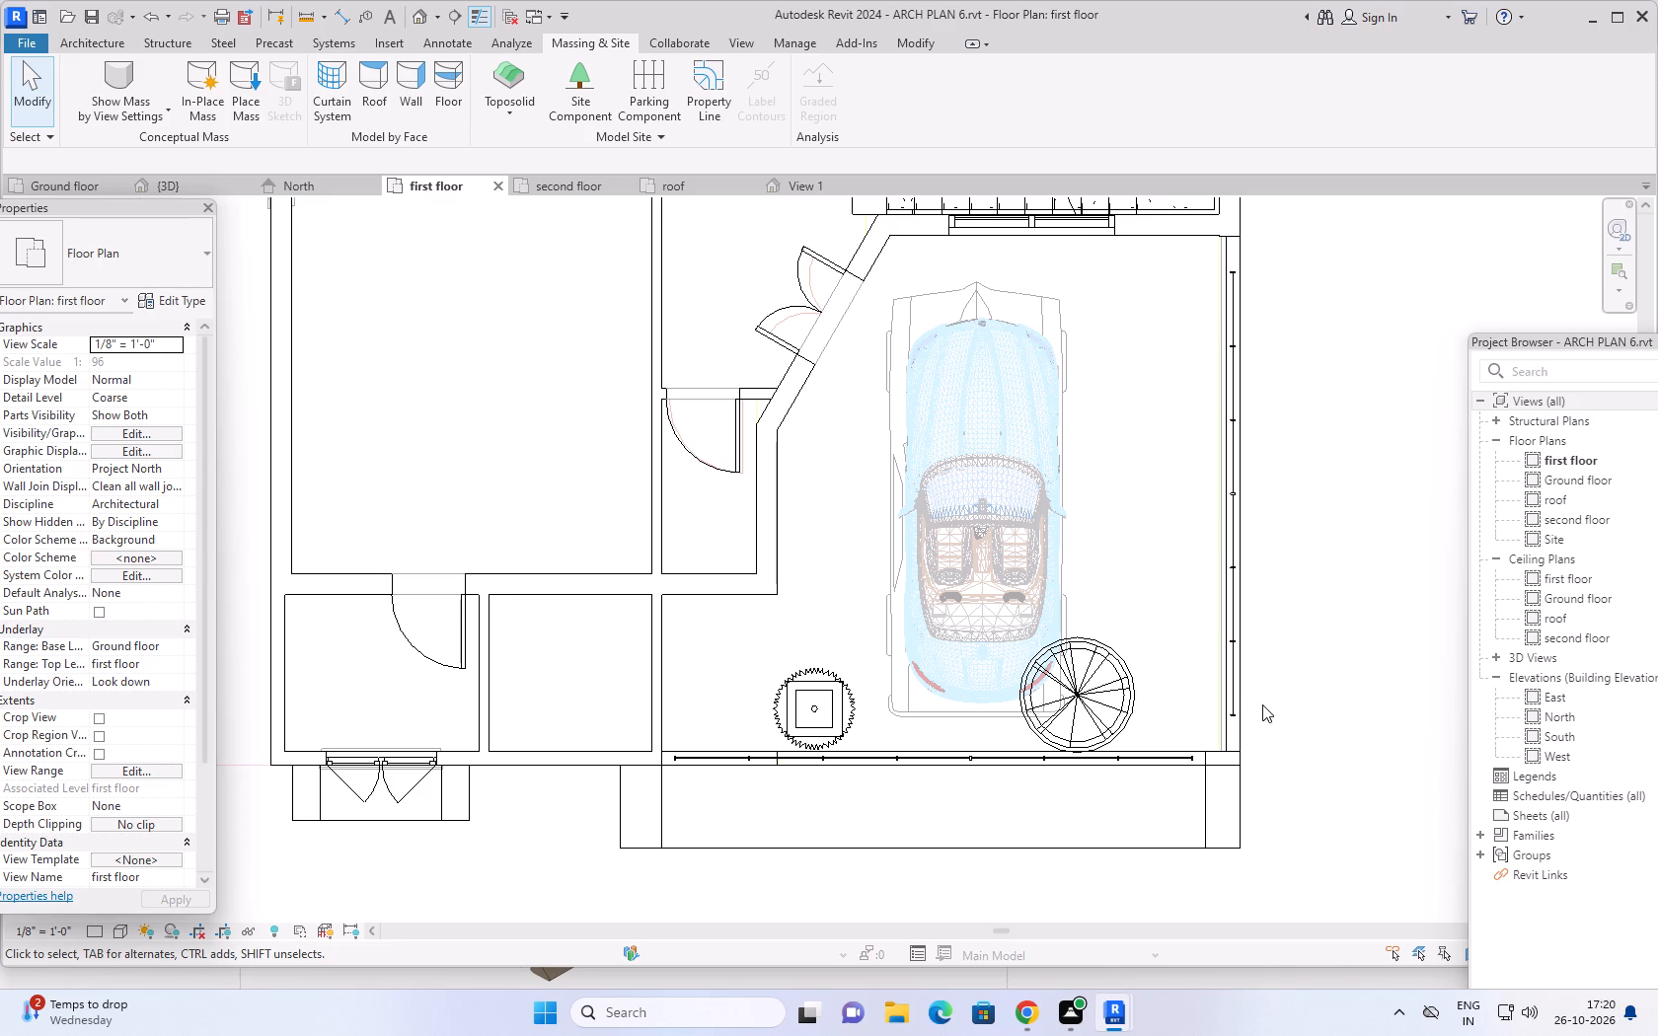
Examine the Japanese cherry in its urn and the surrounding front balcony layout on the first floor plan.
scroll(1071, 693, "up", 3)
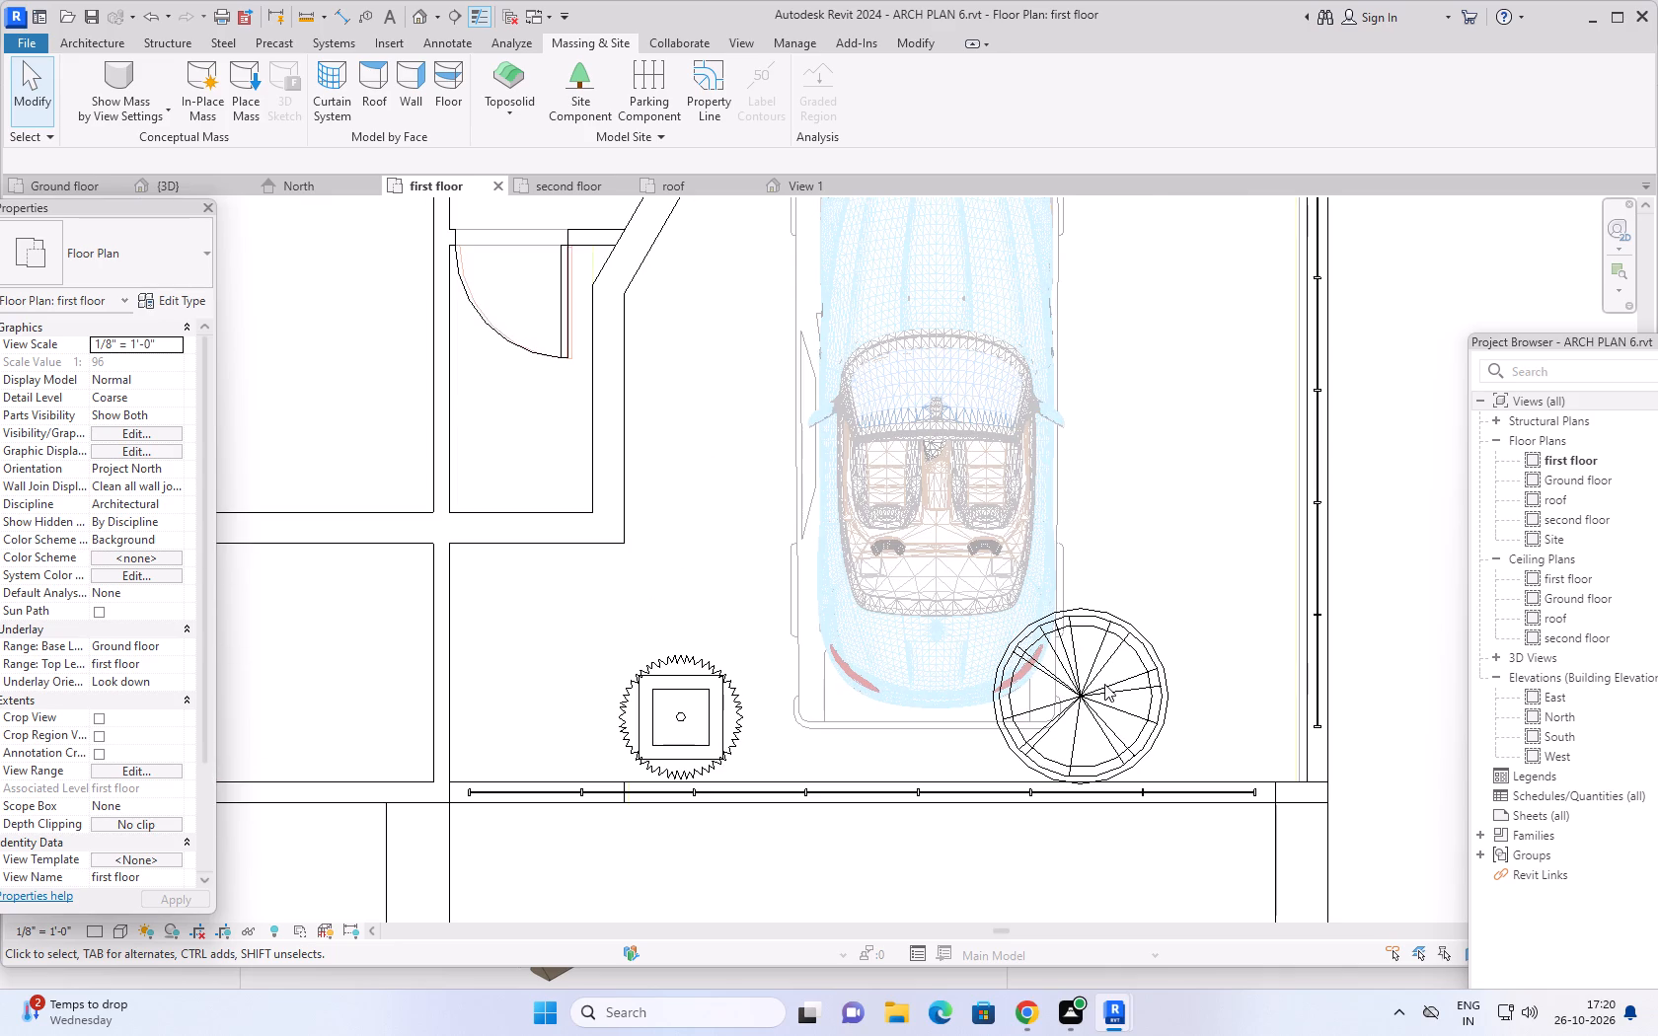
scroll(1068, 693, "up", 4)
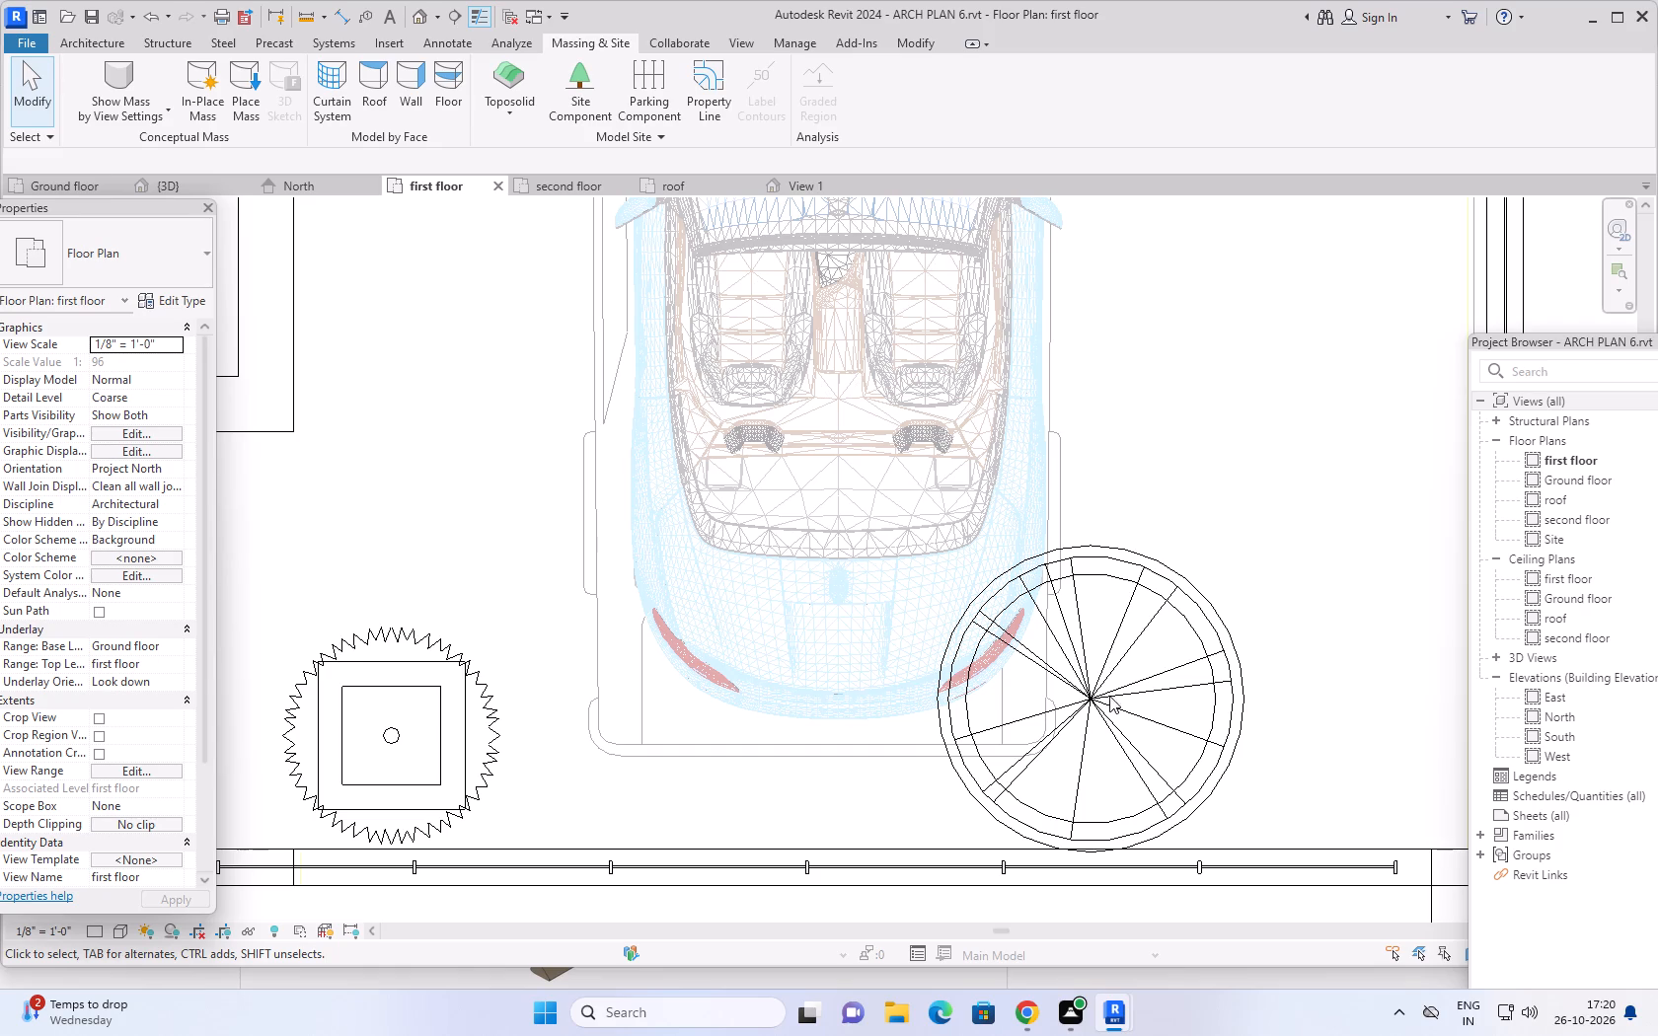
scroll(1096, 740, "up", 4)
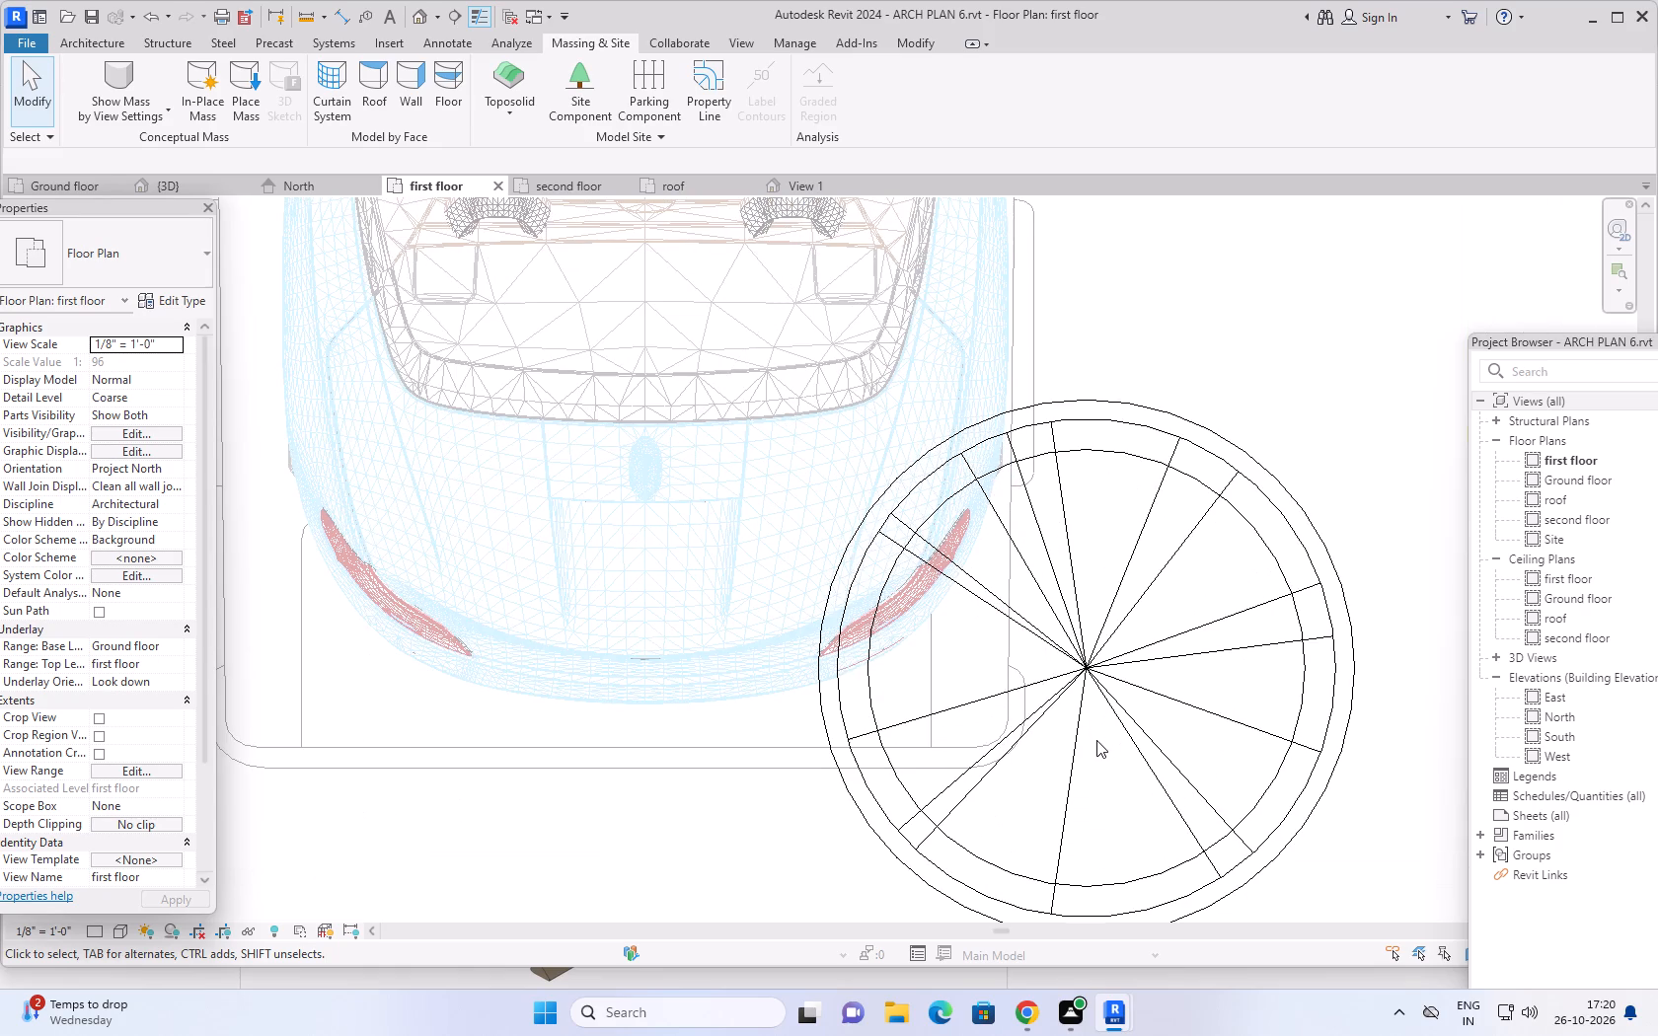
scroll(1097, 739, "down", 2)
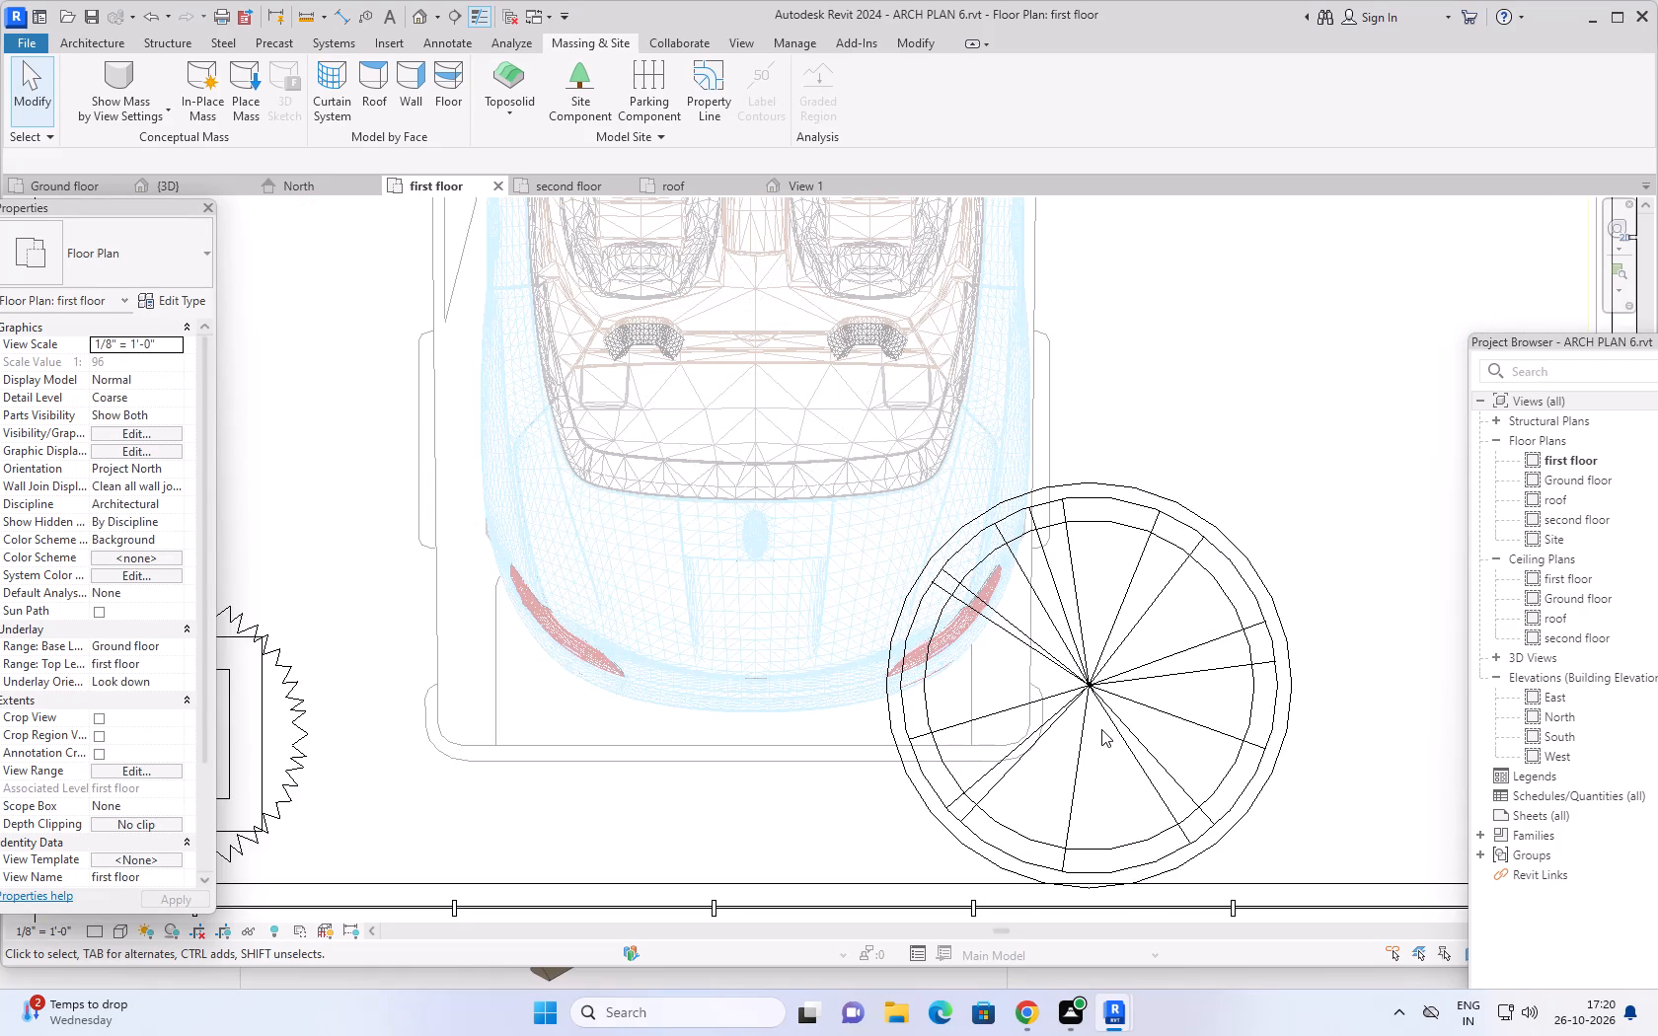
scroll(1101, 729, "down", 3)
middle_click_drag(1227, 590, 1227, 585)
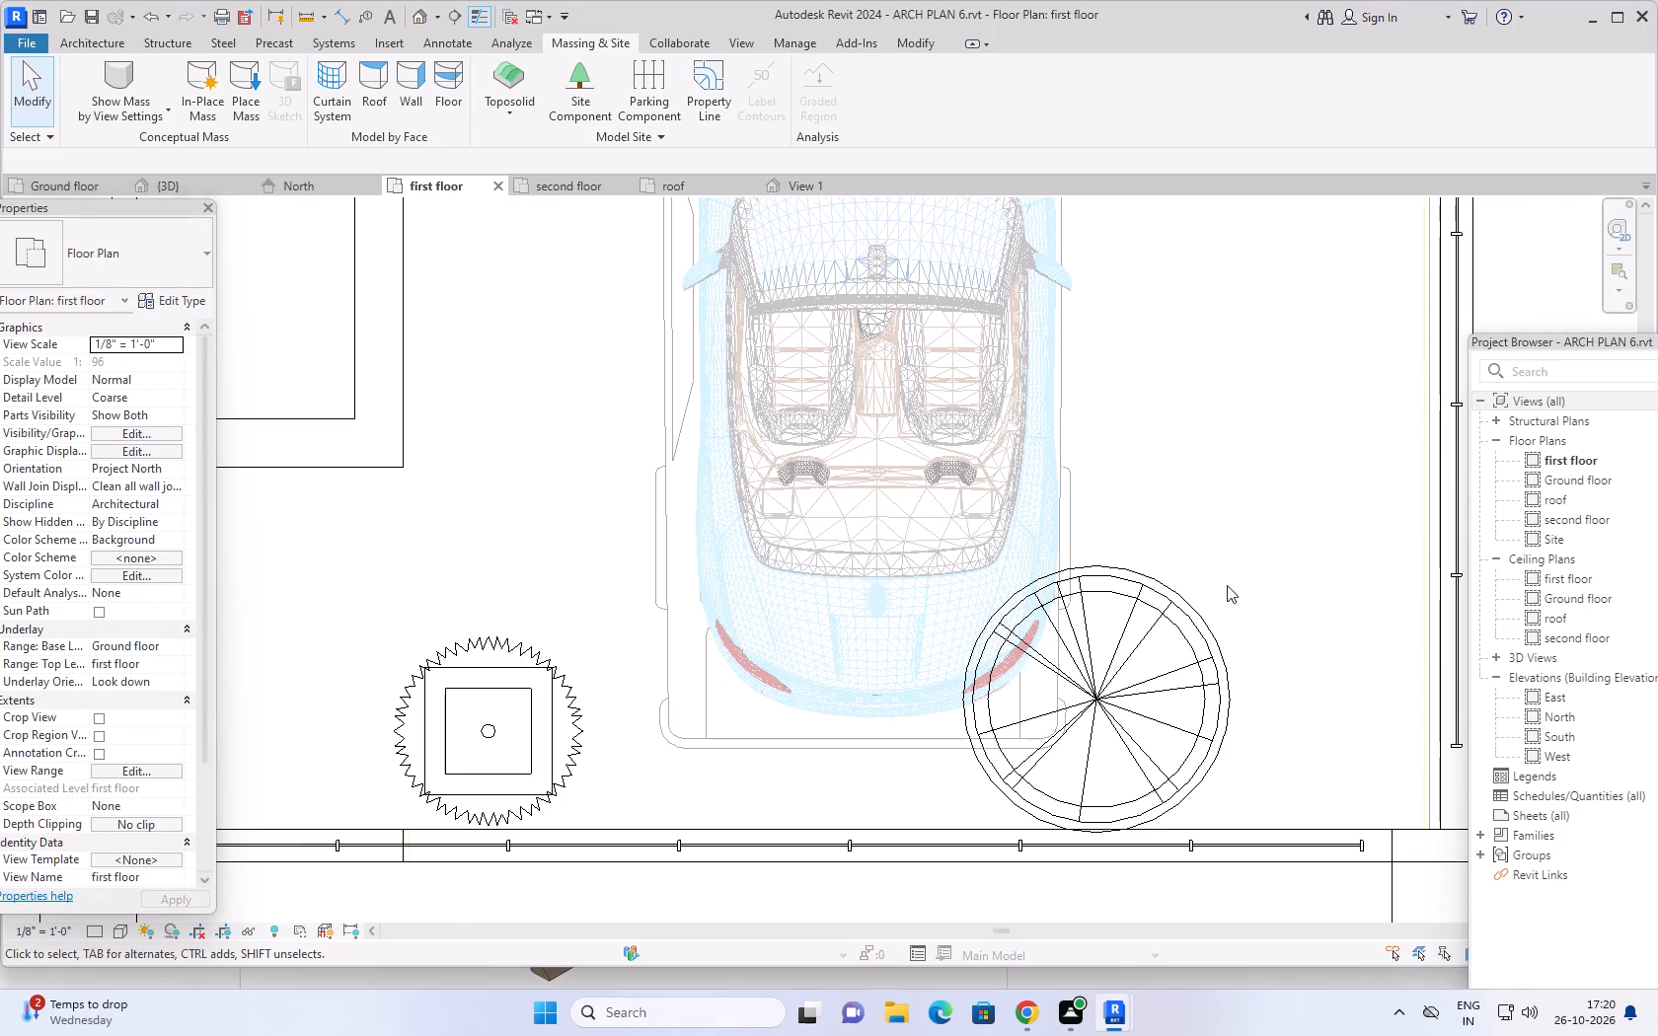
middle_click_drag(1227, 585, 1248, 570)
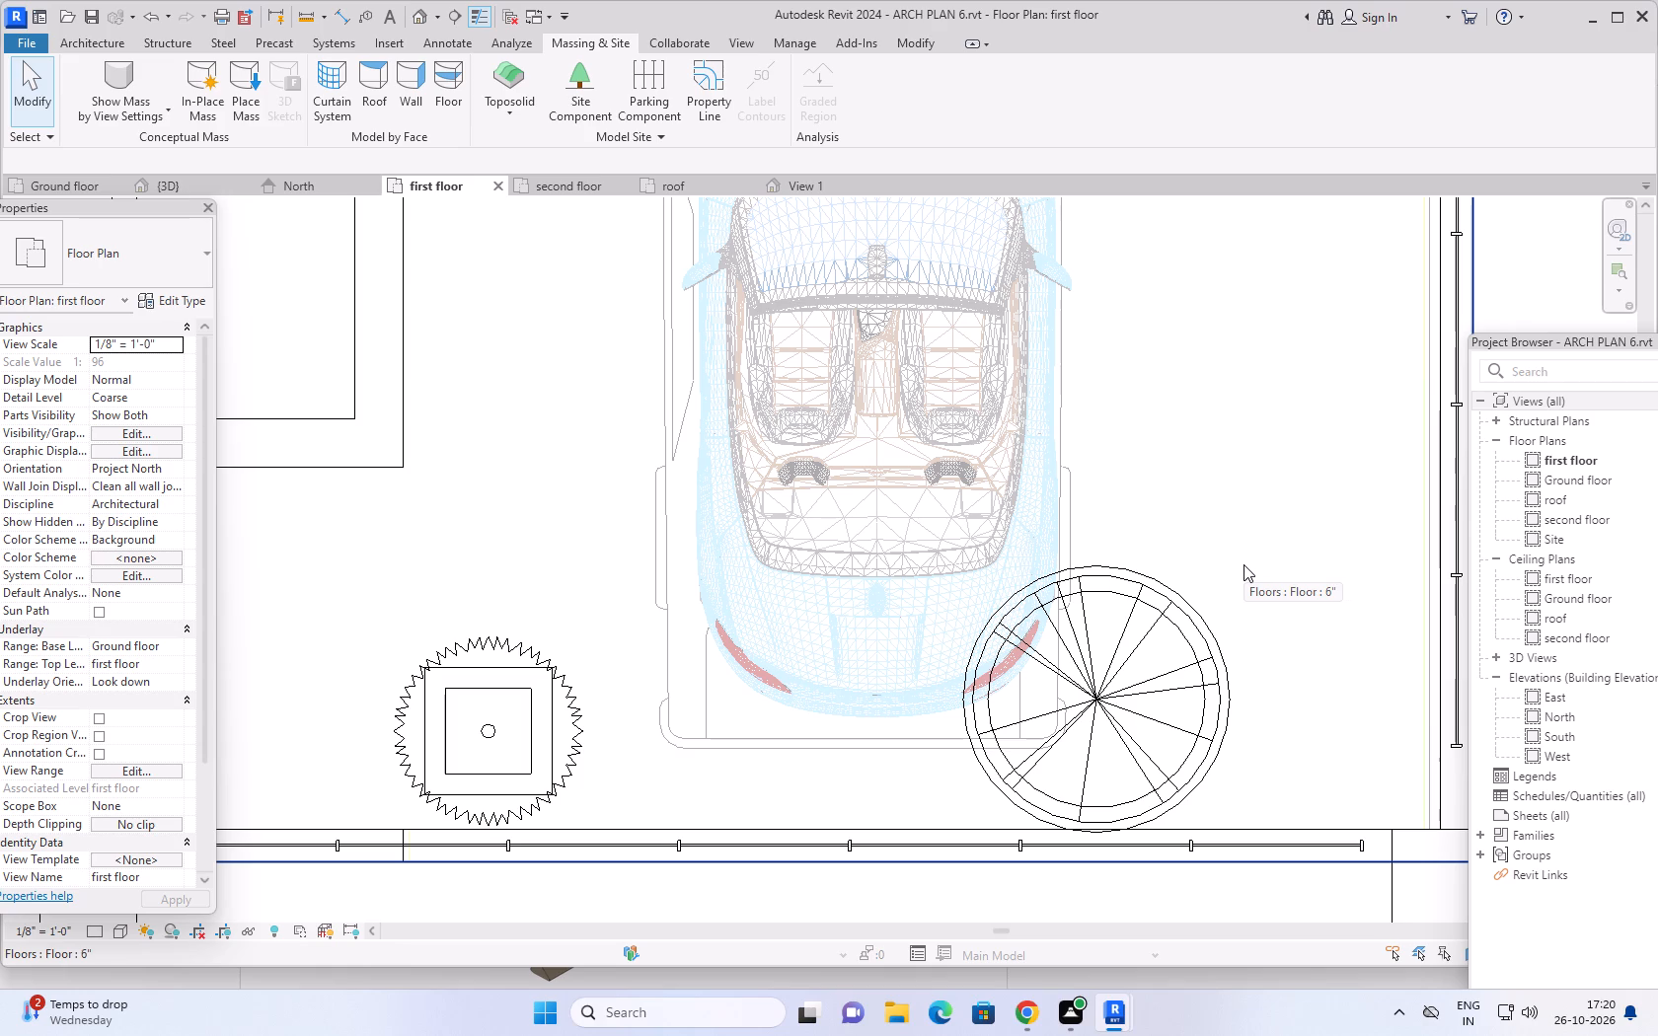
scroll(1207, 596, "down", 2)
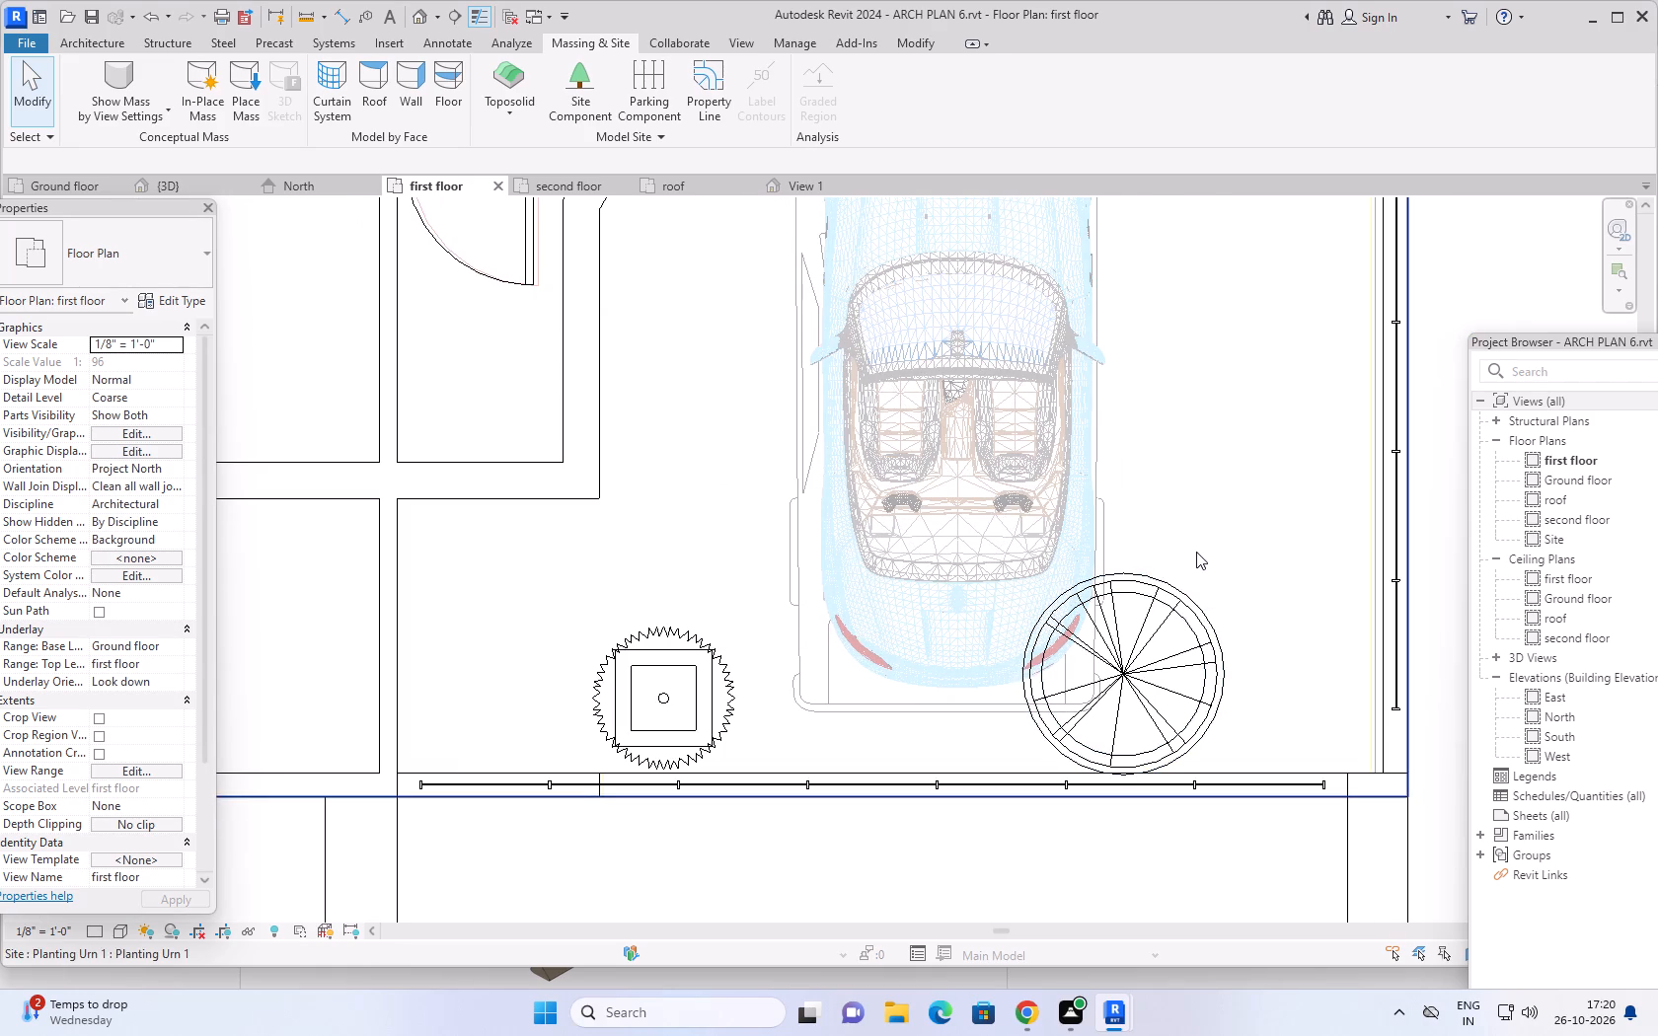
scroll(1196, 552, "down", 4)
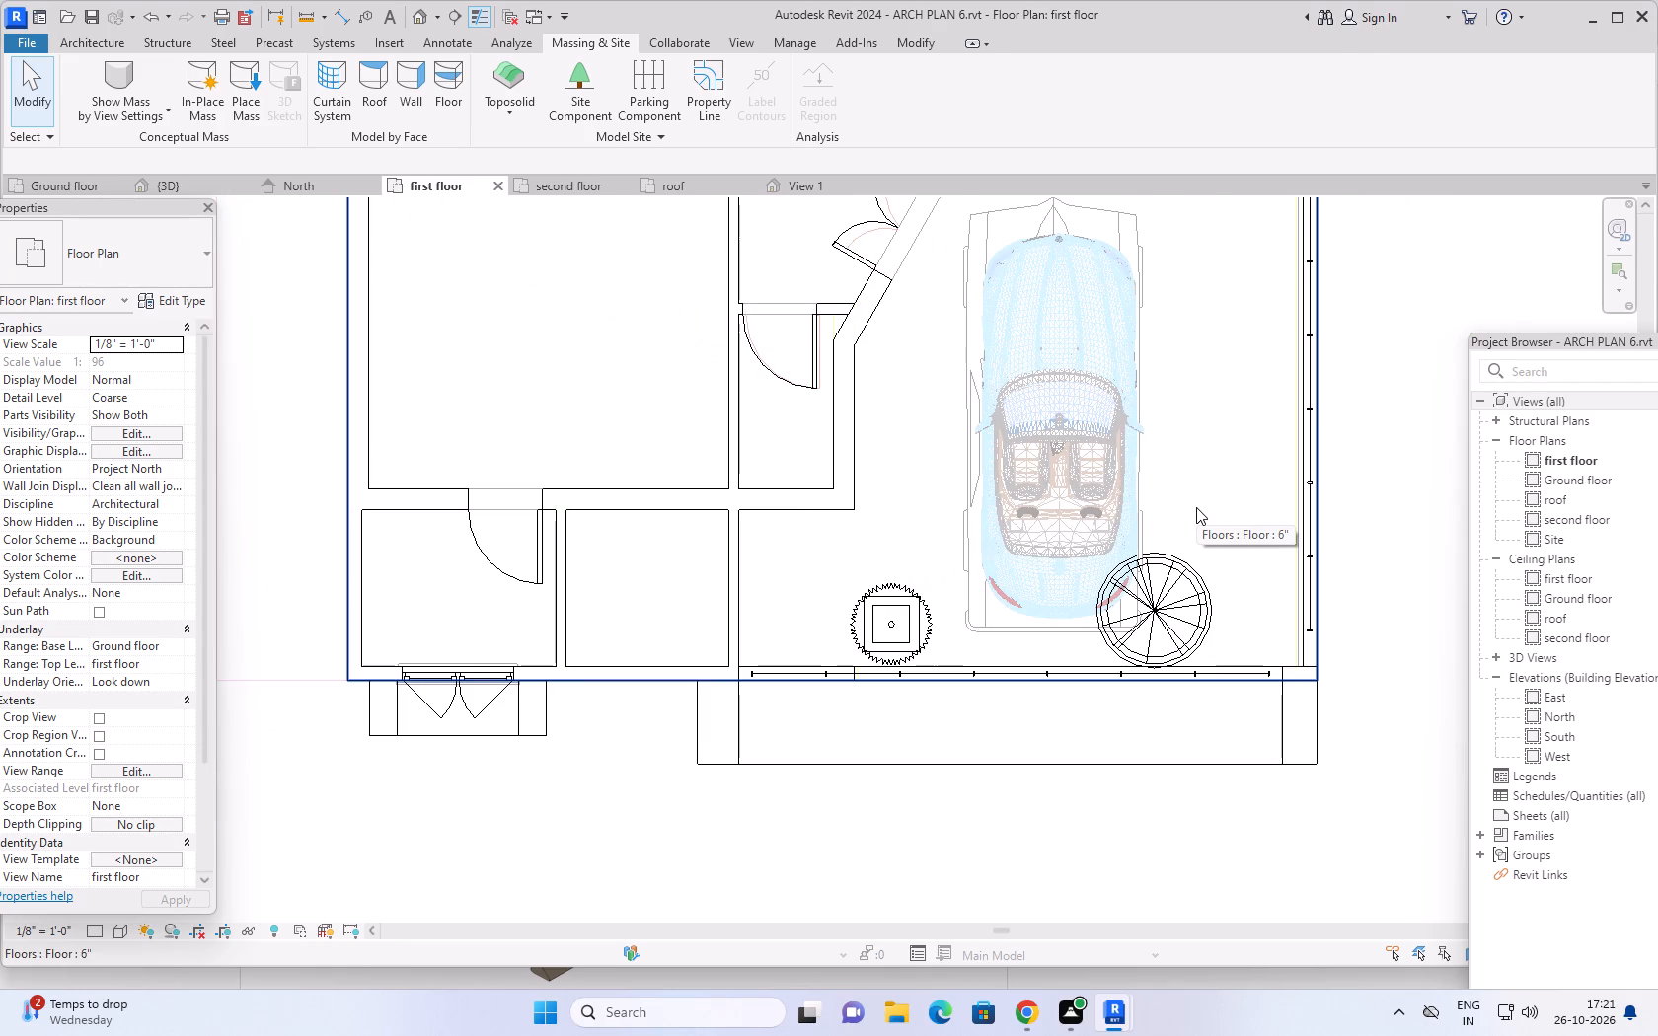
scroll(1196, 507, "down", 1)
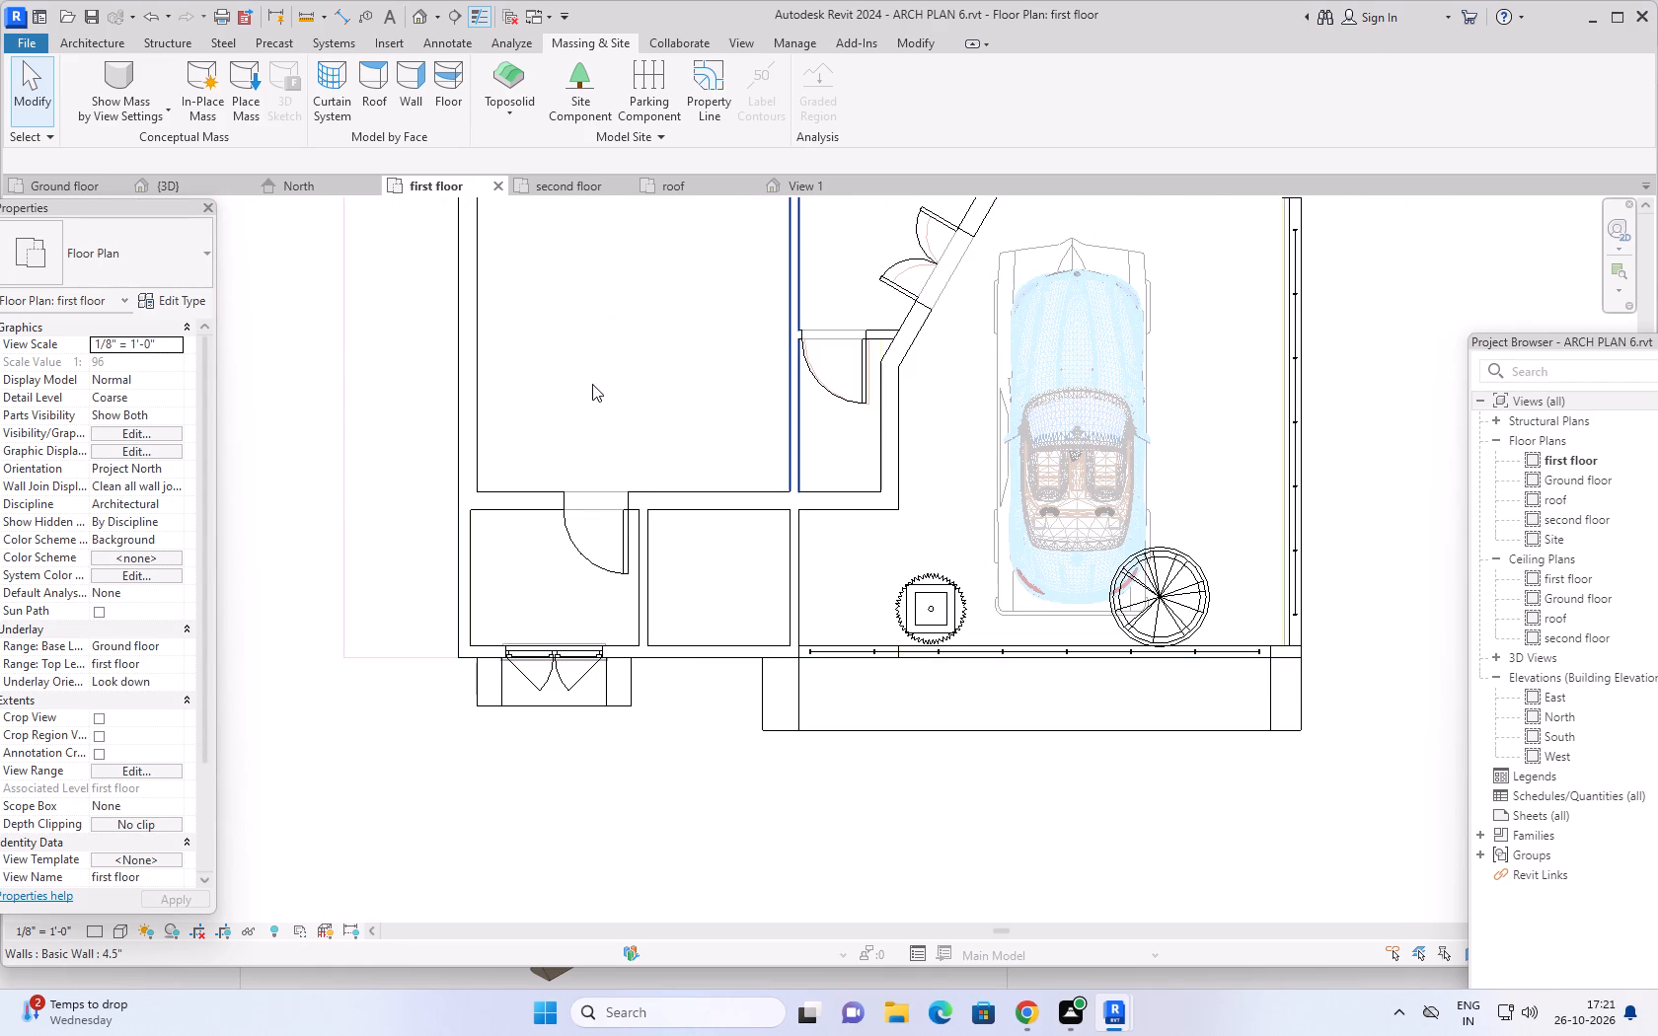
middle_click_drag(1194, 518, 1209, 484)
scroll(1194, 514, "down", 1)
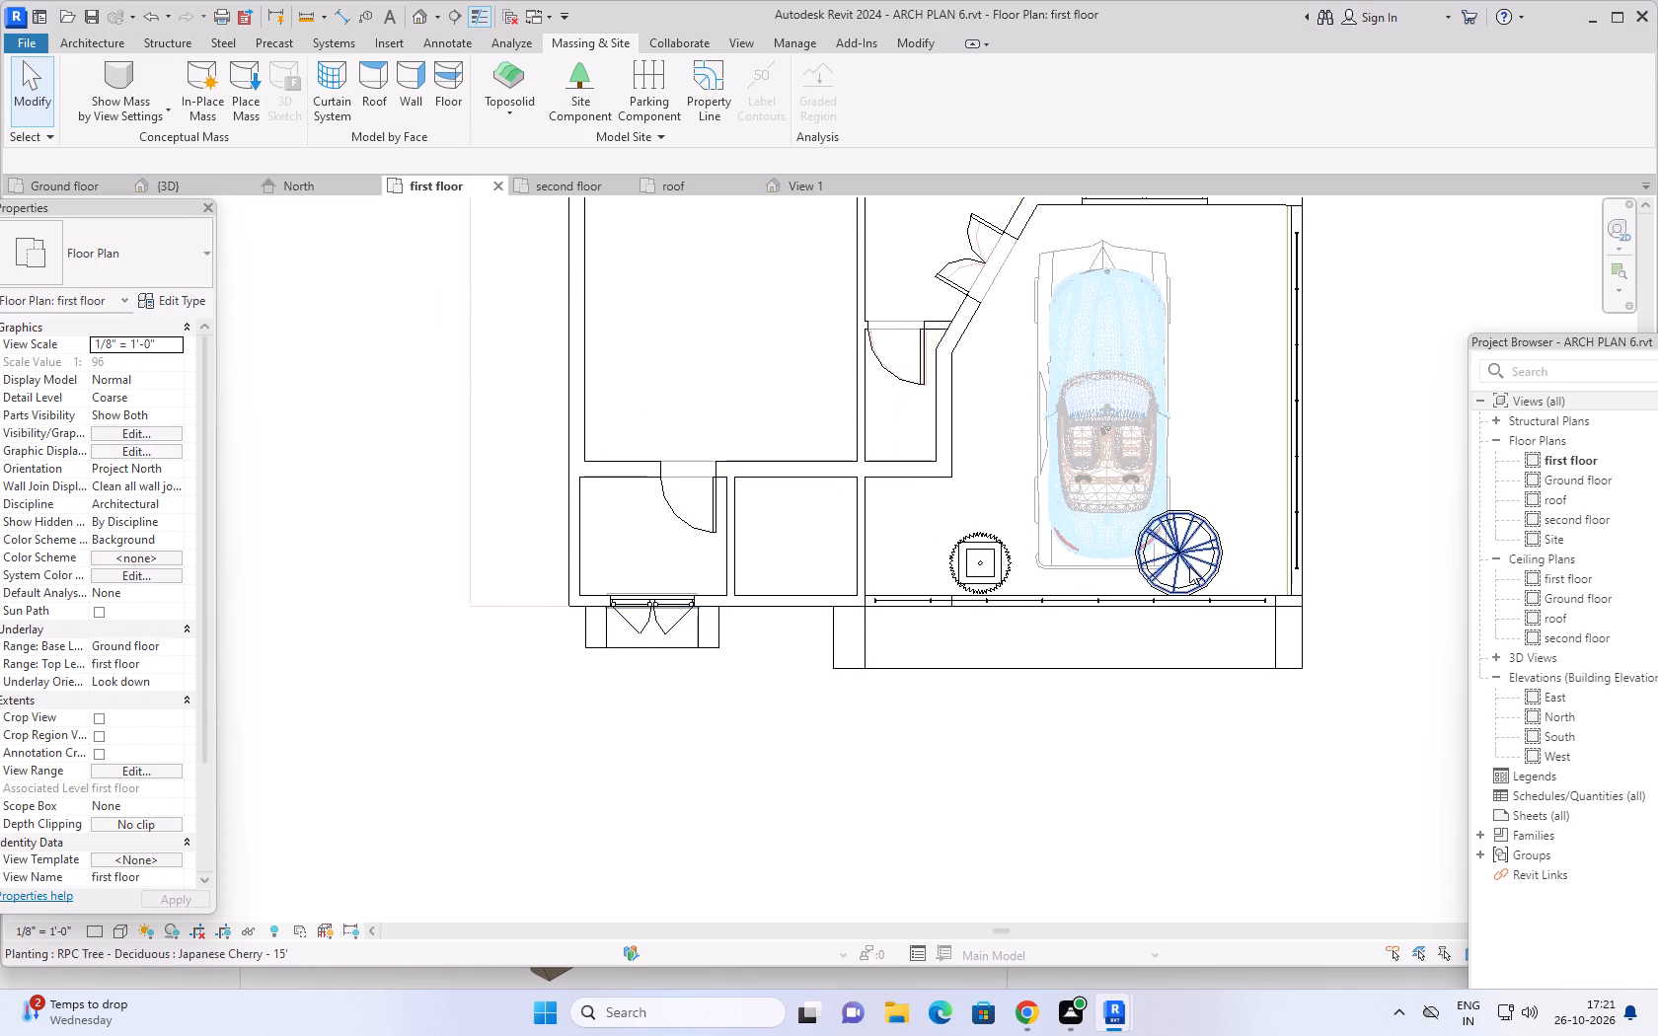
scroll(1188, 566, "up", 4)
scroll(1222, 475, "up", 2)
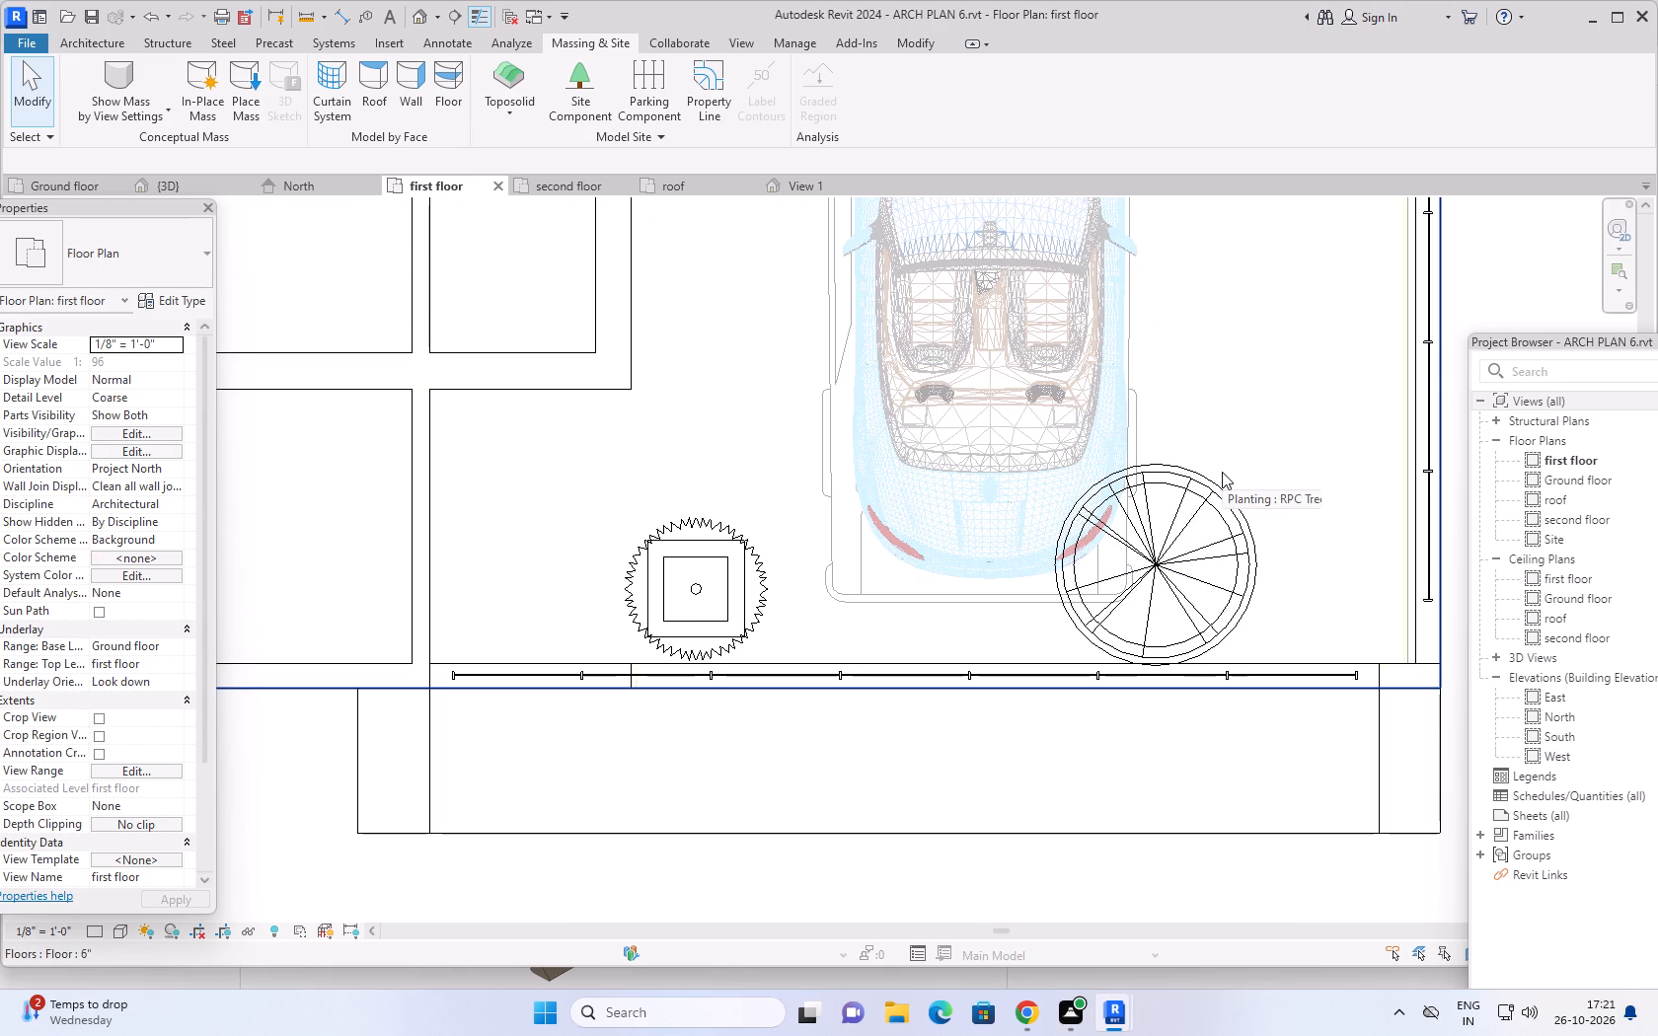
middle_click_drag(1213, 429, 1224, 405)
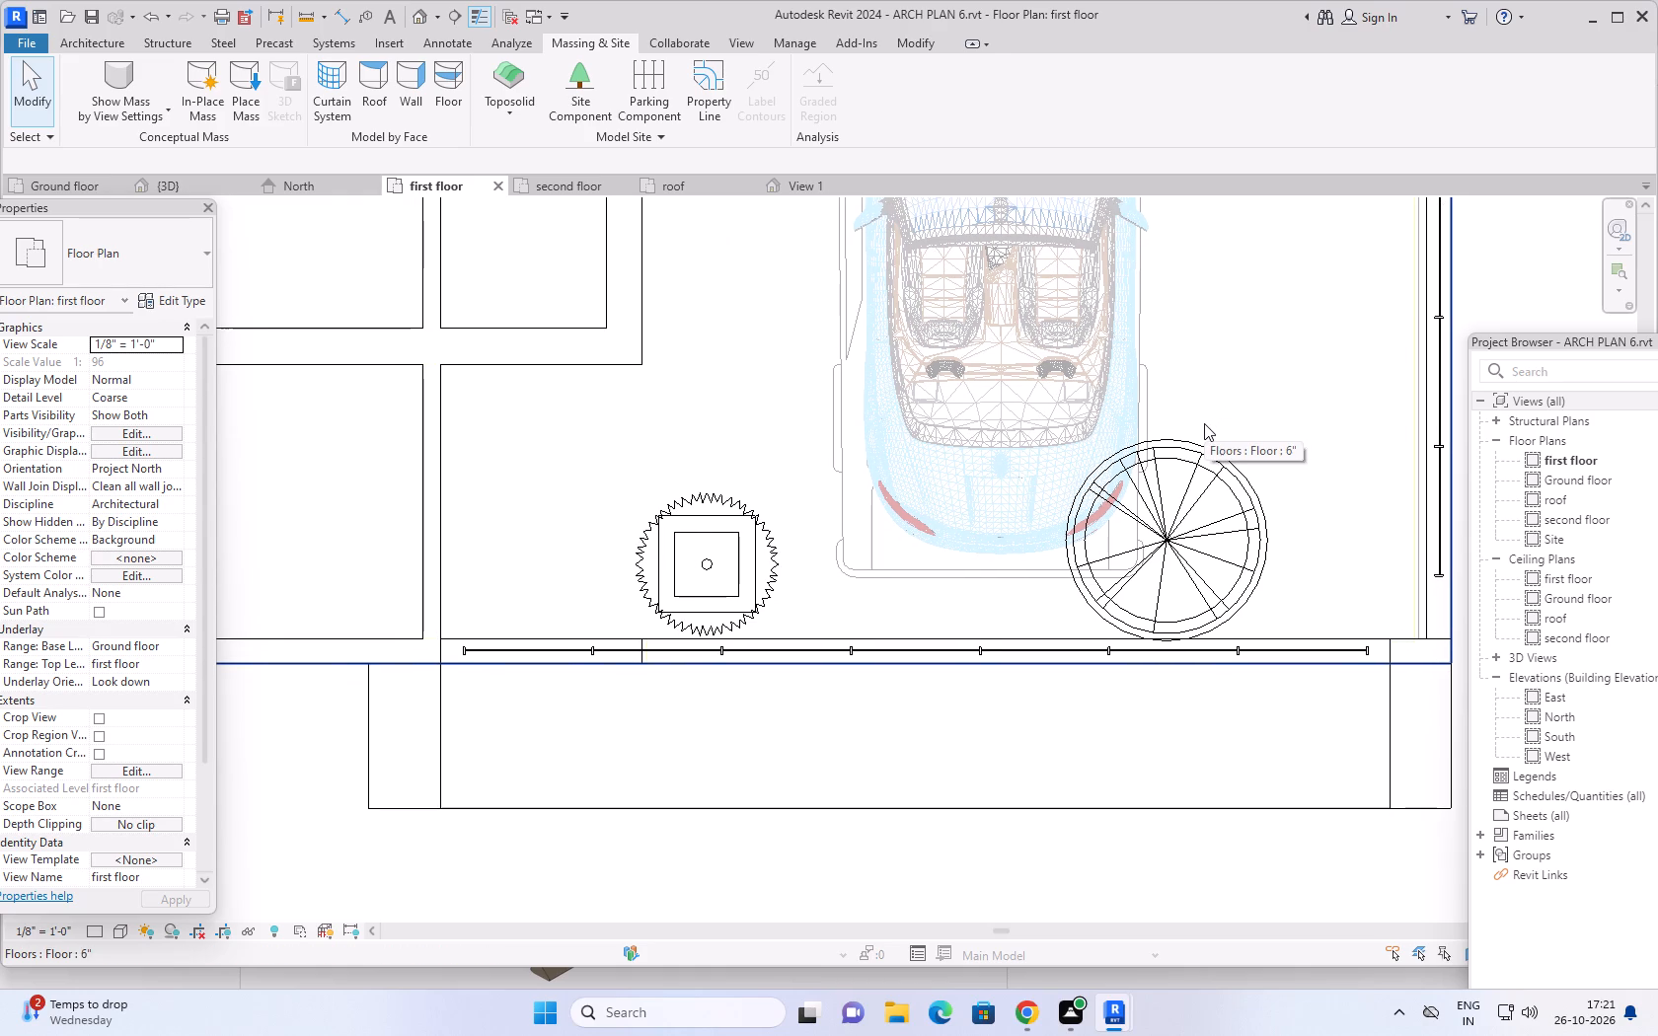
scroll(1224, 402, "down", 1)
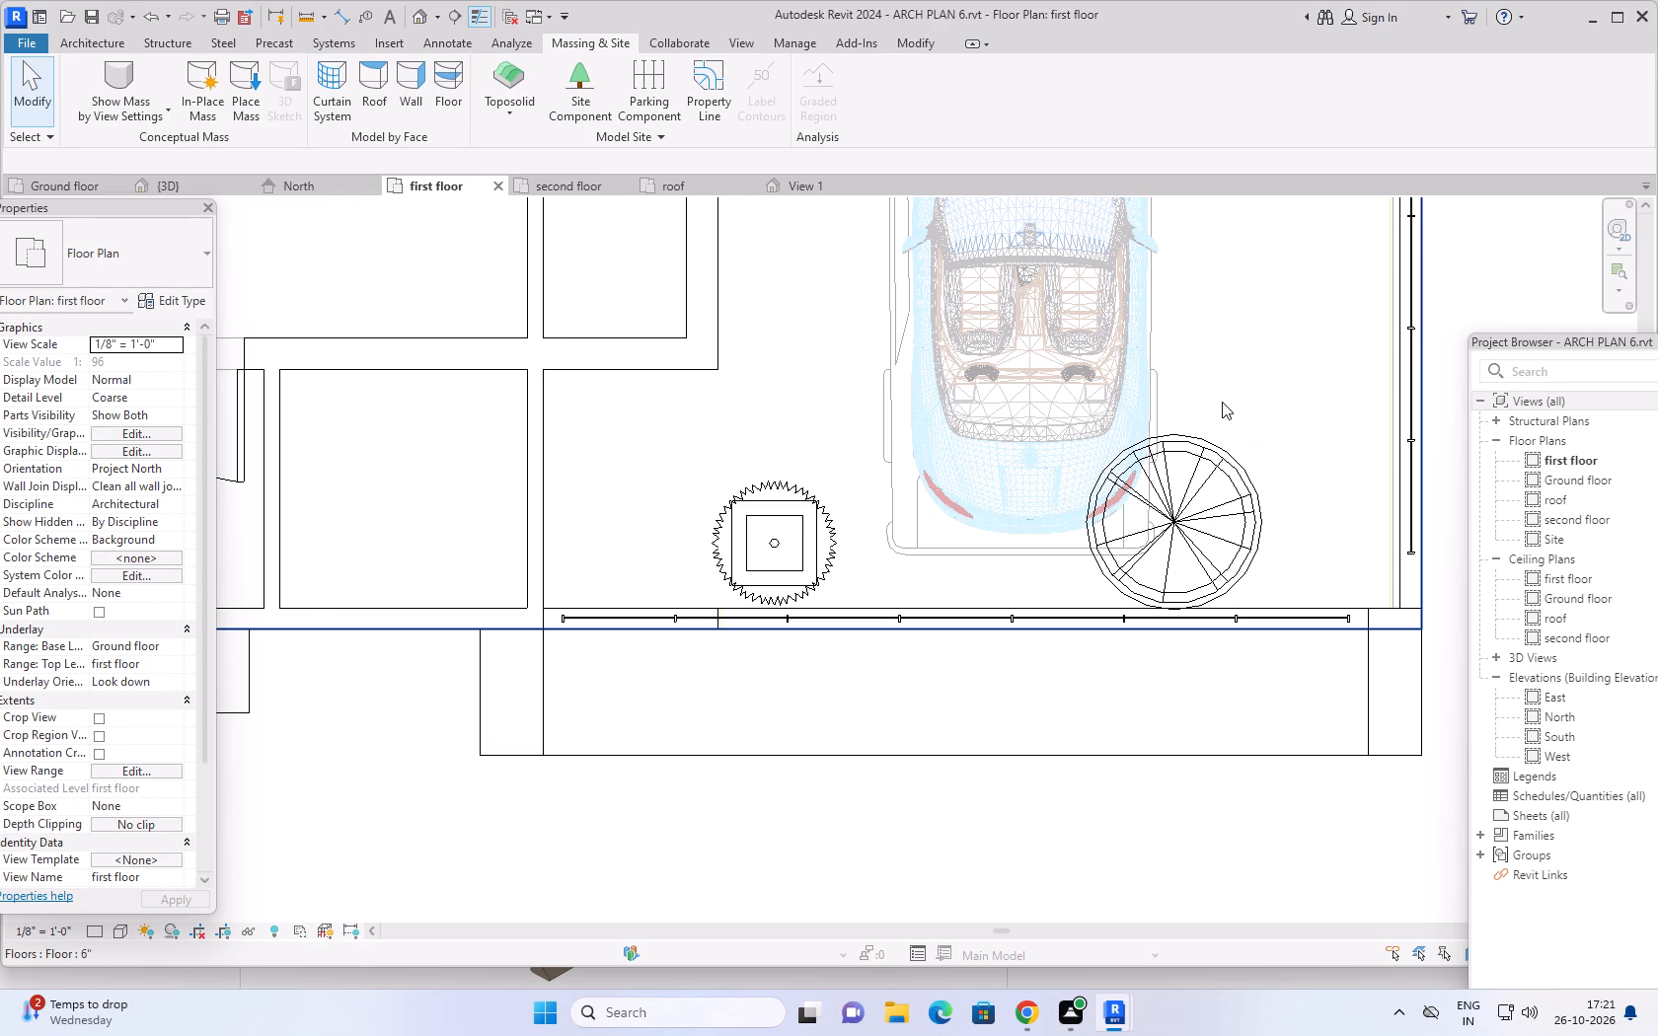
scroll(1222, 402, "down", 2)
middle_click_drag(1240, 374, 1241, 413)
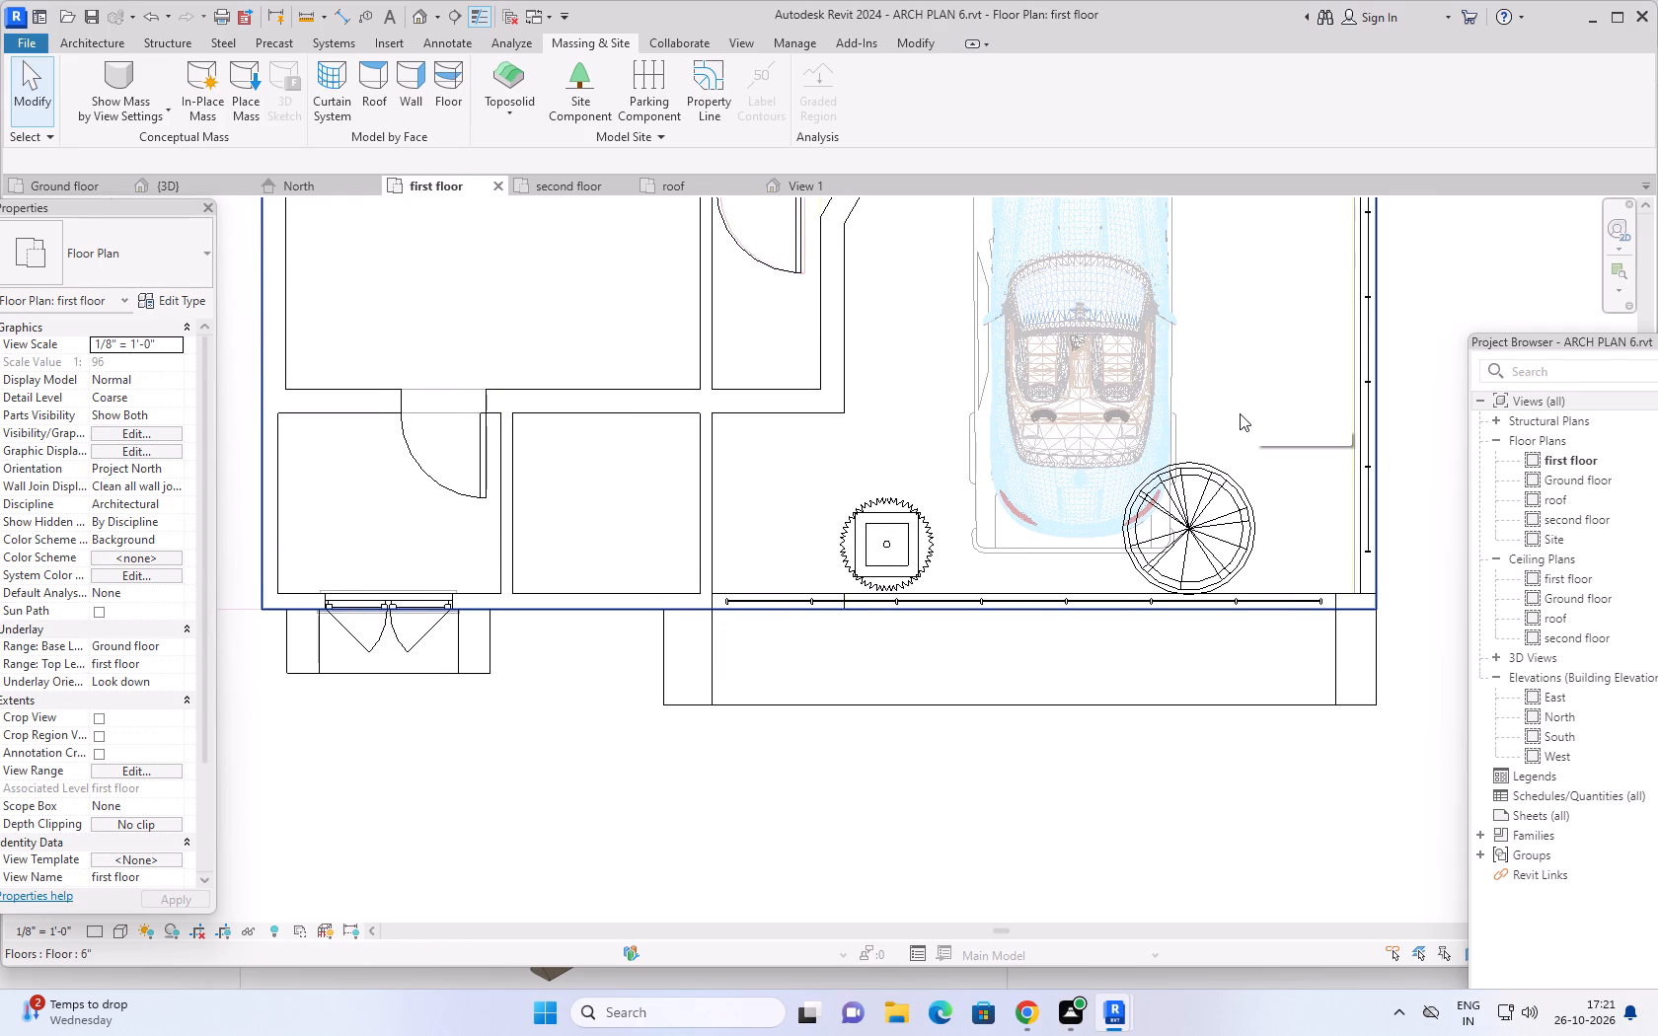
scroll(1236, 413, "down", 2)
middle_click_drag(1240, 418, 1185, 453)
scroll(1185, 453, "up", 1)
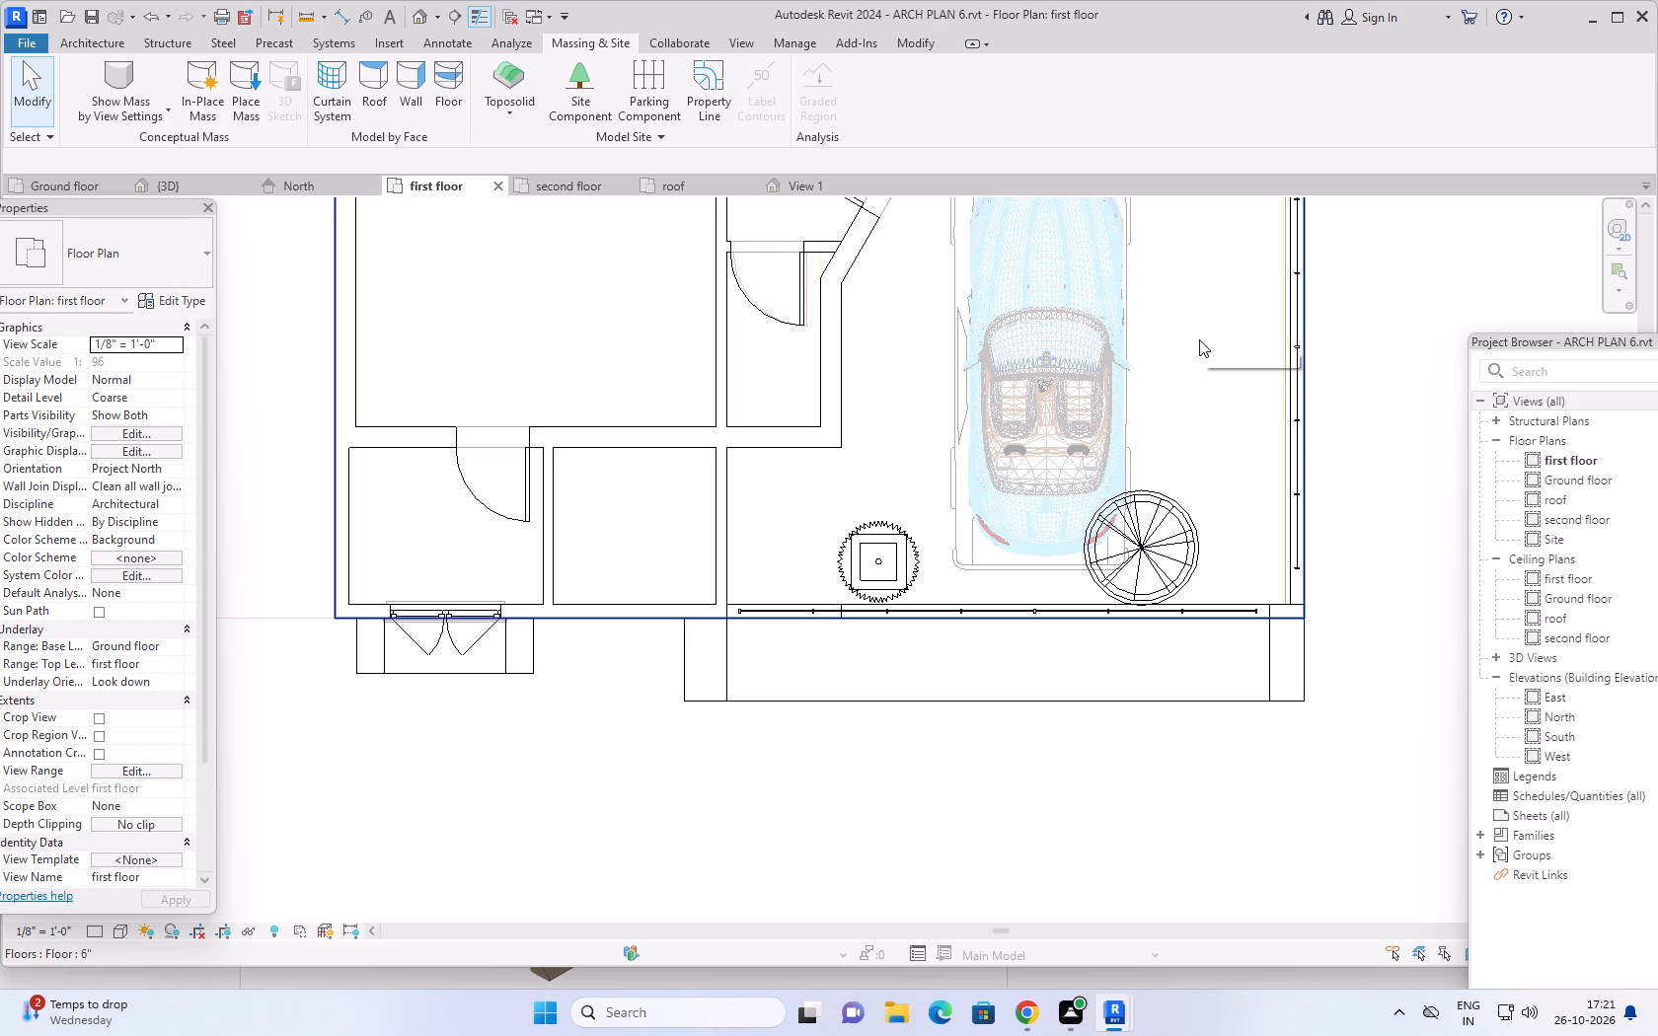
scroll(1194, 340, "down", 2)
middle_click_drag(1191, 295, 1190, 419)
scroll(1191, 295, "down", 1)
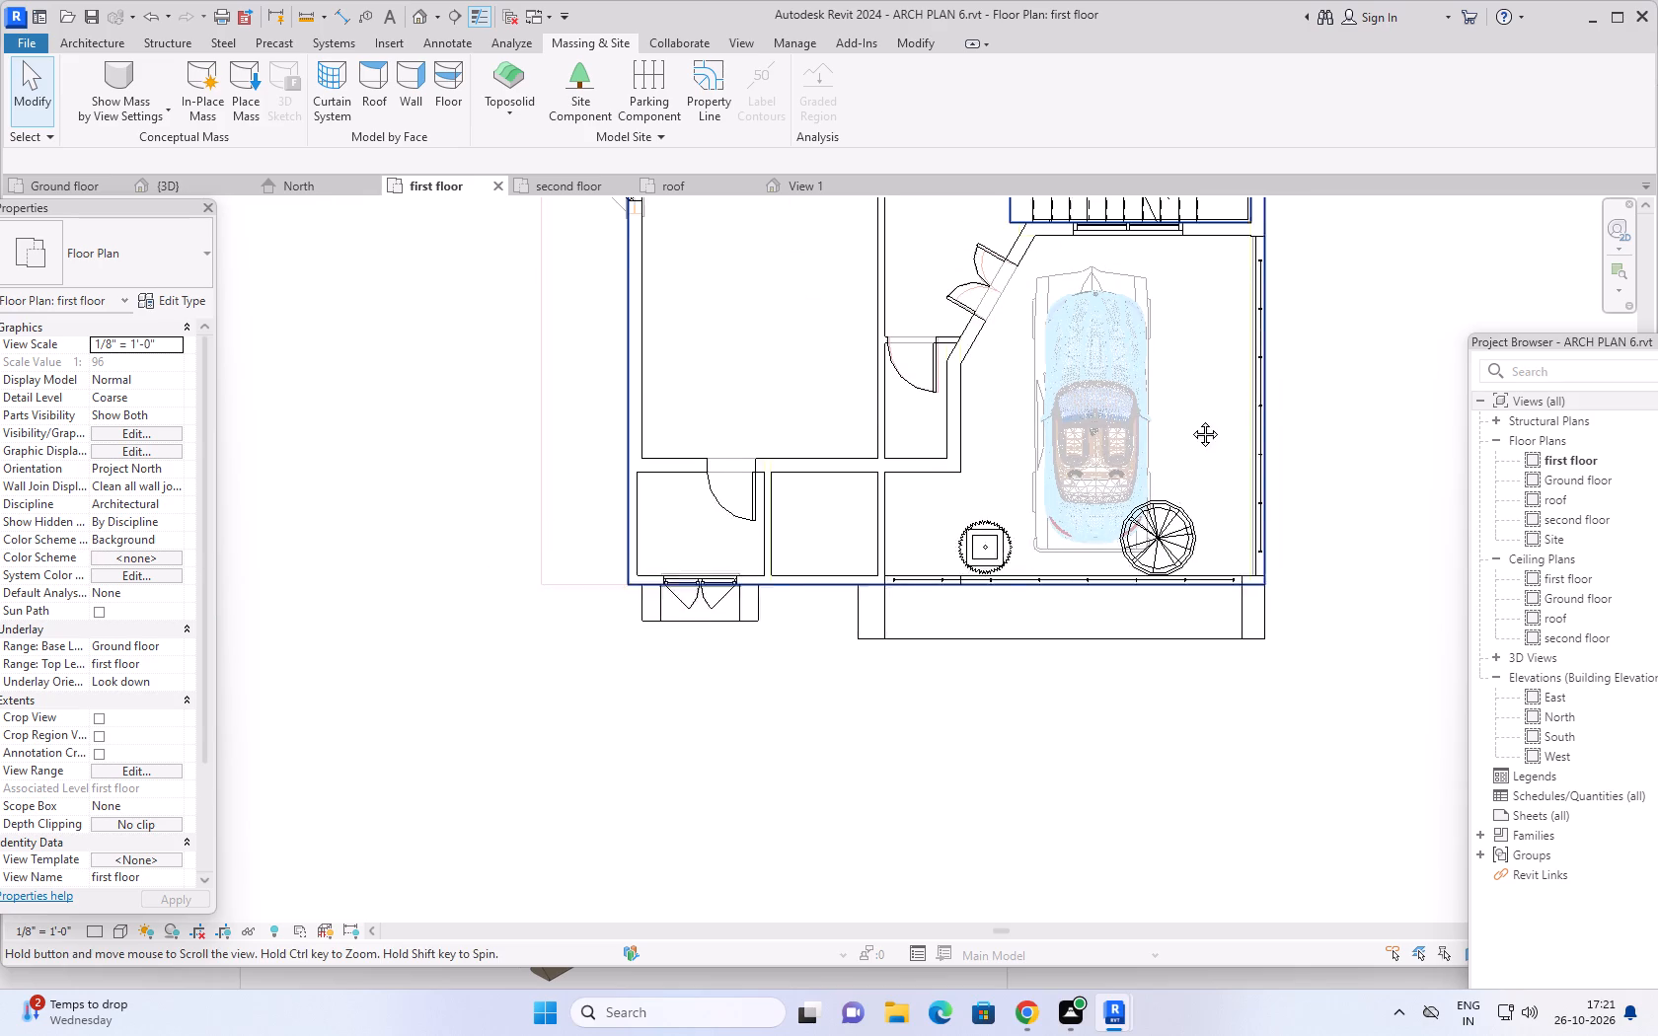
middle_click_drag(1190, 419, 1190, 442)
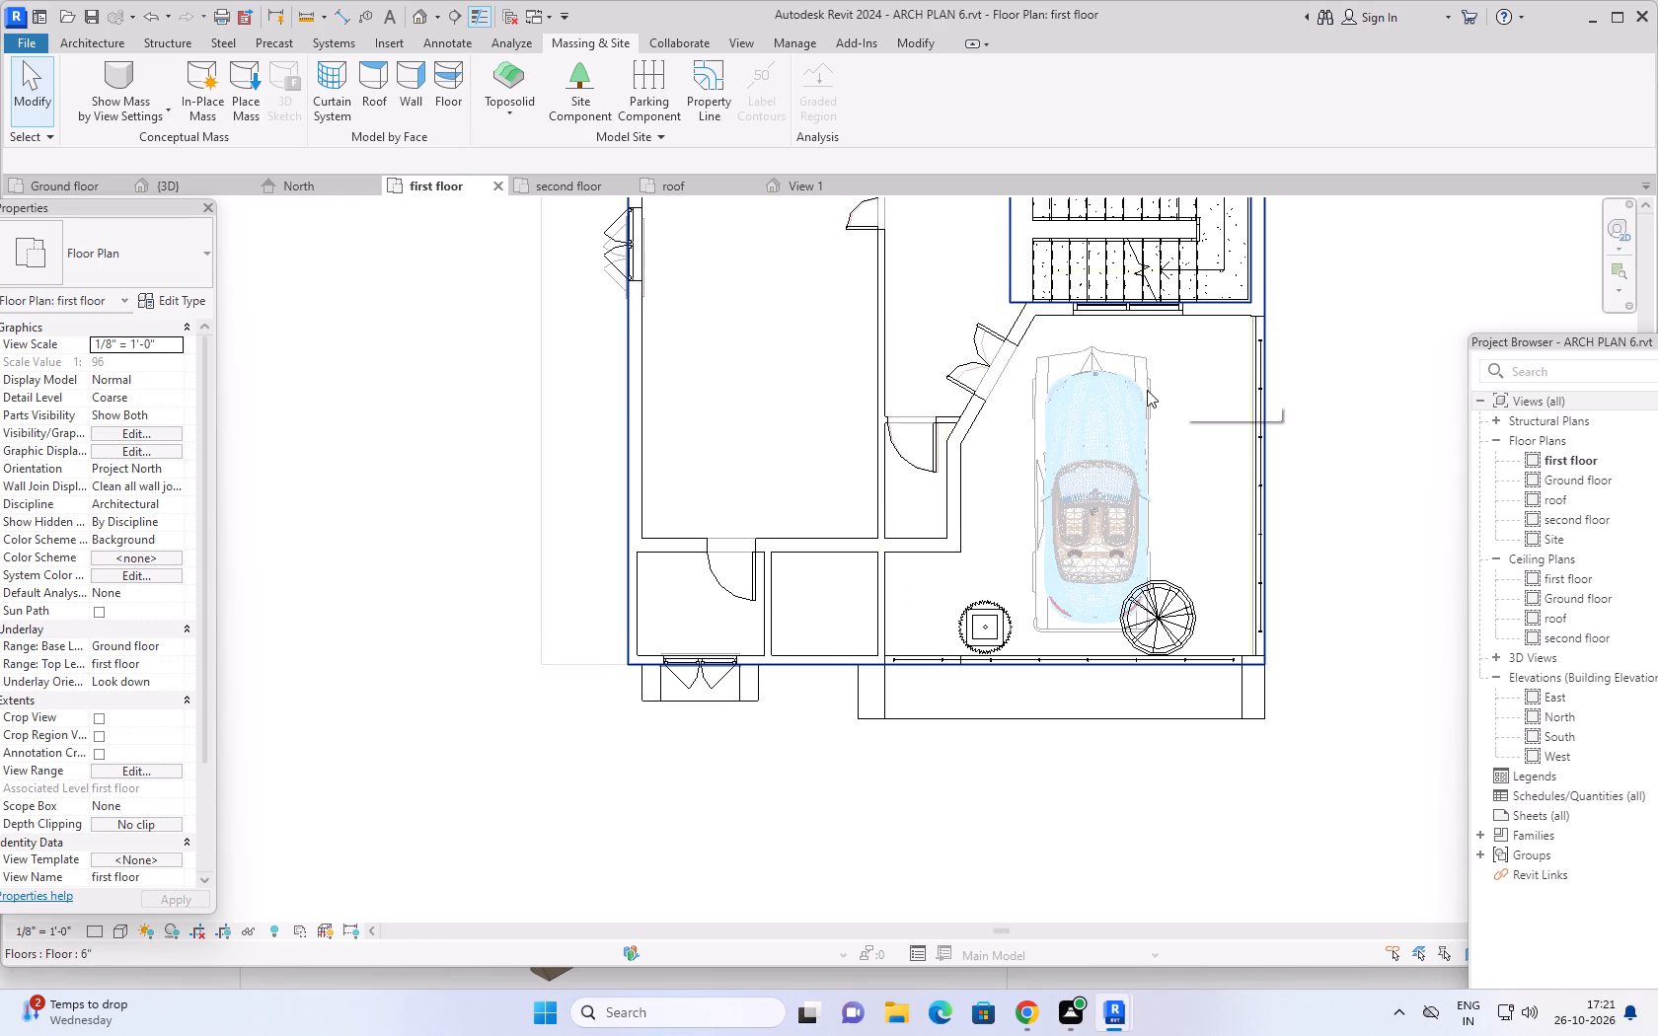
scroll(1171, 381, "down", 1)
middle_click_drag(1191, 407, 1191, 466)
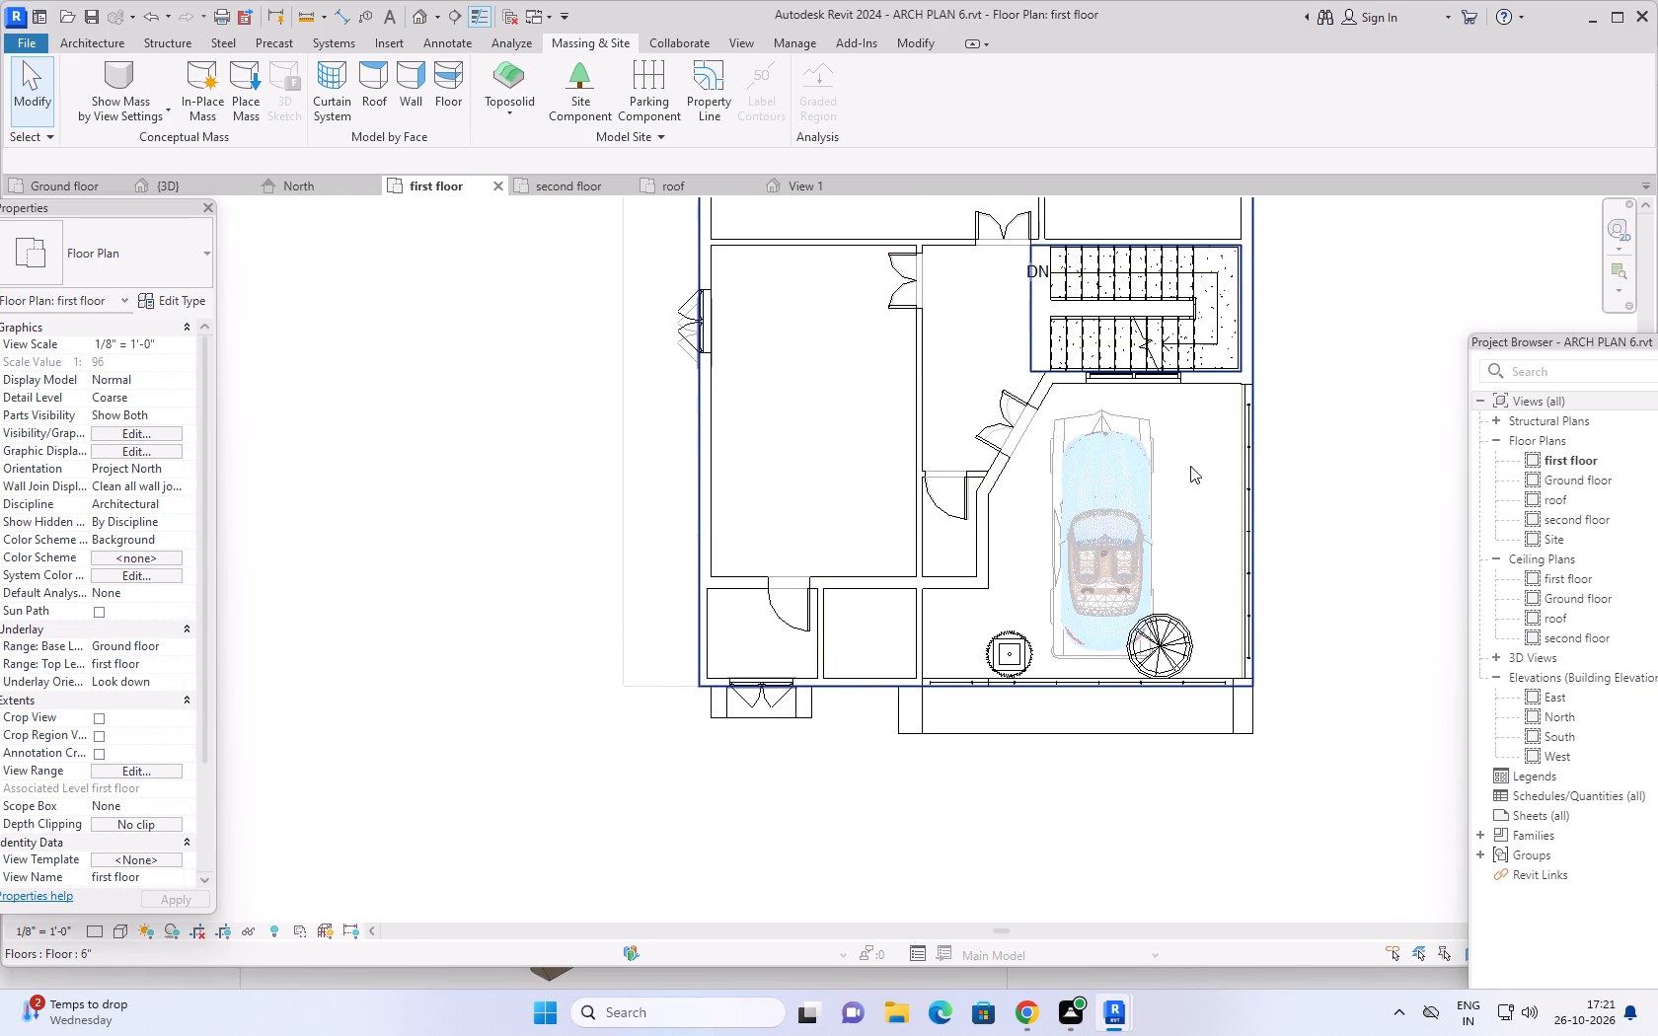
scroll(1183, 431, "down", 3)
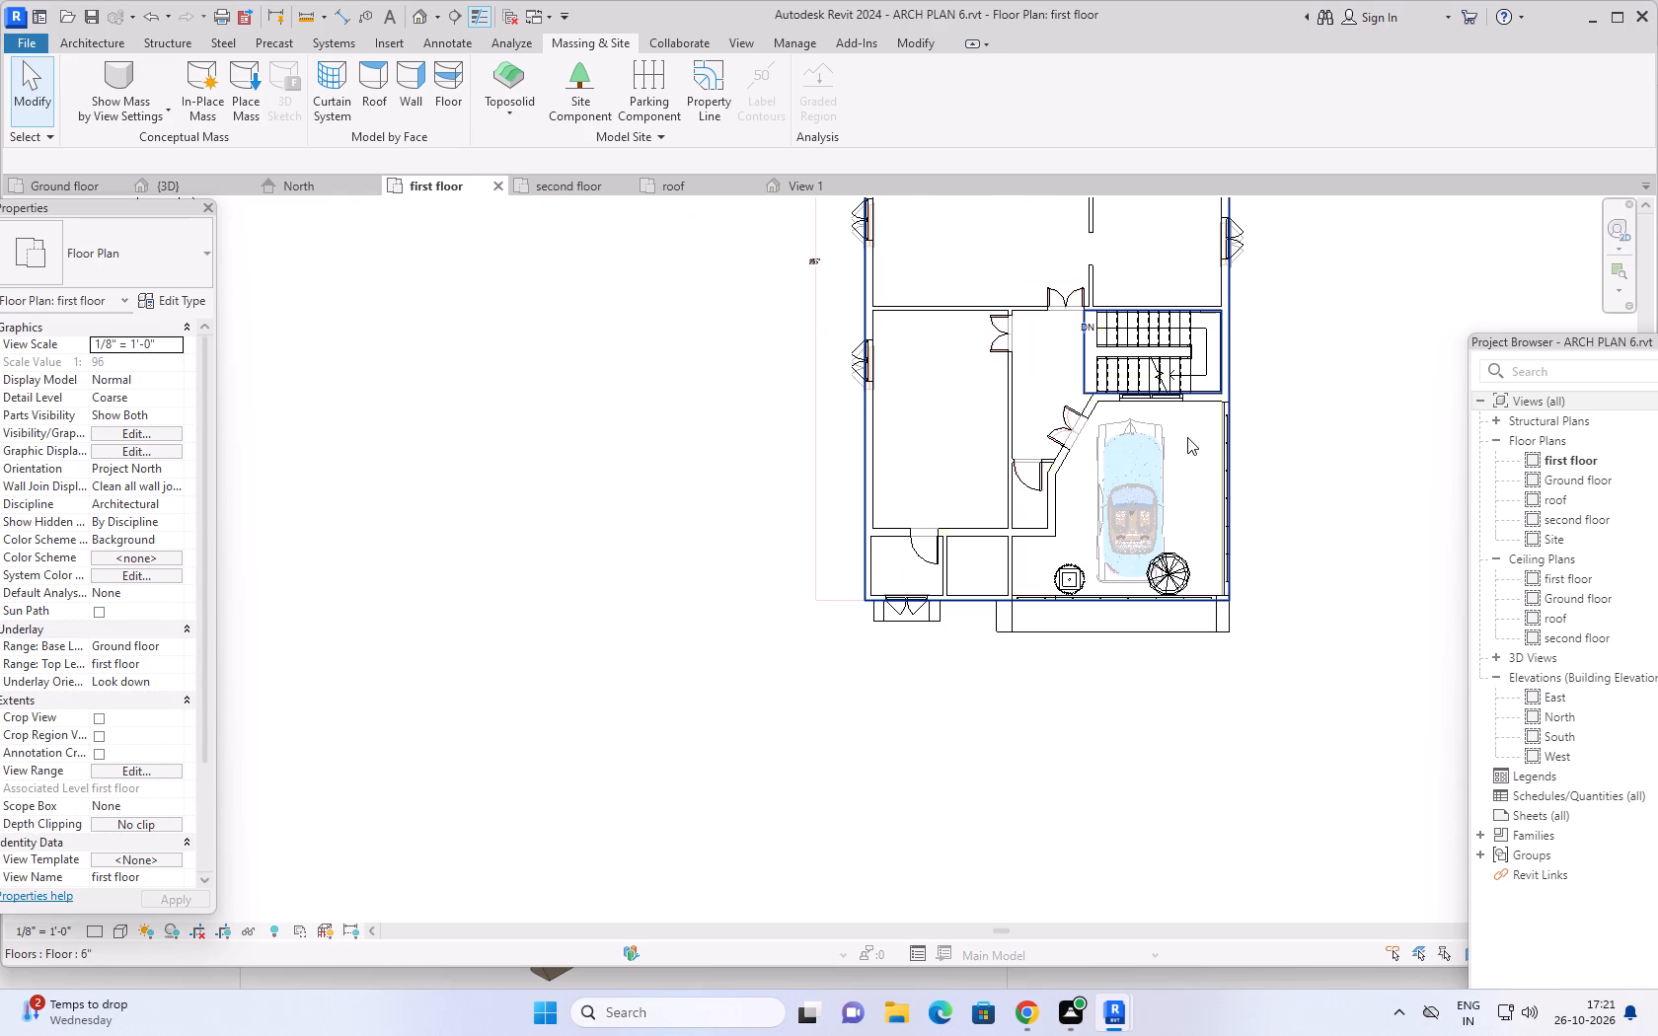
middle_click_drag(1189, 425, 1181, 451)
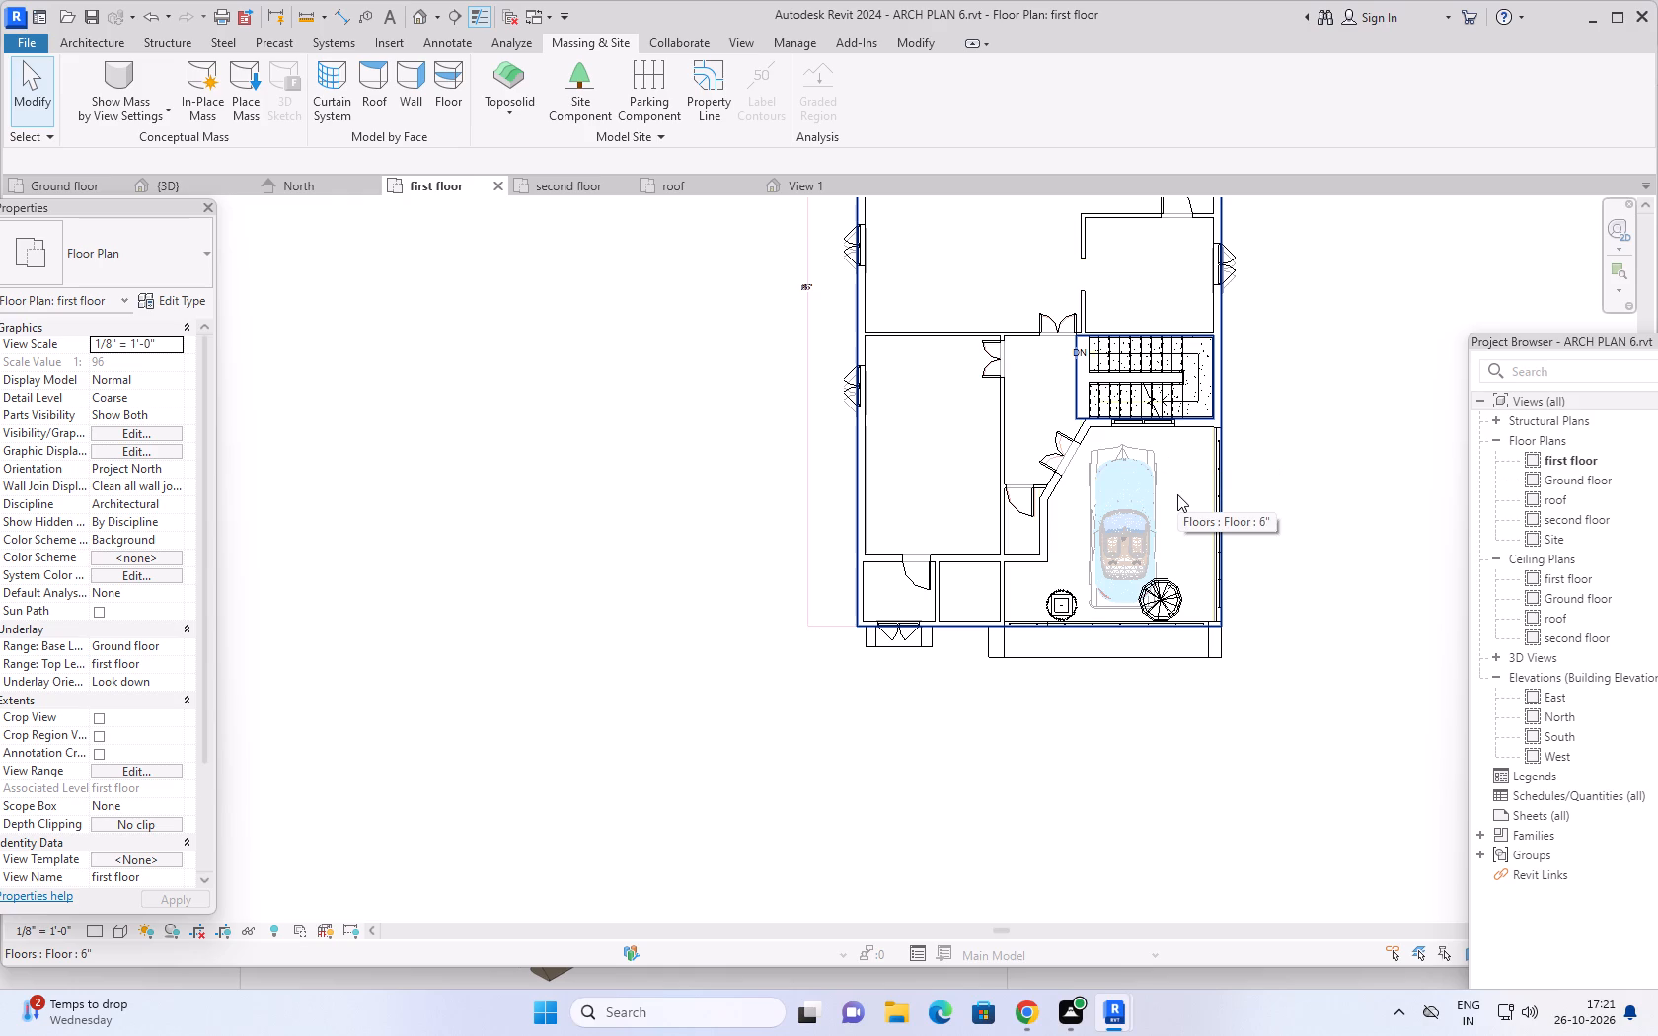
scroll(1181, 534, "up", 2)
middle_click_drag(1167, 537, 1196, 430)
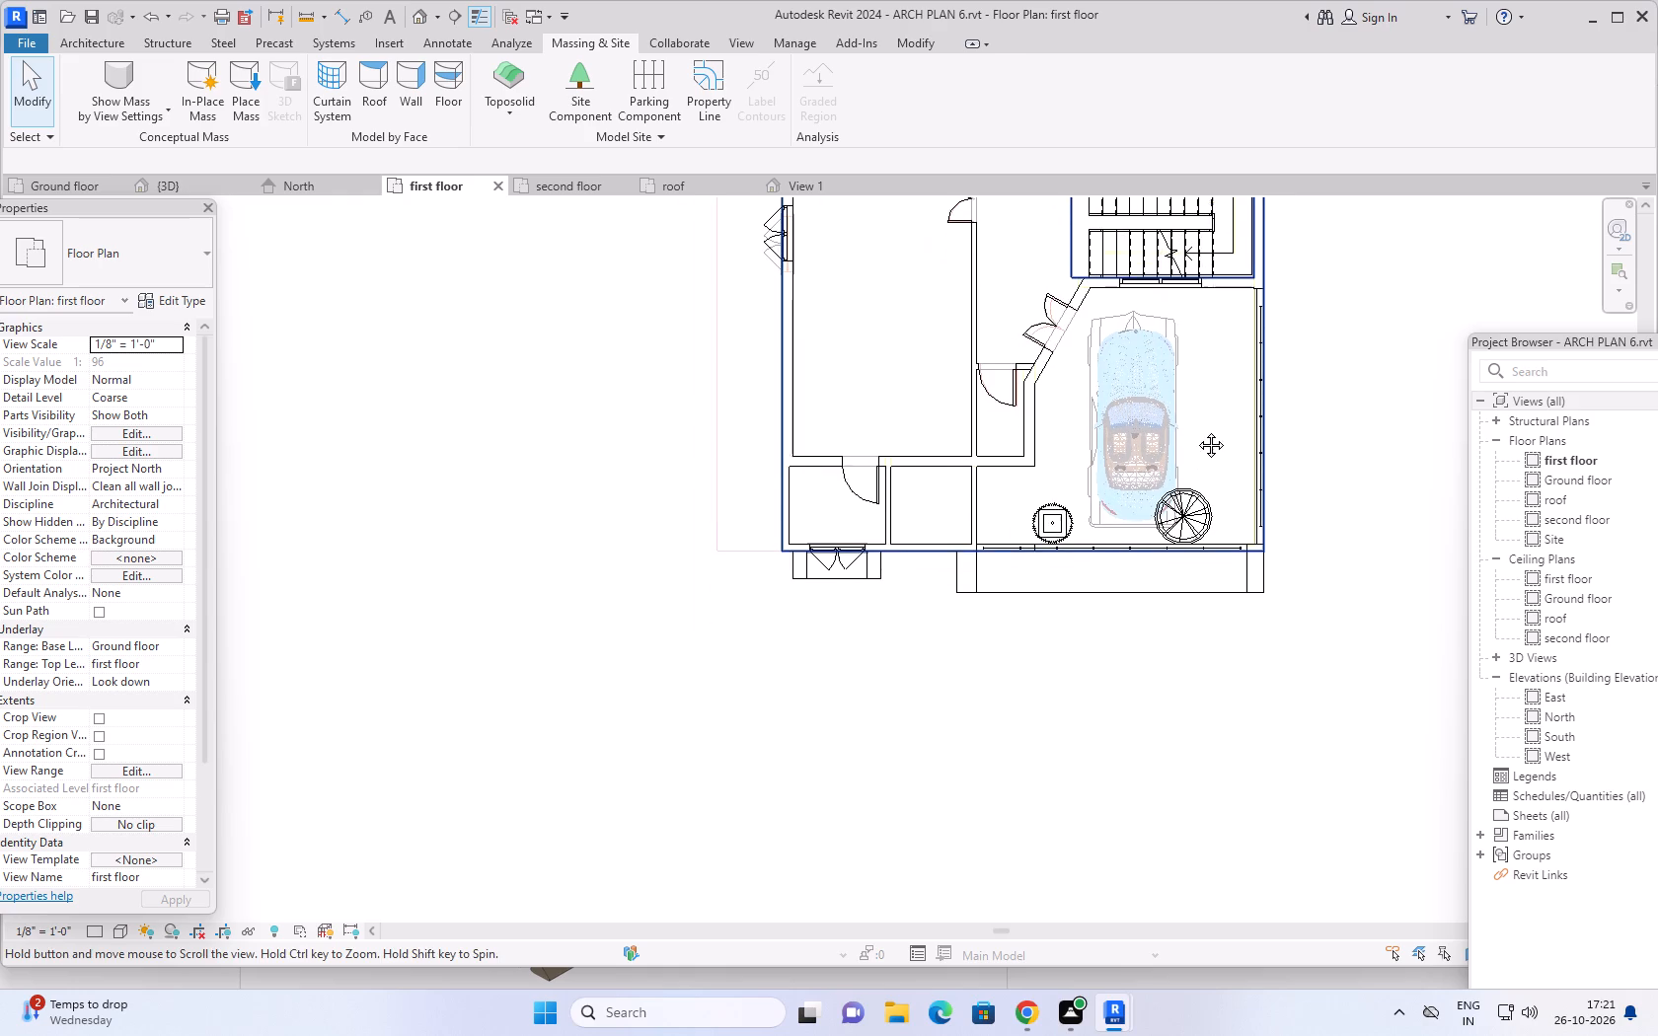
middle_click_drag(1196, 430, 1195, 429)
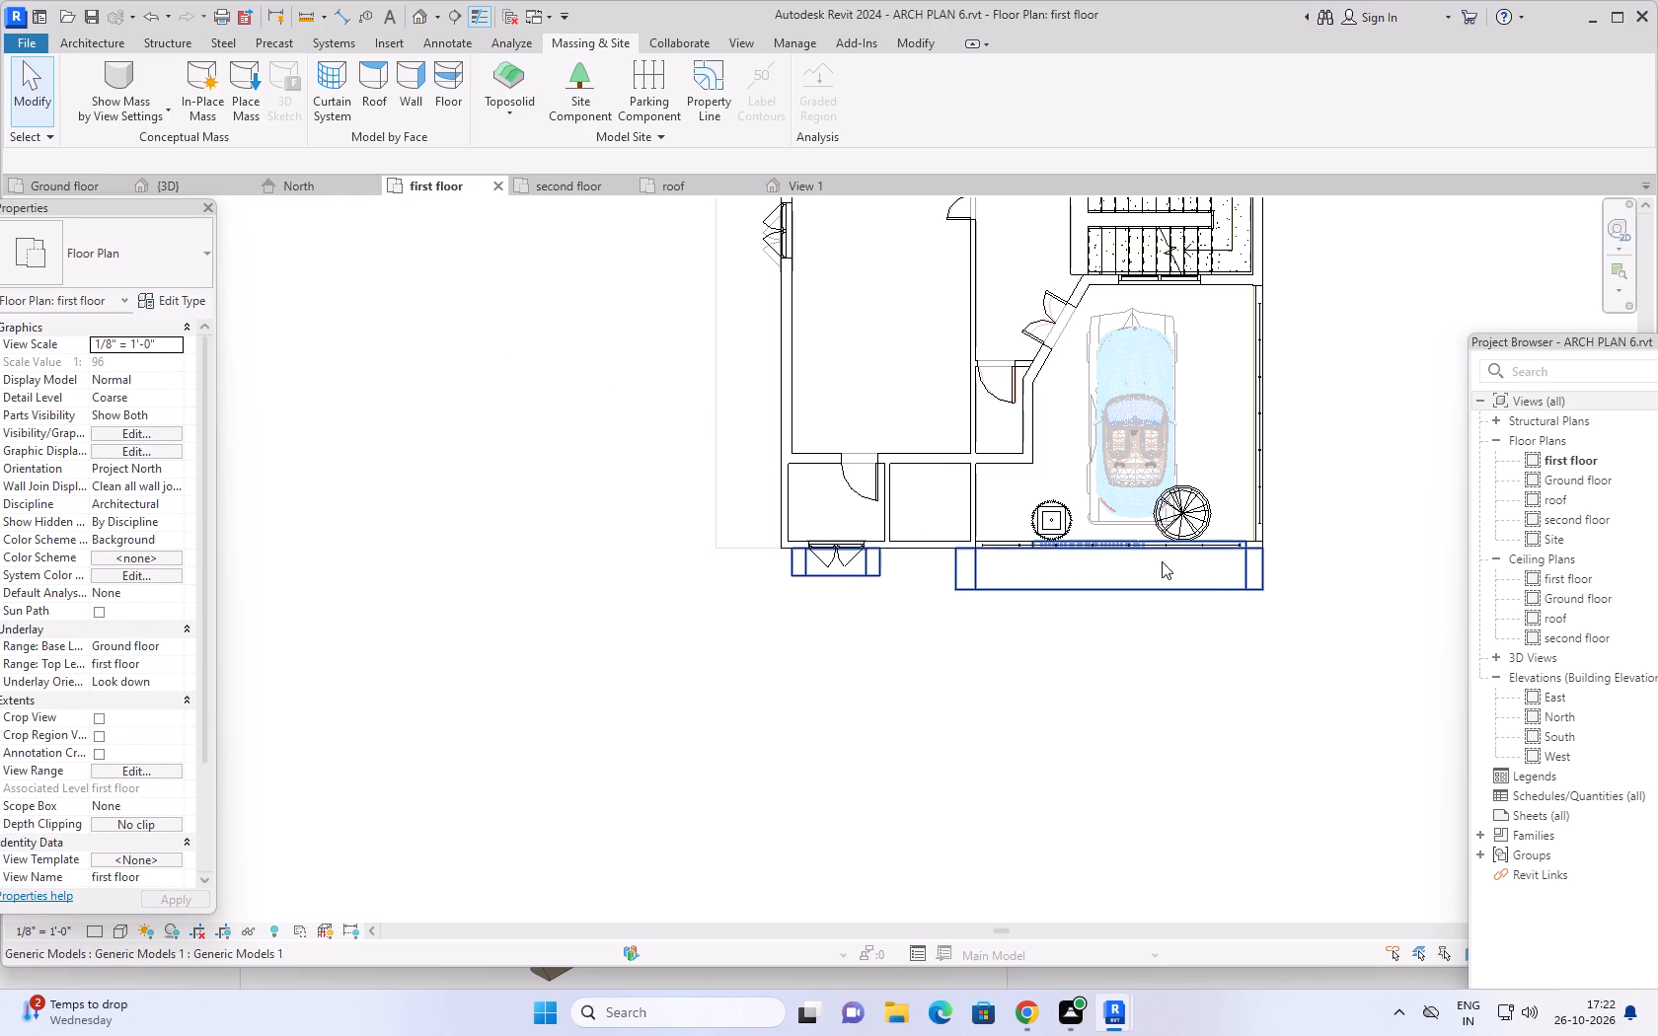
scroll(1271, 481, "up", 3)
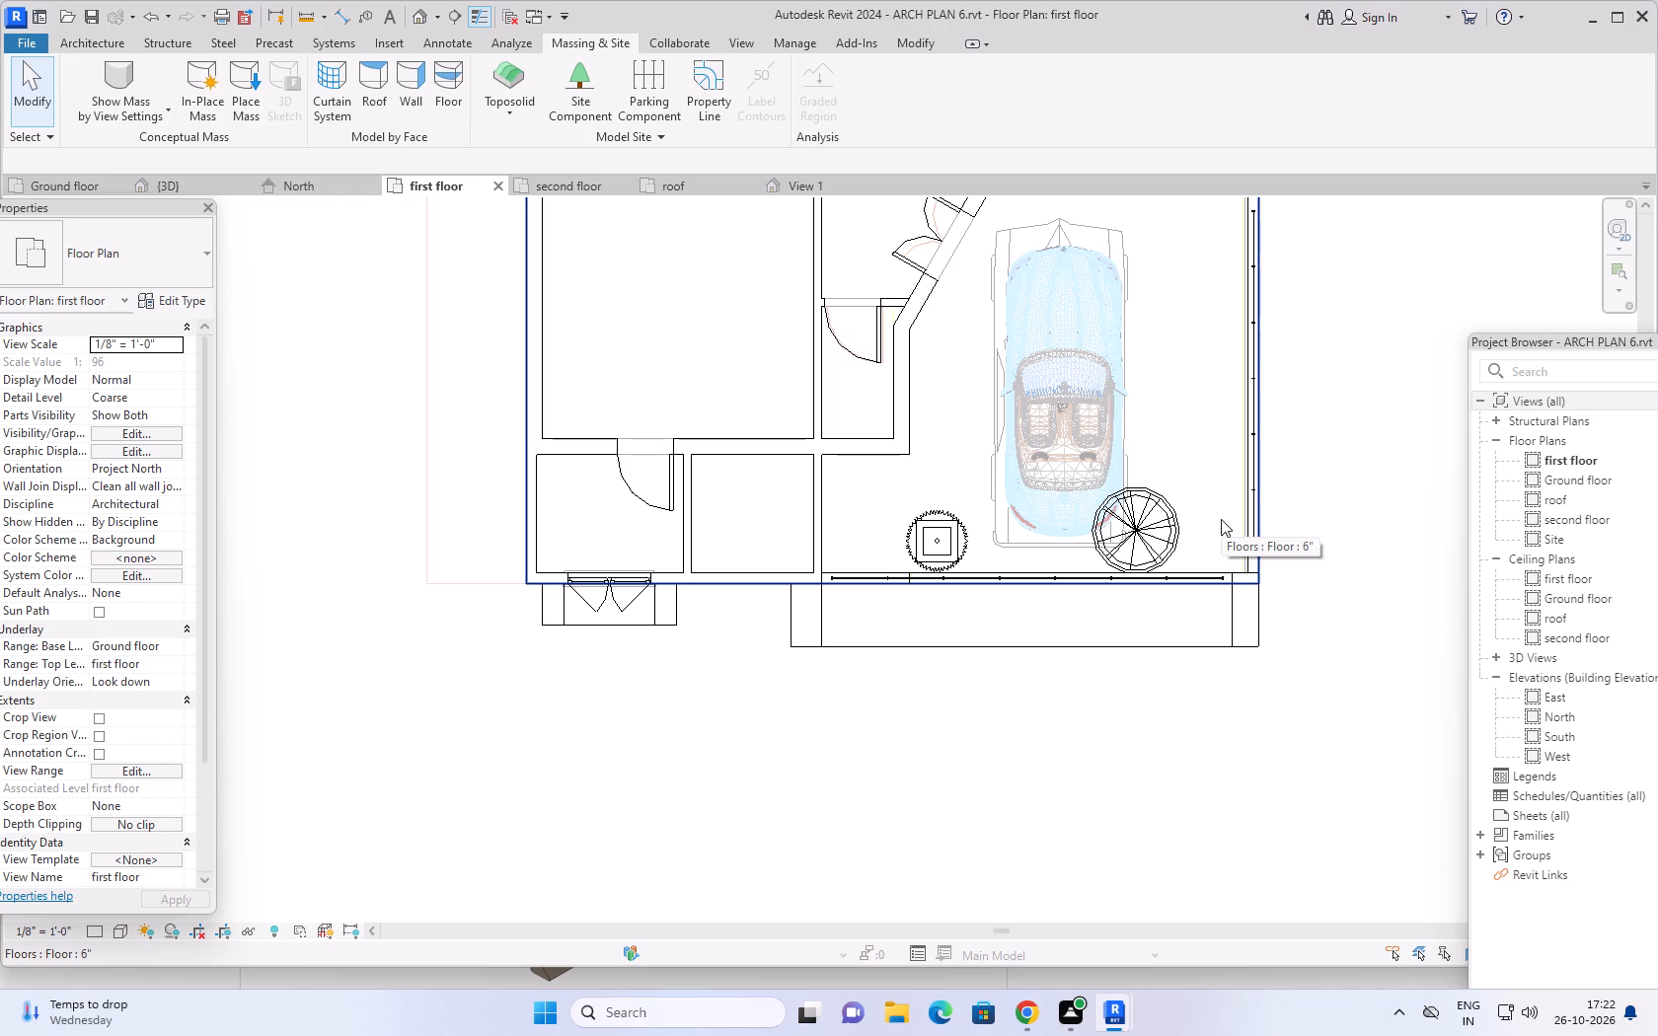
scroll(1138, 621, "up", 4)
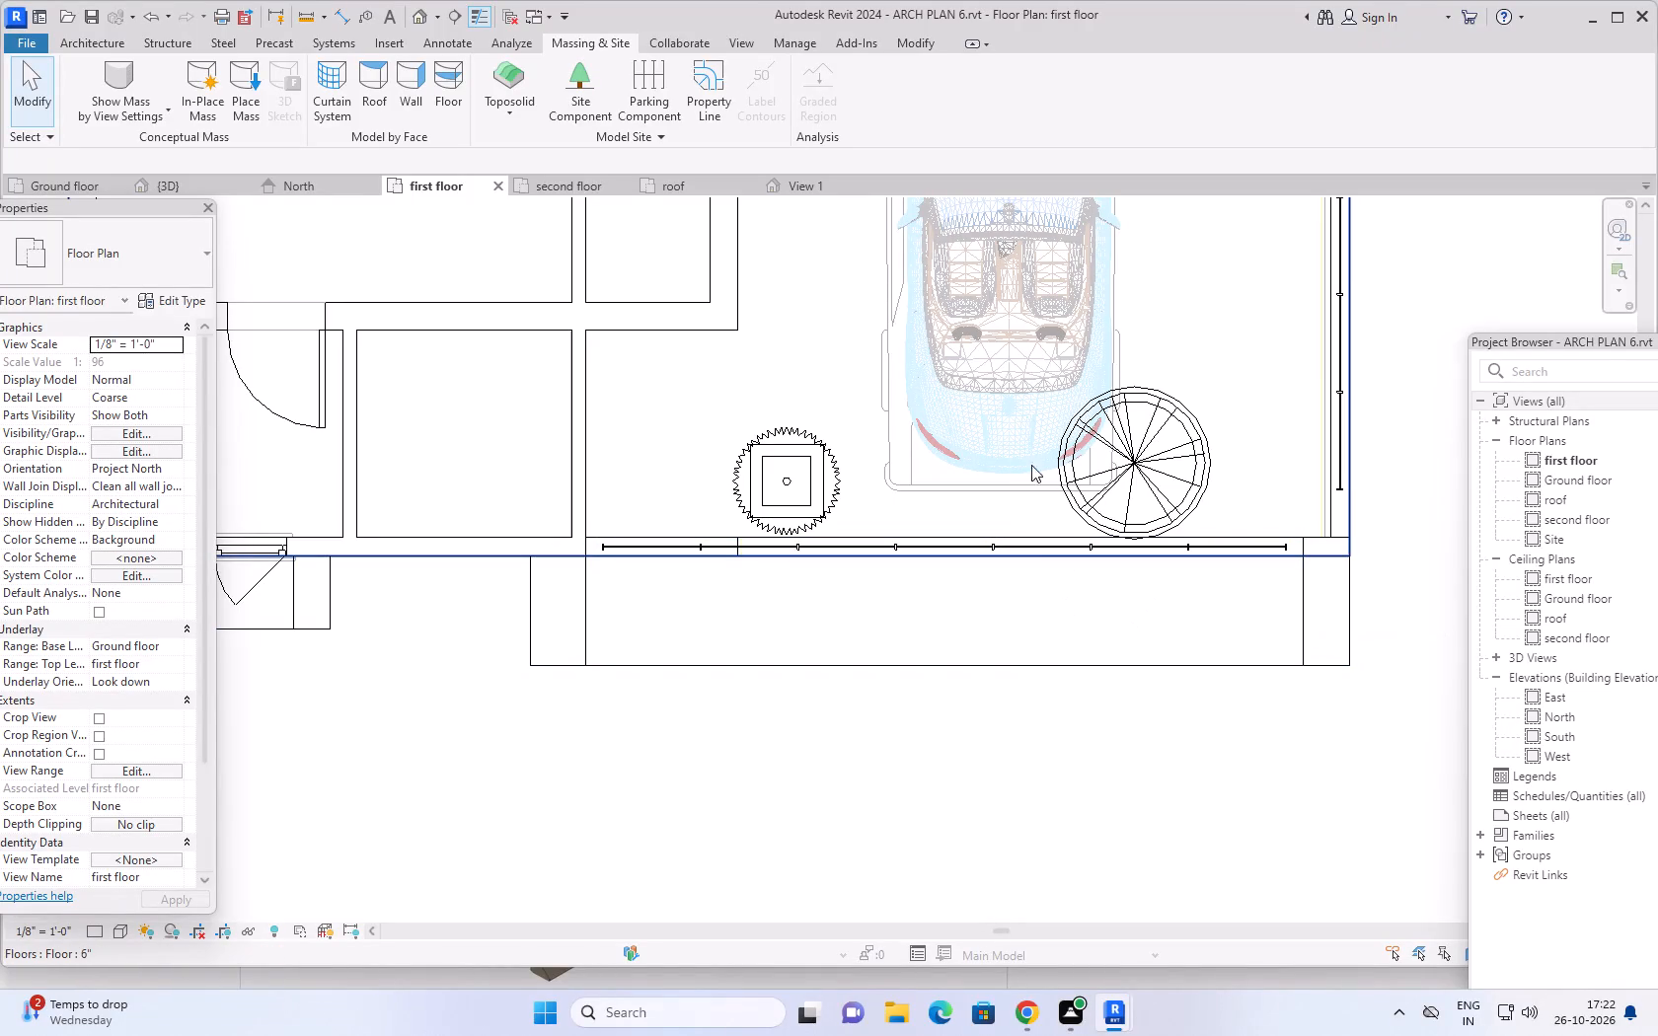
Examine the two potted trees and the free space around them on the first floor's front balcony.
scroll(1056, 485, "up", 4)
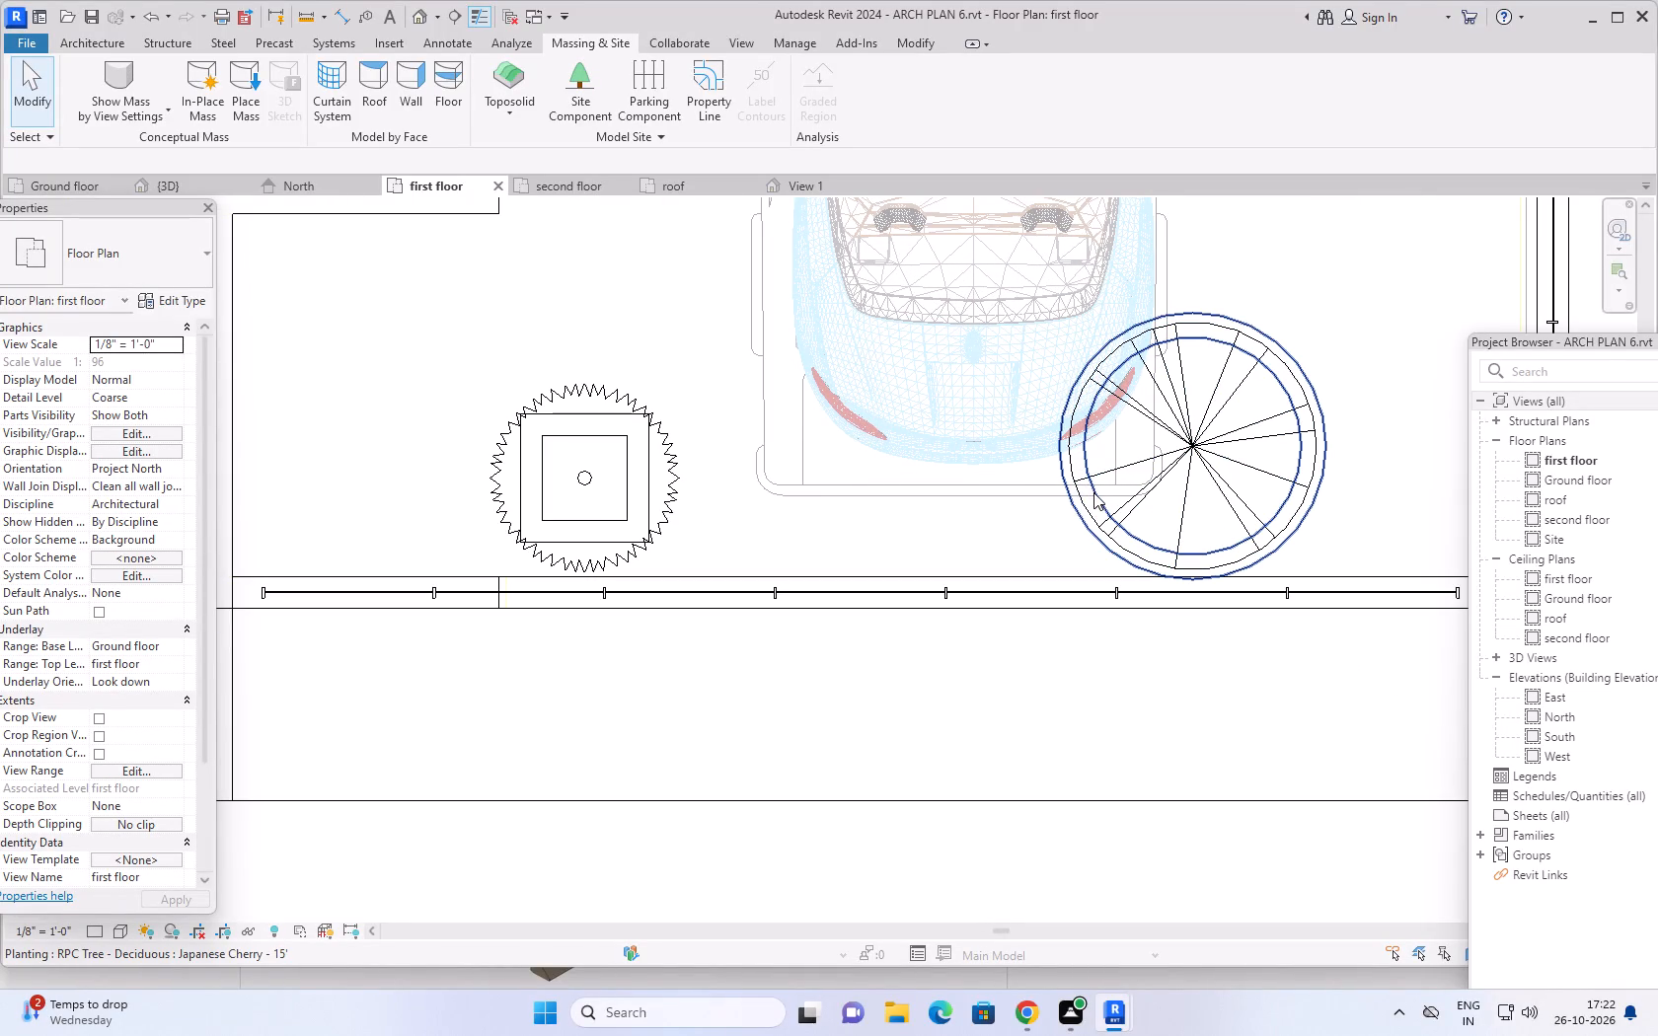
scroll(1097, 493, "down", 4)
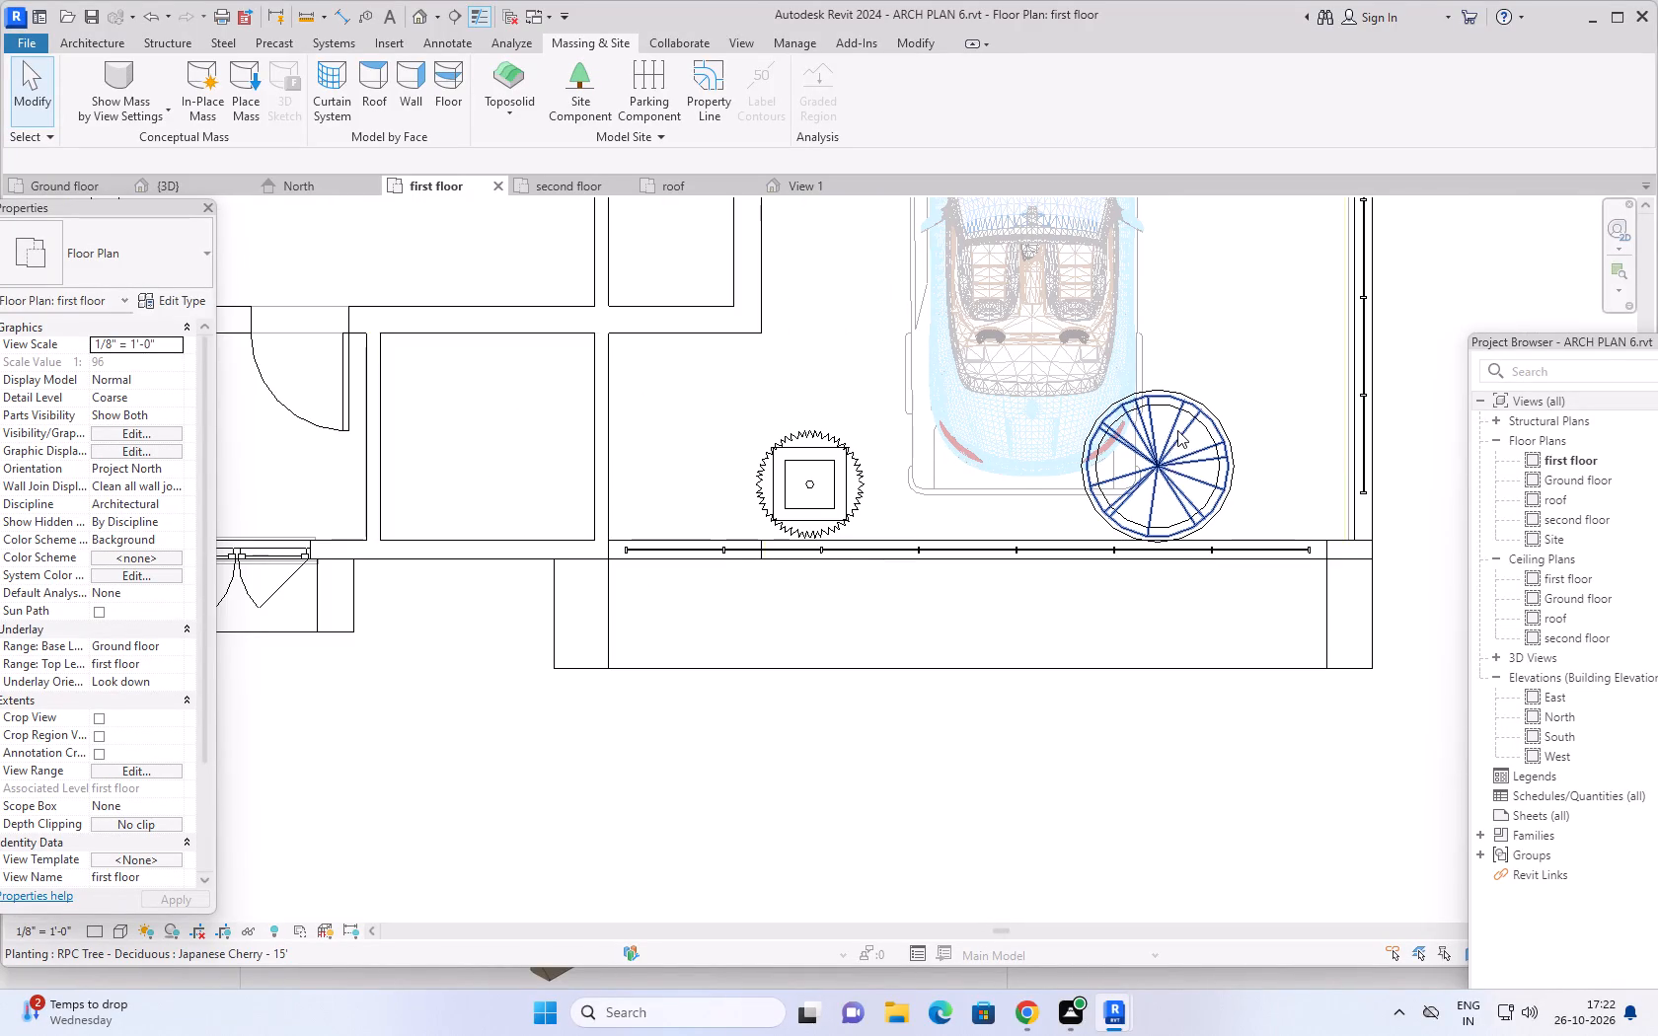
scroll(1155, 461, "down", 6)
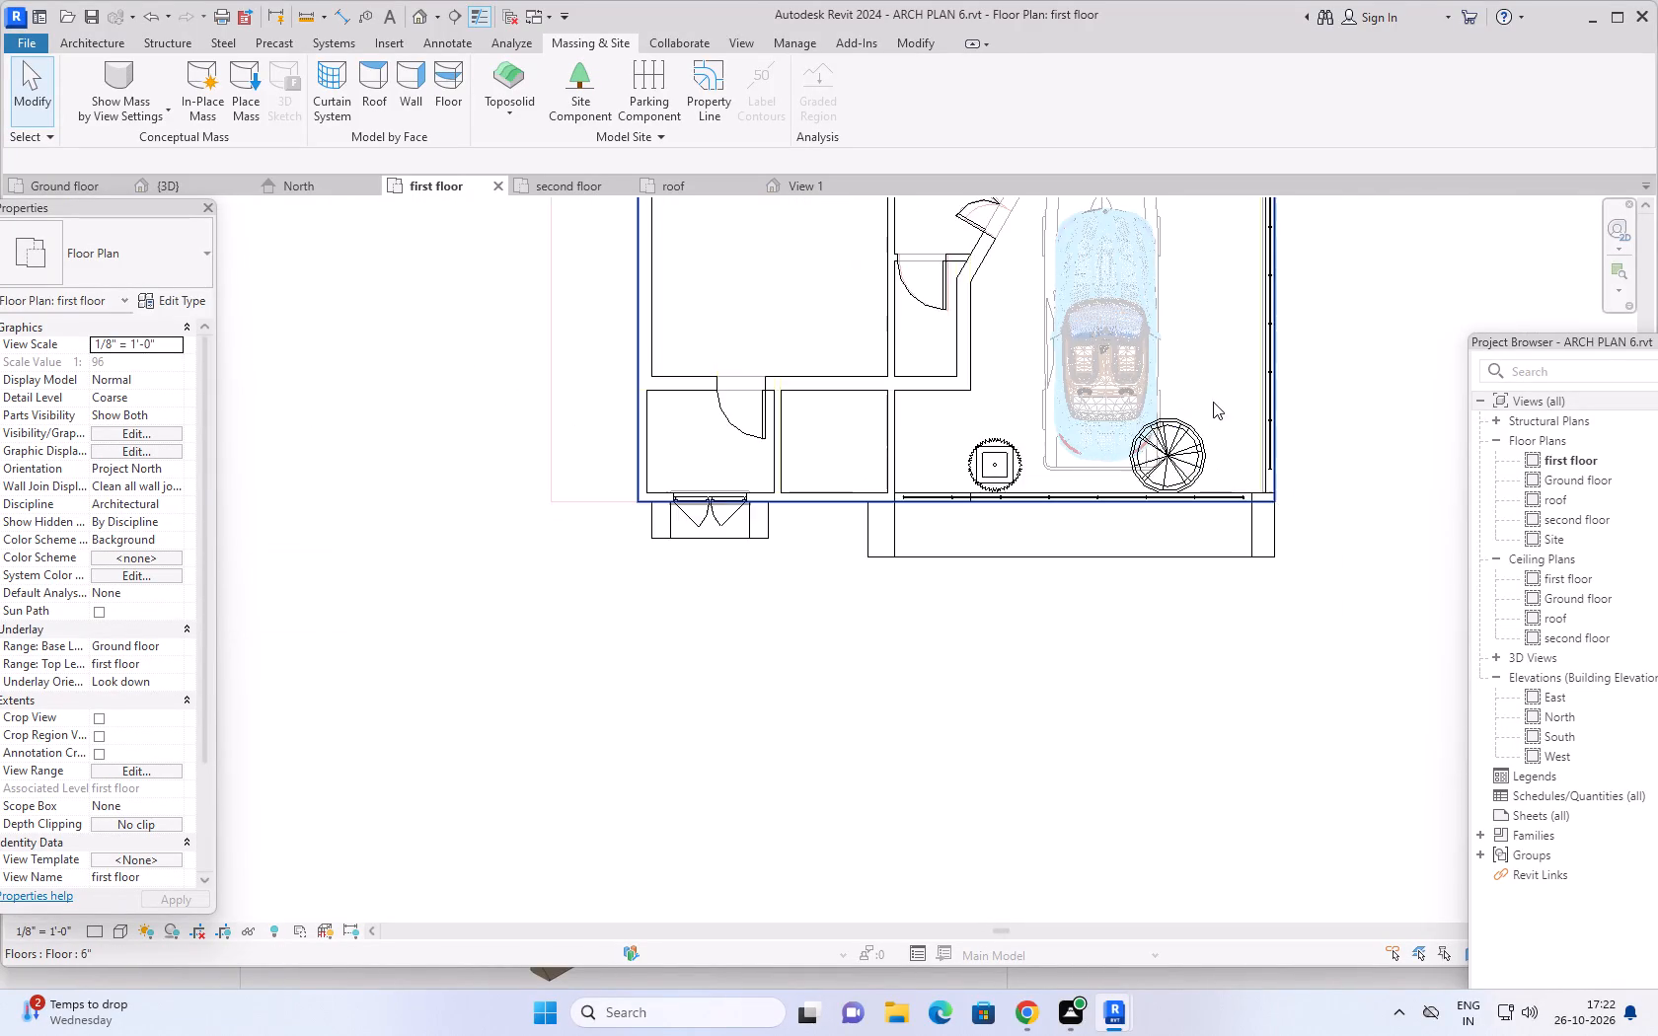
scroll(1213, 402, "down", 4)
middle_click_drag(1311, 358, 1257, 467)
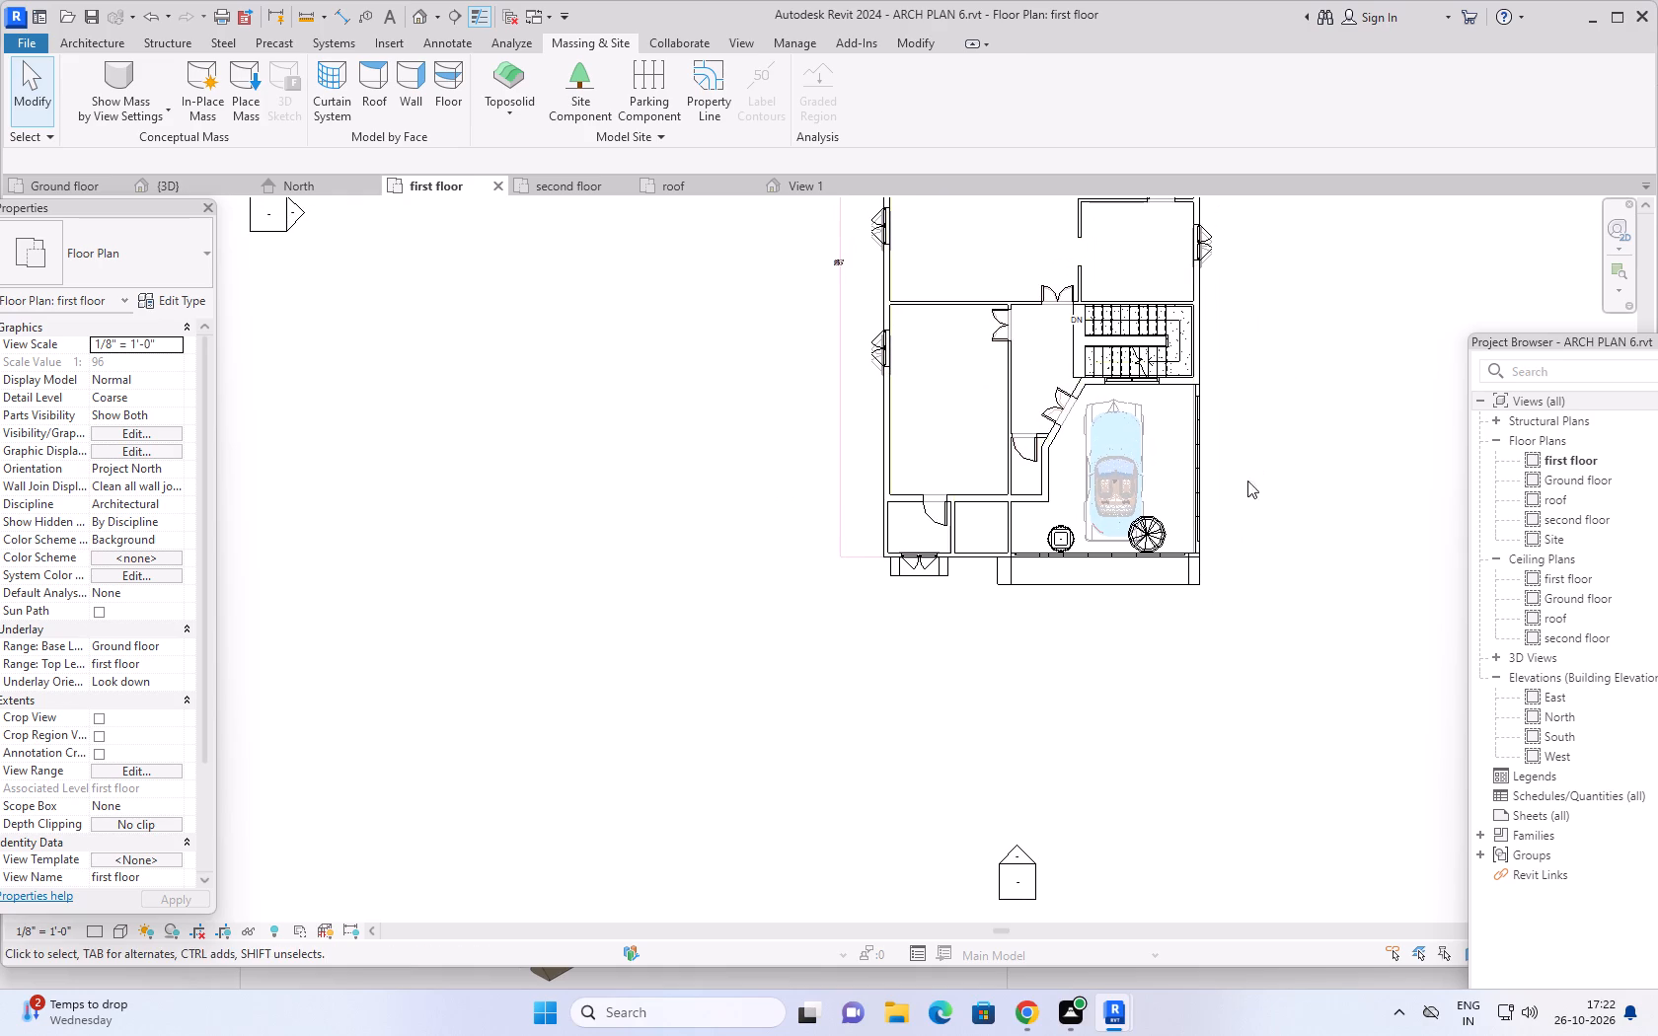
scroll(1153, 547, "up", 12)
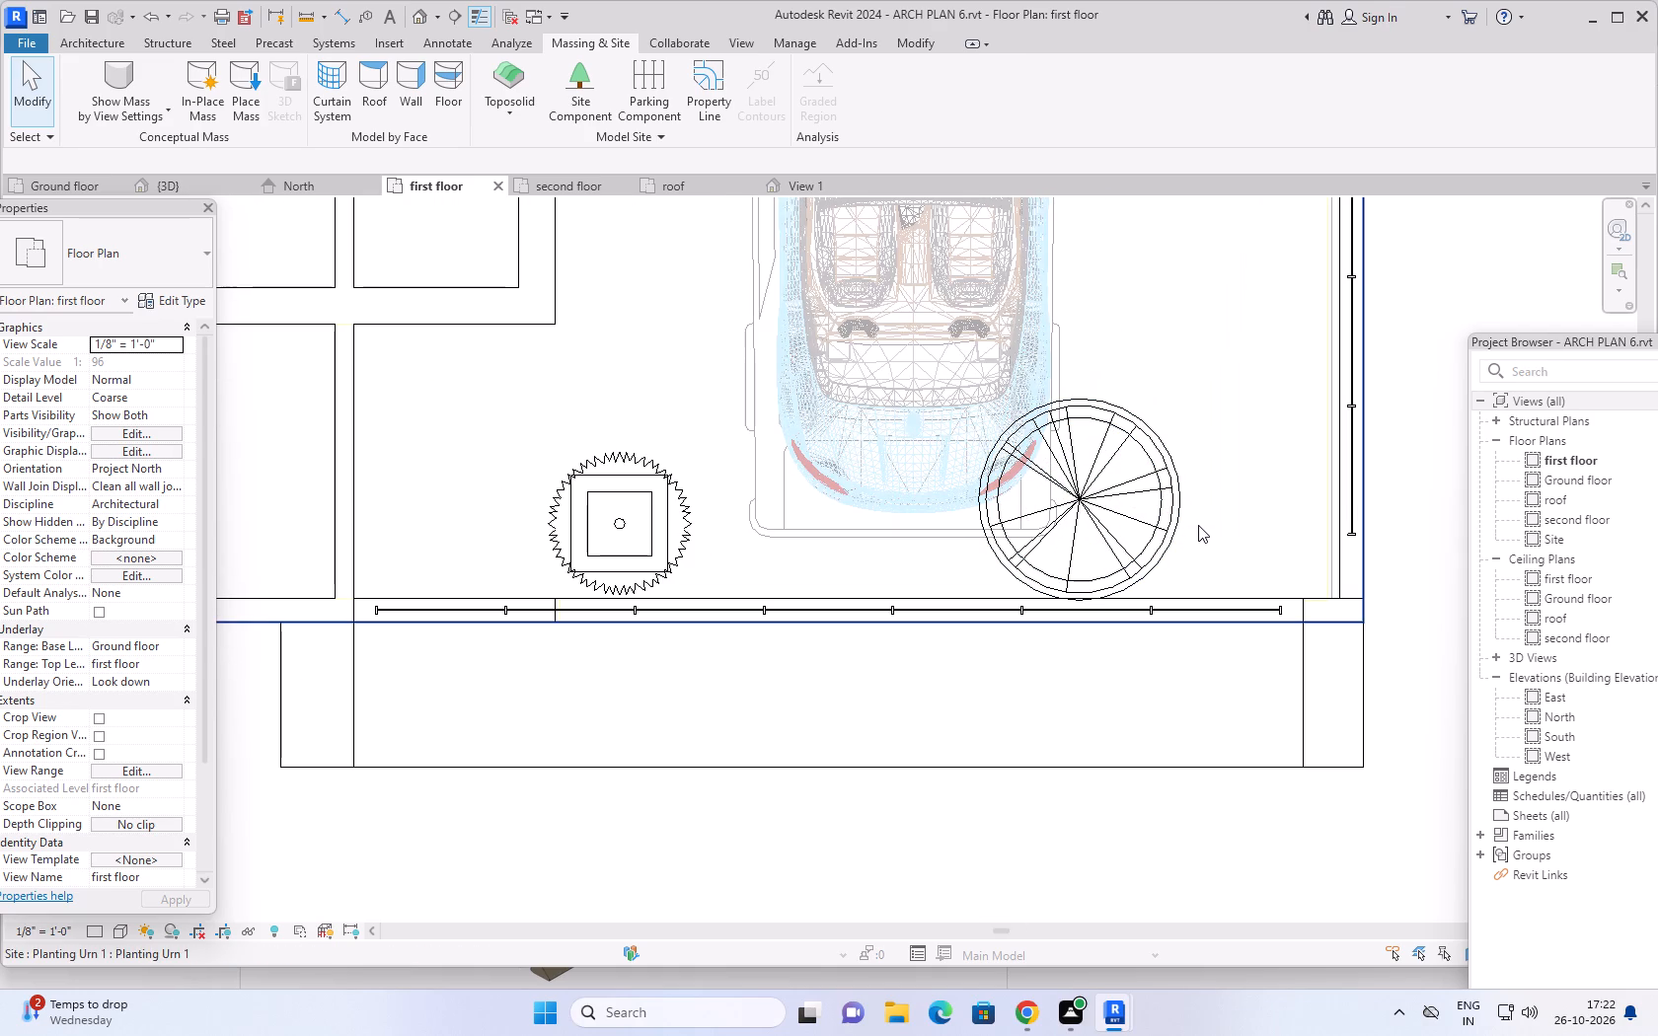
scroll(1208, 493, "up", 1)
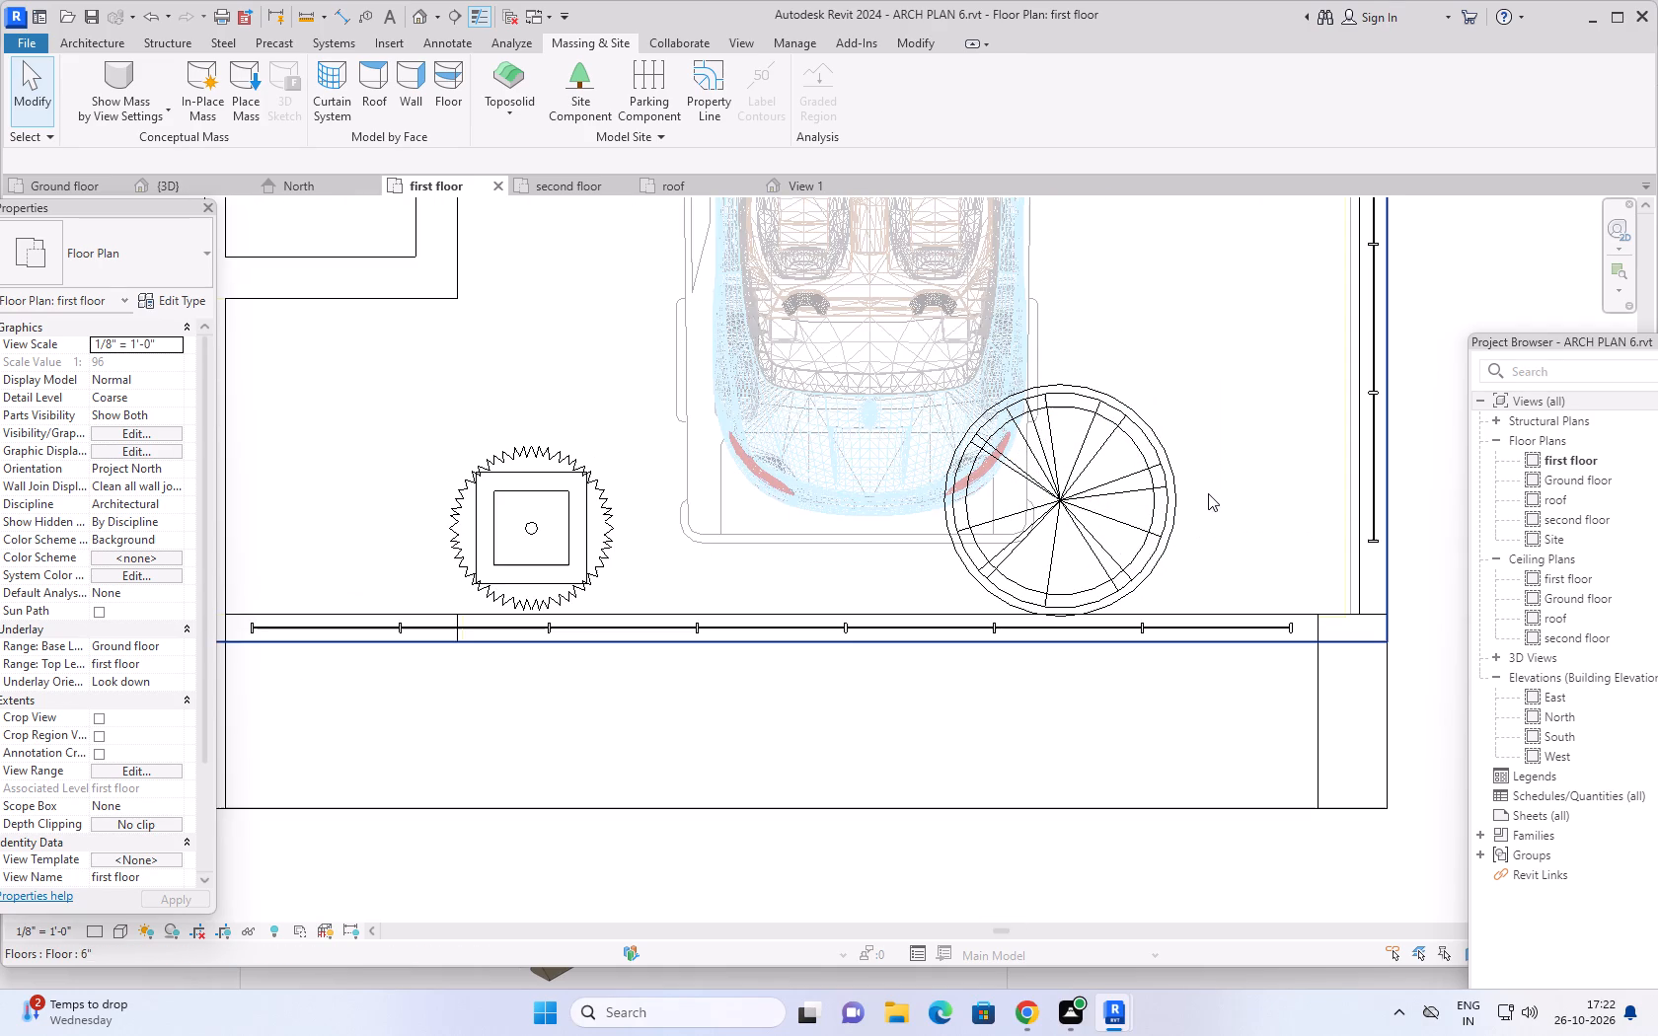
scroll(1215, 479, "down", 1)
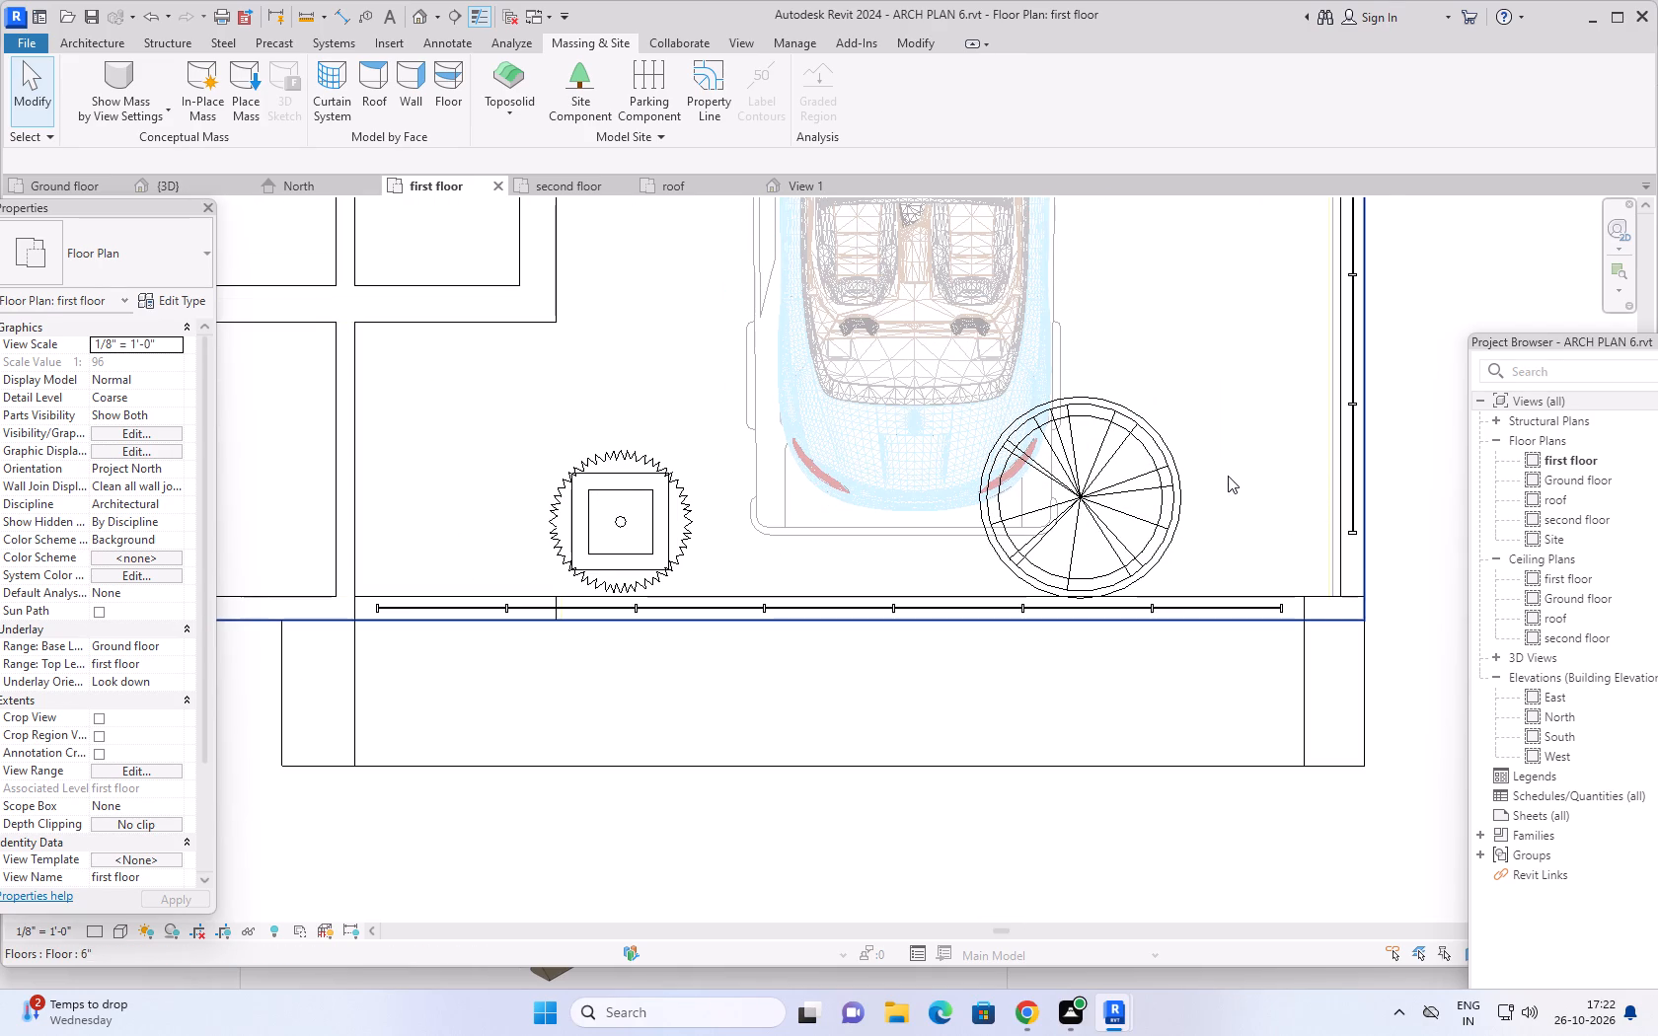
scroll(1229, 441, "down", 3)
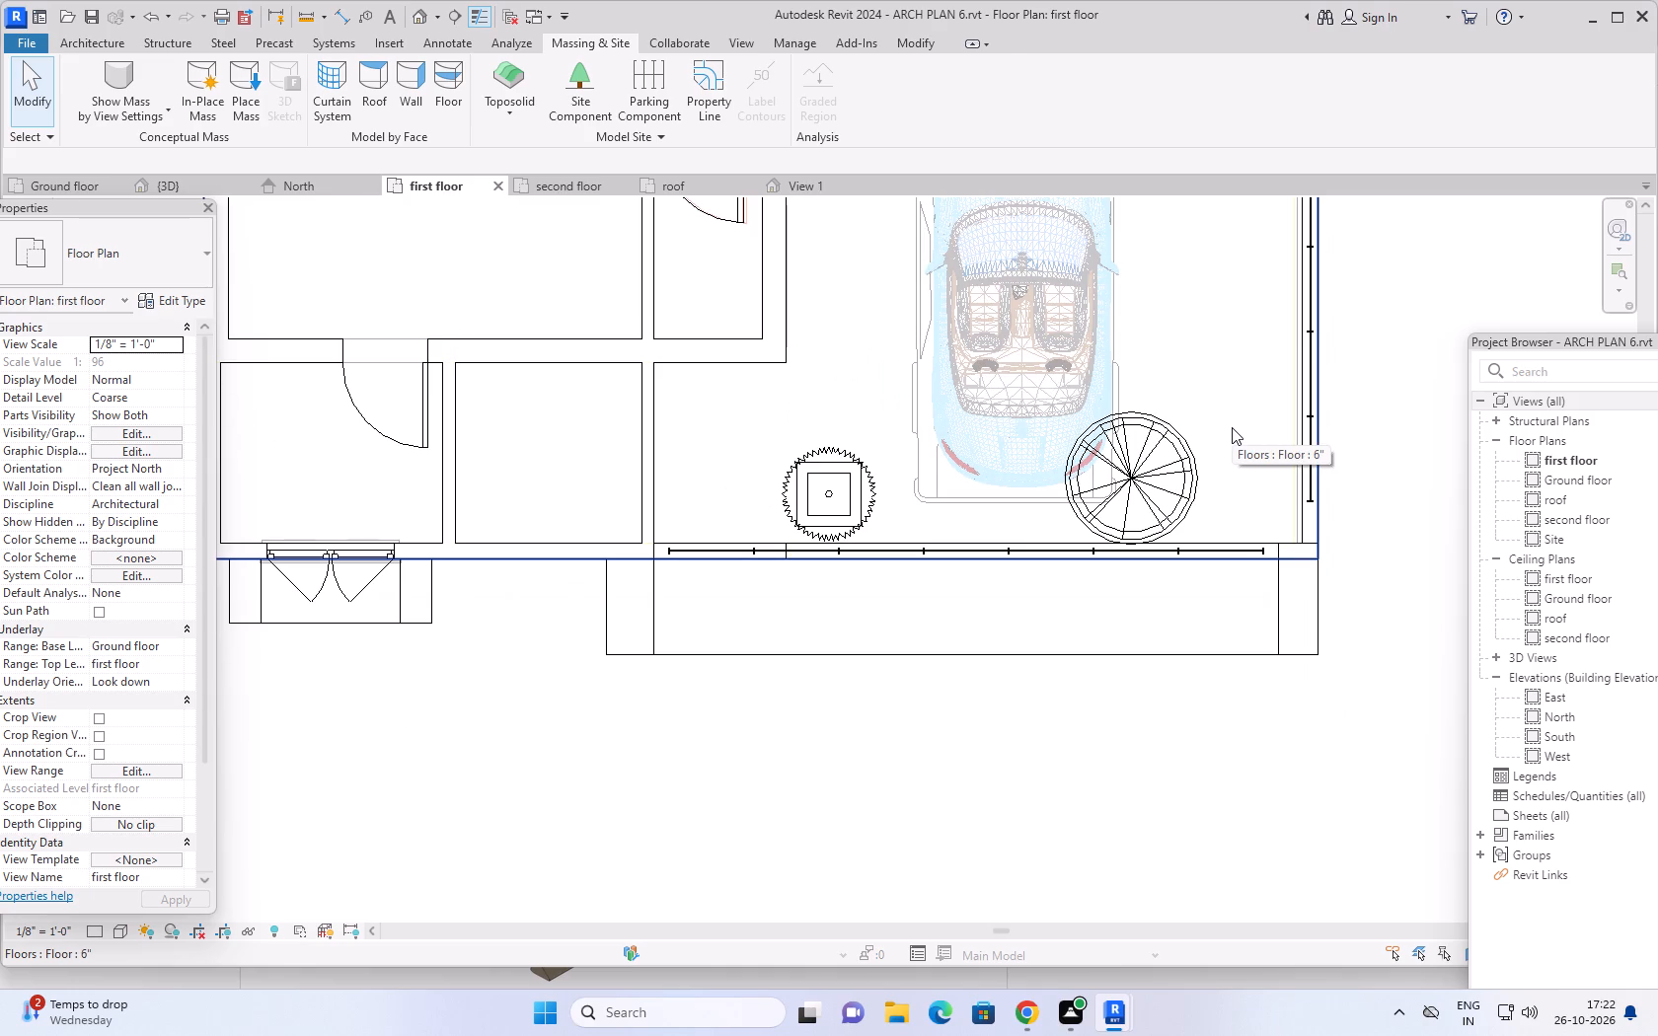
scroll(1220, 407, "down", 5)
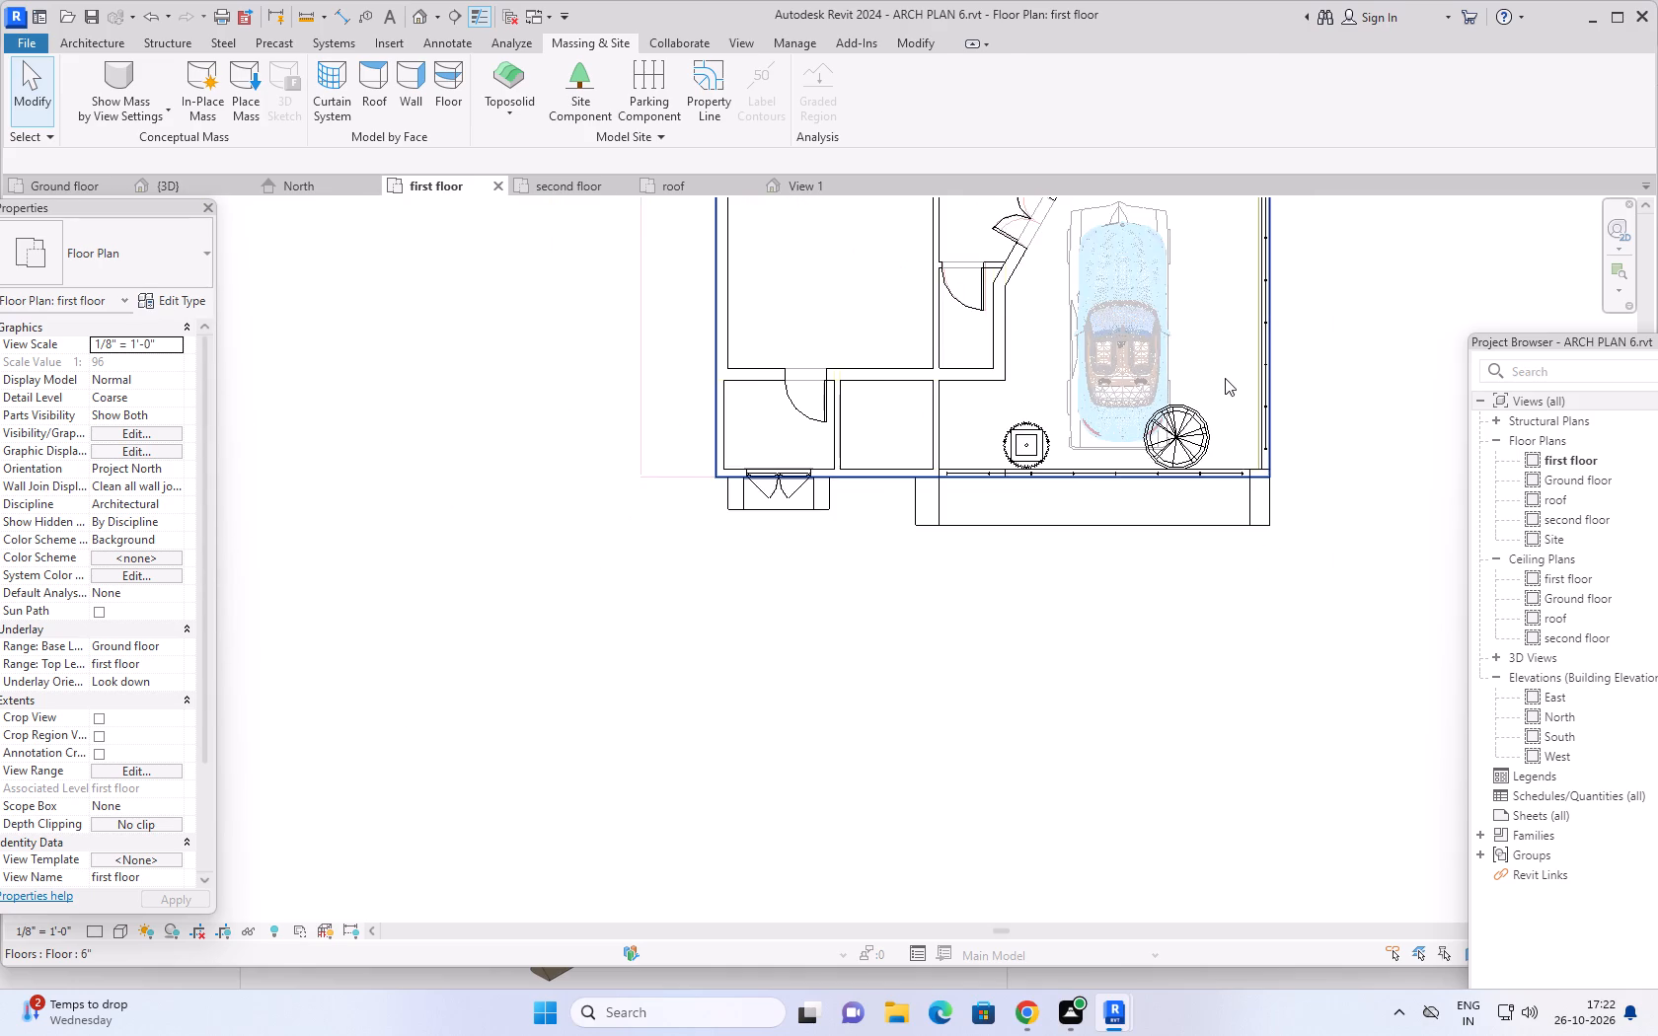
middle_click_drag(1226, 362, 1206, 460)
scroll(1226, 362, "down", 1)
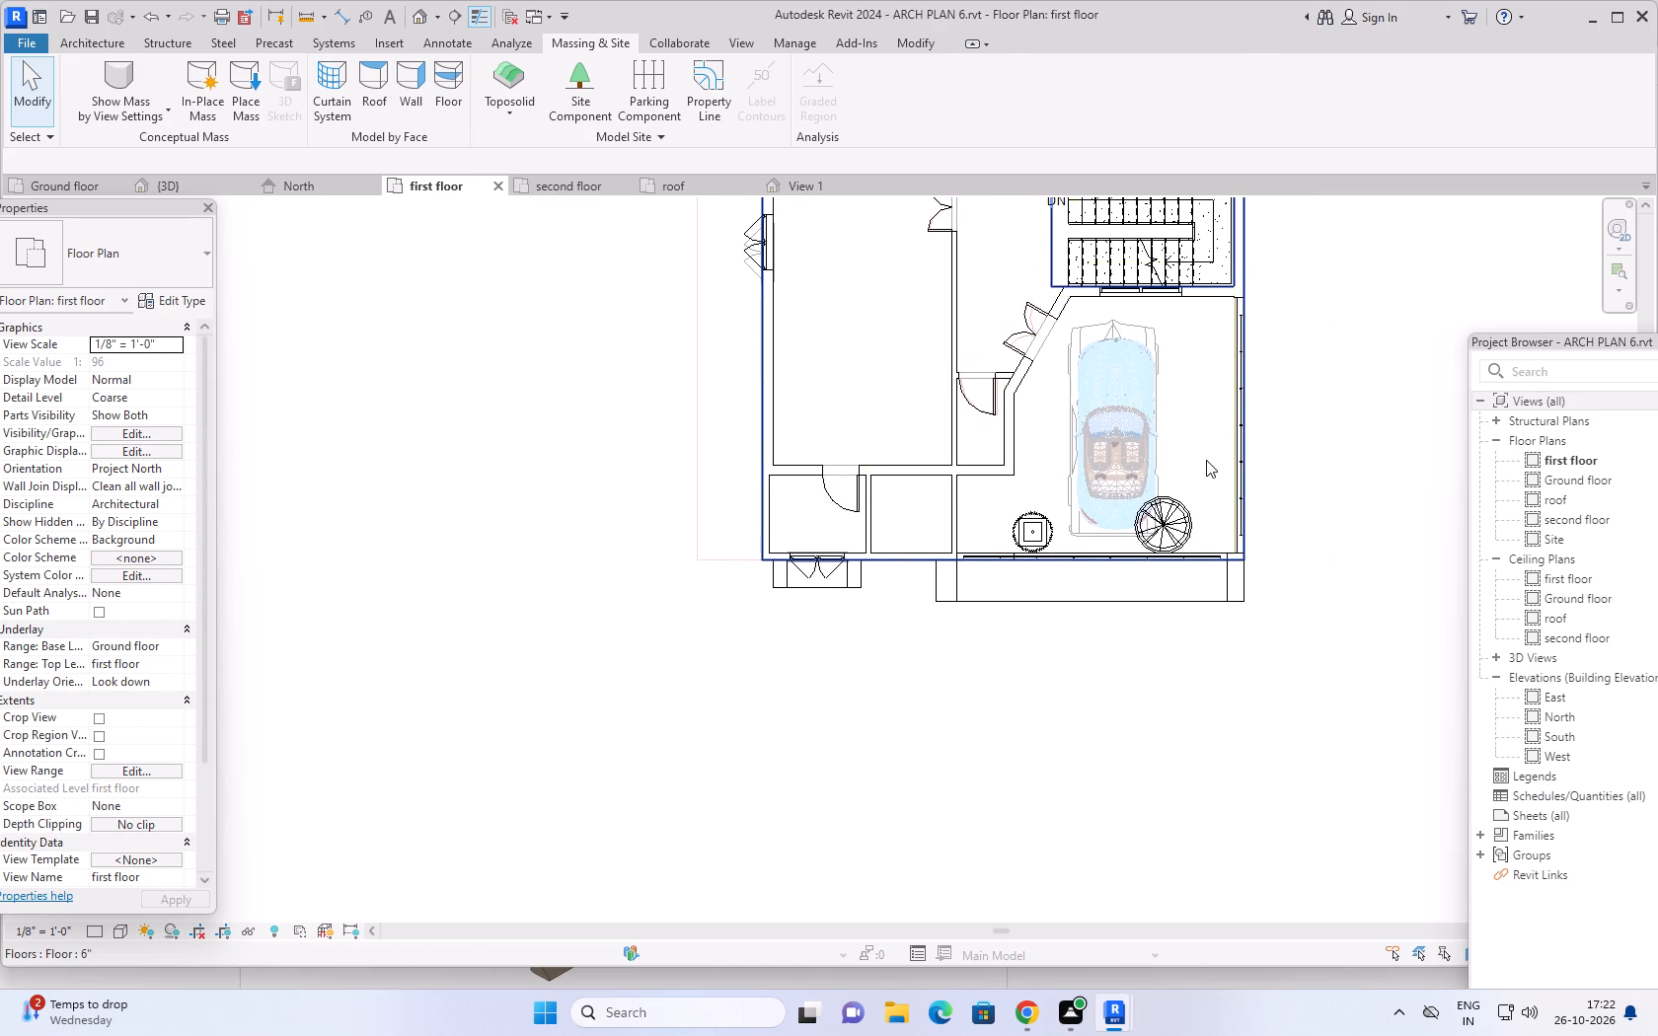
middle_click_drag(1201, 428, 1201, 464)
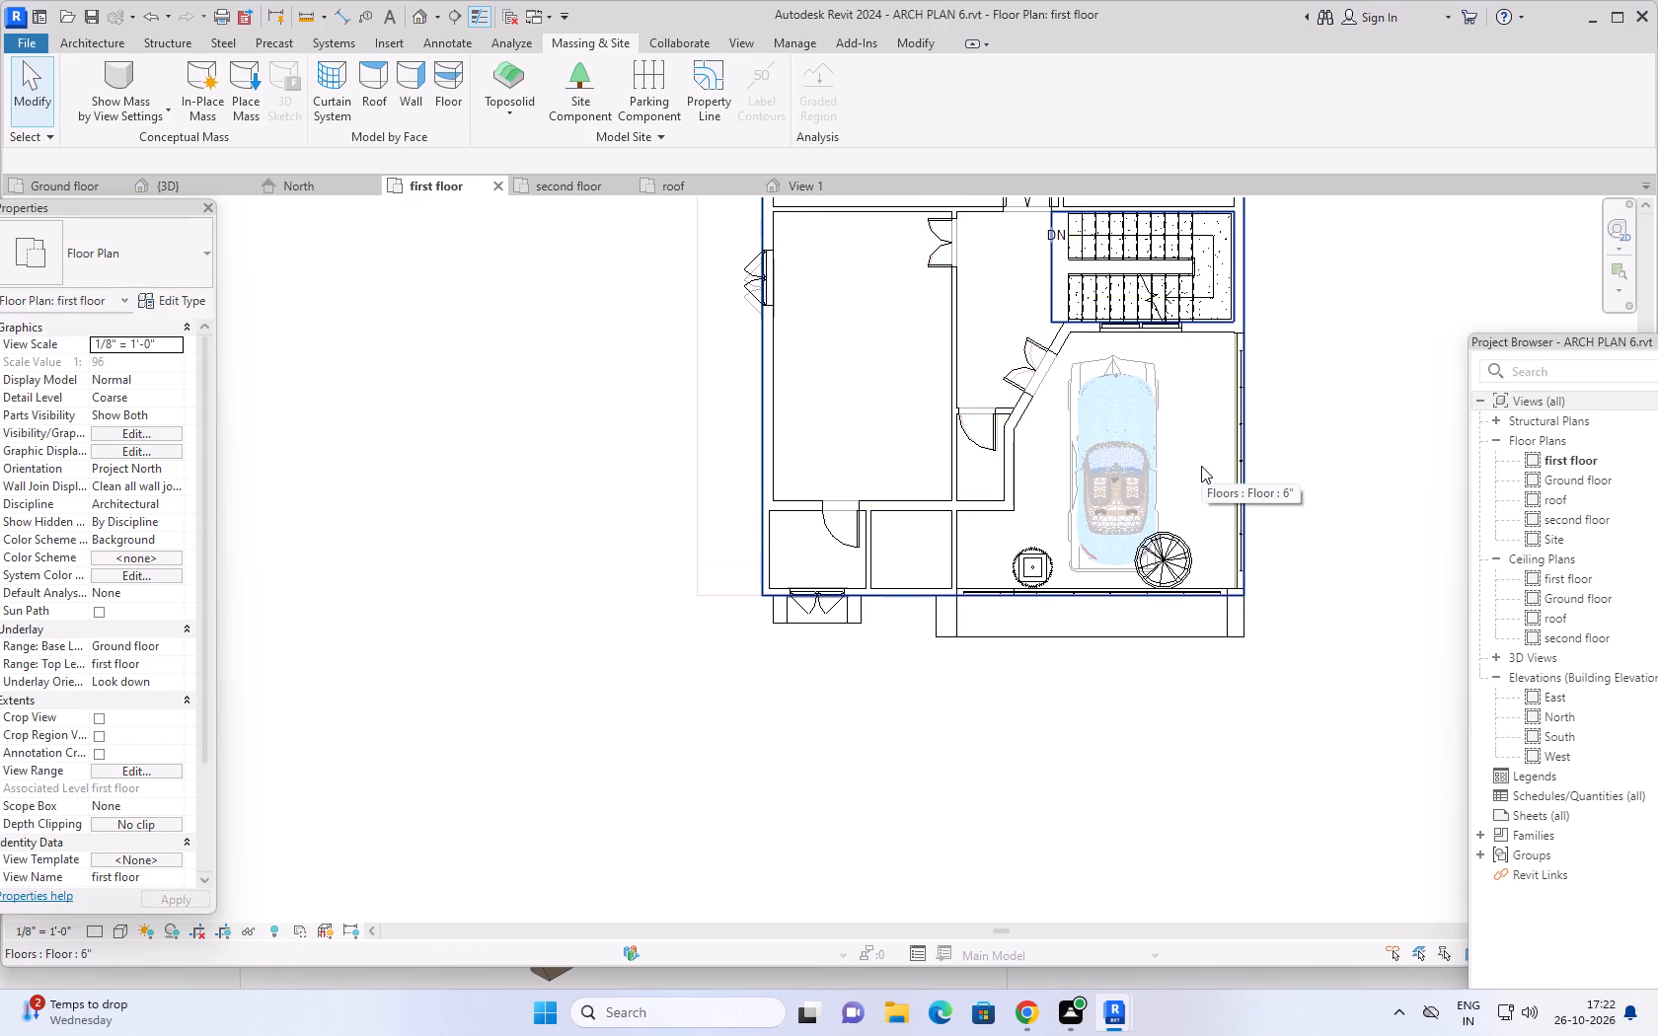
scroll(1202, 522, "up", 2)
middle_click_drag(1198, 527, 1205, 487)
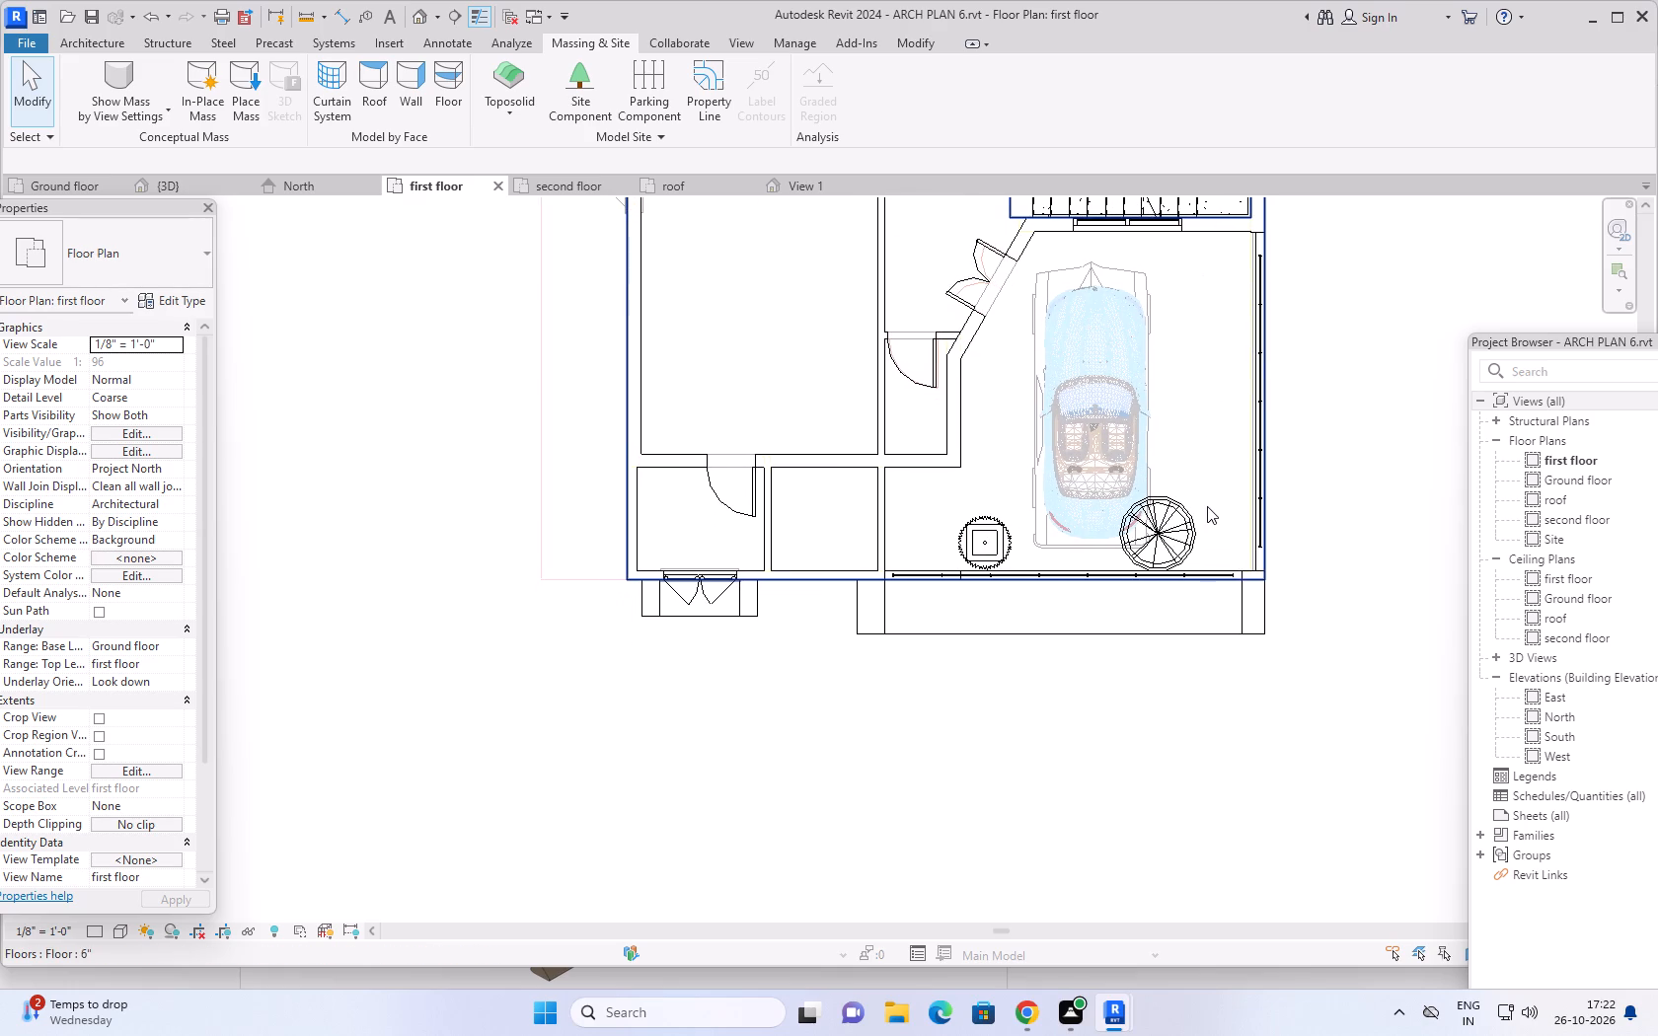
scroll(1207, 527, "up", 4)
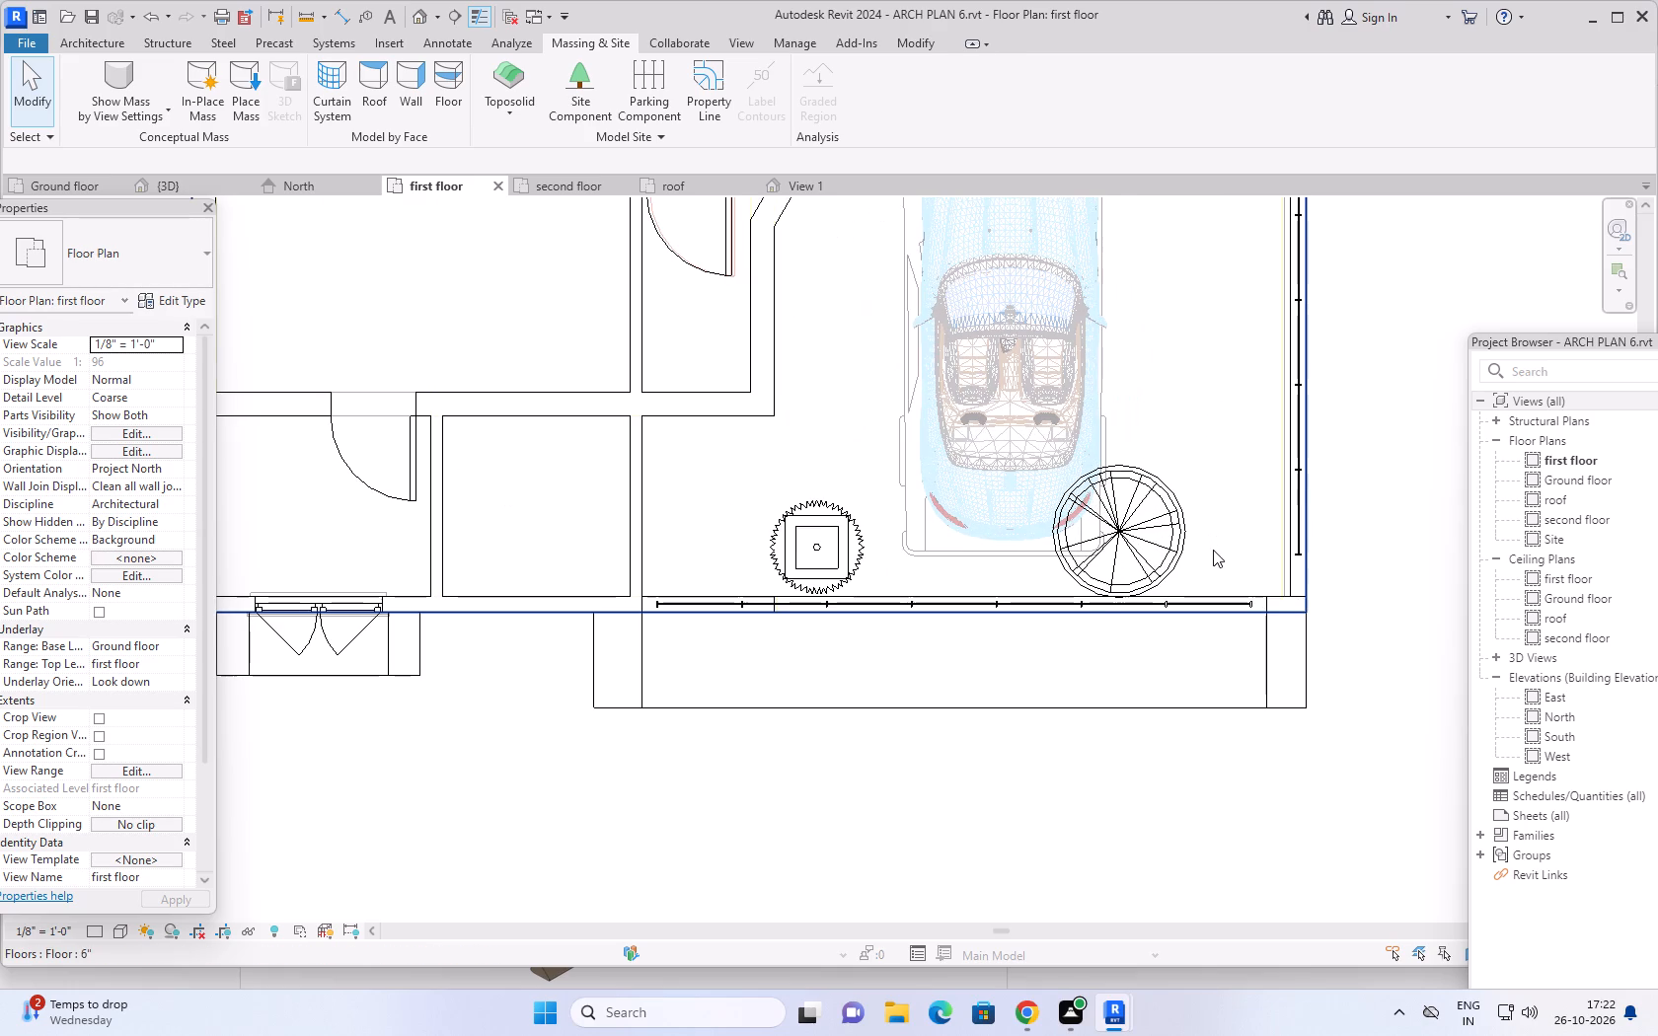
scroll(1215, 515, "up", 1)
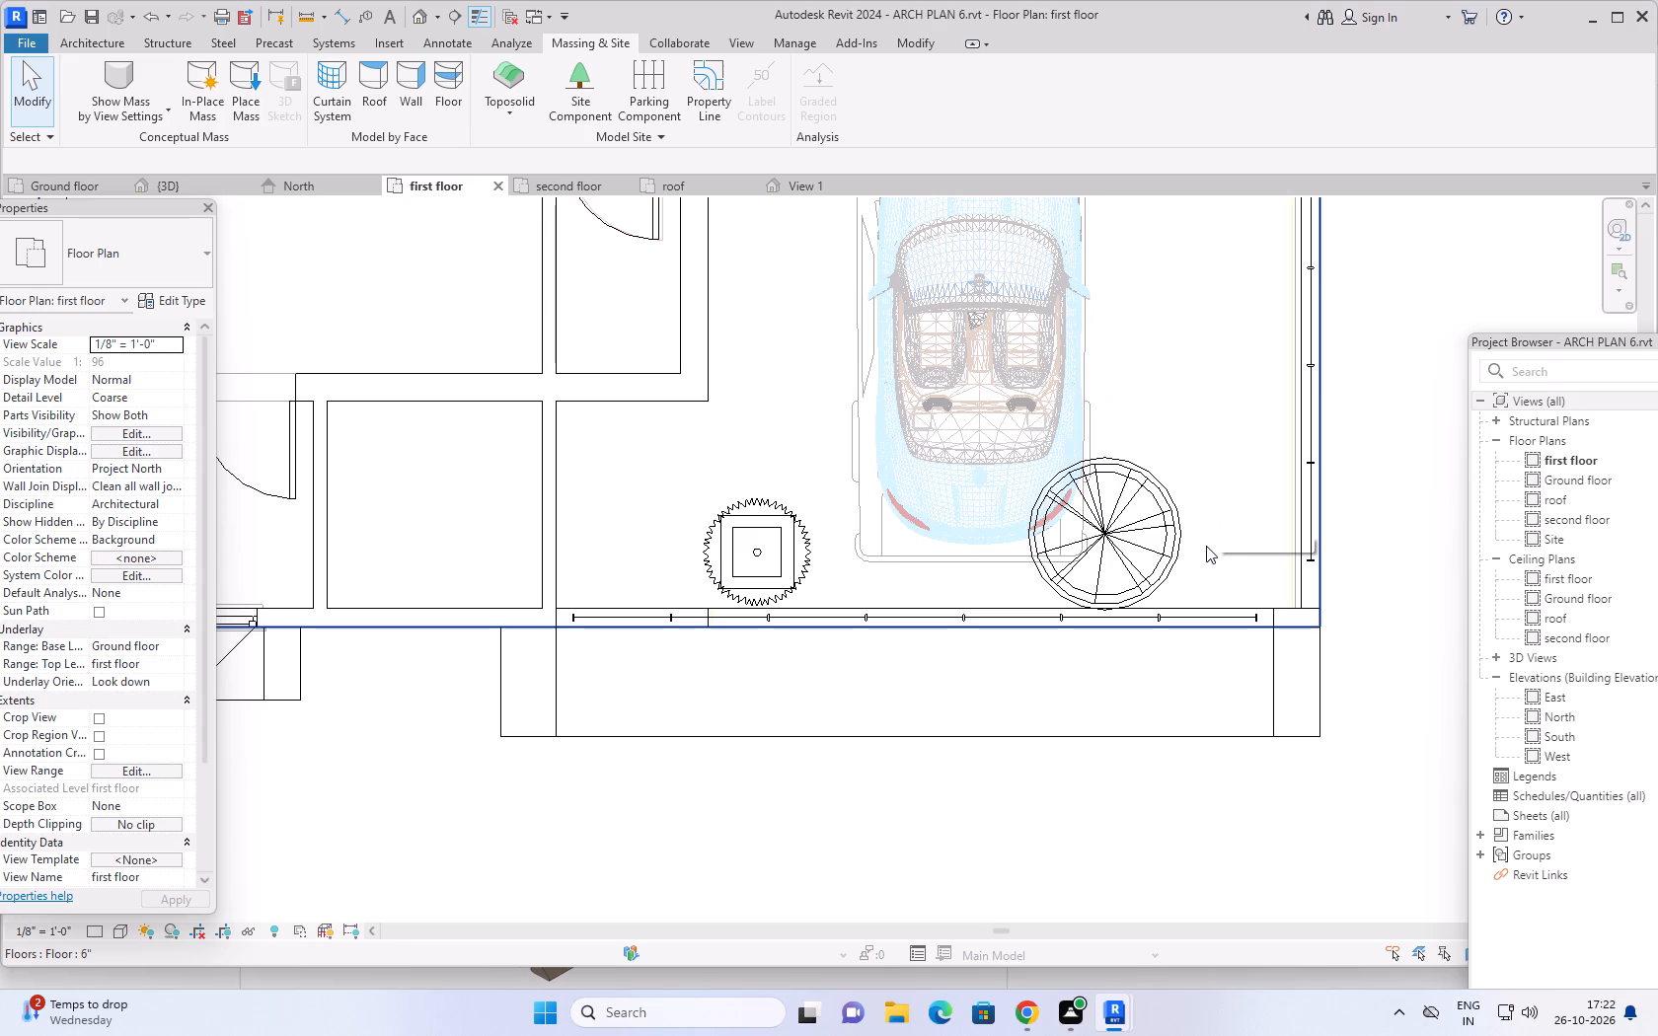
middle_click_drag(1199, 548, 1242, 547)
scroll(1242, 546, "down", 2)
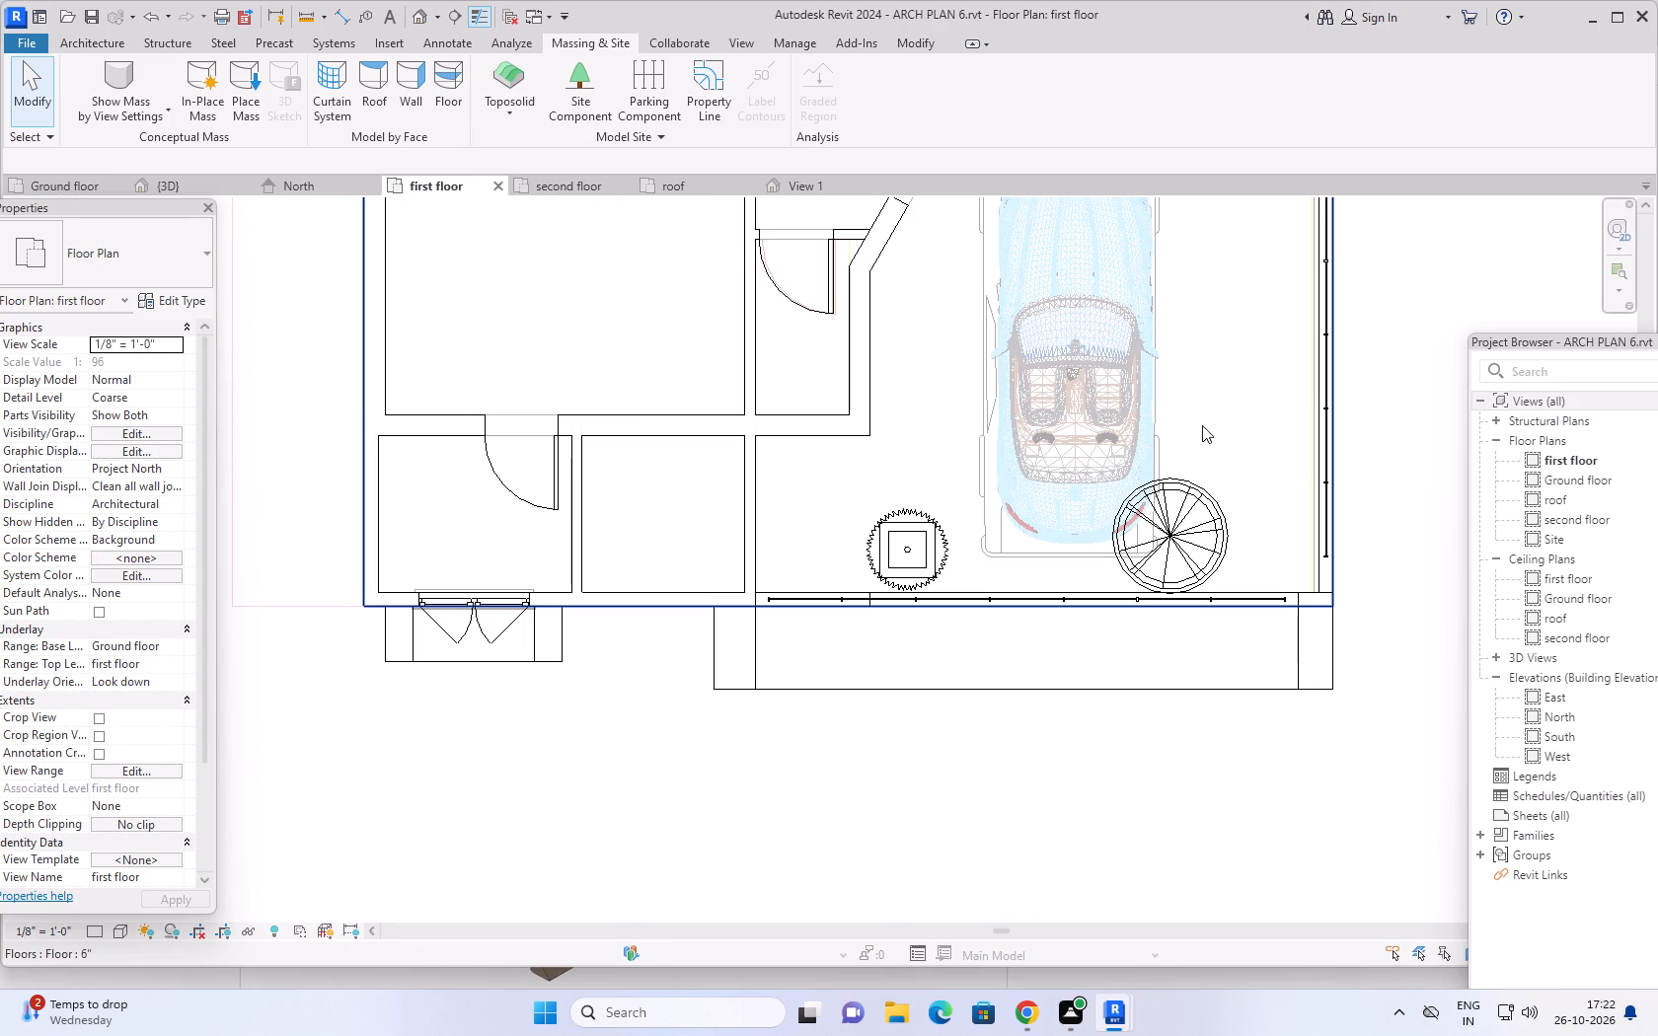
left_click(554, 187)
left_click(428, 183)
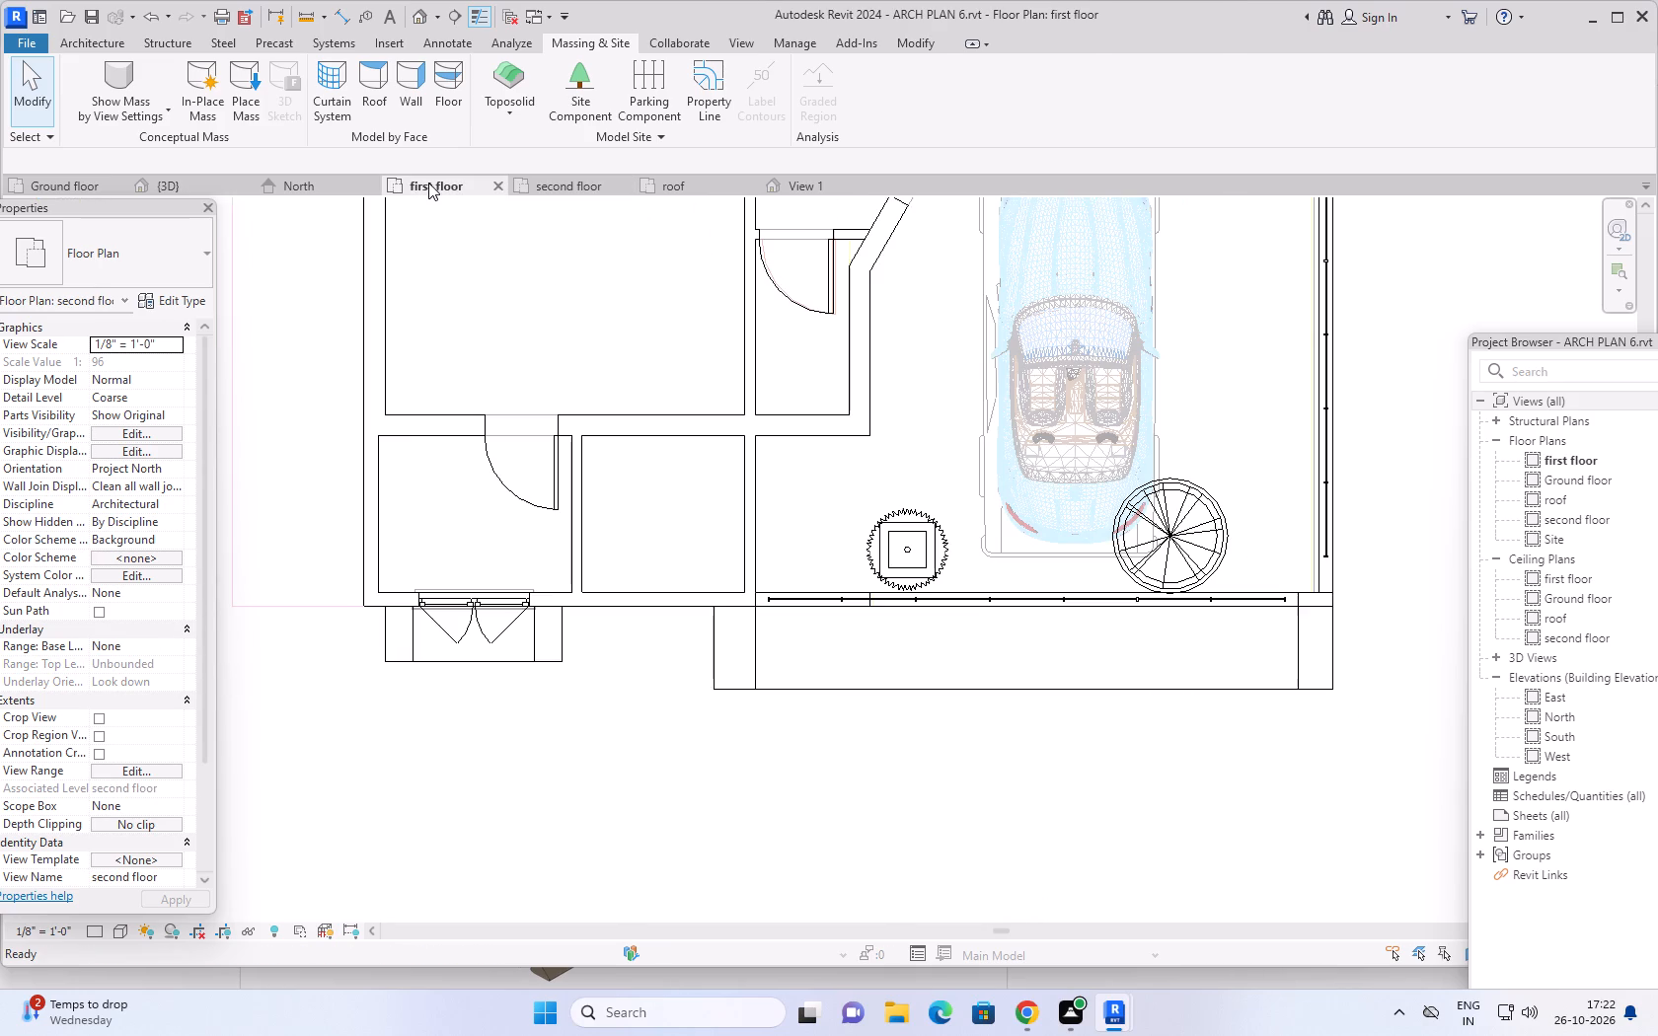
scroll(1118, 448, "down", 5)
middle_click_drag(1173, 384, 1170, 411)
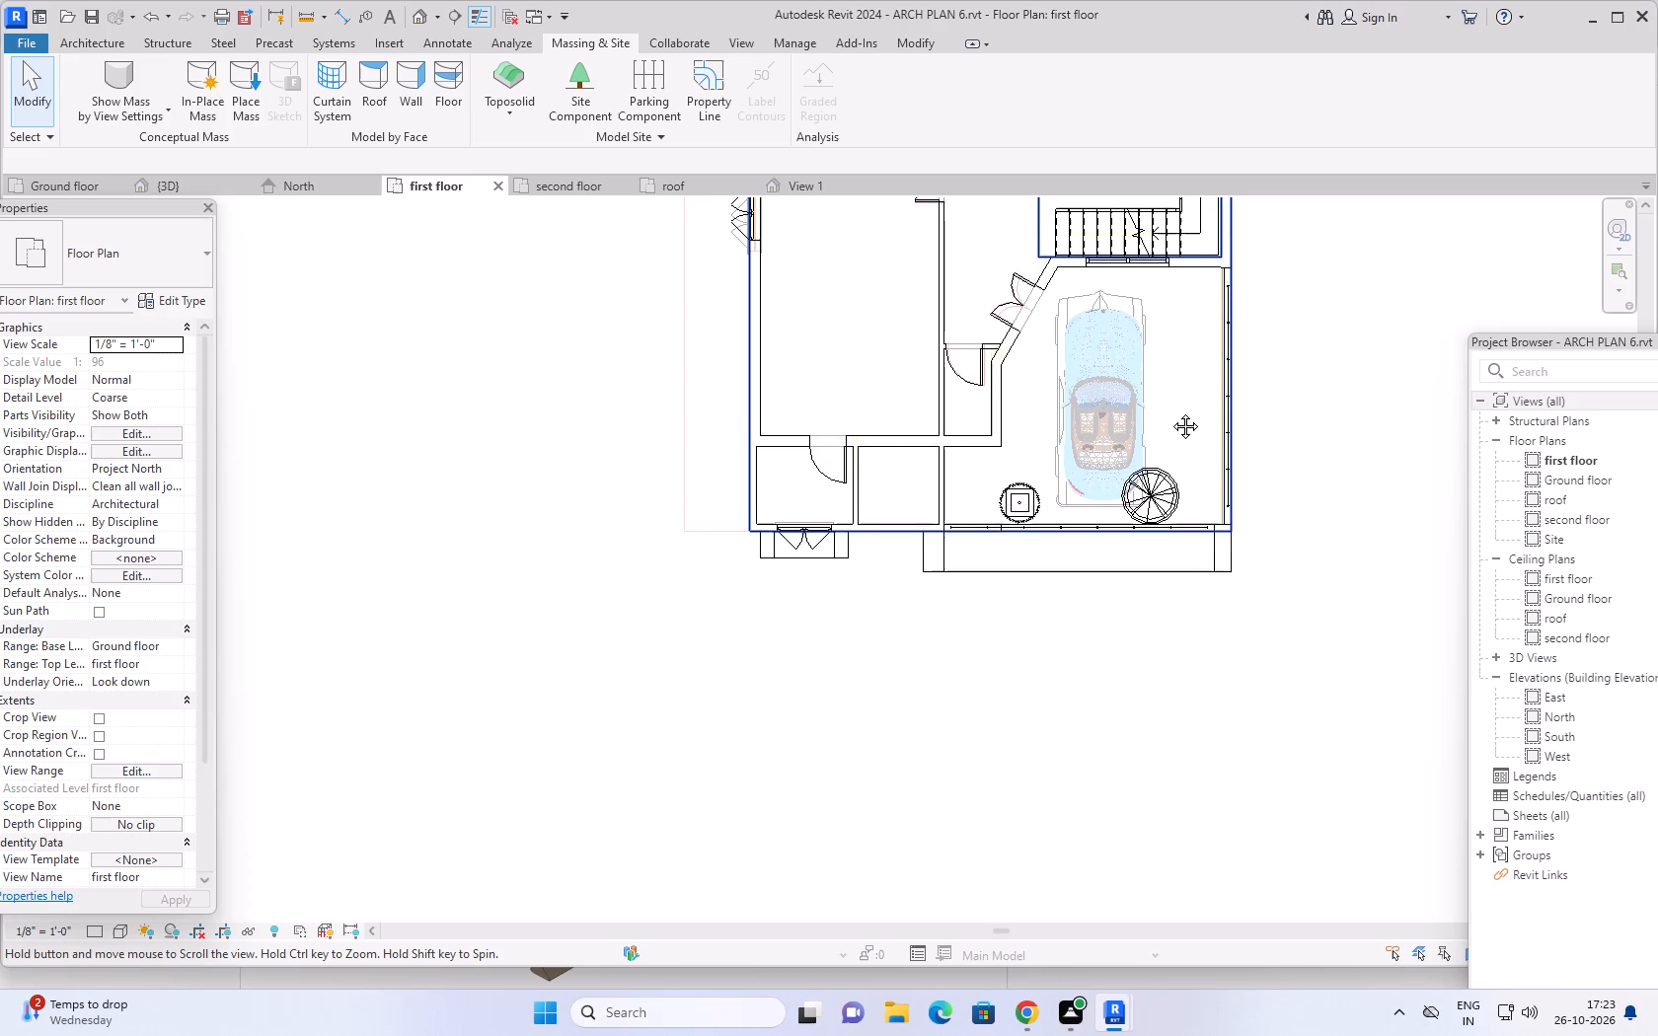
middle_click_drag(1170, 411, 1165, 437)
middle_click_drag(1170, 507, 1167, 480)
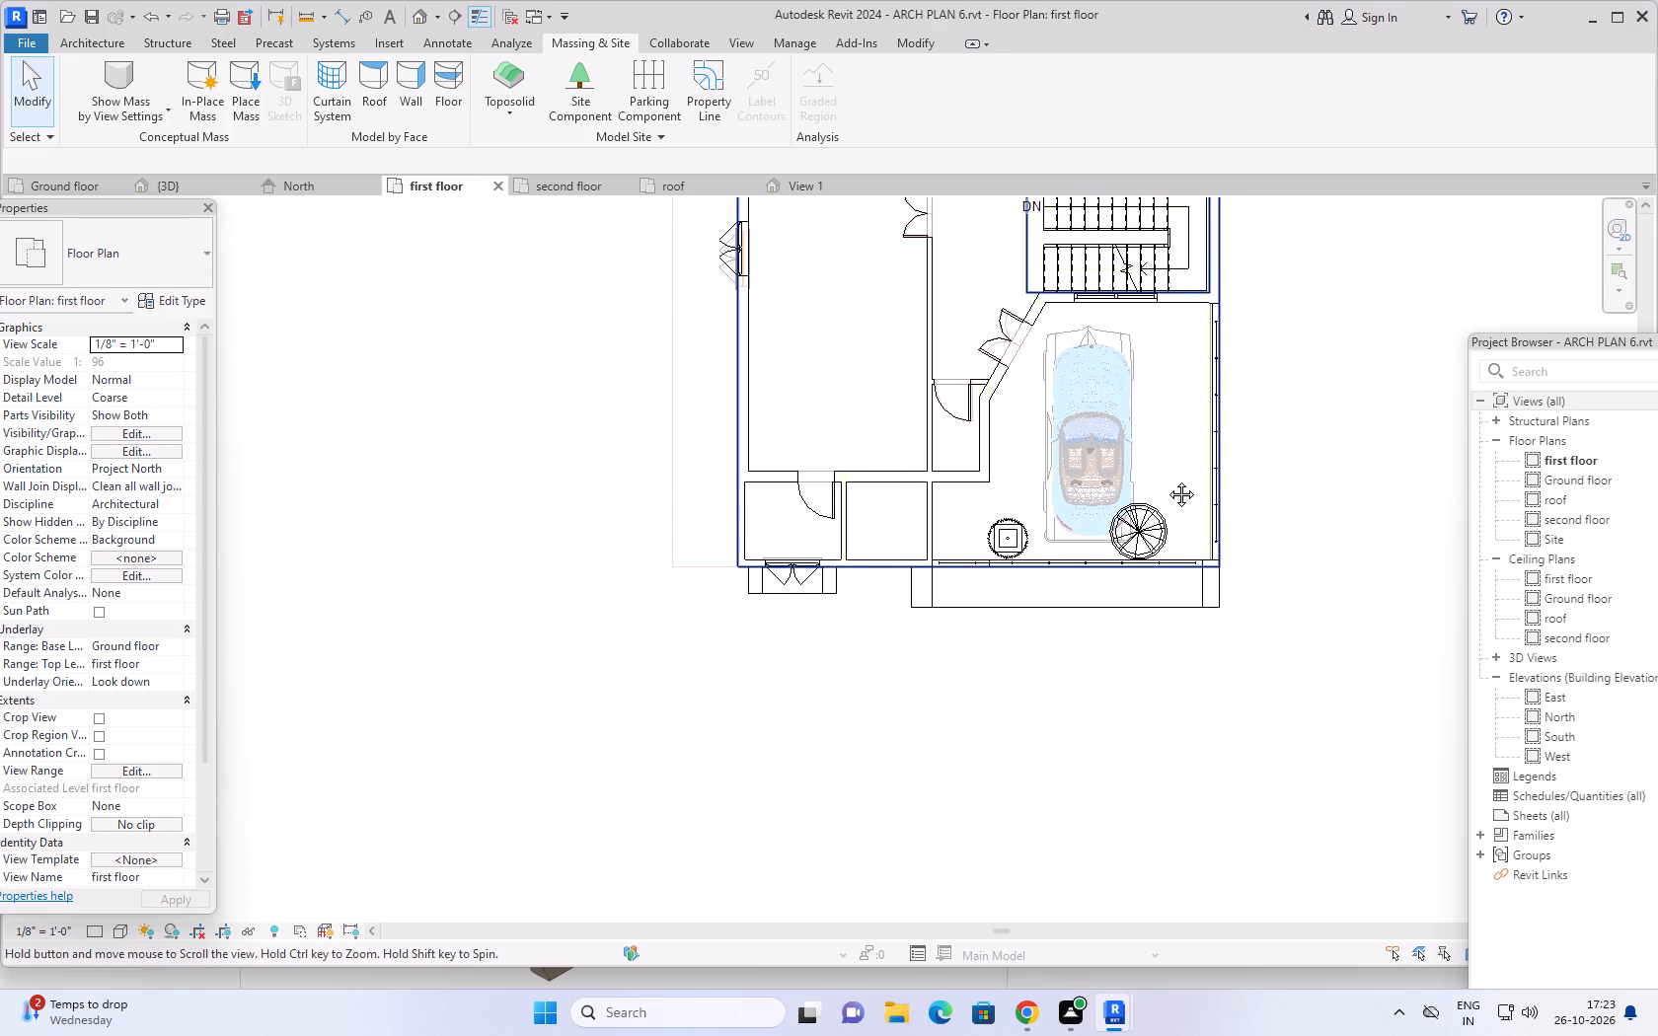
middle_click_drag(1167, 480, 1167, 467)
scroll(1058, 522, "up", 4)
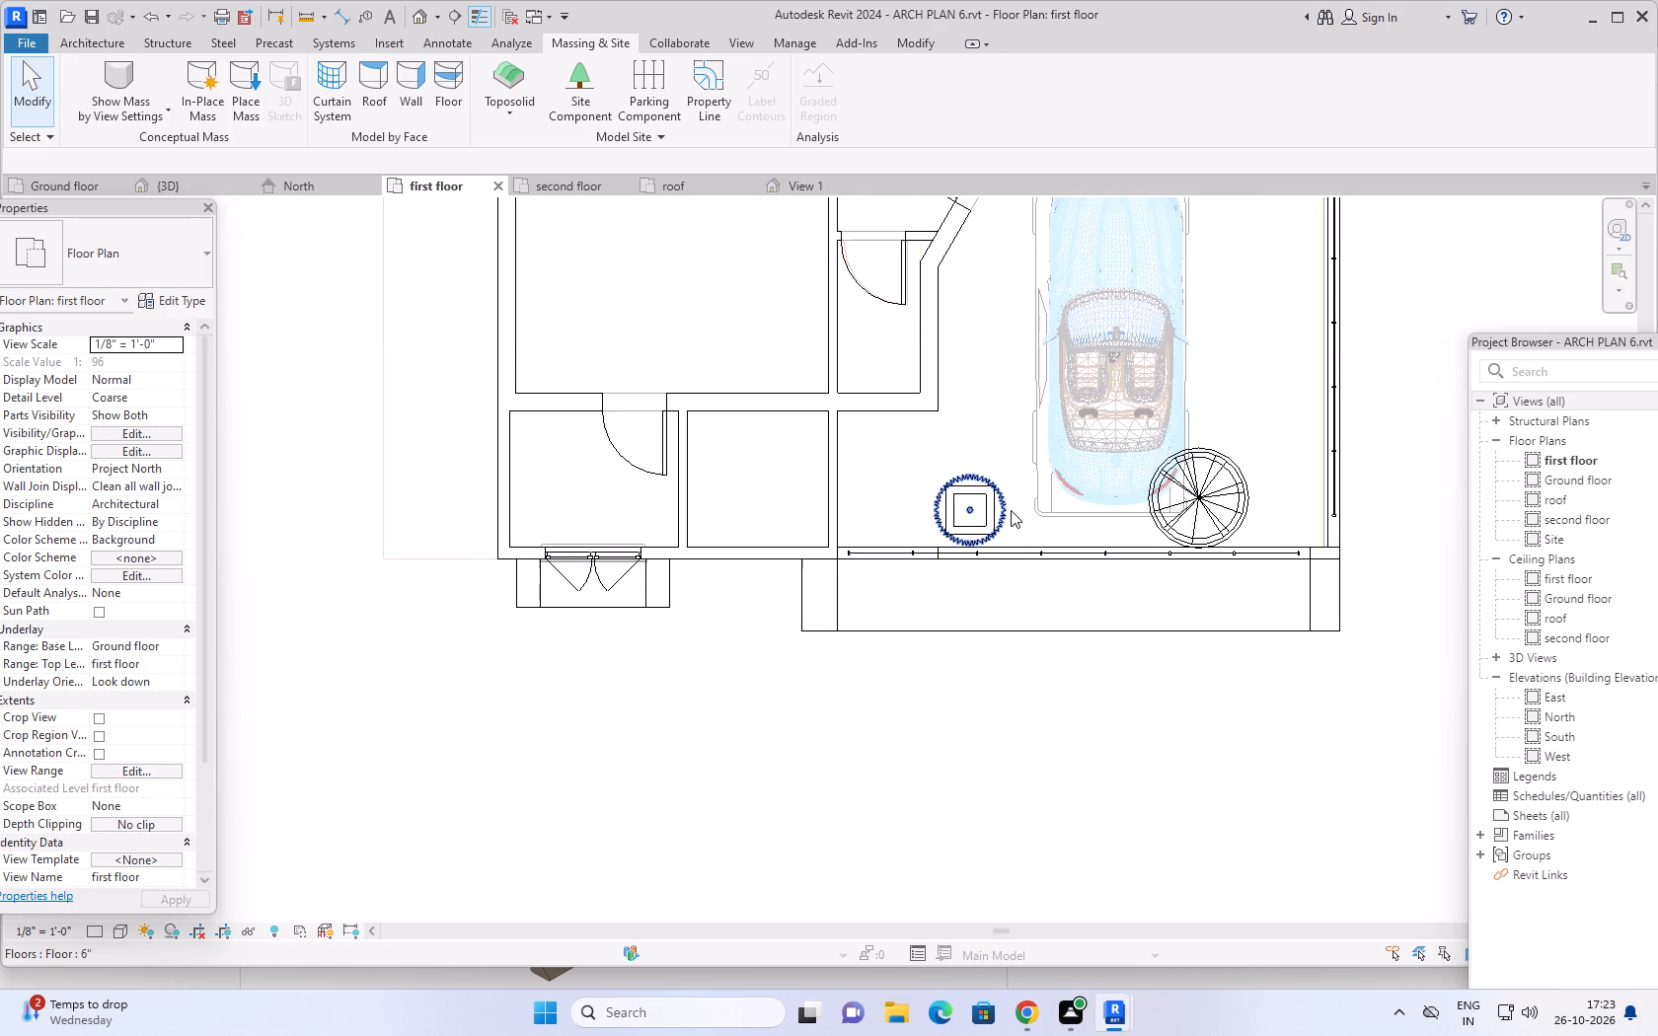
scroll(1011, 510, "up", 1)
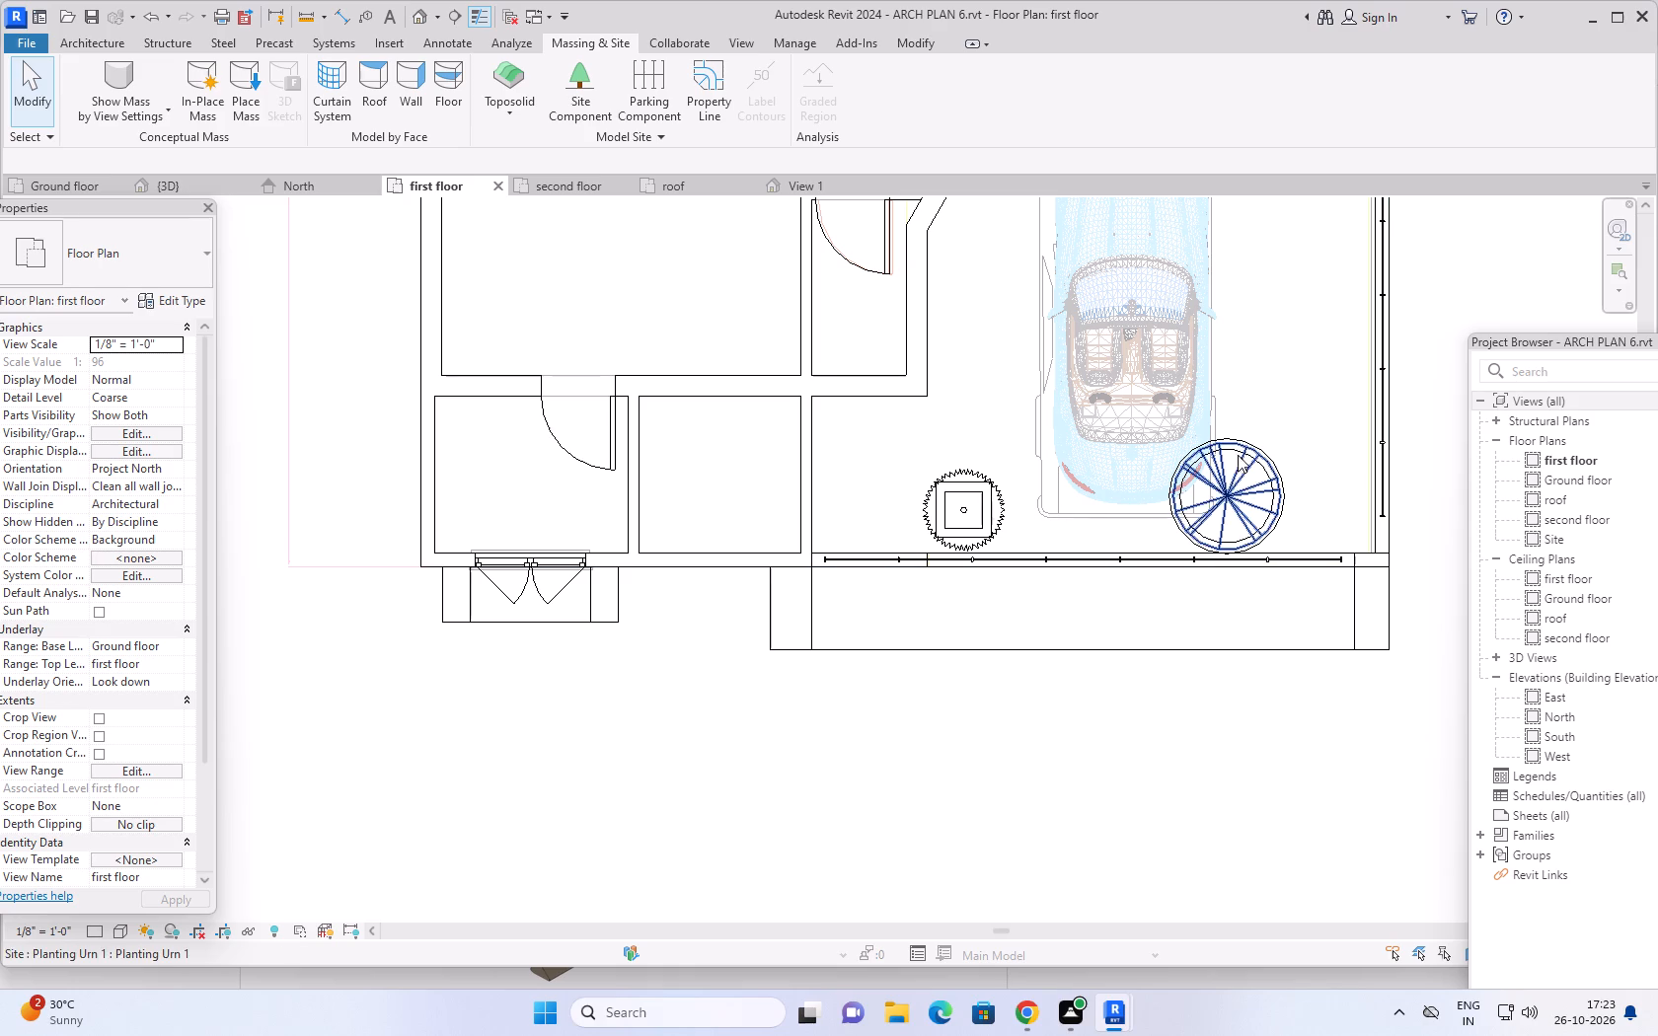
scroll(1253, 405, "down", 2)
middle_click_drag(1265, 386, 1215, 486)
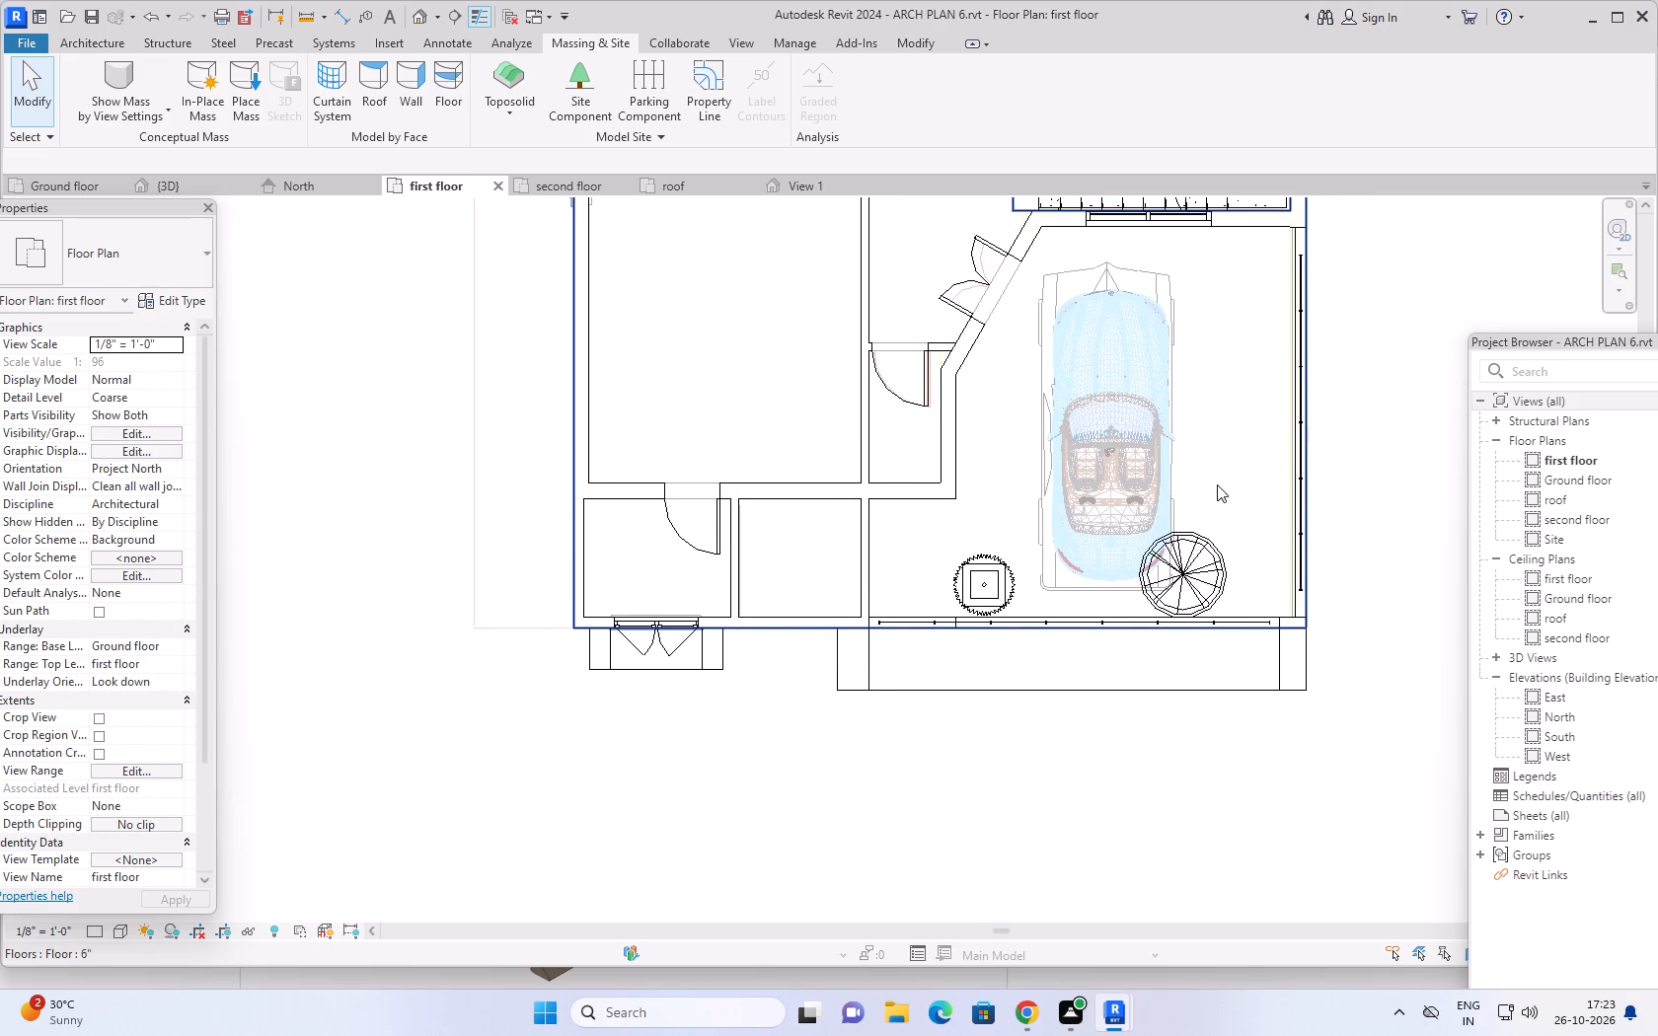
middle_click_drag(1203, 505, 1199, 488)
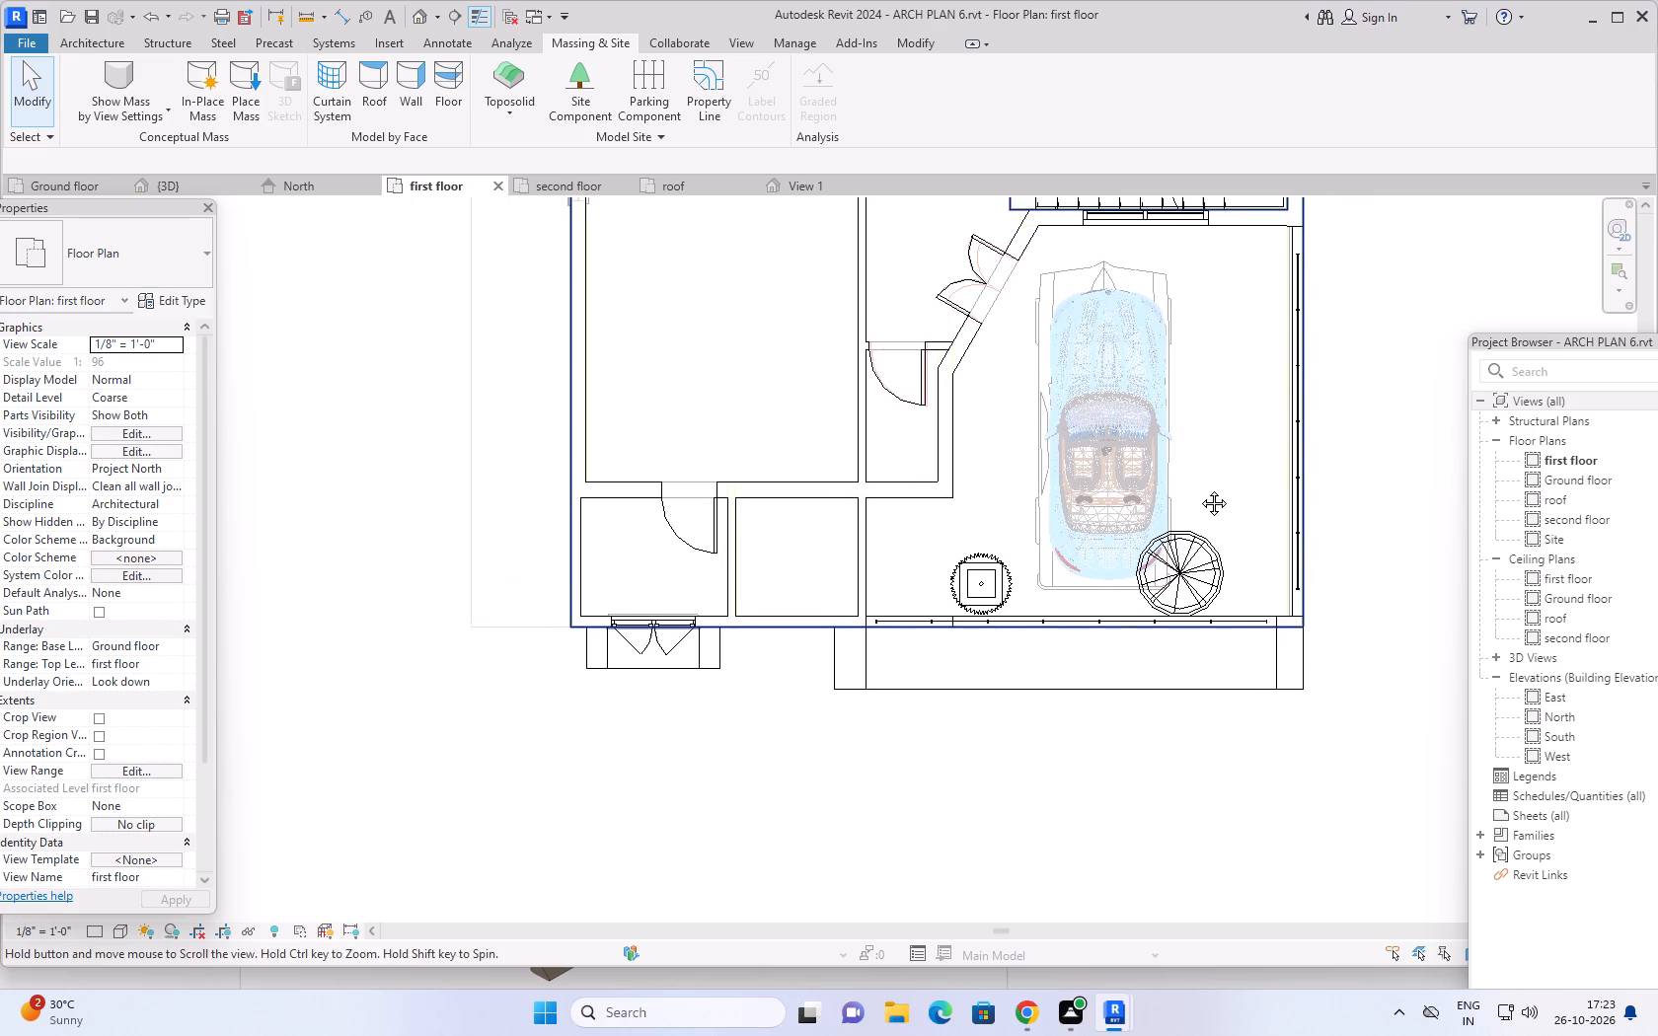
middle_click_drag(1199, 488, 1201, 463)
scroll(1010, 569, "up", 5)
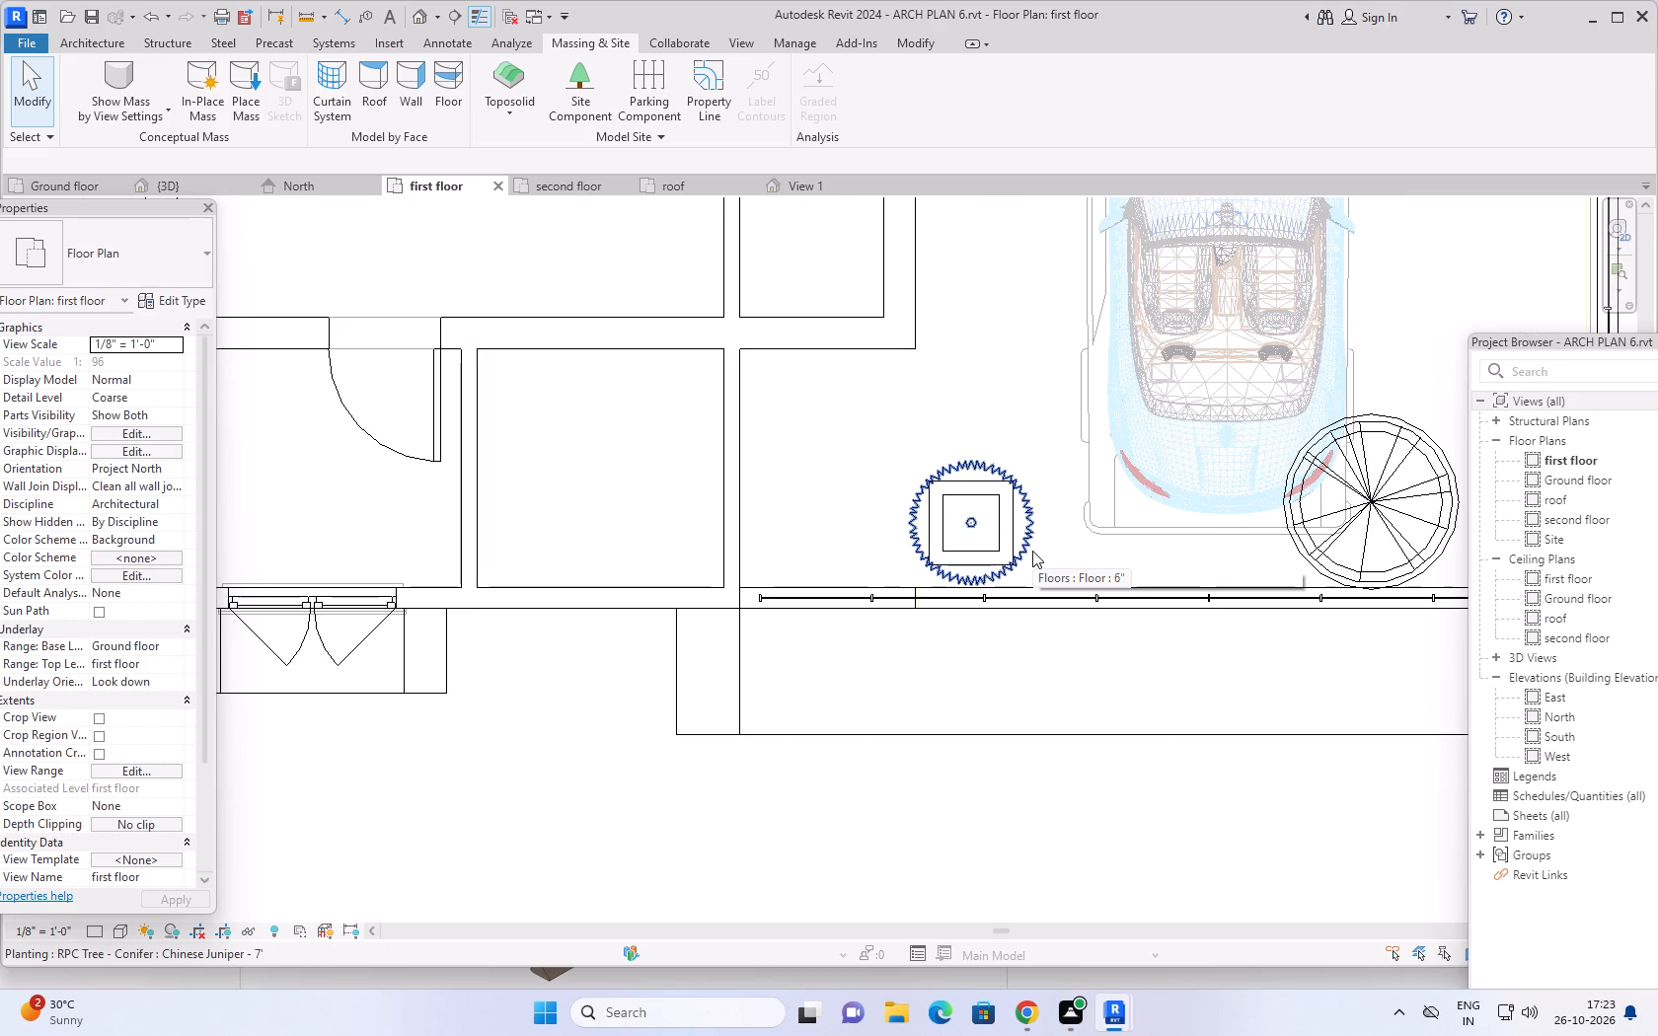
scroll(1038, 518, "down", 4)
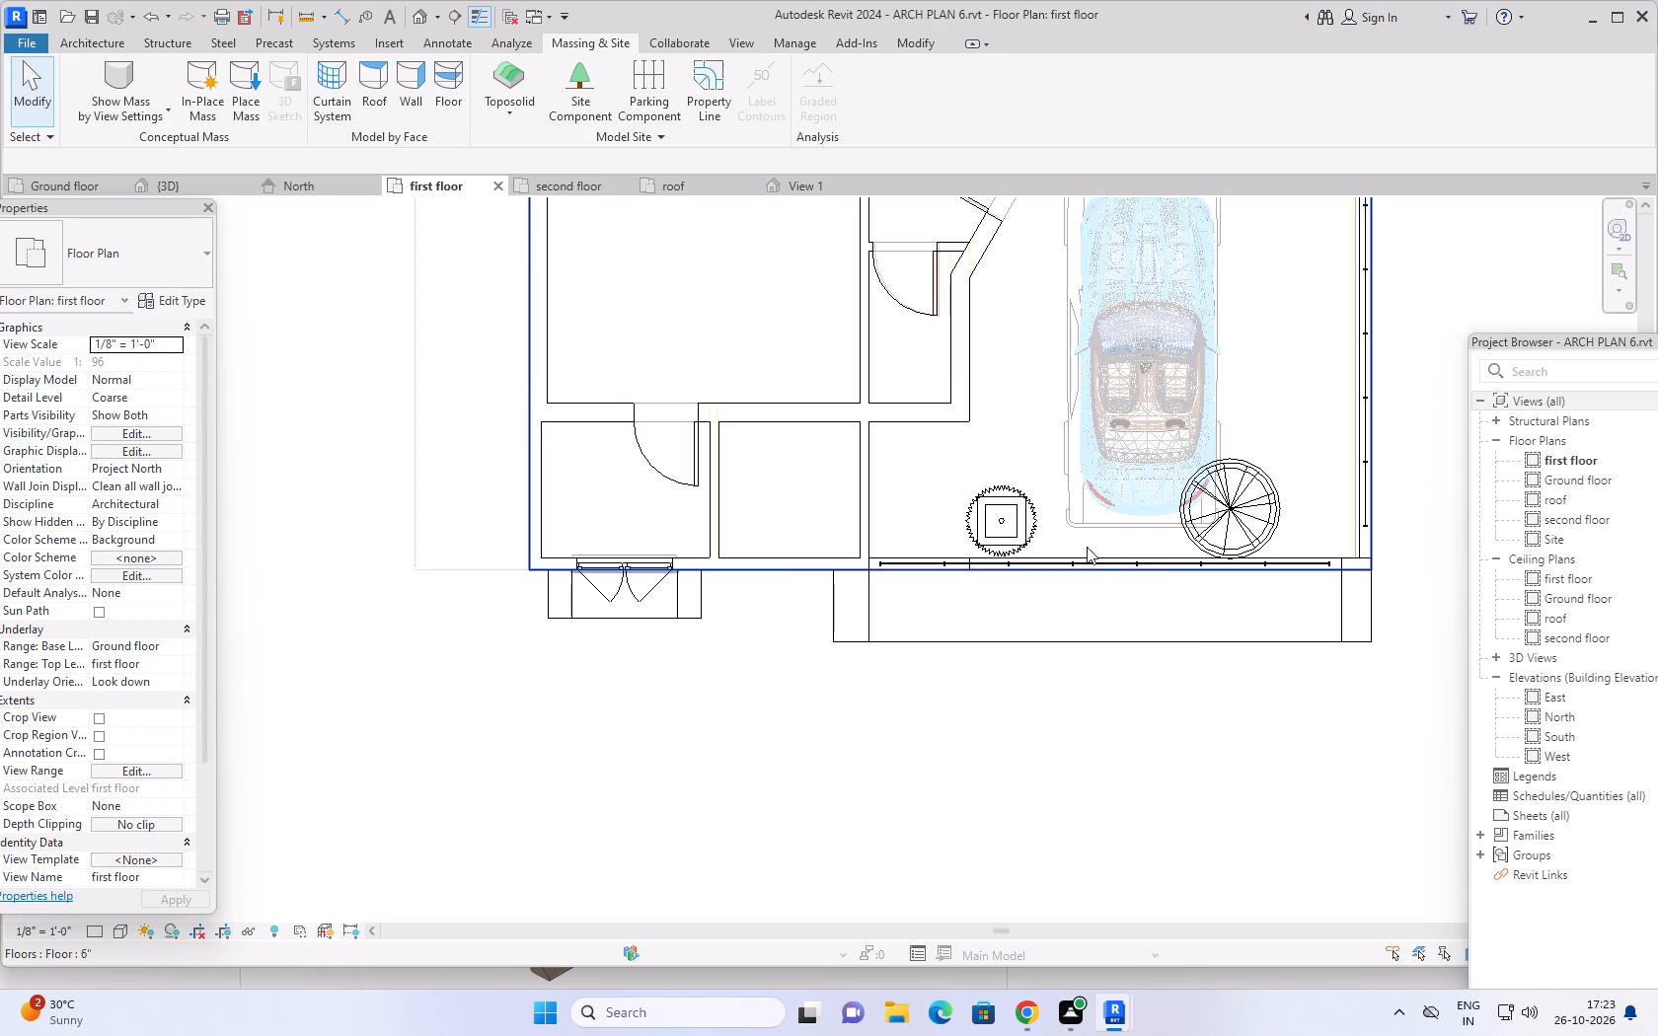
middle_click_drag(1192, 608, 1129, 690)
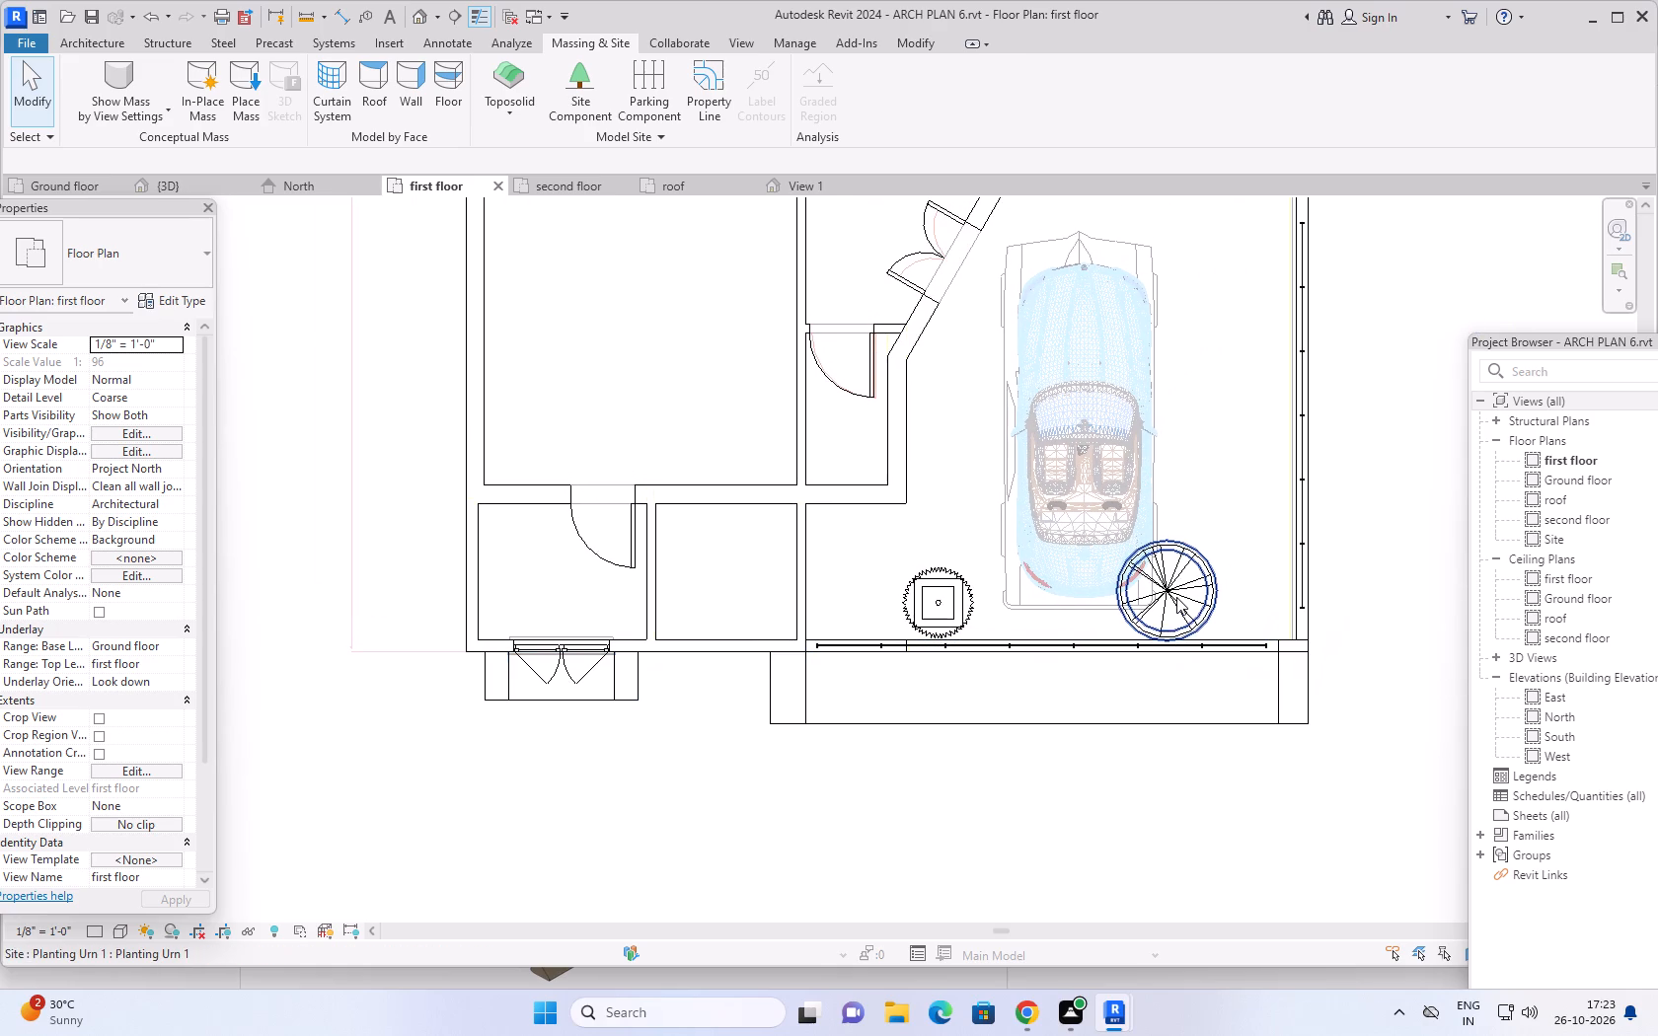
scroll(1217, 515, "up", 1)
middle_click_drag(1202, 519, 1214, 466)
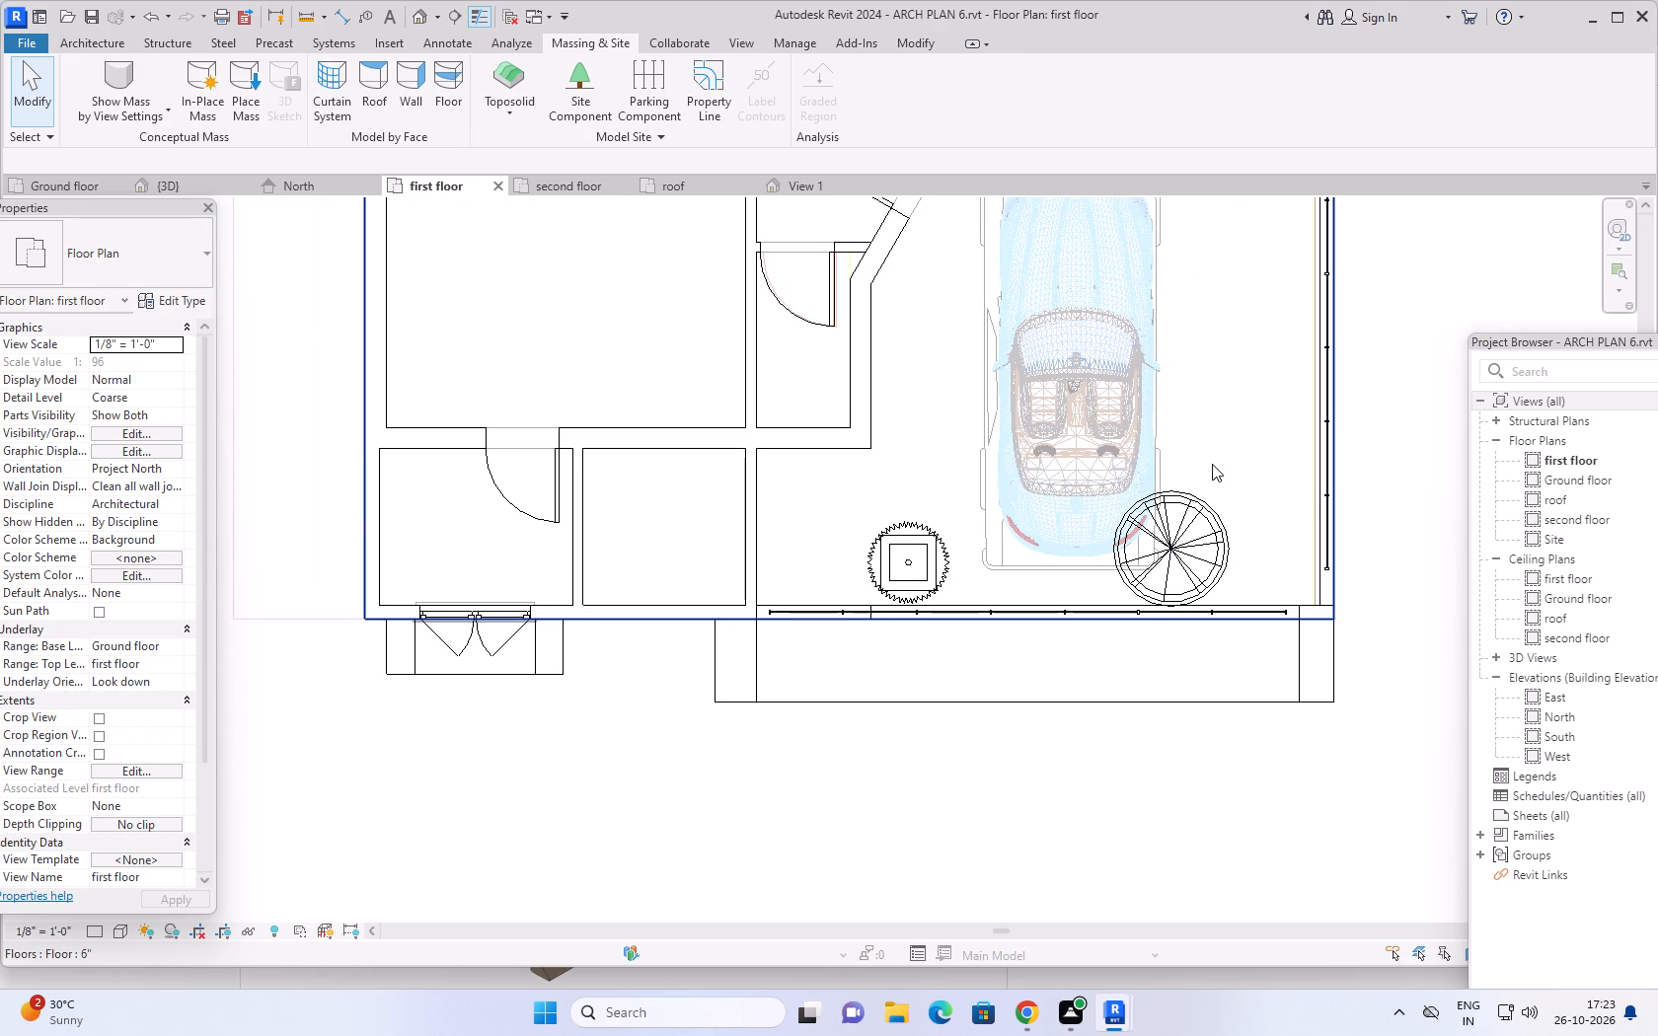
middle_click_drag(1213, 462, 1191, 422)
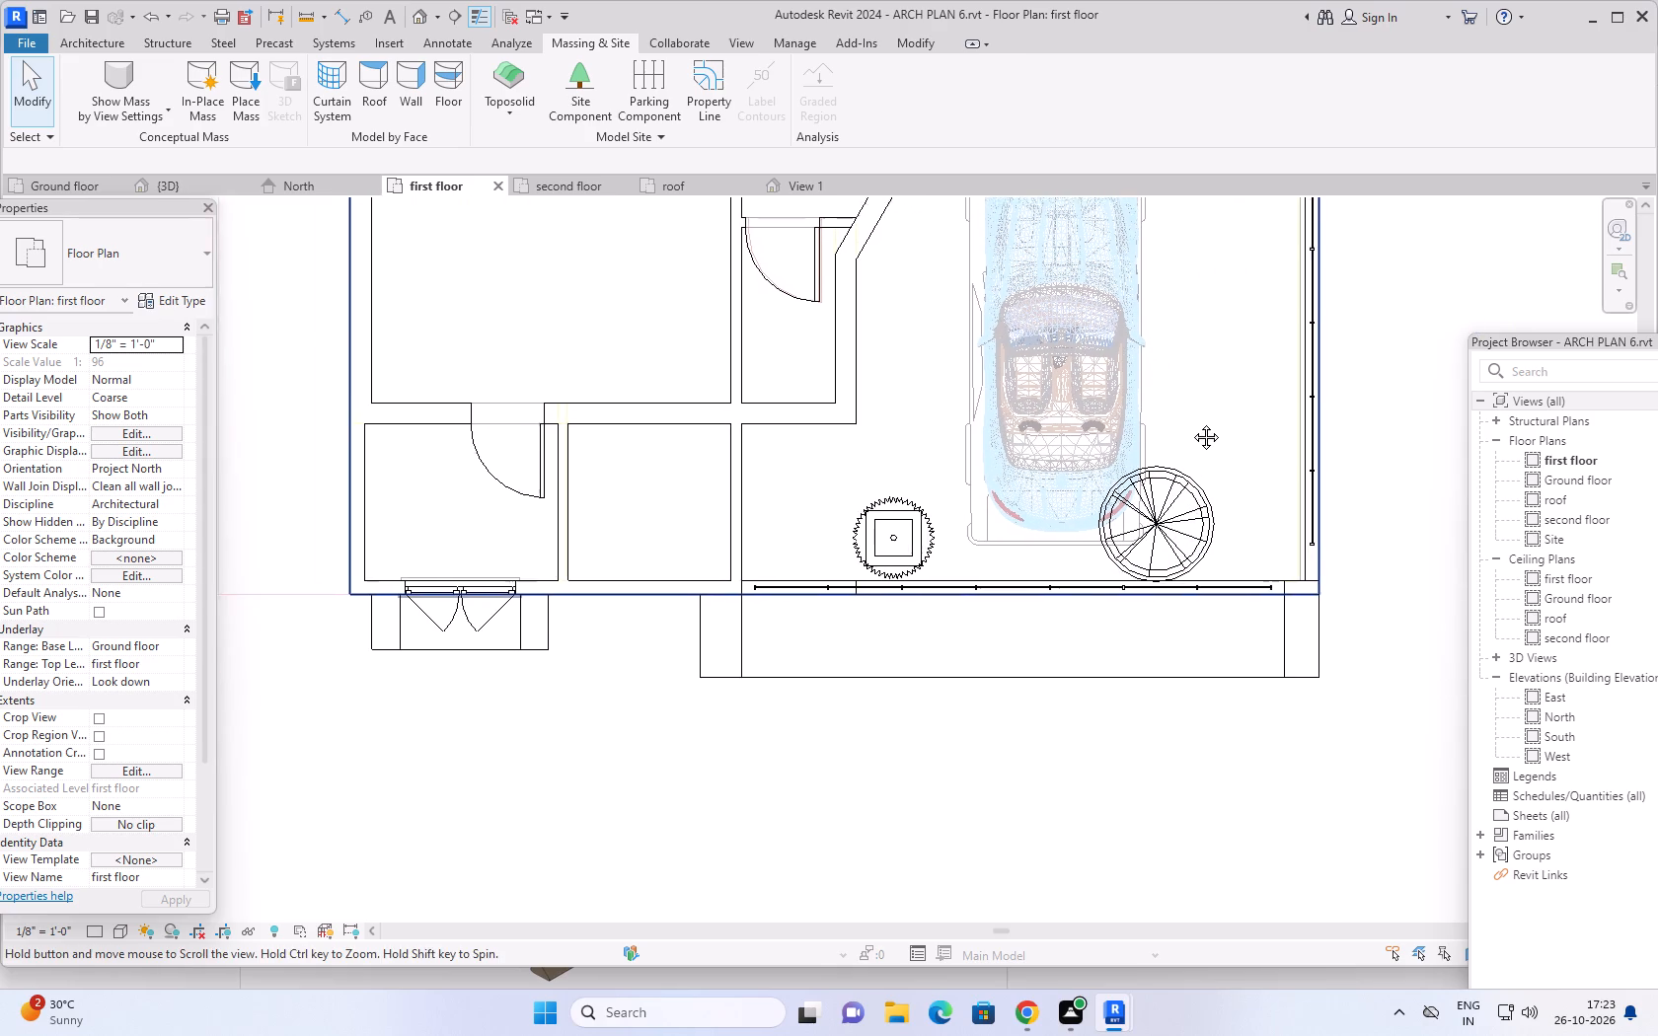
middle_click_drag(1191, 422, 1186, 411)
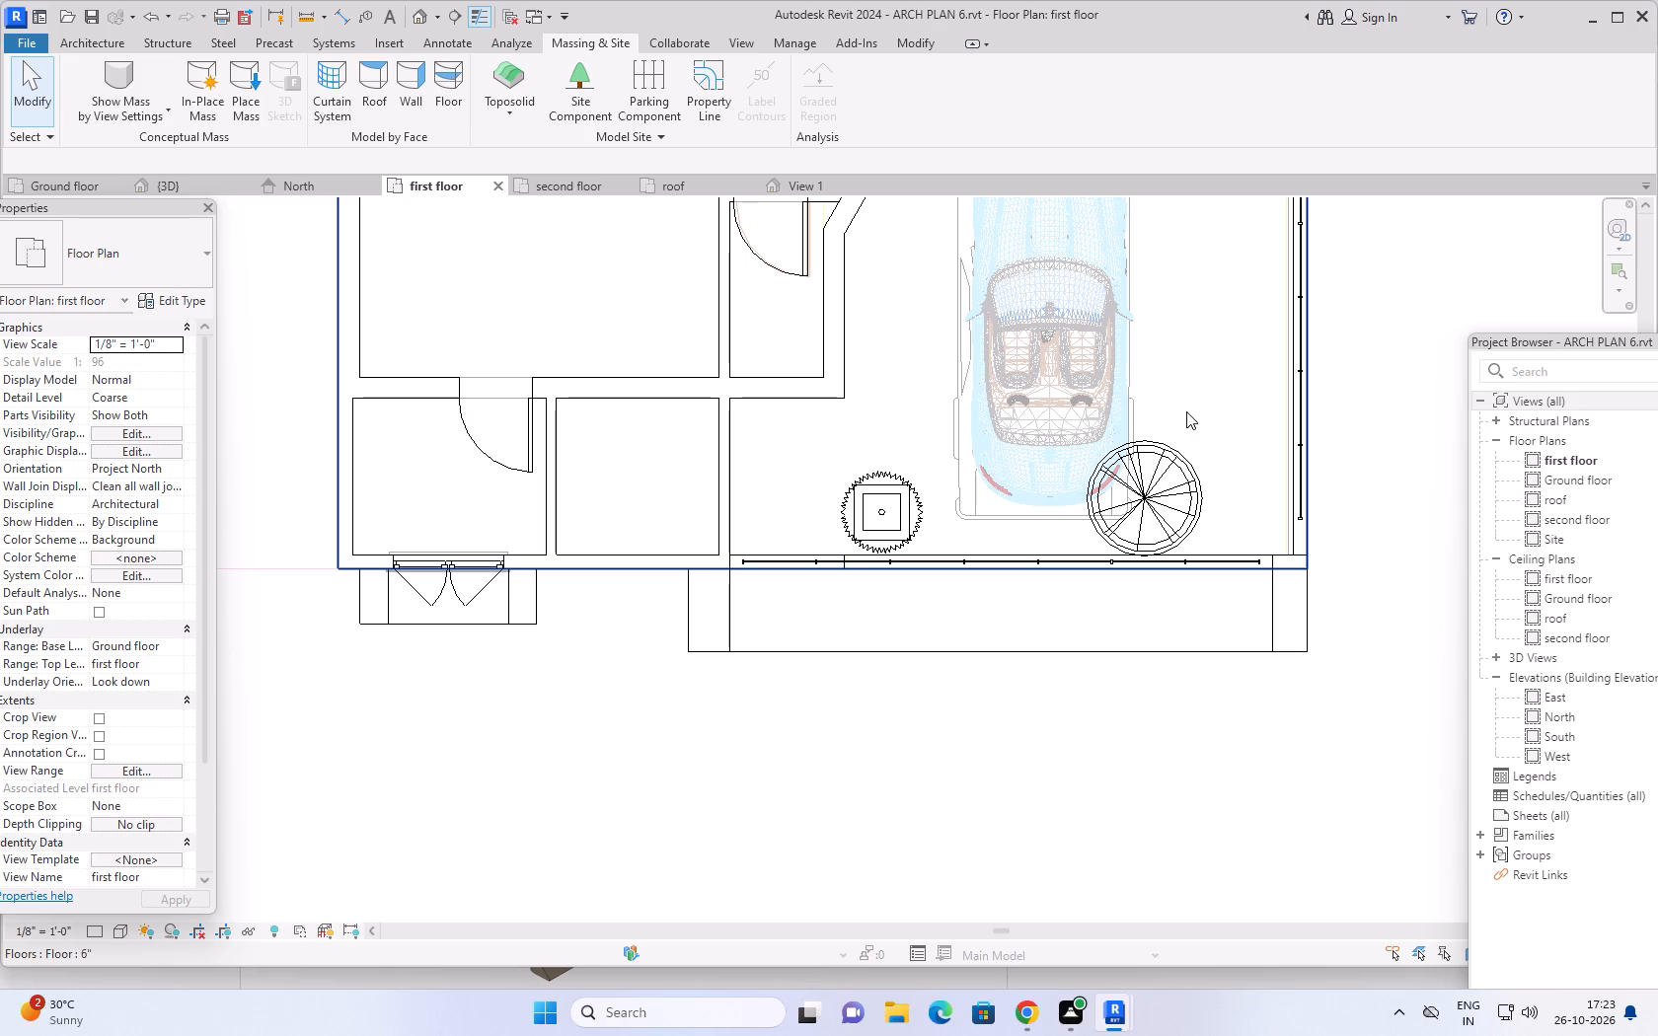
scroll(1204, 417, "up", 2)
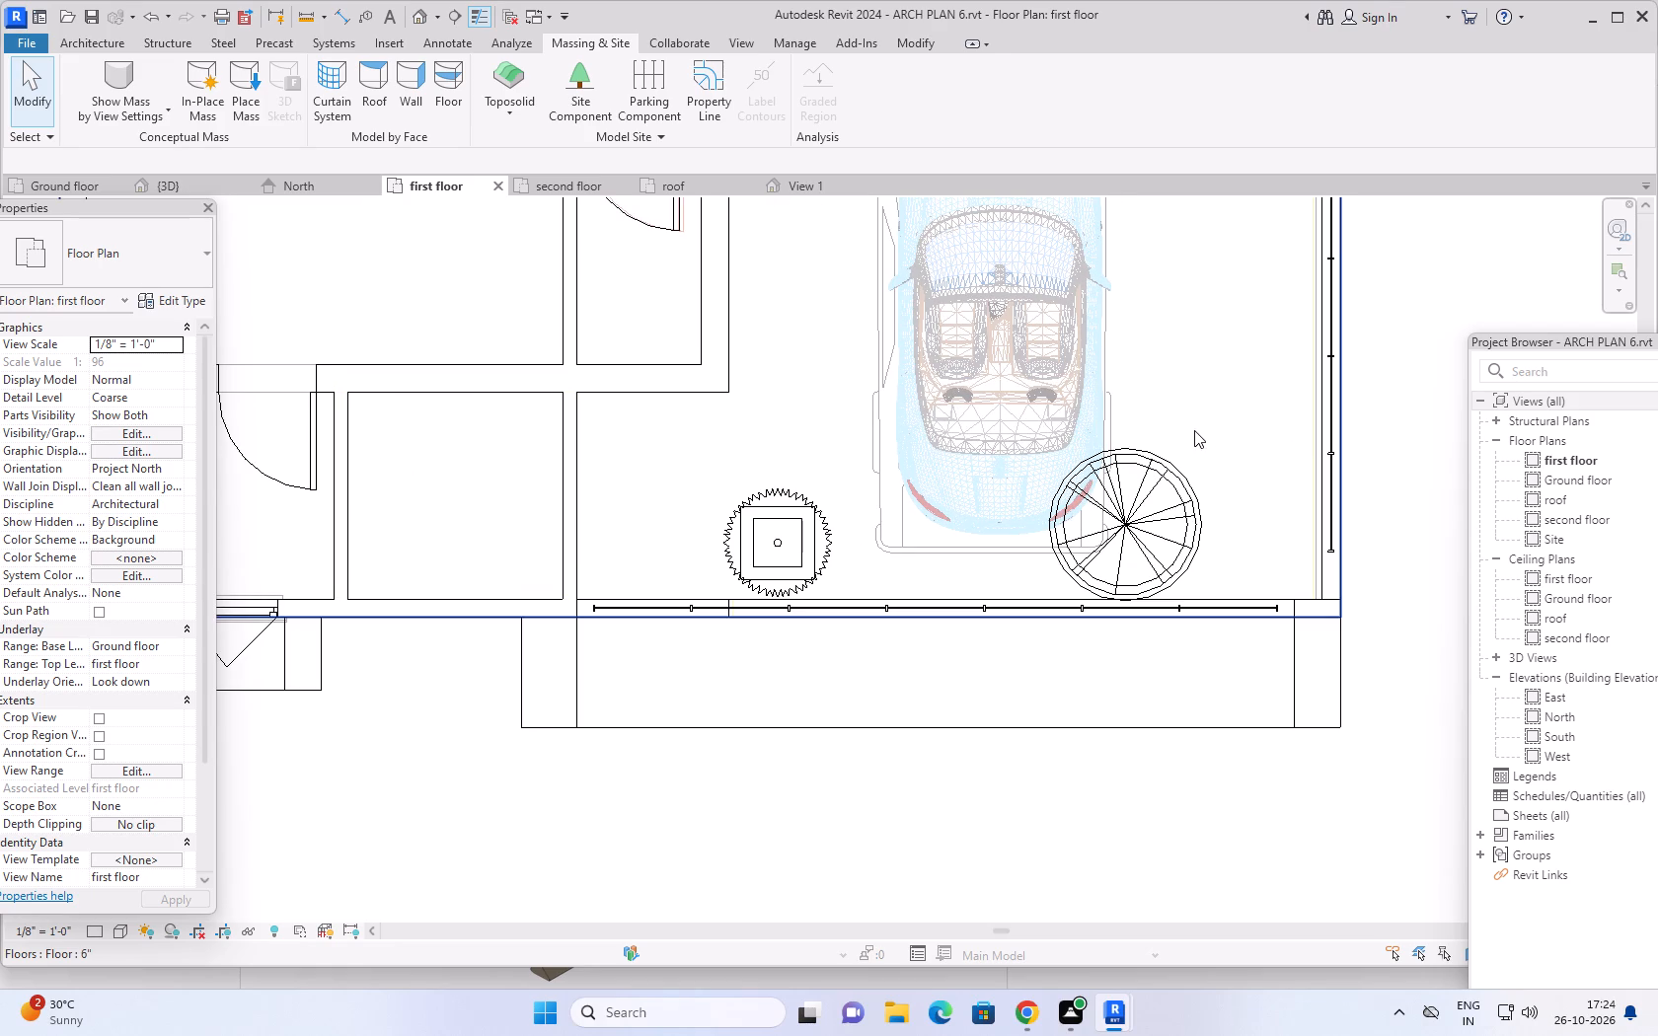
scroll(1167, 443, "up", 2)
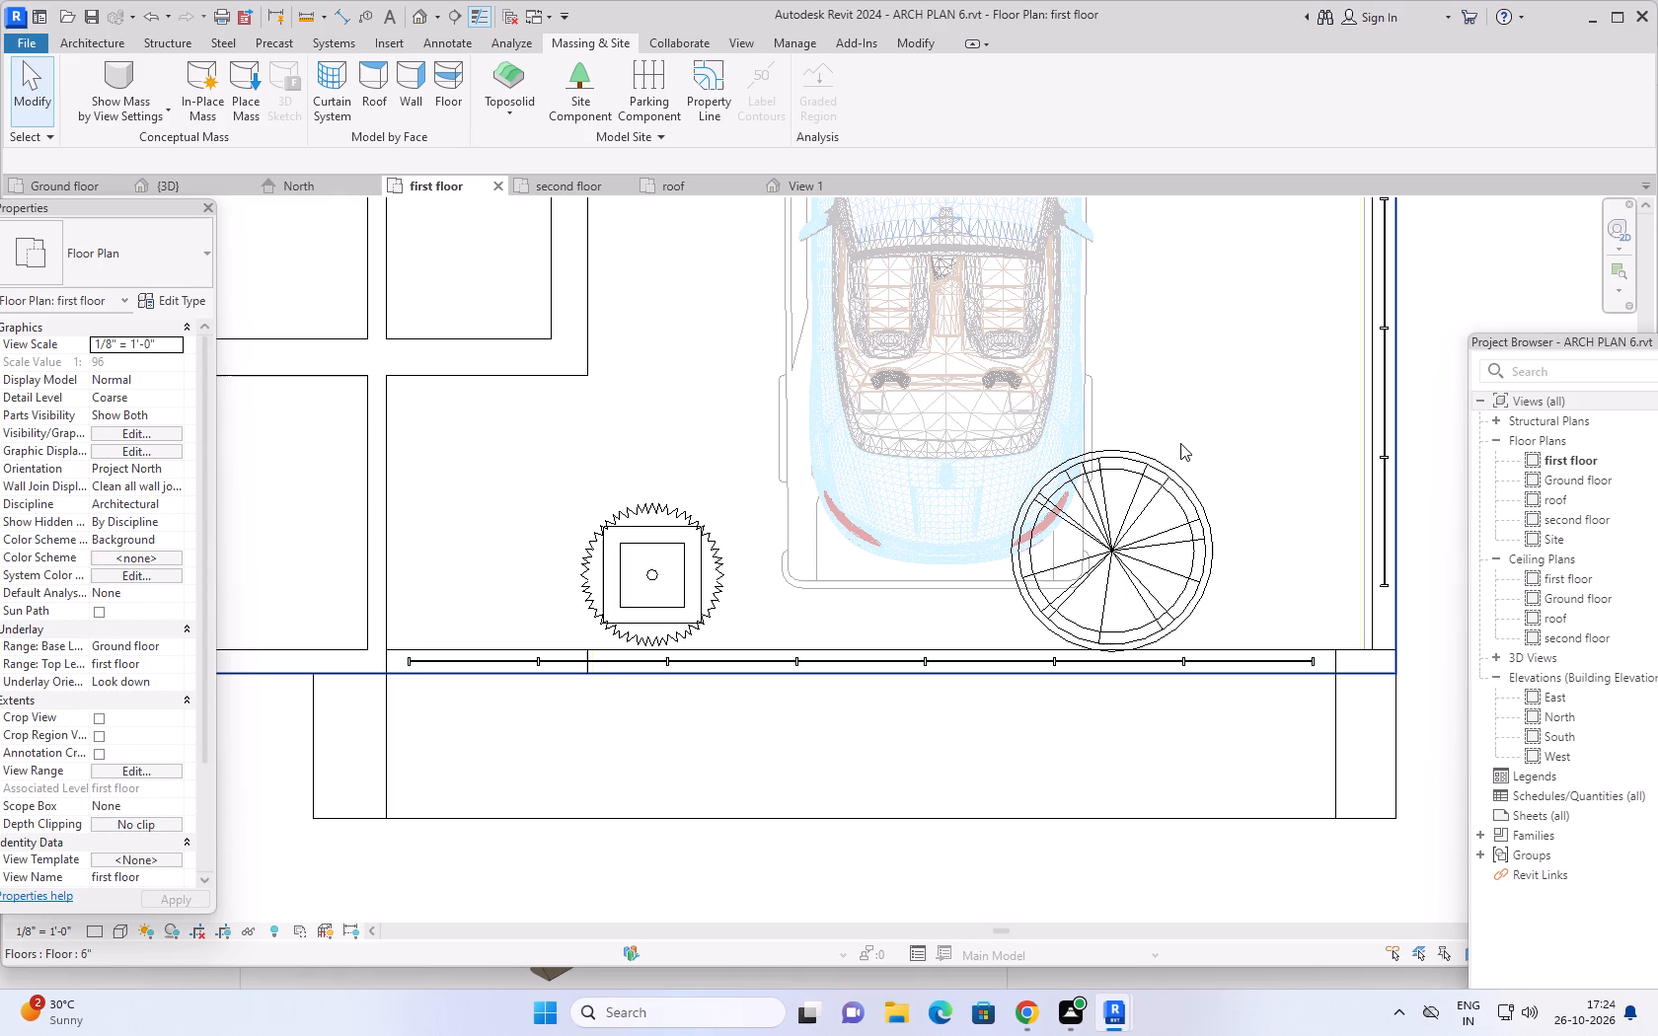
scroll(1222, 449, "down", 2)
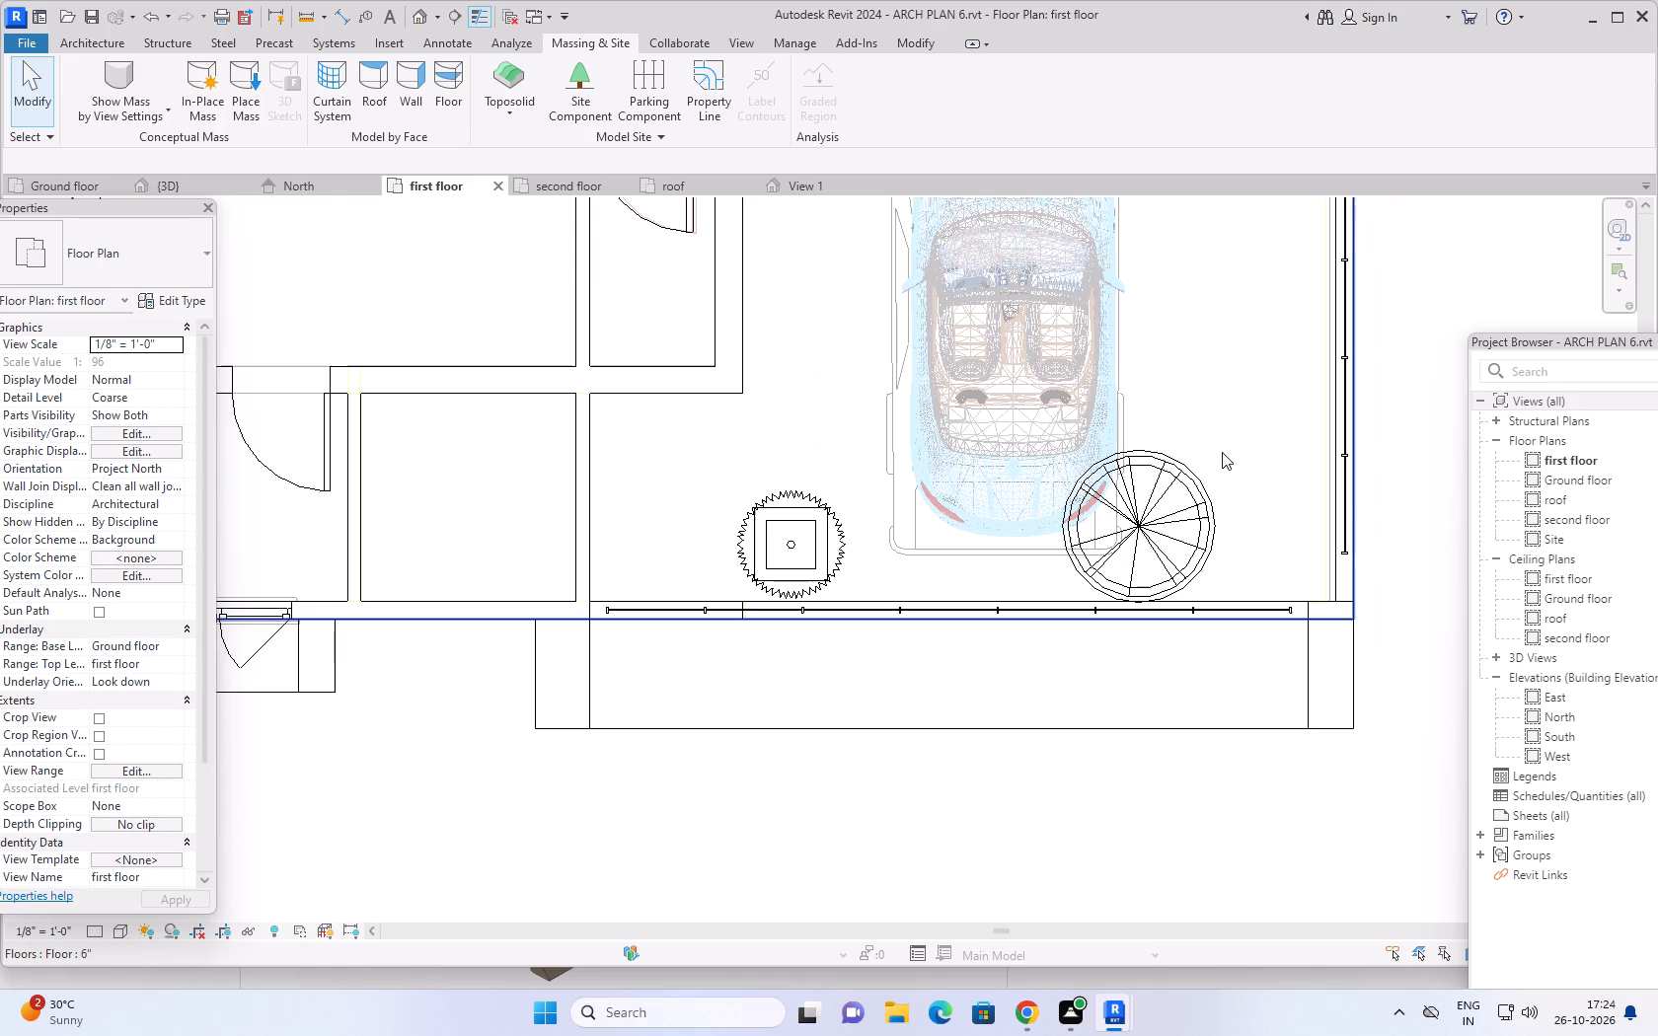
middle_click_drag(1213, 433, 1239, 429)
Select the 2'x2' planter with its Chinese Juniper and the round planting urn with its Japanese Cherry together on the front balcony.
scroll(1198, 485, "up", 4)
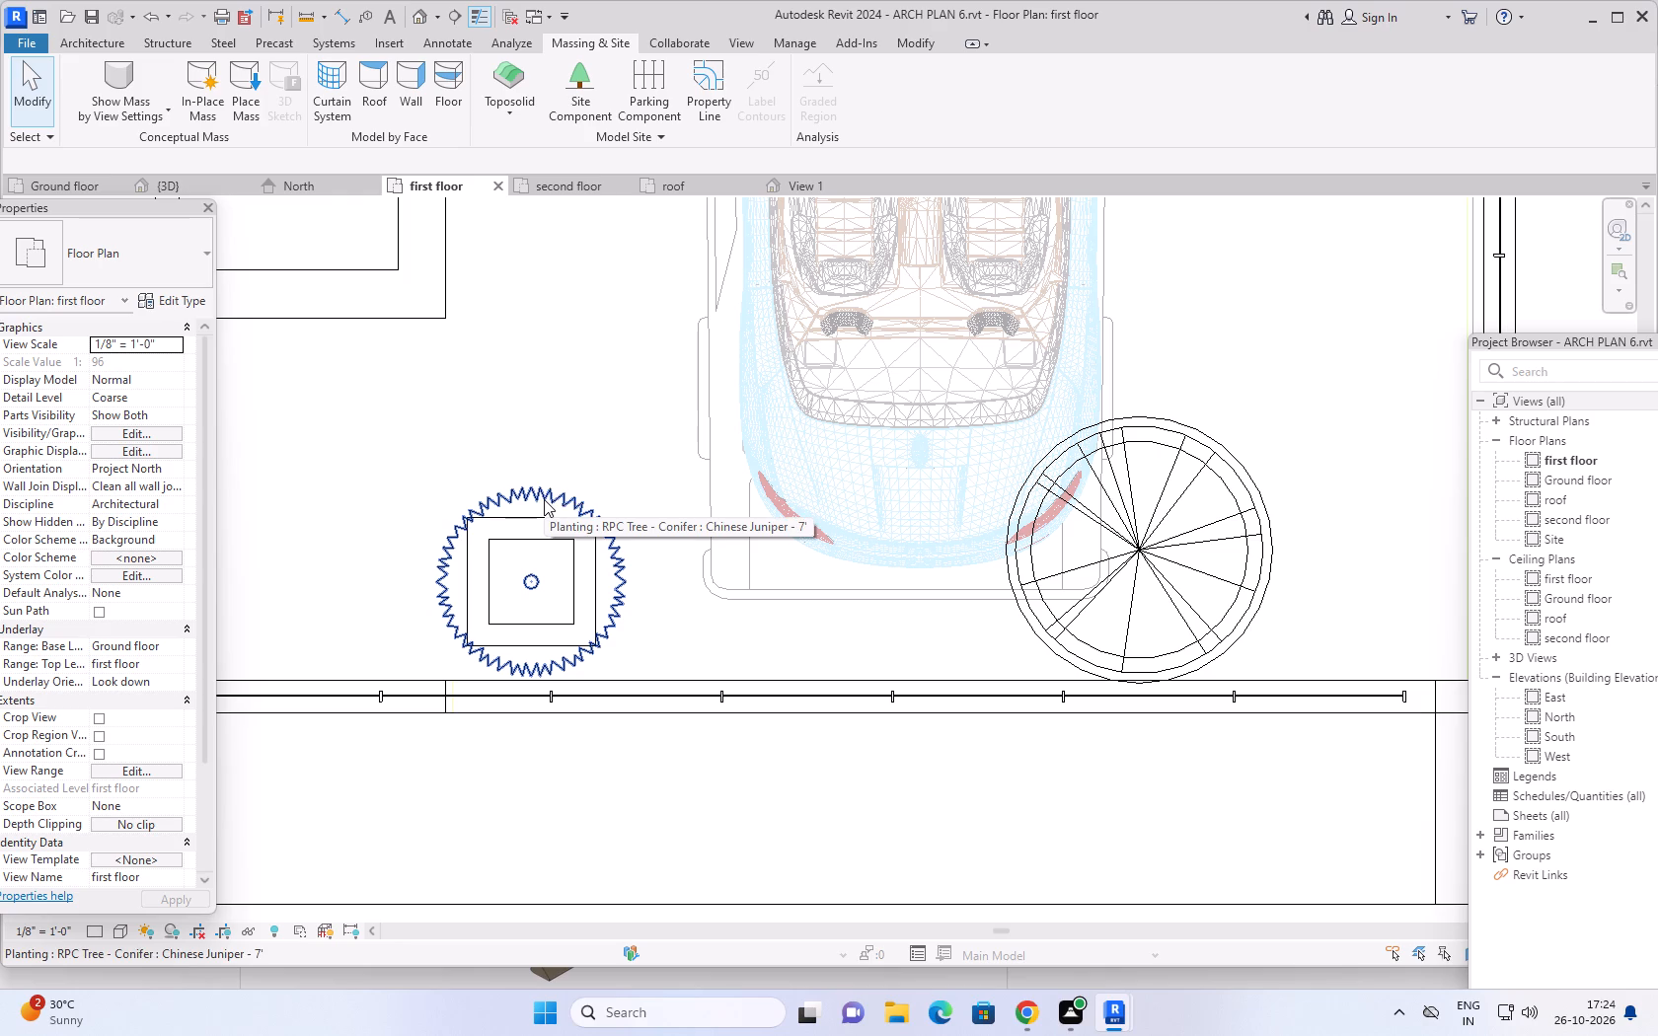
scroll(375, 531, "up", 1)
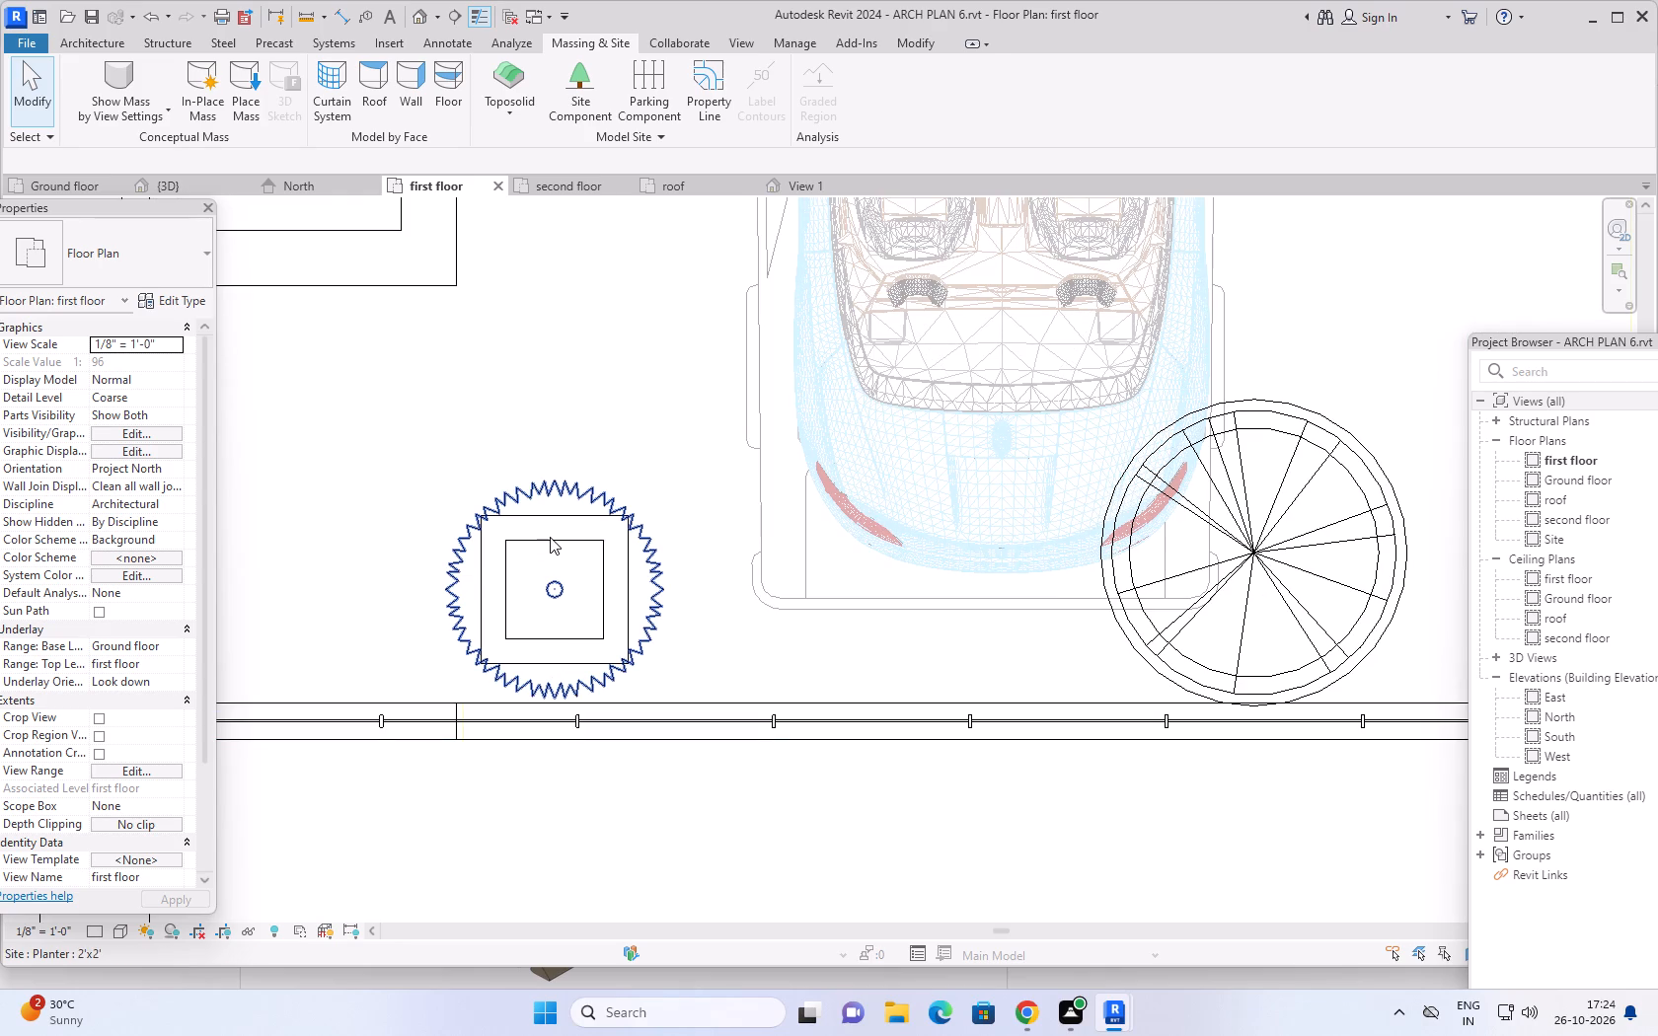
scroll(545, 537, "up", 3)
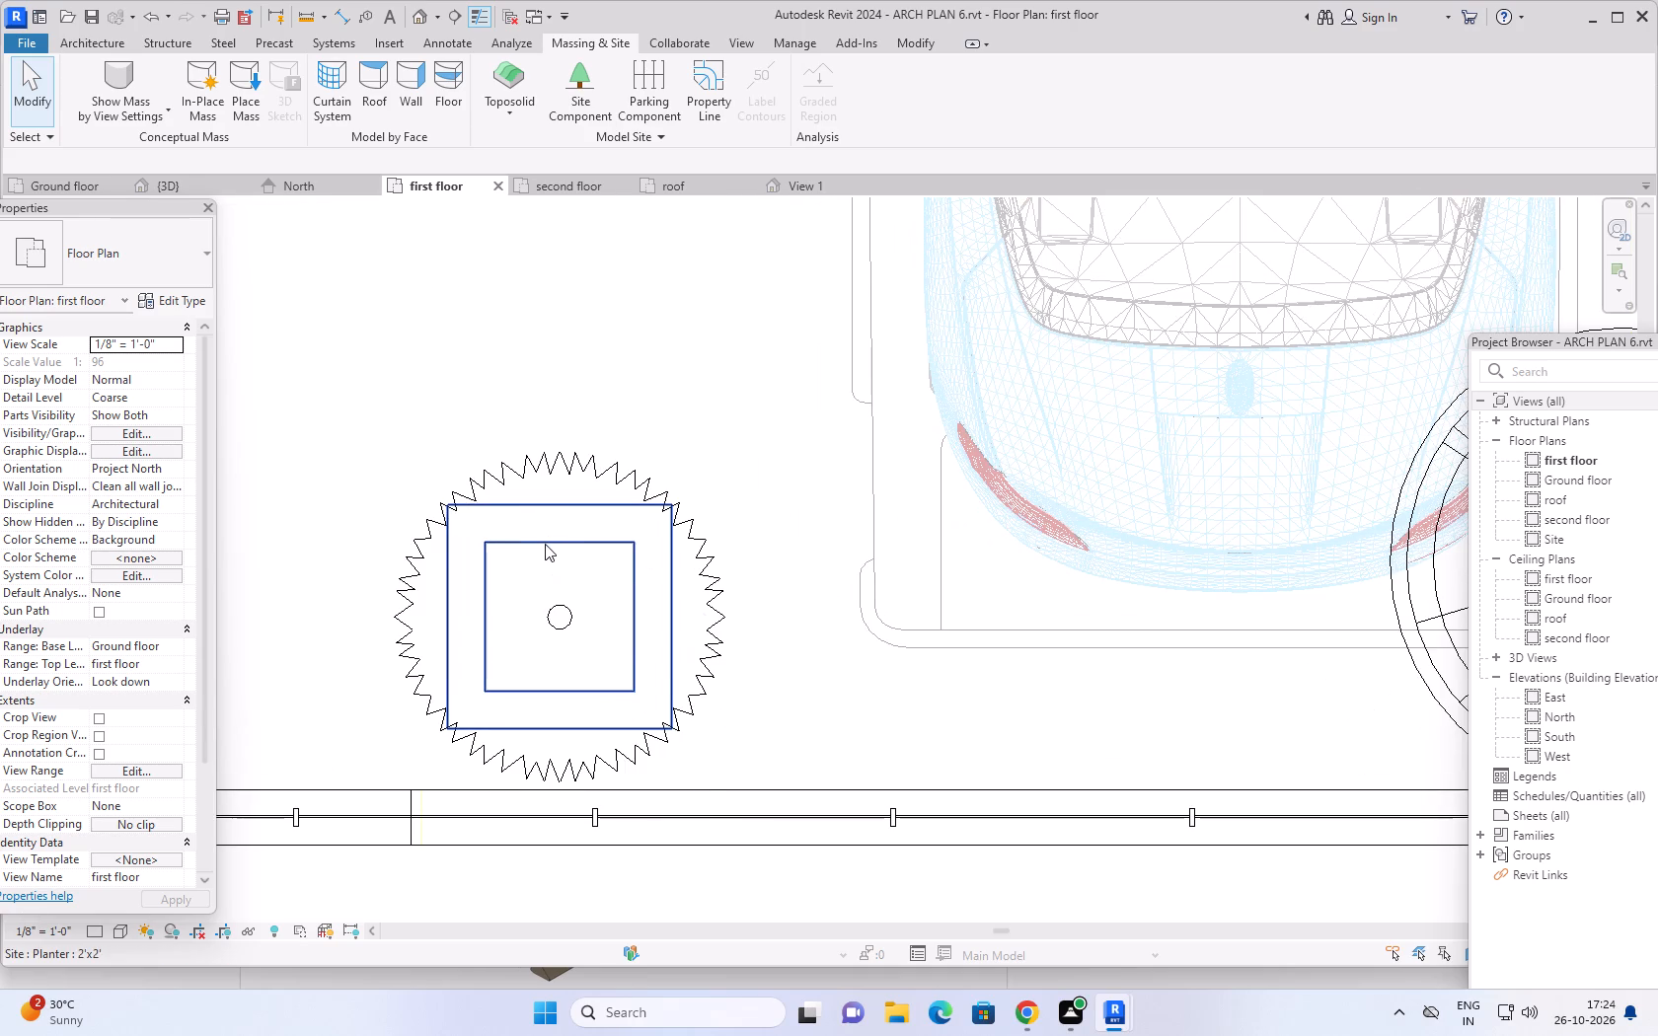
left_click(545, 544)
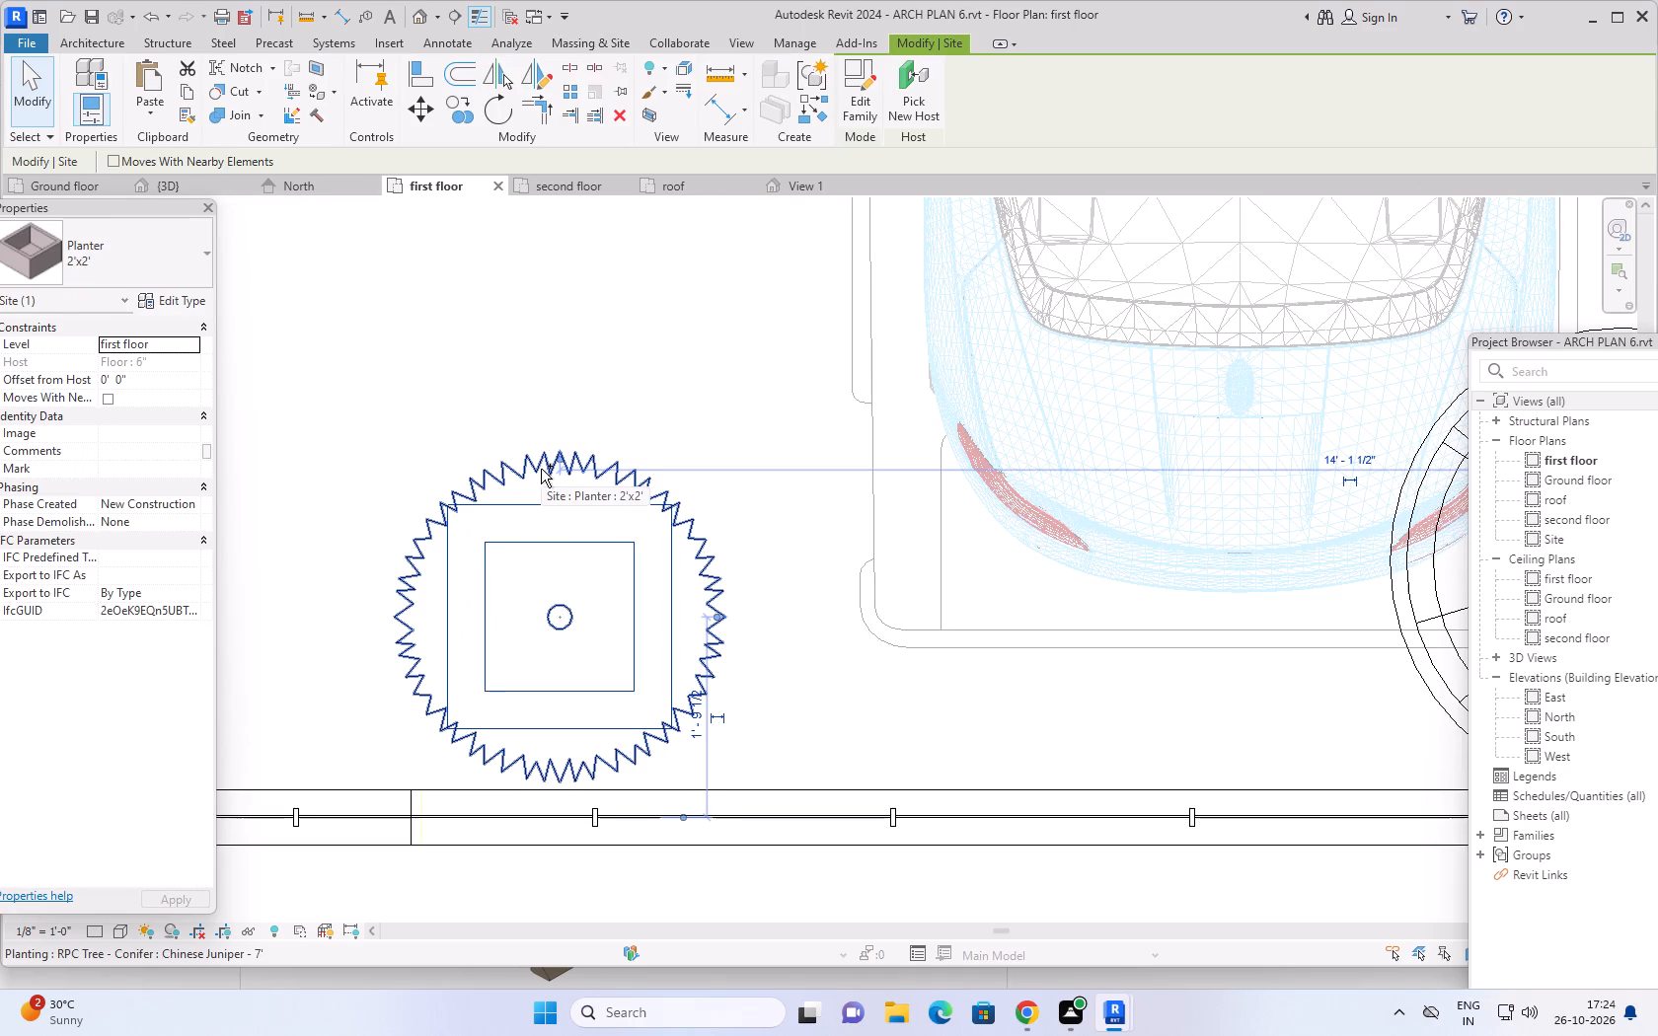
left_click(541, 469, "ctrl")
scroll(813, 657, "down", 3)
middle_click_drag(860, 681, 773, 675)
scroll(856, 679, "down", 1)
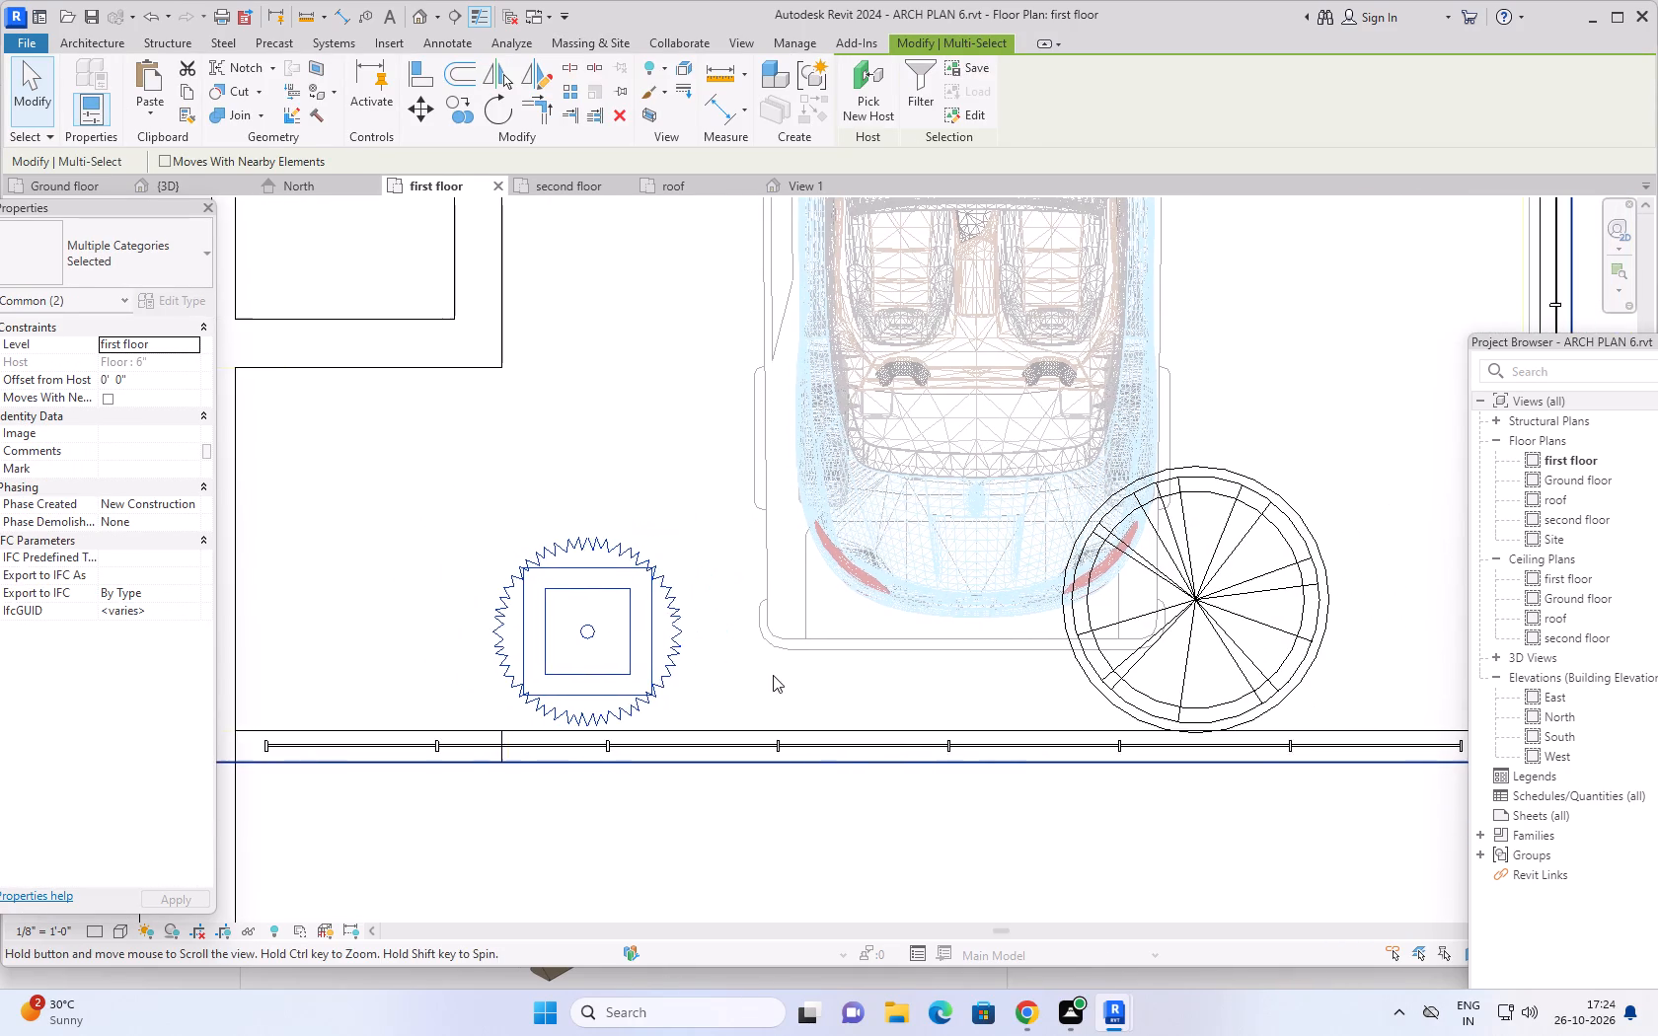
scroll(774, 675, "up", 1)
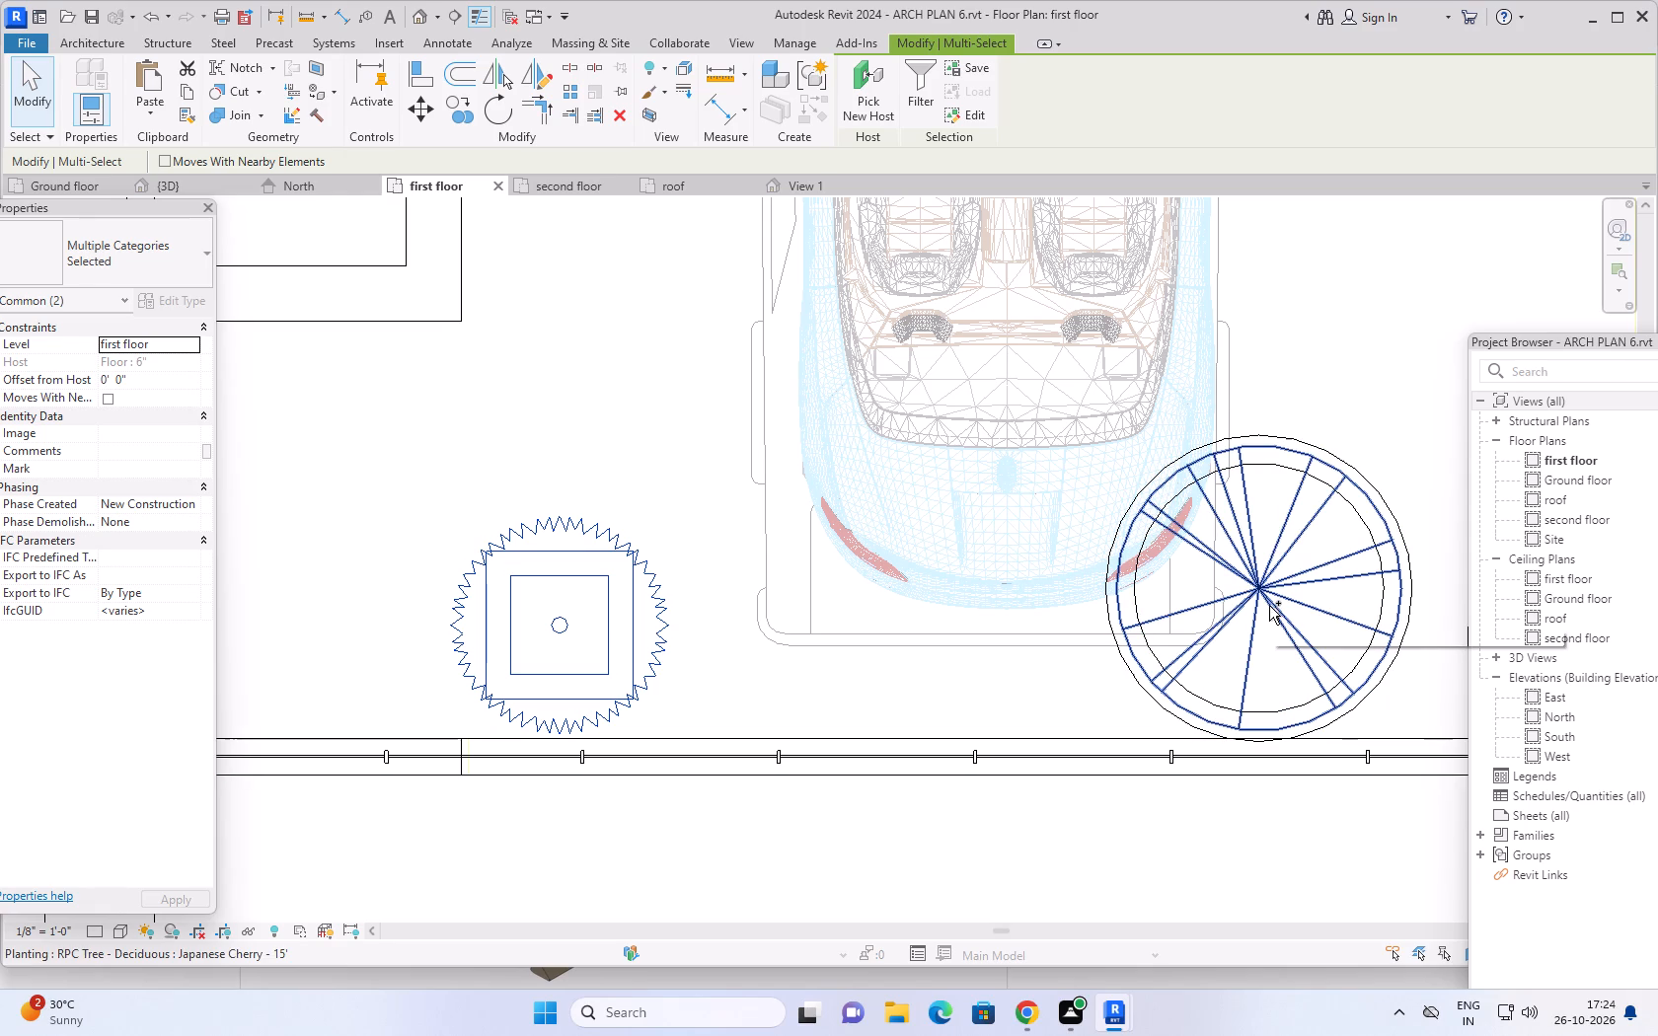
left_click(1269, 601, "ctrl")
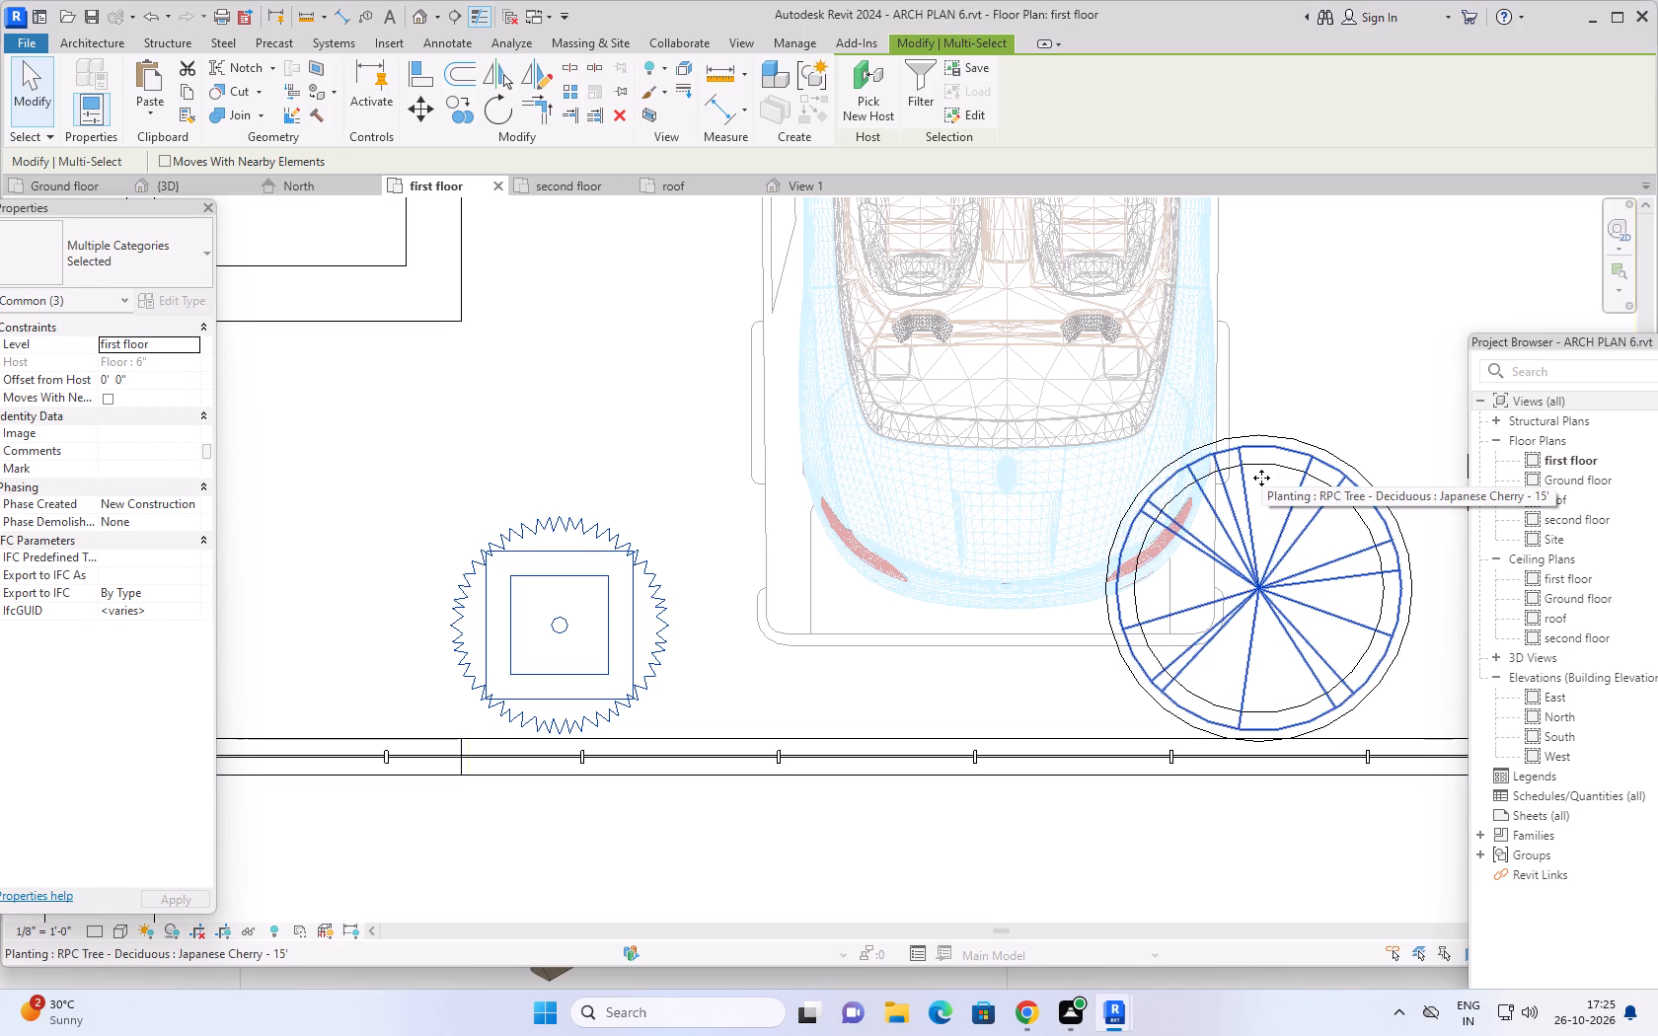
left_click(1274, 469, "ctrl")
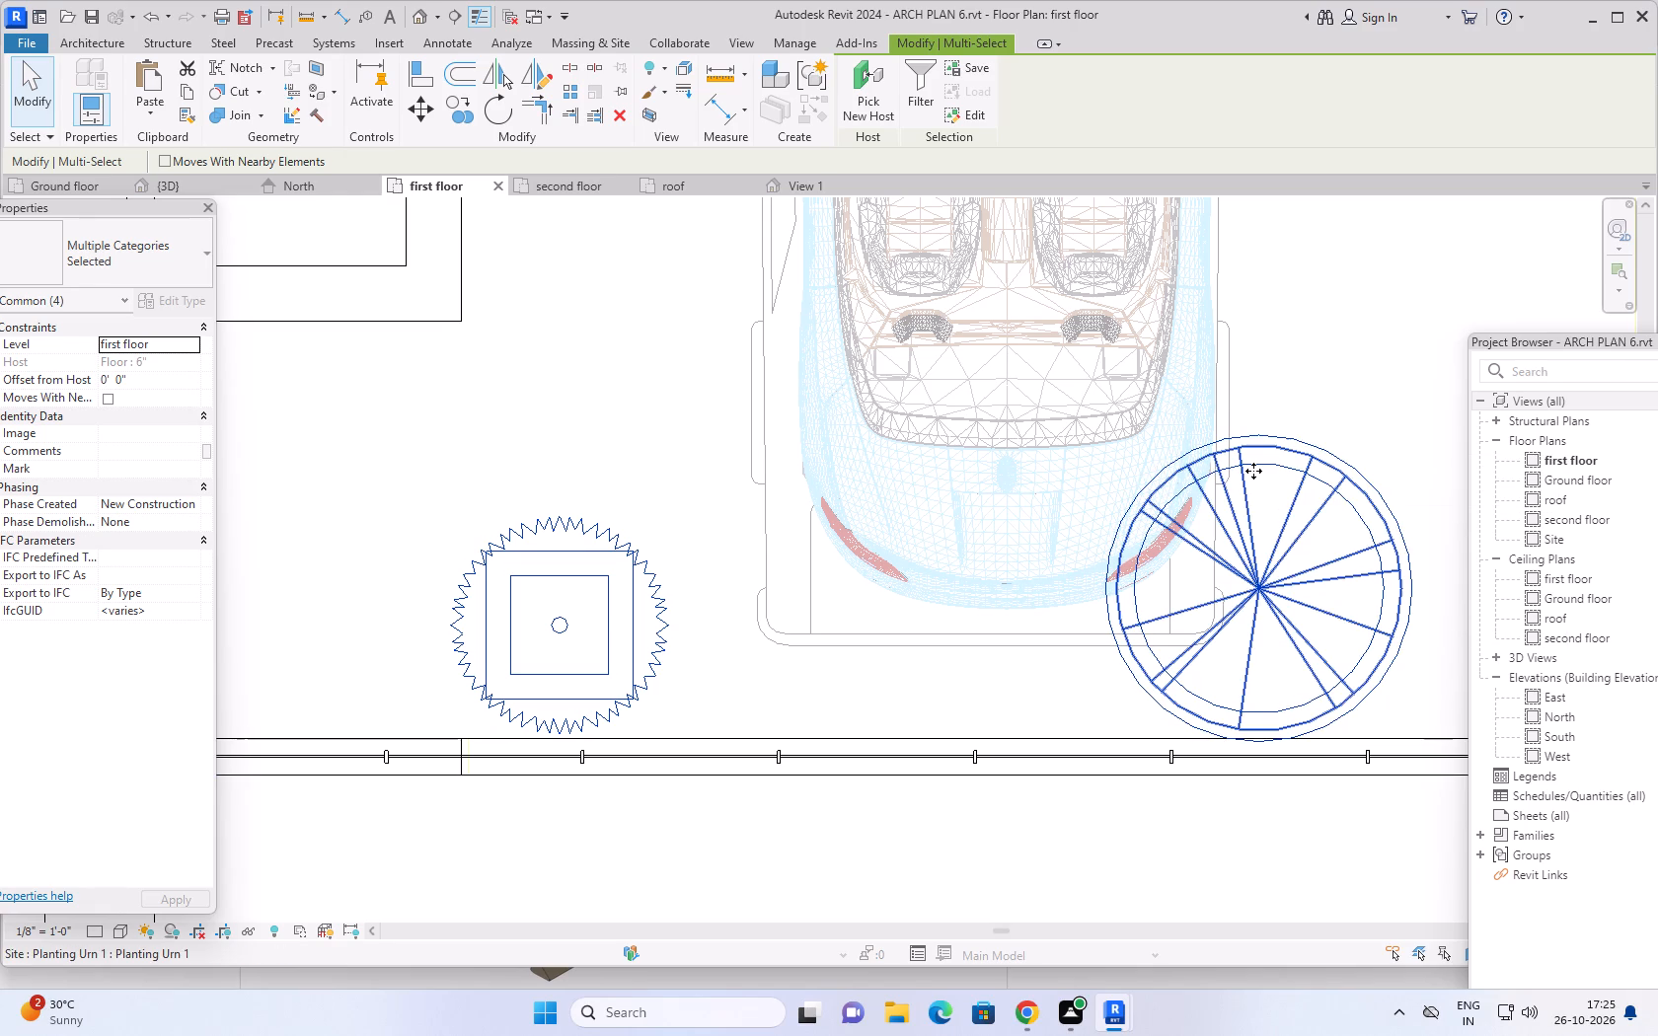
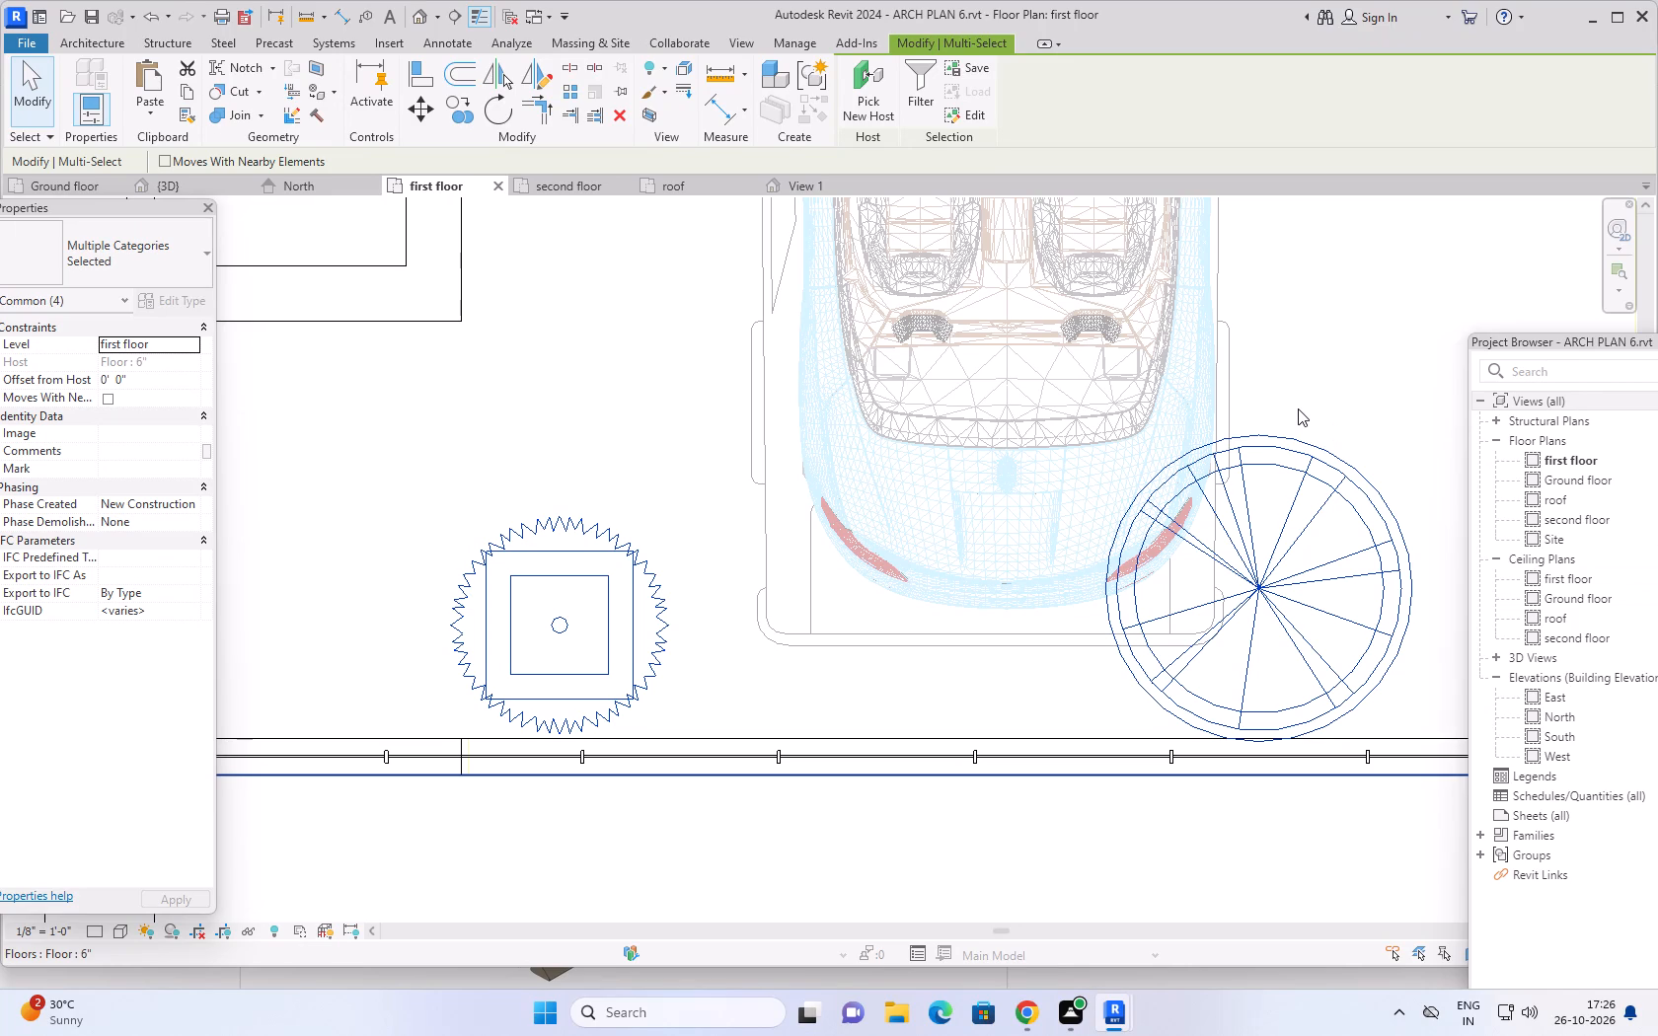
Examine the selected potted trees and the front balcony around them on the first floor plan, and clear the selection.
scroll(1412, 382, "down", 3)
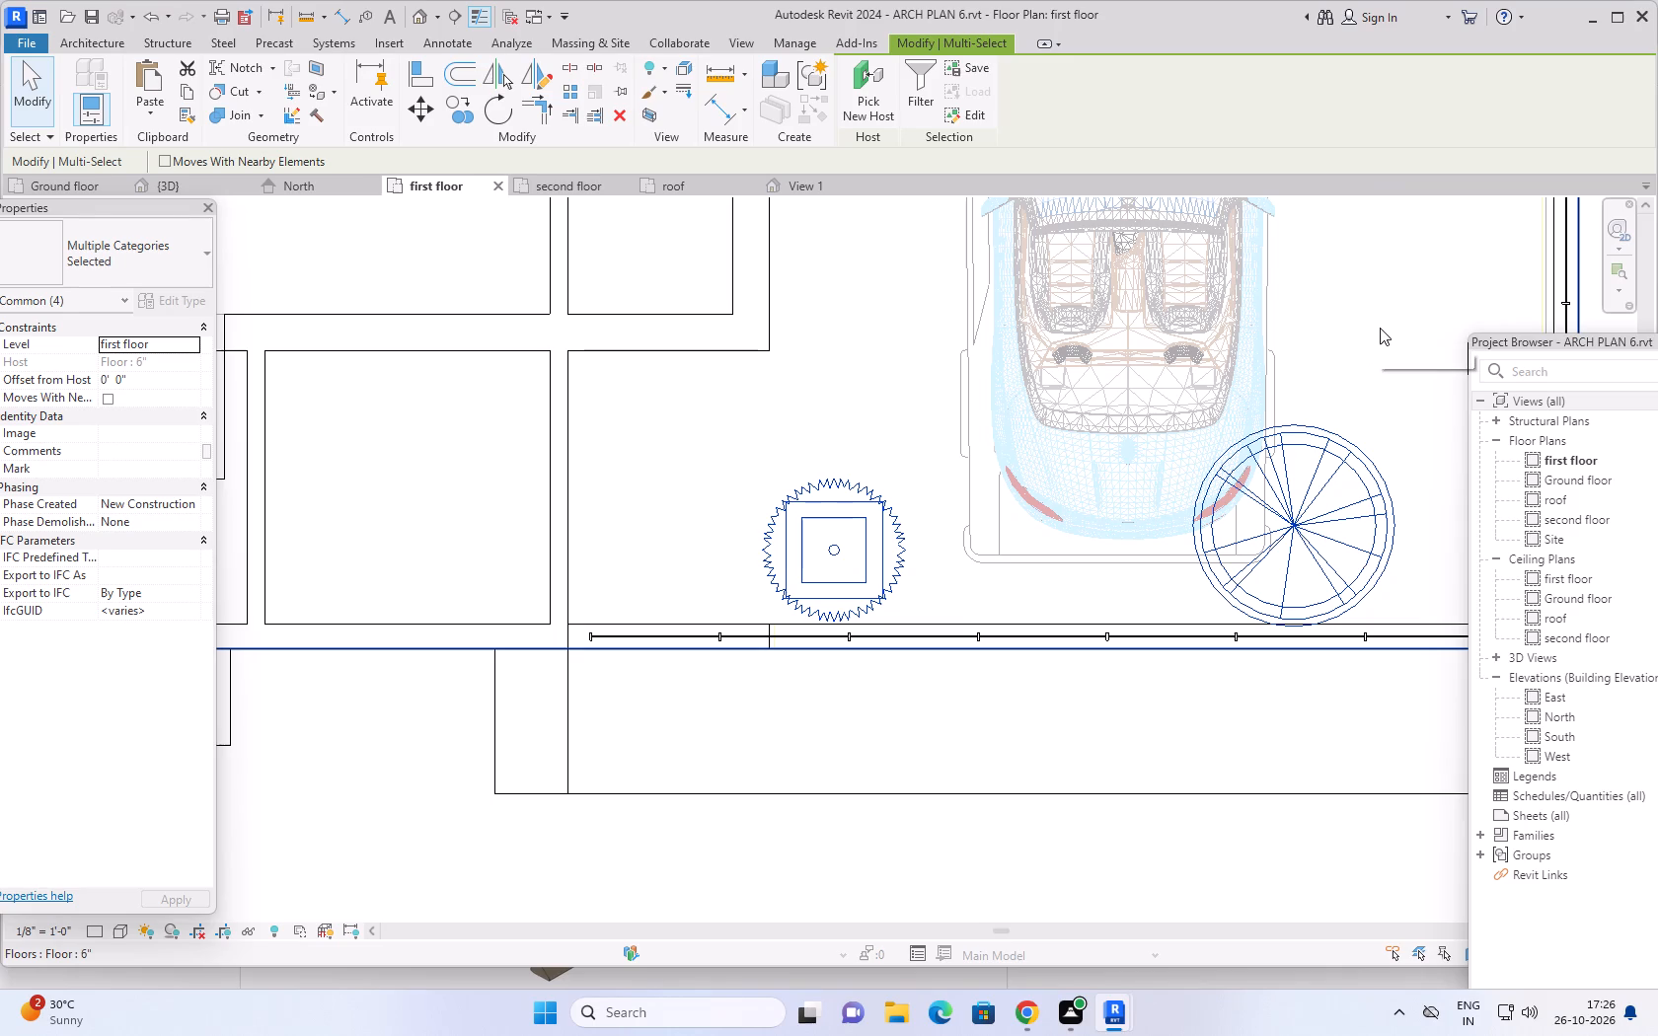
middle_click_drag(1378, 337, 1324, 332)
scroll(1326, 344, "down", 2)
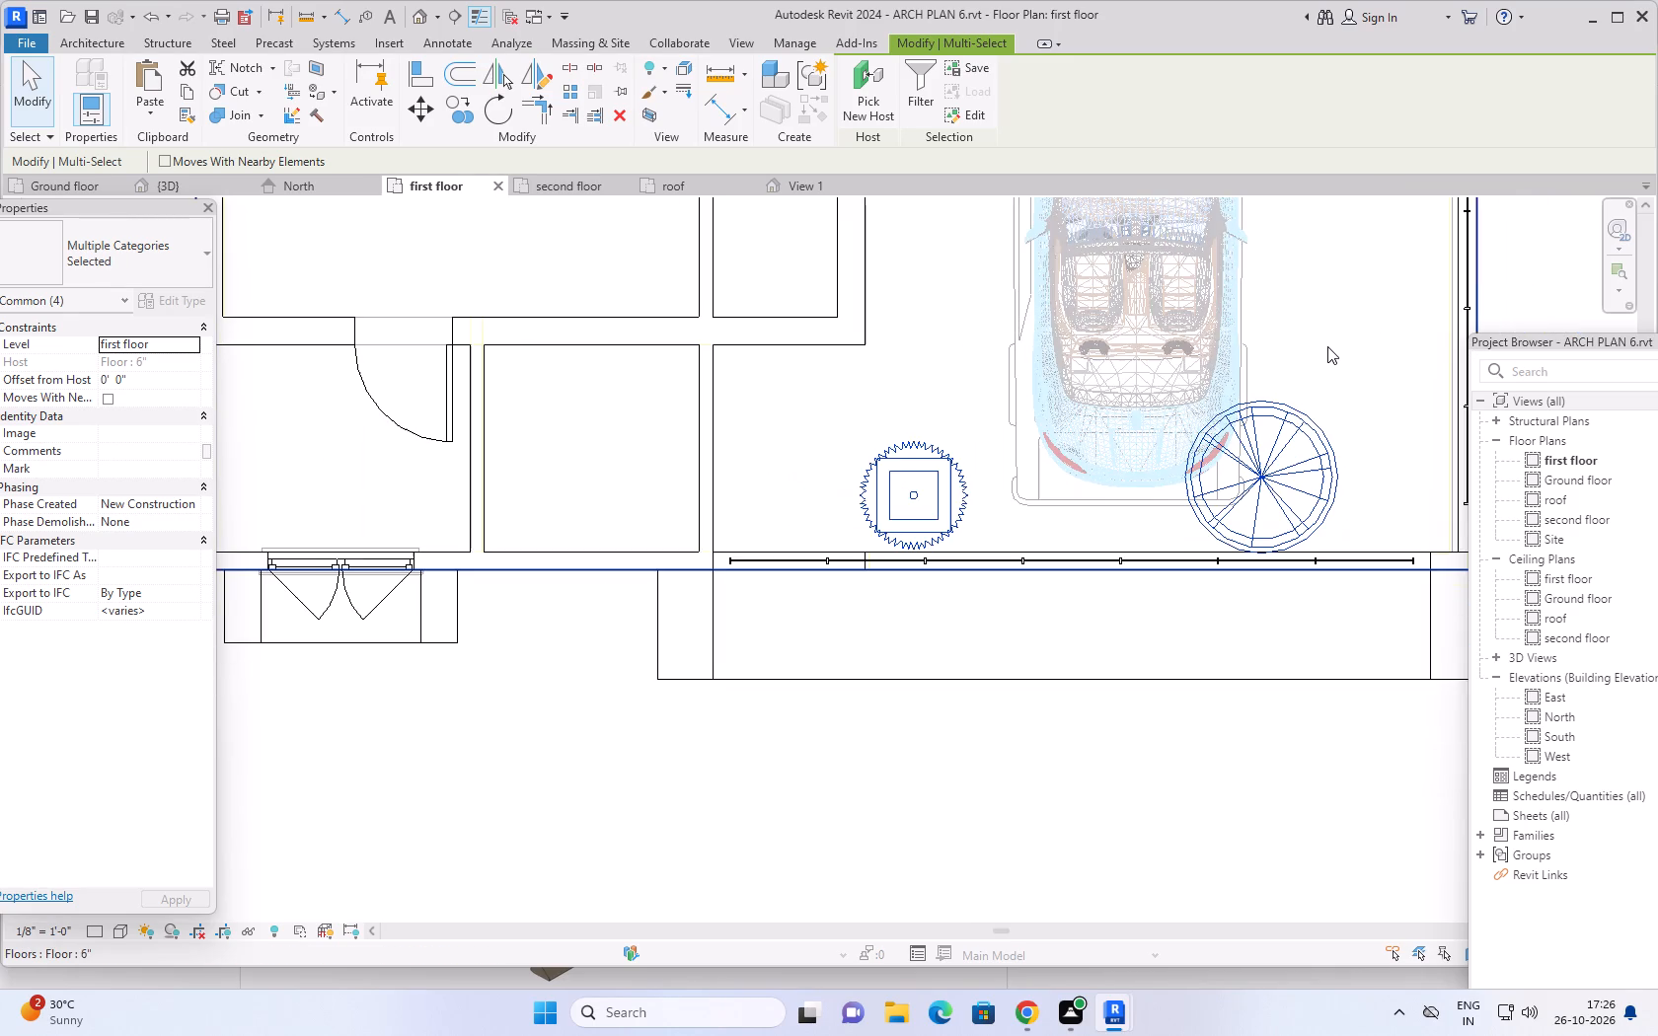
middle_click_drag(1333, 346, 1315, 363)
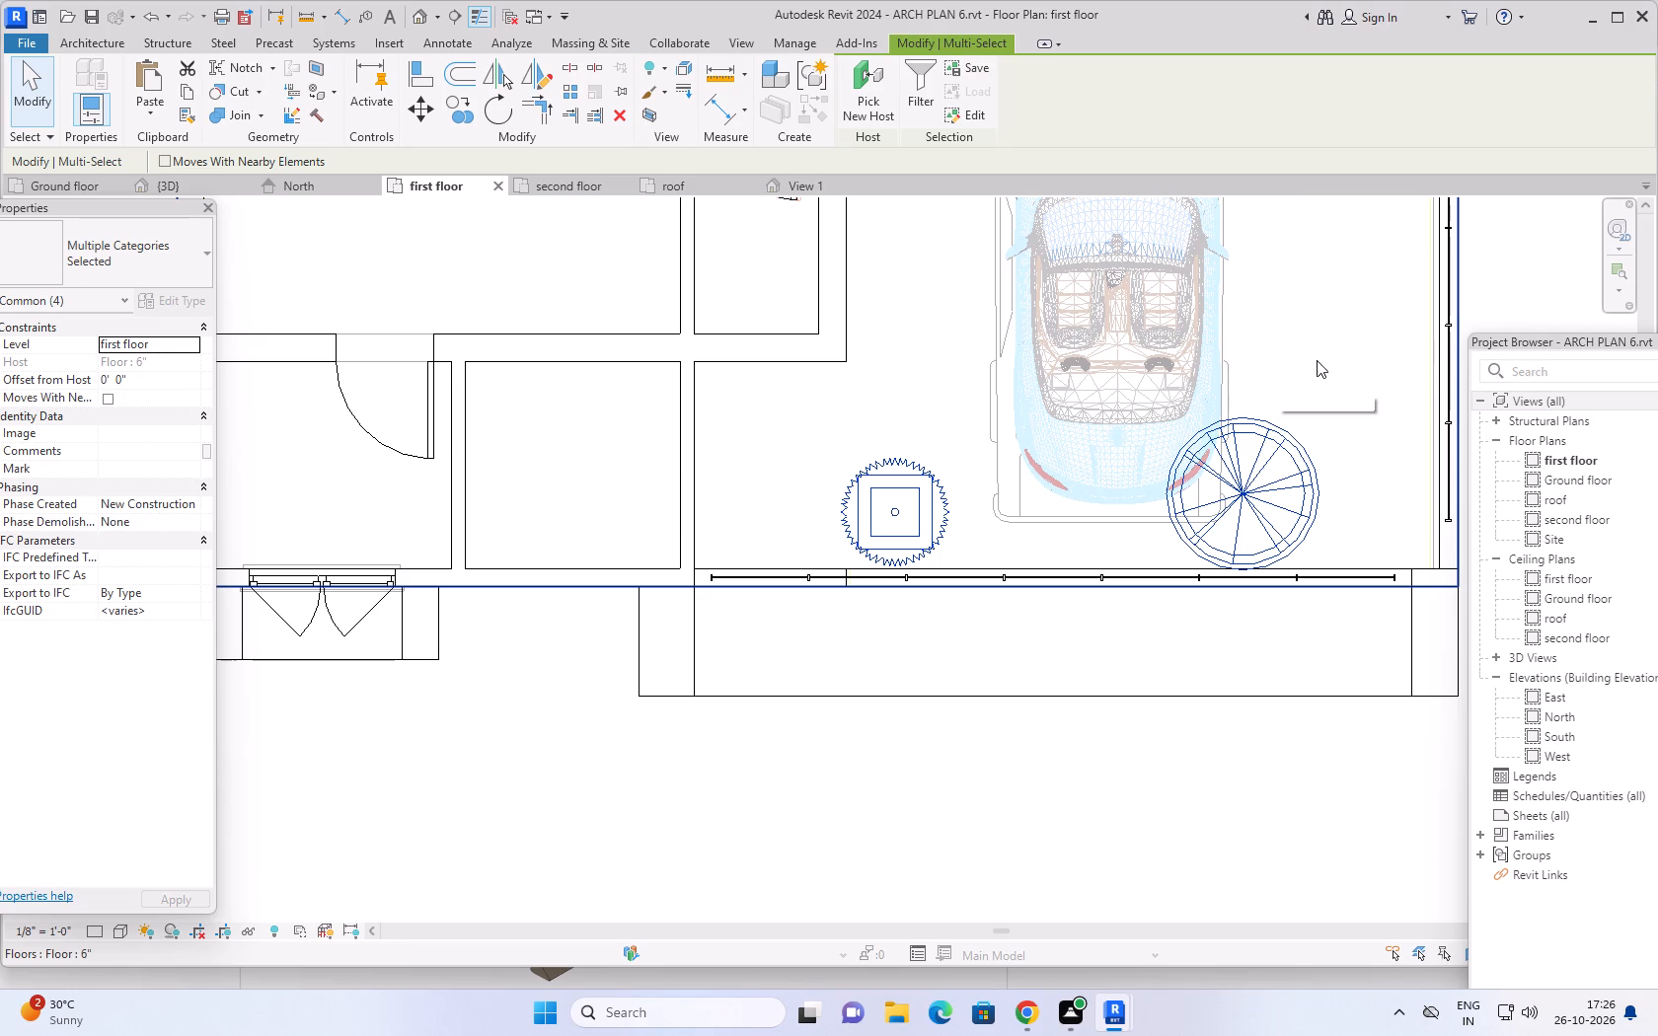
scroll(1315, 335, "down", 2)
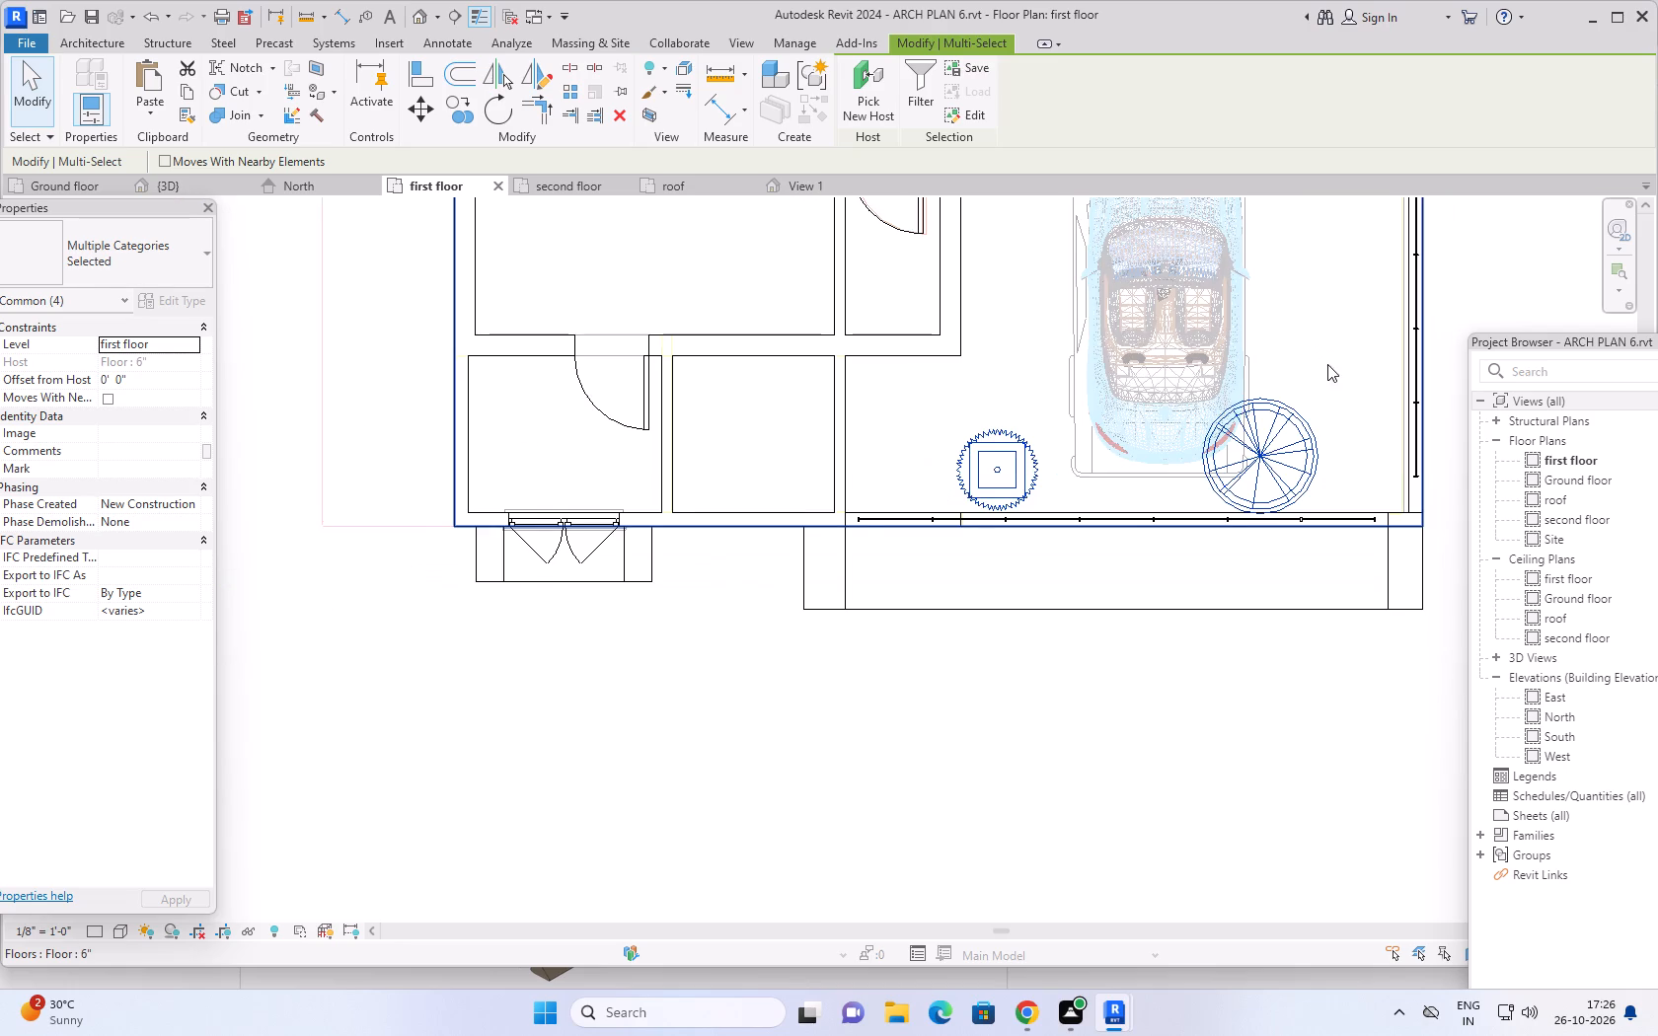
middle_click_drag(1324, 364, 1304, 368)
right_click_drag(1323, 364, 1307, 366)
scroll(1306, 395, "up", 1)
middle_click_drag(1303, 386, 1282, 359)
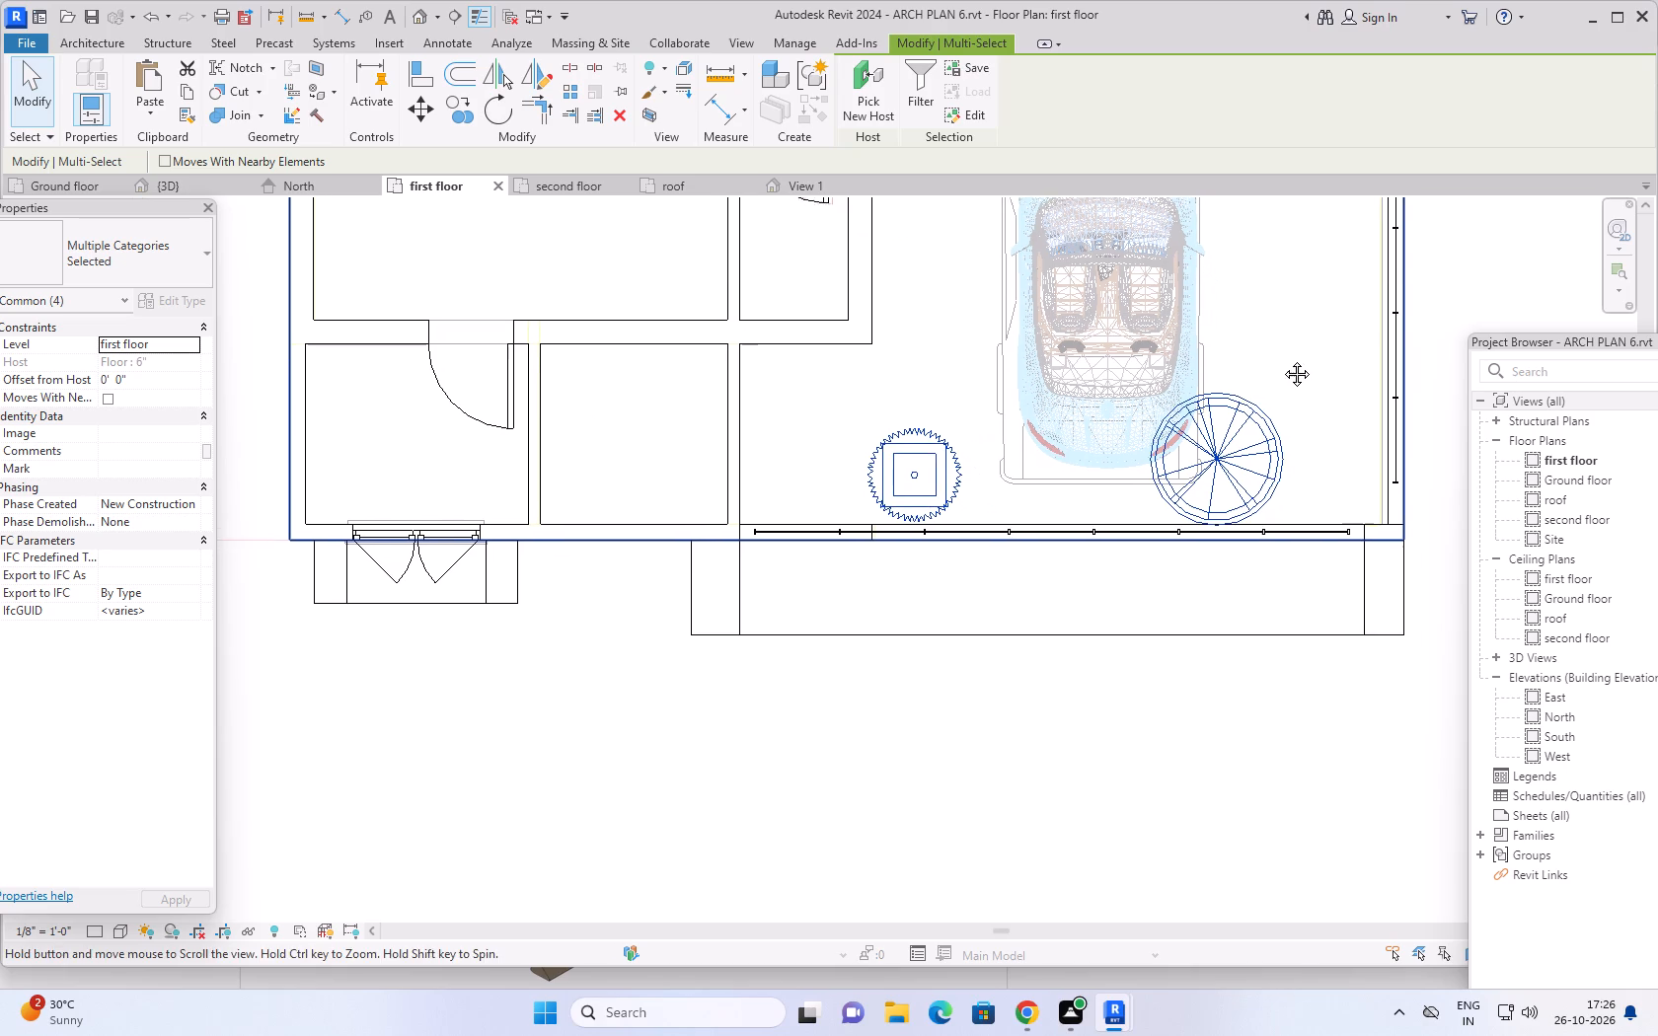
middle_click_drag(1282, 359, 1275, 343)
scroll(1253, 387, "up", 4)
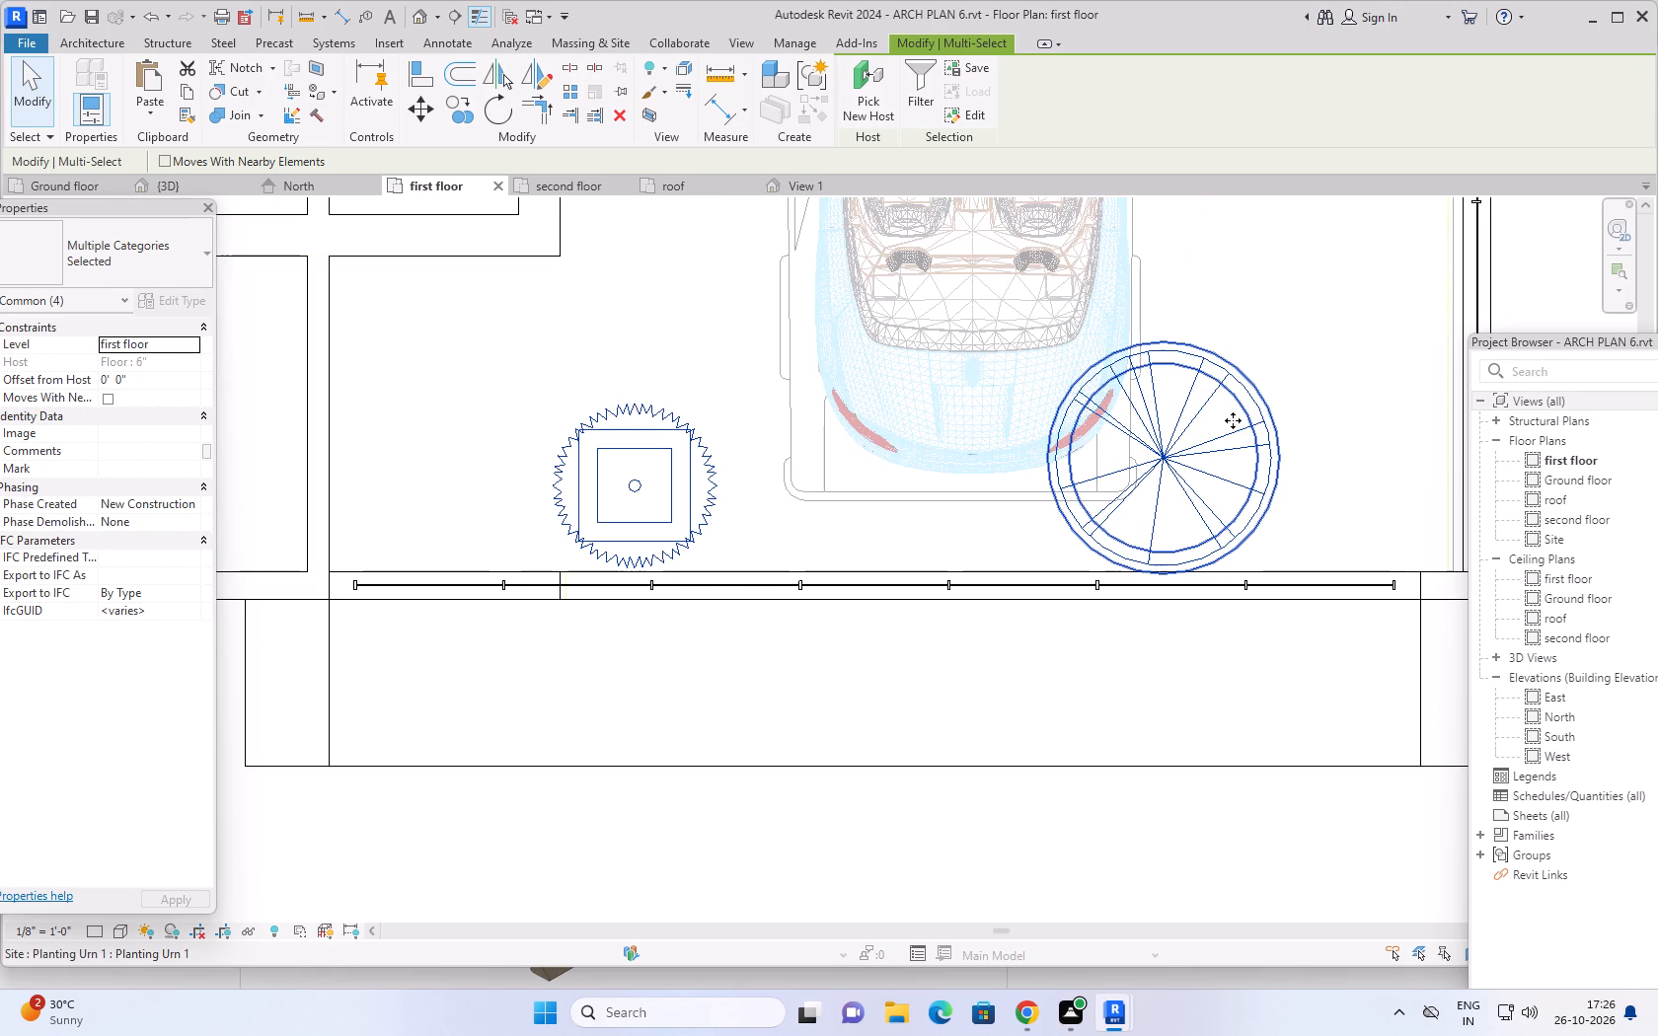
key("Escape")
key("Escape")
Copy the front balcony's Chinese Juniper with its planter and Japanese Cherry with its urn, and paste them aligned to the second floor level.
middle_click_drag(1281, 349, 1311, 333)
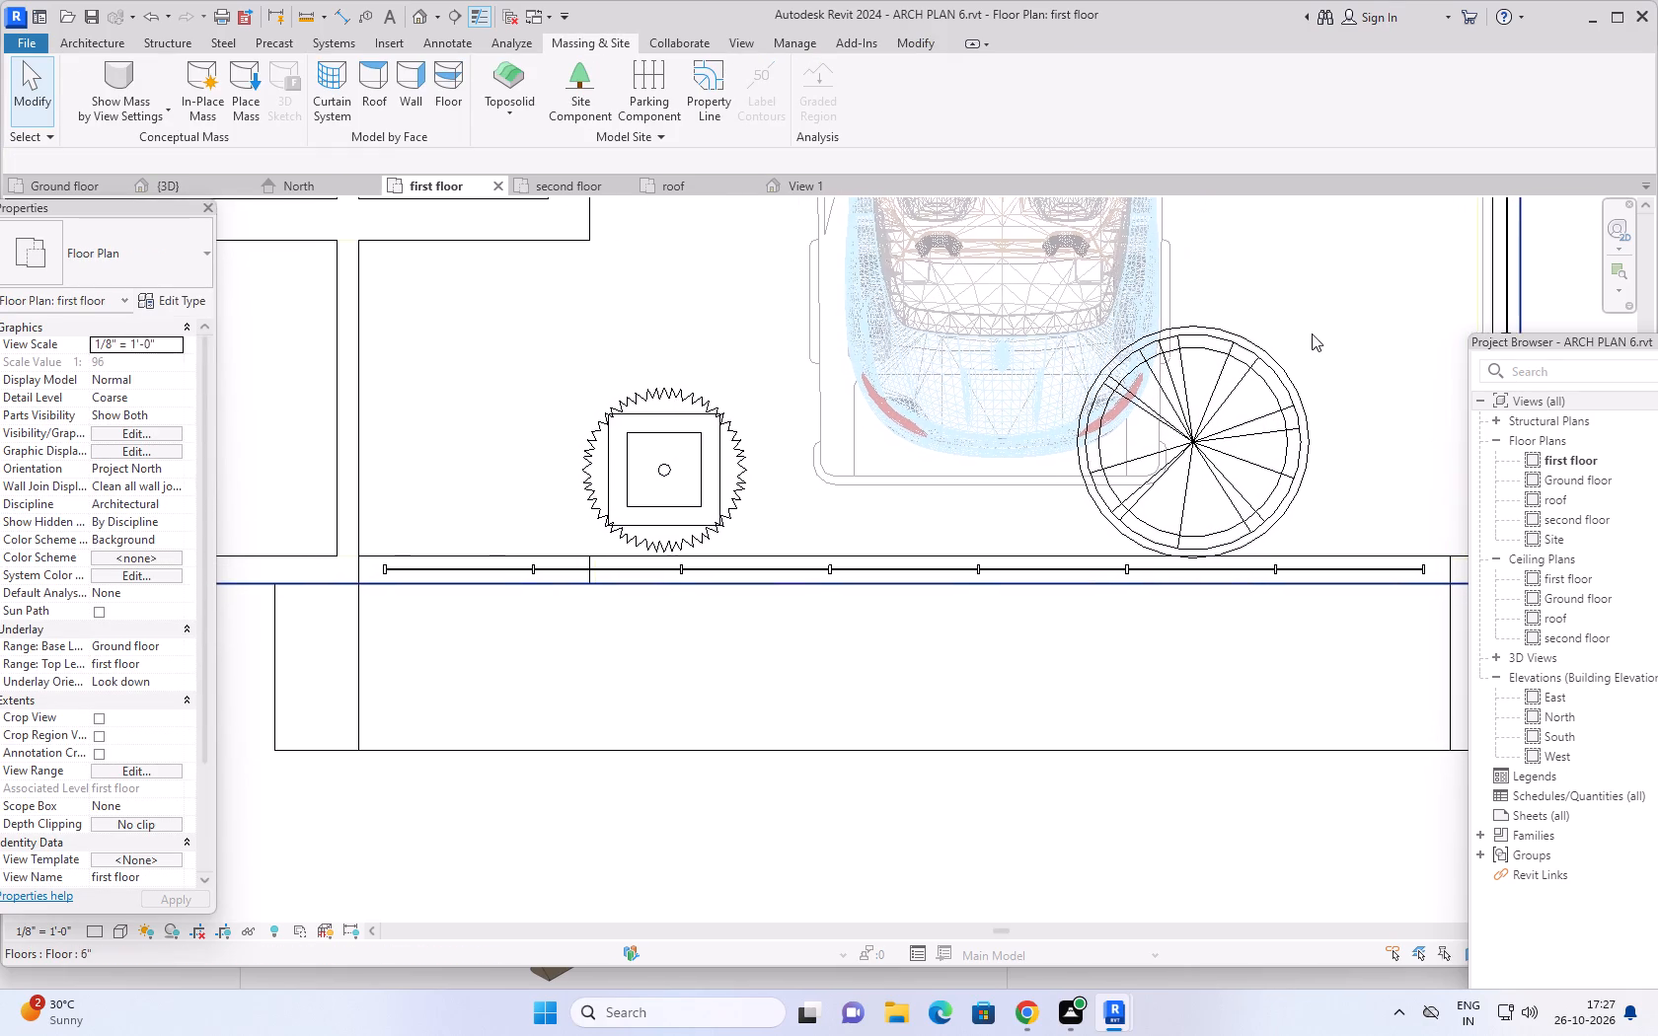
scroll(1309, 332, "down", 3)
middle_click_drag(1290, 303, 1336, 333)
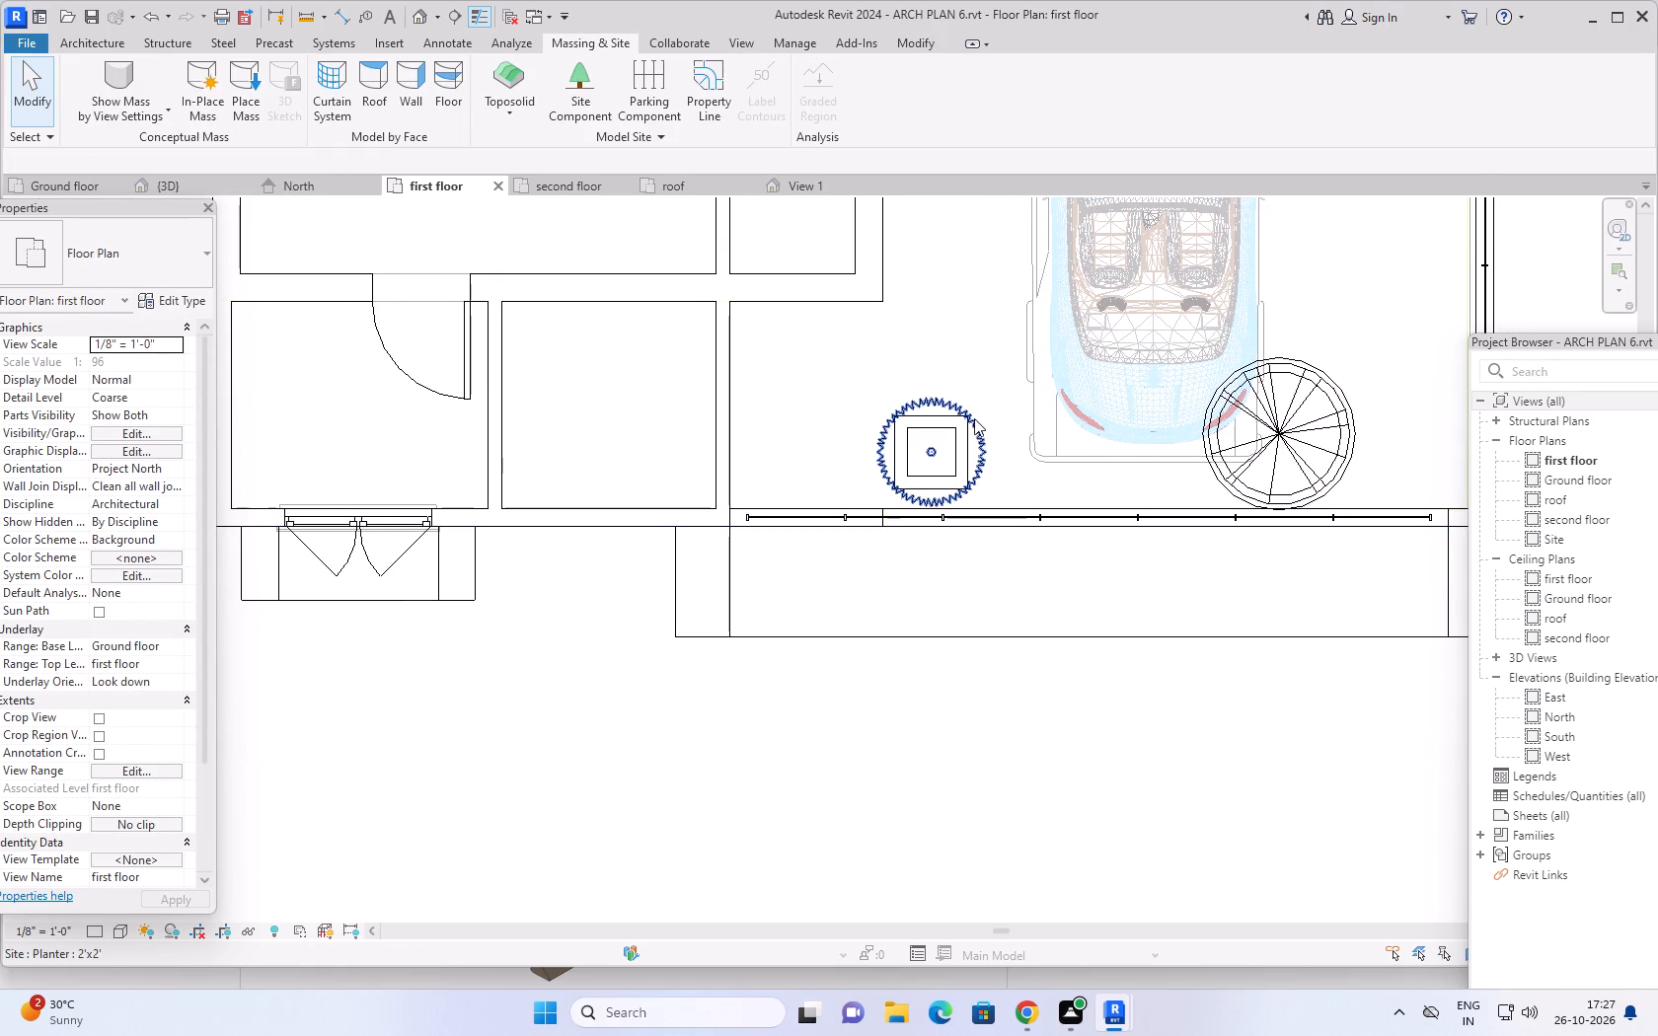
middle_click_drag(945, 361, 1030, 283)
scroll(1024, 314, "up", 3)
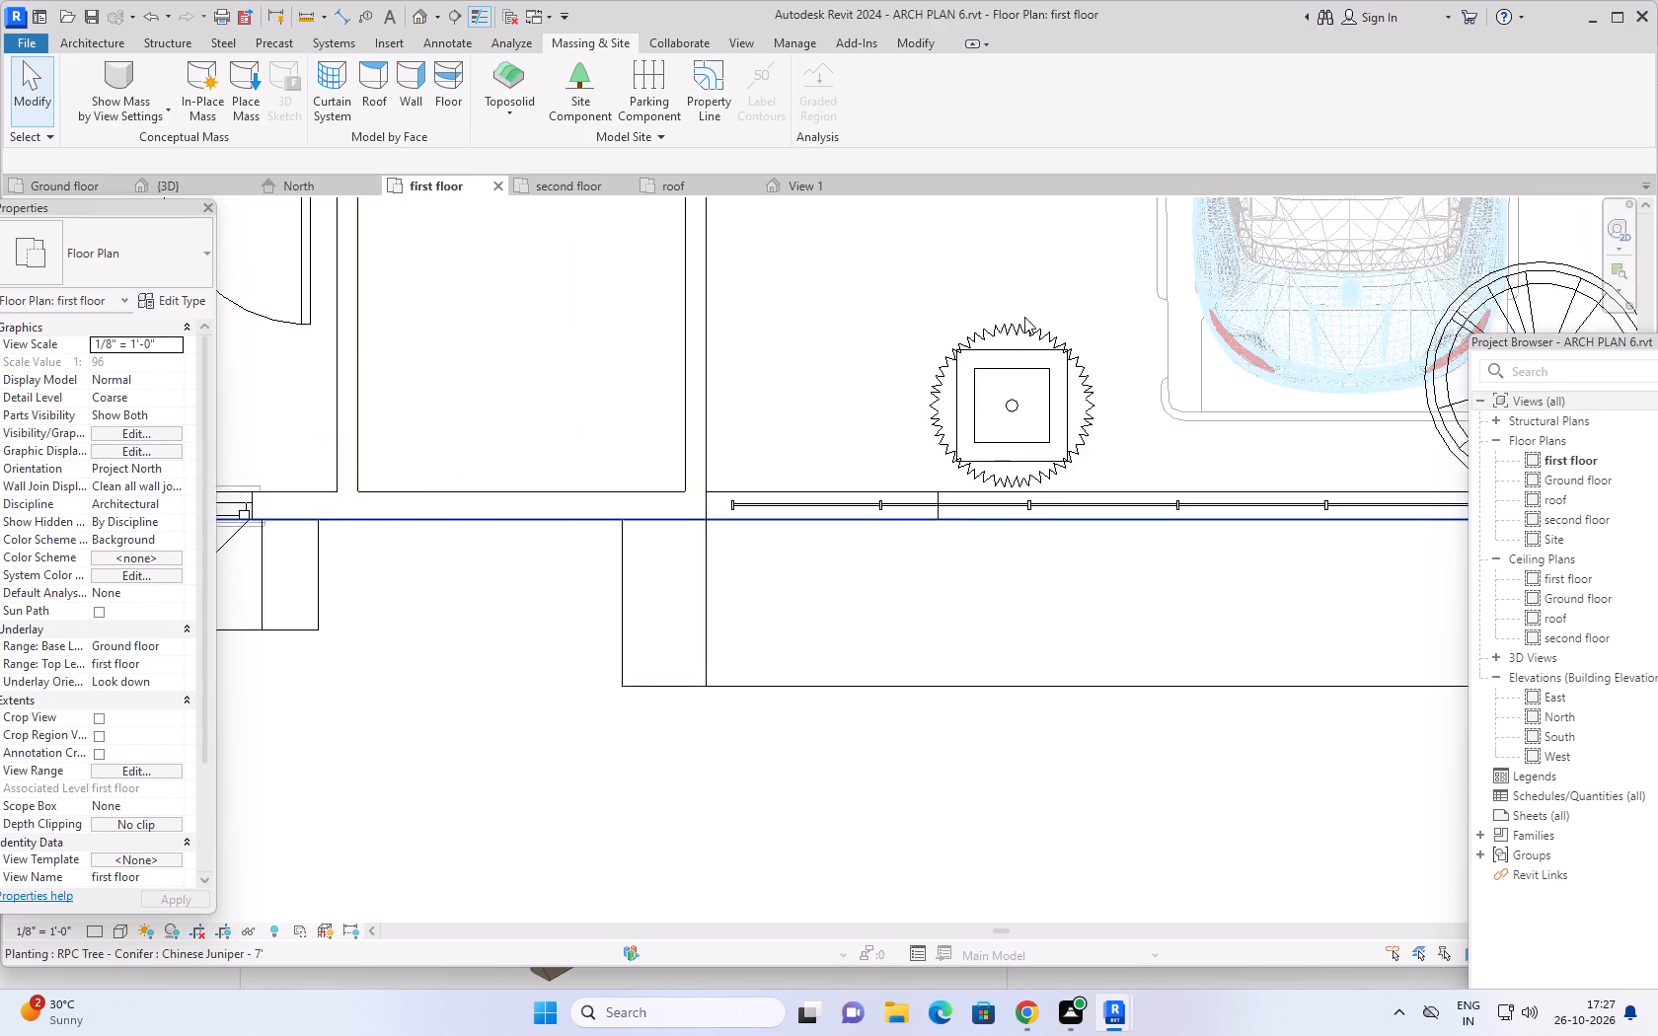
scroll(1024, 317, "up", 1)
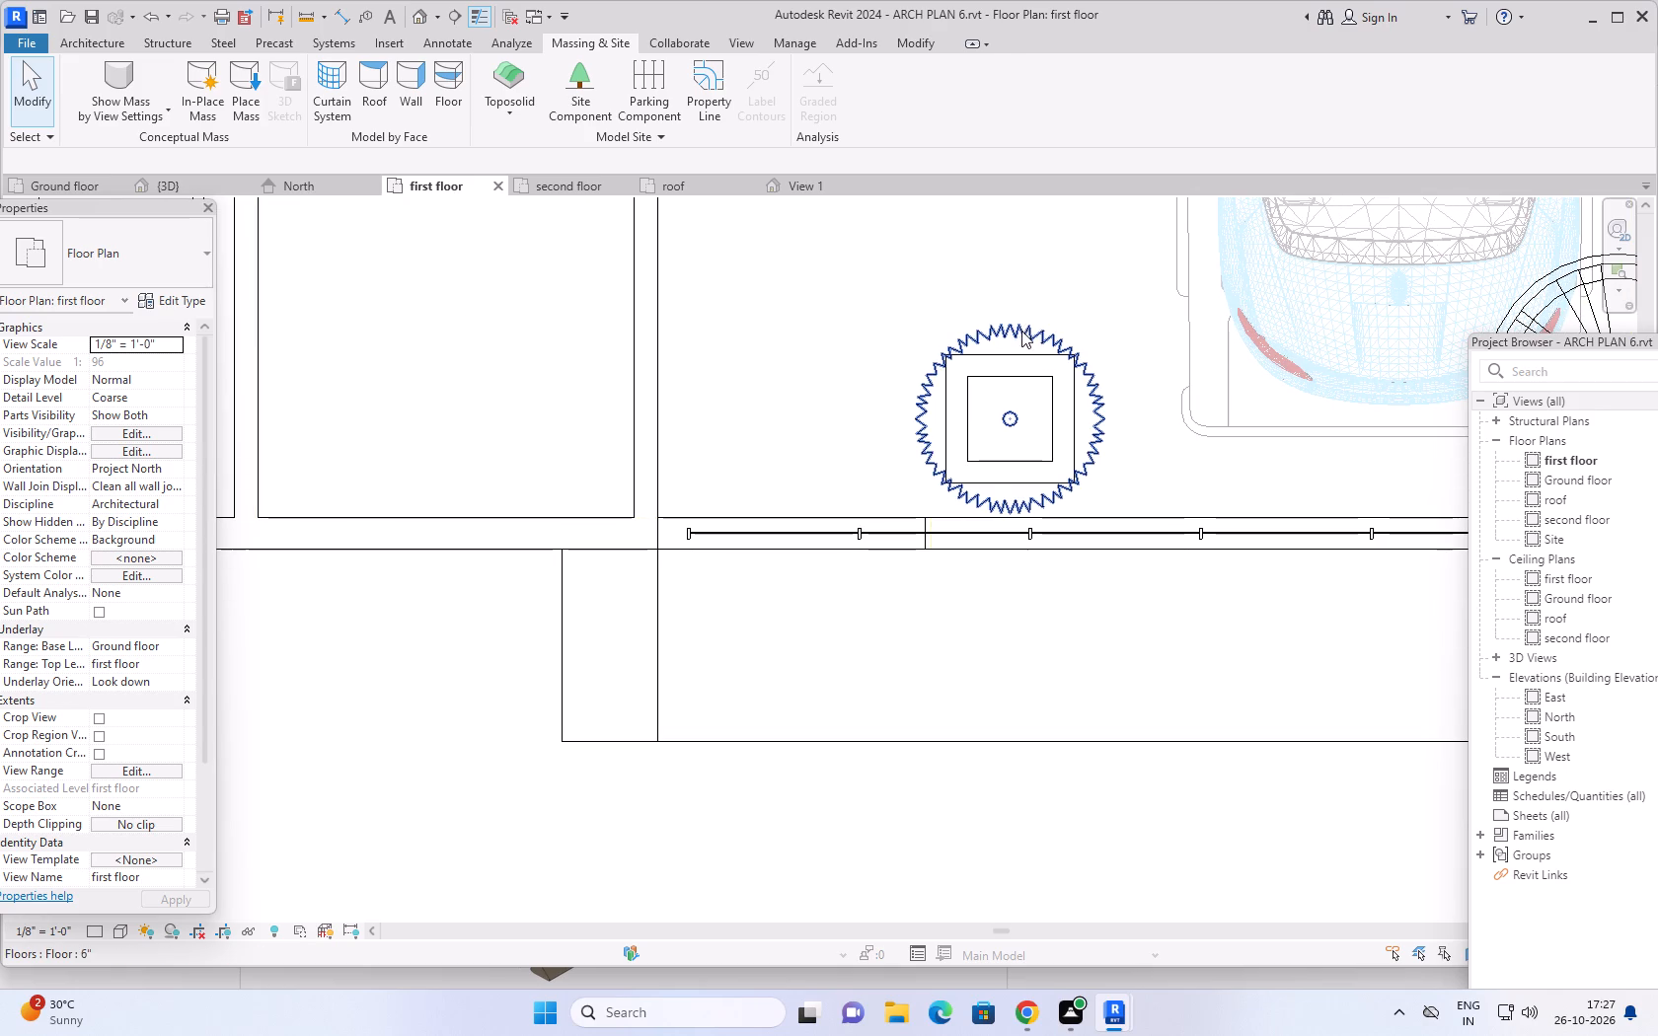
left_click(1023, 331, "ctrl")
left_click(1021, 374, "ctrl")
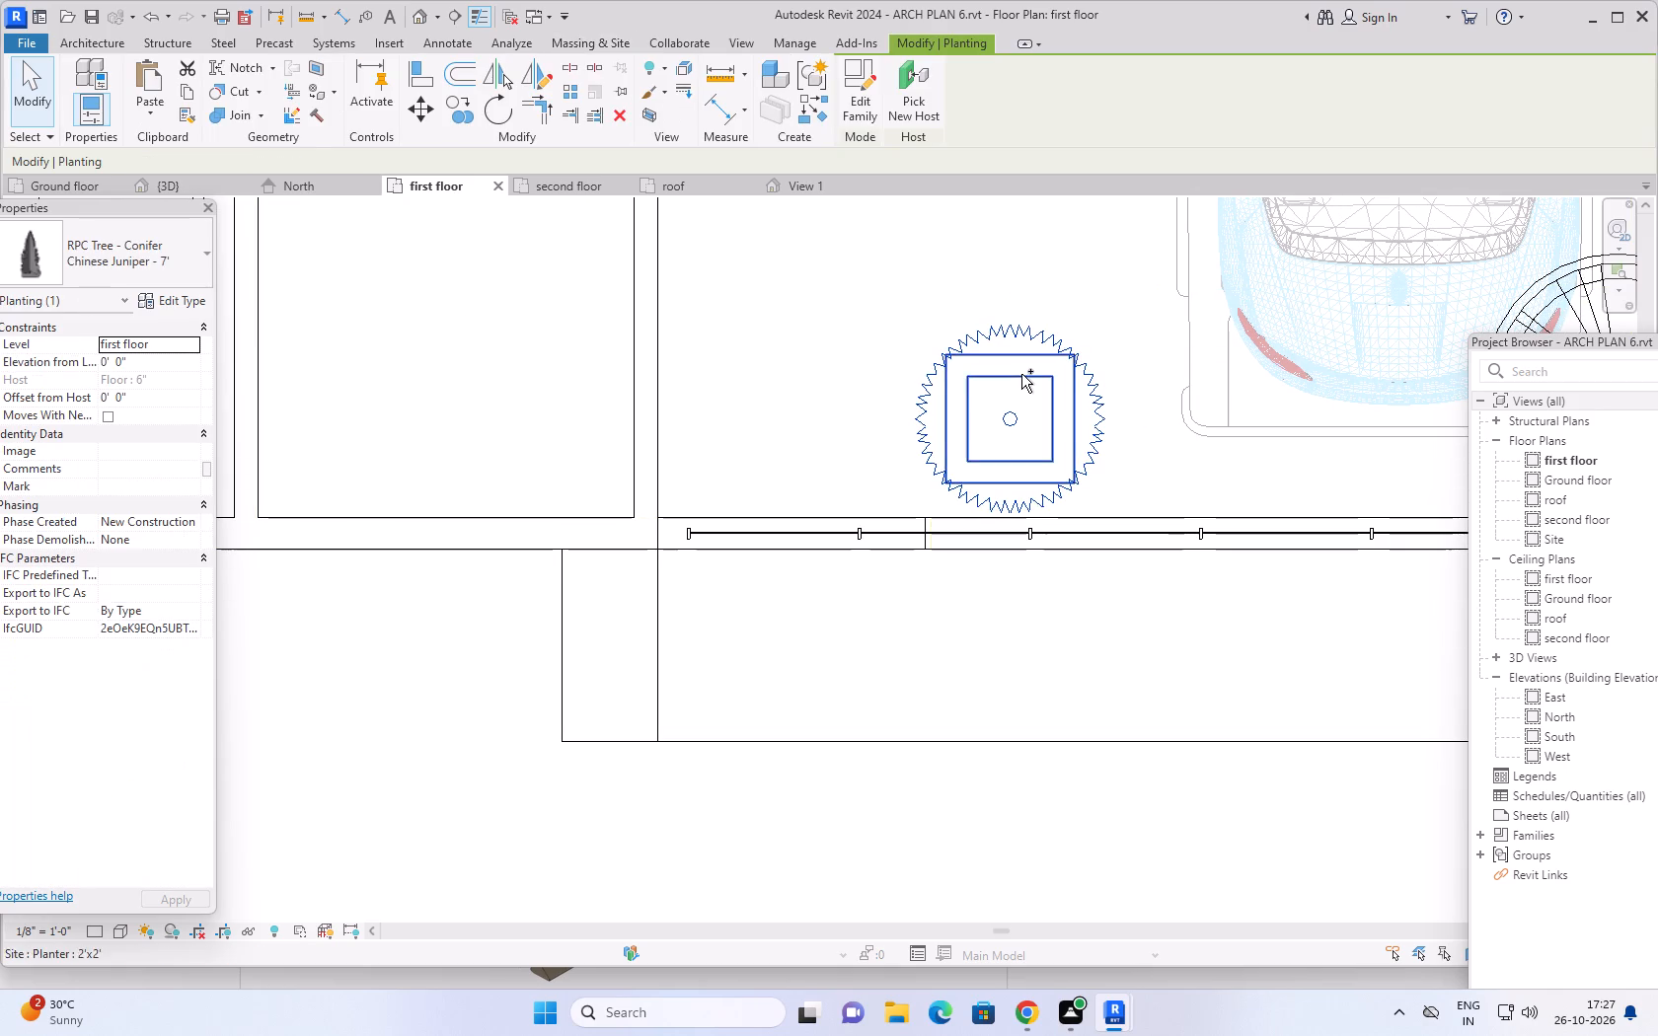
scroll(1066, 405, "down", 7)
middle_click_drag(1126, 434, 1012, 448)
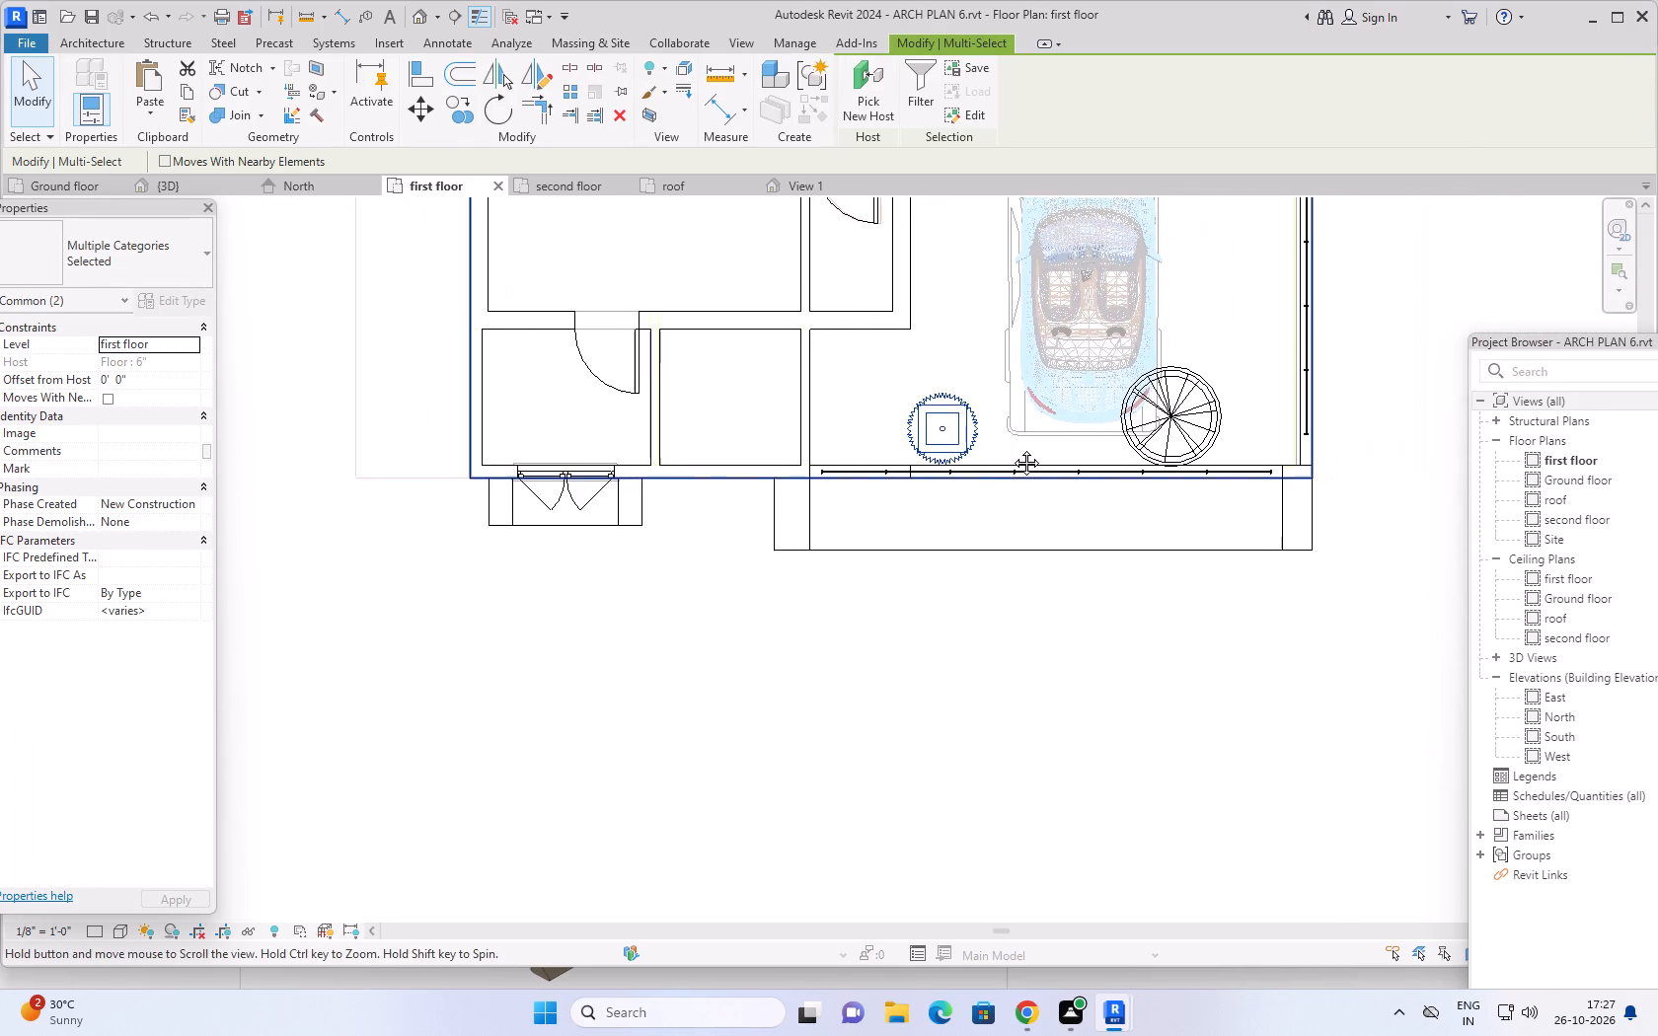
middle_click_drag(1012, 448, 1011, 448)
scroll(1139, 394, "up", 5)
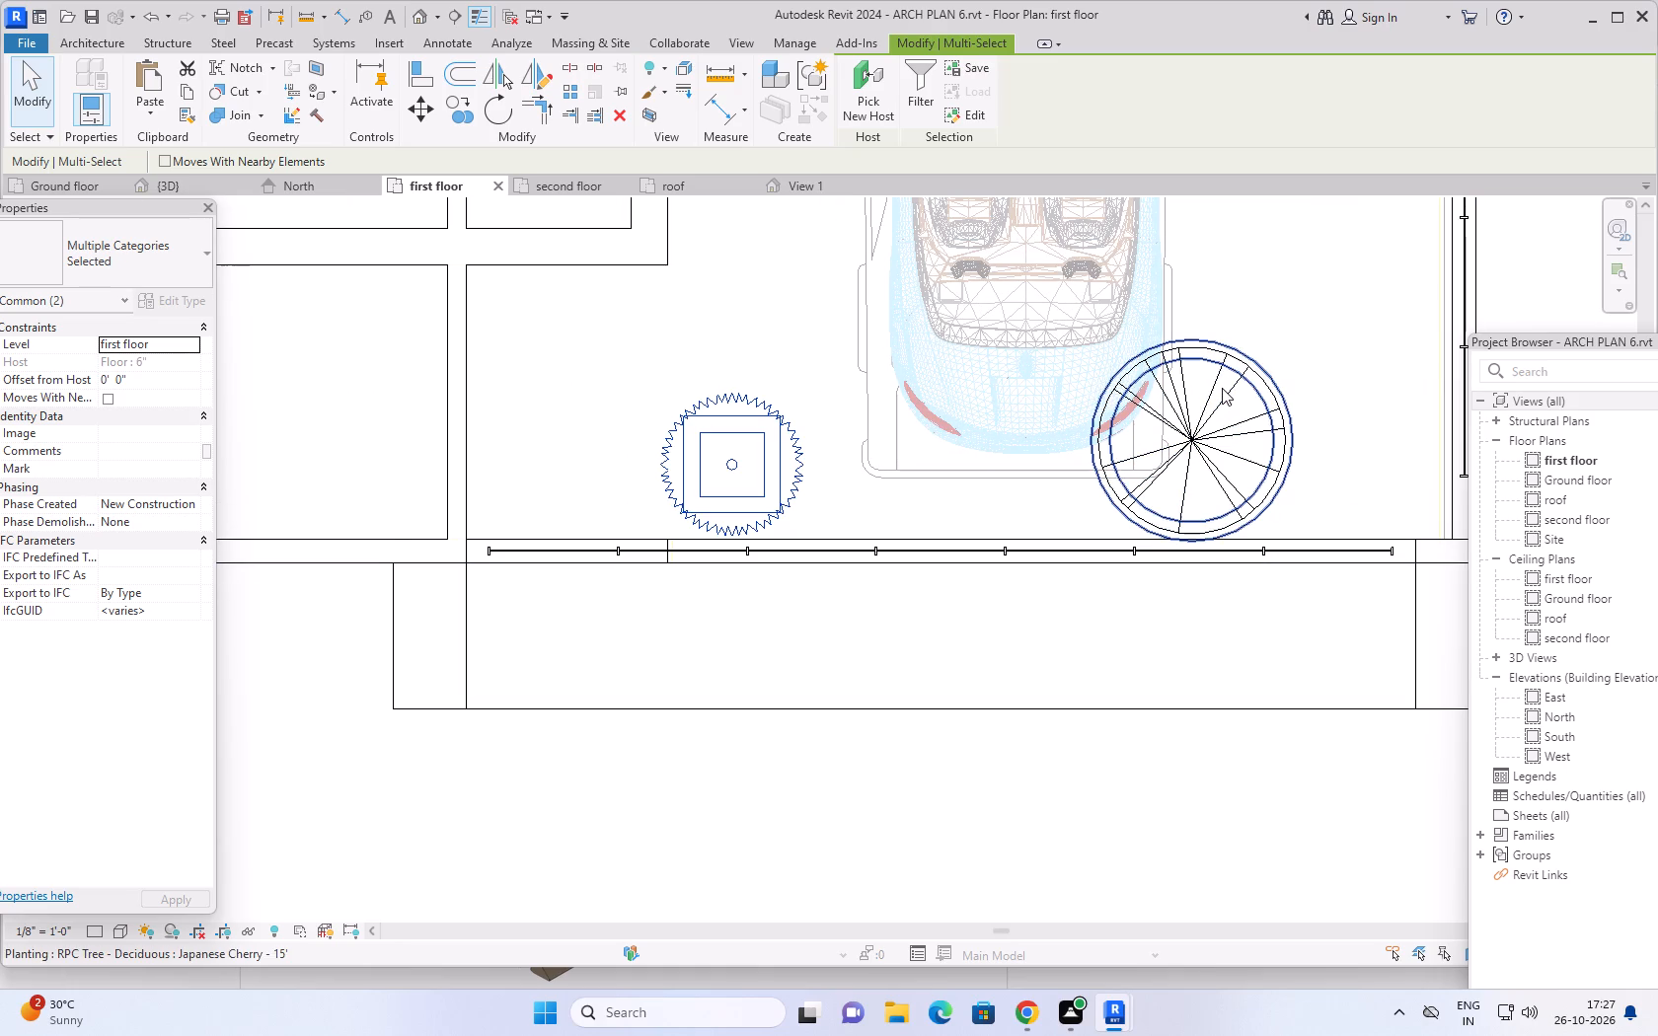
scroll(1222, 388, "up", 3)
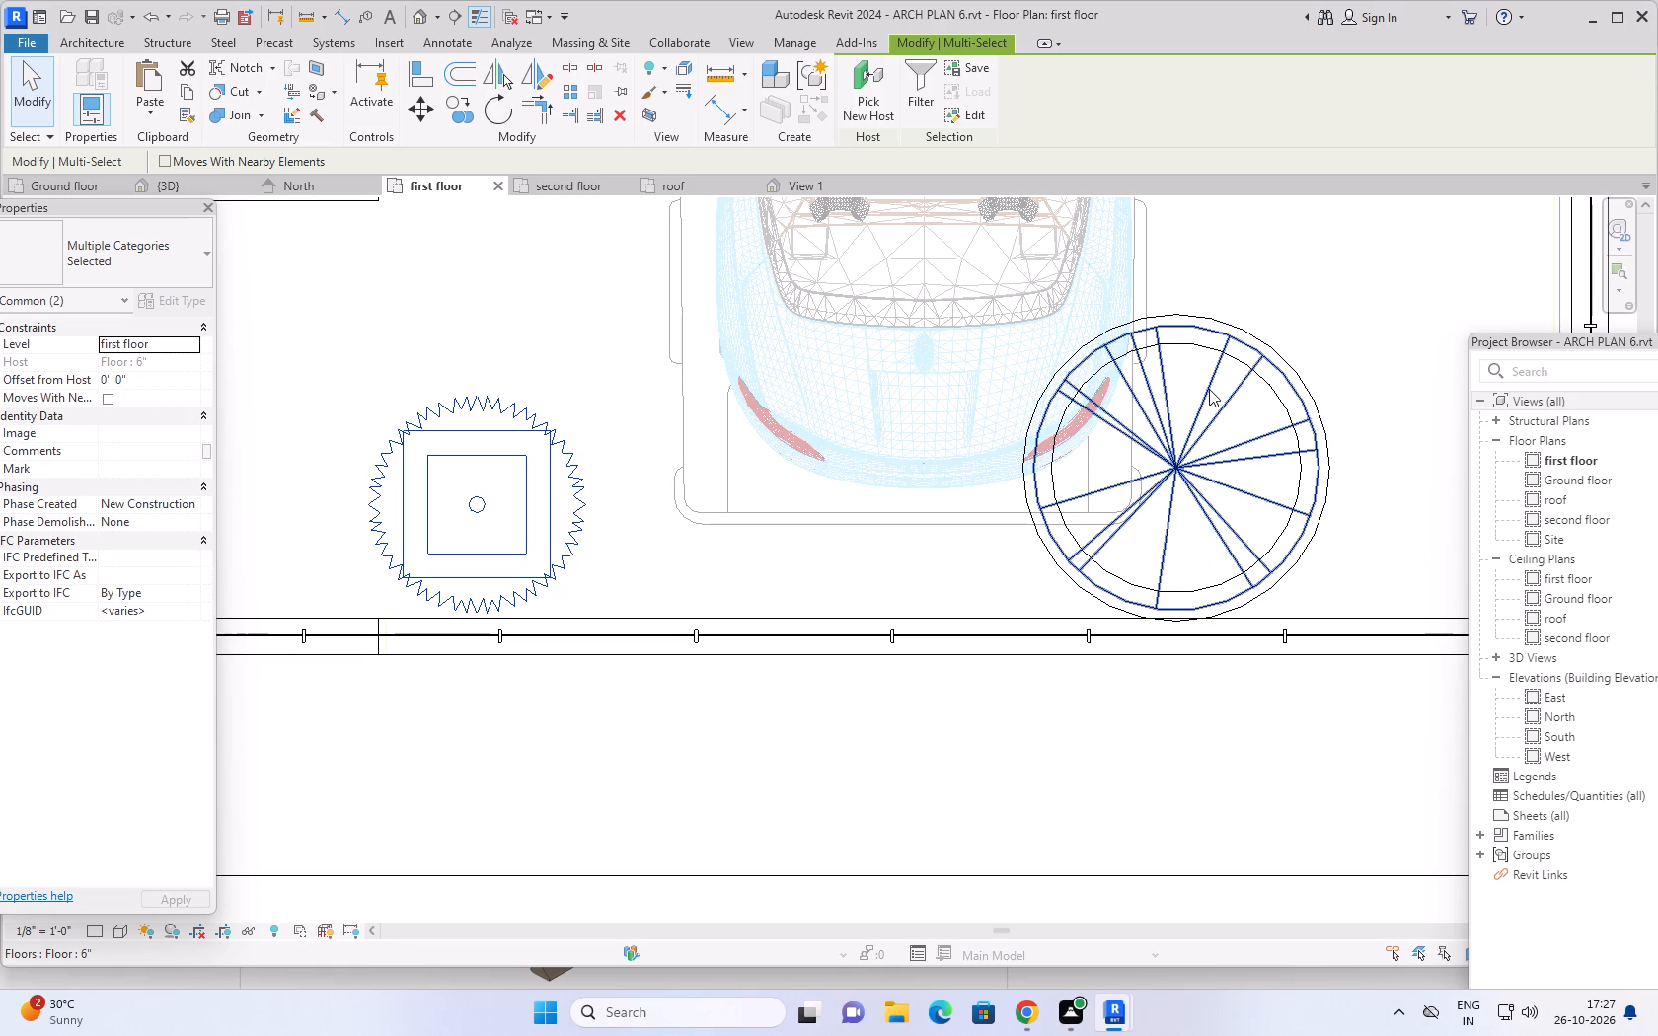
left_click(1200, 399, "ctrl")
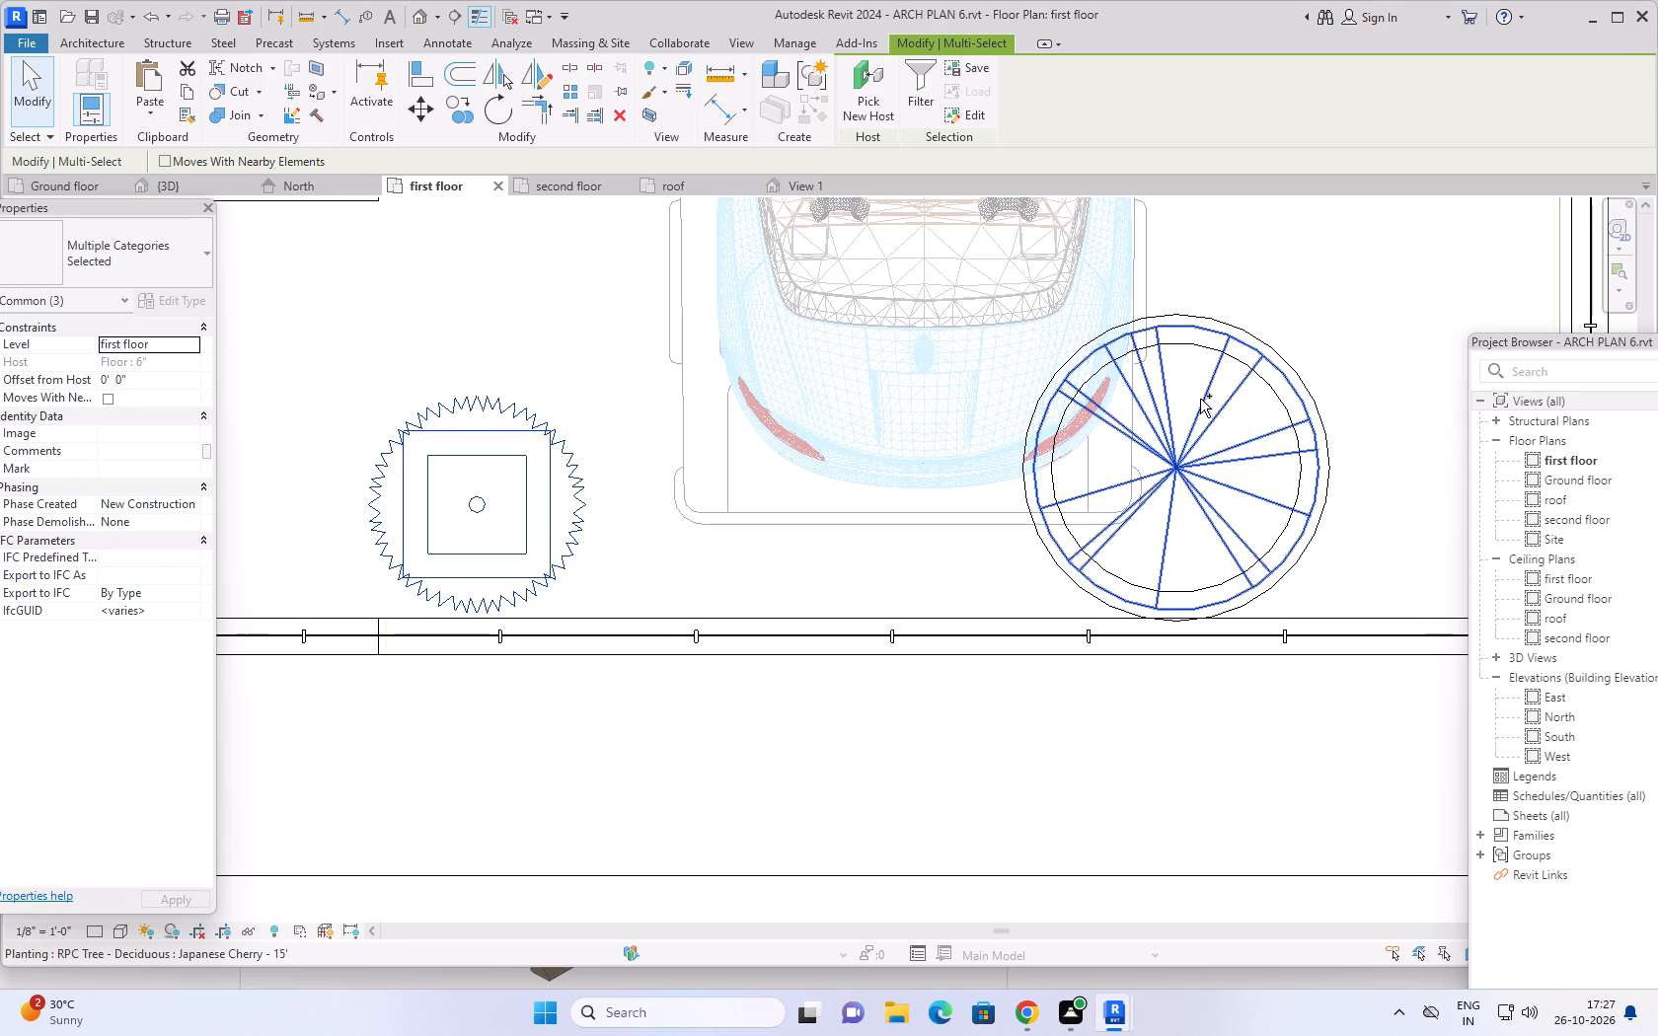
left_click(1261, 333, "ctrl")
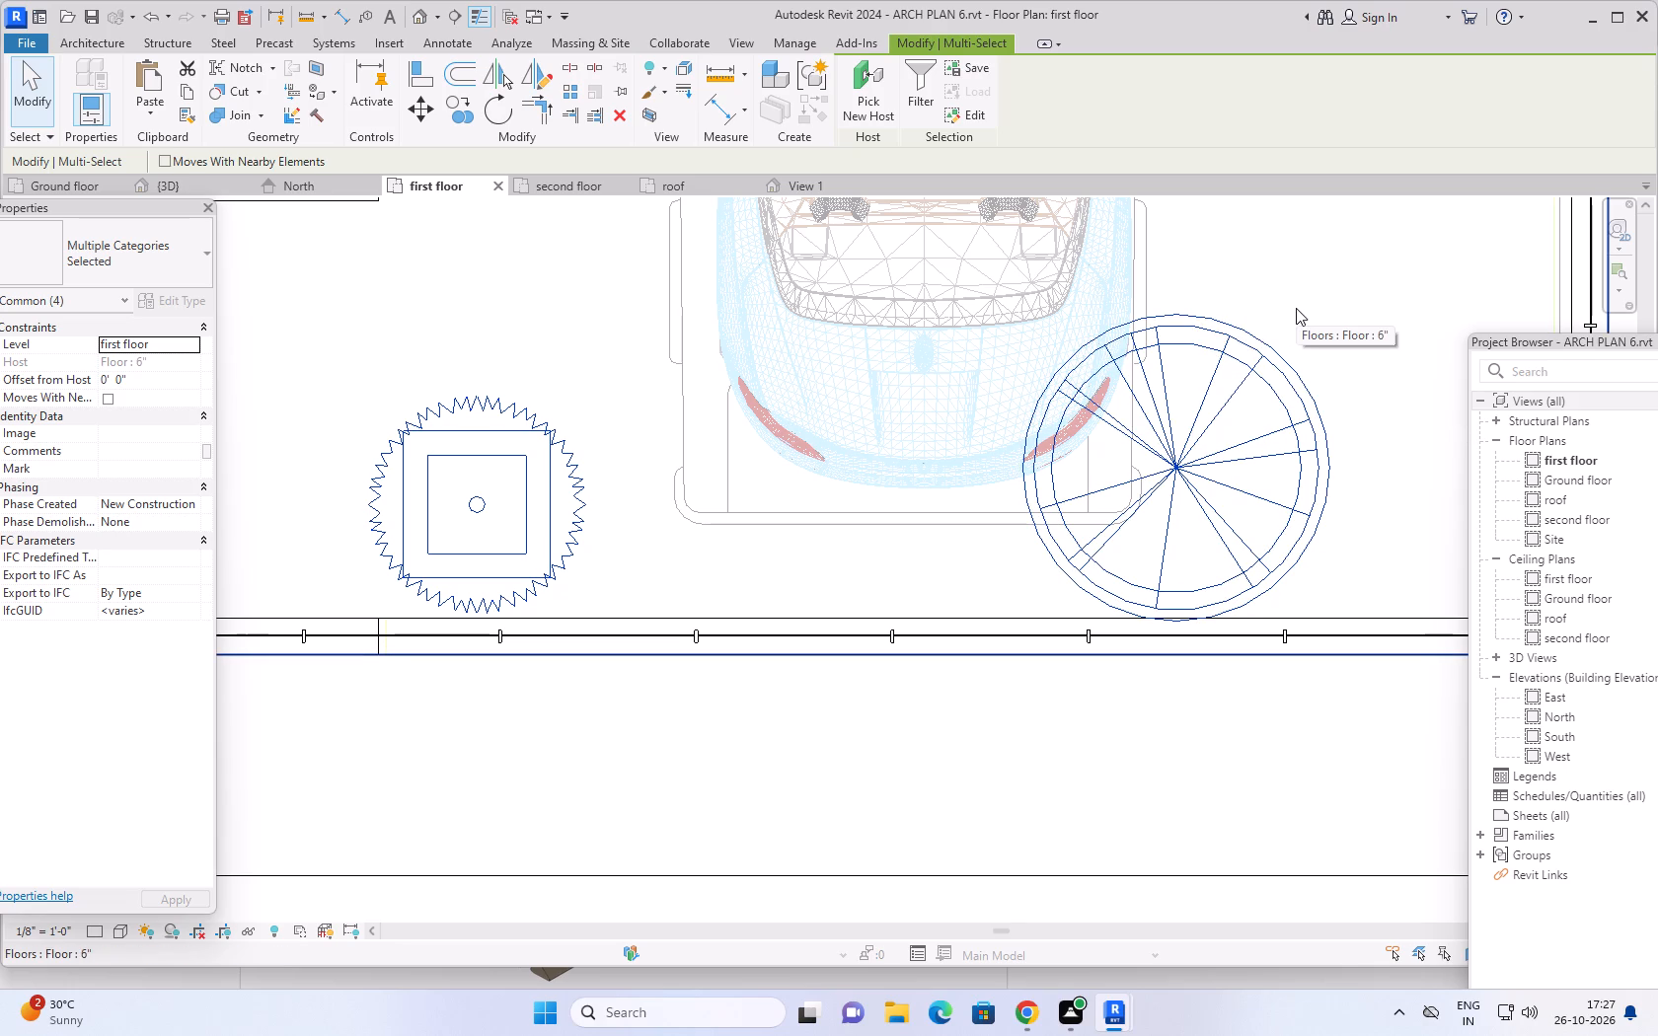
scroll(1298, 308, "down", 4)
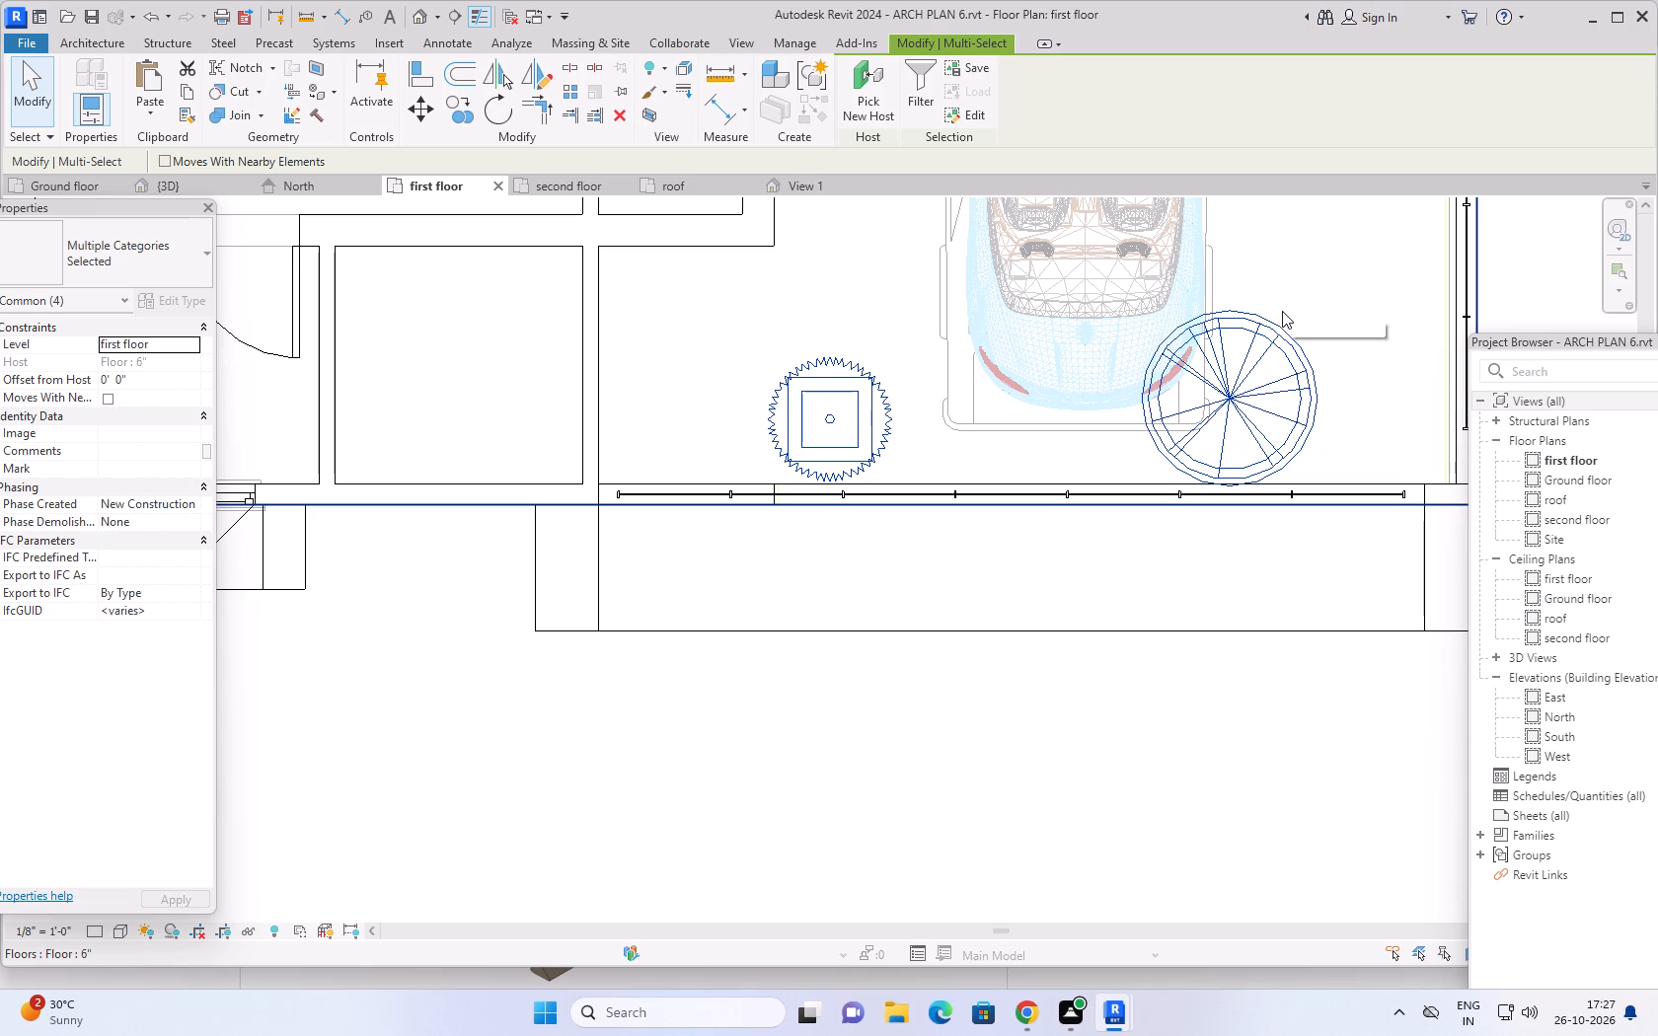
left_click(191, 88)
left_click(158, 114)
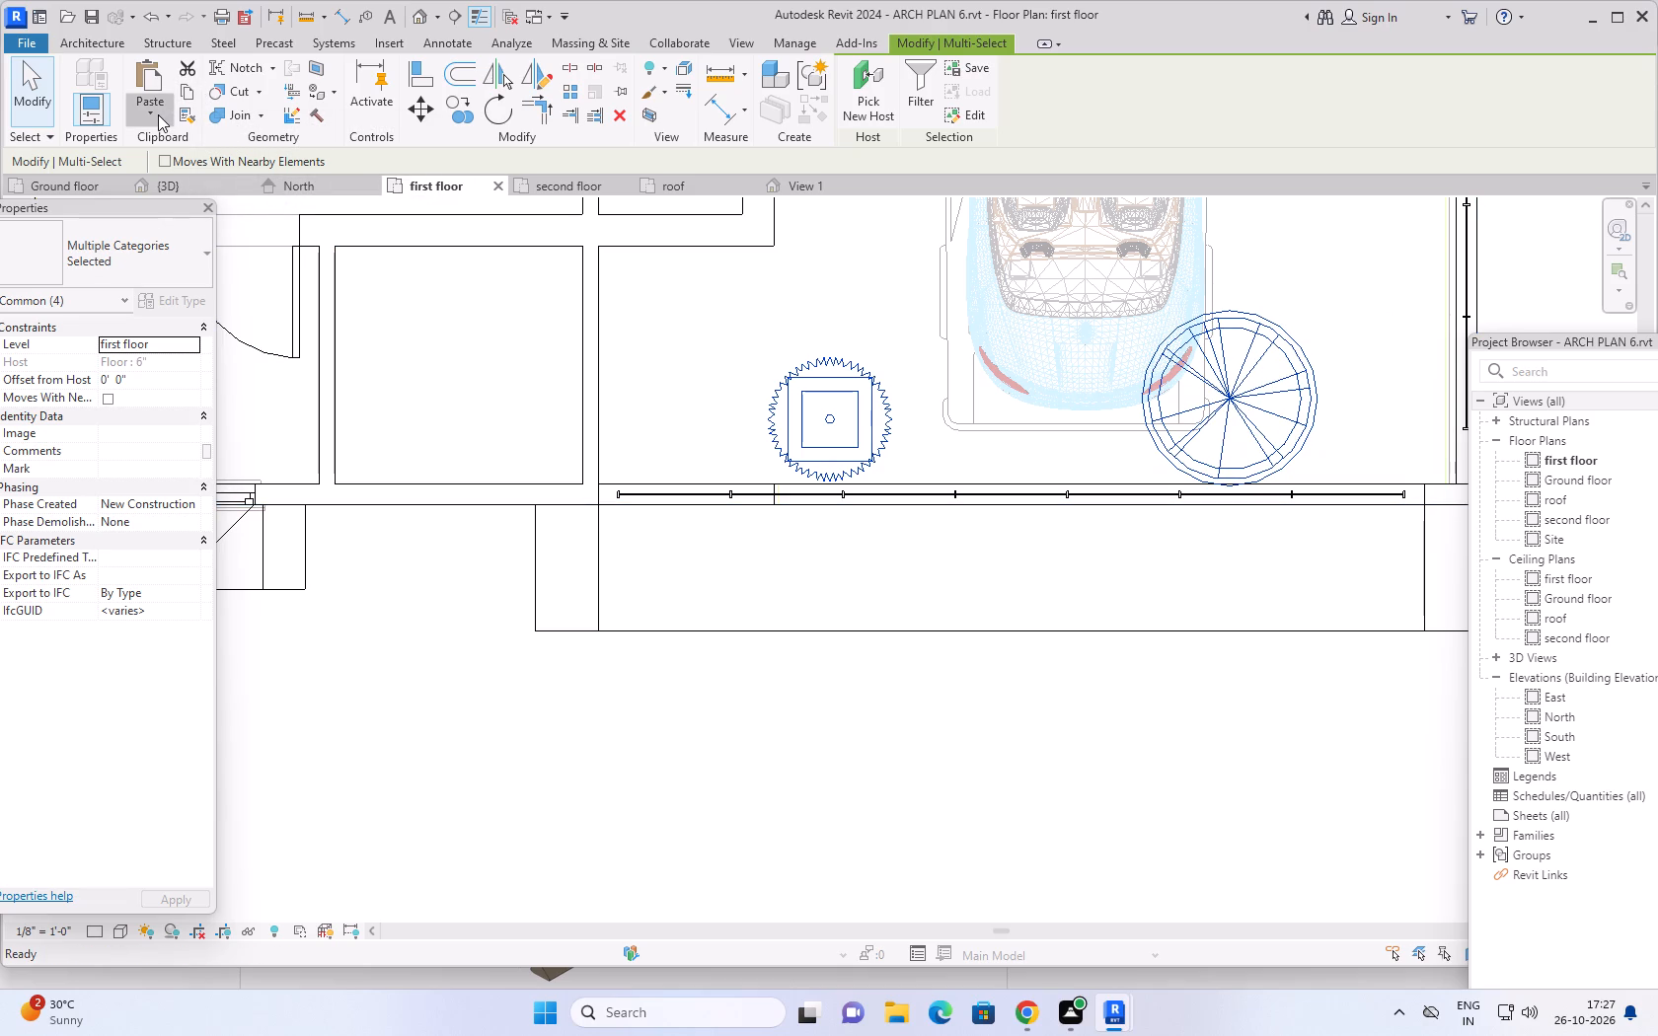
left_click(221, 177)
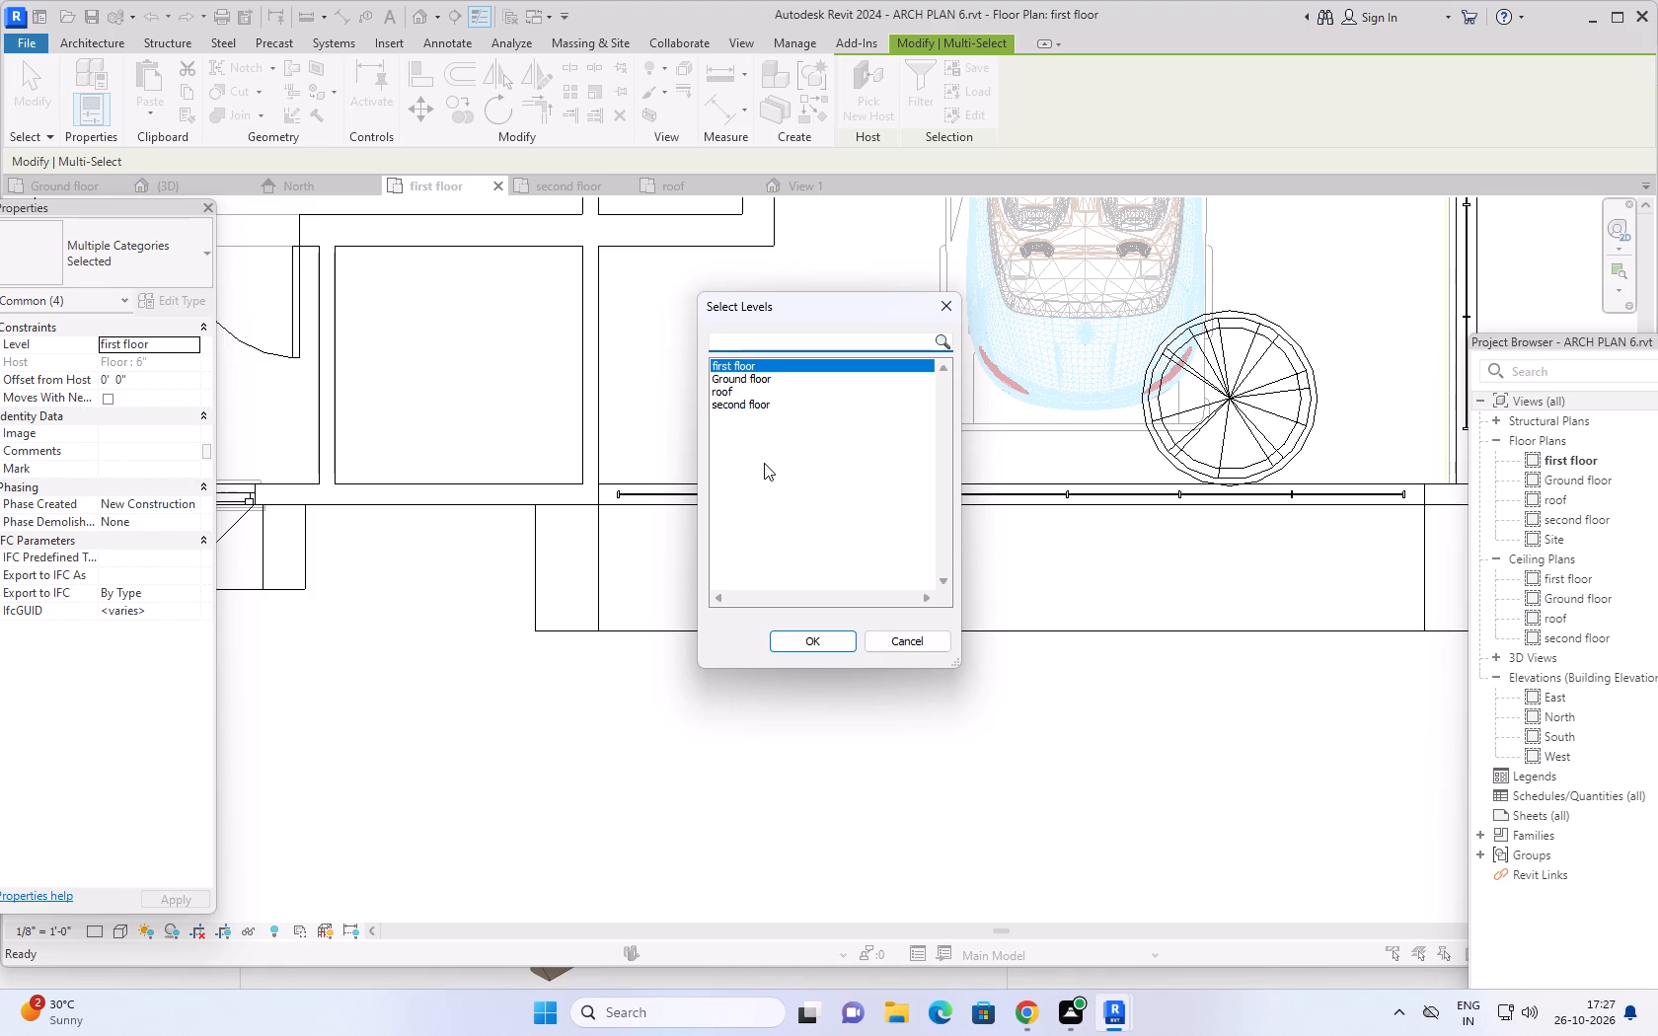
left_click(762, 404)
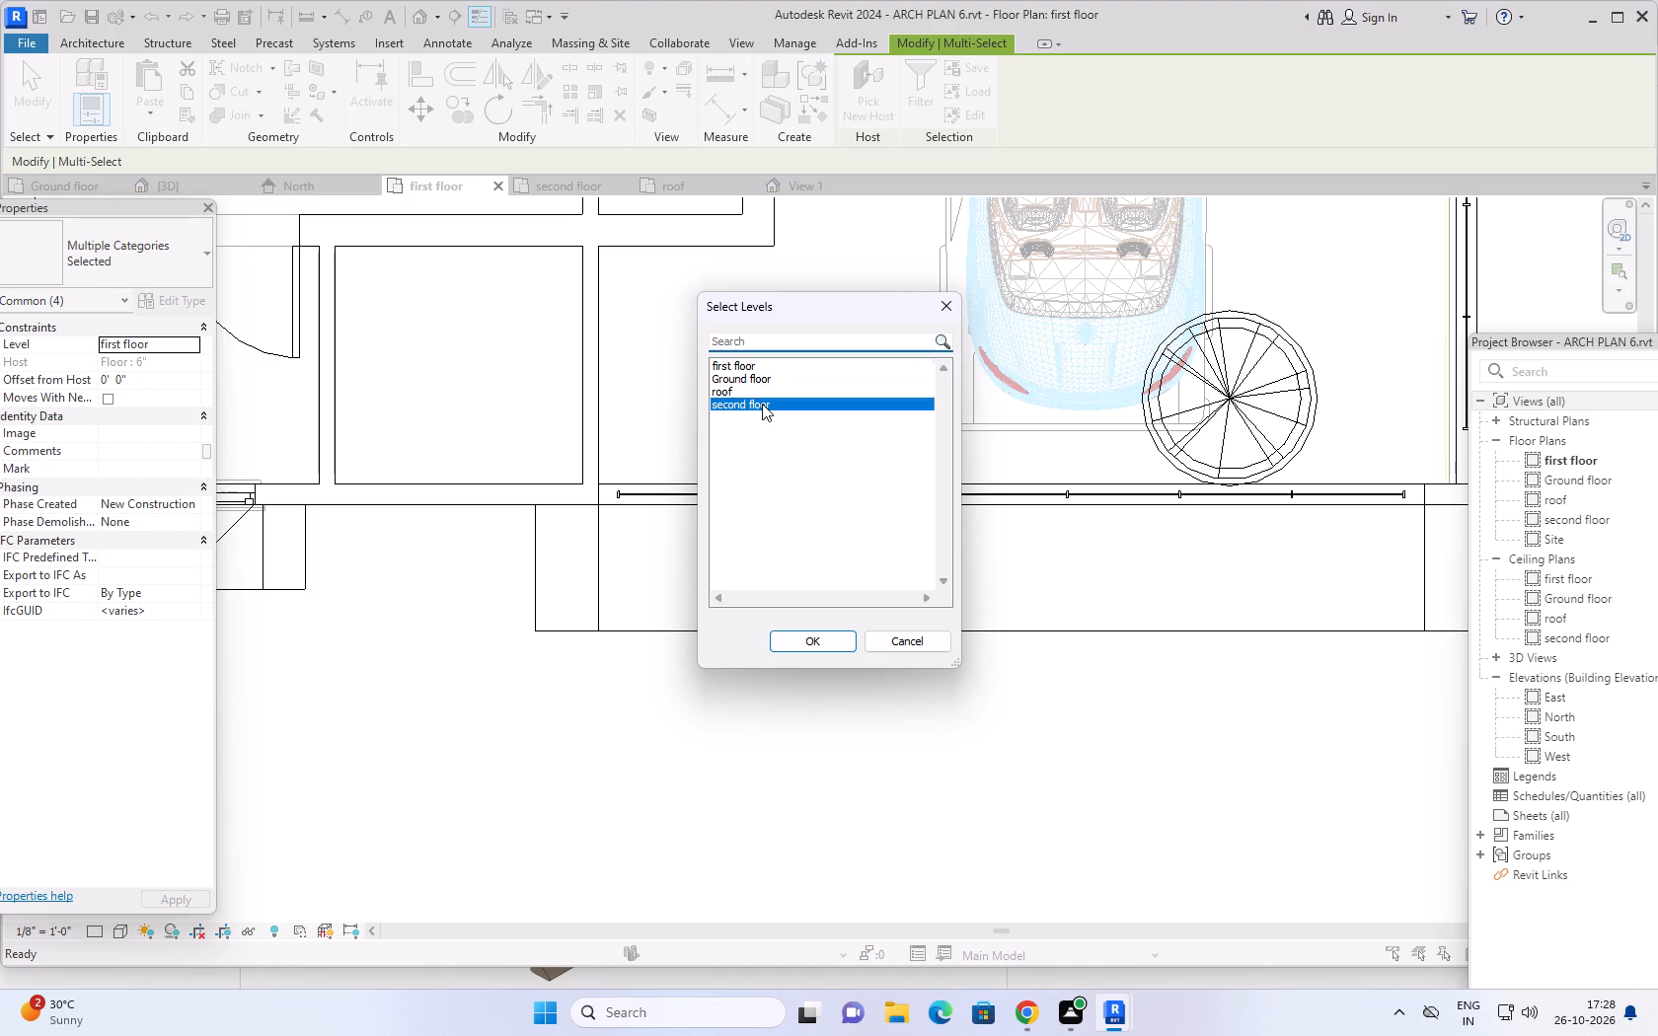
left_click(829, 639)
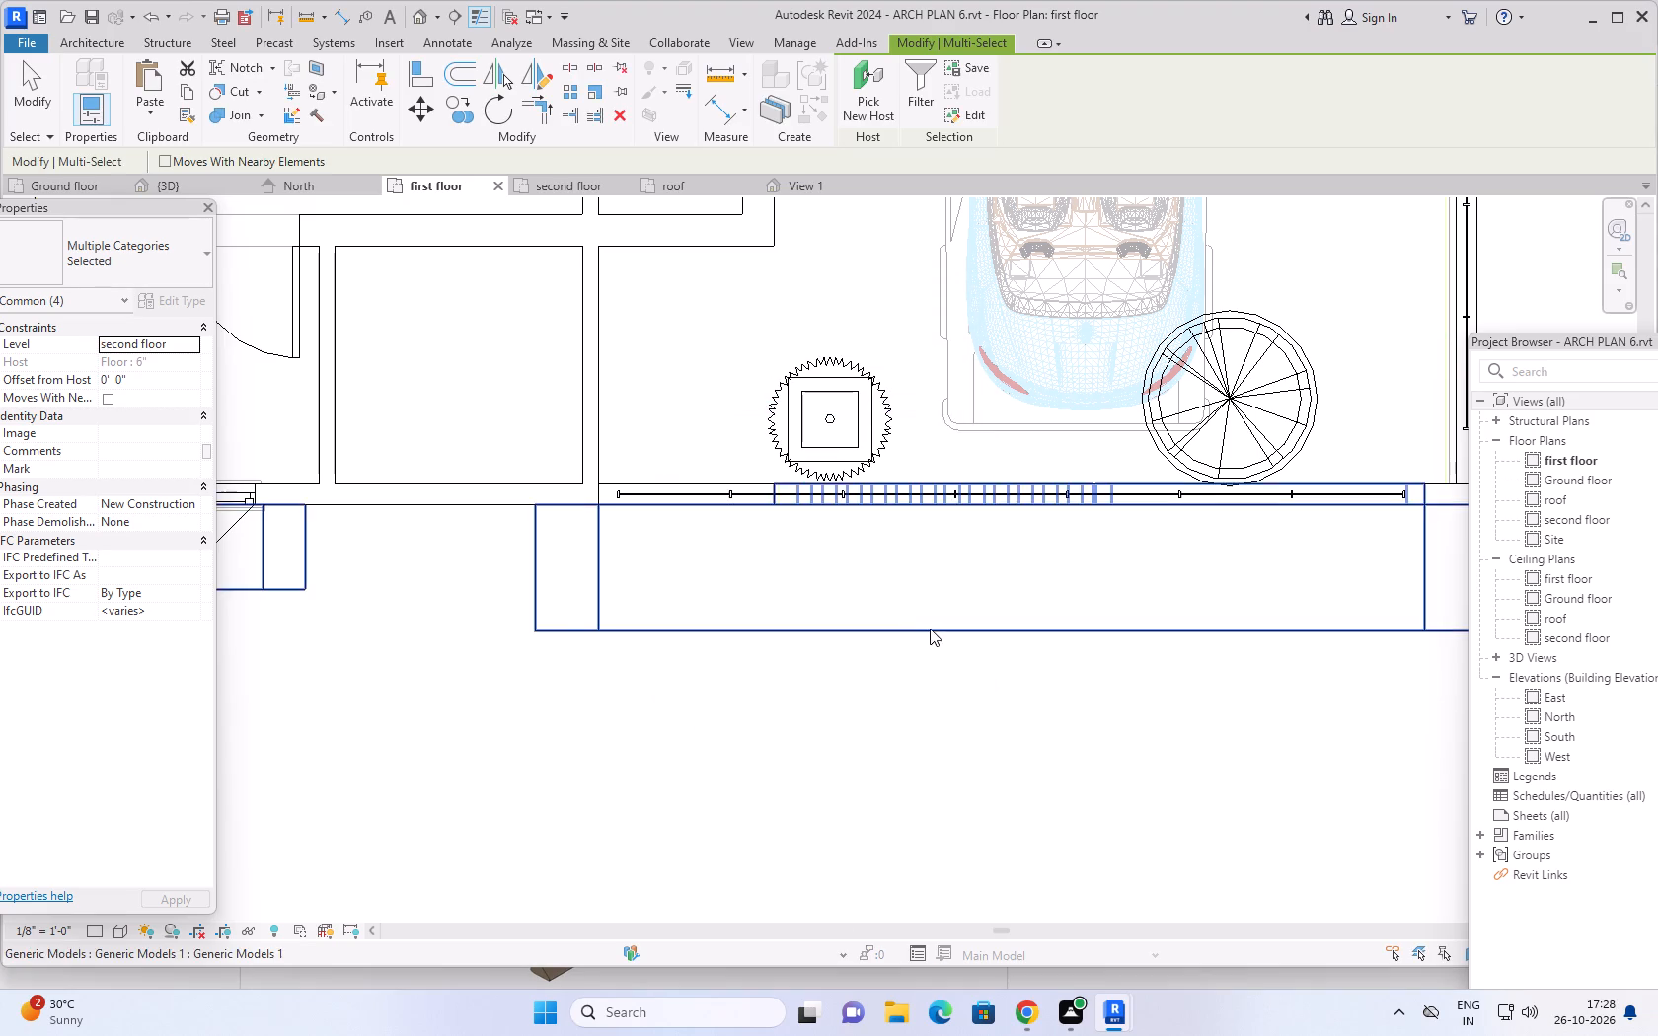
Show the house in the 3D view and deselect the pasted potted trees on the second floor.
scroll(934, 641, "down", 6)
middle_click_drag(973, 736, 942, 702)
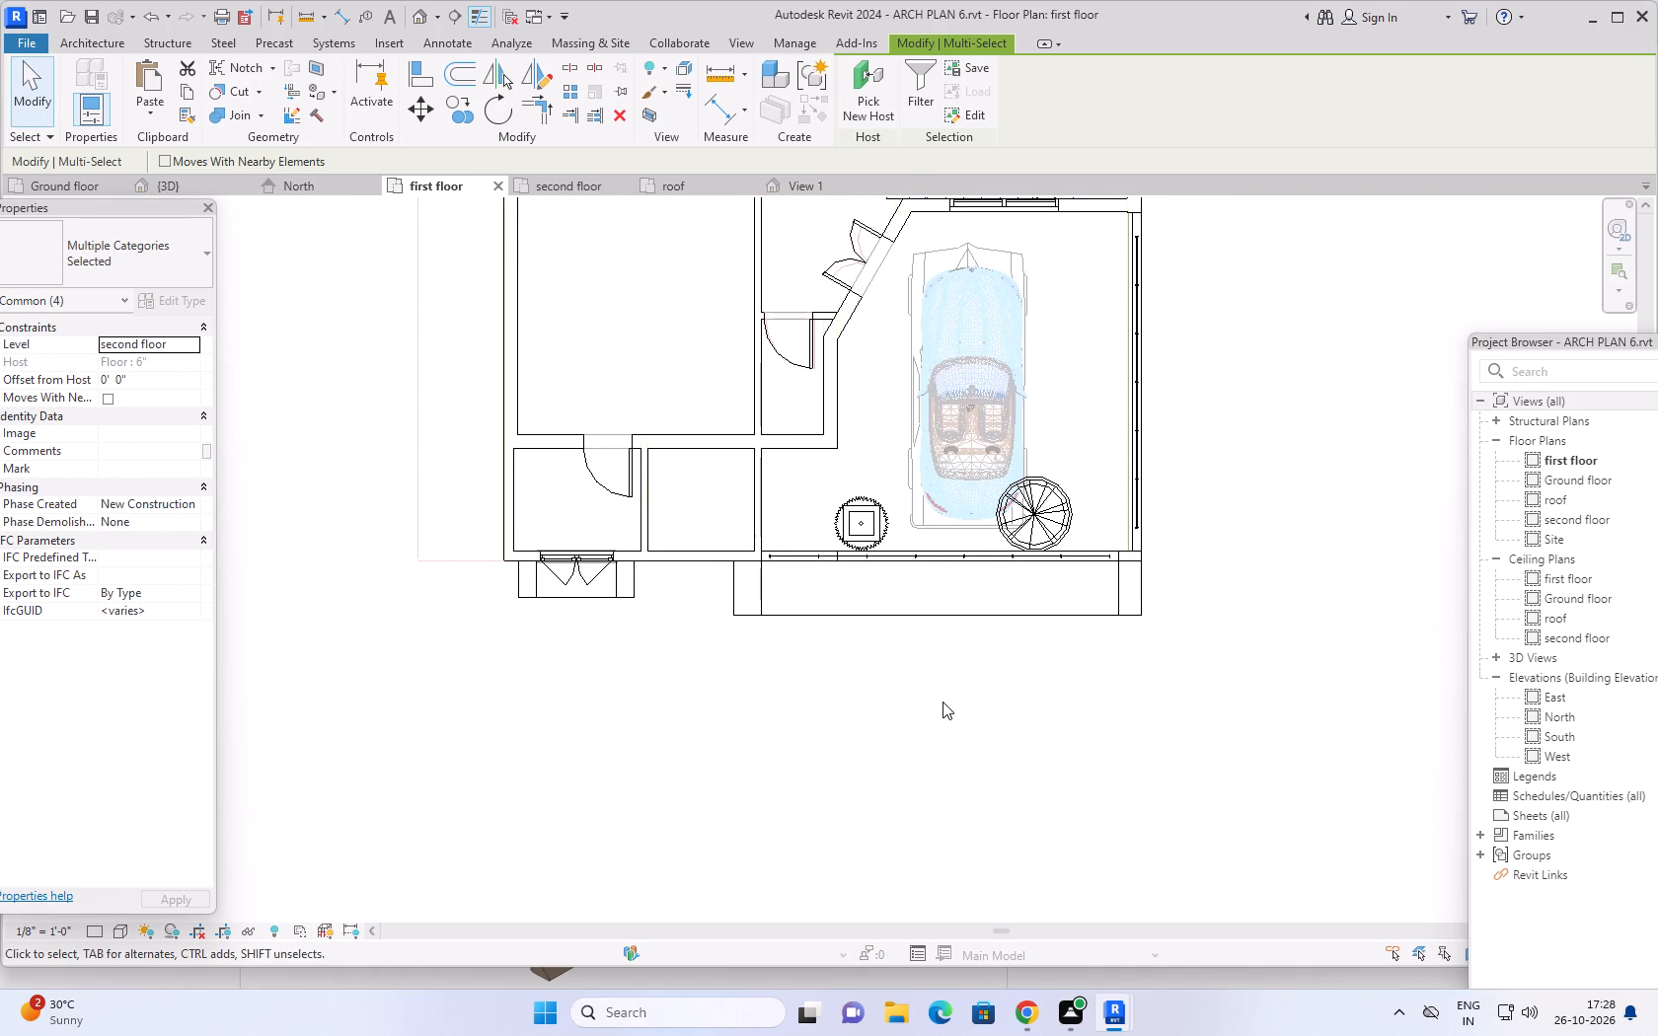
scroll(942, 702, "down", 3)
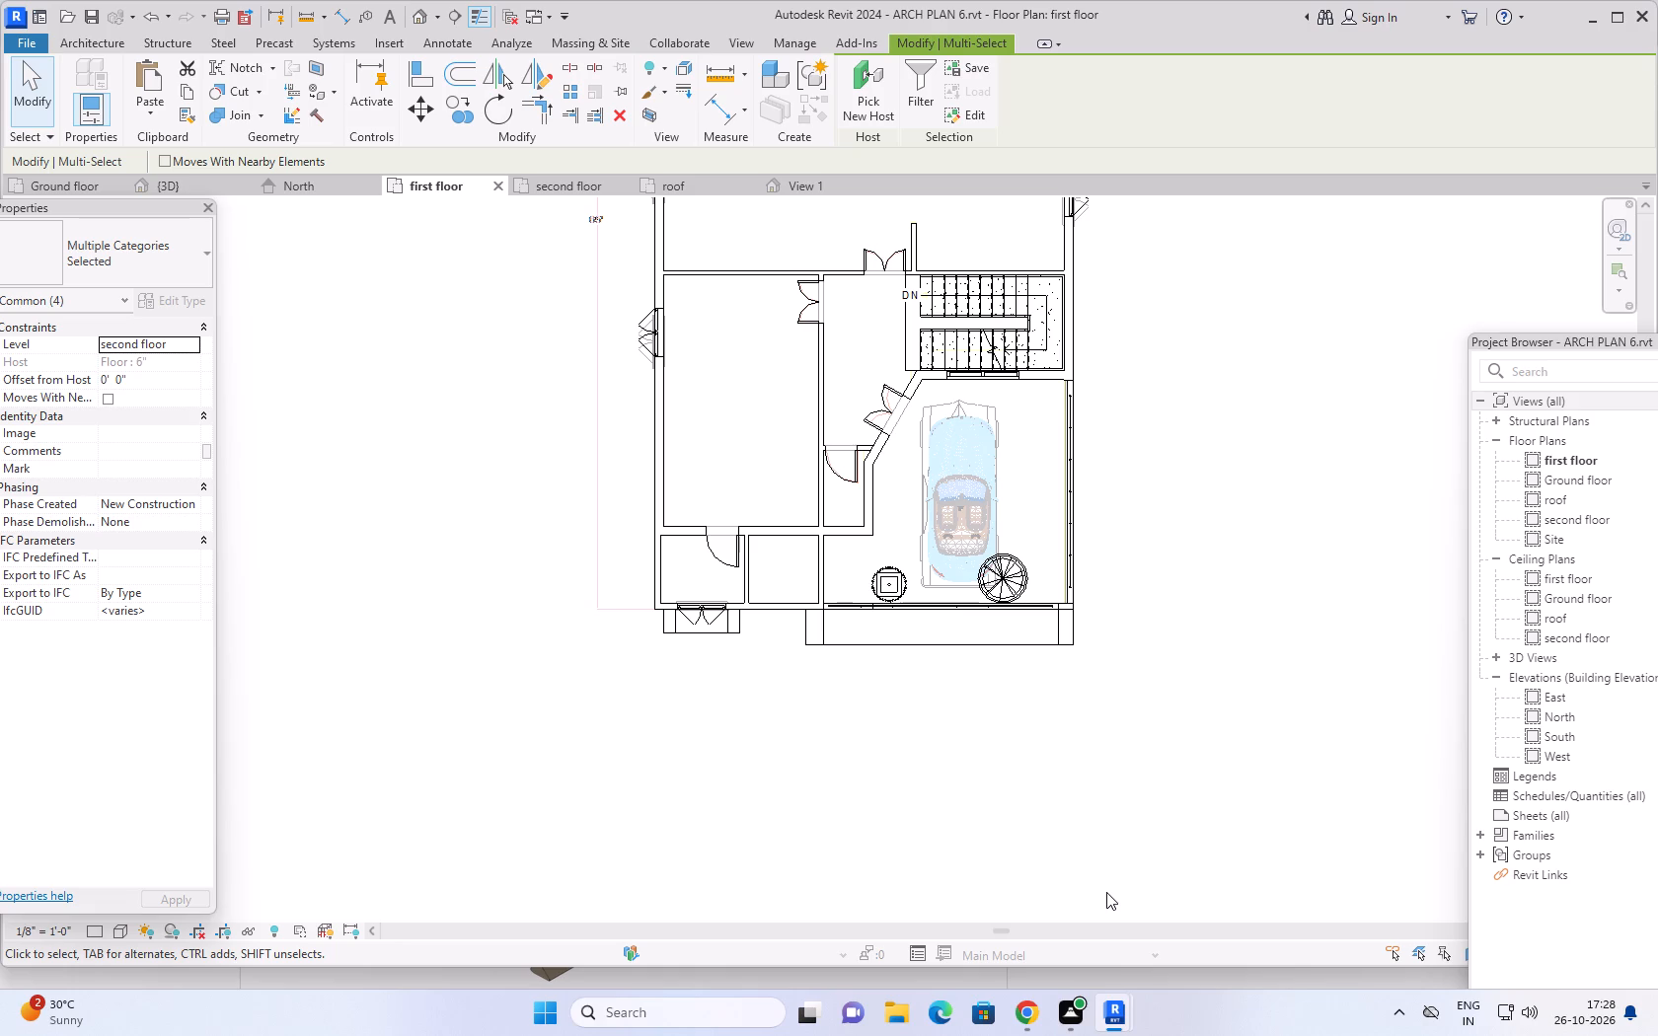
middle_click_drag(1080, 775, 1102, 778)
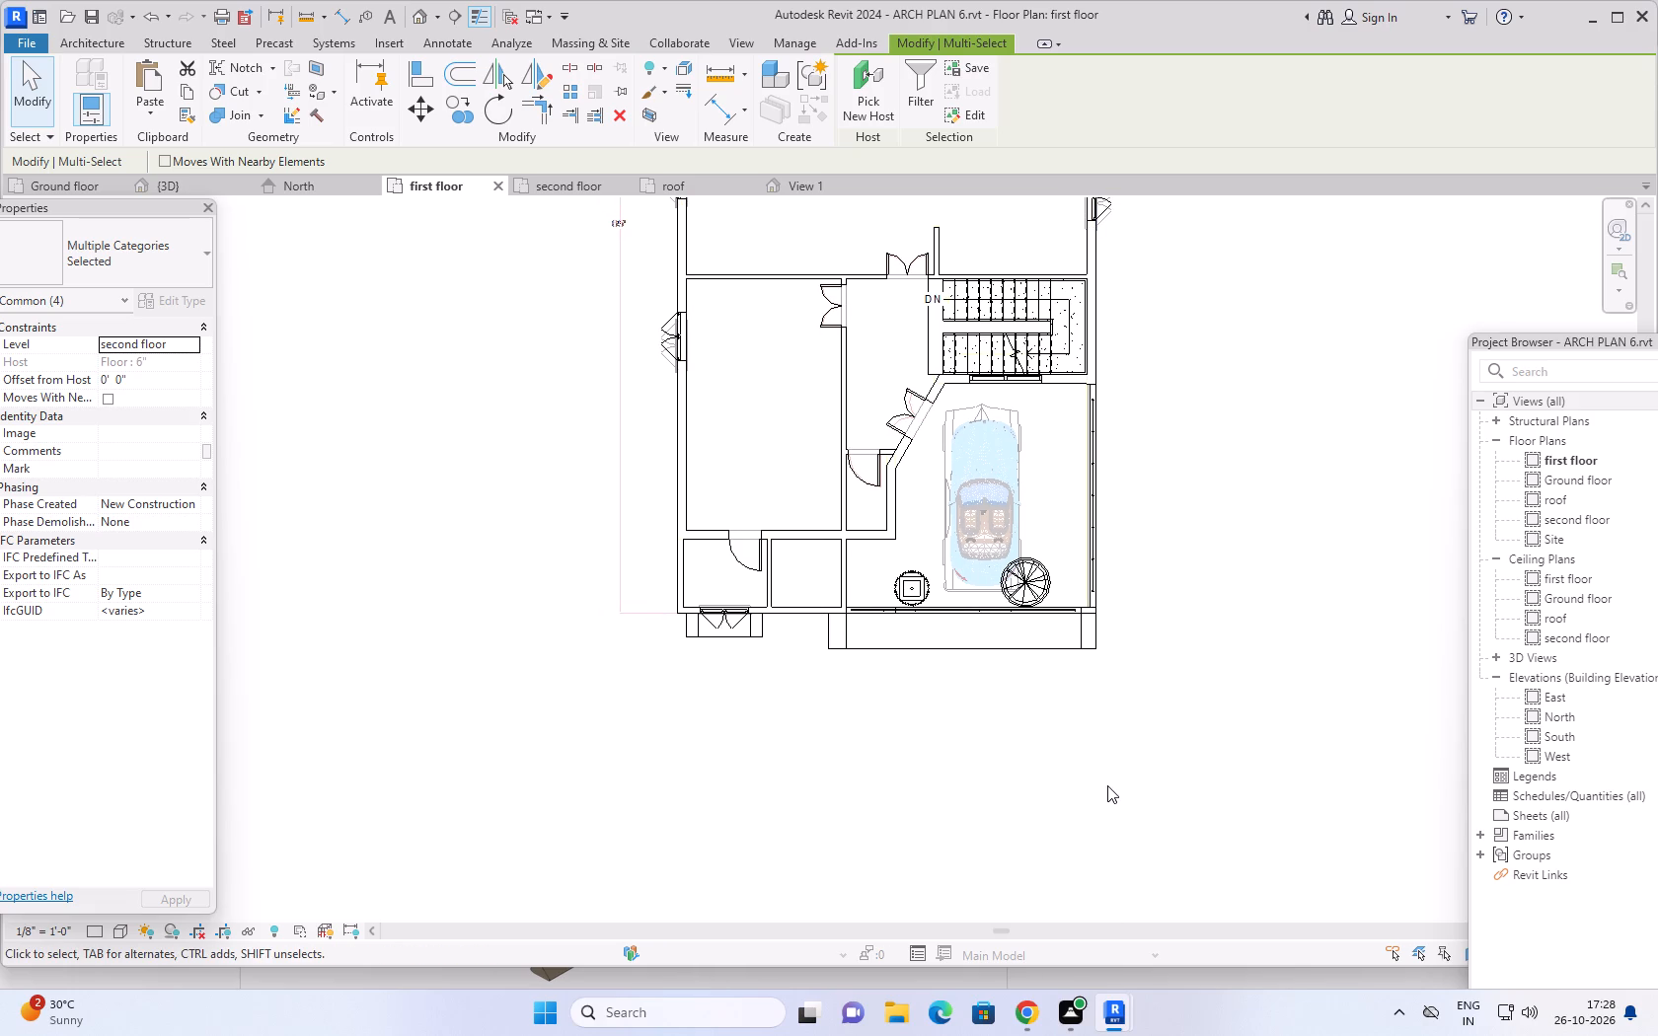
scroll(1042, 787, "down", 2)
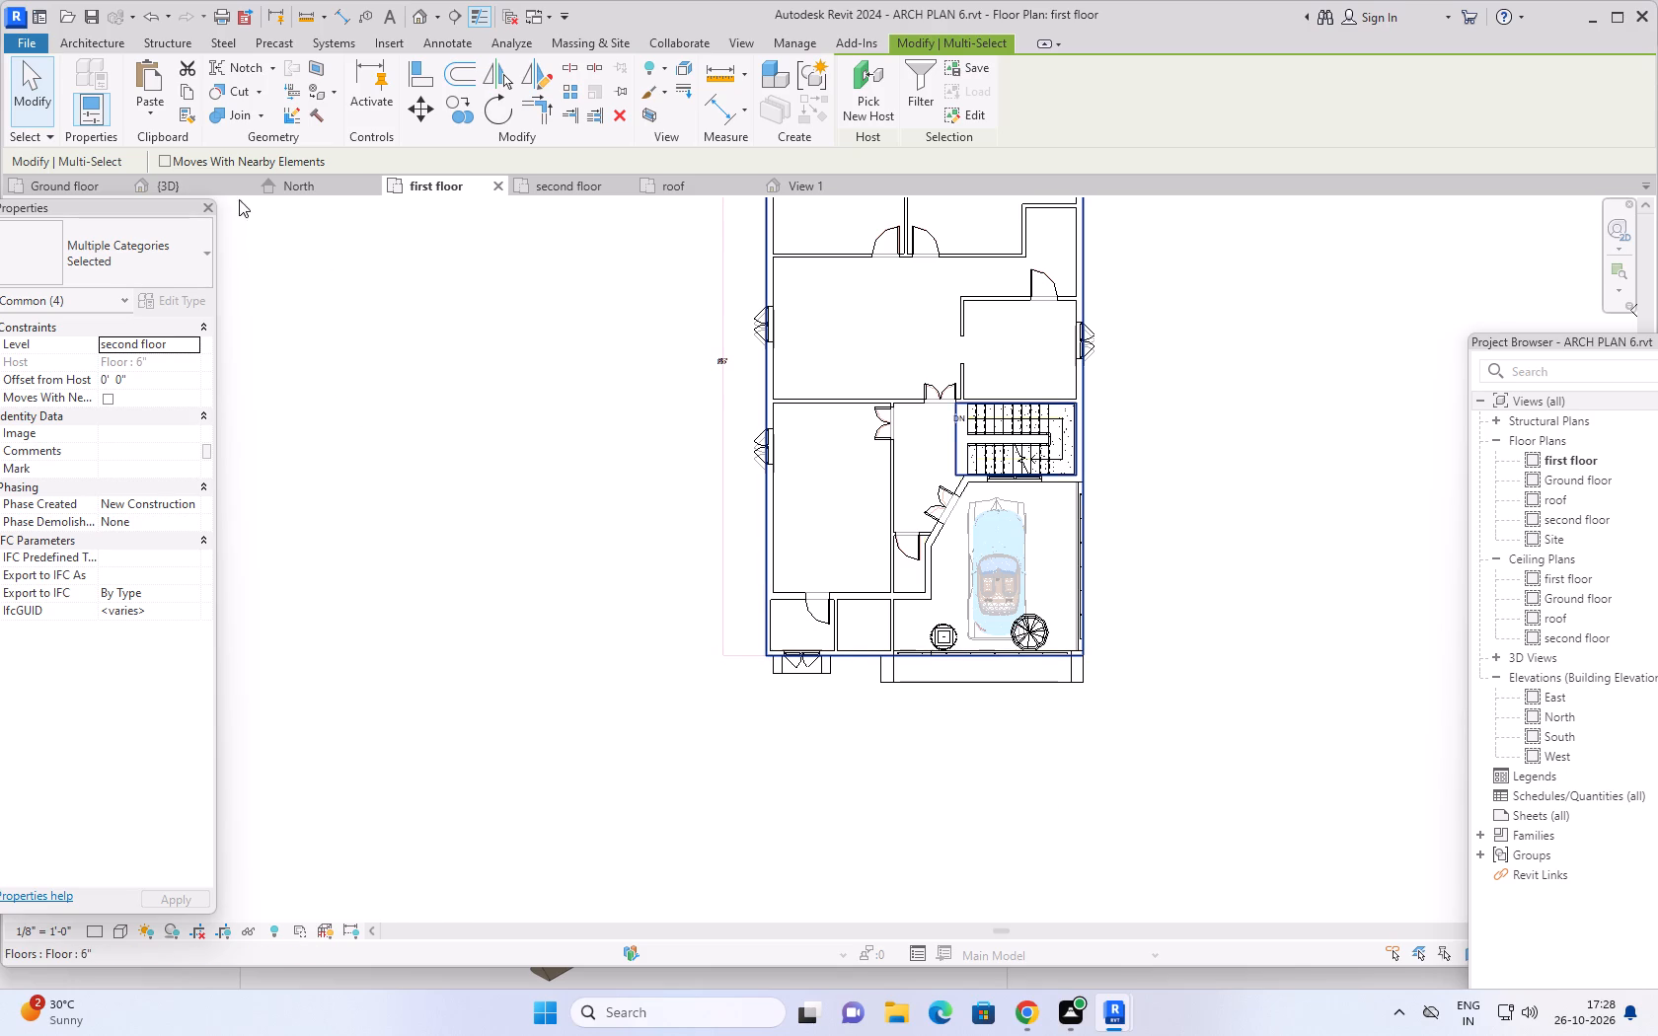
left_click(186, 181)
scroll(942, 668, "down", 1)
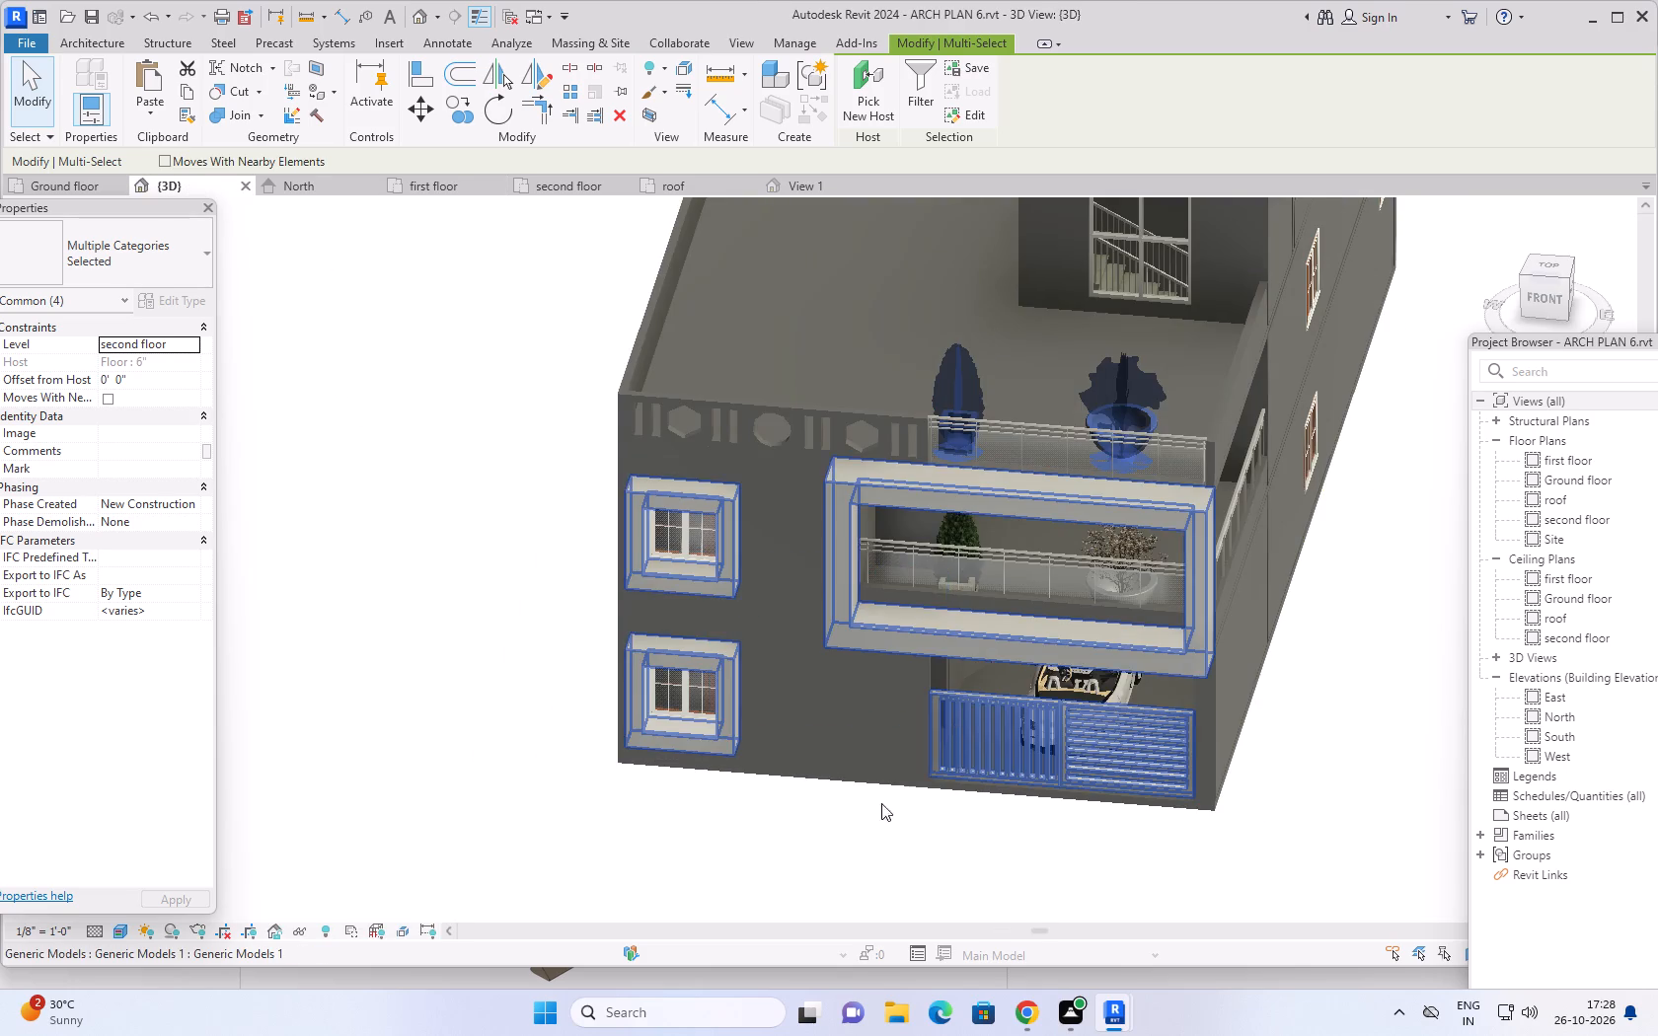
key("Escape")
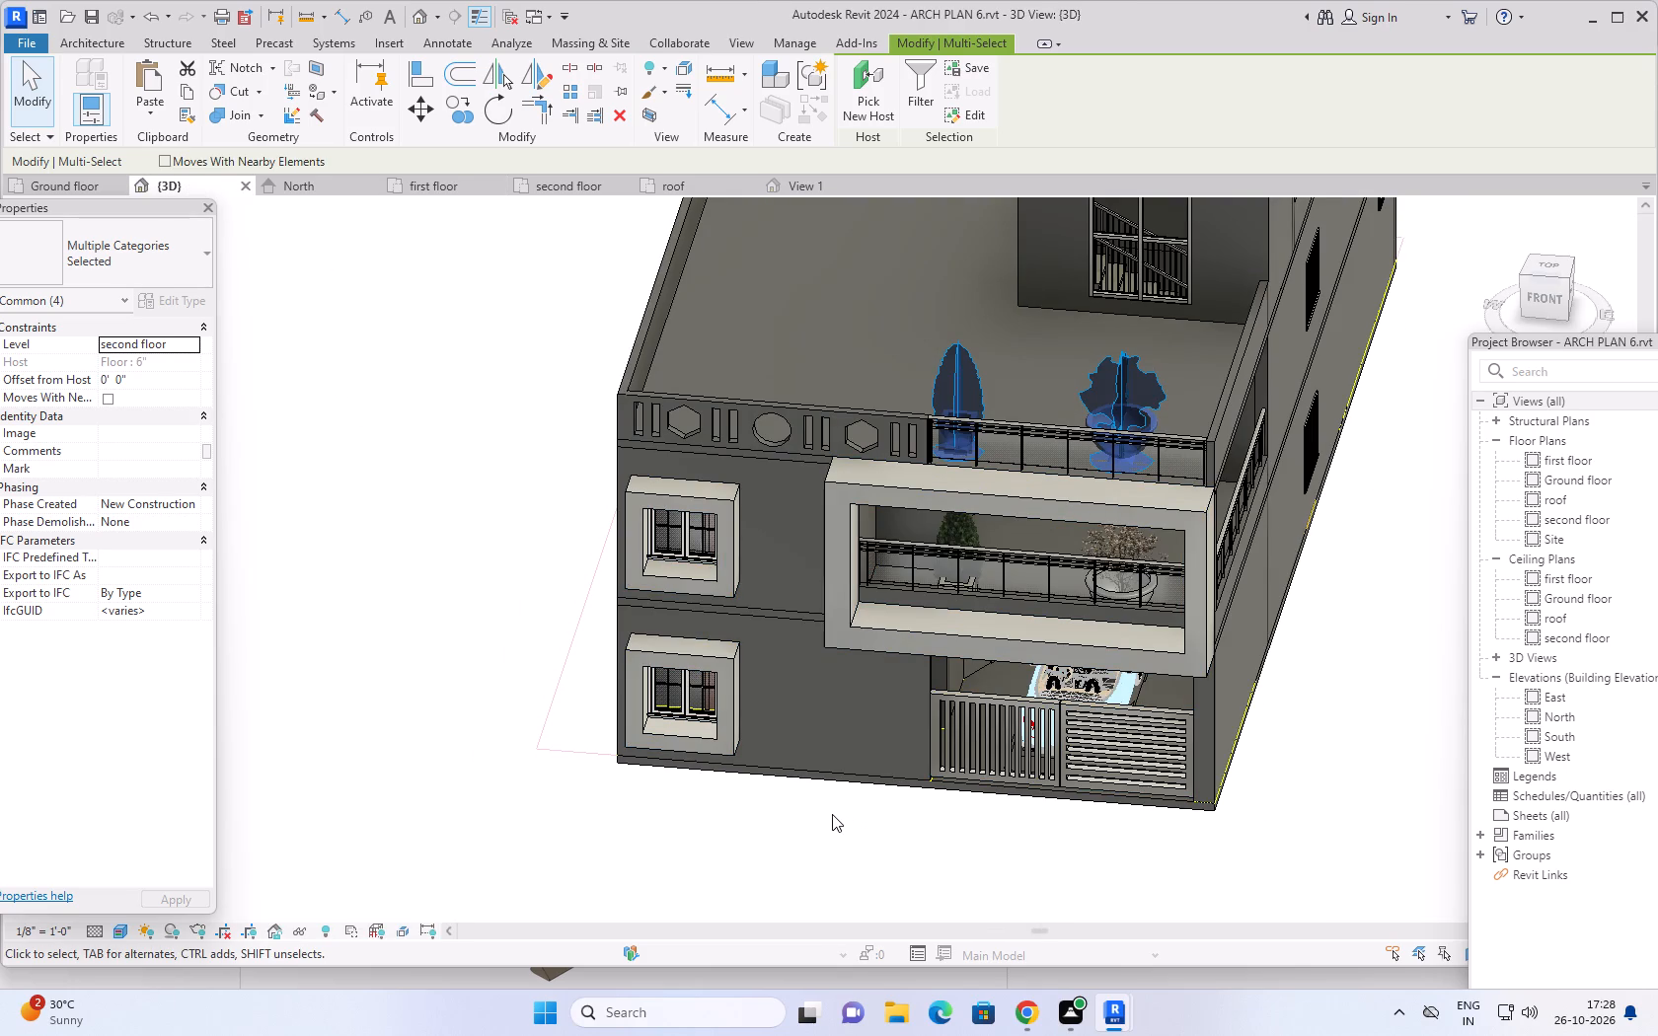
Examine the potted trees on both front balconies and the overall facade from several angles in 3D.
middle_click_drag(846, 800, 1088, 763, "shift")
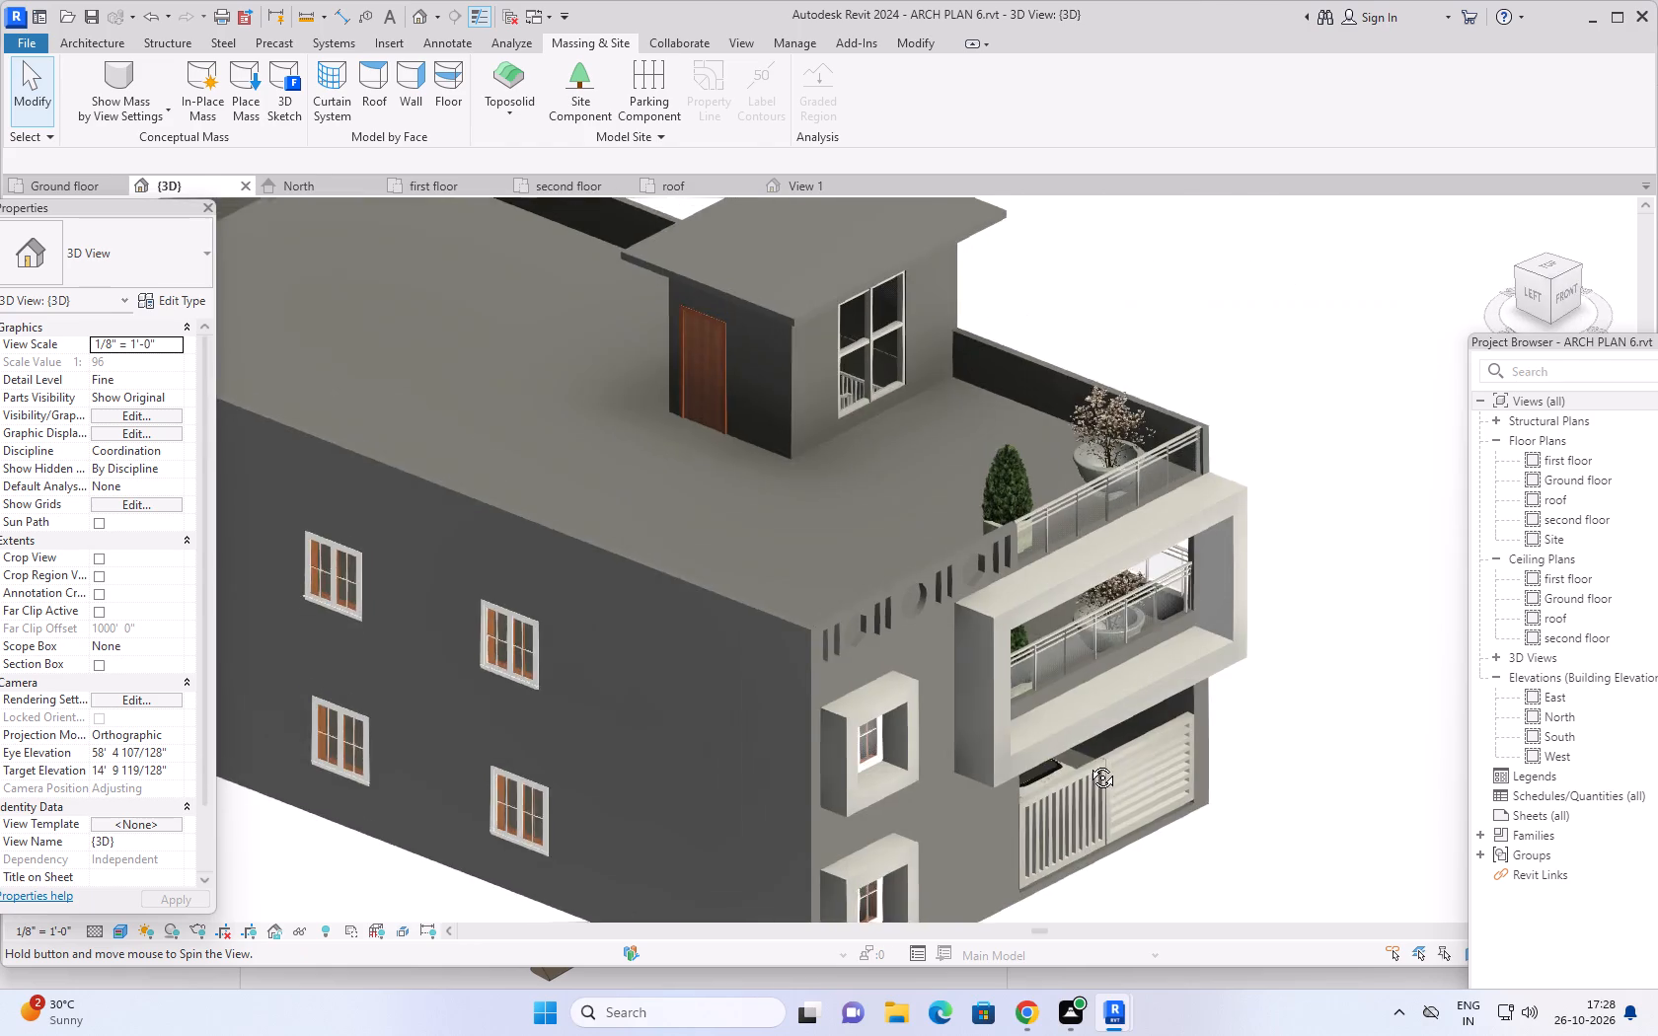
middle_click_drag(1088, 763, 1083, 684, "shift")
scroll(1221, 642, "up", 3)
middle_click_drag(1300, 485, 1292, 495, "shift")
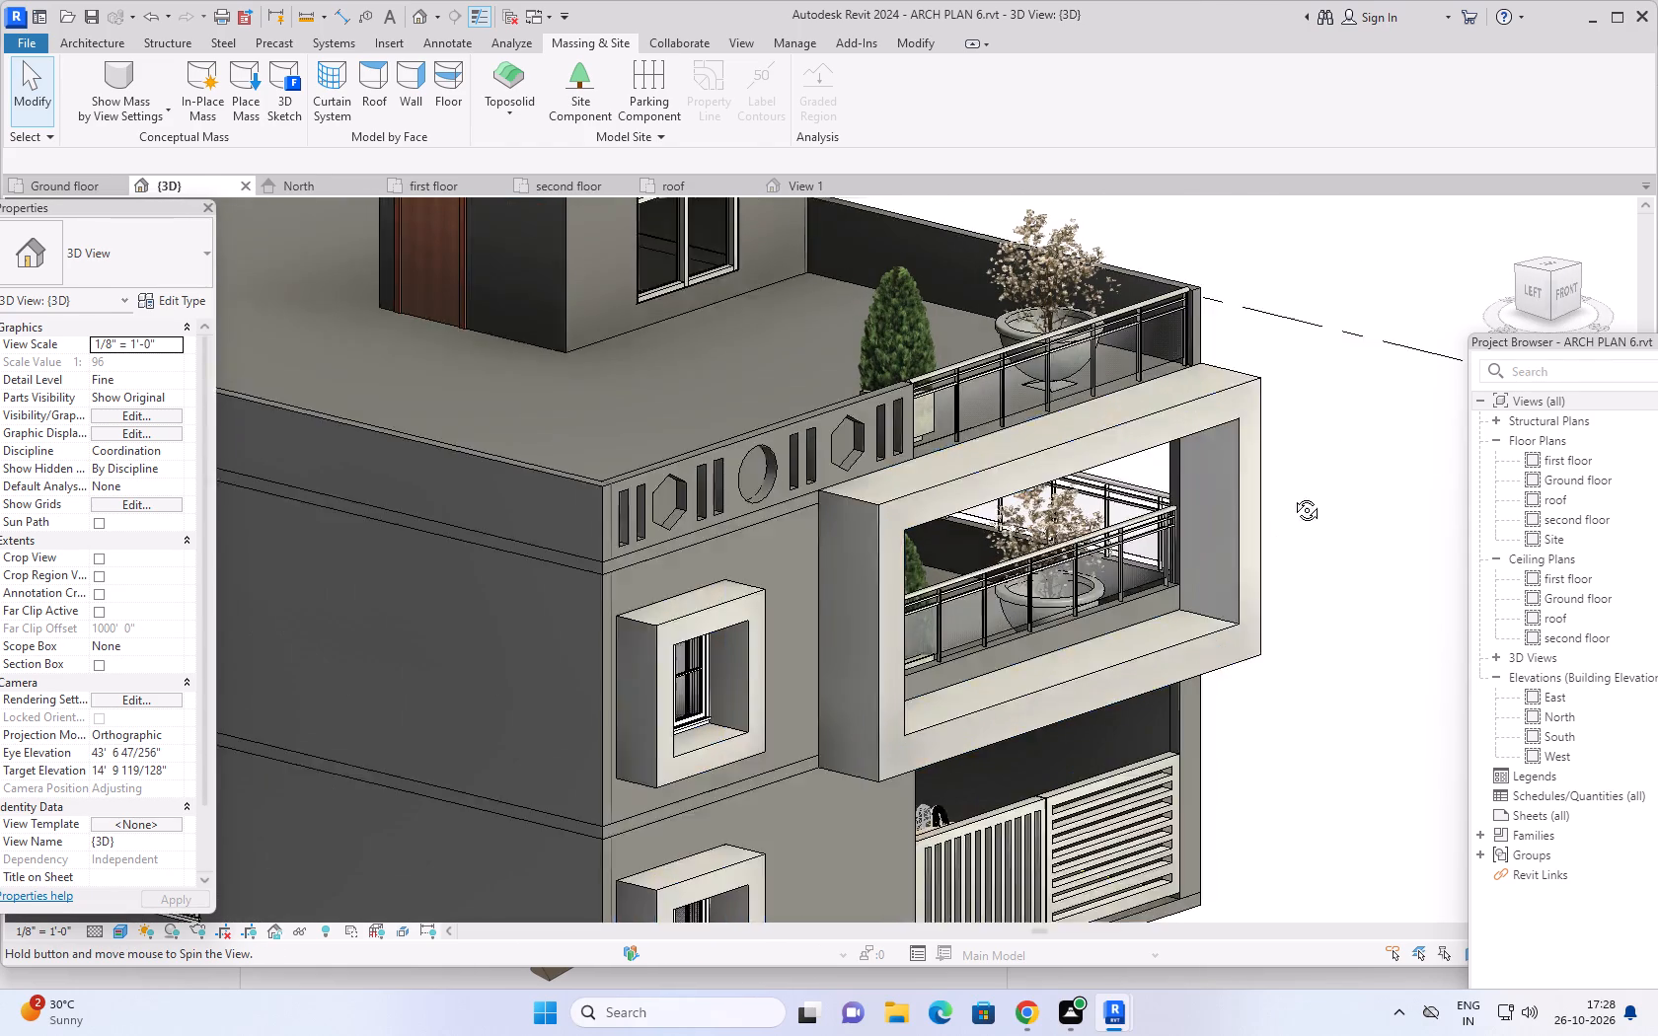
middle_click_drag(1292, 495, 1248, 477, "shift")
scroll(1258, 540, "down", 3)
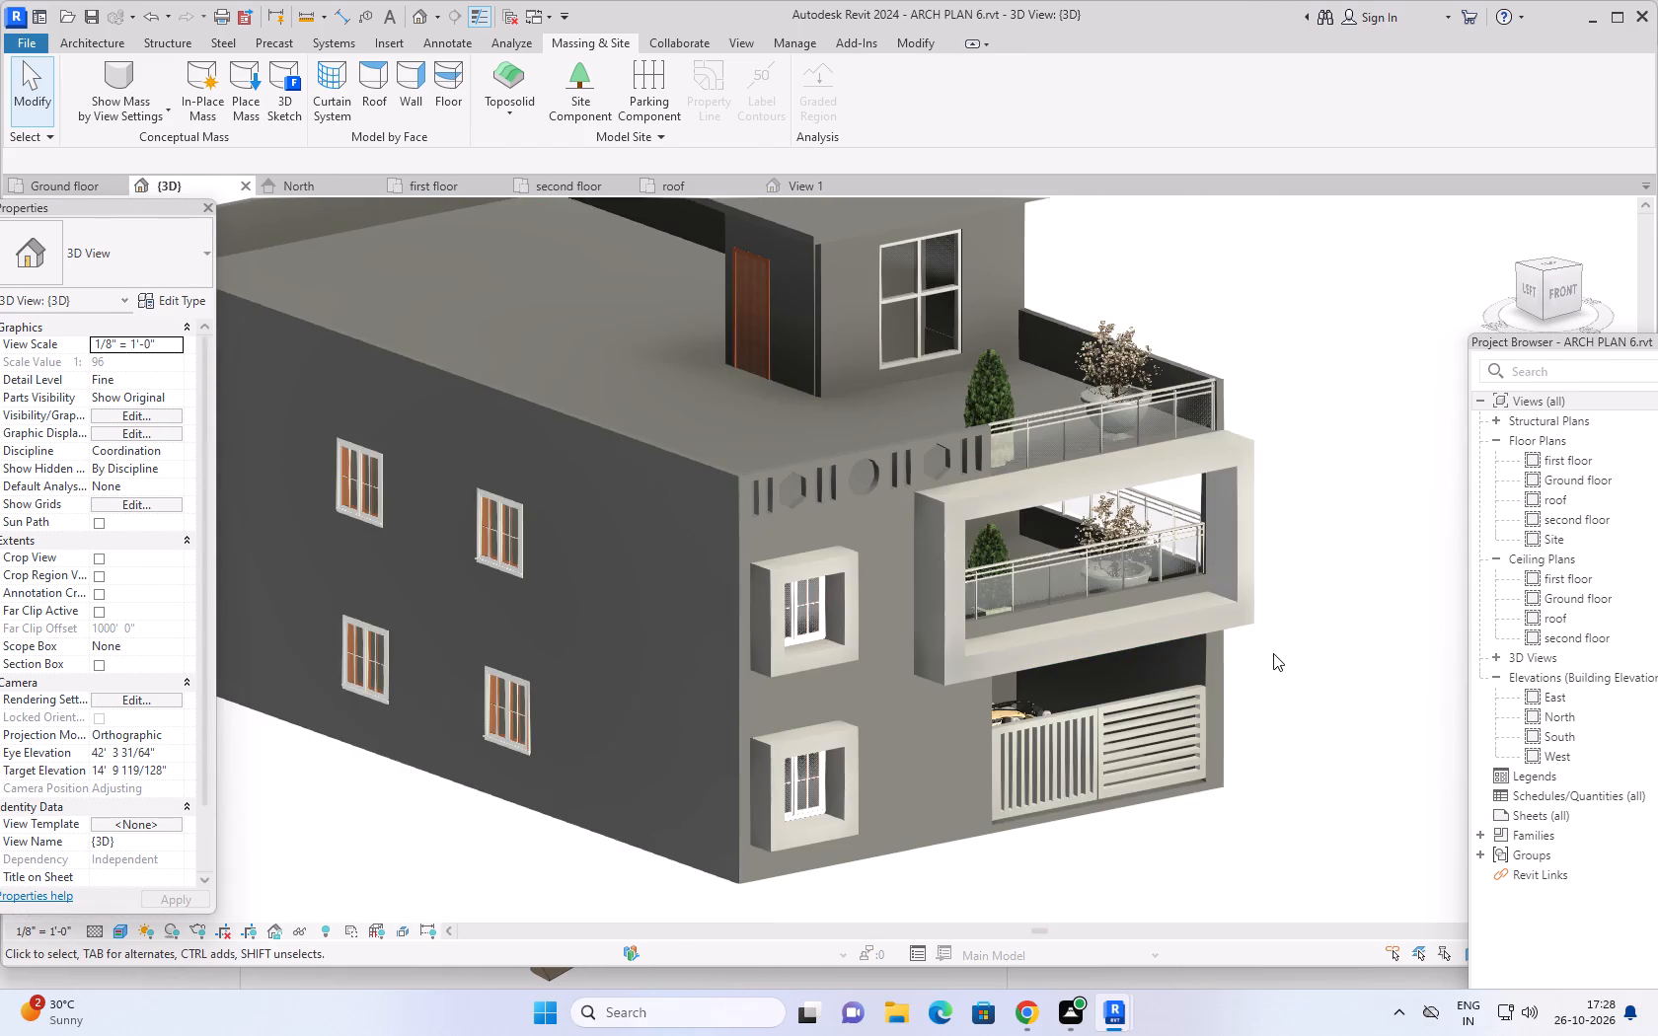
middle_click_drag(1271, 663, 1254, 659, "shift")
middle_click_drag(1253, 658, 1251, 628, "shift")
middle_click_drag(1246, 620, 1177, 645, "shift")
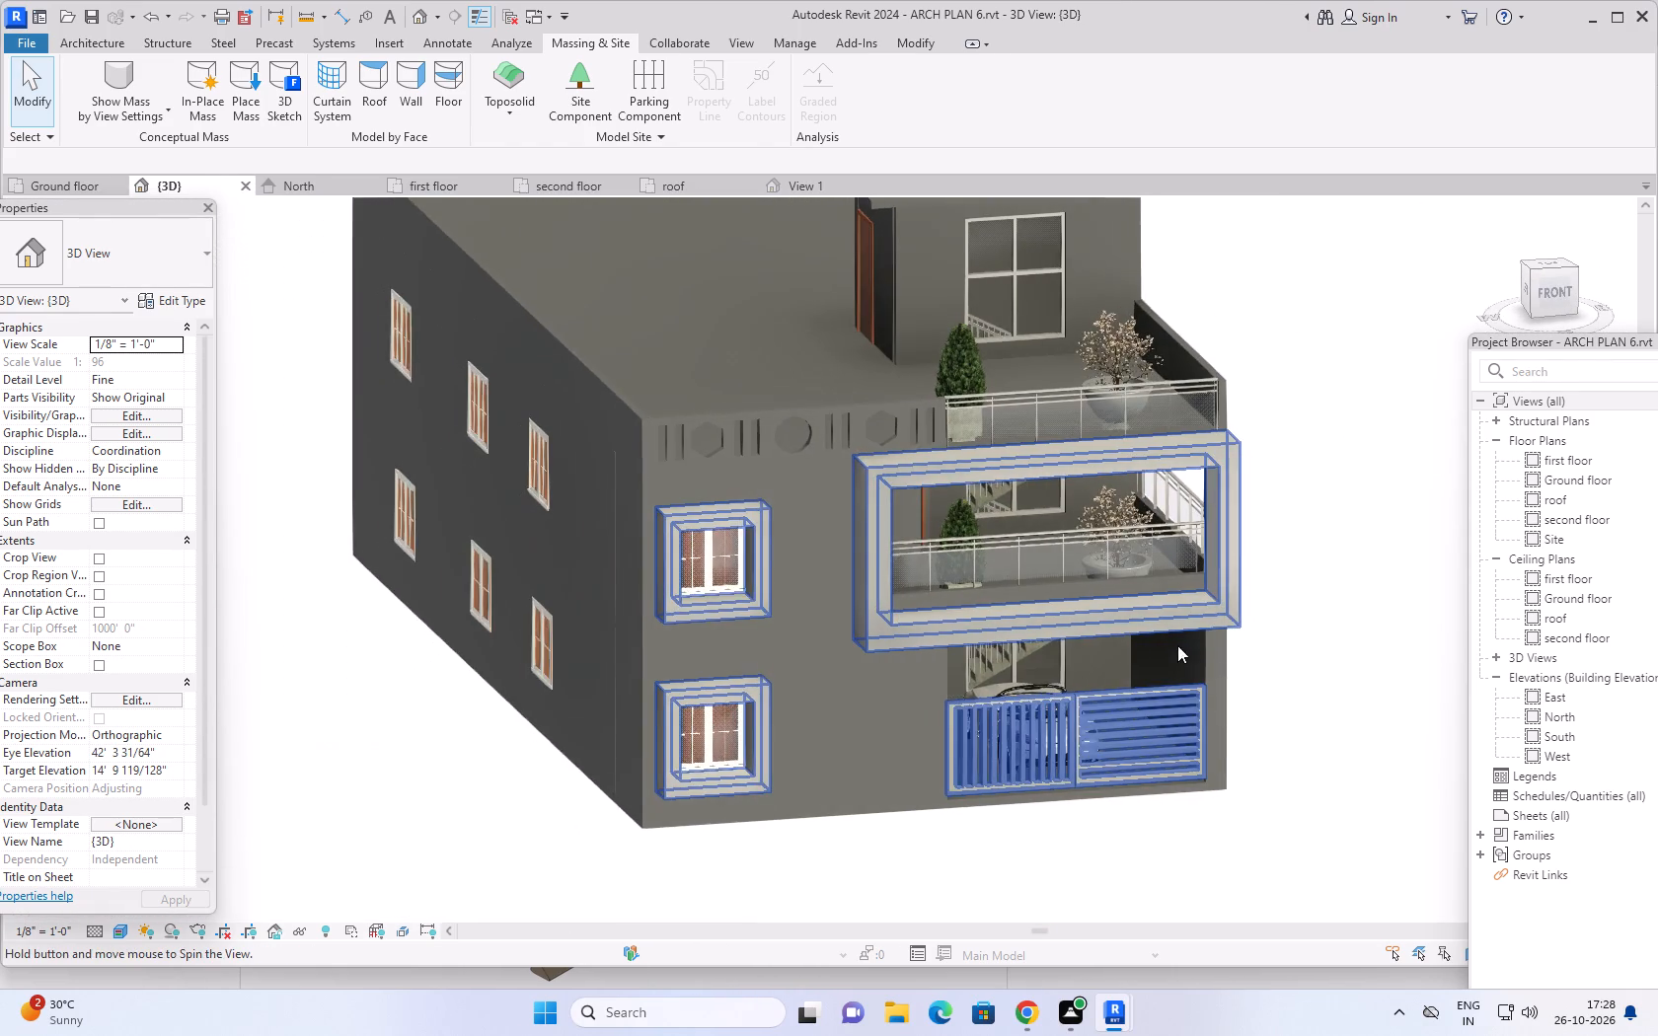
scroll(1247, 649, "down", 2)
middle_click_drag(1300, 657, 1279, 669)
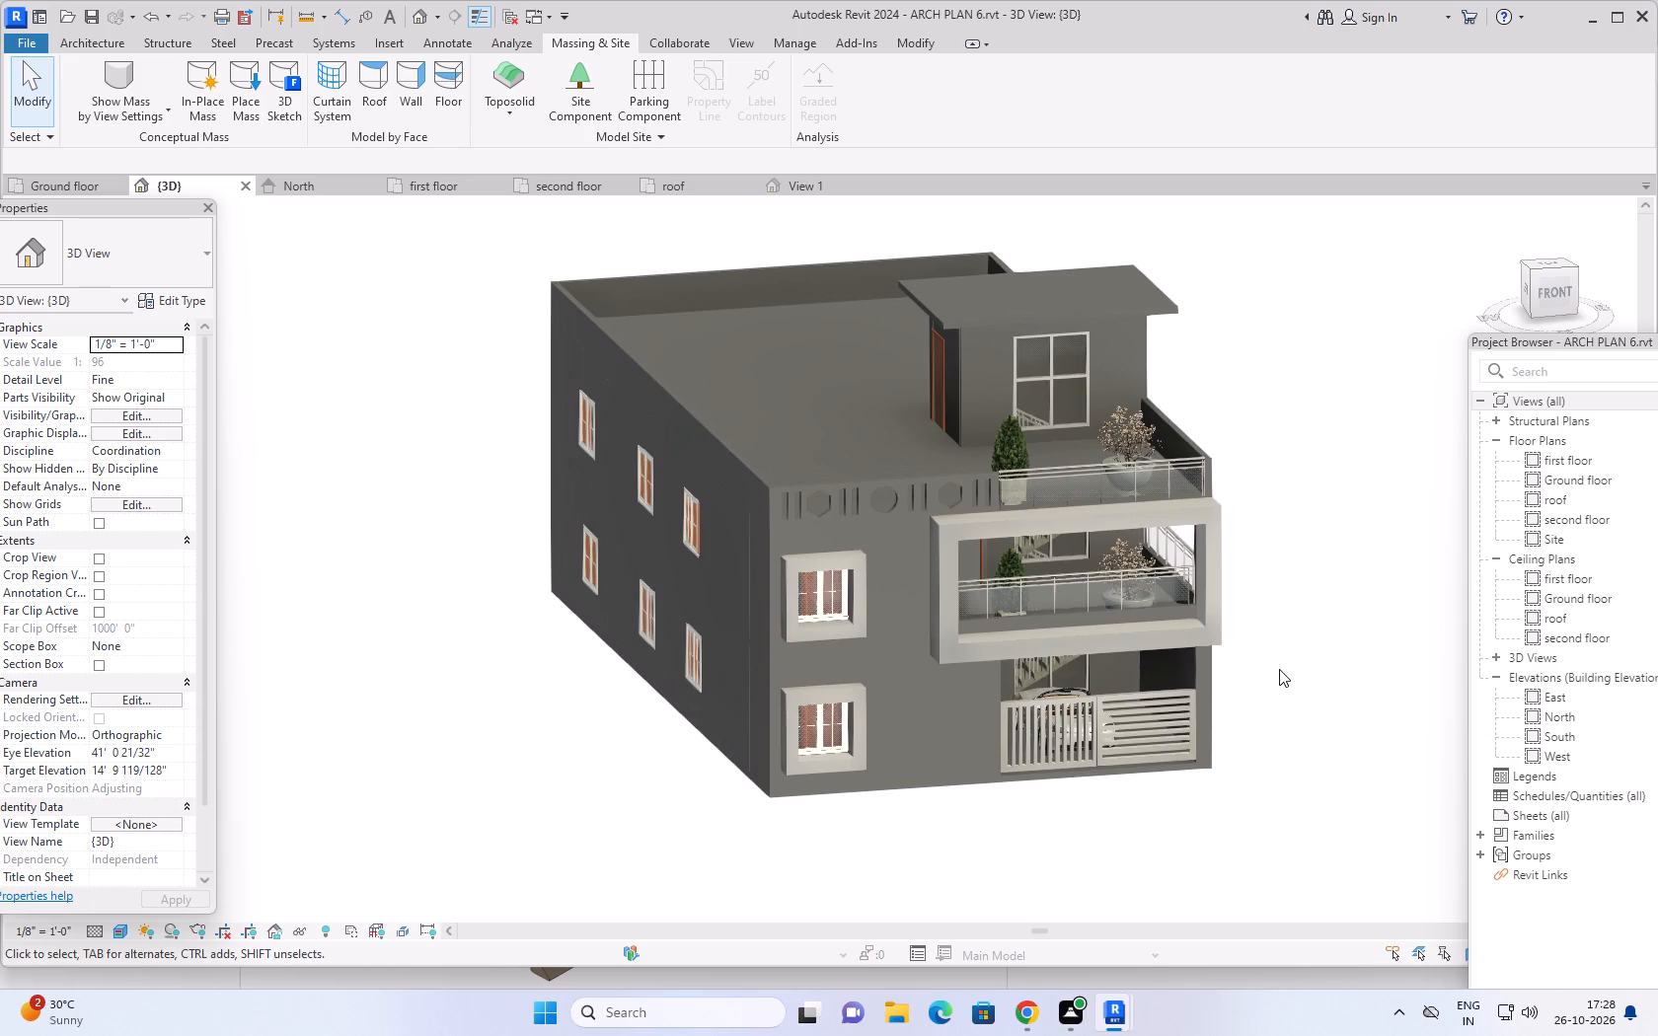
middle_click_drag(1279, 669, 1269, 710, "shift")
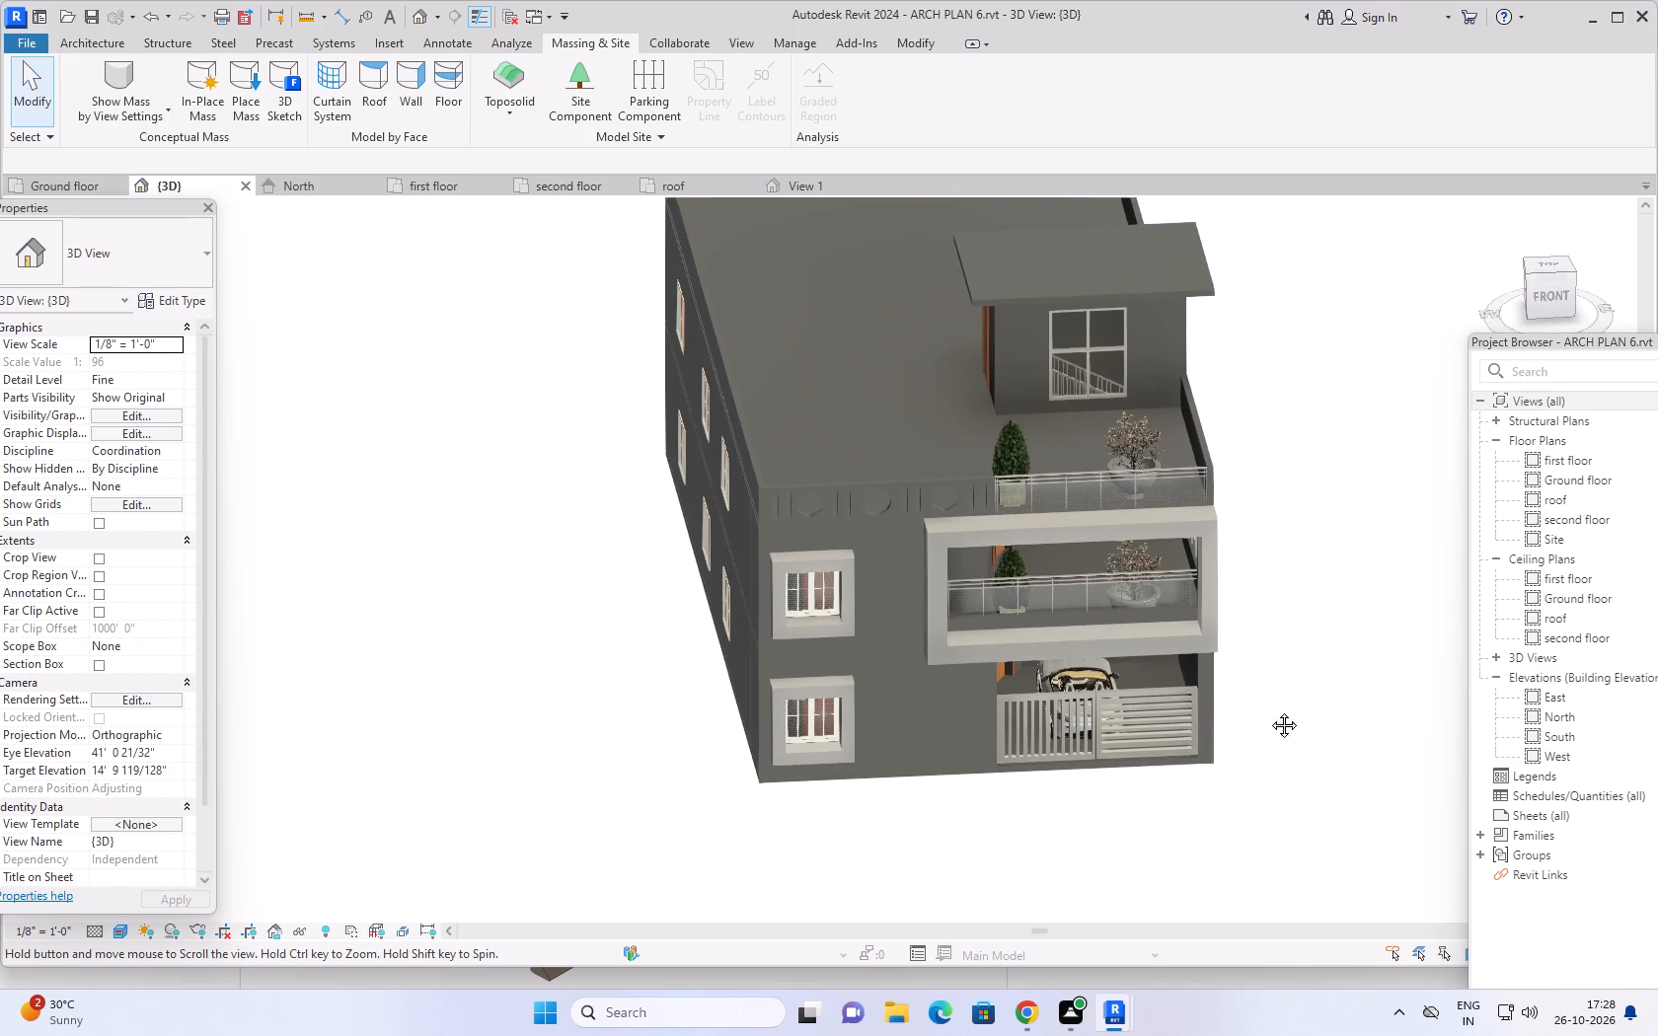
middle_click_drag(1269, 710, 1309, 605, "shift")
middle_click_drag(1325, 575, 1213, 763)
right_click_drag(1296, 620, 1213, 763)
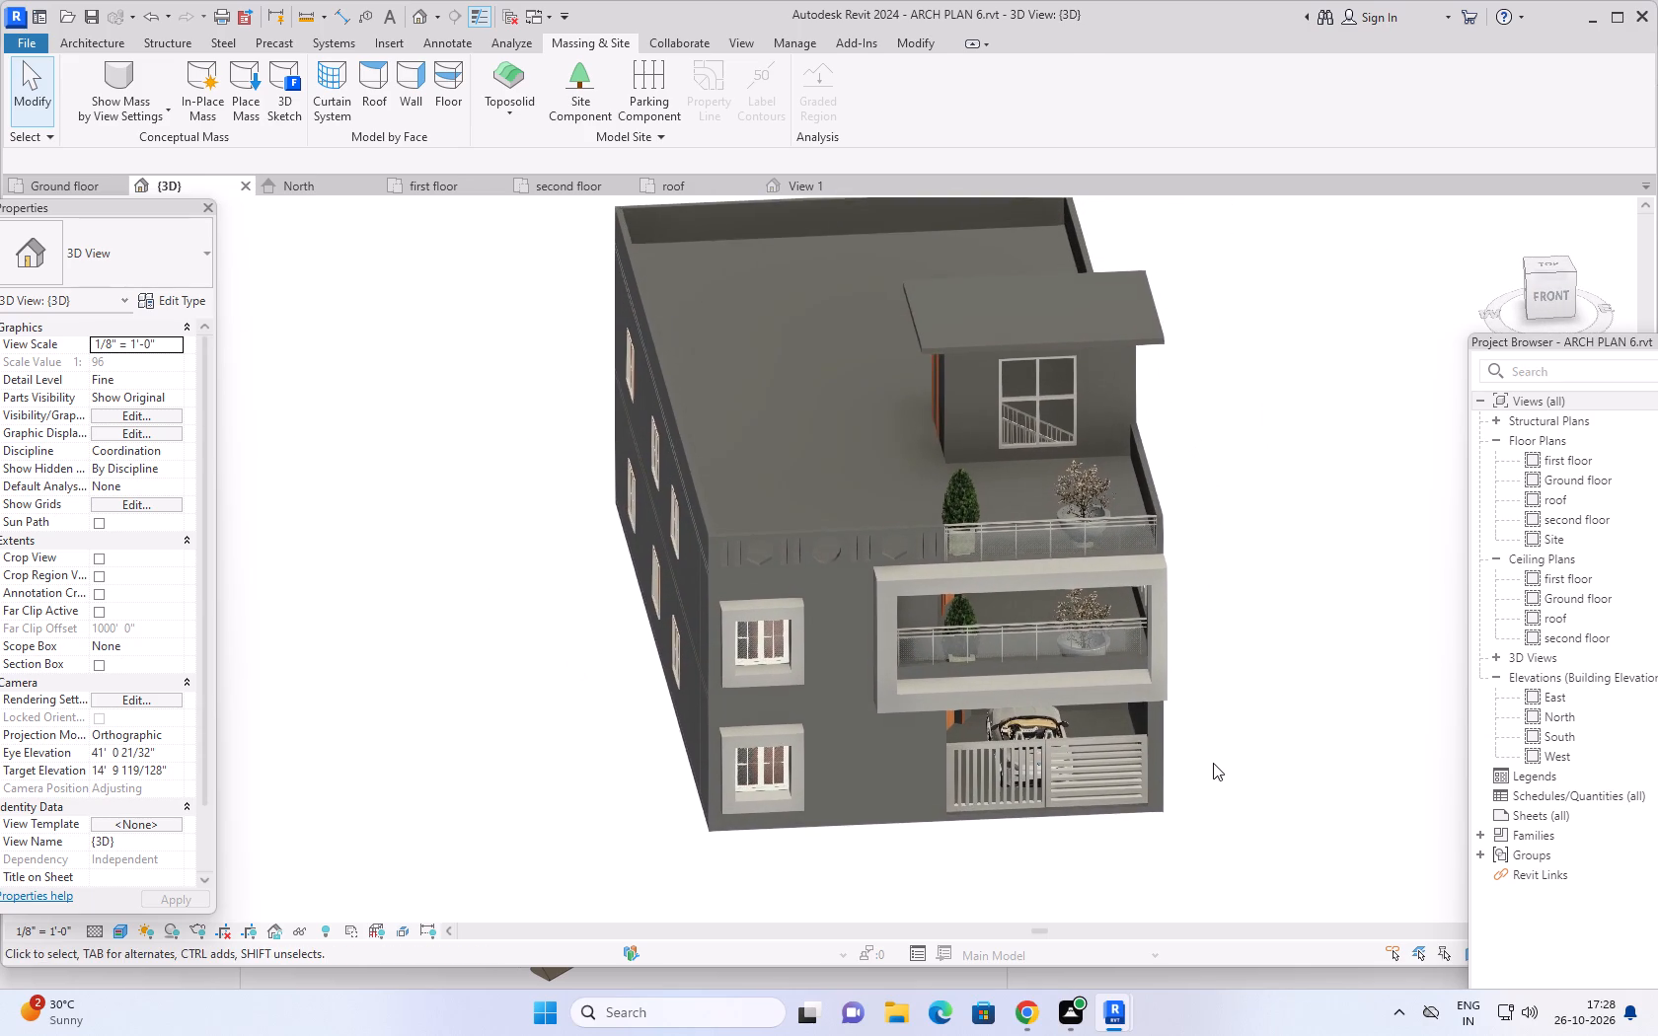
middle_click_drag(1217, 756, 1313, 615, "shift")
scroll(1267, 669, "up", 2)
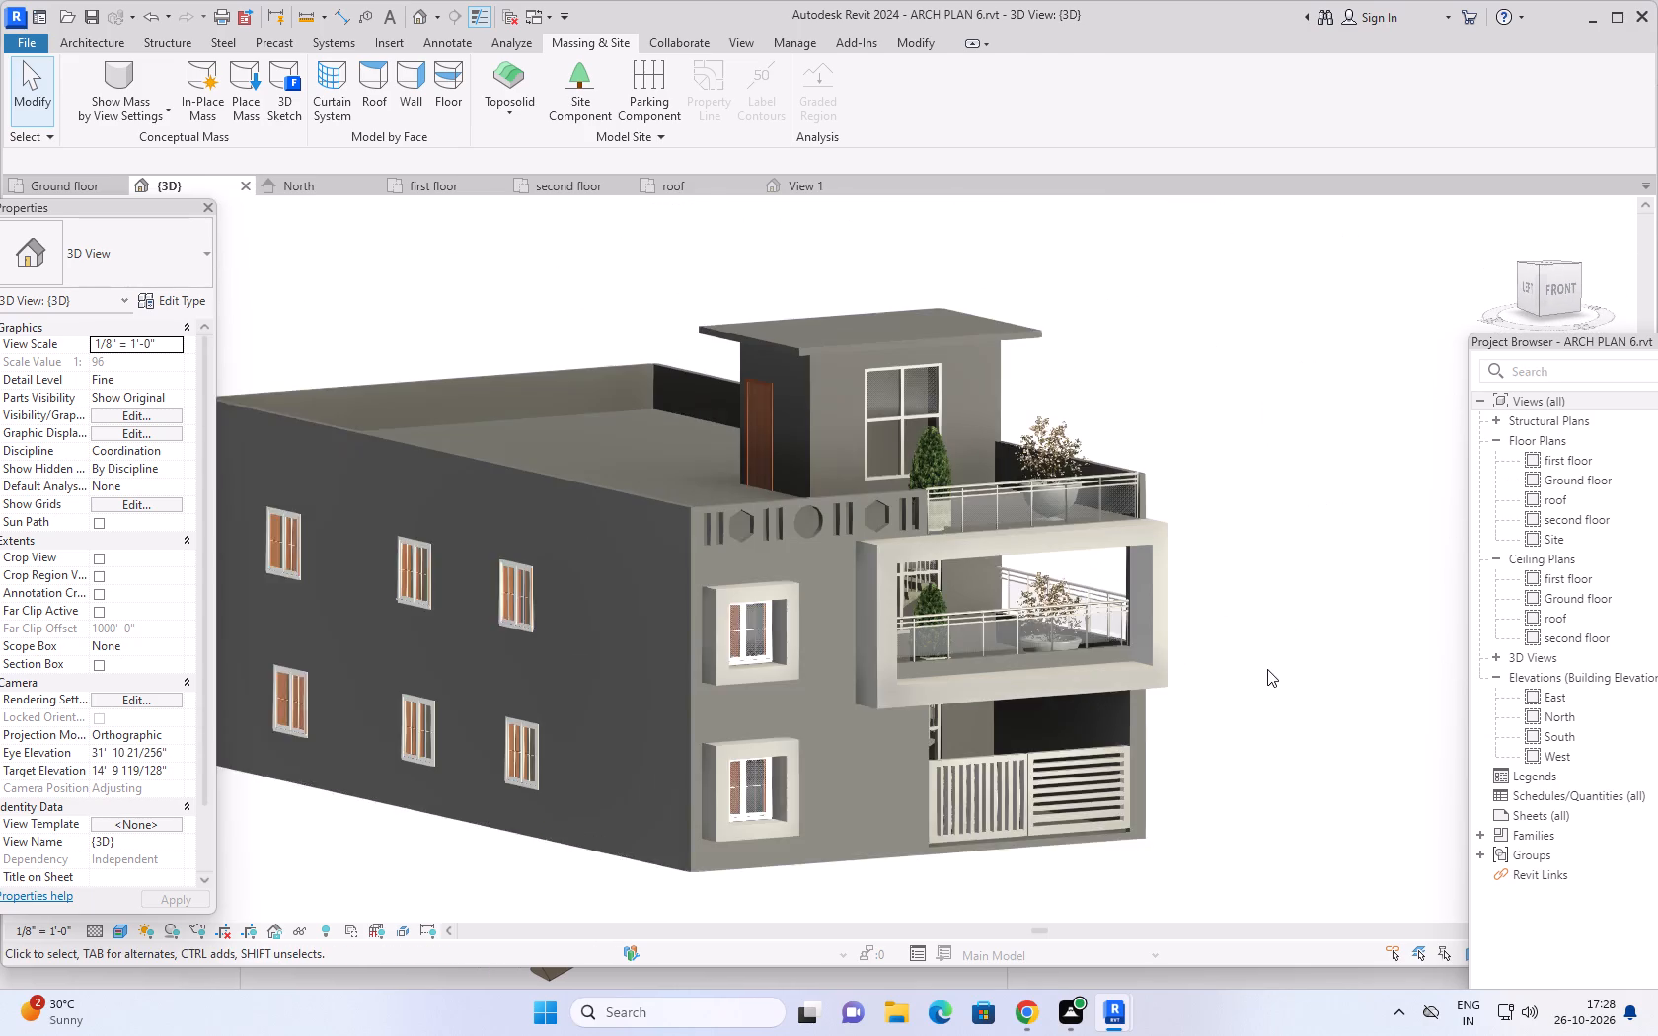
middle_click_drag(1263, 670, 1318, 610)
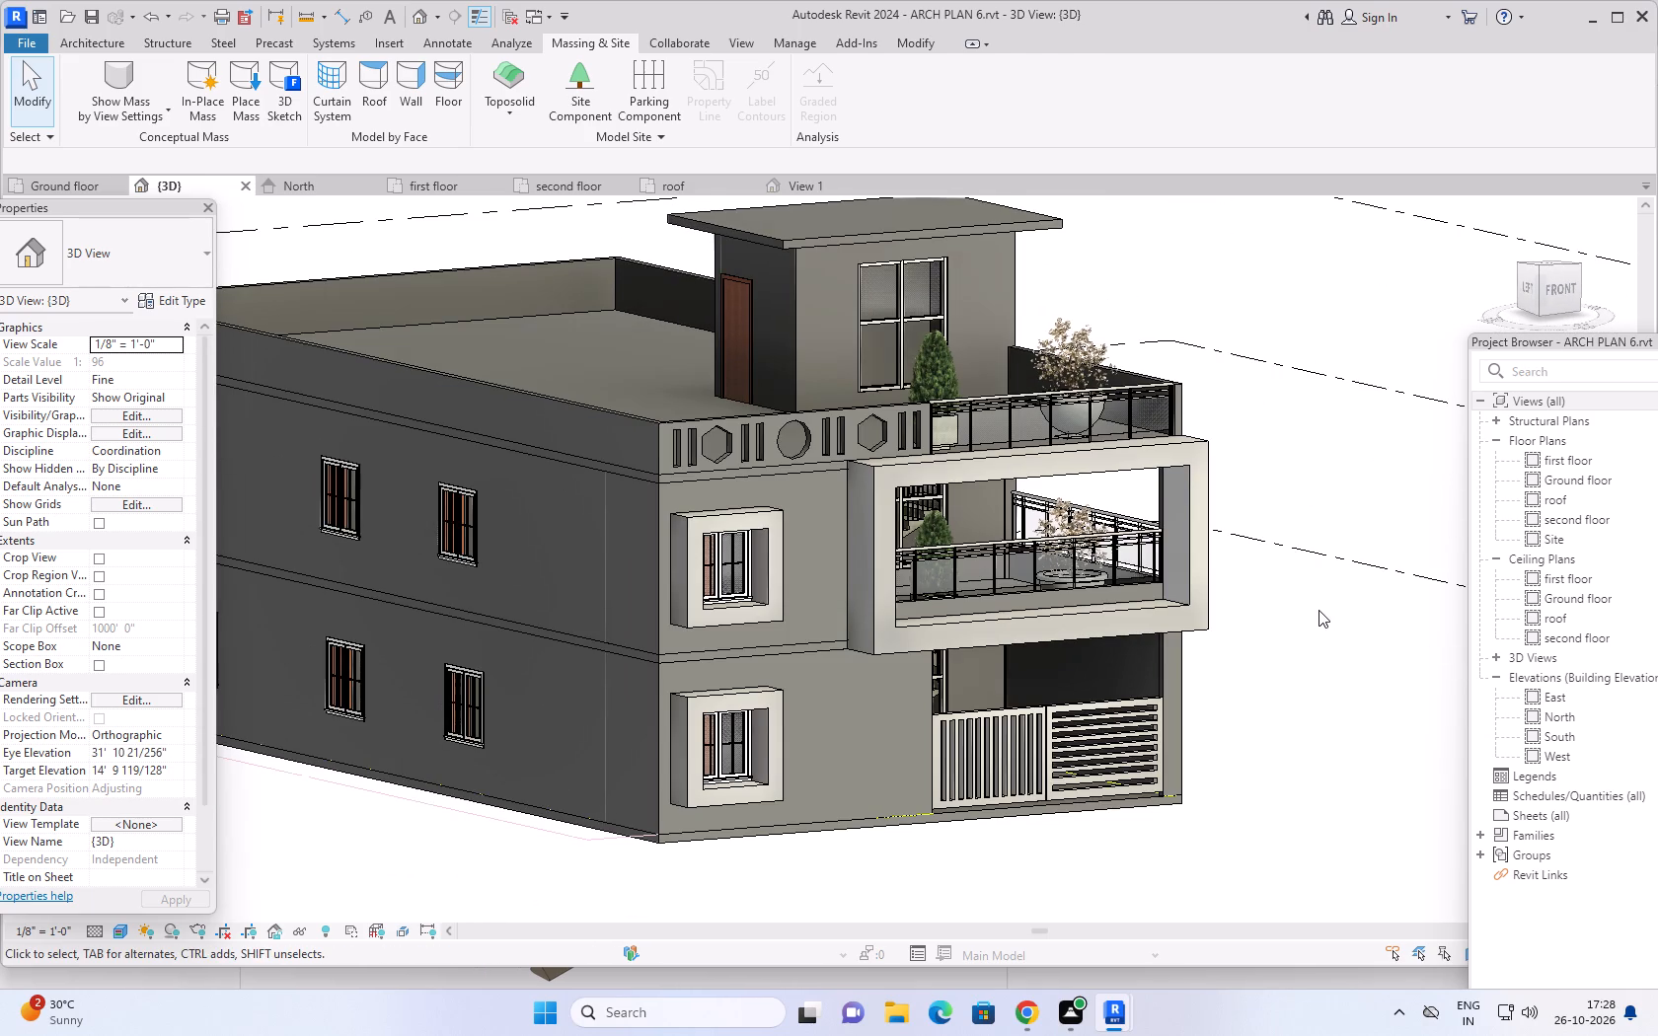
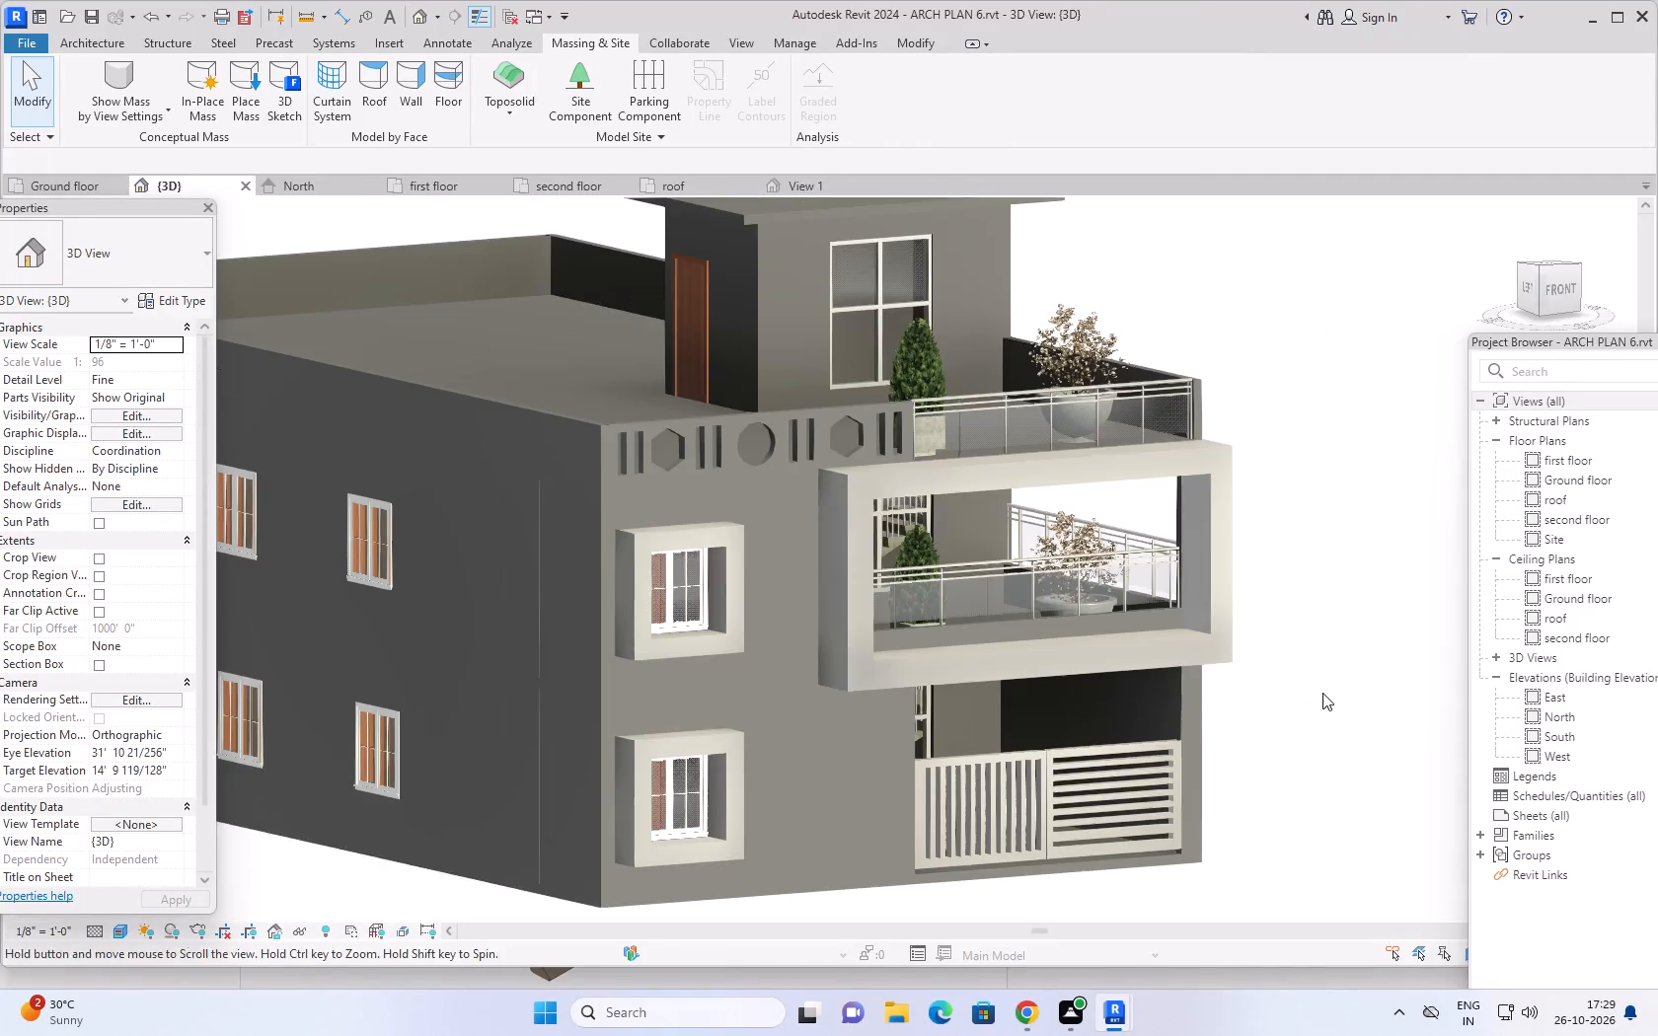
Examine the whole house, its roof and front facade from higher angles in 3D.
scroll(1325, 691, "down", 3)
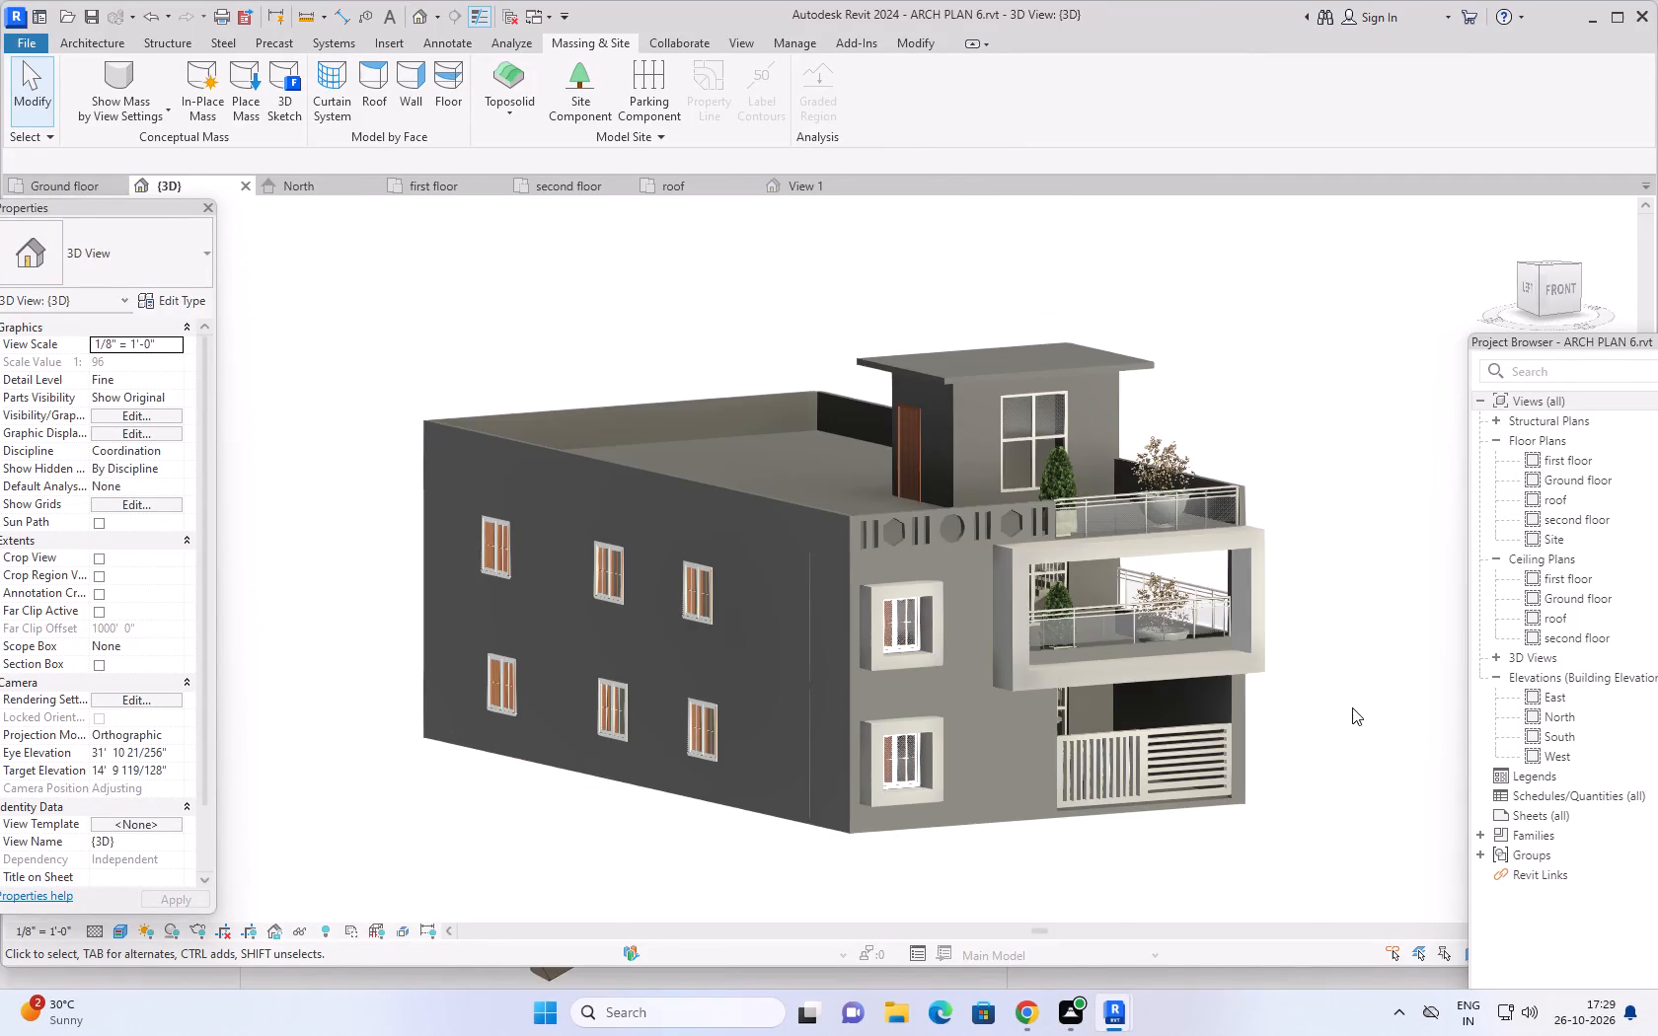
middle_click_drag(1352, 712, 1284, 816)
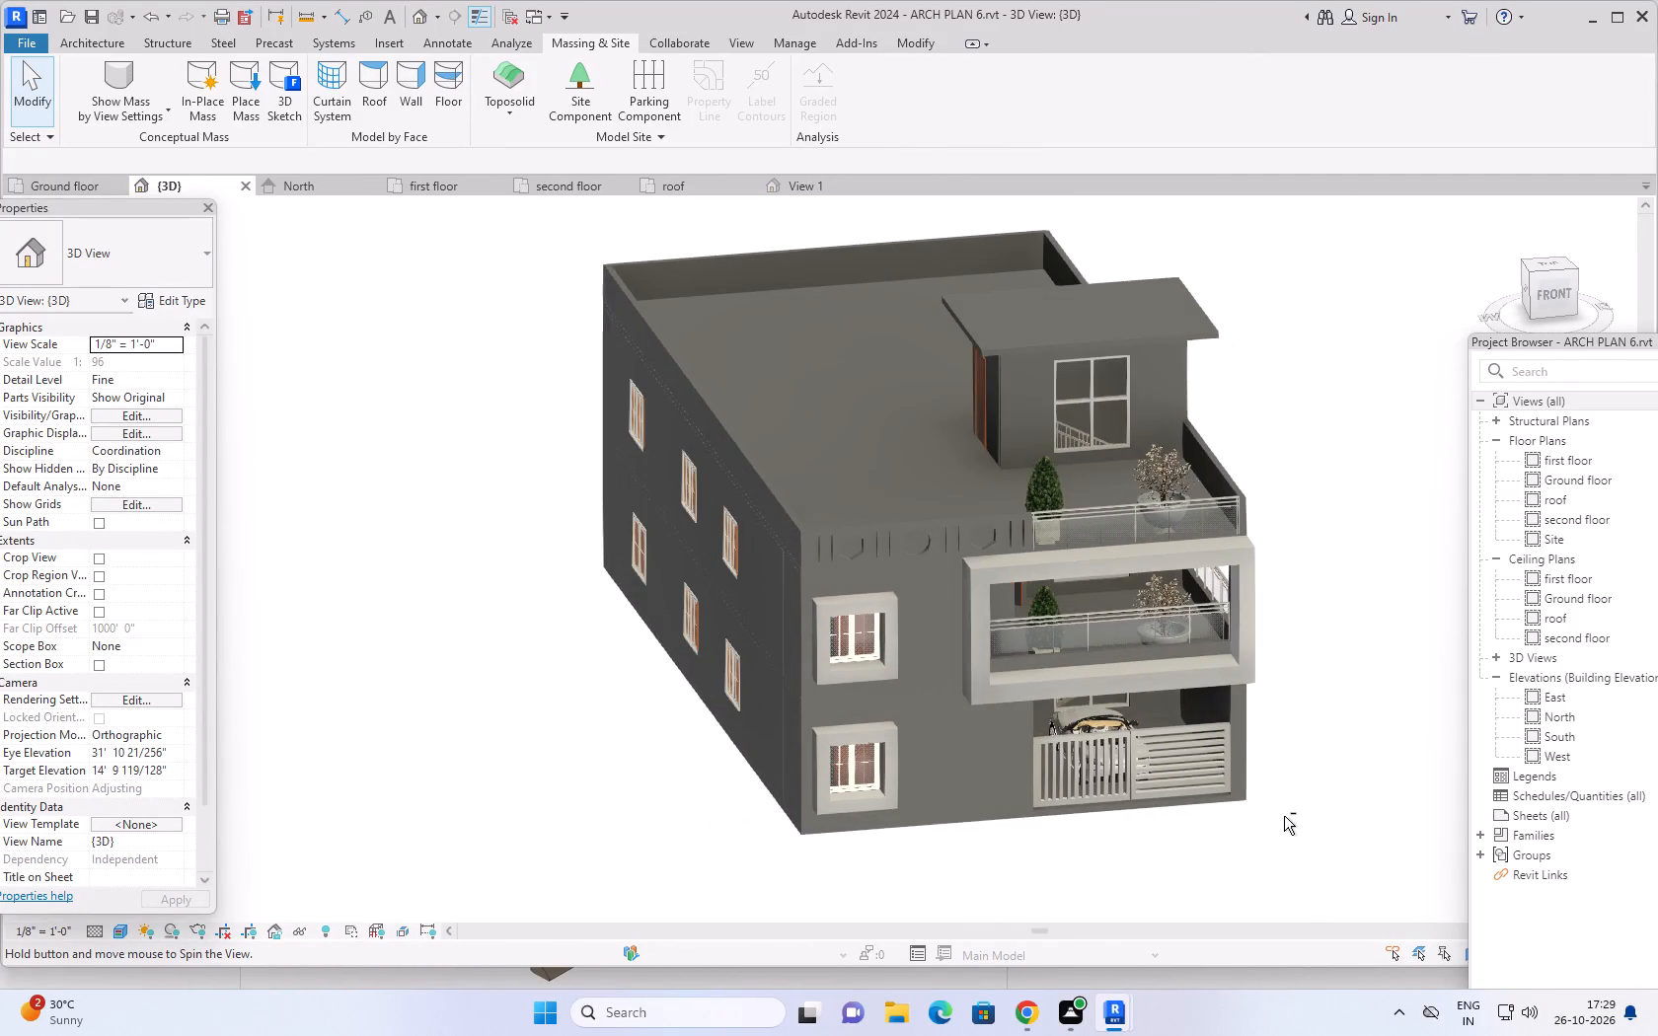
scroll(1313, 783, "down", 1)
middle_click_drag(1324, 734, 1223, 757)
middle_click_drag(1223, 757, 1254, 775, "shift")
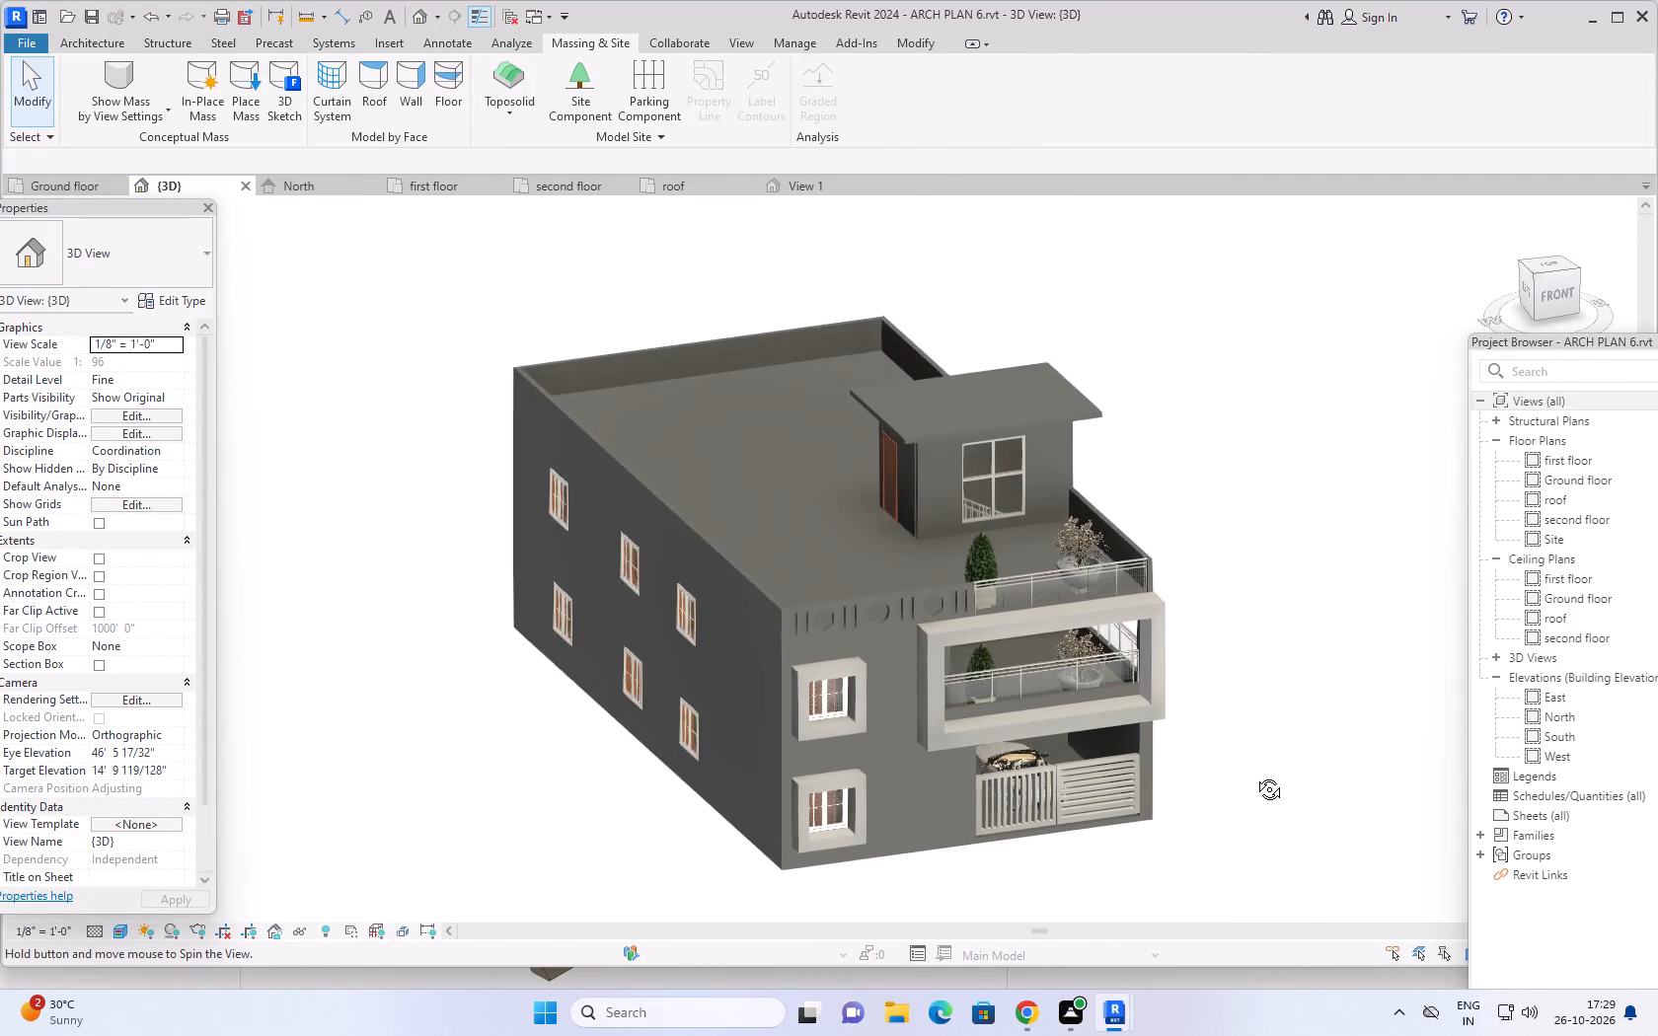
middle_click_drag(1254, 775, 1247, 798, "shift")
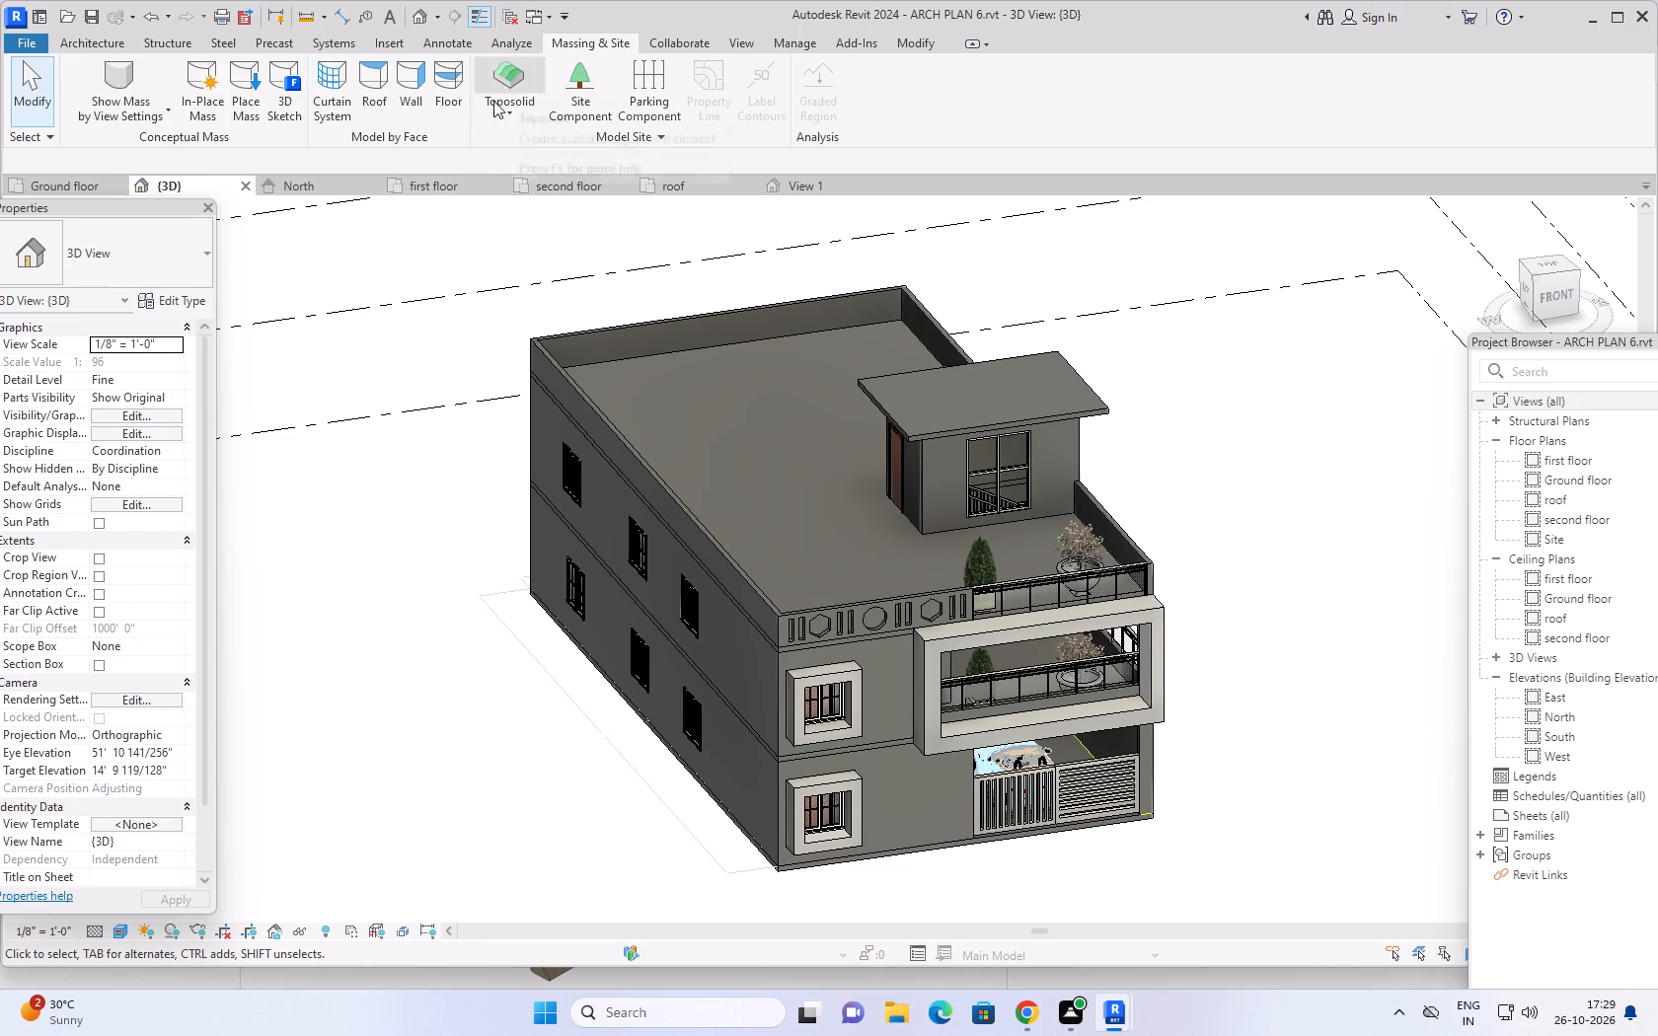
Start a toposolid on the ground floor plan and duplicate its Grassland - 16" type as 6".
left_click(73, 182)
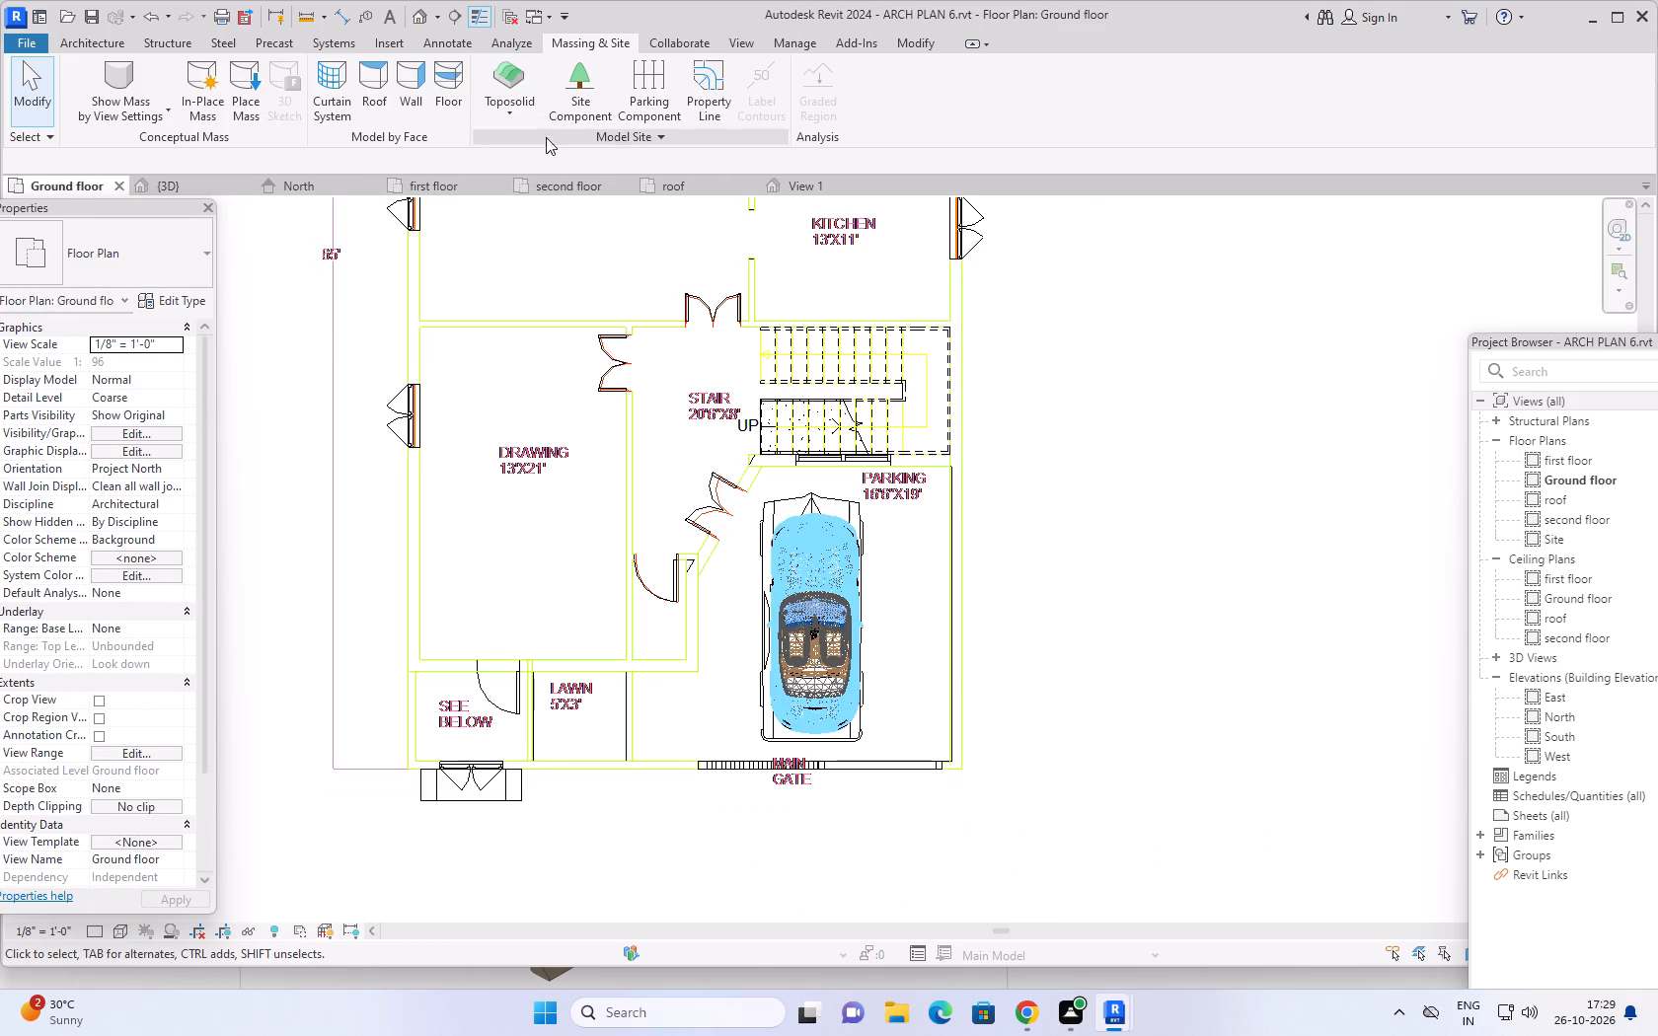
left_click(506, 78)
scroll(1080, 493, "down", 6)
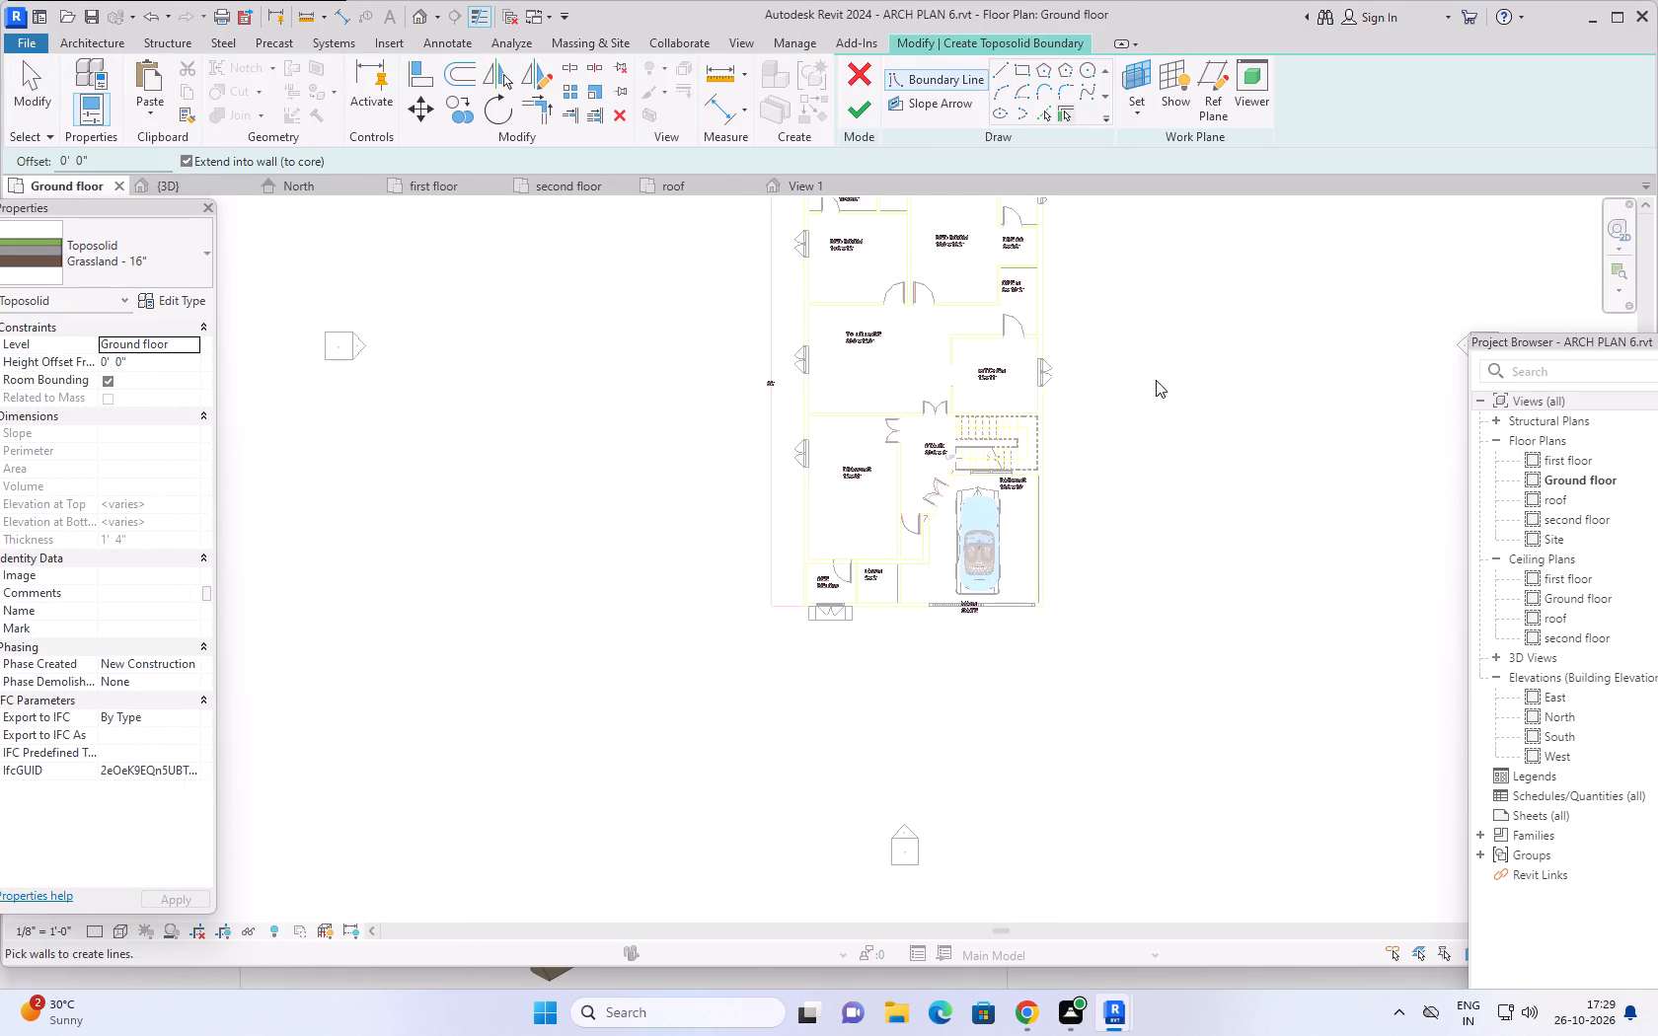
middle_click_drag(1156, 380, 1113, 593)
scroll(666, 337, "up", 3)
scroll(783, 357, "up", 1)
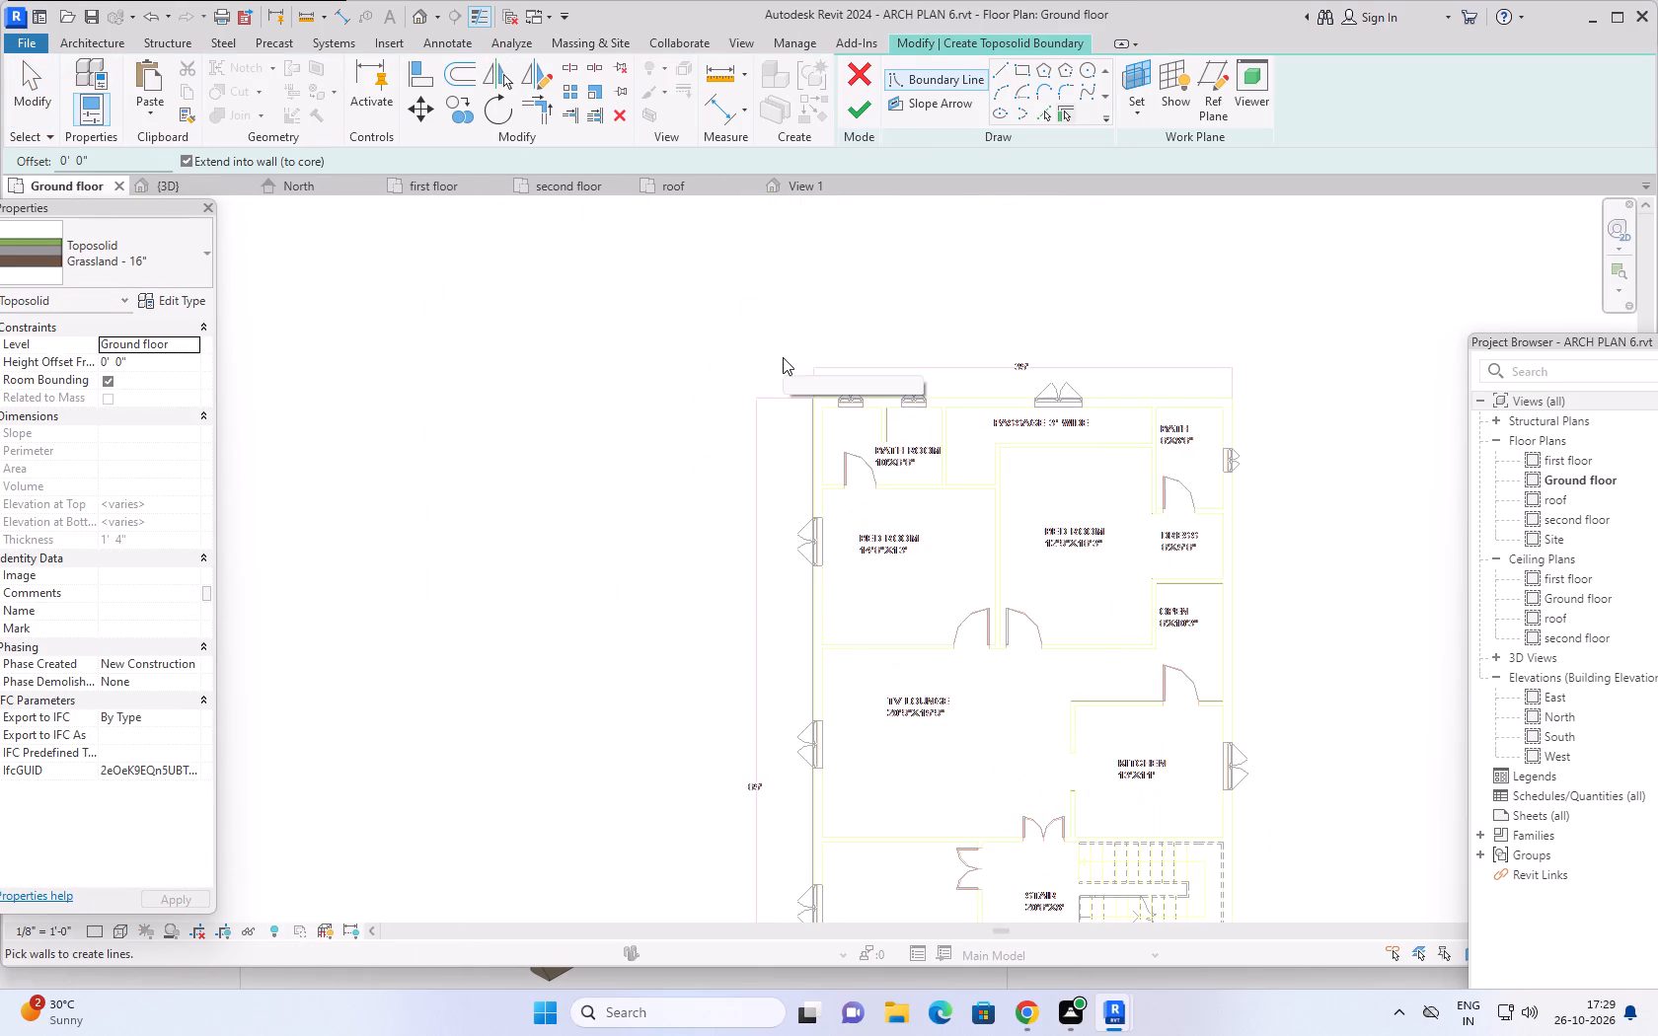
middle_click_drag(760, 326, 677, 266)
left_click(174, 284)
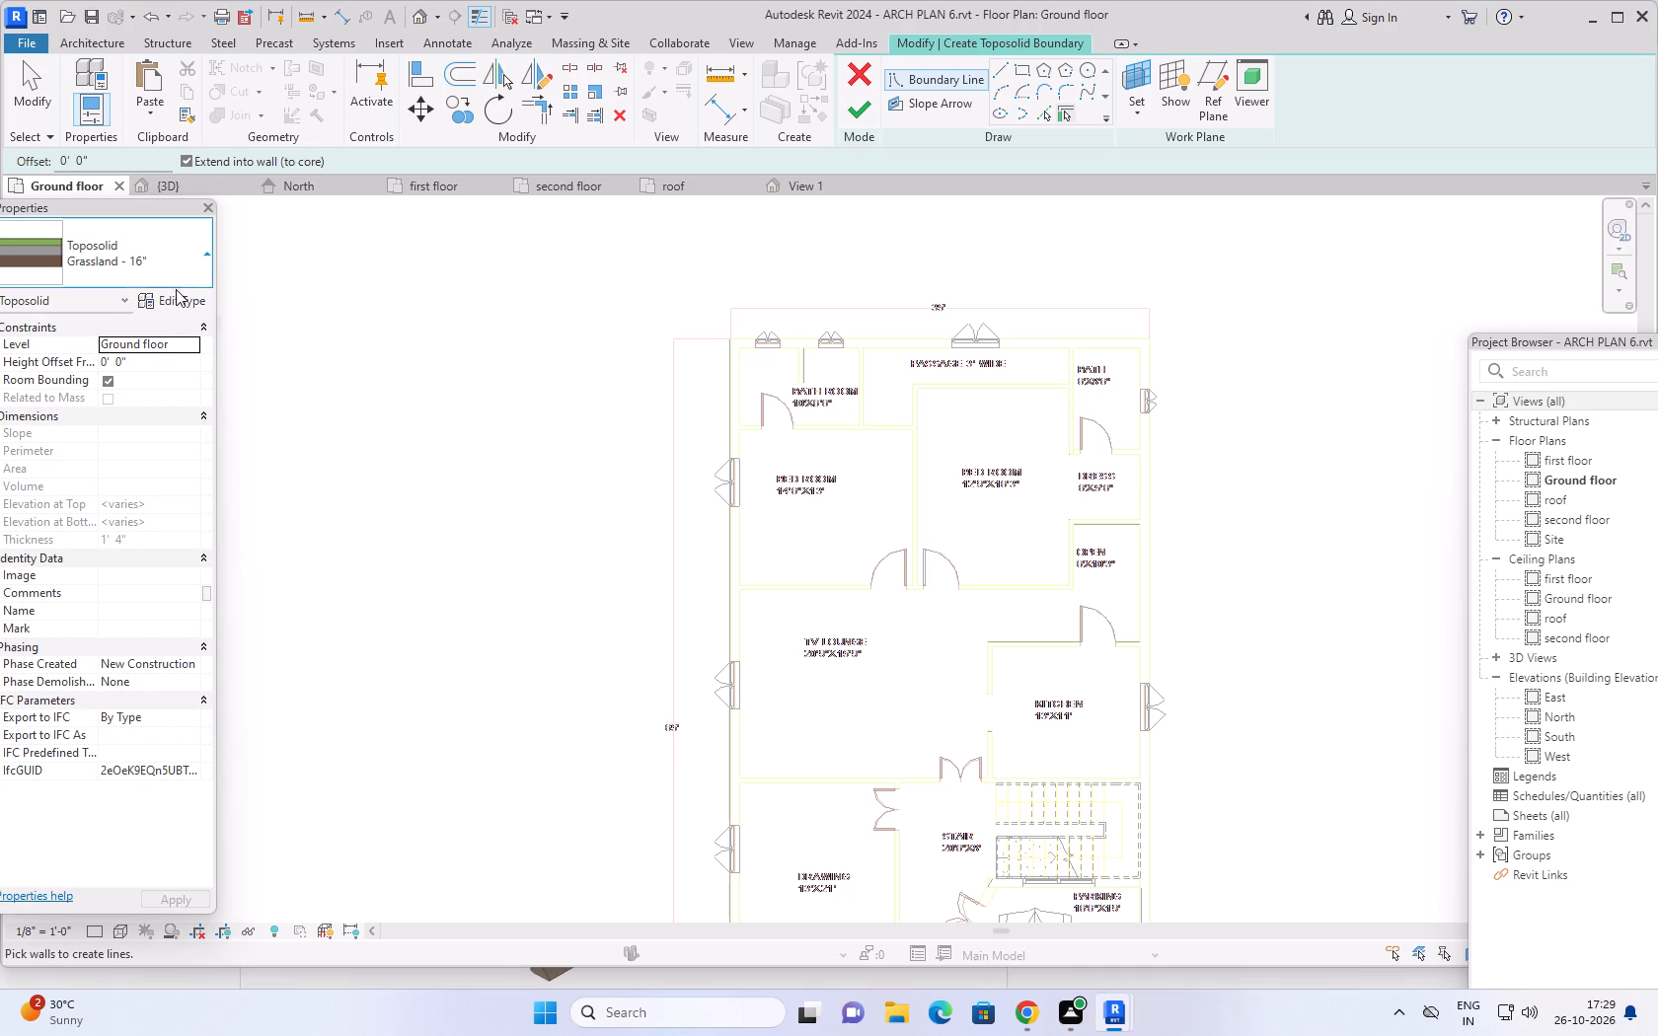
left_click(188, 261)
left_click(185, 296)
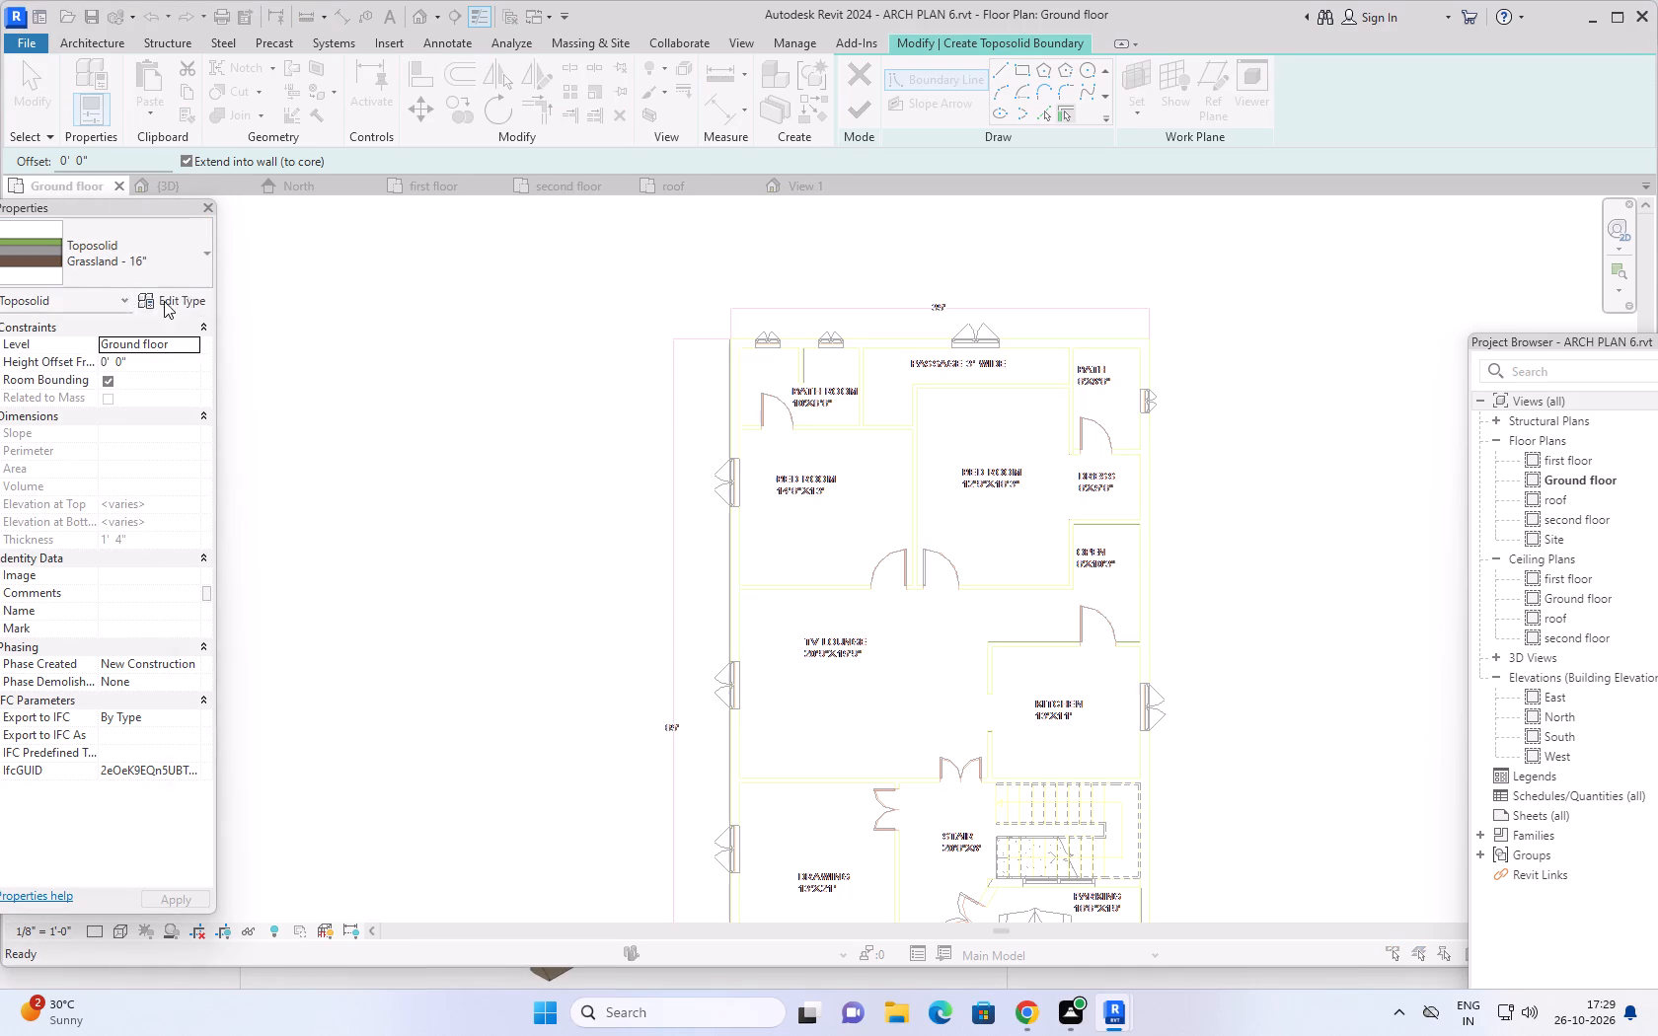
left_click(1285, 336)
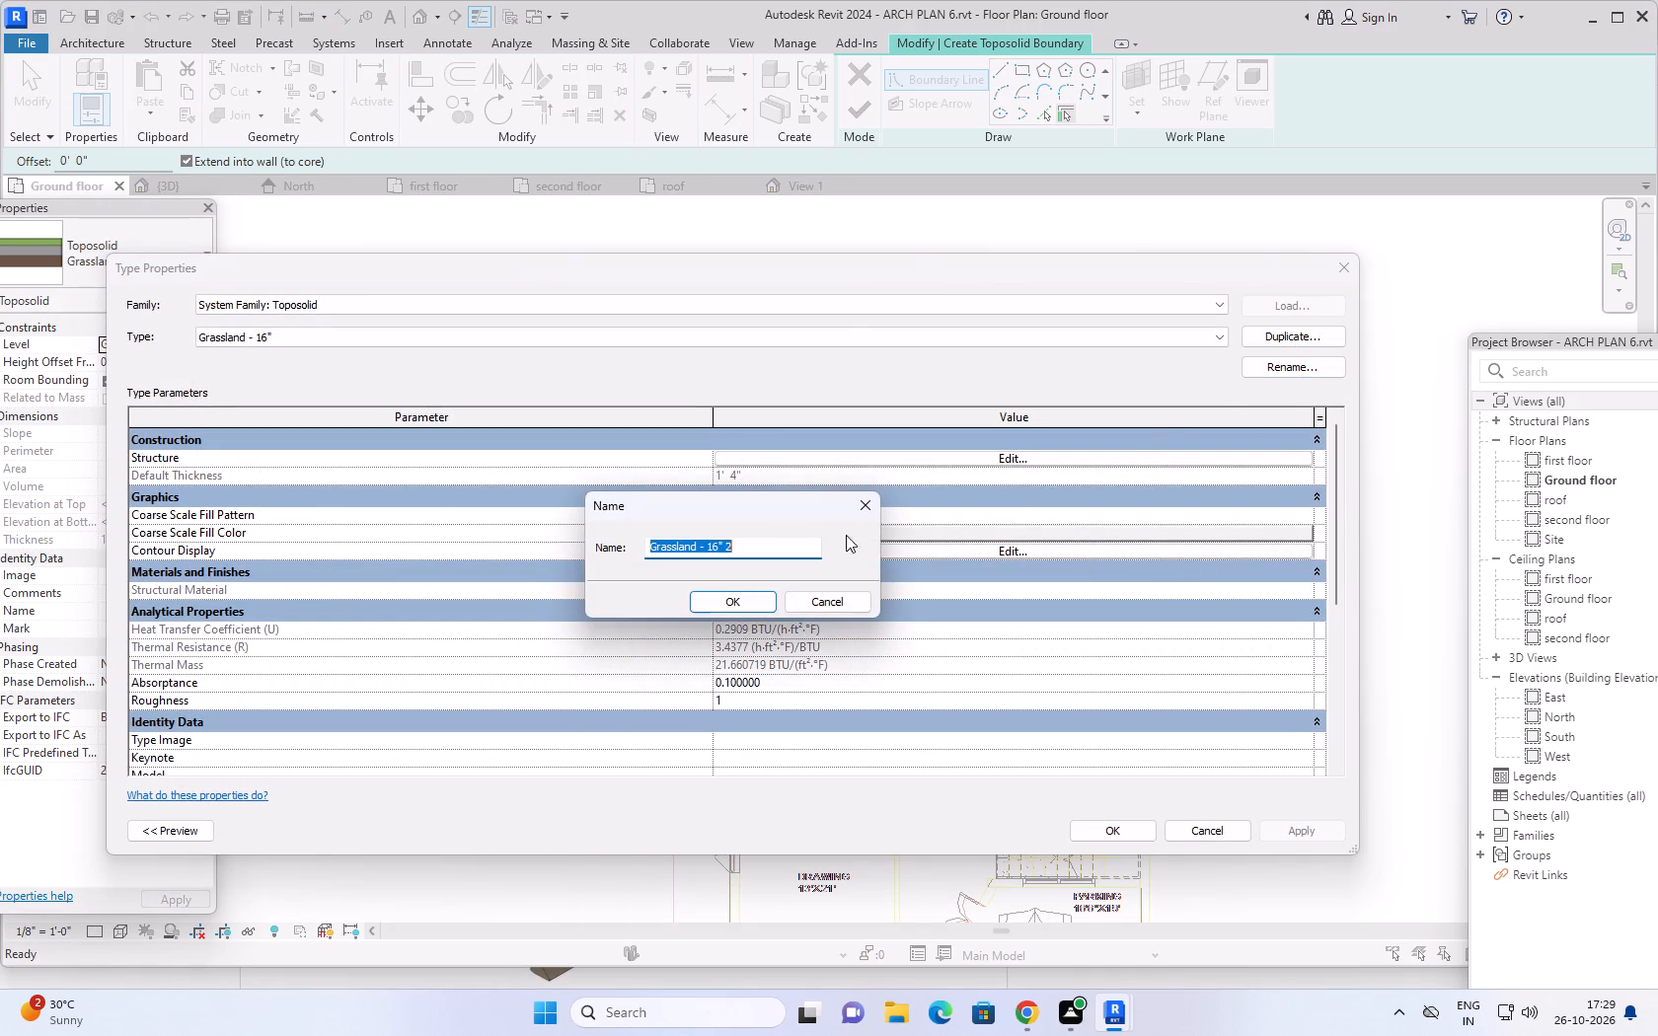
type("6\"")
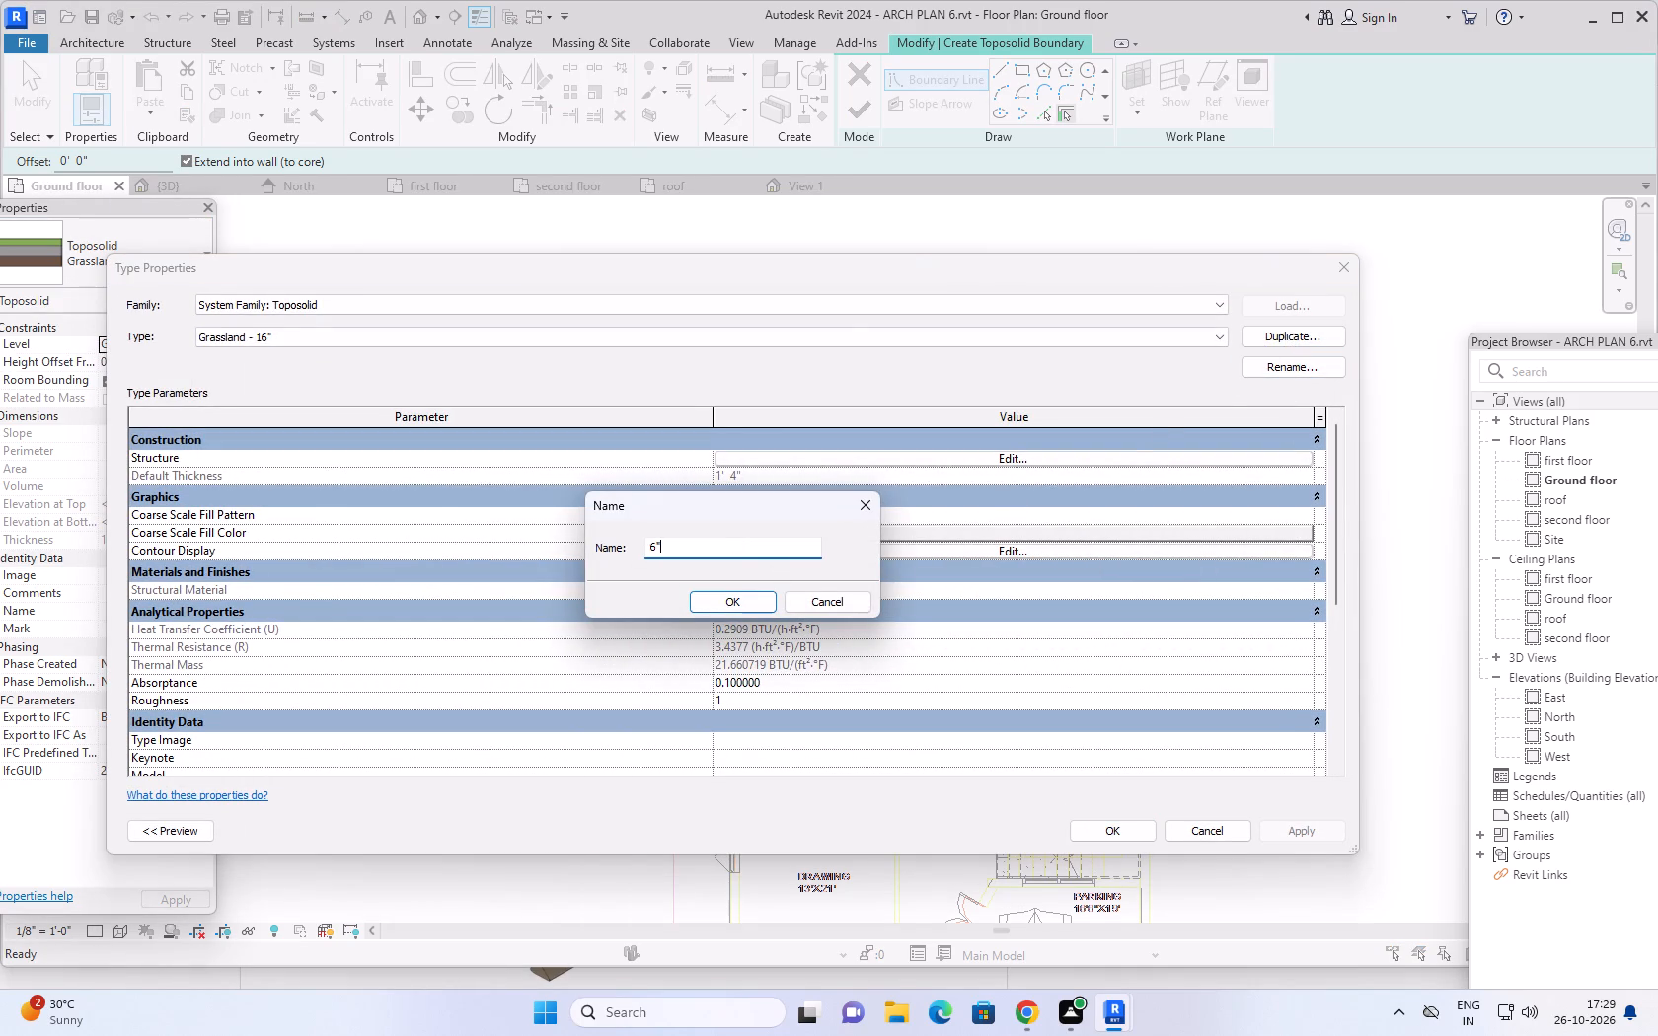
left_click(753, 606)
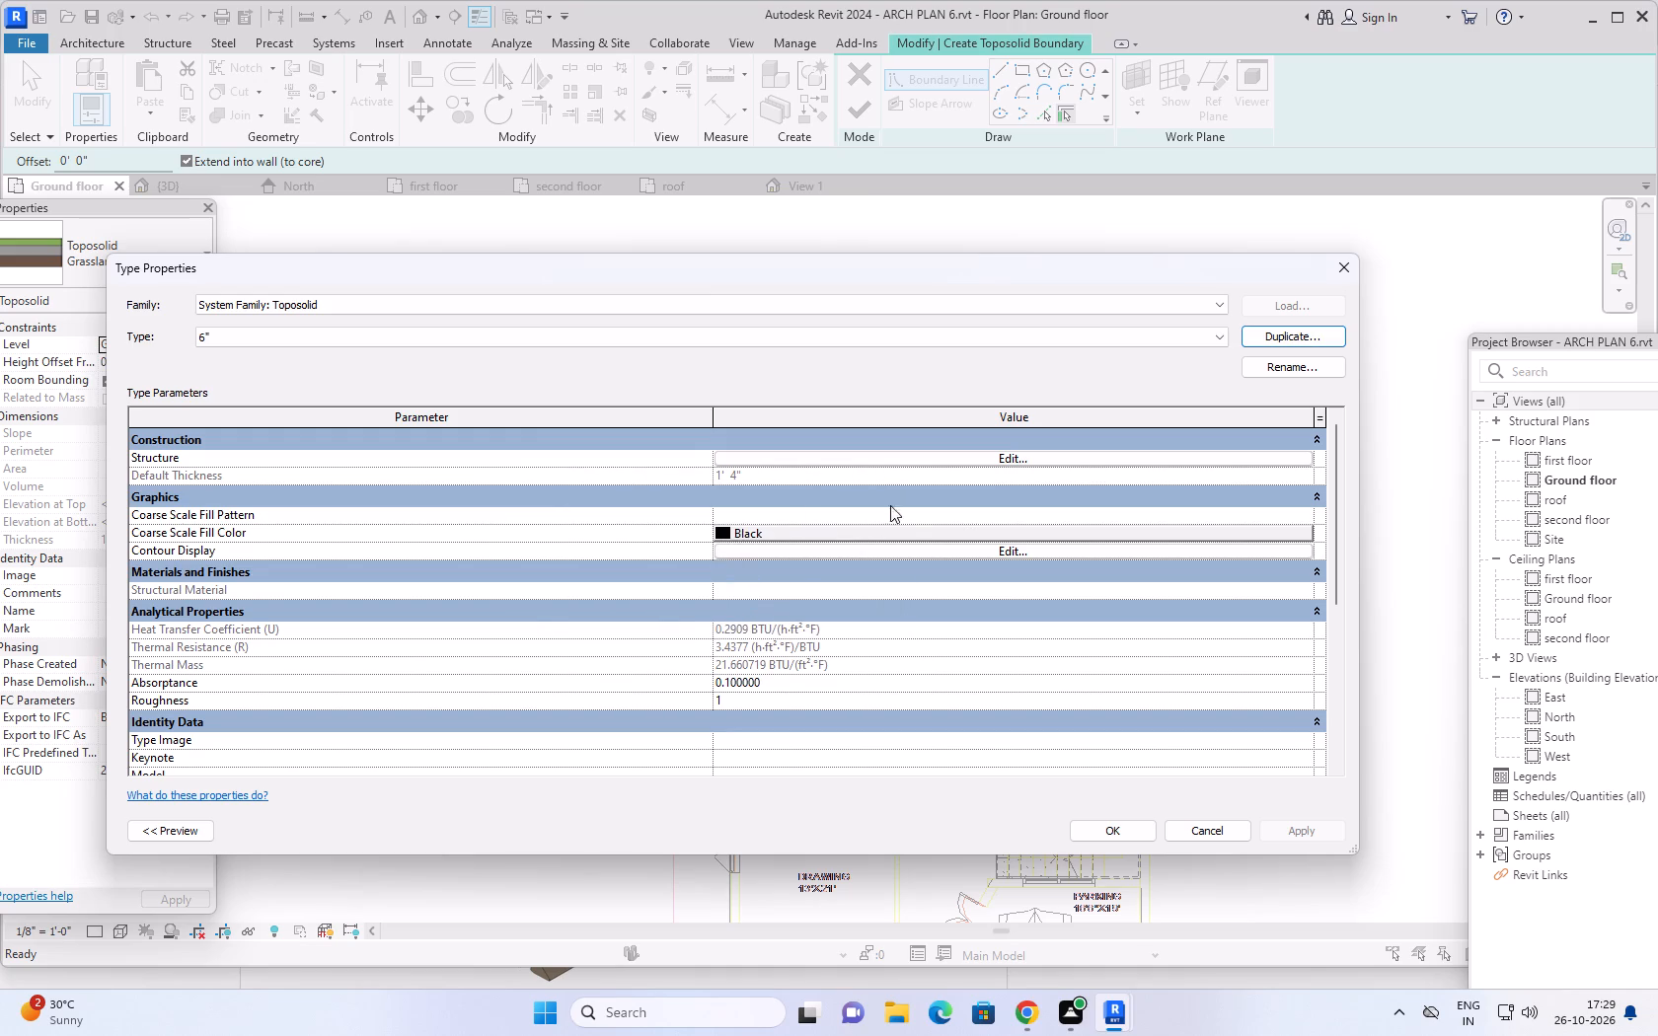
Set the Earth, Gravel and Grass layers of the 6" toposolid type to 2" thickness each.
left_click(965, 458)
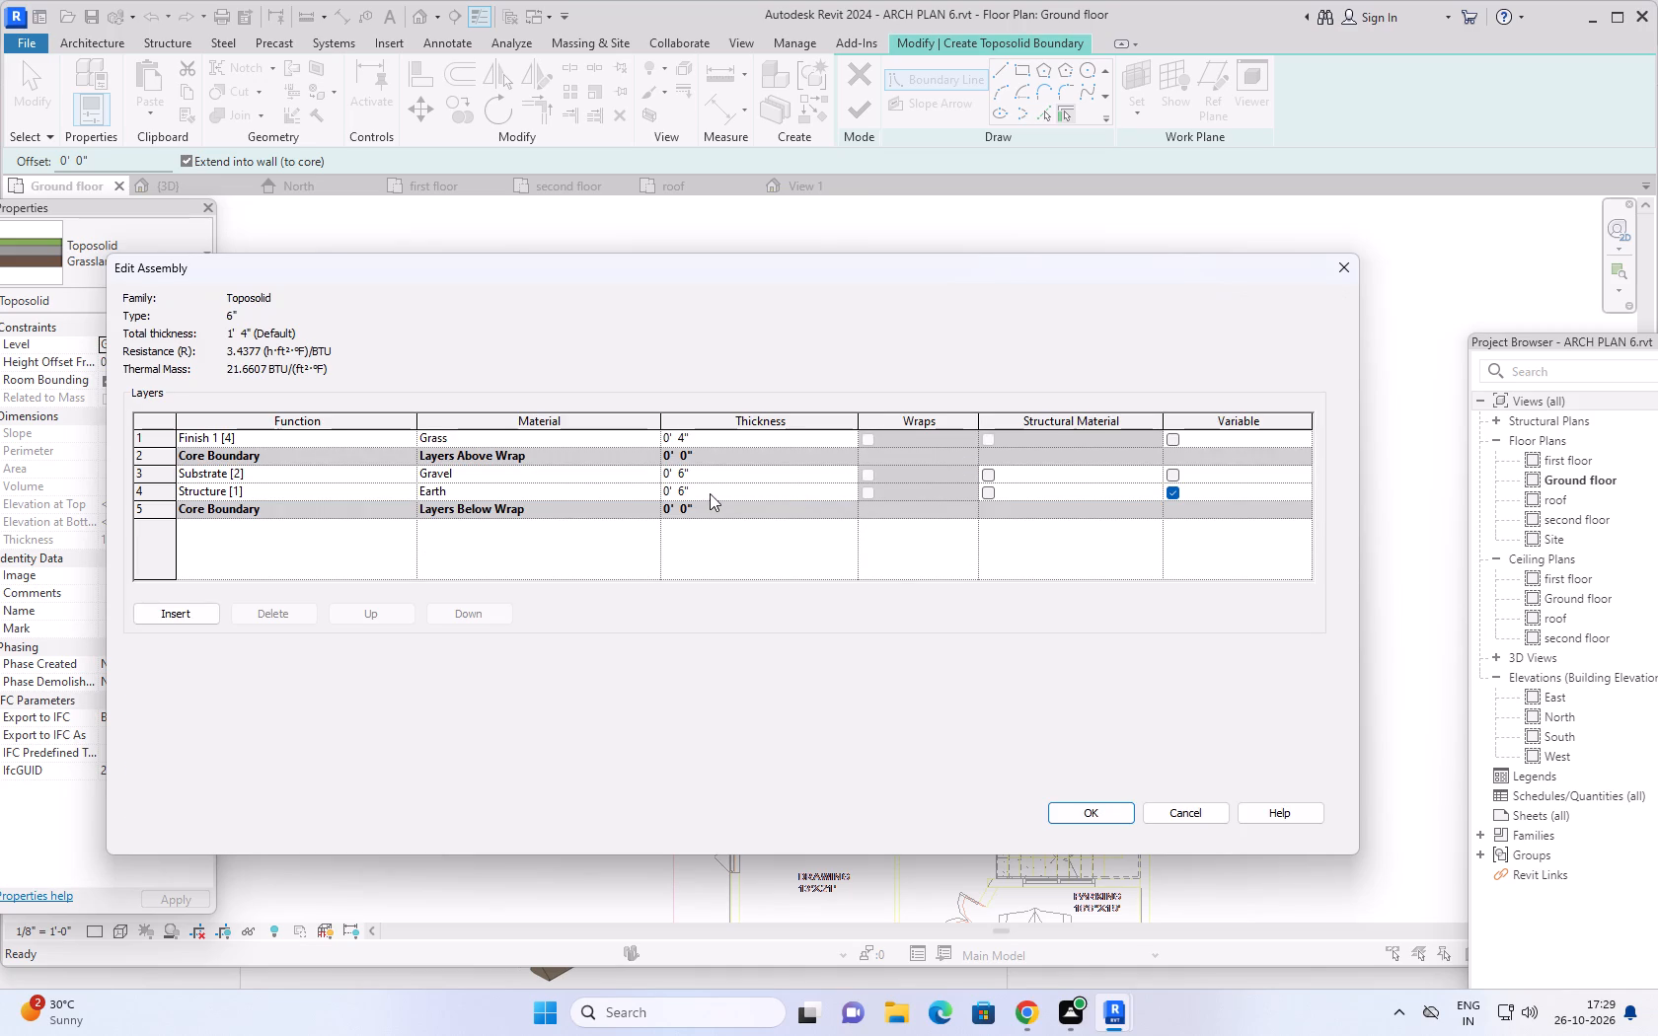
left_click(707, 494)
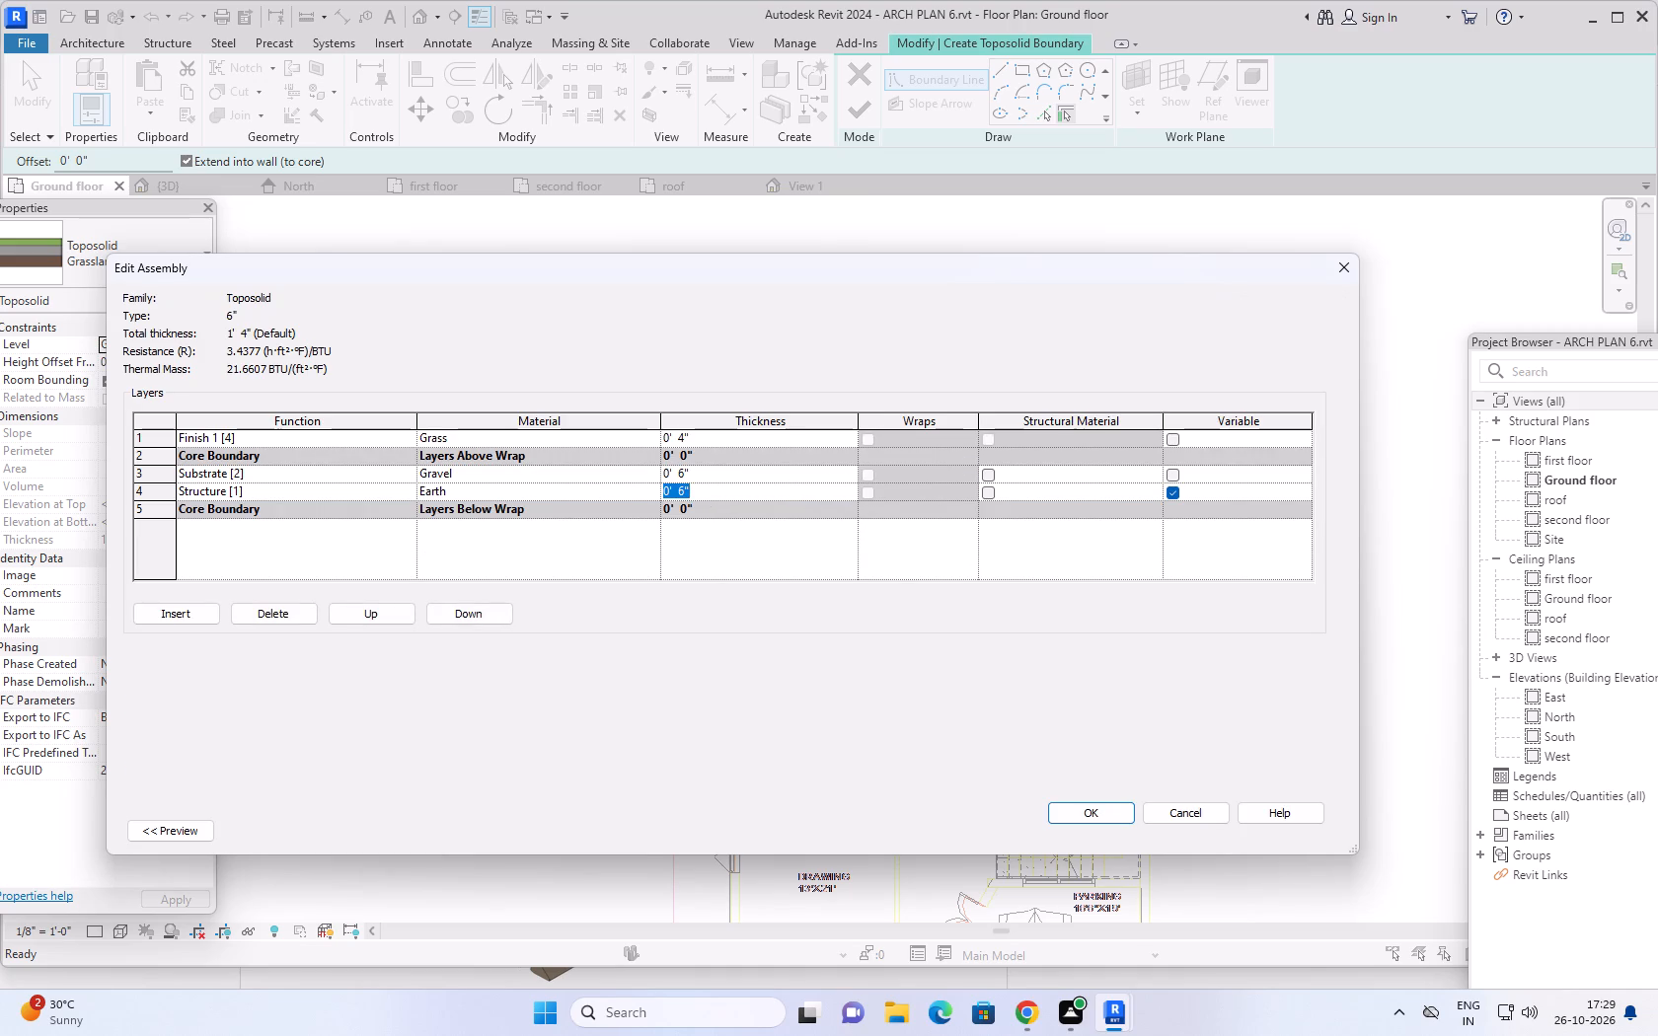
type("2\"")
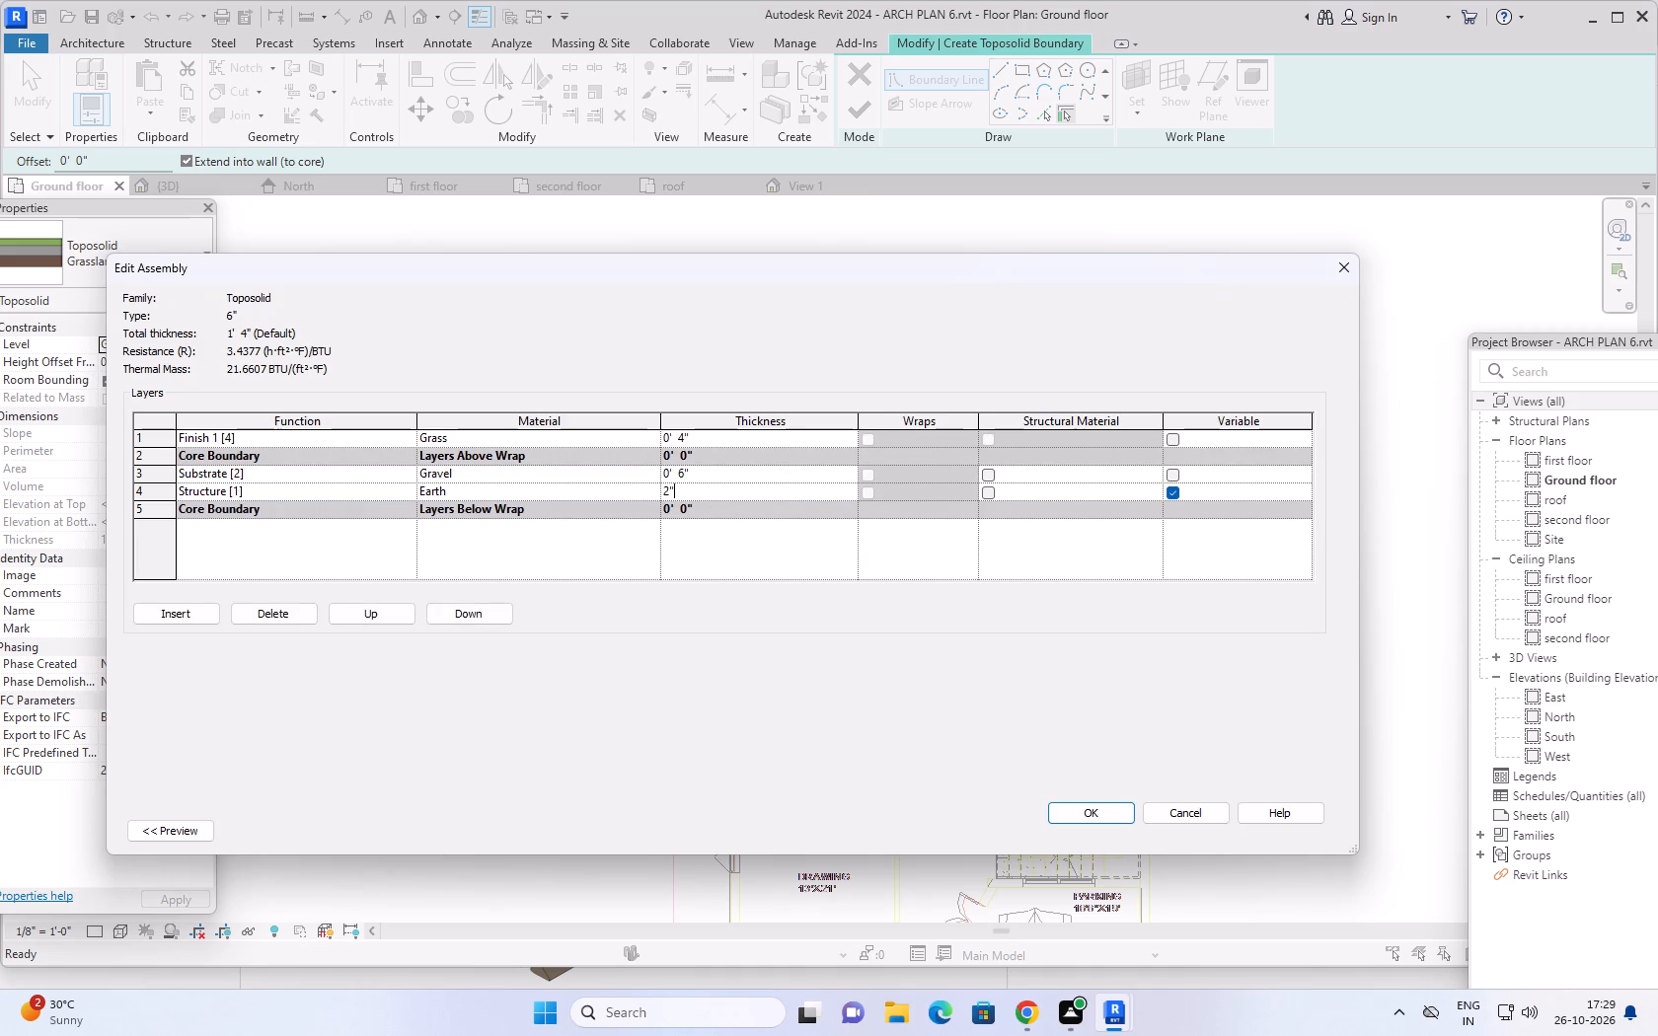
left_click(712, 476)
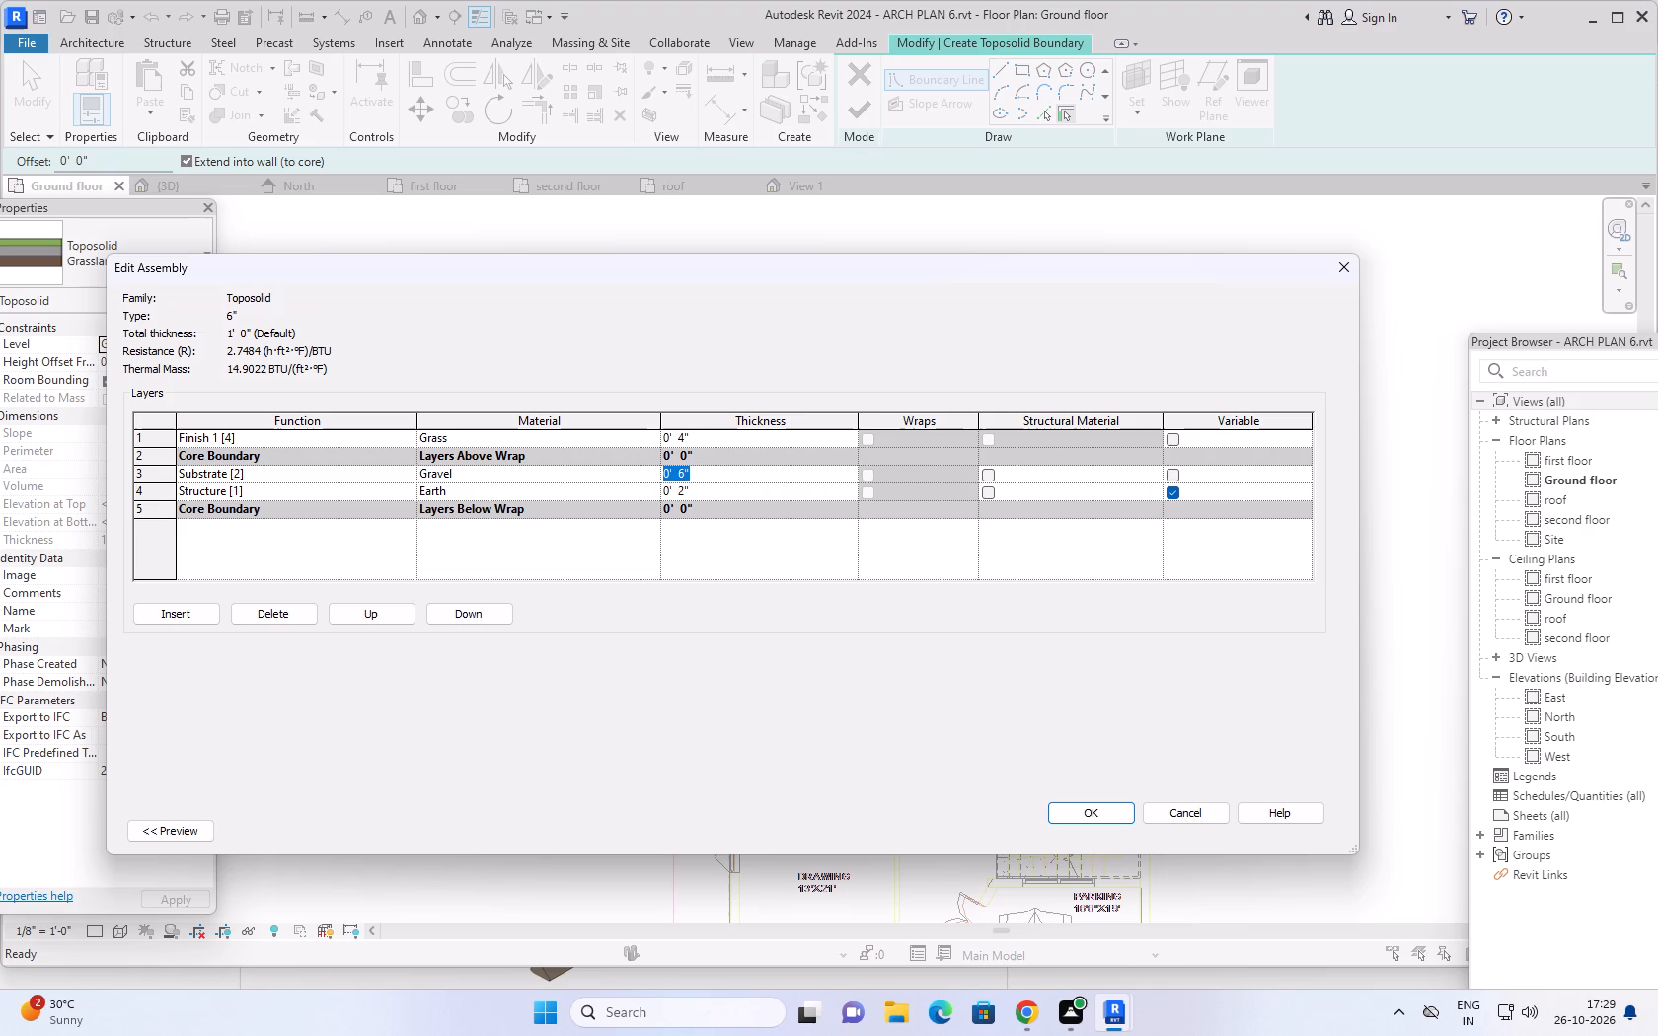
type("2\"")
left_click(697, 435)
key("BackSpace")
key("BackSpace")
key("BackSpace")
key("BackSpace")
key("BackSpace")
key("BackSpace")
key("BackSpace")
key("BackSpace")
key("BackSpace")
key("BackSpace")
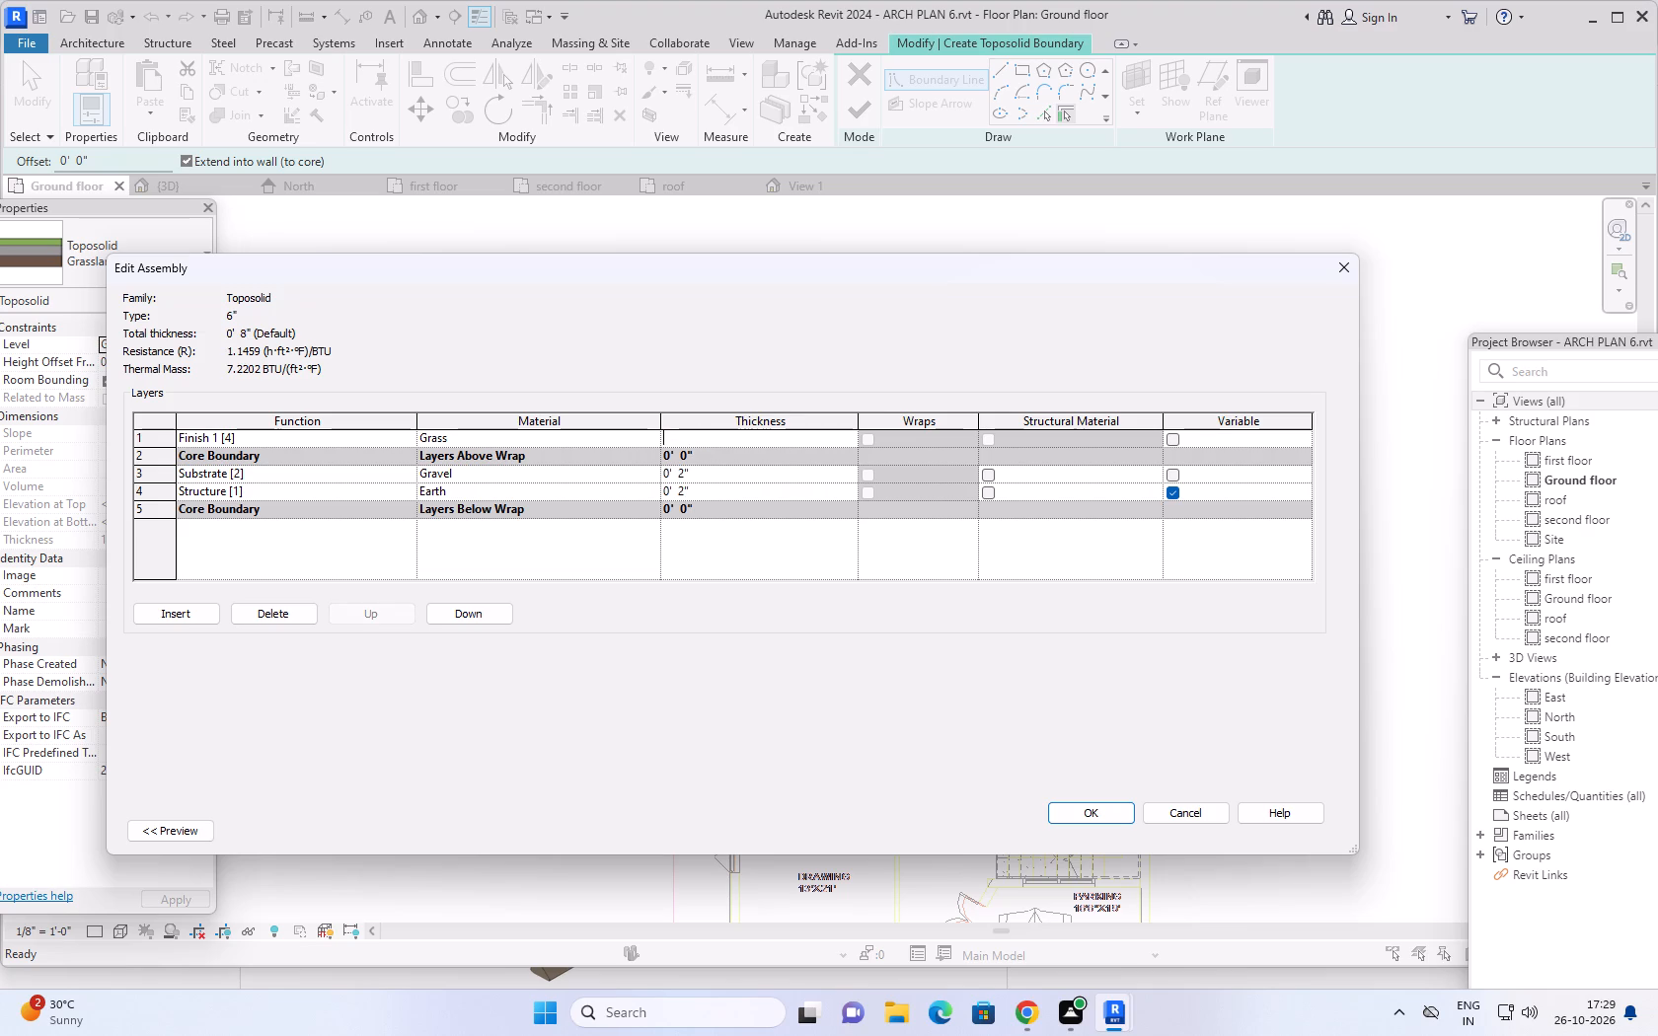
type("2\"")
left_click(1073, 810)
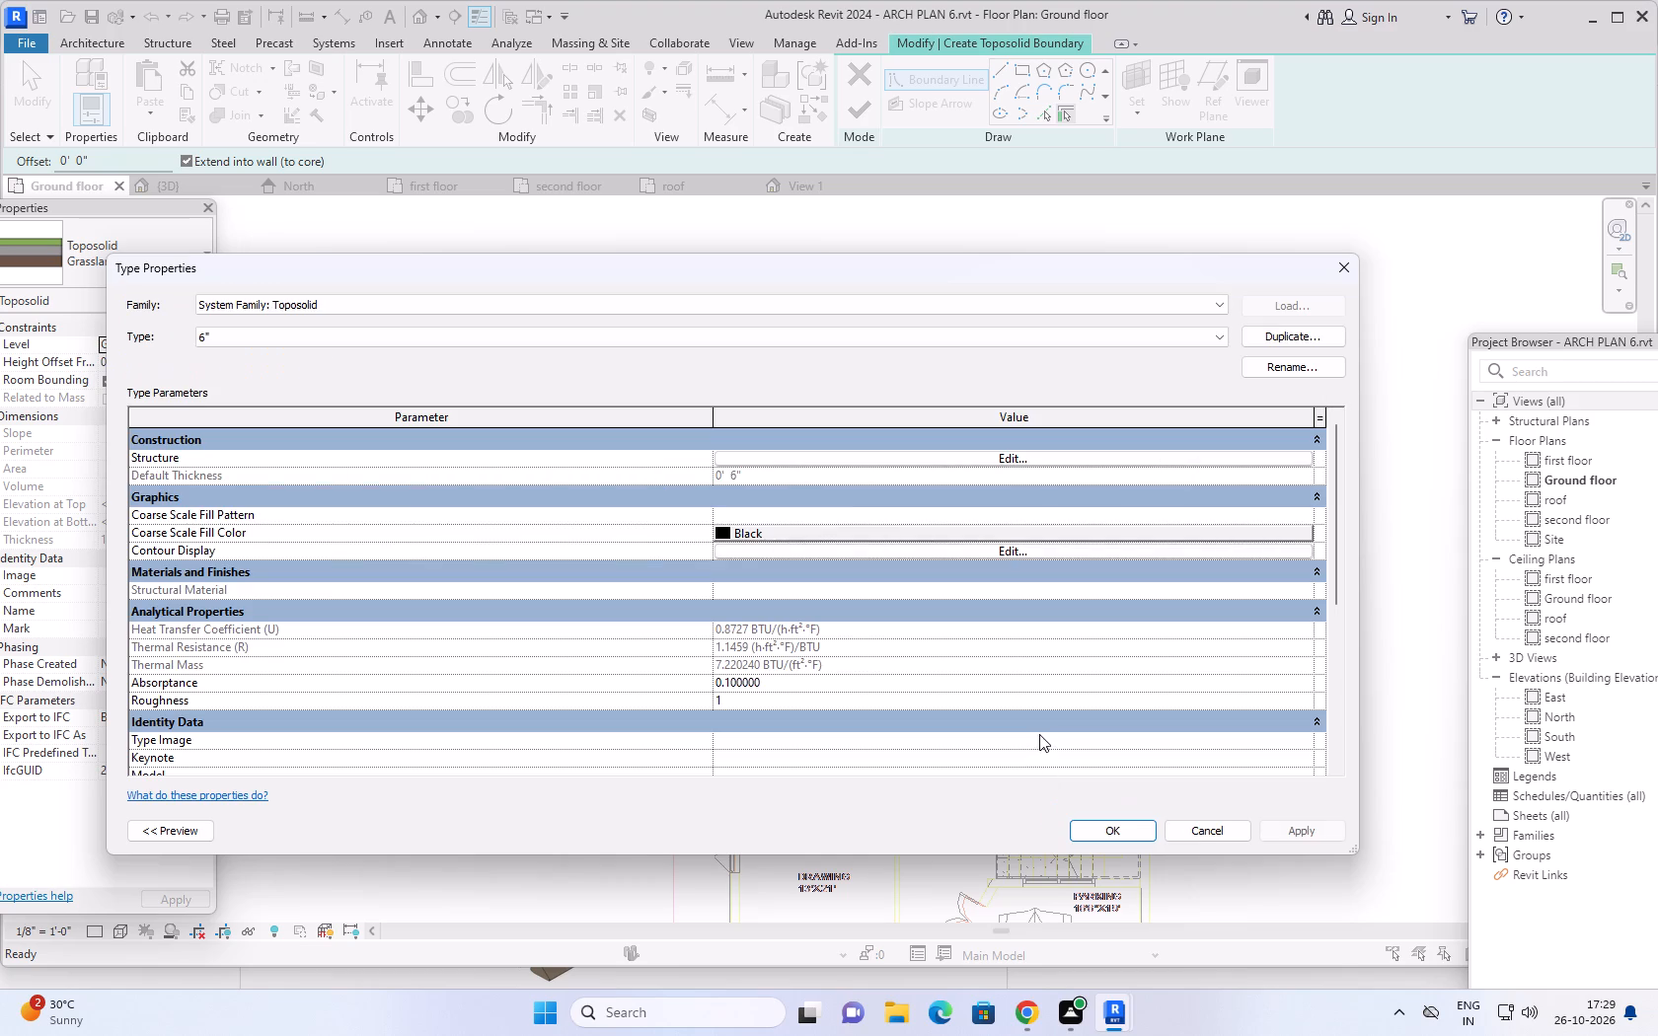
Review the type parameters of the 6" toposolid, from construction and graphics to identity data and IFC settings.
scroll(918, 527, "down", 7)
scroll(909, 615, "up", 16)
scroll(971, 515, "down", 14)
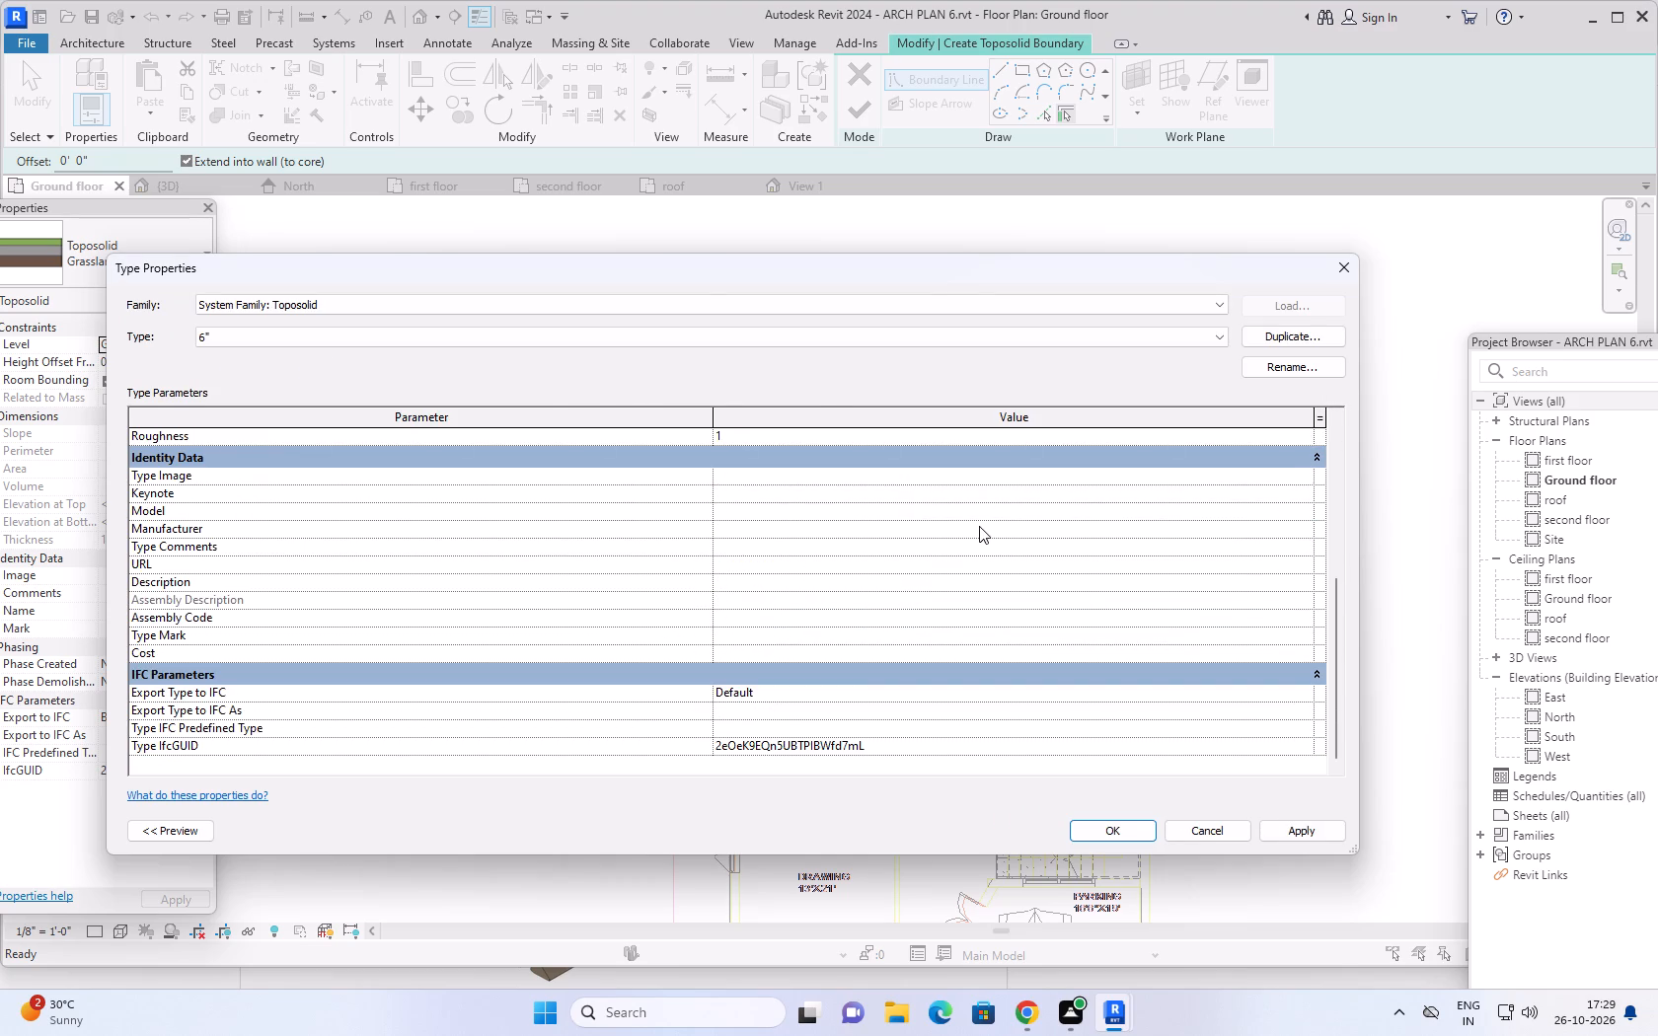
scroll(979, 526, "down", 4)
scroll(973, 539, "up", 13)
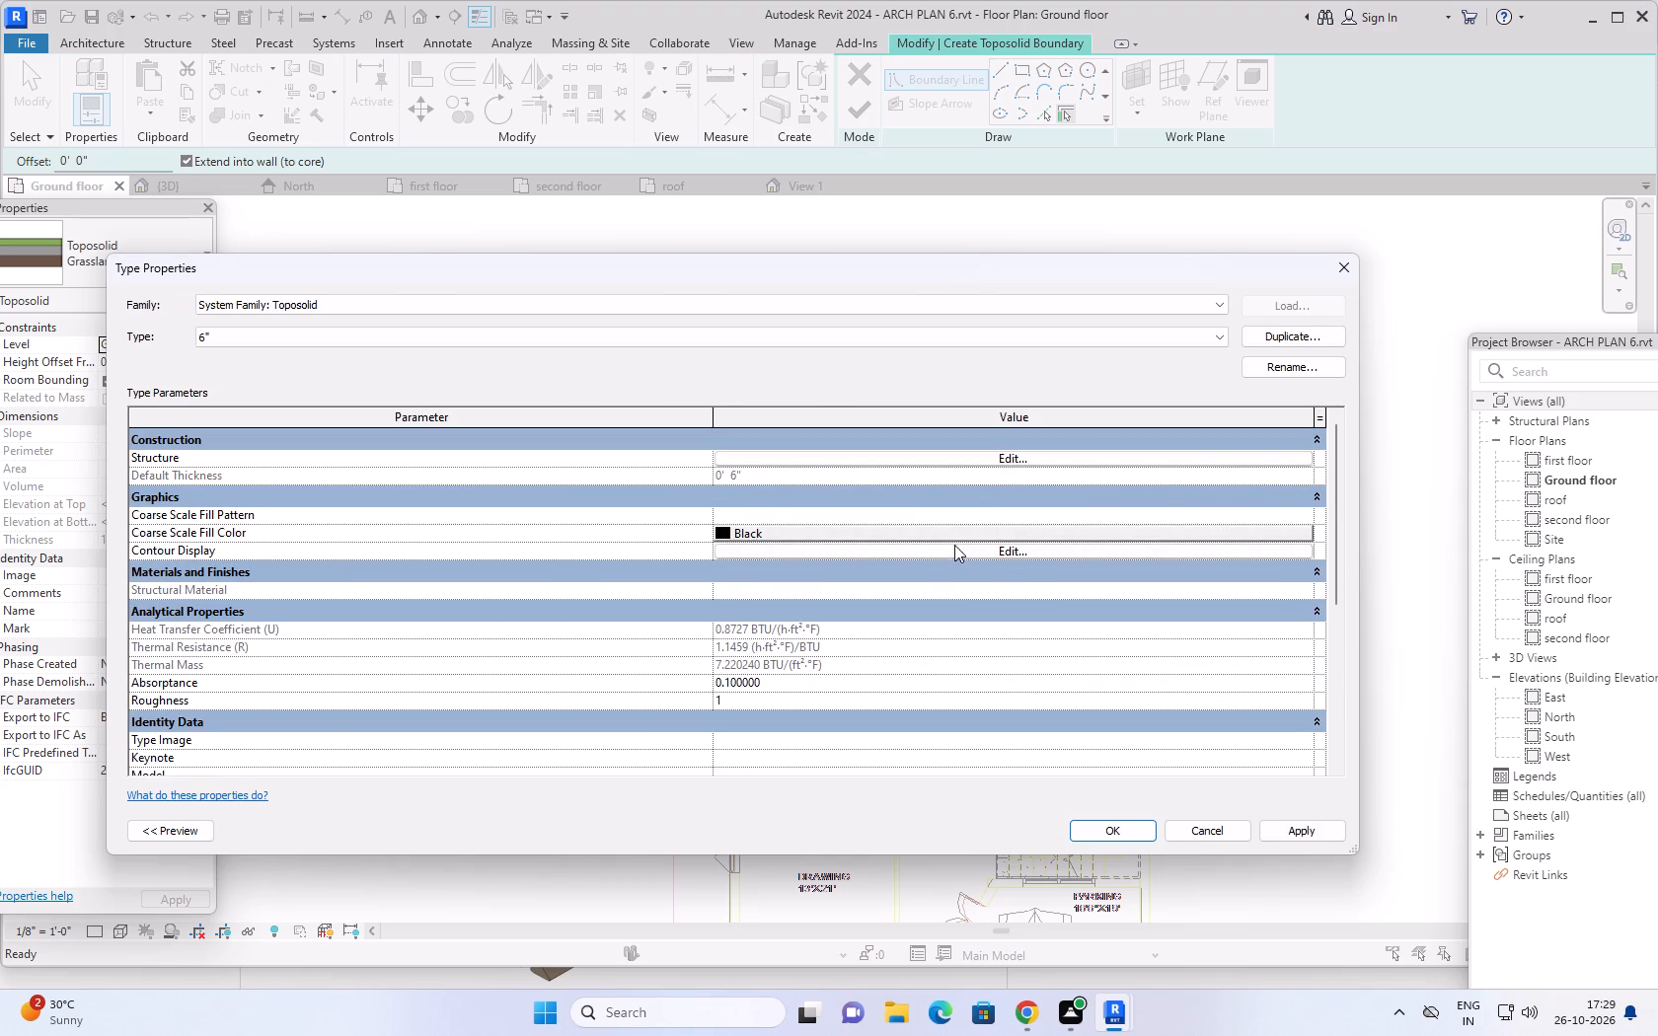
scroll(989, 503, "up", 2)
scroll(1093, 536, "down", 2)
scroll(1094, 542, "up", 2)
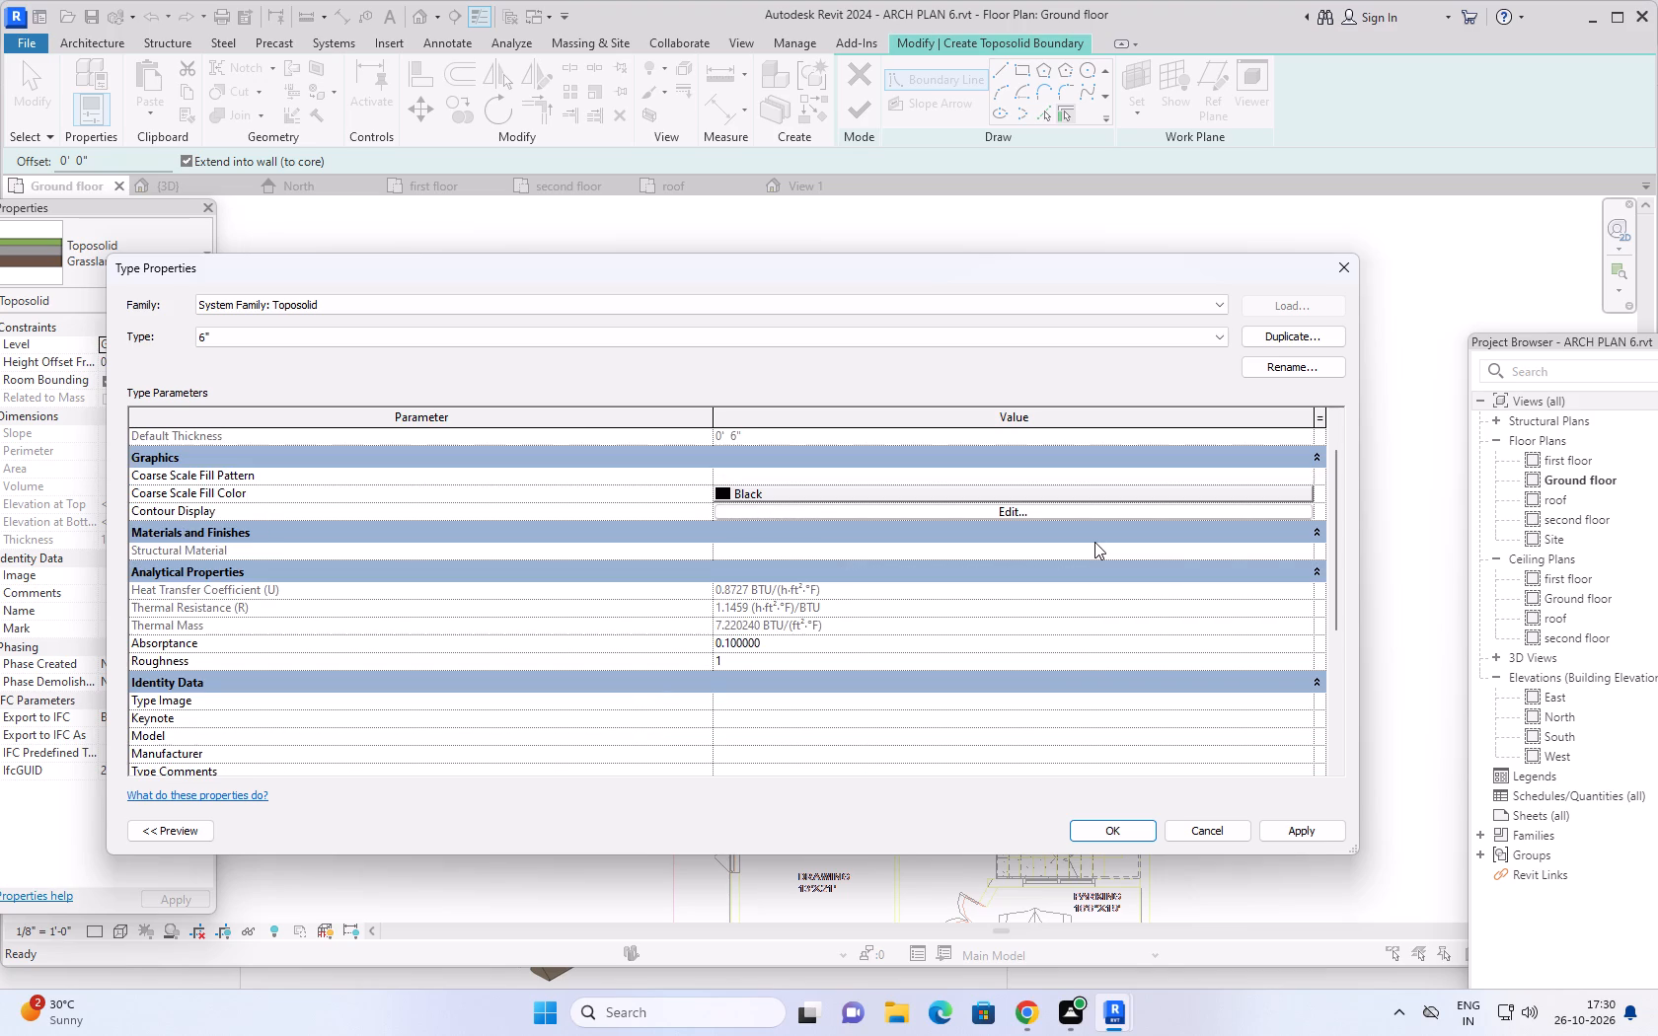
scroll(1094, 542, "up", 2)
scroll(1094, 542, "down", 13)
scroll(1104, 630, "up", 6)
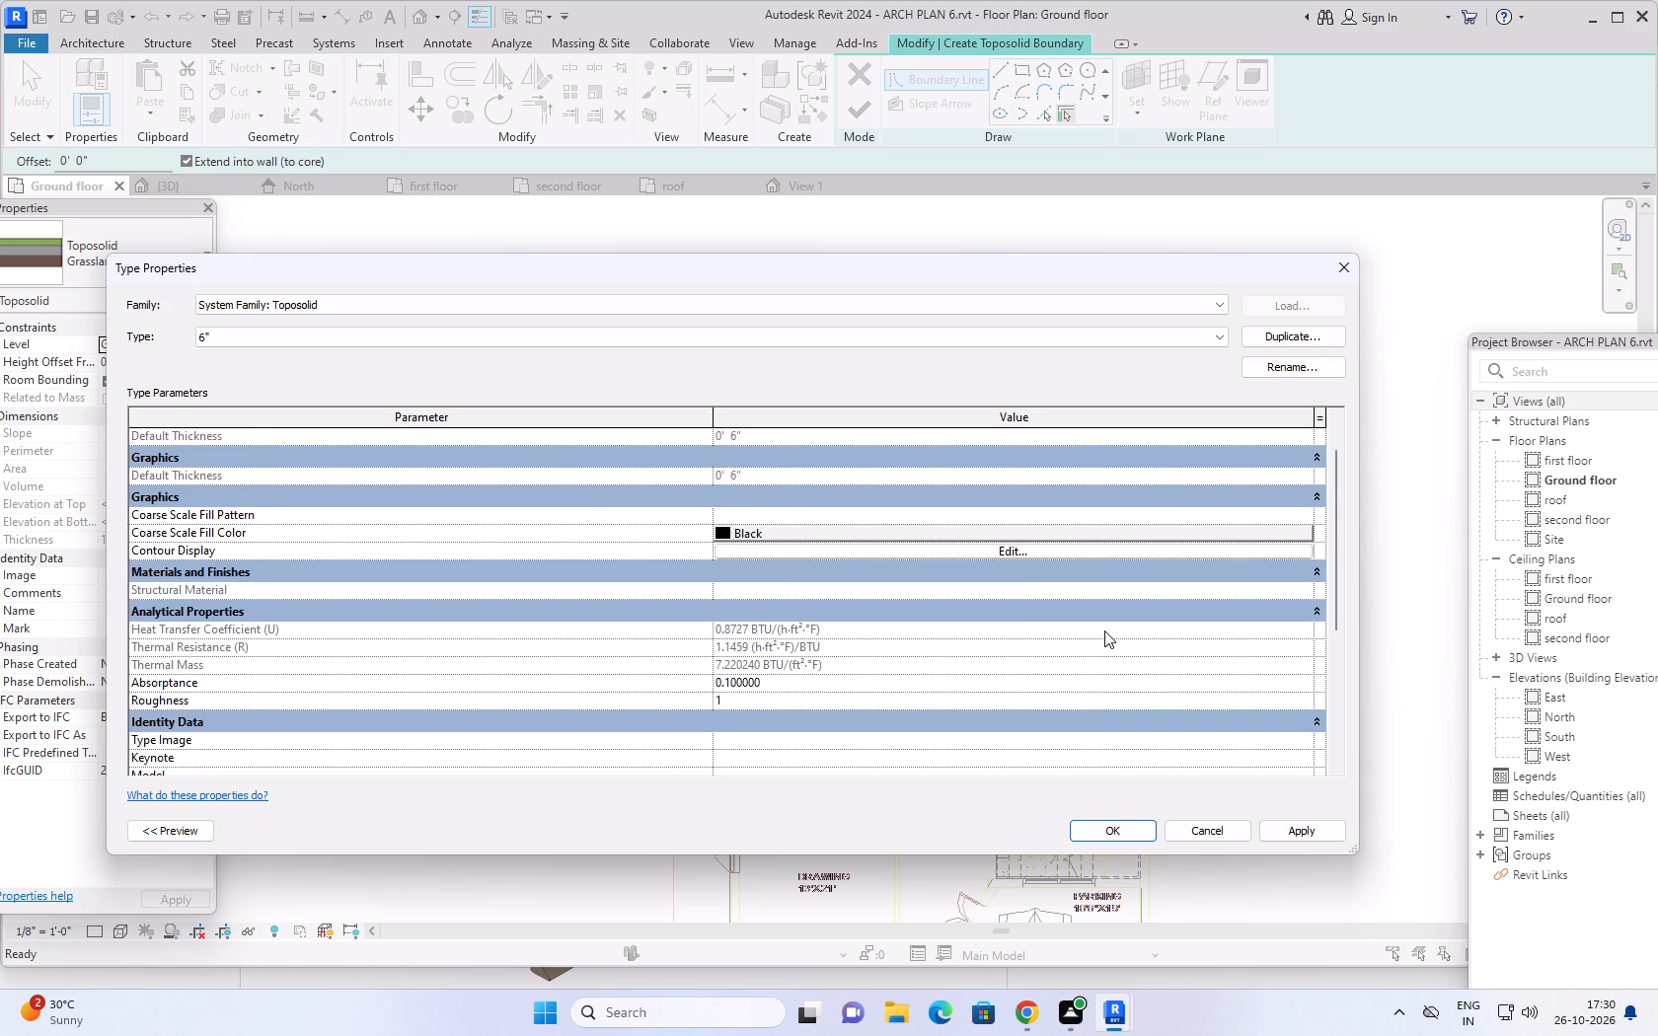
scroll(1104, 630, "up", 4)
scroll(1171, 659, "down", 4)
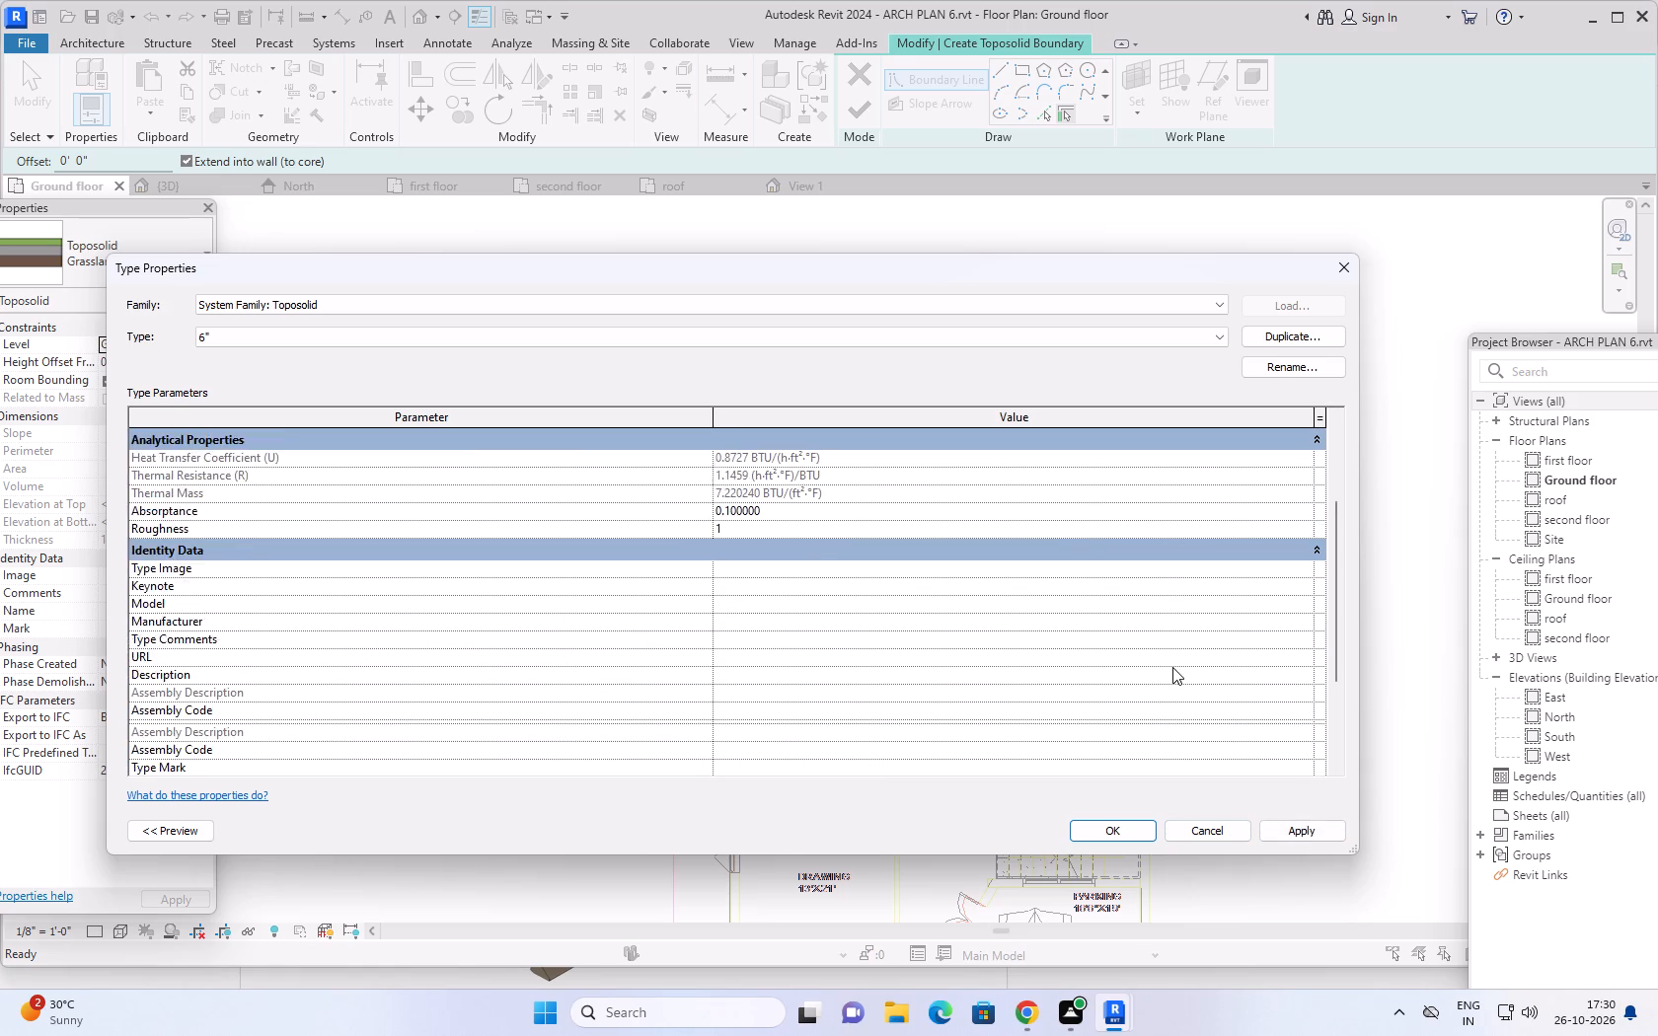
scroll(1172, 667, "up", 5)
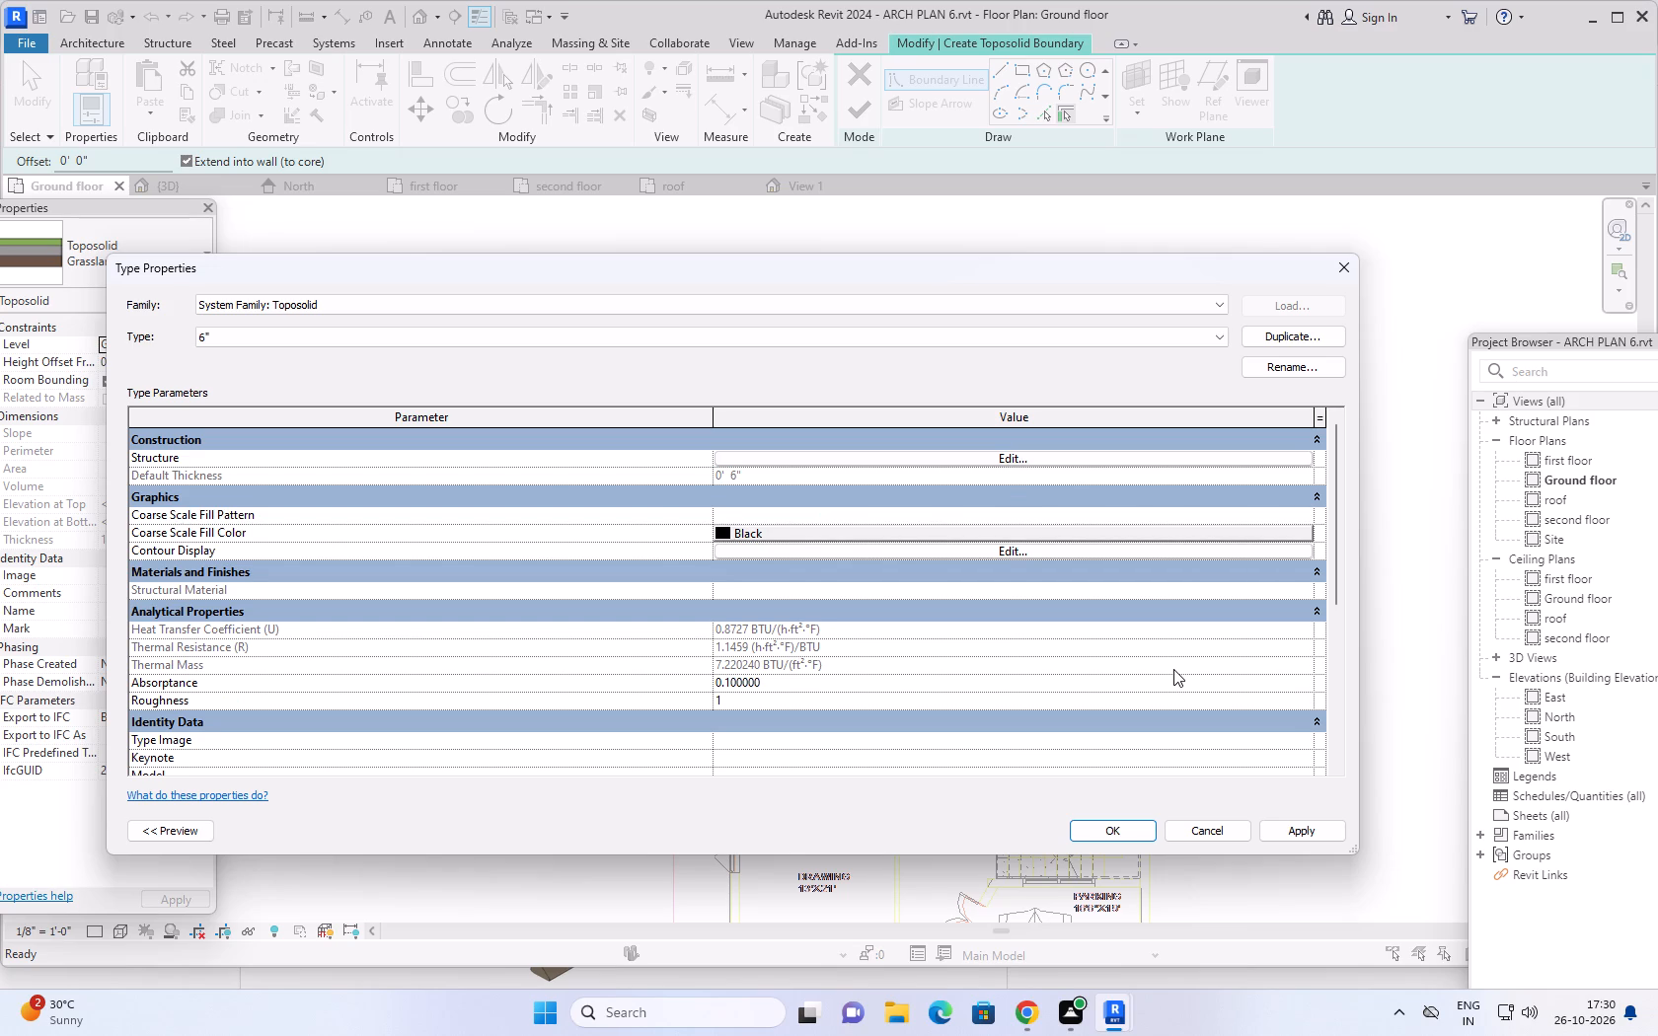
scroll(1174, 678, "down", 2)
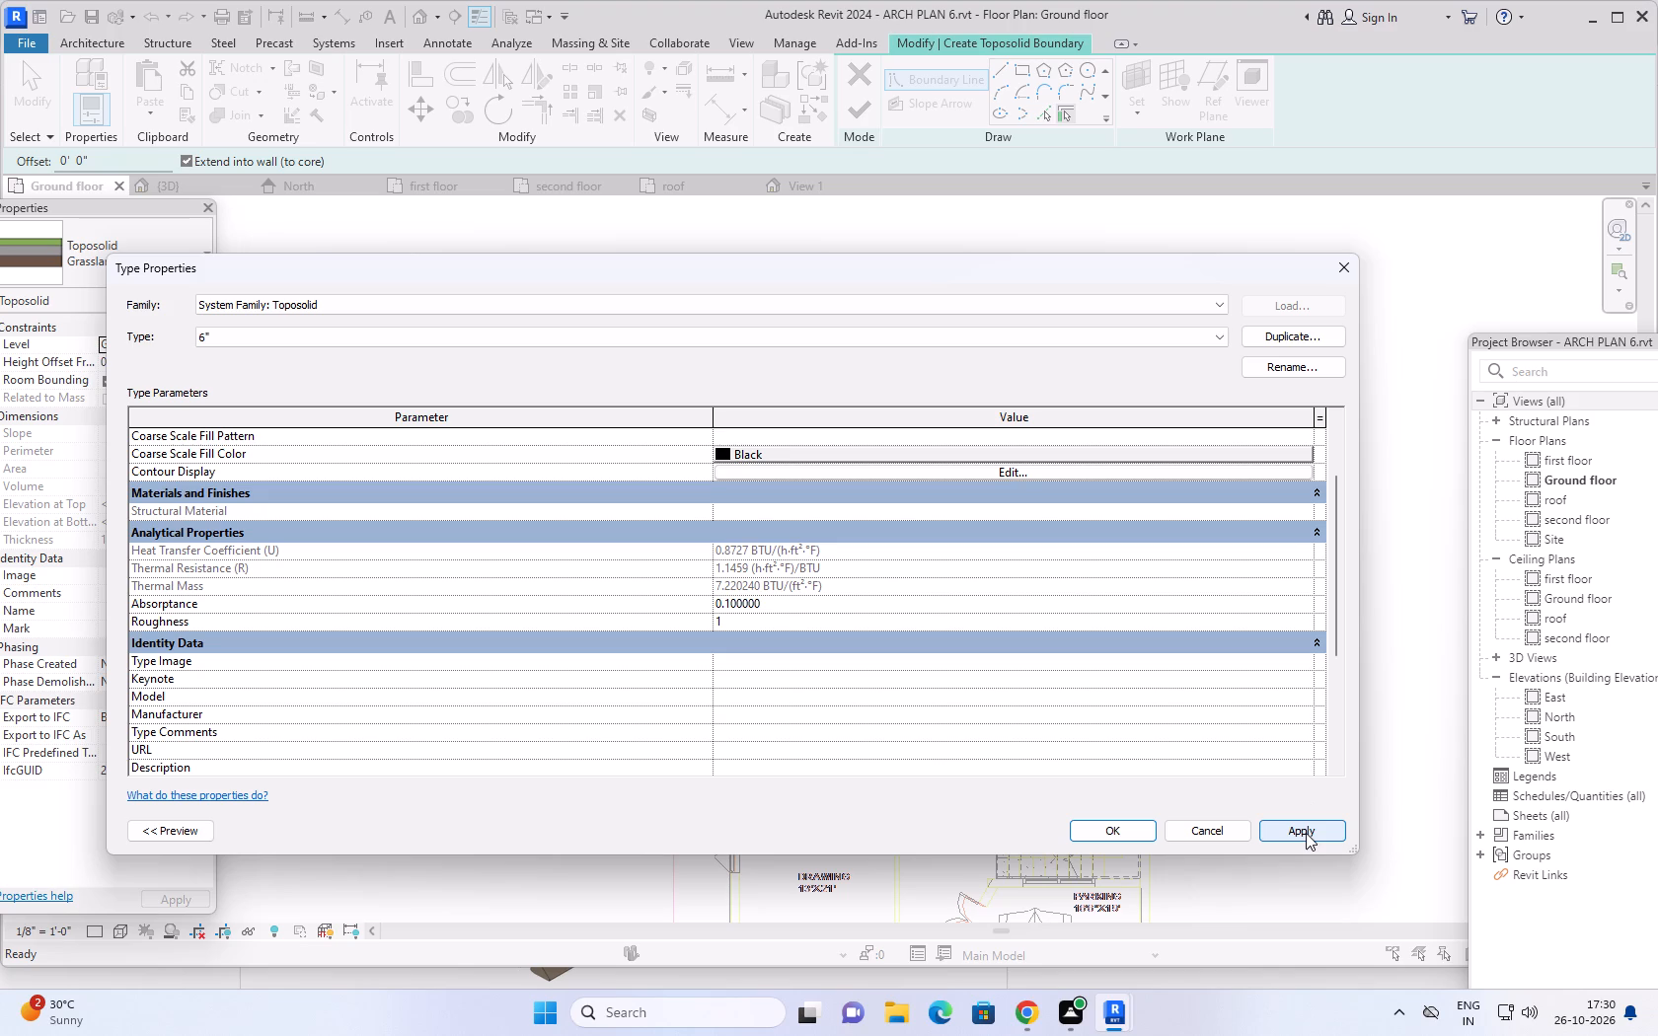
scroll(1098, 665, "up", 5)
scroll(1105, 662, "down", 7)
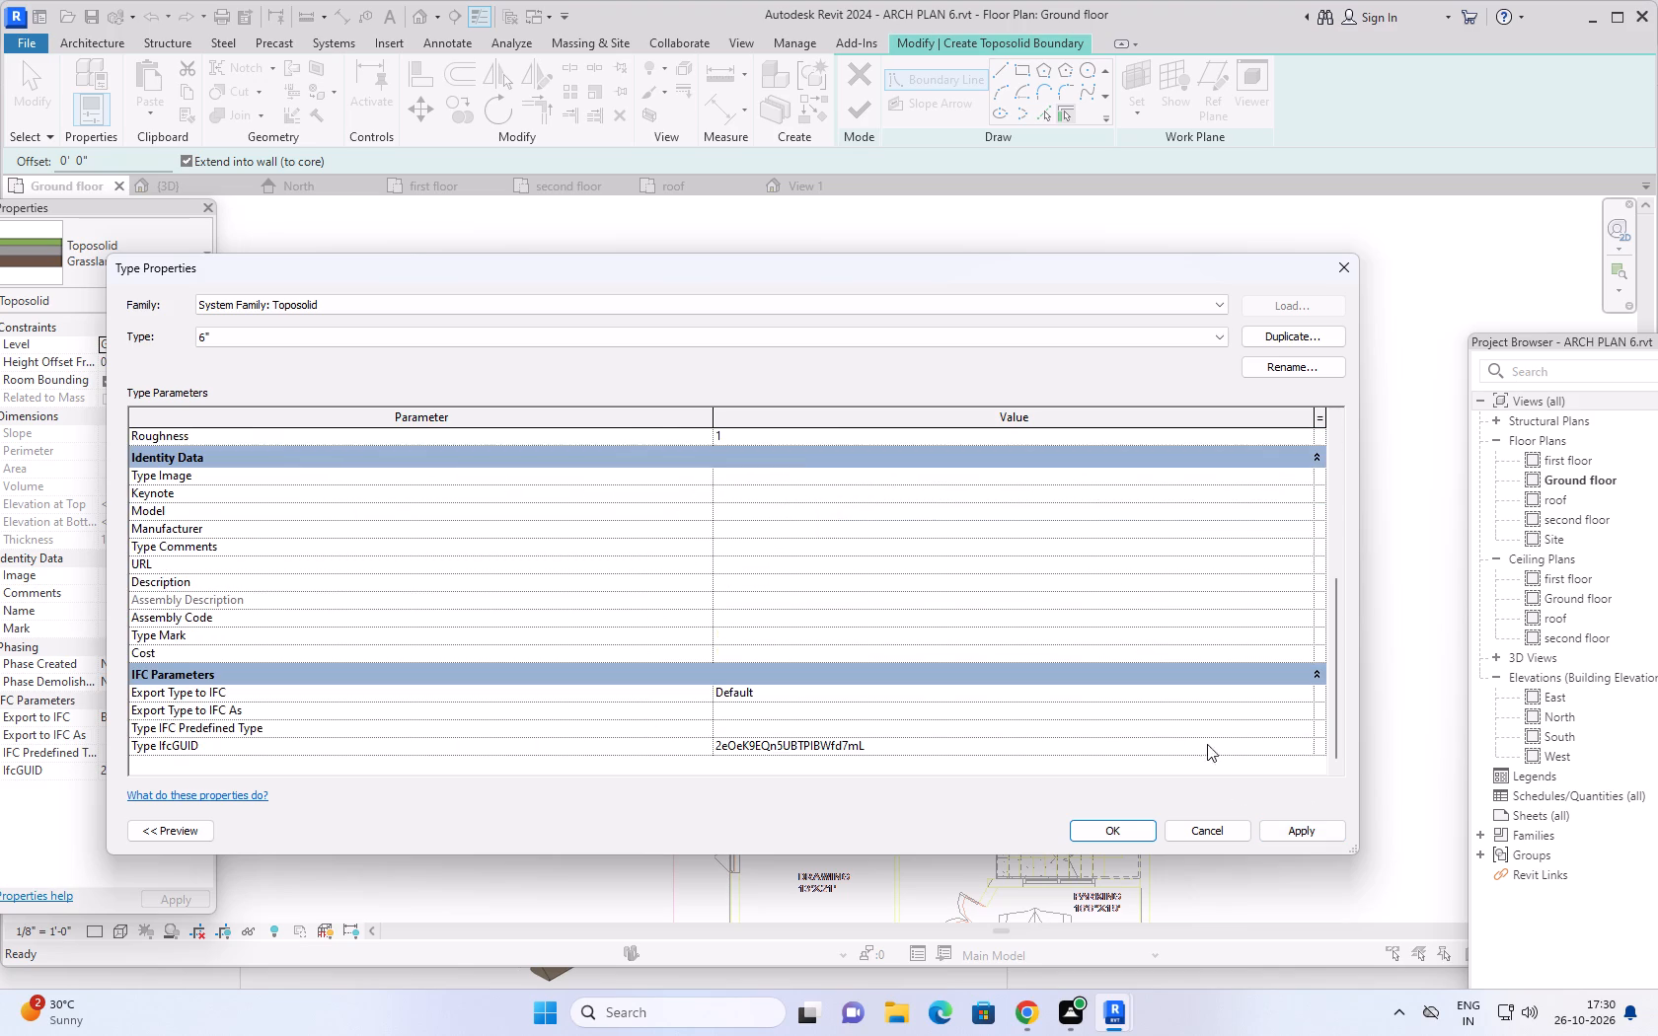
Apply the edited 6" type to the new toposolid and return to its boundary sketch.
left_click(1310, 830)
left_click(1134, 831)
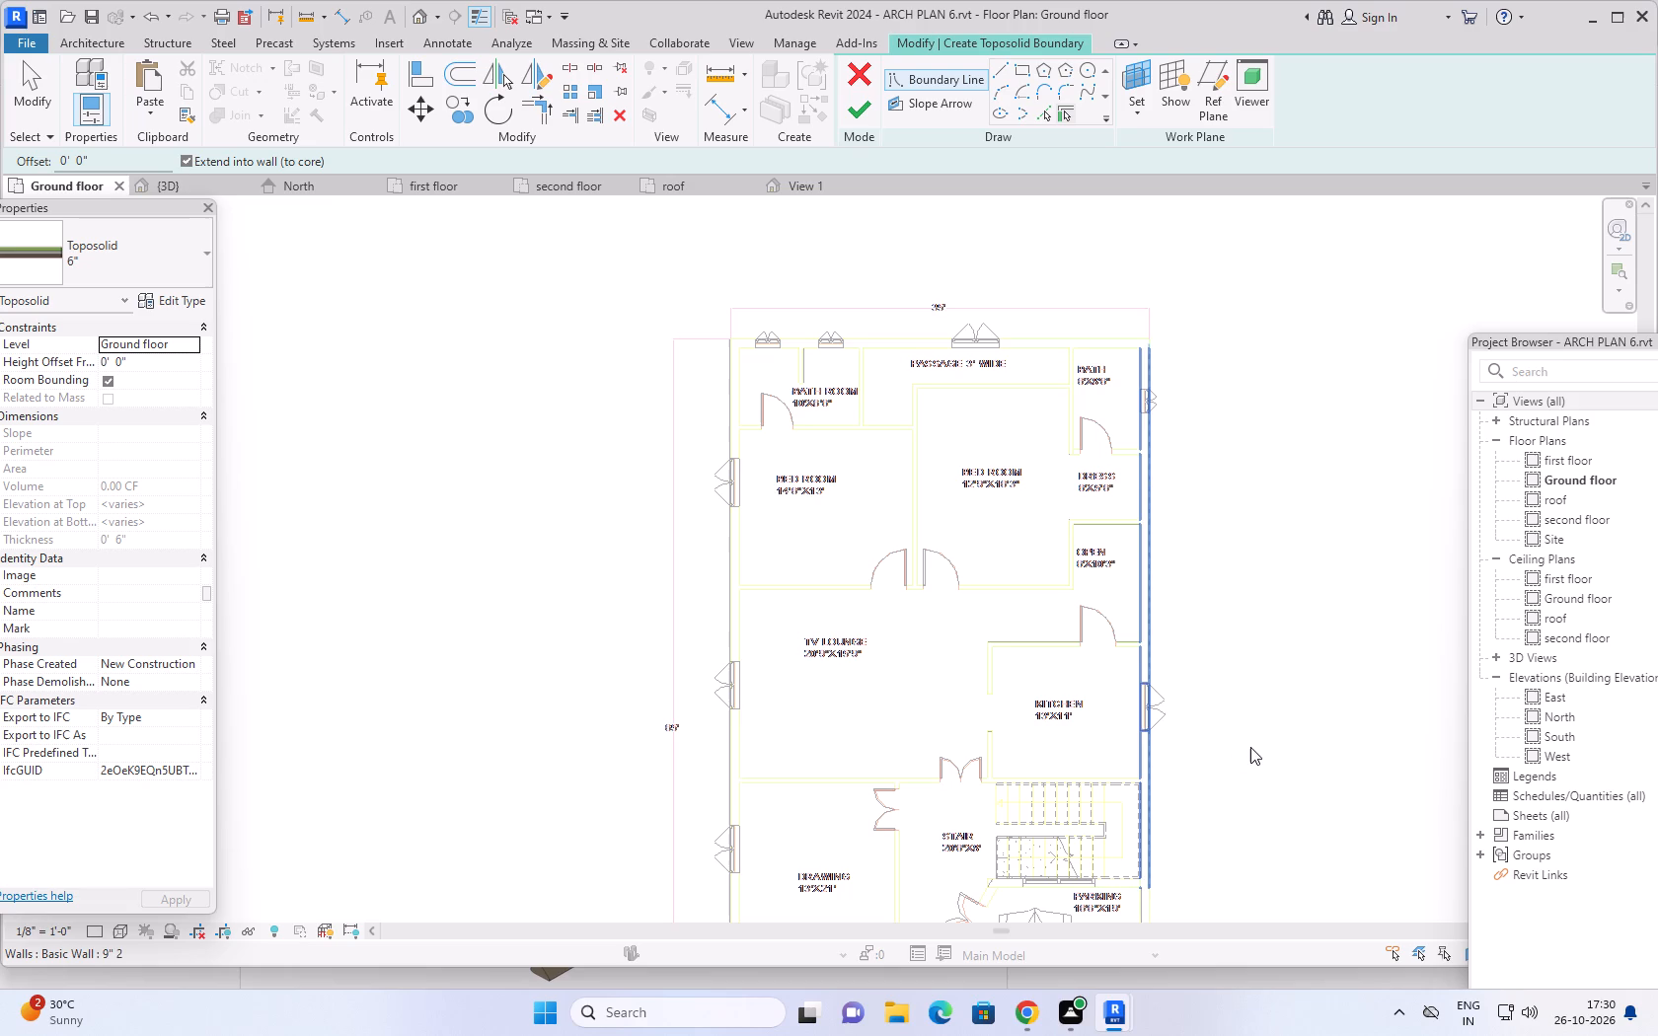
Sketch a rectangular toposolid boundary with a 5' offset outside the house, from the rear bathroom corner to the opposite wall corner beside the main gate.
scroll(1283, 746, "down", 2)
middle_click_drag(1277, 744, 1237, 665)
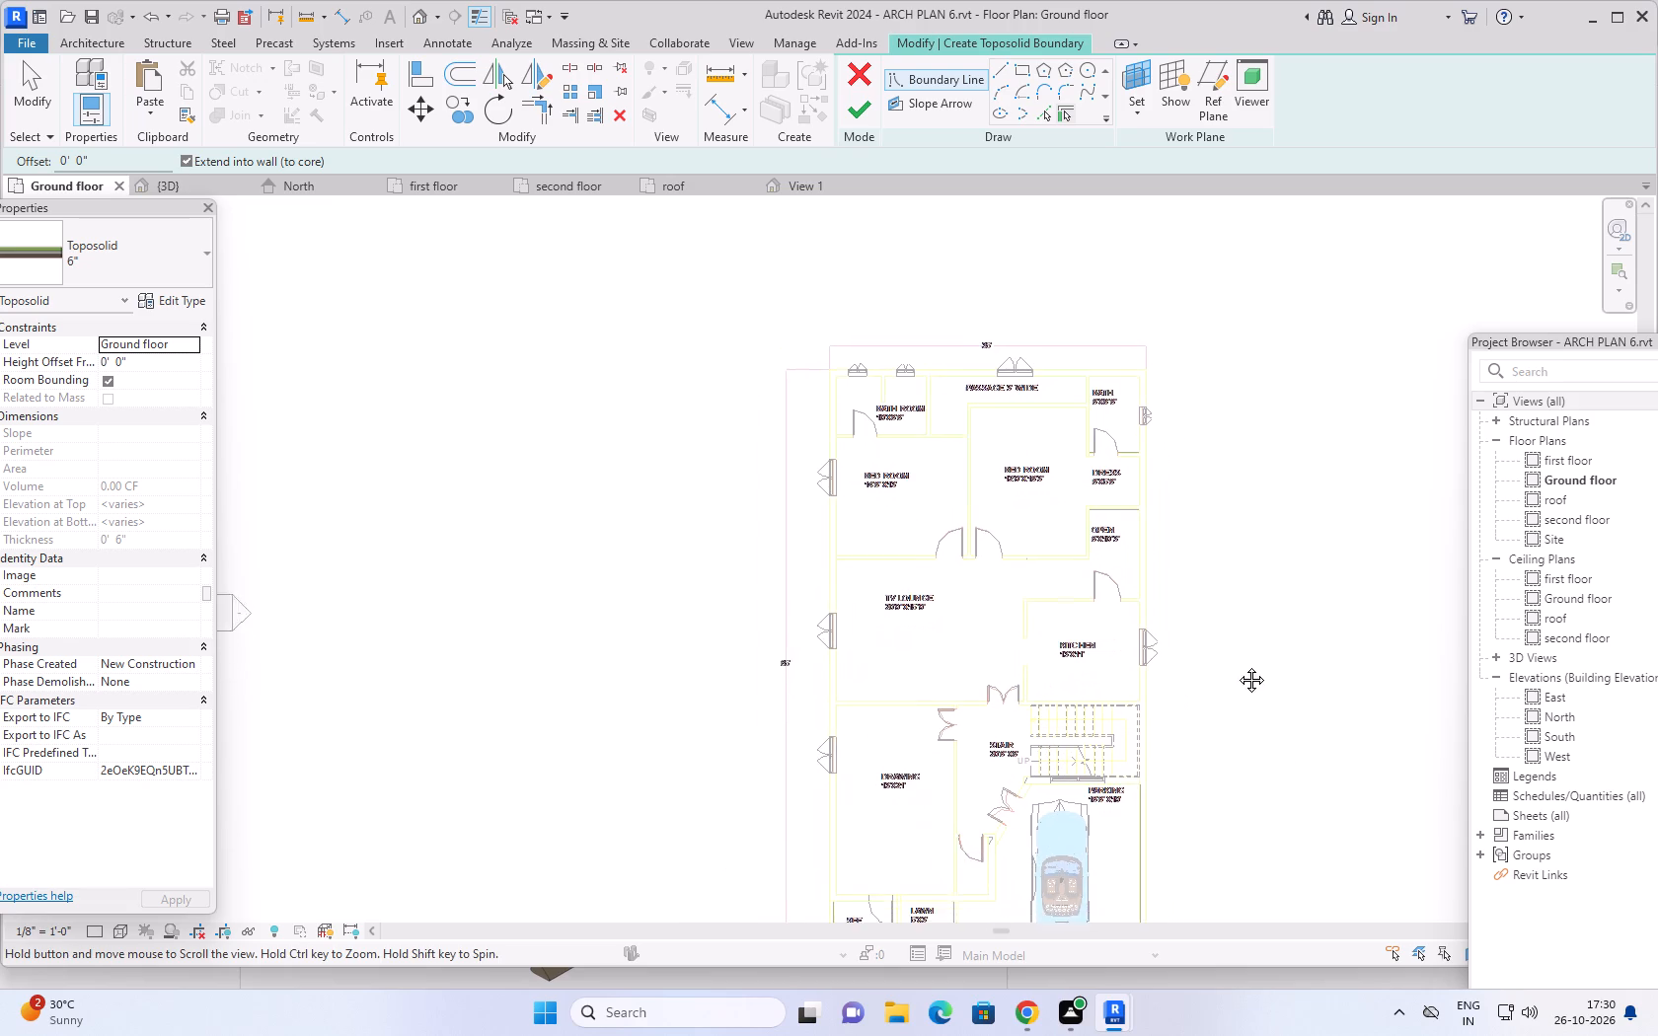
middle_click_drag(1237, 665, 1206, 576)
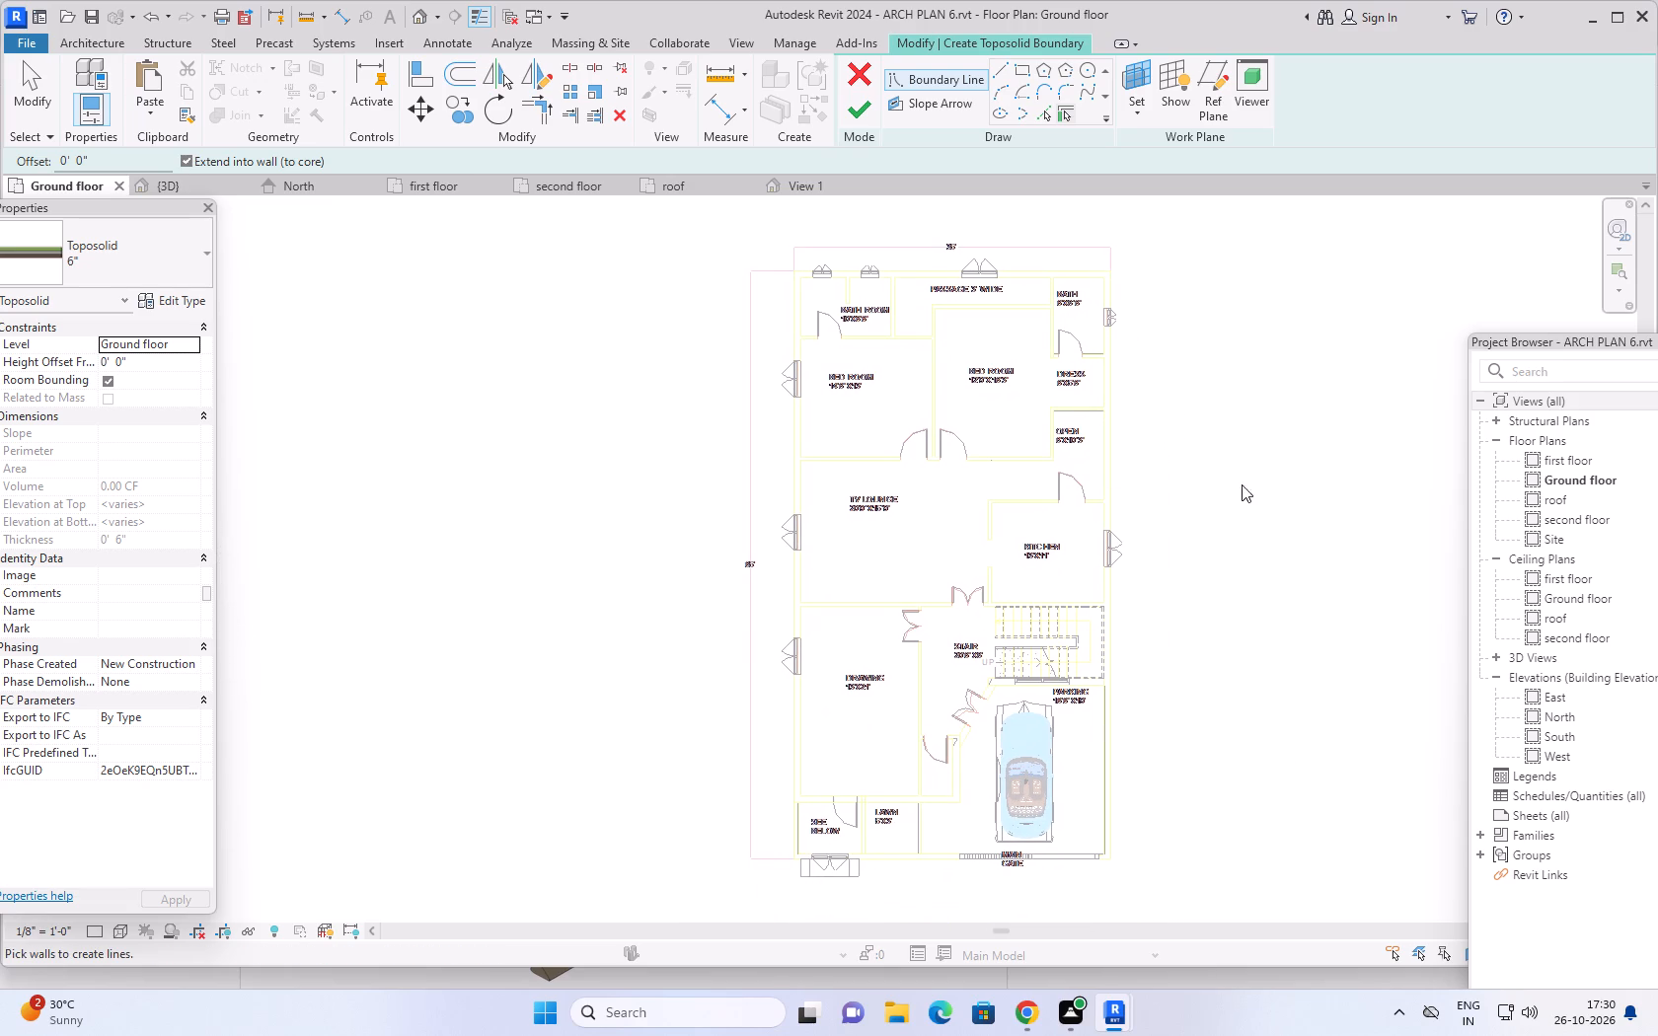
left_click(1019, 72)
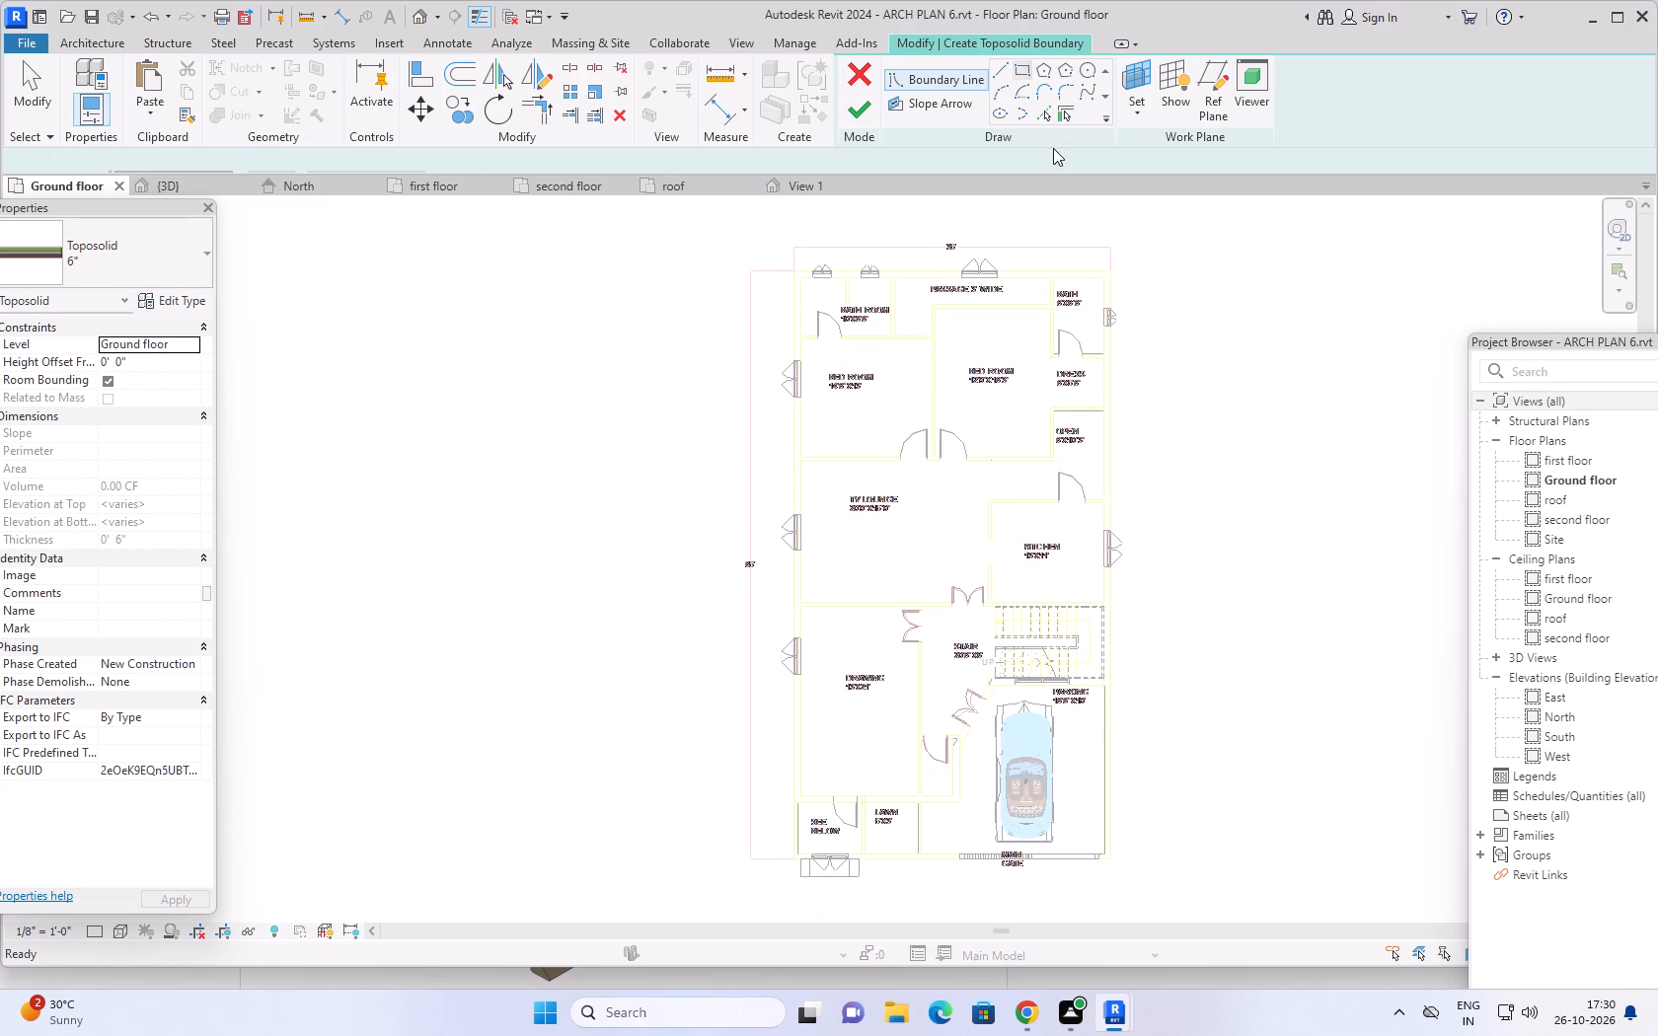
left_click(187, 161)
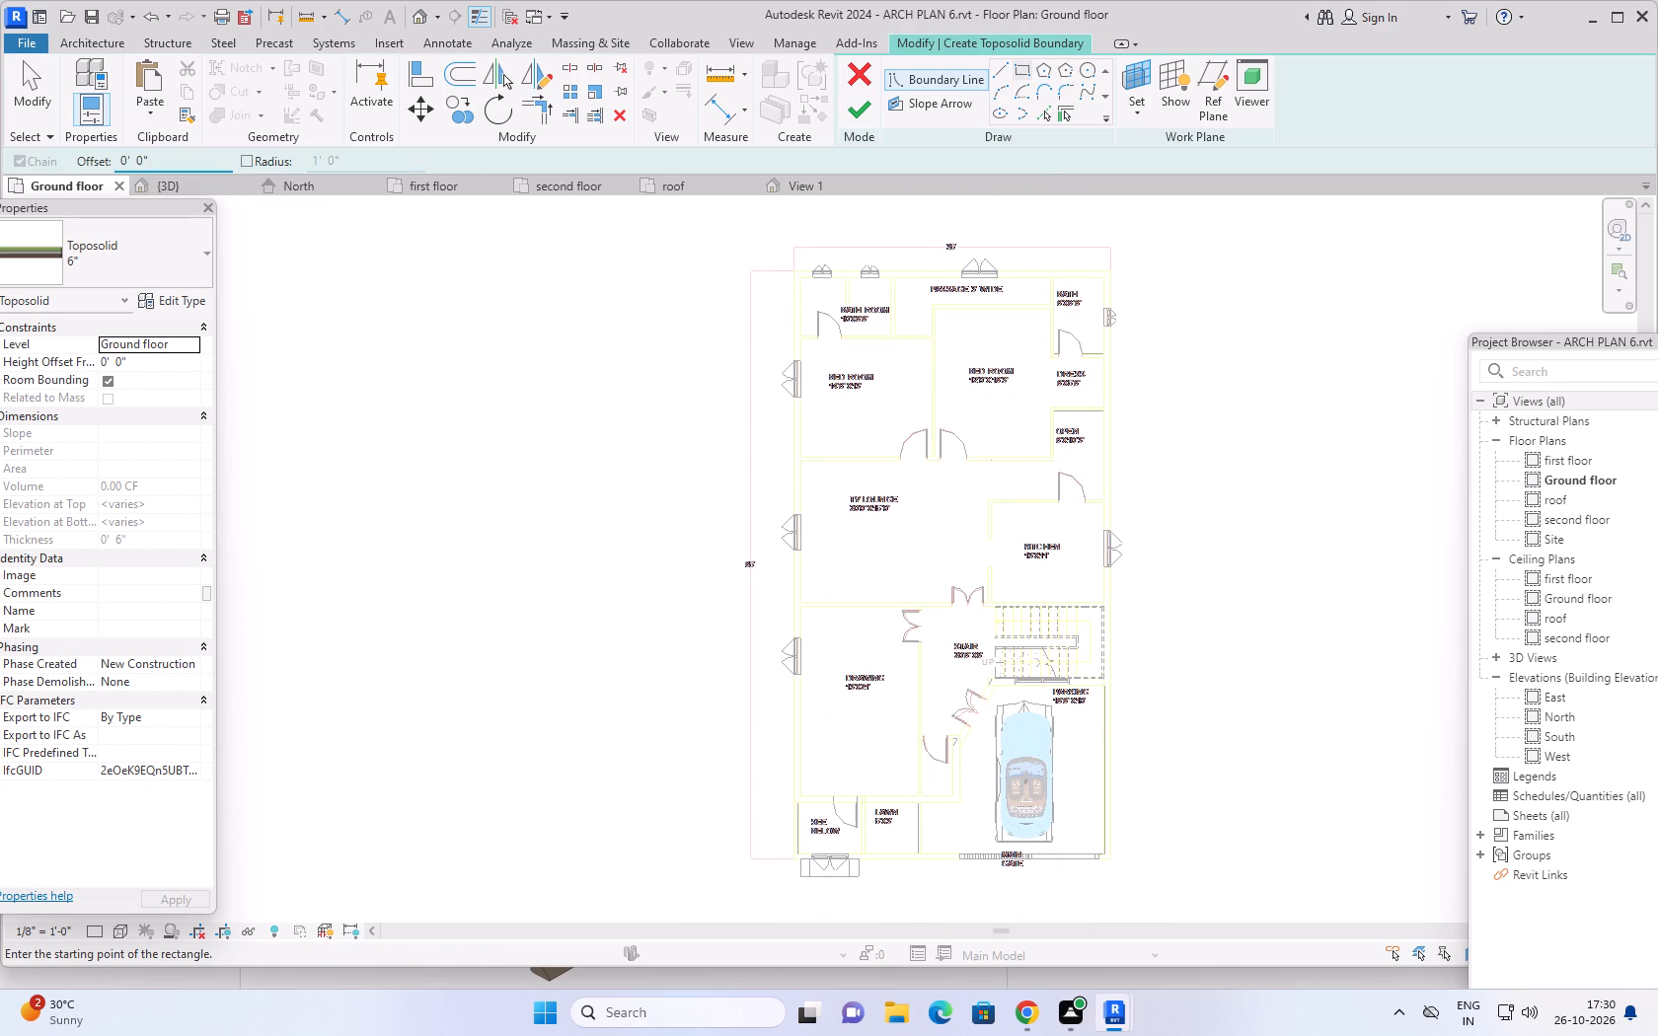
key("BackSpace")
key("BackSpace")
key("BackSpace")
key("BackSpace")
key("BackSpace")
key("BackSpace")
key("BackSpace")
key("BackSpace")
key("BackSpace")
key("BackSpace")
key("BackSpace")
key("BackSpace")
key("BackSpace")
key("BackSpace")
key("BackSpace")
key("BackSpace")
key("BackSpace")
key("BackSpace")
type("5'")
key("Return")
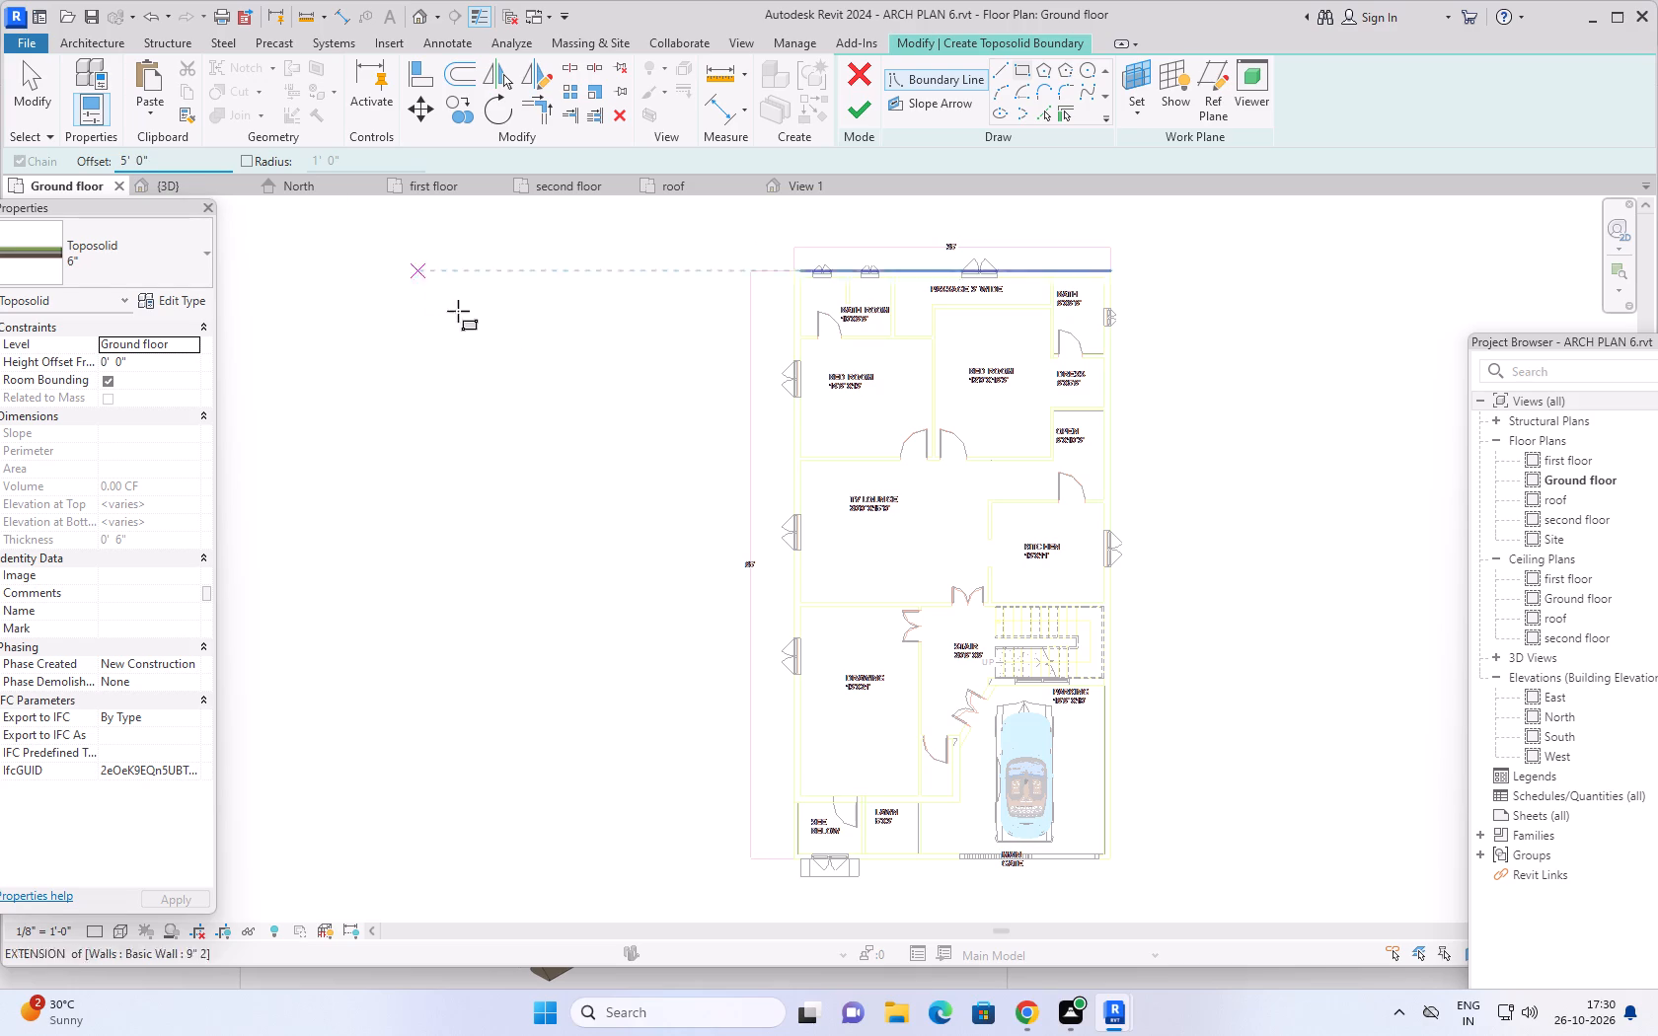
scroll(536, 343, "down", 3)
middle_click_drag(604, 333, 529, 490)
scroll(598, 430, "up", 12)
left_click(726, 434)
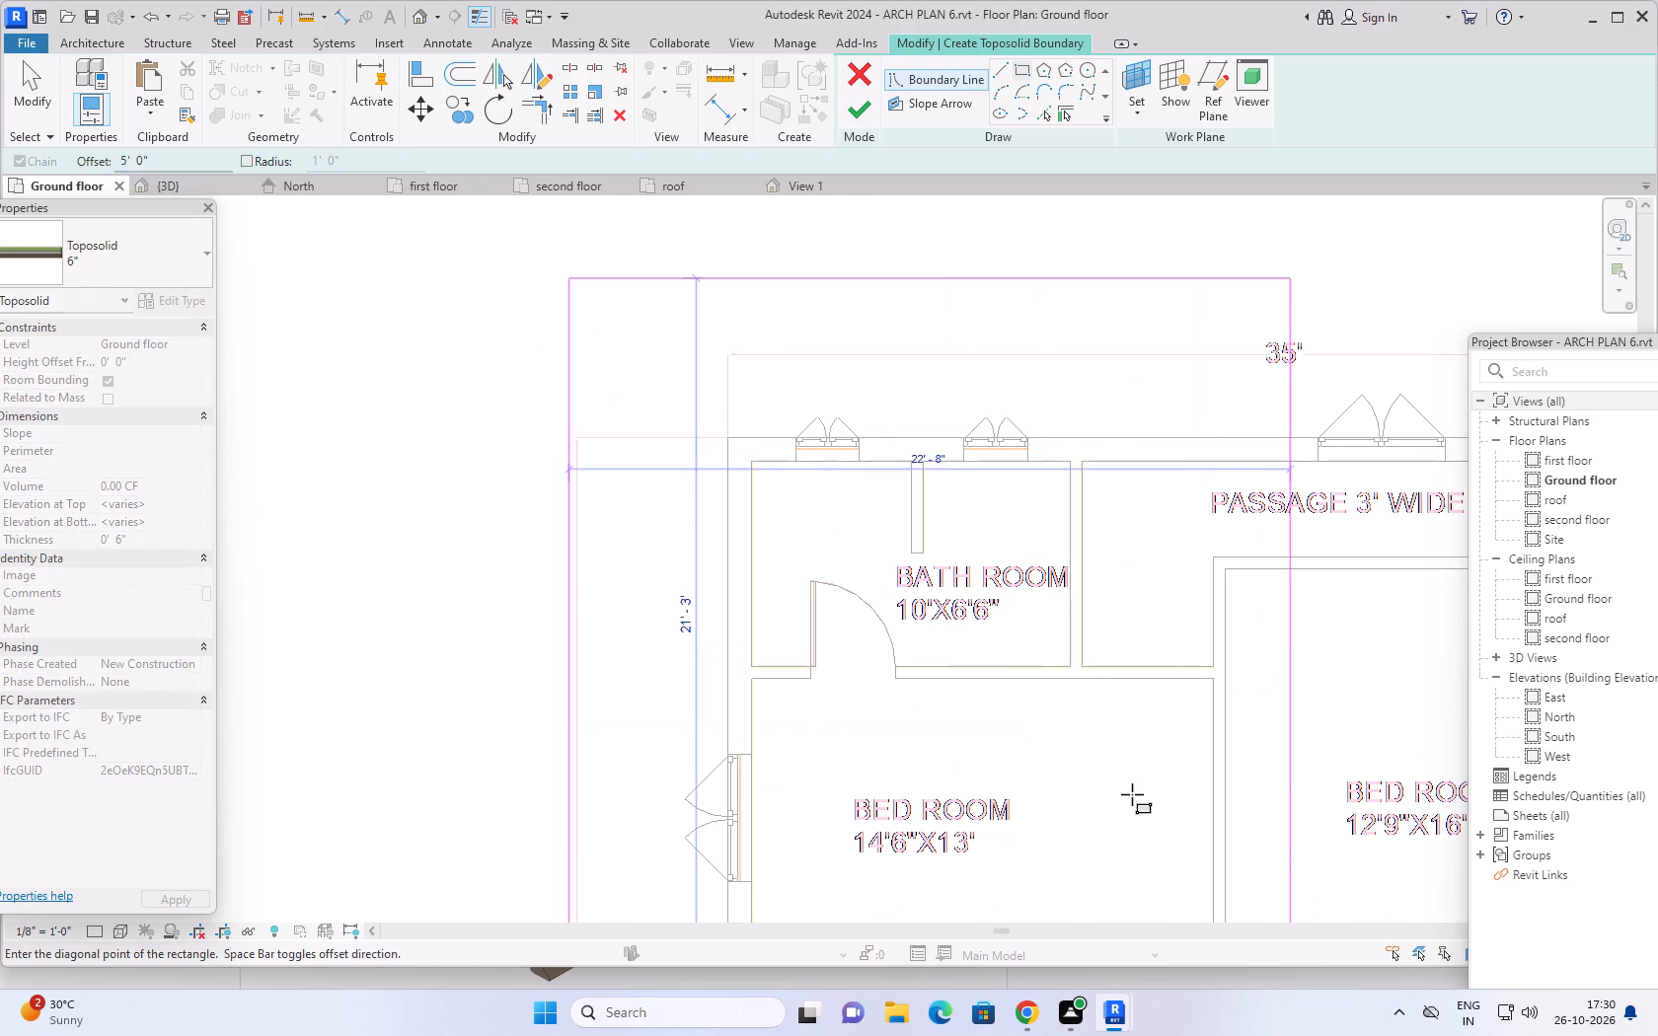
scroll(1136, 803, "down", 10)
middle_click_drag(1151, 821, 1056, 422)
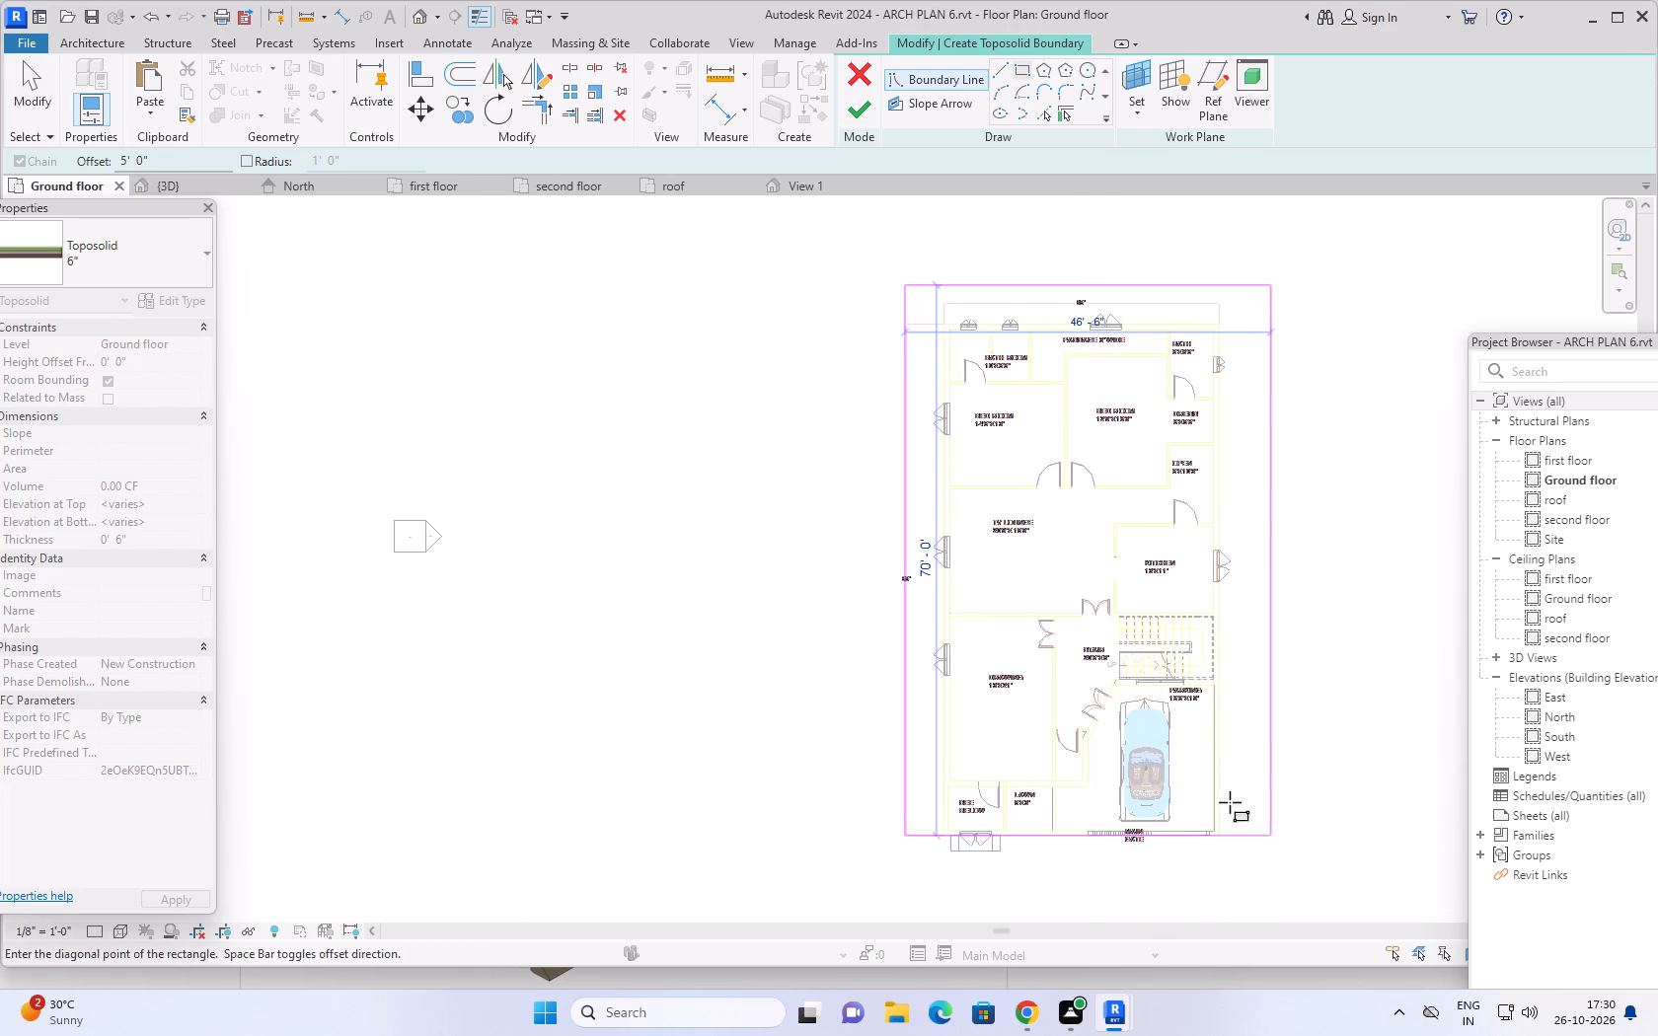
scroll(1215, 838, "up", 10)
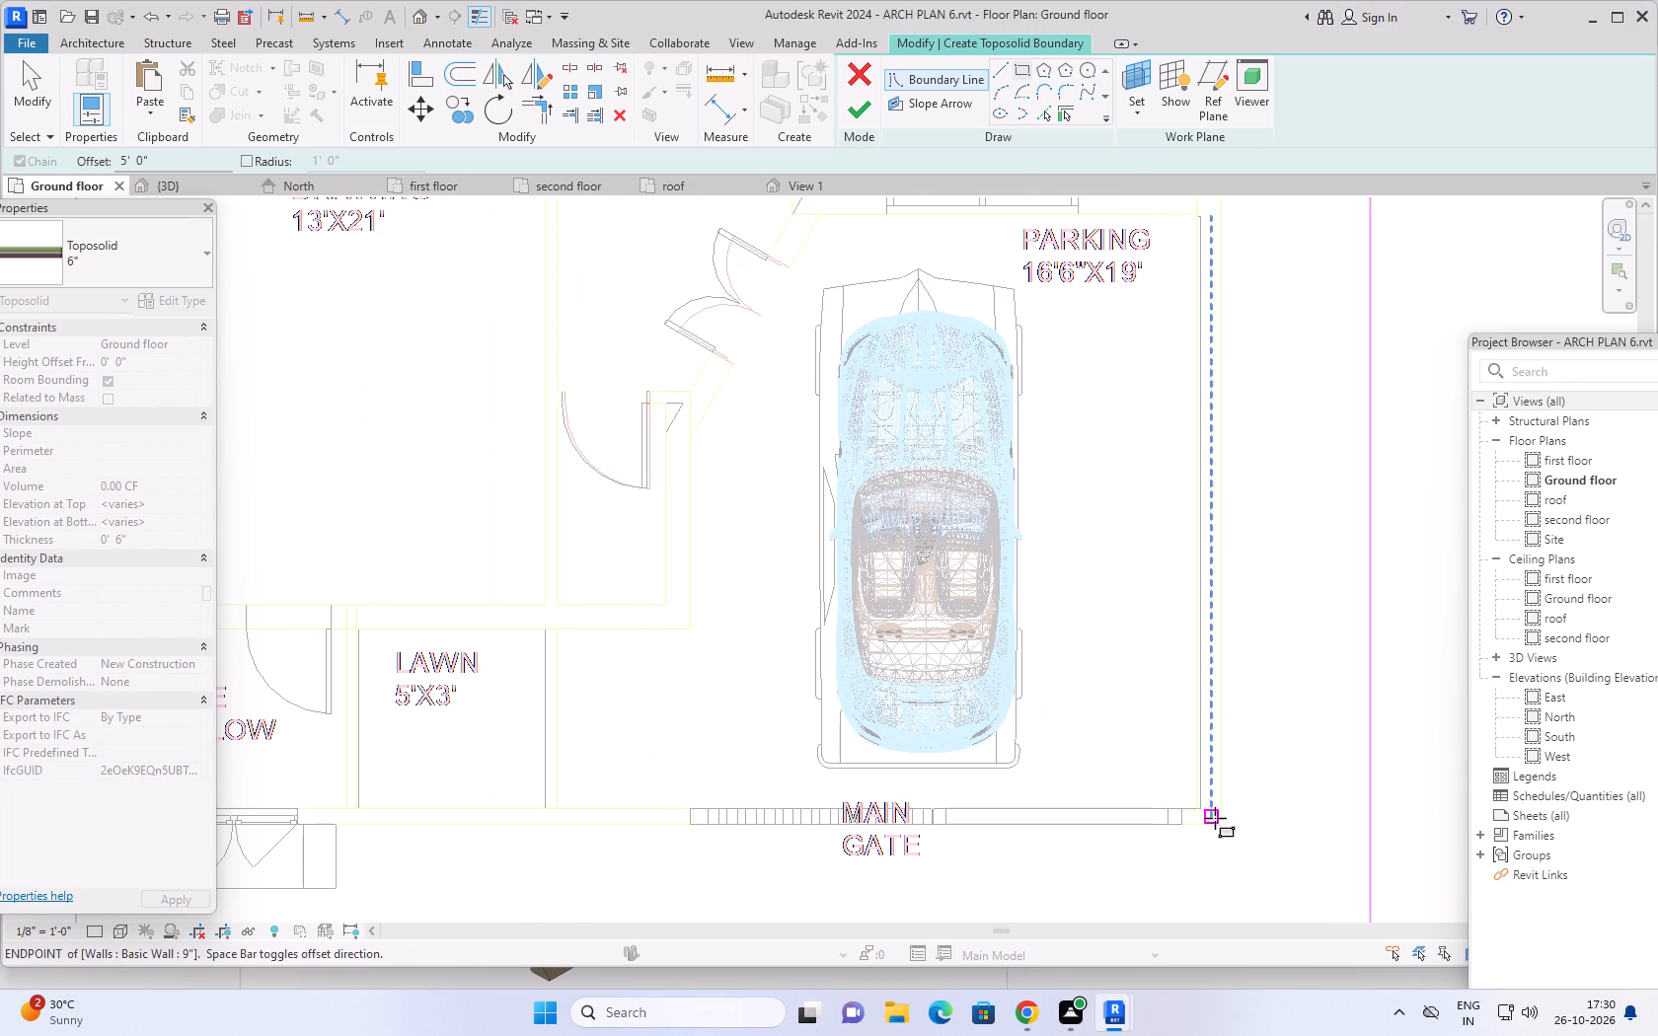
left_click(1223, 824)
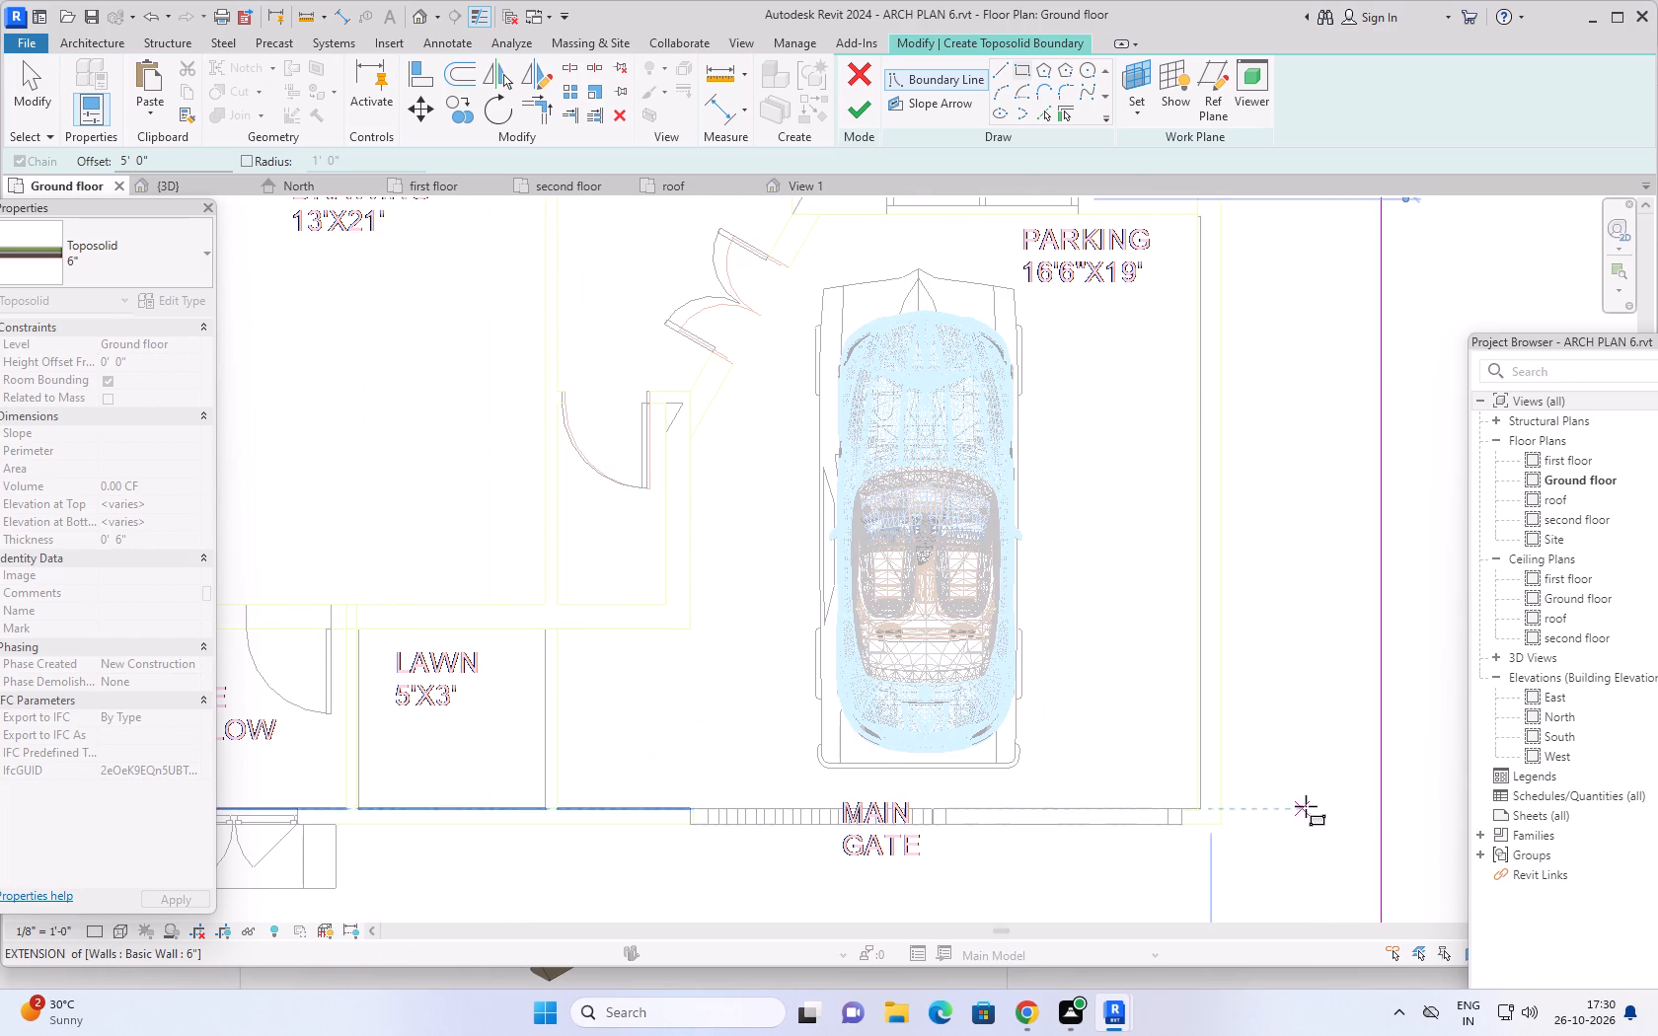
scroll(1307, 805, "down", 3)
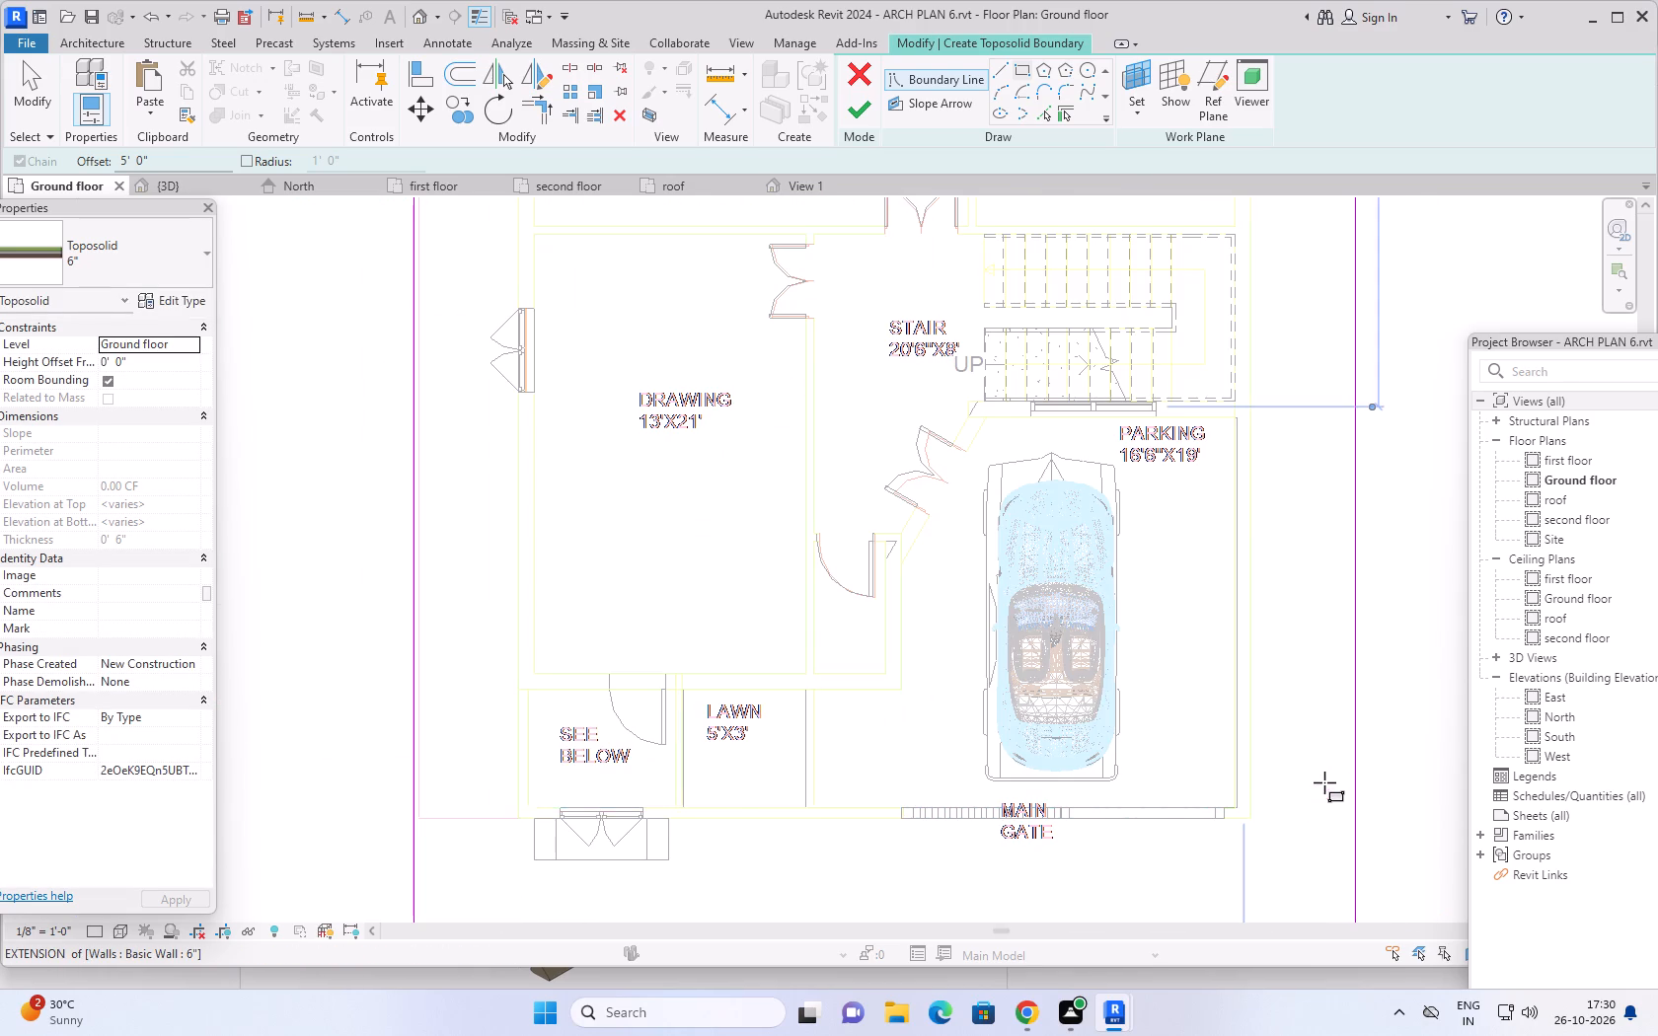
scroll(1333, 824, "down", 4)
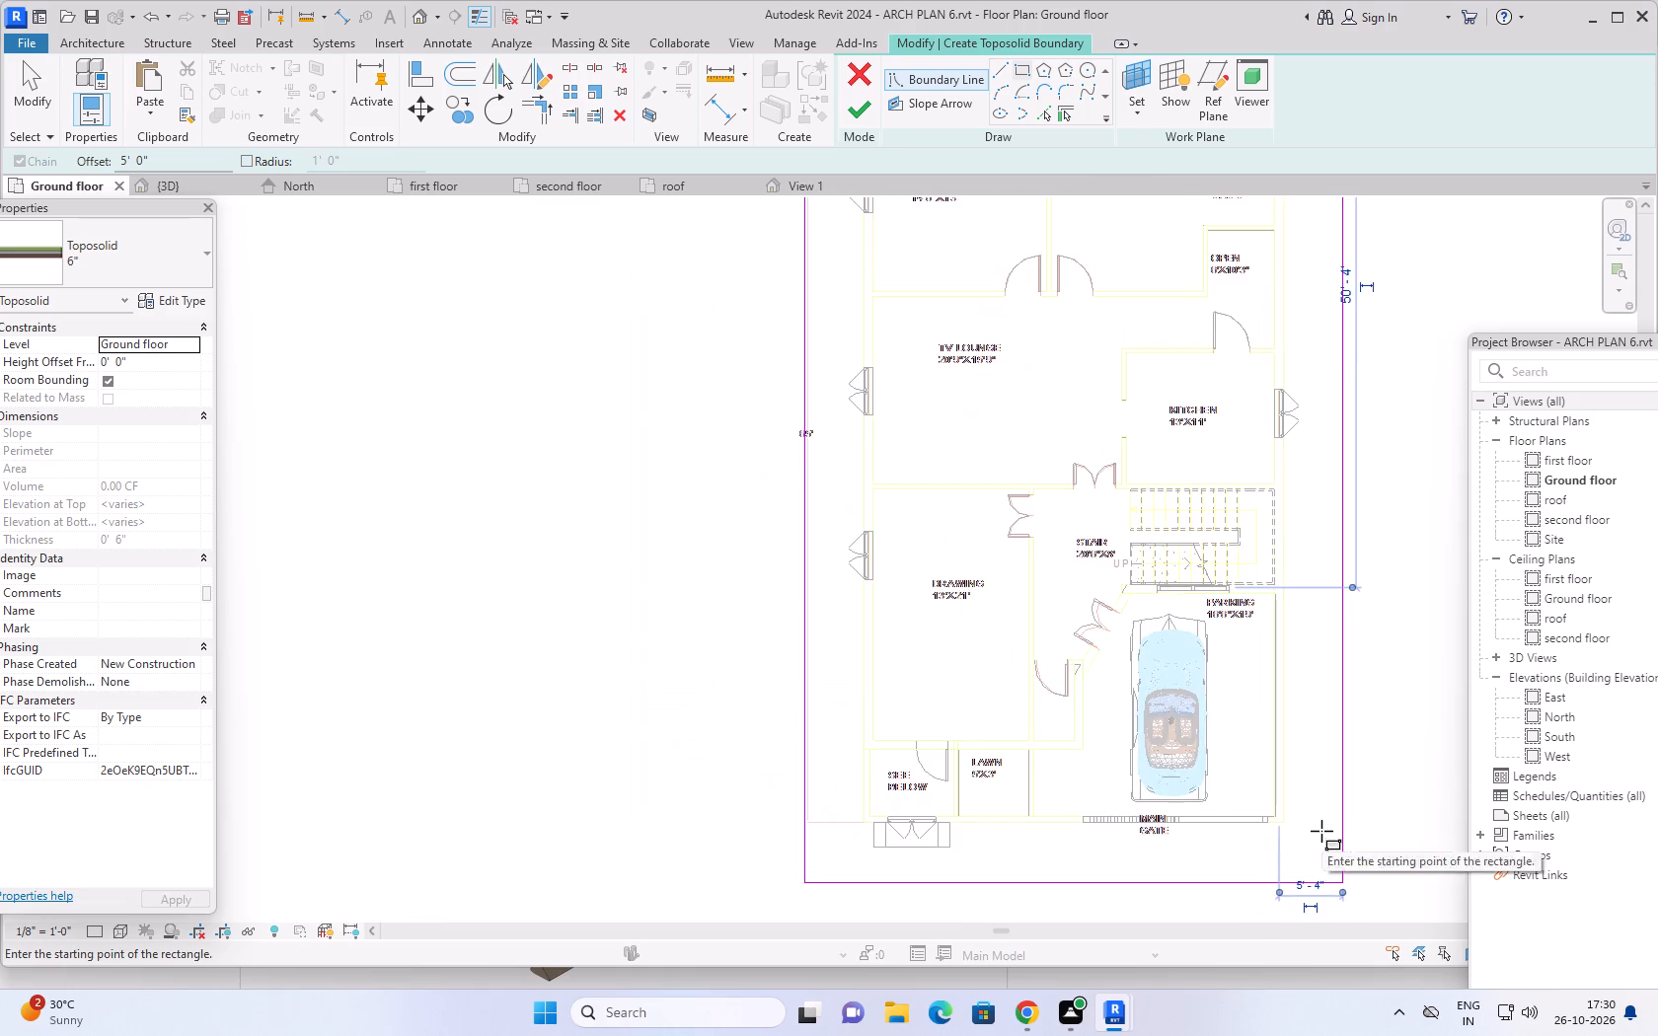
scroll(1321, 832, "down", 4)
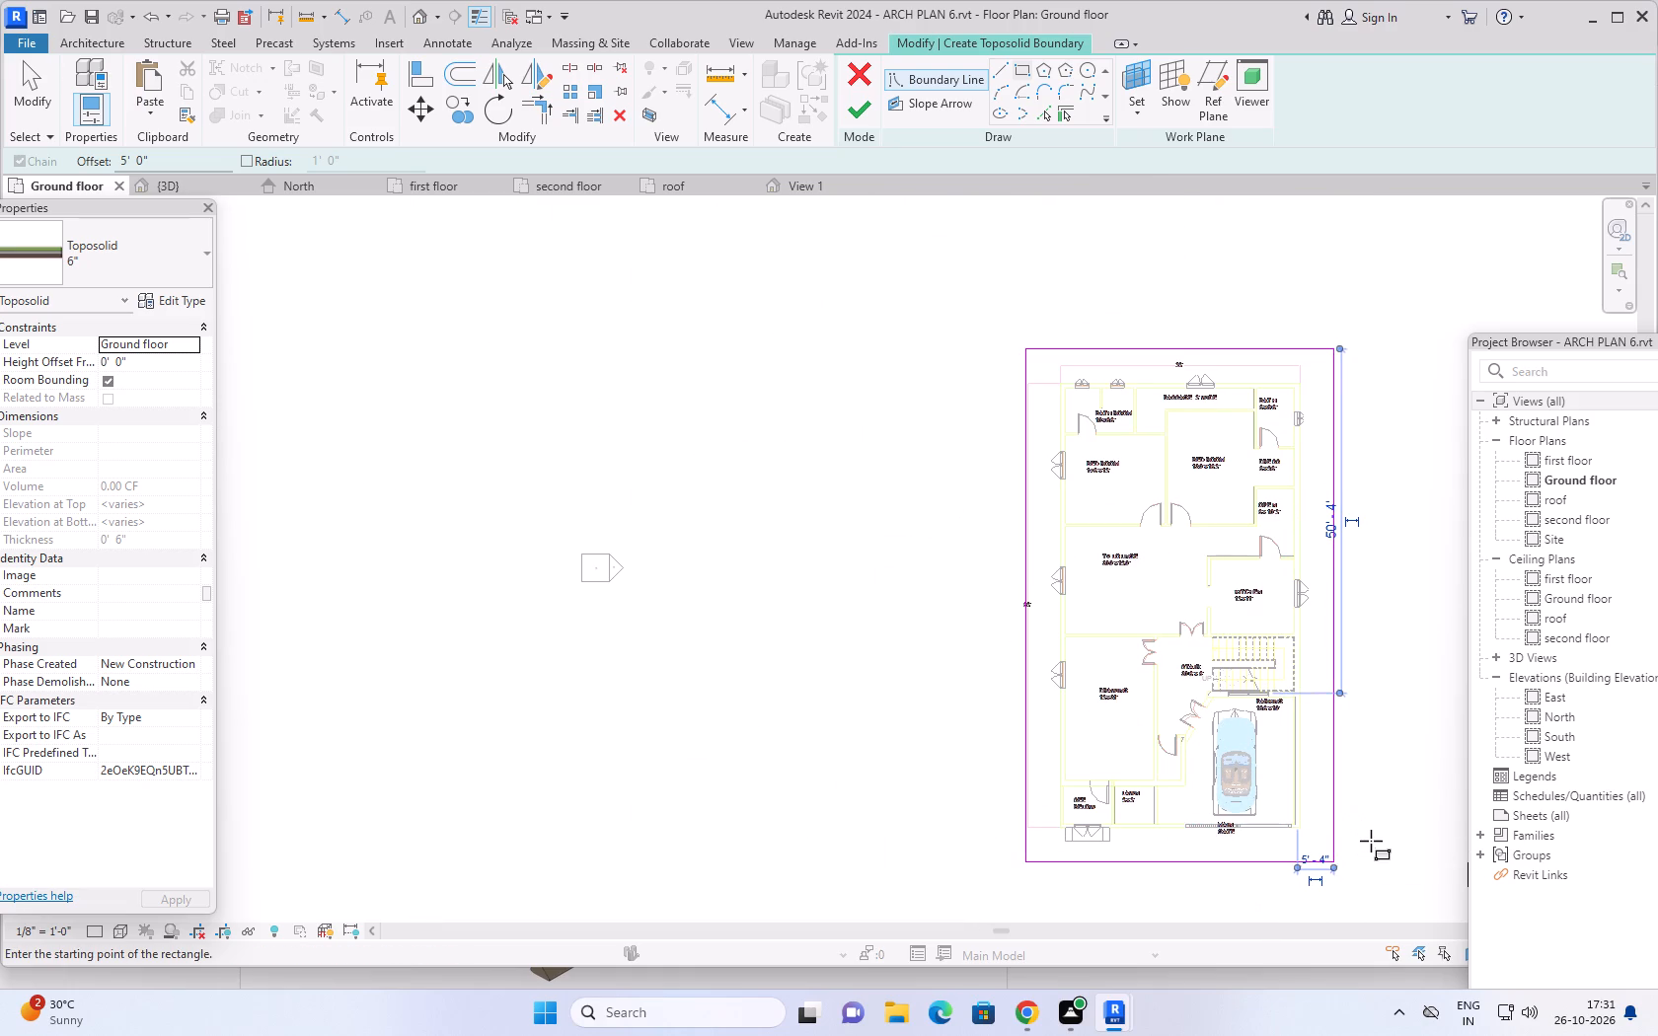
key("Escape")
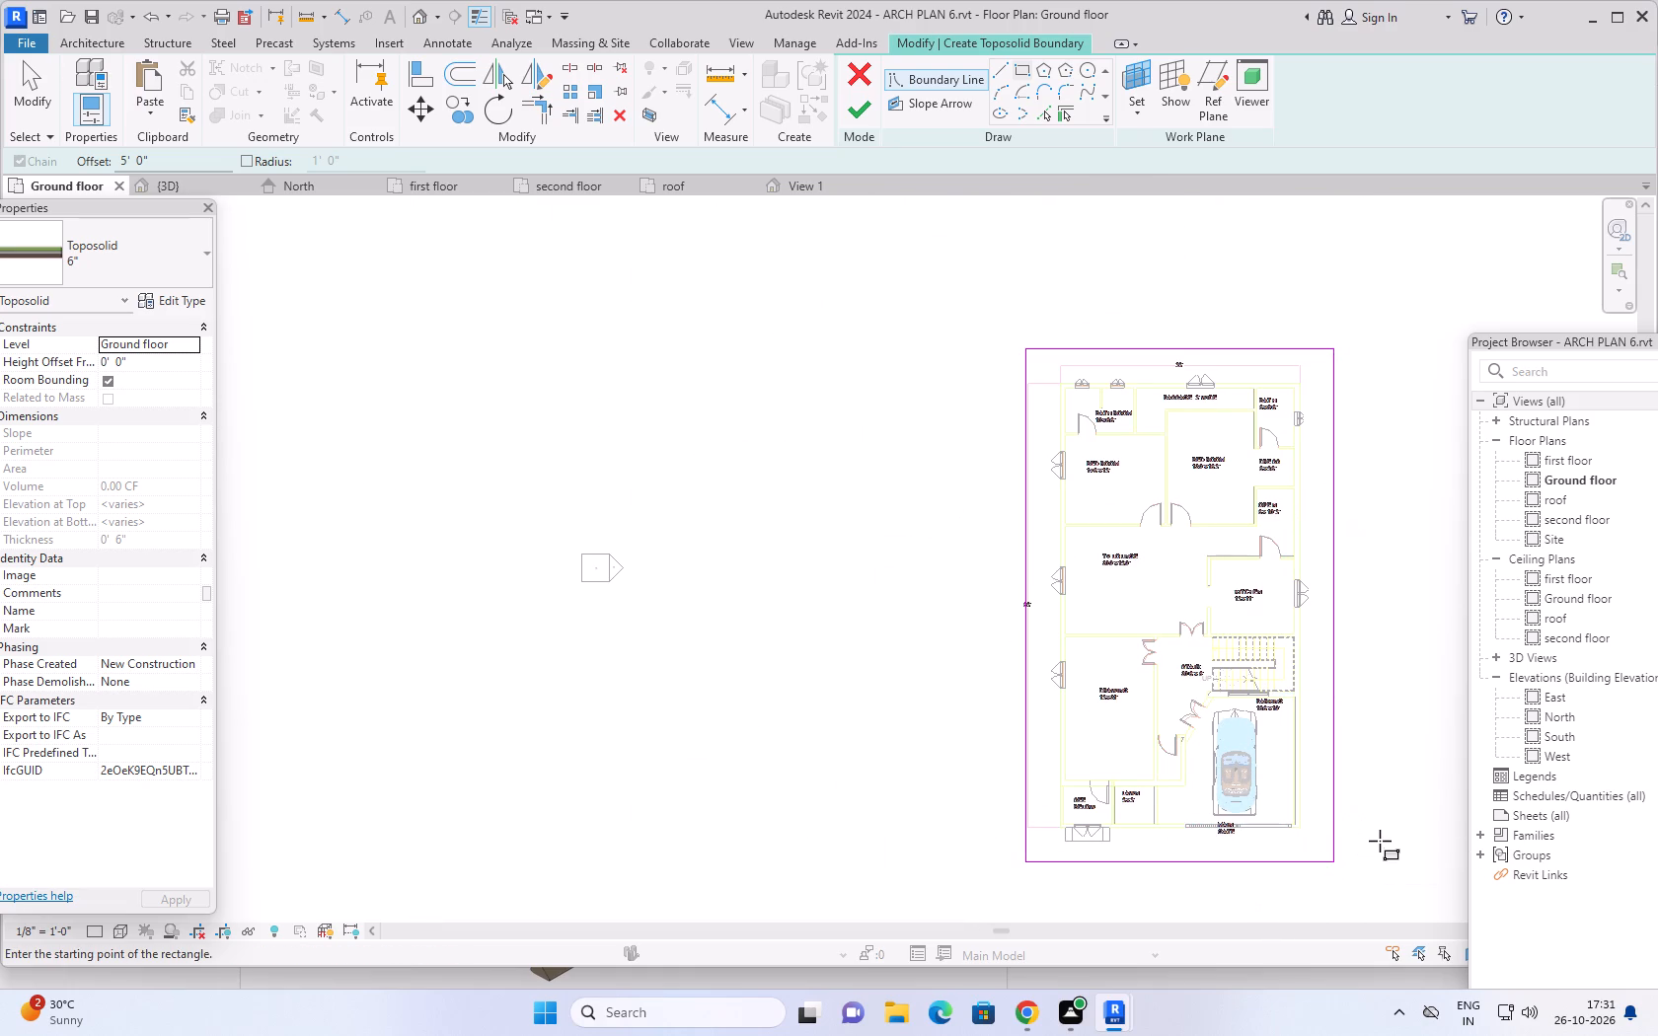
key("Escape")
scroll(1384, 829, "down", 1)
middle_click_drag(1376, 823, 1267, 756)
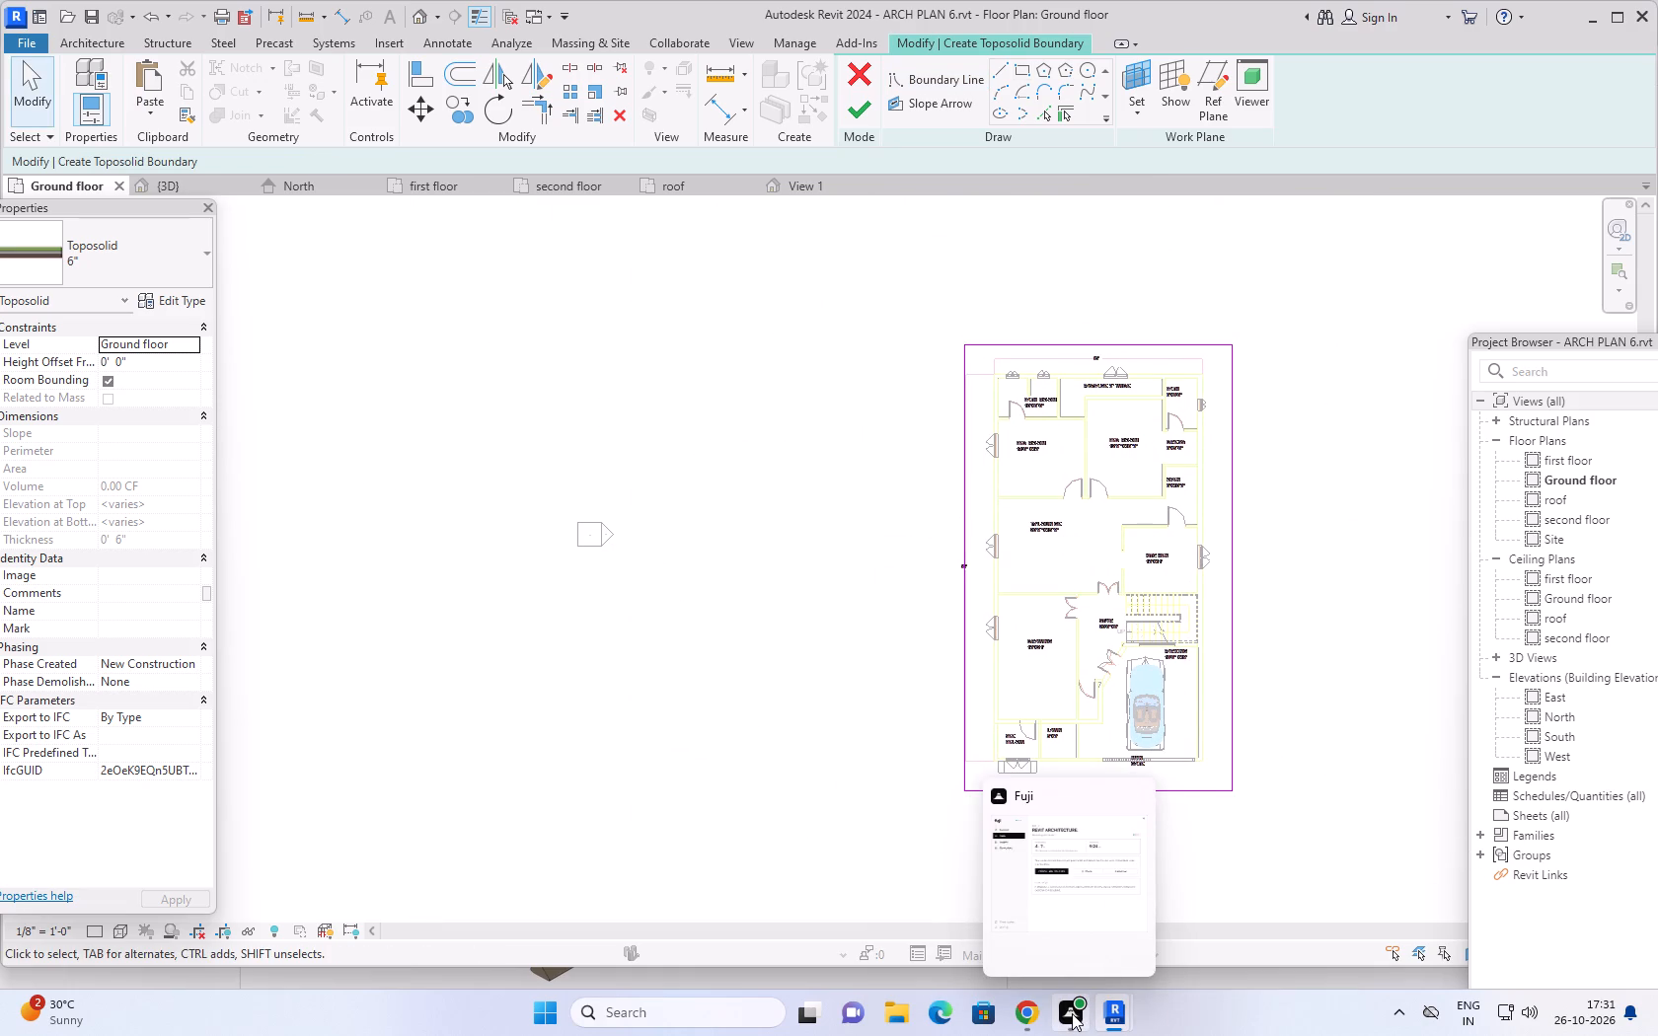
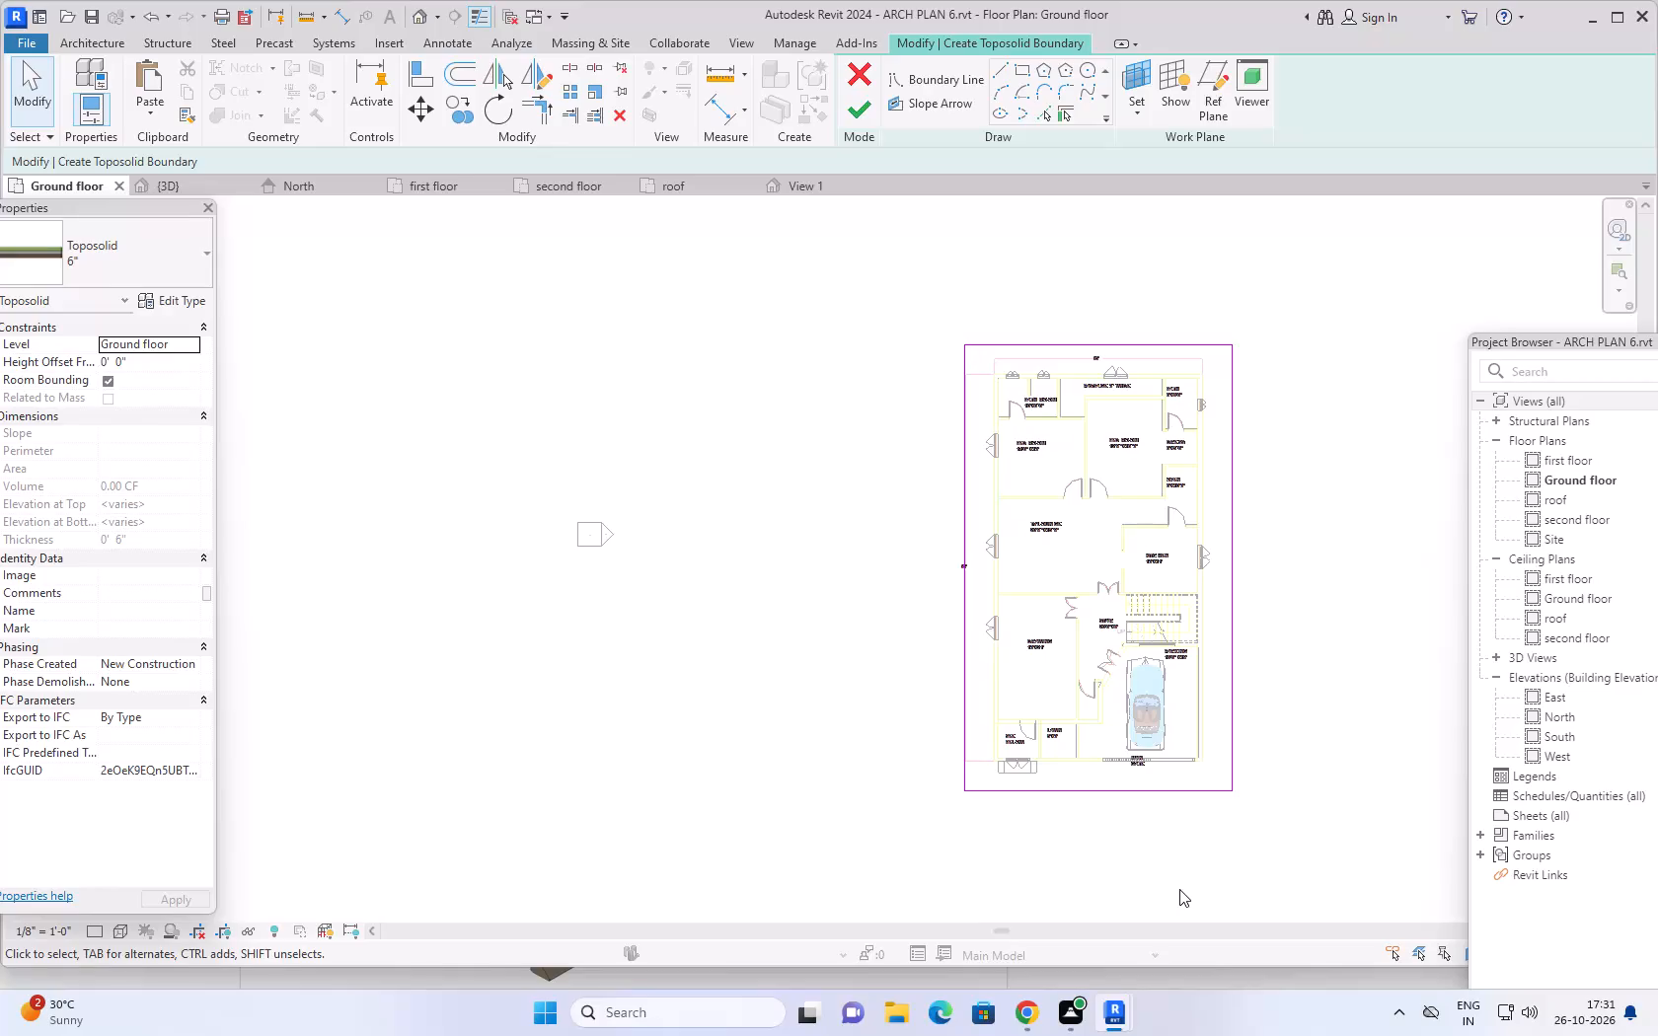
Set the toposolid's height offset from the Ground floor level to -6" and finish its boundary sketch.
middle_click_drag(1204, 859, 1148, 866)
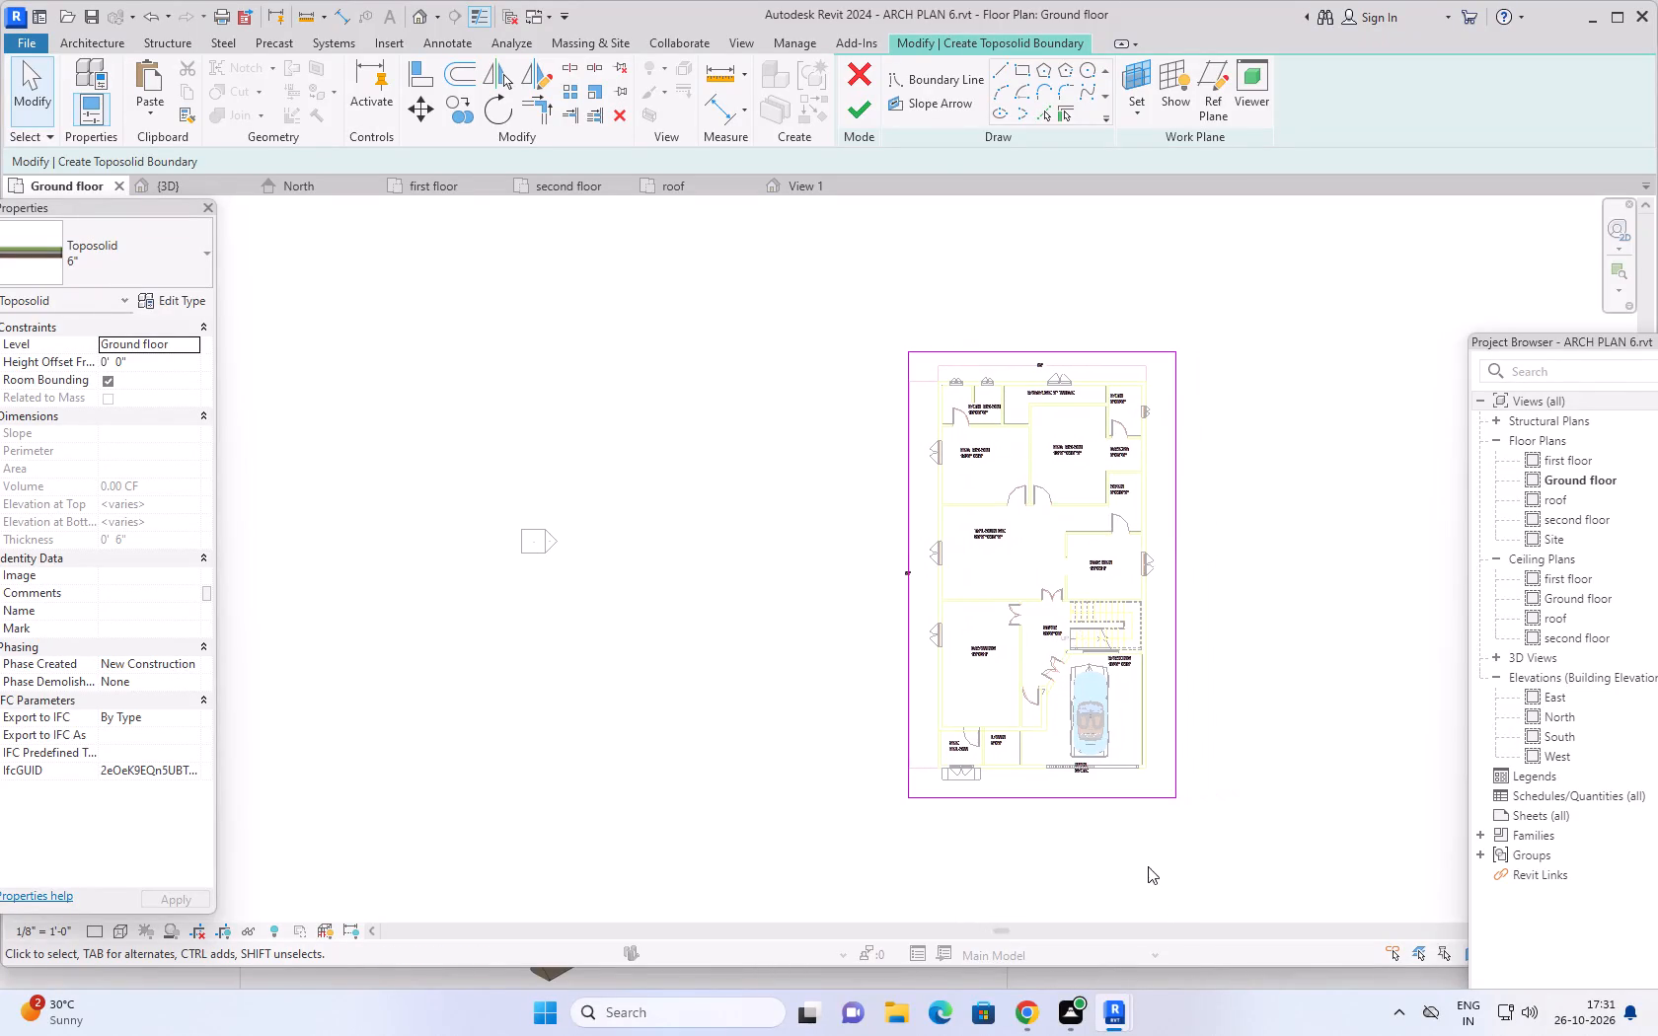
scroll(1244, 822, "up", 2)
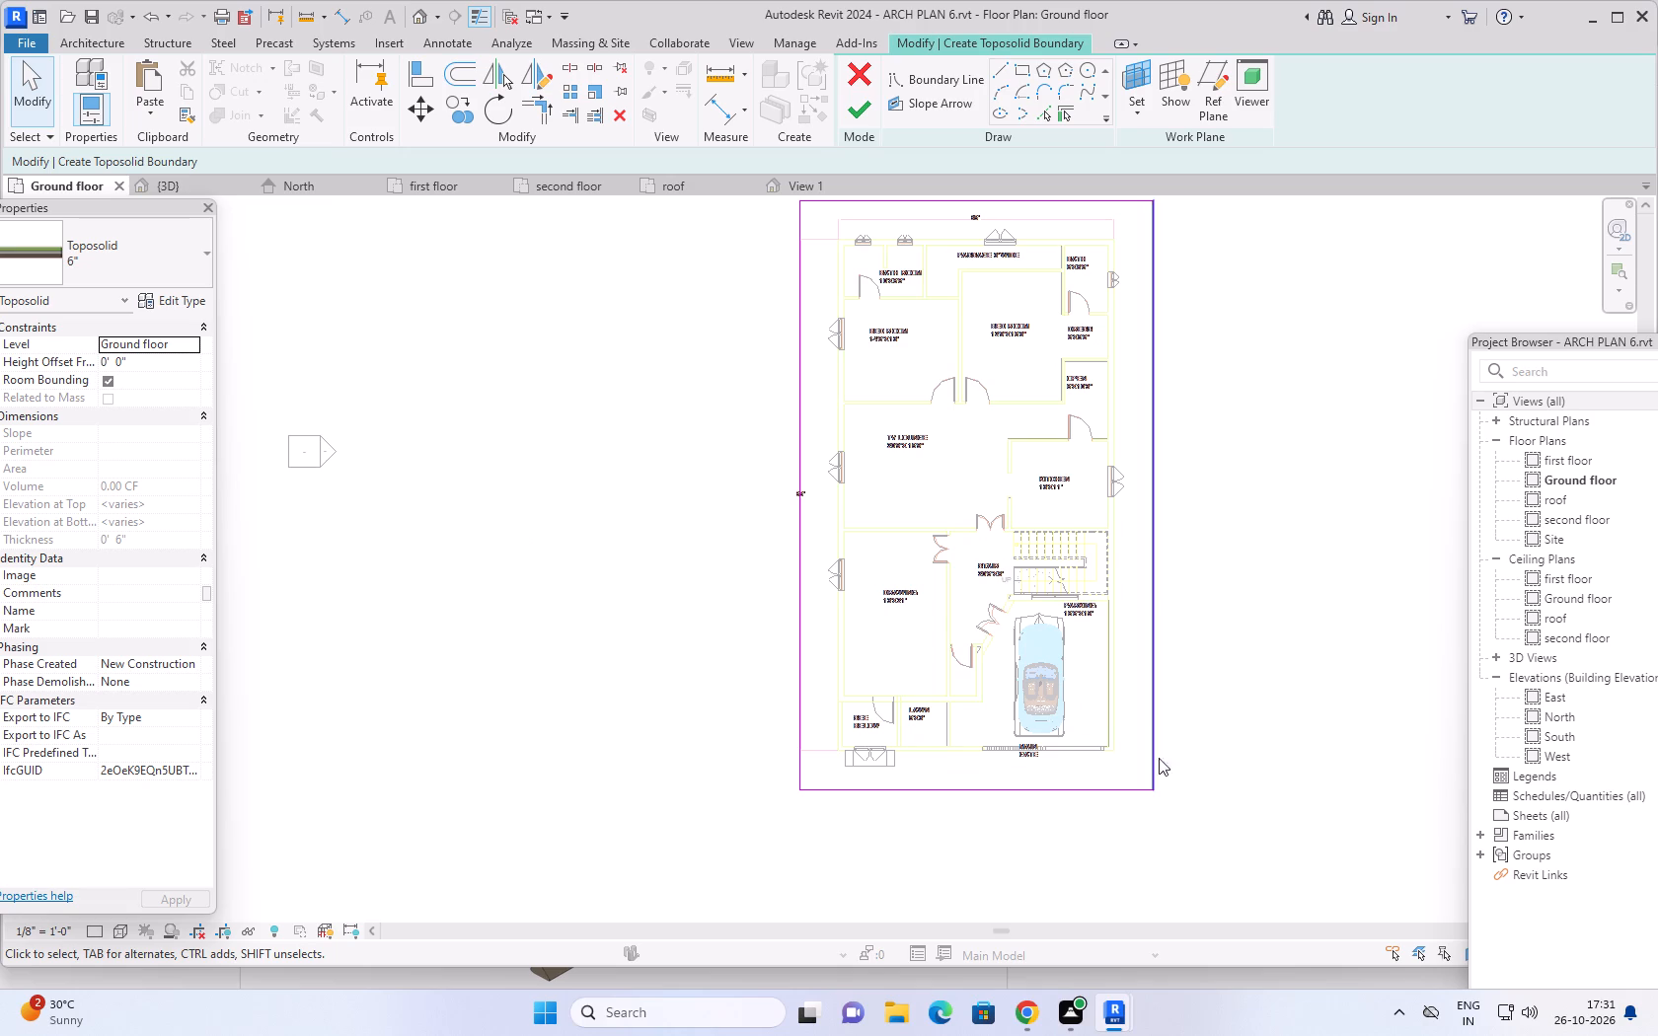
left_click(149, 366)
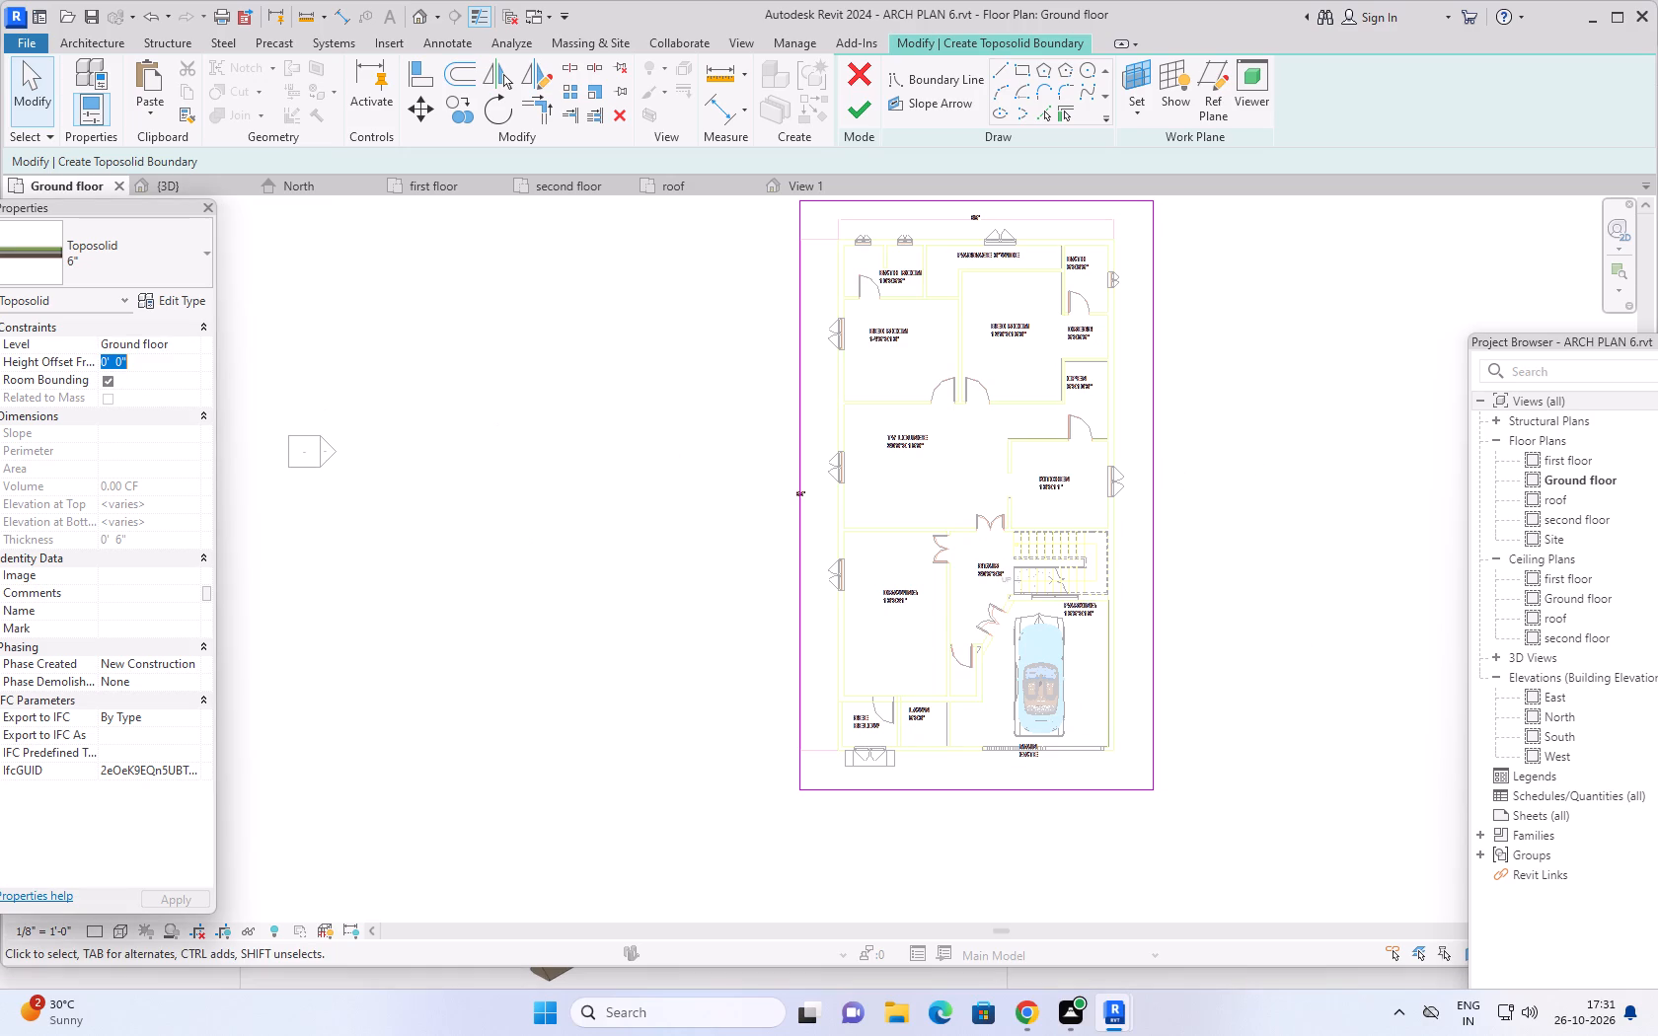
type("-6\"")
key("Return")
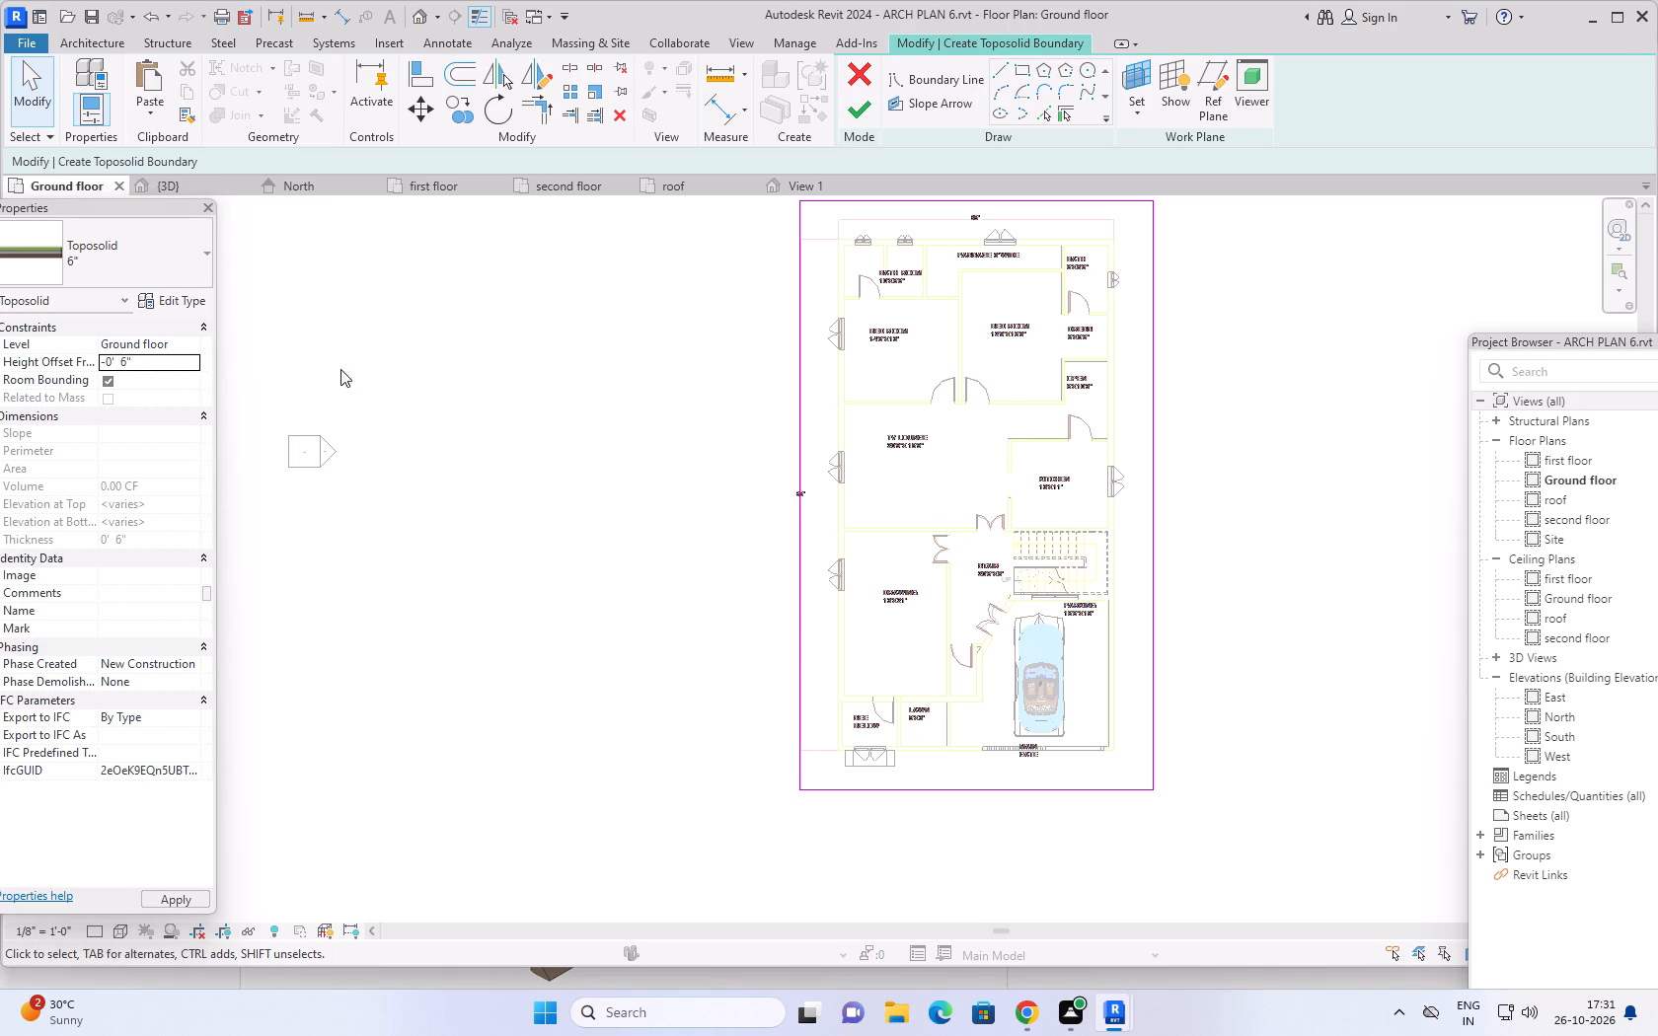
left_click(867, 109)
Examine the house with its grass toposolid in the 3D view from the front, side and above.
scroll(1114, 474, "down", 3)
middle_click_drag(1208, 496, 1142, 522)
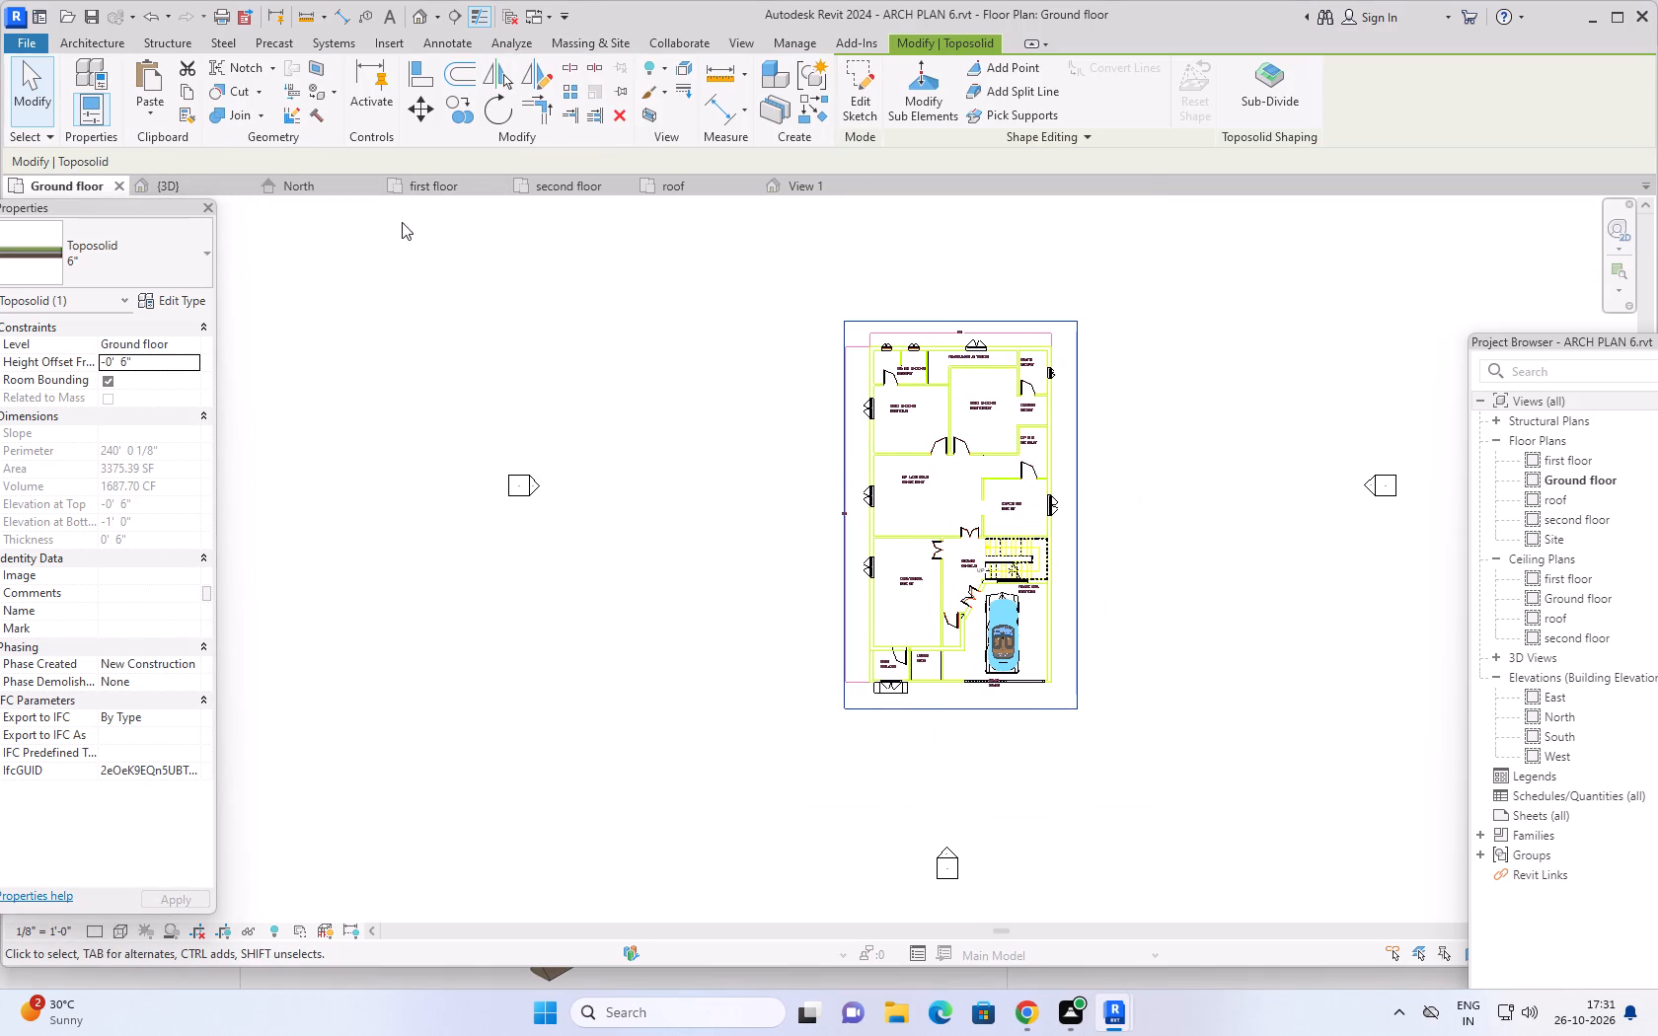
left_click(182, 179)
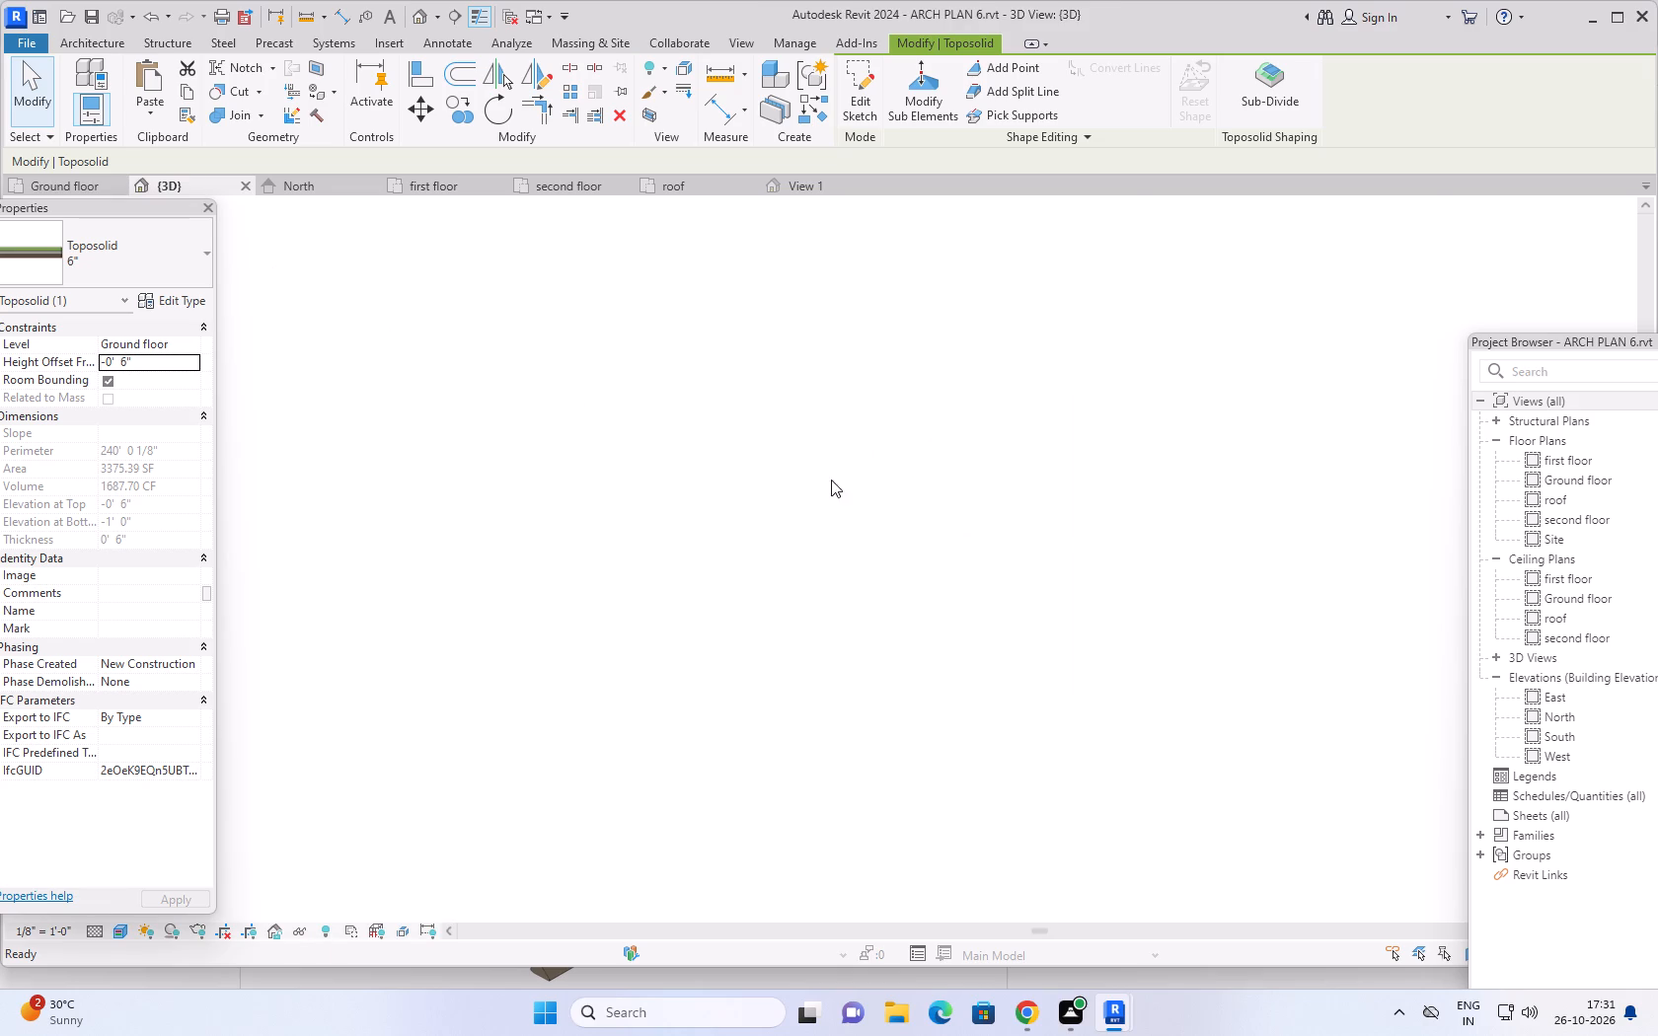
key("Escape")
key("Escape")
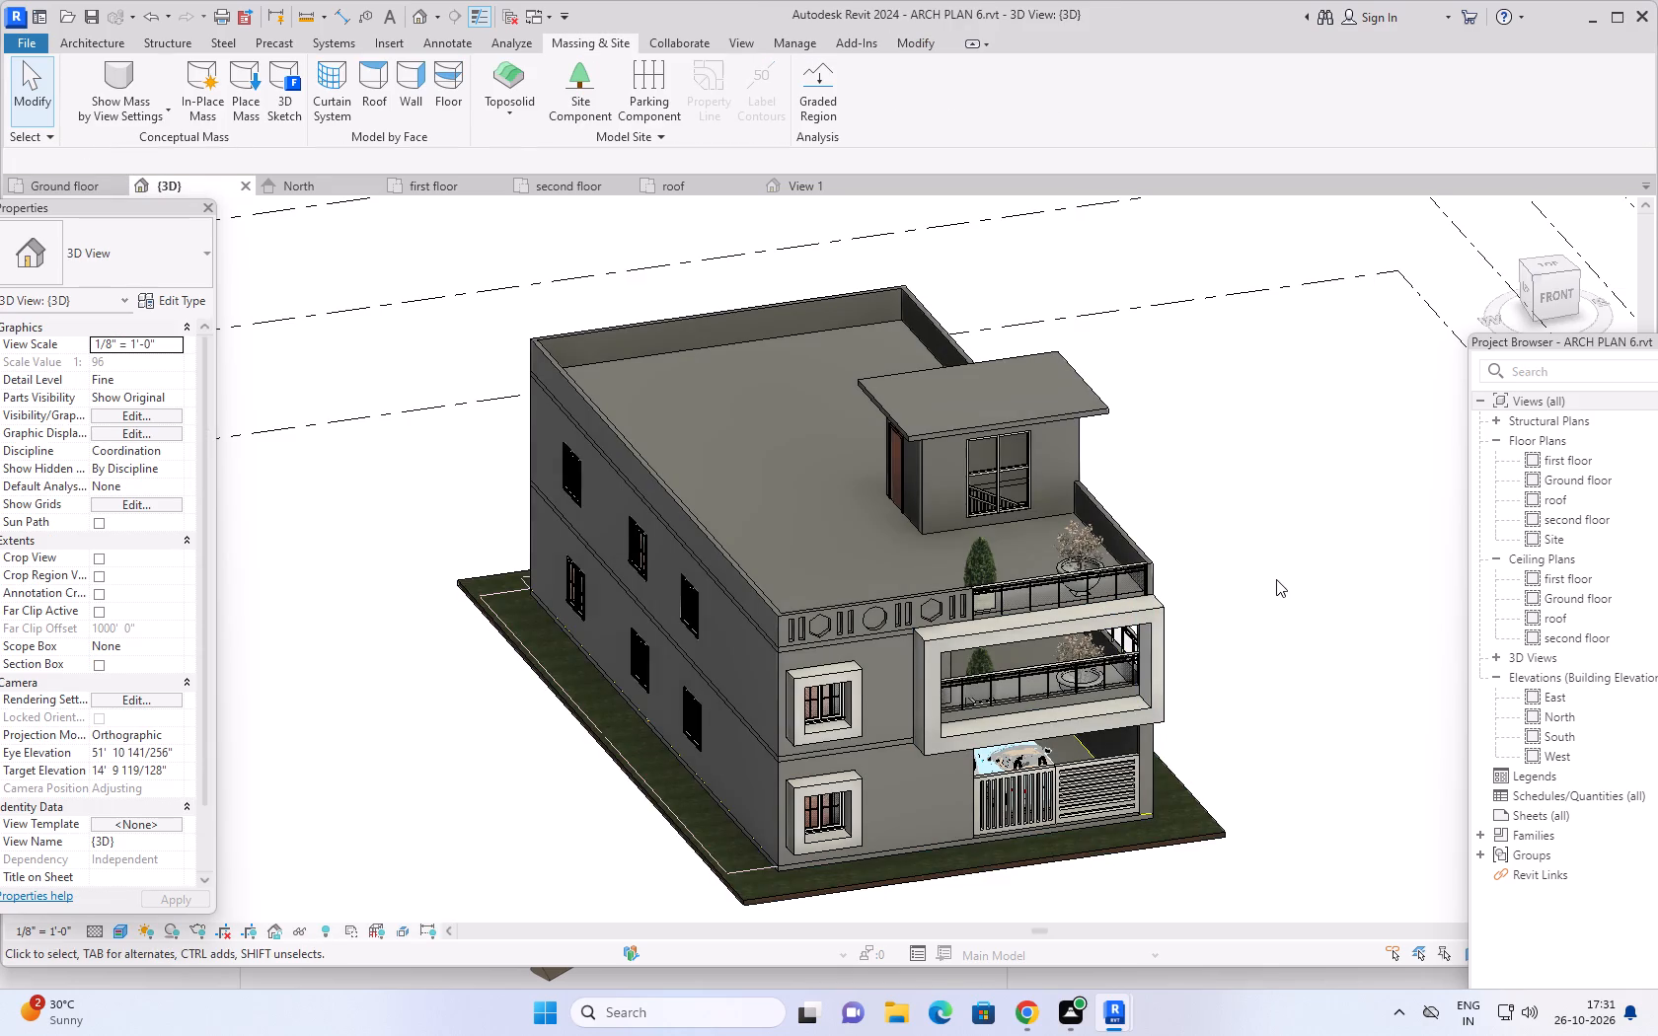
middle_click_drag(1272, 576, 1214, 576)
scroll(1271, 576, "down", 1)
middle_click_drag(1244, 687, 1306, 670)
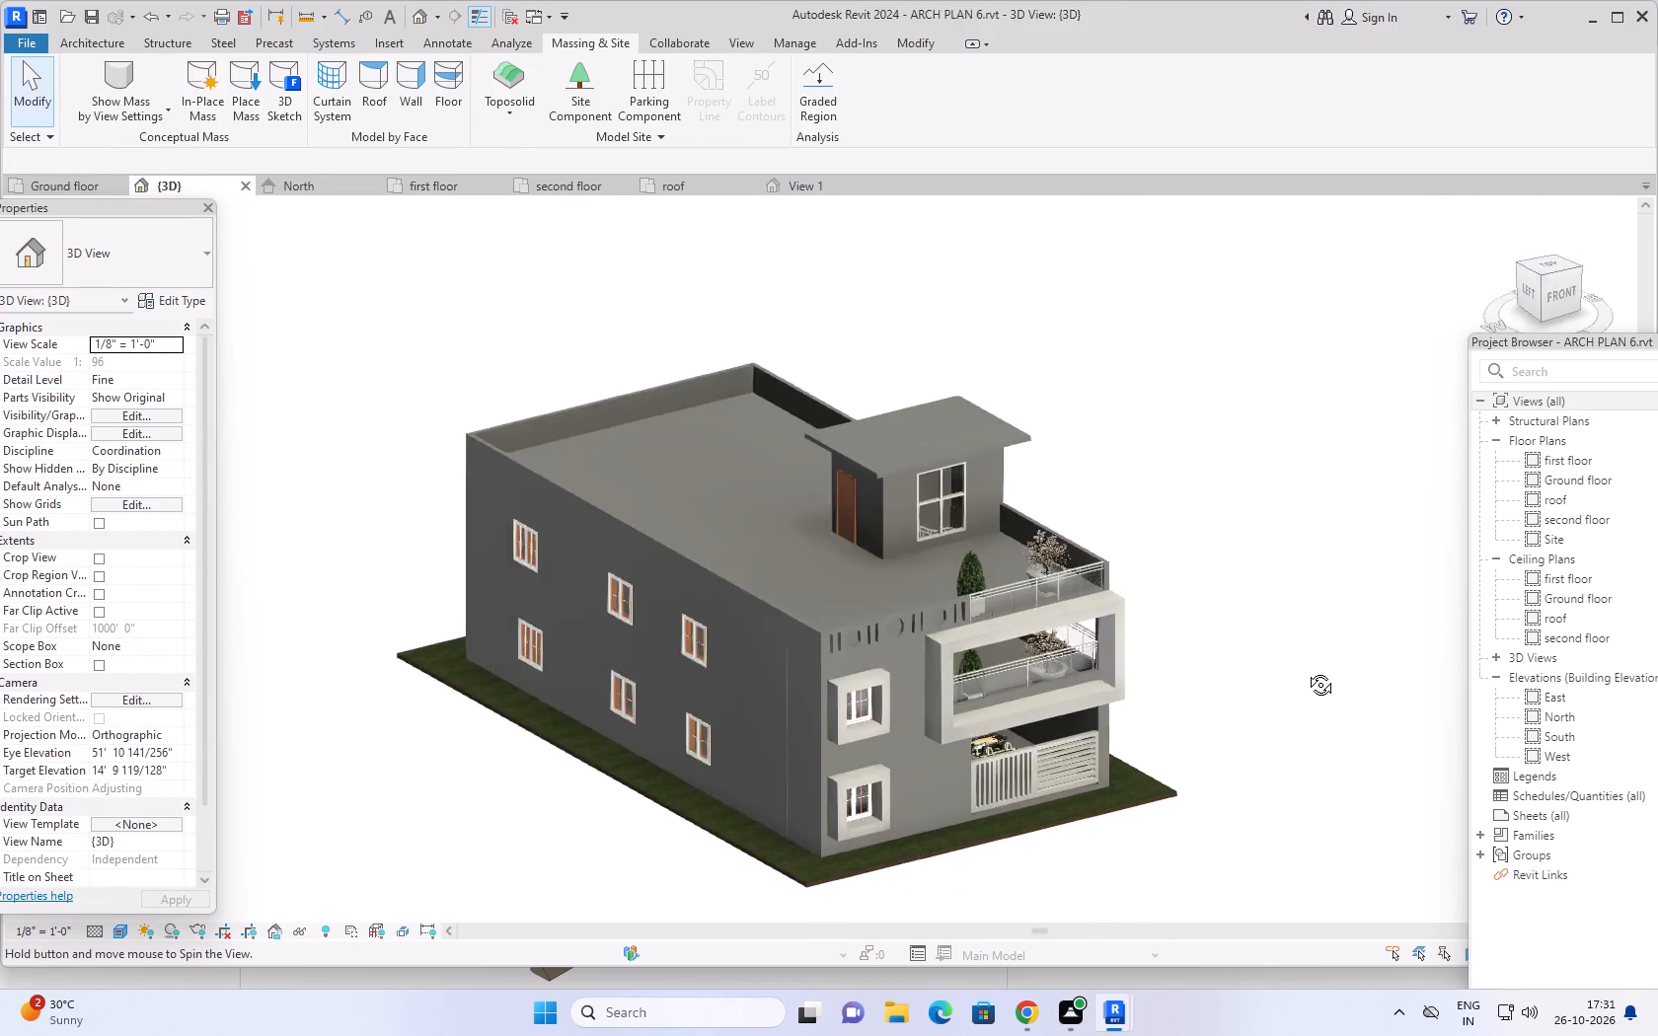
middle_click_drag(1306, 670, 1269, 584)
scroll(1253, 597, "down", 2)
middle_click_drag(1249, 603, 1187, 596)
middle_click_drag(1187, 596, 1123, 566, "shift")
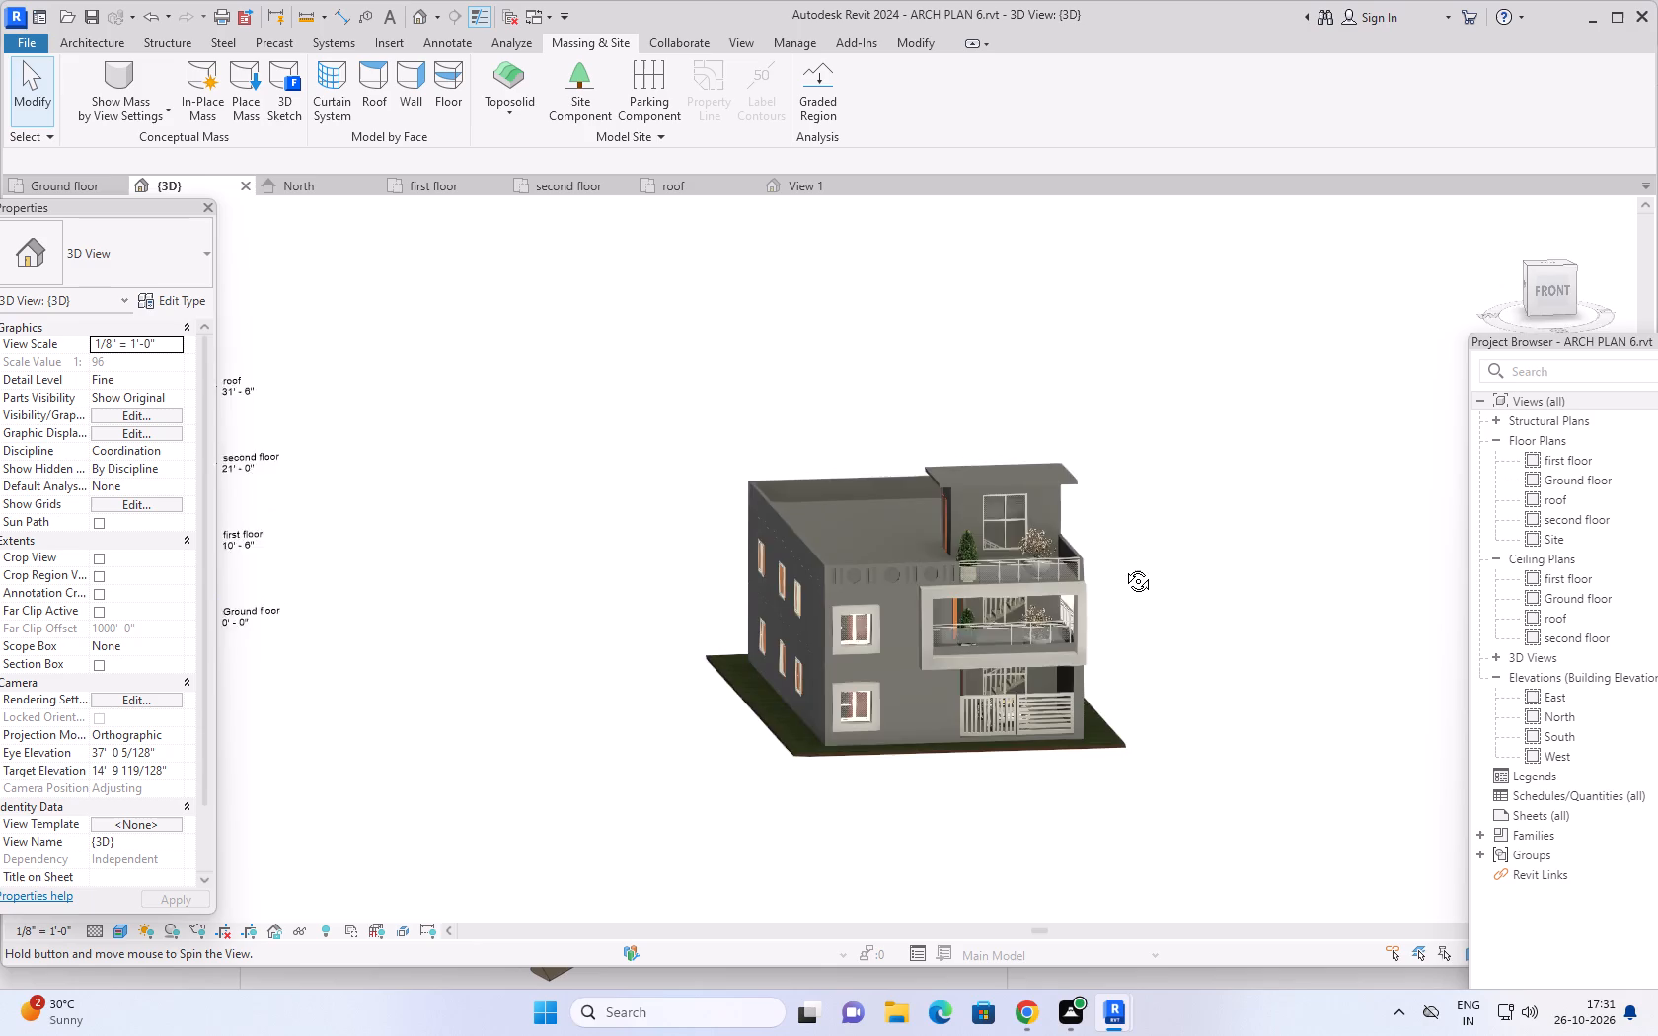
middle_click_drag(1123, 566, 1205, 555, "shift")
scroll(1208, 561, "up", 1)
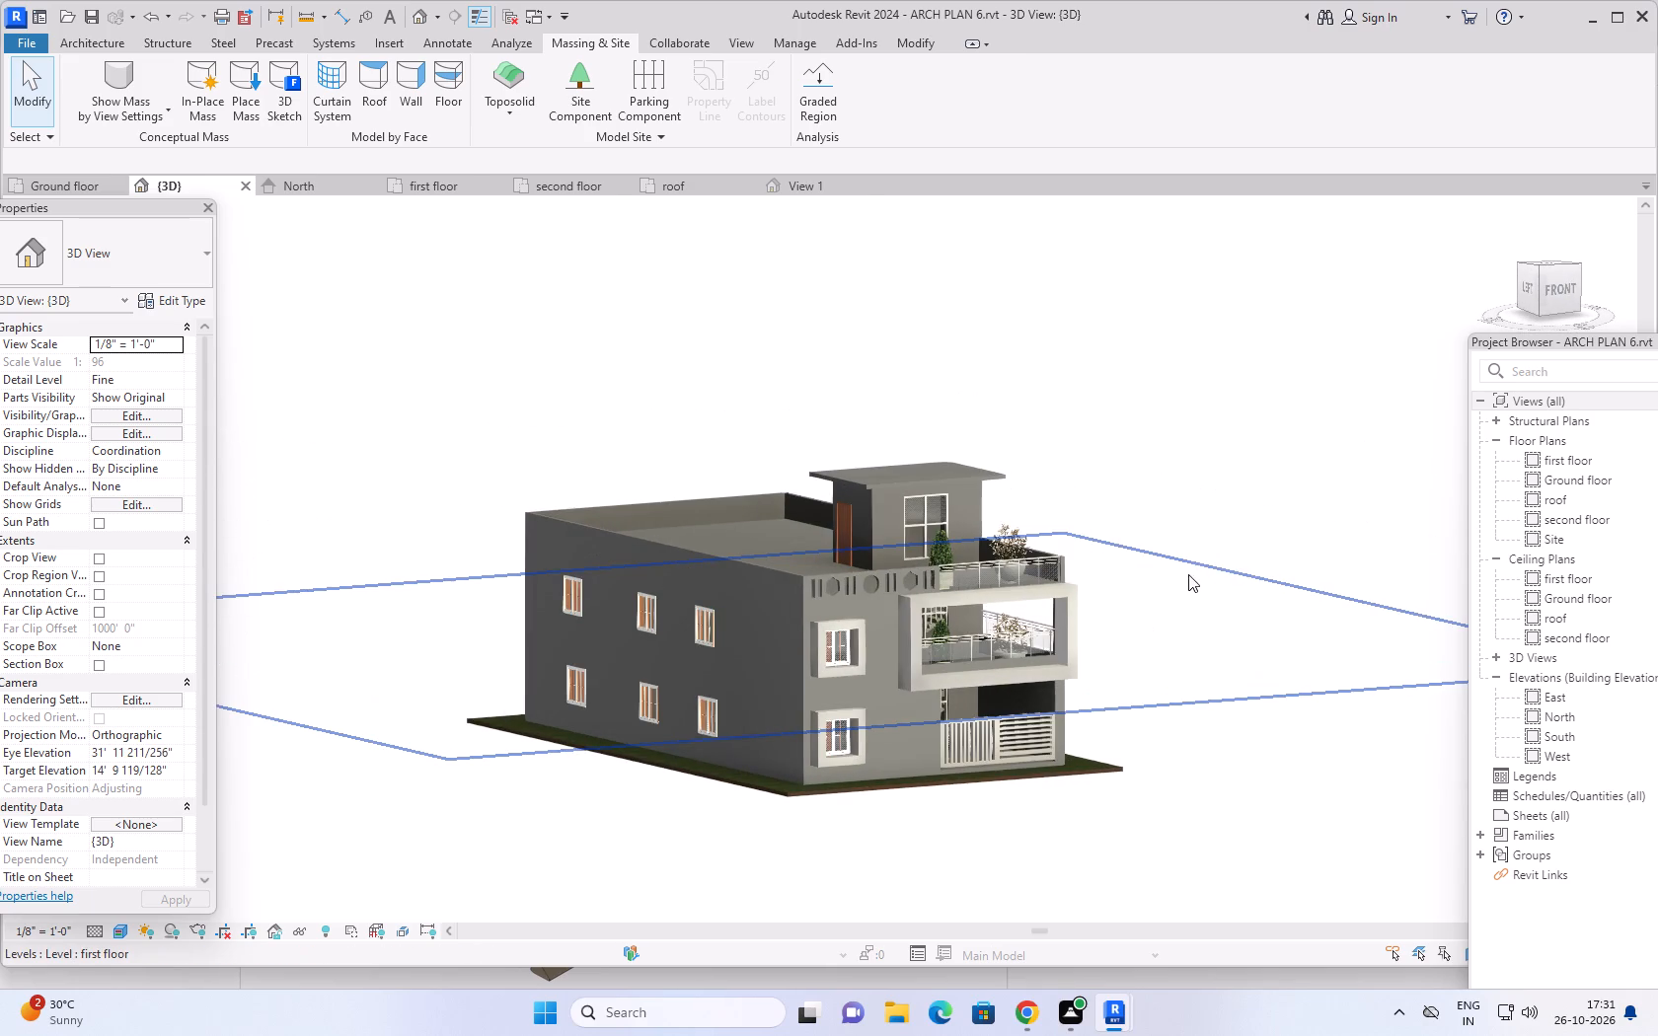
middle_click_drag(1220, 627, 1173, 779, "shift")
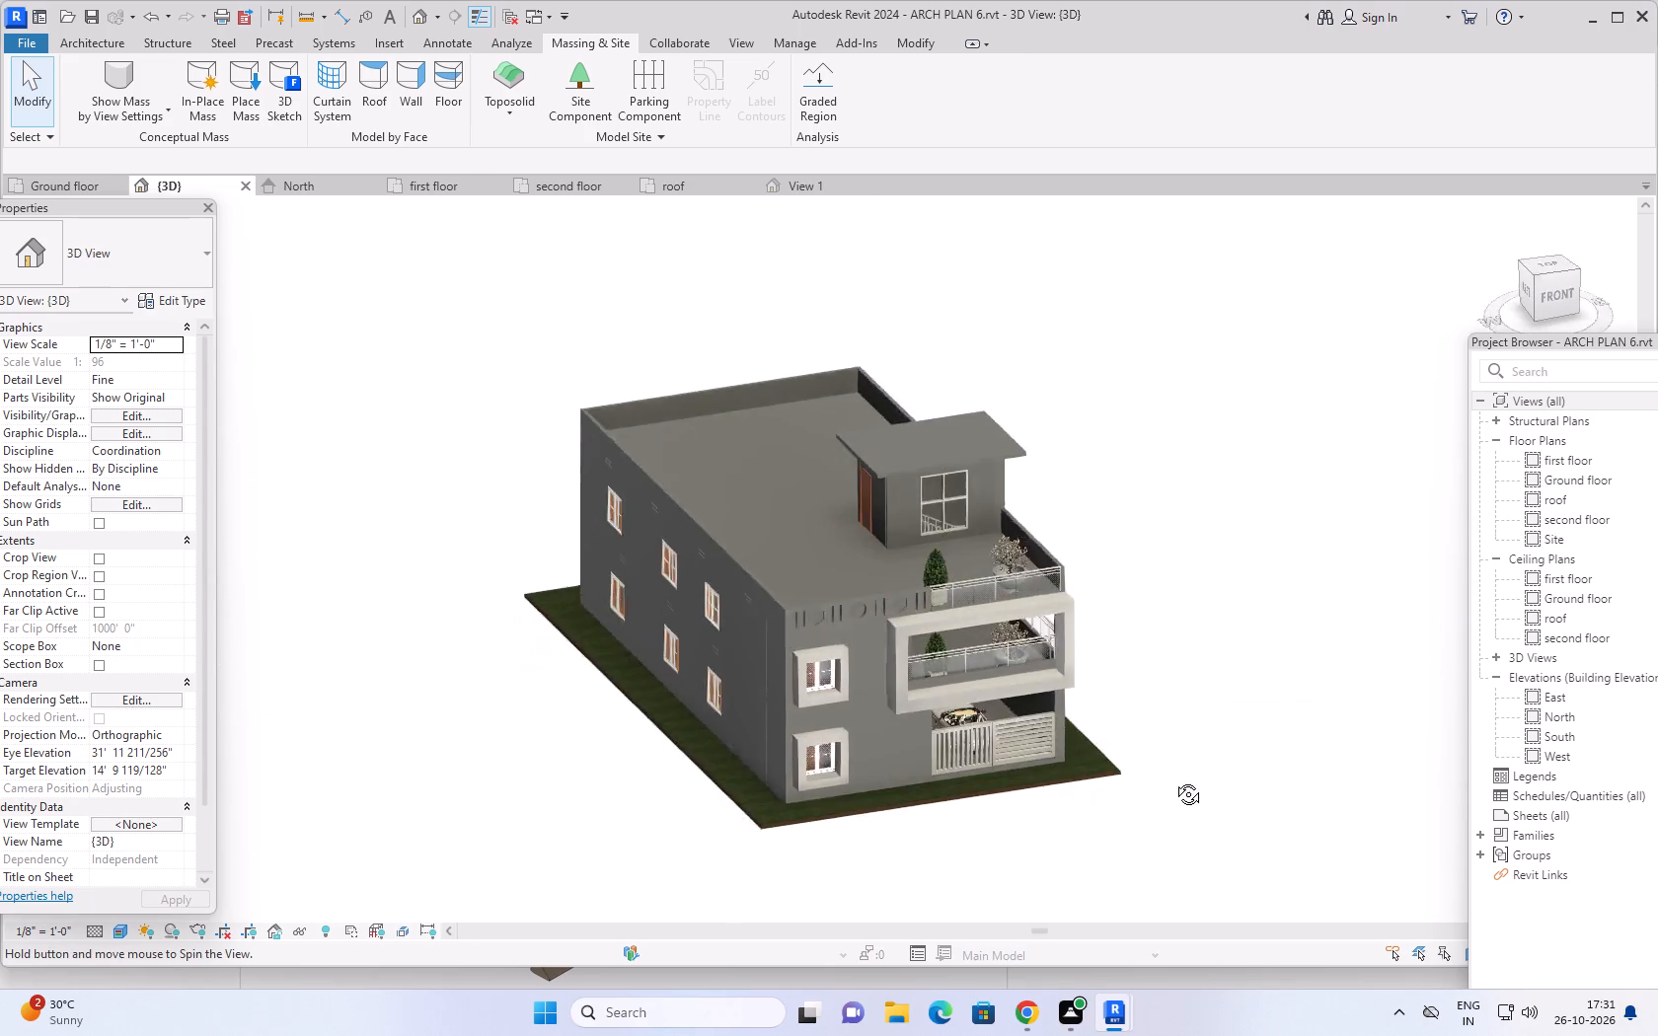
middle_click_drag(1173, 779, 1093, 819, "shift")
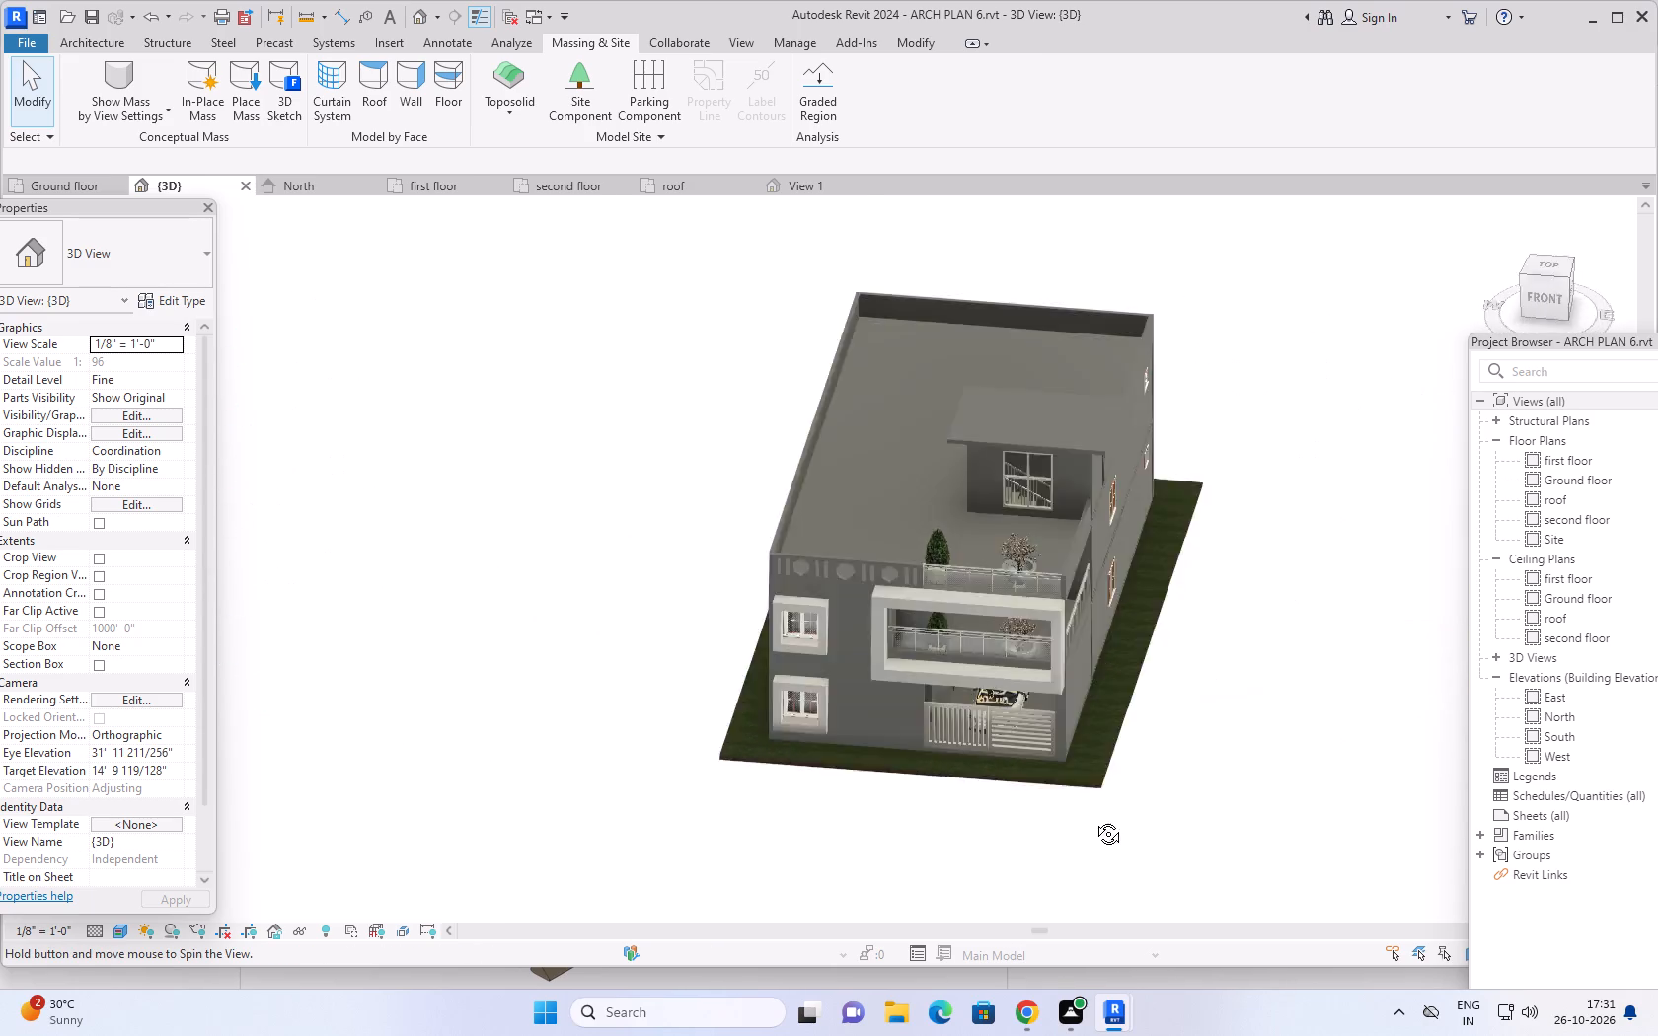
middle_click_drag(1093, 819, 1204, 785, "shift")
scroll(1204, 785, "up", 1)
scroll(1204, 784, "down", 2)
middle_click_drag(1199, 796, 1210, 780)
middle_click_drag(1210, 780, 1270, 716, "shift")
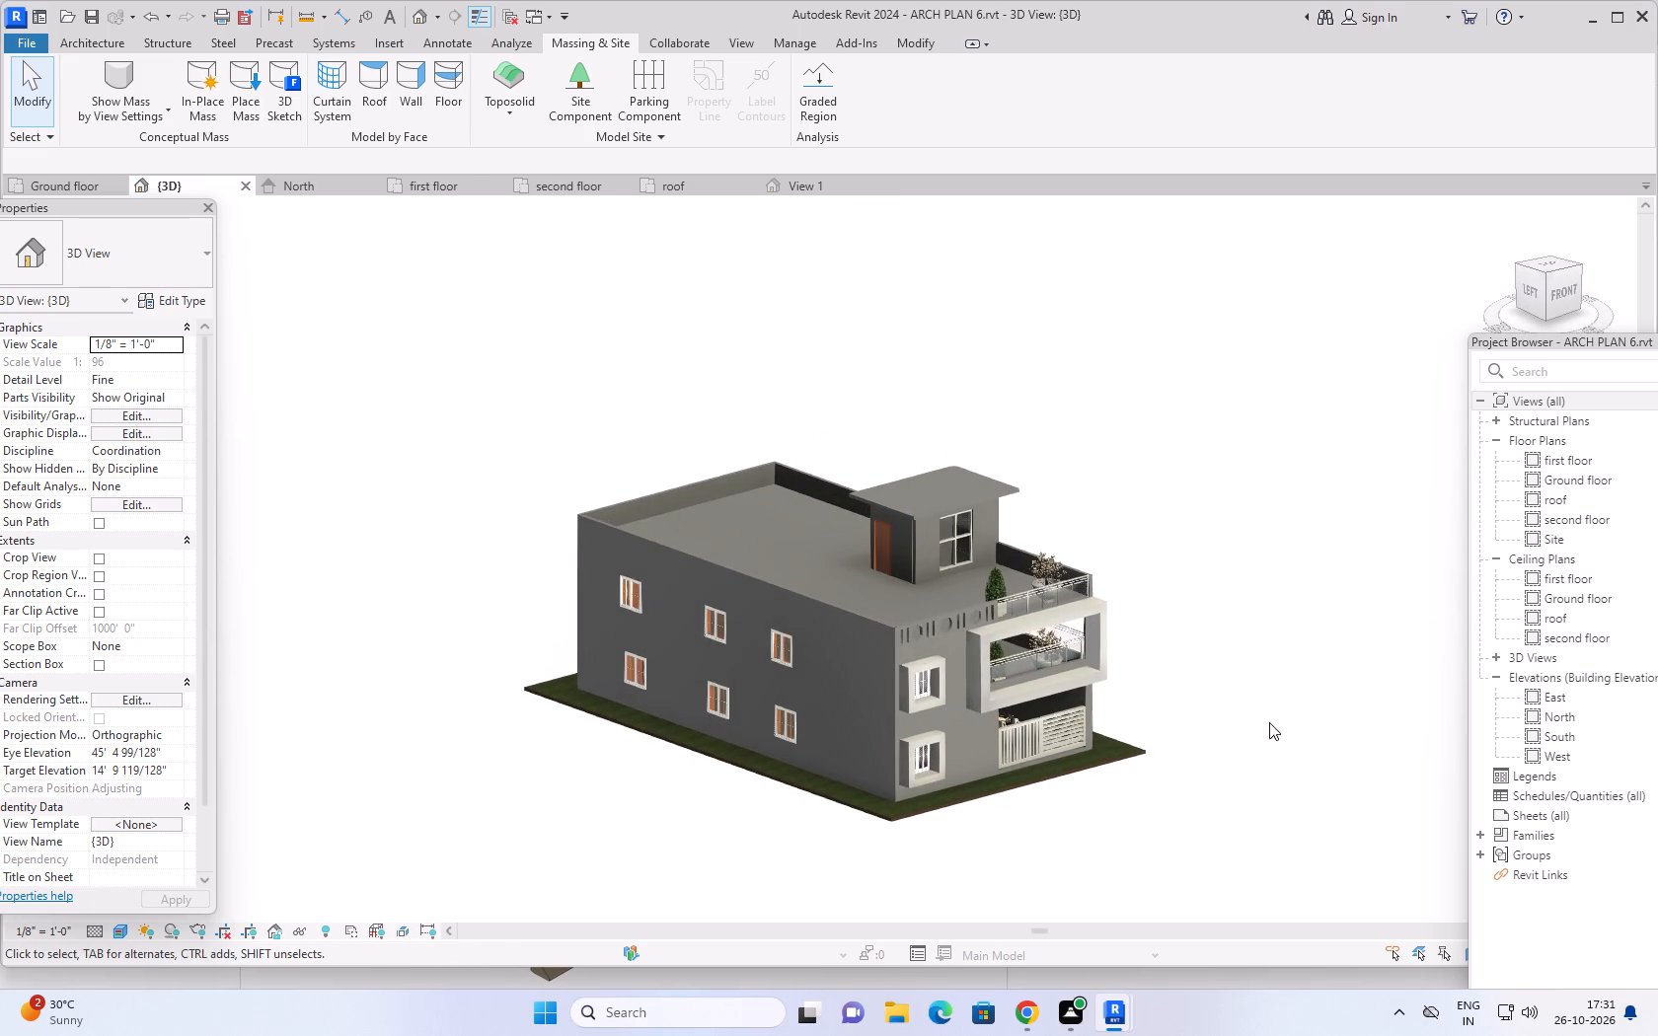
scroll(1248, 752, "up", 1)
middle_click_drag(1225, 721, 1268, 727)
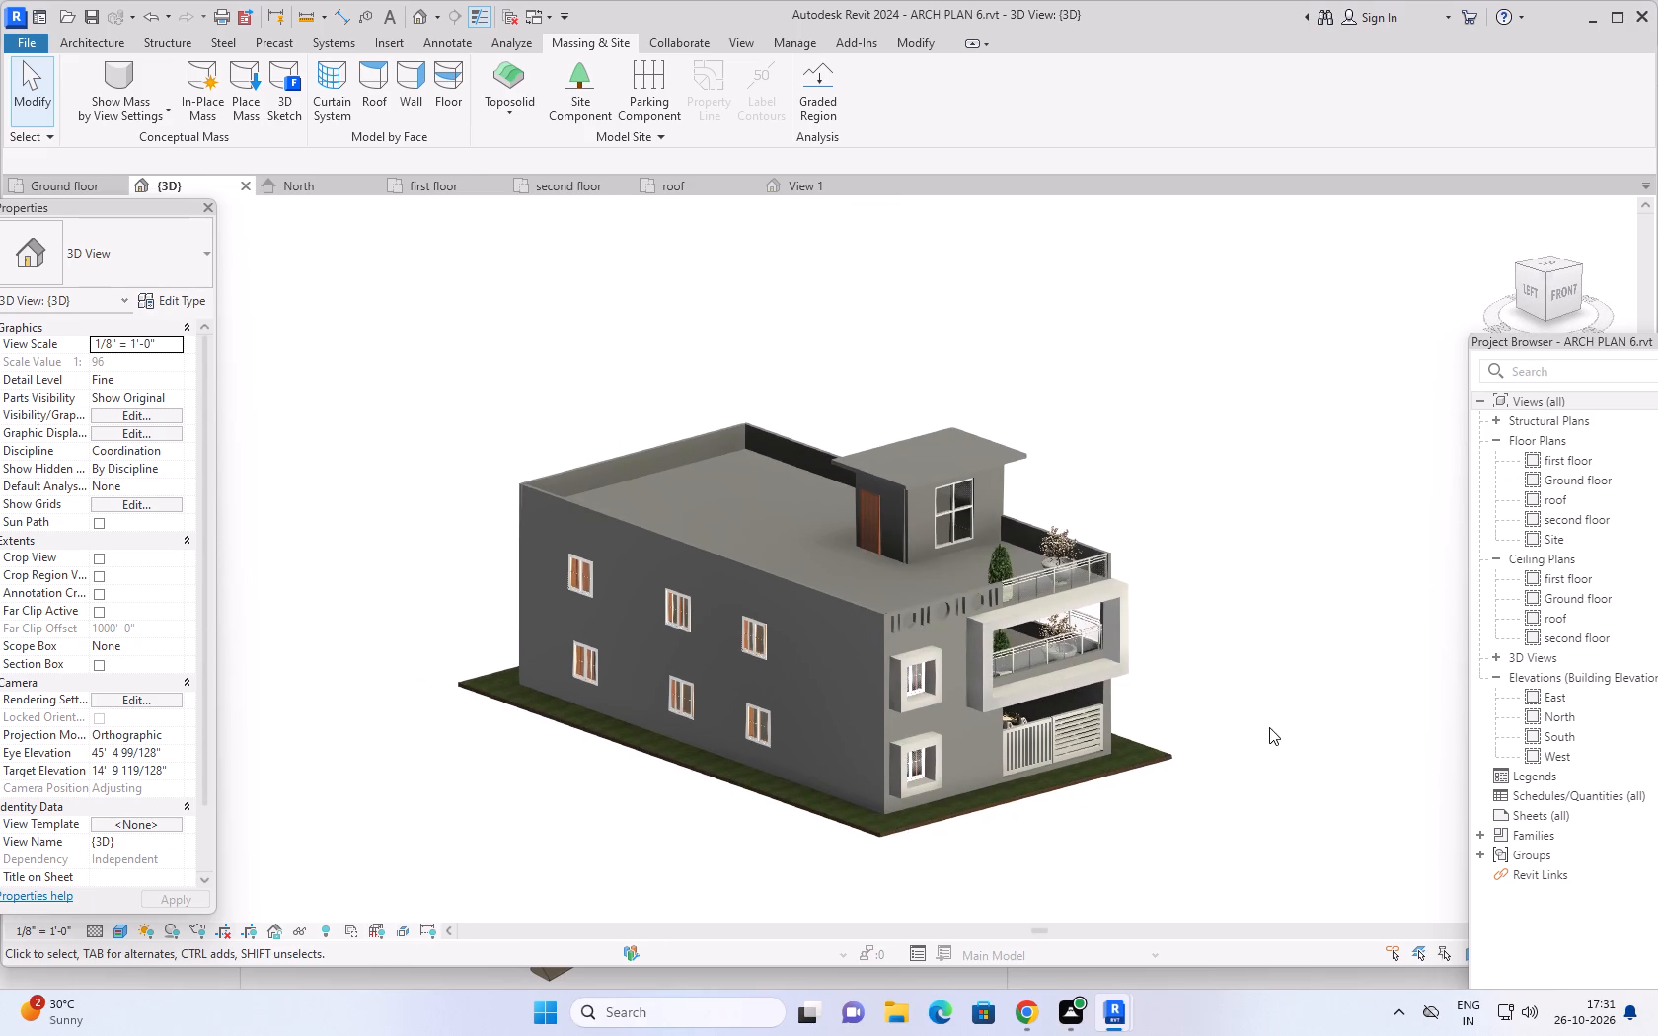
scroll(1205, 758, "up", 1)
middle_click_drag(1225, 787, 1248, 780)
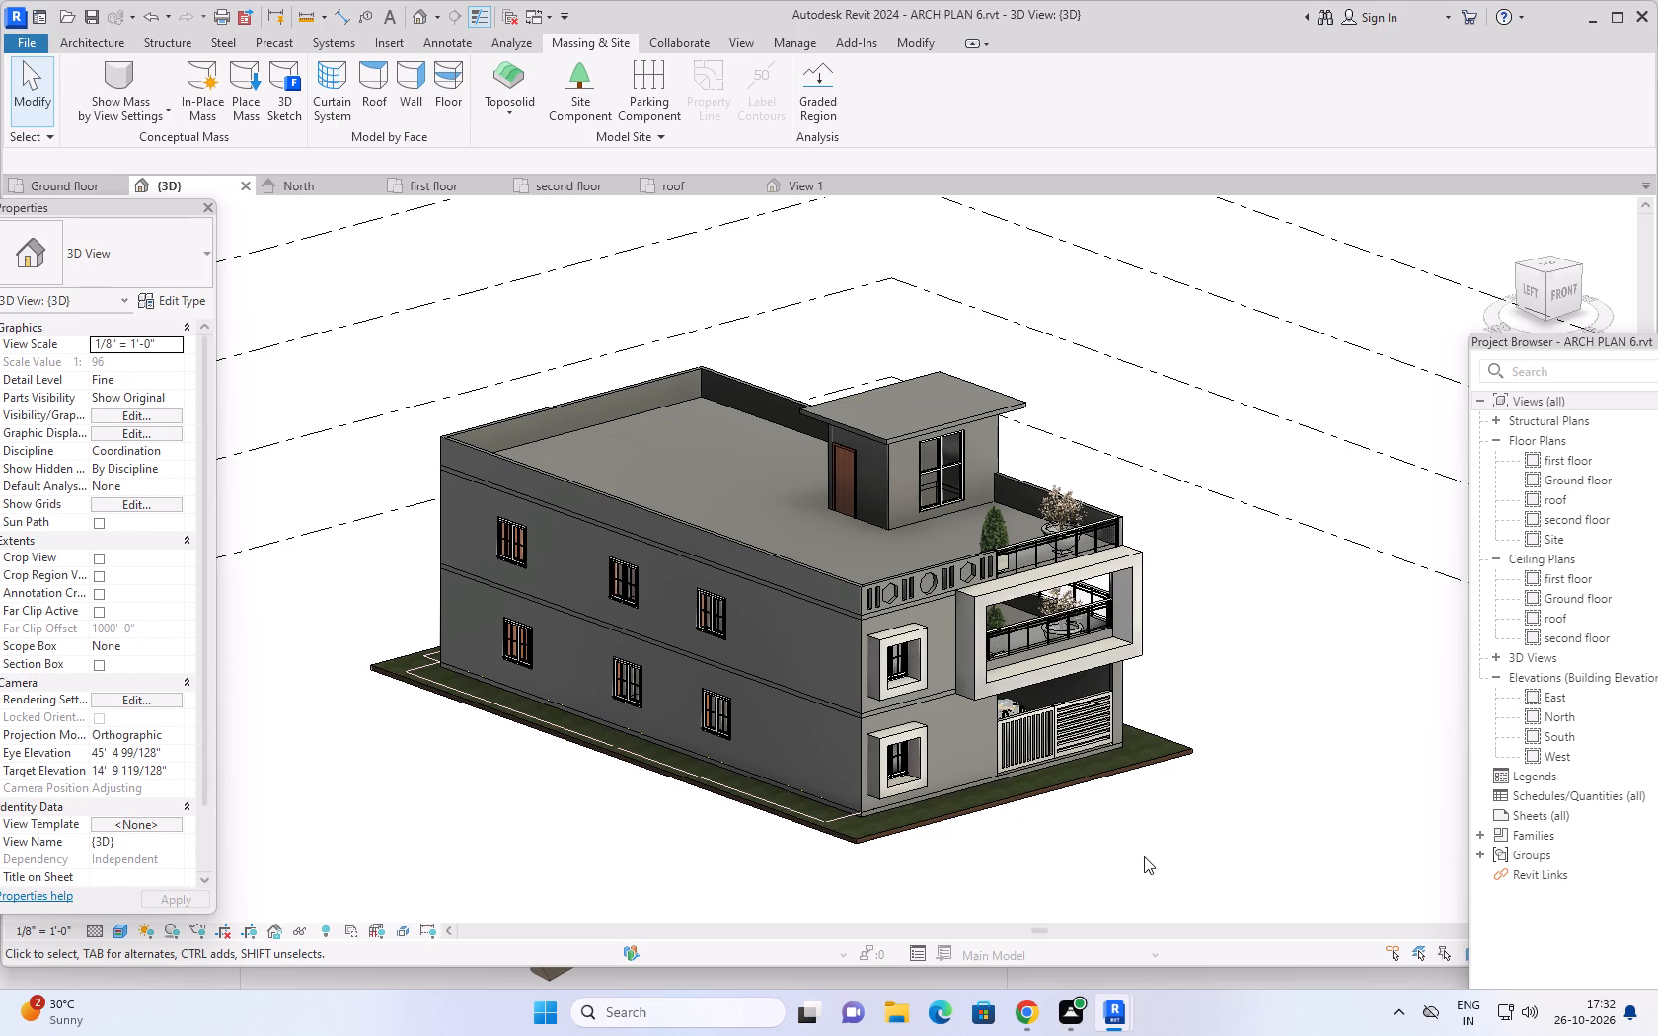
scroll(1145, 855, "down", 1)
middle_click_drag(1133, 849, 1084, 823)
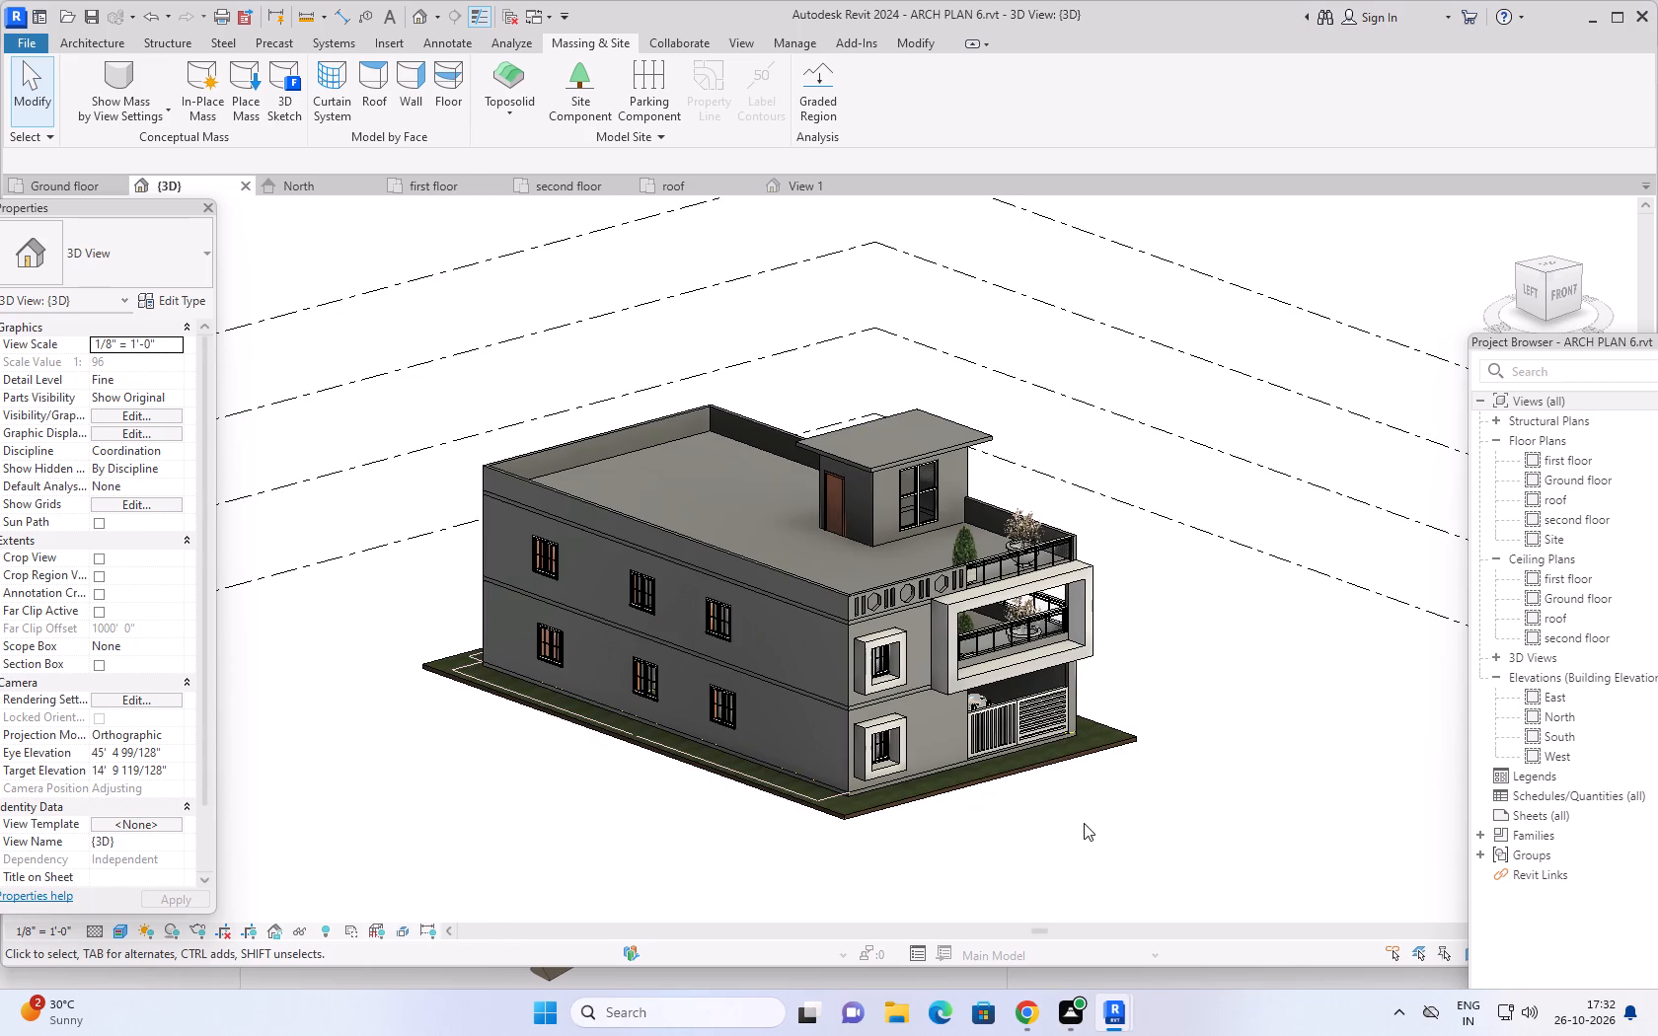
middle_click(1192, 703, "shift")
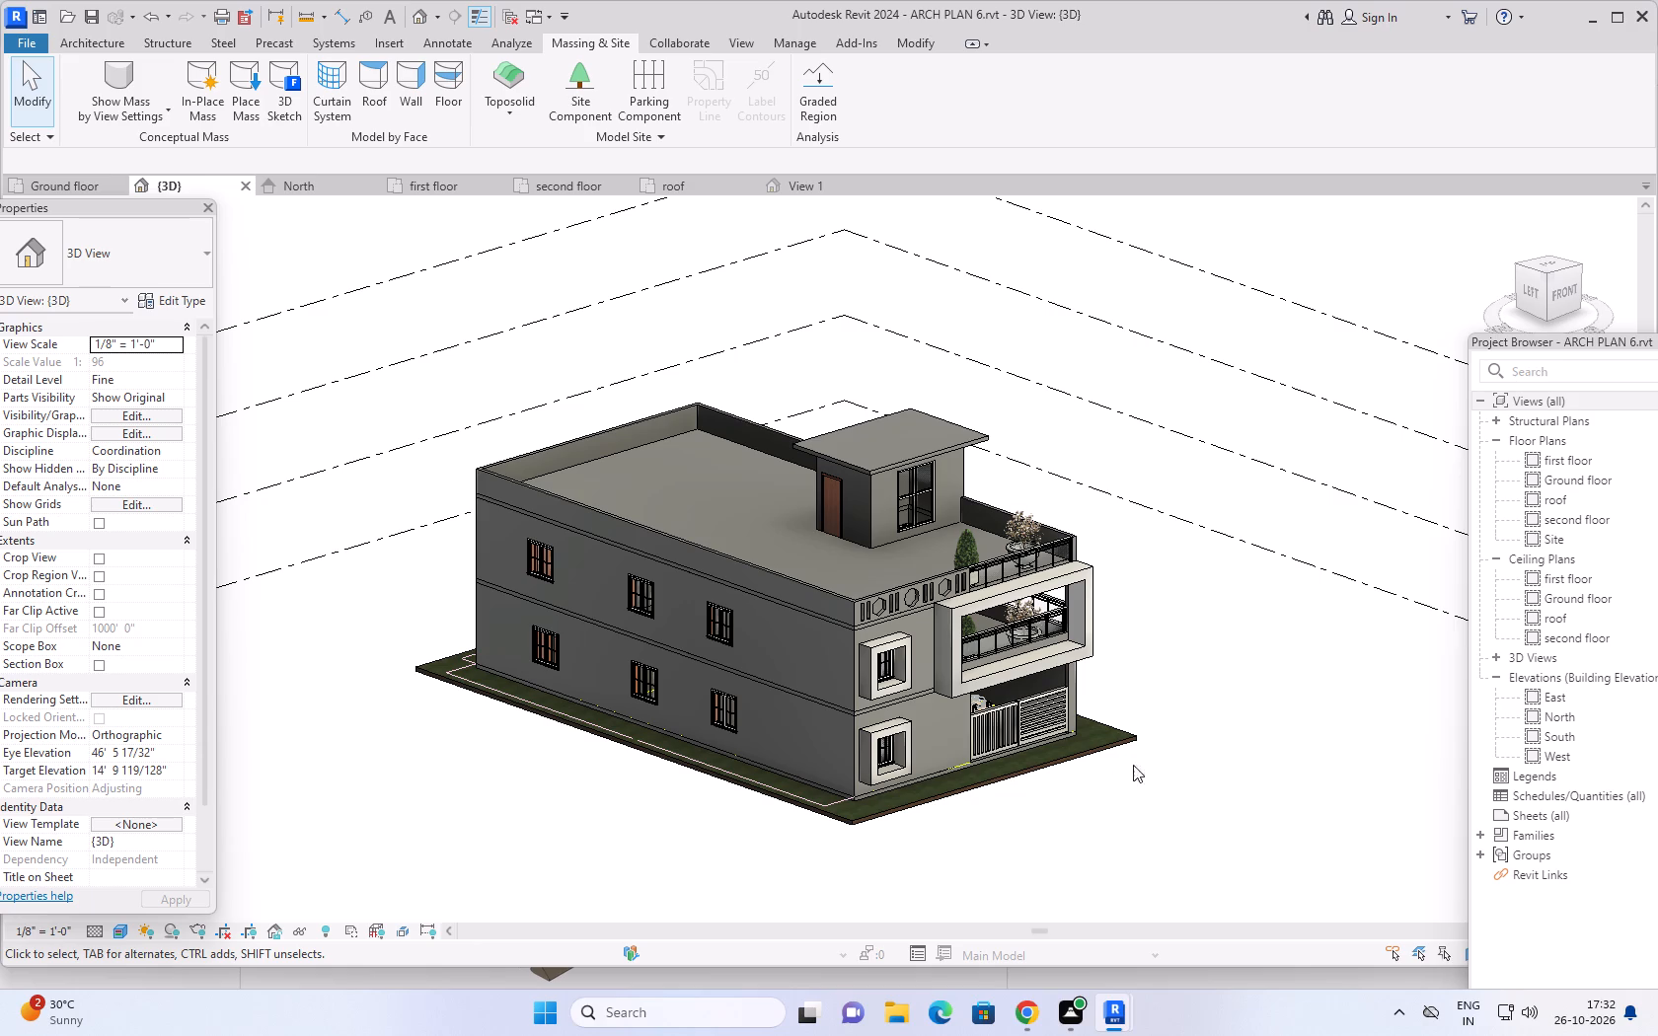
key("Escape")
key("Escape")
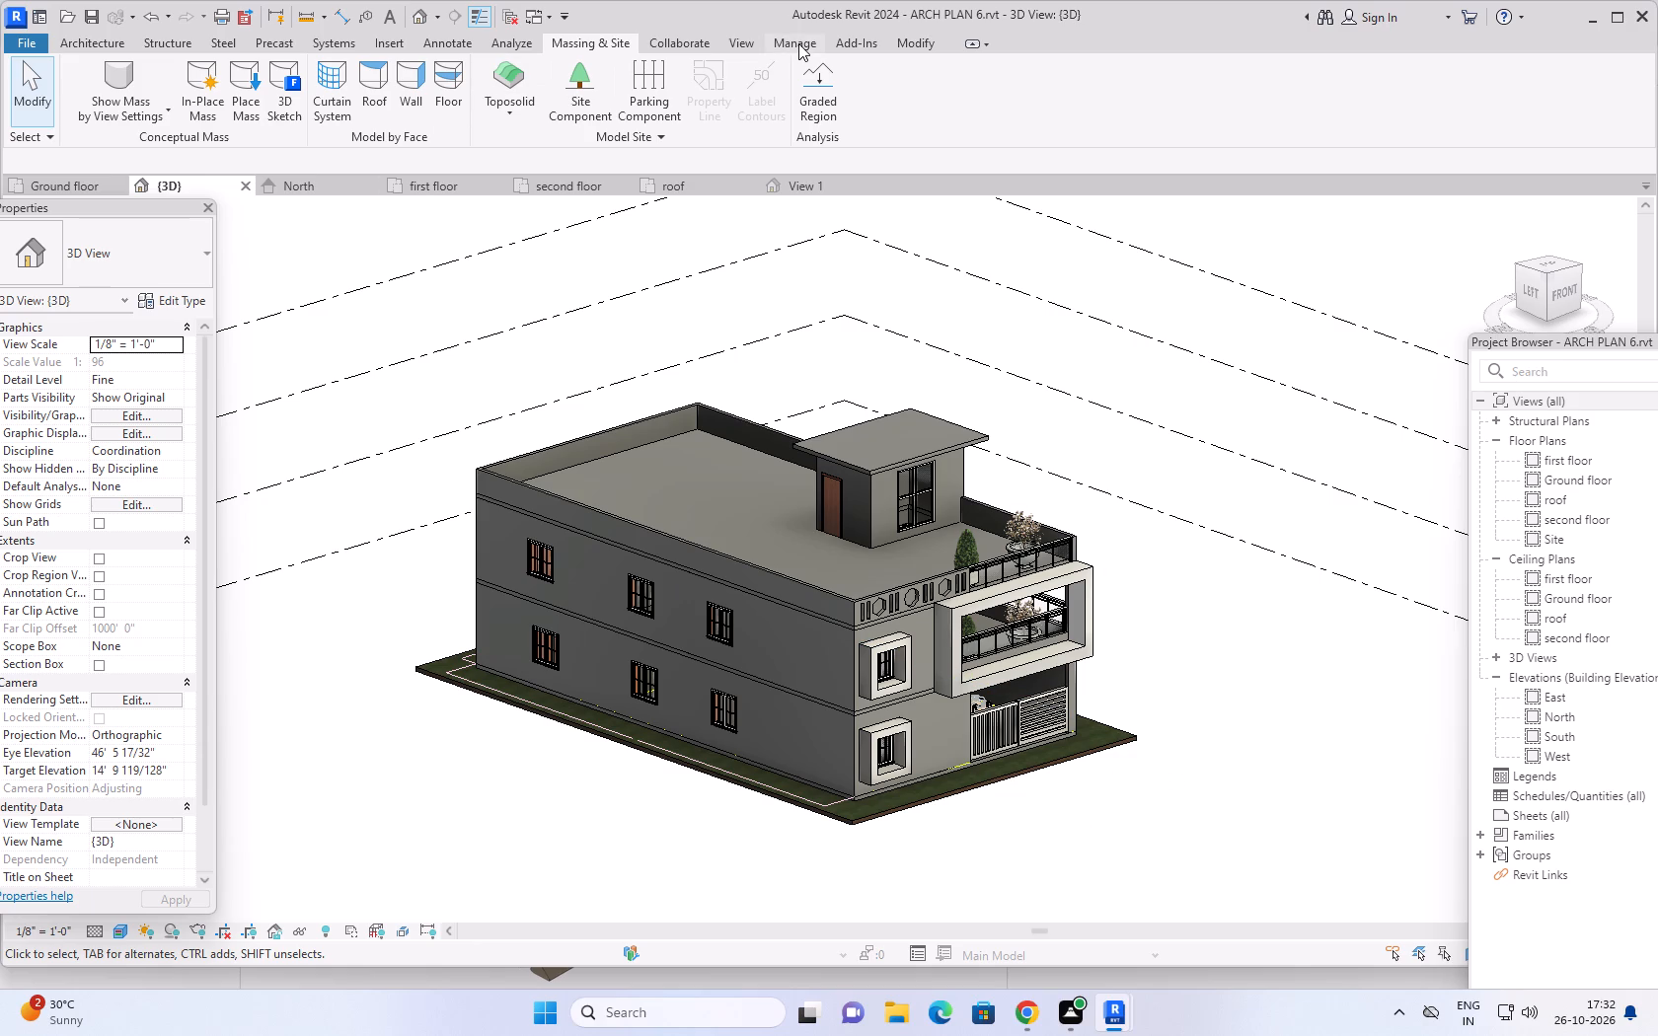
Create a new project material and name it wall.
left_click(798, 43)
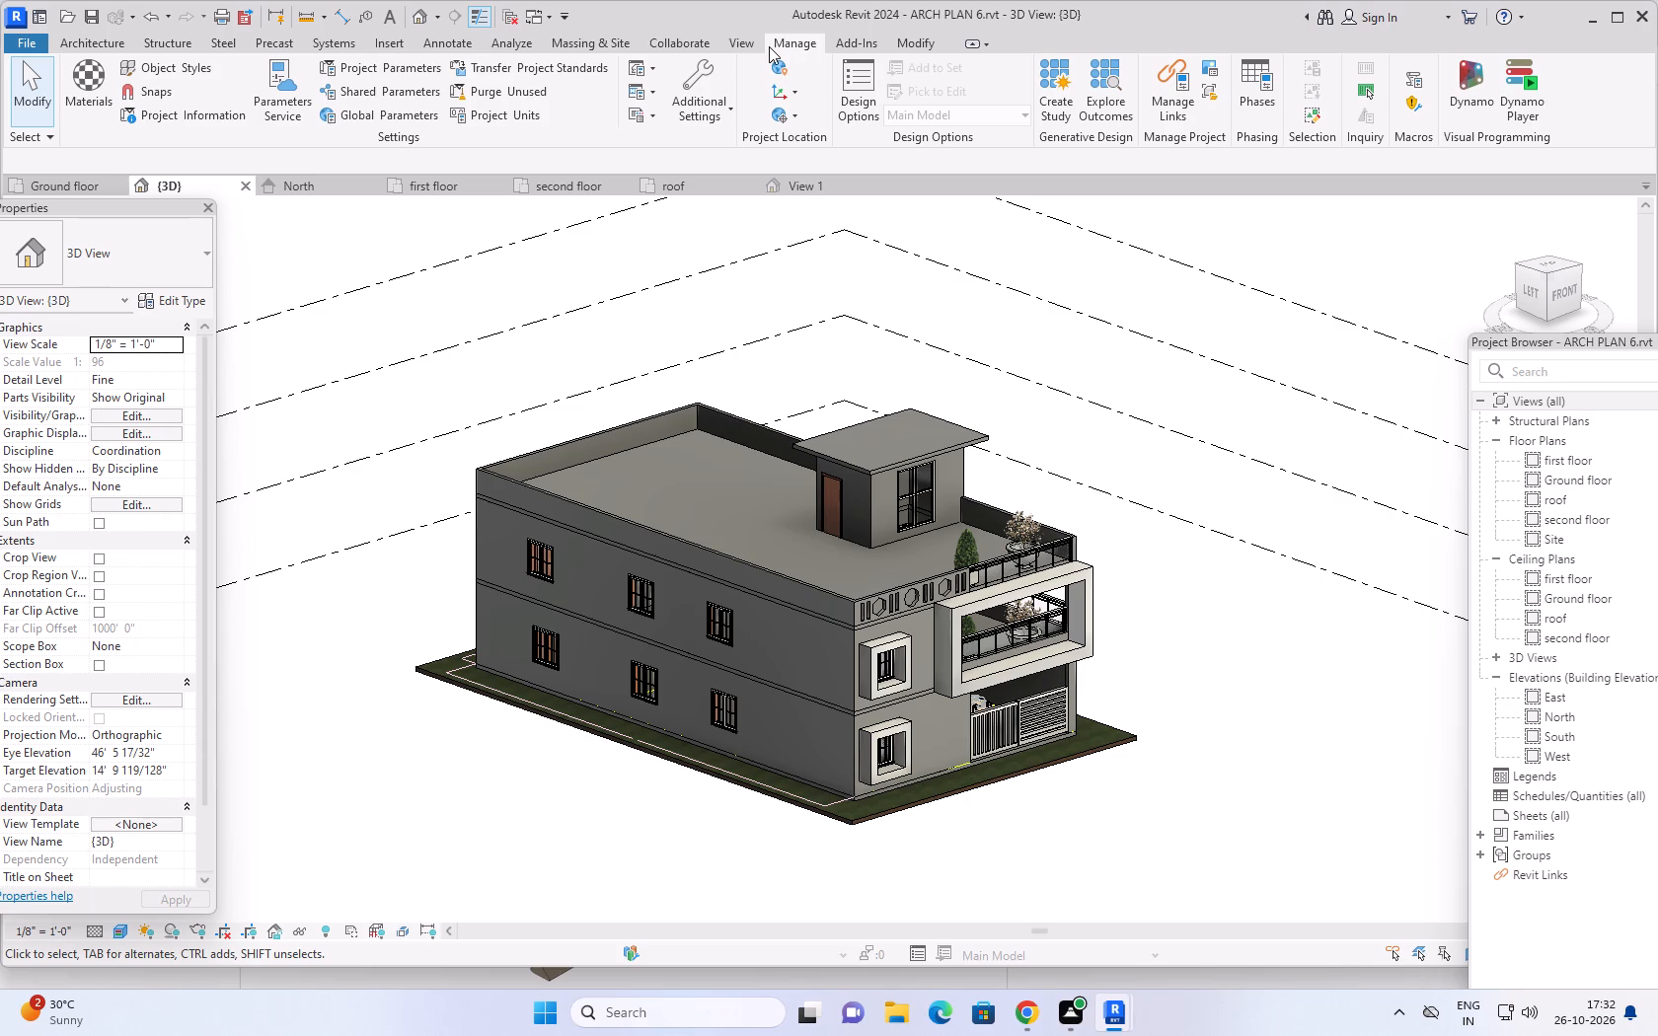
left_click(101, 90)
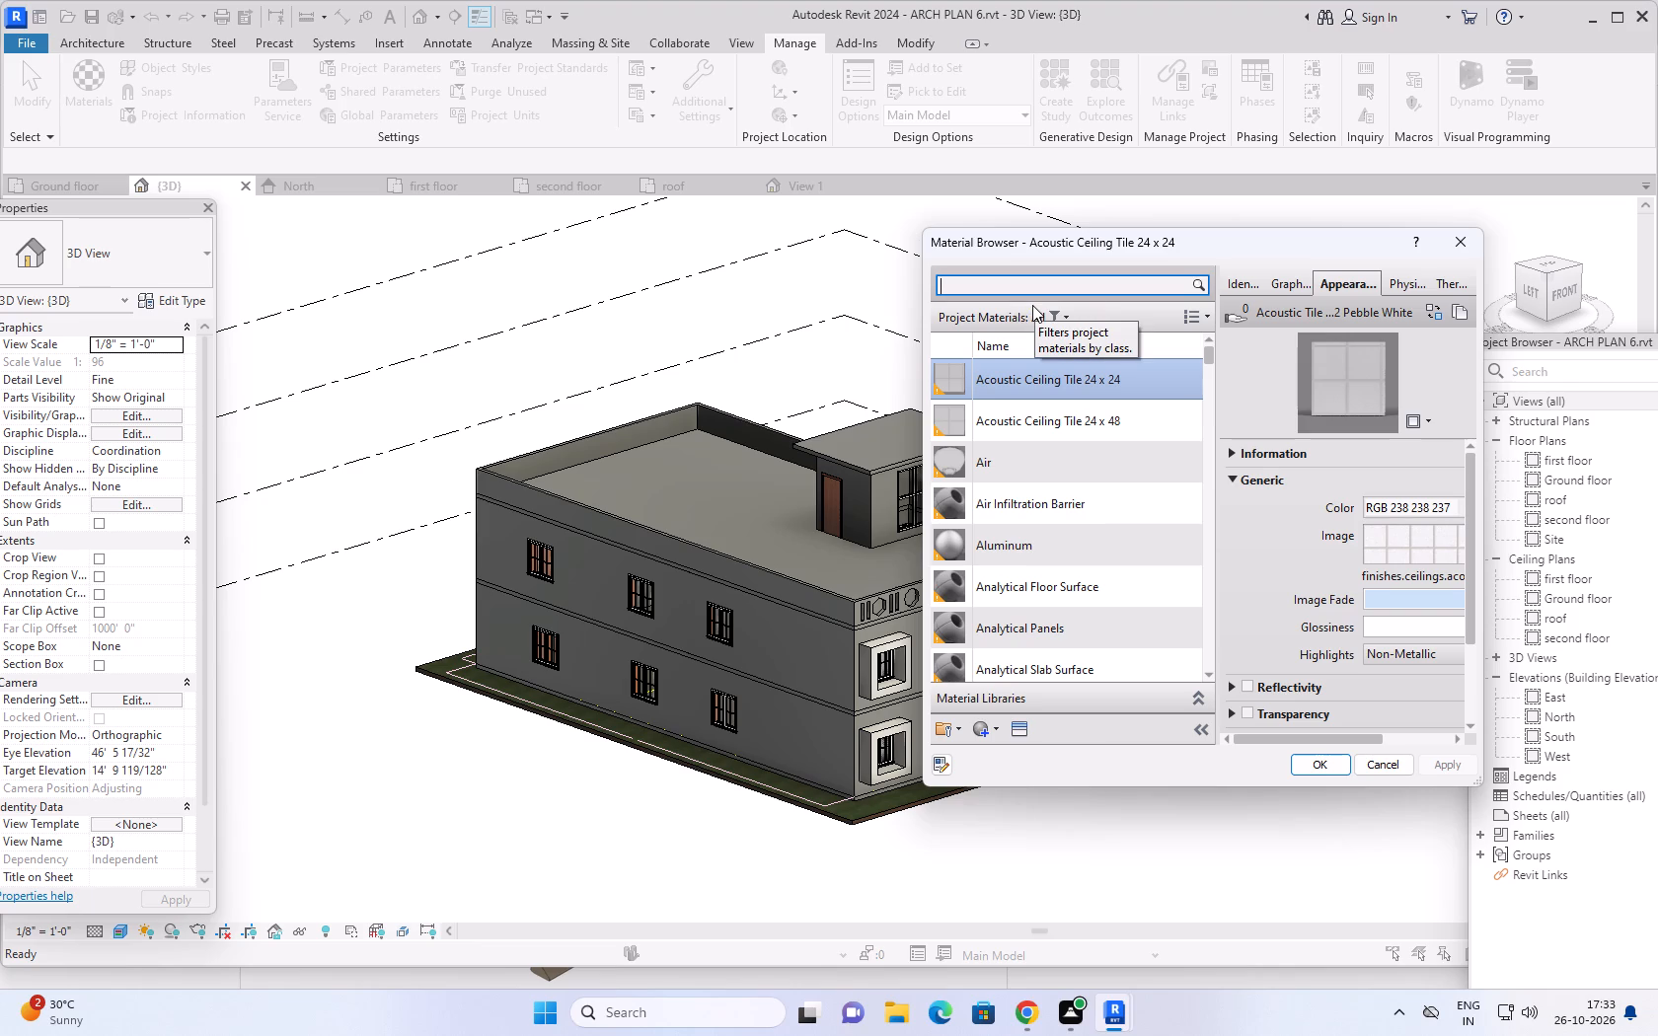
scroll(1032, 305, "up", 1)
right_click(987, 724)
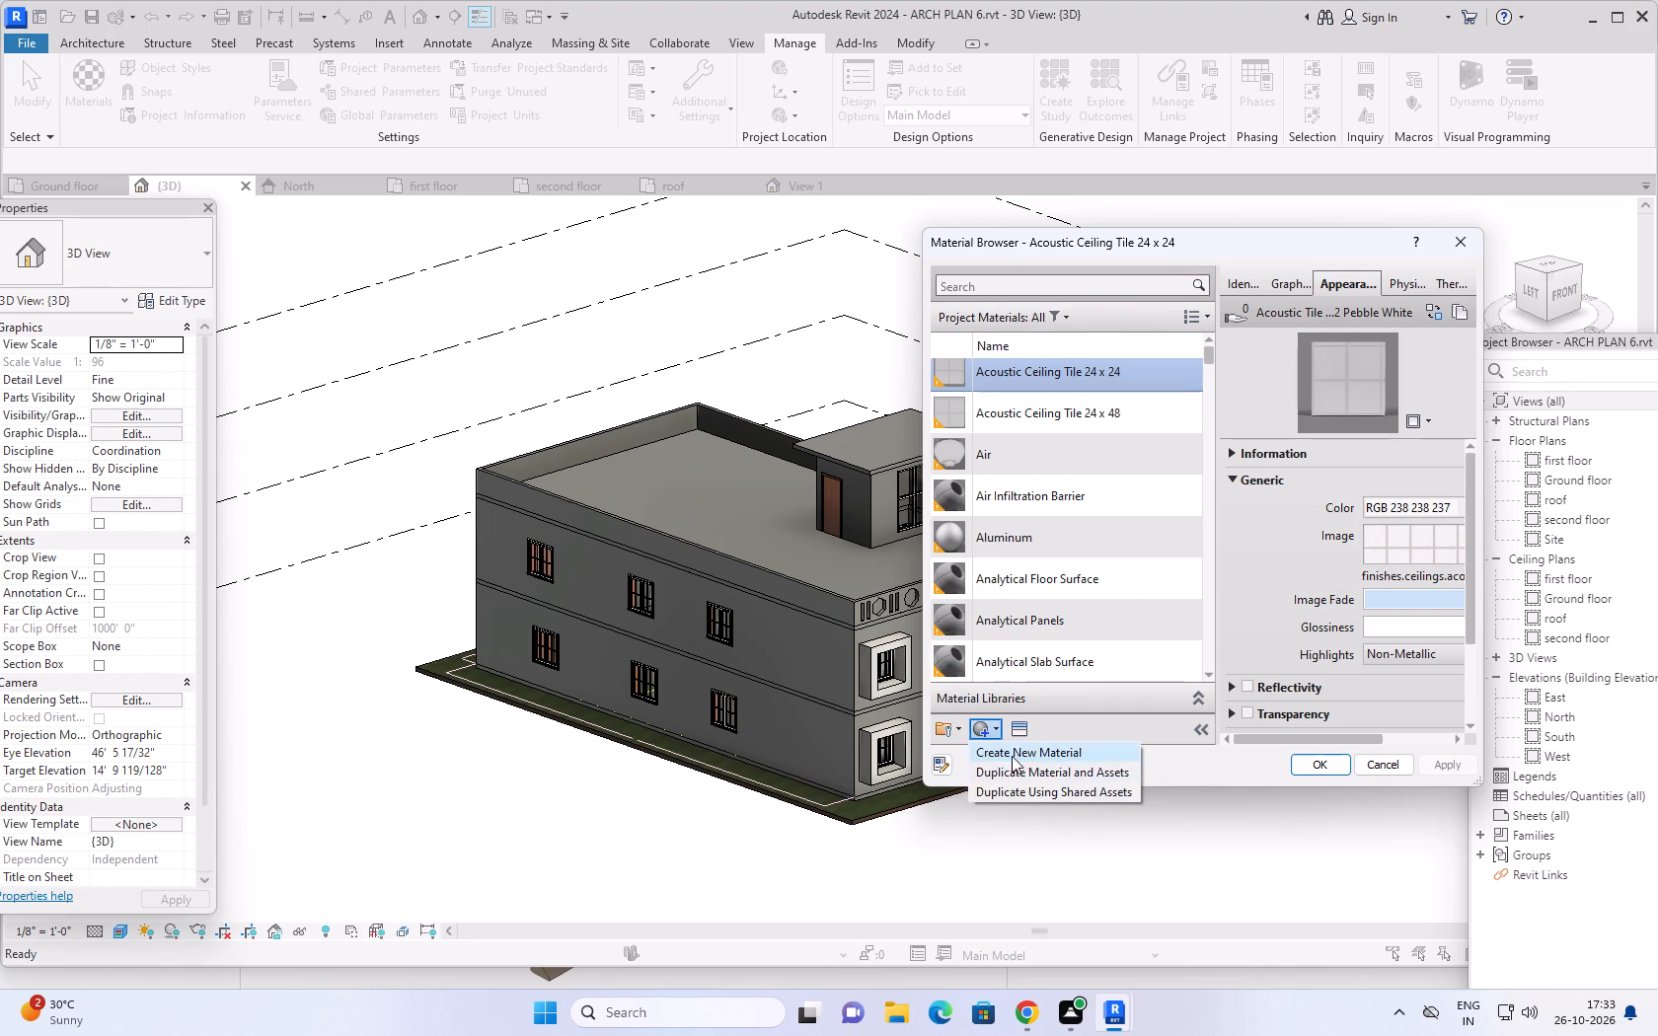
left_click(1014, 752)
right_click(1068, 486)
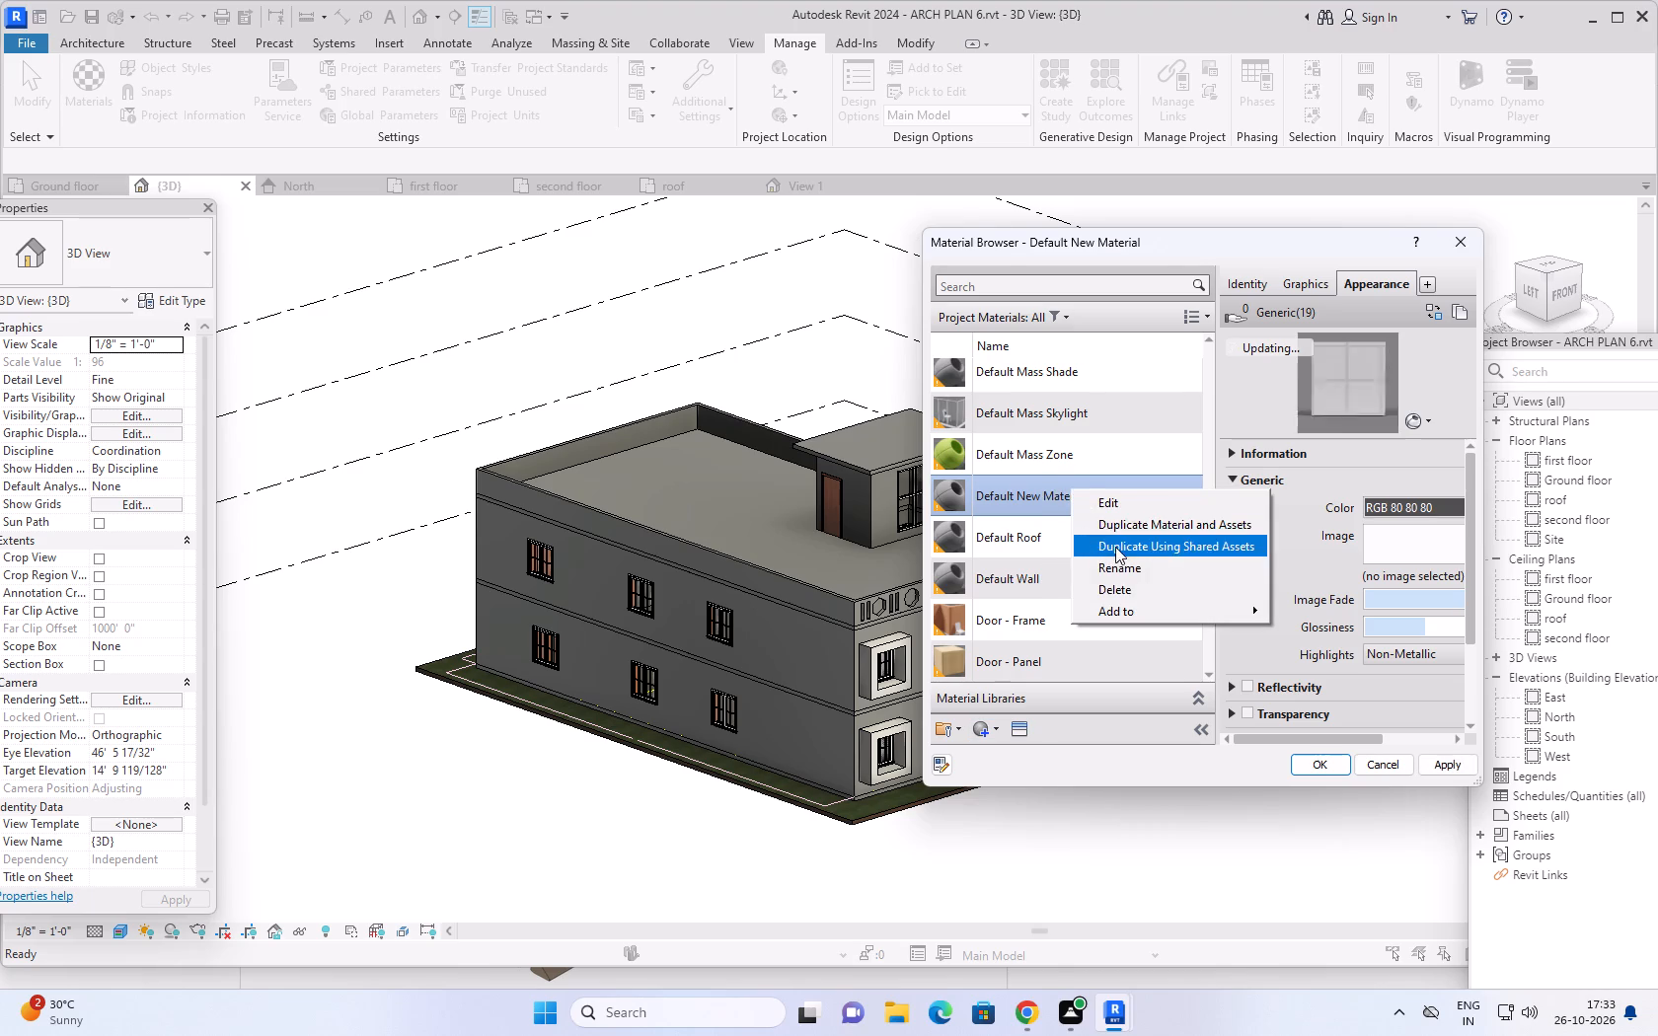
left_click(1123, 562)
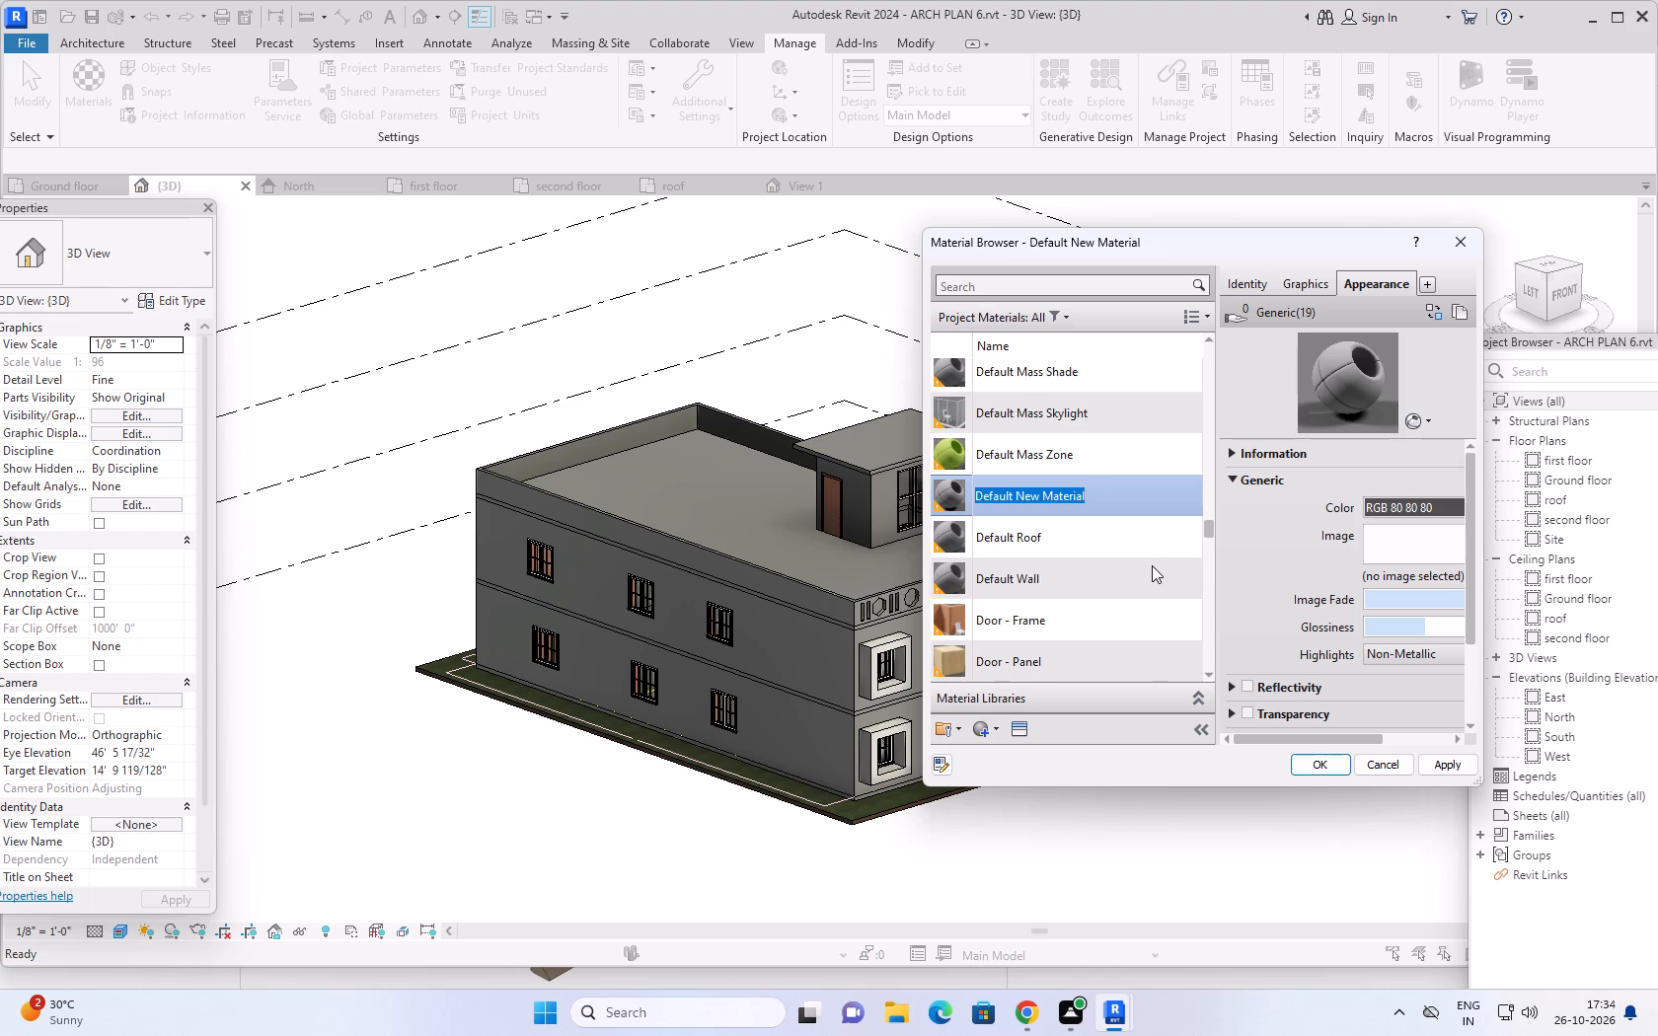
type("wall")
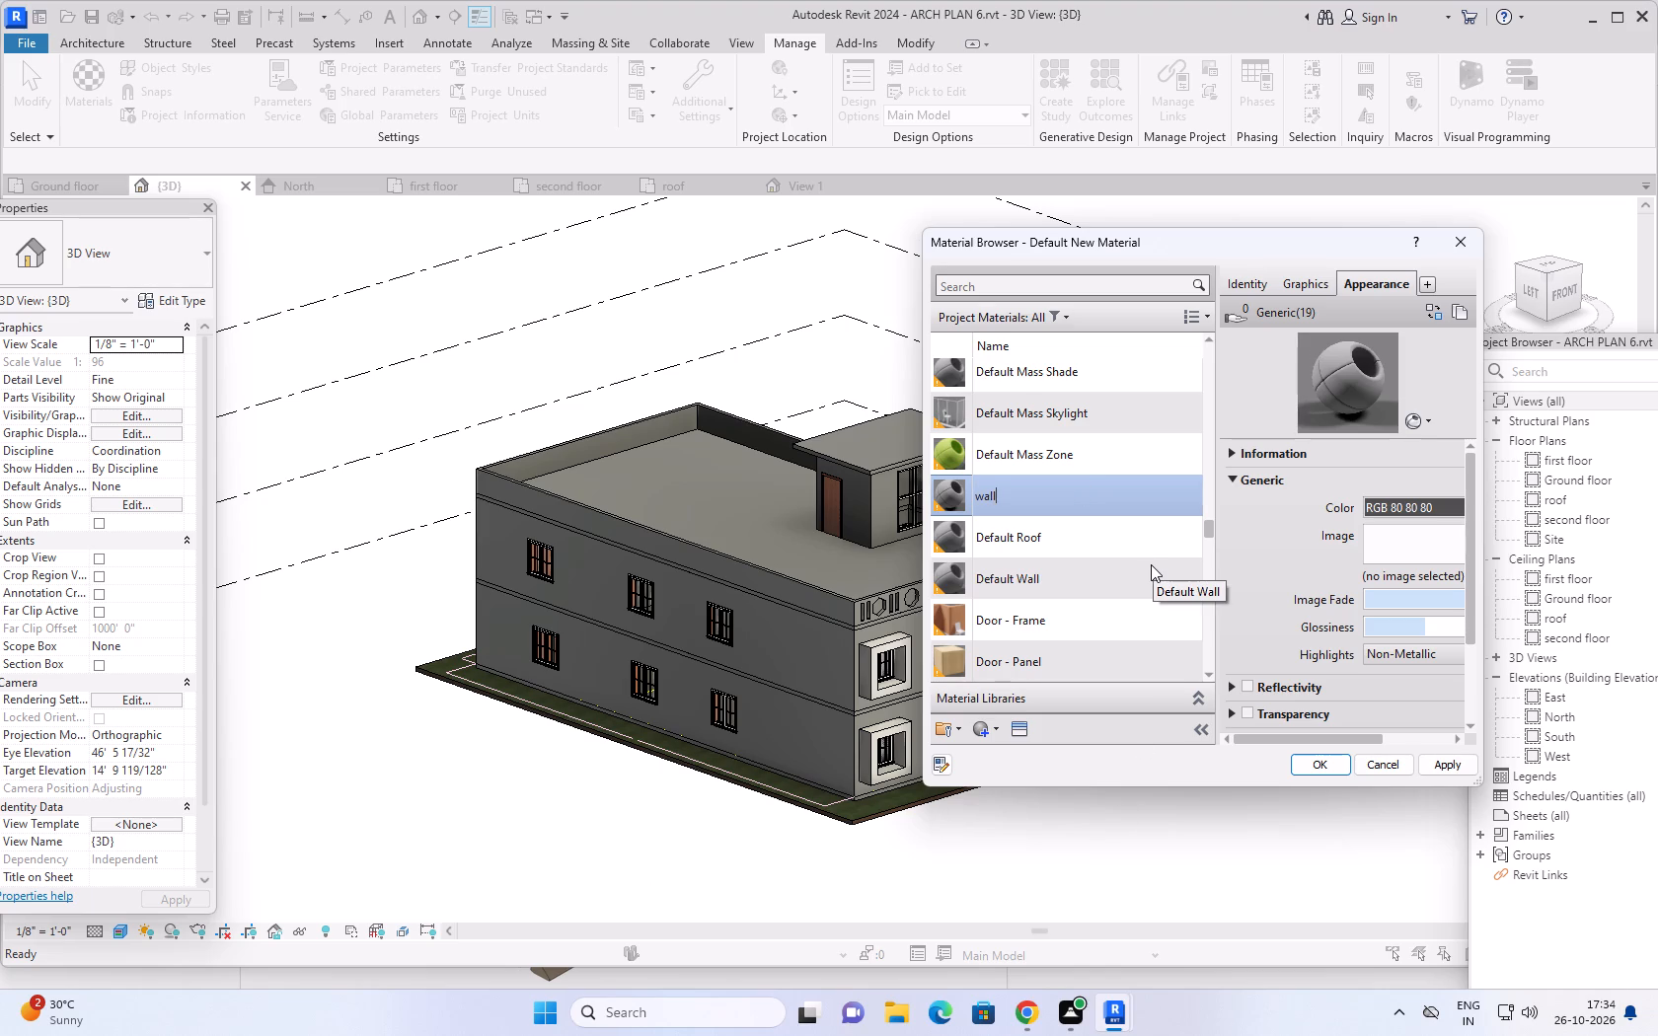
Make the wall material's shading use its render appearance.
left_click(1311, 276)
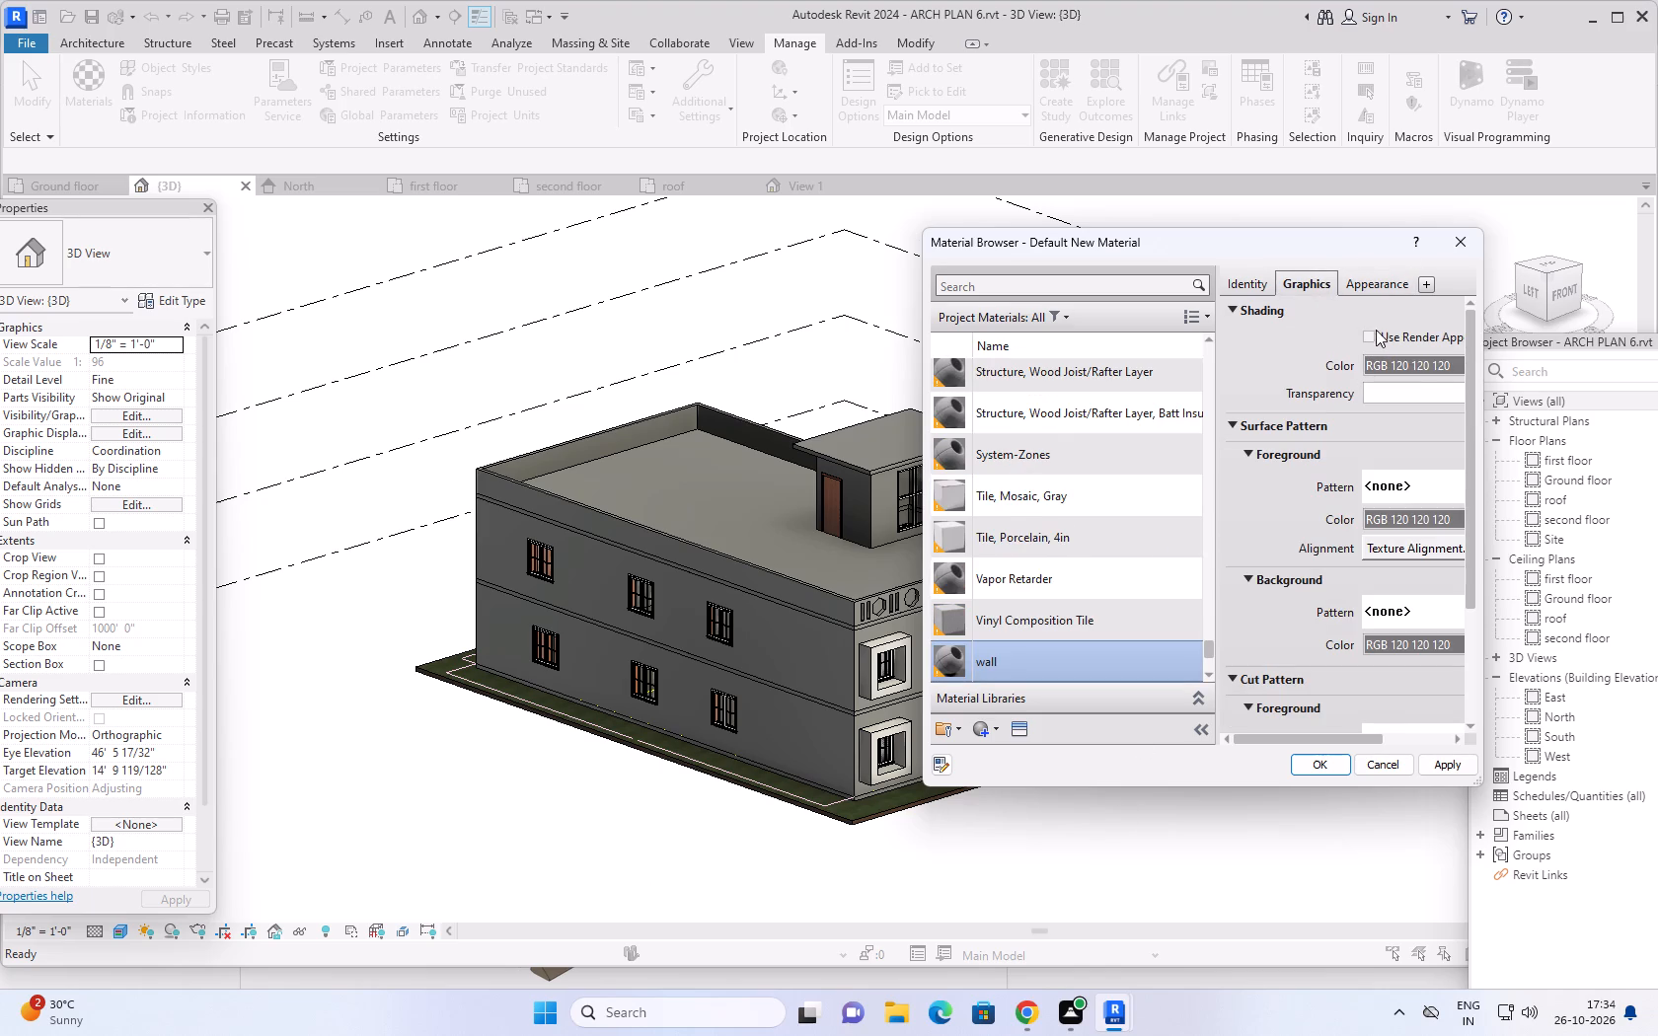
left_click(1369, 336)
Set the wall material's appearance colour to RGB 93, 108, 103 and apply it.
left_click(1372, 286)
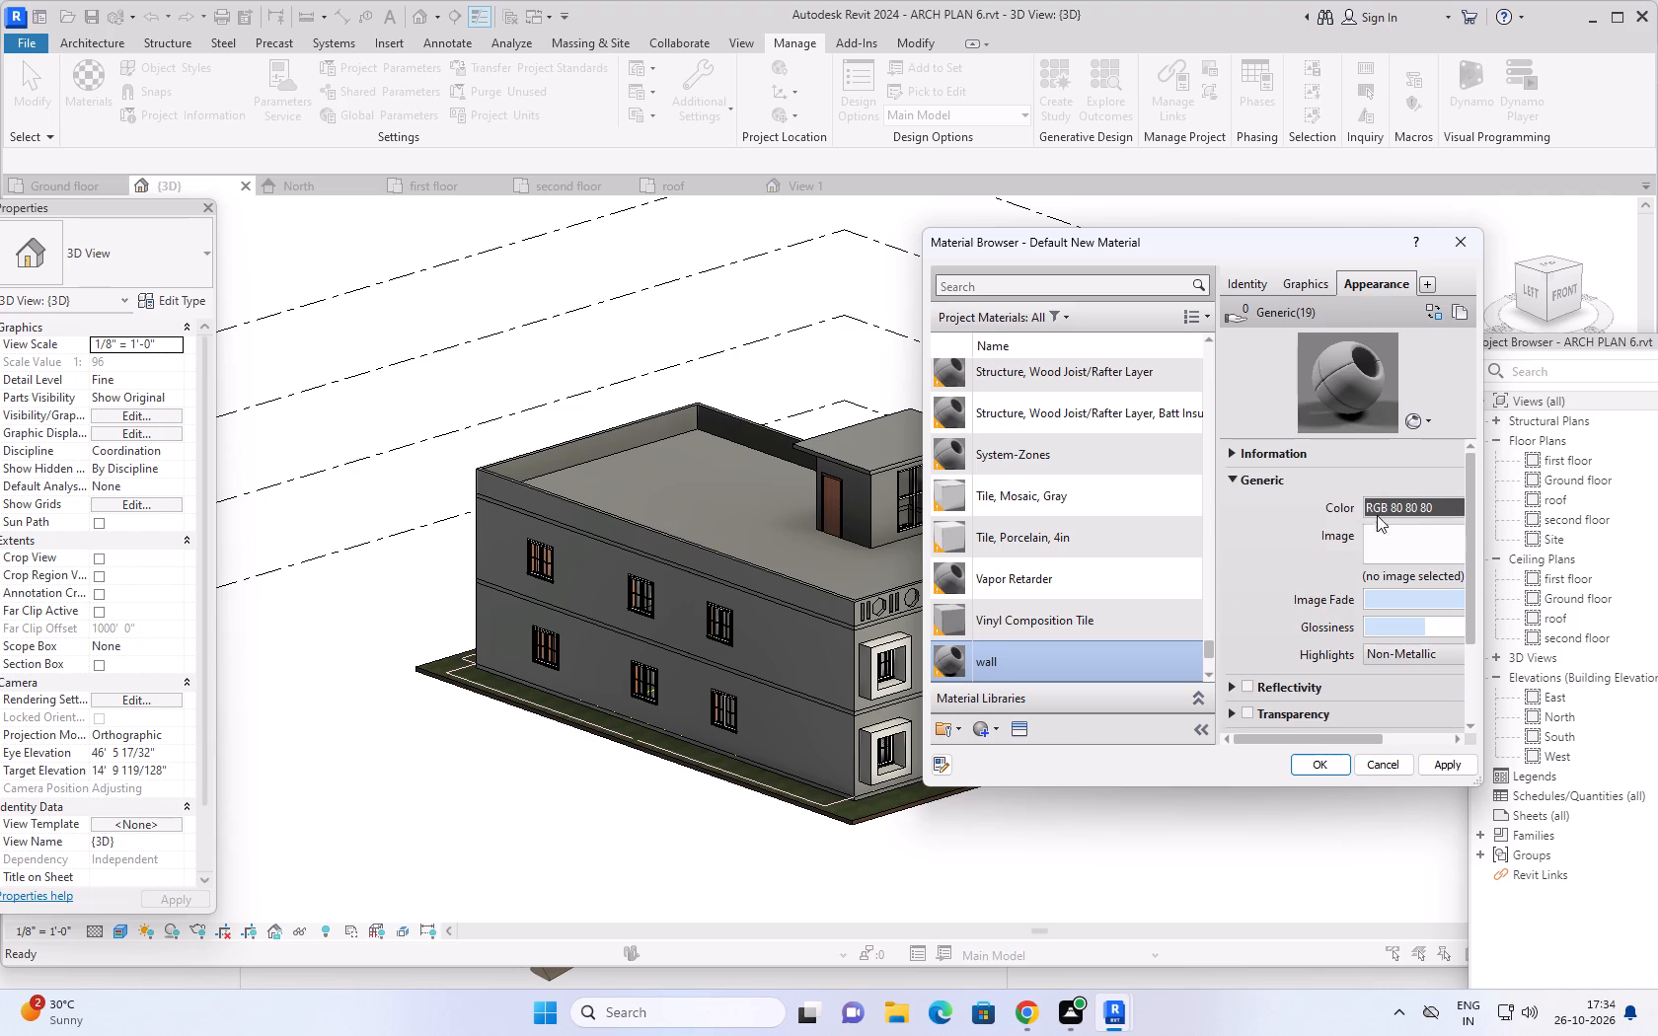
left_click(1424, 504)
scroll(1307, 564, "up", 1)
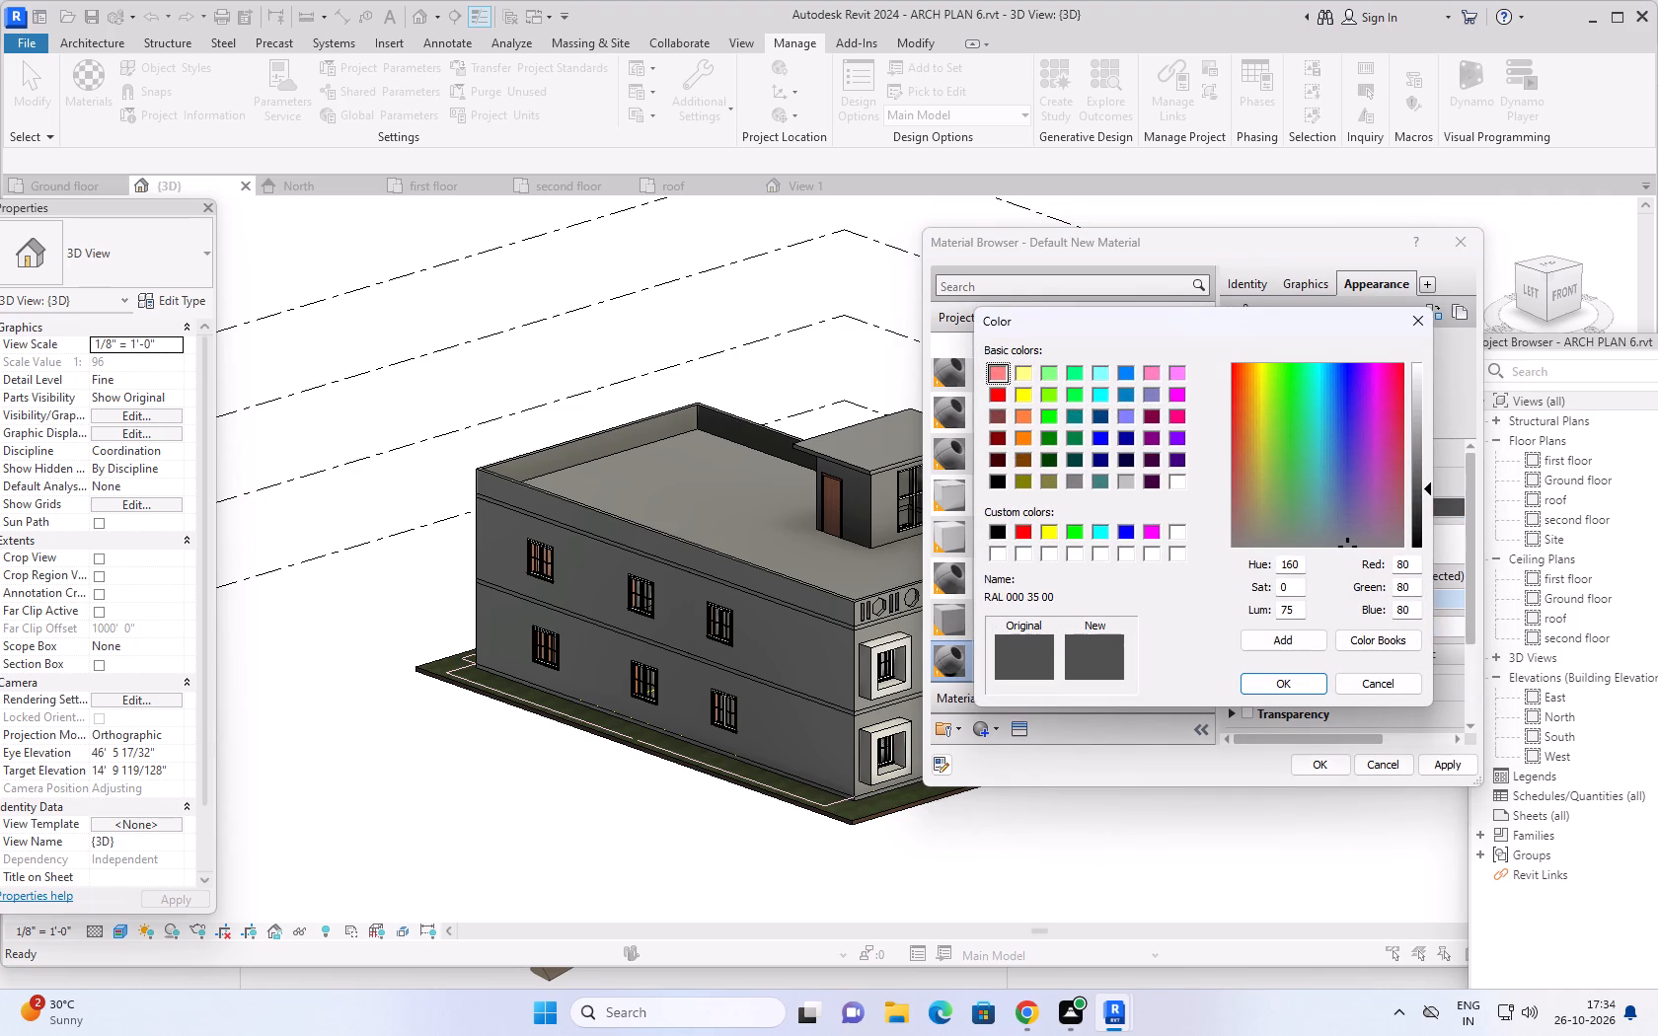
left_click_drag(1419, 563, 1381, 569)
key("BackSpace")
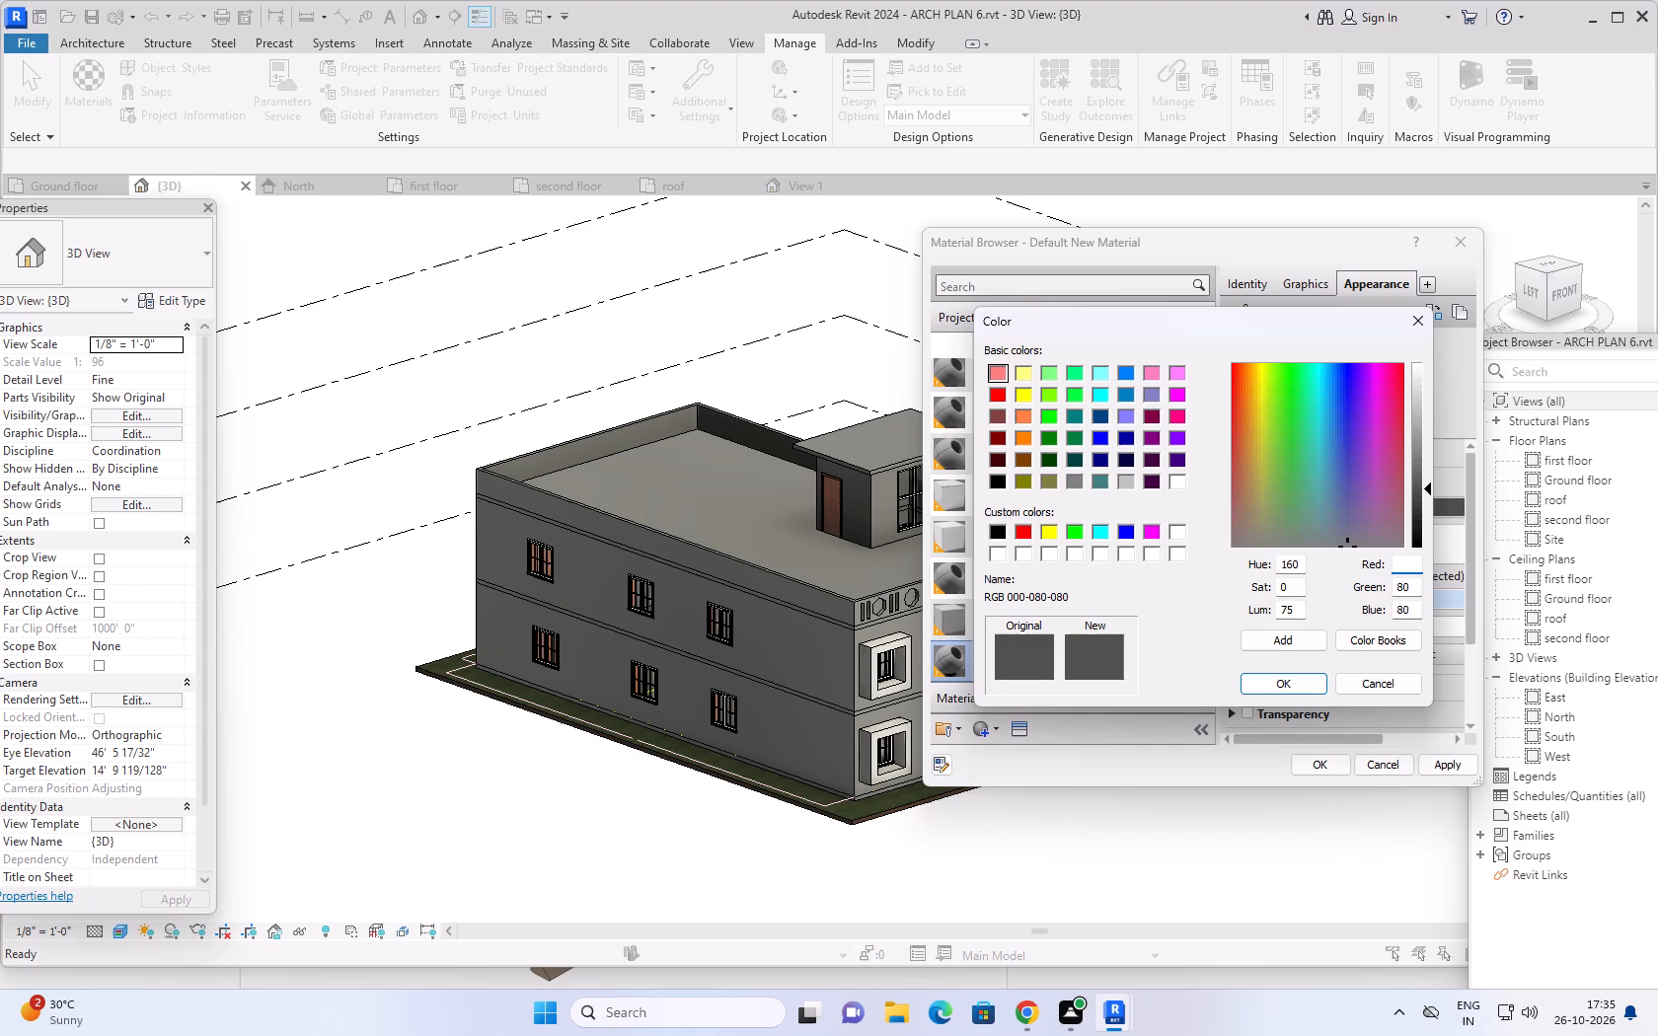
key("BackSpace")
key("BackSpace")
type("93")
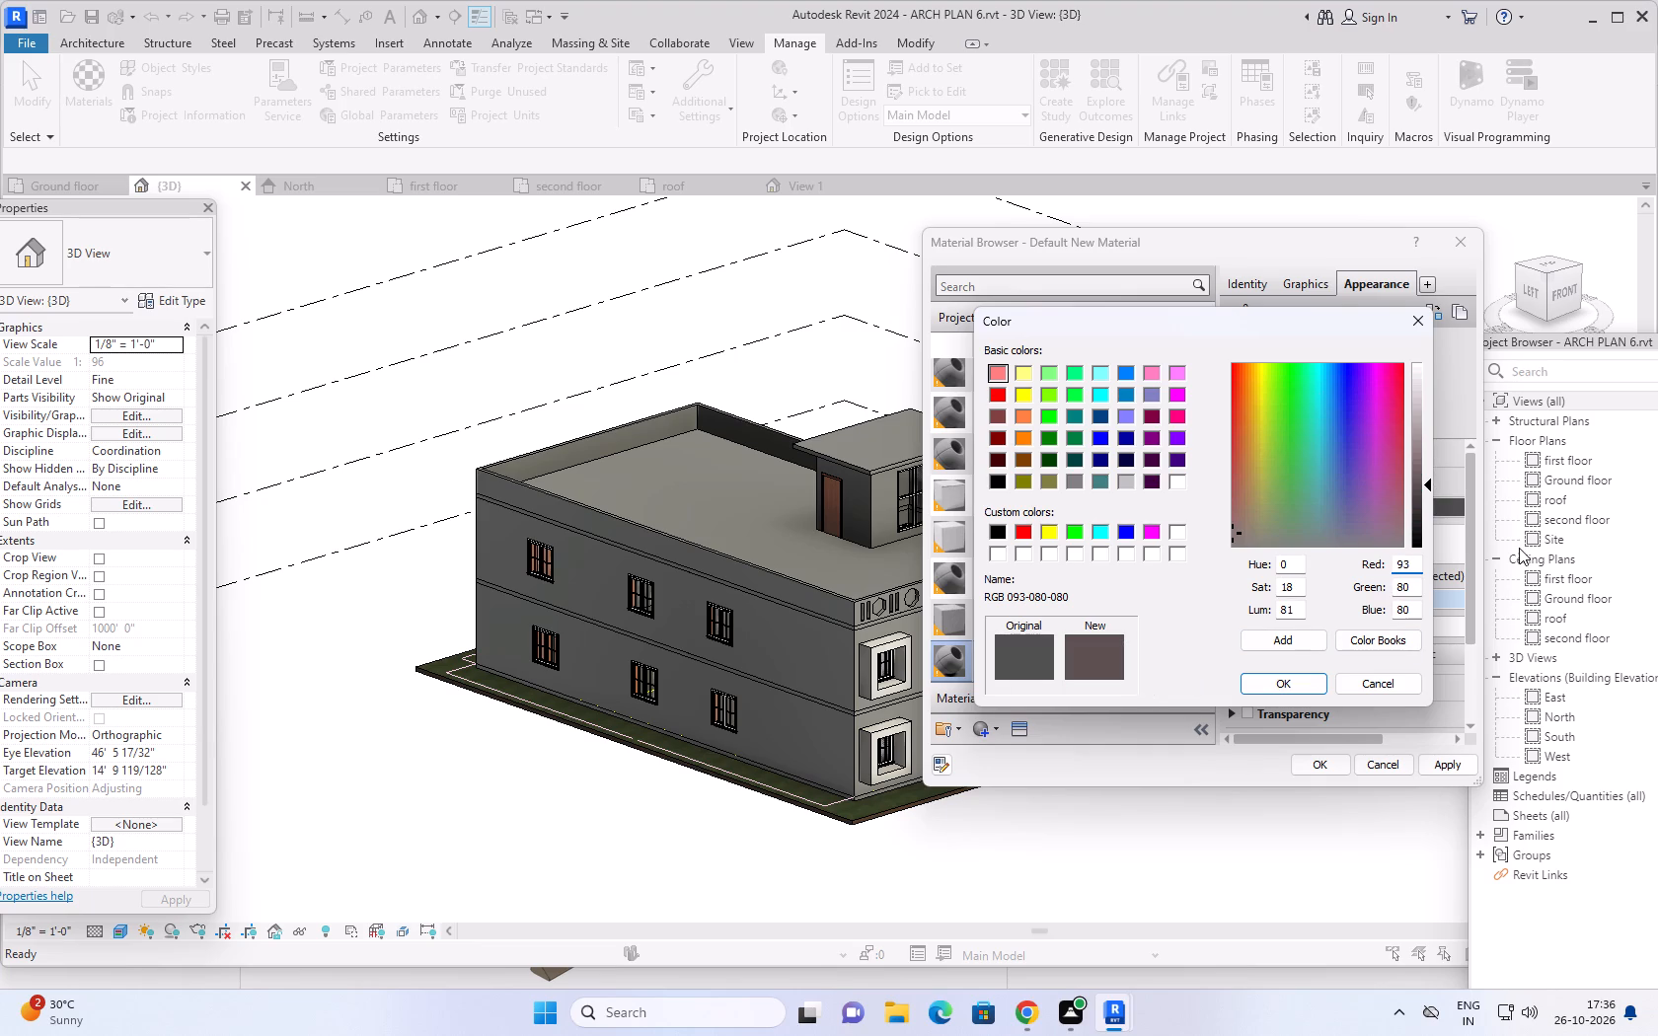
left_click_drag(1415, 585, 1389, 592)
type("108")
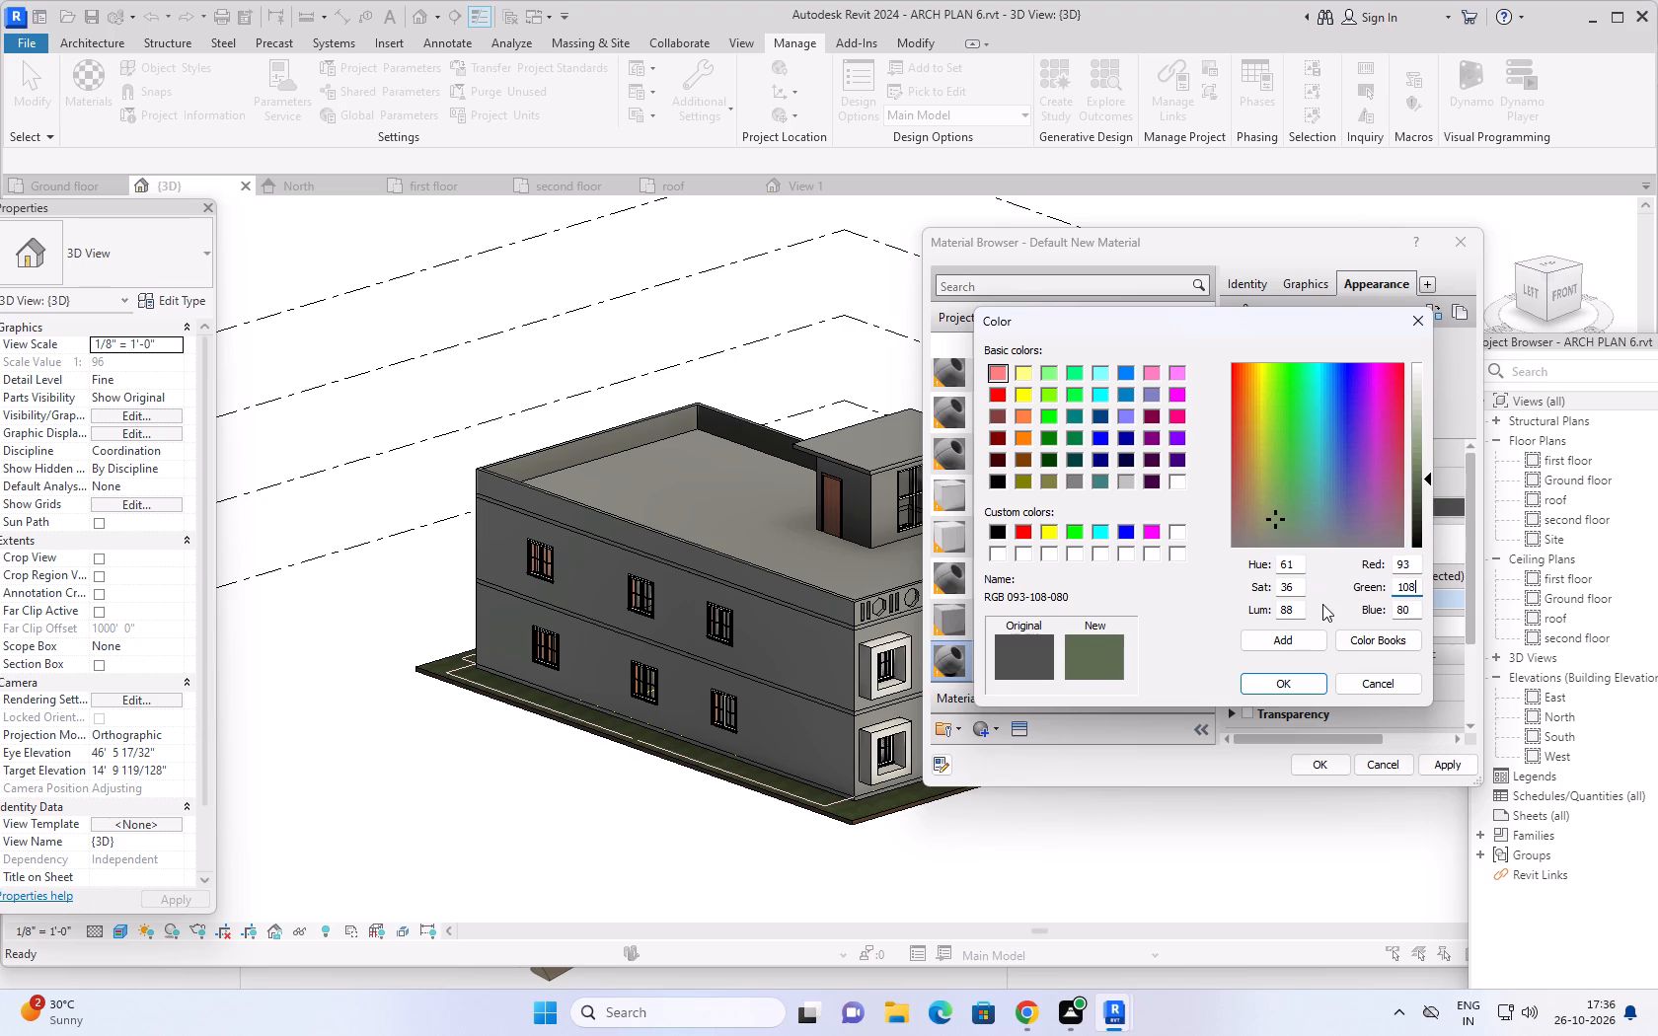
left_click_drag(1417, 612, 1401, 612)
left_click_drag(1408, 612, 1388, 613)
type("103")
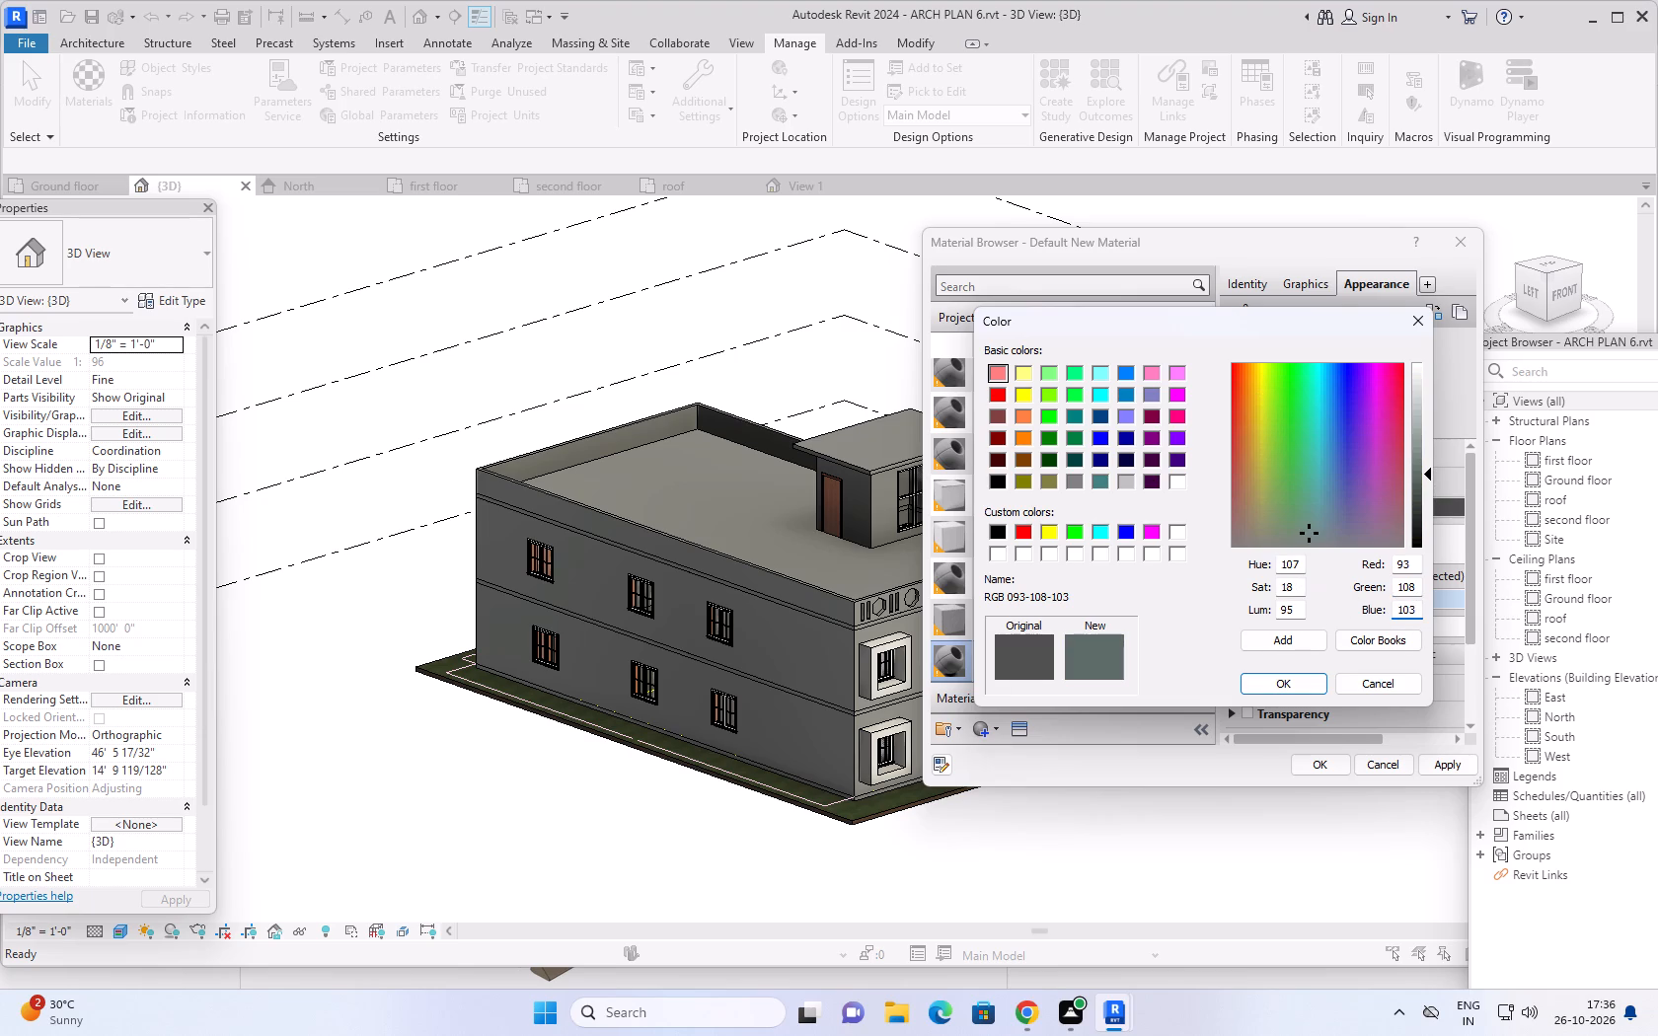
left_click(1293, 687)
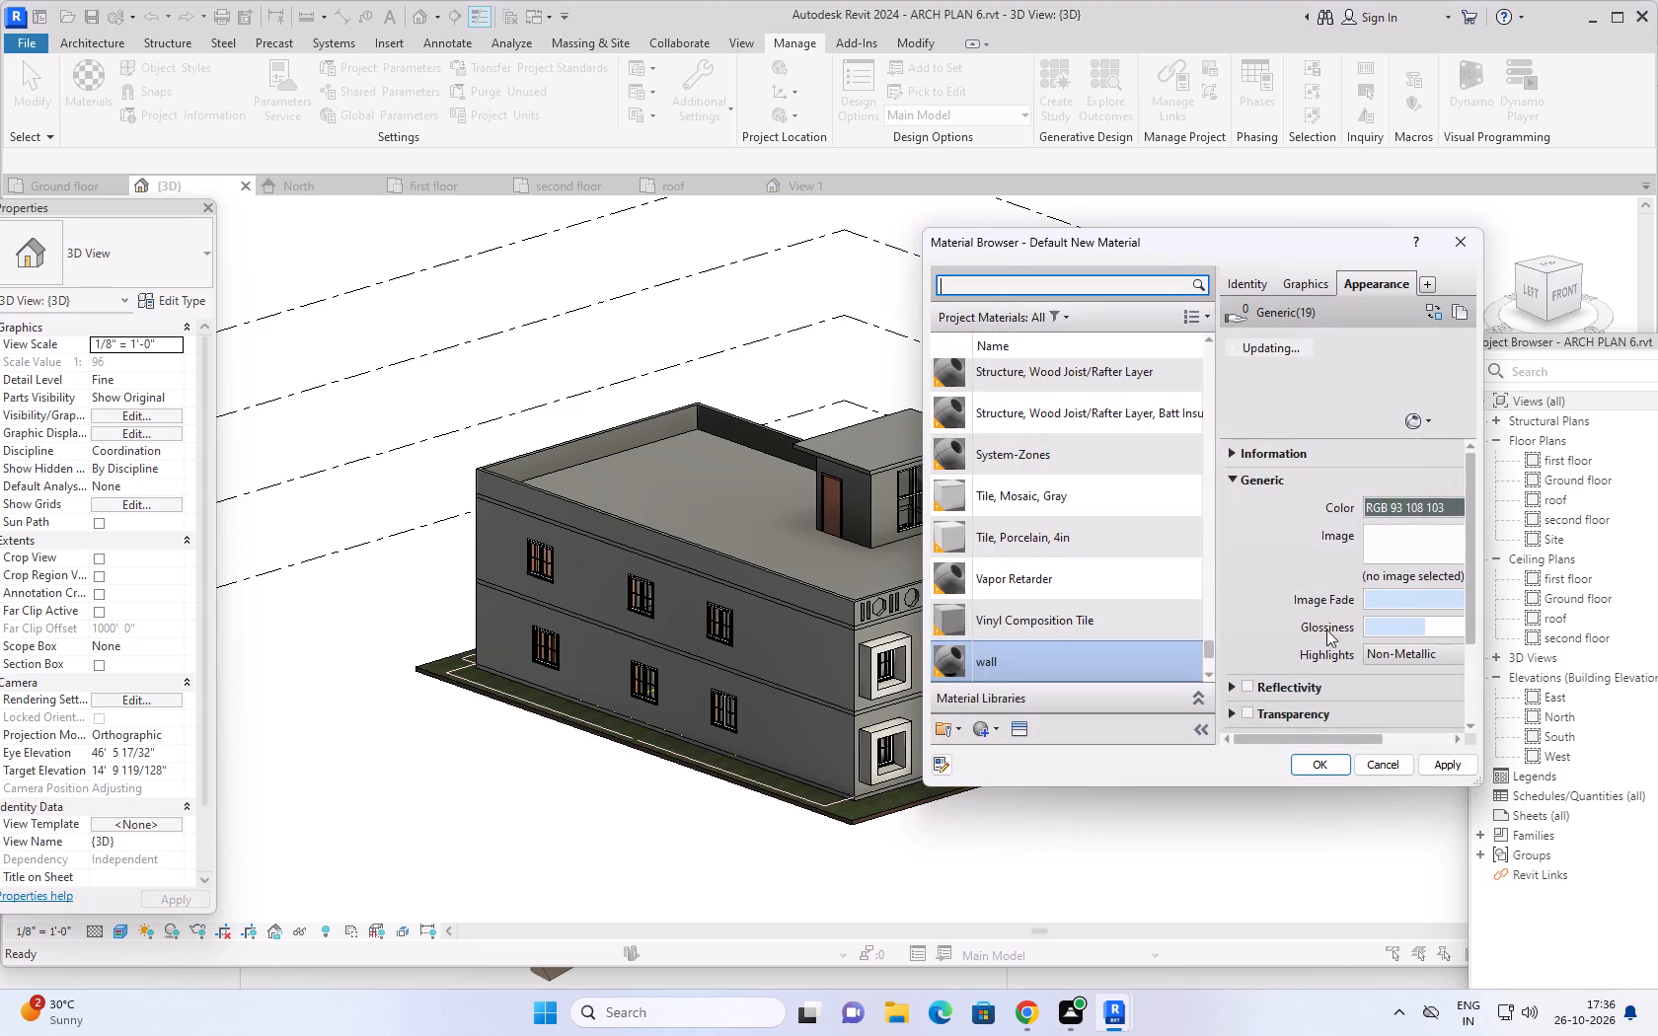
left_click(1465, 767)
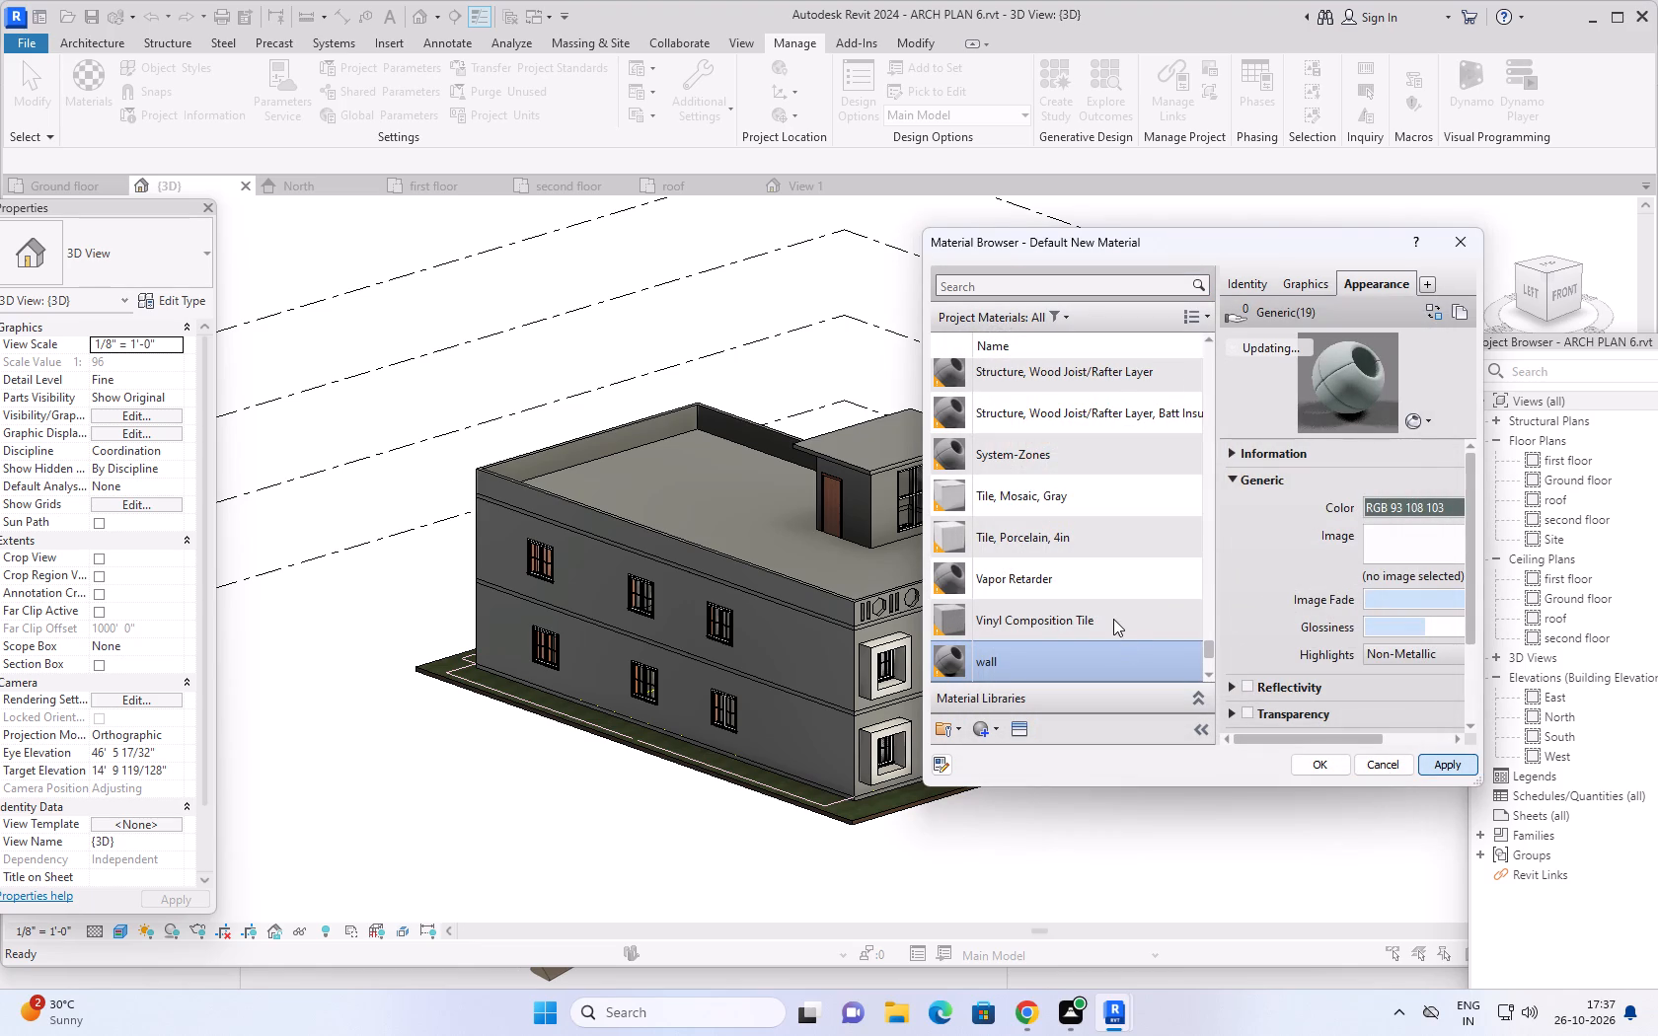
Create another new project material and name it 6" wall.
right_click(990, 726)
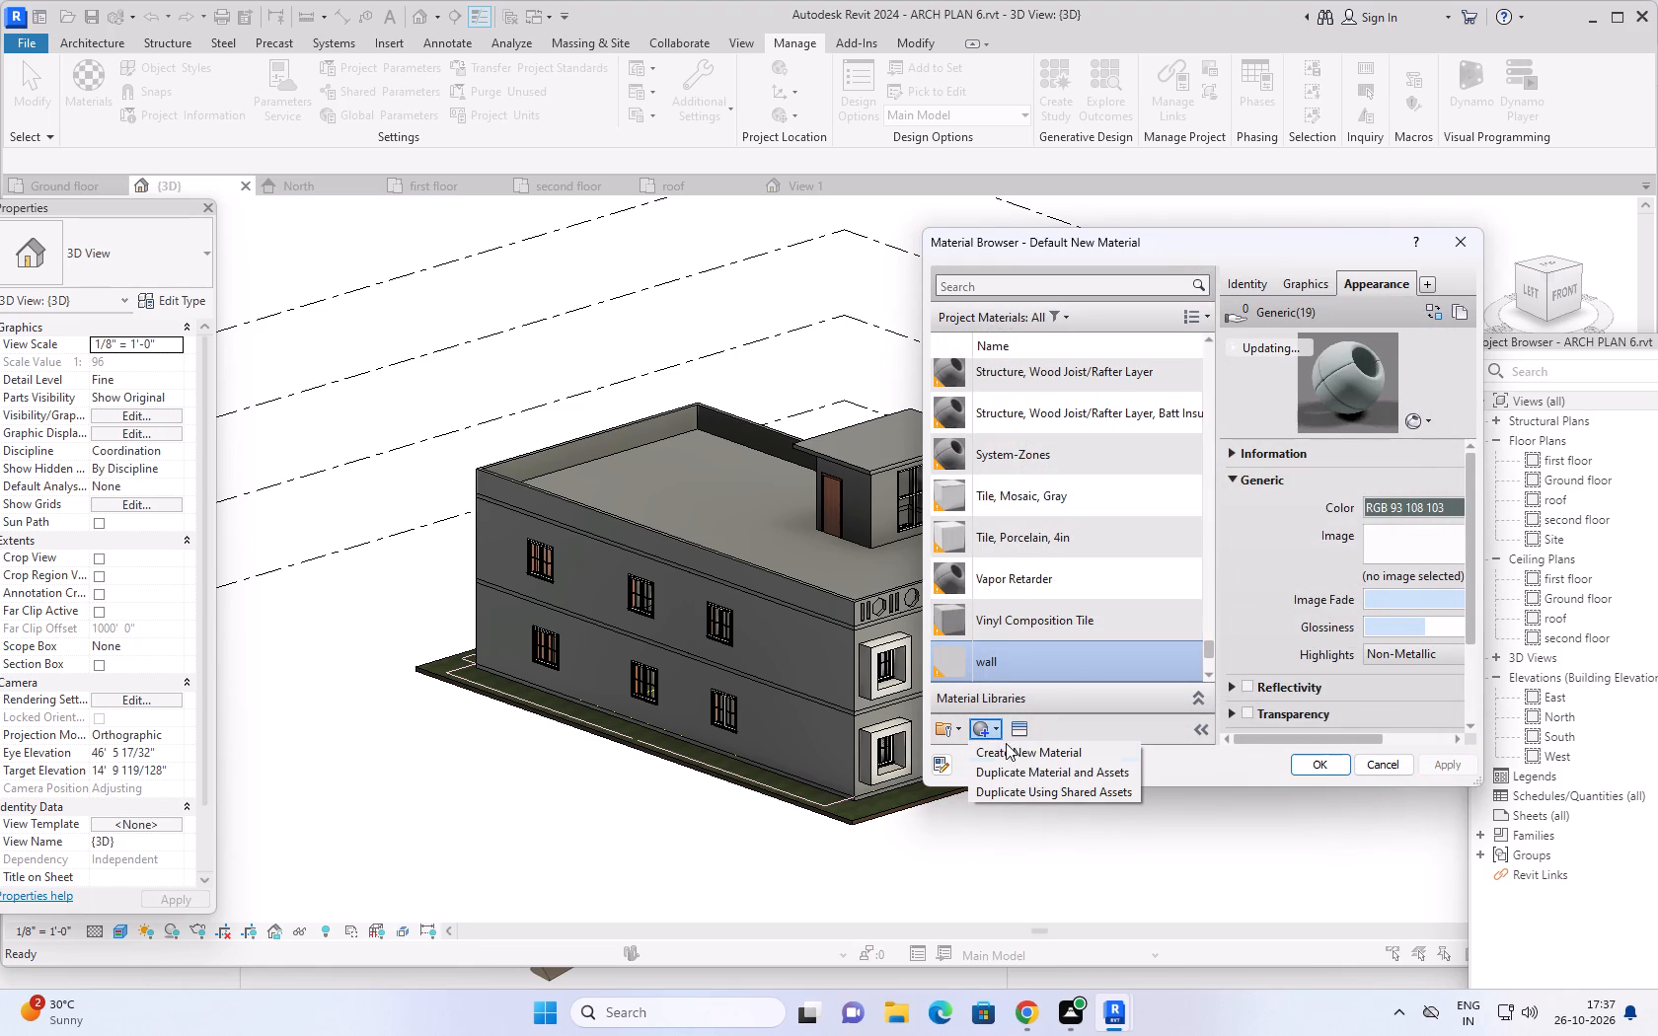
left_click(1011, 753)
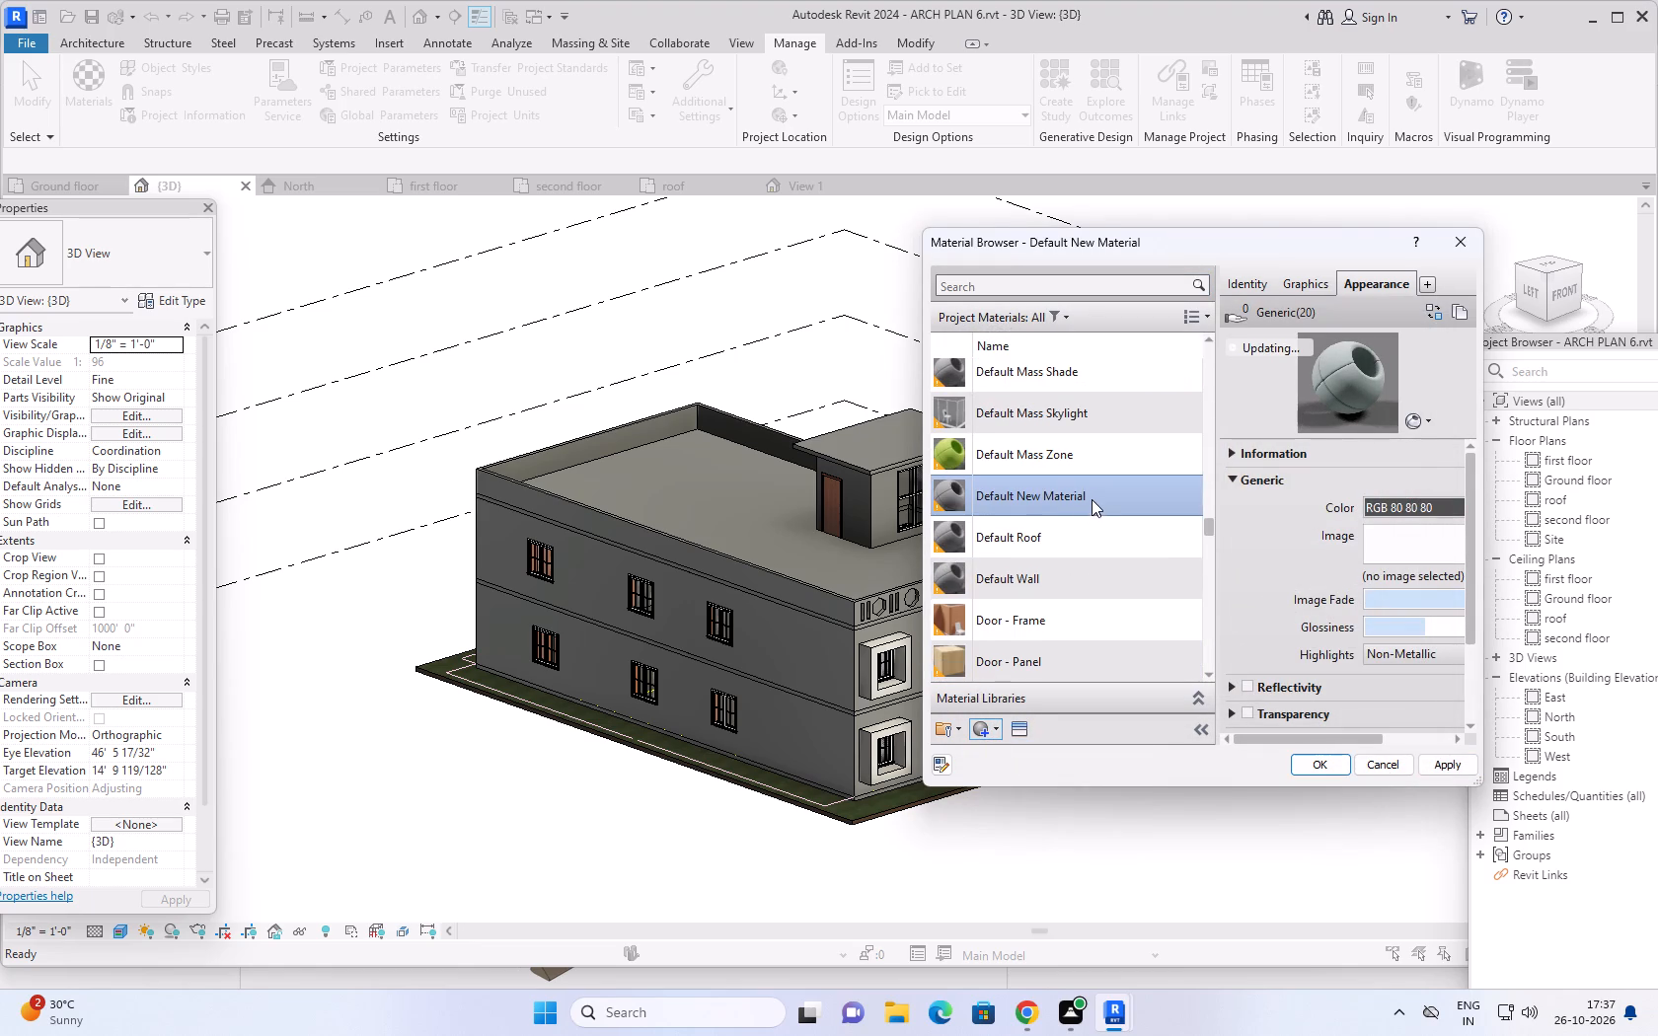
right_click(1098, 497)
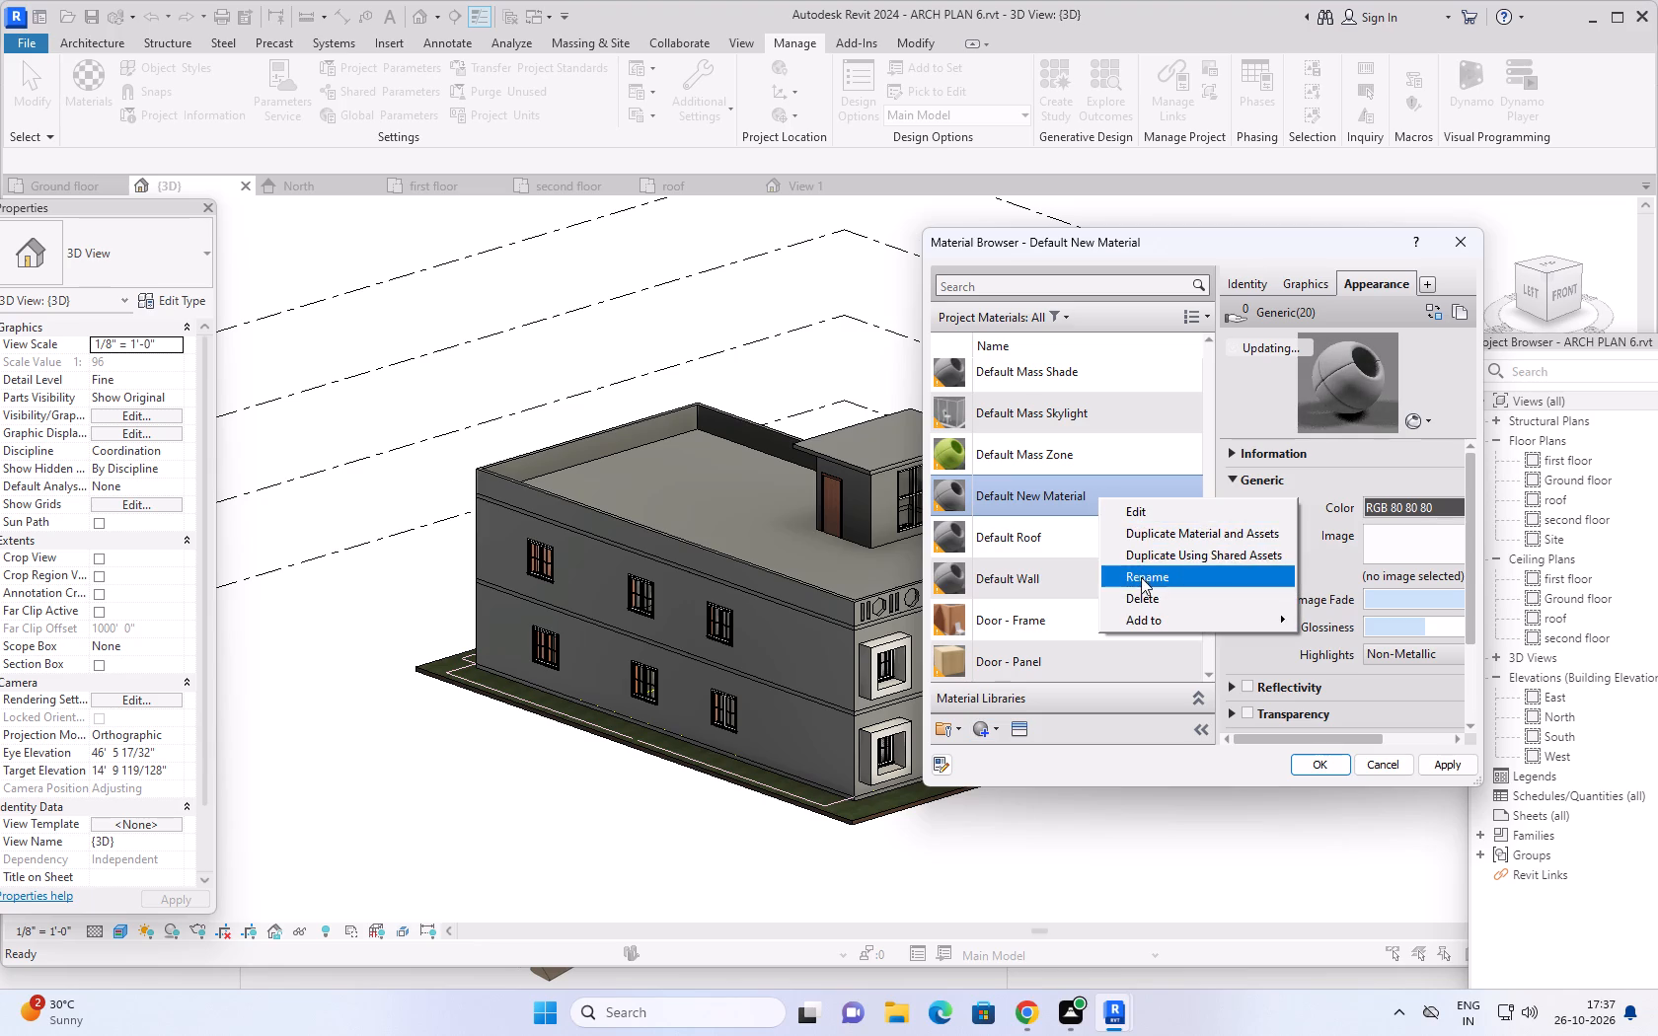
left_click(1142, 577)
type("6\" wall")
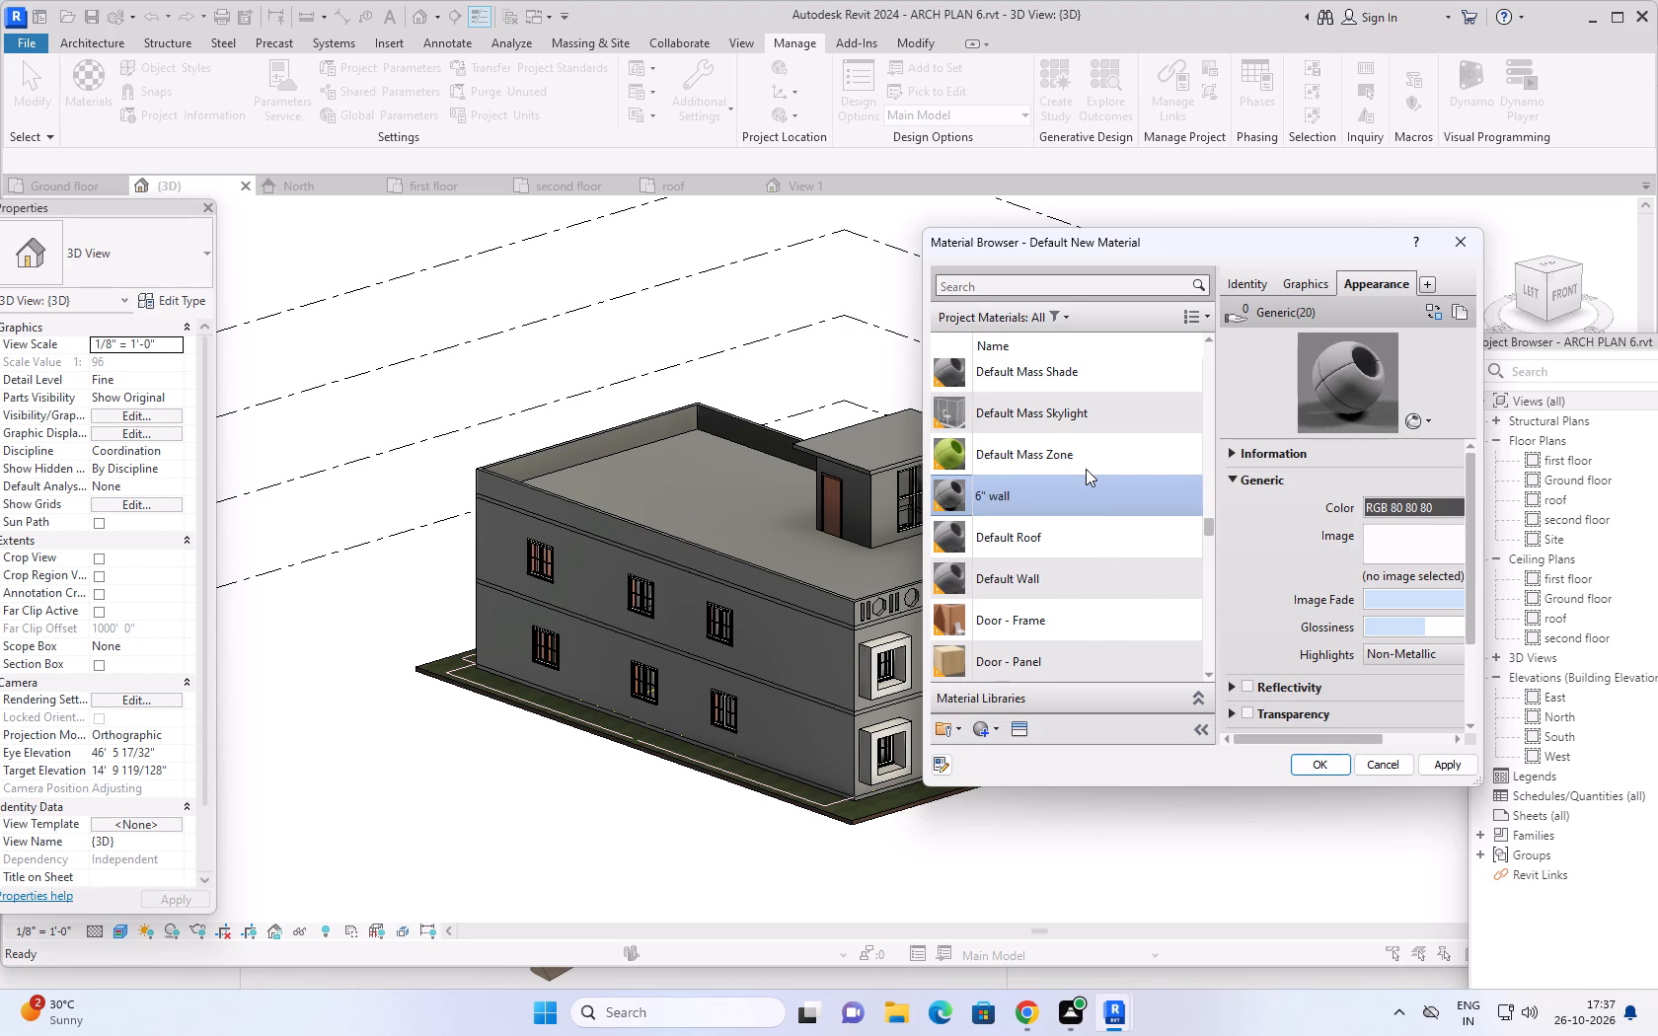
Make the 6" wall material's shading use its render appearance.
left_click(1304, 280)
left_click(1367, 334)
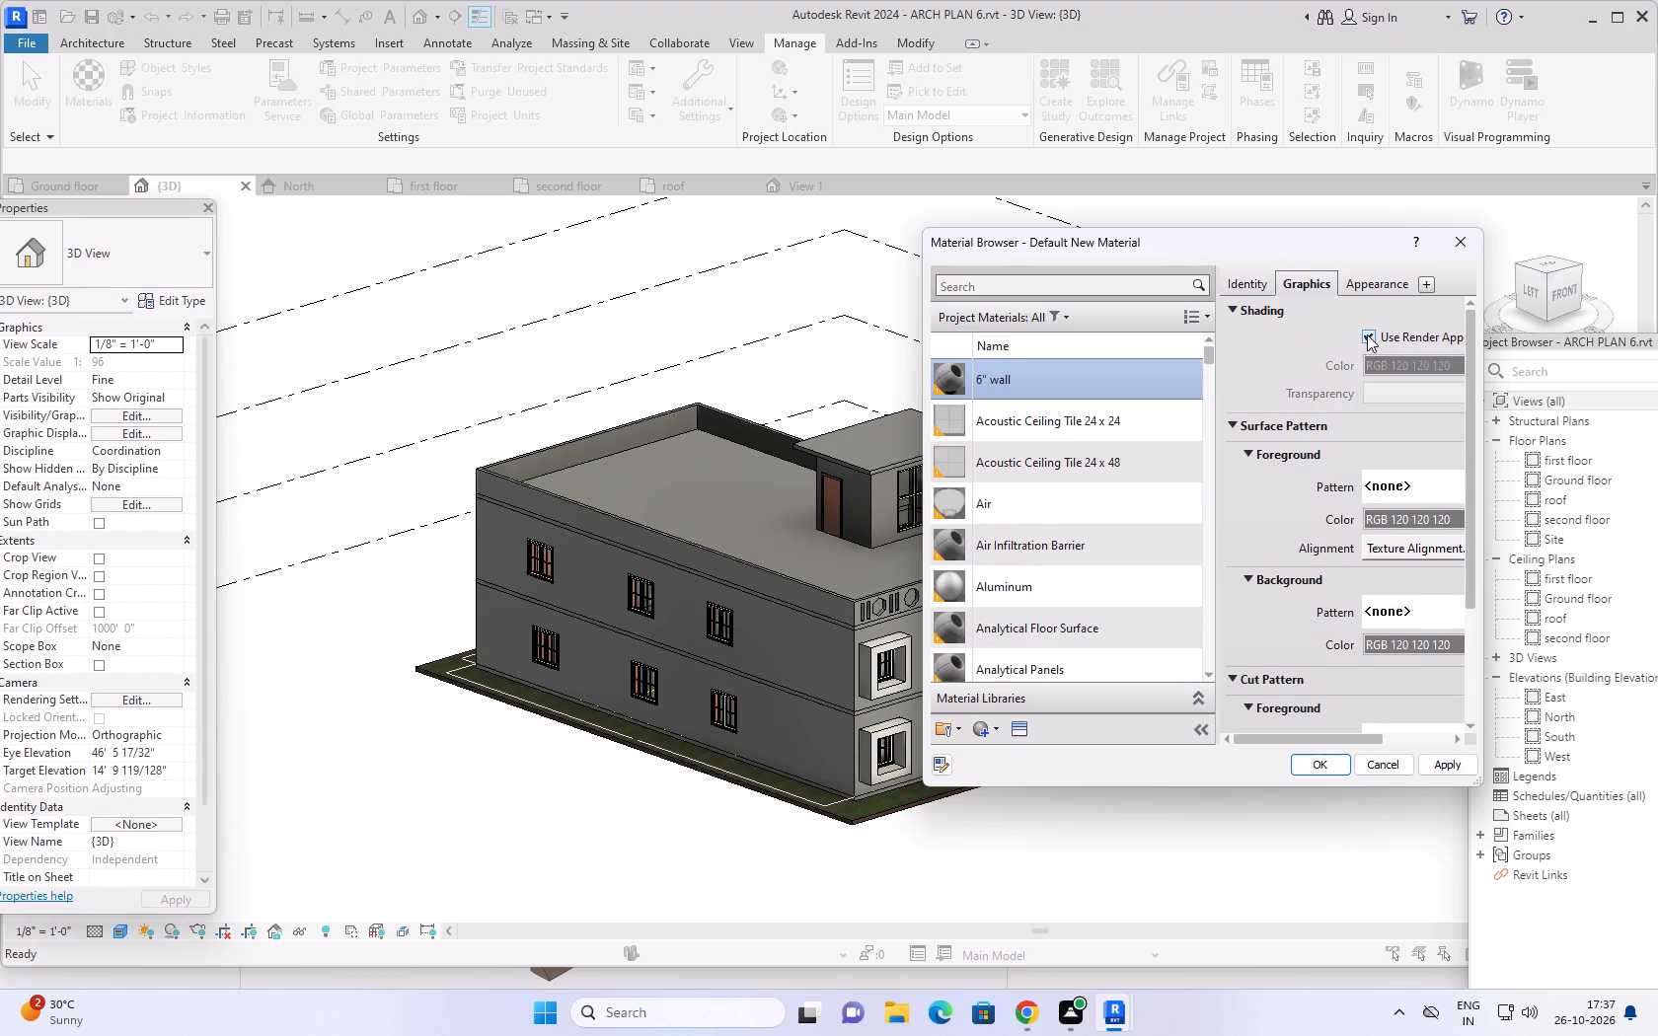
Set the 6" wall material's appearance colour to RGB 136, 79, 68, apply it and close the Material Browser.
left_click(1365, 285)
left_click(1417, 503)
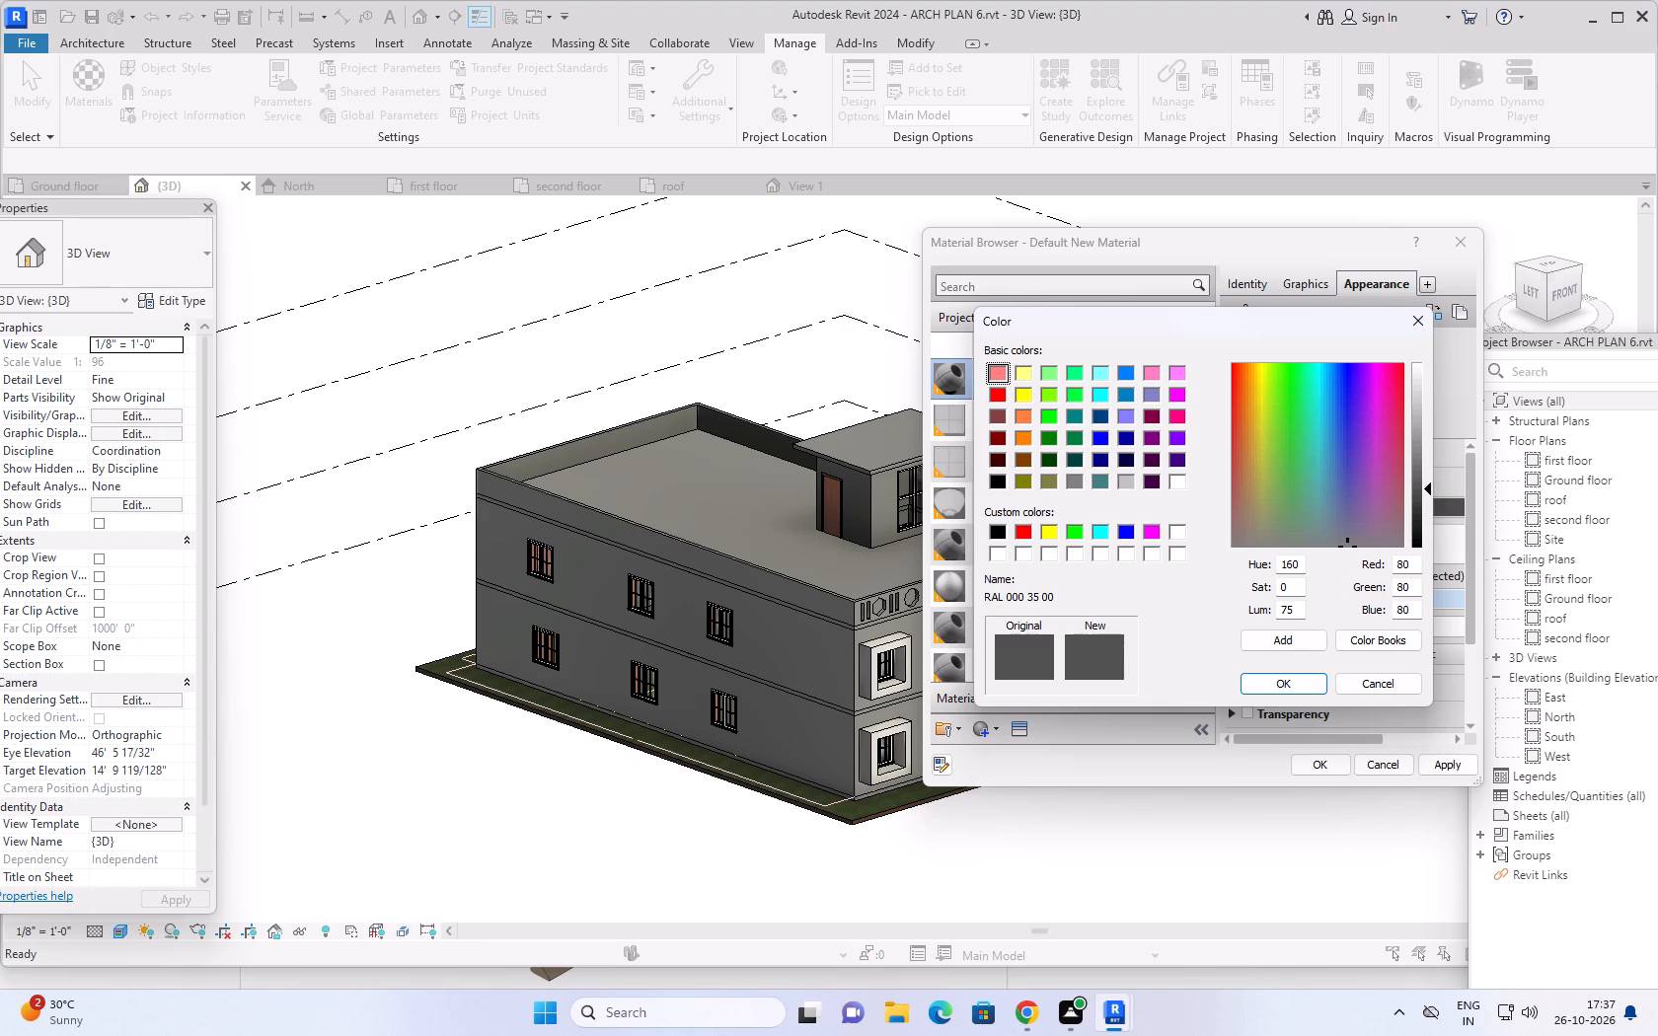
left_click_drag(1416, 561, 1394, 566)
left_click_drag(1394, 566, 1390, 568)
type("136")
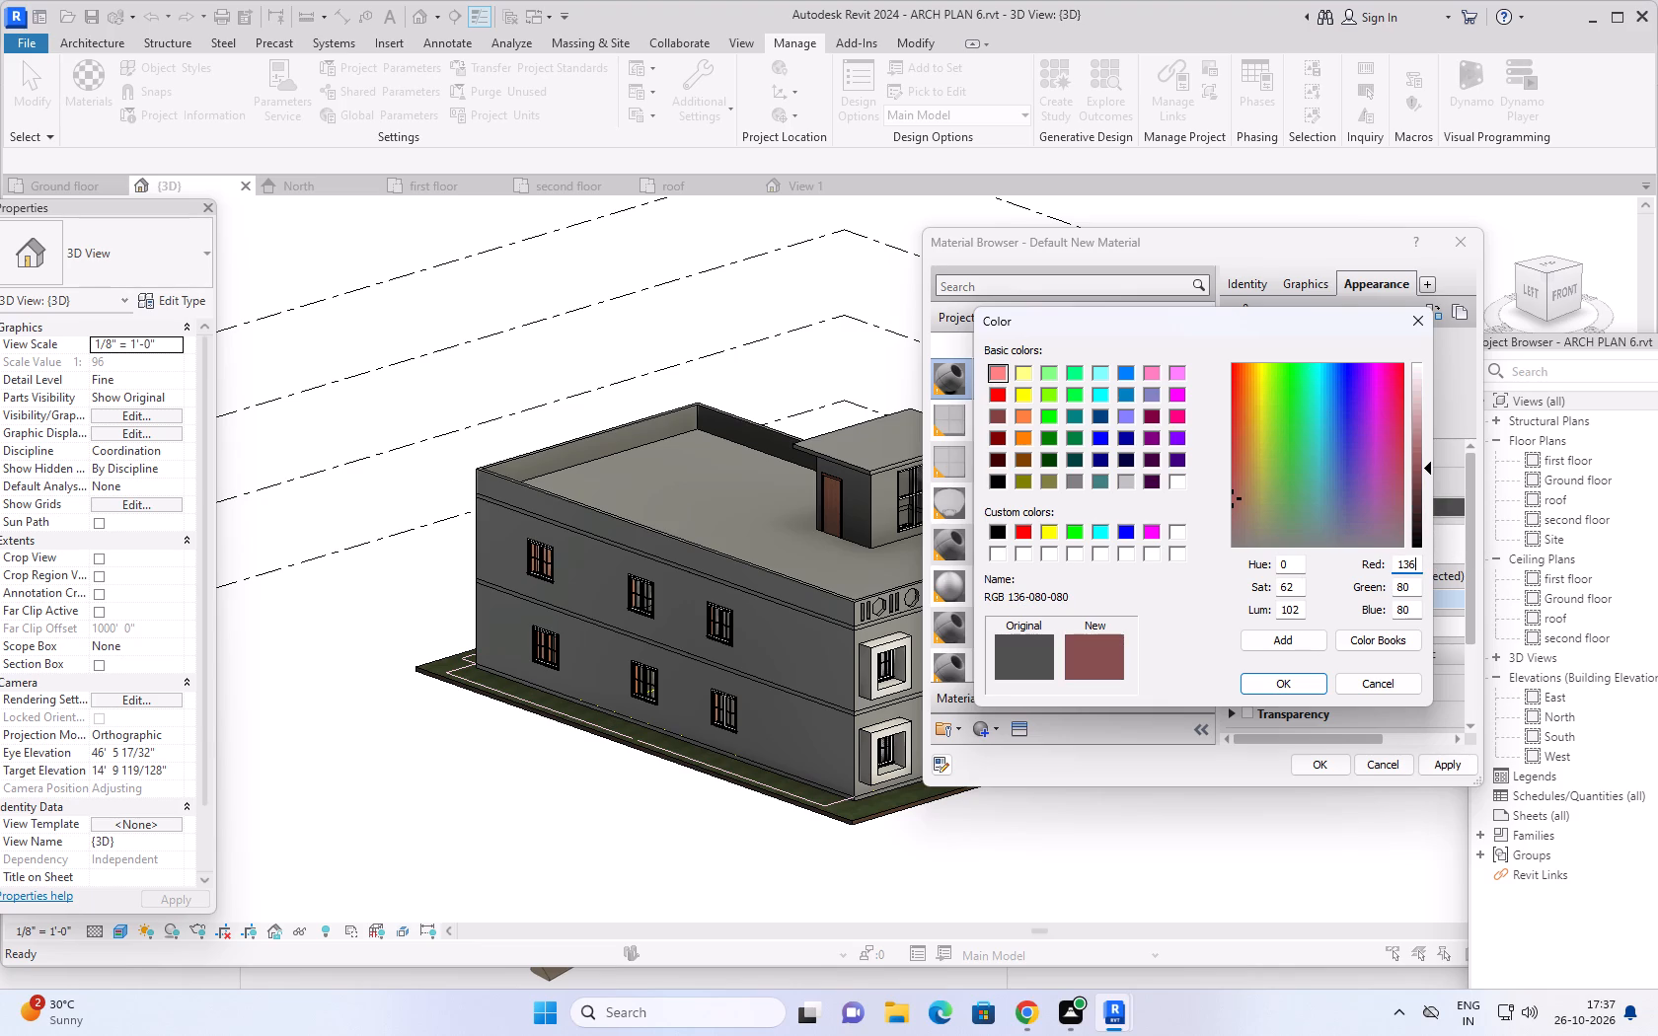
left_click_drag(1412, 586, 1375, 596)
type("79")
left_click_drag(1417, 608, 1392, 610)
left_click_drag(1392, 610, 1391, 610)
type("68")
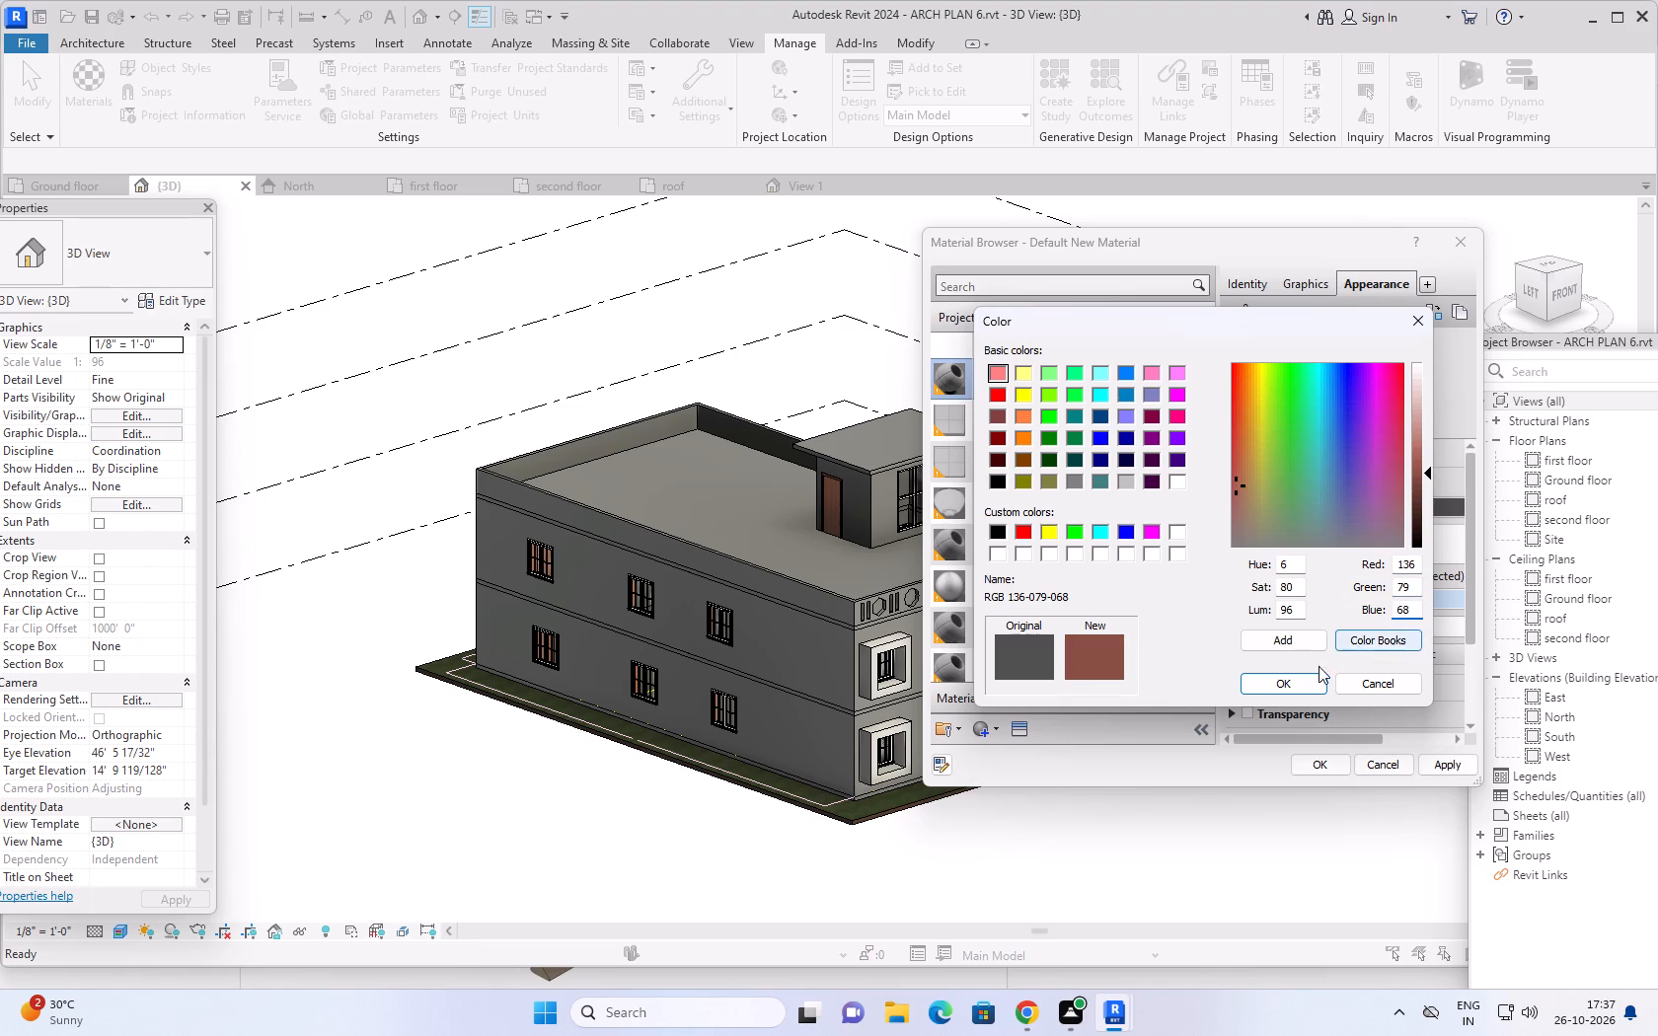
left_click(1295, 684)
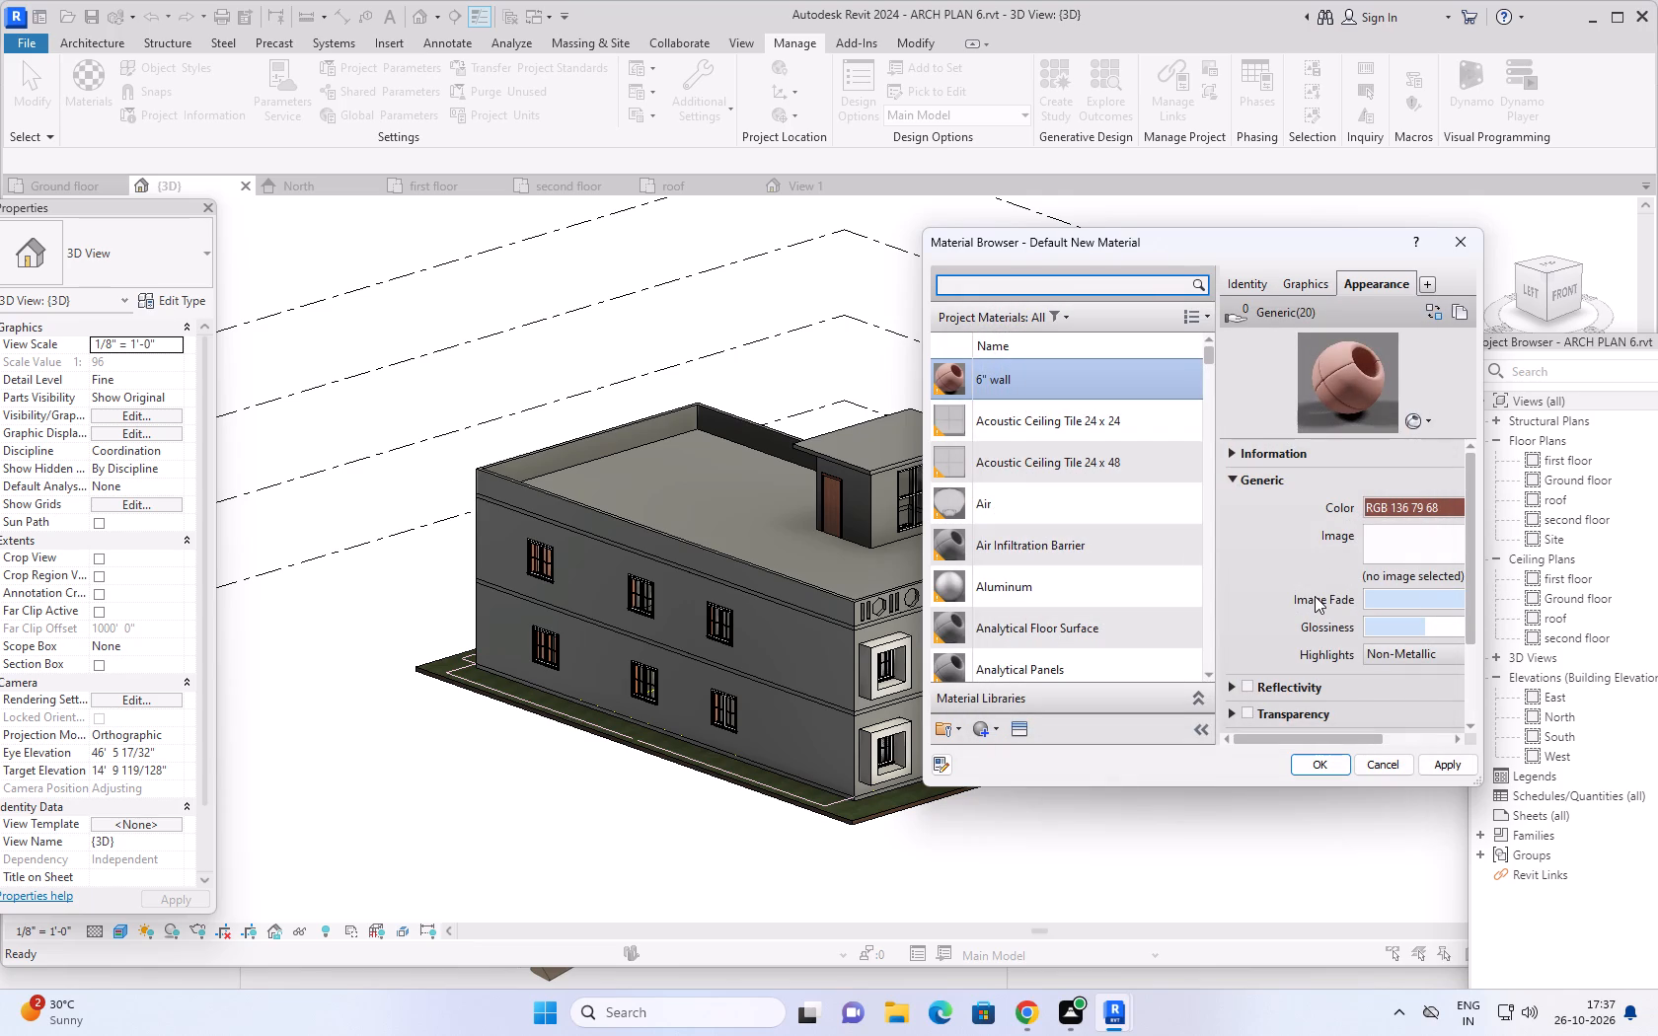
left_click(1429, 759)
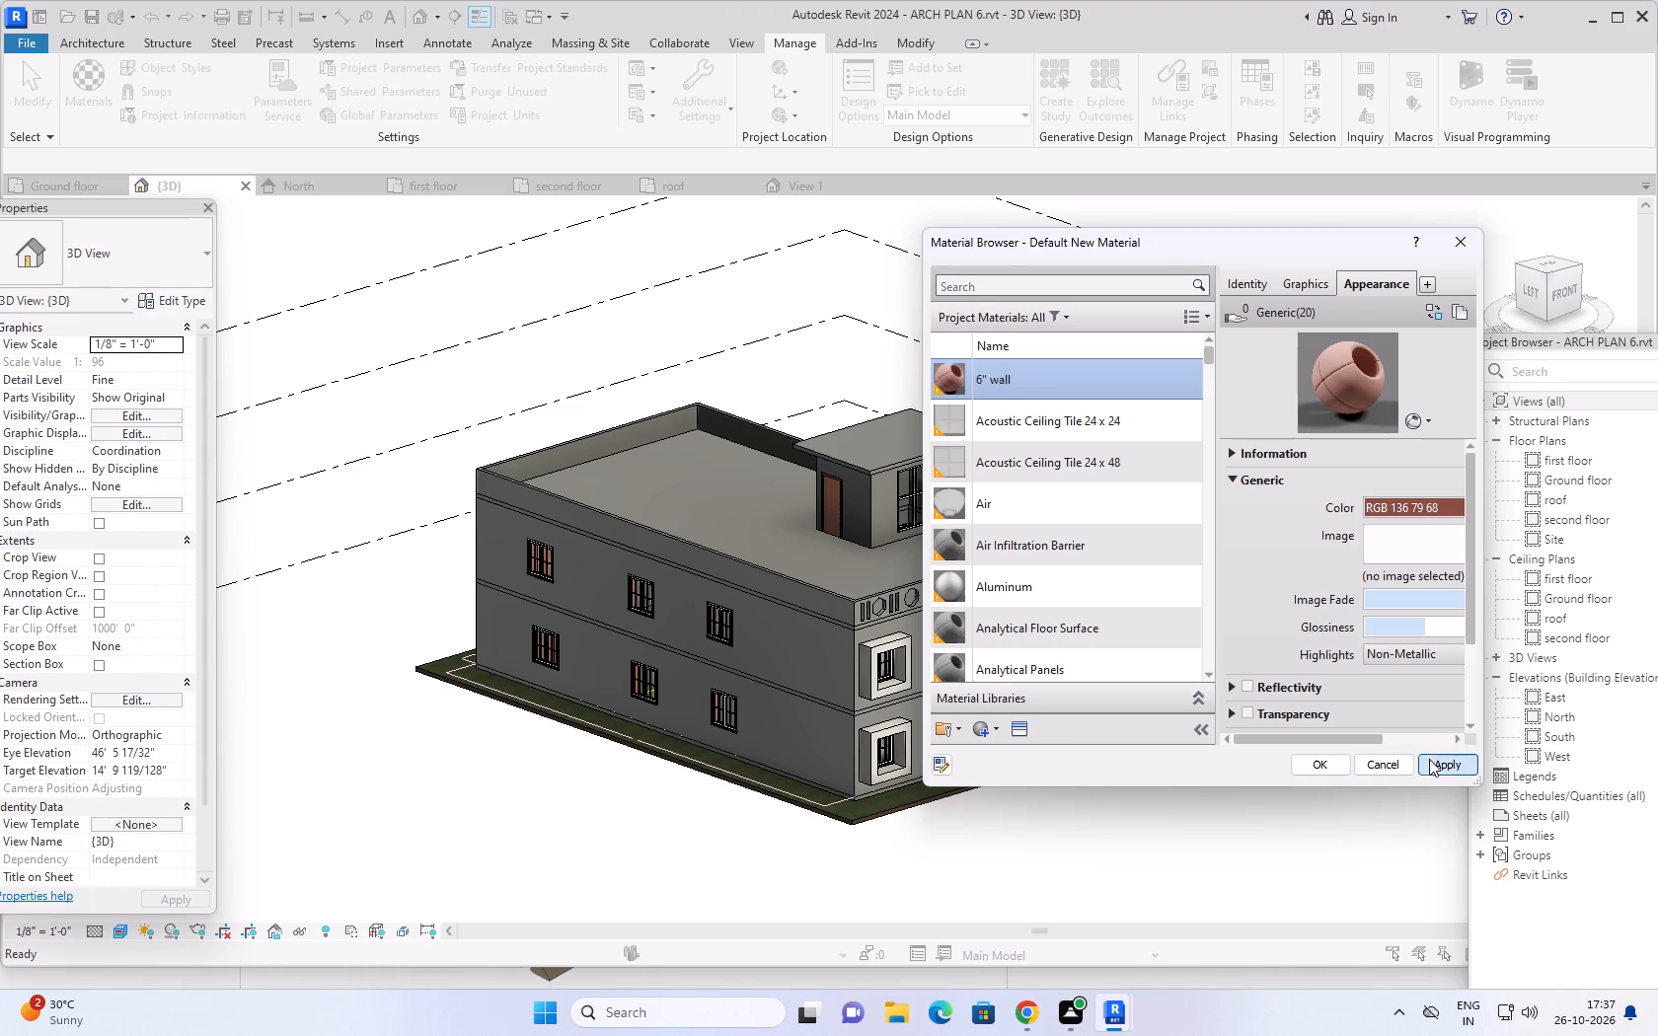
left_click(1337, 764)
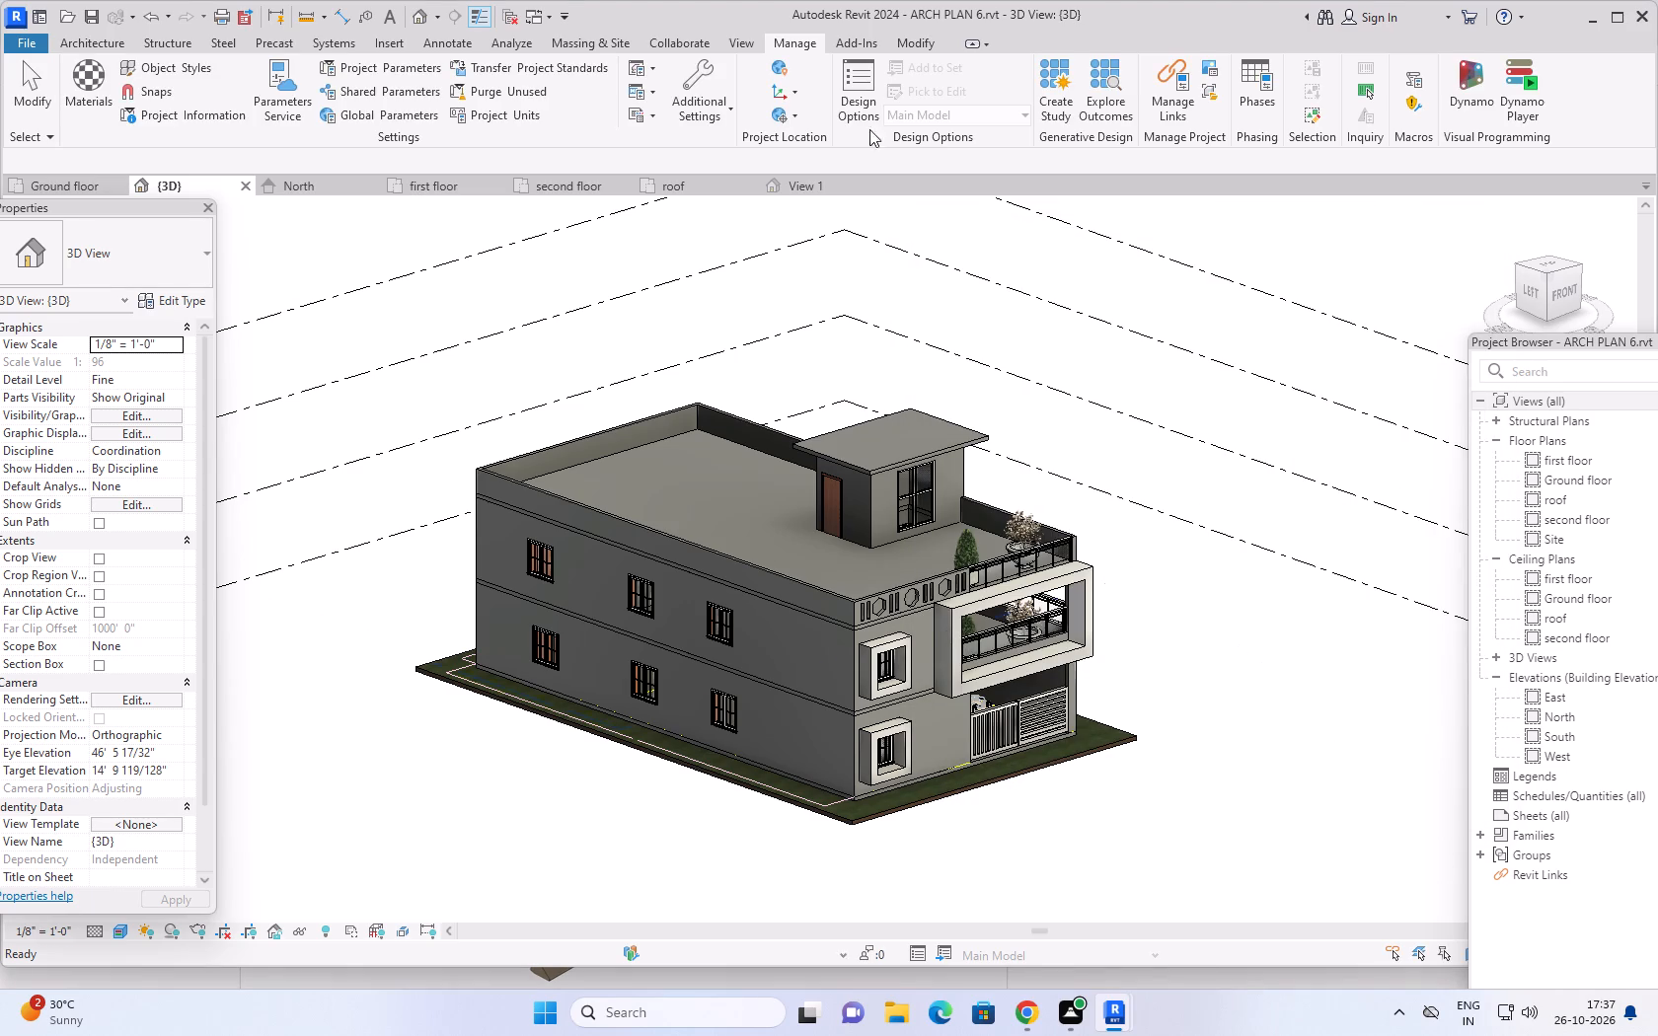
Reopen the Material Browser, create a new project material and name it wood 1.
left_click(103, 75)
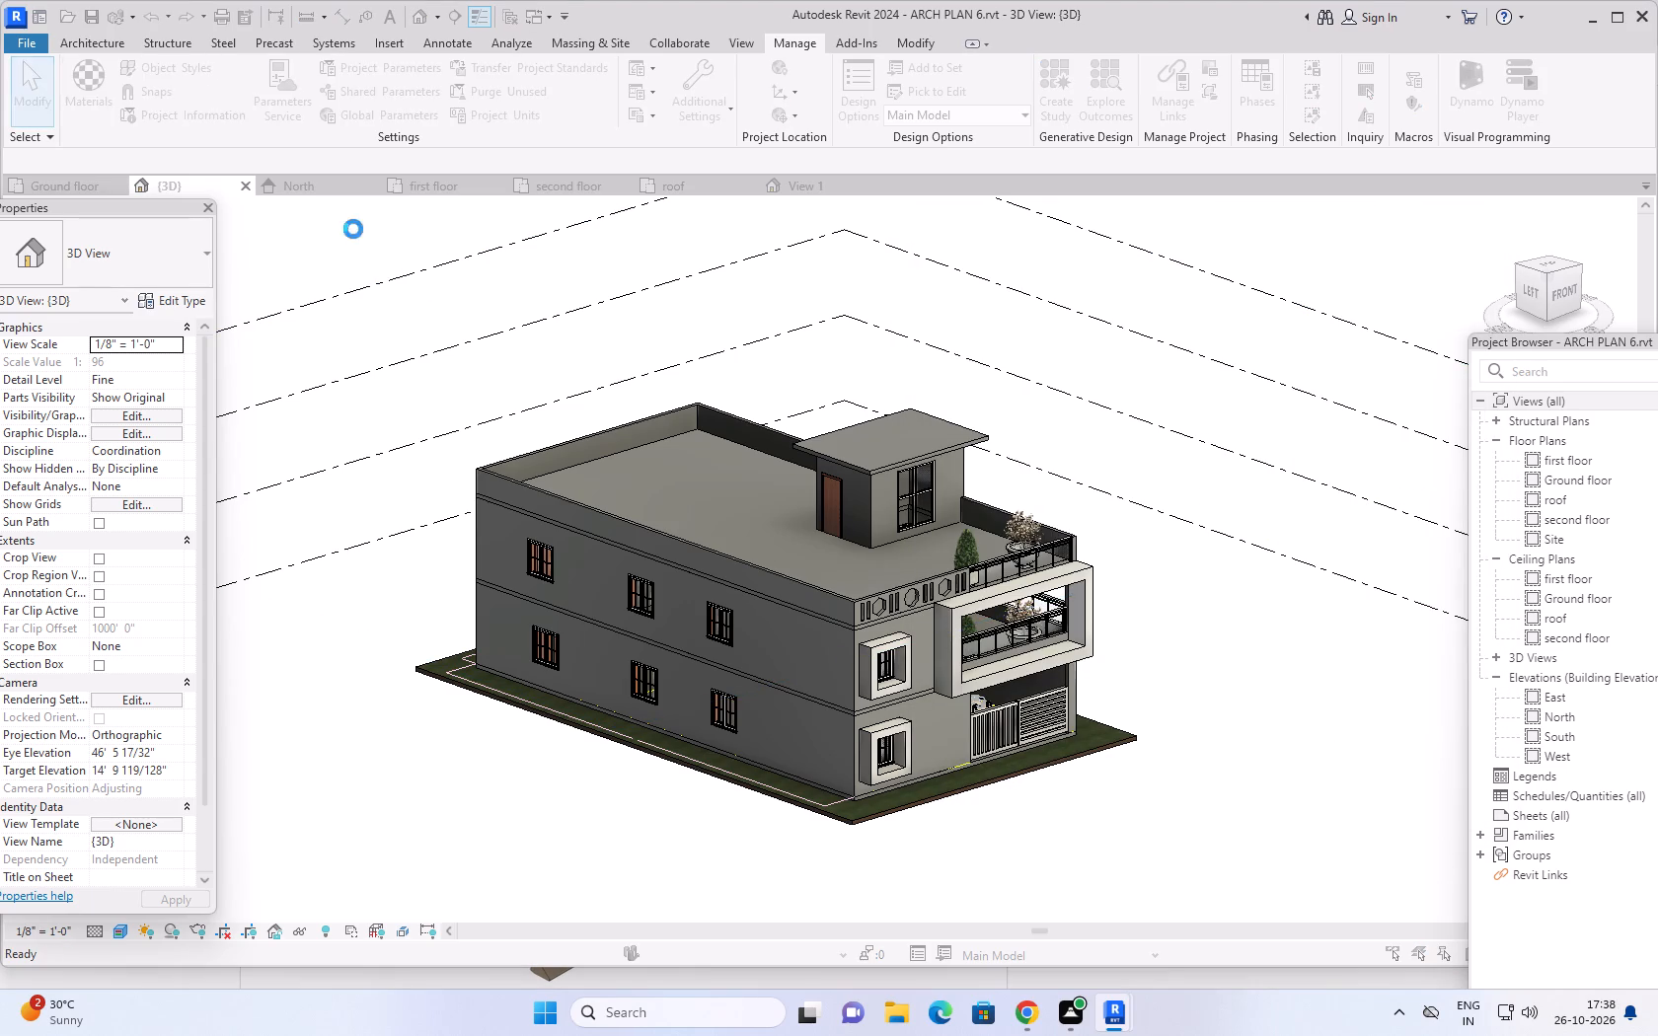
right_click(993, 720)
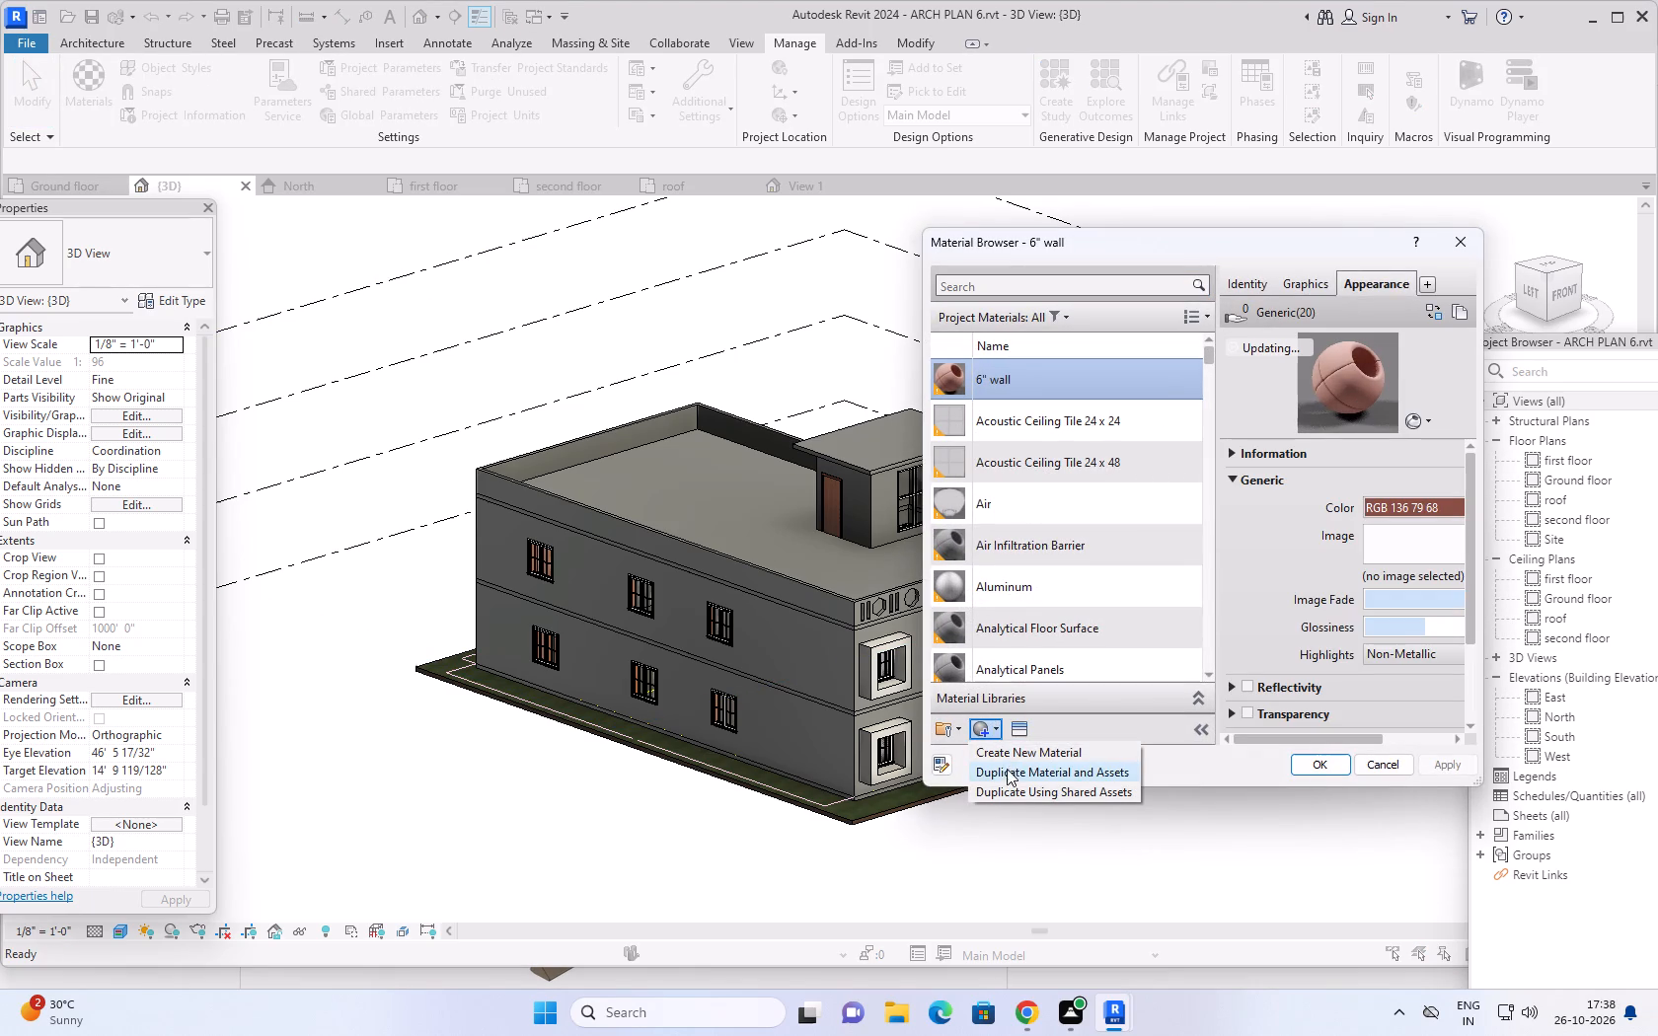
left_click(1019, 755)
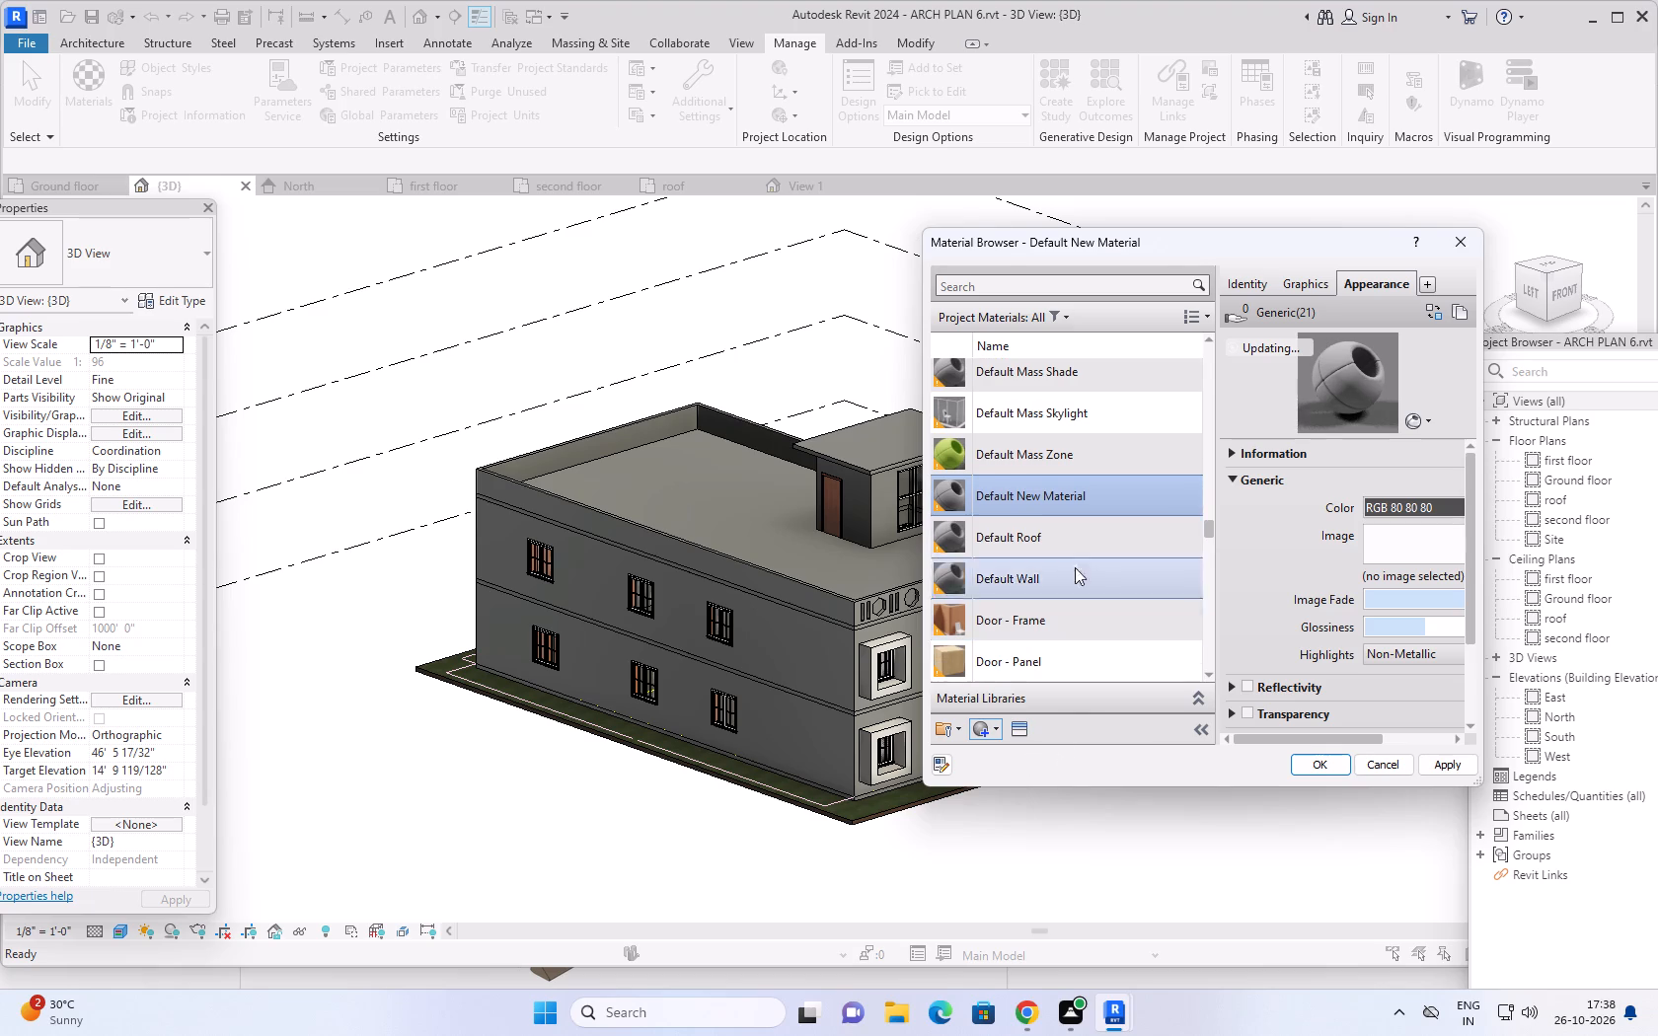
right_click(1096, 502)
left_click(1164, 583)
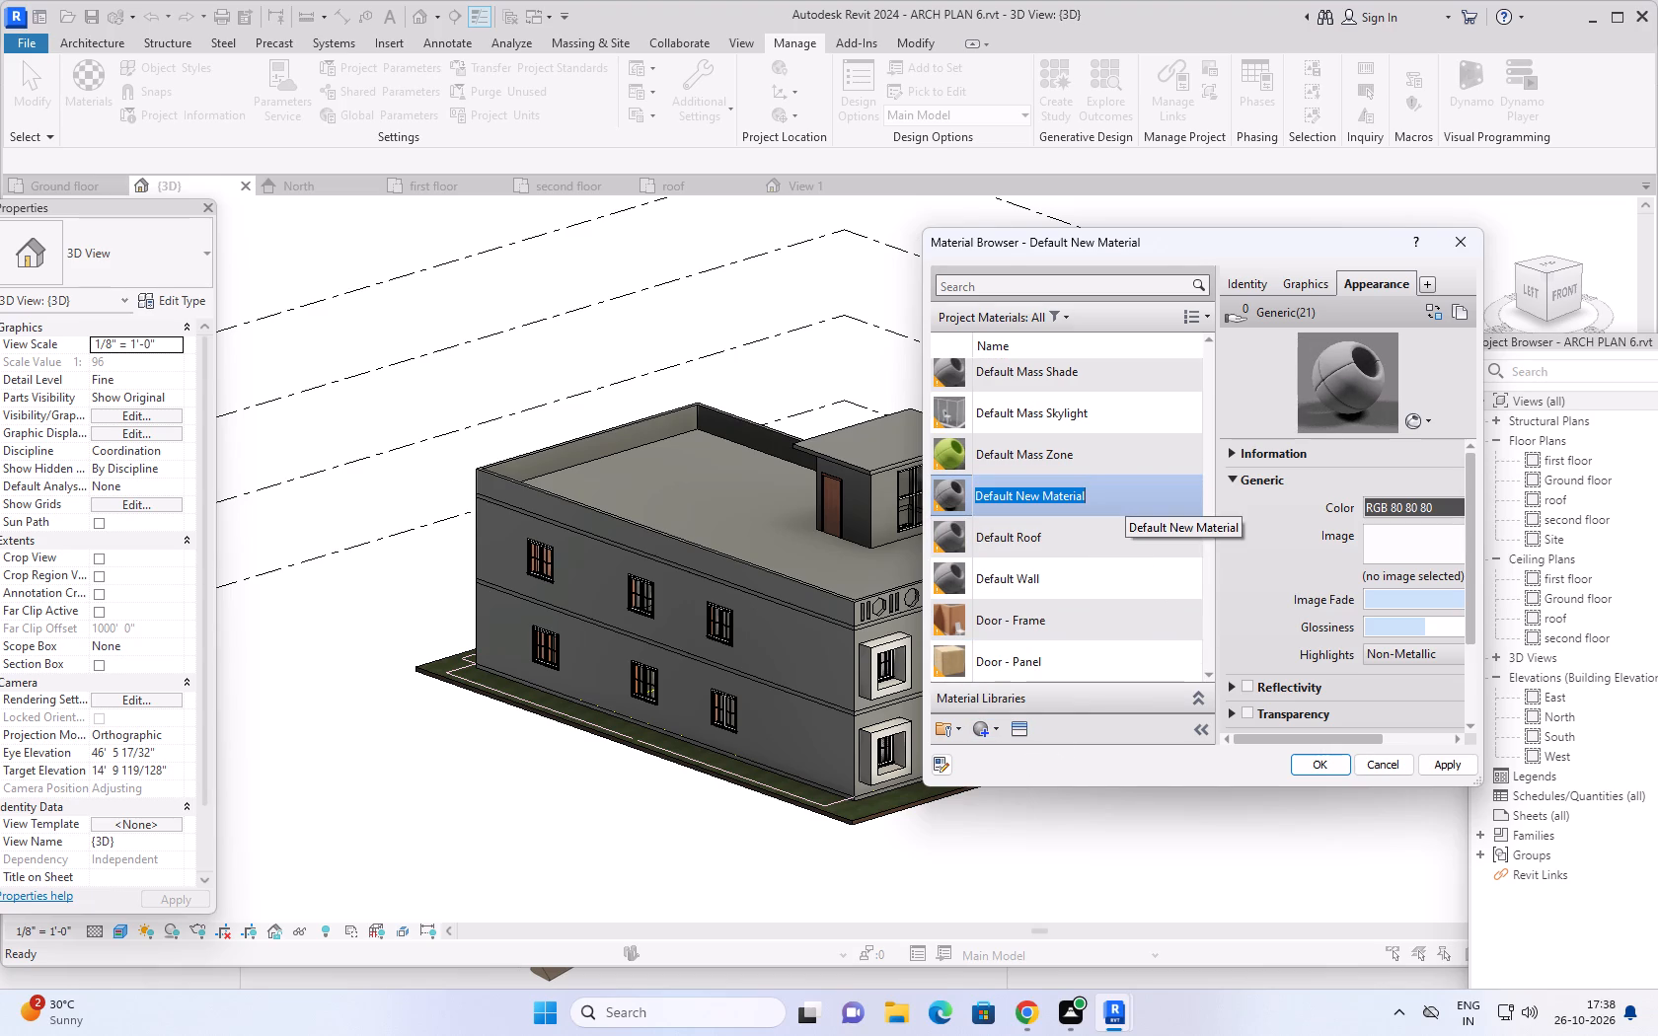
type("wood 1")
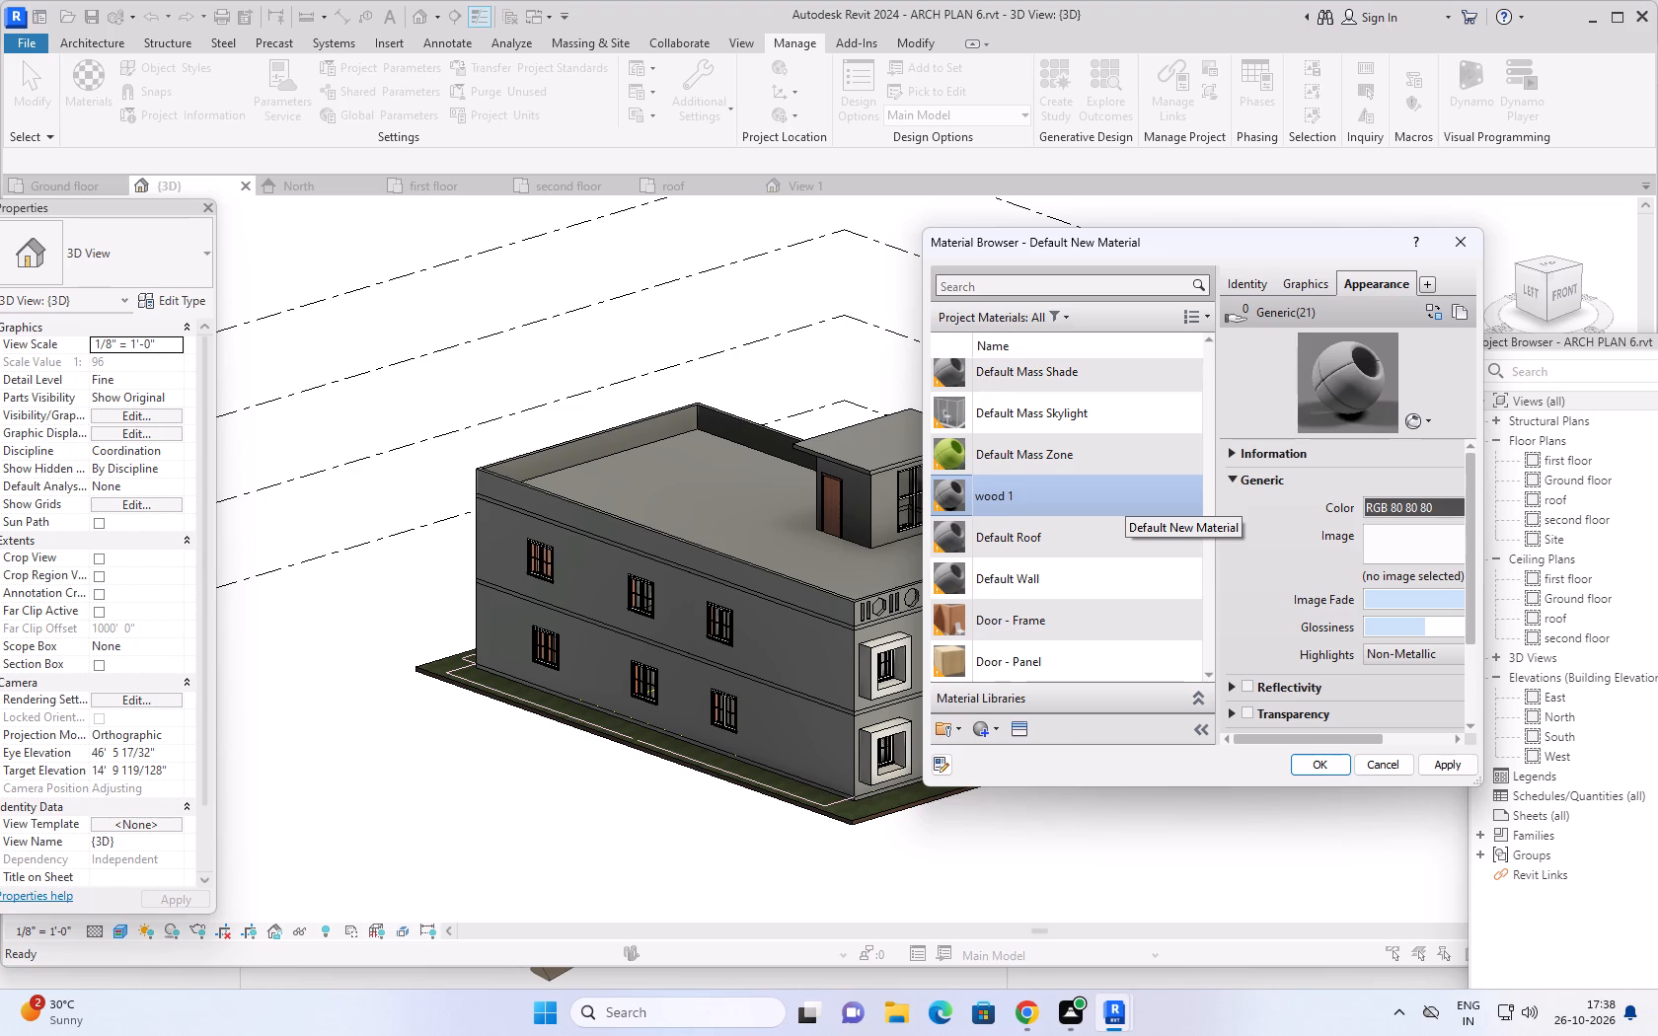
Make the wood 1 material's shading use its render appearance.
left_click(1308, 280)
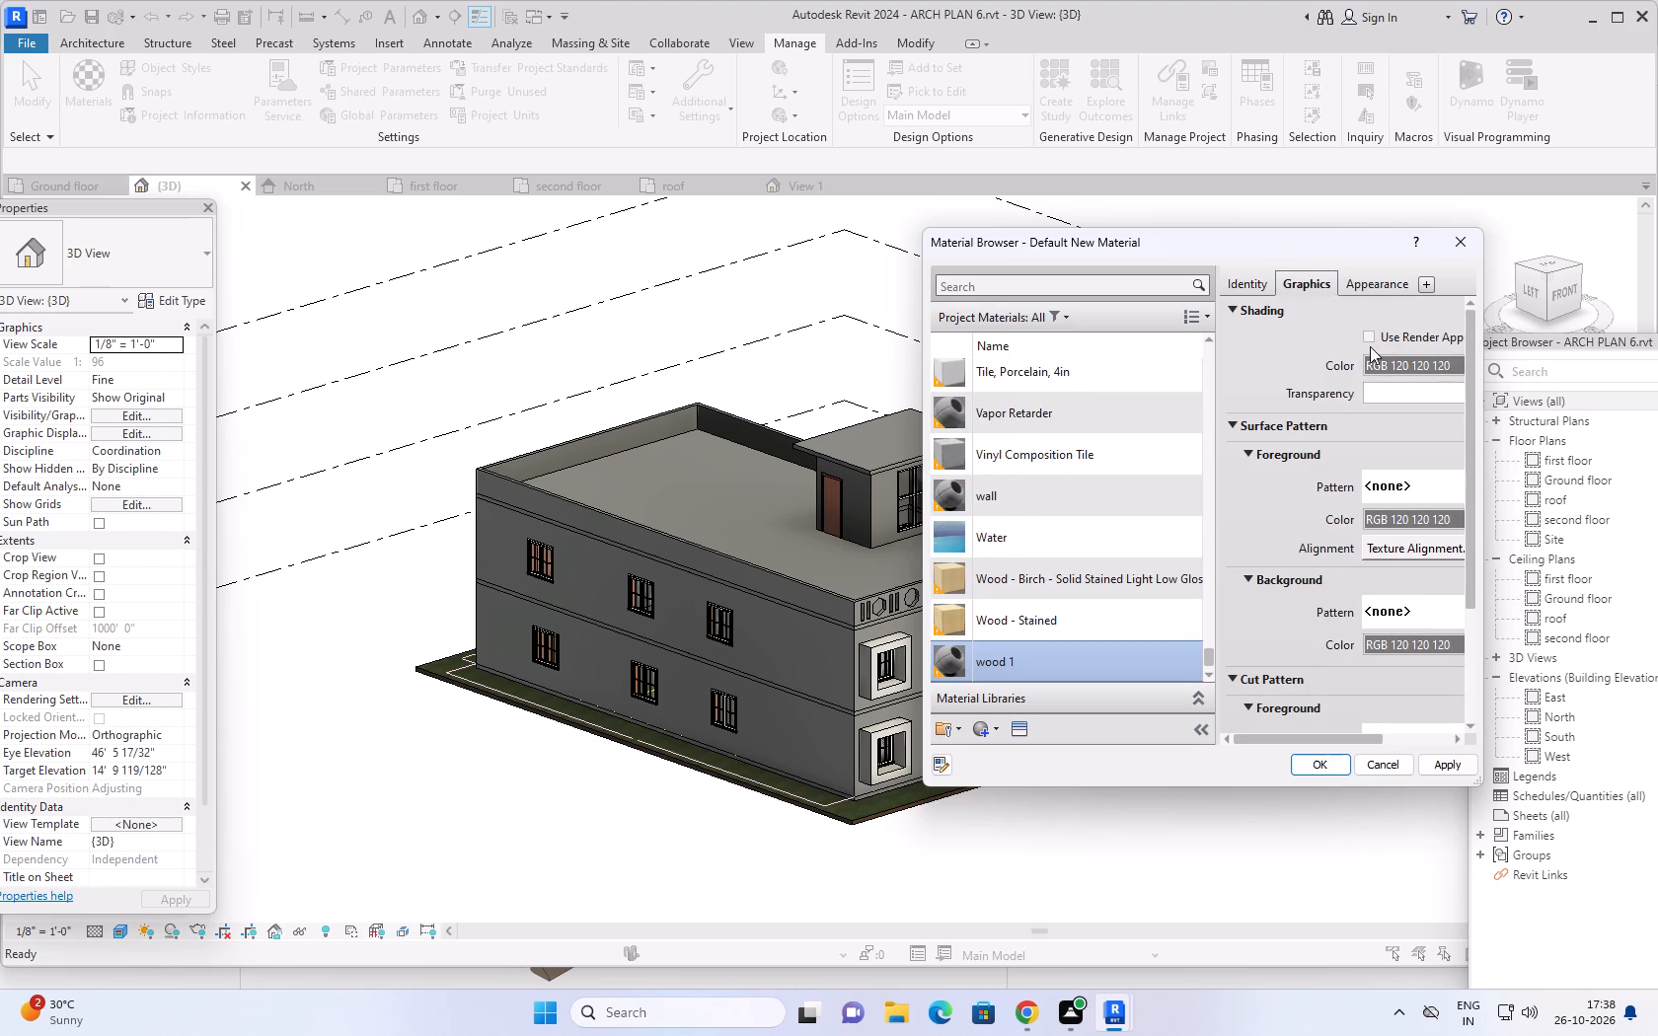
left_click(1366, 339)
Set the wood 1 material's appearance colour to RGB 51, 32, 15 and apply it.
left_click(1381, 280)
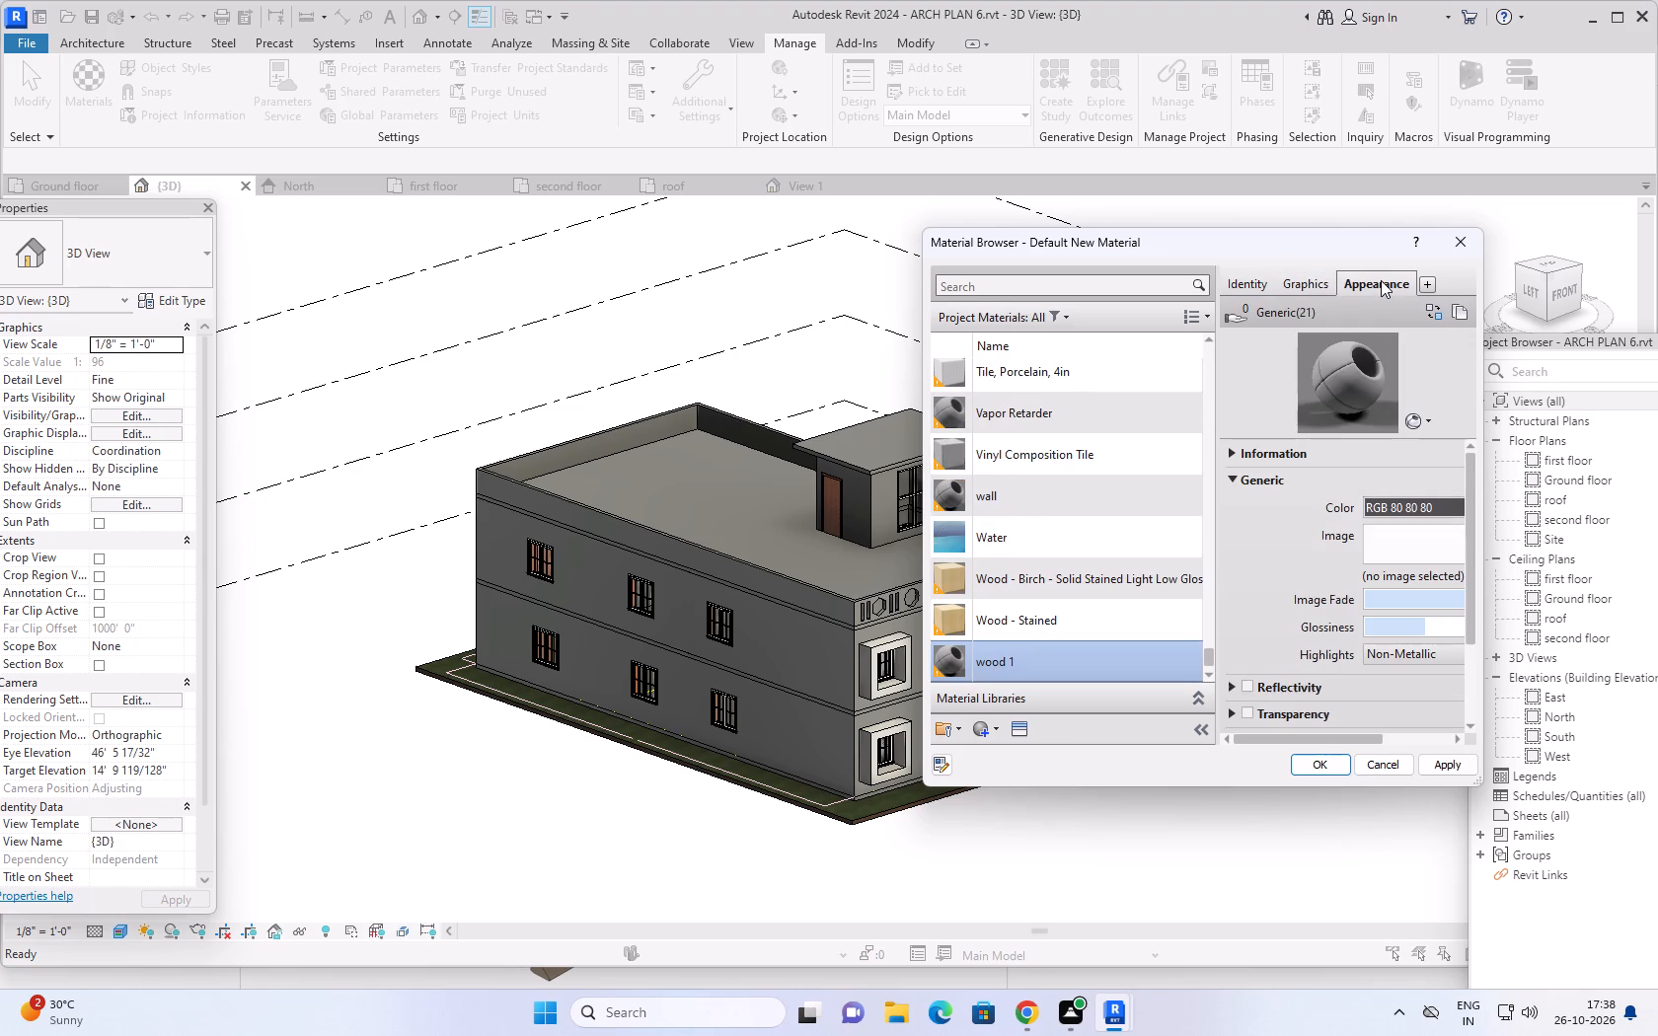
left_click(1409, 503)
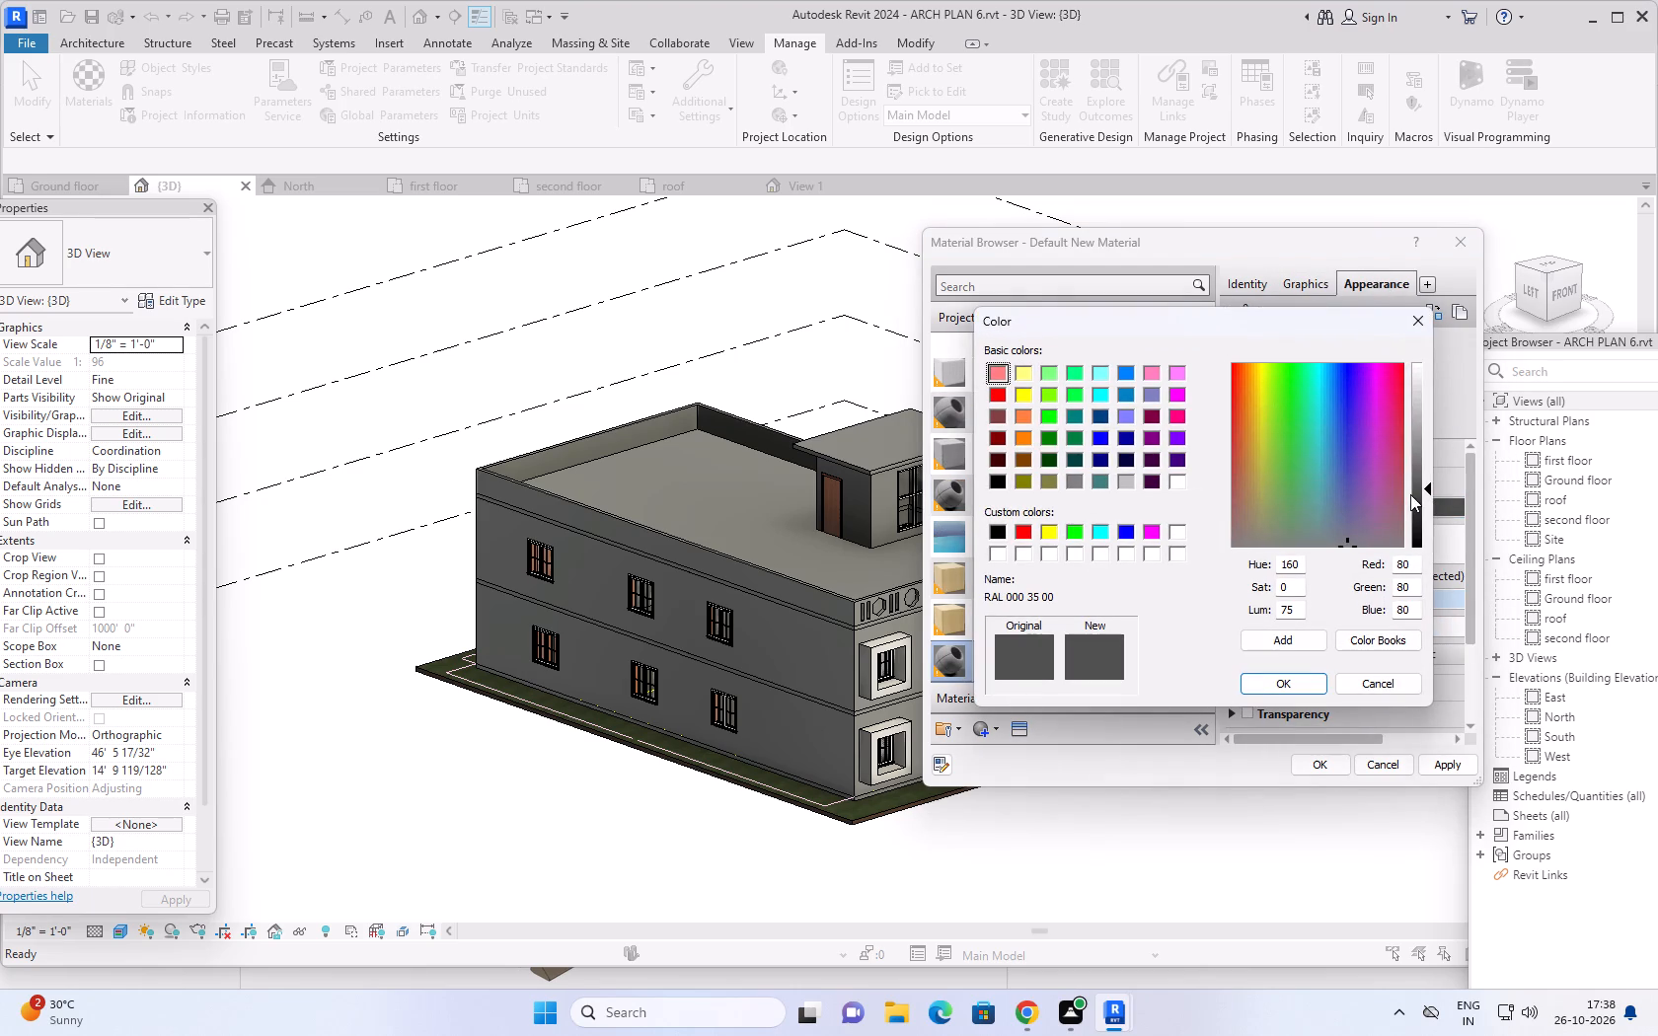
left_click_drag(1416, 565, 1388, 571)
type("51")
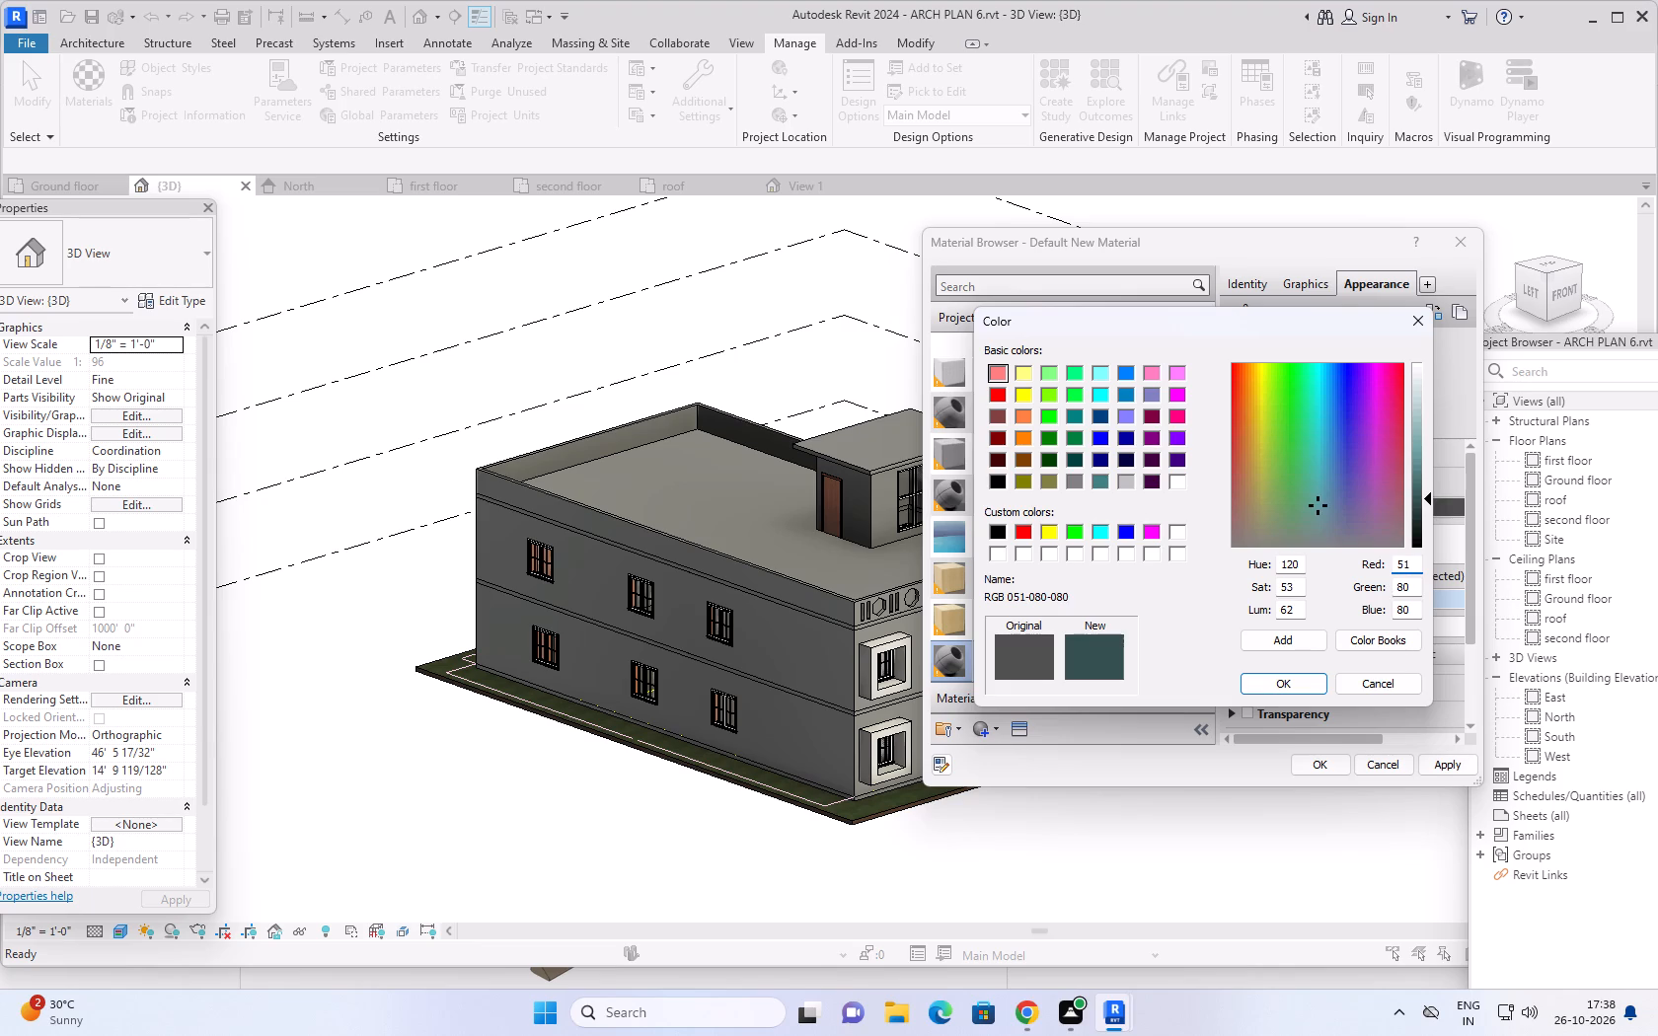
left_click_drag(1414, 588, 1372, 588)
type("32")
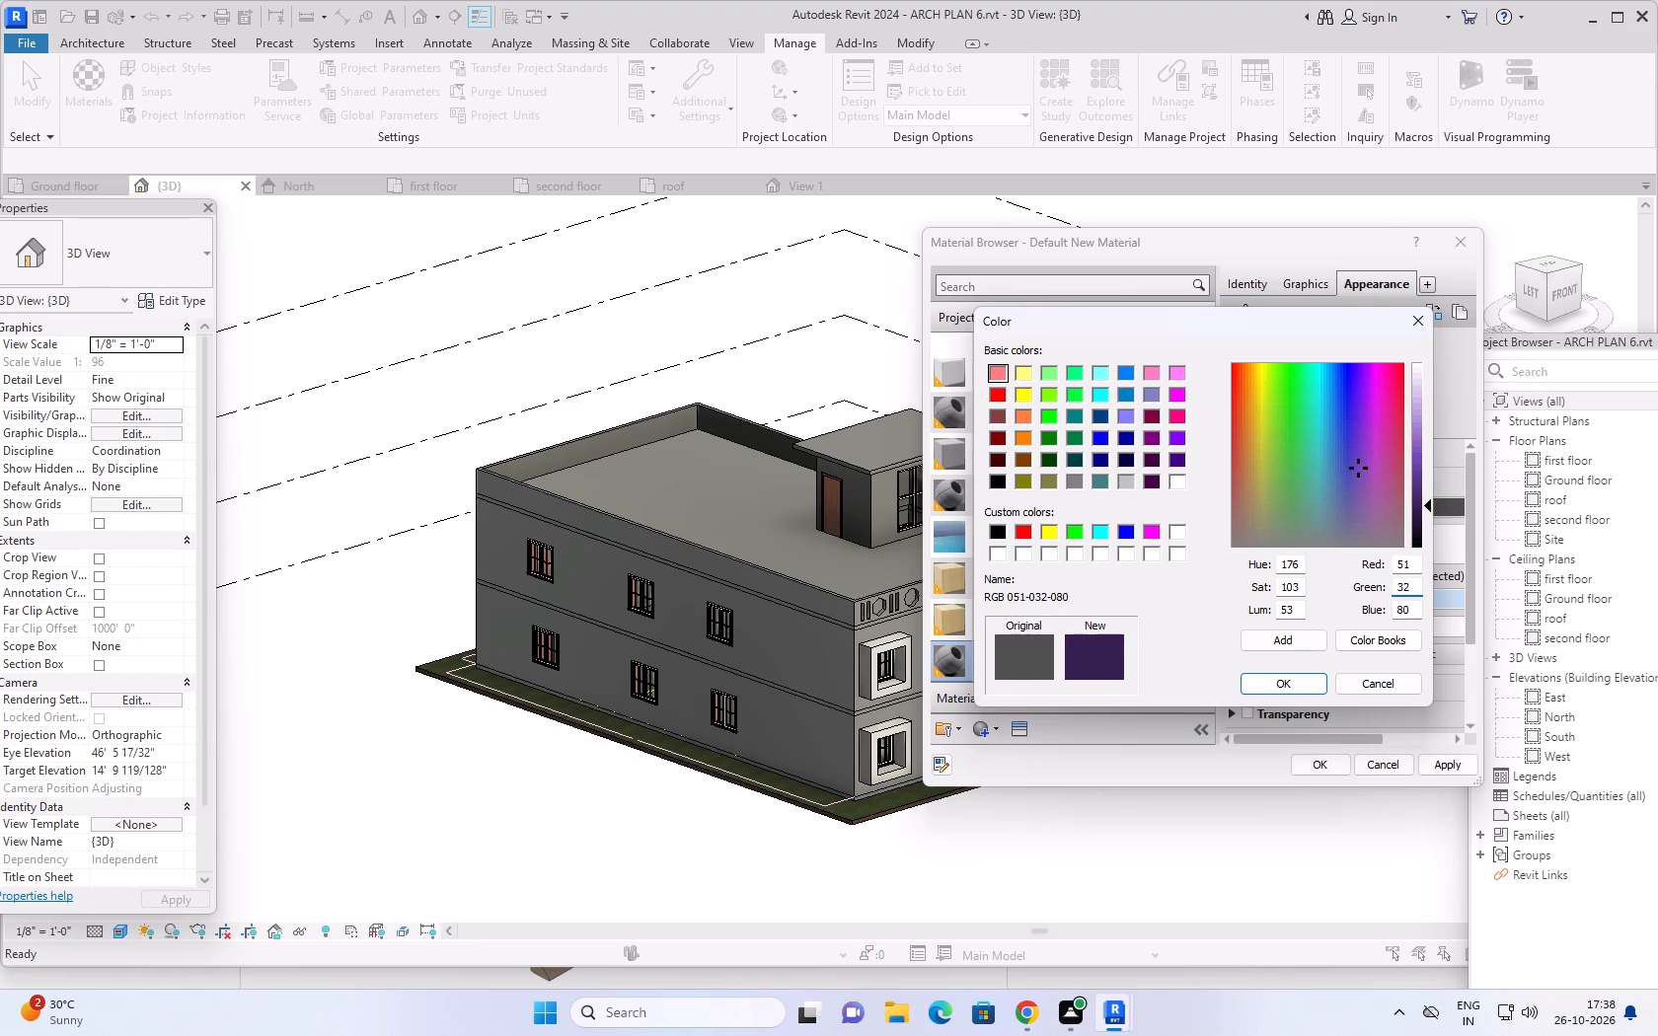
left_click_drag(1413, 604, 1391, 616)
type("15")
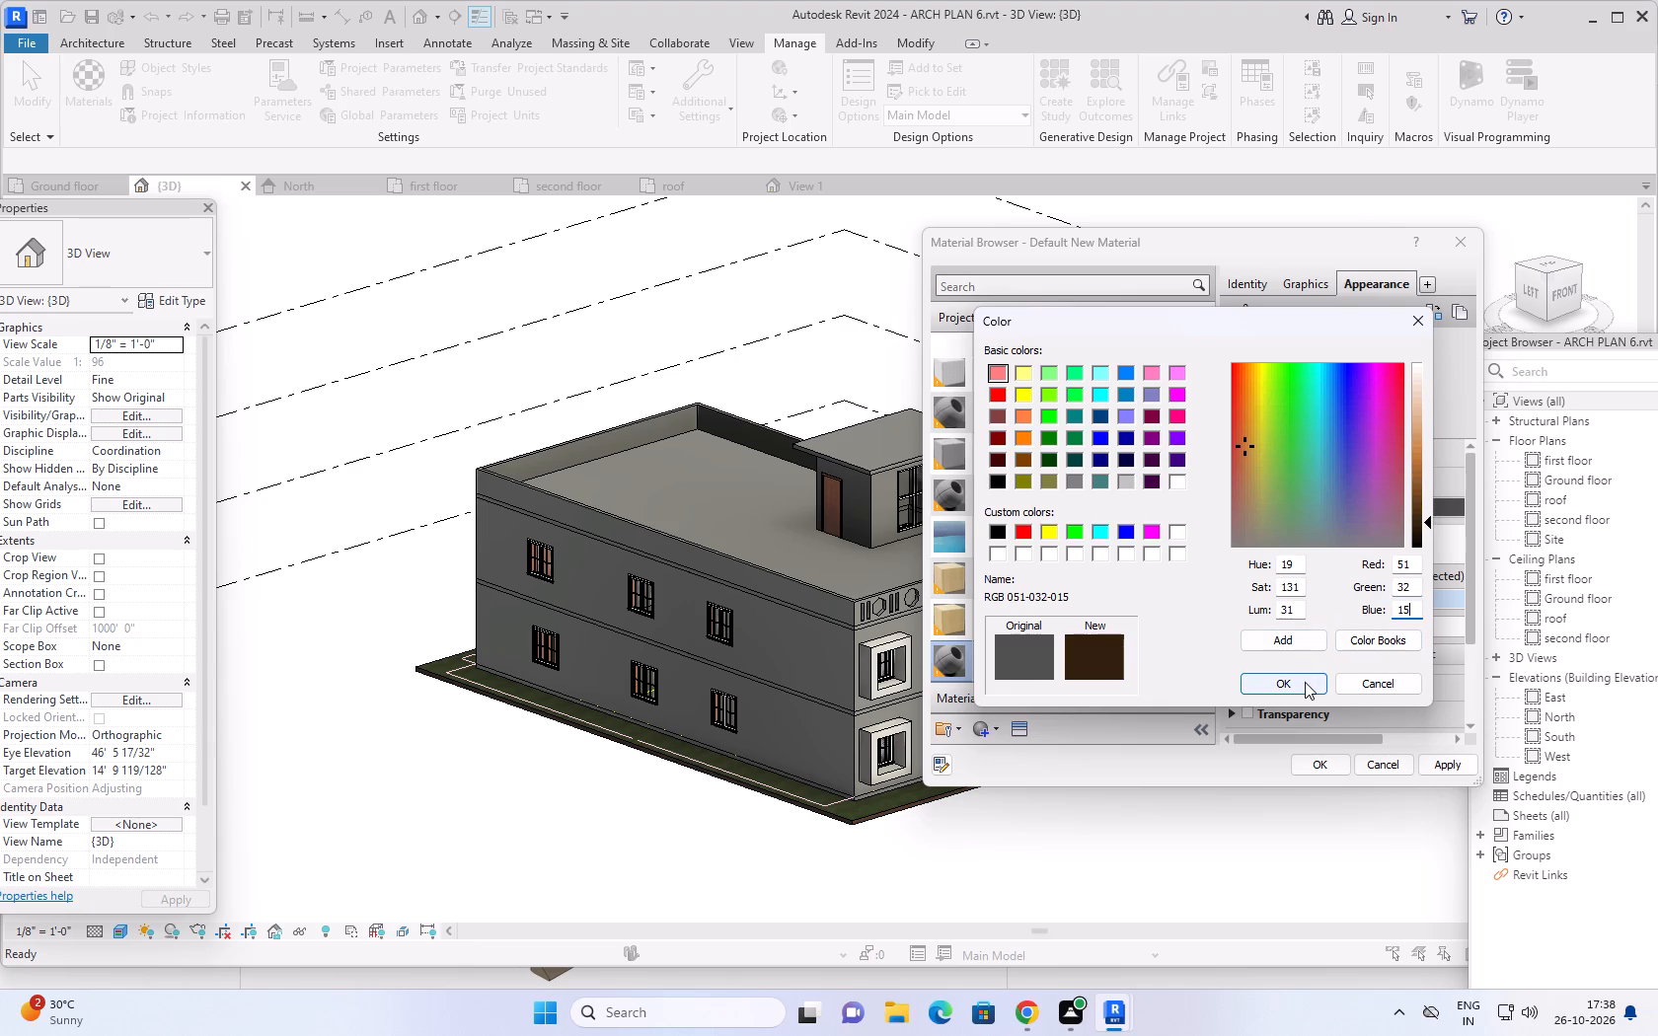
left_click(1305, 682)
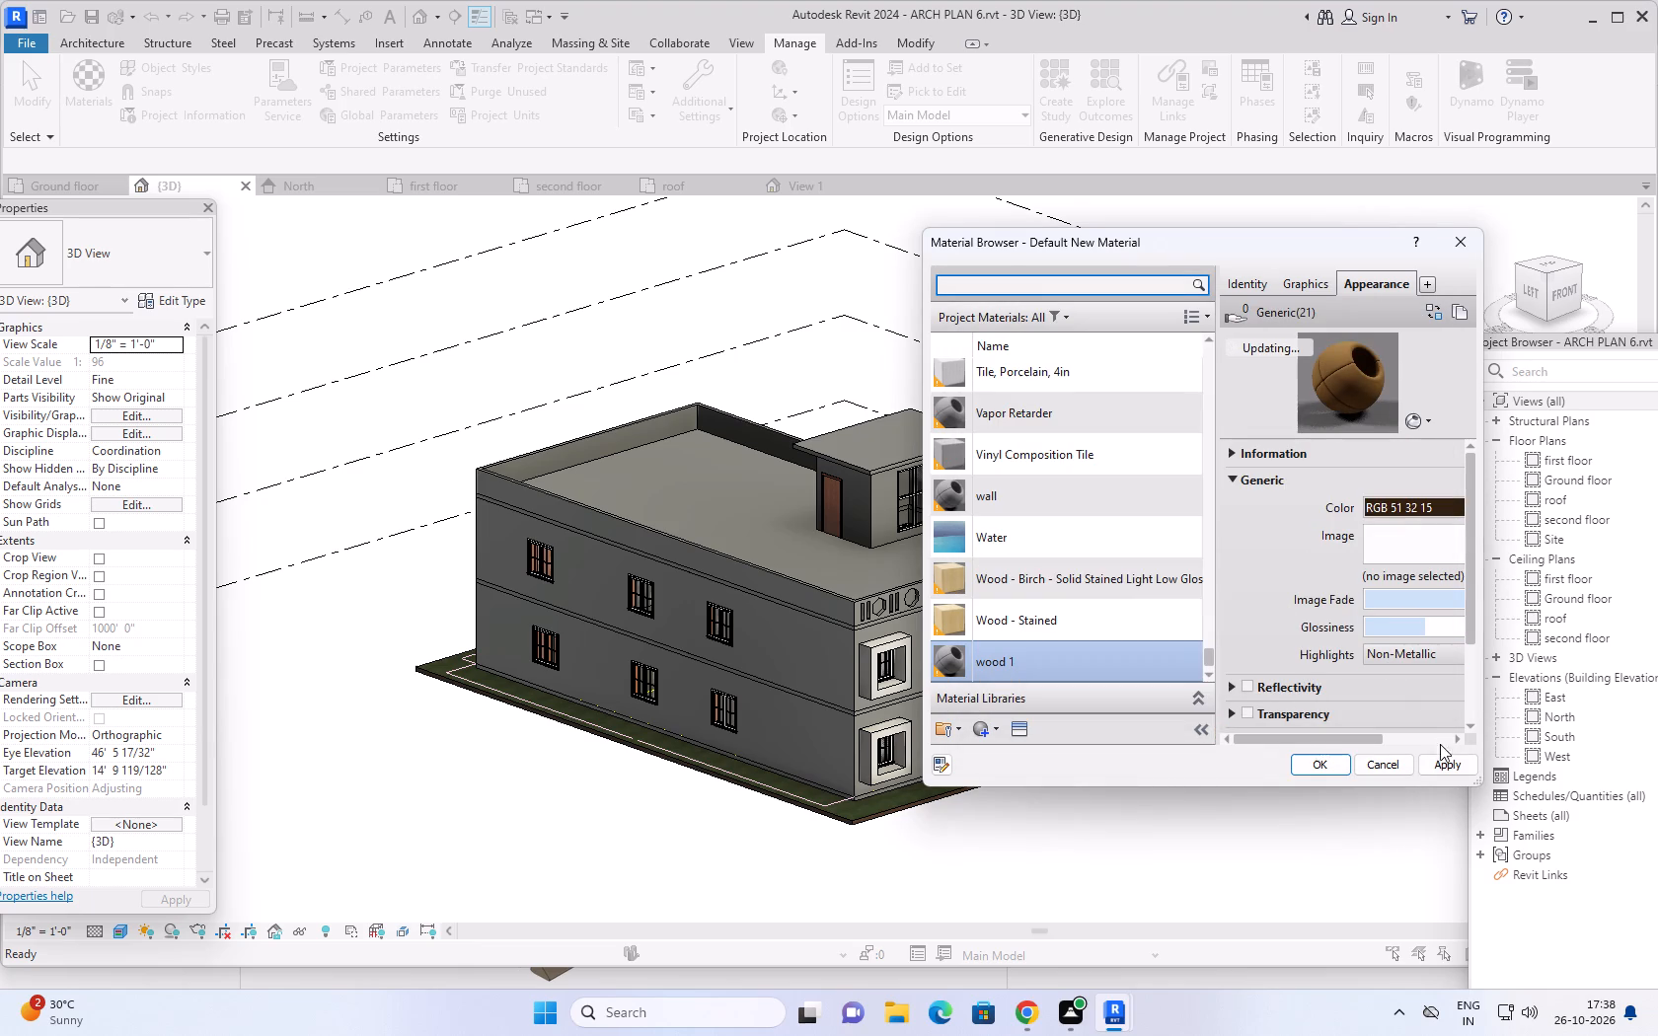
left_click(1442, 766)
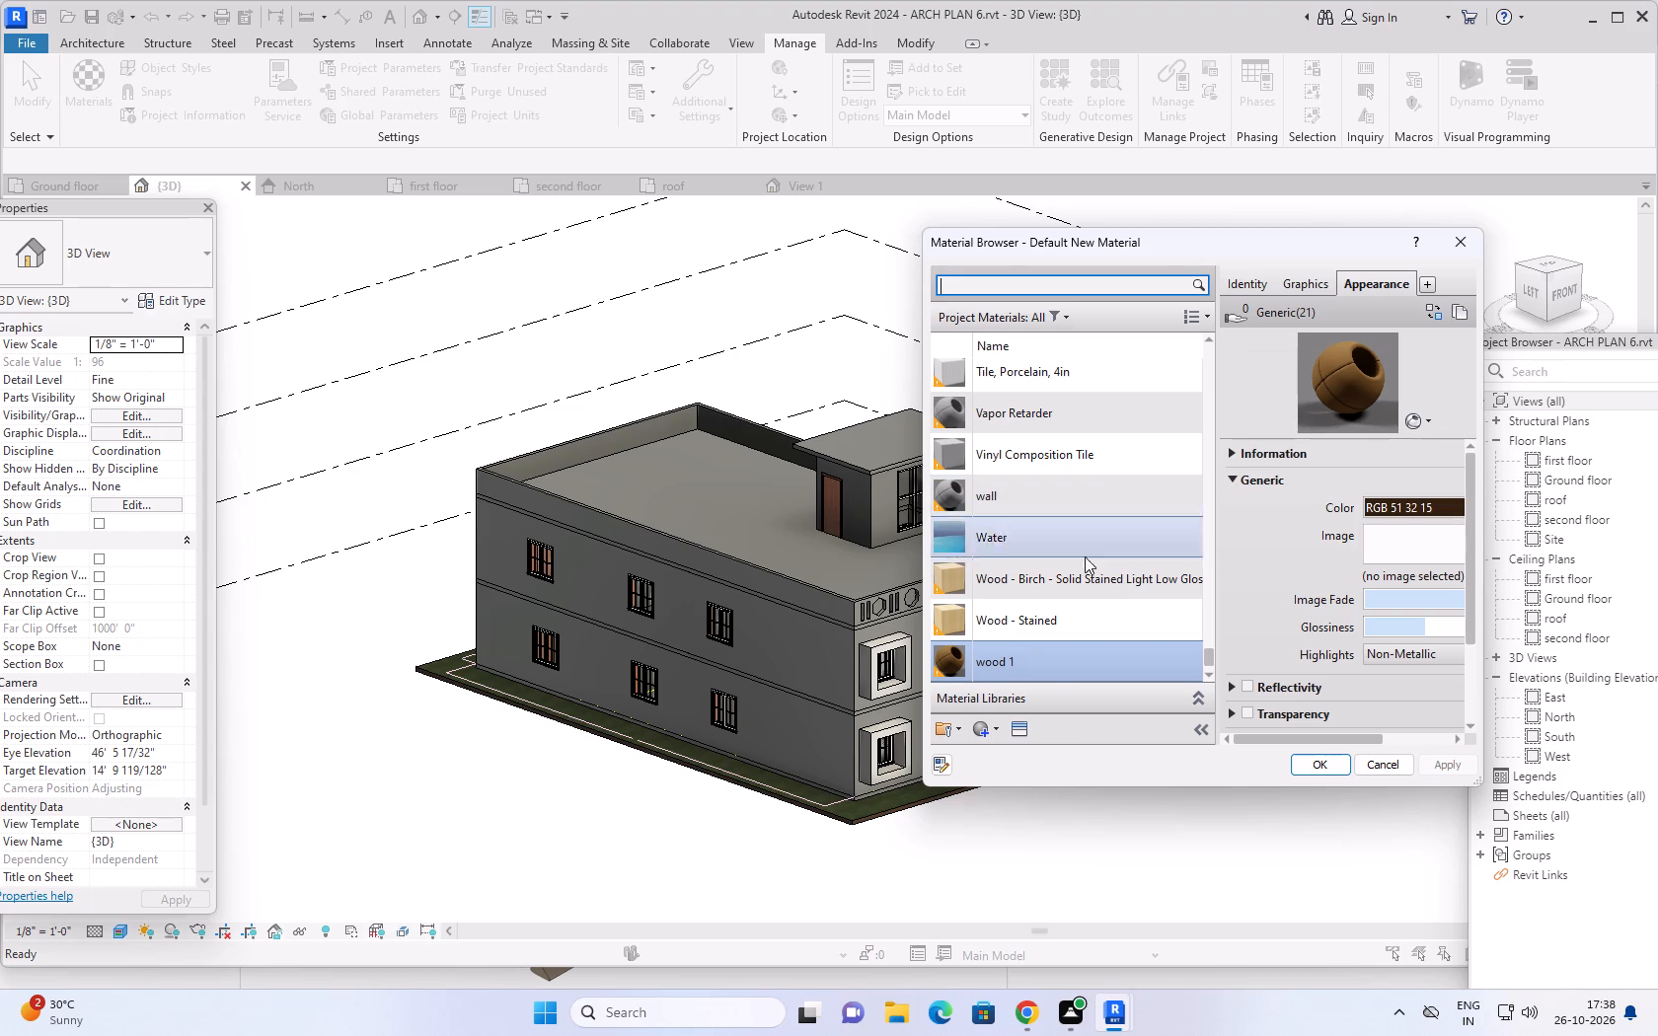
Create another new project material and name it wall 2.
right_click(988, 724)
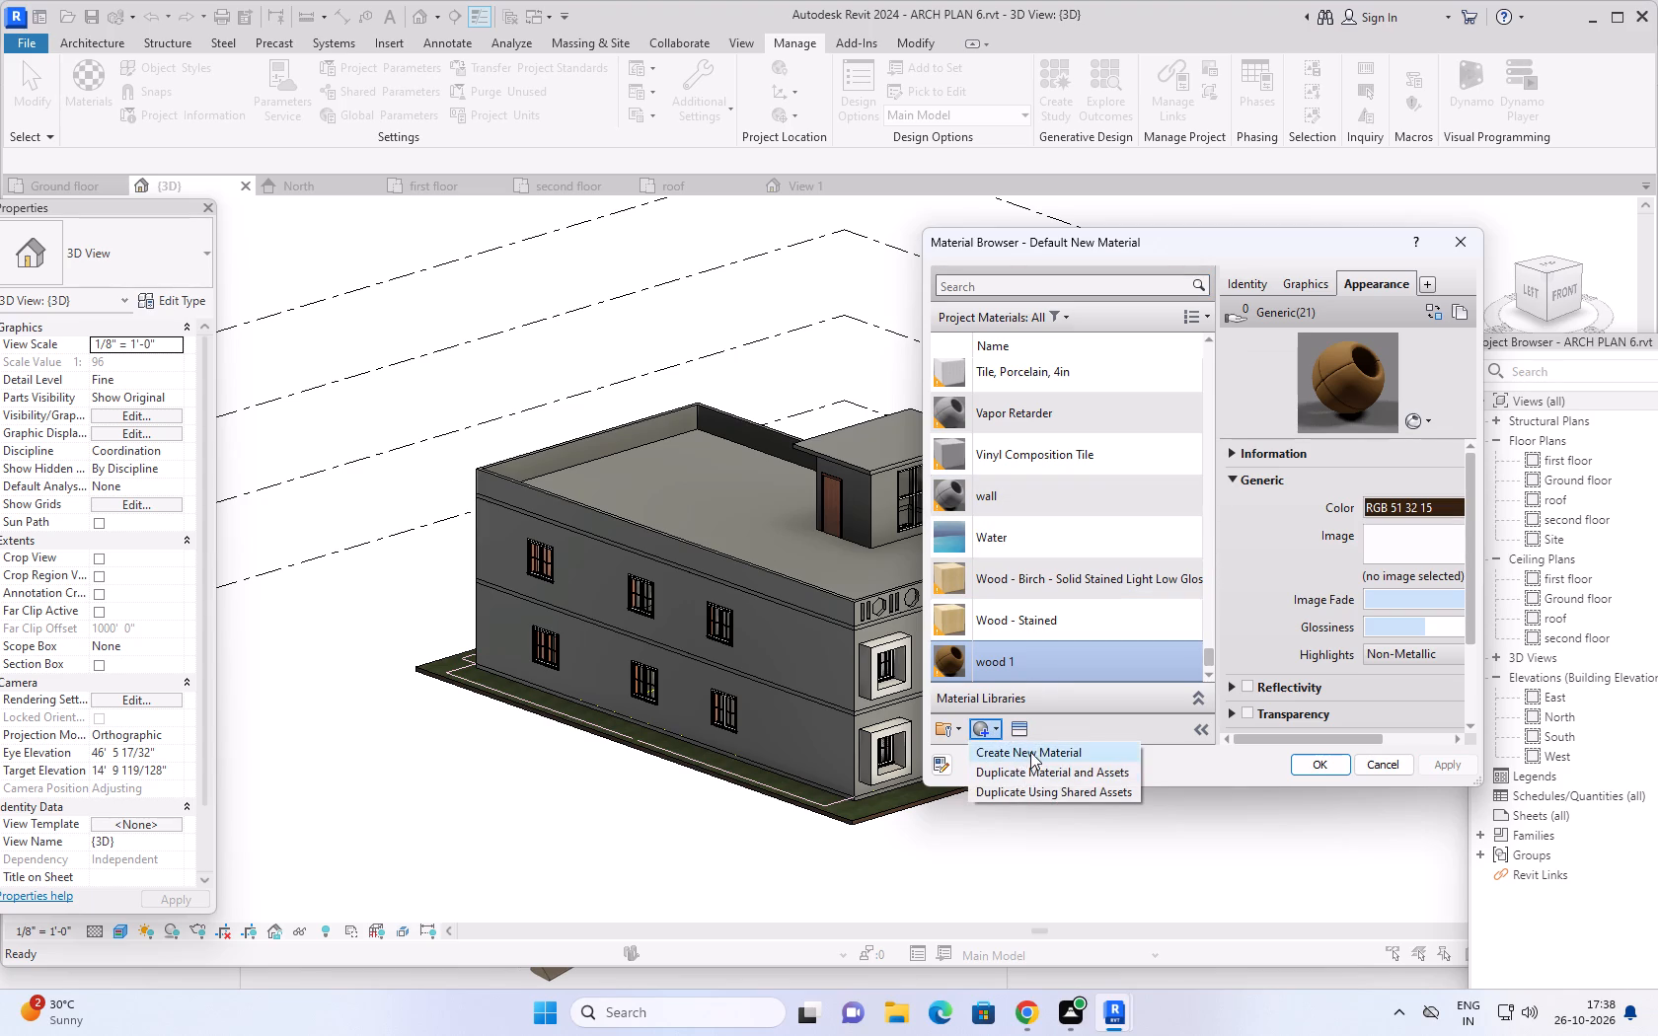
left_click(1030, 751)
right_click(1110, 498)
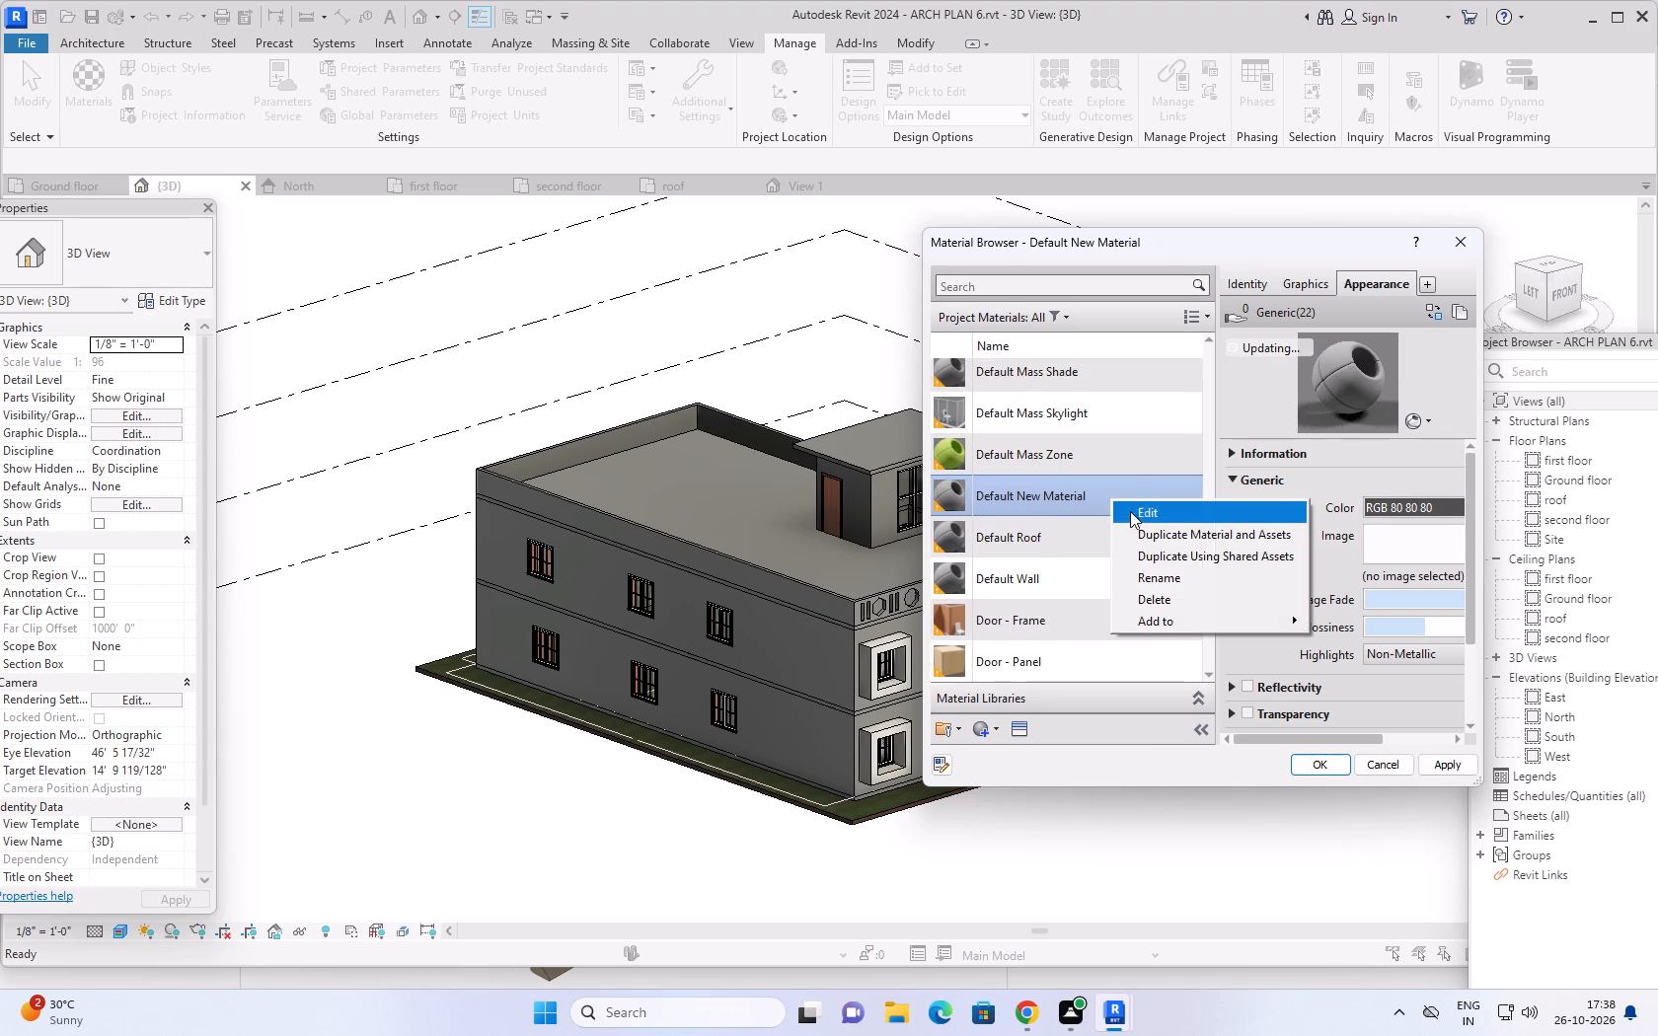
left_click(1153, 573)
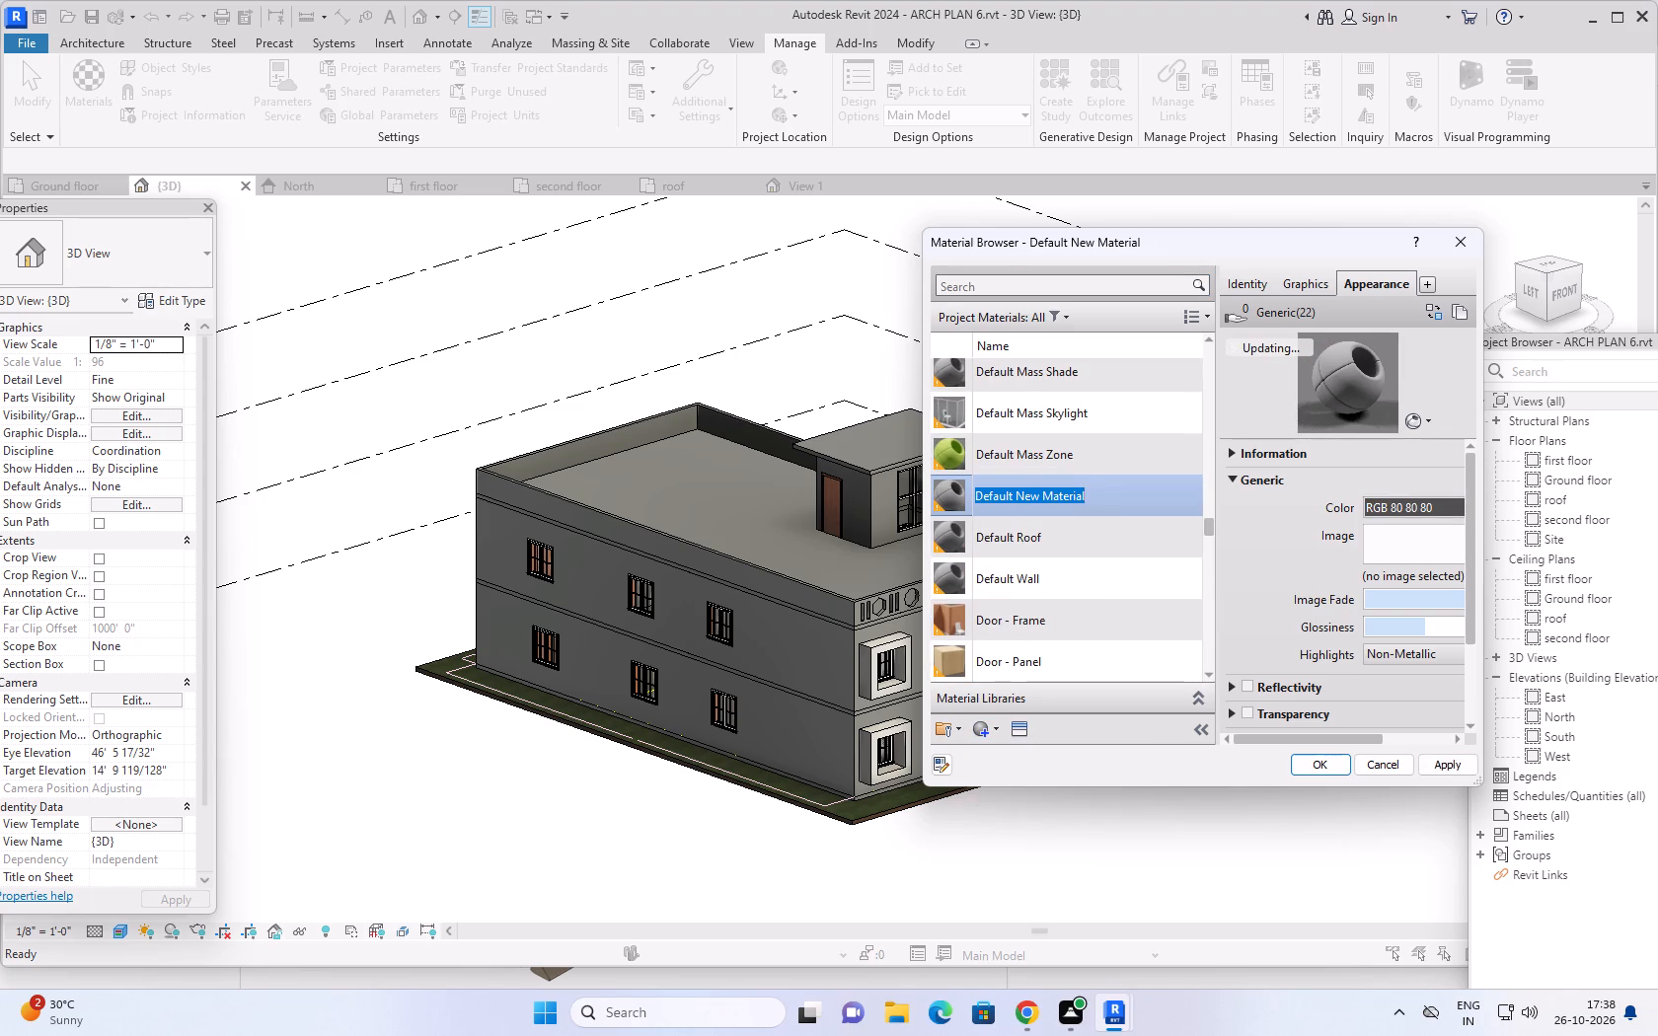
type("wall 32")
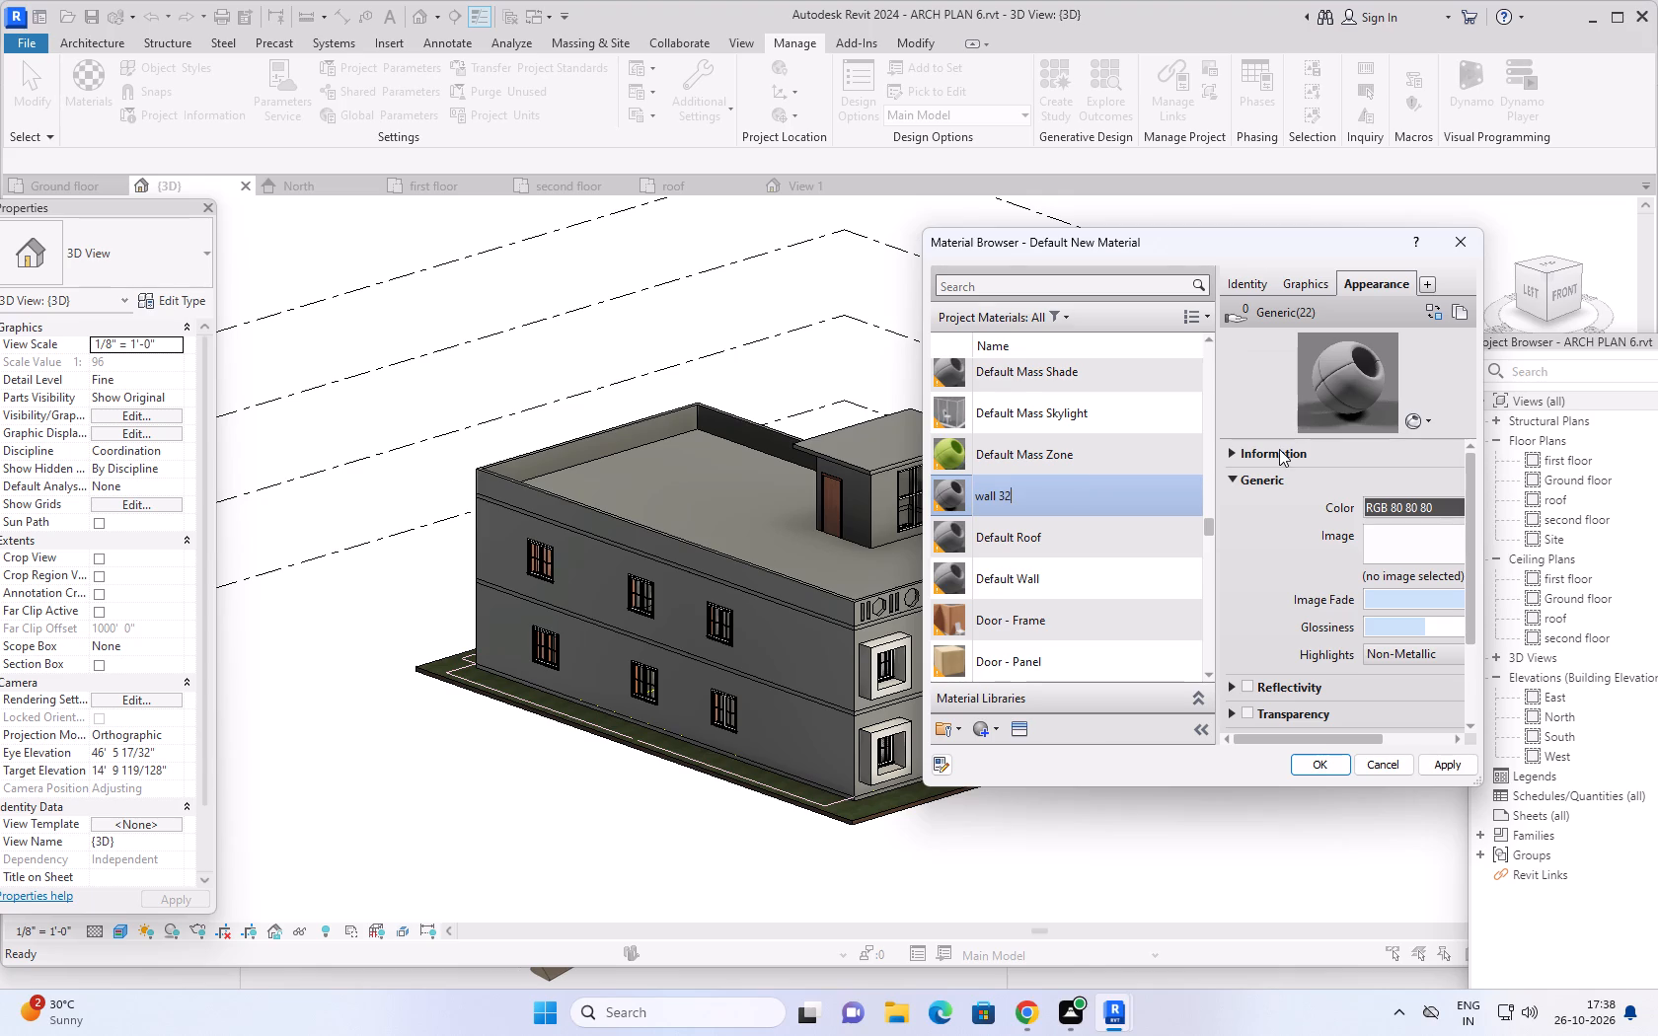
key("BackSpace")
key("BackSpace")
key("2")
Make the wall 2 material's shading use its render appearance.
left_click(1319, 281)
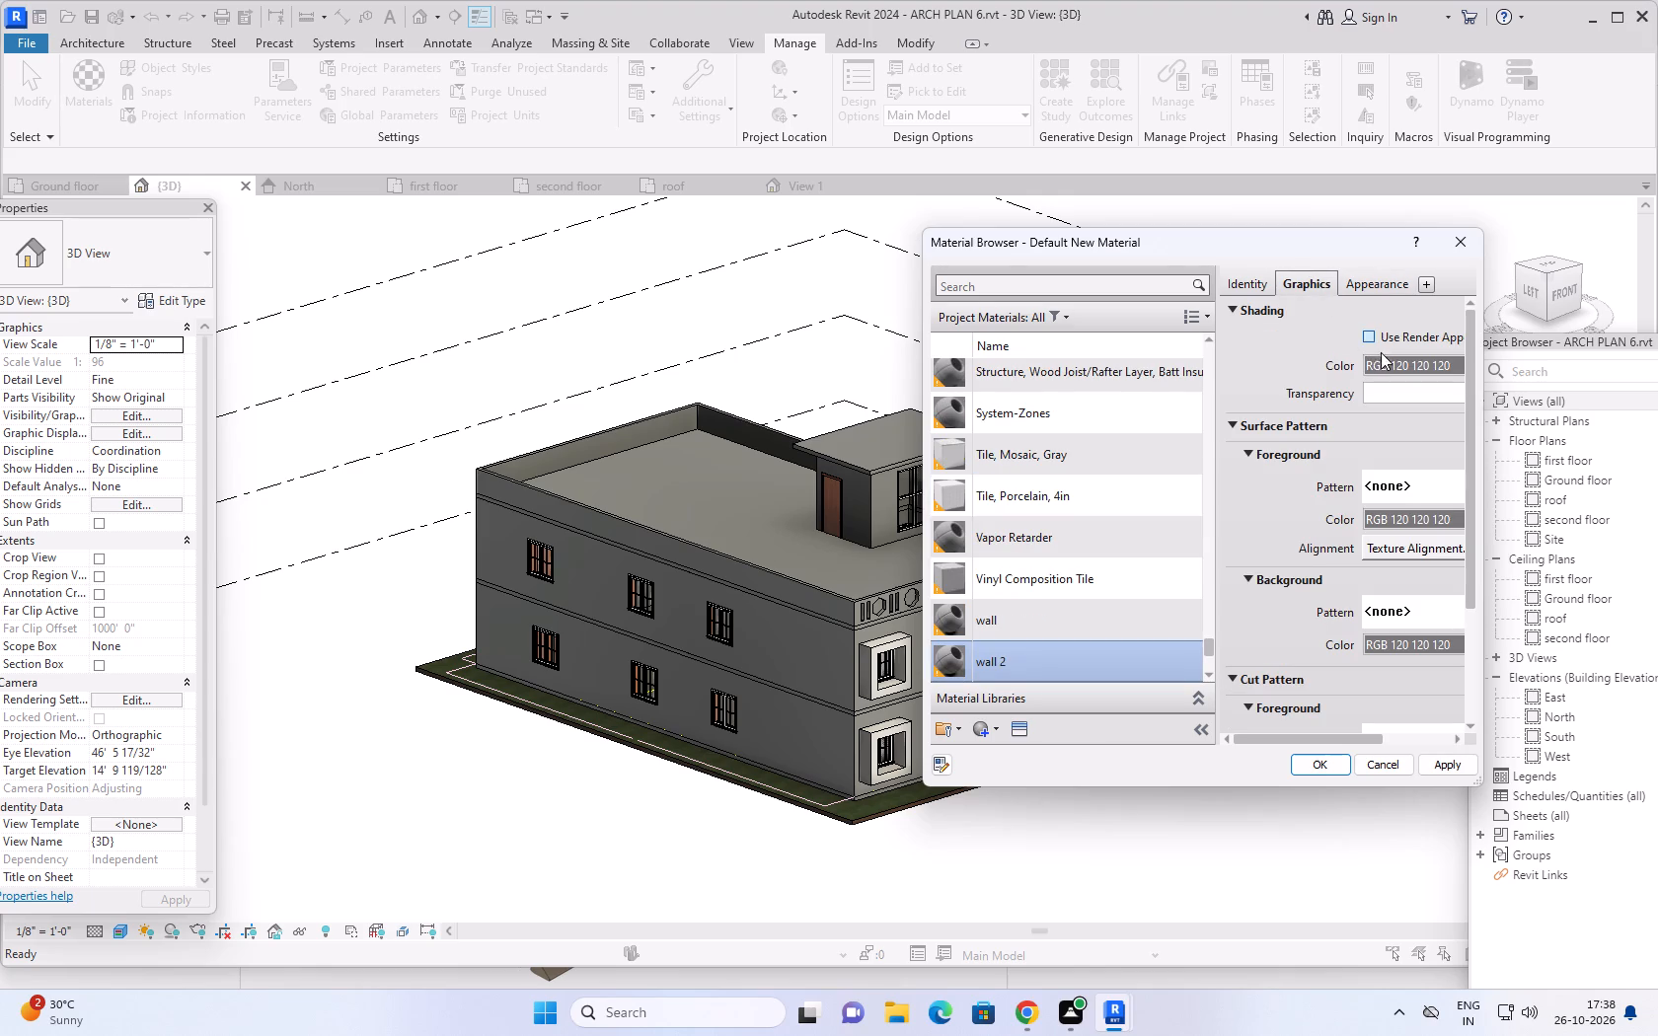
left_click(1367, 335)
Set the wall 2 material's appearance colour to RGB 34, 30, 27 and apply it.
left_click(1378, 286)
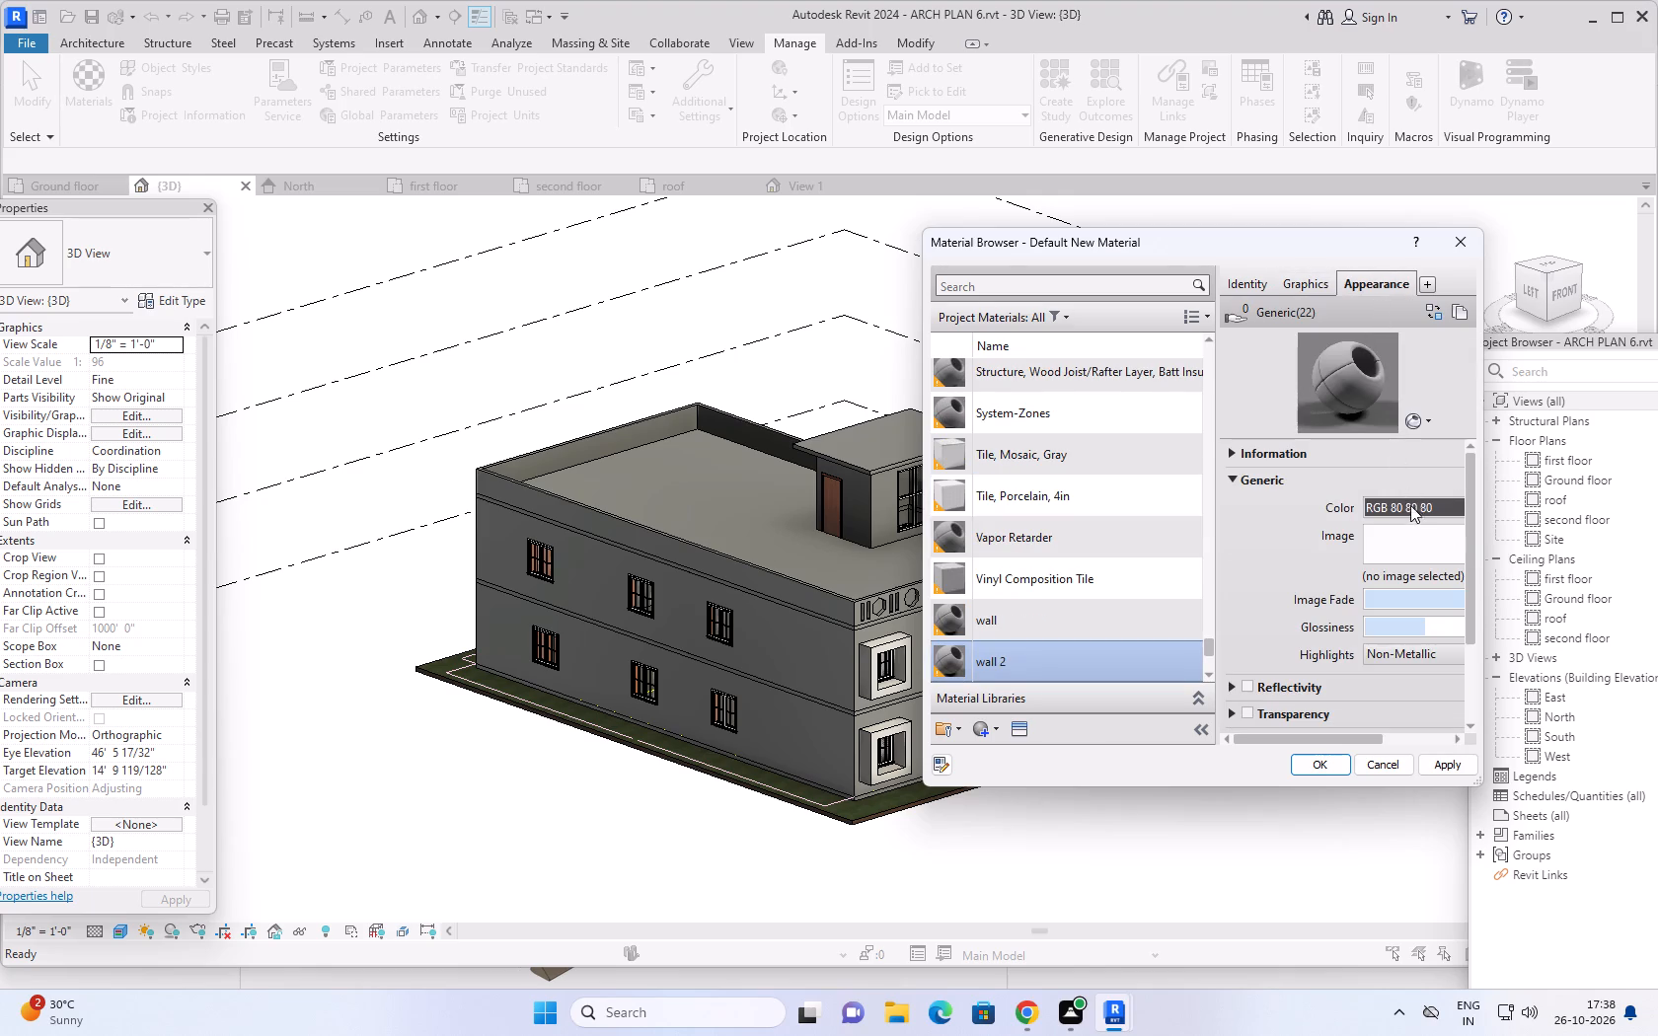
left_click(1410, 510)
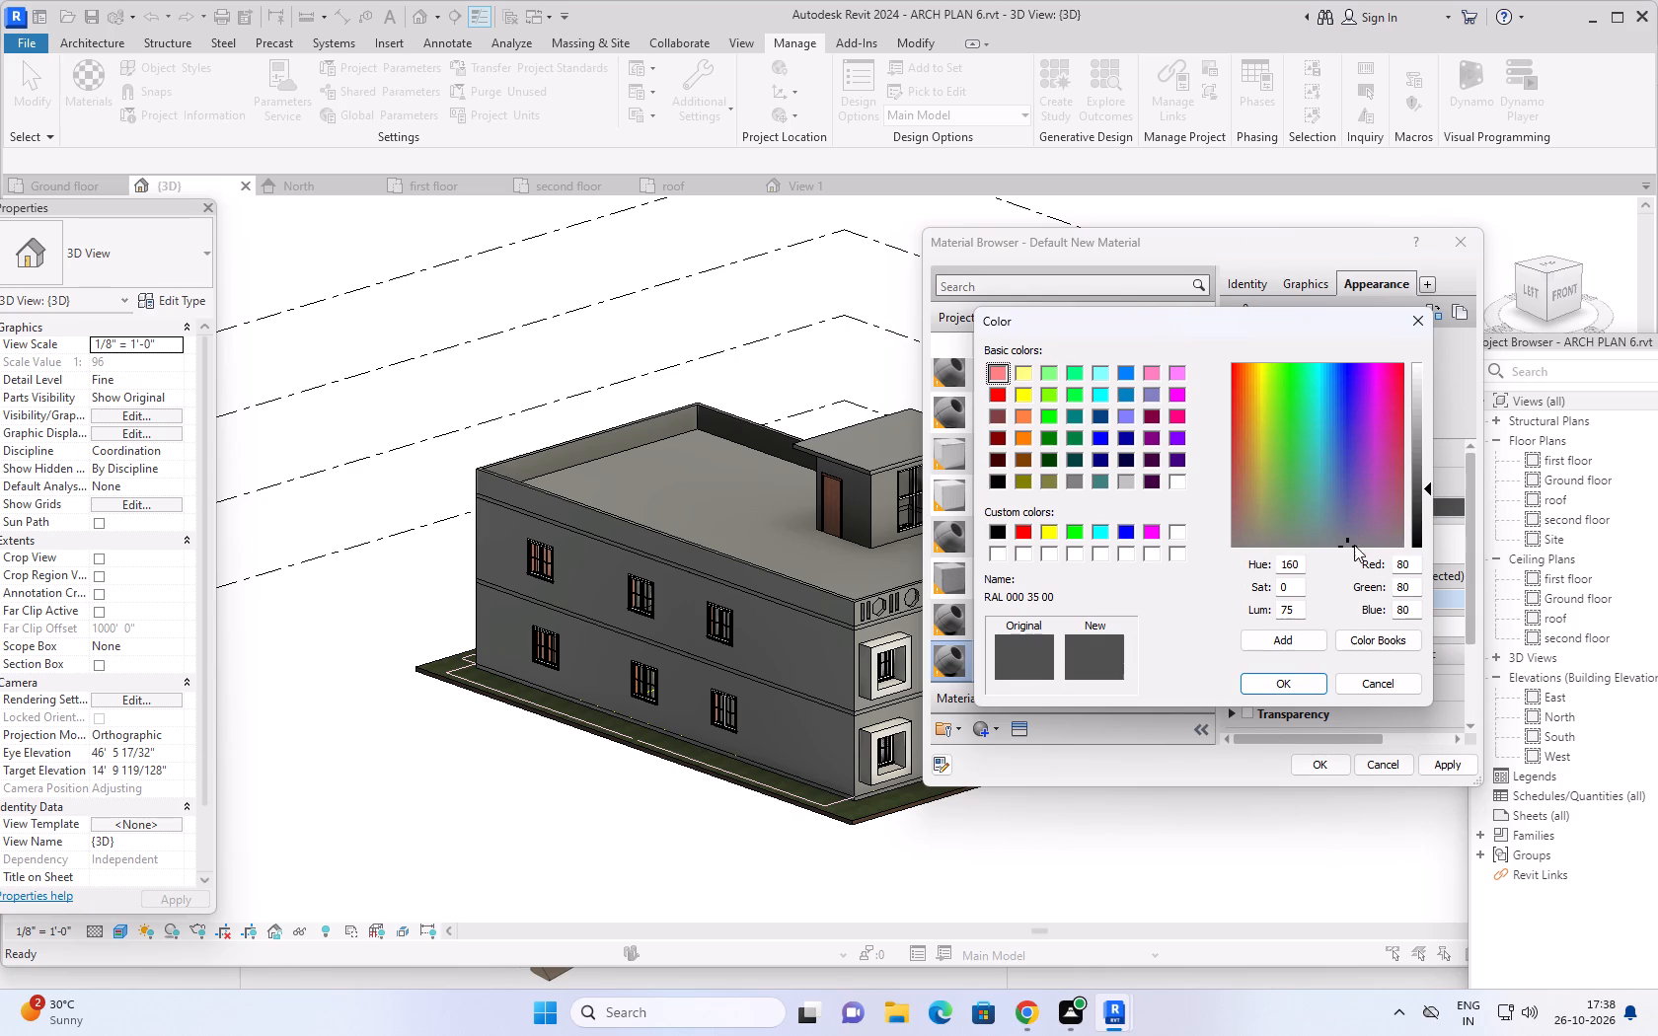
left_click_drag(1414, 564, 1374, 568)
type("34")
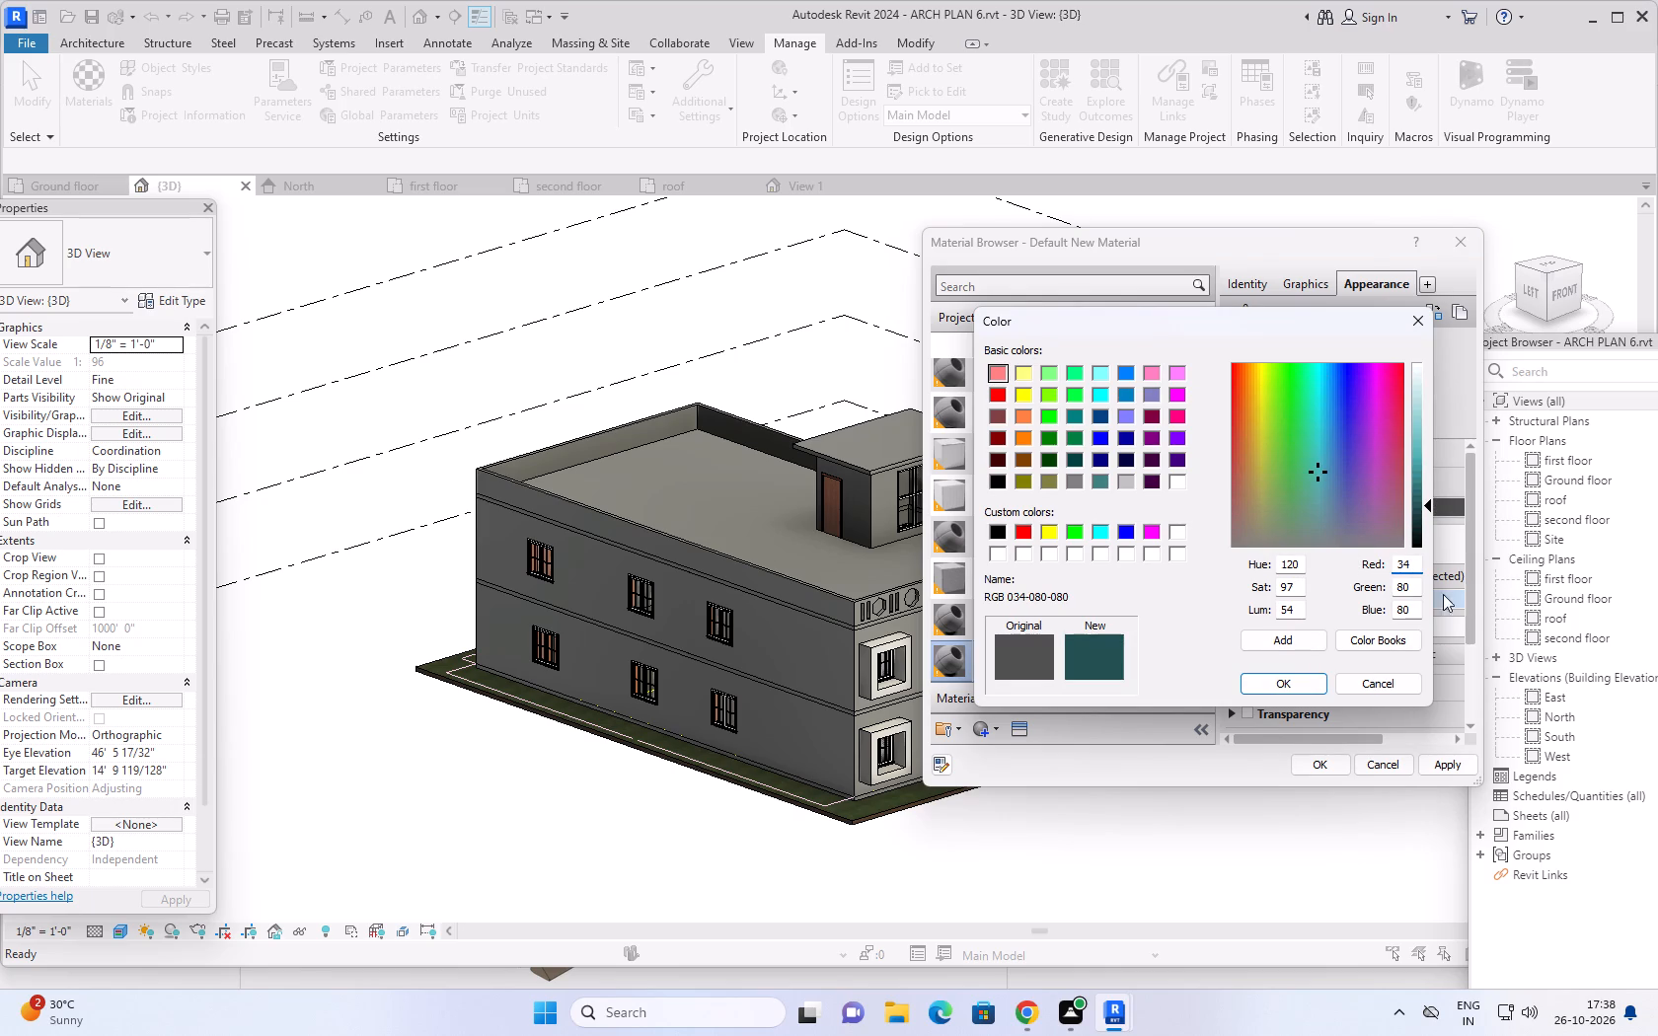
left_click_drag(1415, 582, 1392, 587)
type("30")
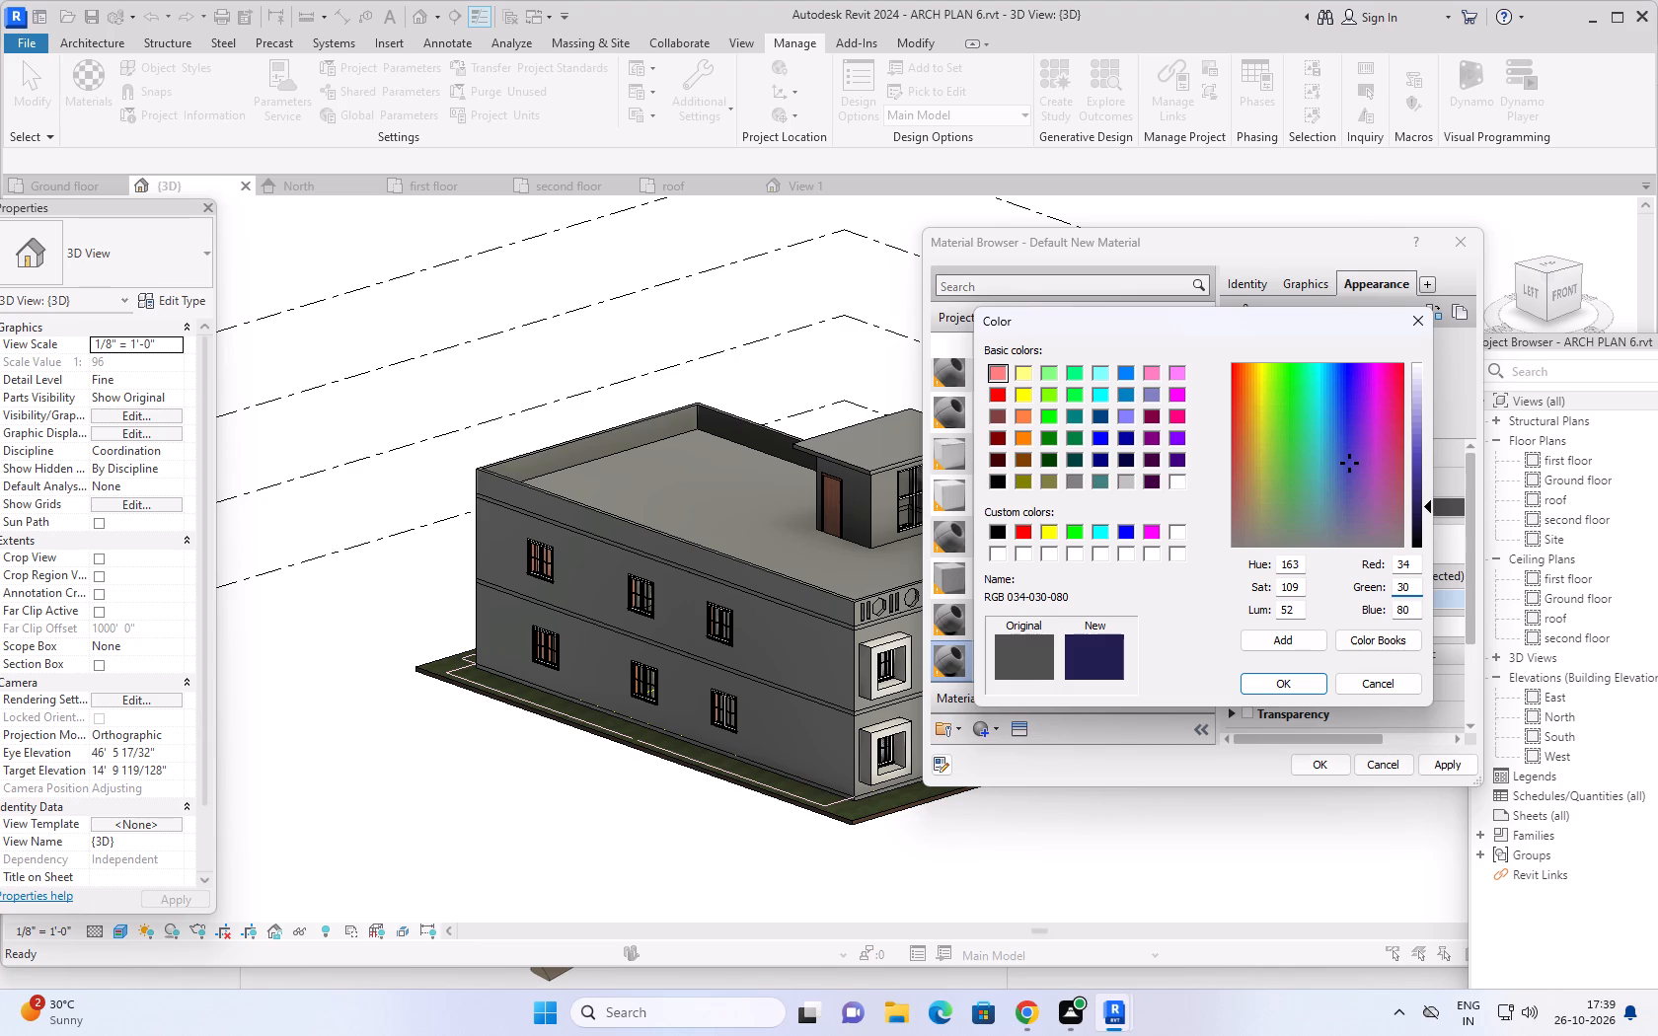
left_click_drag(1410, 606, 1391, 610)
type("27")
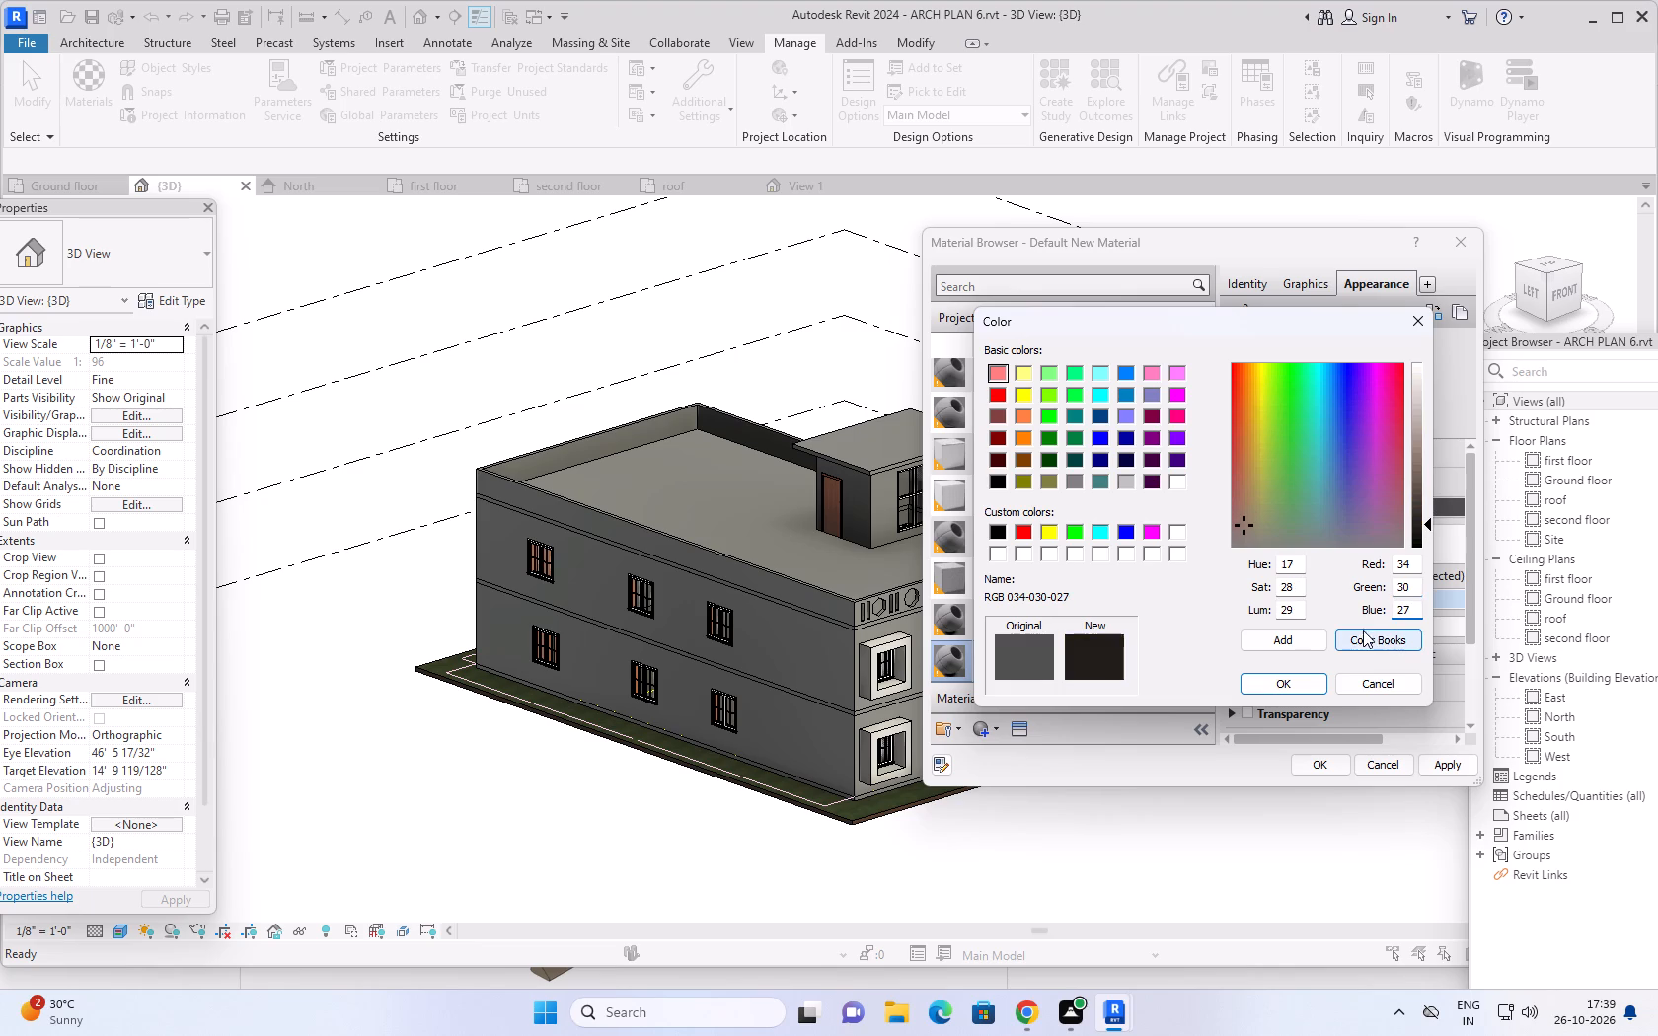
left_click(1281, 679)
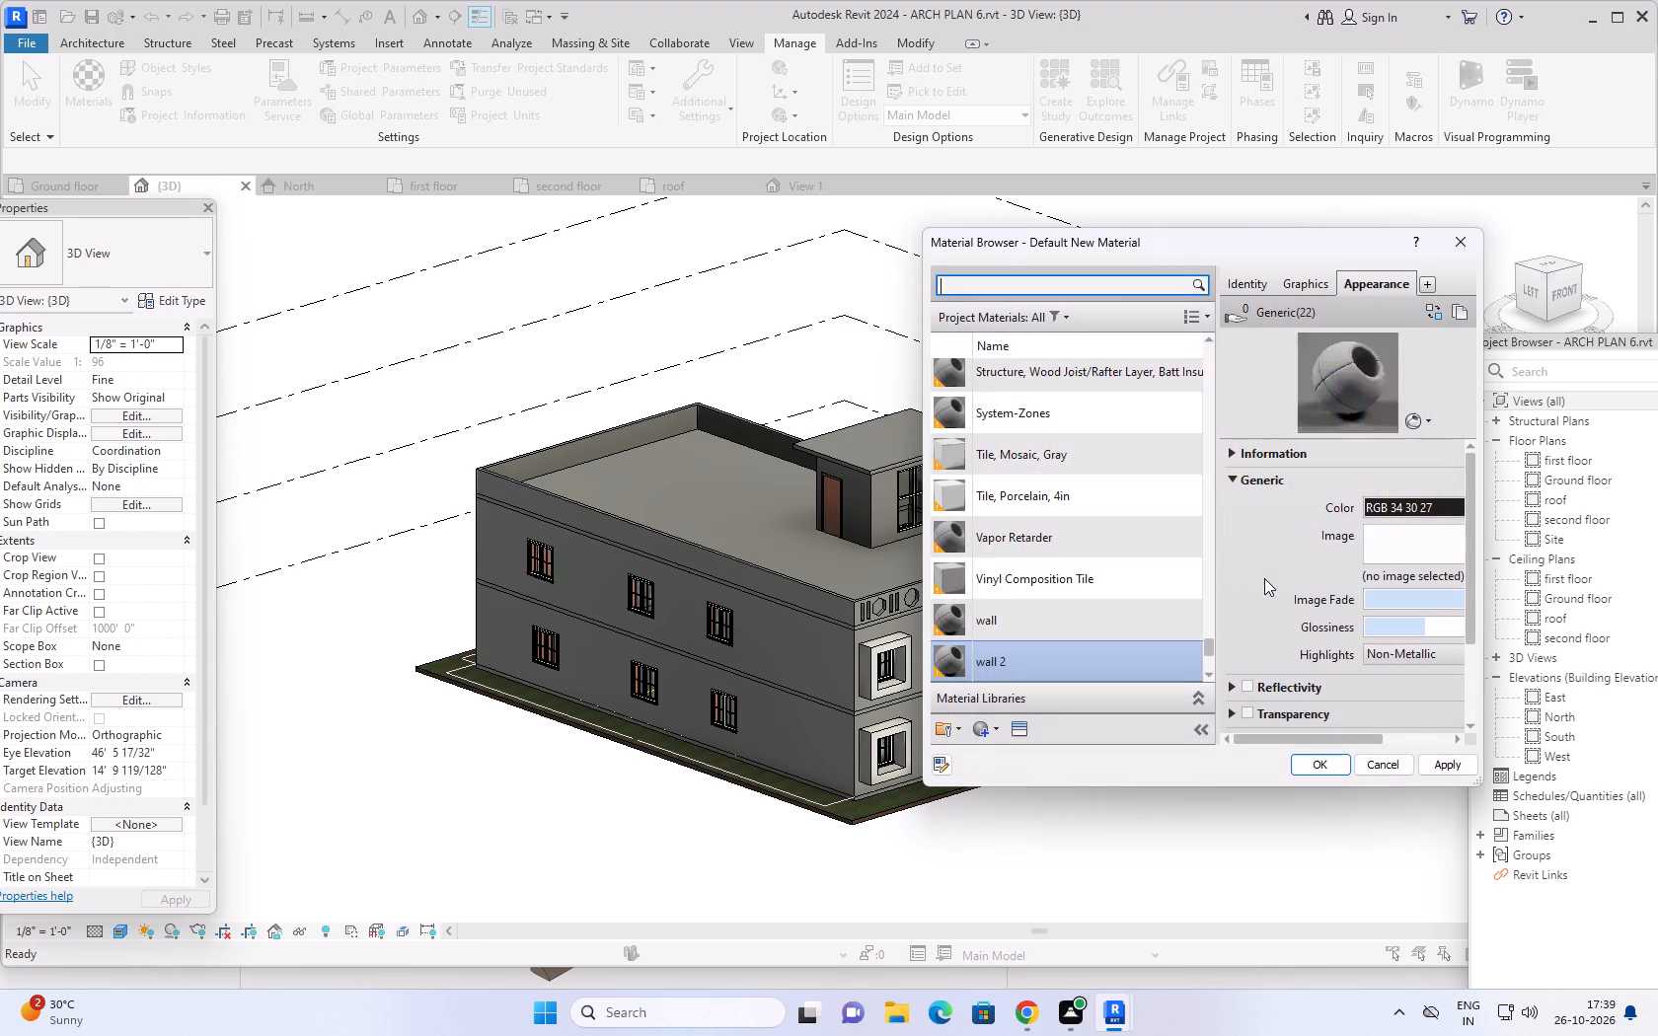
scroll(1355, 544, "down", 3)
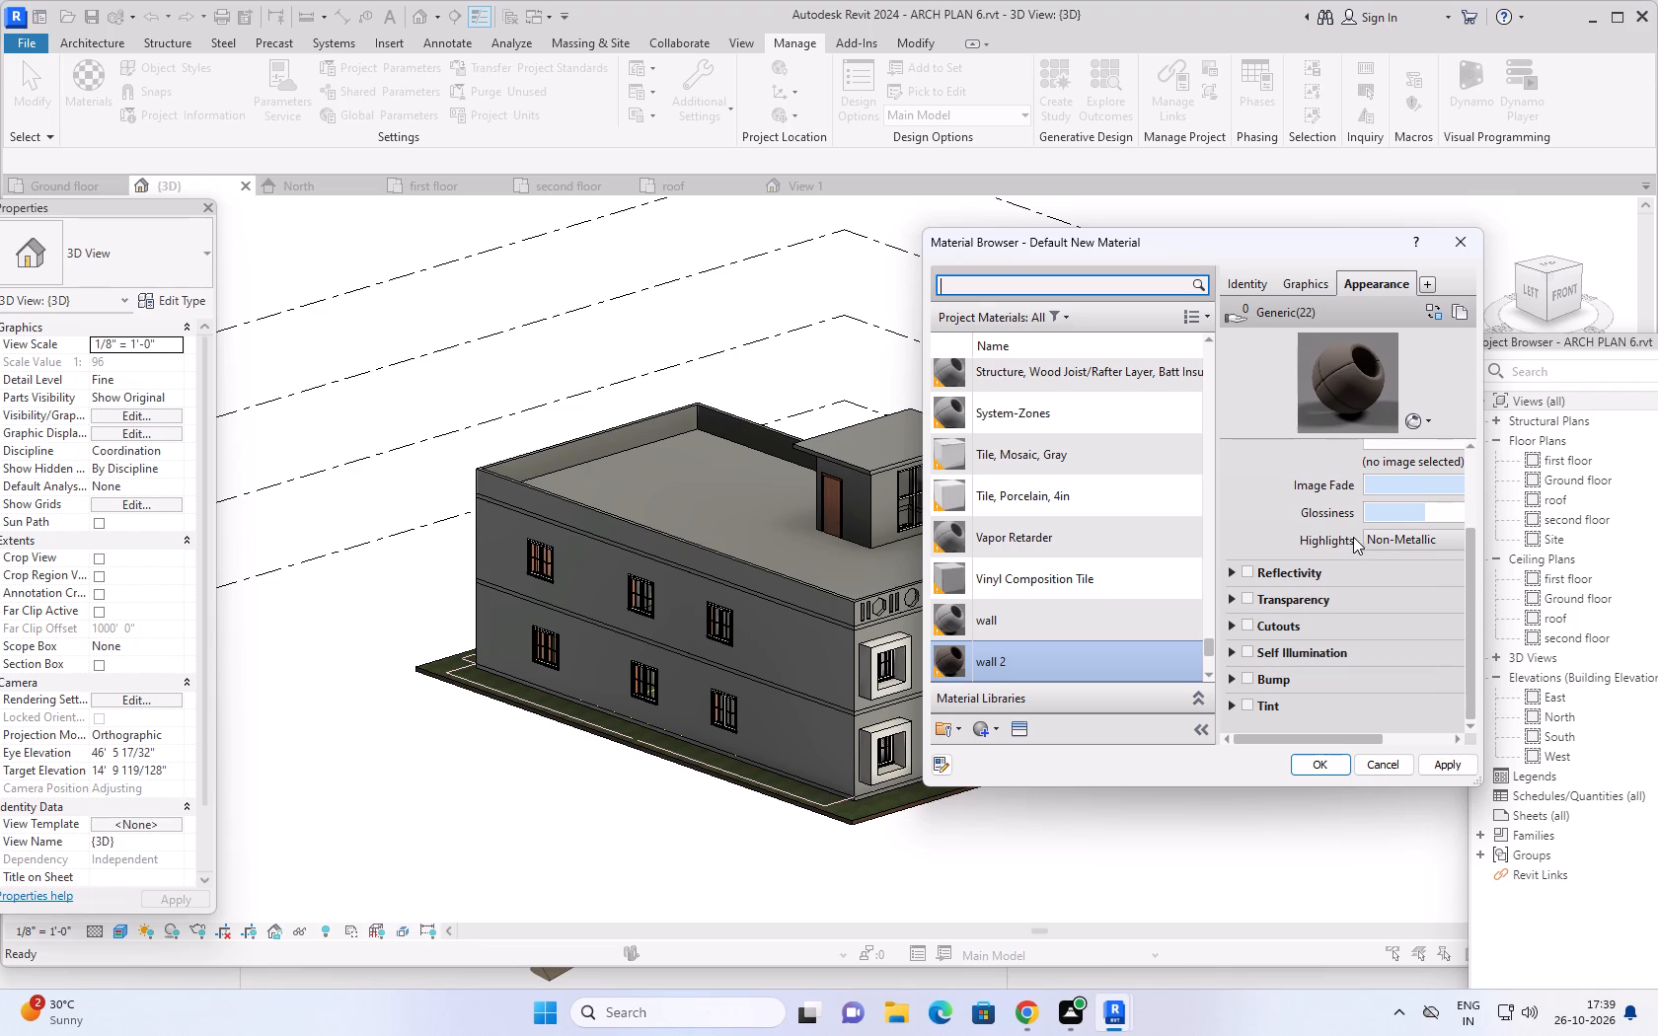
left_click(1454, 766)
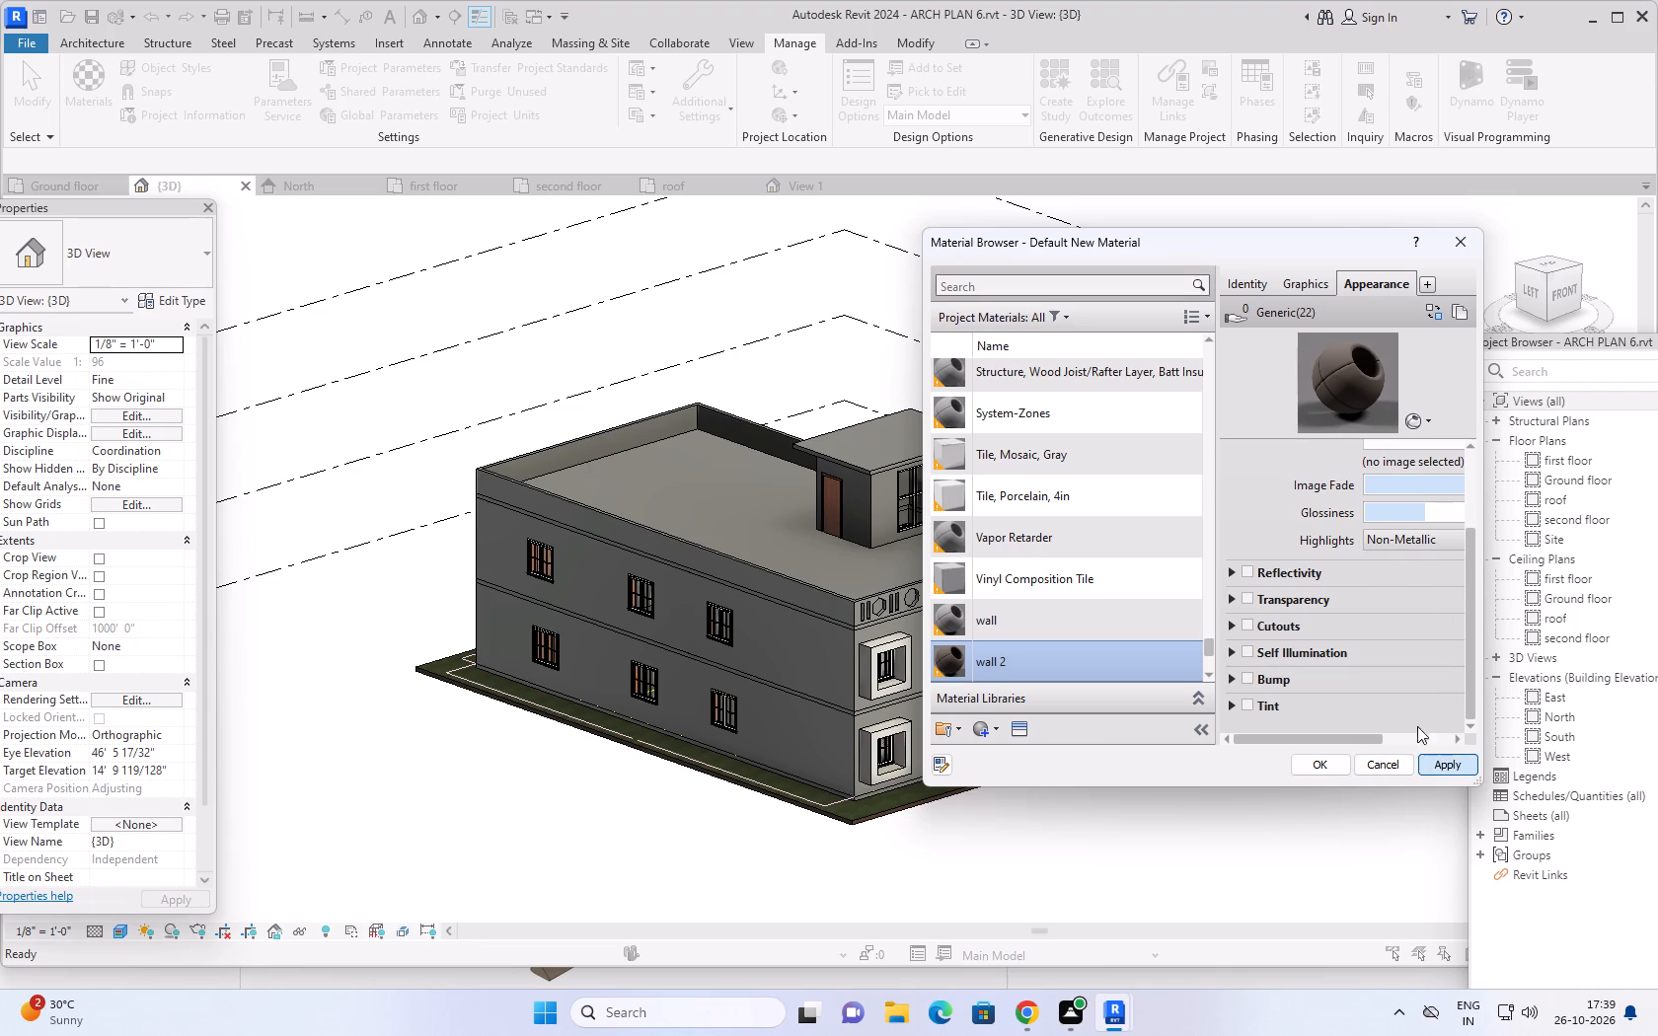
Create another new project material and name it wall 1.
right_click(992, 723)
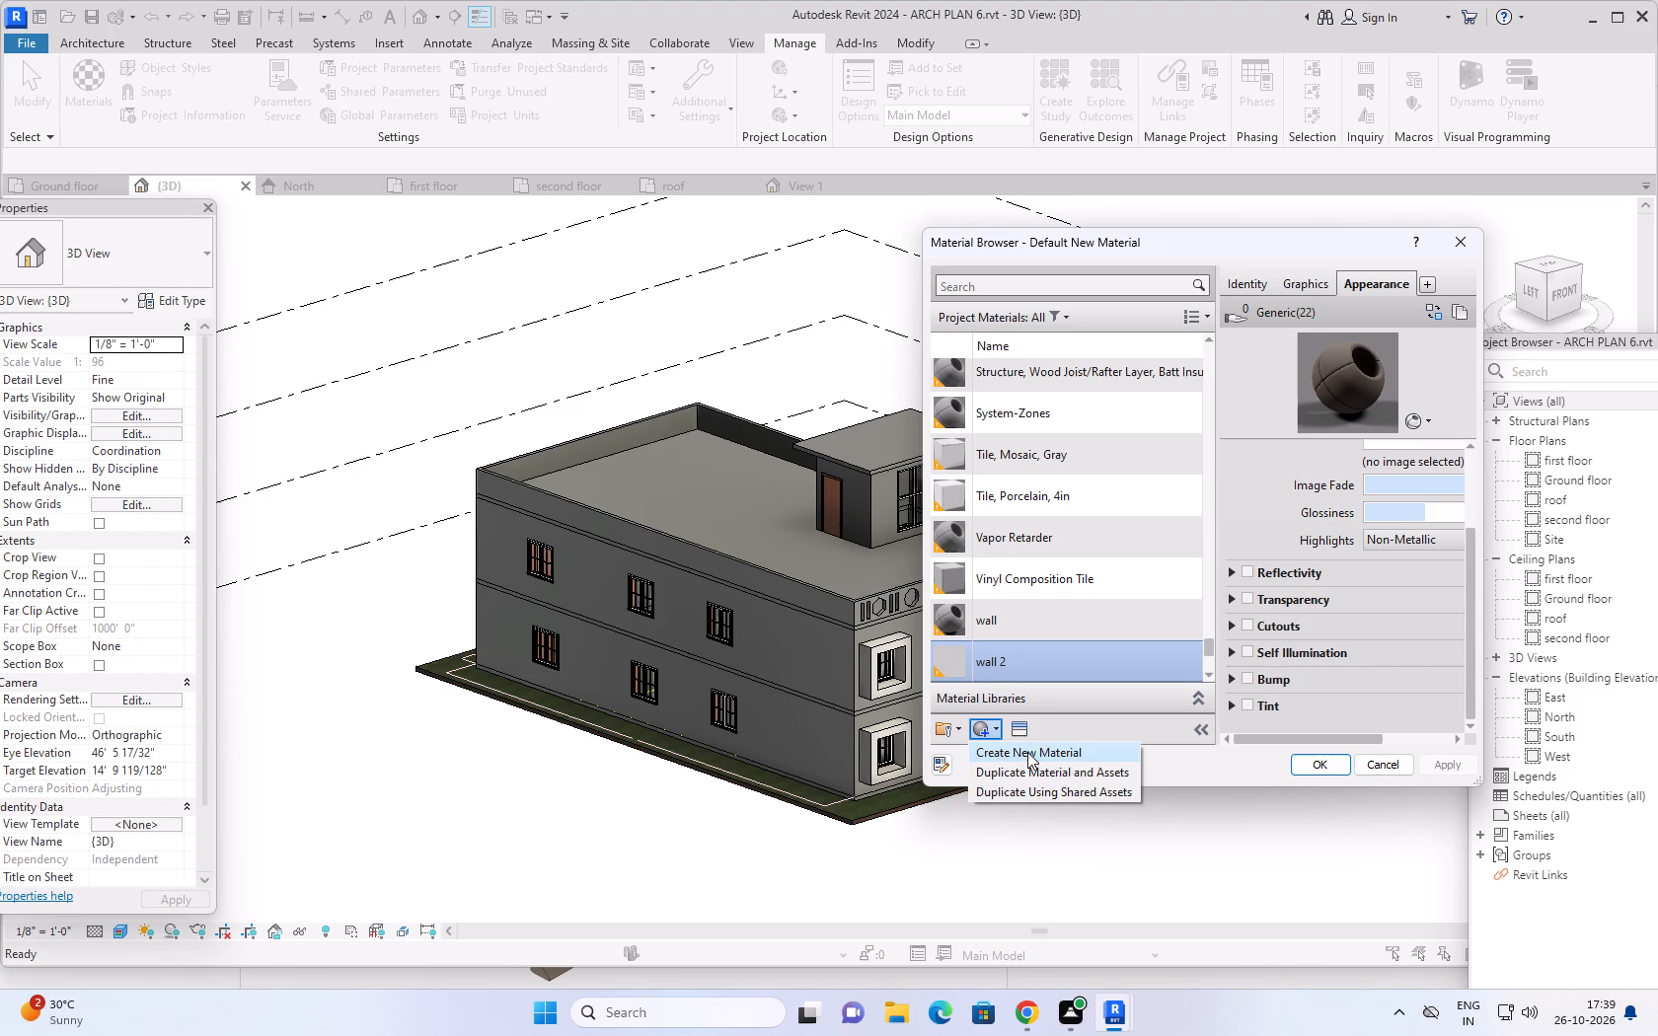
left_click(1027, 752)
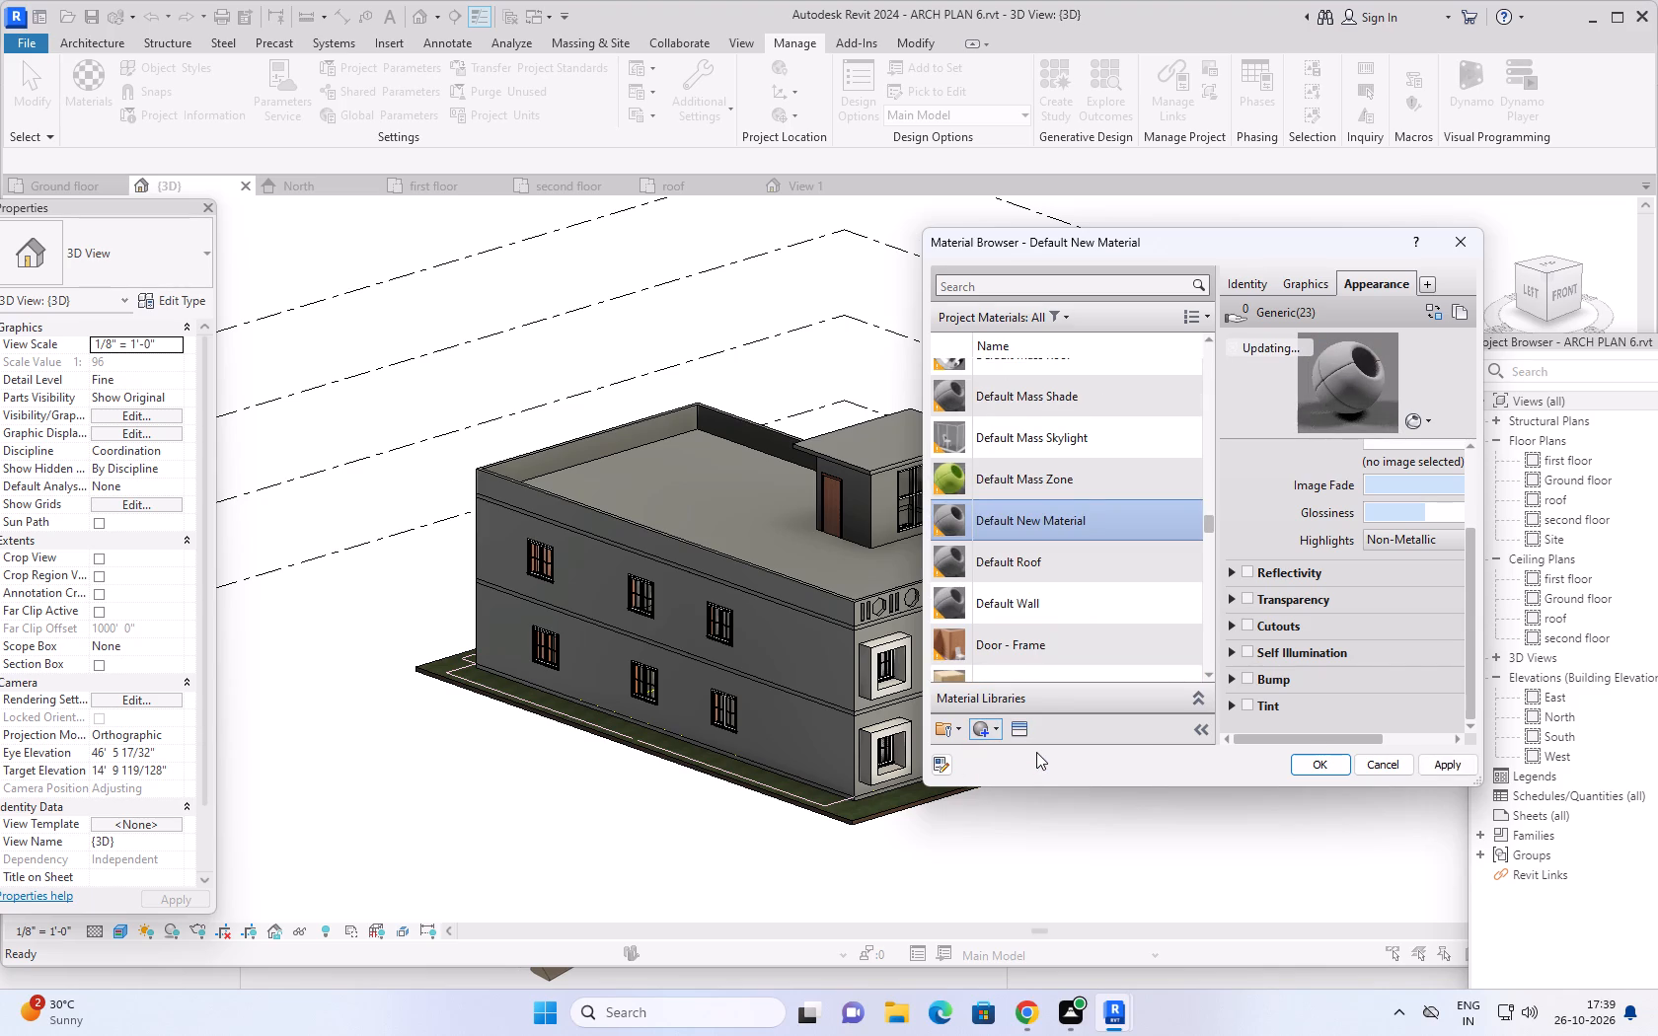
right_click(1089, 504)
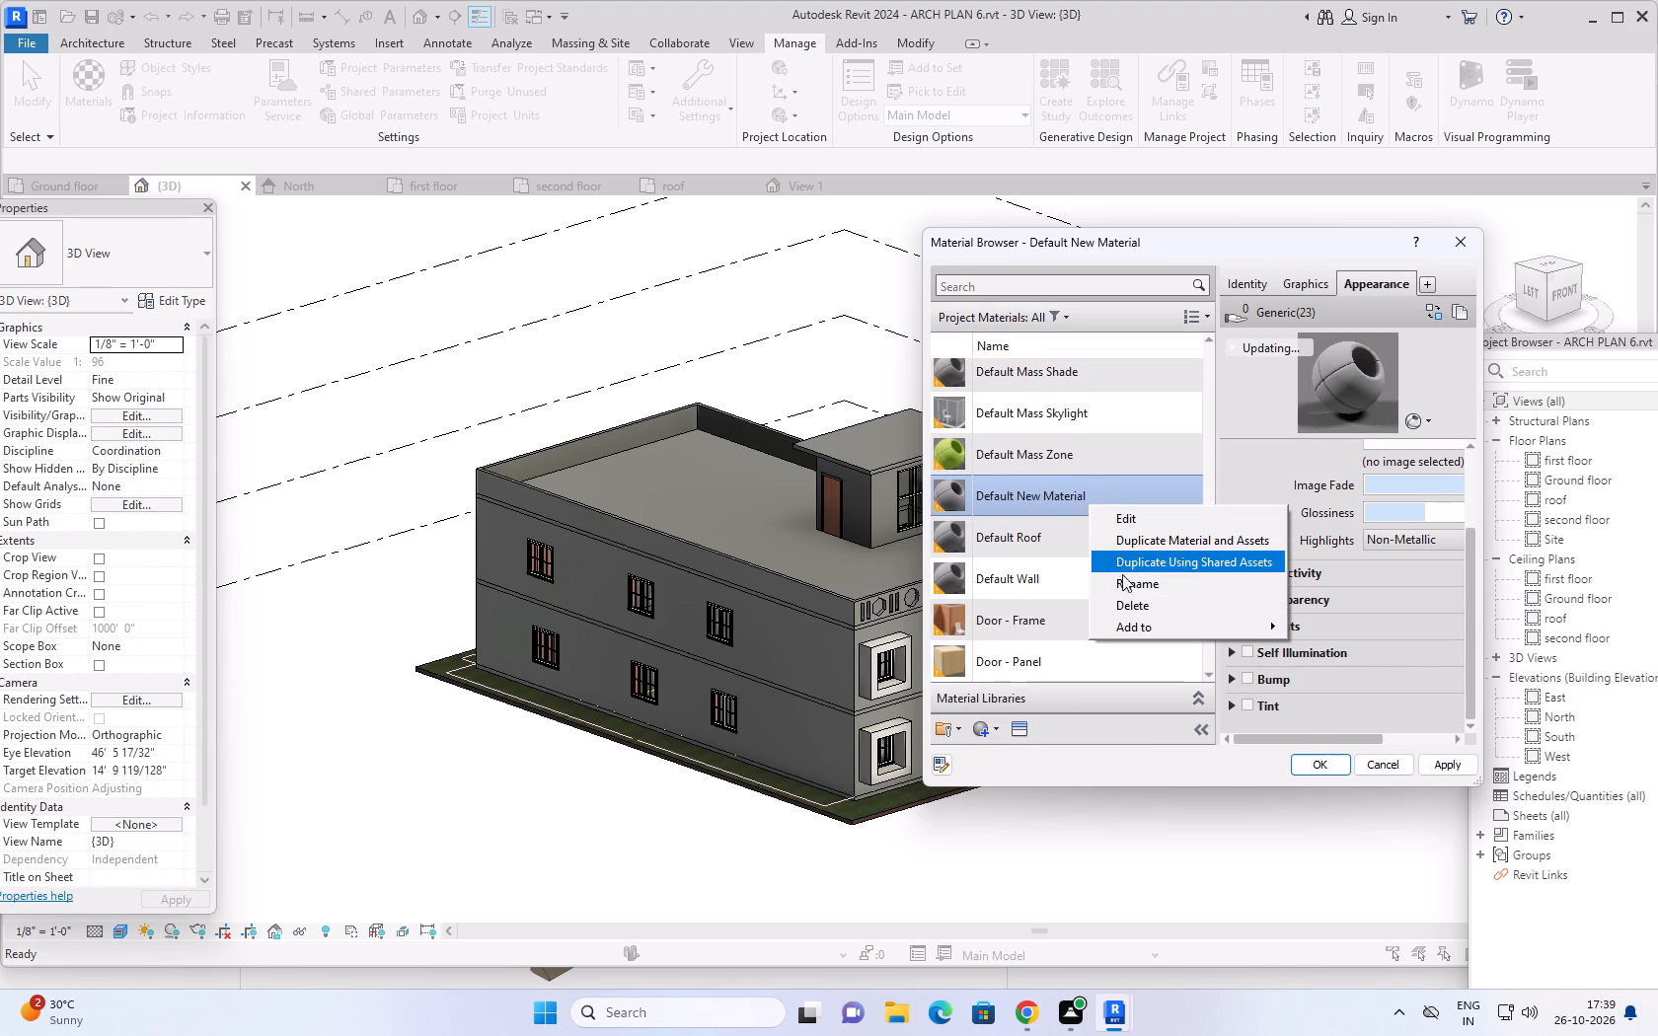
left_click(1124, 581)
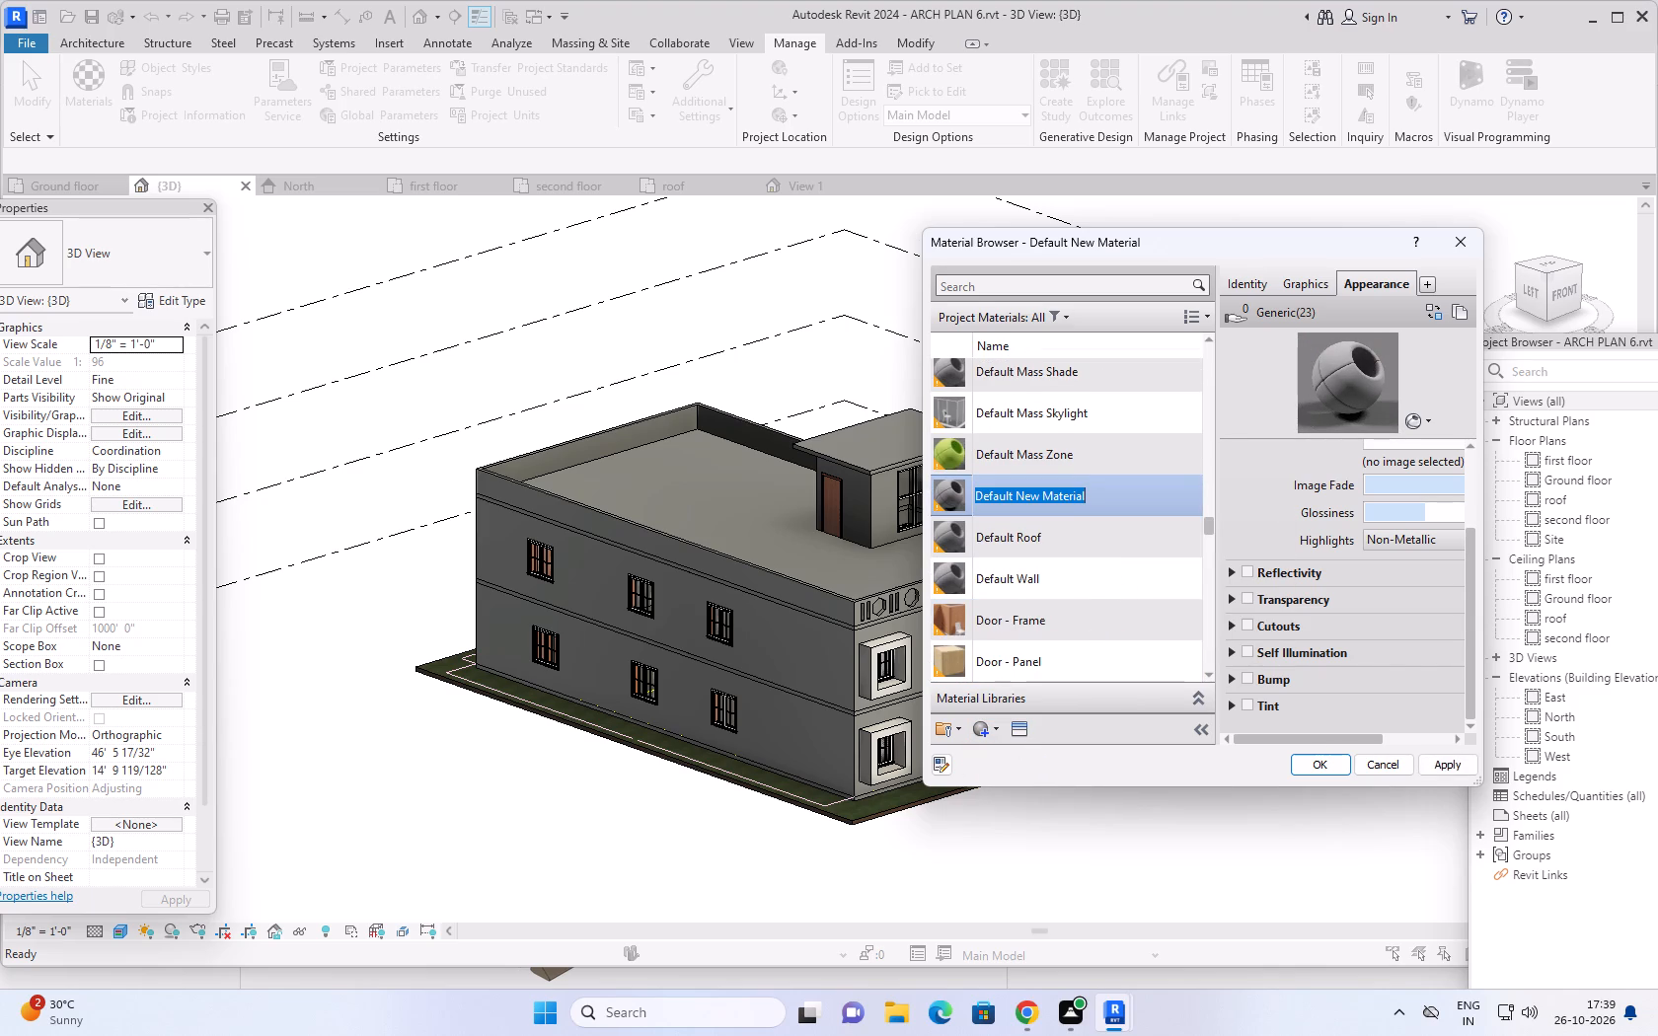
key("BackSpace")
type("wall 1")
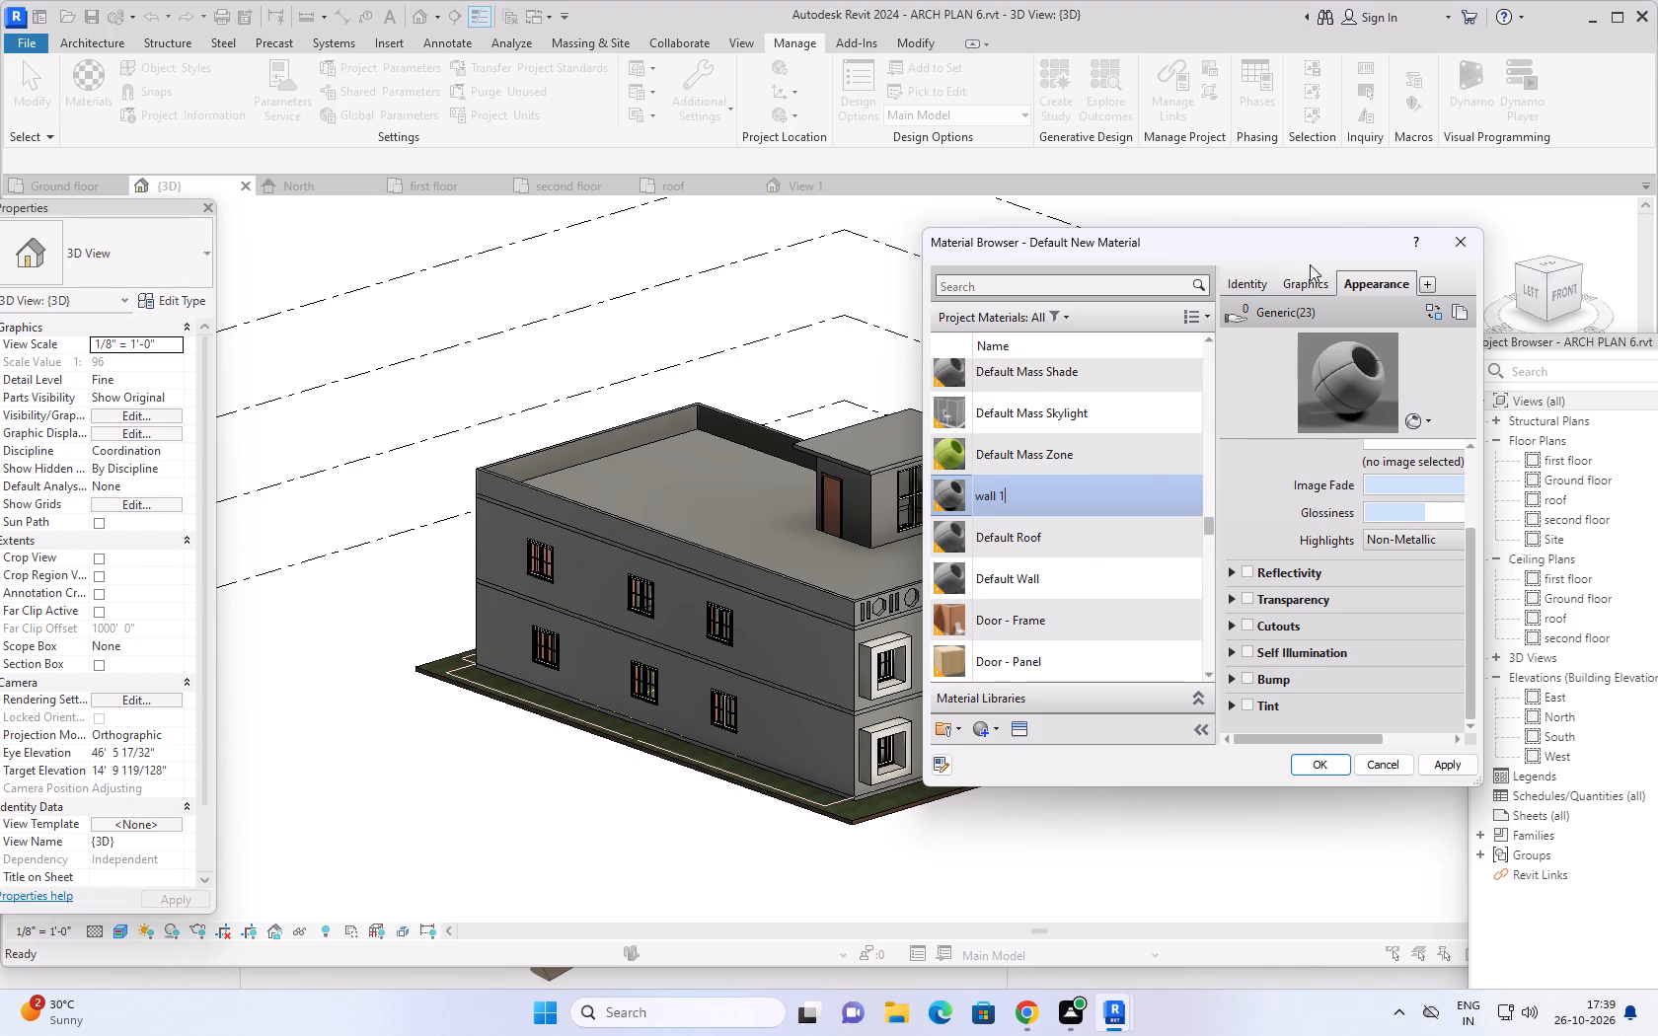
Make the wall 1 material's shading use its render appearance.
left_click(1310, 282)
left_click(1367, 338)
Set the wall 1 material's appearance colour to RGB 133, 142, 137, apply it and close the material editor.
left_click(1370, 281)
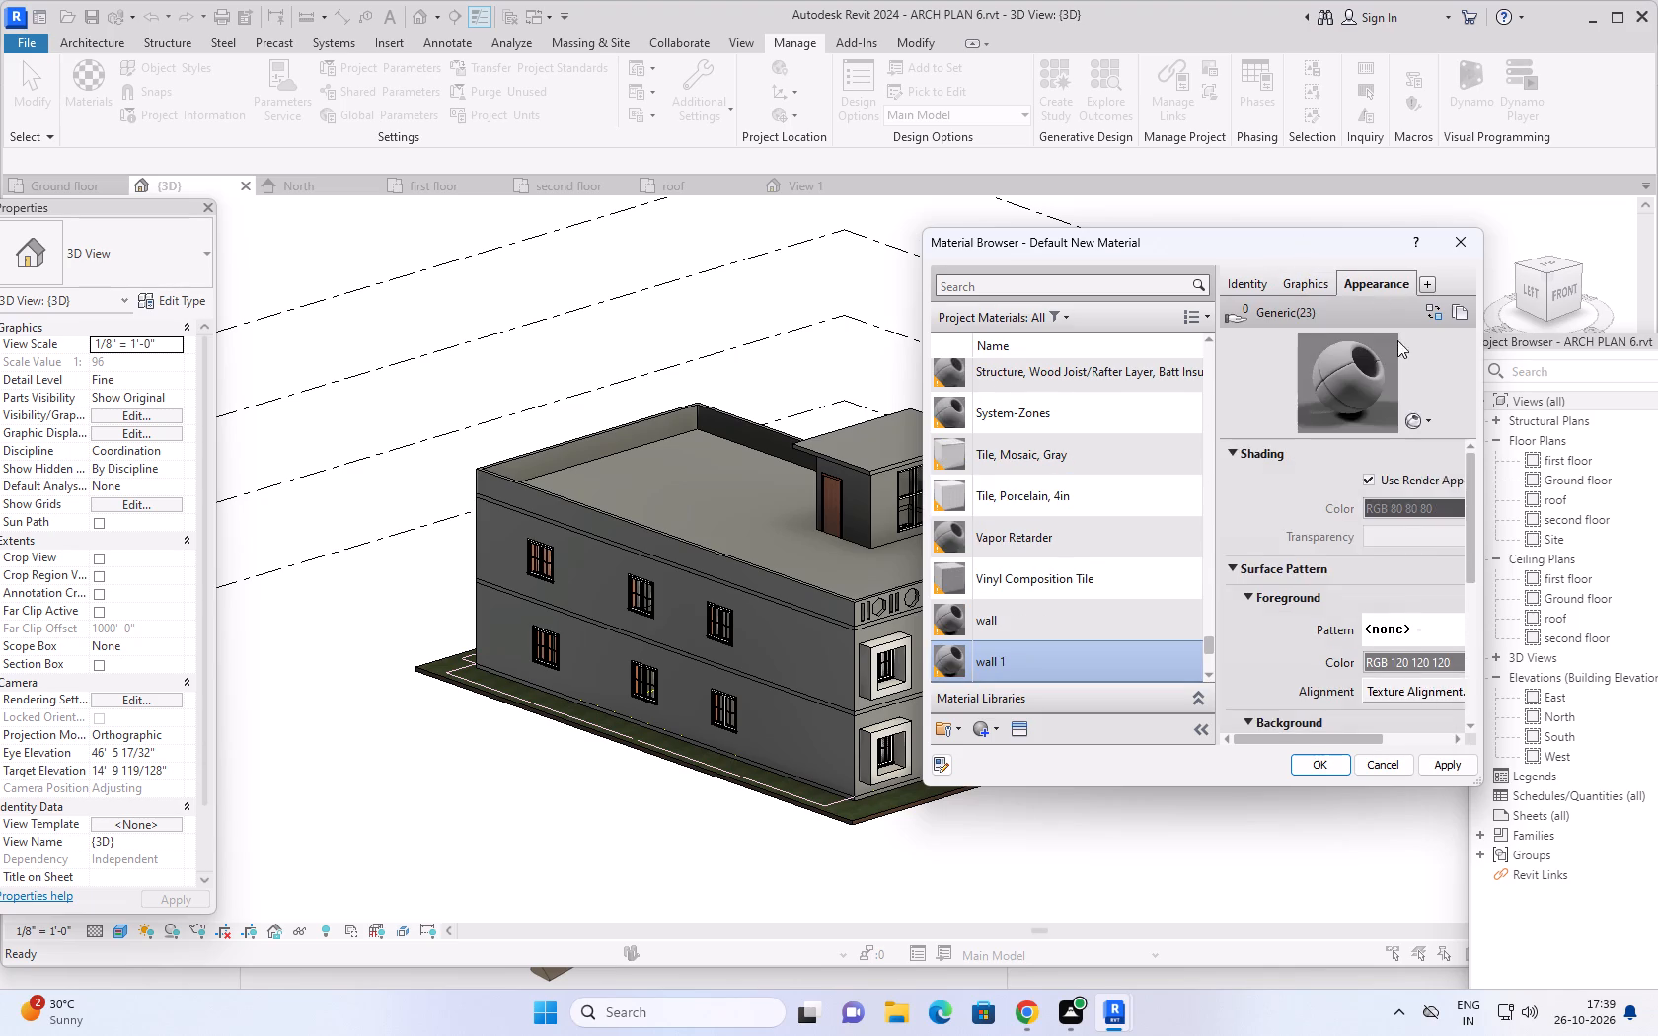
left_click(1414, 513)
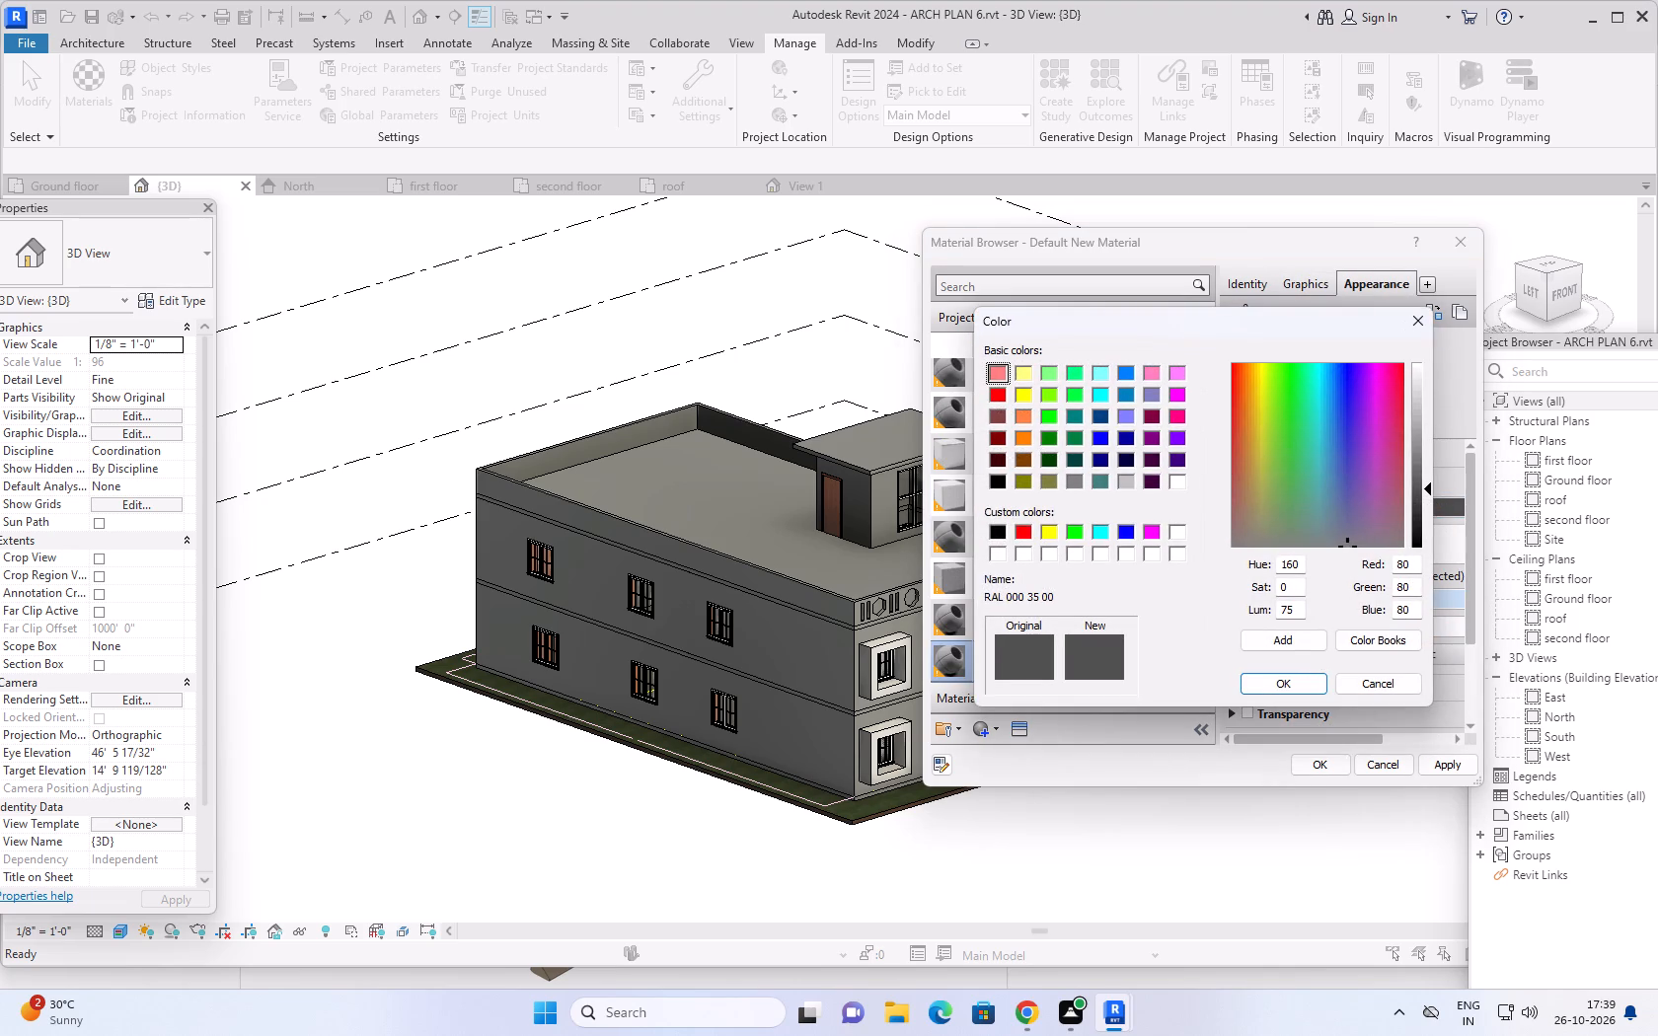
left_click_drag(1410, 561, 1380, 571)
type("133")
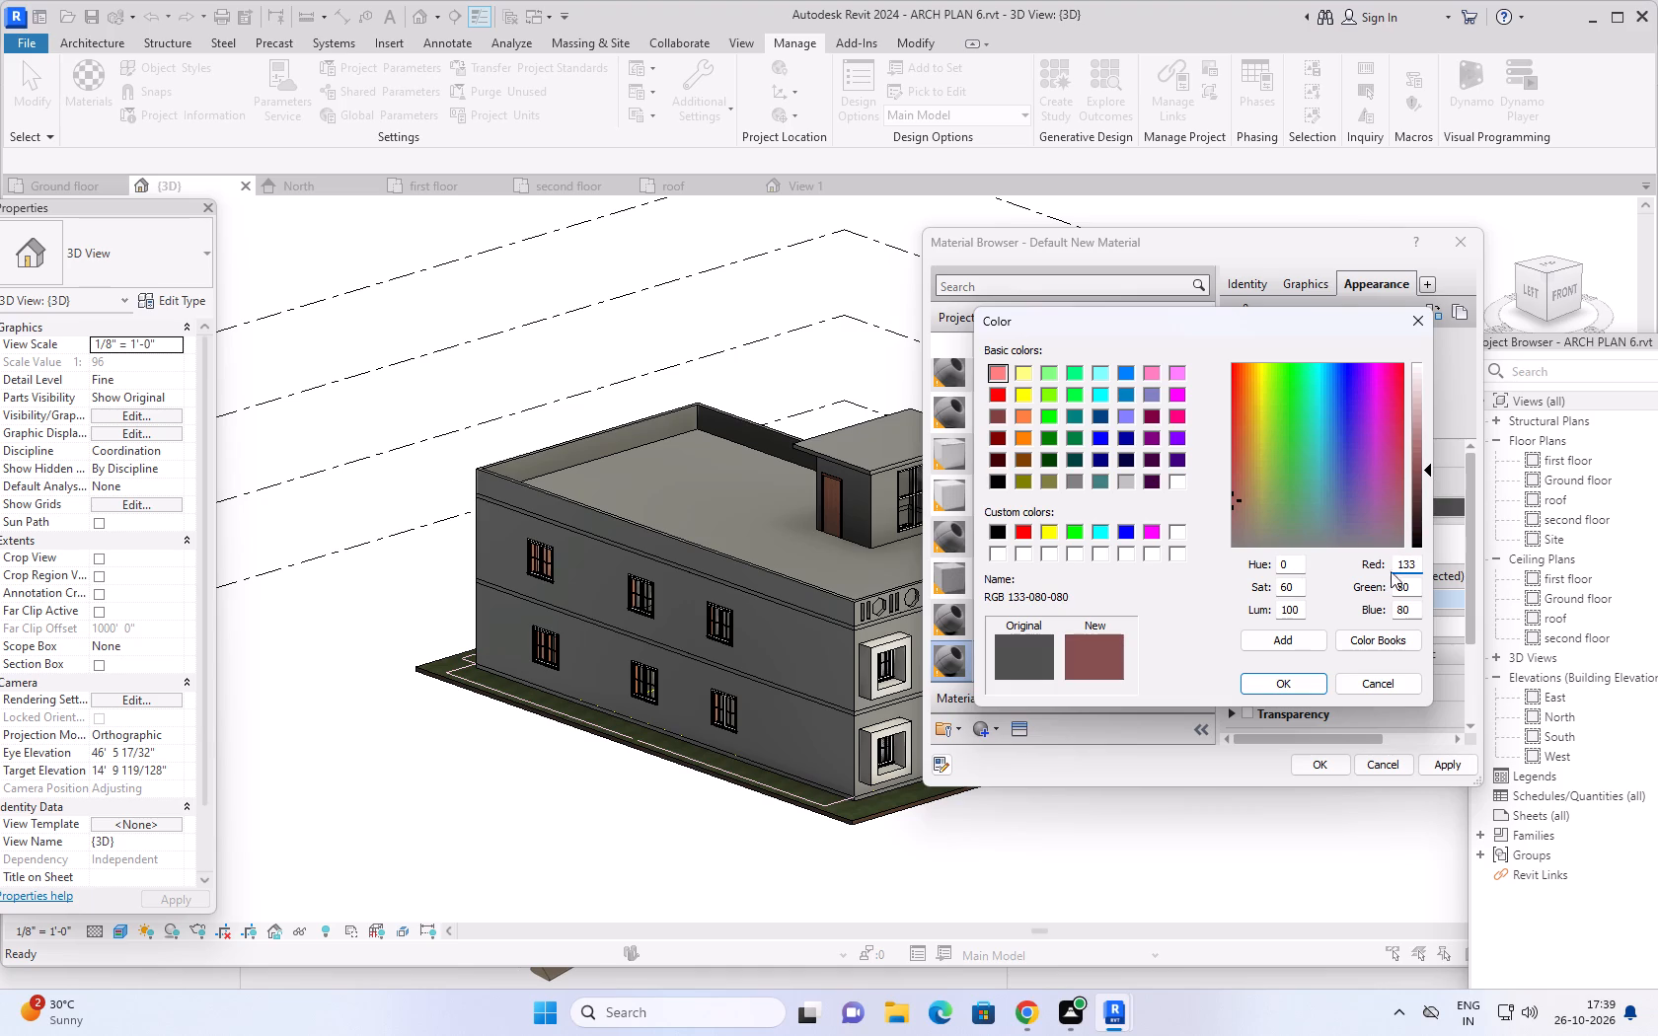
left_click_drag(1413, 593, 1389, 592)
type("142")
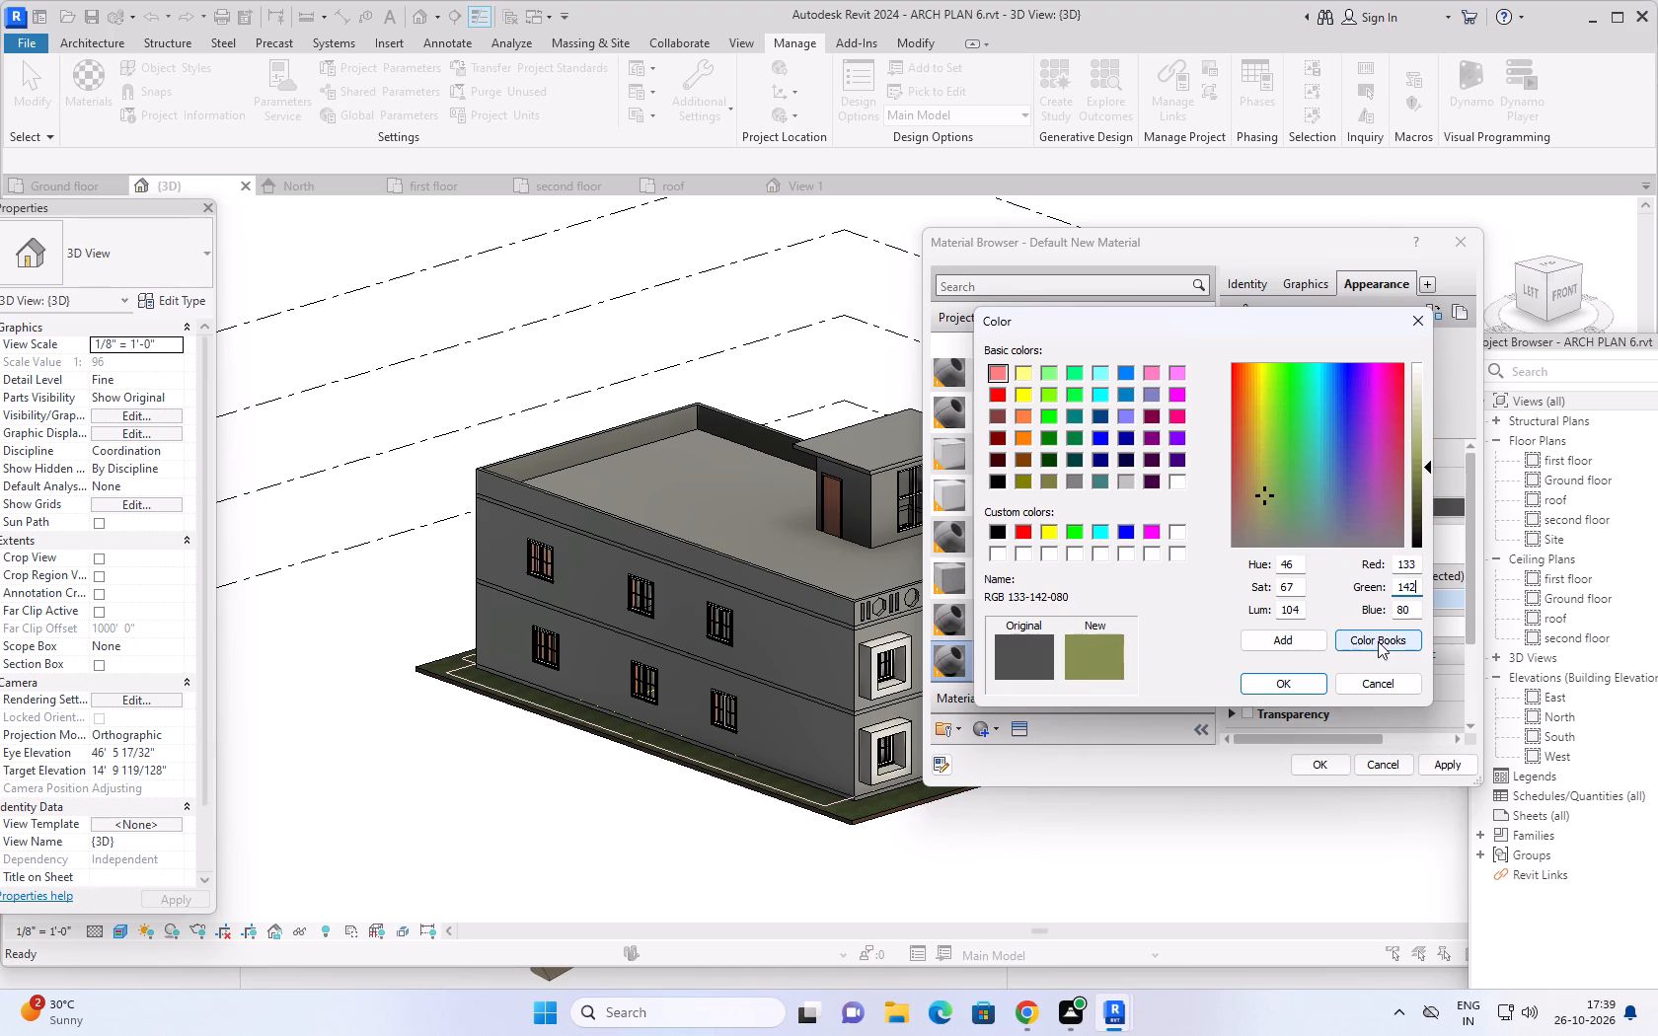
left_click_drag(1414, 610, 1394, 612)
type("137")
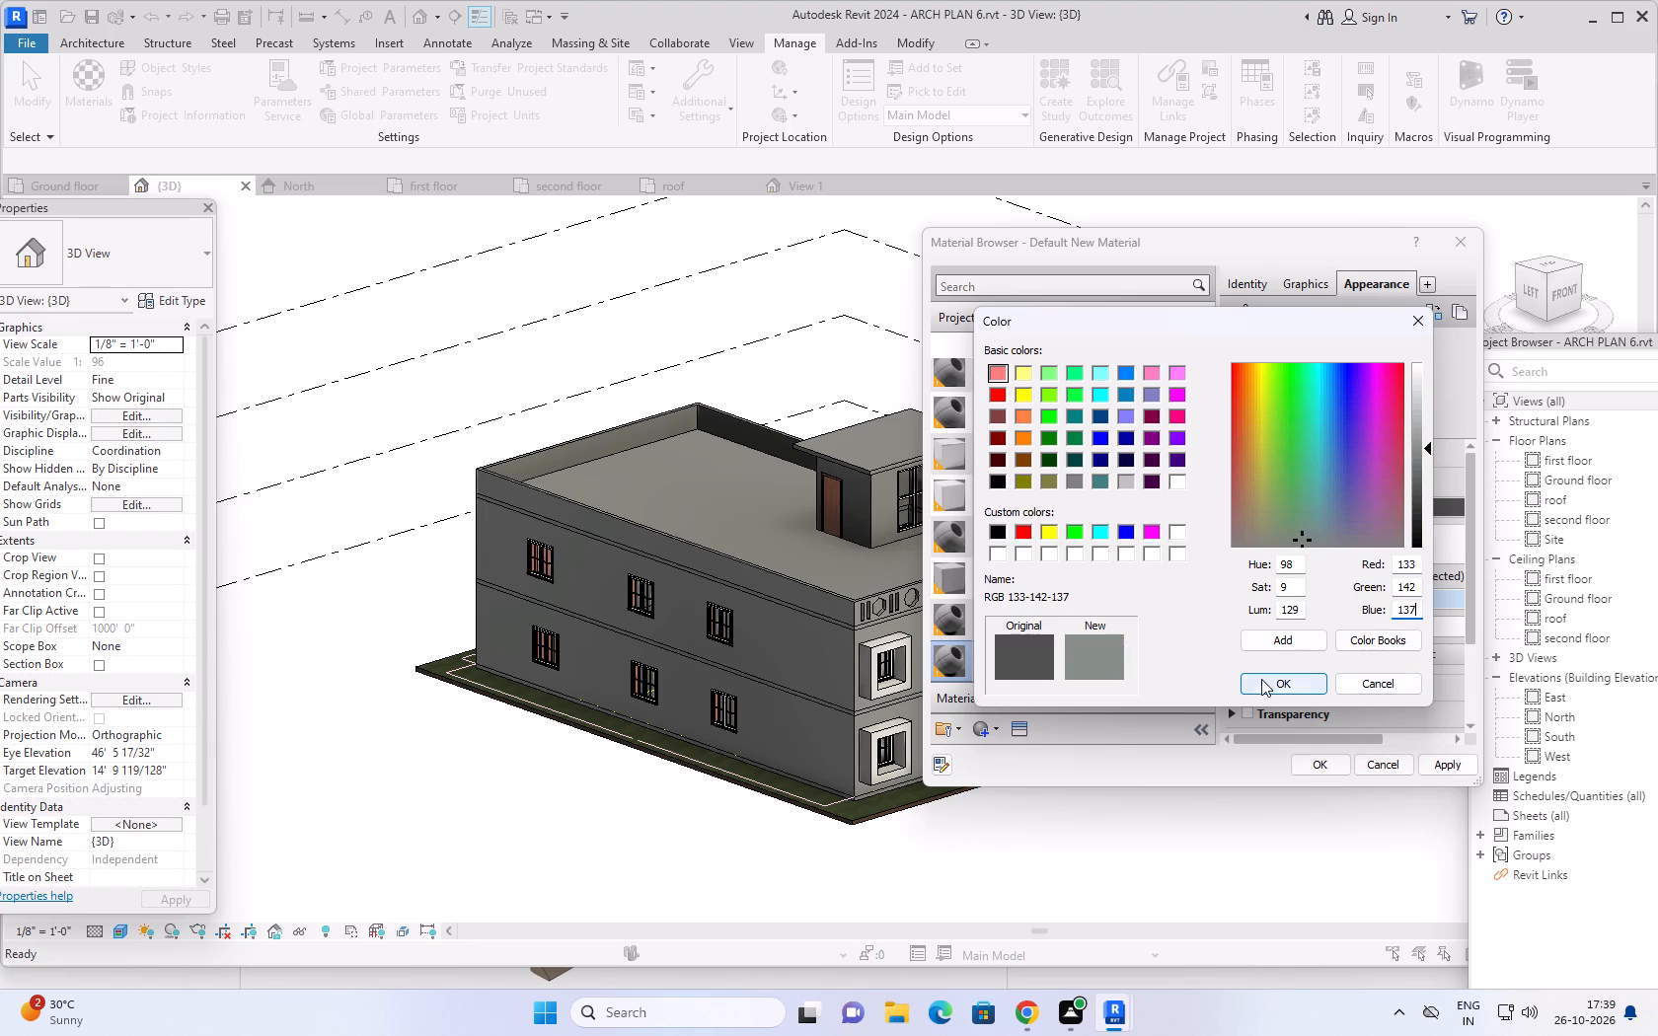
left_click(1264, 678)
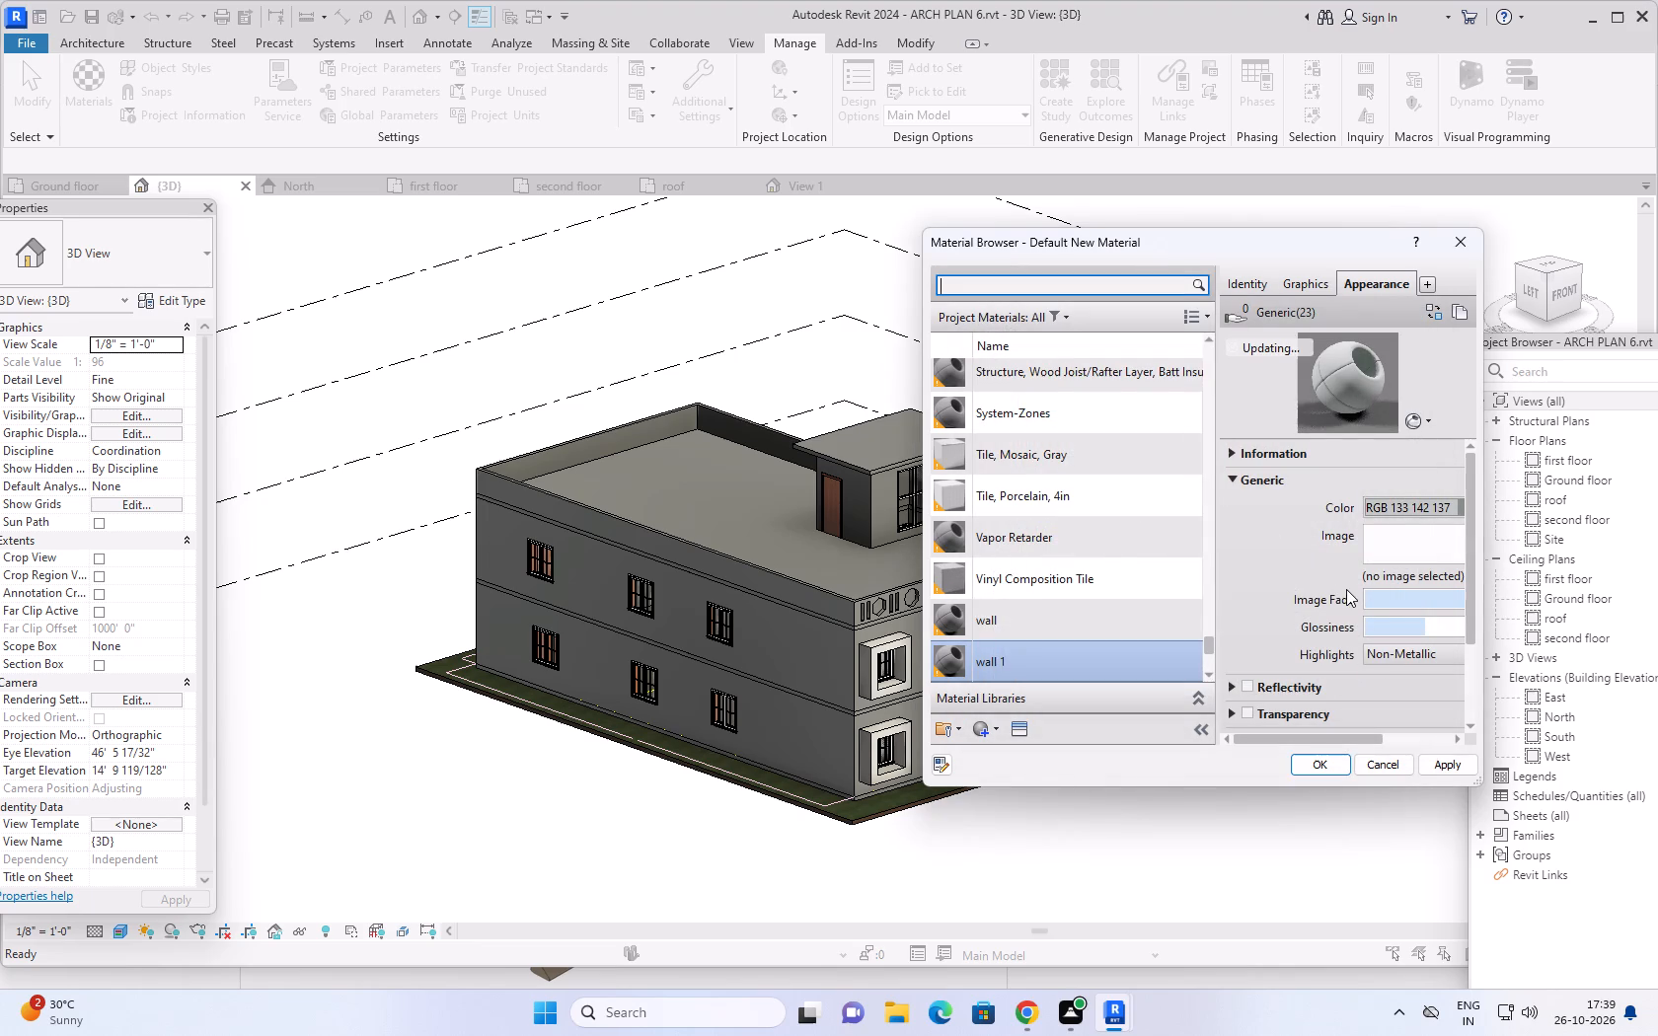
left_click(1458, 768)
left_click(1326, 764)
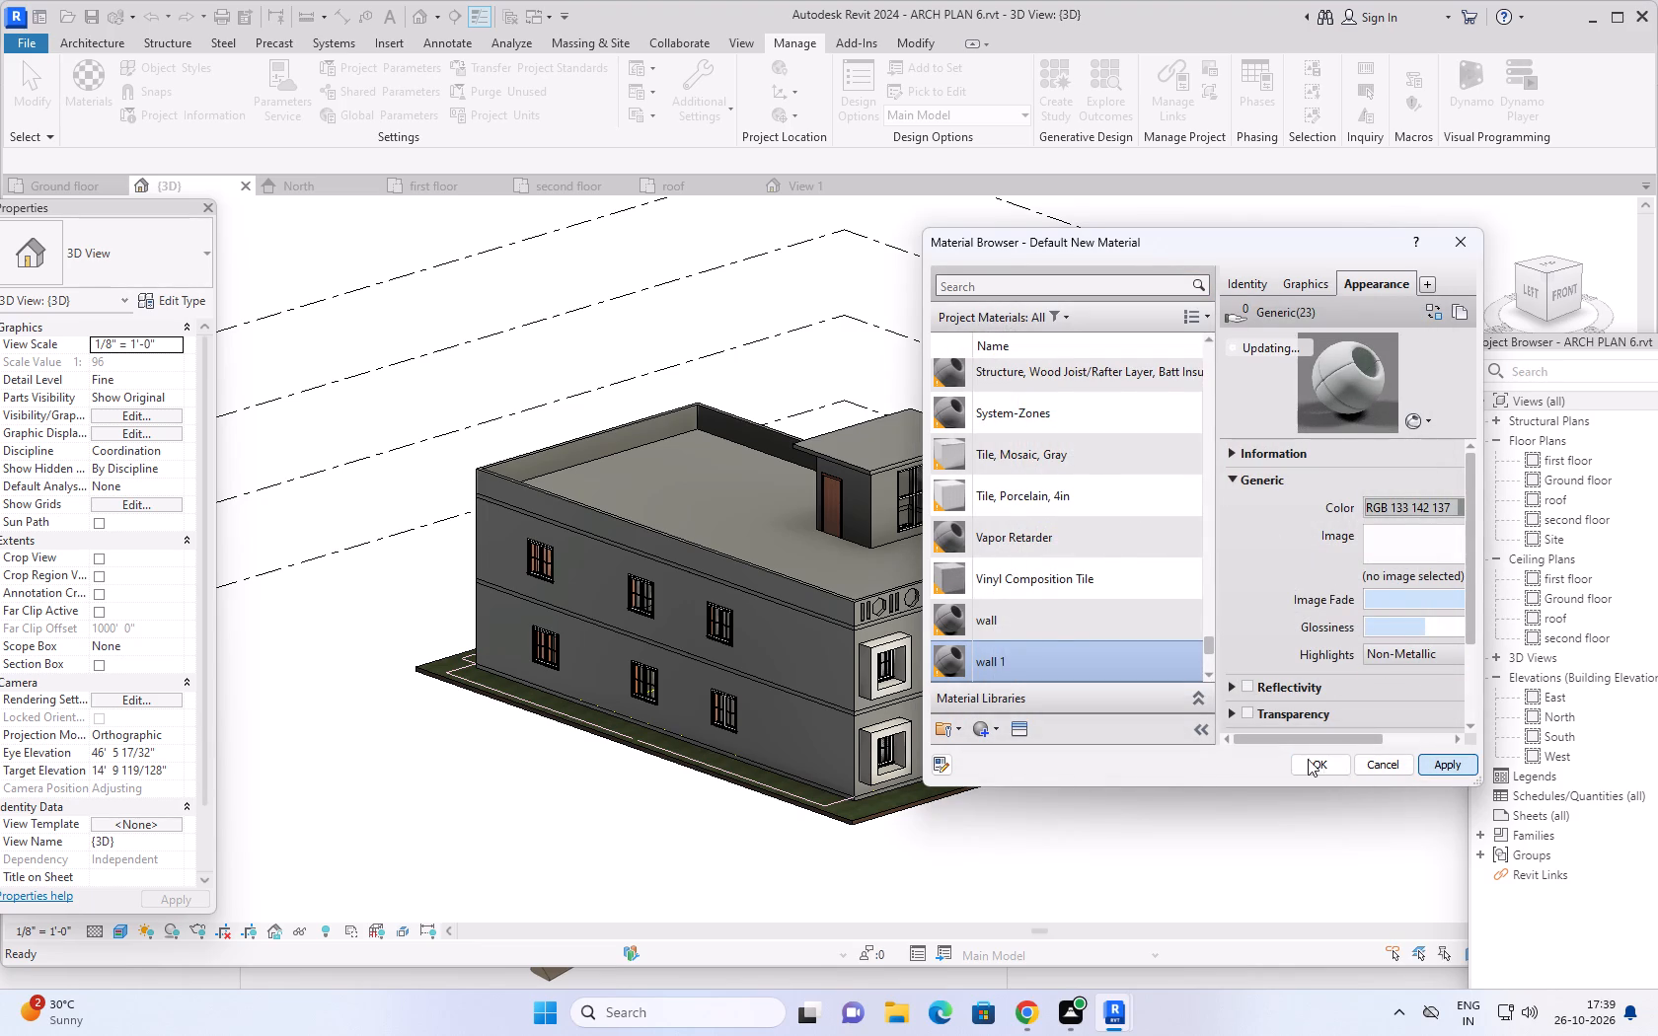
Assign the wall material to the structure layer of the 9" basic wall type and apply the type change.
middle_click_drag(1106, 515, 1159, 482)
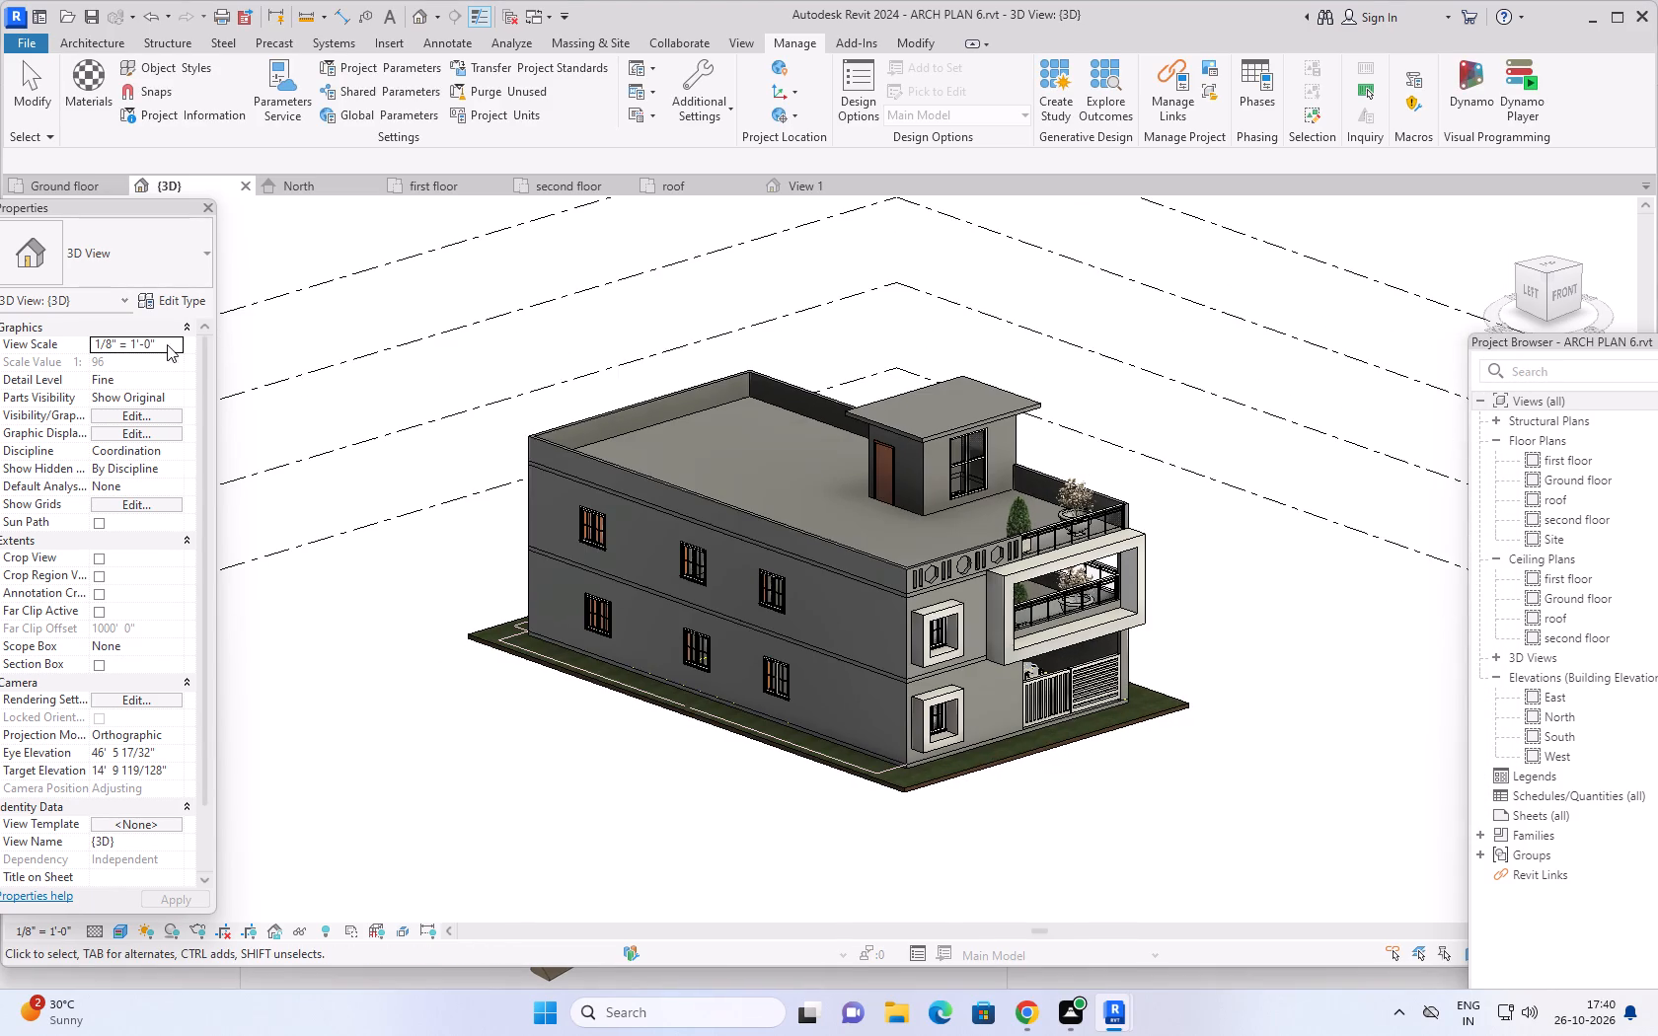
scroll(138, 337, "up", 1)
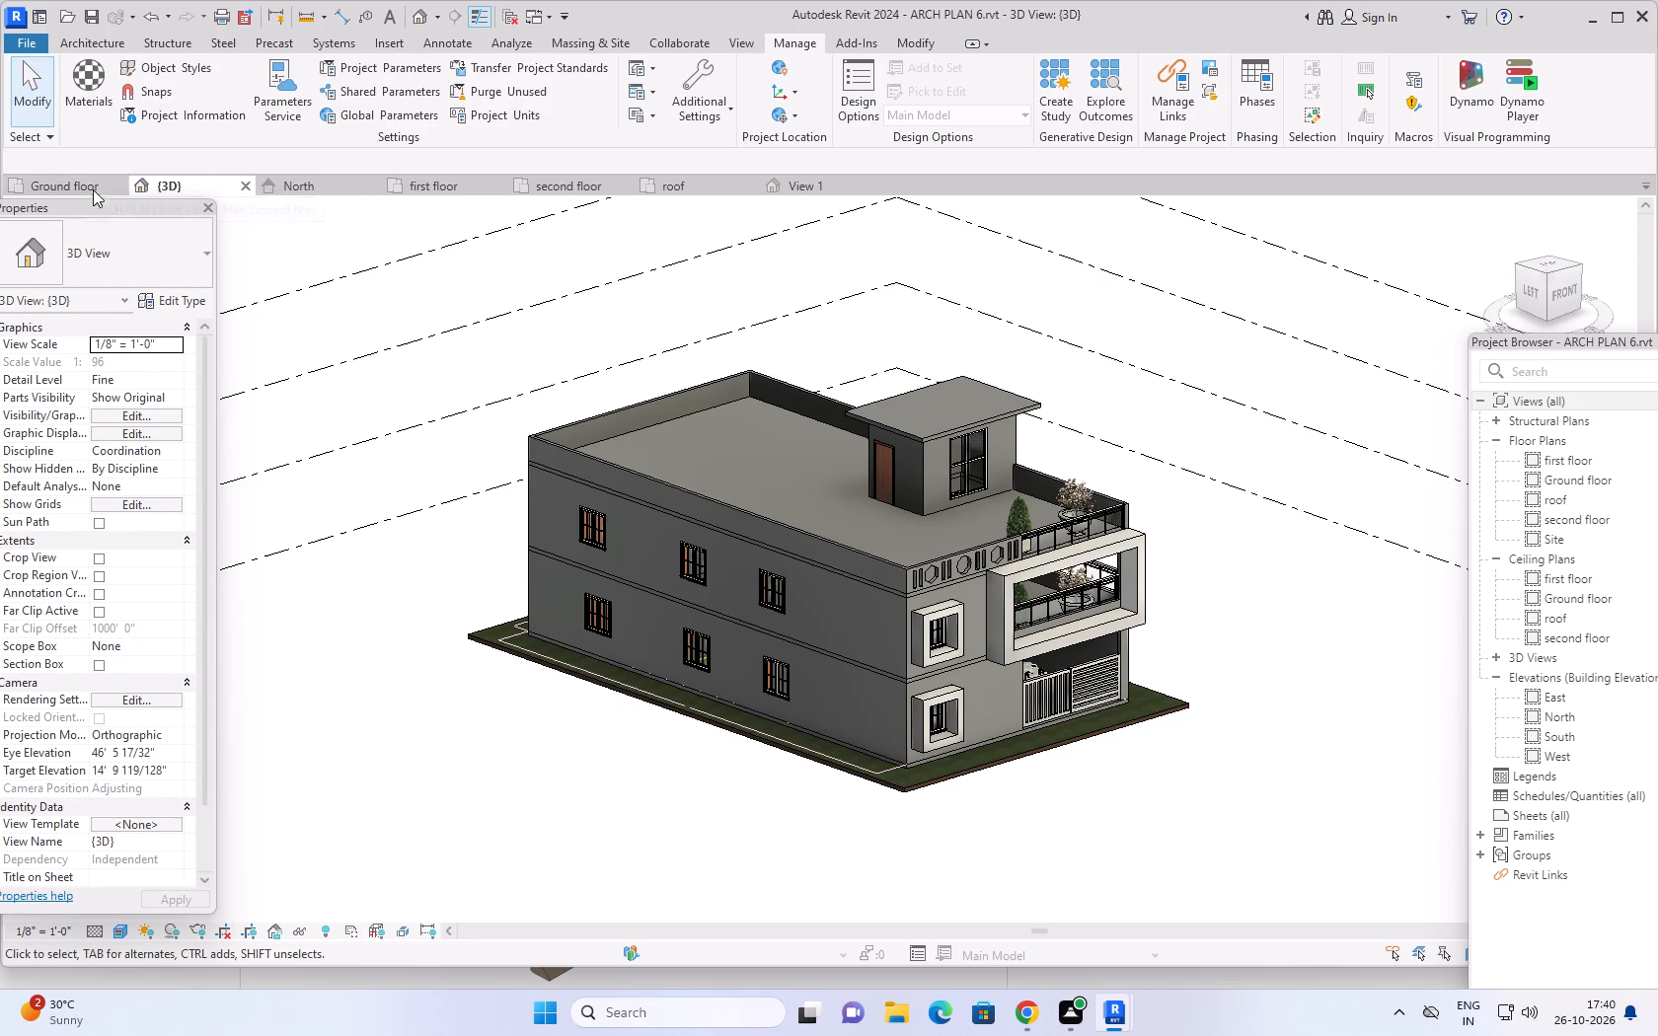
left_click(89, 41)
left_click(84, 73)
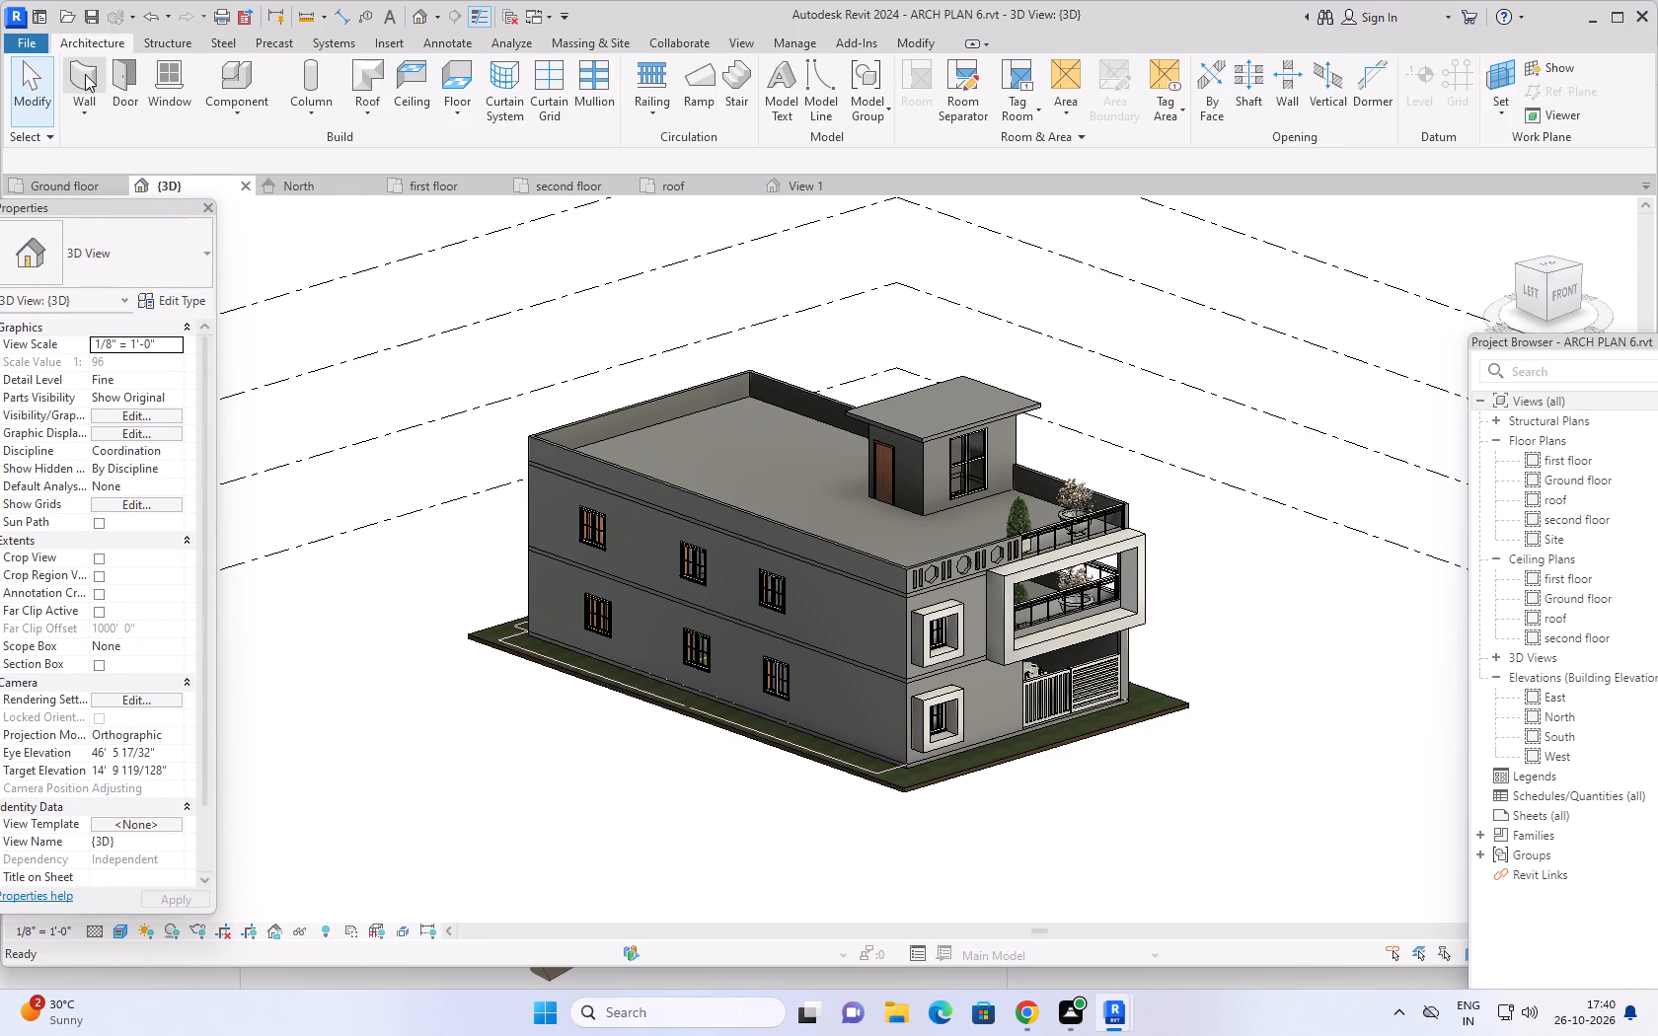
left_click(171, 257)
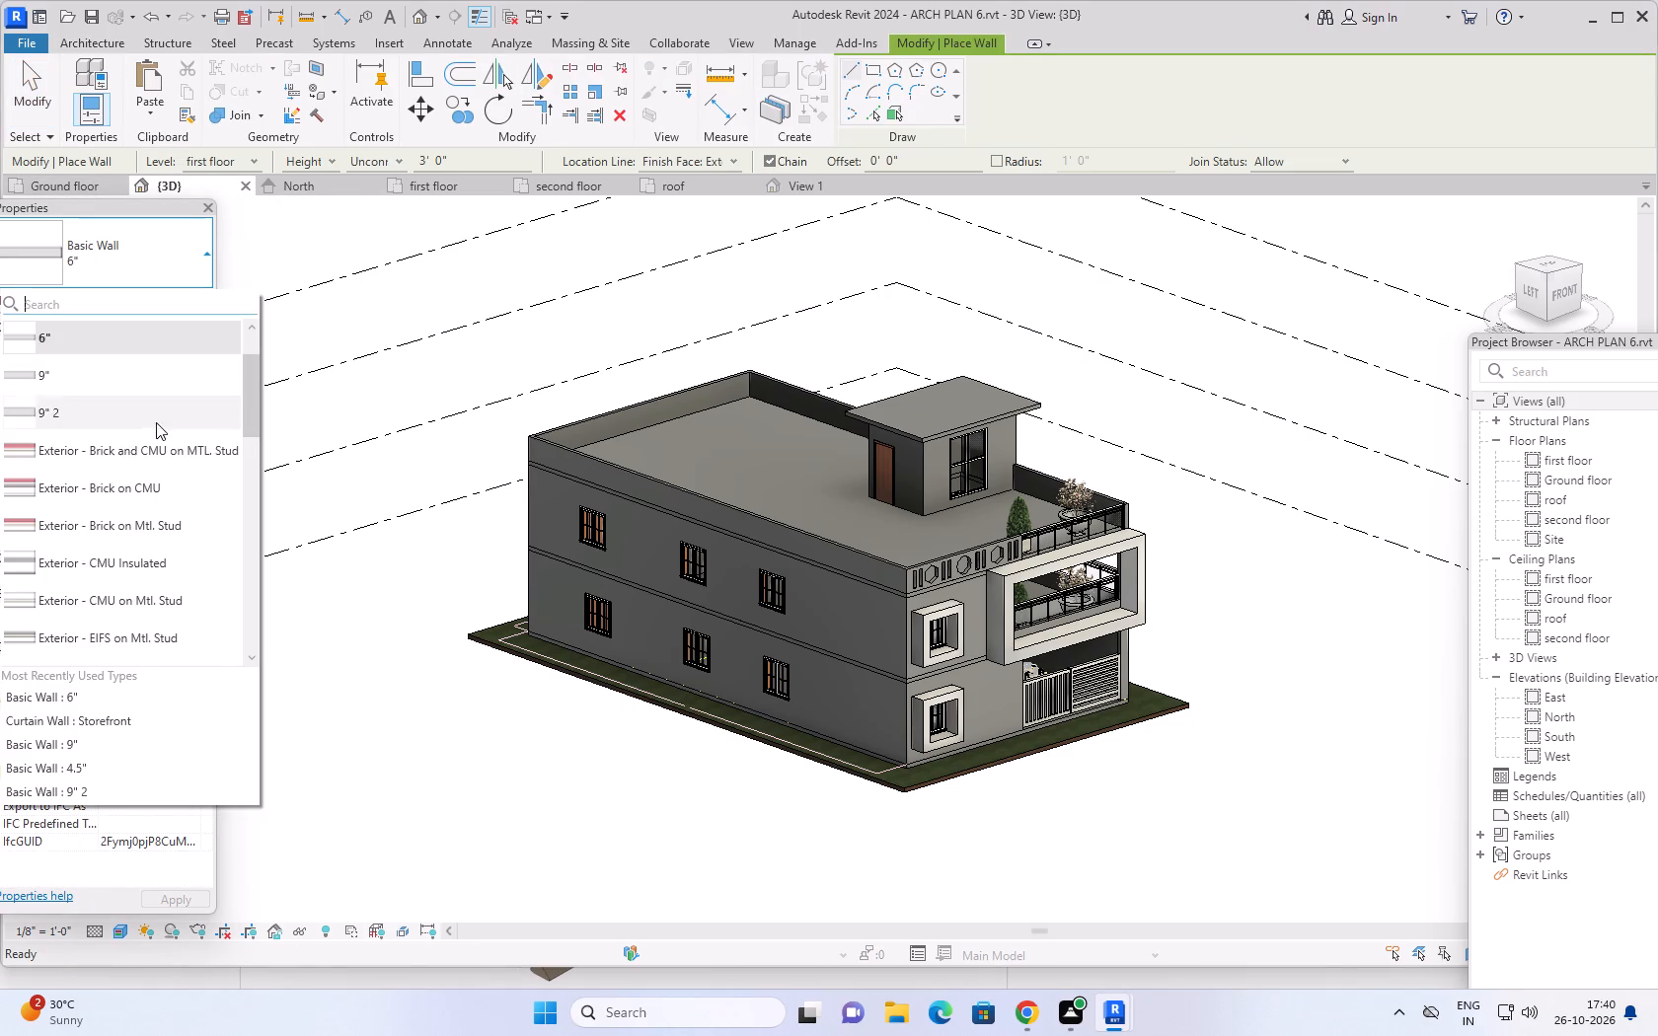
left_click(115, 371)
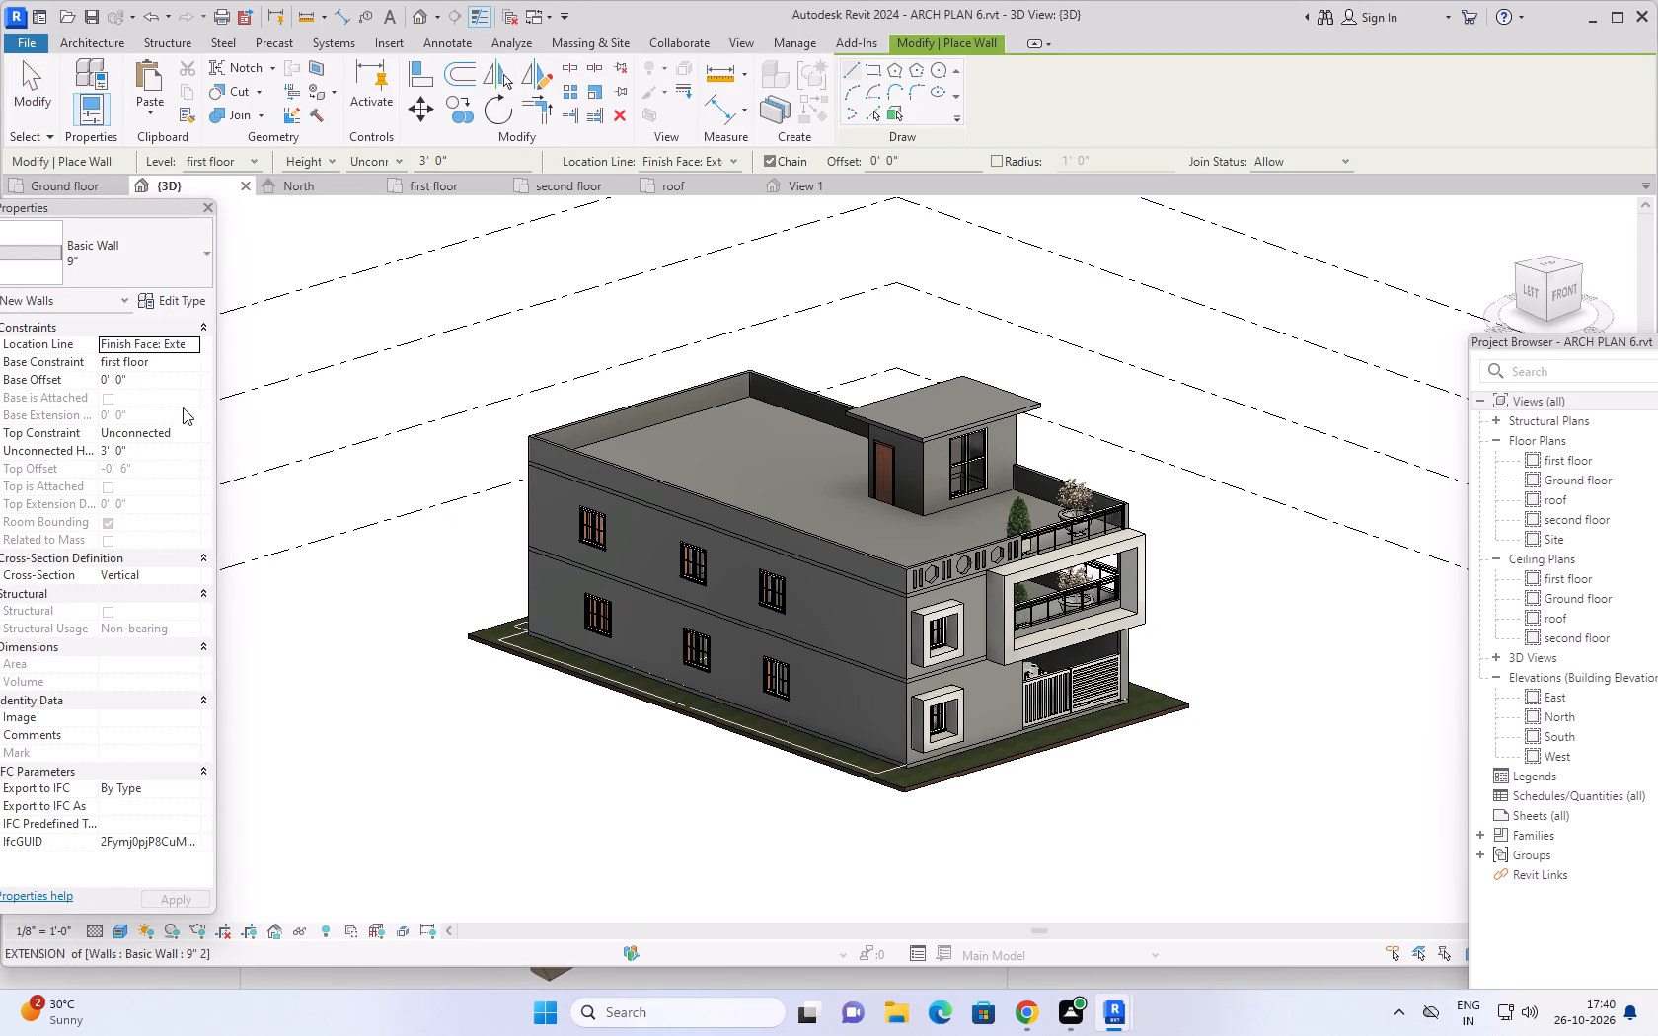
left_click(165, 298)
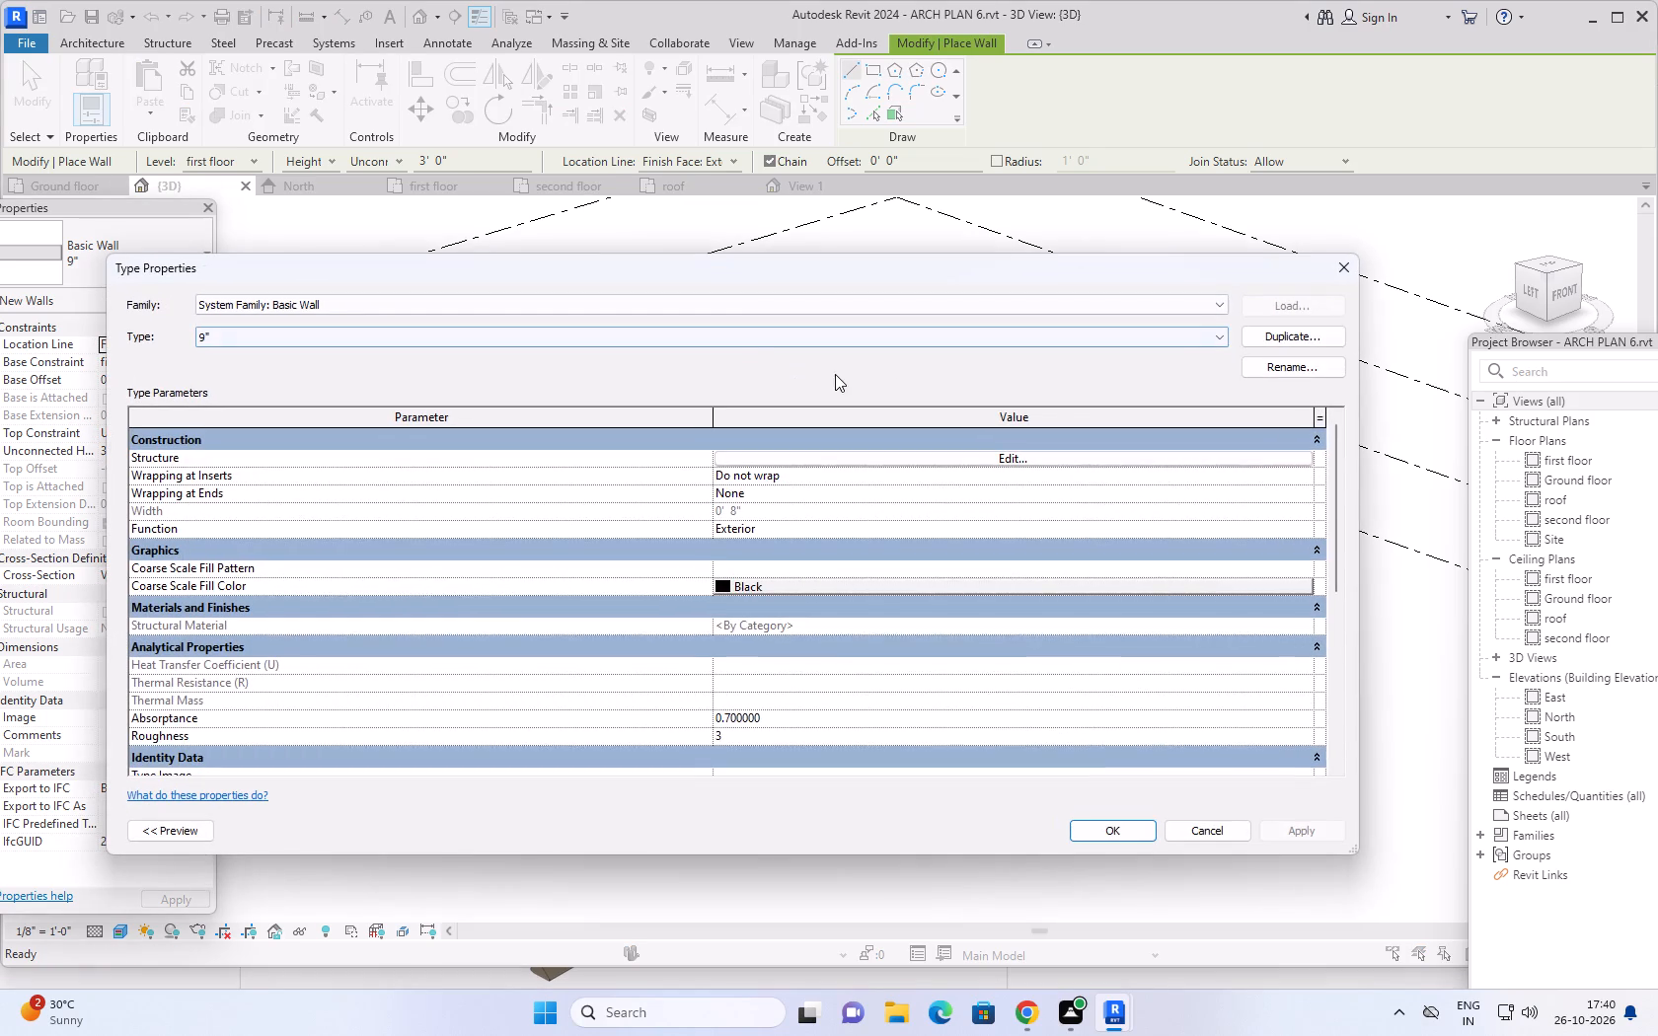
left_click(1027, 455)
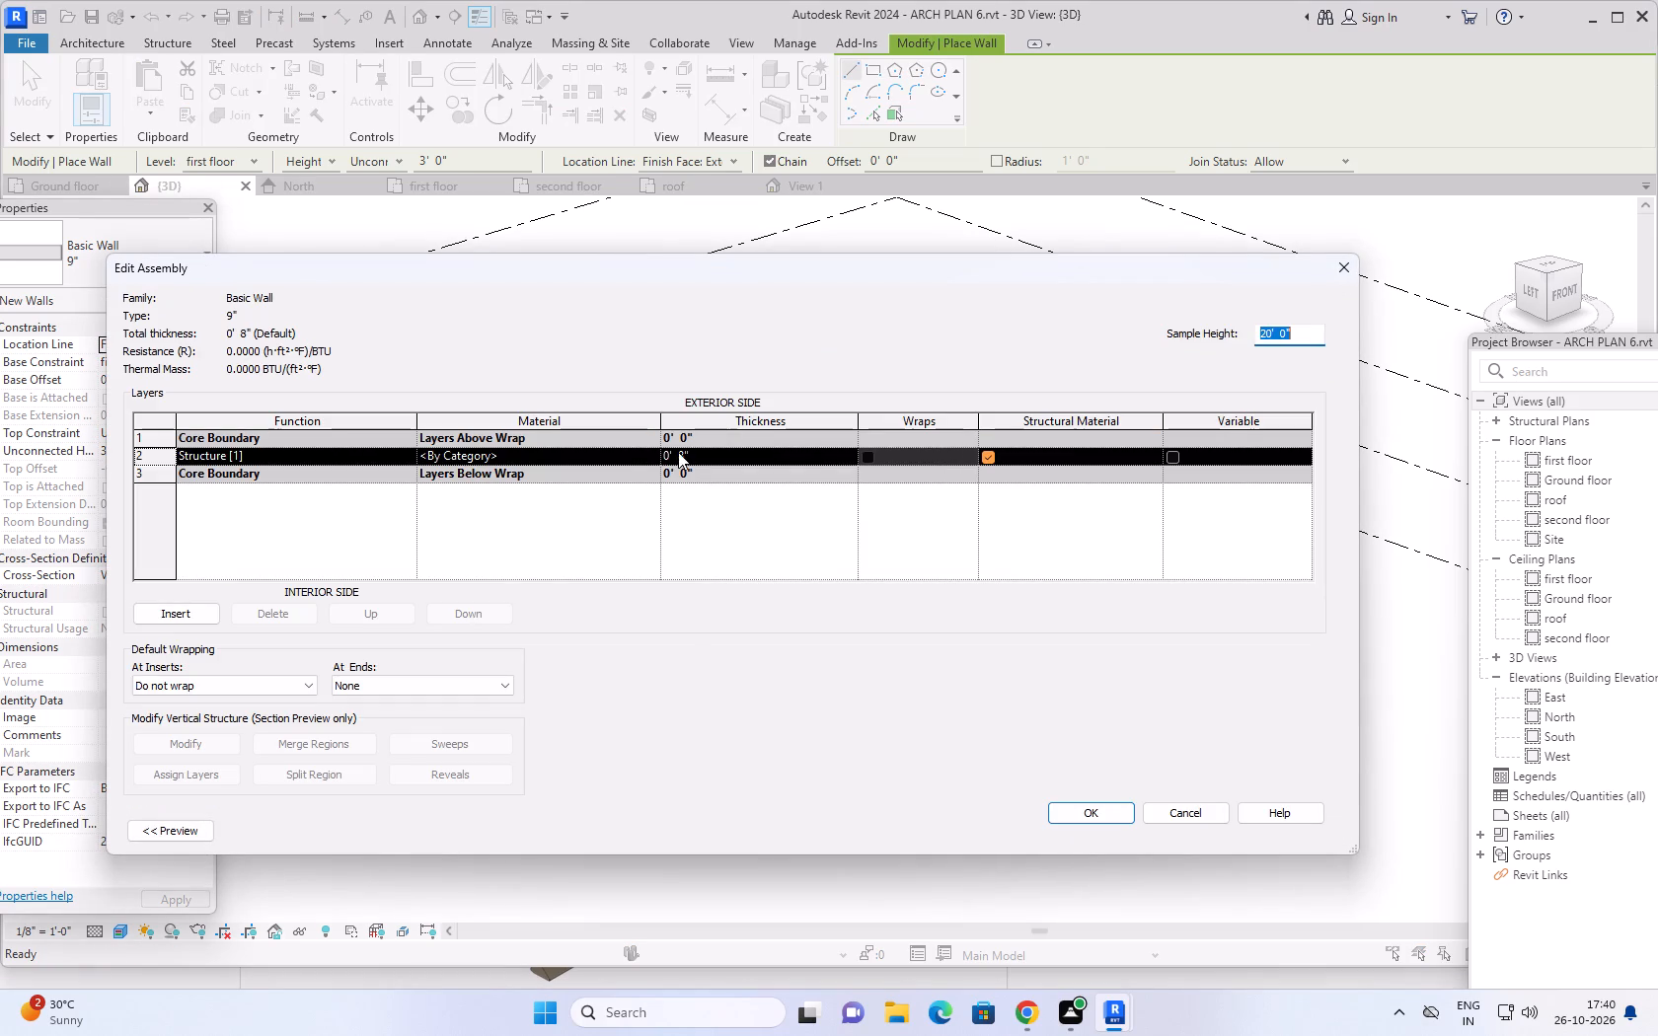
left_click(612, 457)
left_click(650, 451)
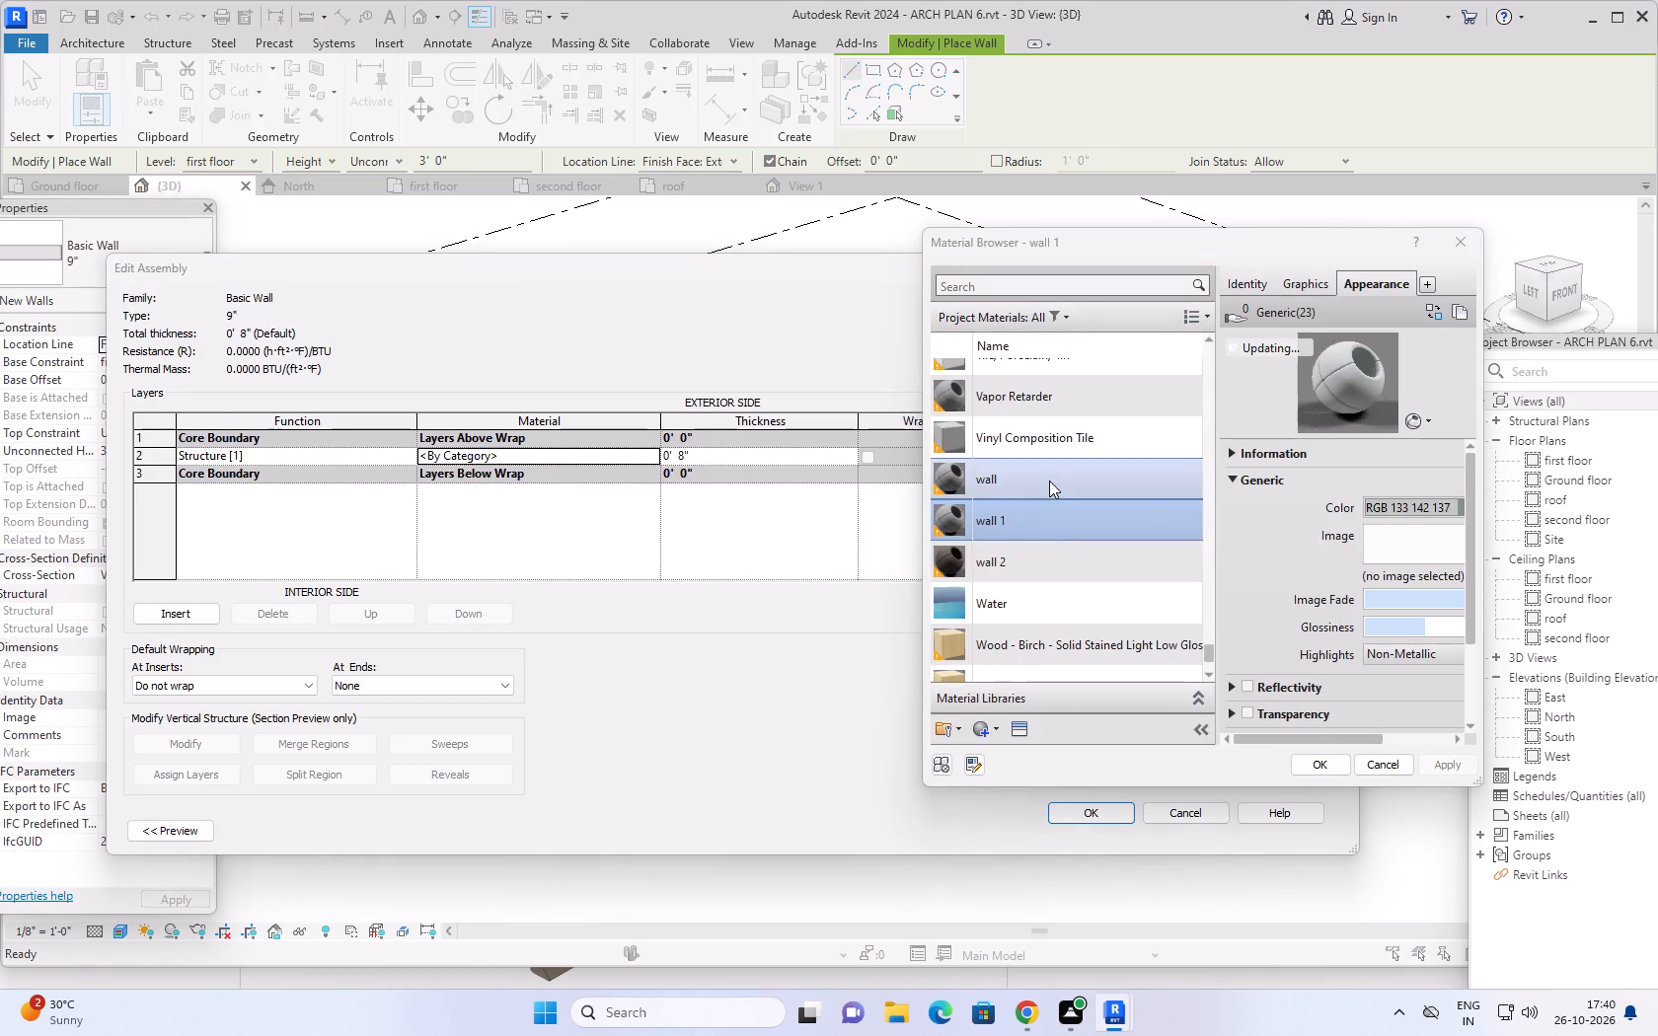
left_click(1049, 481)
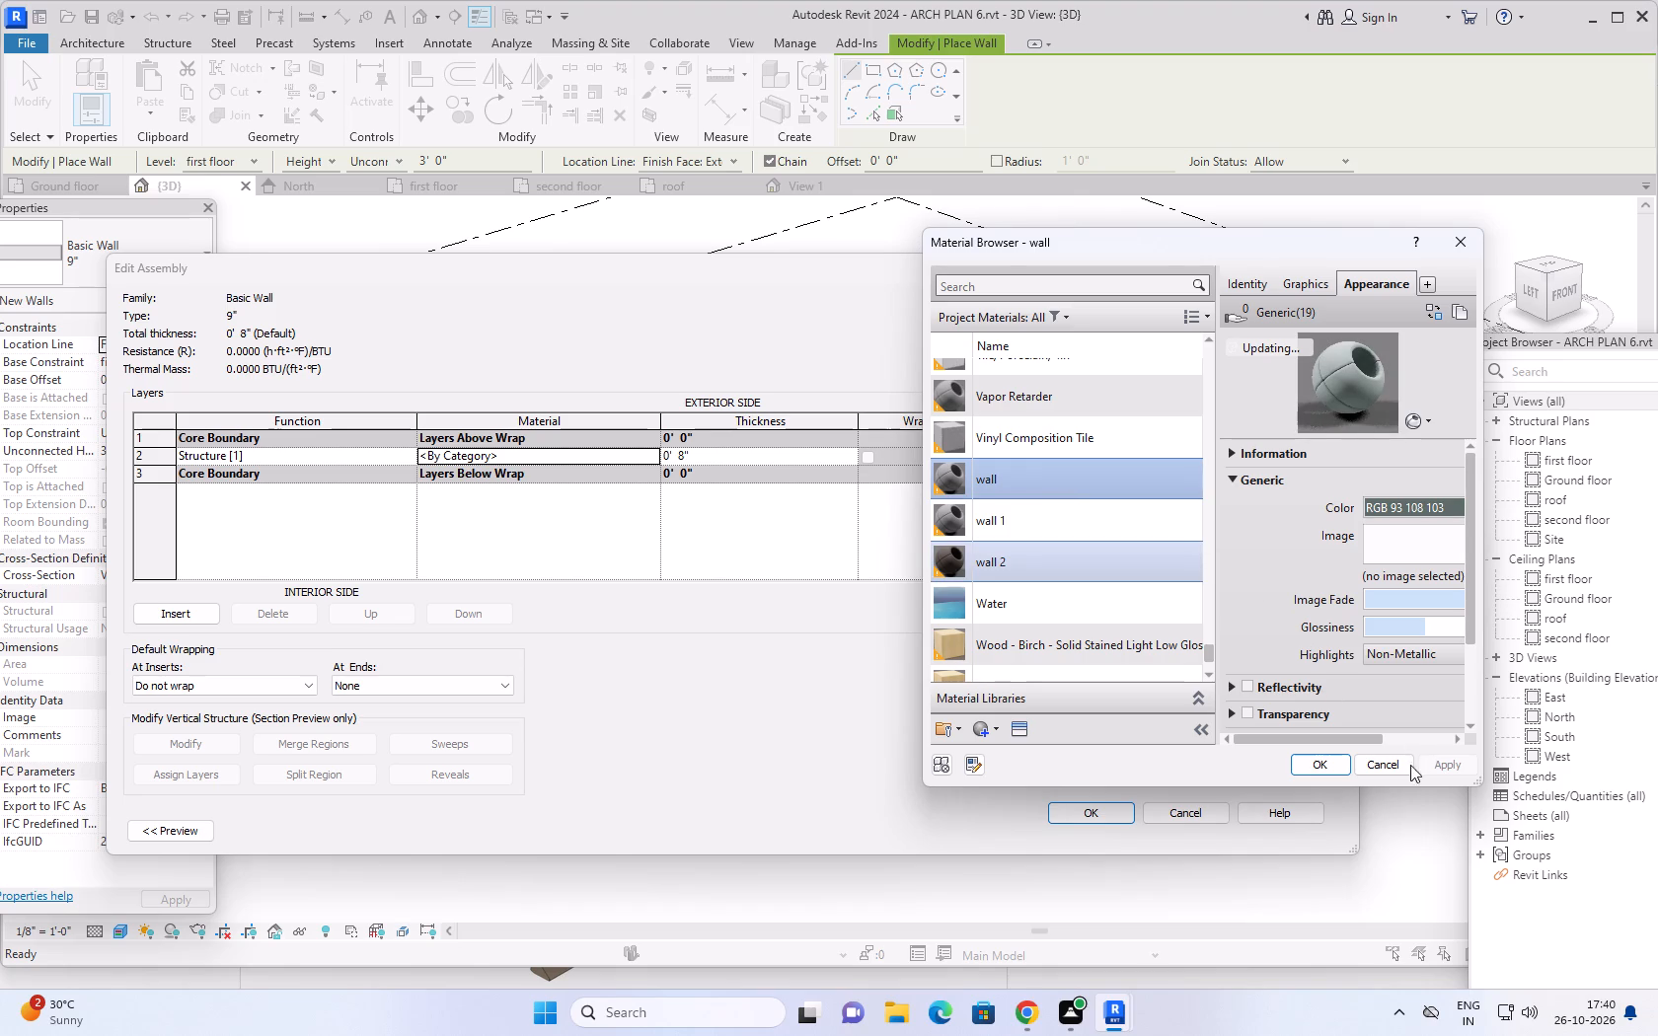
left_click(1320, 767)
left_click(1120, 813)
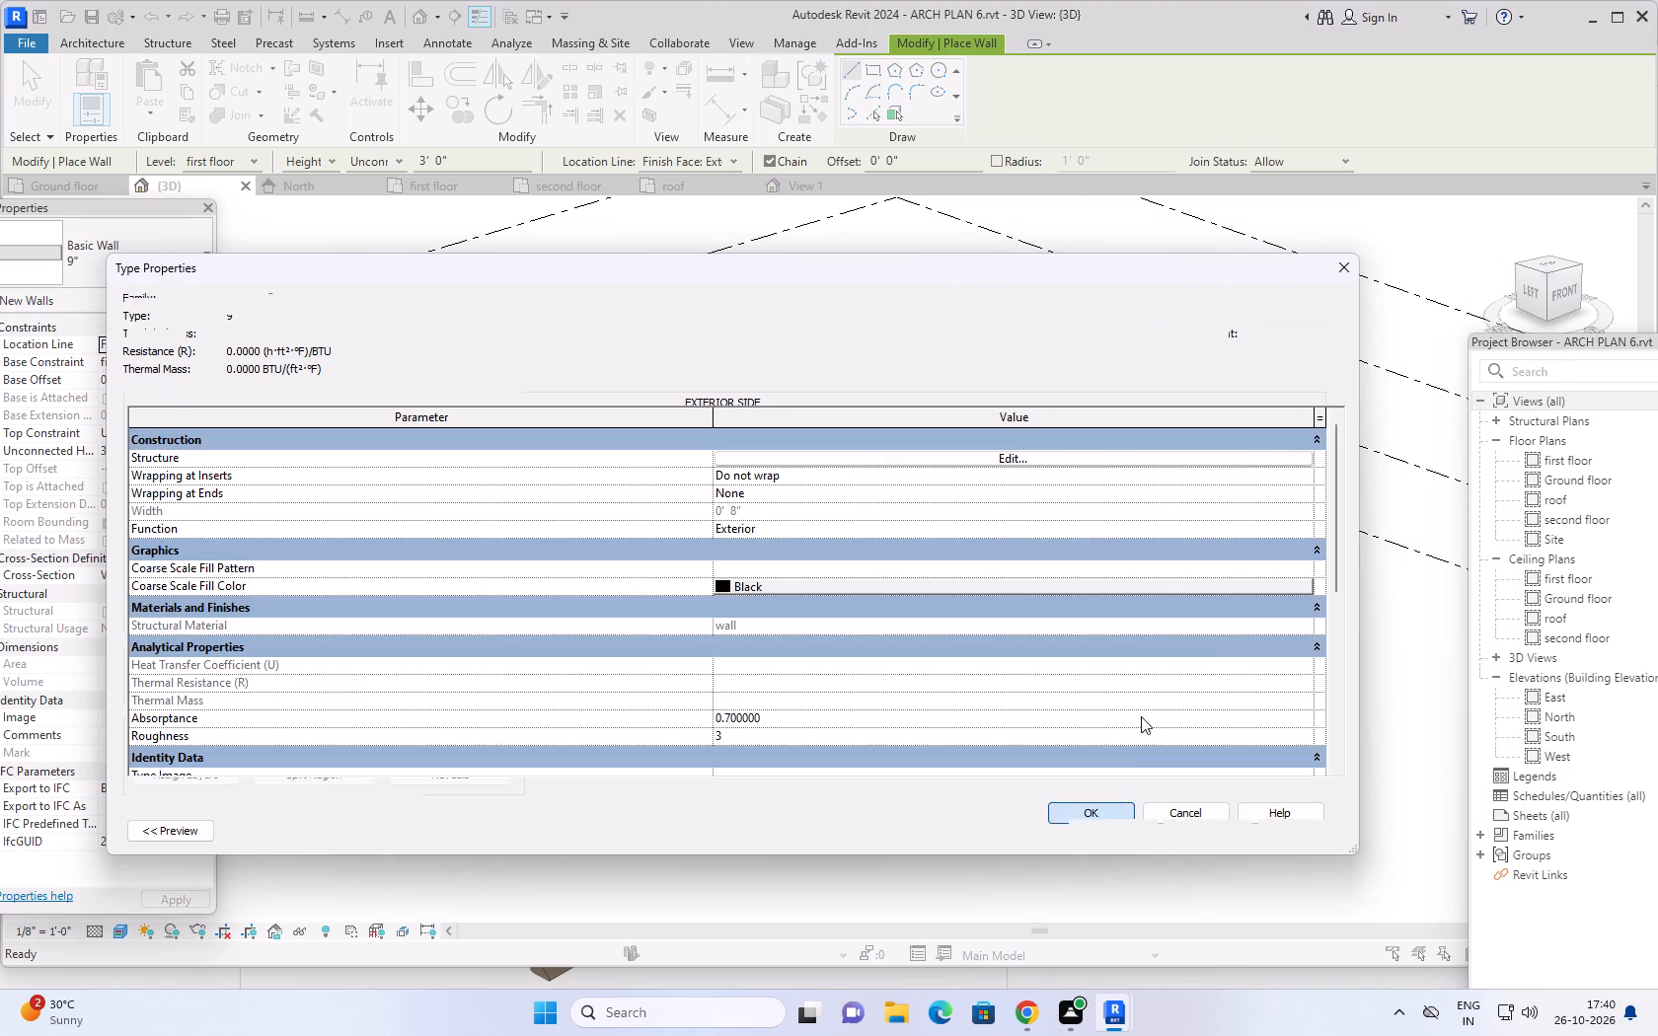
left_click(1311, 828)
left_click(1129, 826)
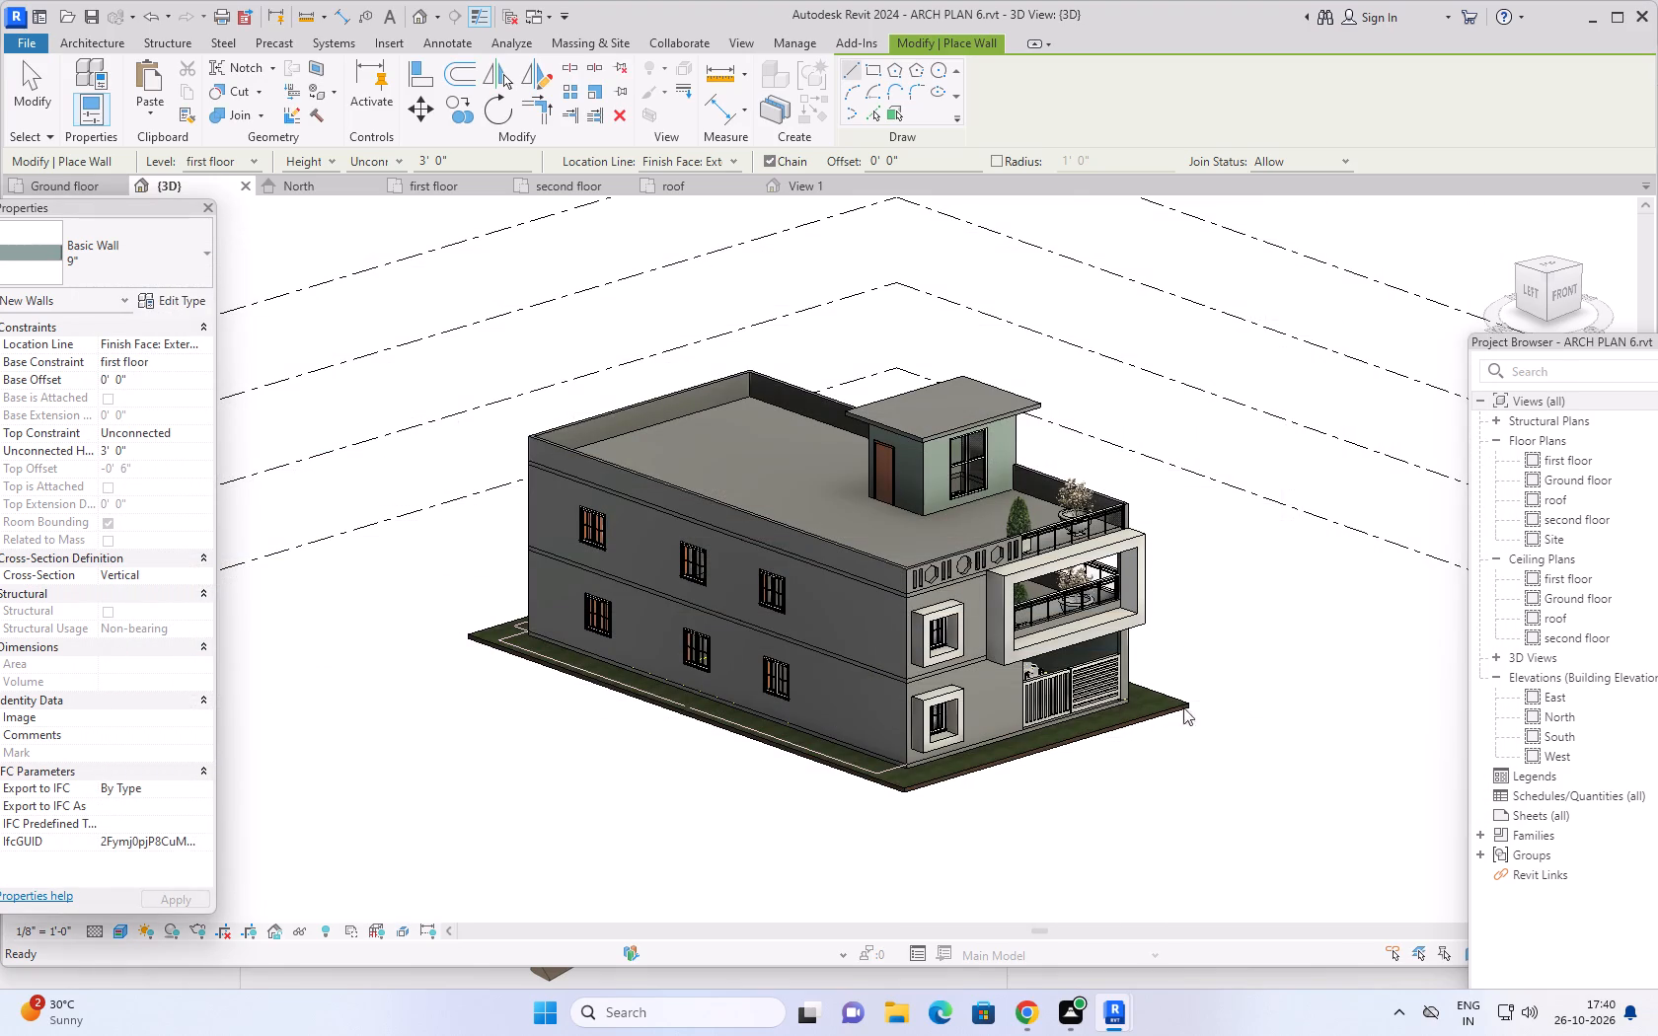
Examine the house's walls in 3D from the front and both sides, and leave wall placement.
middle_click_drag(1202, 667, 1180, 599, "shift")
scroll(1111, 516, "up", 3)
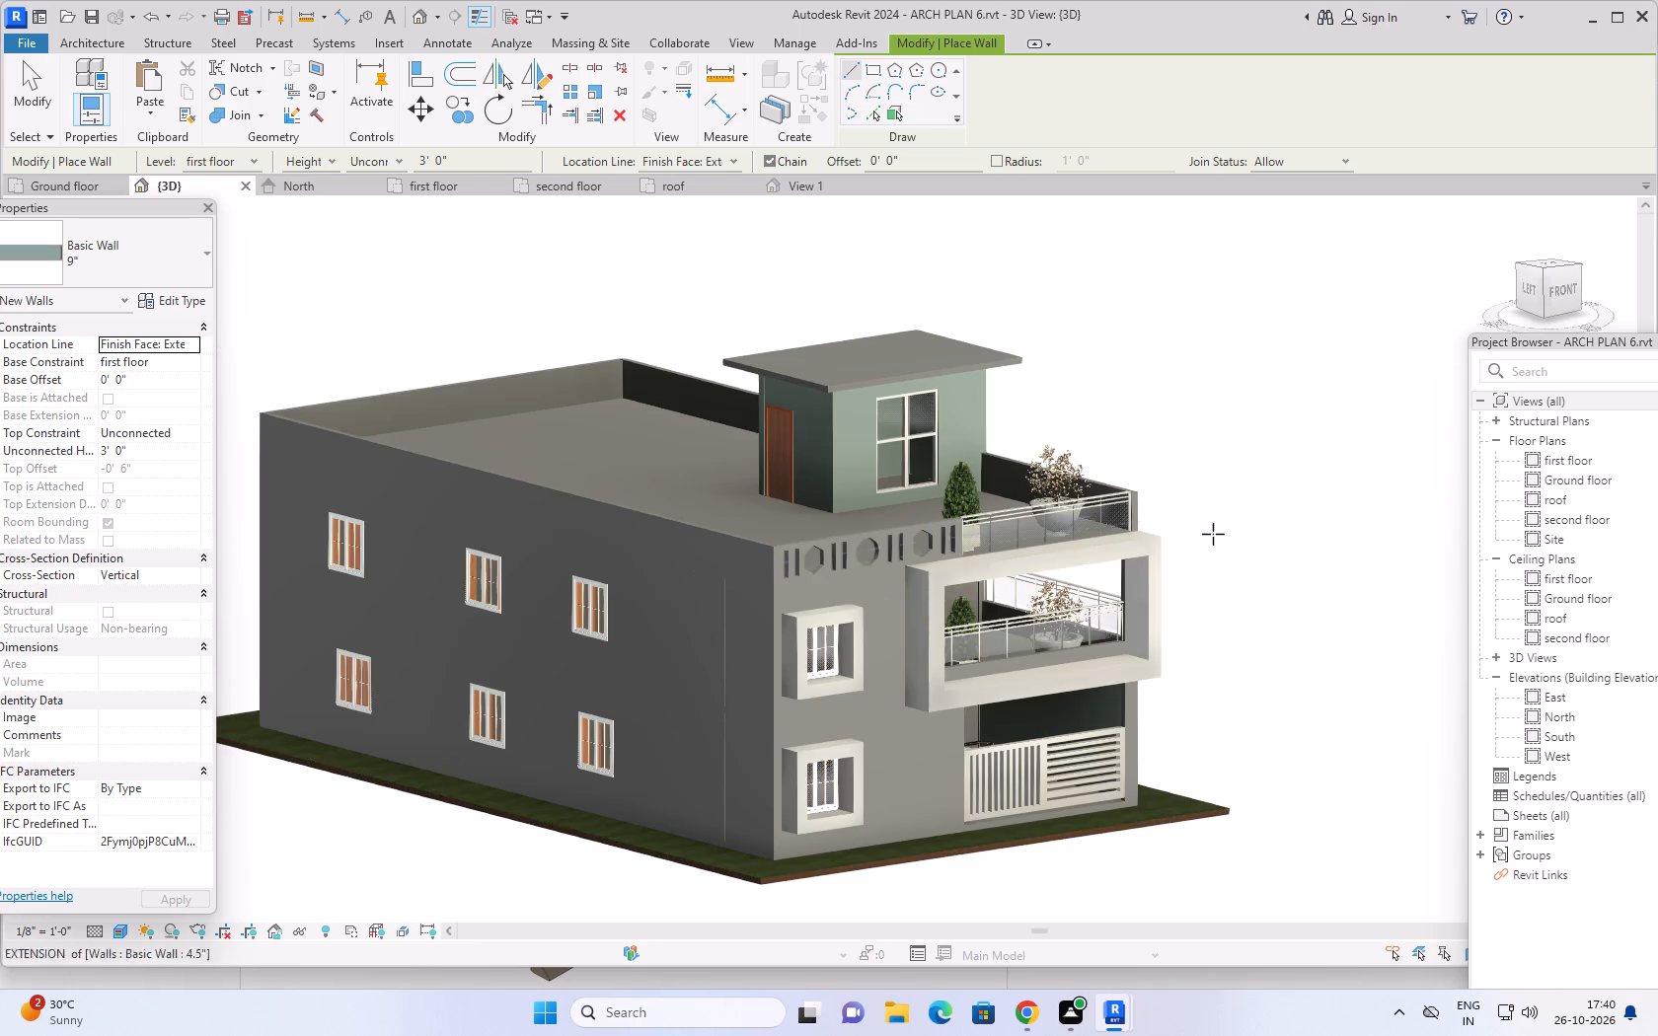
middle_click_drag(1233, 573, 1246, 652)
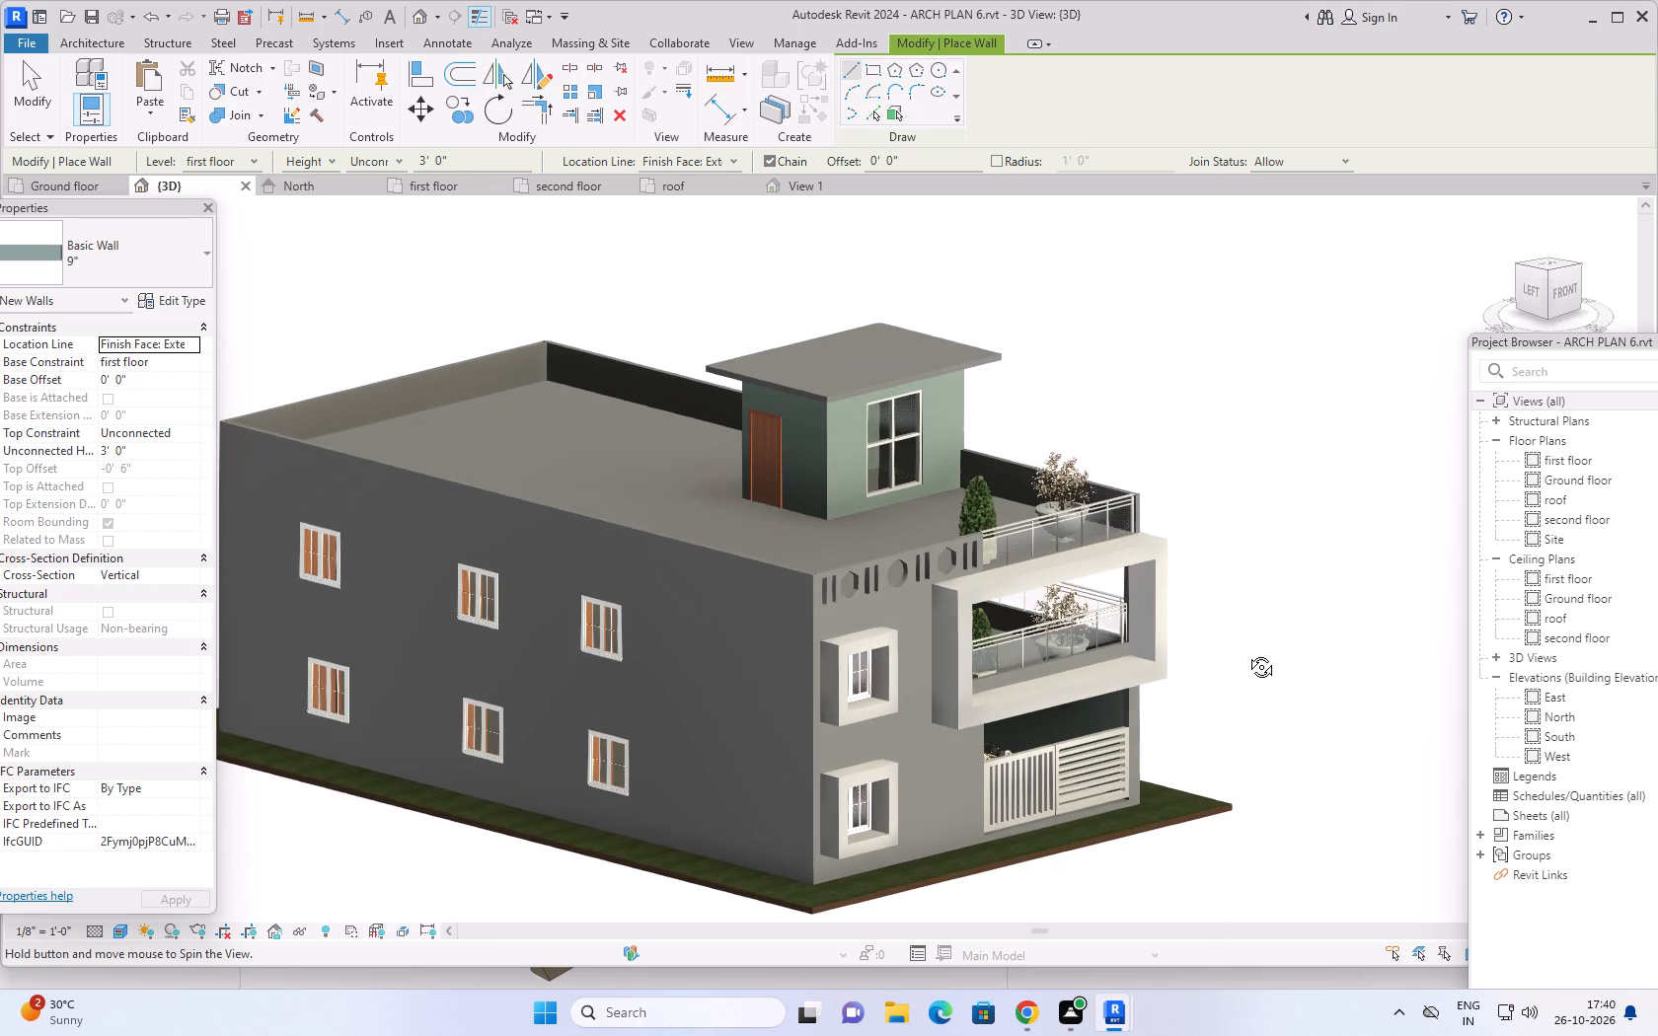
middle_click_drag(1246, 652, 1244, 655)
middle_click_drag(1241, 535, 1290, 508)
middle_click_drag(1281, 539, 1101, 644, "shift")
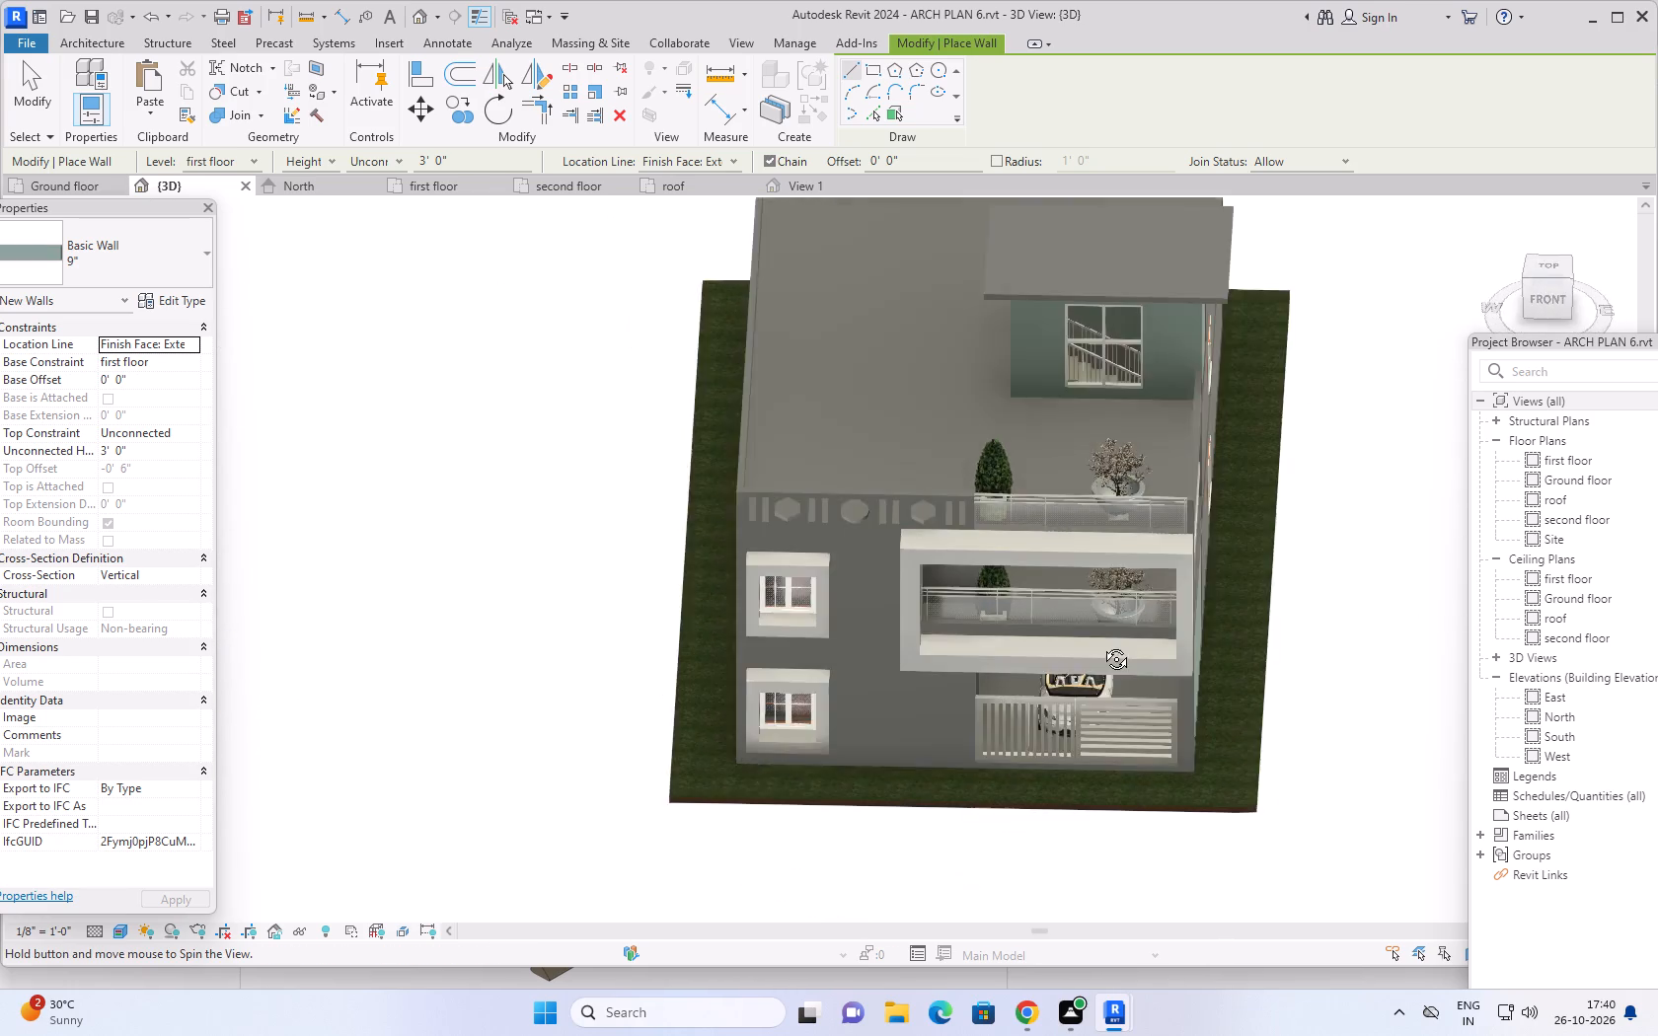
middle_click_drag(1101, 644, 1061, 555, "shift")
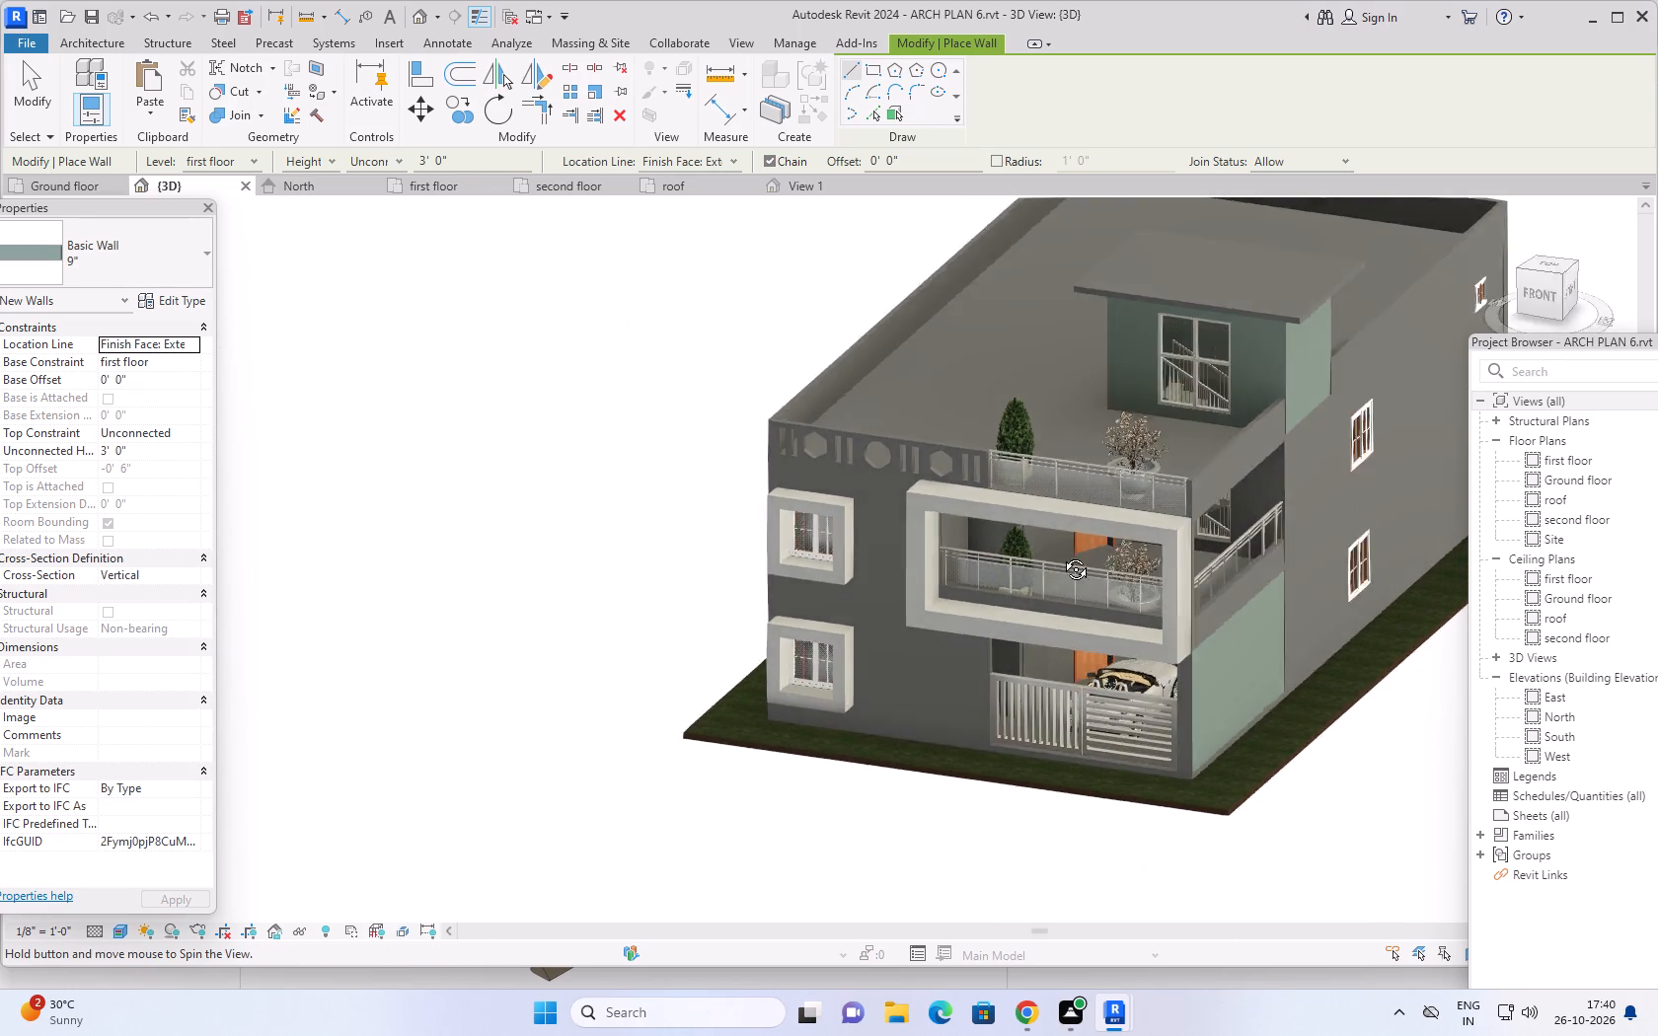
middle_click_drag(1061, 555, 1288, 523, "shift")
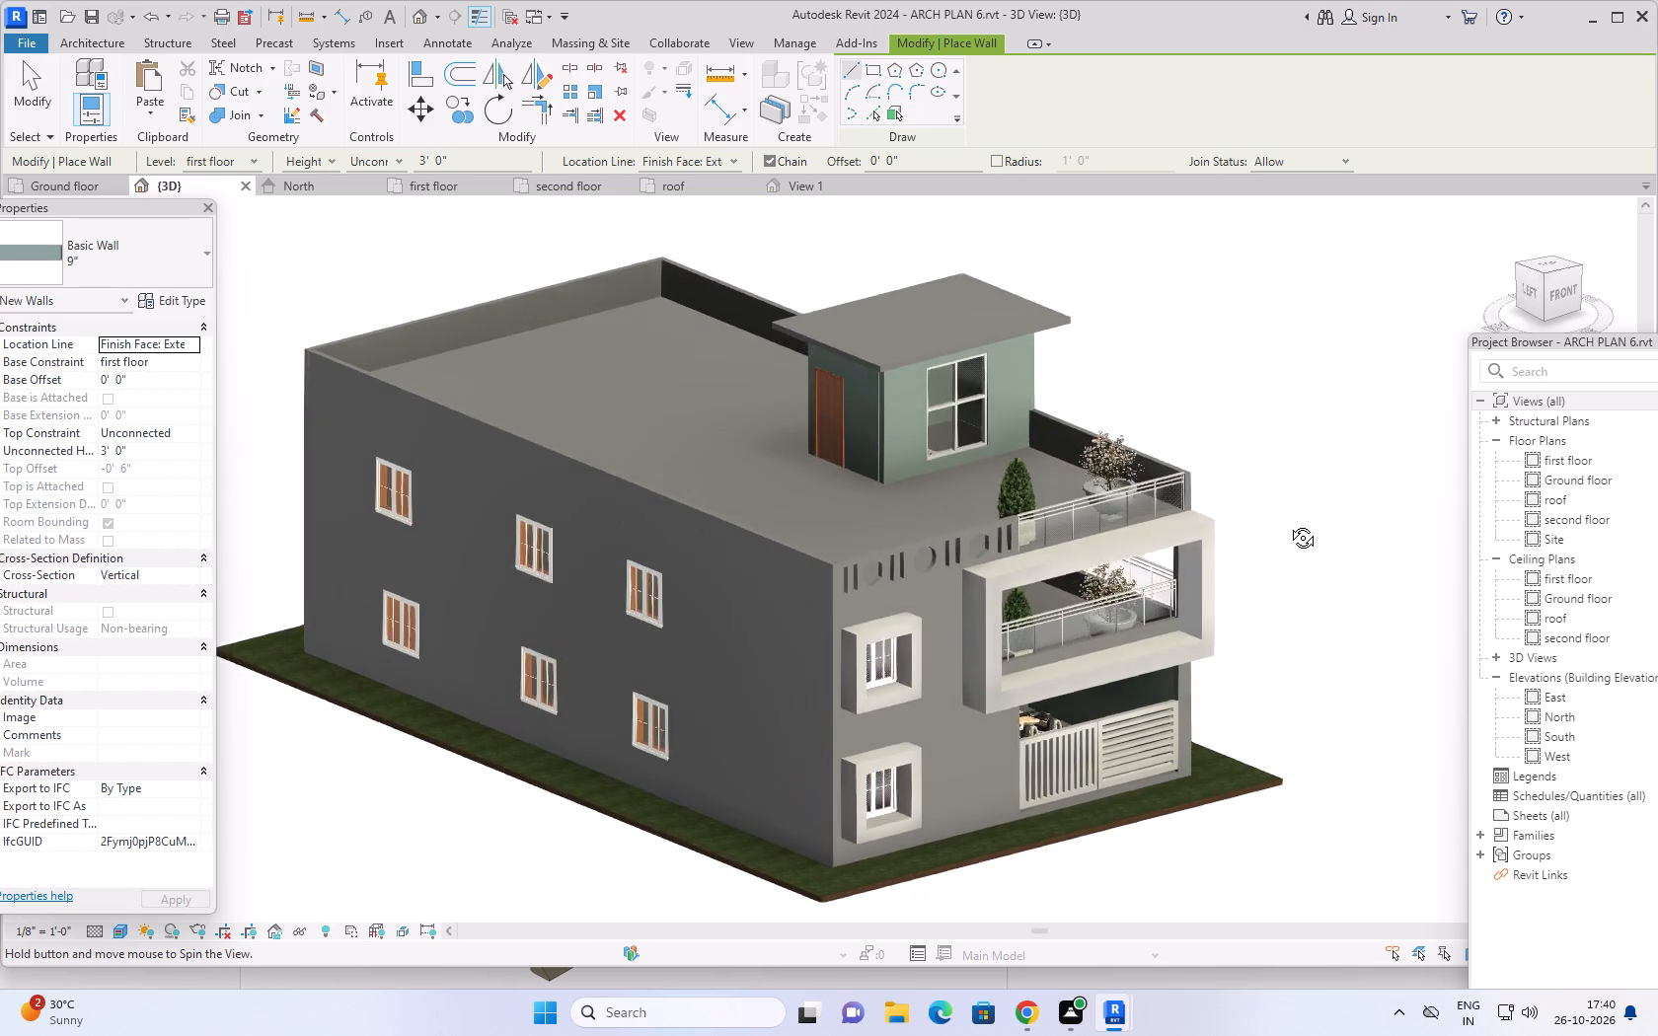
middle_click_drag(1288, 523, 1344, 435, "shift")
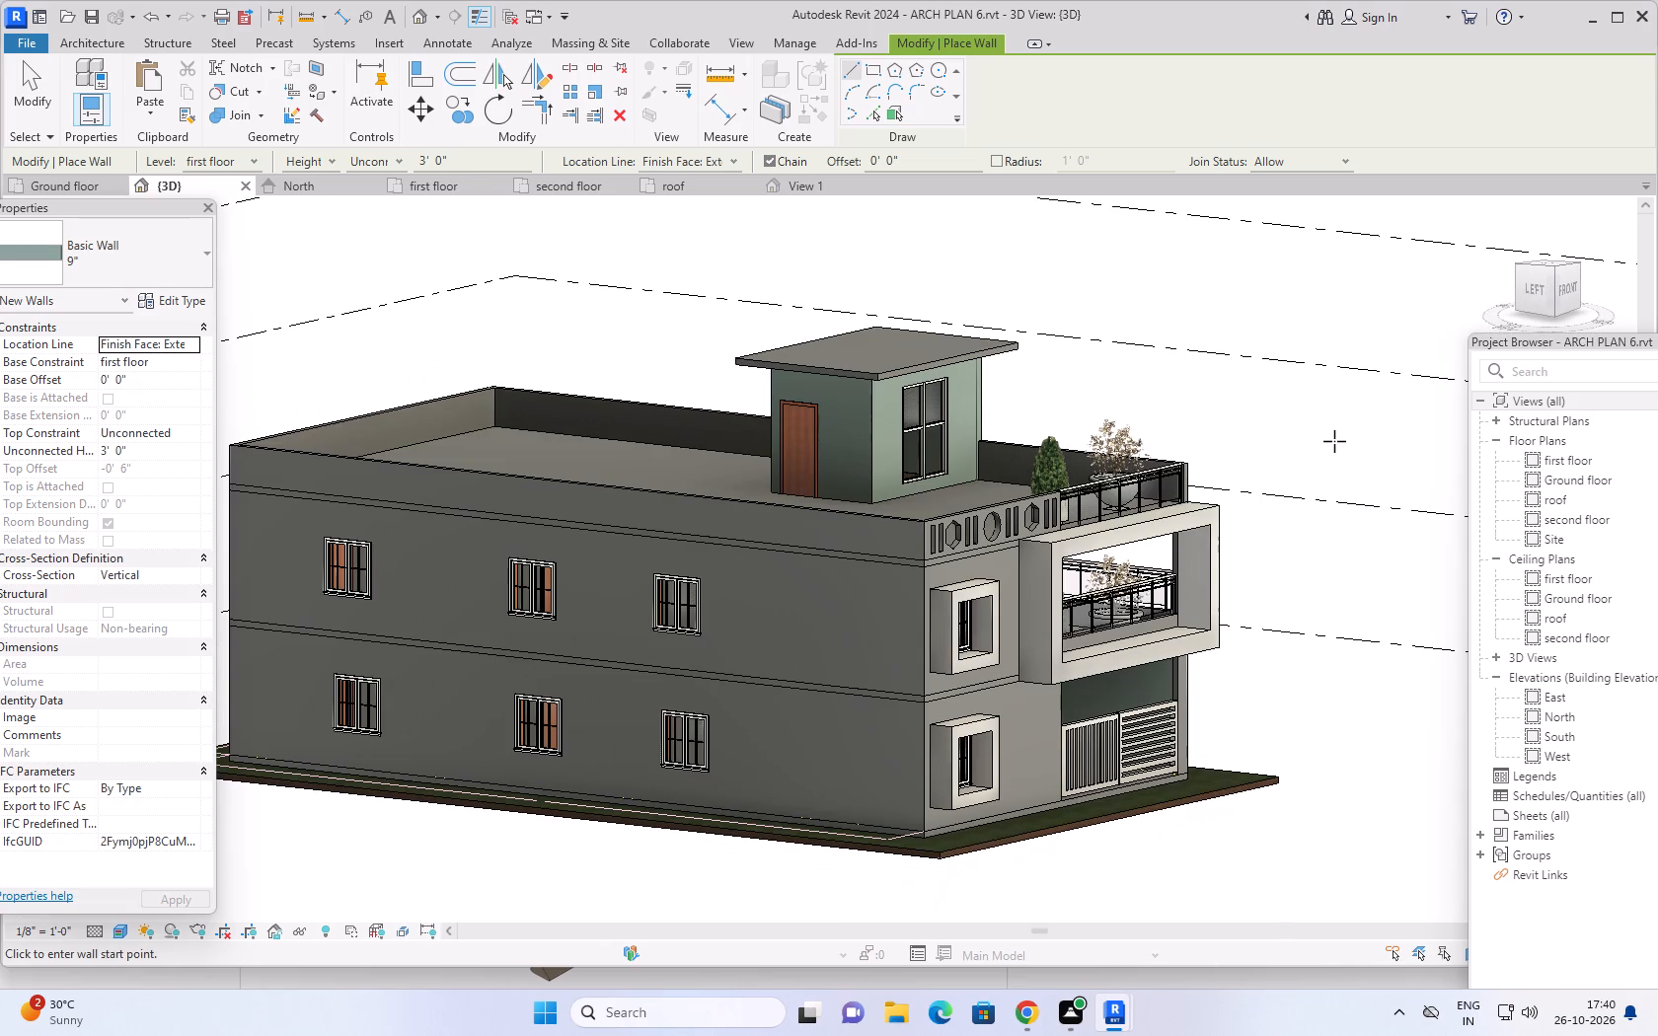
scroll(1332, 391, "down", 1)
middle_click(1302, 423)
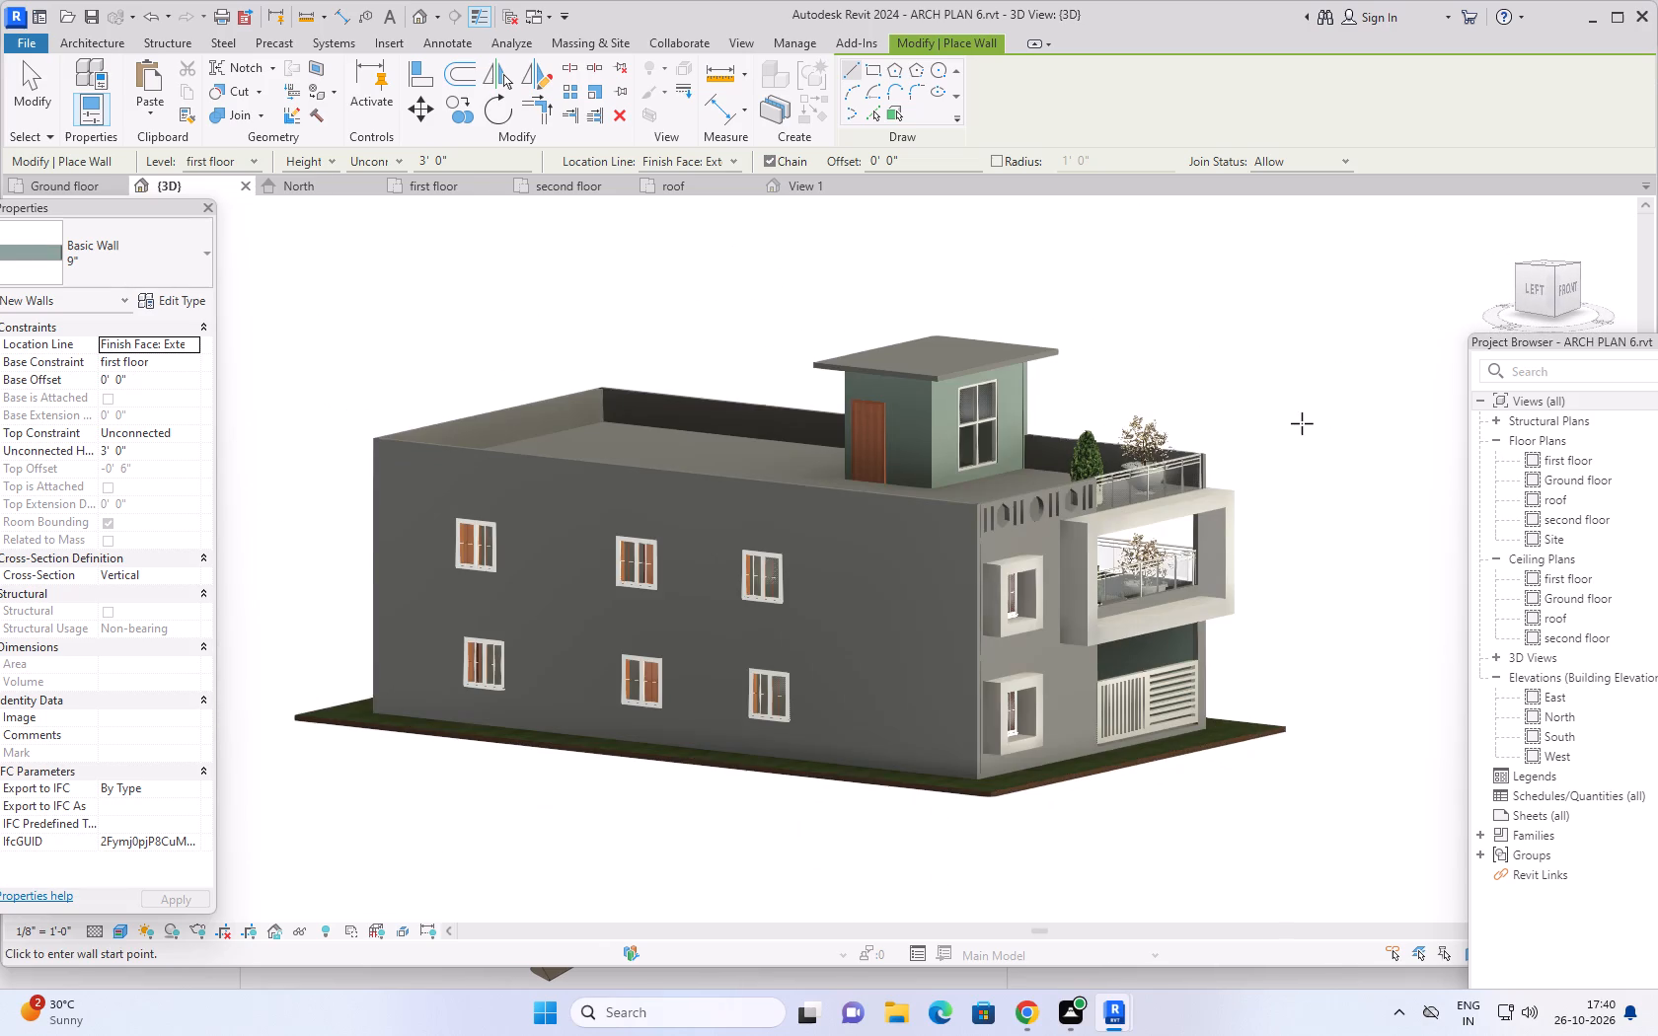
key("Escape")
key("Escape")
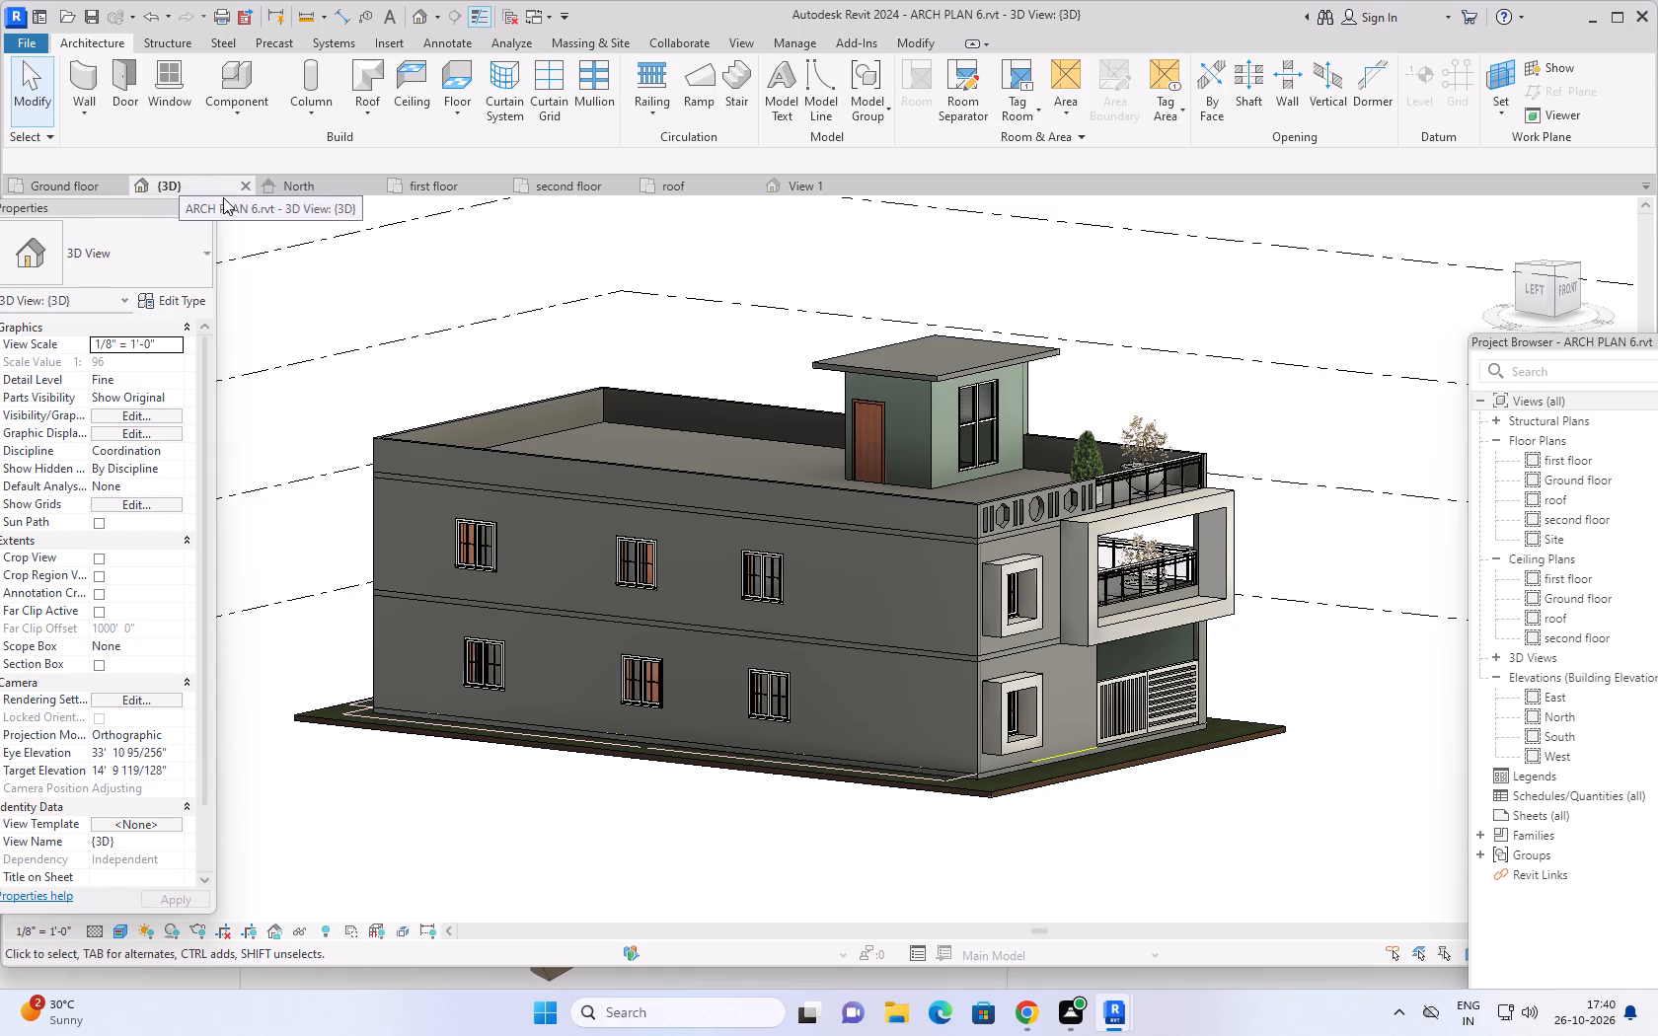
In the Ground floor plan, draw a perspective walkthrough path from the front around the house's outside and into its interior.
left_click(64, 183)
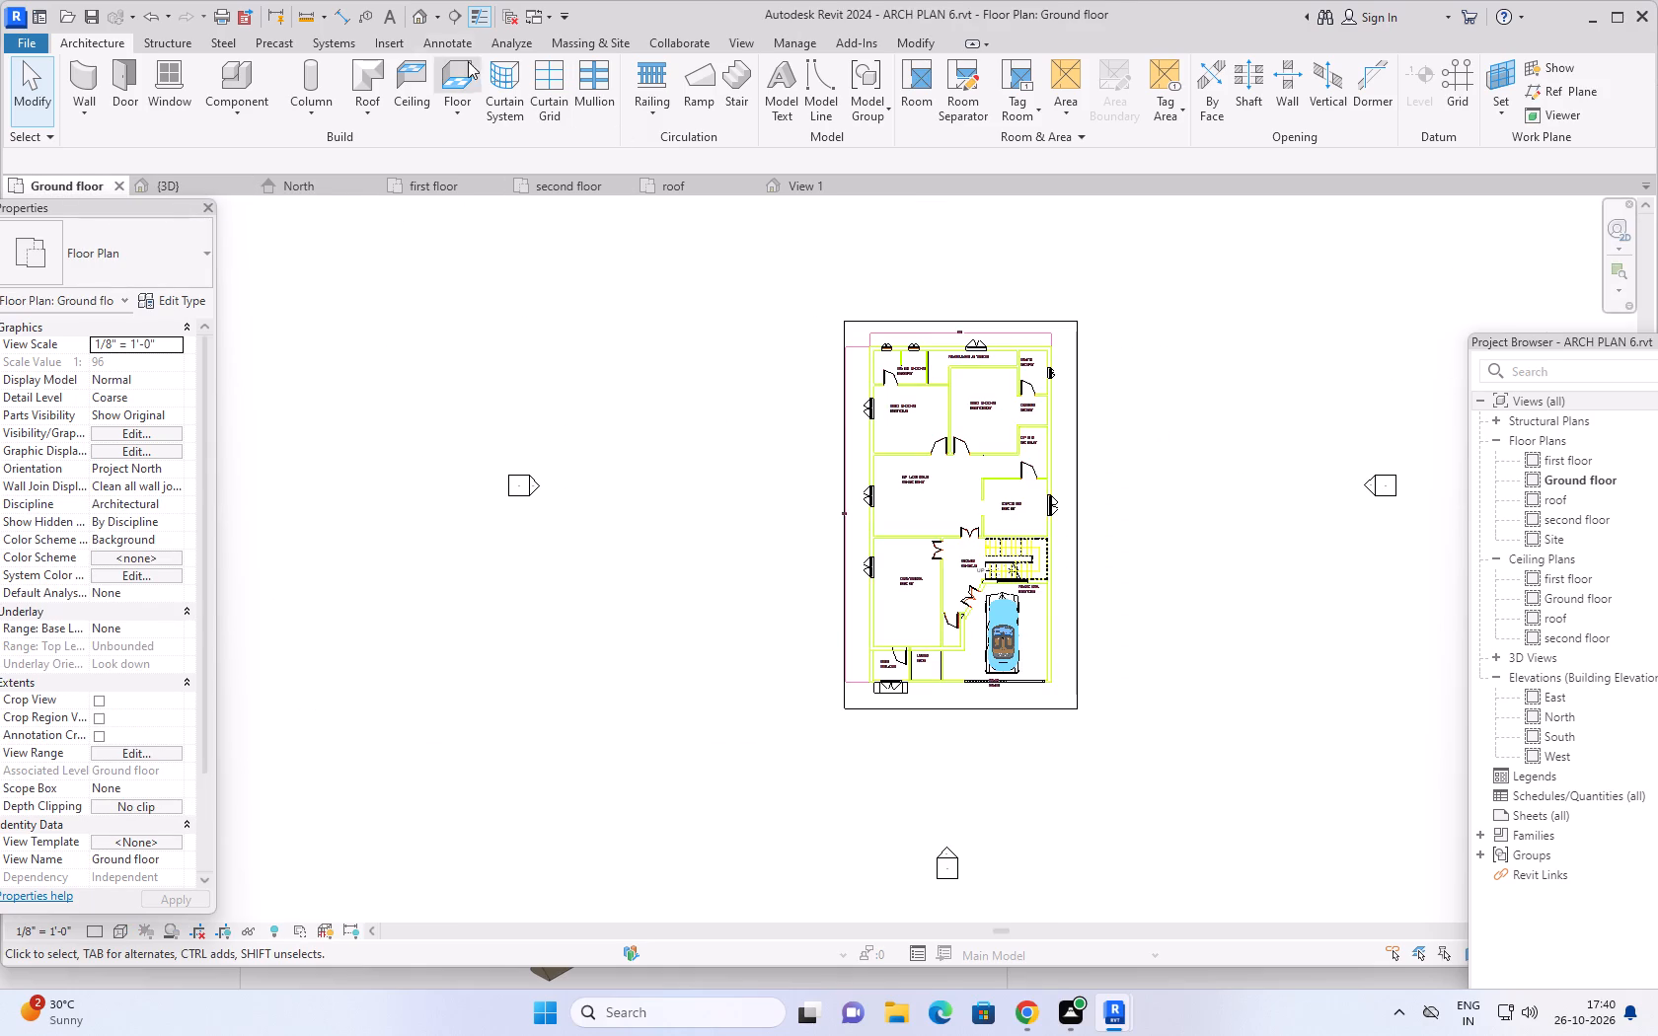
left_click(439, 14)
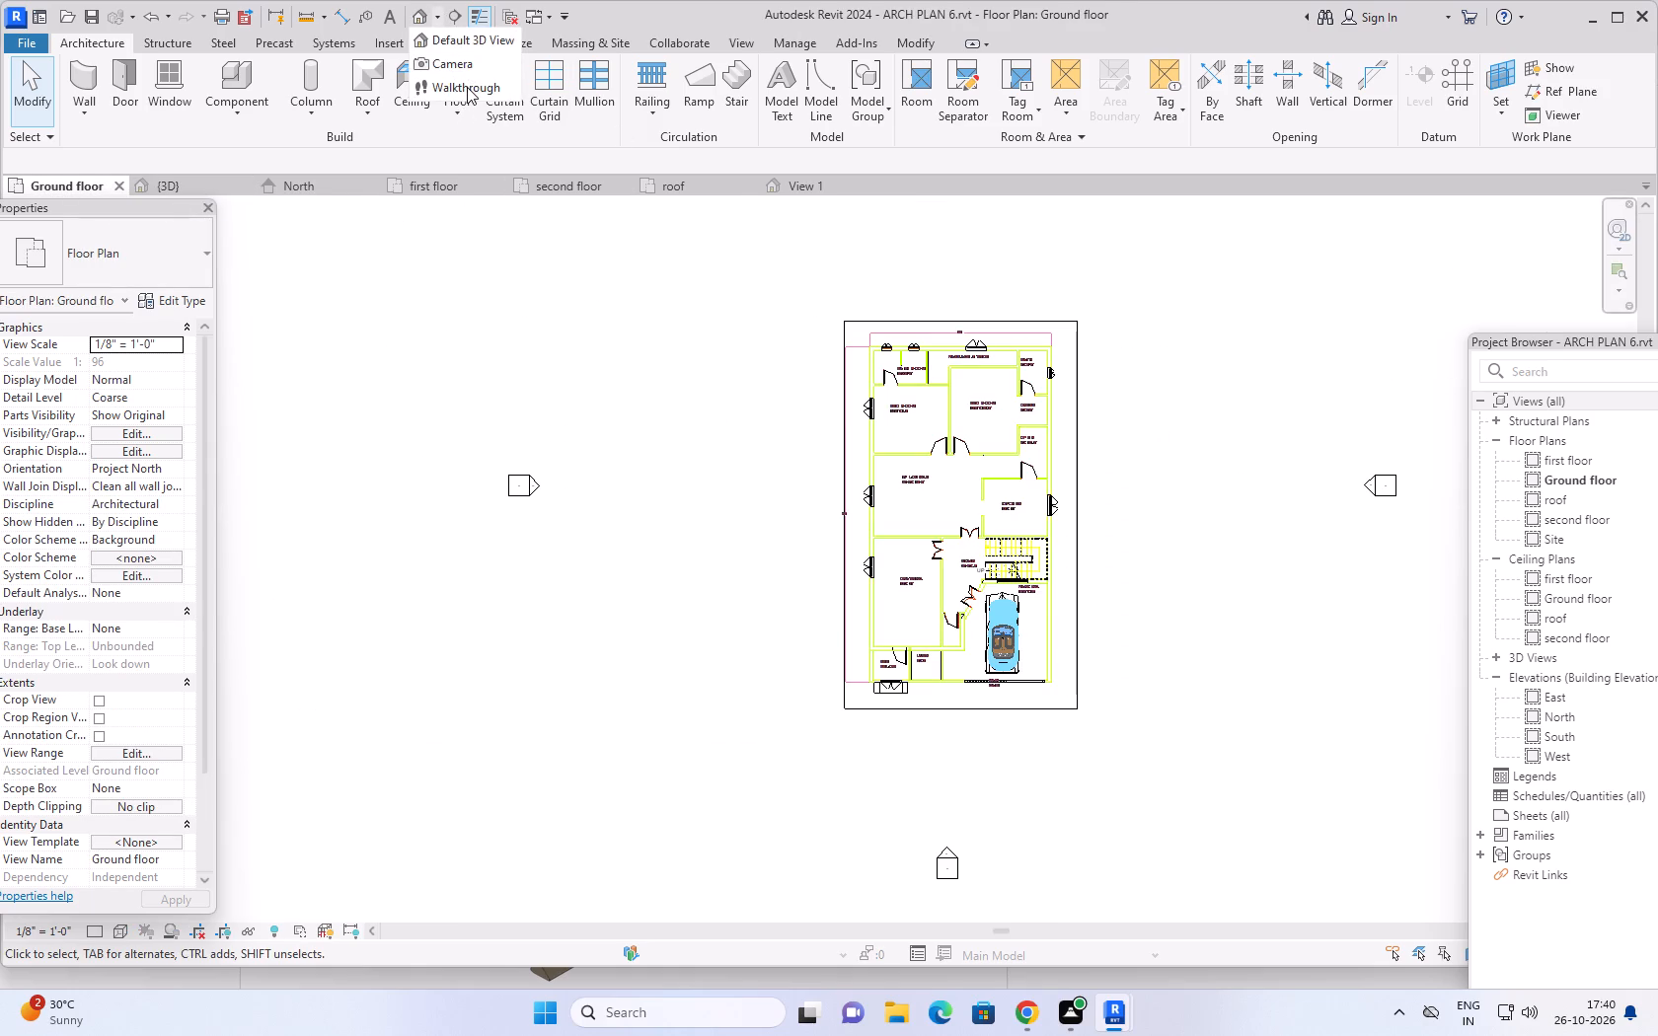
left_click(467, 87)
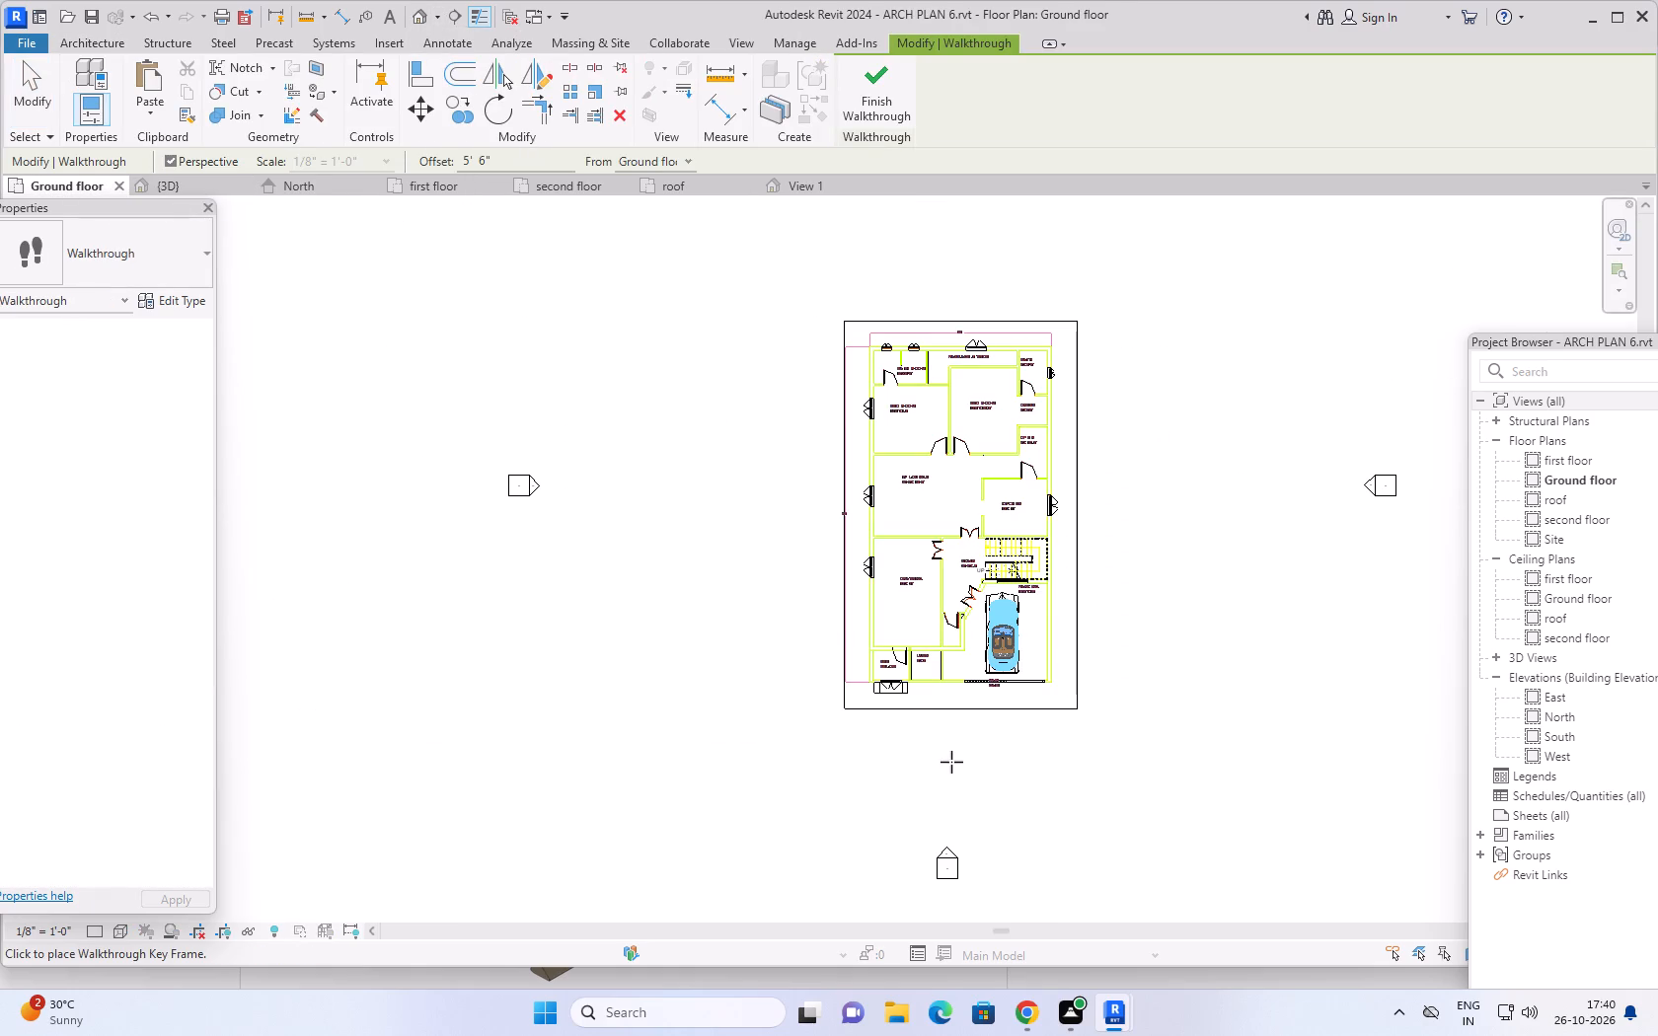
left_click(955, 780)
left_click(1149, 661)
left_click(1156, 475)
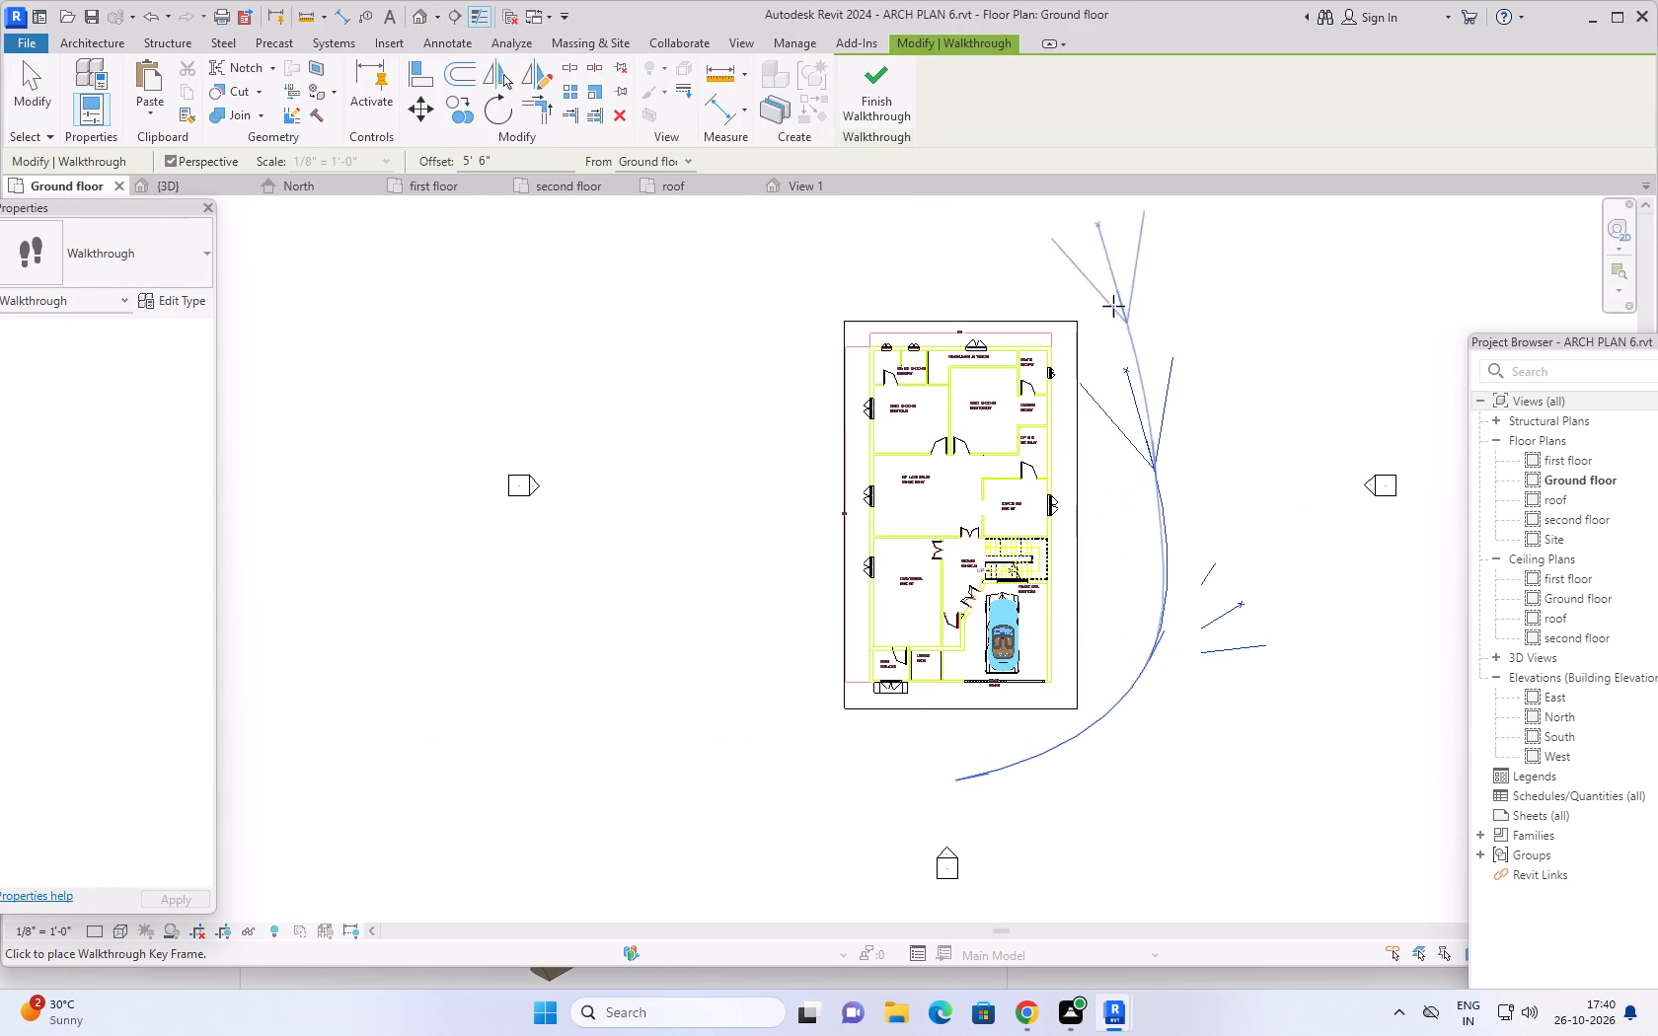
left_click(1049, 304)
left_click(806, 298)
left_click(734, 464)
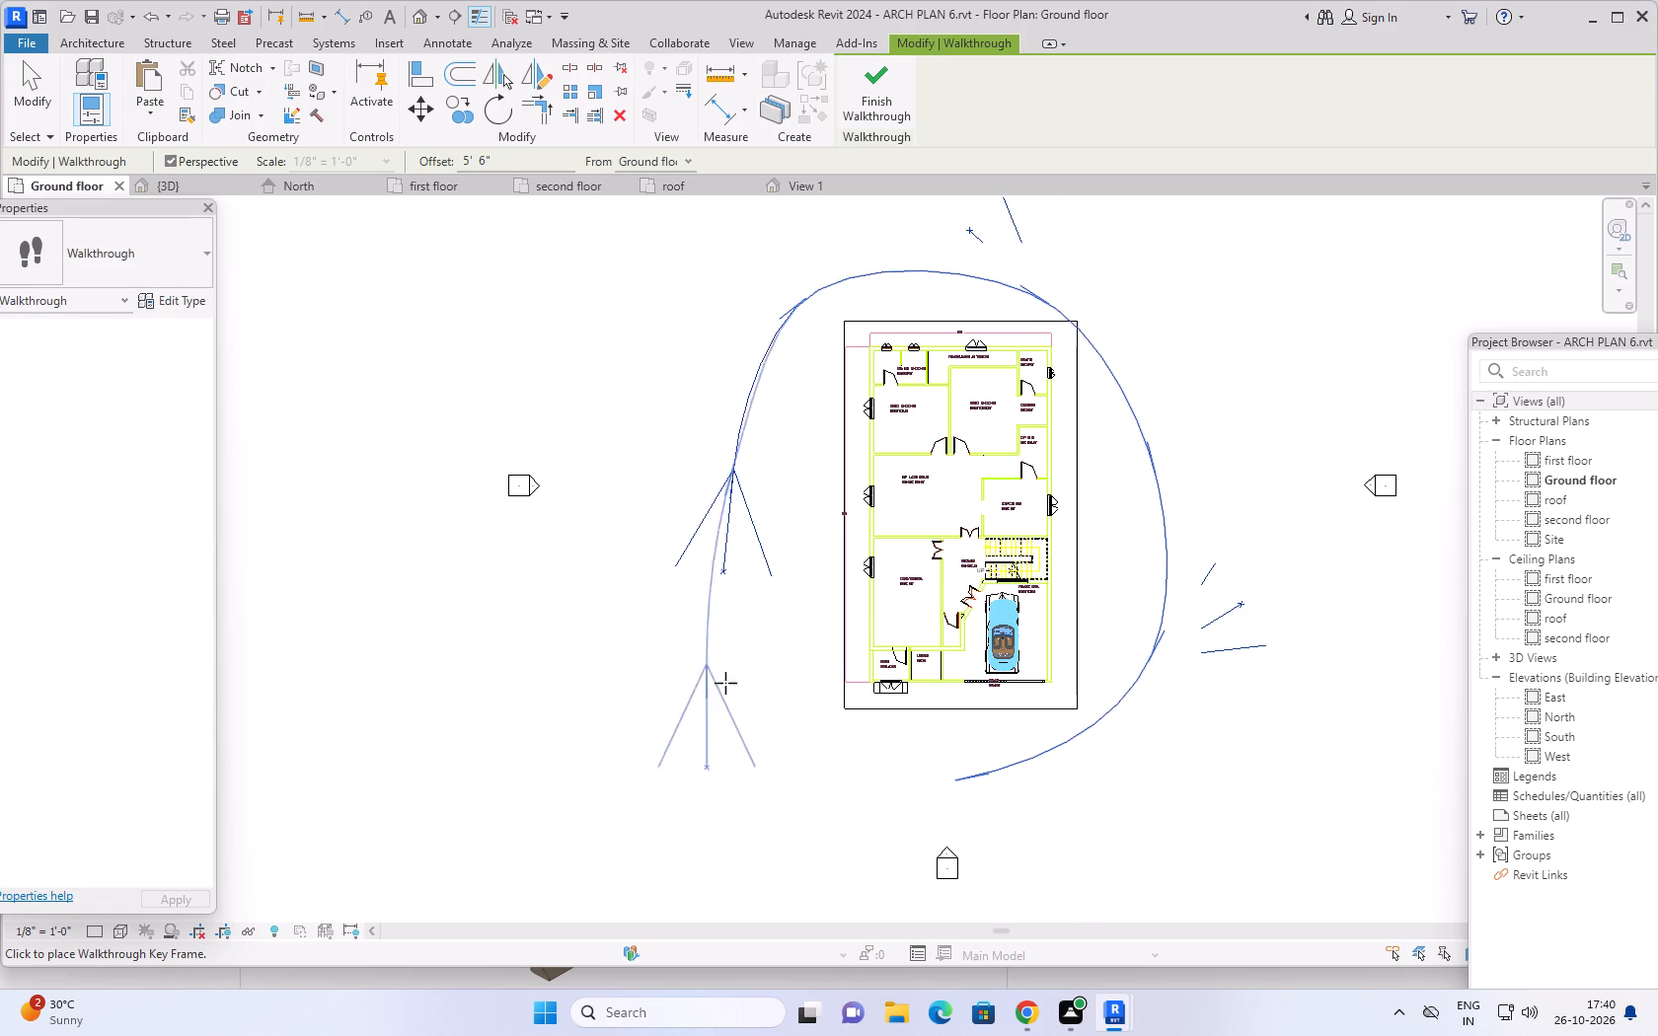
left_click(780, 712)
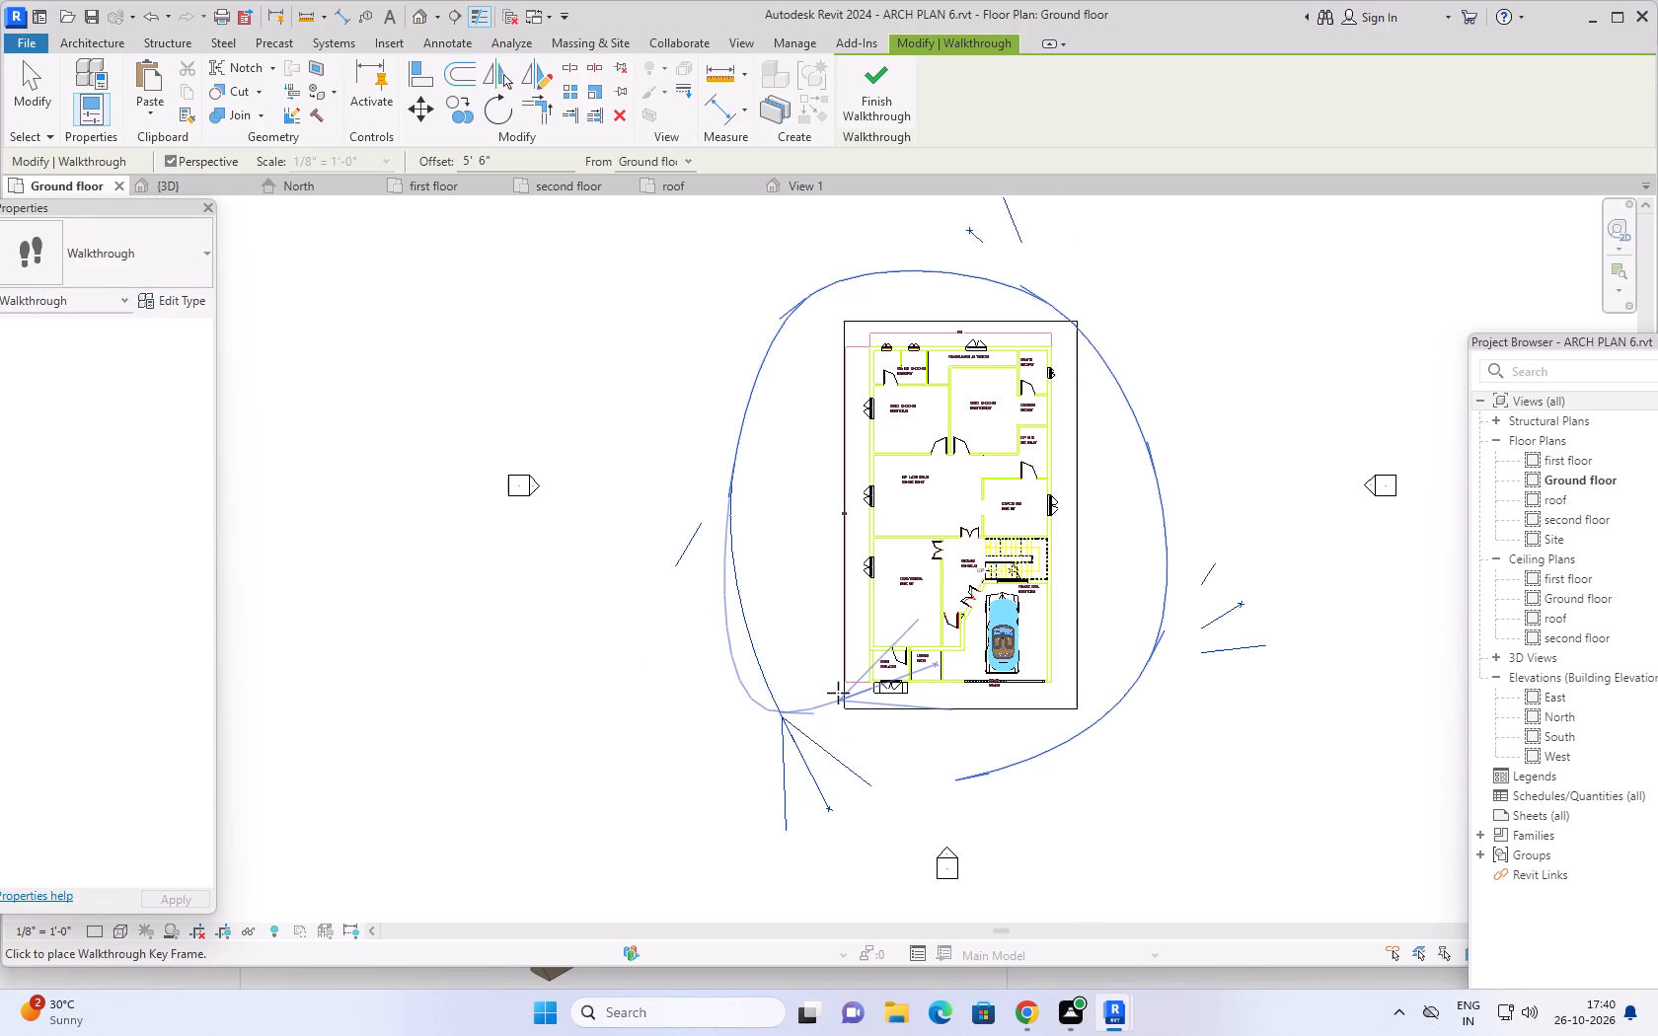
scroll(936, 526, "up", 1)
left_click(928, 530)
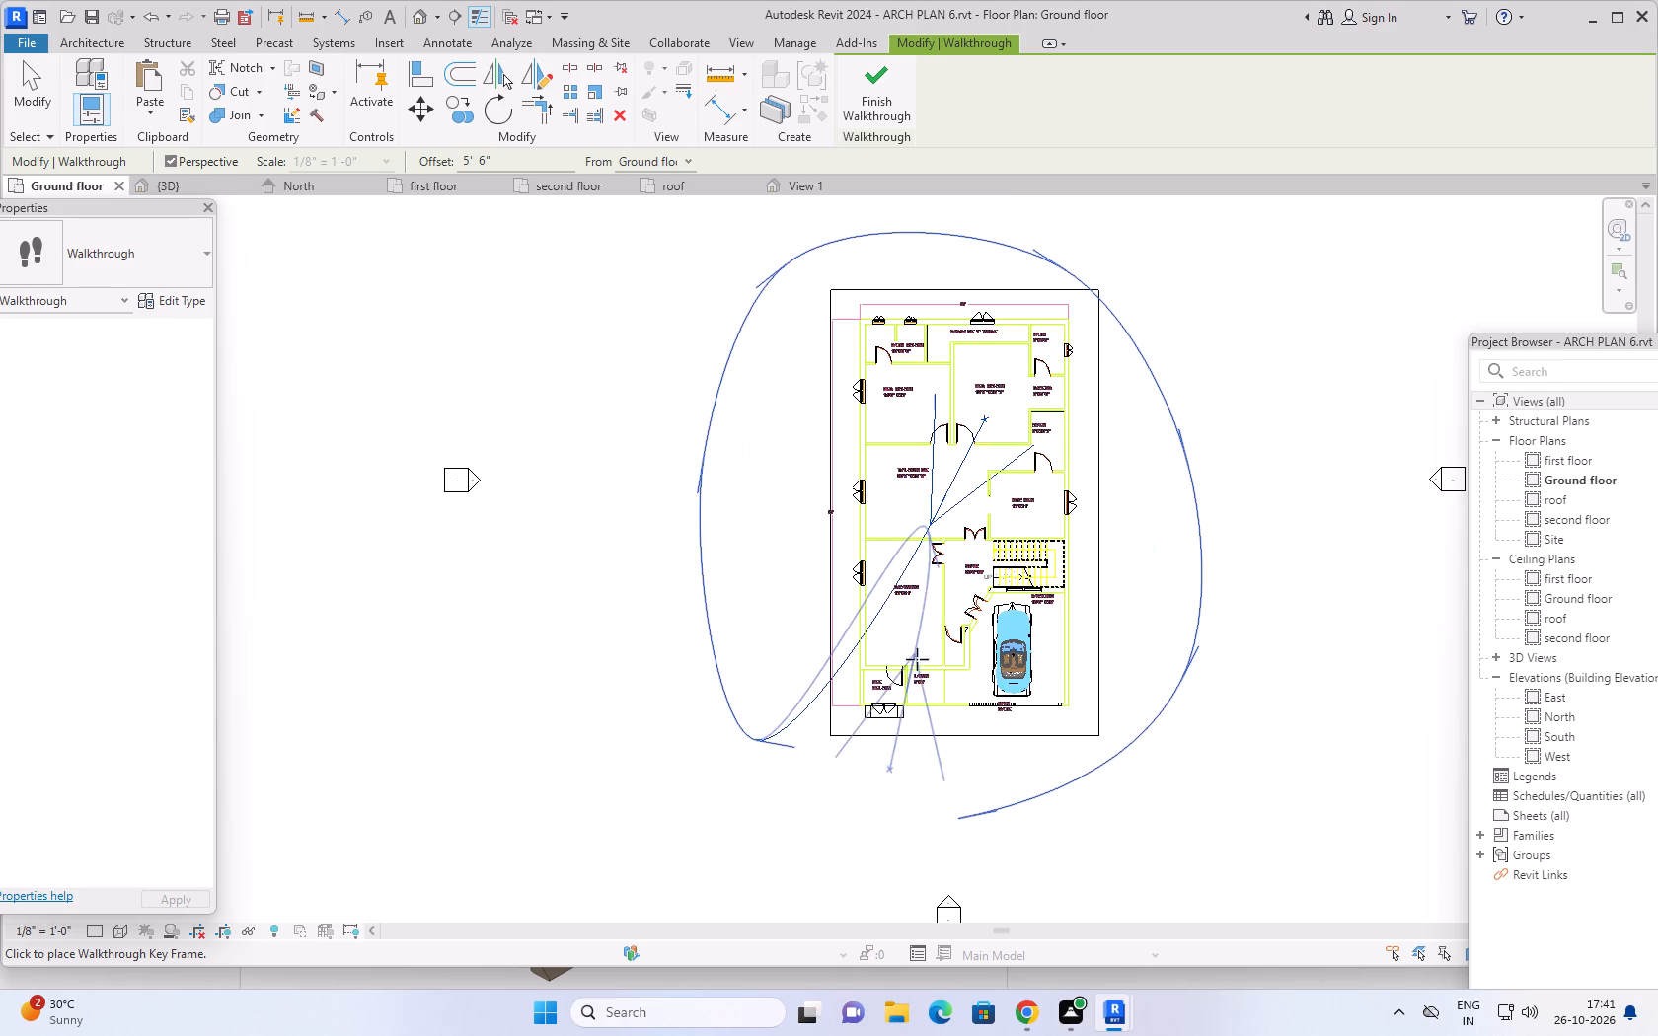
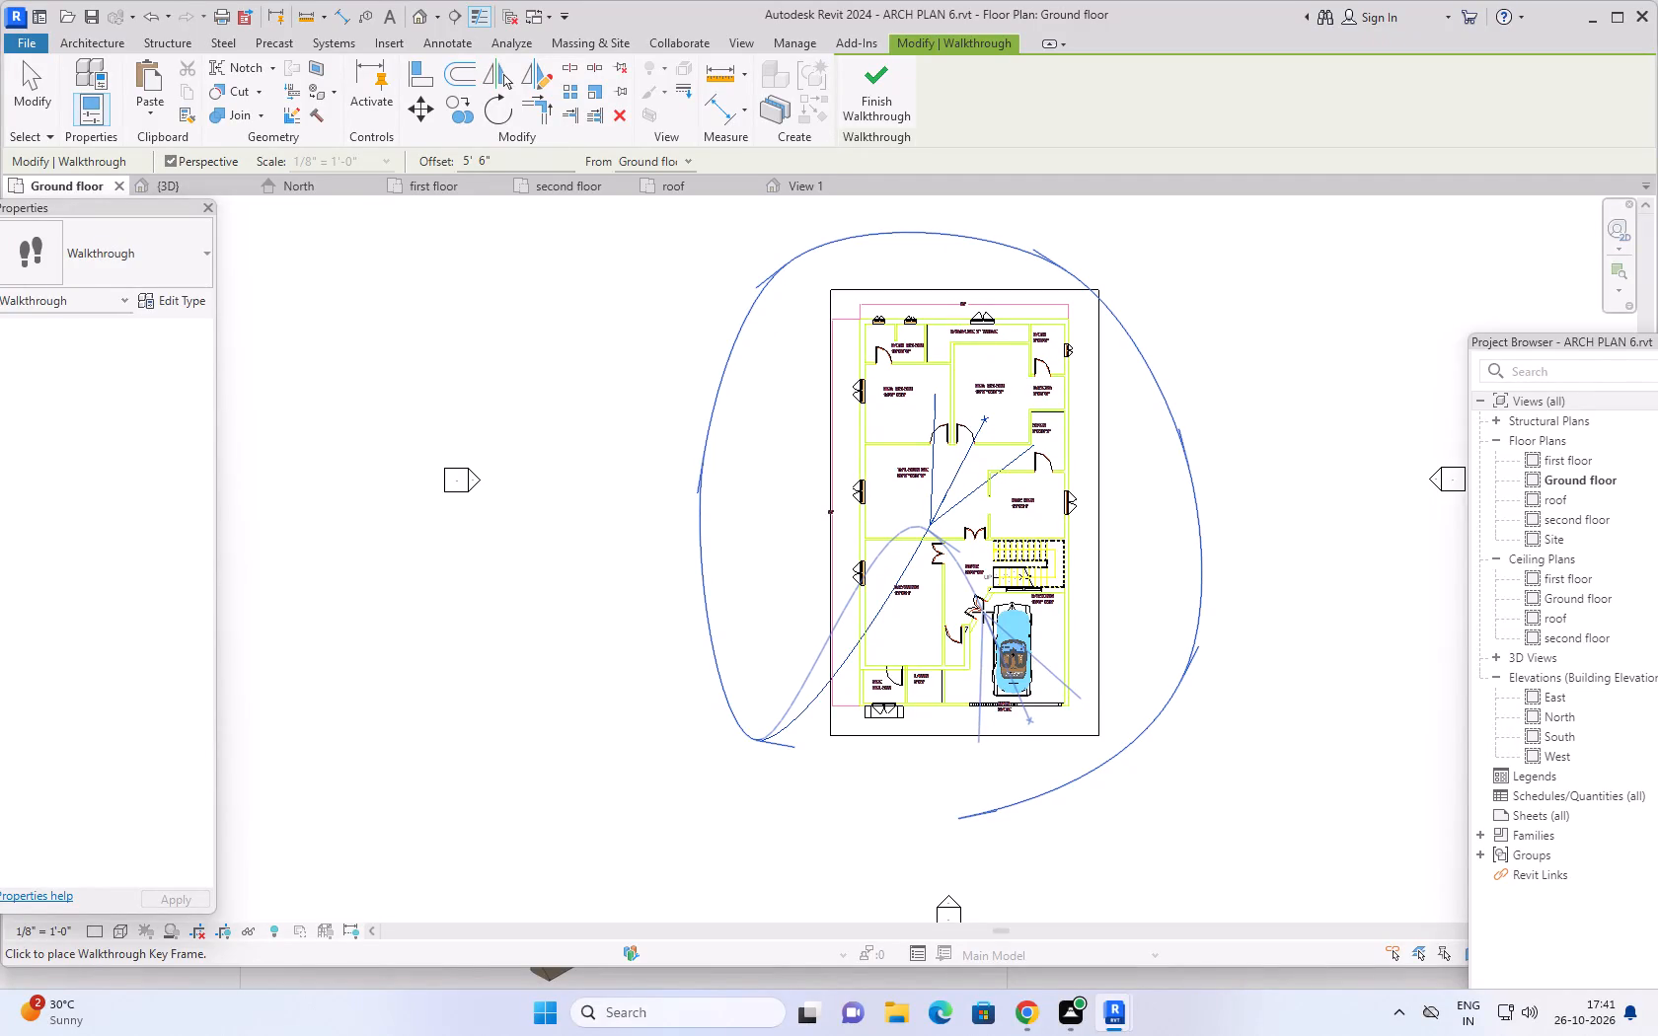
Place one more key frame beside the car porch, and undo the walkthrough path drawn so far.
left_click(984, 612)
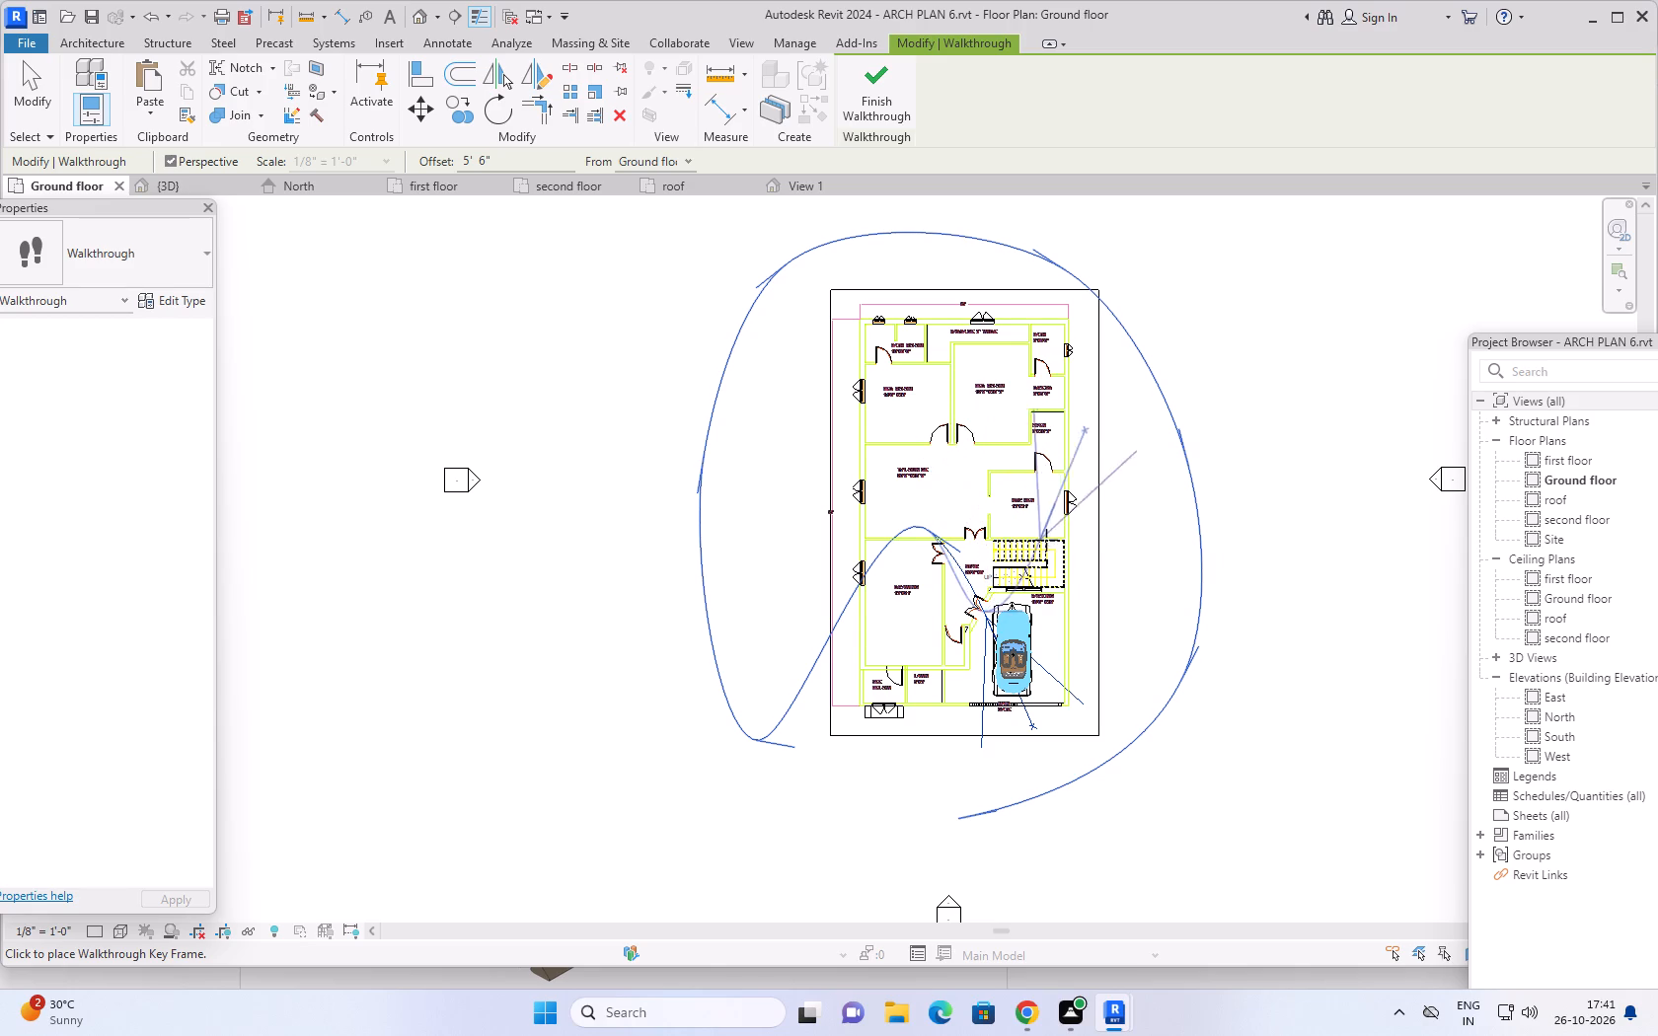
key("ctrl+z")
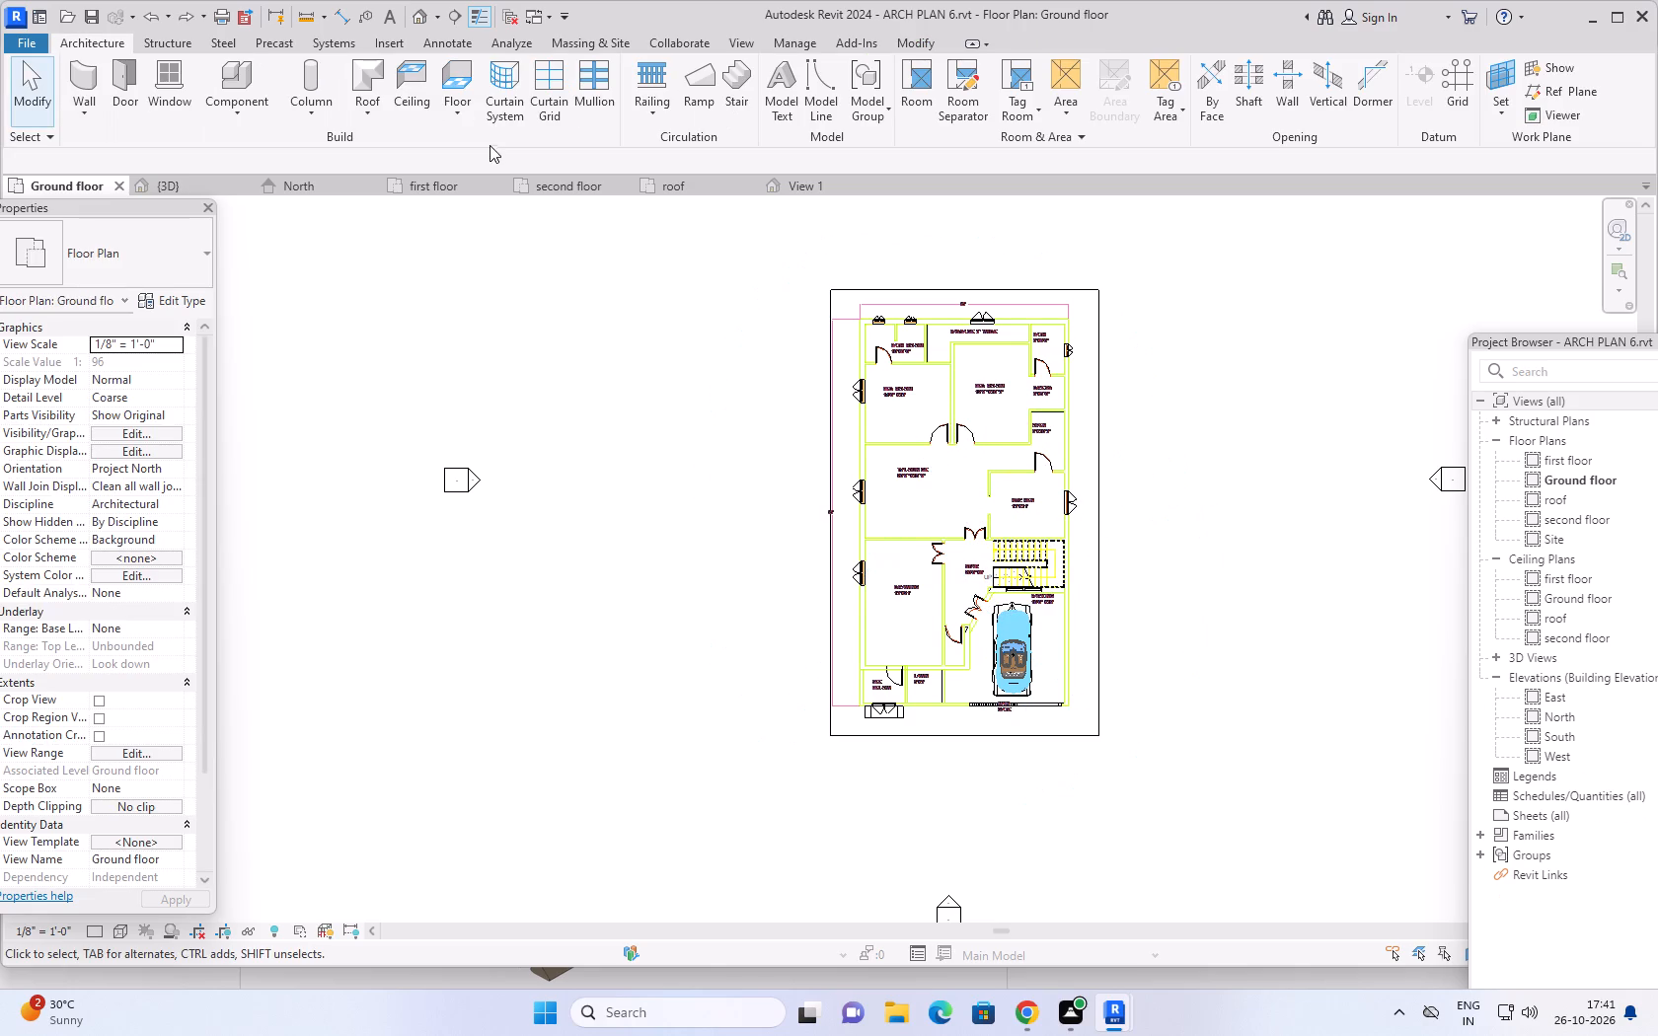
Draw and finish a new perspective walkthrough path from the front, around the house's outside, through the car porch and foyer to the rear bedroom door.
left_click(438, 11)
left_click(452, 86)
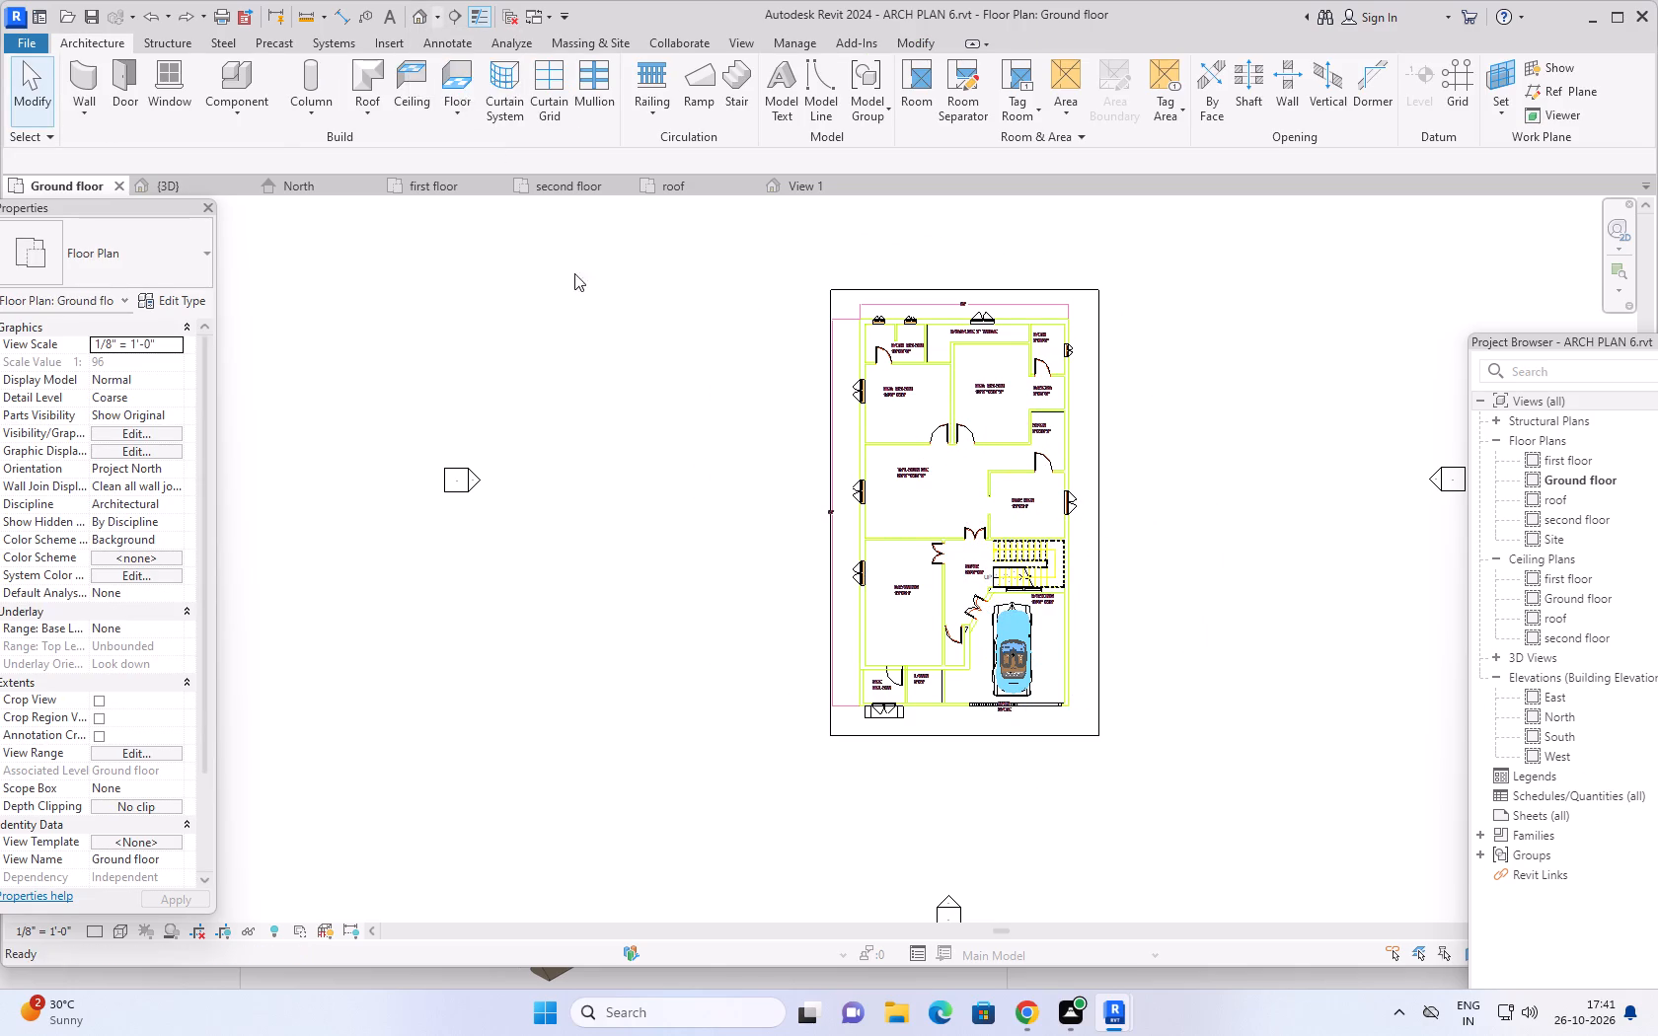
left_click(995, 809)
left_click(1219, 632)
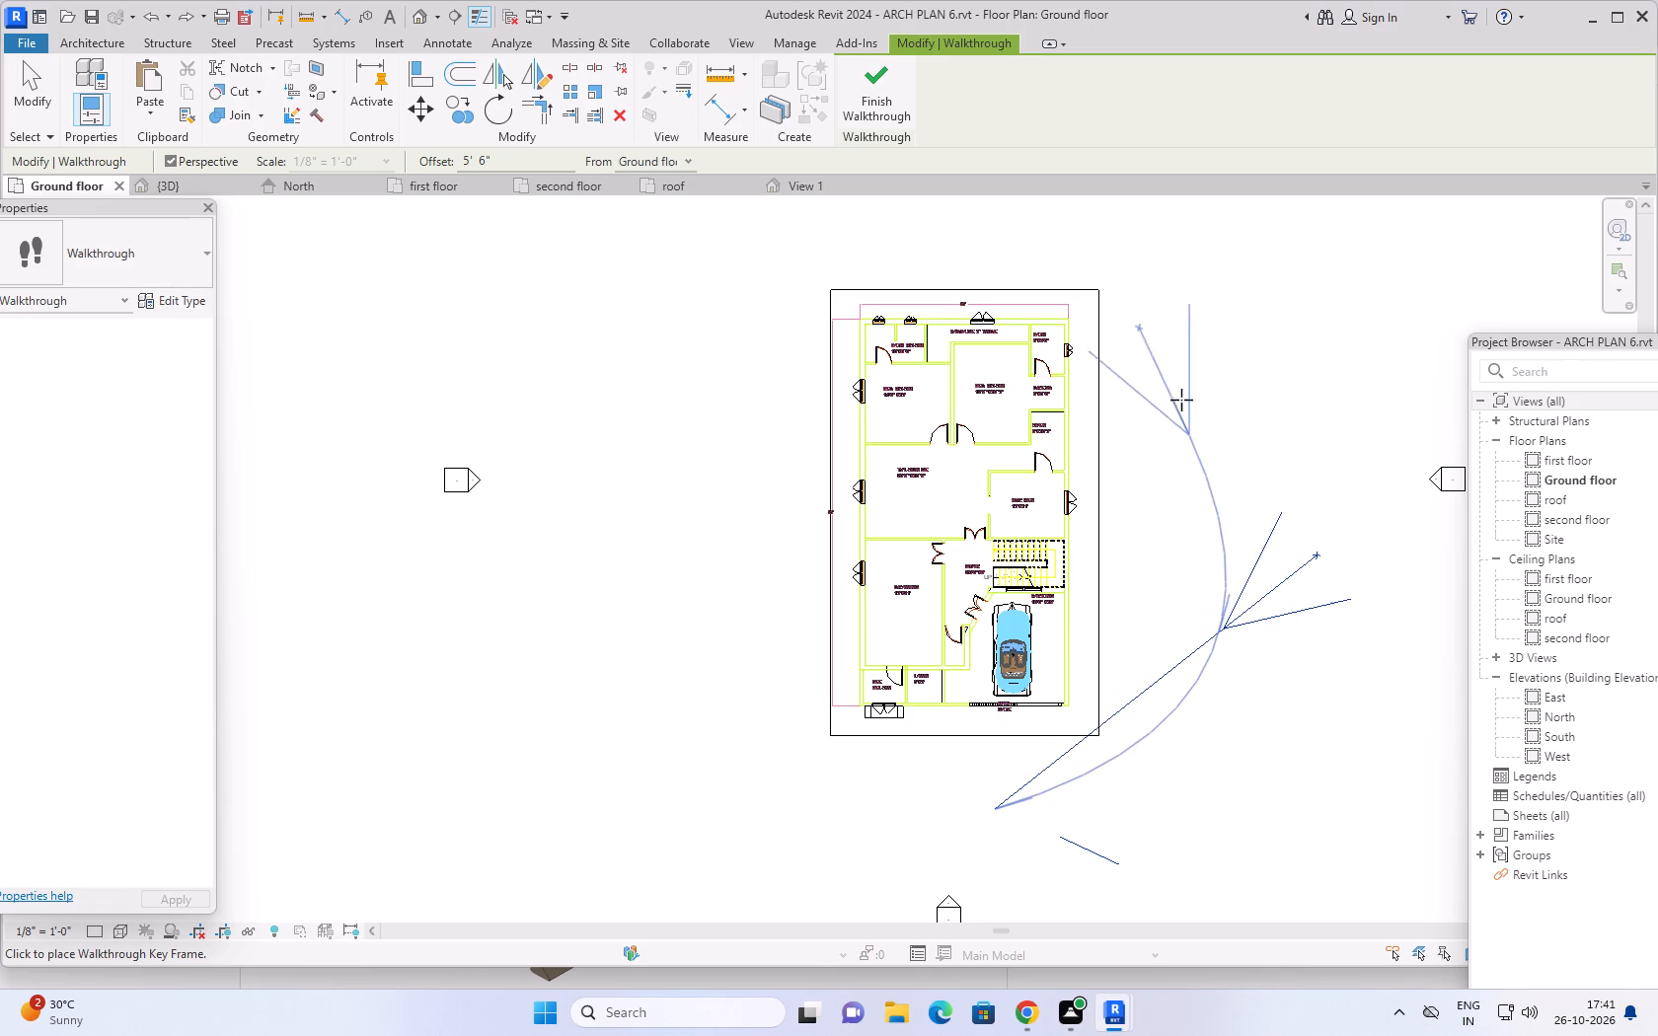
left_click(1195, 367)
left_click(957, 229)
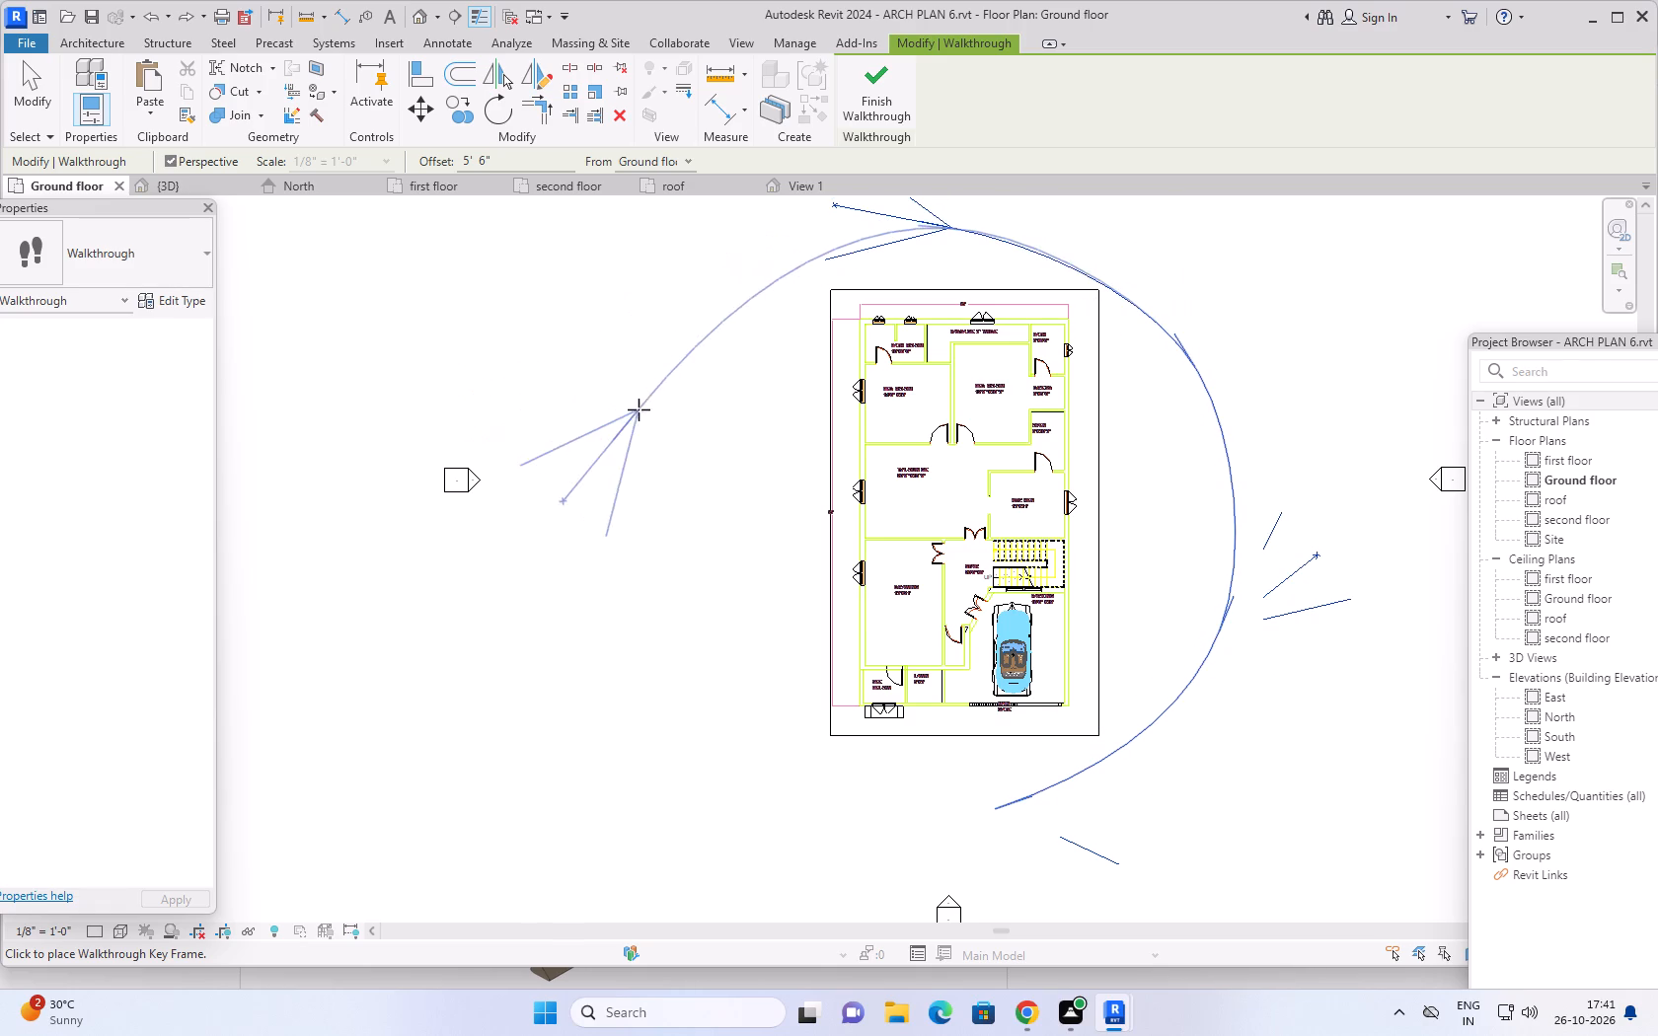
left_click(651, 412)
left_click(678, 681)
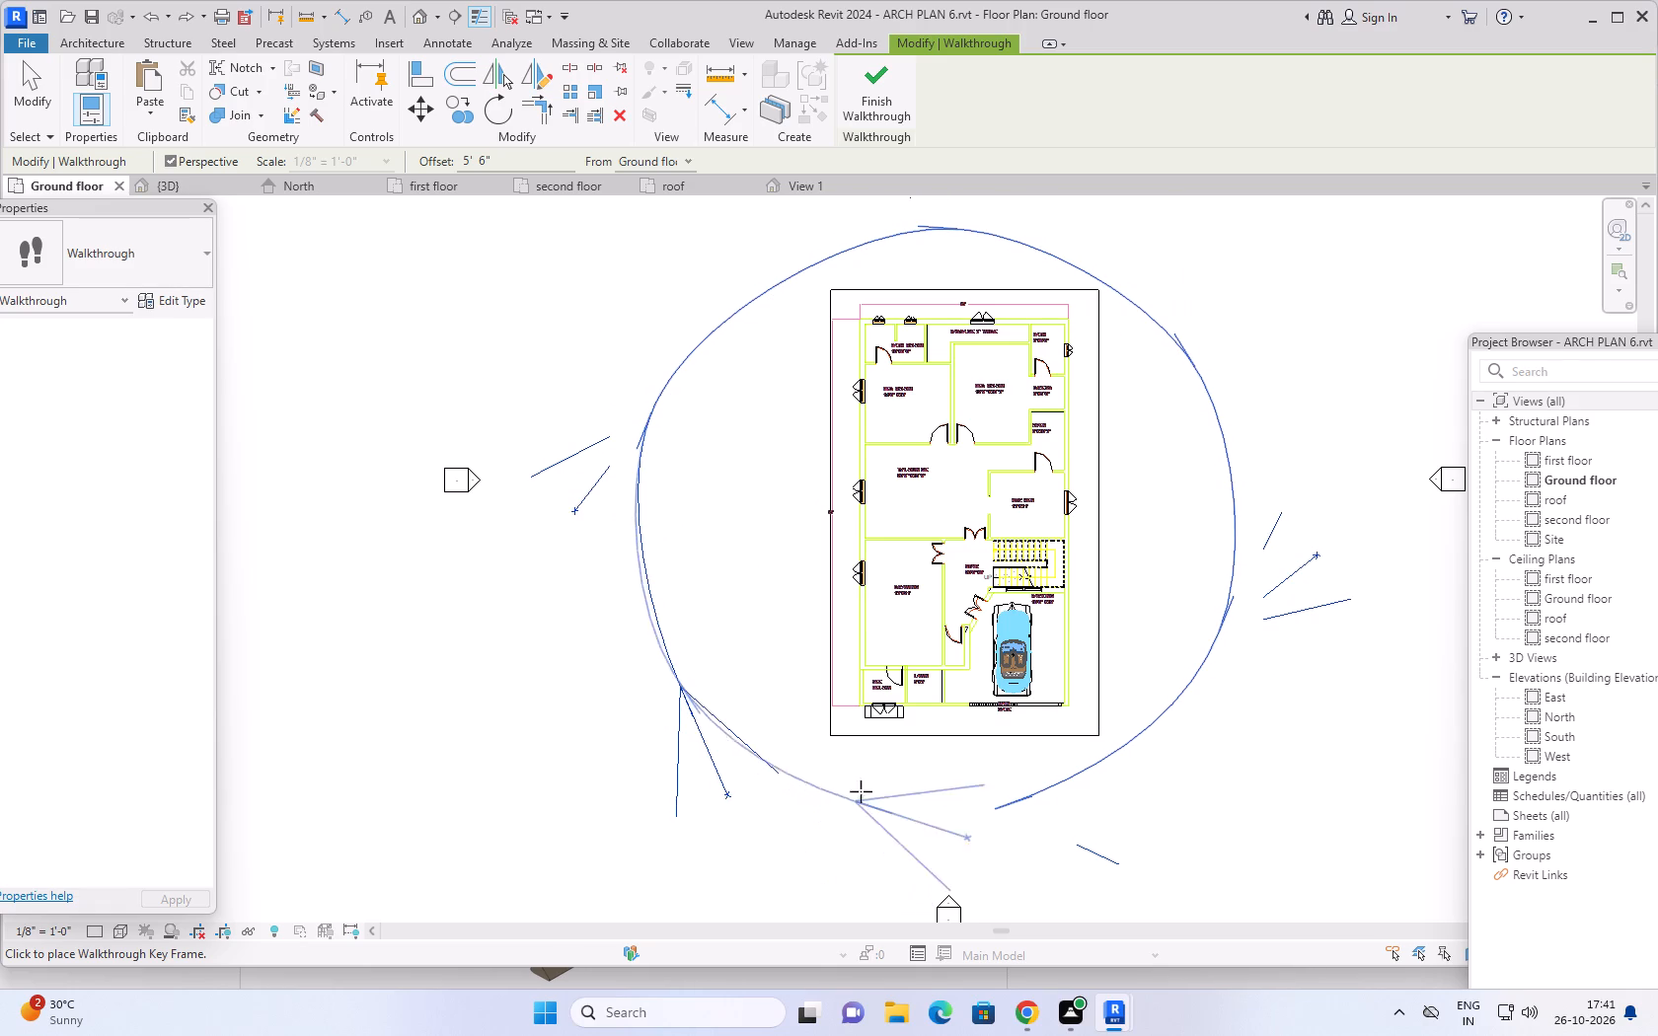
left_click(913, 759)
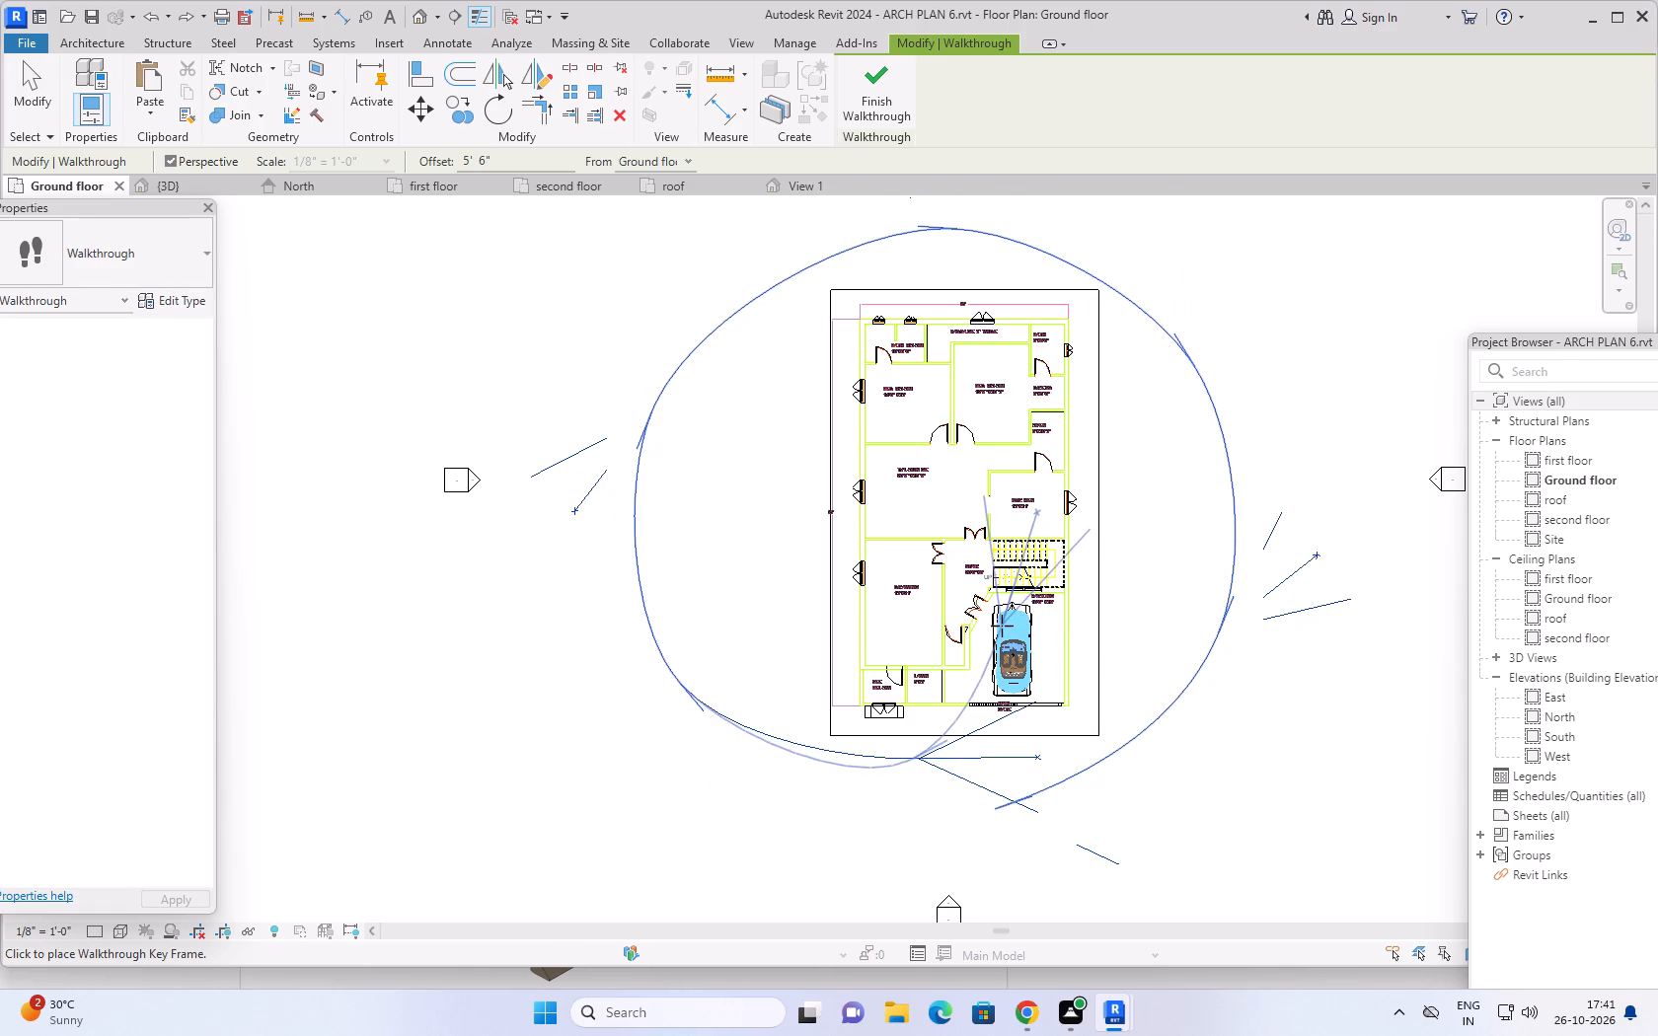
left_click(1002, 626)
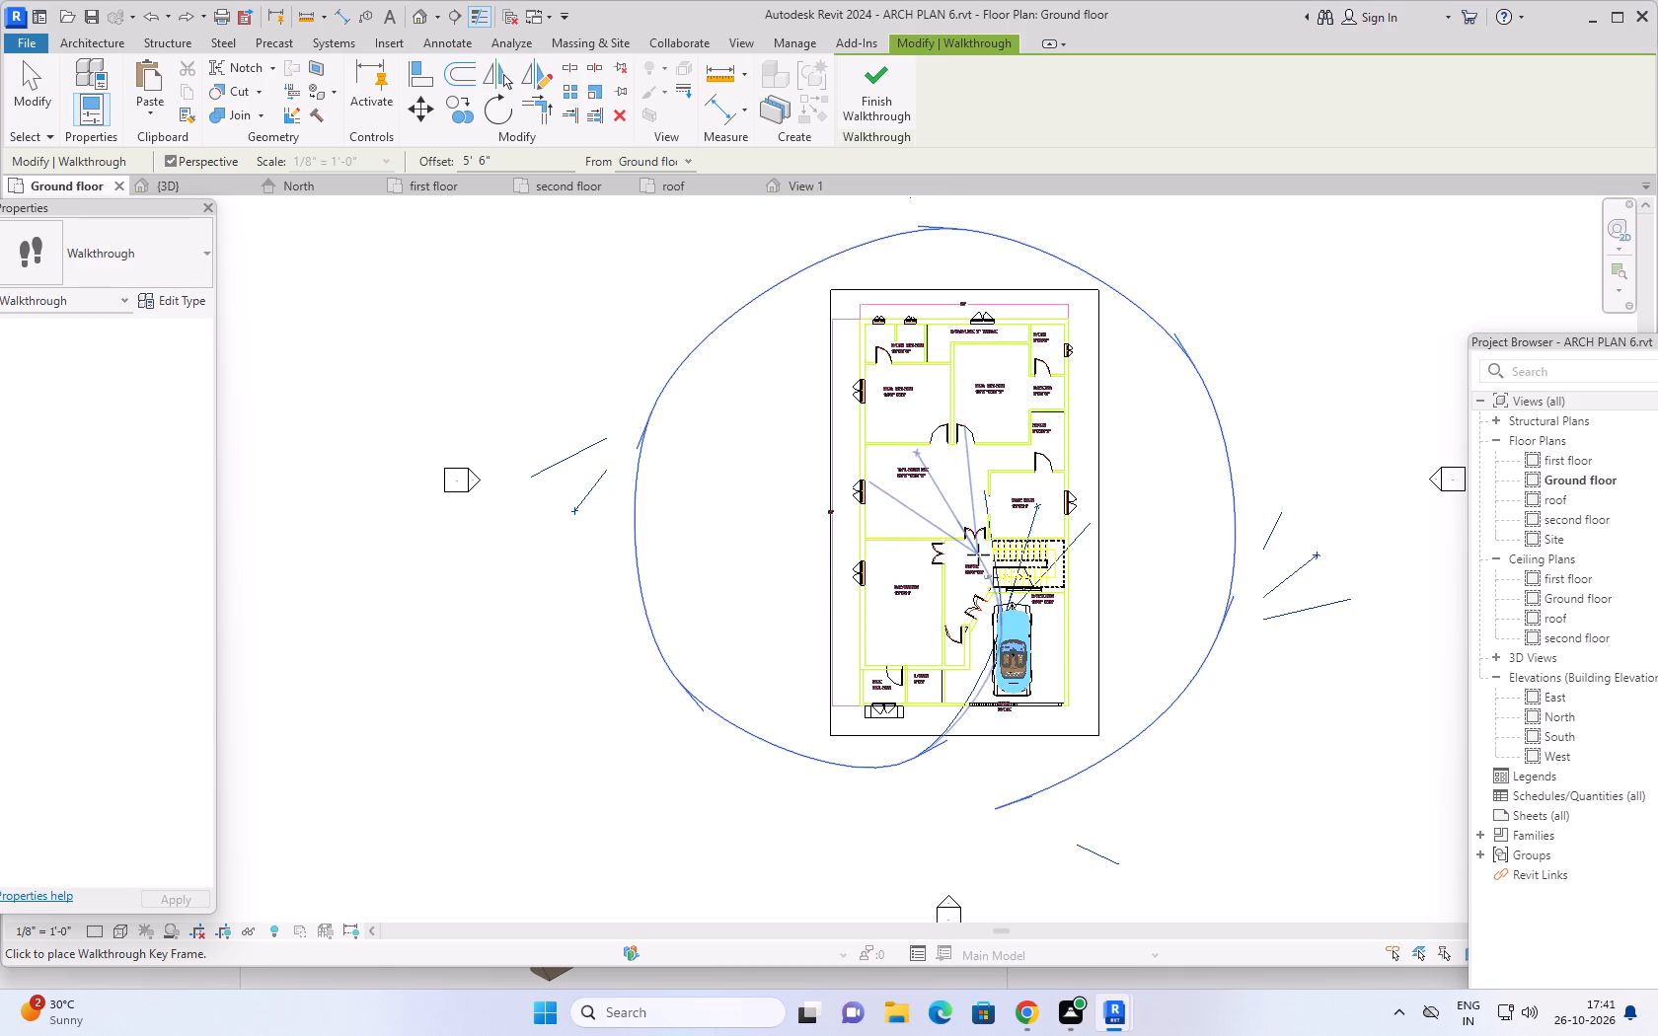
left_click(978, 551)
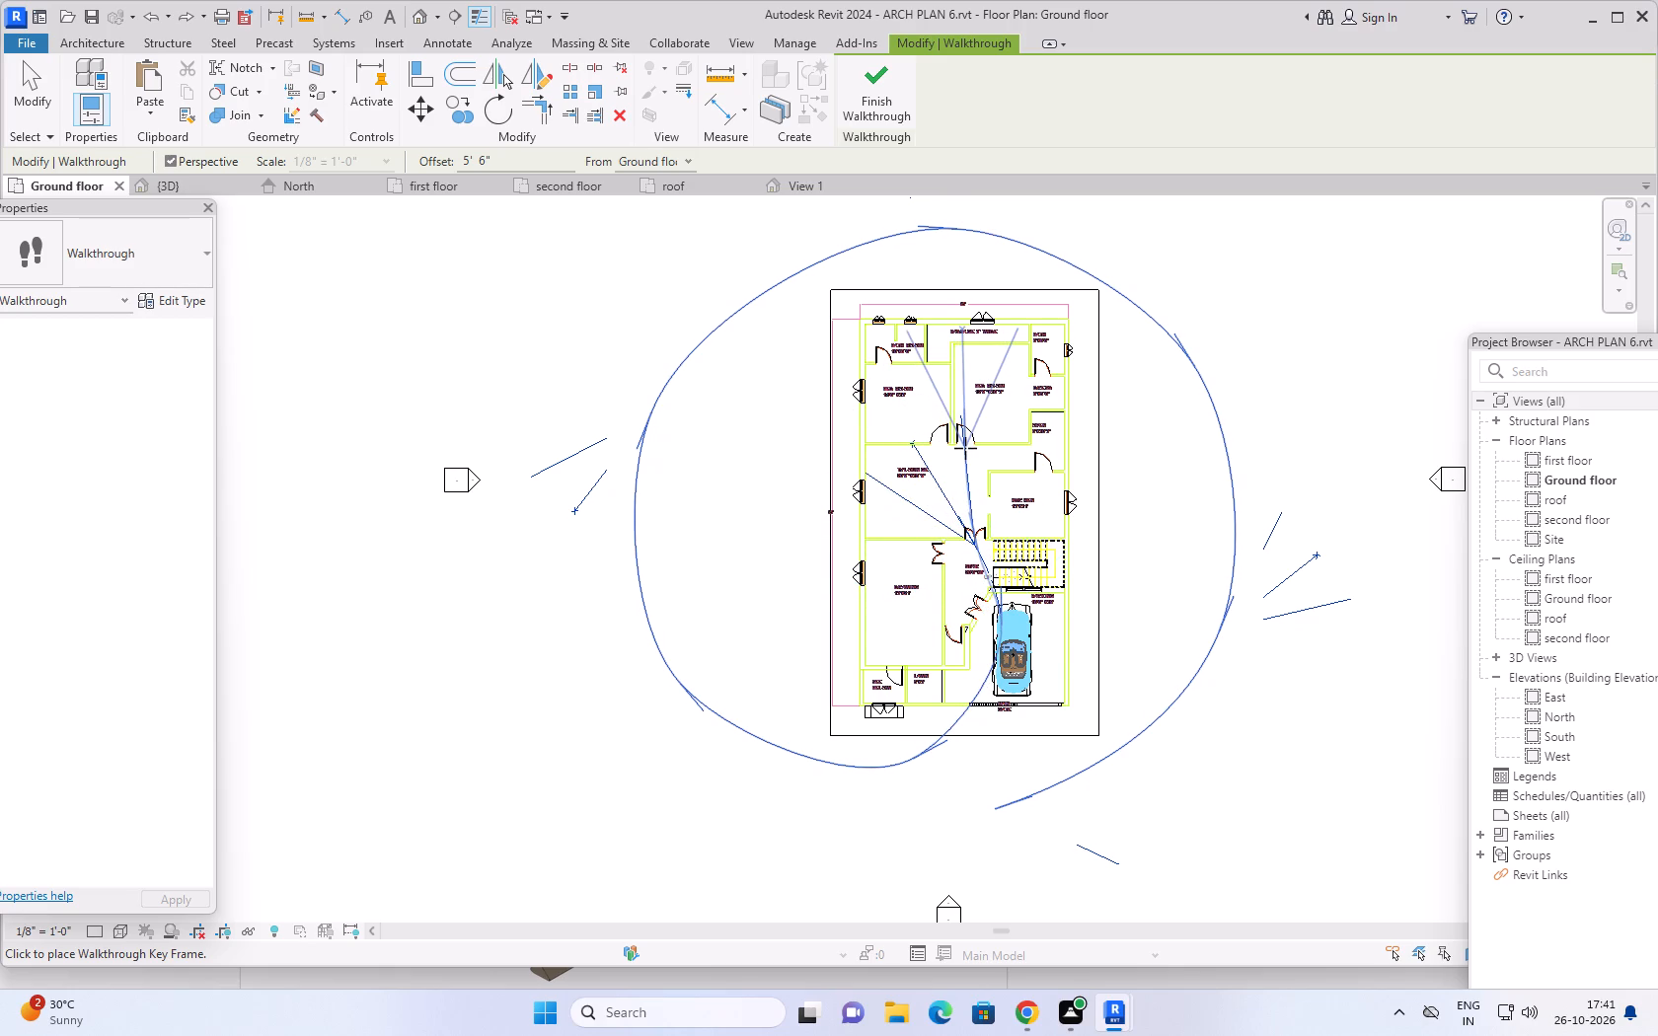
left_click(965, 448)
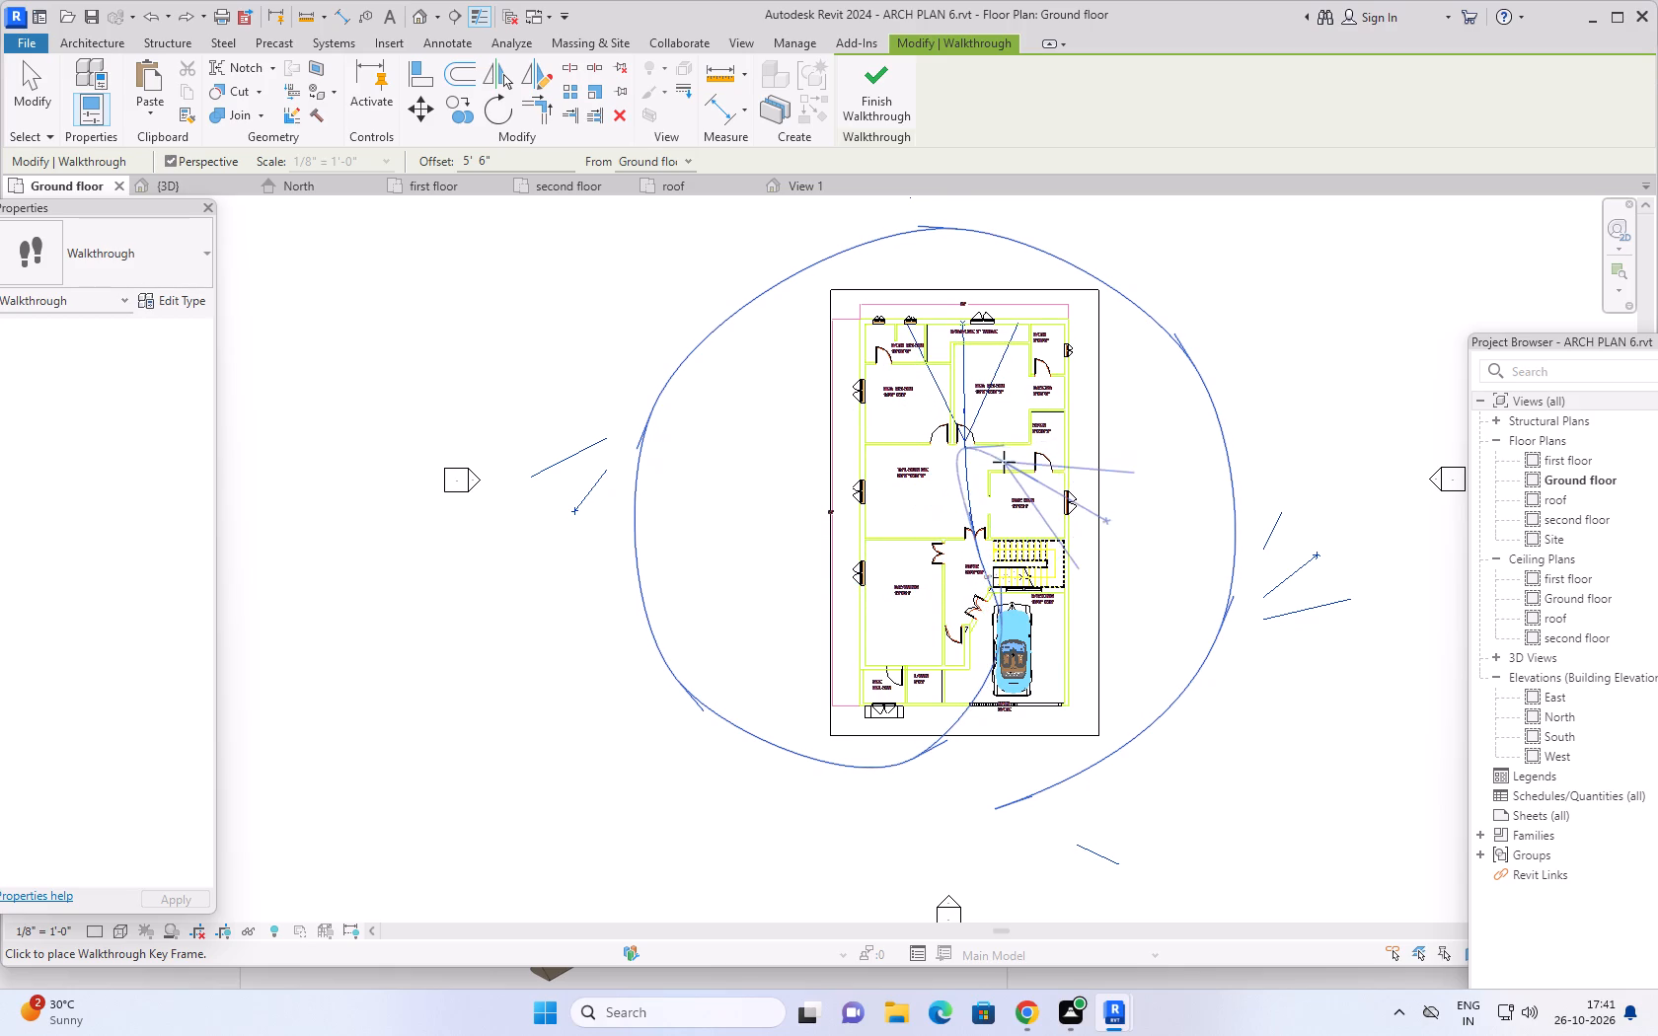
left_click(886, 90)
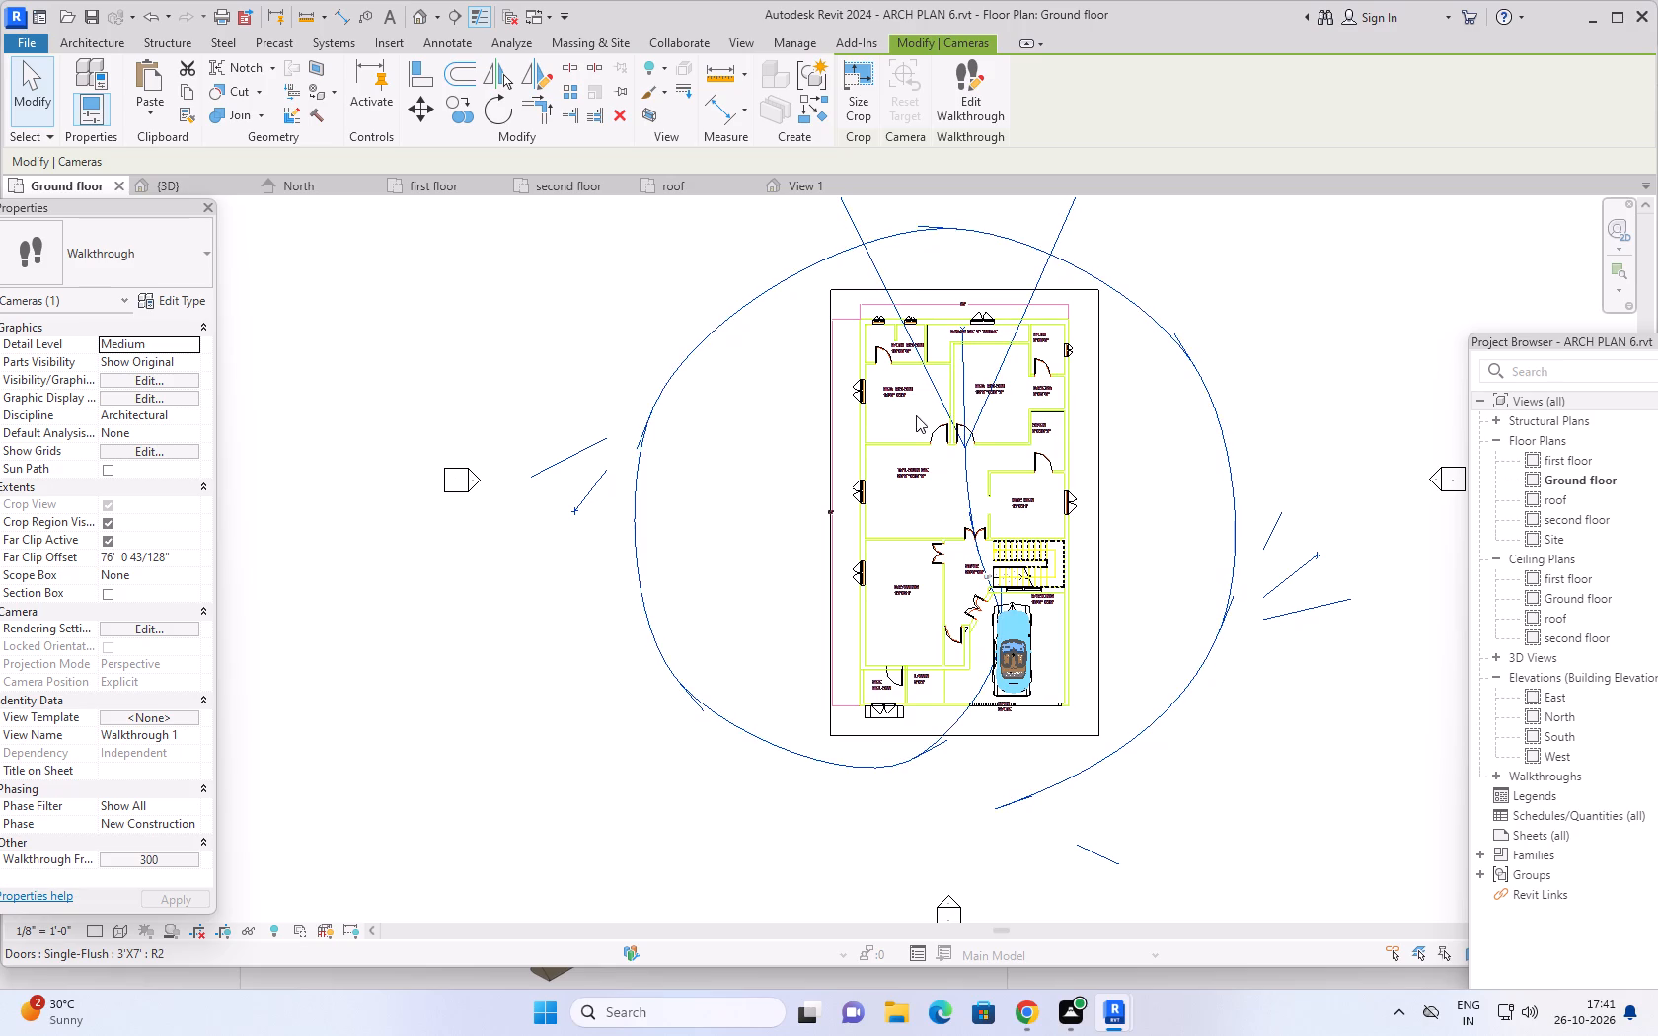
Open the walkthrough path for editing, bring the camera back to the car porch key frame and aim it into the adjacent front room.
scroll(987, 419, "up", 1)
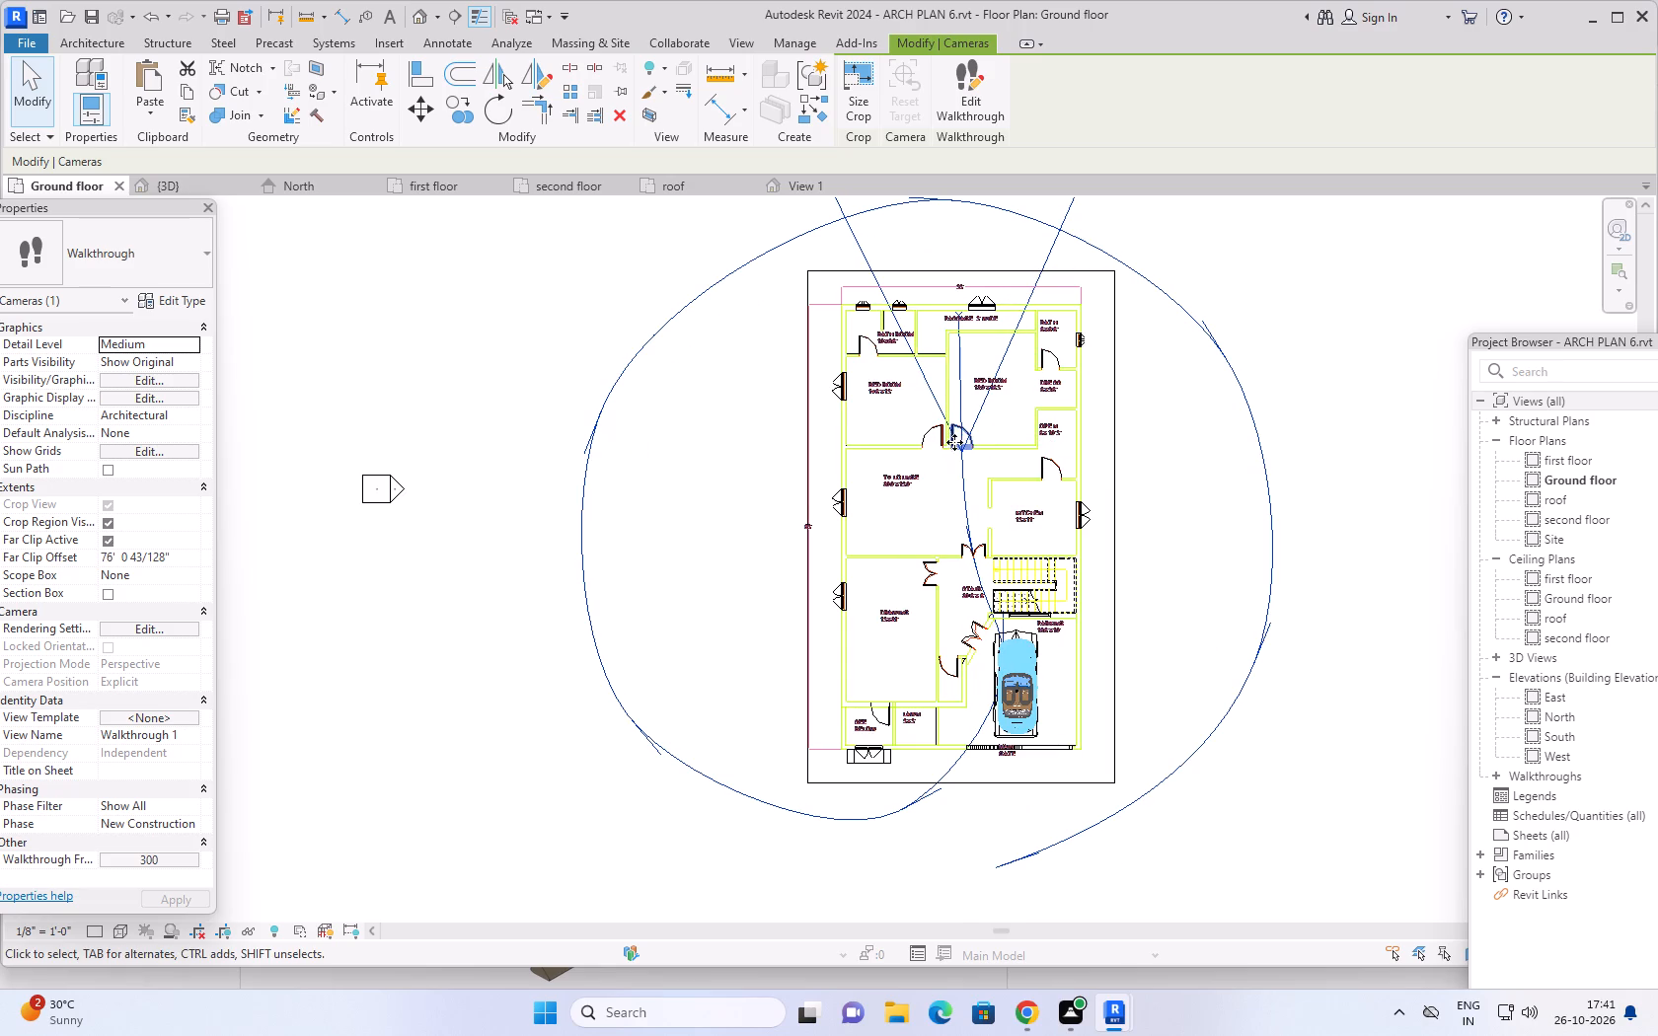
left_click(962, 447)
left_click(980, 96)
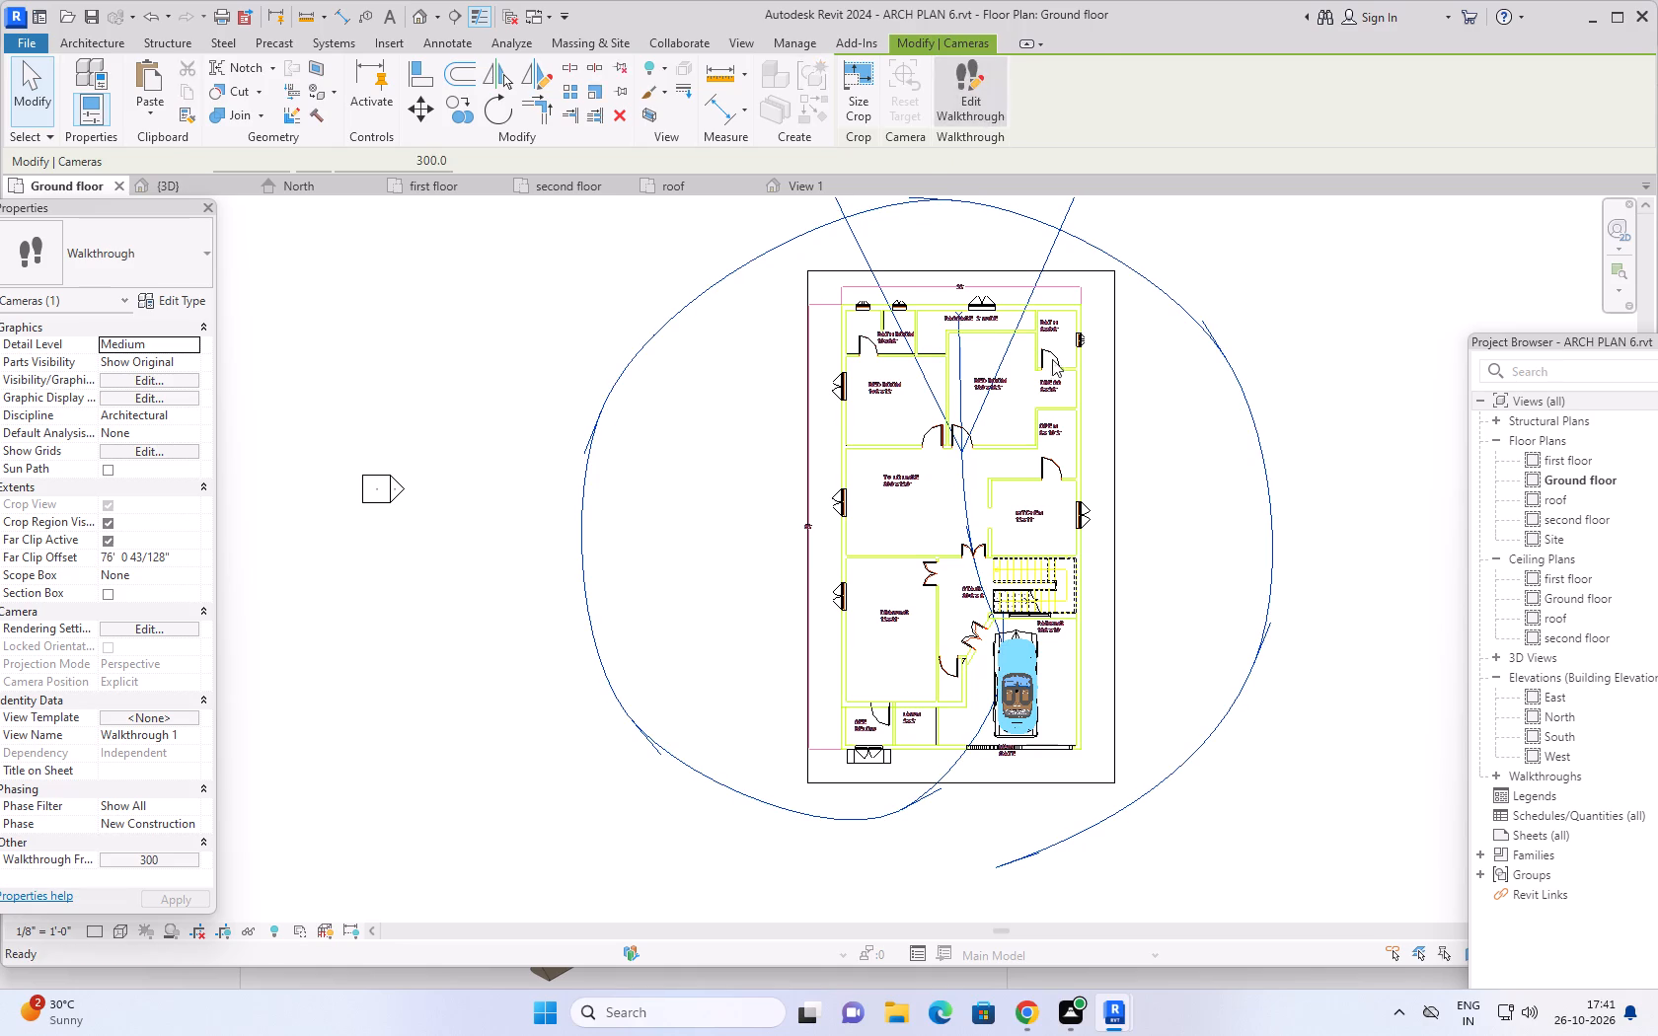
left_click_drag(958, 313, 957, 321)
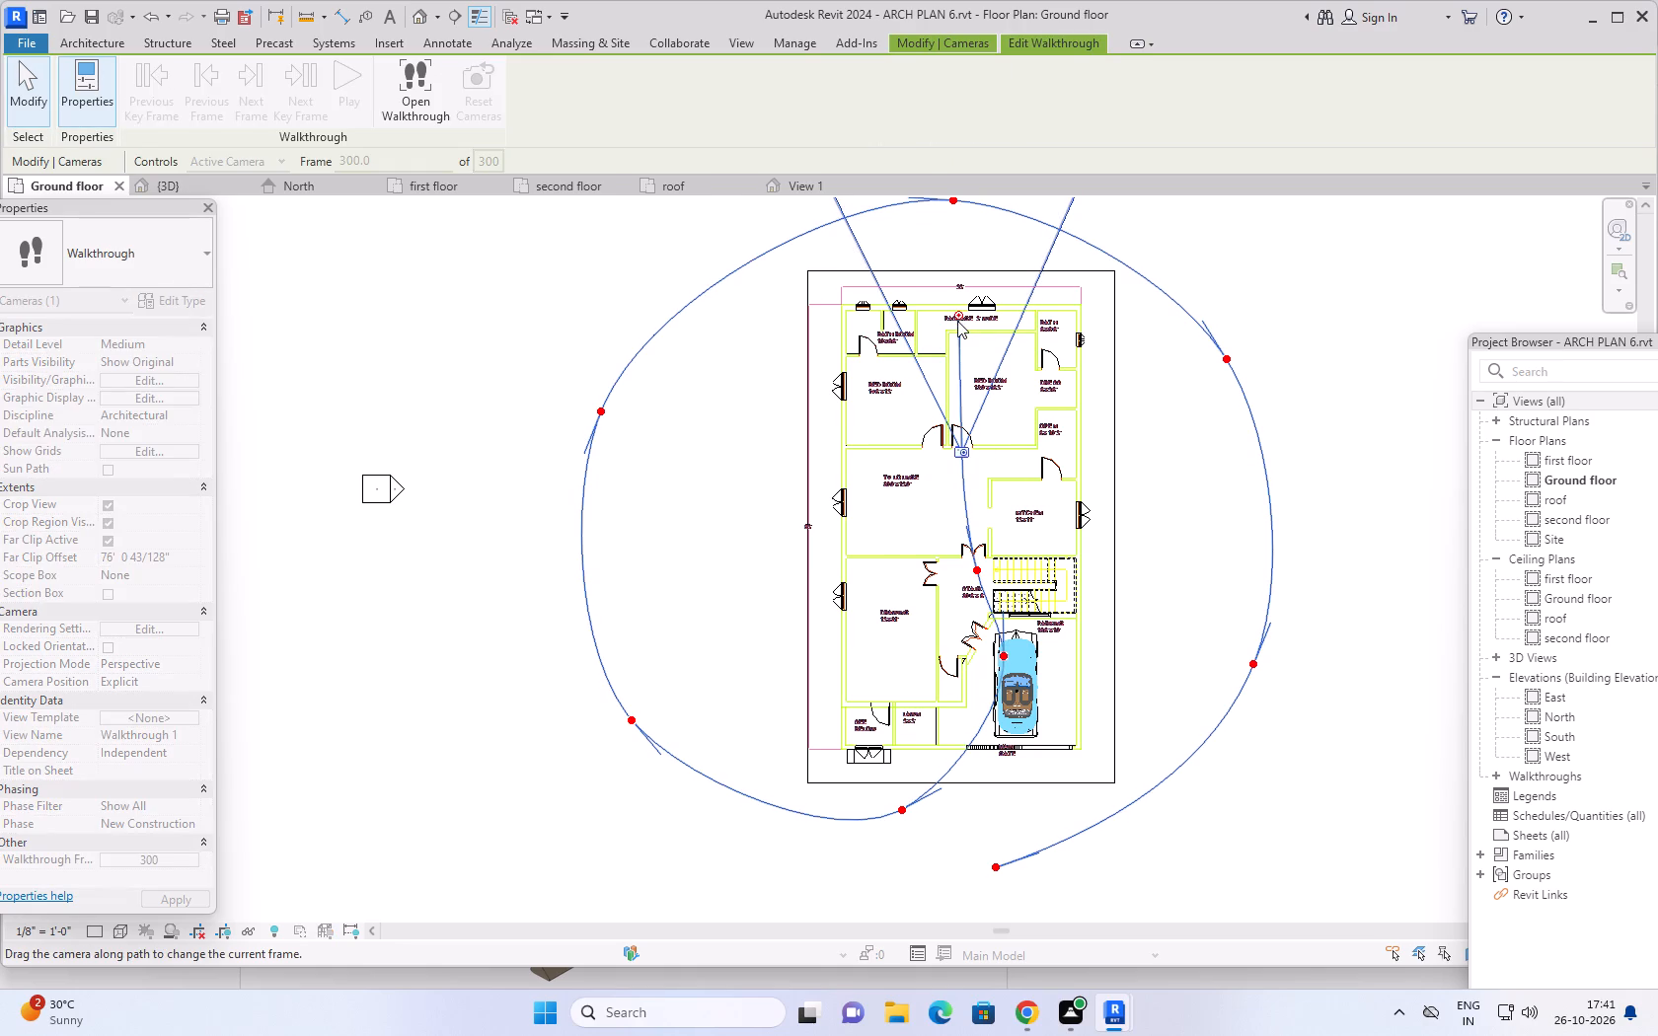
left_click_drag(957, 321, 959, 345)
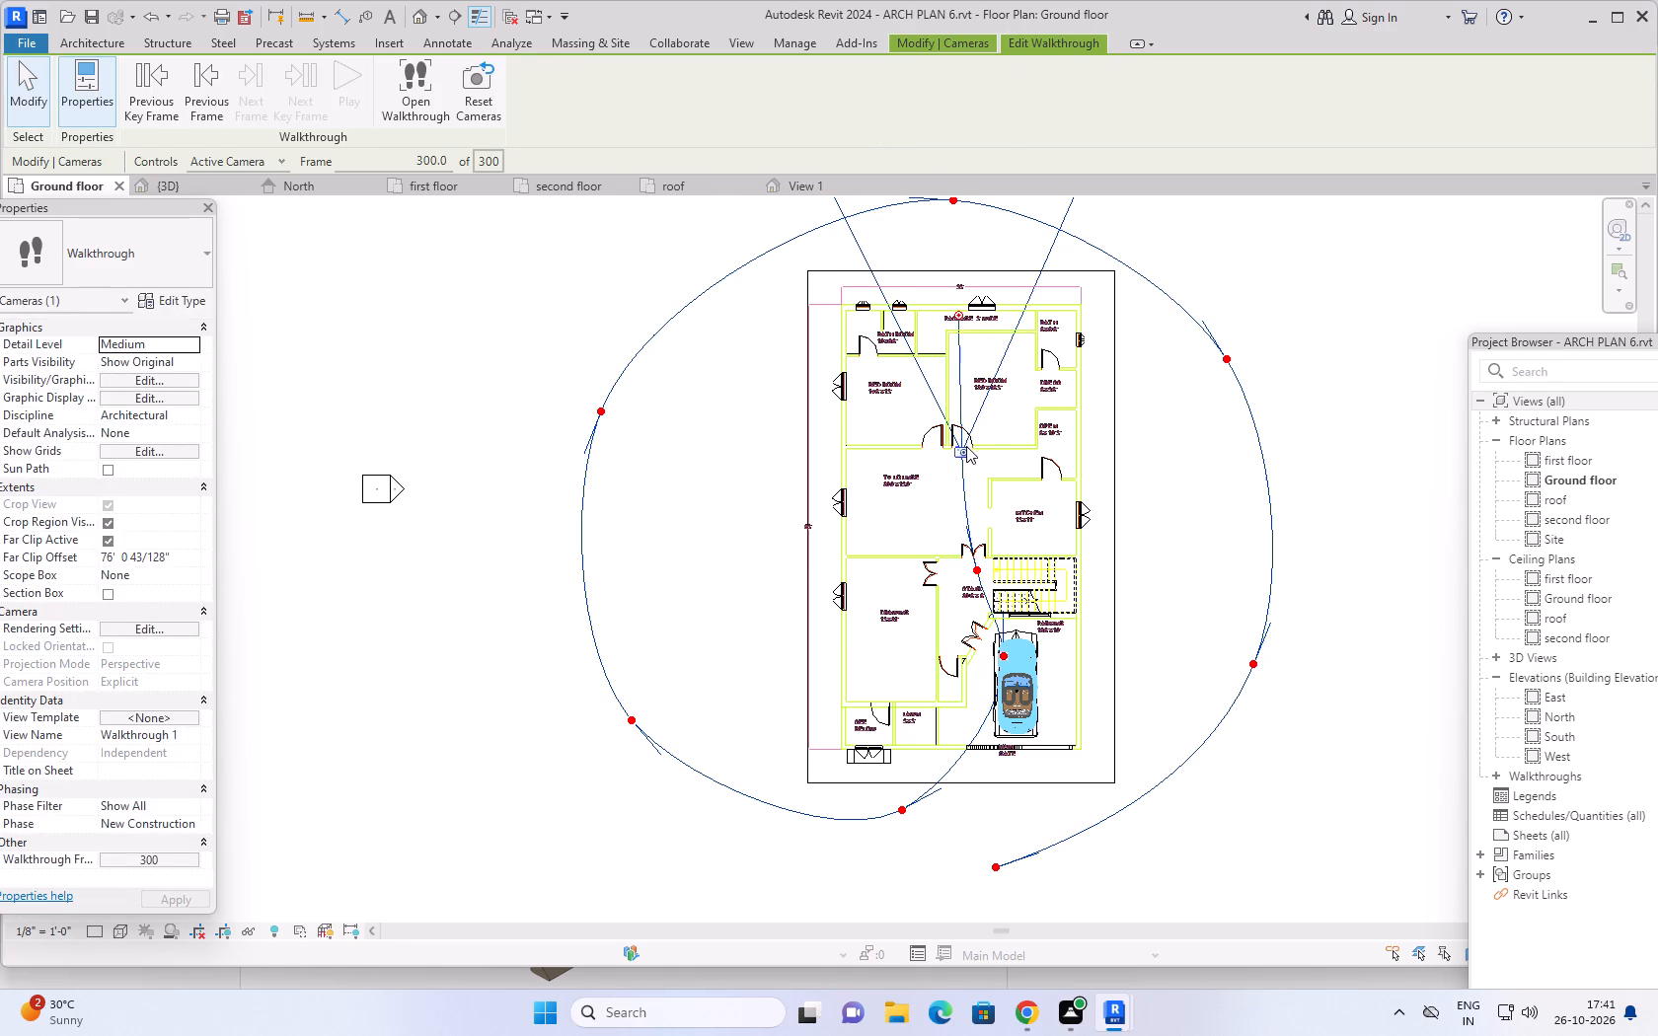
left_click_drag(964, 448, 973, 573)
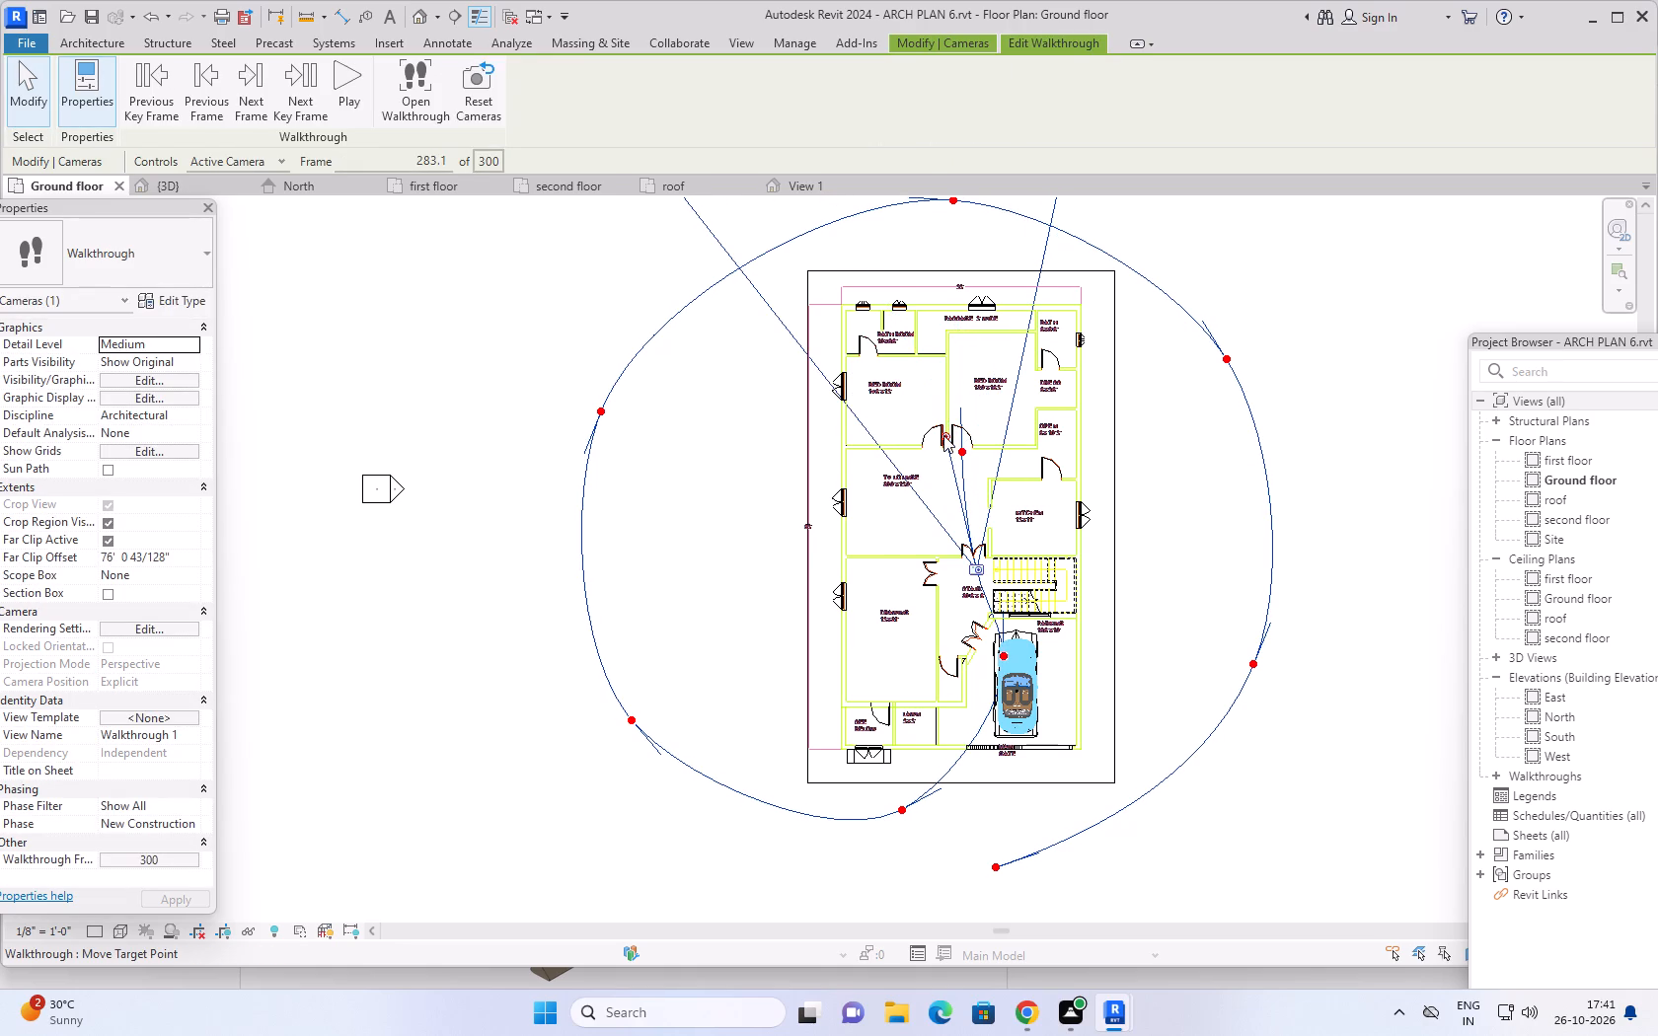
left_click_drag(976, 569, 985, 589)
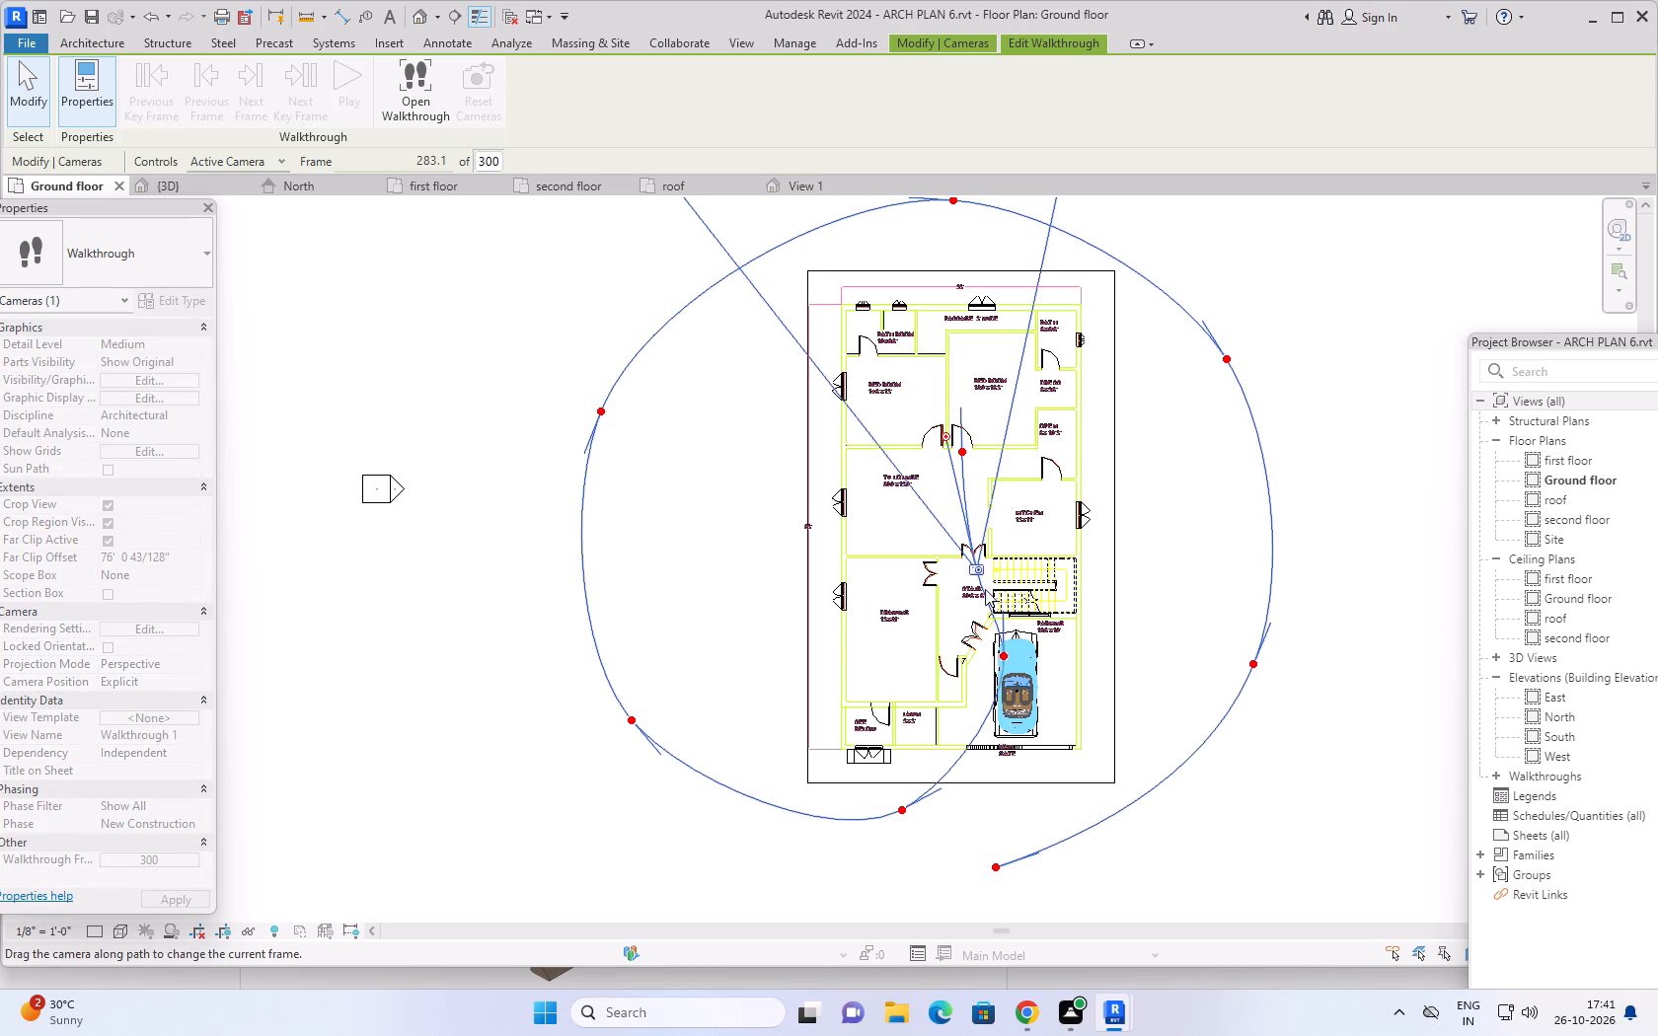
left_click_drag(985, 589, 1001, 656)
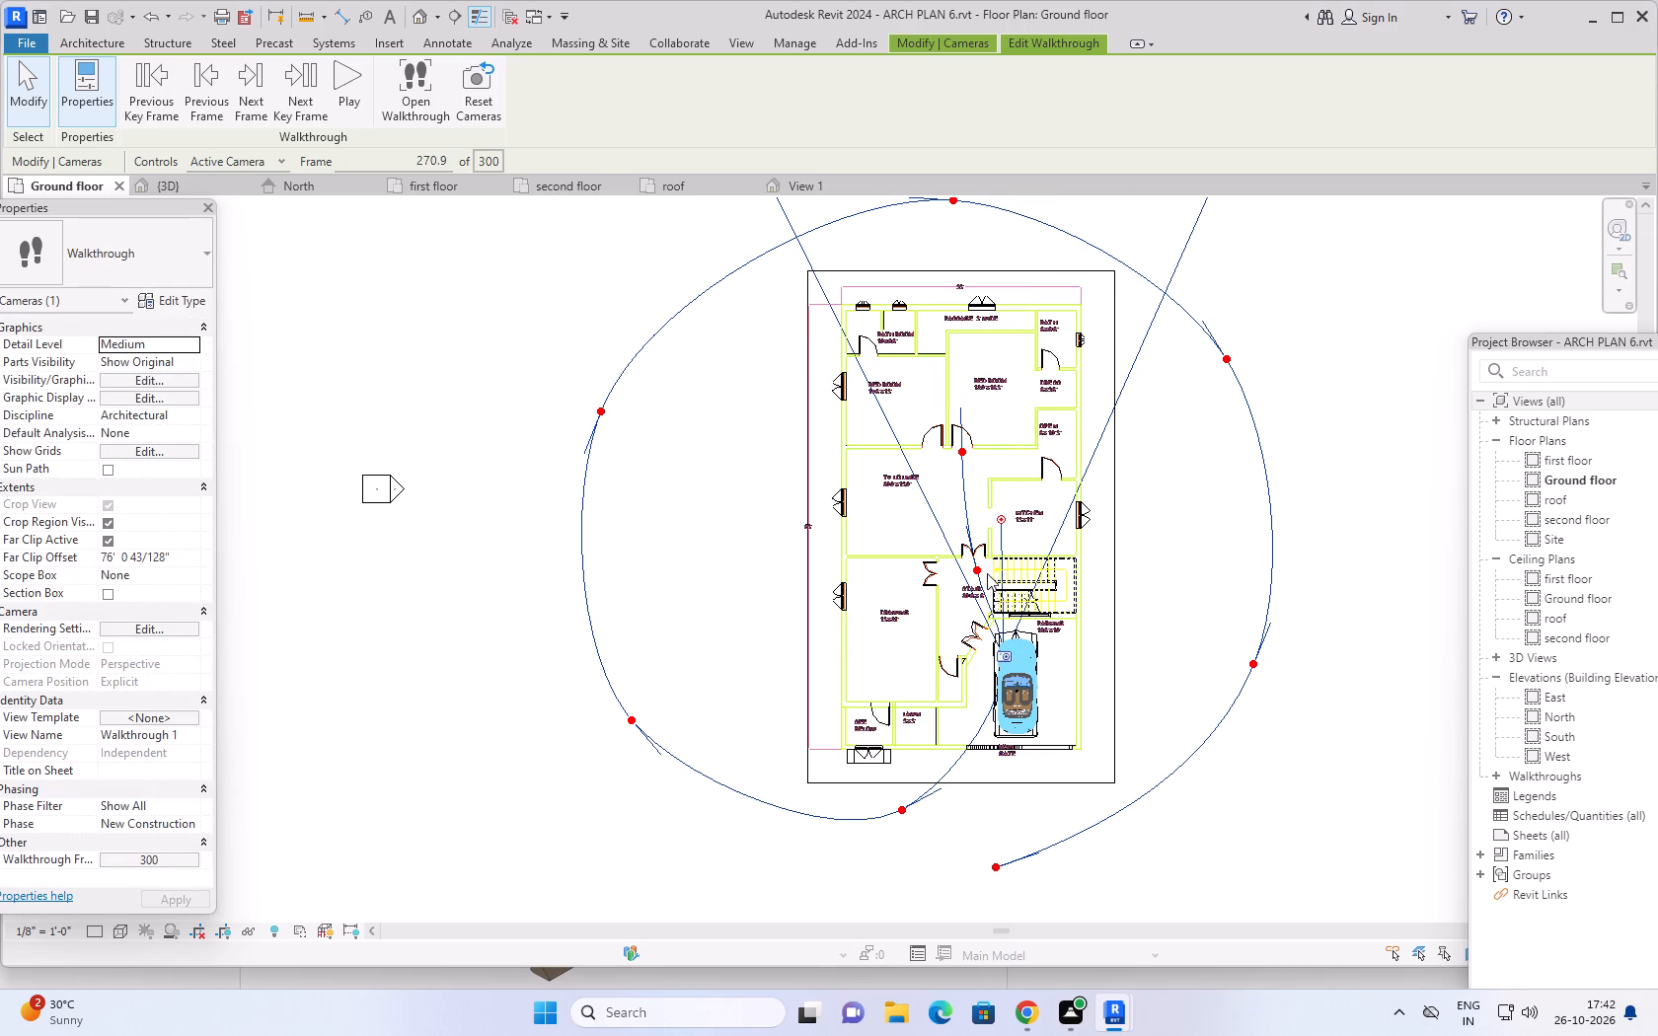
left_click_drag(976, 568, 969, 571)
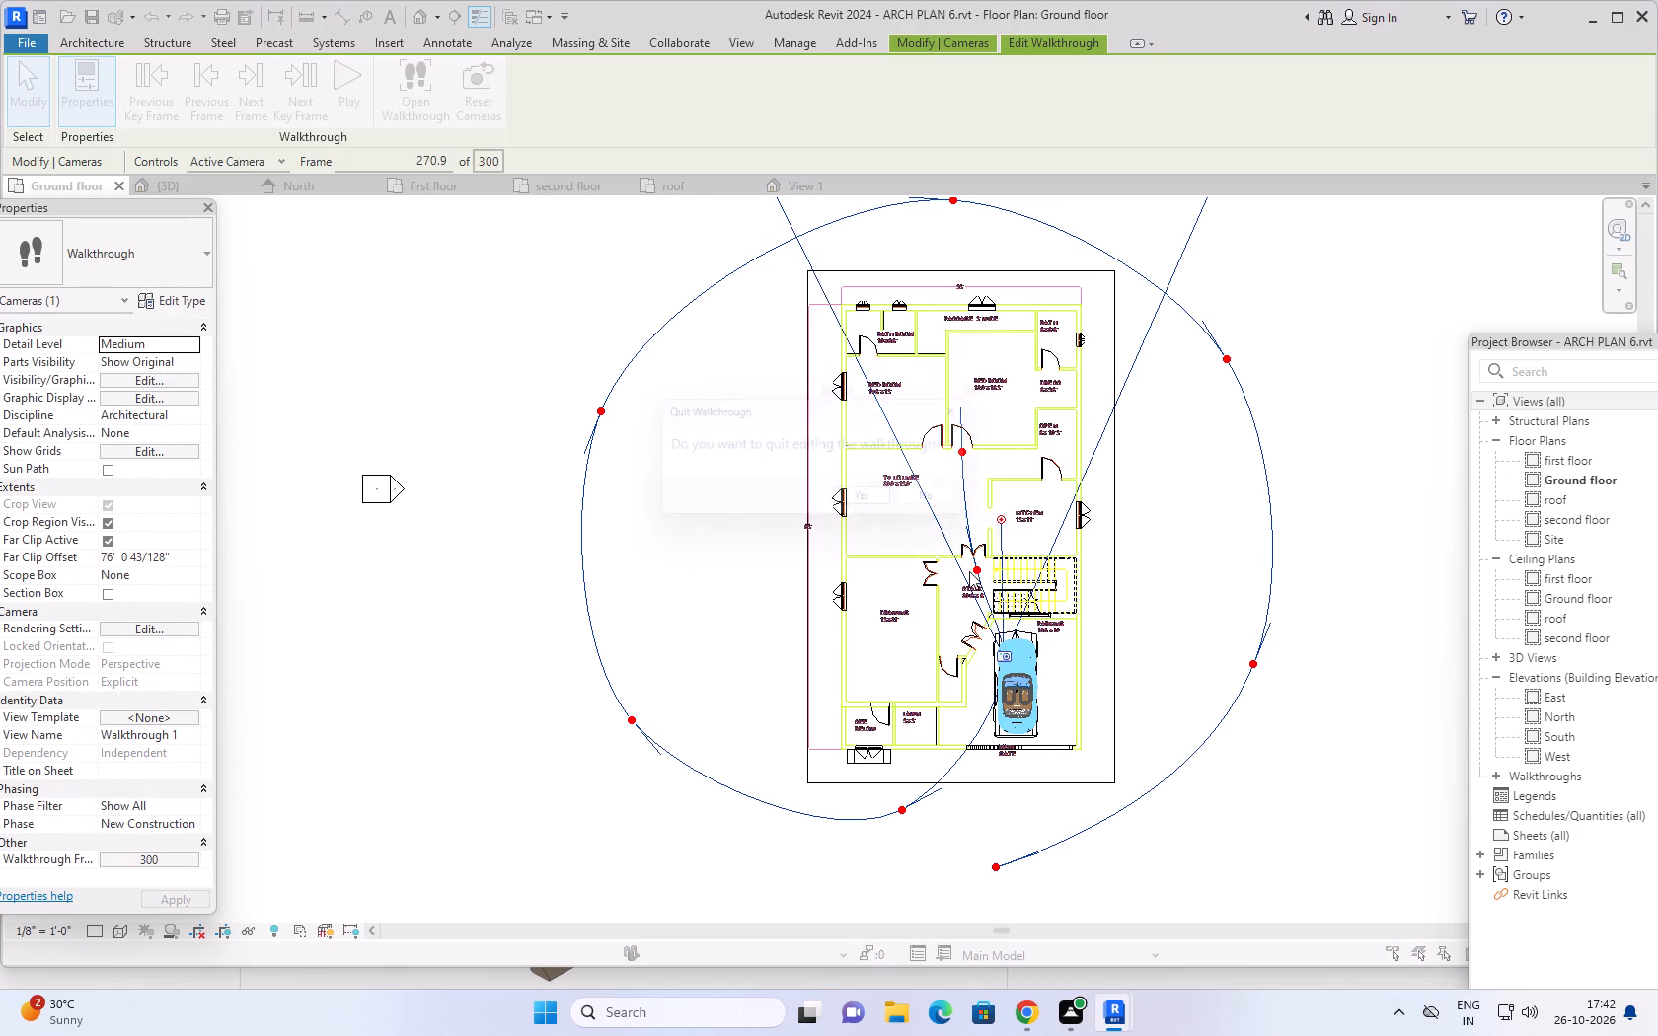
left_click_drag(969, 571, 965, 575)
left_click(981, 407)
left_click_drag(1001, 521, 925, 556)
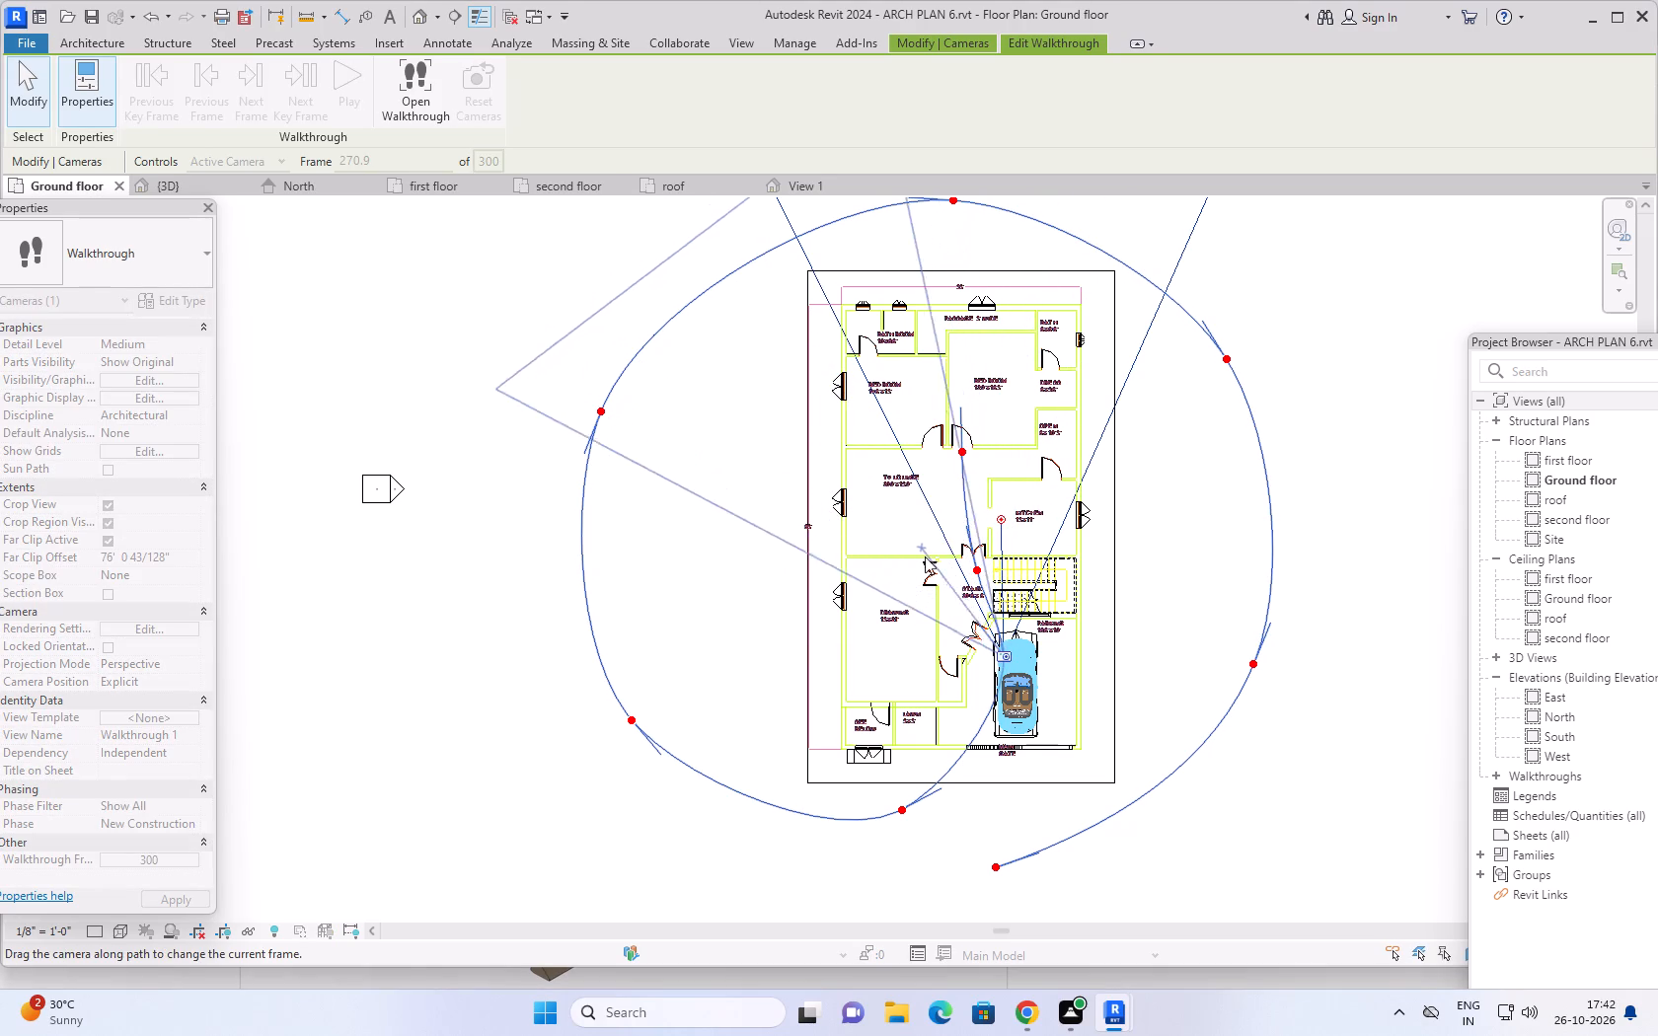
left_click_drag(925, 556, 904, 579)
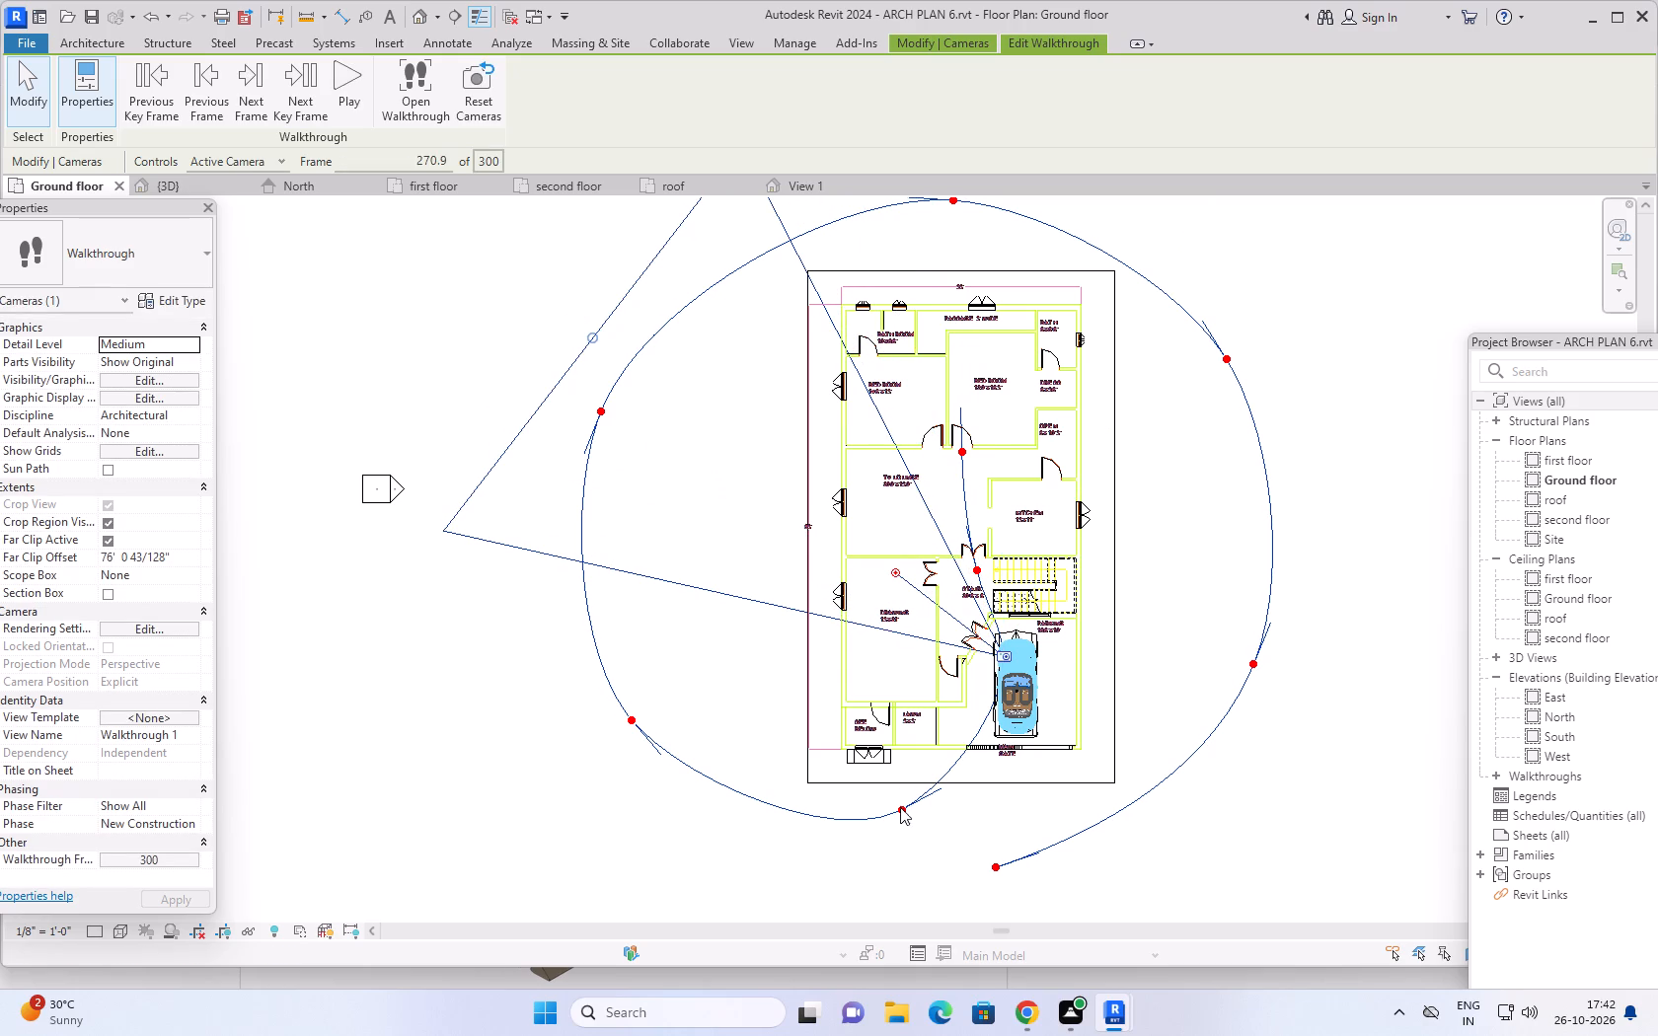
Move the camera to the key frame on the house's south side and aim its target at the front of the house.
left_click_drag(1008, 654, 923, 794)
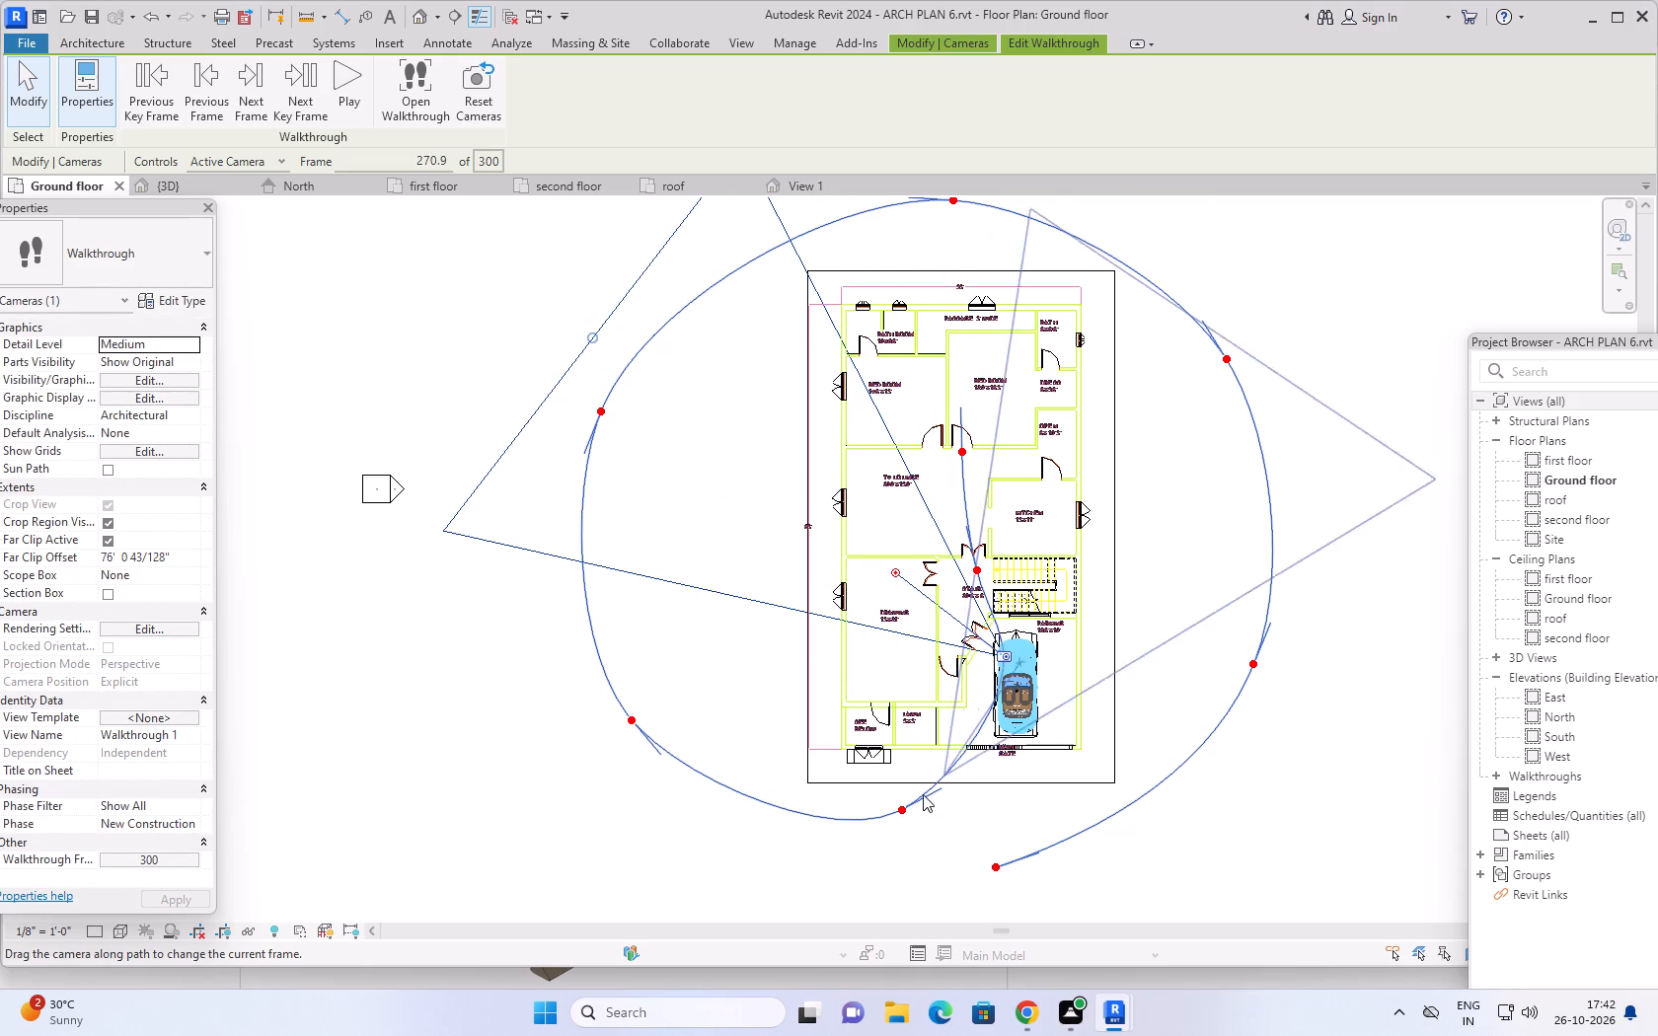
left_click_drag(923, 794, 903, 809)
left_click_drag(1019, 744, 942, 722)
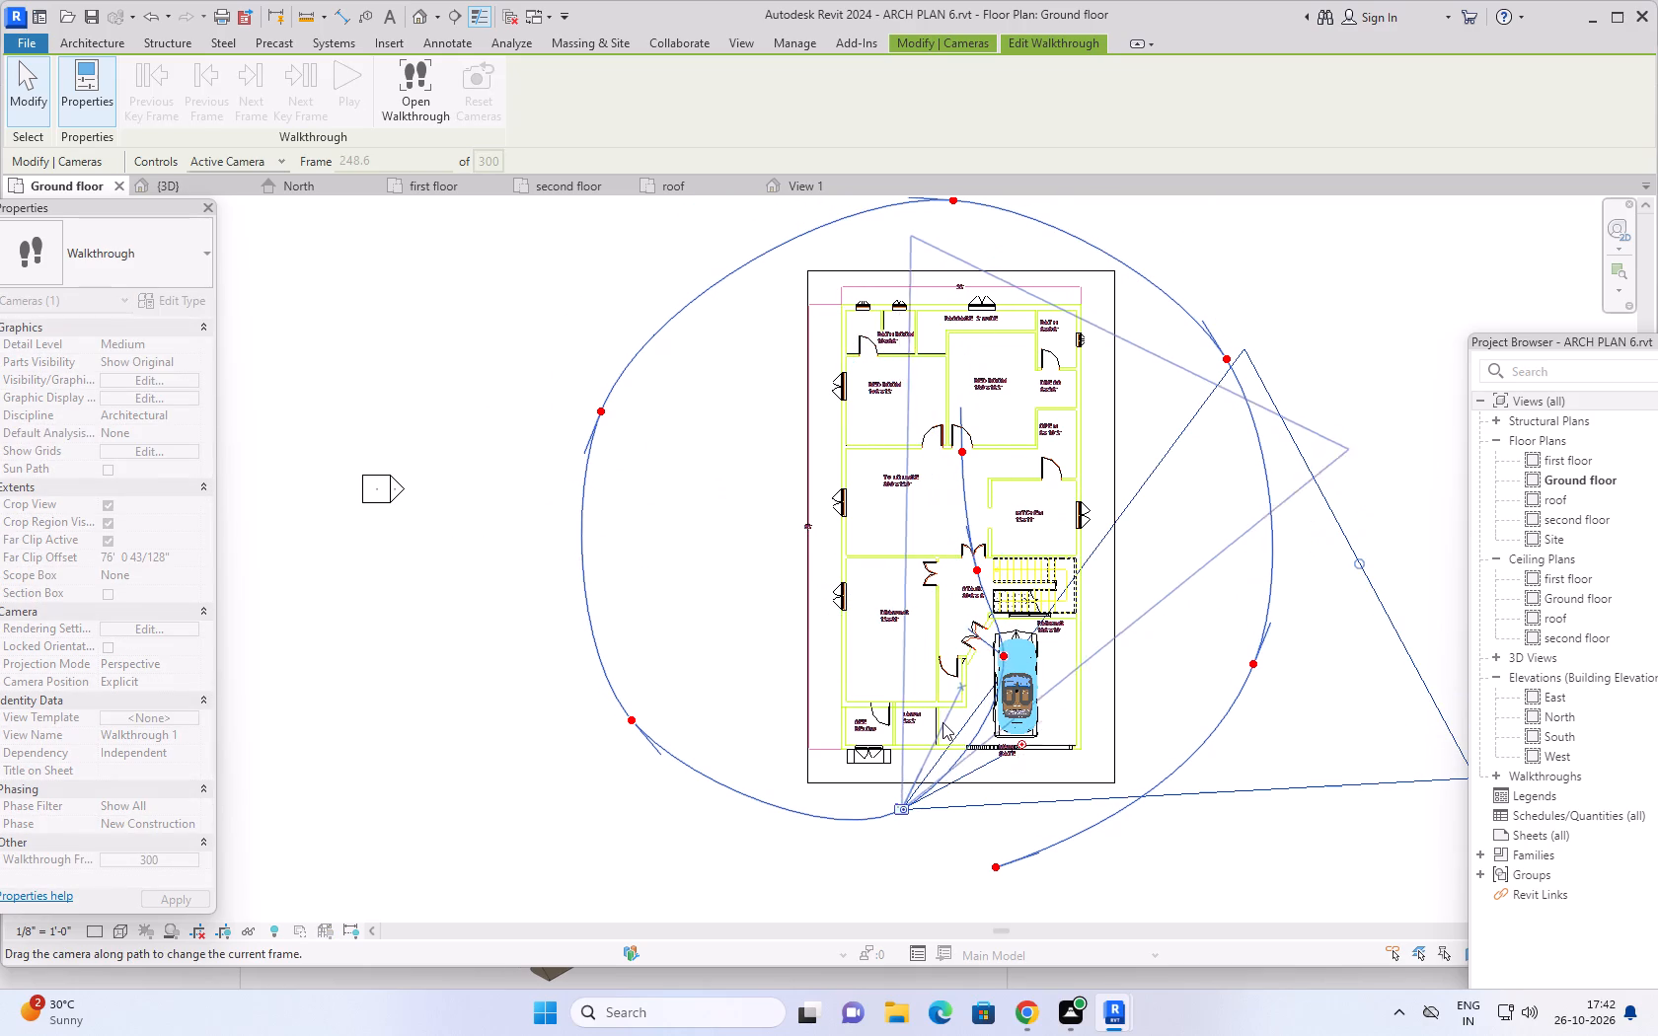
left_click_drag(942, 722, 942, 726)
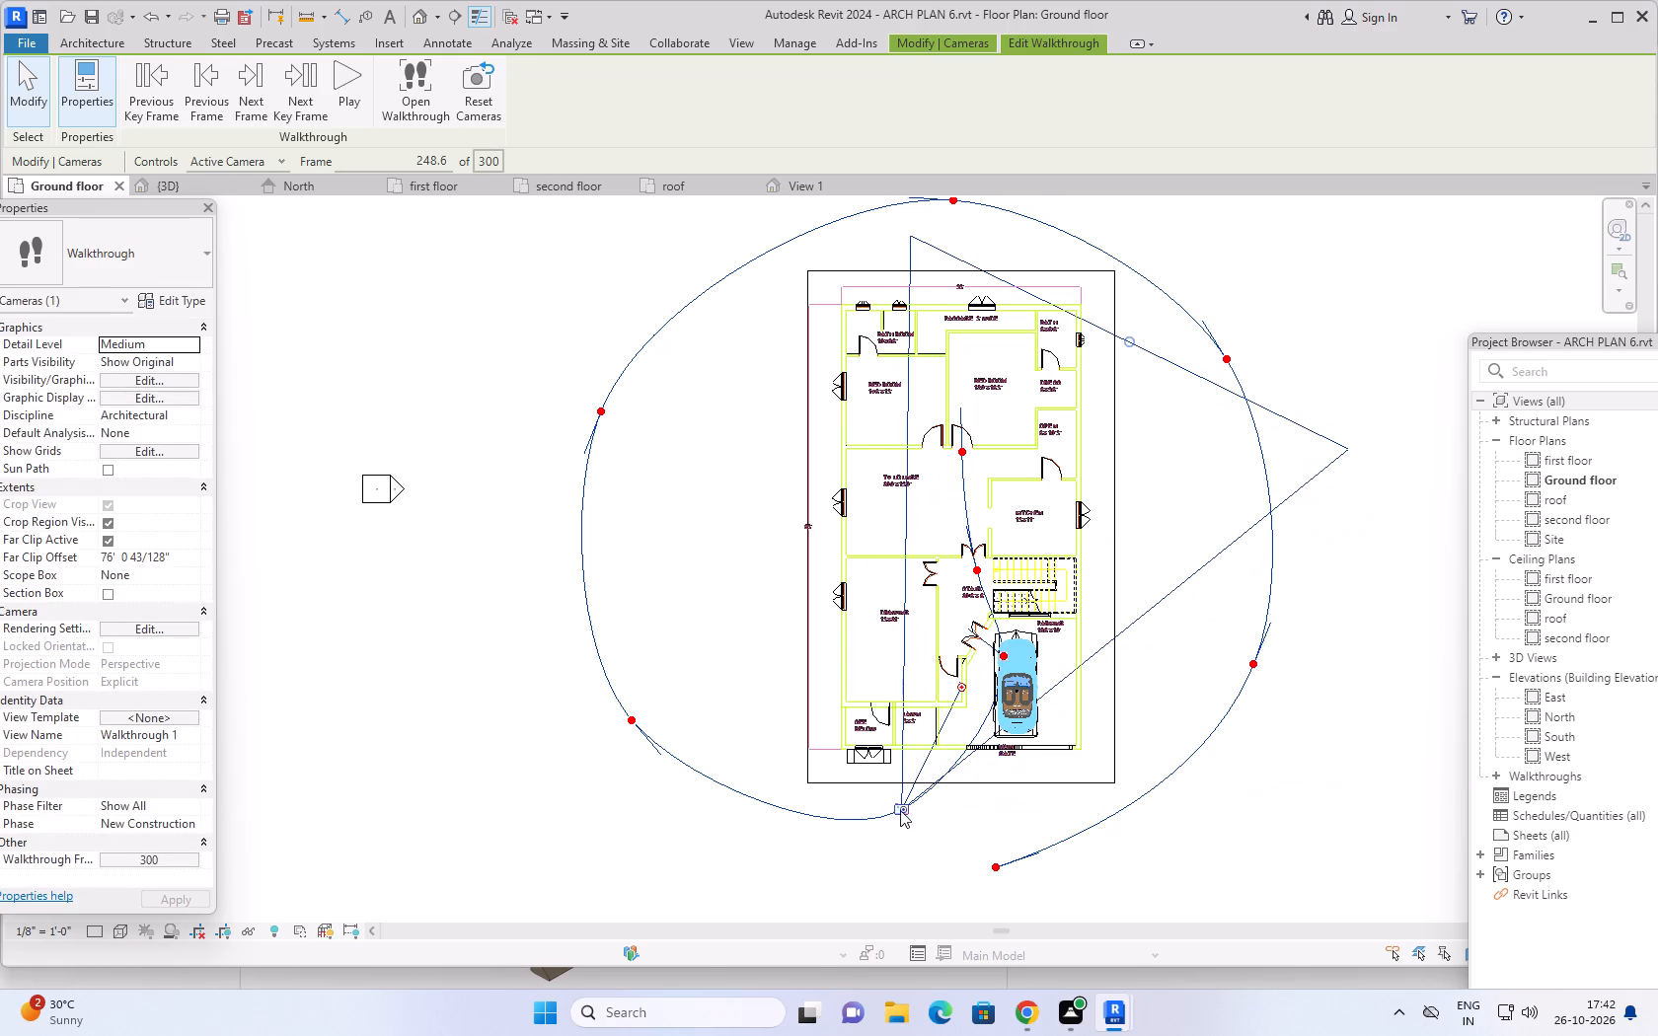
Move the camera back to the key frame off the house's south-west corner and aim its target at the house.
left_click_drag(894, 807, 642, 769)
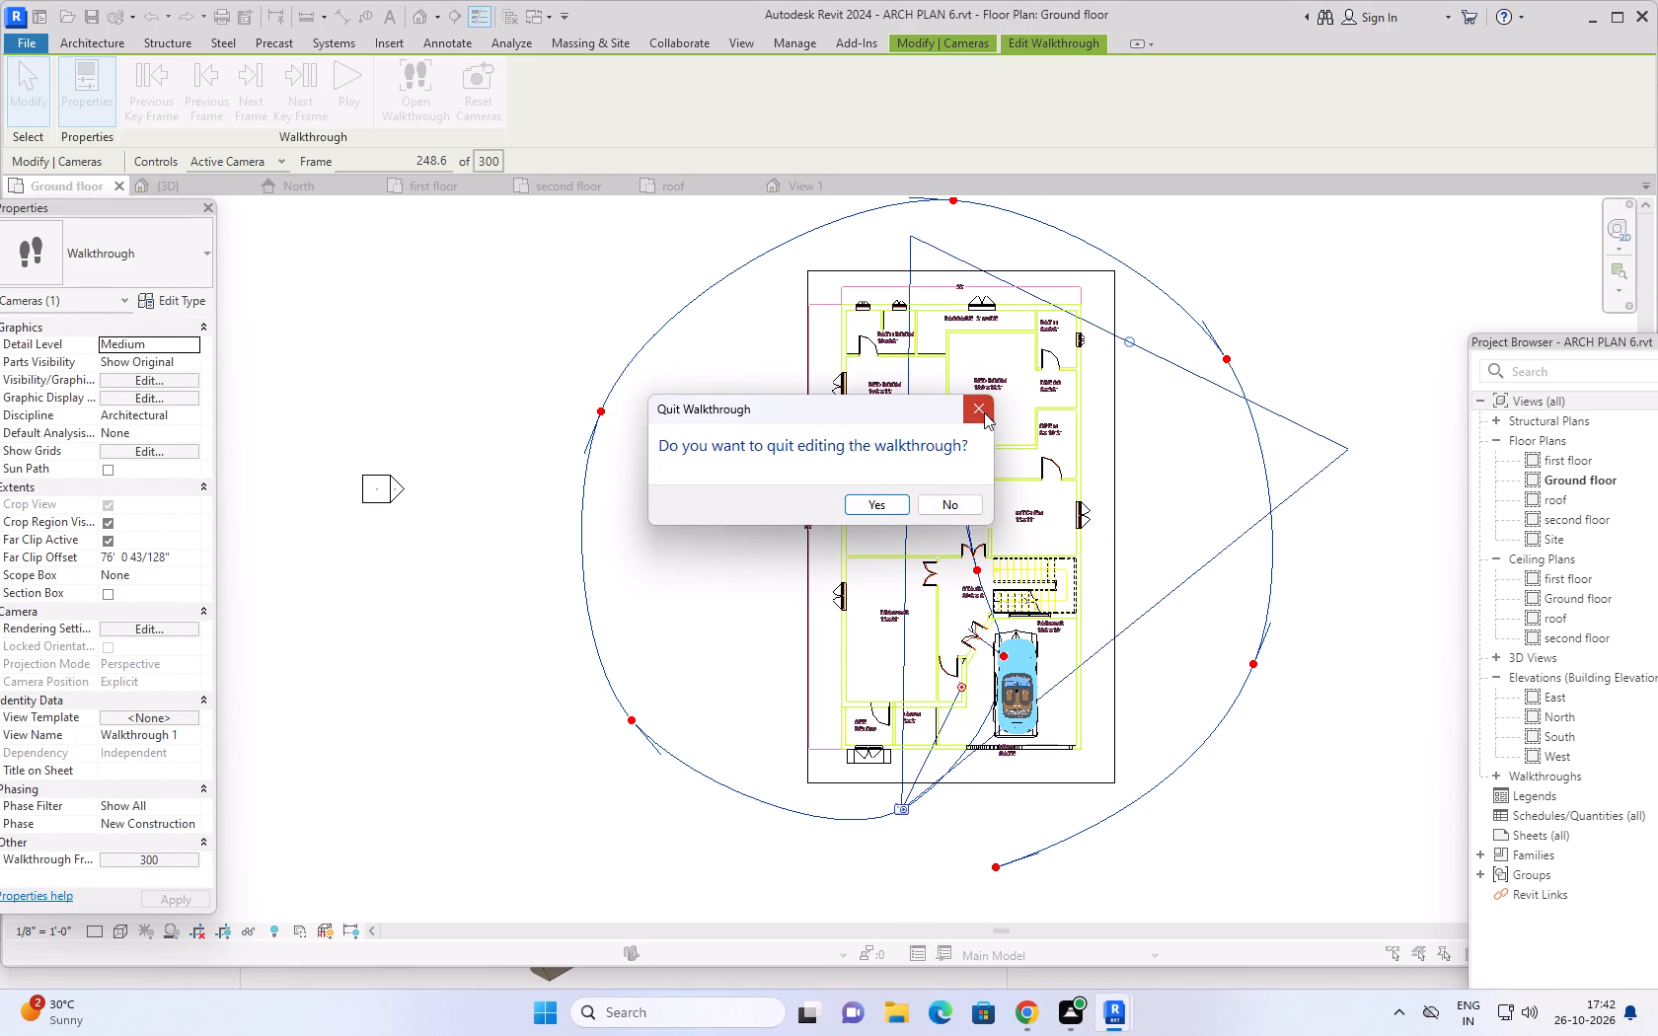
left_click(984, 412)
left_click_drag(904, 808, 647, 749)
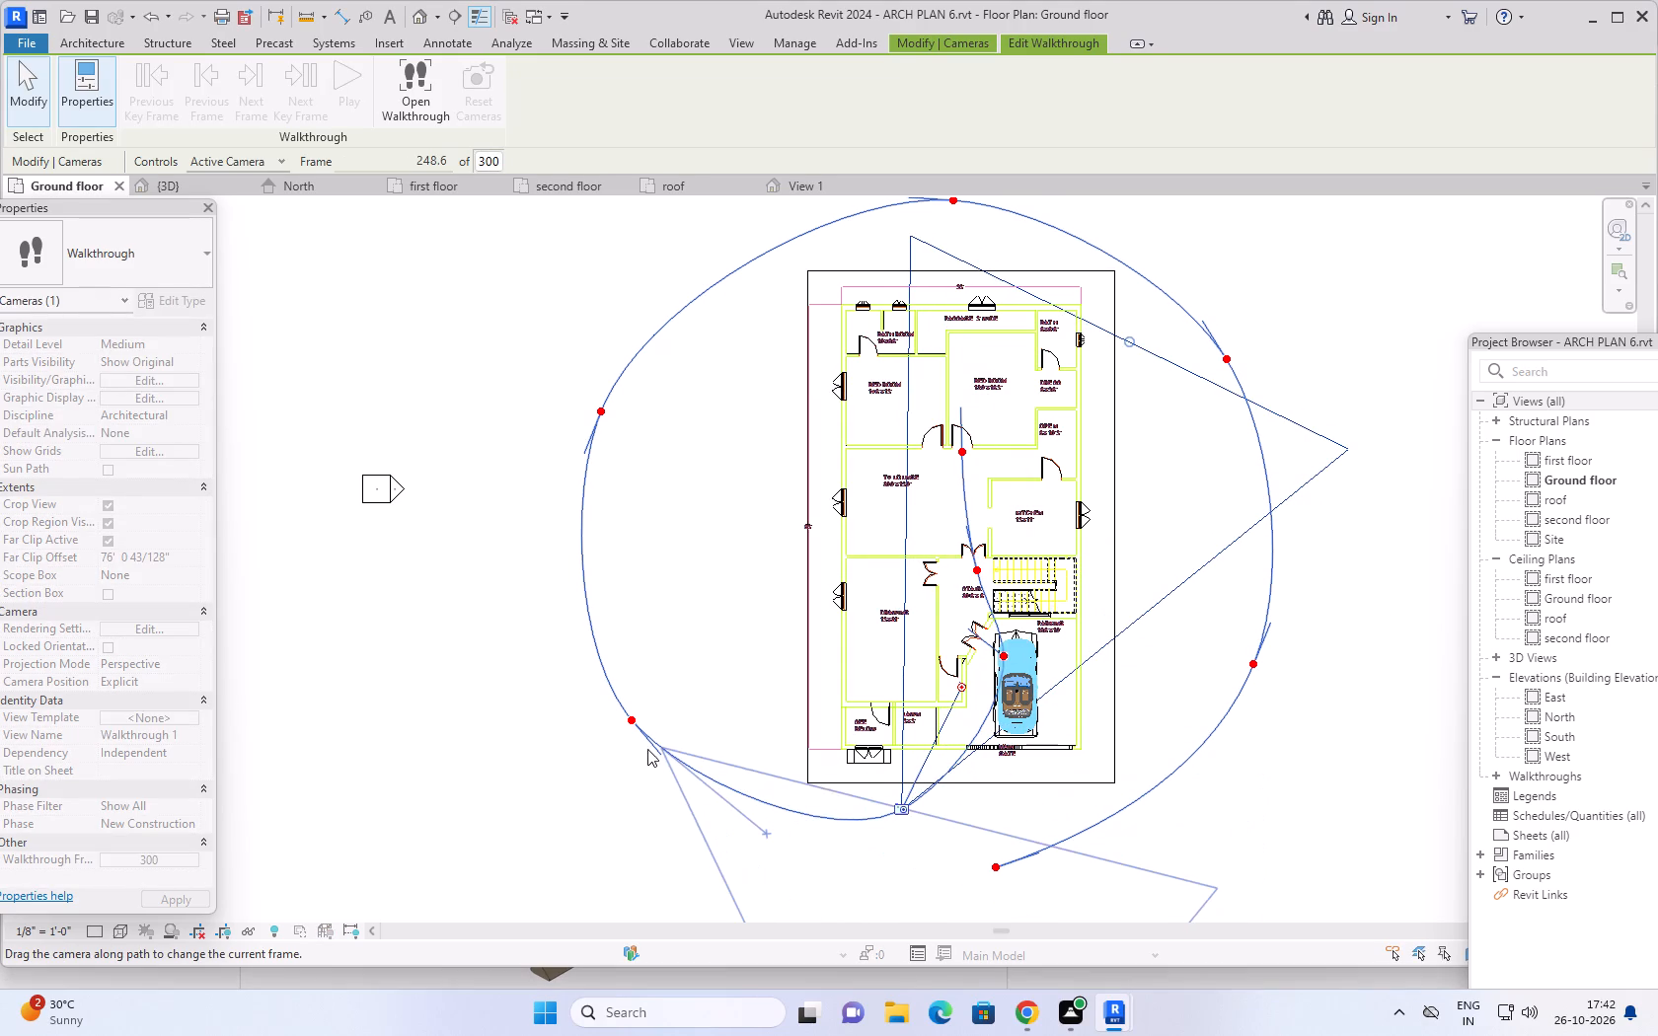
left_click_drag(647, 749, 631, 723)
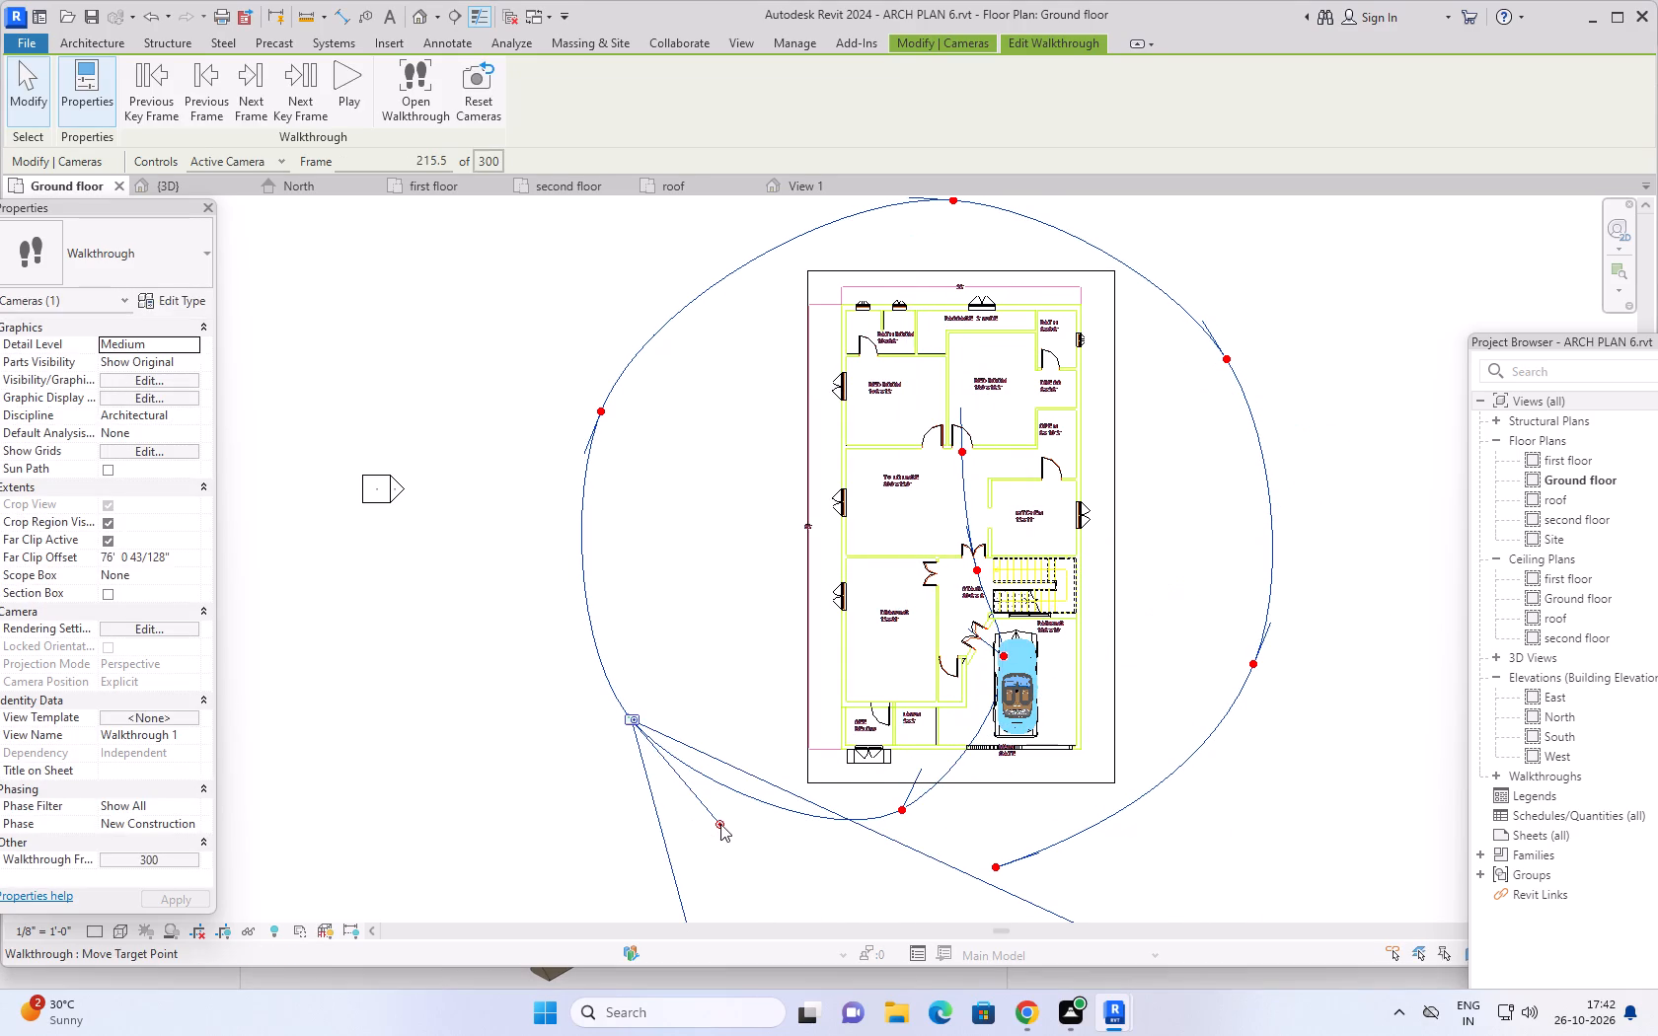
left_click_drag(721, 825, 754, 684)
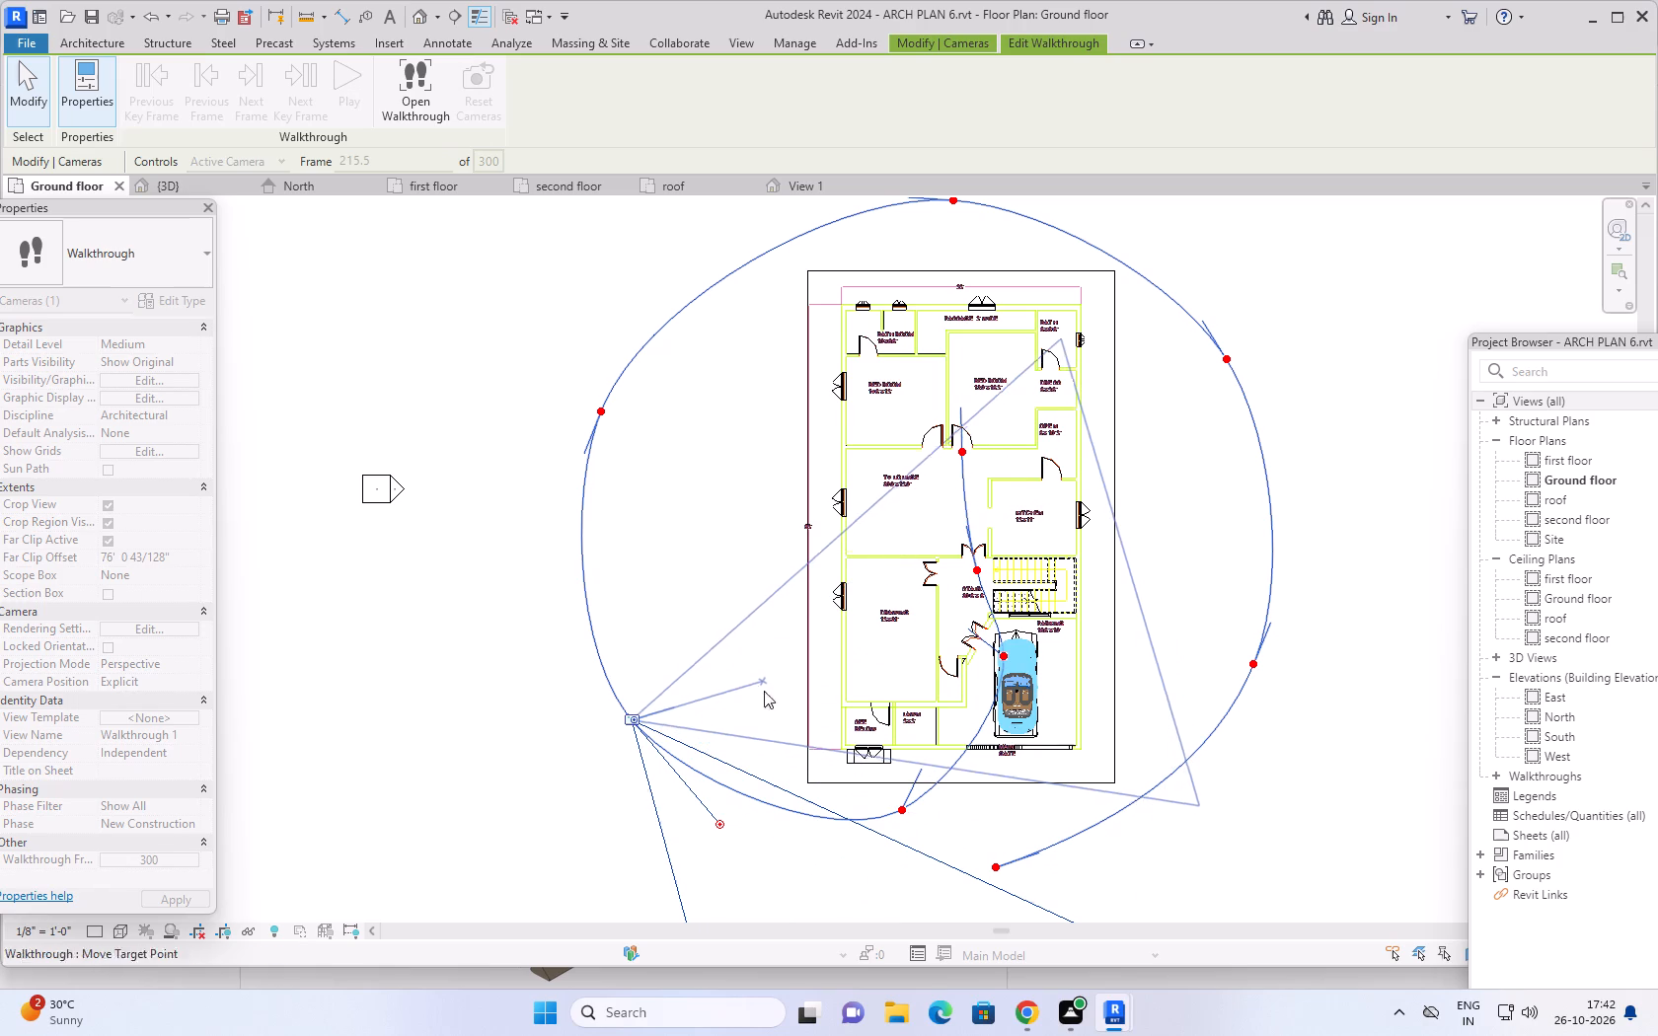
Move the camera back to the key frame off the house's north-west side and aim its target at the house.
left_click_drag(631, 723, 598, 468)
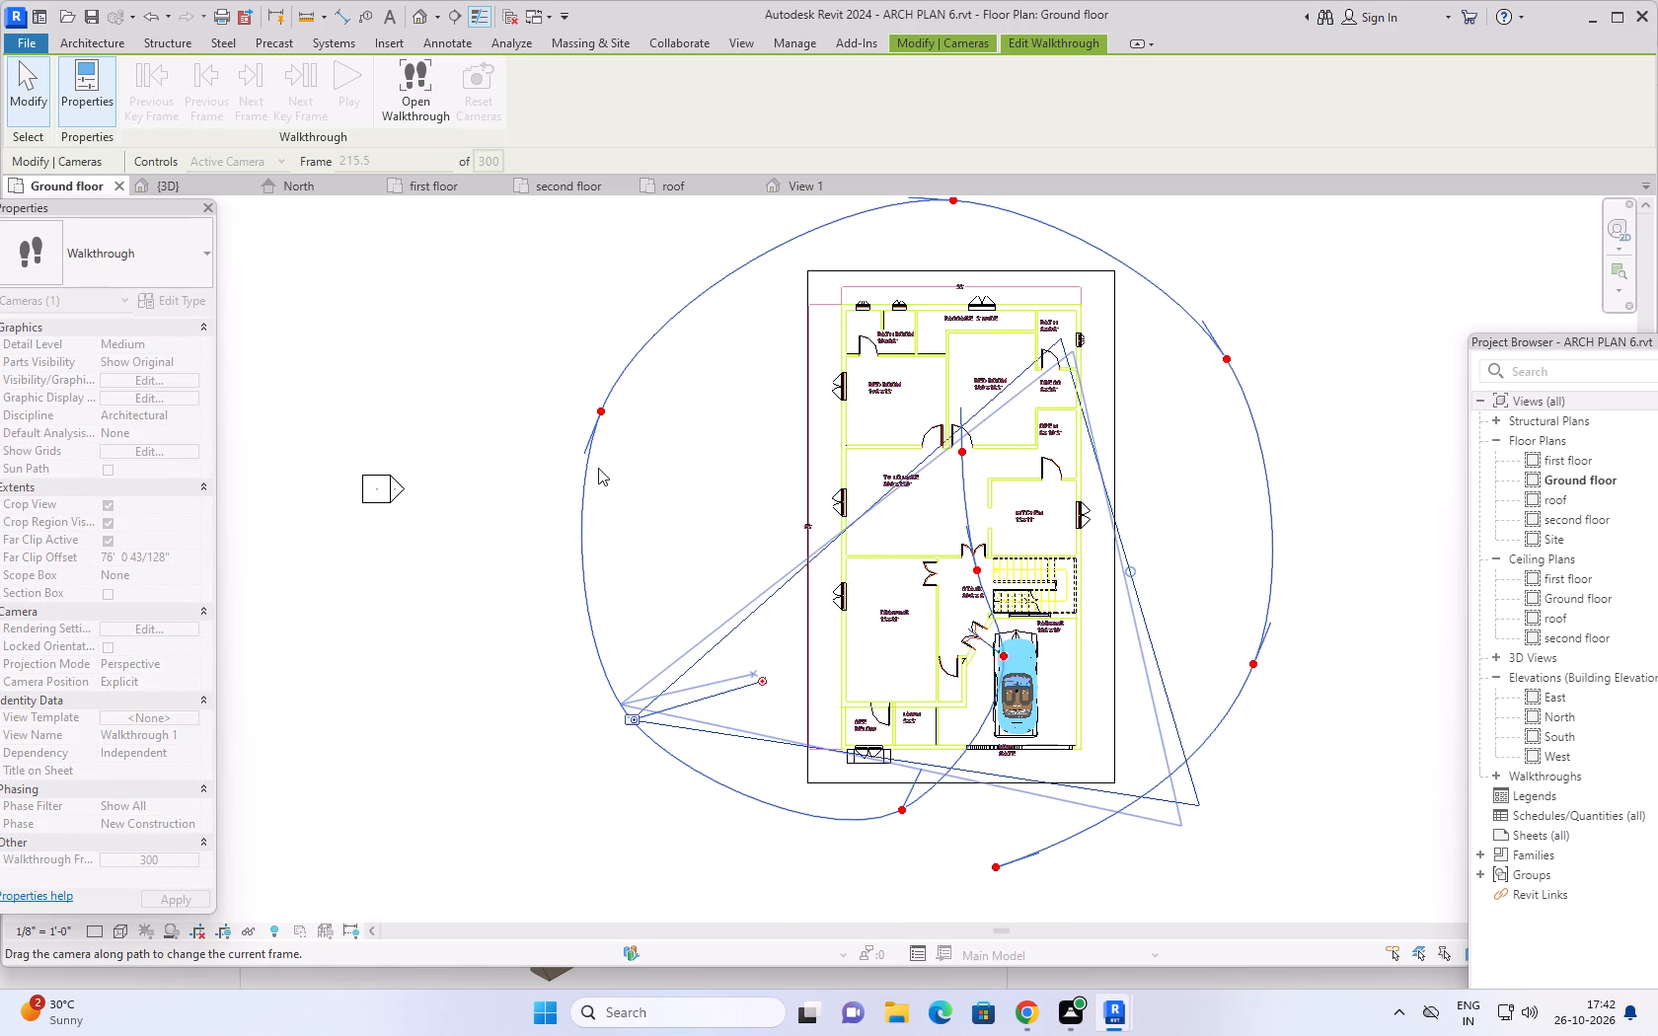
left_click_drag(598, 468, 600, 464)
left_click_drag(633, 720, 595, 684)
left_click_drag(595, 684, 601, 415)
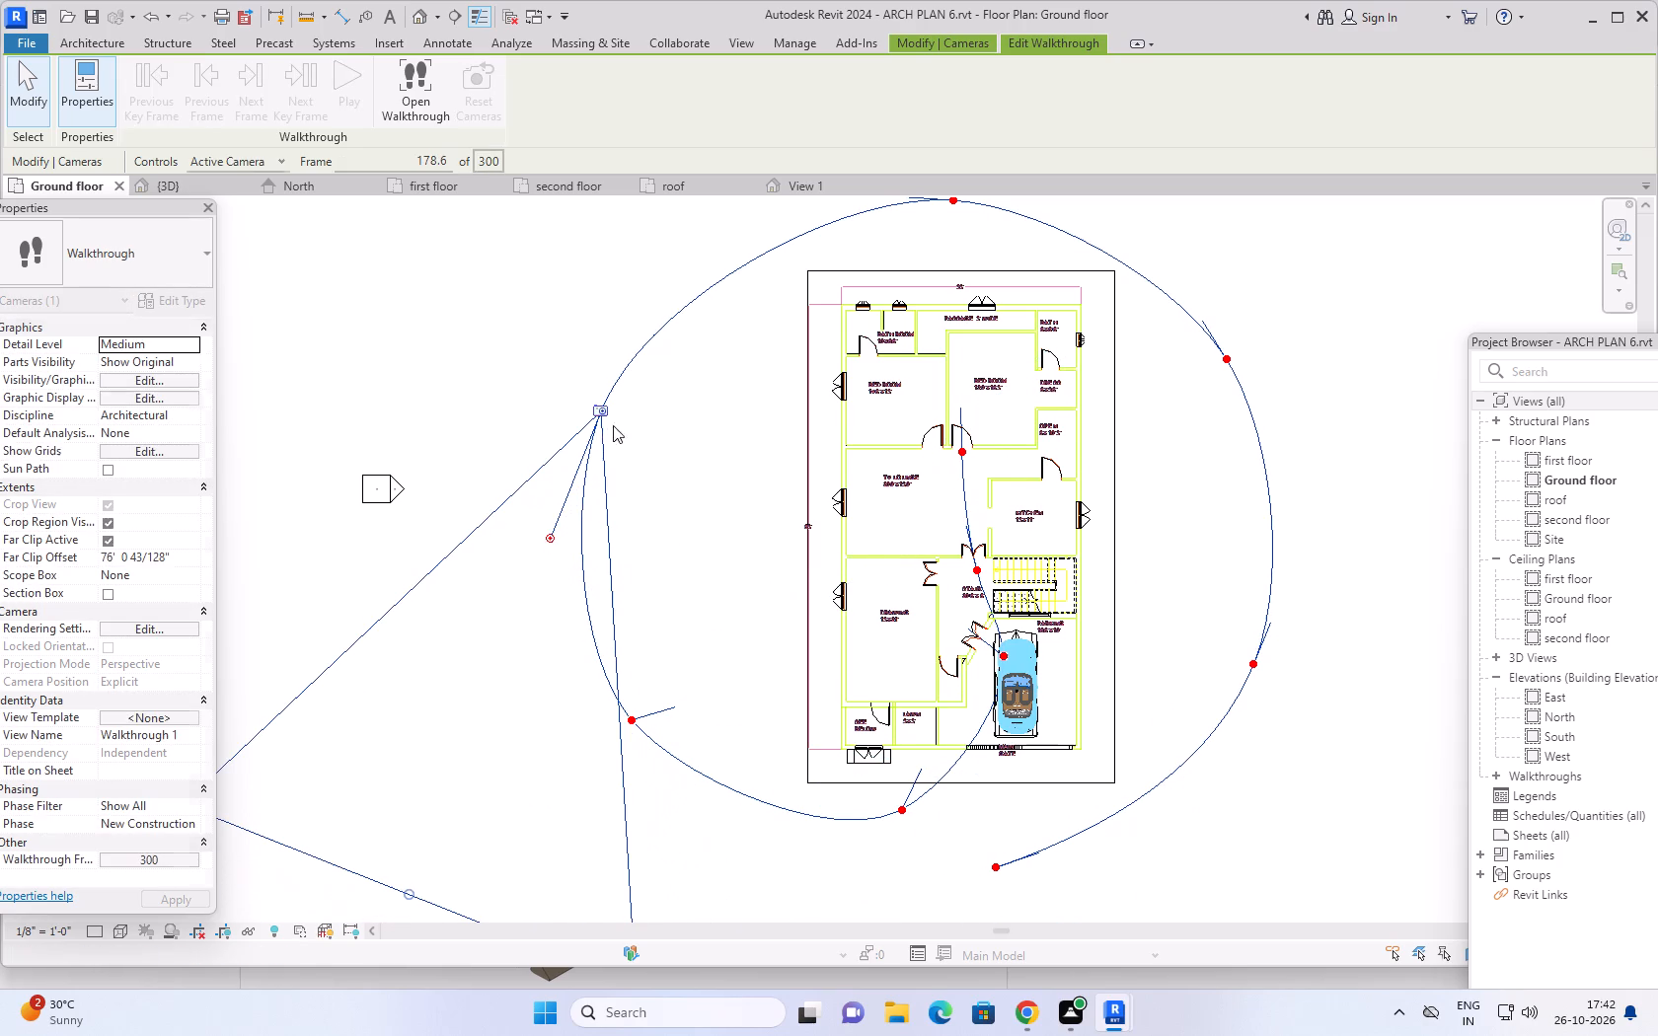
left_click_drag(550, 532, 767, 443)
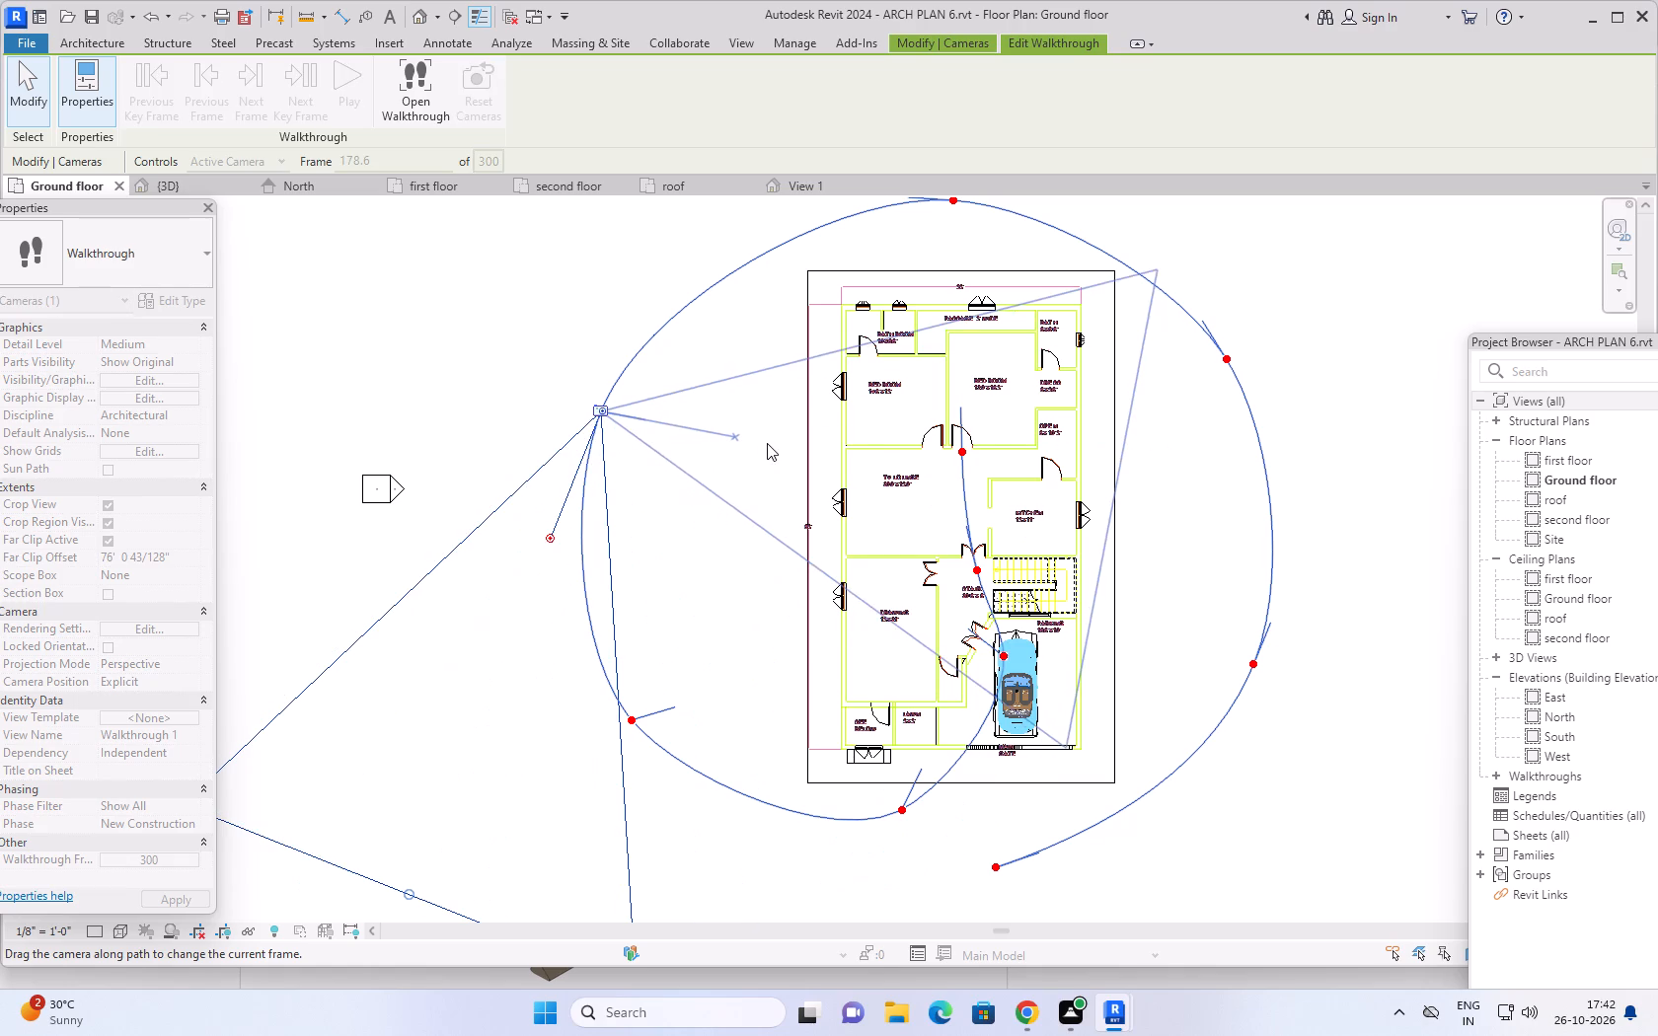
left_click_drag(767, 443, 762, 459)
Move the camera back to the key frame on the house's north side and aim its target at the house.
left_click_drag(600, 407, 929, 192)
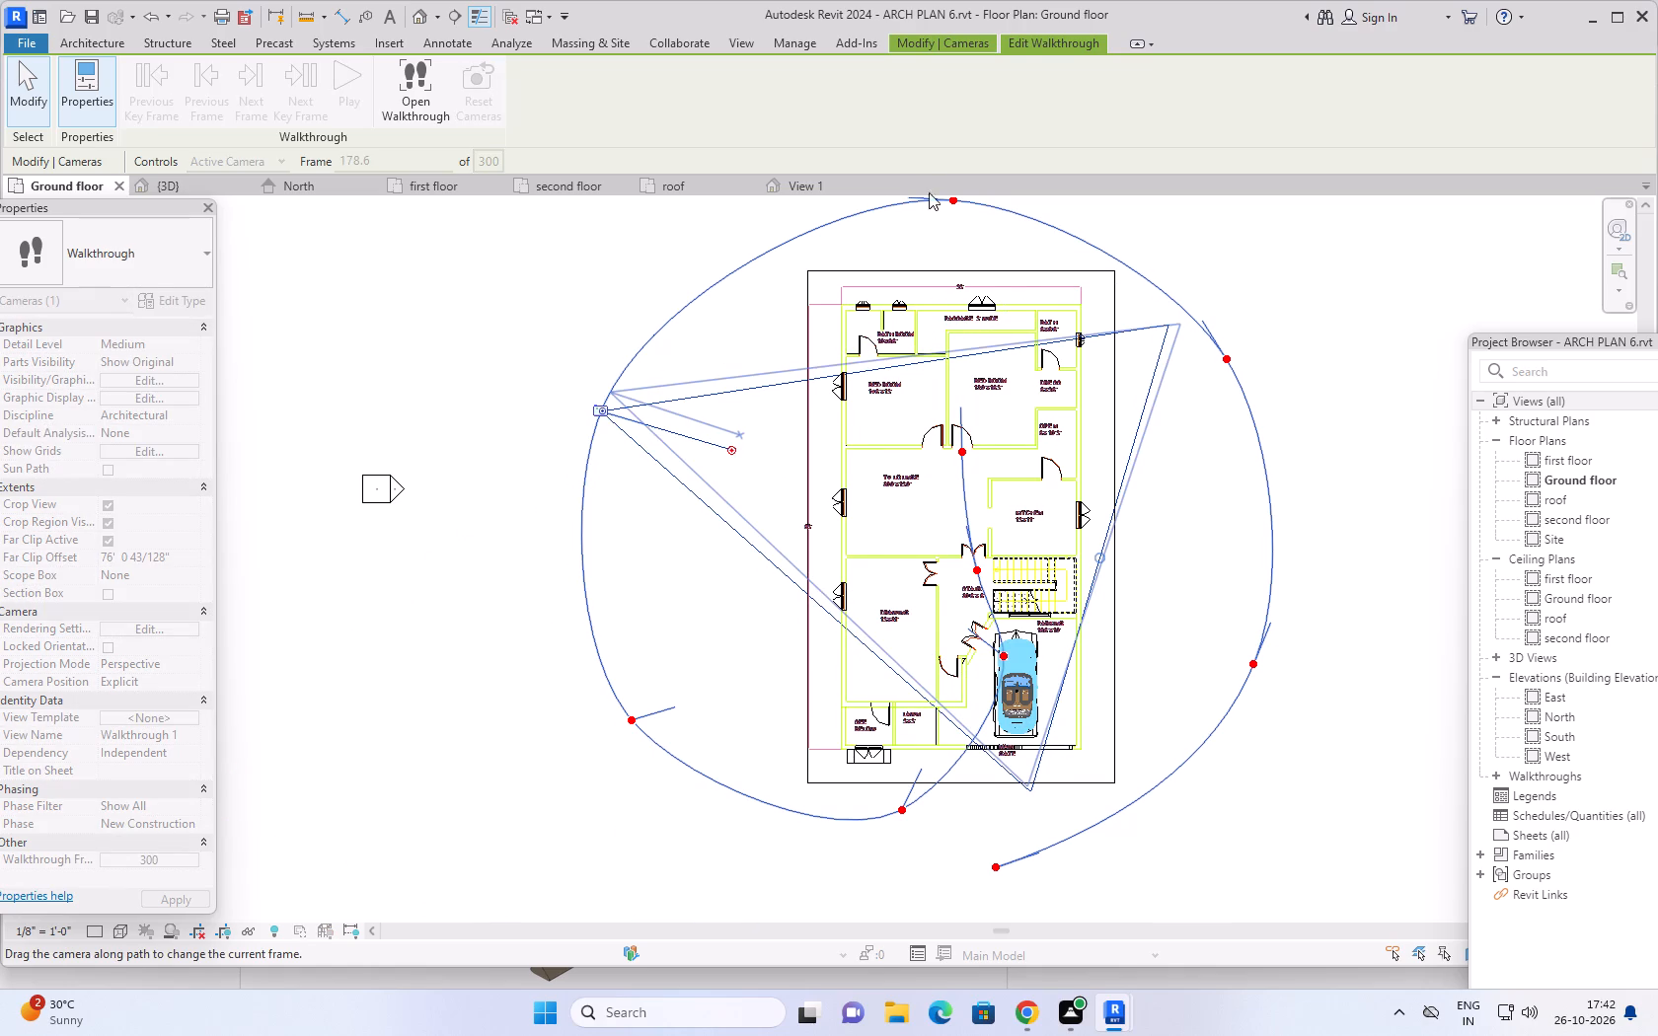
left_click_drag(929, 192, 948, 201)
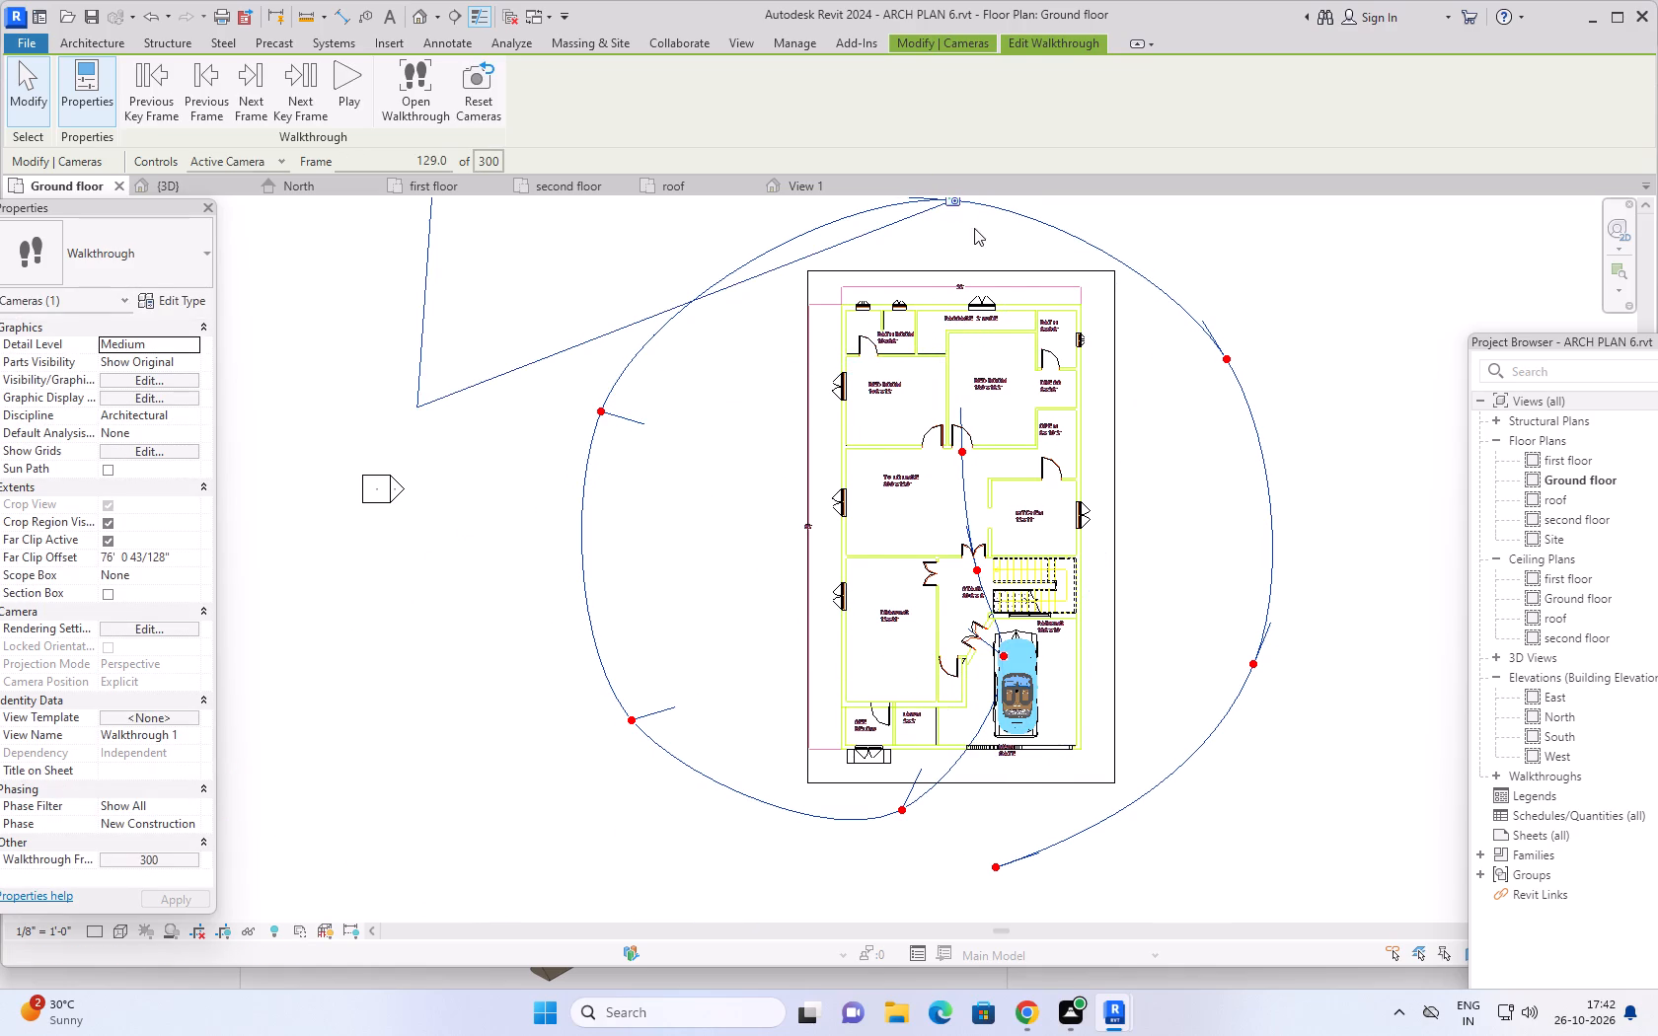
scroll(975, 230, "down", 2)
middle_click_drag(986, 232, 883, 430)
left_click_drag(751, 398, 847, 491)
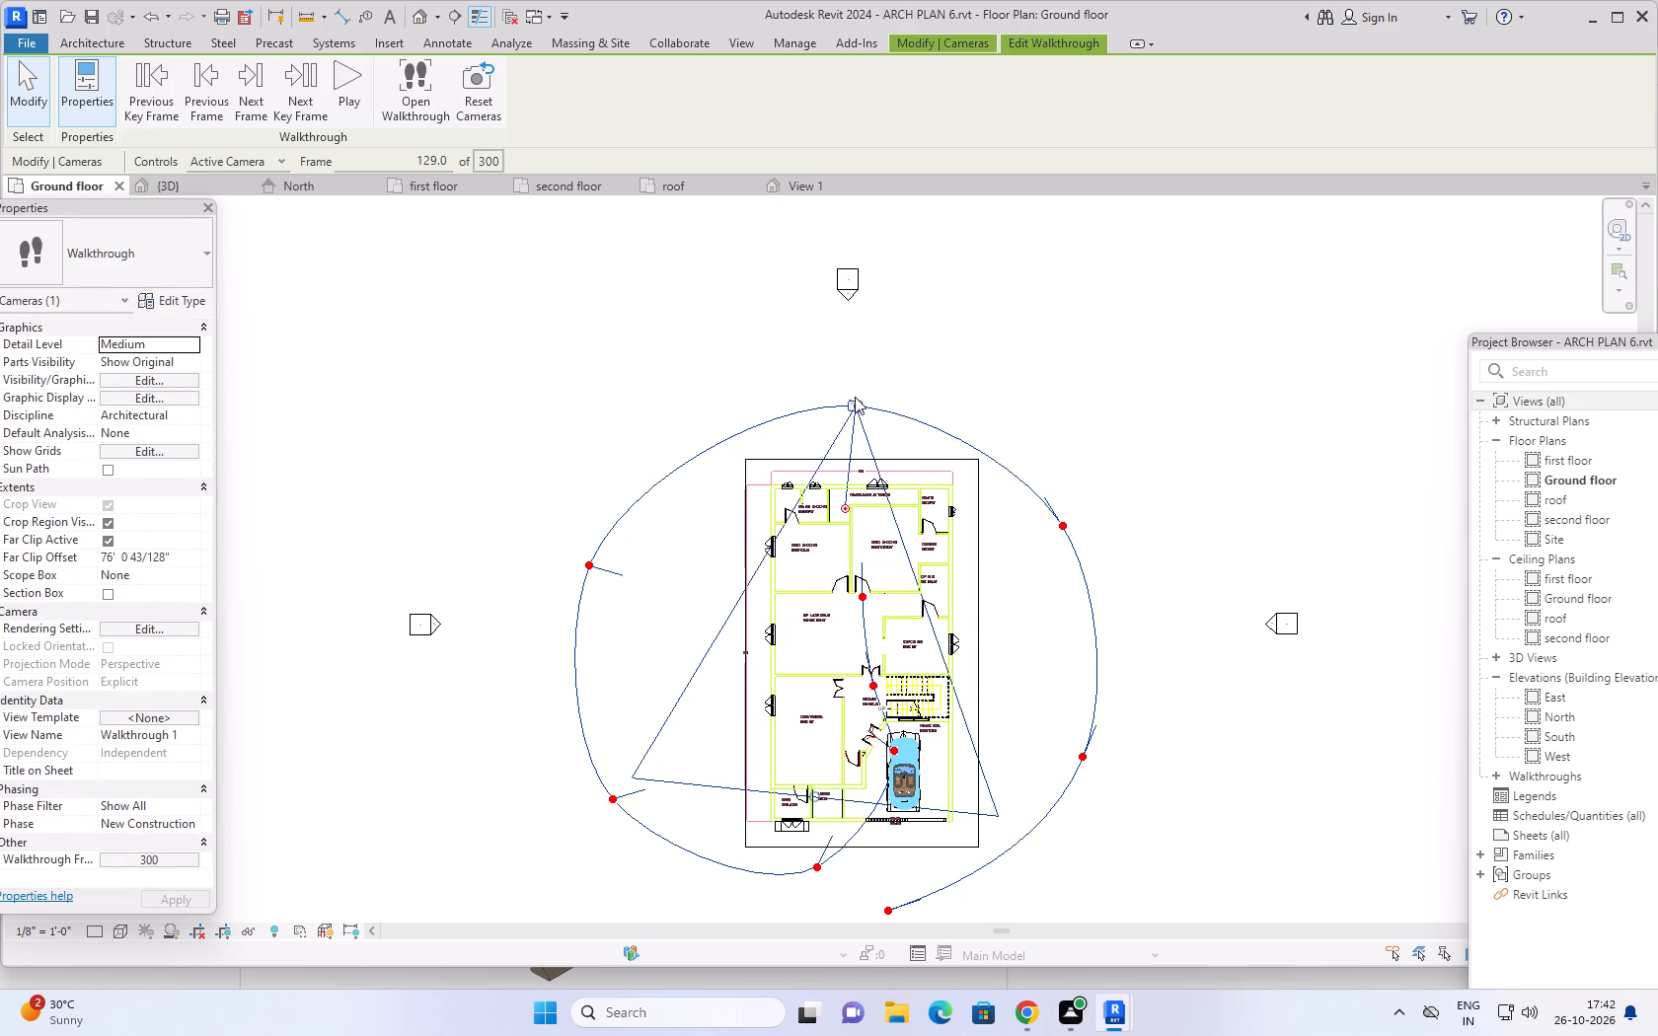
Move the camera back to the key frame off the house's north-east corner and aim its target at the house.
left_click_drag(852, 402, 1066, 527)
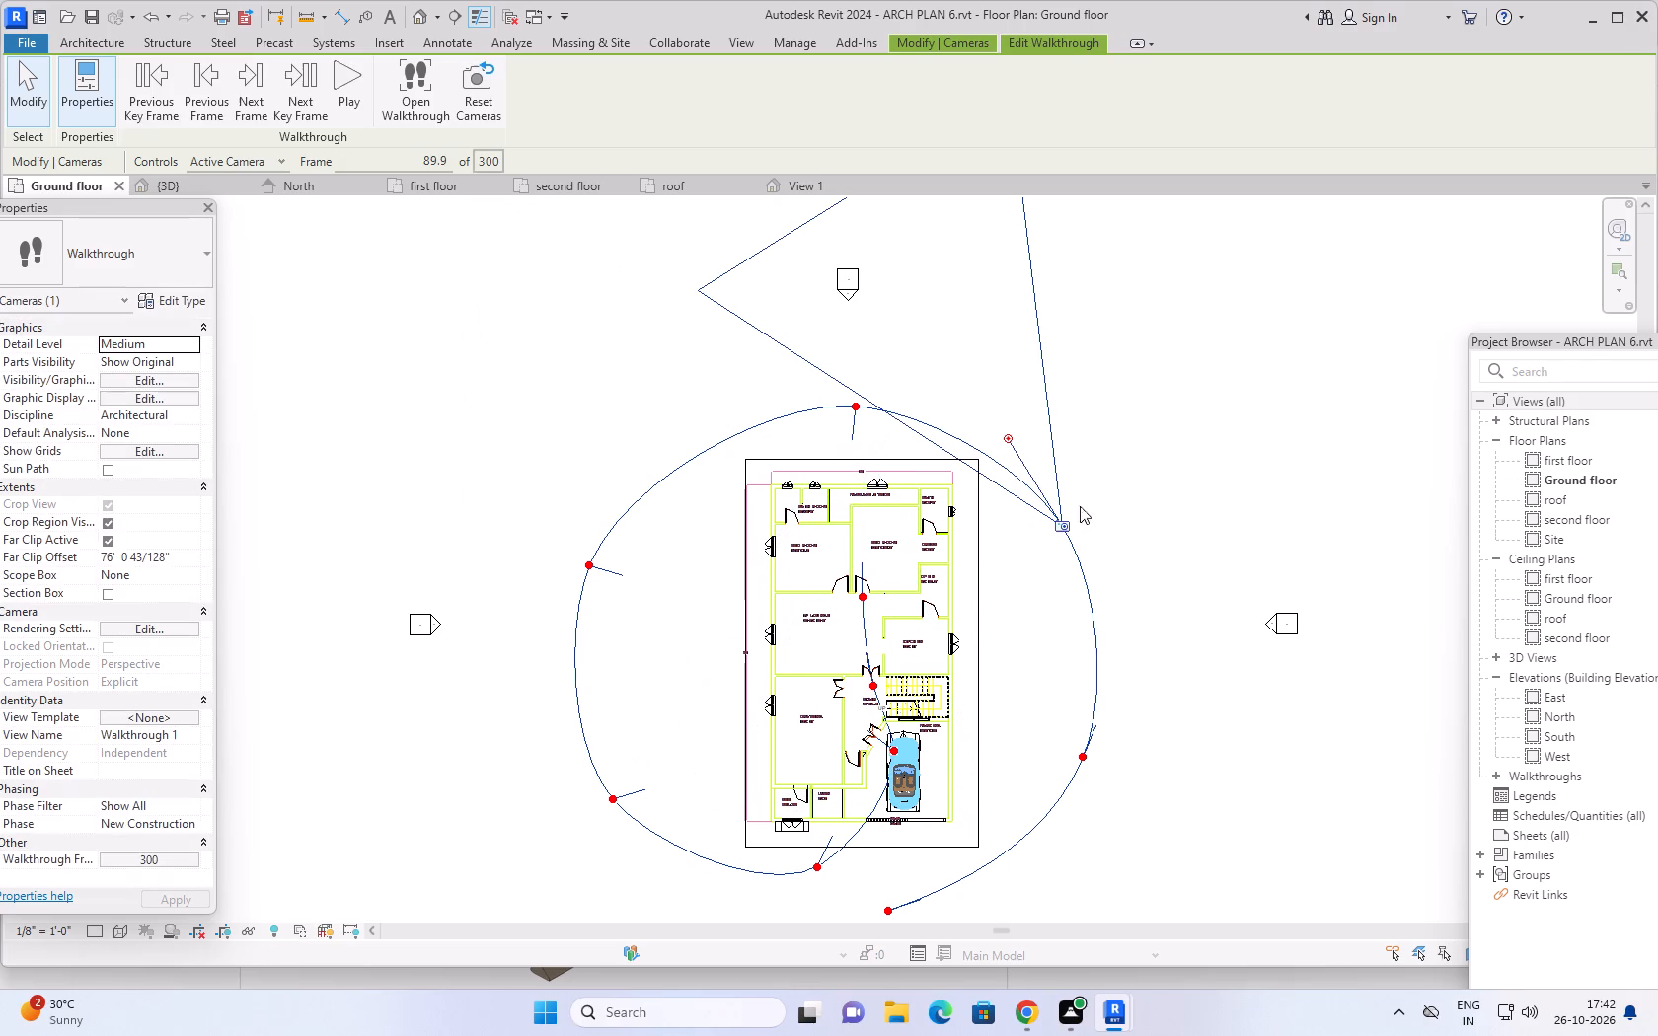
left_click_drag(1011, 443, 999, 551)
Move the camera back to the key frame off the house's south-east side and aim its target at the house.
left_click_drag(1064, 528, 1082, 757)
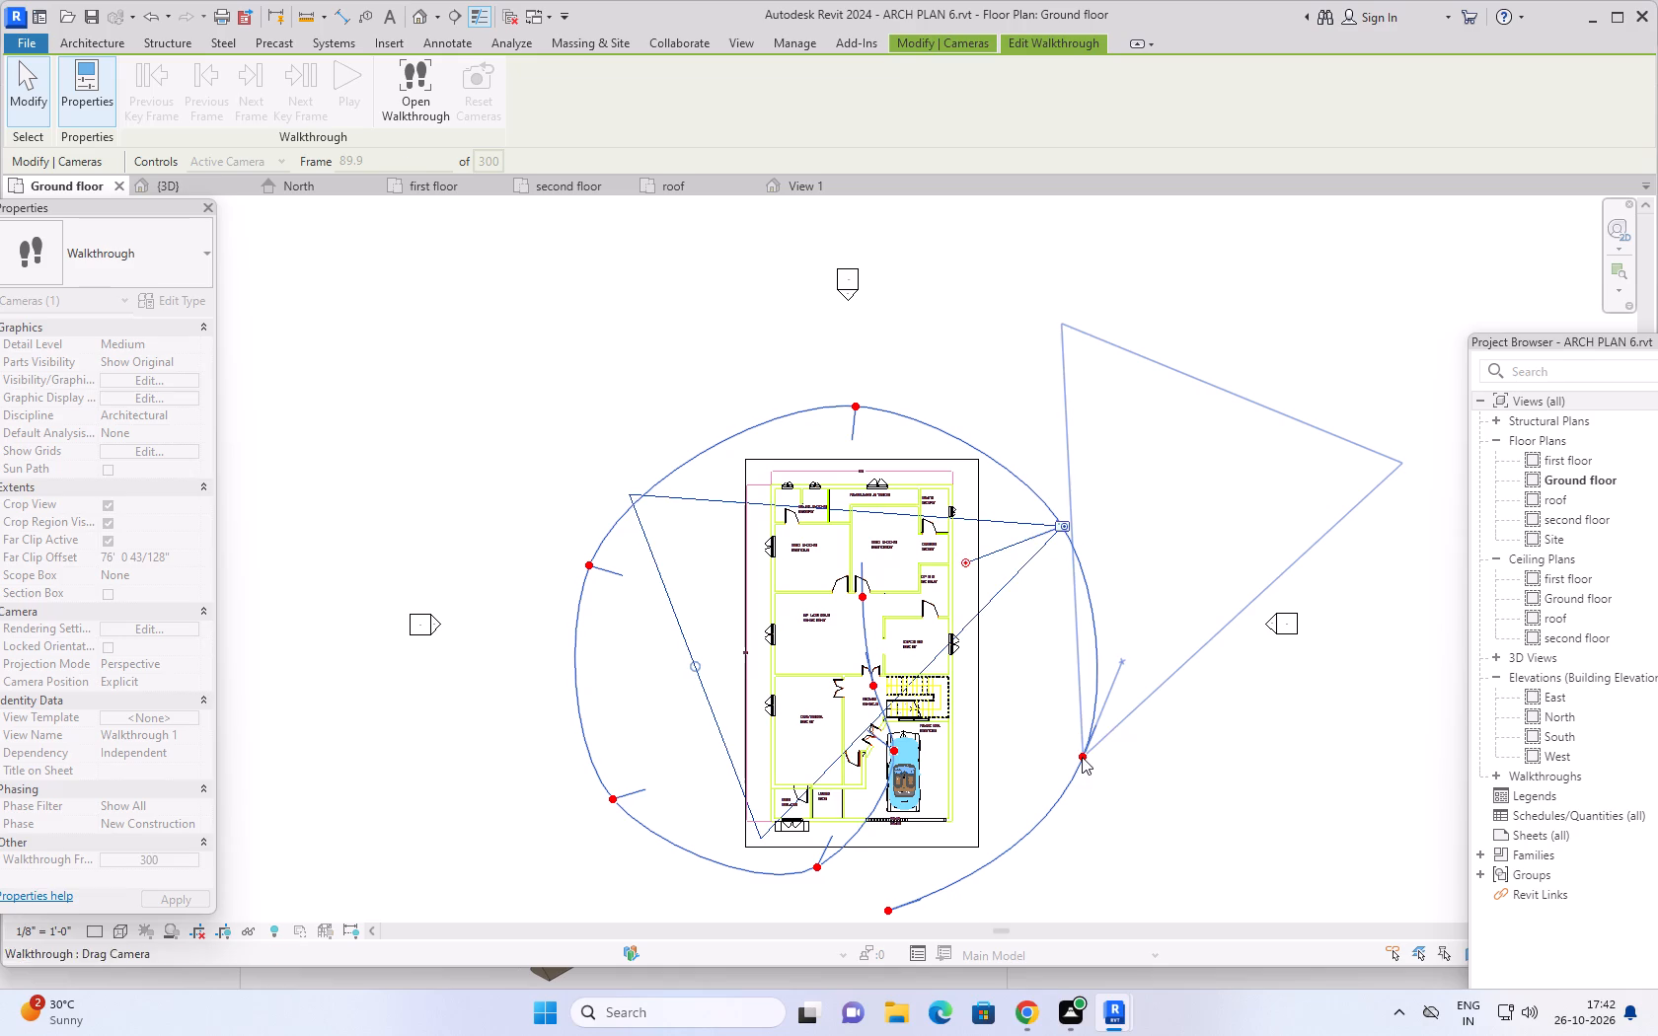
left_click_drag(1120, 658, 1006, 721)
Move the camera back to the path's first key frame south of the house and aim its target at the car porch.
left_click_drag(1084, 755, 895, 904)
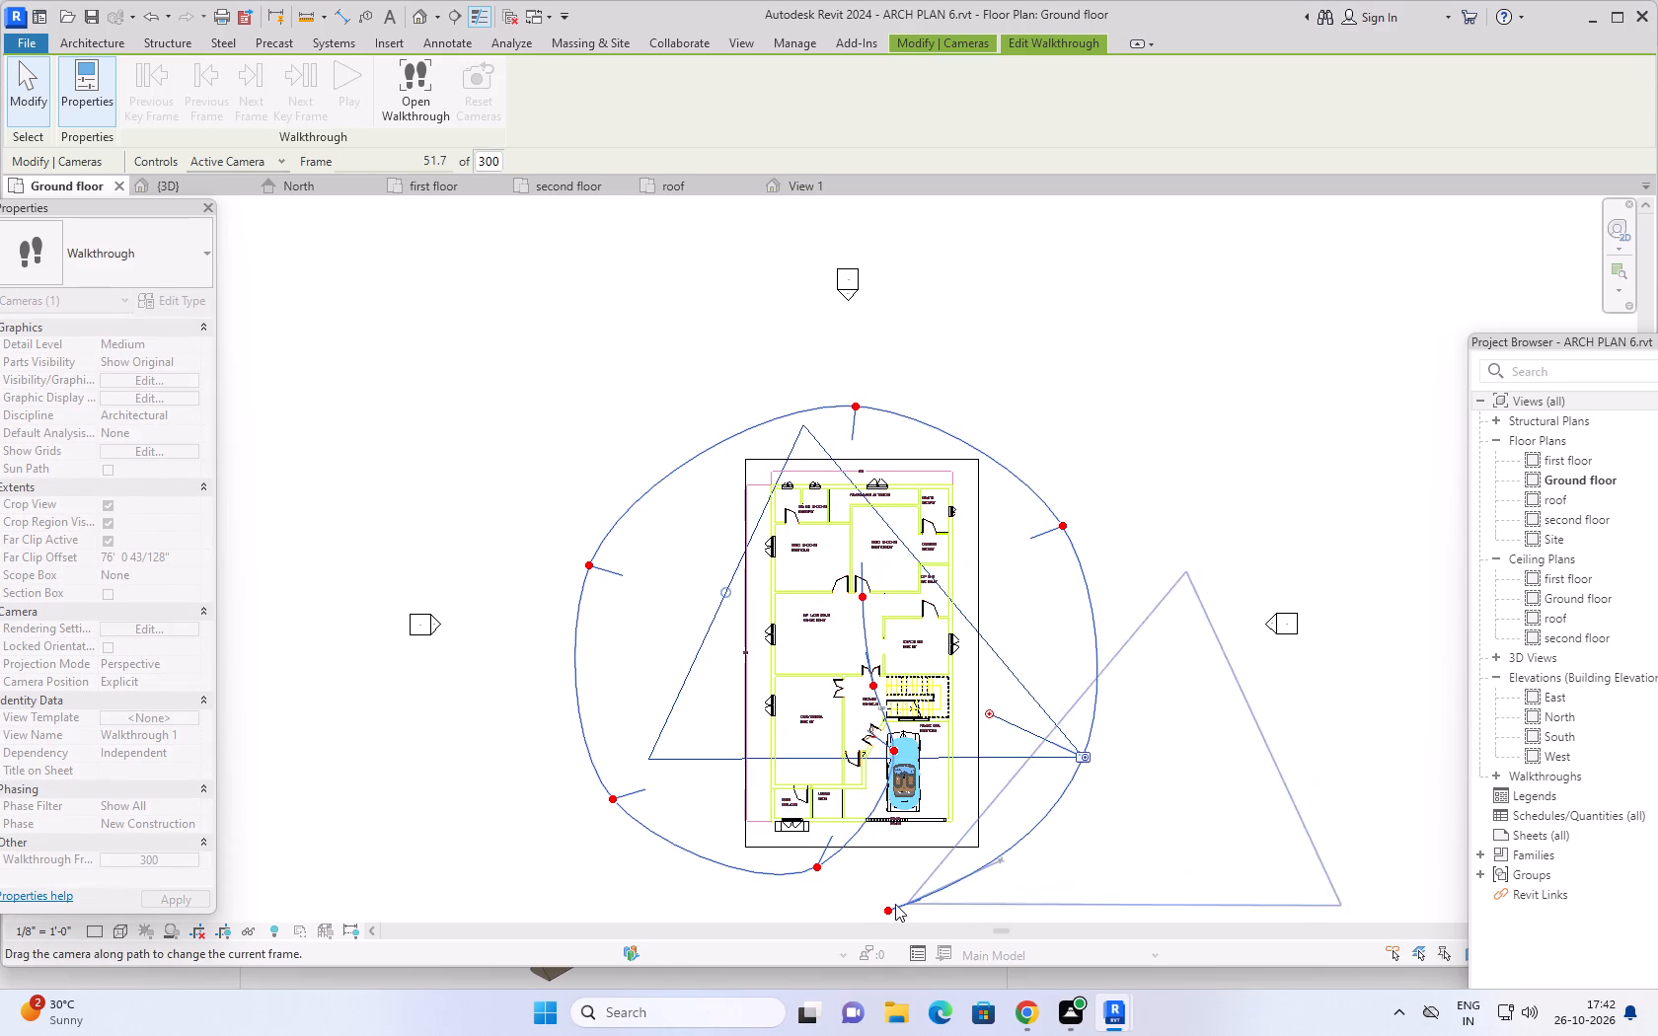
left_click_drag(895, 904, 883, 908)
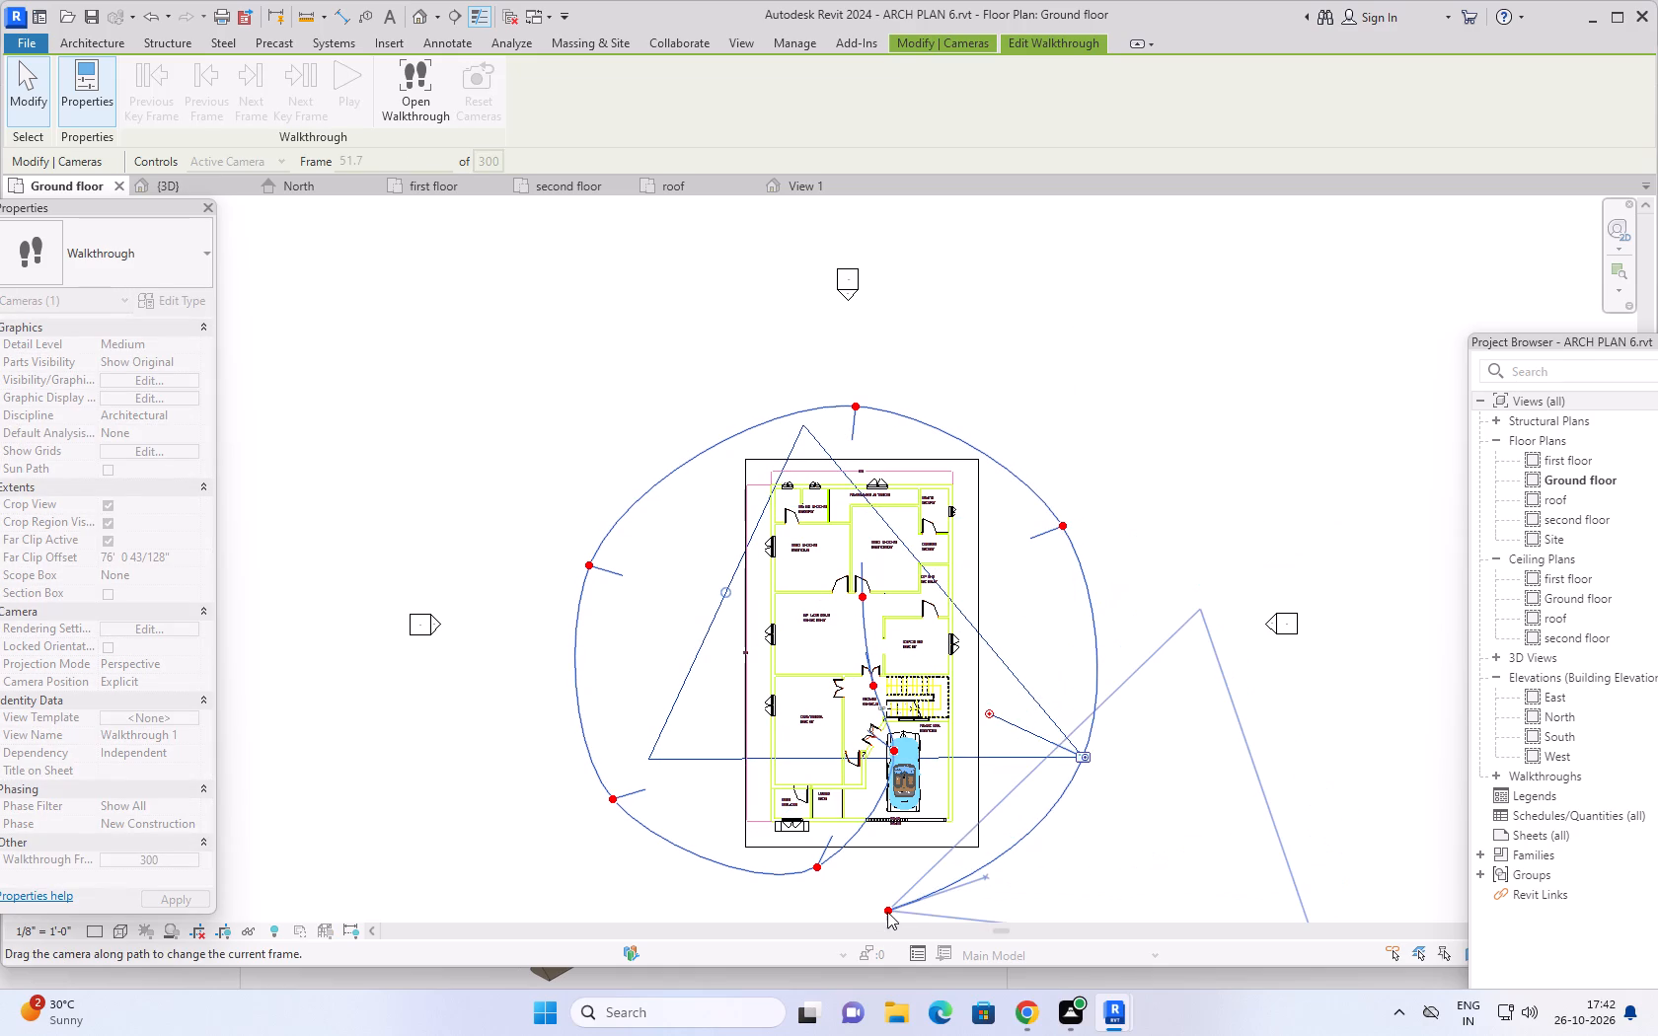
left_click(887, 912)
scroll(975, 866, "down", 2)
middle_click_drag(979, 864, 974, 732)
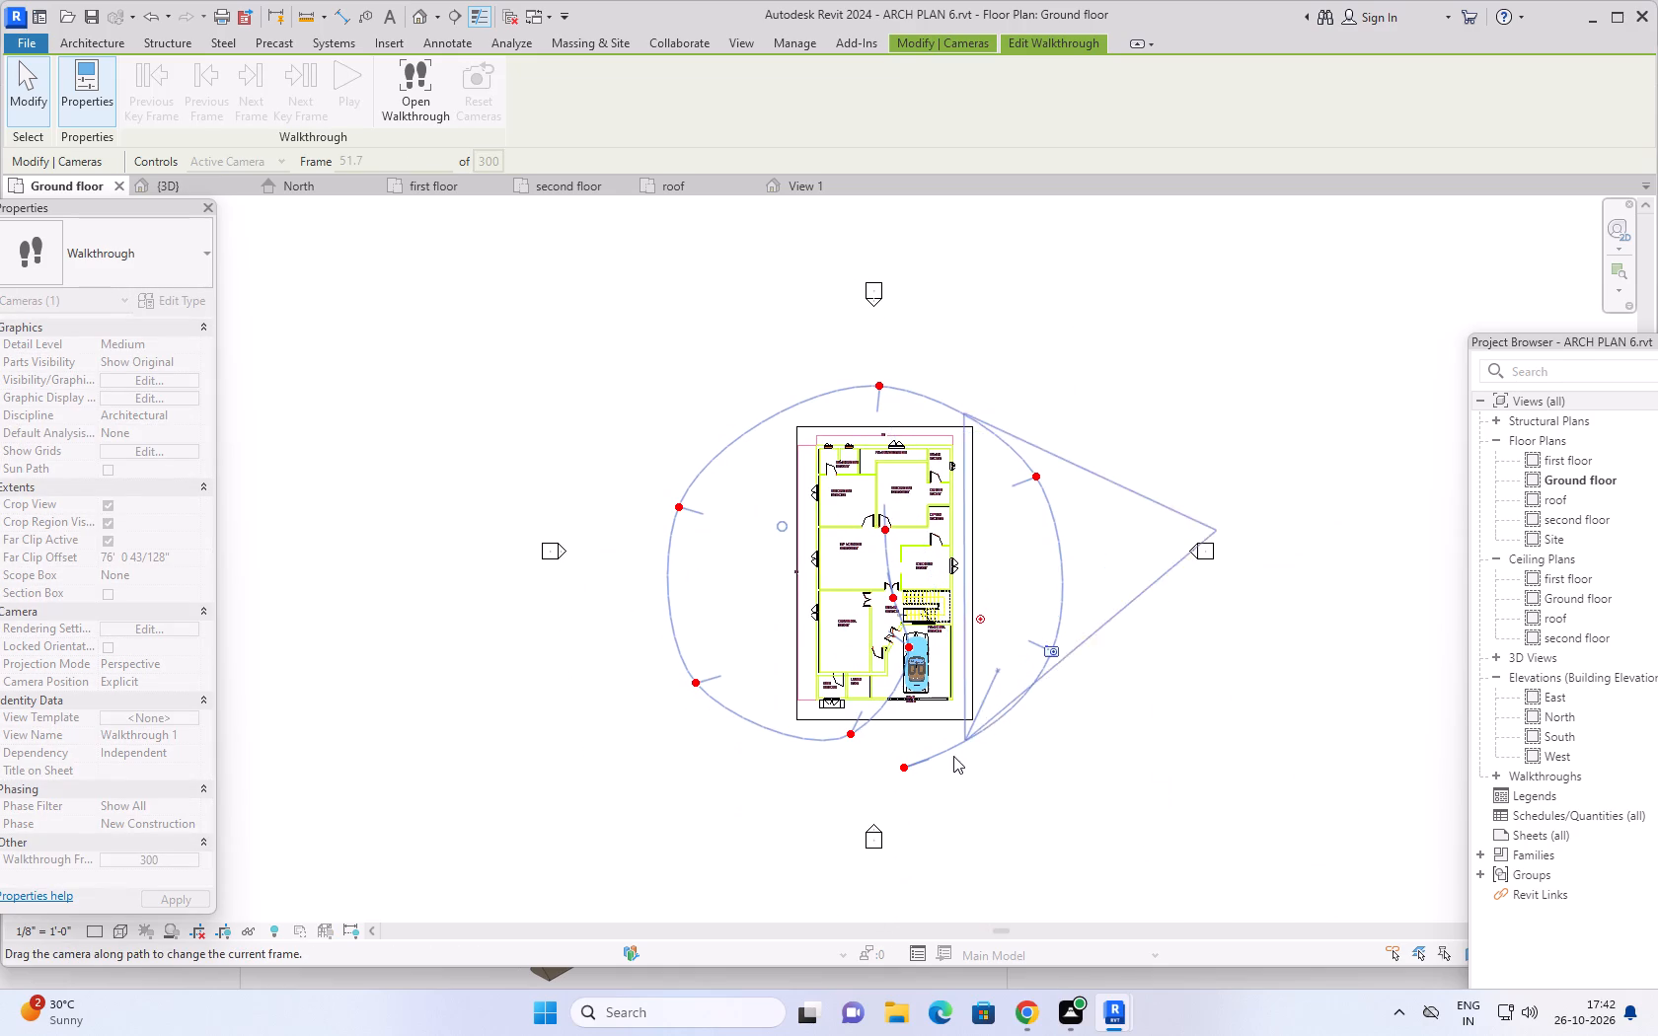
scroll(946, 760, "up", 3)
left_click(884, 770)
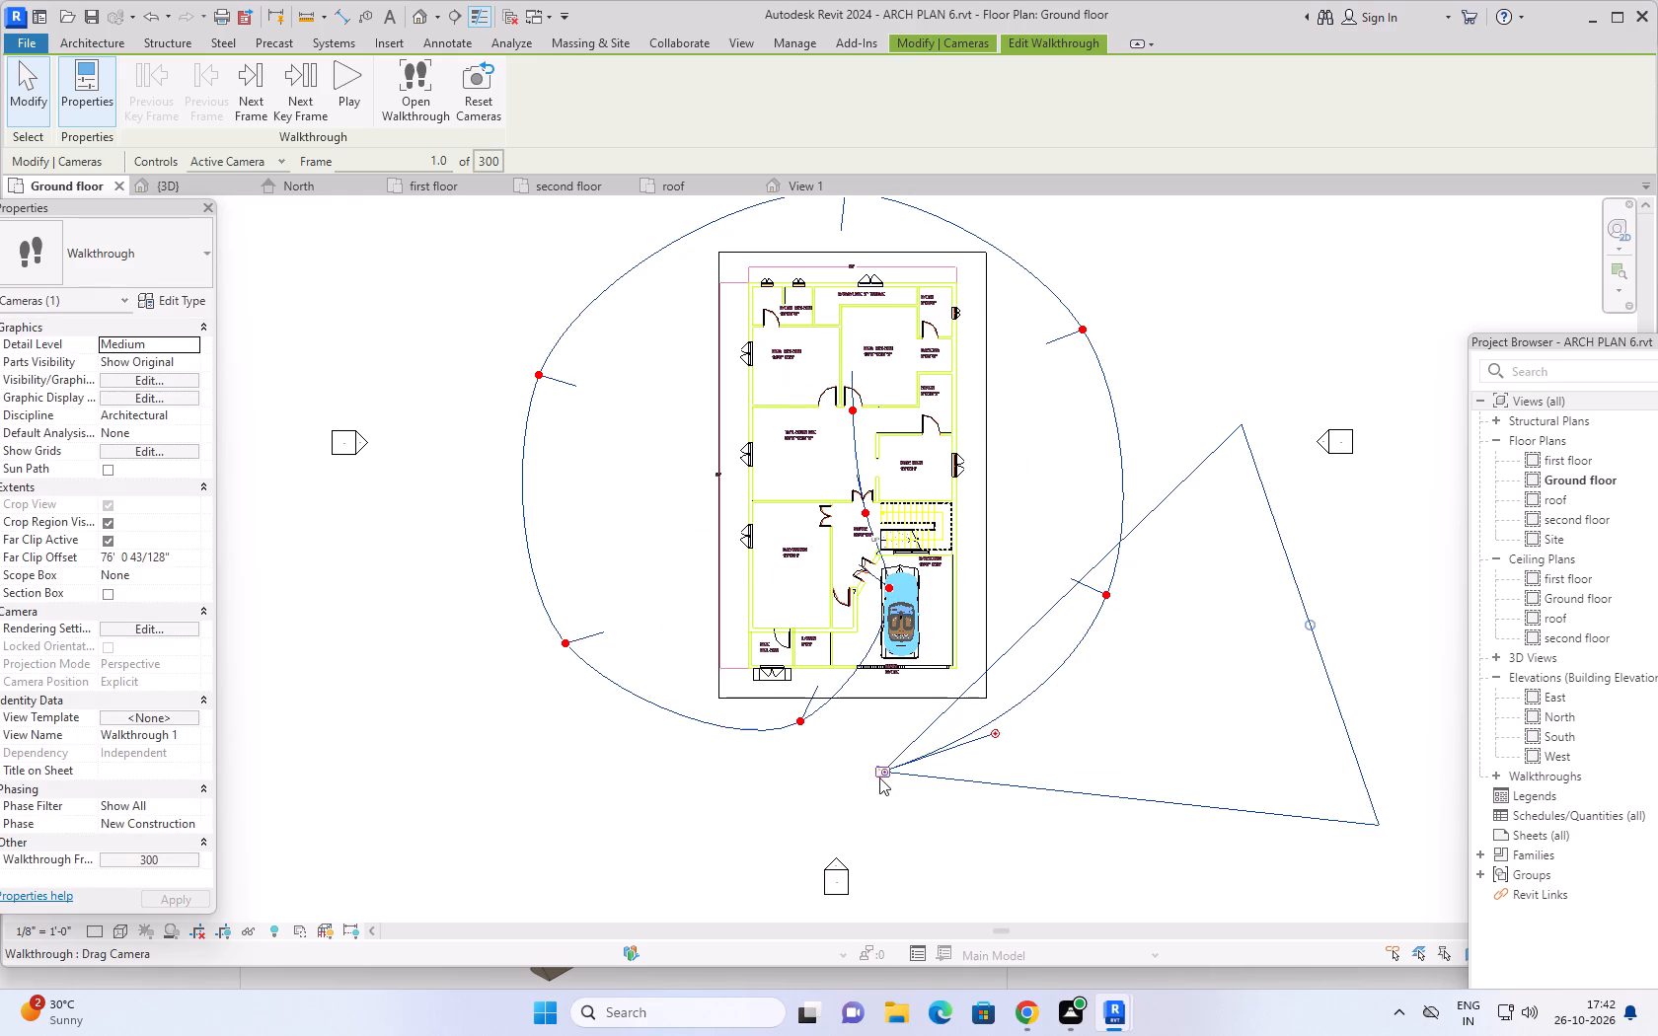
left_click_drag(991, 736, 877, 723)
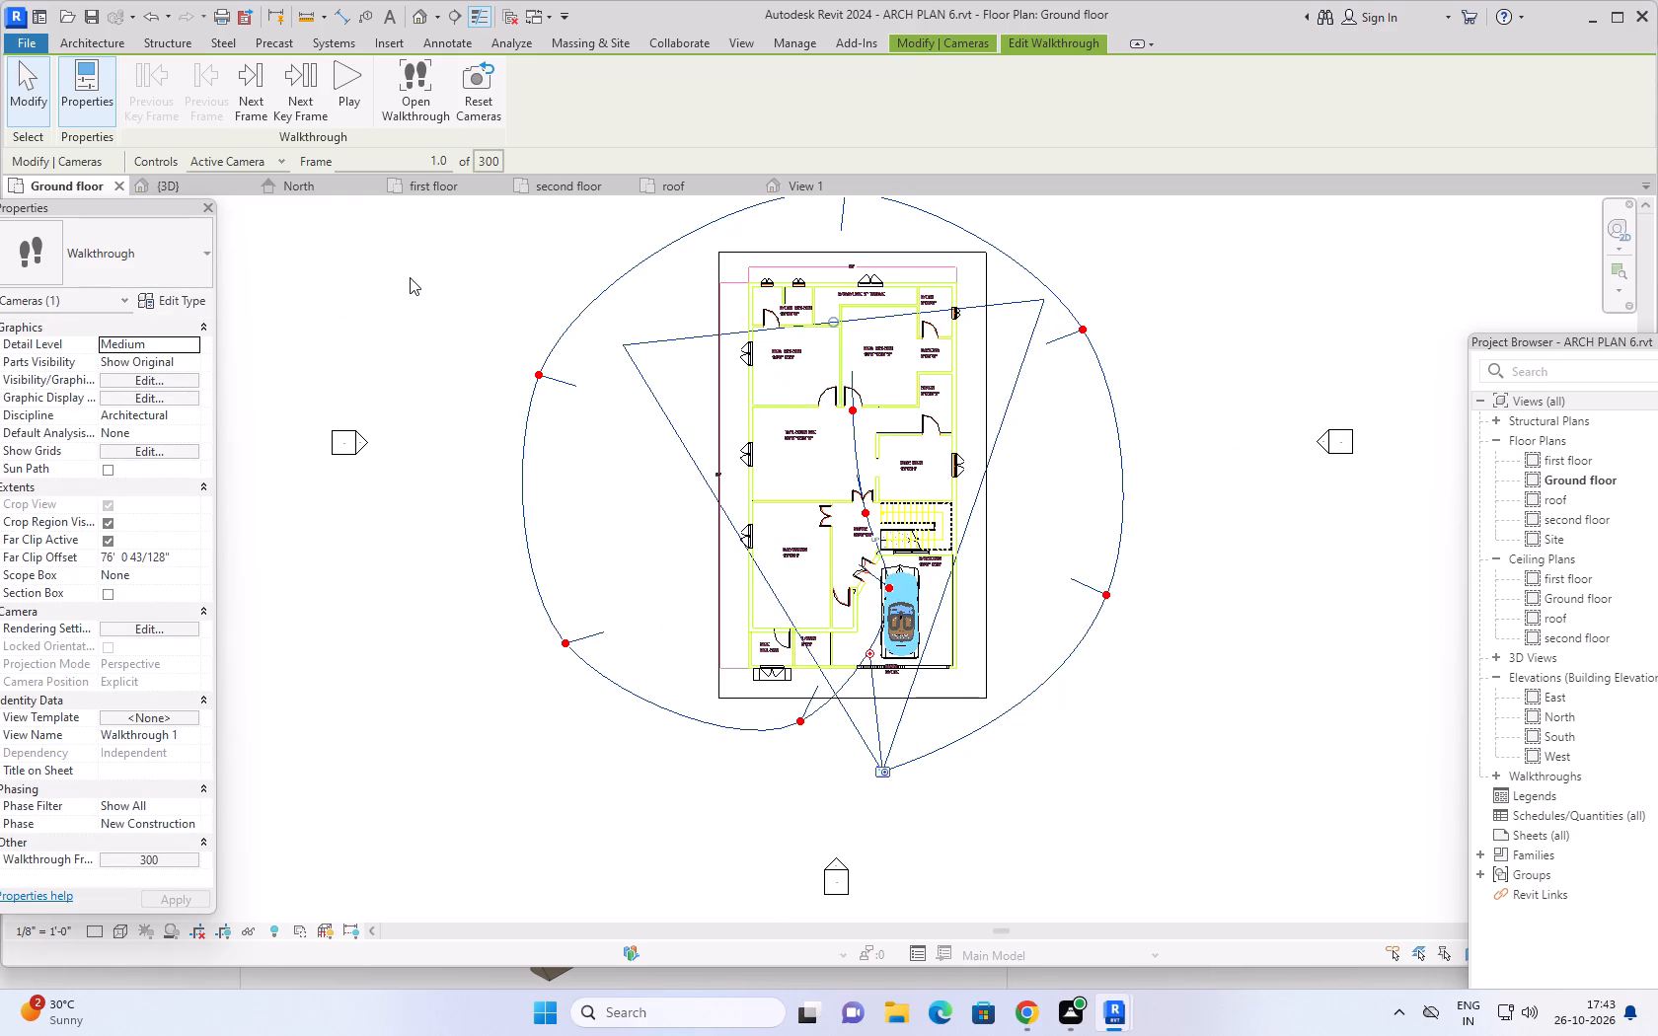
Open the walkthrough's perspective view at its first frame and switch its visual style to show surface colours and materials.
middle_click_drag(431, 271, 459, 373)
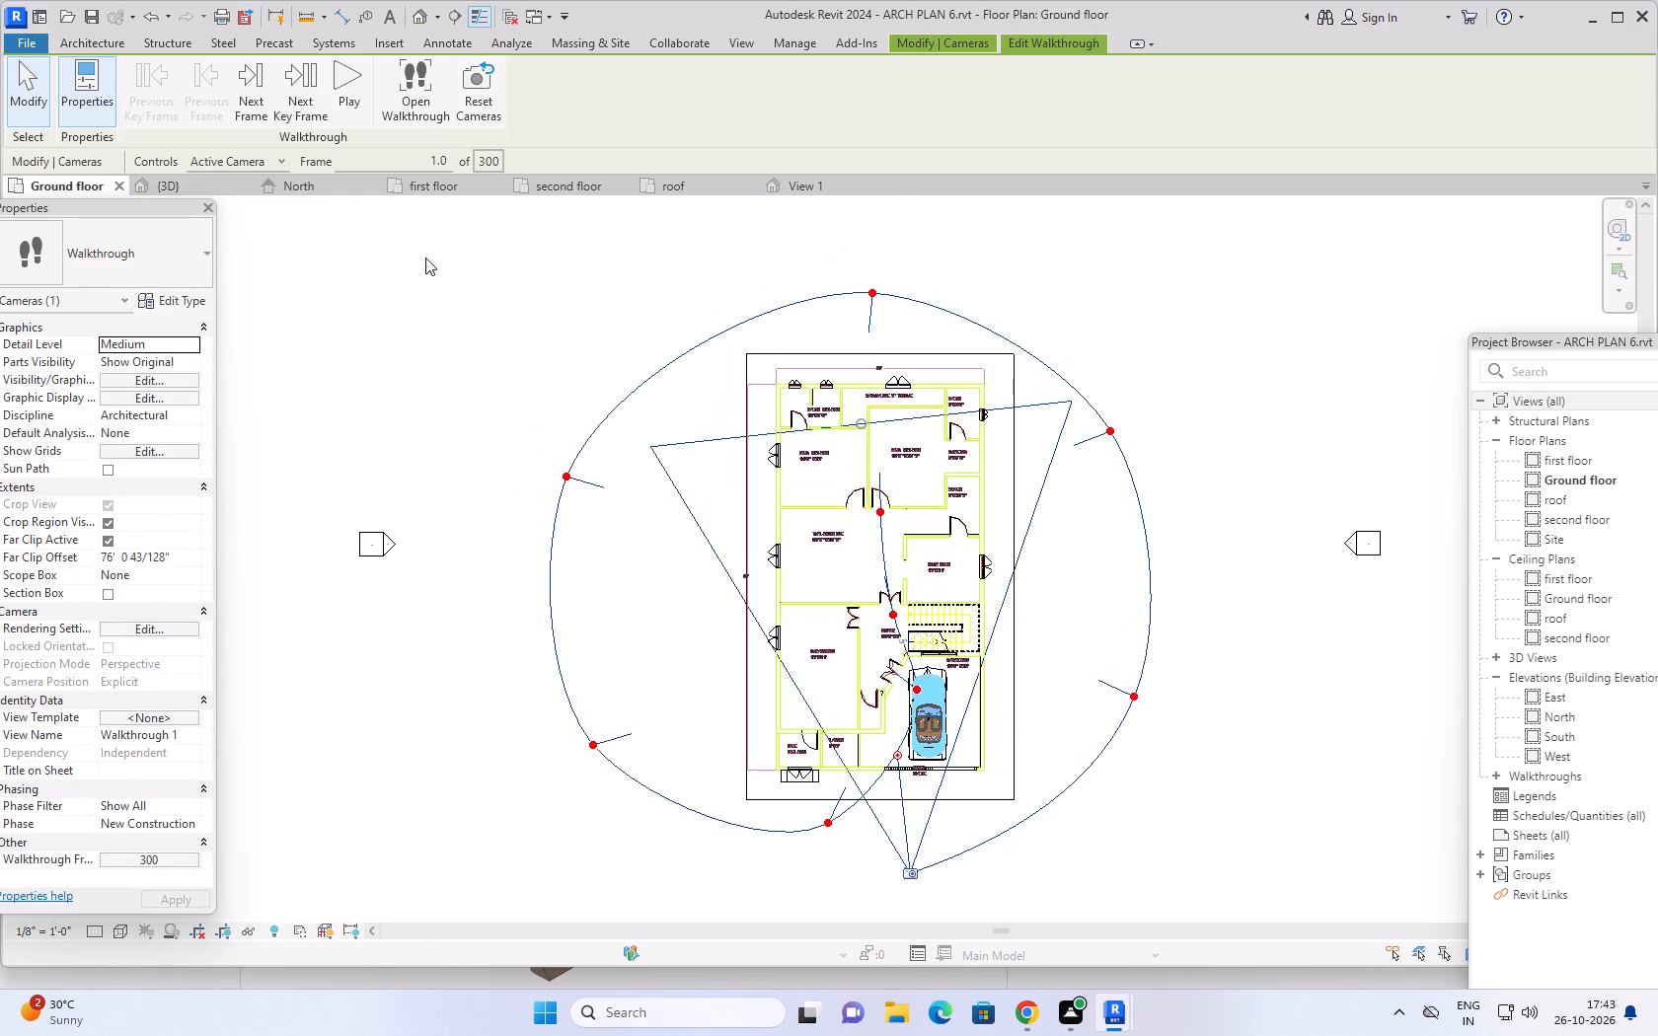
left_click(419, 106)
scroll(1298, 703, "down", 2)
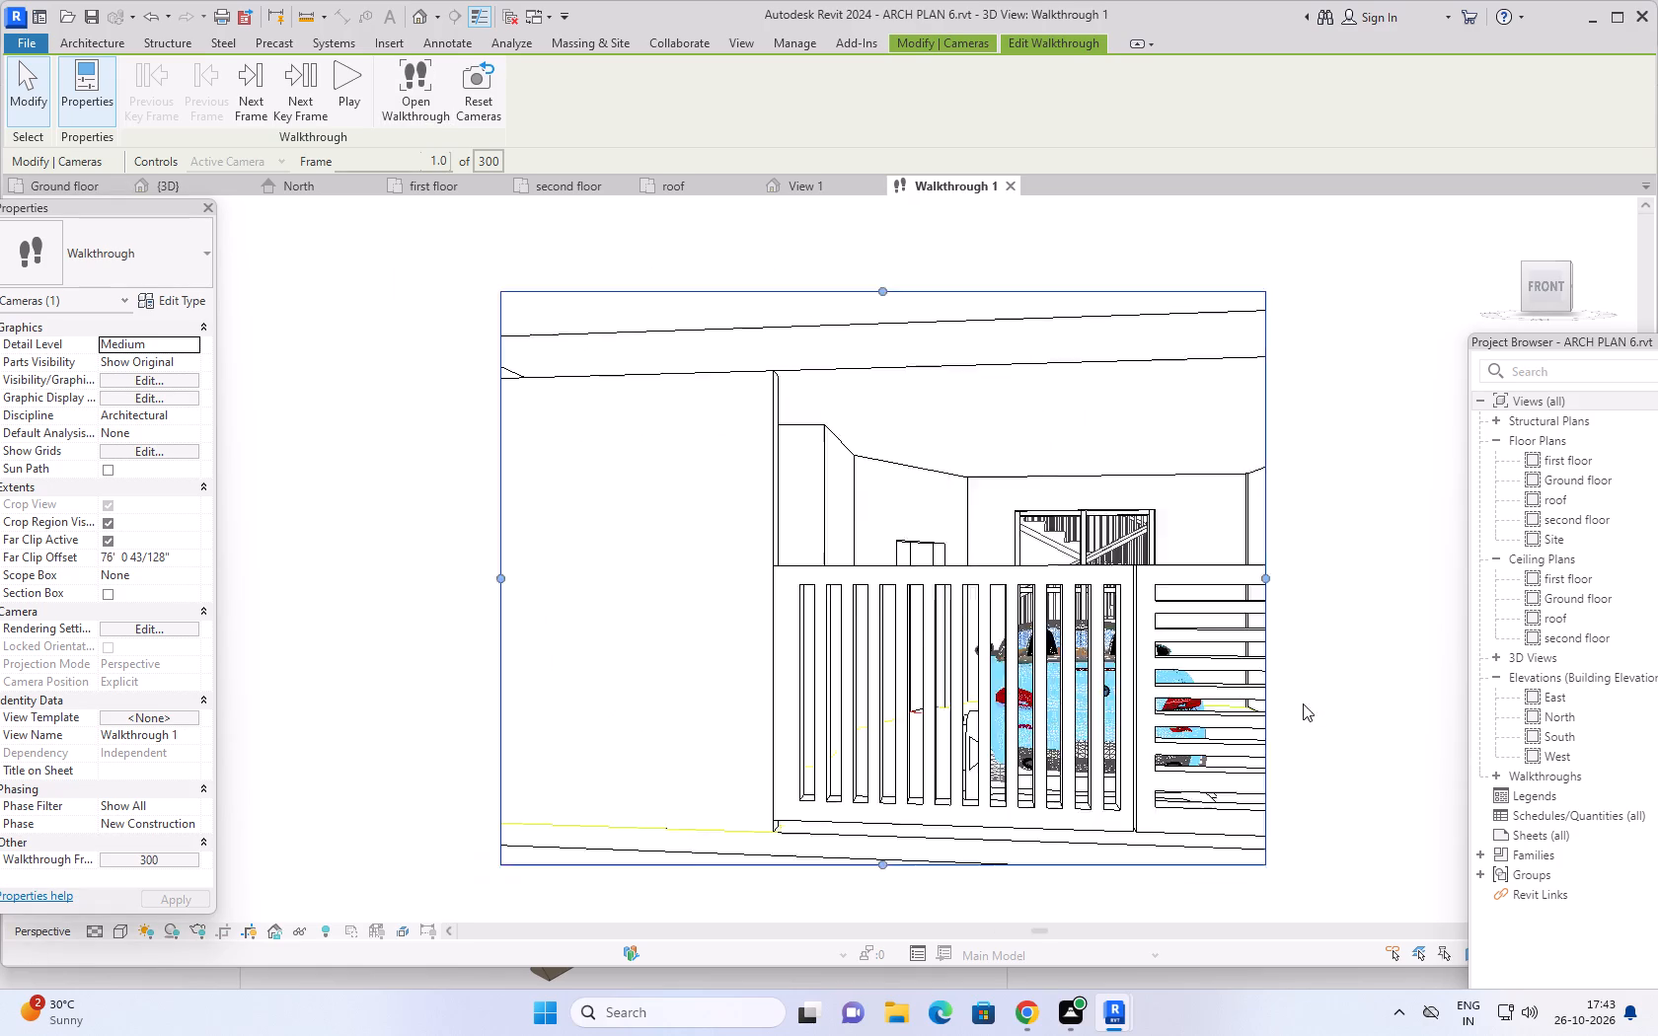
scroll(1303, 703, "down", 1)
middle_click_drag(1352, 670, 1255, 624)
left_click(132, 933)
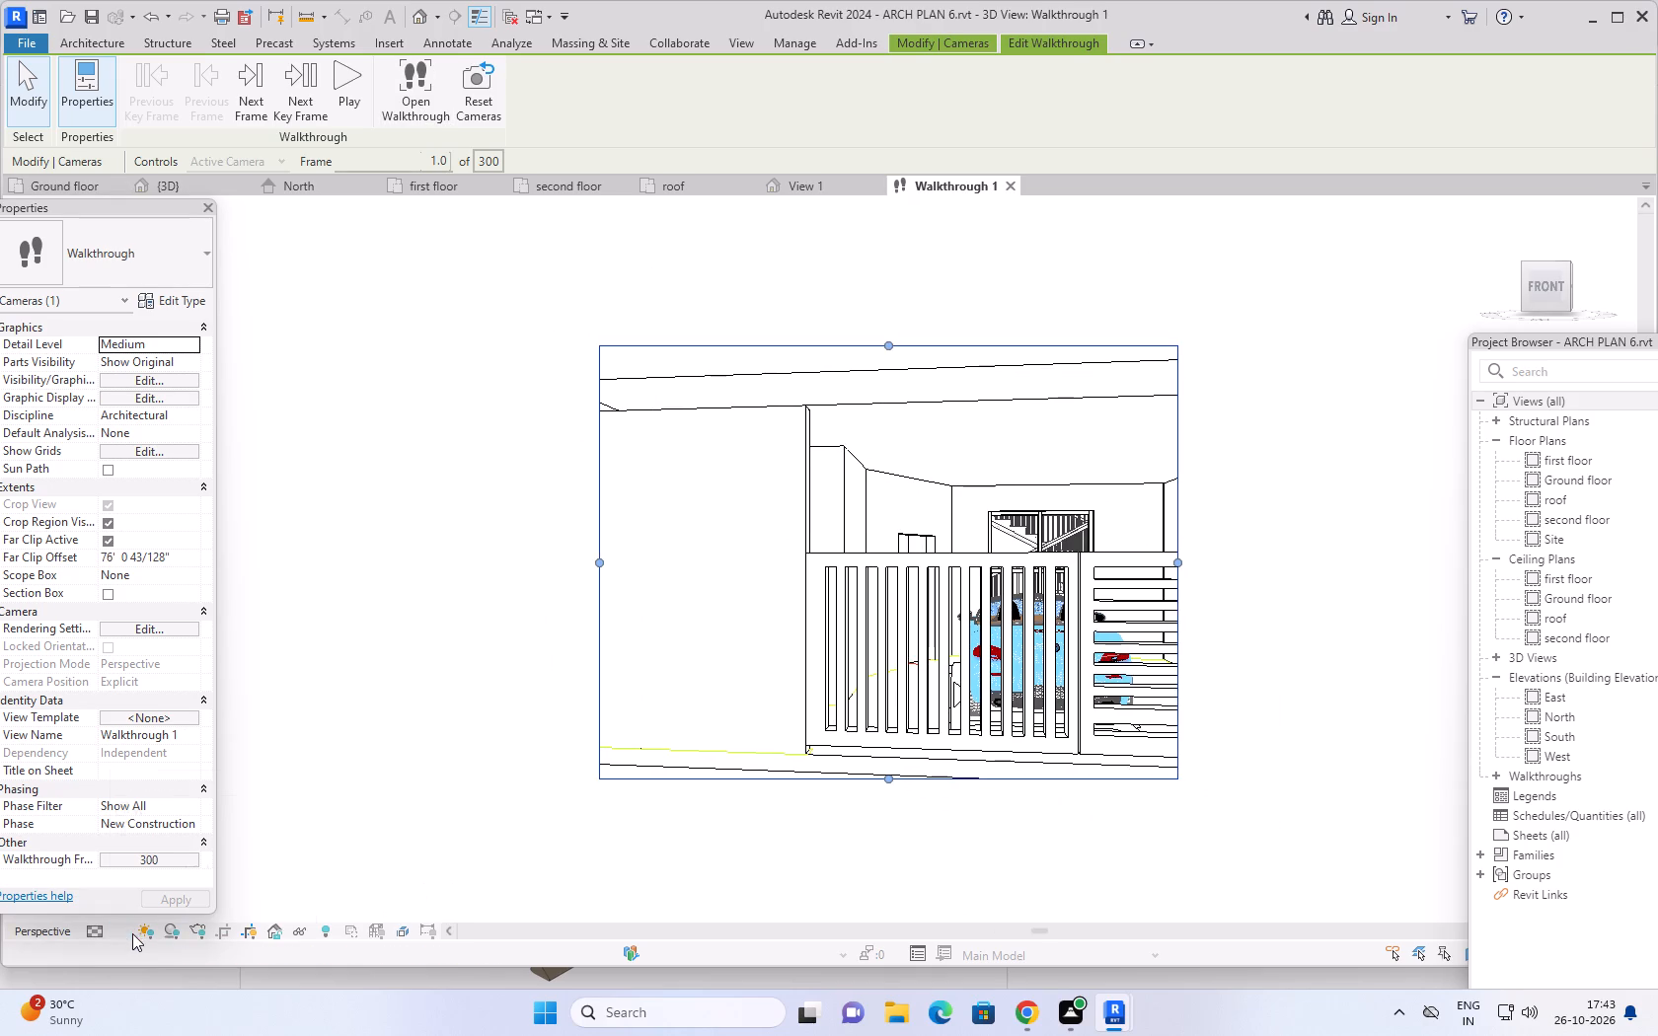
left_click(185, 911)
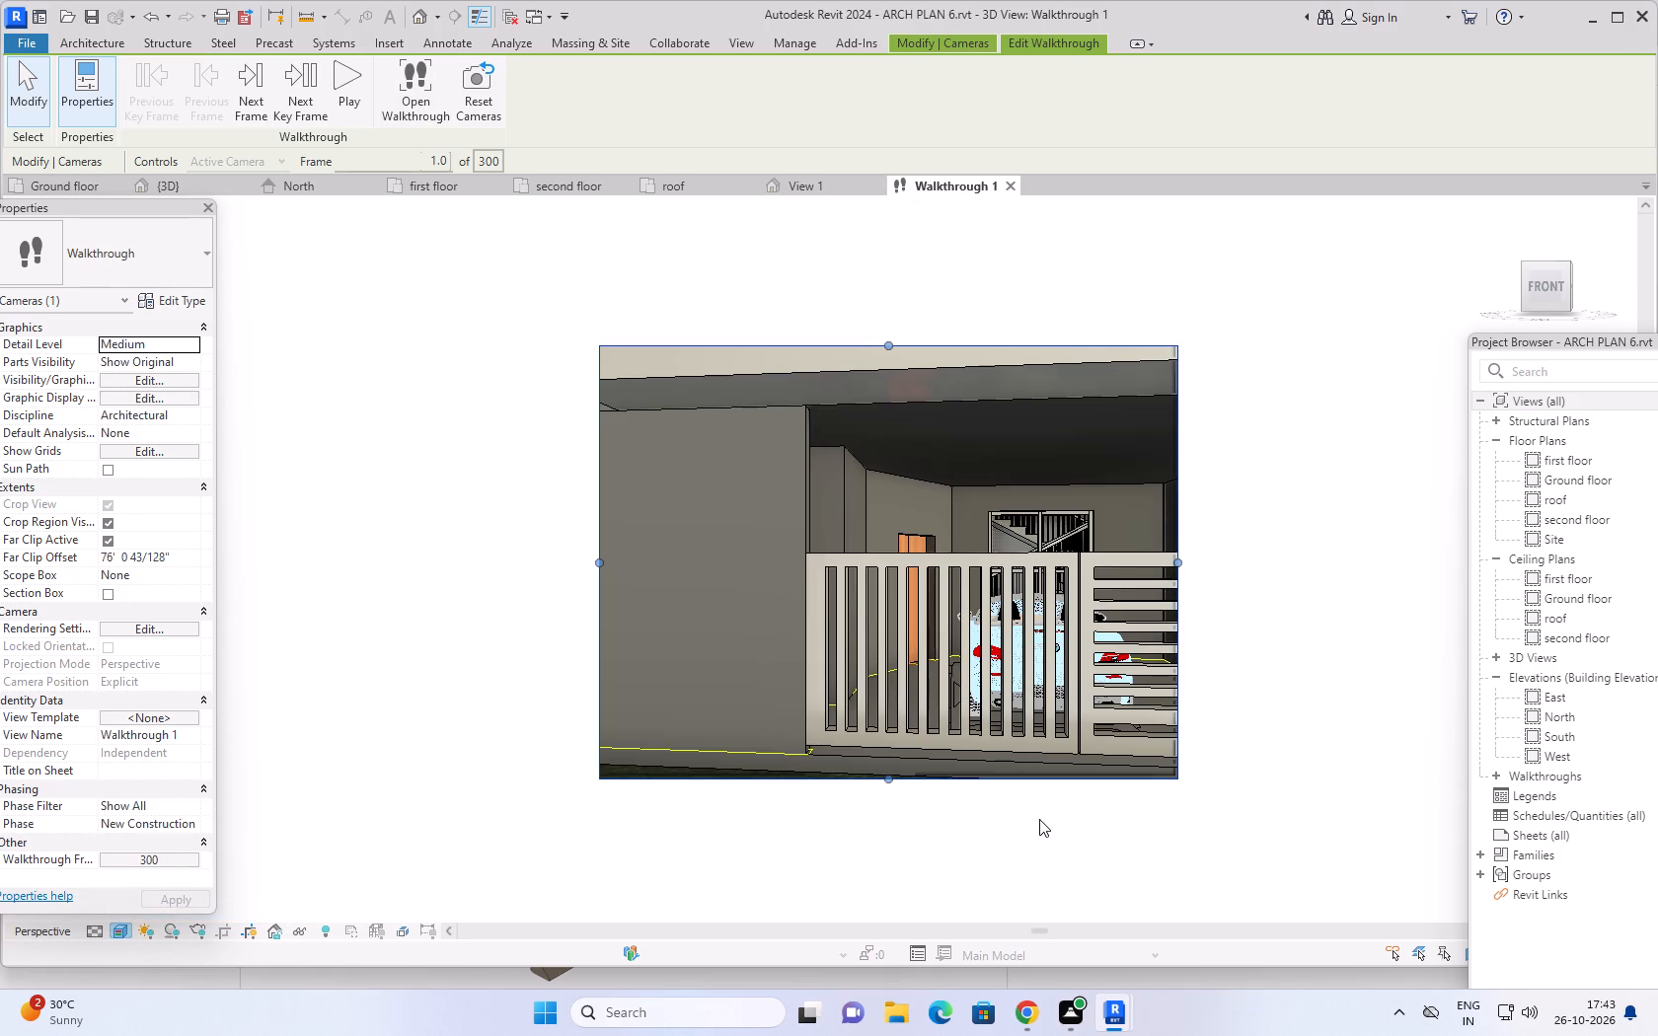
Extend the walkthrough view's crop region past the end of the front gate and upward beyond the upper-floor balcony.
middle_click_drag(1051, 811, 921, 857)
scroll(935, 853, "down", 1)
scroll(966, 822, "up", 1)
left_click_drag(1038, 613, 1039, 613)
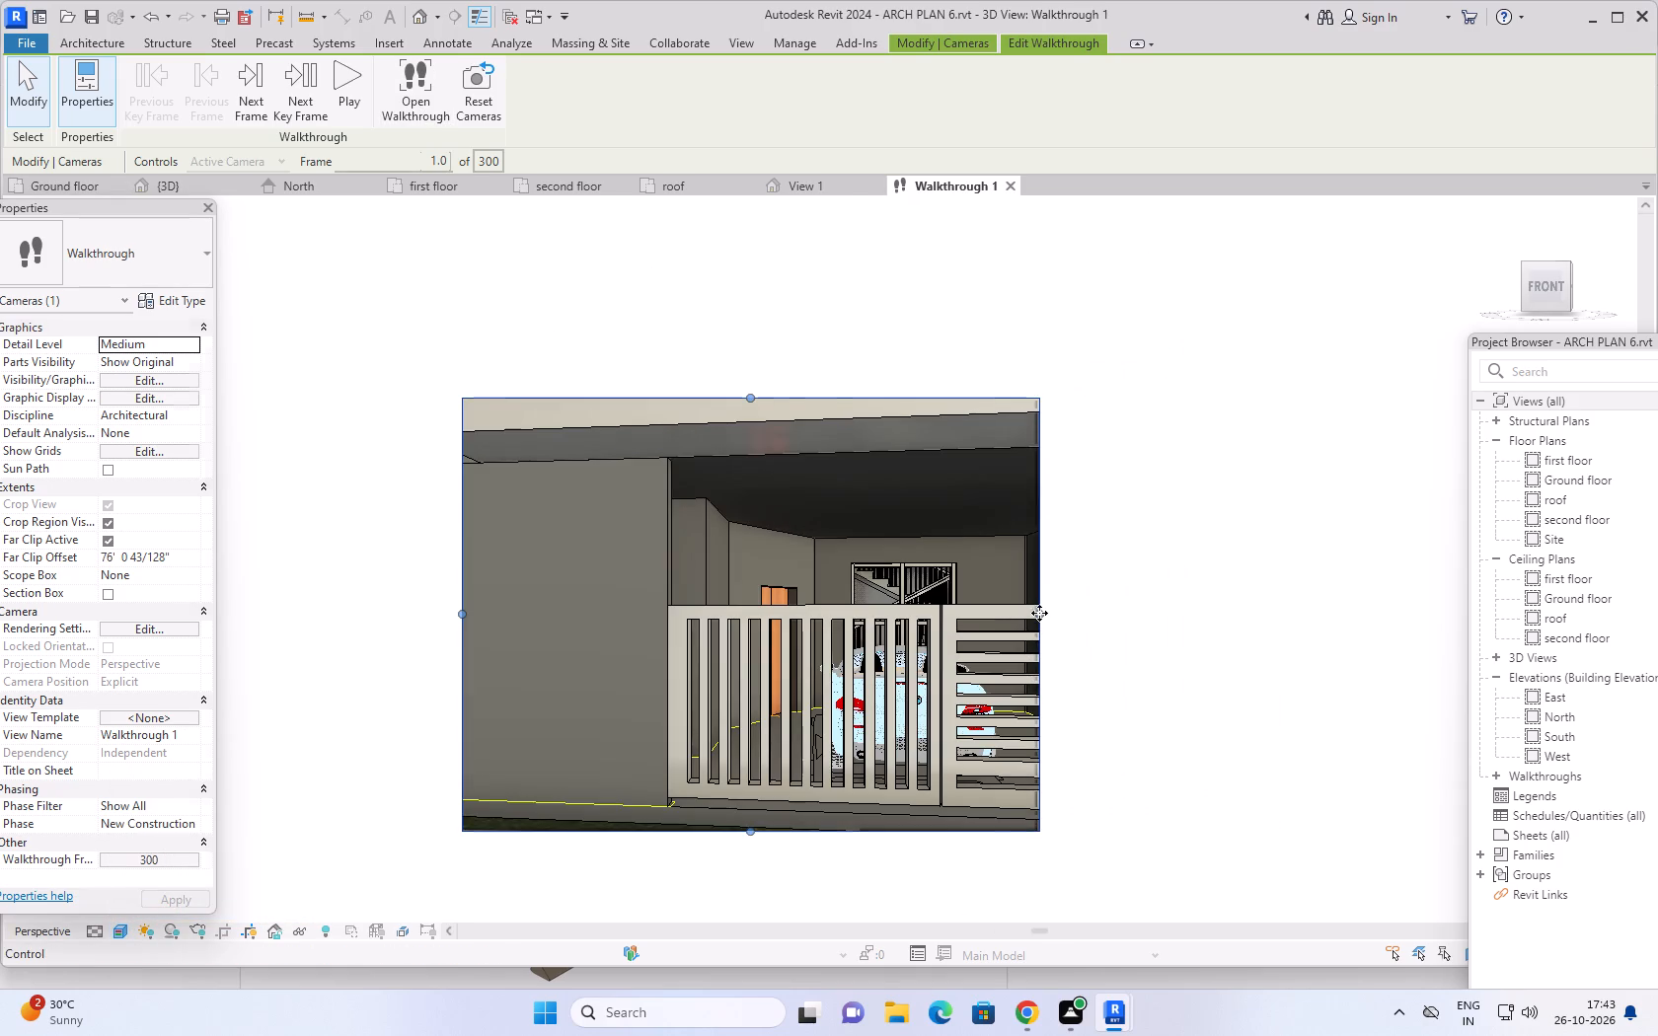
left_click_drag(1039, 613, 1281, 609)
scroll(1088, 569, "down", 4)
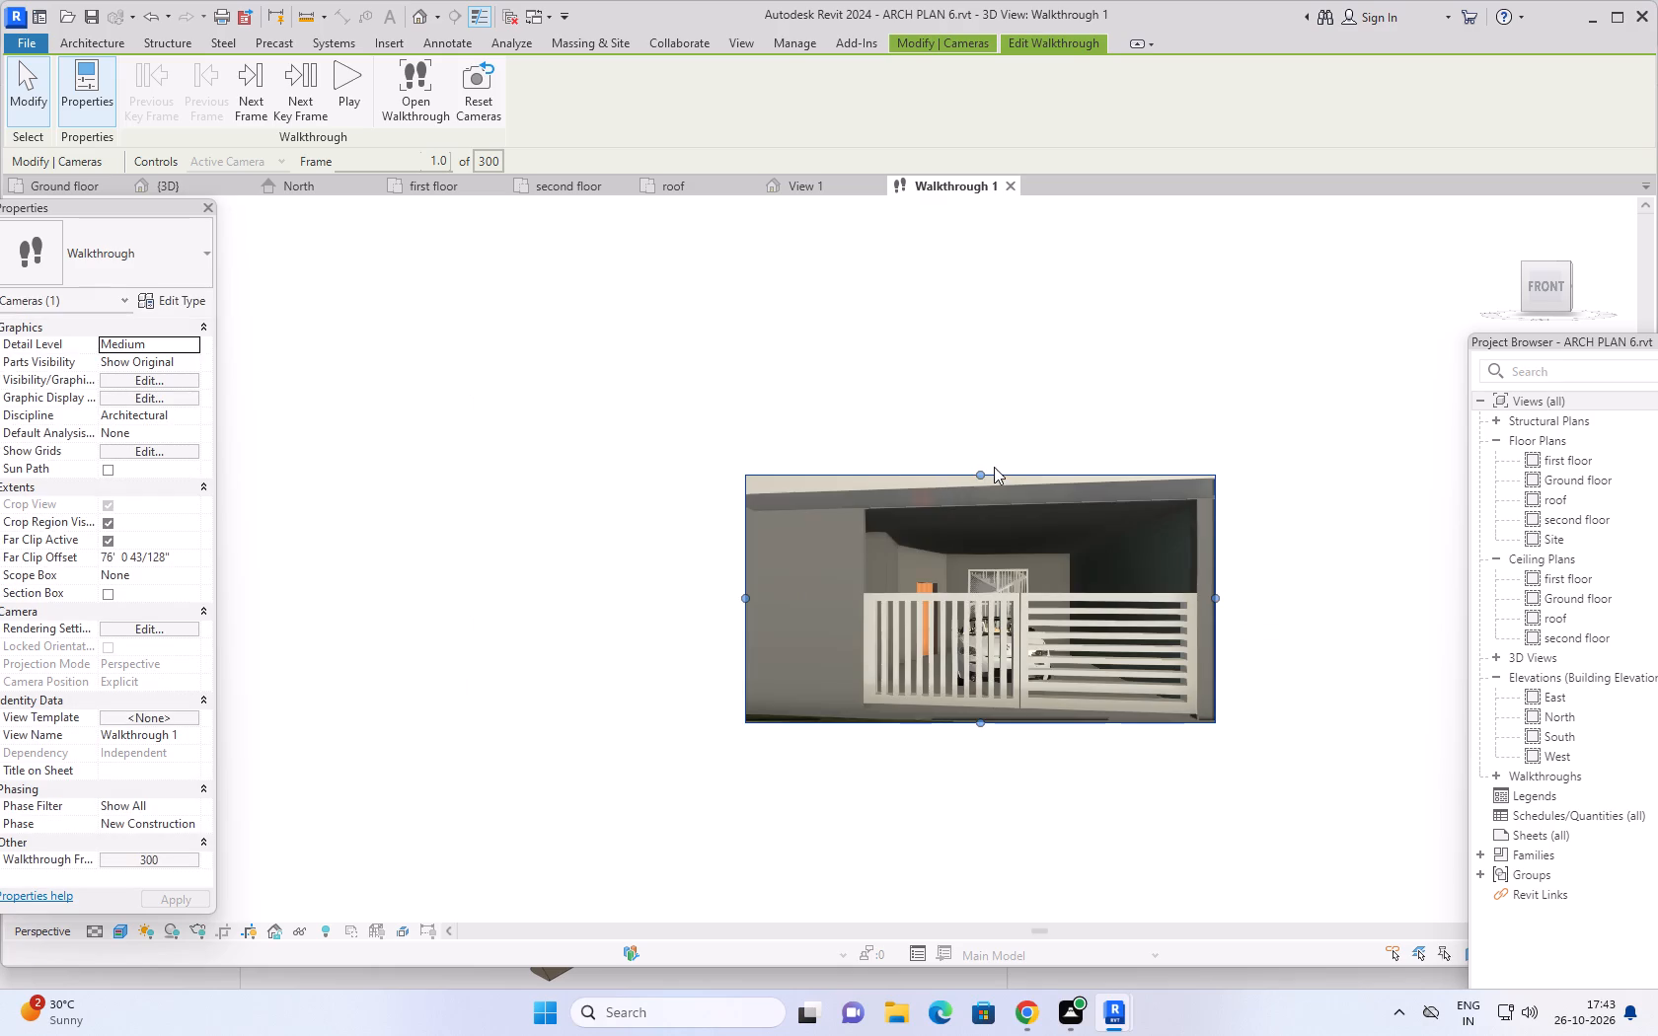
left_click_drag(976, 466, 977, 315)
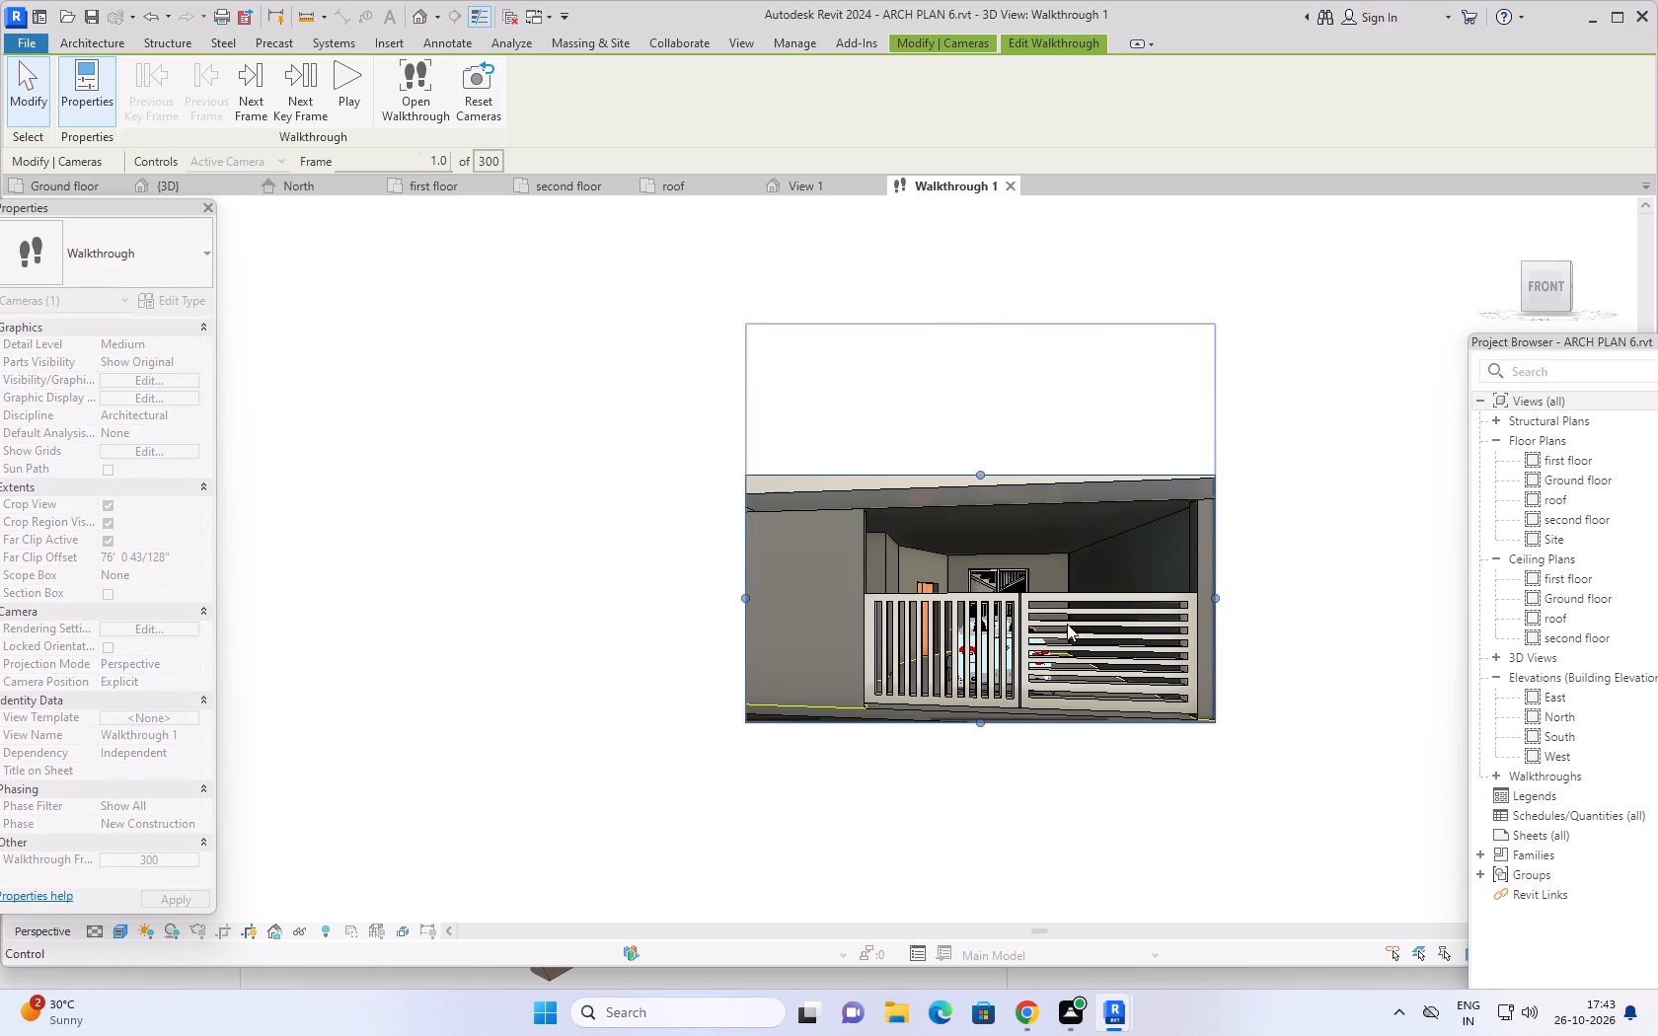
scroll(1085, 704, "down", 2)
middle_click_drag(1093, 779, 1022, 853)
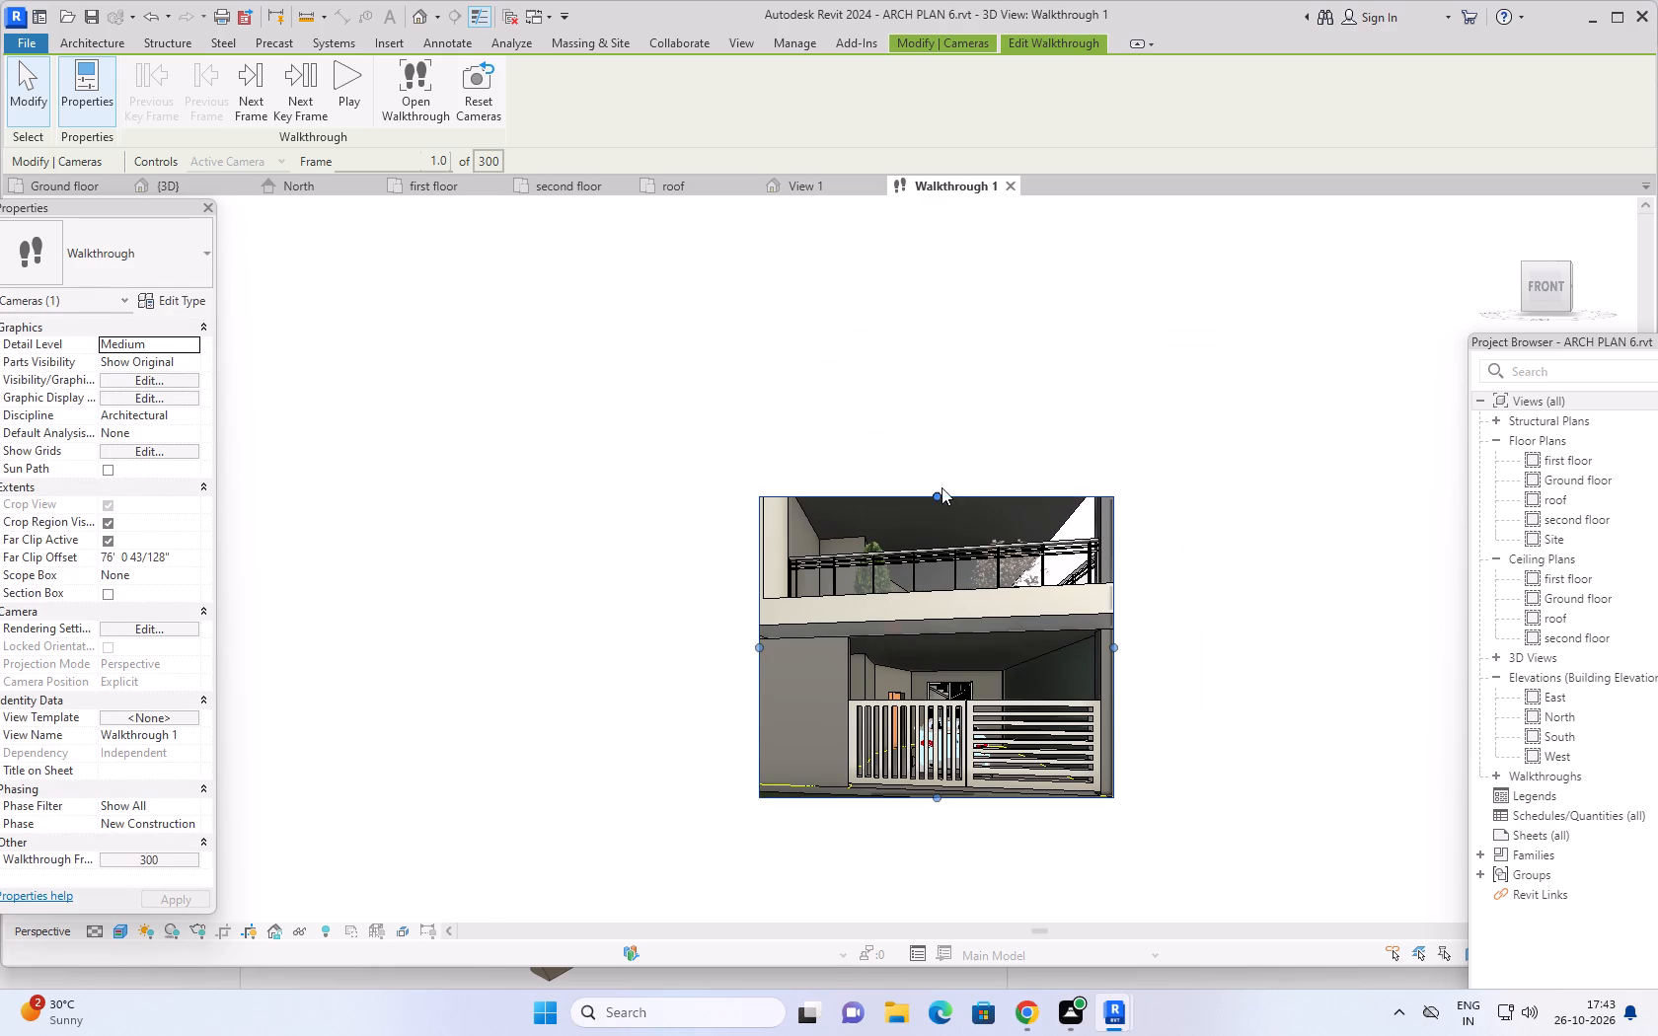
left_click_drag(937, 489, 936, 352)
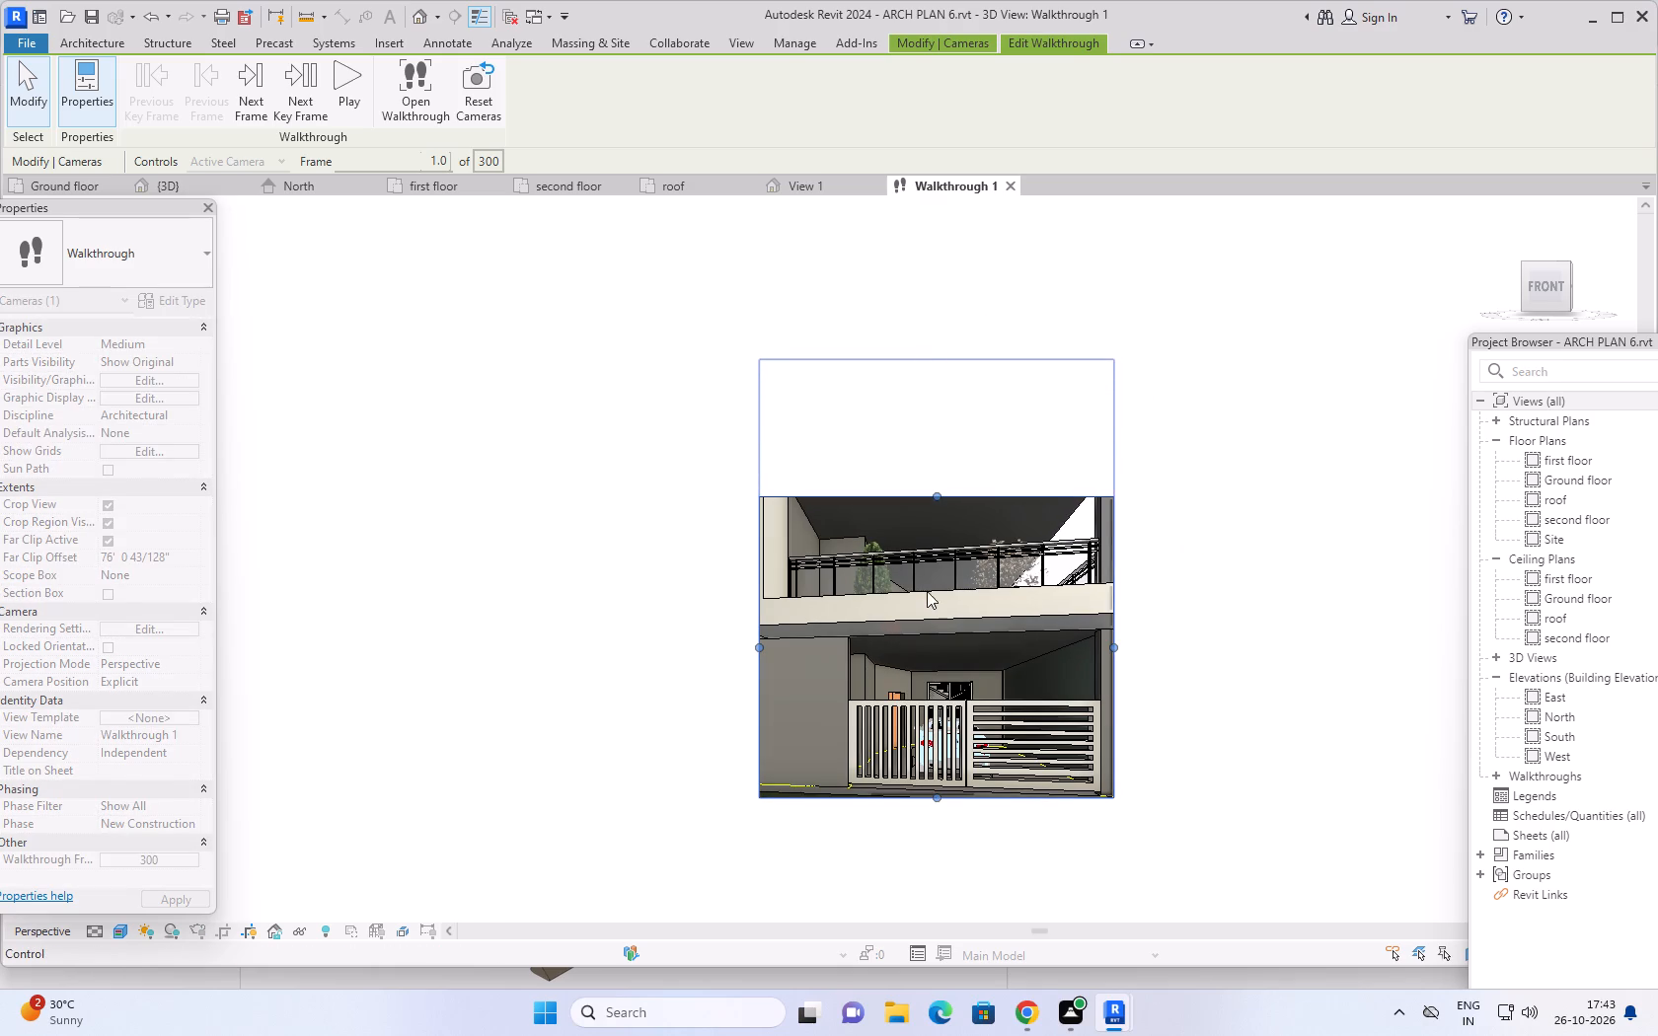
Widen the crop region on both sides and lower its bottom edge to frame the whole front facade and ground.
scroll(927, 591, "down", 3)
left_click_drag(819, 581, 748, 596)
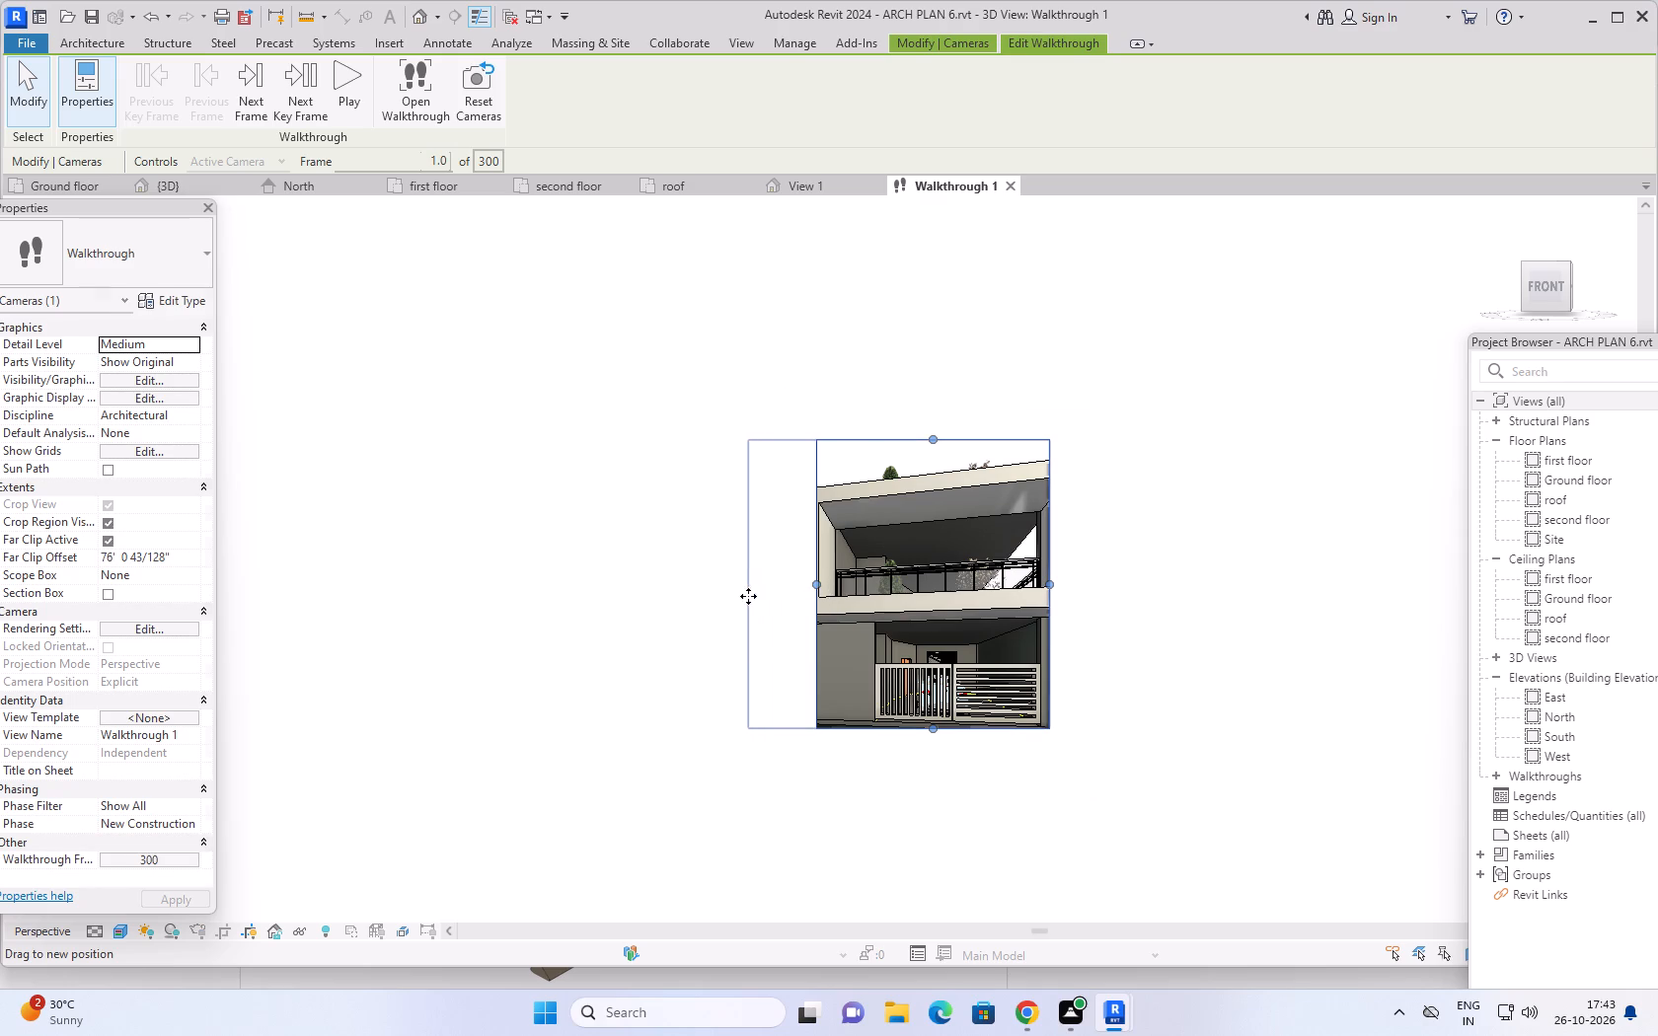
left_click_drag(748, 596, 723, 602)
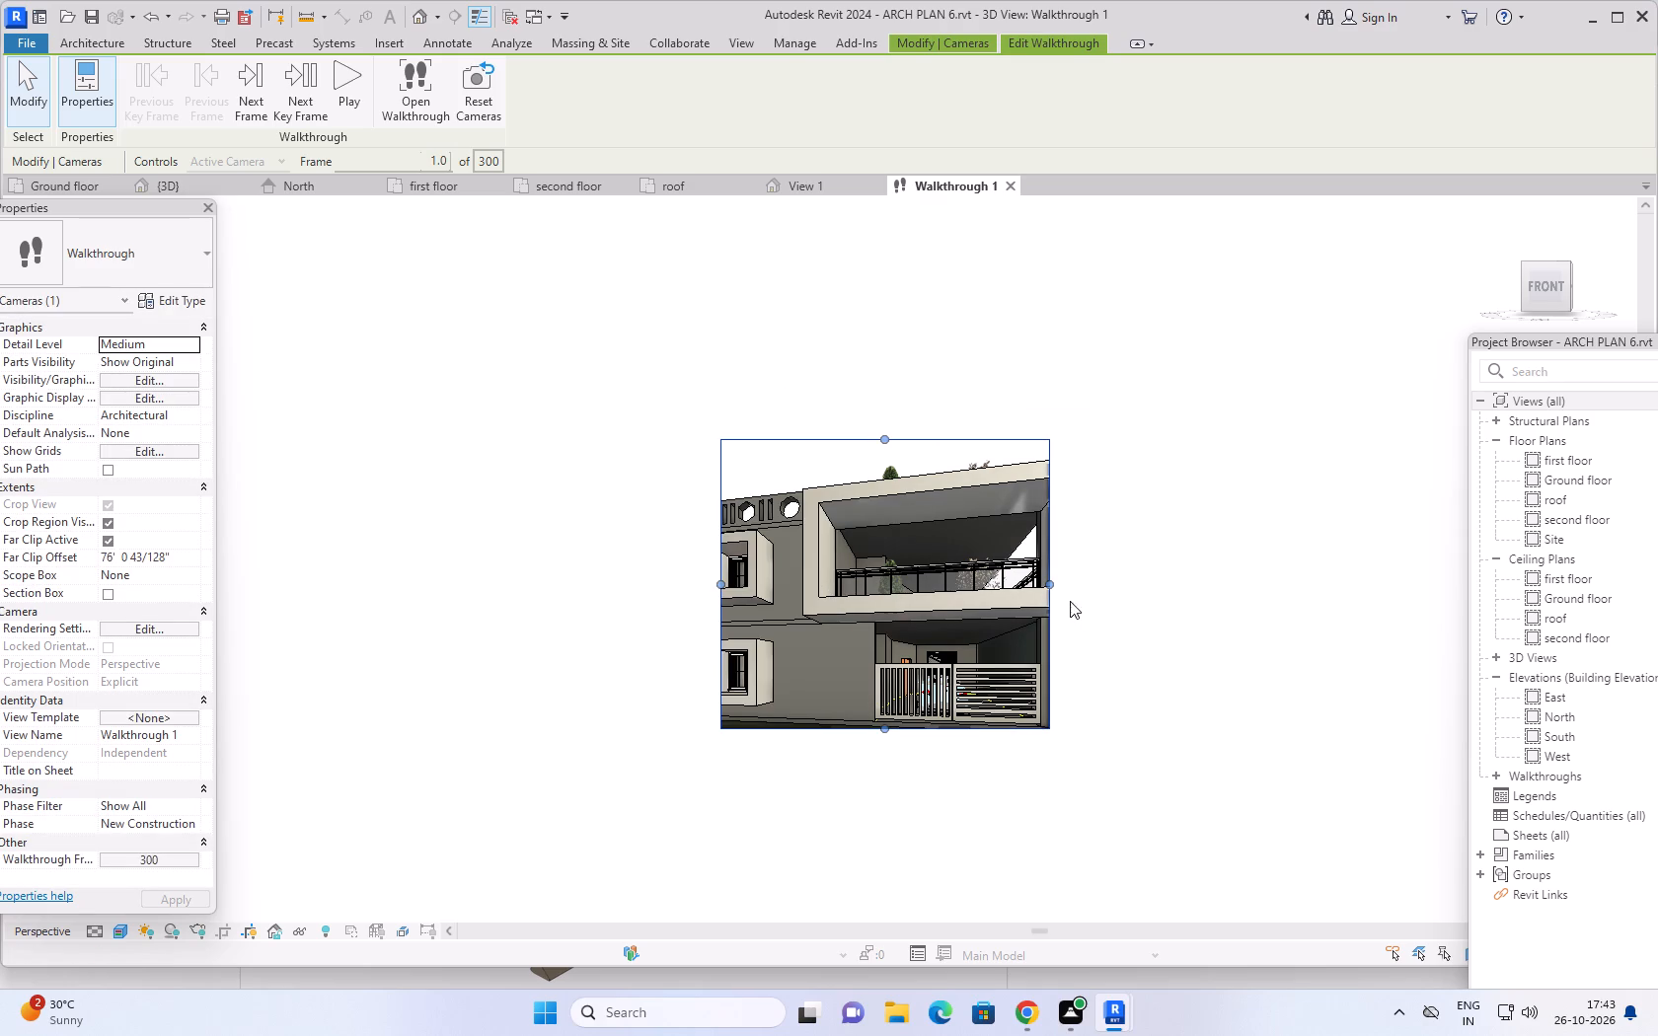
left_click_drag(1055, 587, 1156, 593)
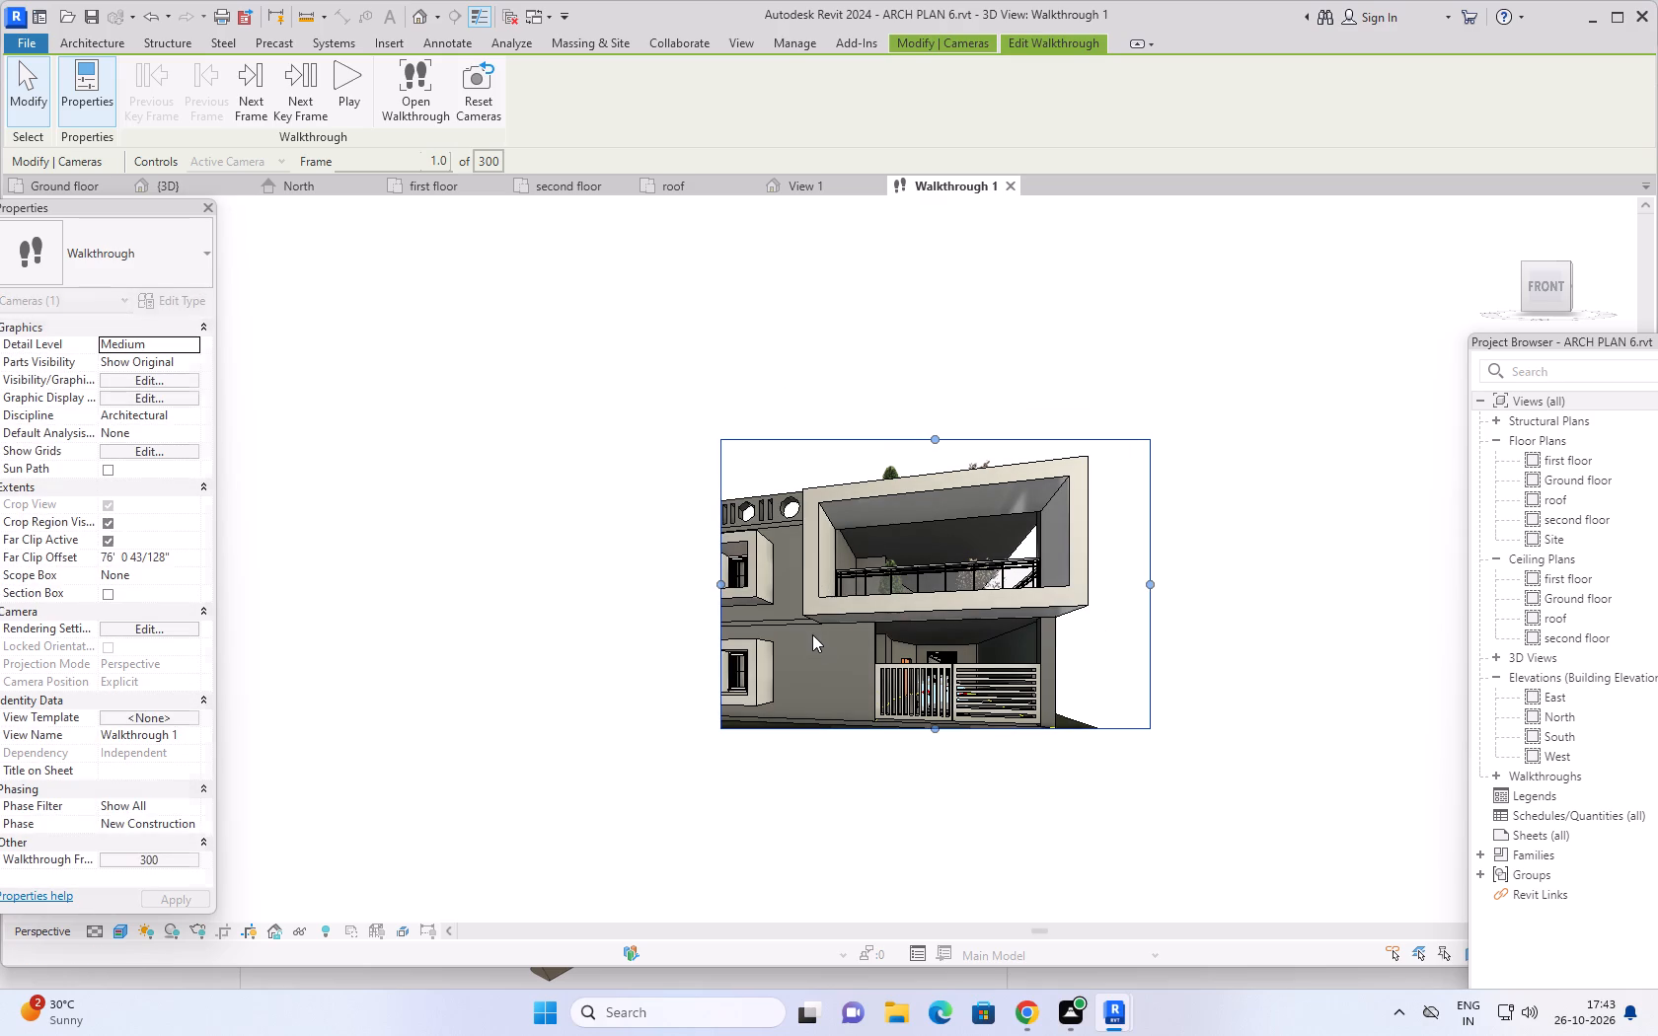
left_click_drag(714, 583, 646, 606)
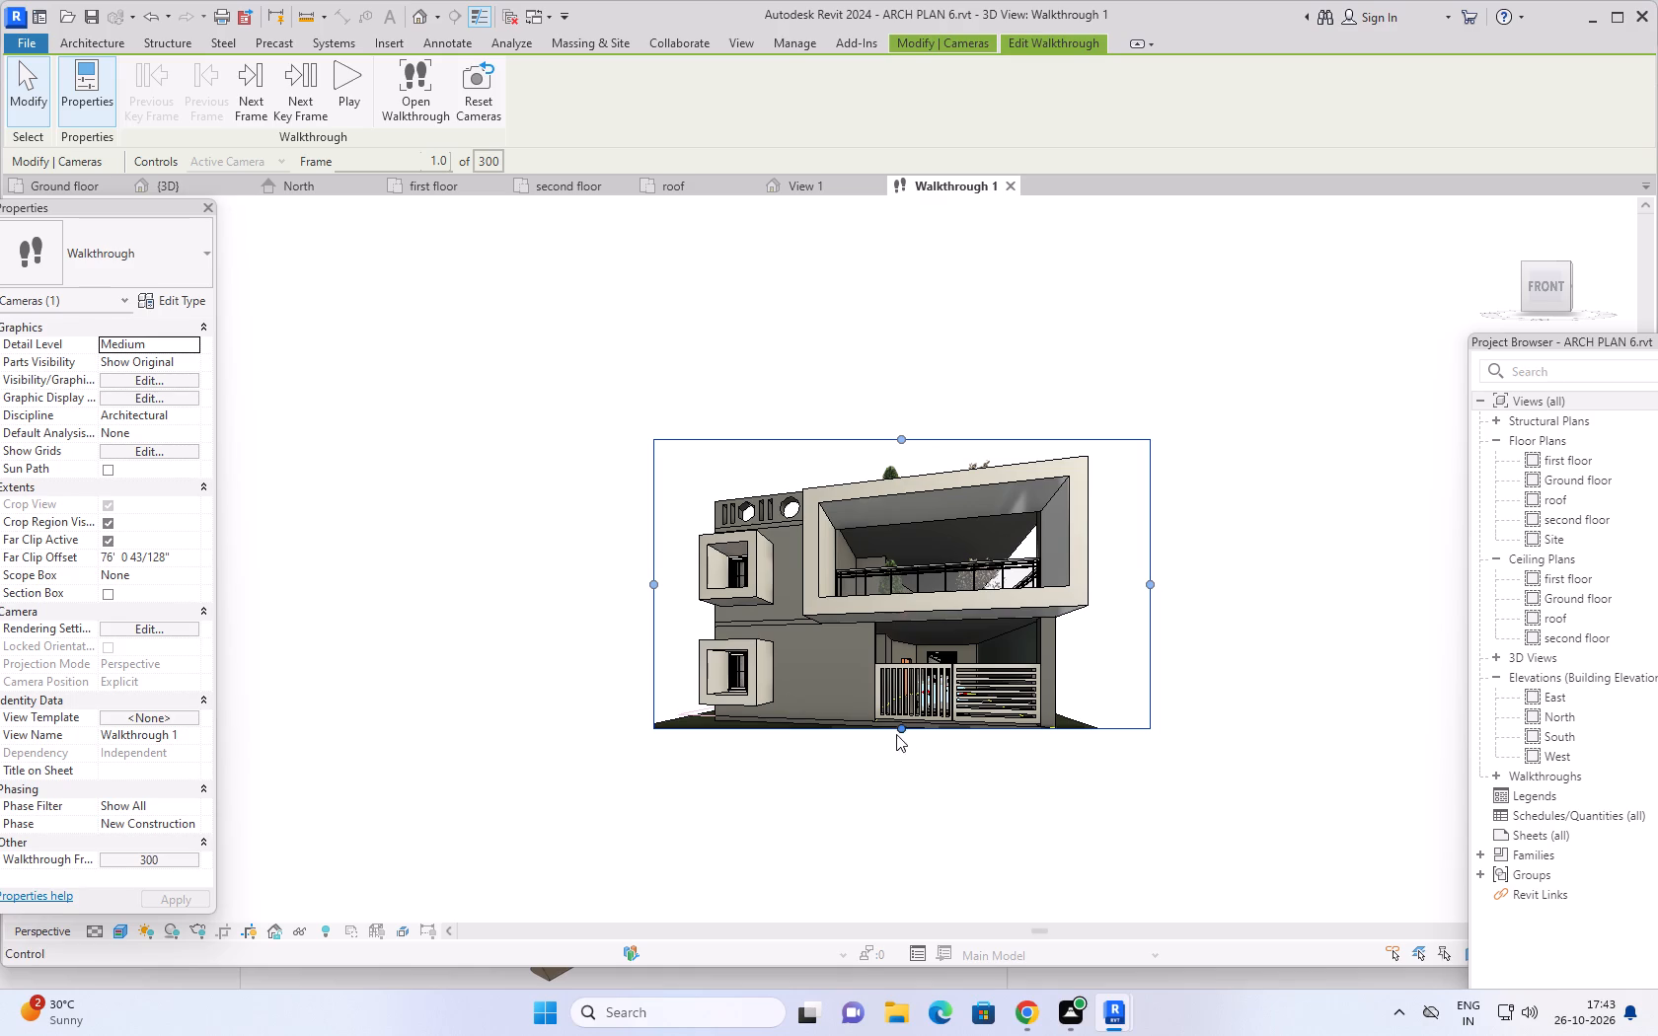
left_click_drag(898, 725, 902, 750)
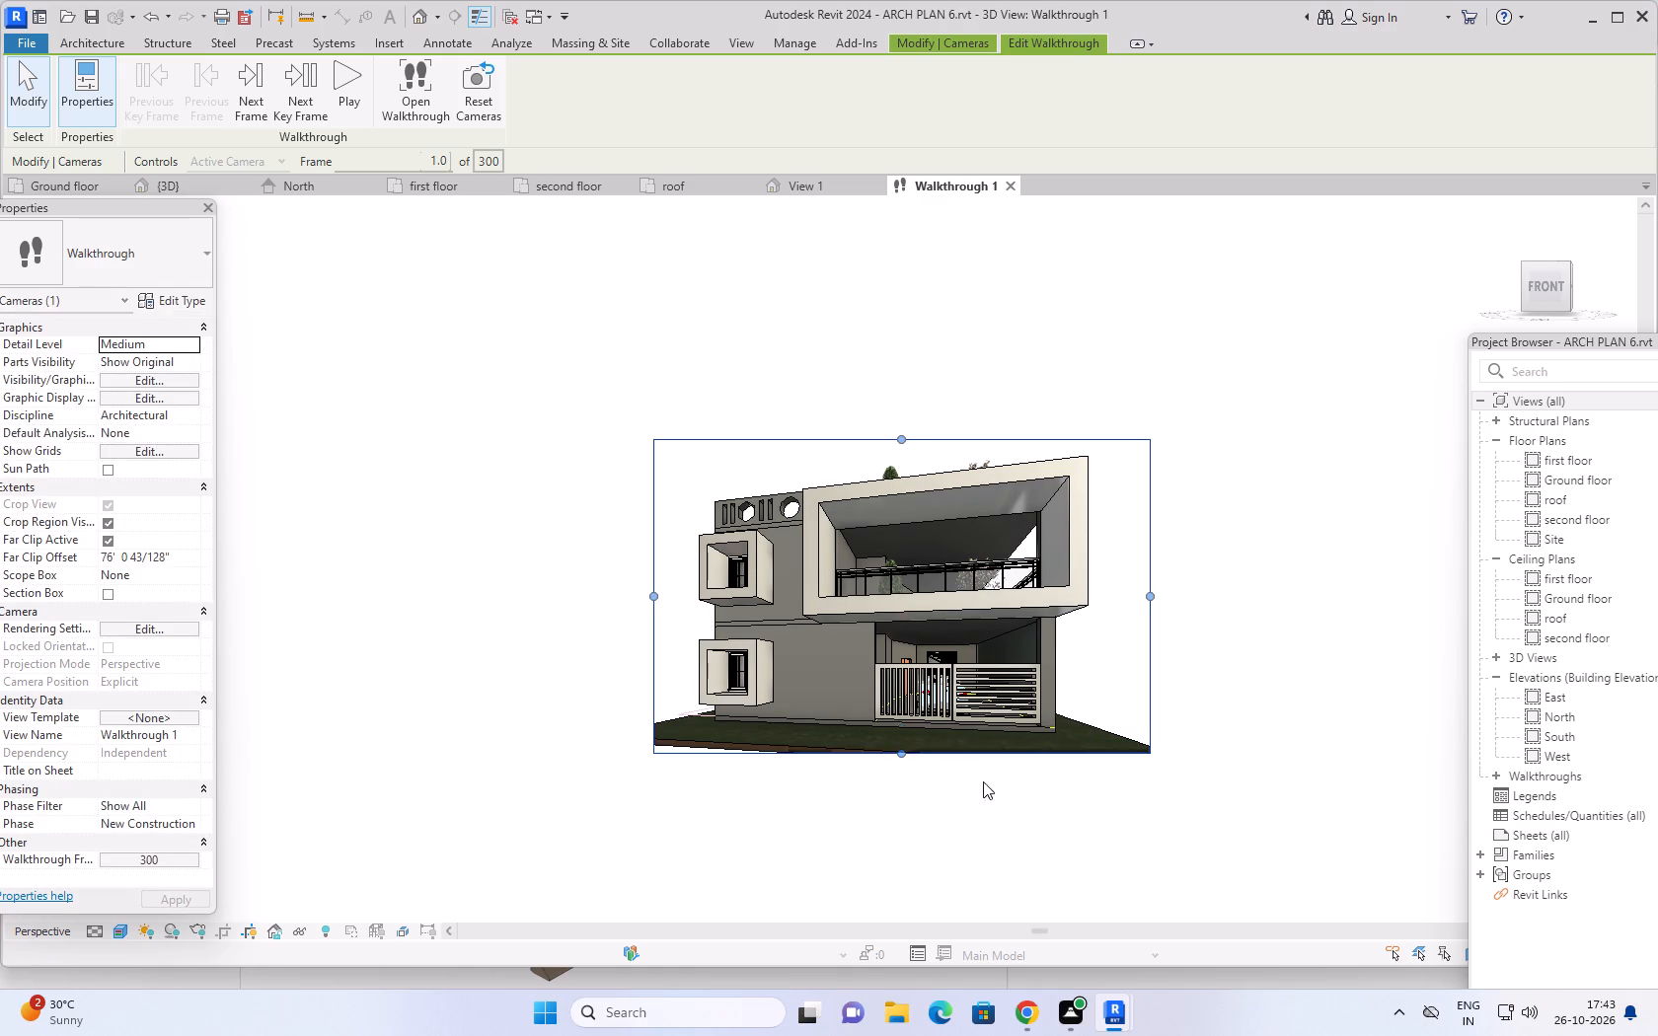
Play the walkthrough through its 300 frames to review the camera's route around and into the house.
left_click(349, 76)
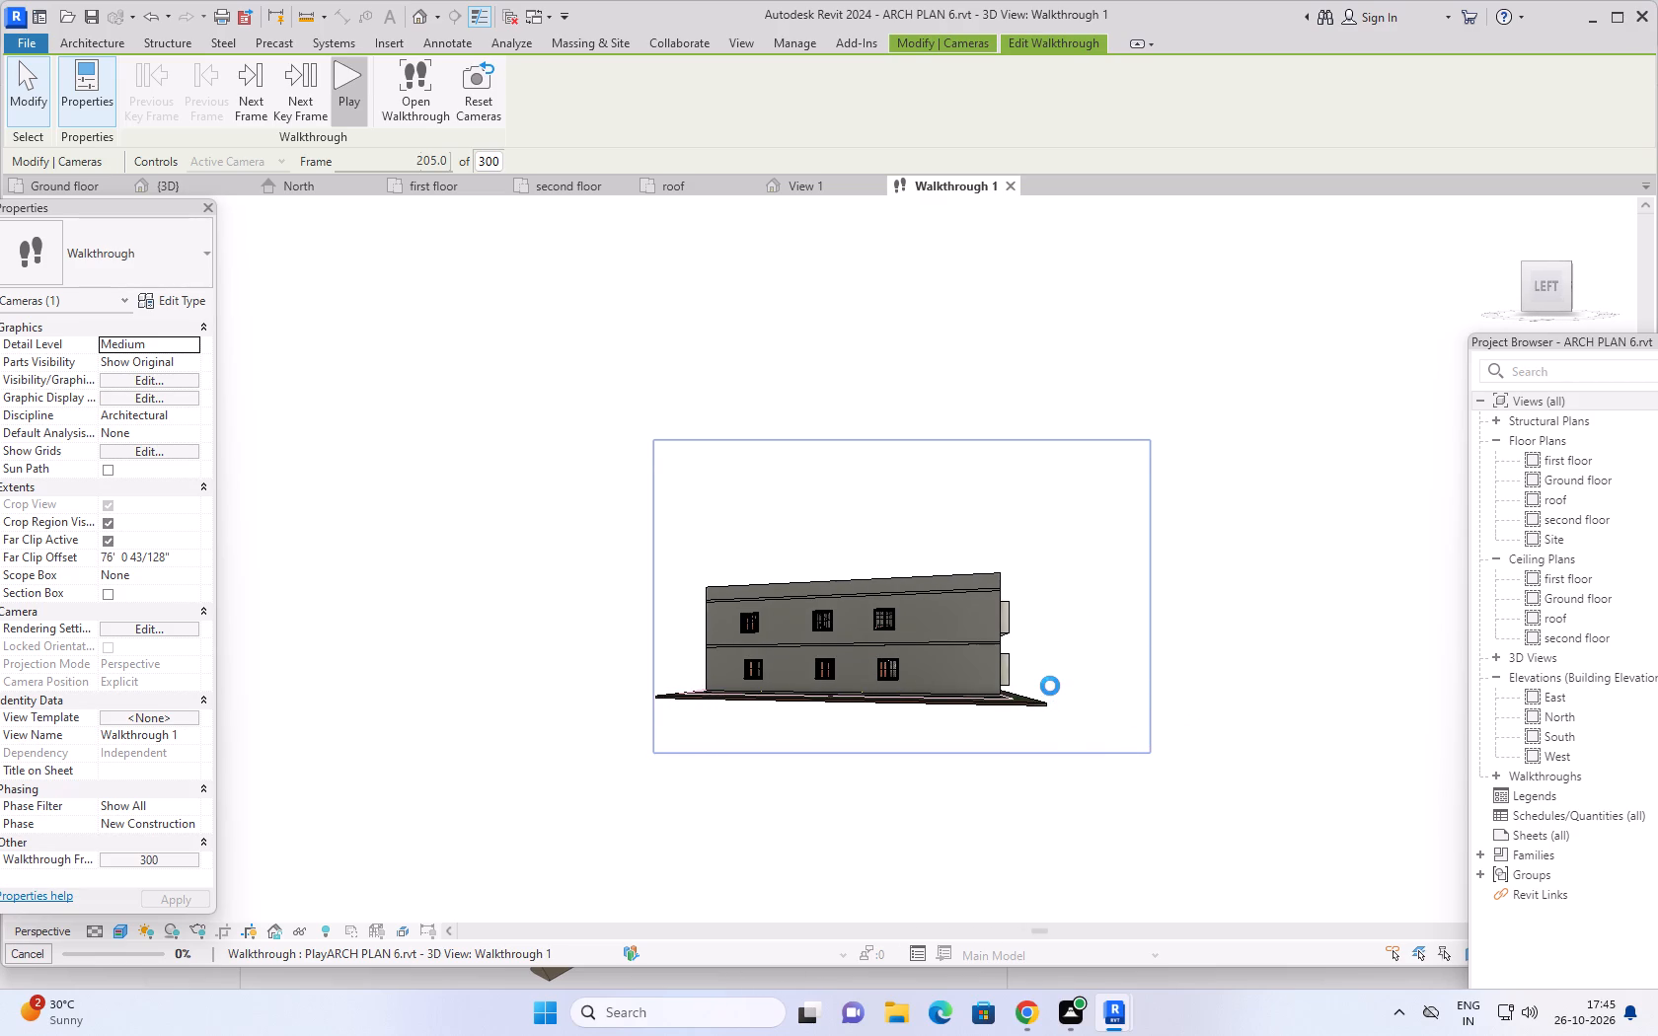
scroll(1050, 686, "up", 2)
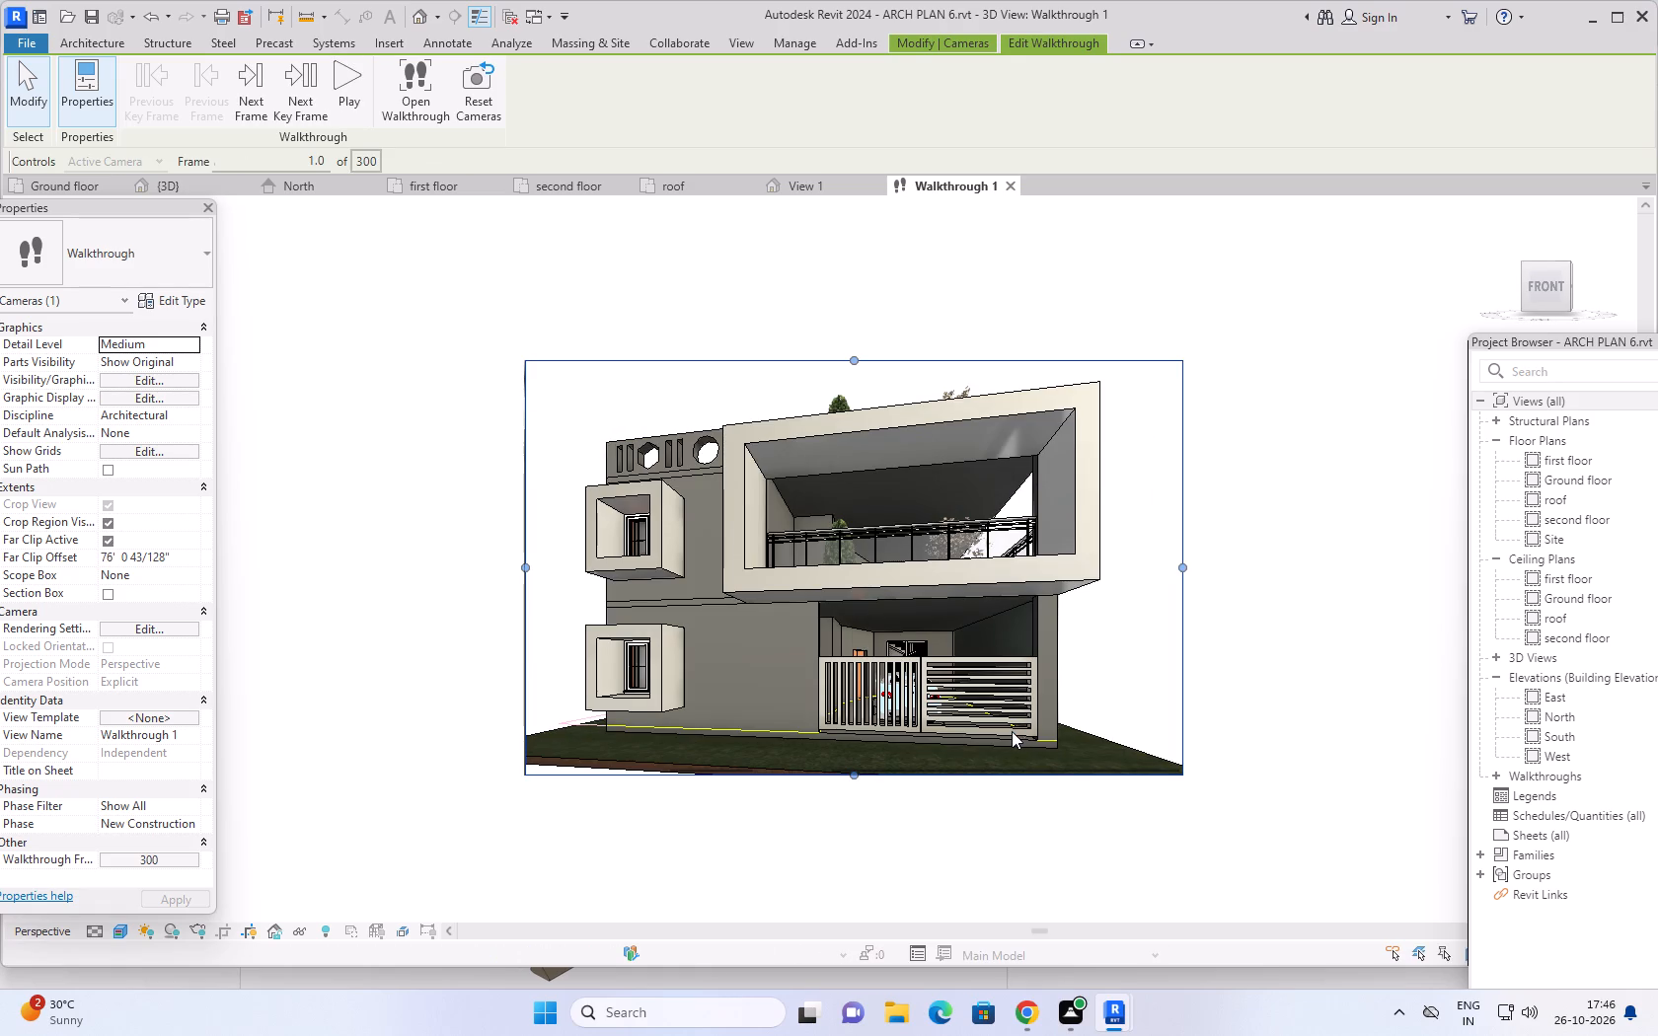
scroll(1058, 676, "down", 1)
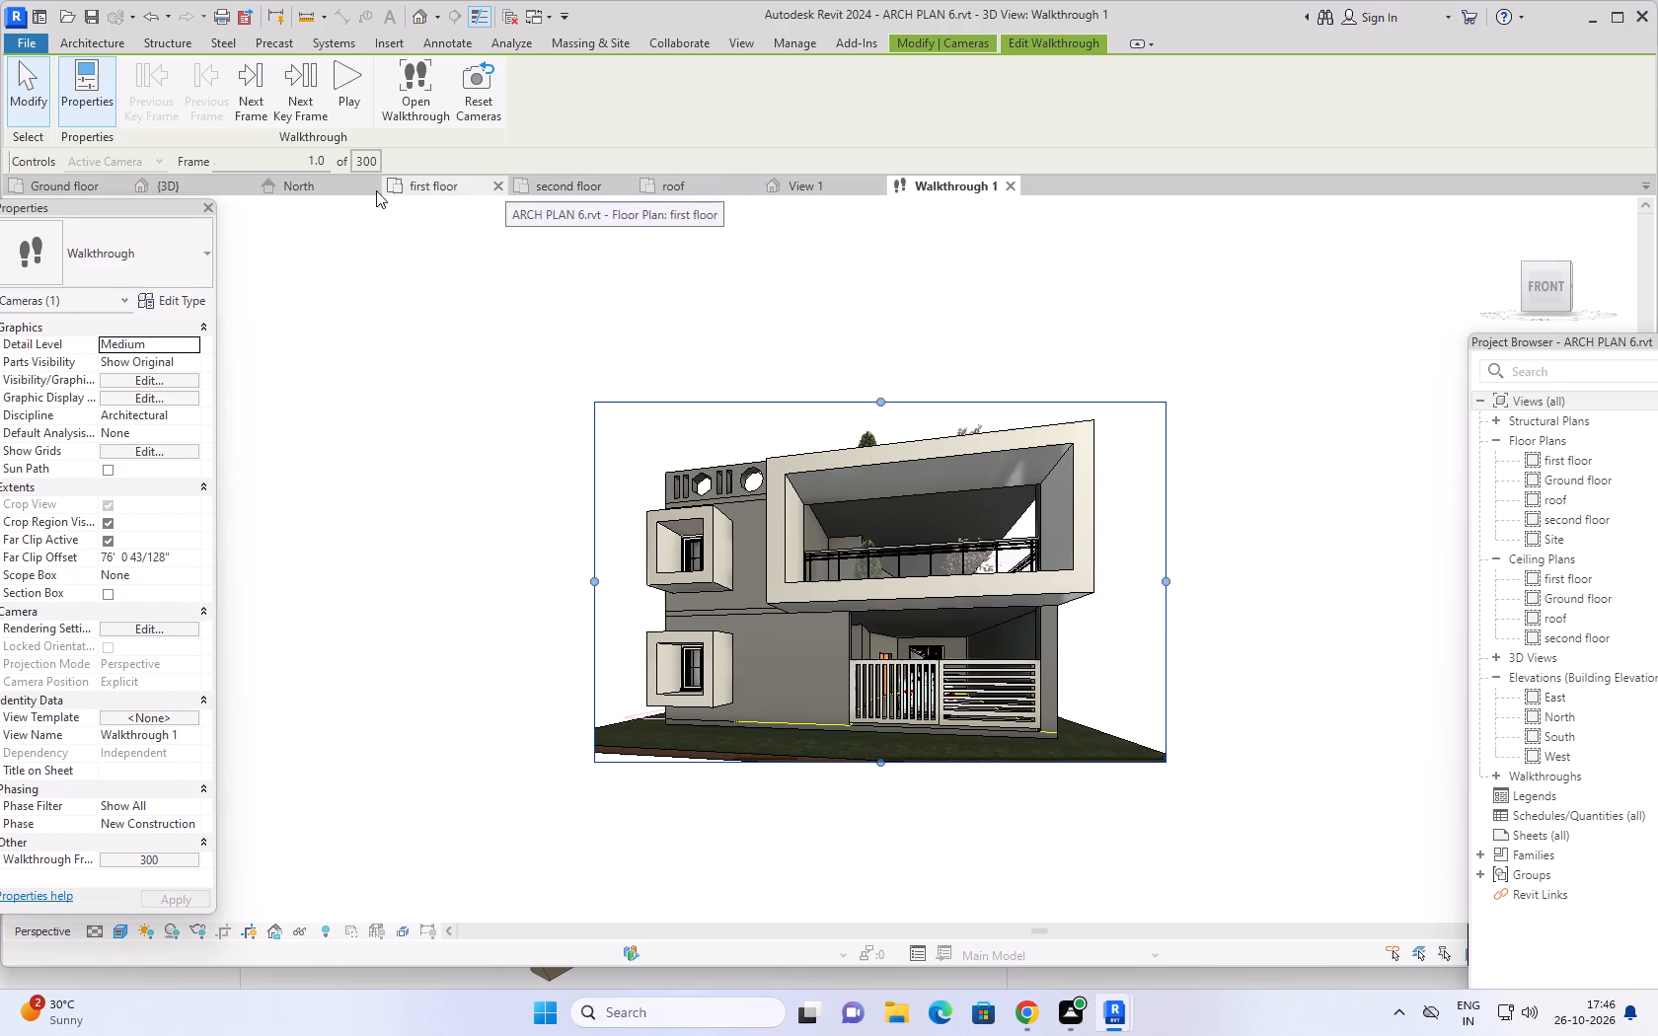
Return to the default 3D view, leave walkthrough editing, and examine the house exterior from the front-left corner.
left_click(167, 178)
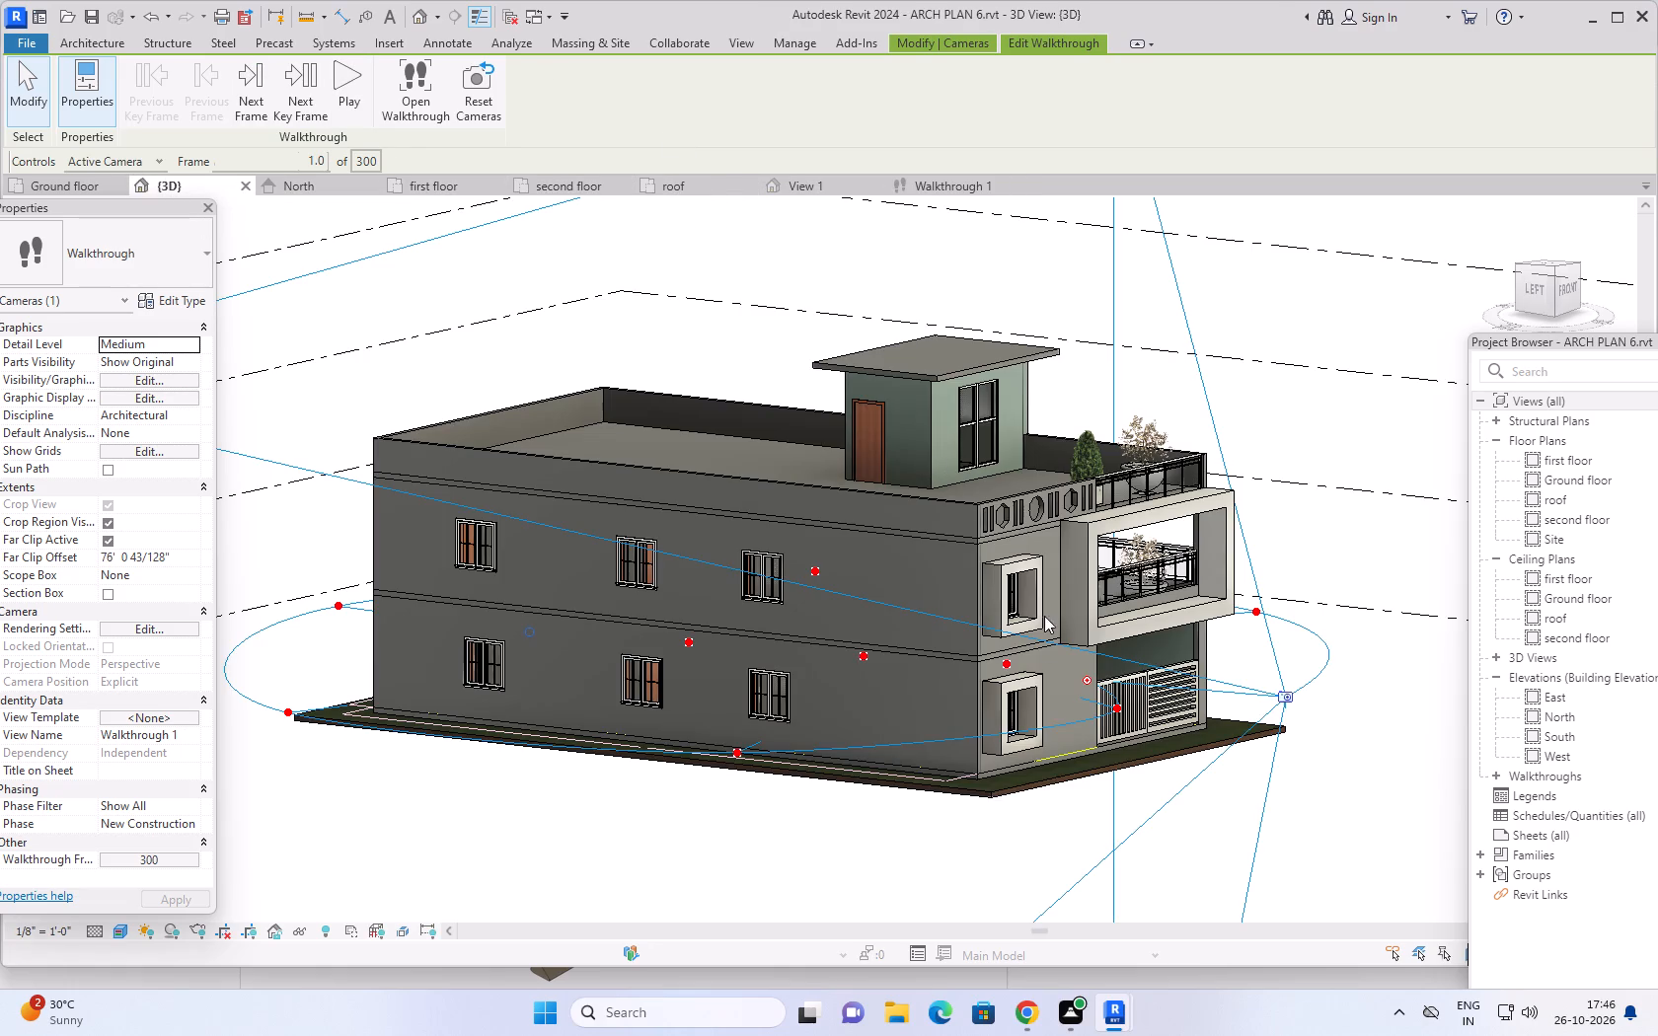
key("Escape")
key("Escape")
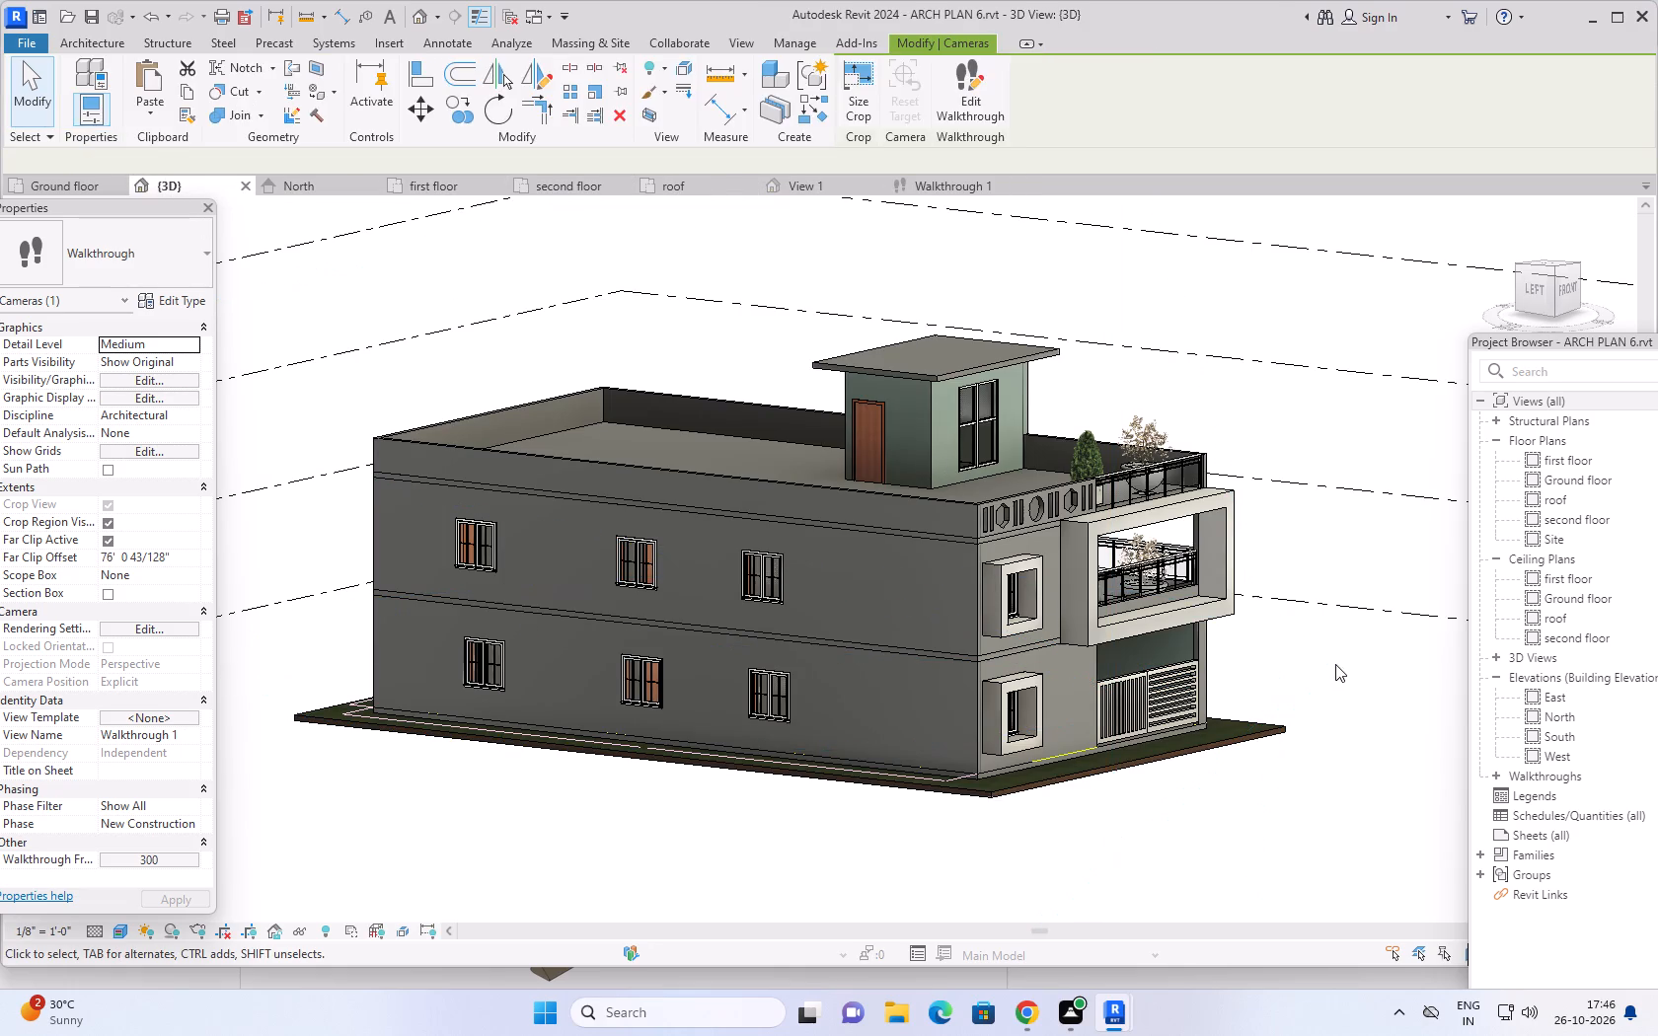
middle_click_drag(1337, 652, 1282, 723, "shift")
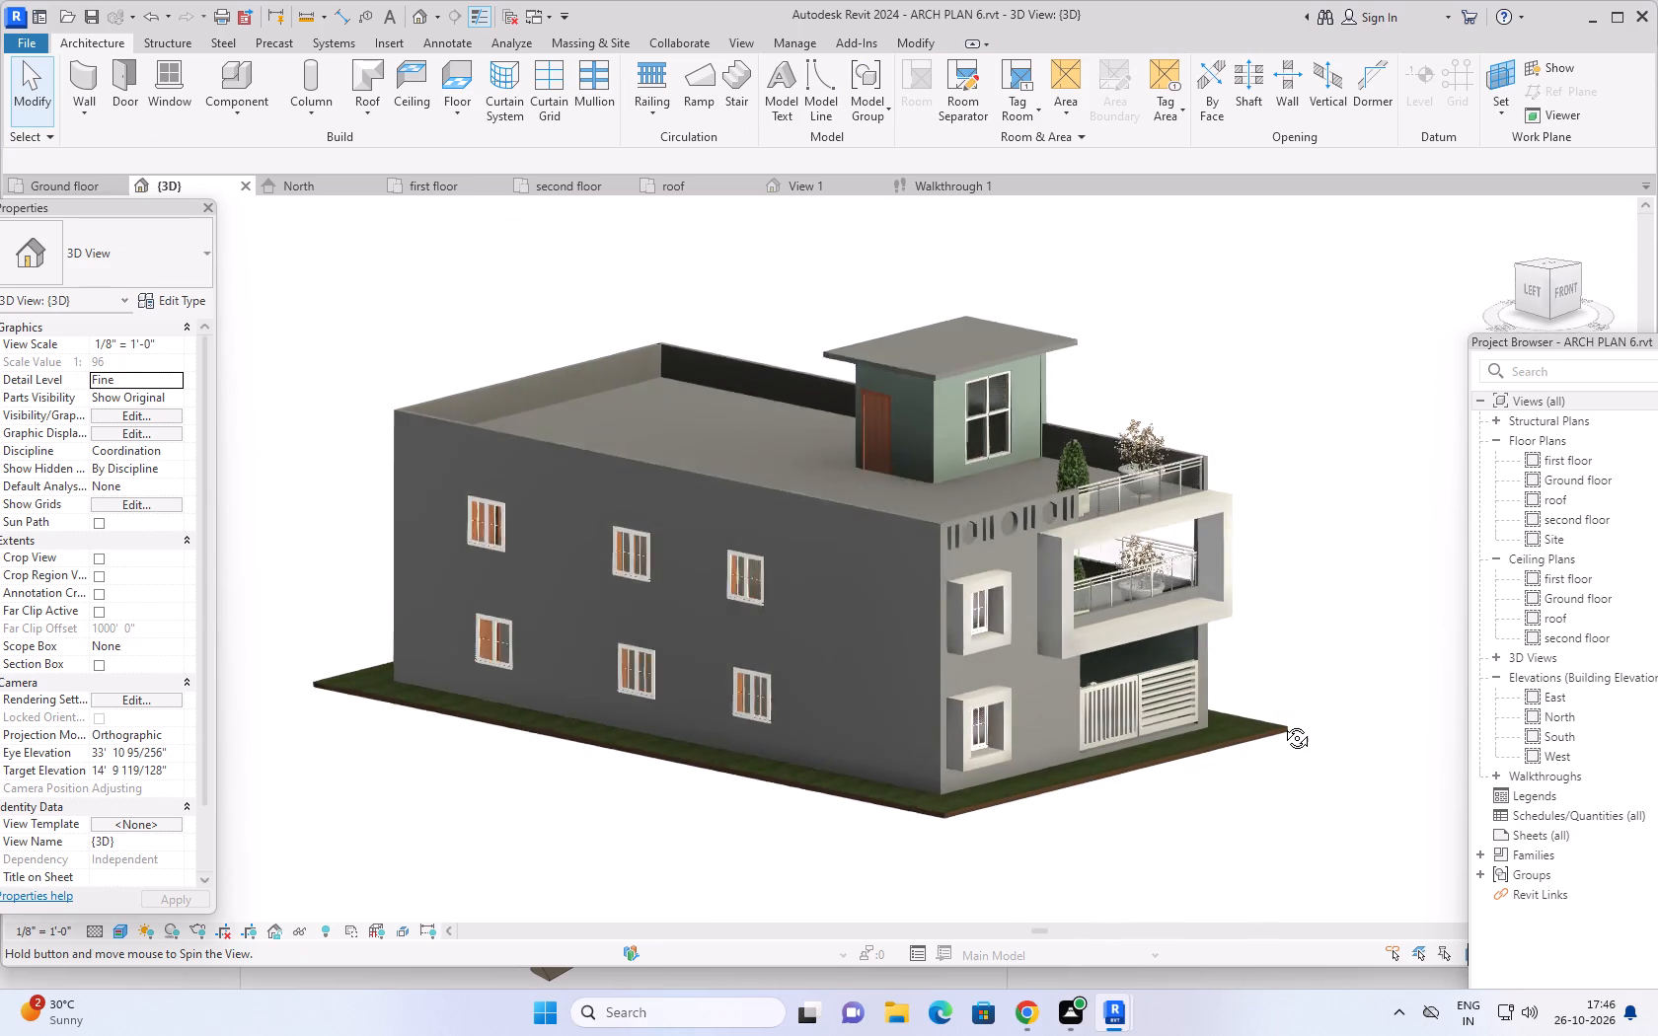
middle_click_drag(1282, 723, 1280, 726, "shift")
left_click(857, 630)
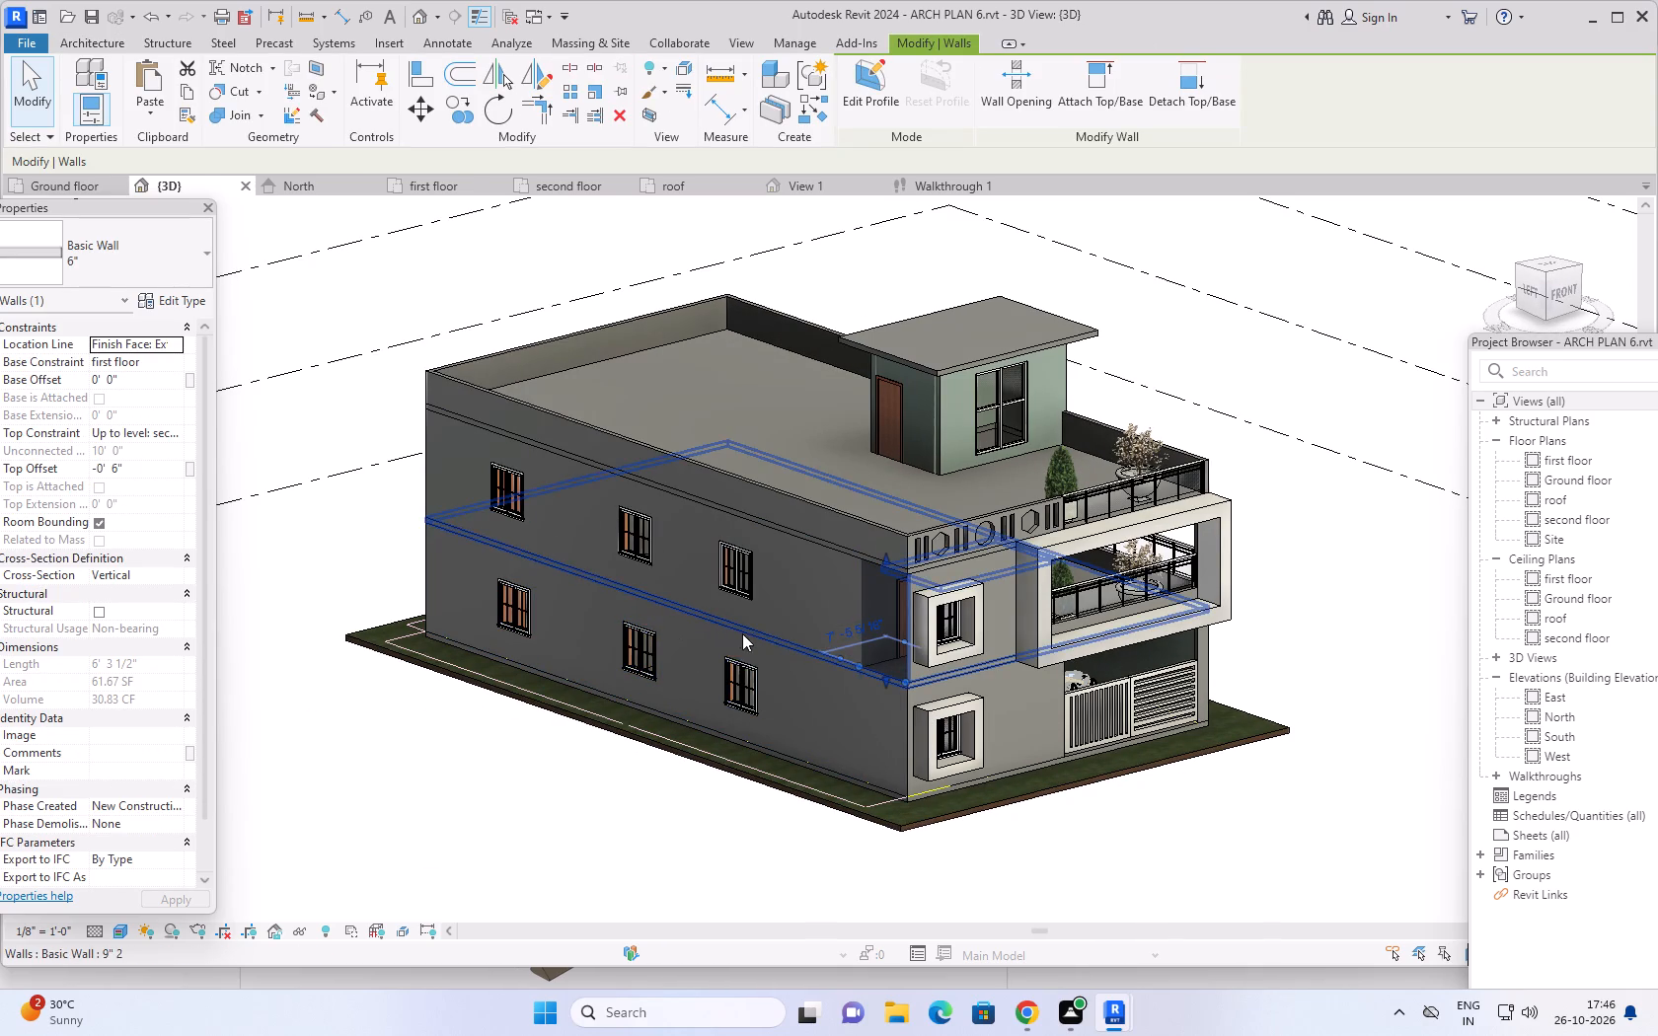
key("Escape")
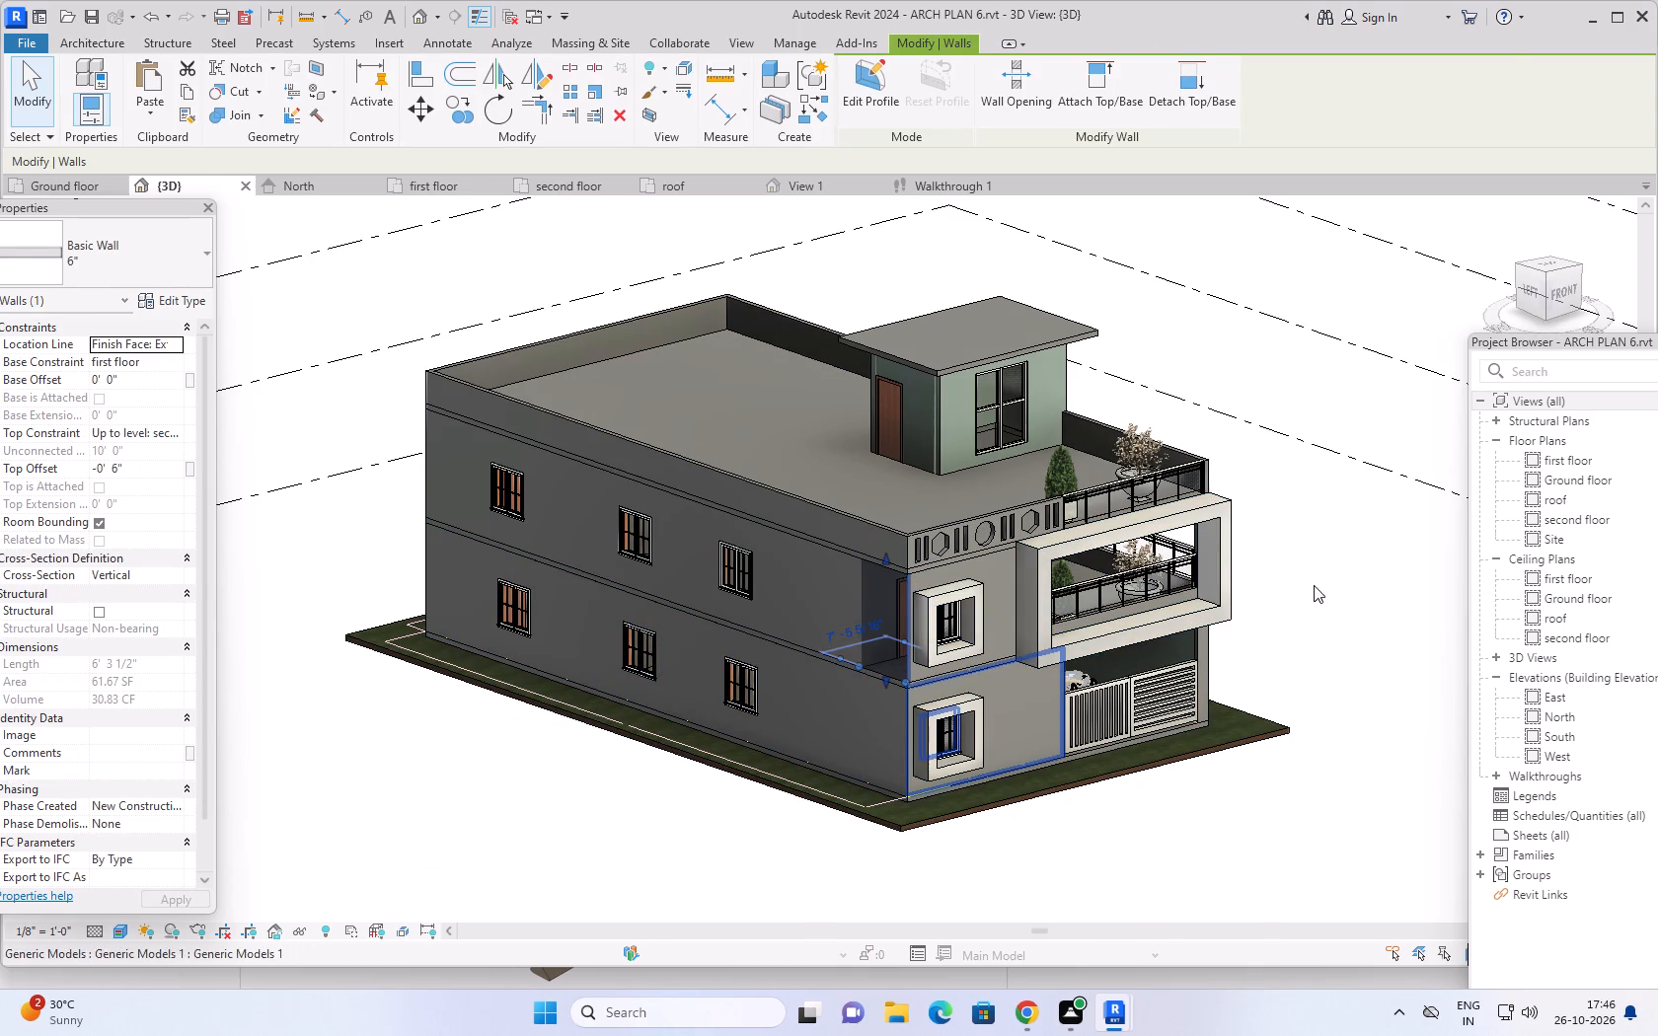
middle_click_drag(1353, 543, 1361, 596)
key("Escape")
key("Escape")
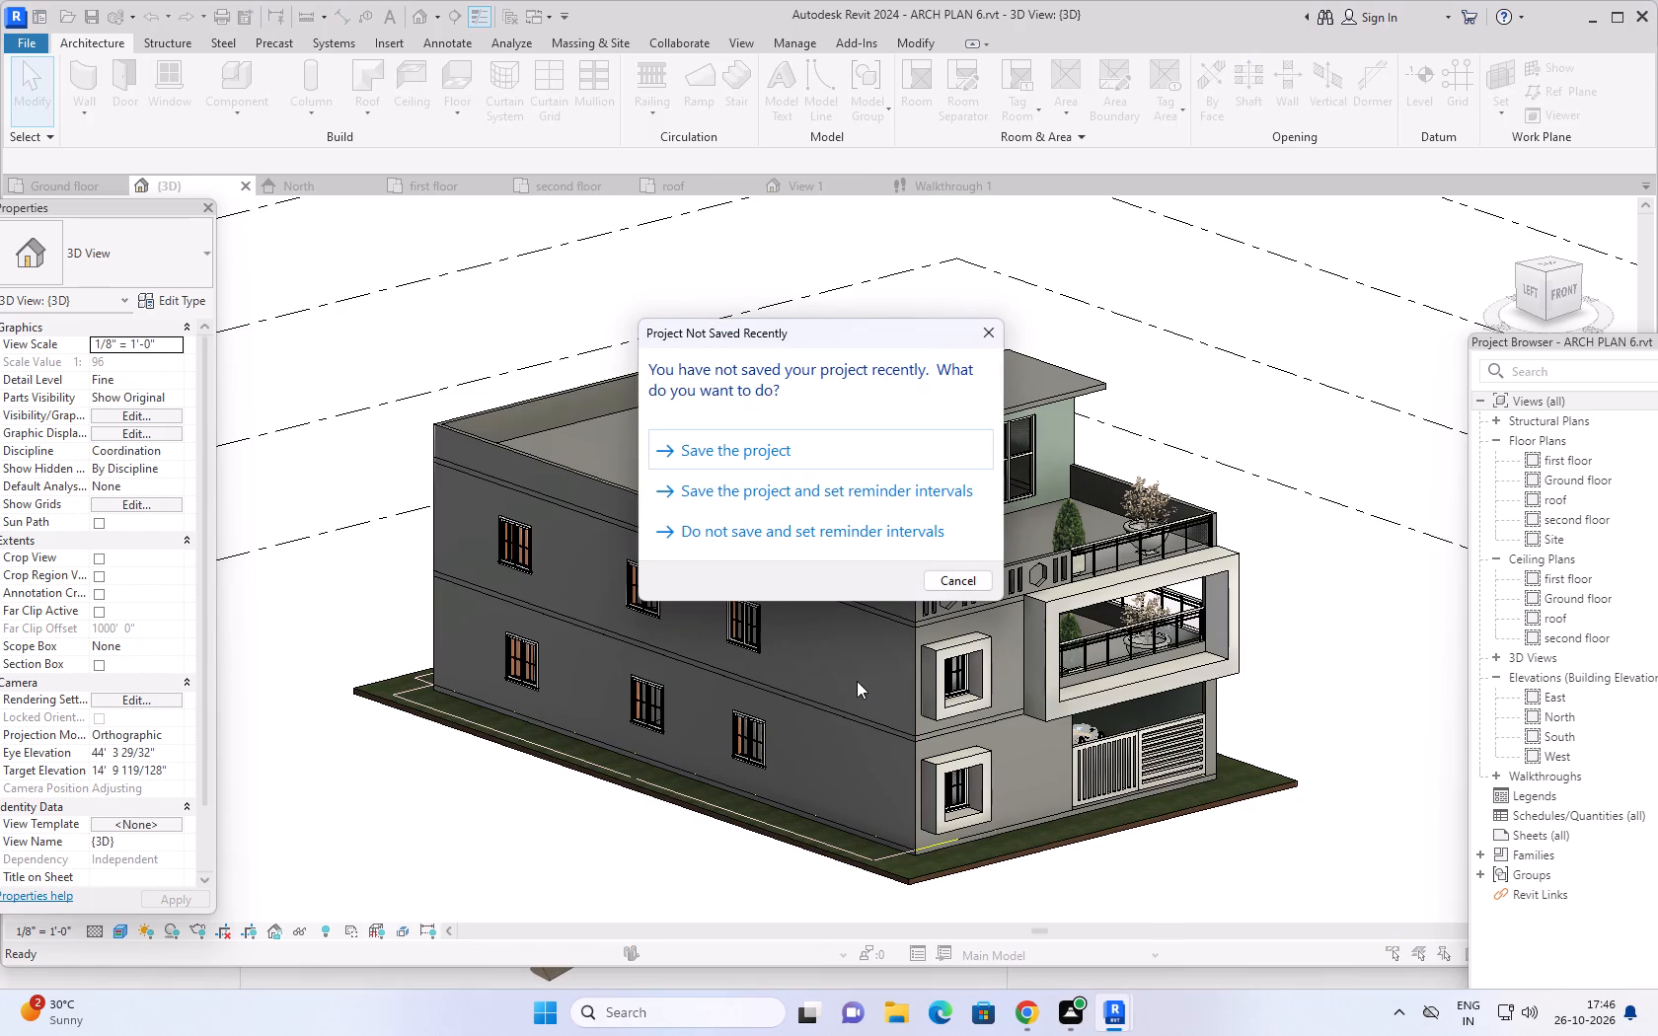
Dismiss the save reminder and save the project.
left_click(984, 334)
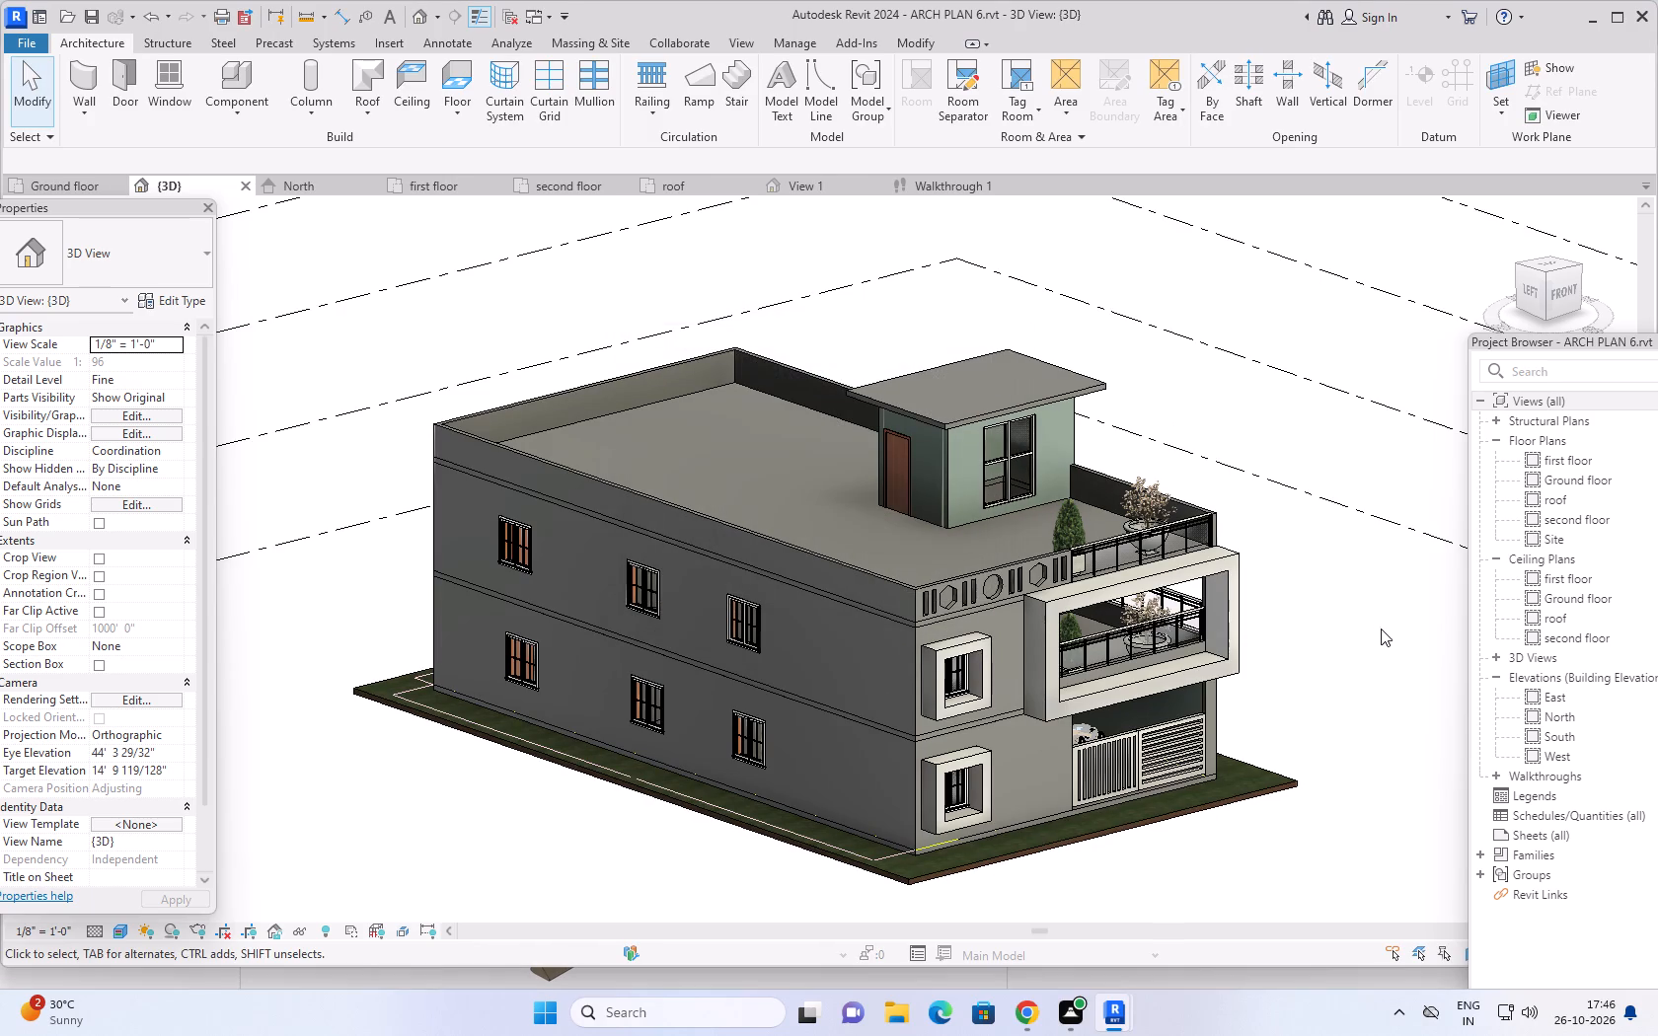
key("ctrl+s")
Check the wall type of the long first-floor side wall and view the house from the front.
middle_click_drag(1347, 637, 1264, 675)
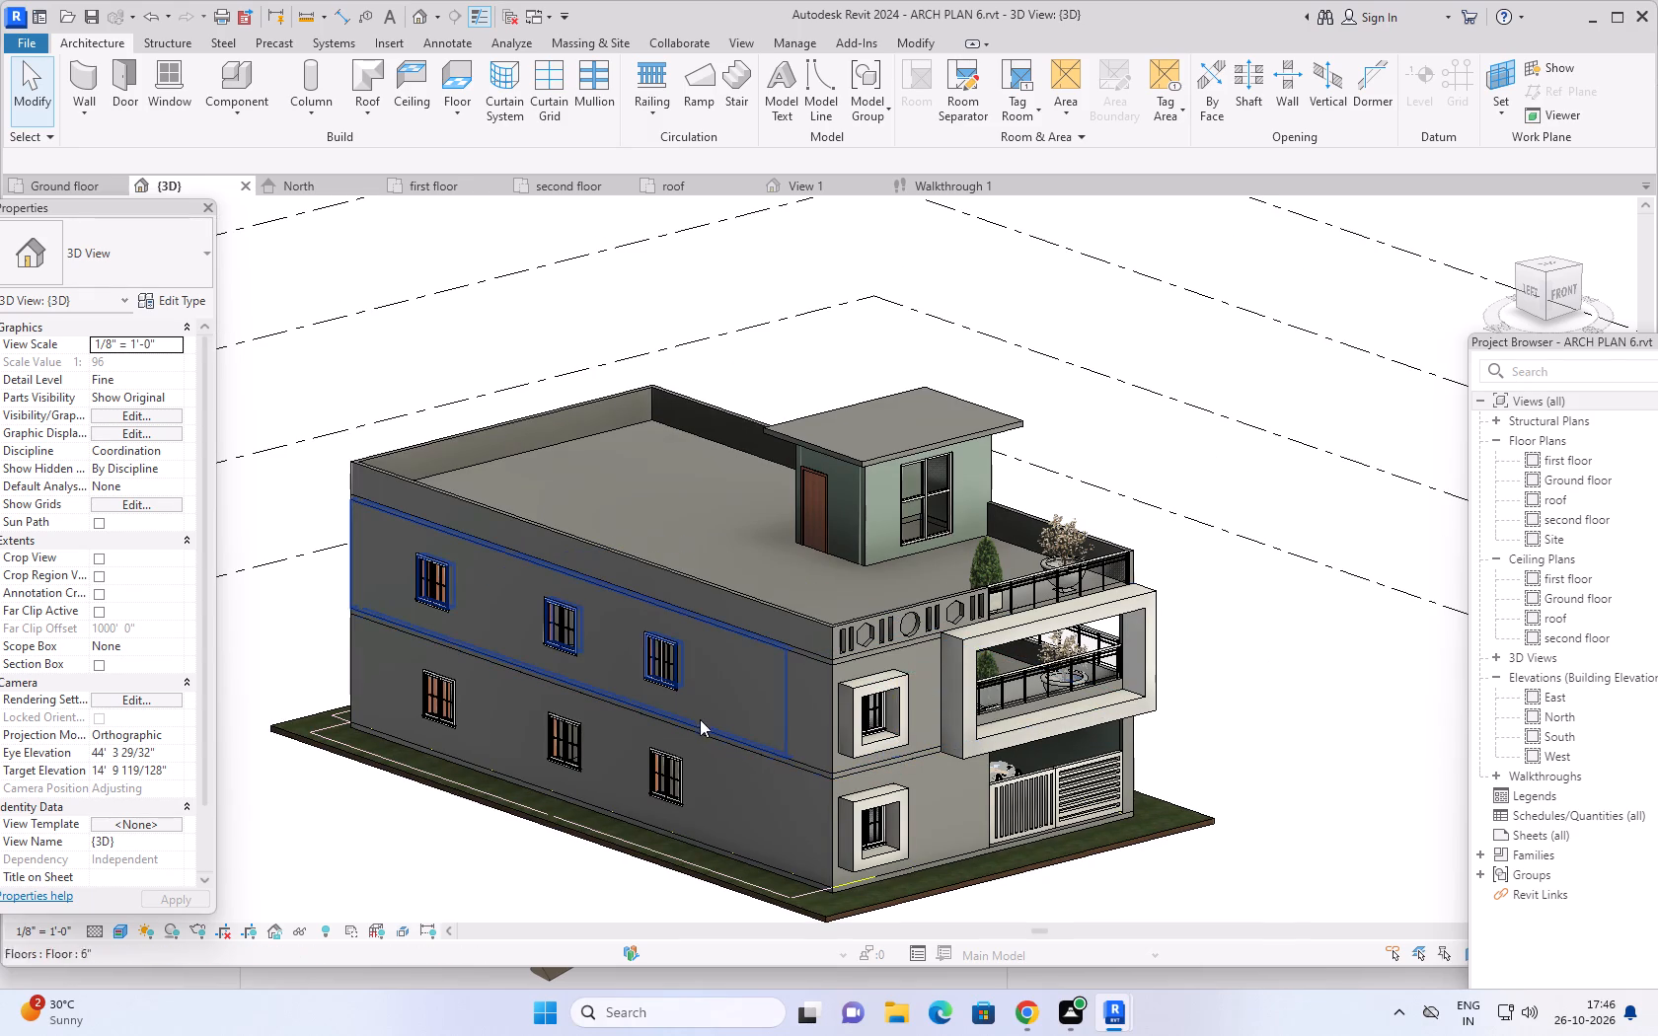
left_click(732, 679)
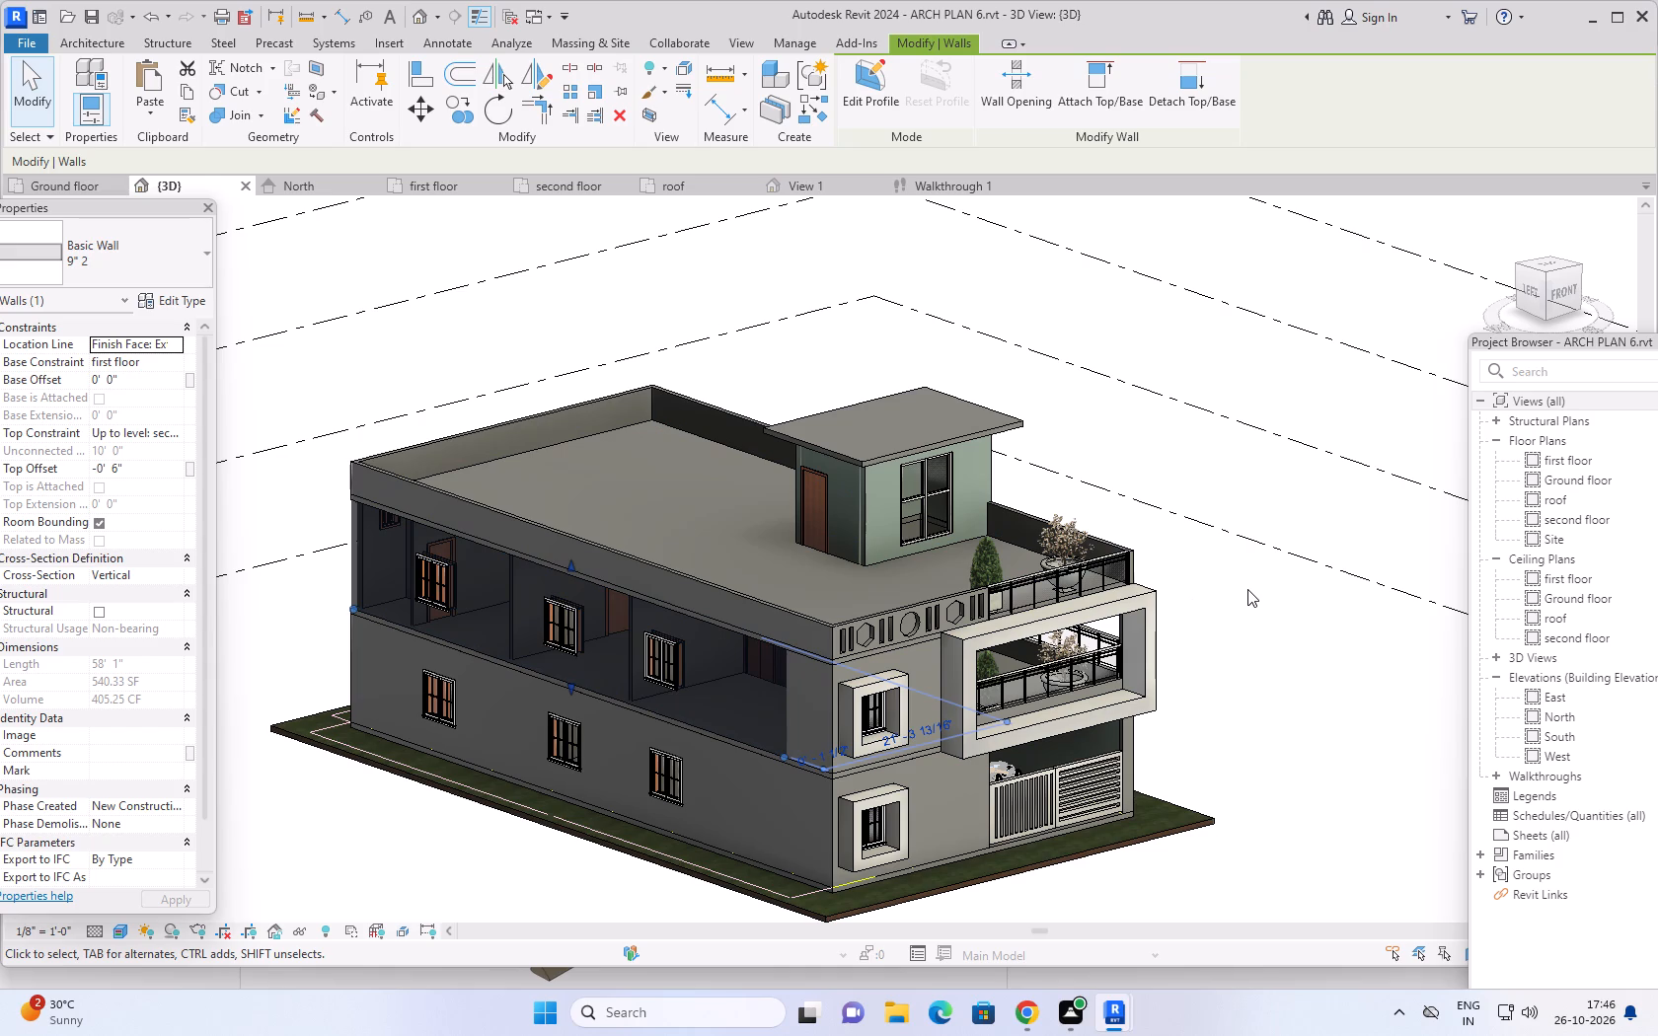
key("Escape")
middle_click_drag(1260, 599, 1263, 540)
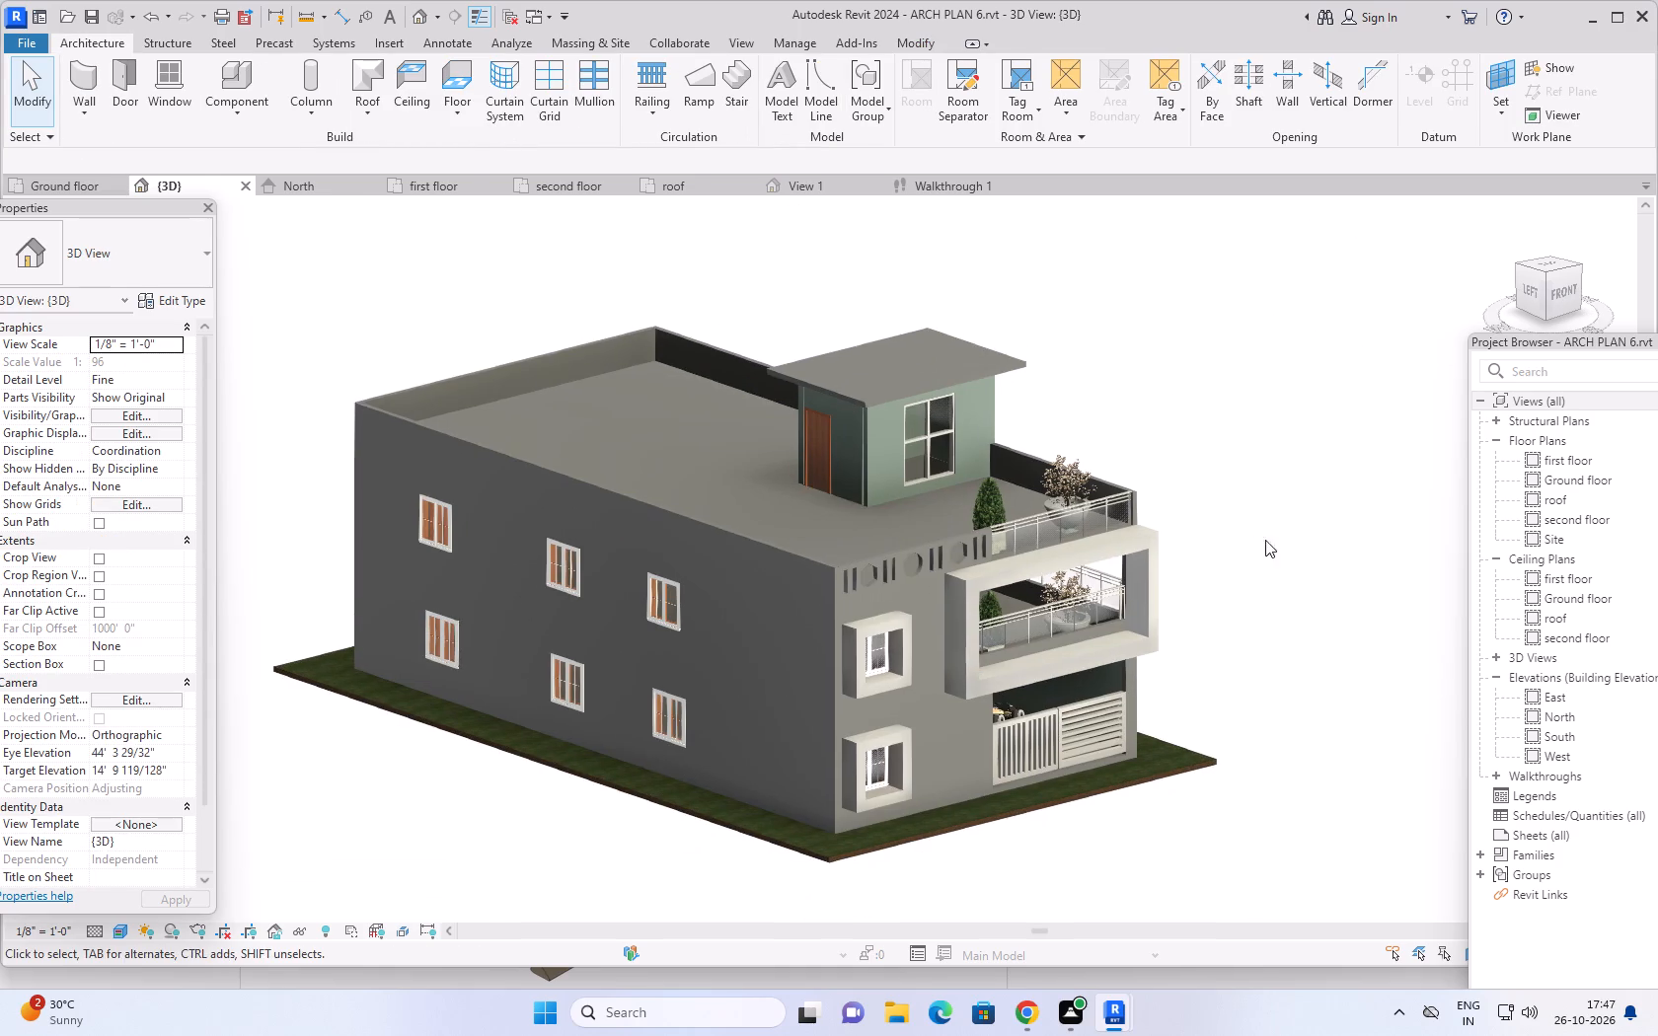
middle_click_drag(1273, 555, 1004, 689)
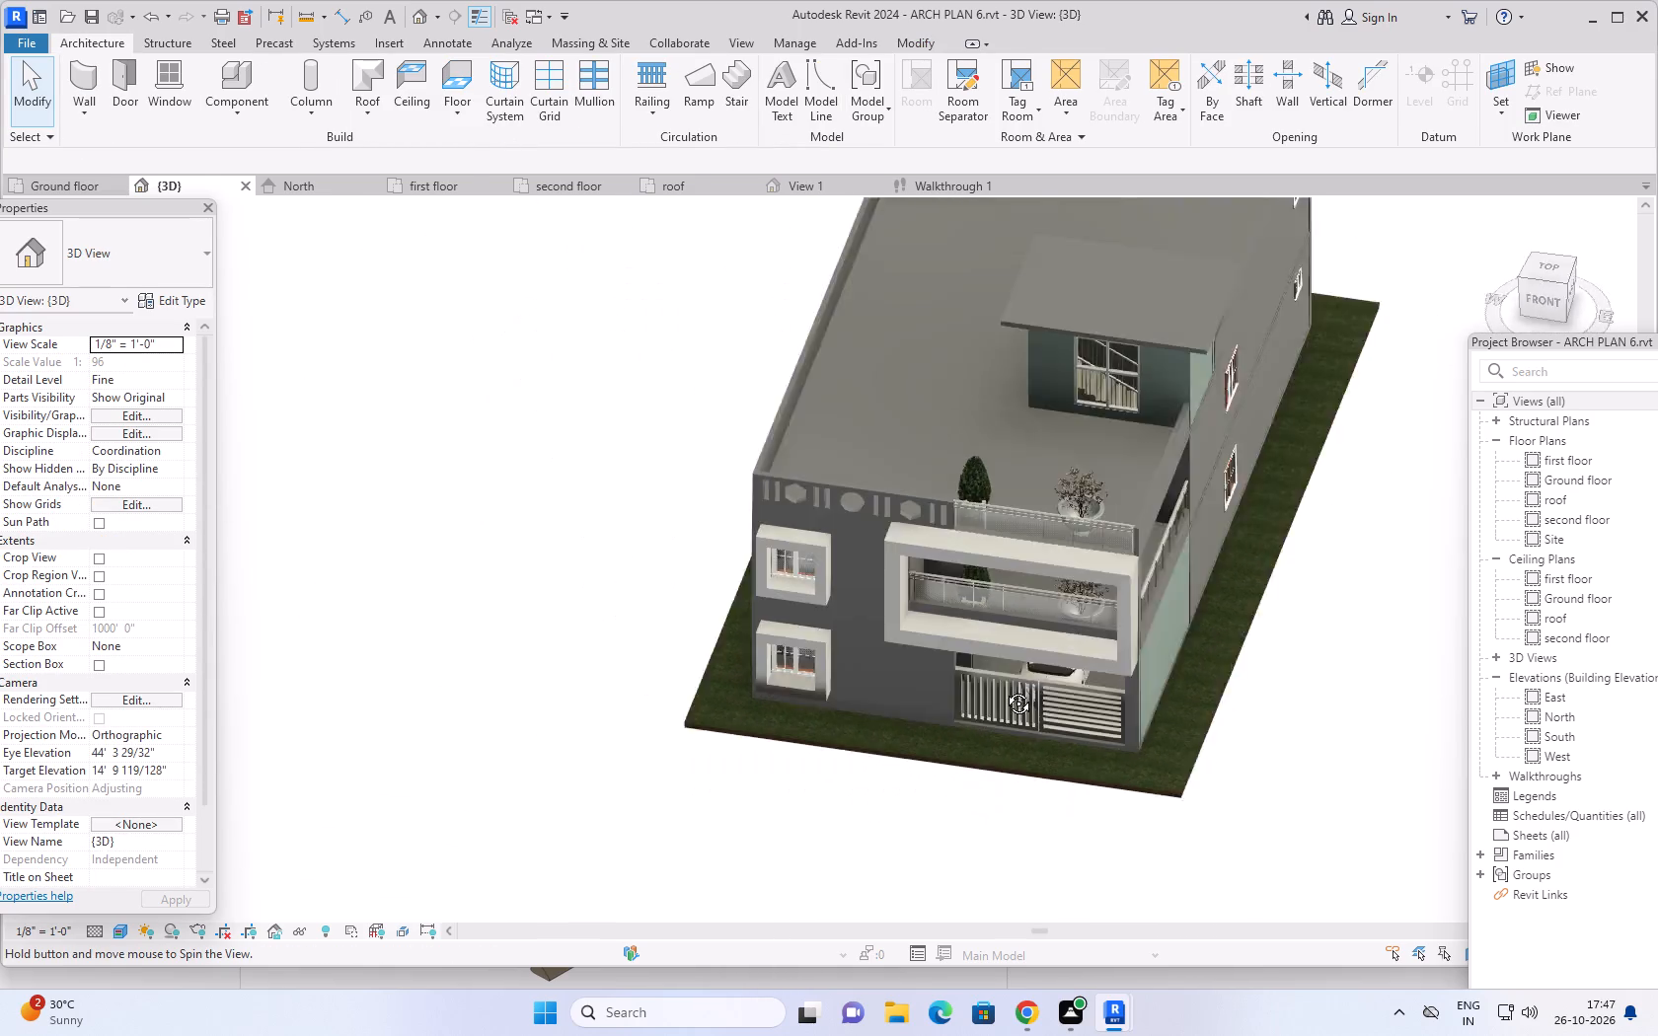
middle_click_drag(1004, 689, 1031, 623)
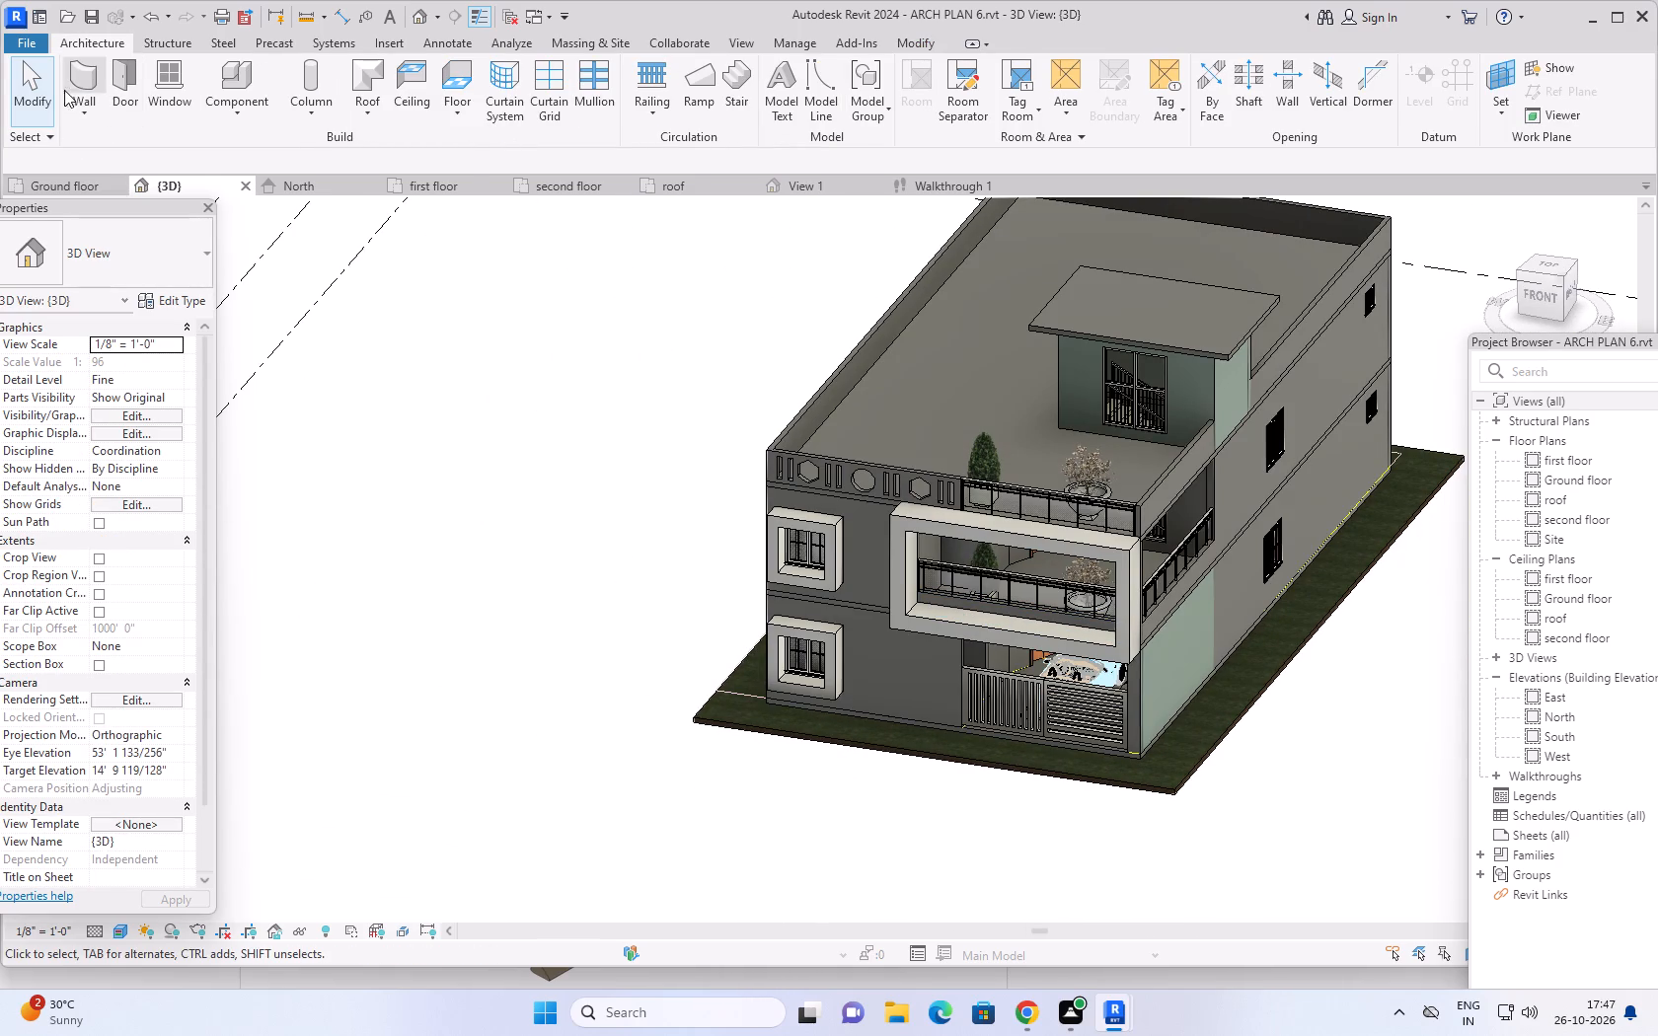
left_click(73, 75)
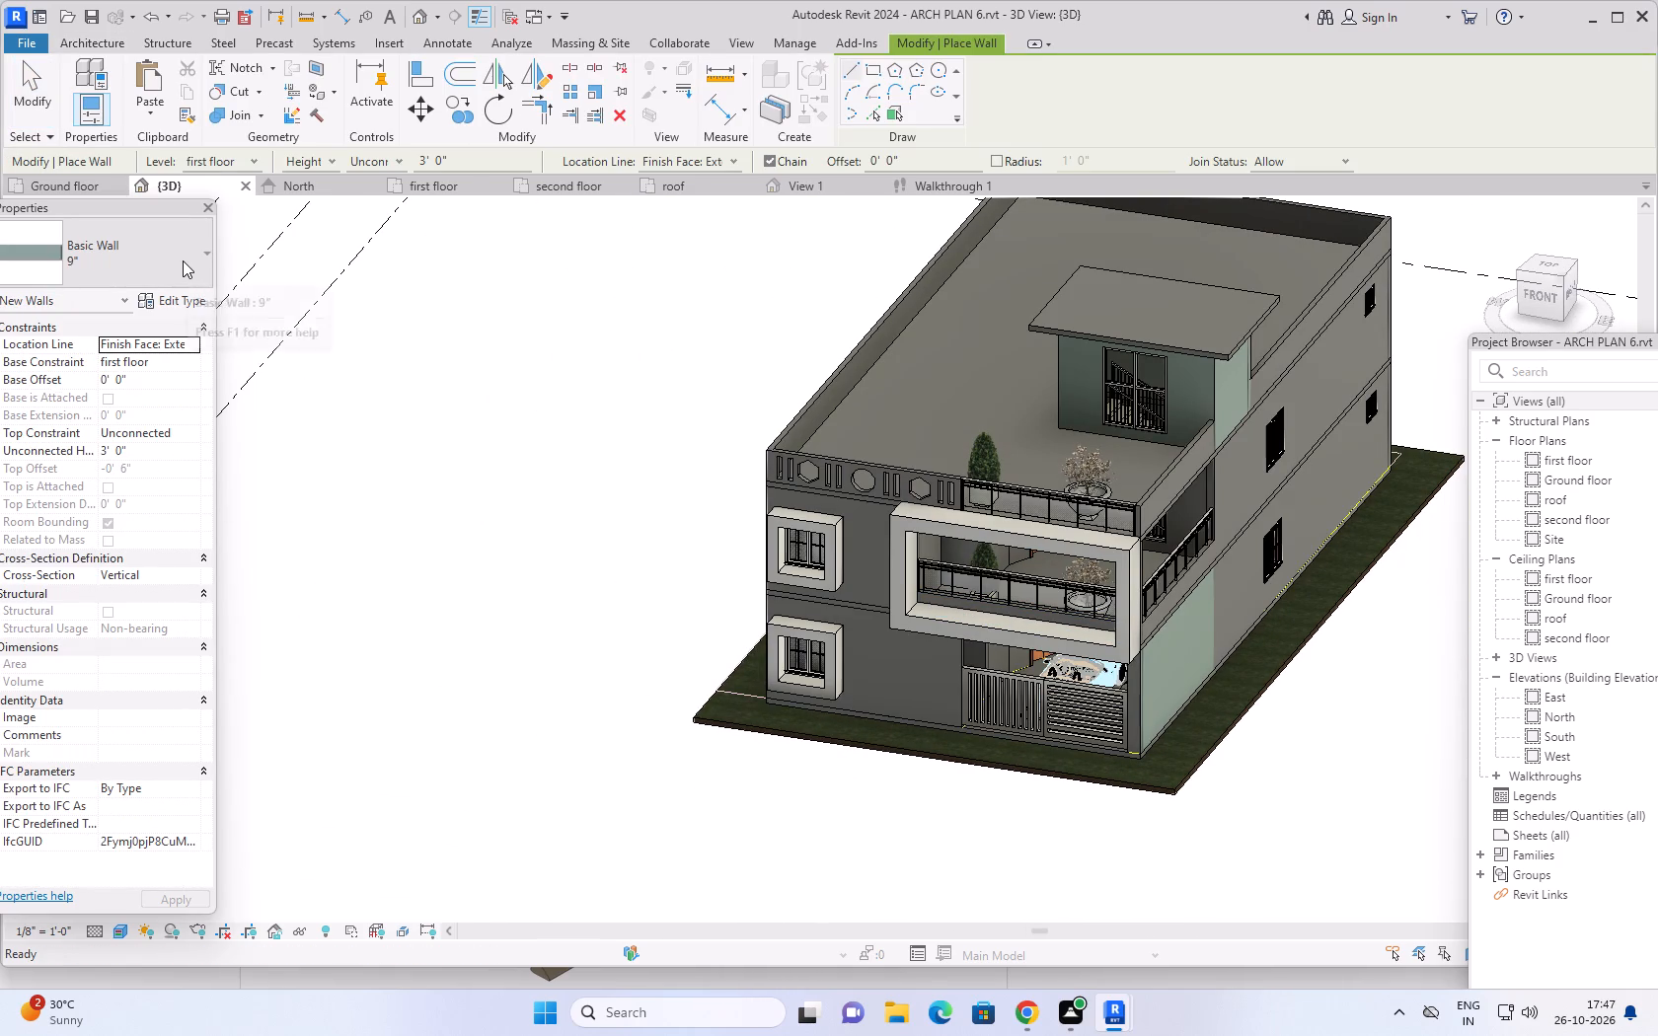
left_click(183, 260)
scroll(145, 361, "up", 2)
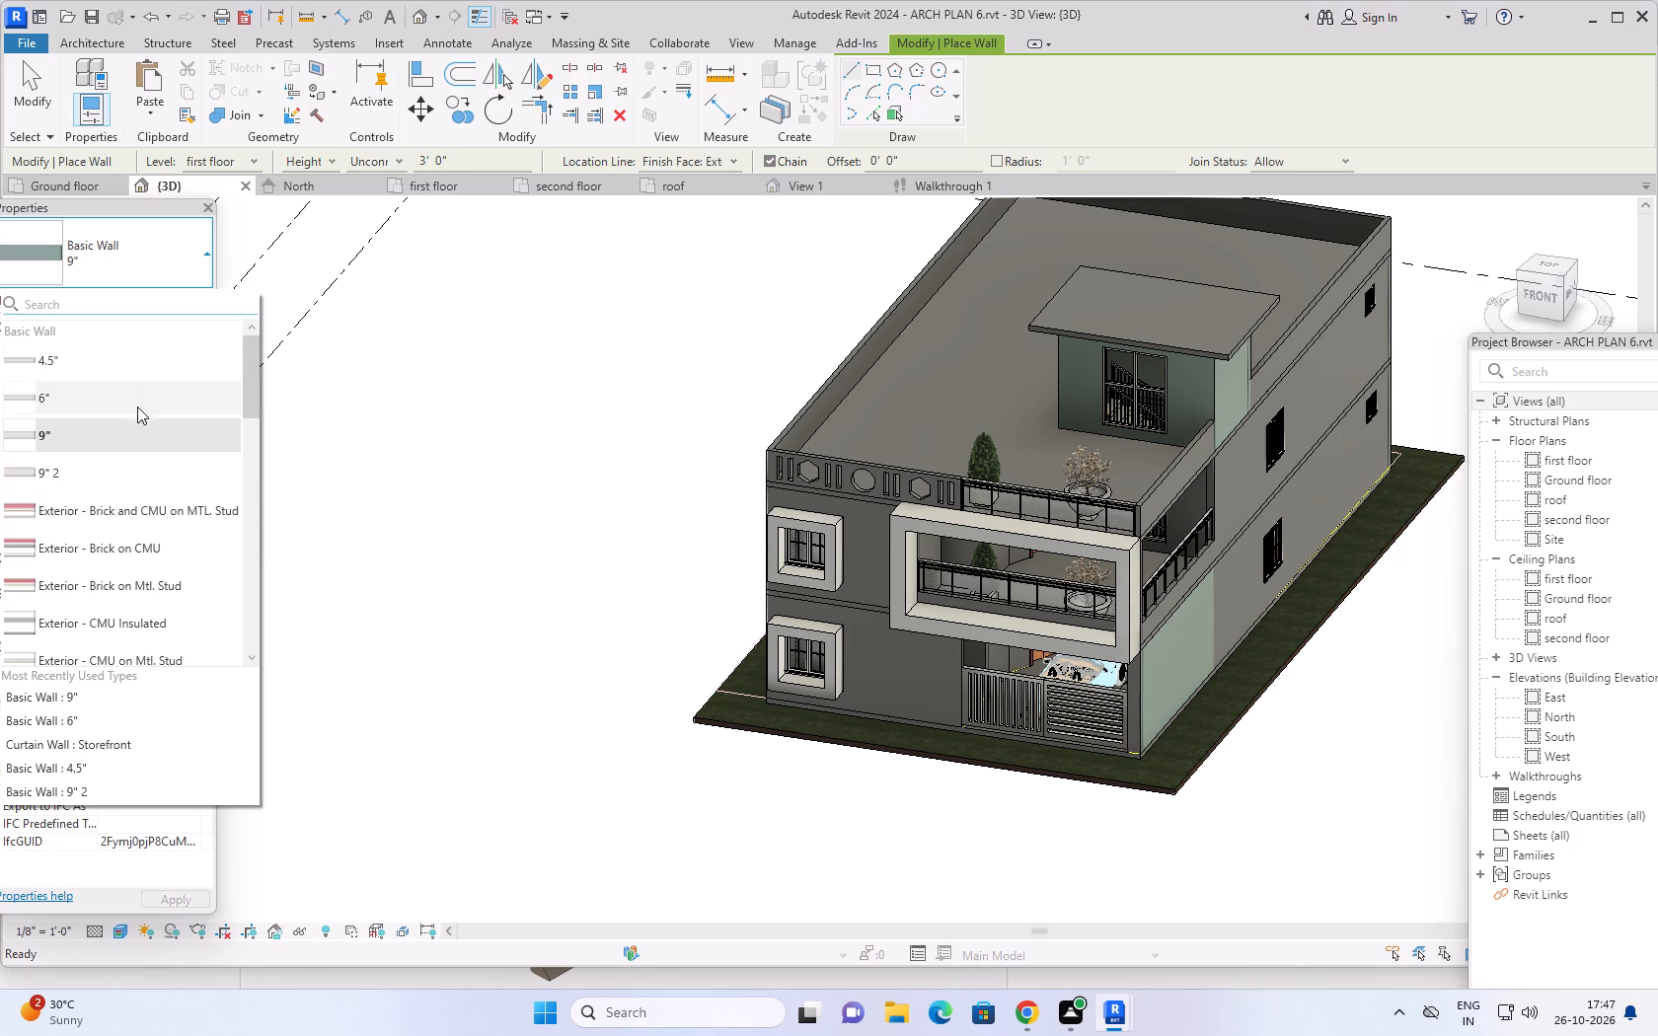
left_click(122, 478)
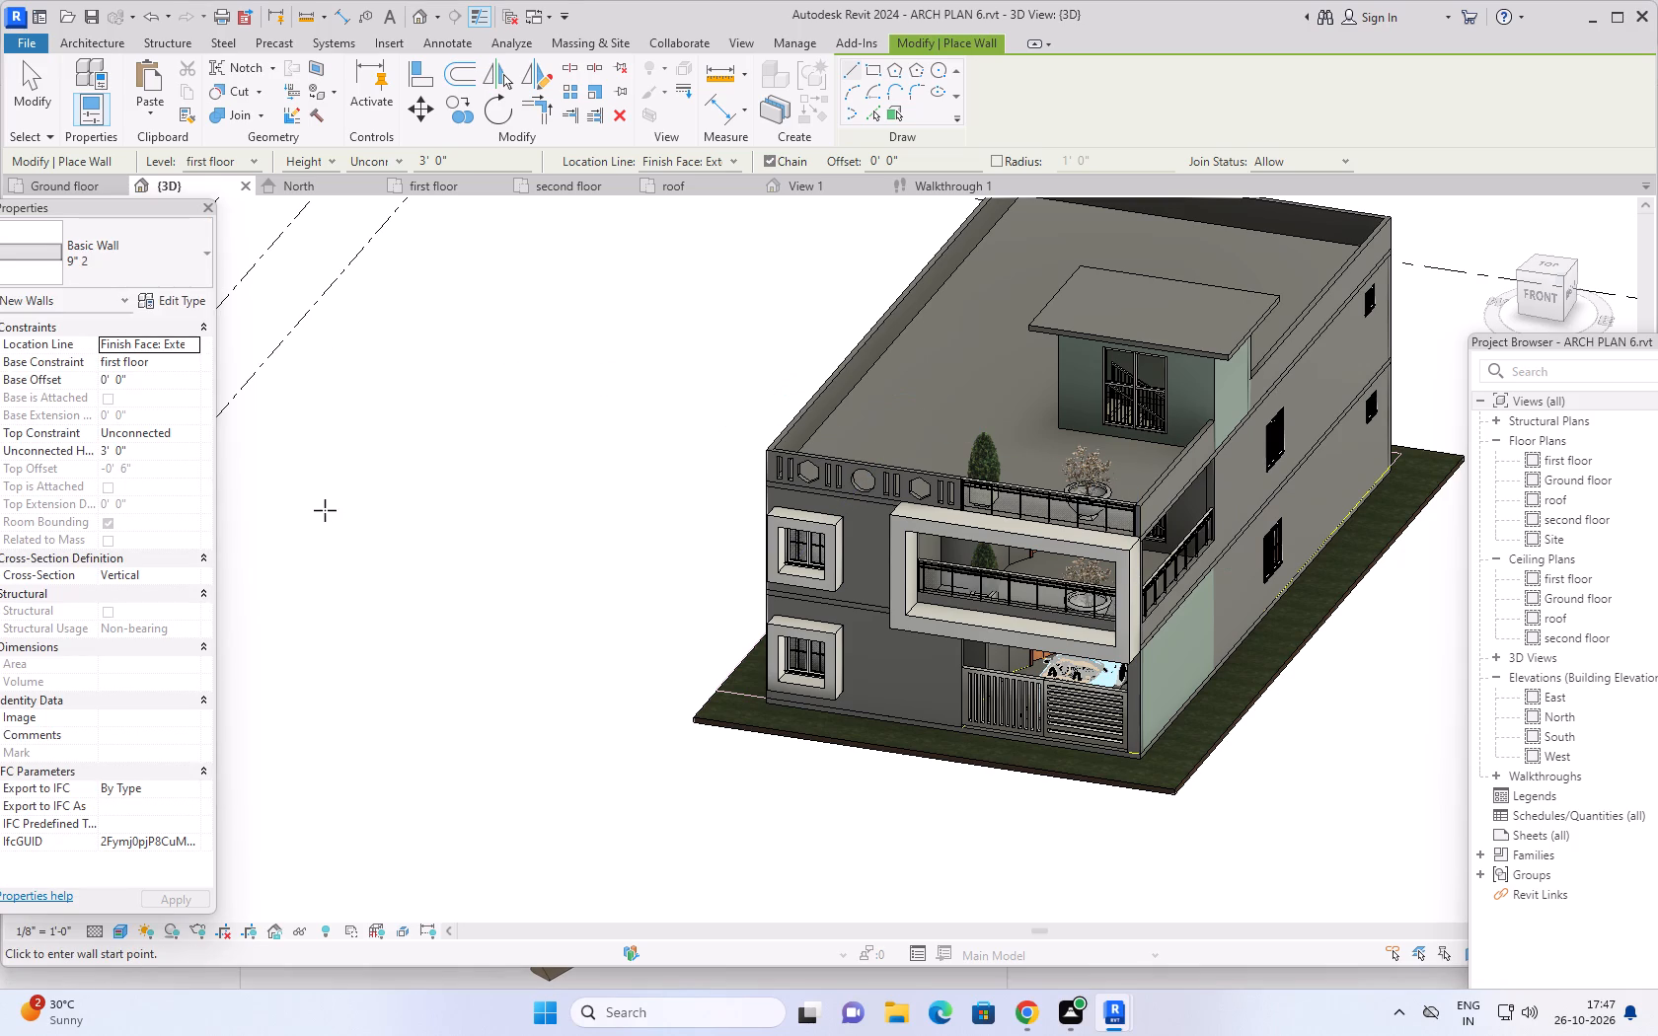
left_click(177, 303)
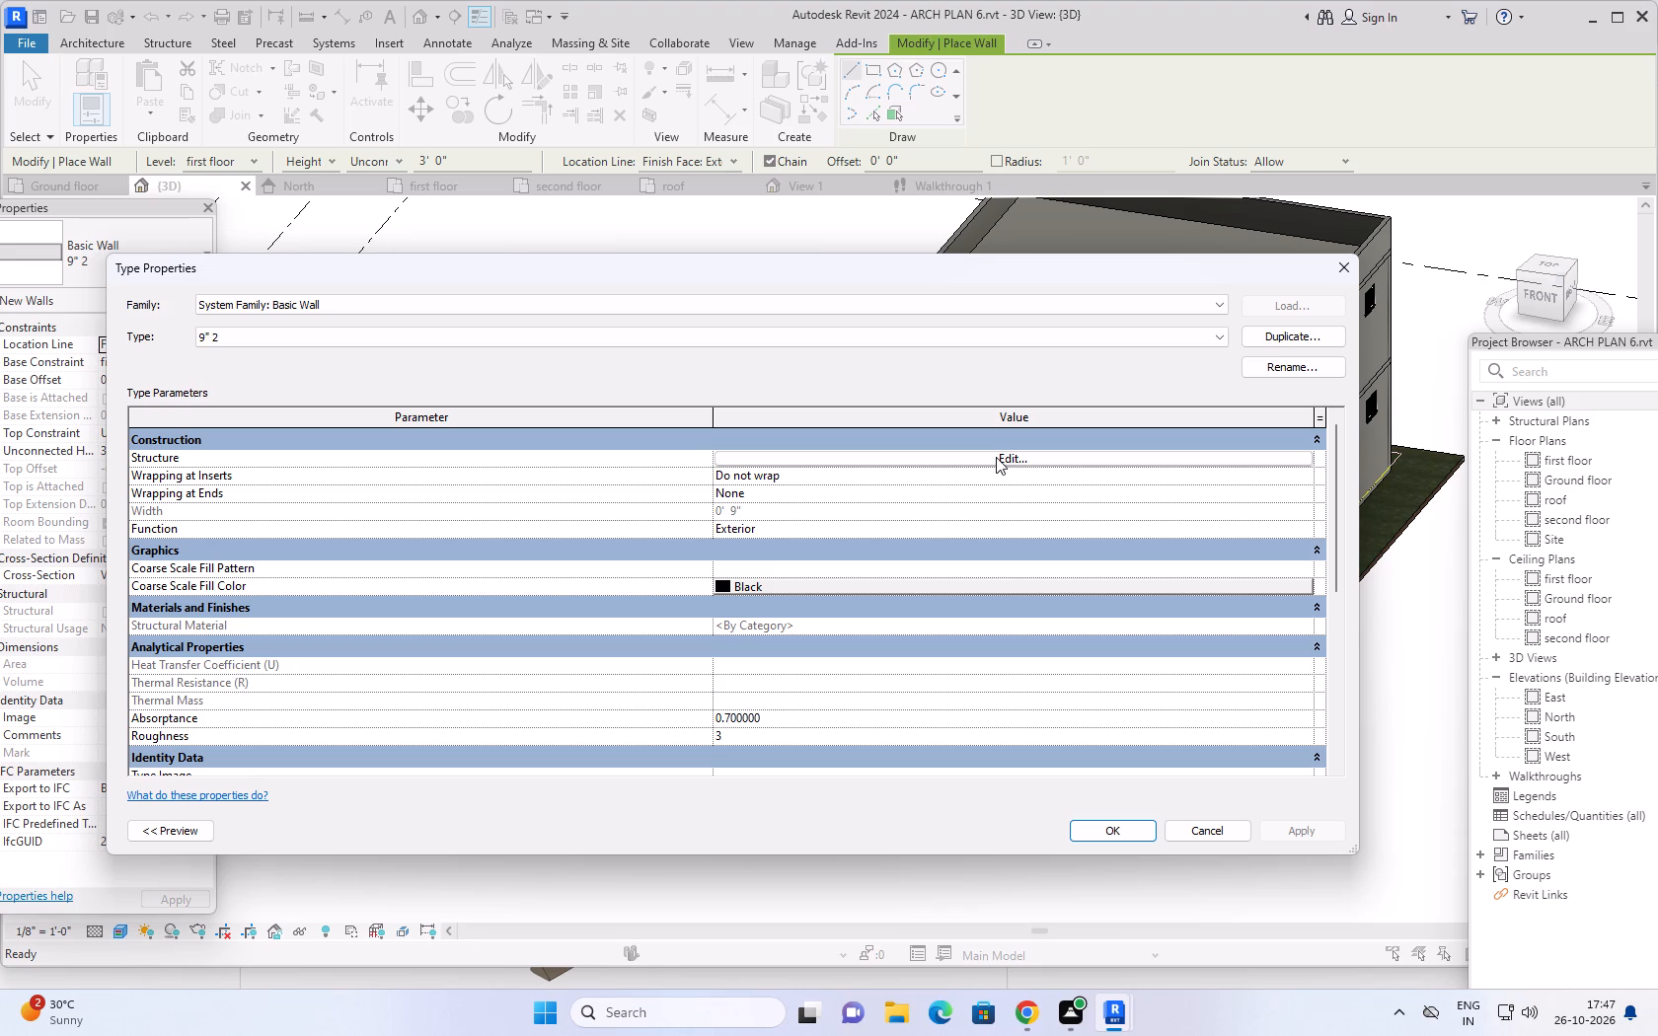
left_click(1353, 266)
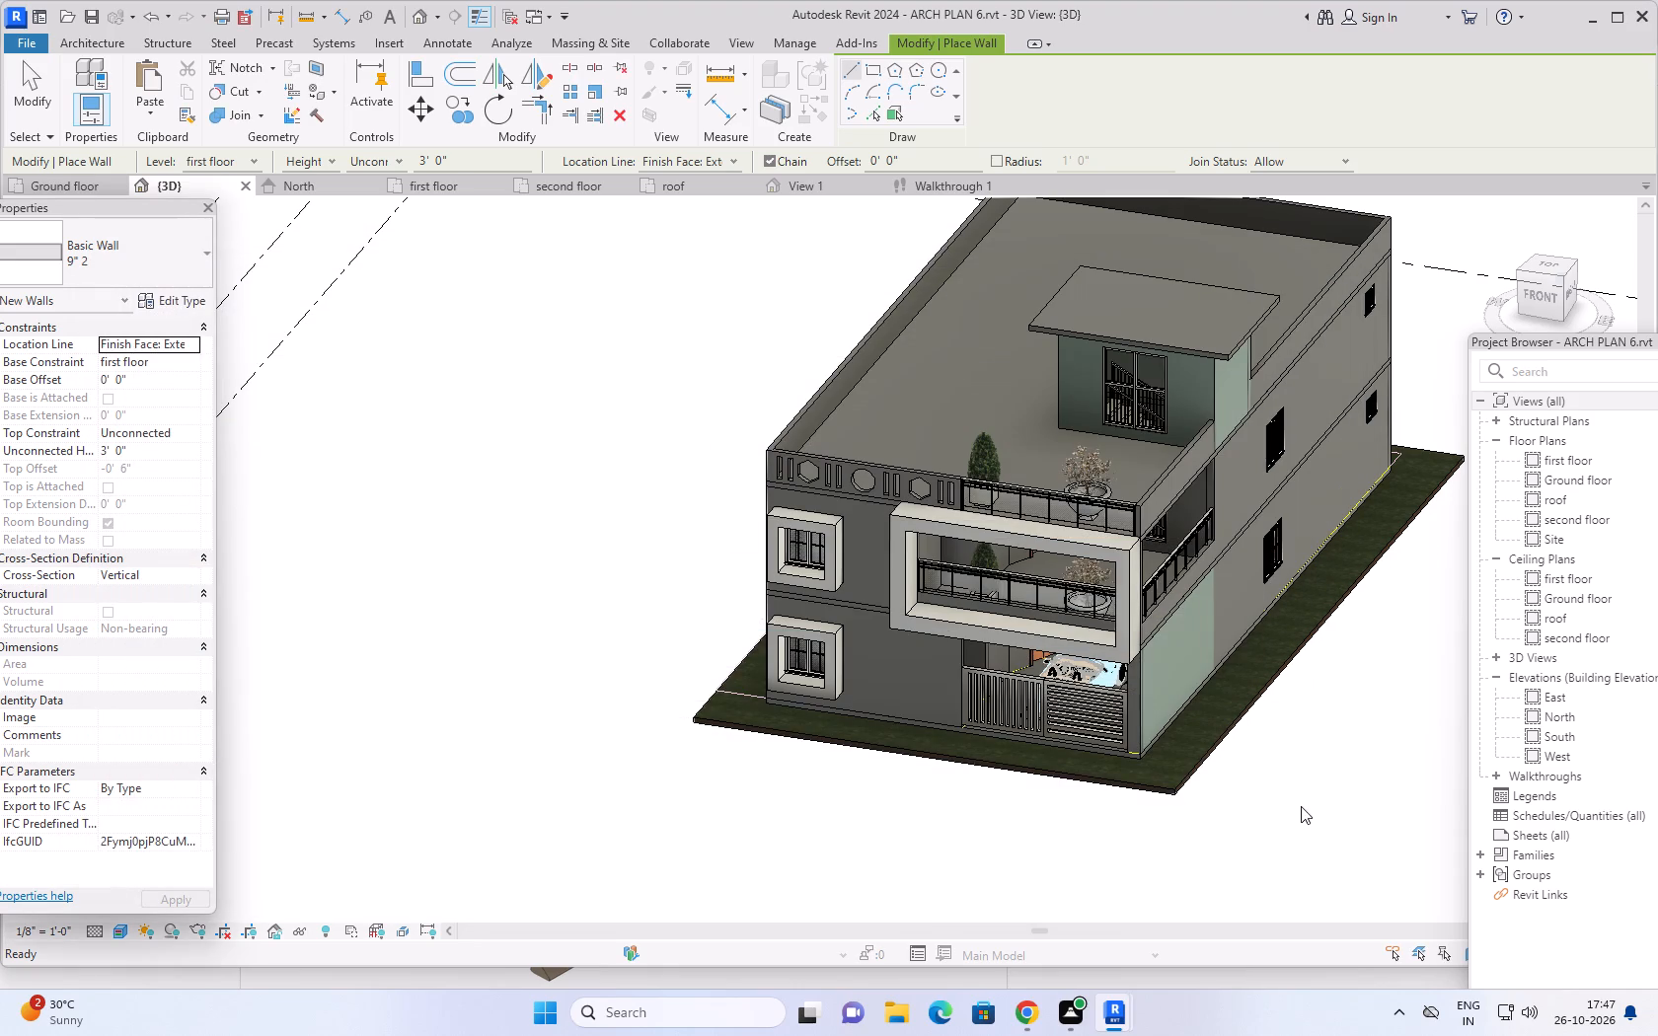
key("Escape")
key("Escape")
Change the ground-floor parking side wall and the four rooftop stair-room walls to the Basic Wall type 9" 2.
left_click(1176, 656)
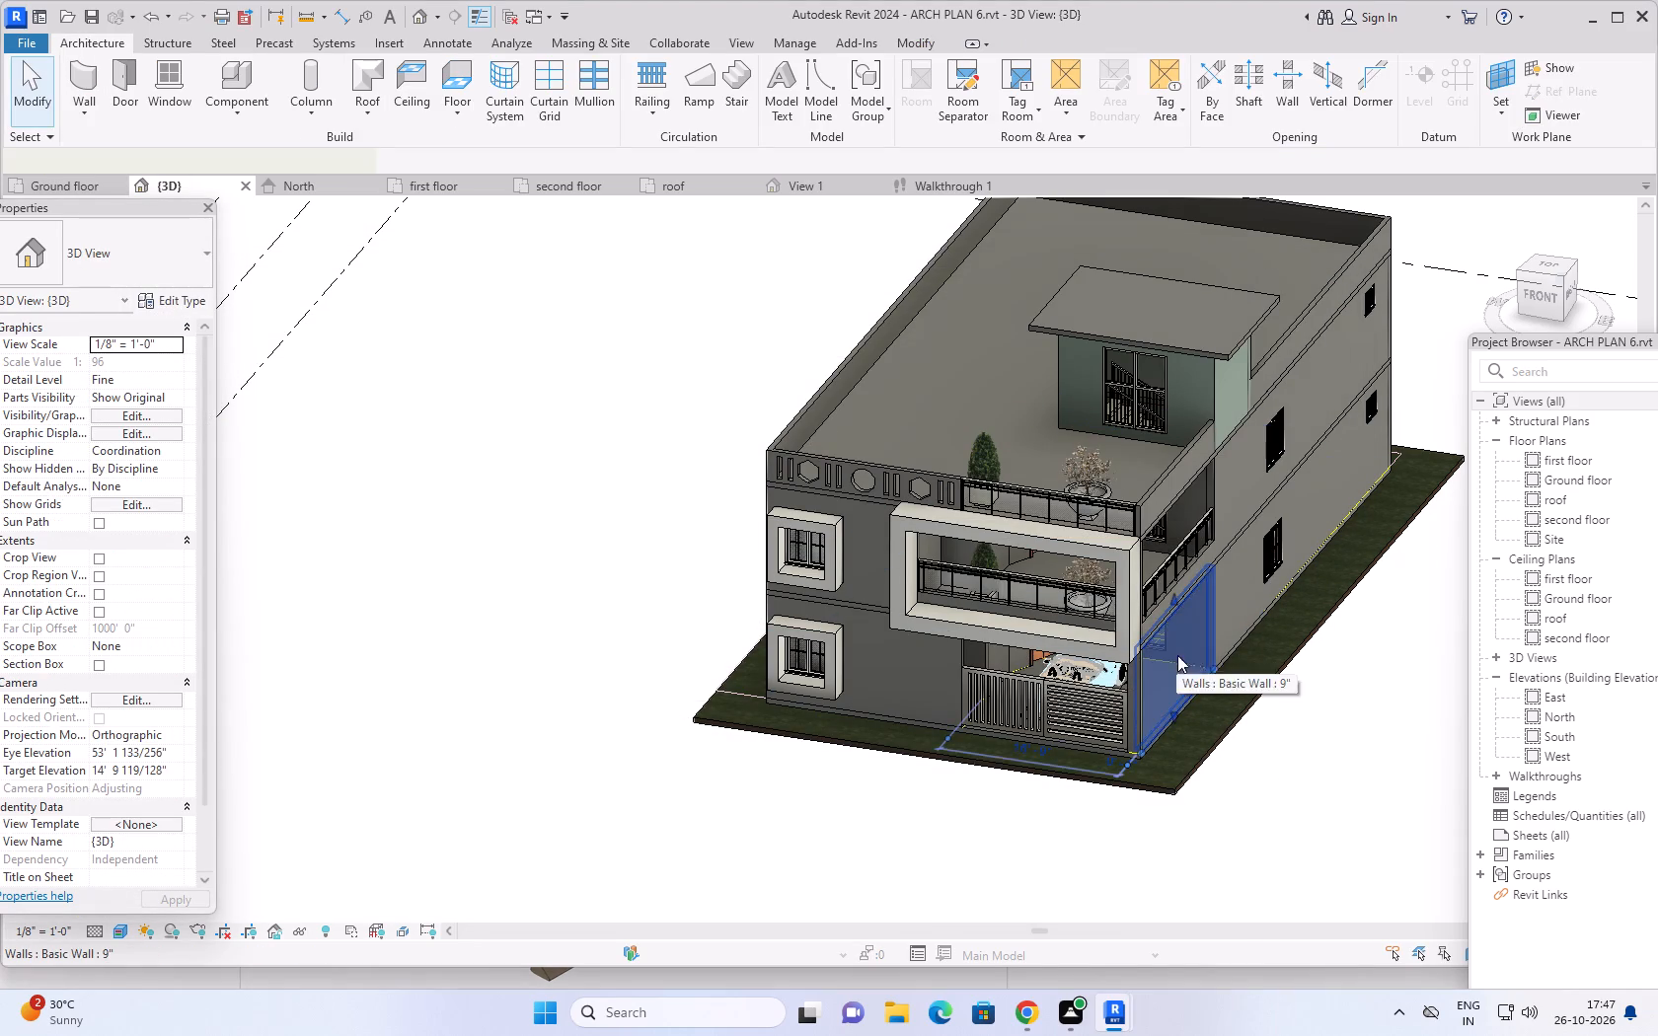
left_click(1199, 394, "ctrl")
left_click(1231, 389, "ctrl")
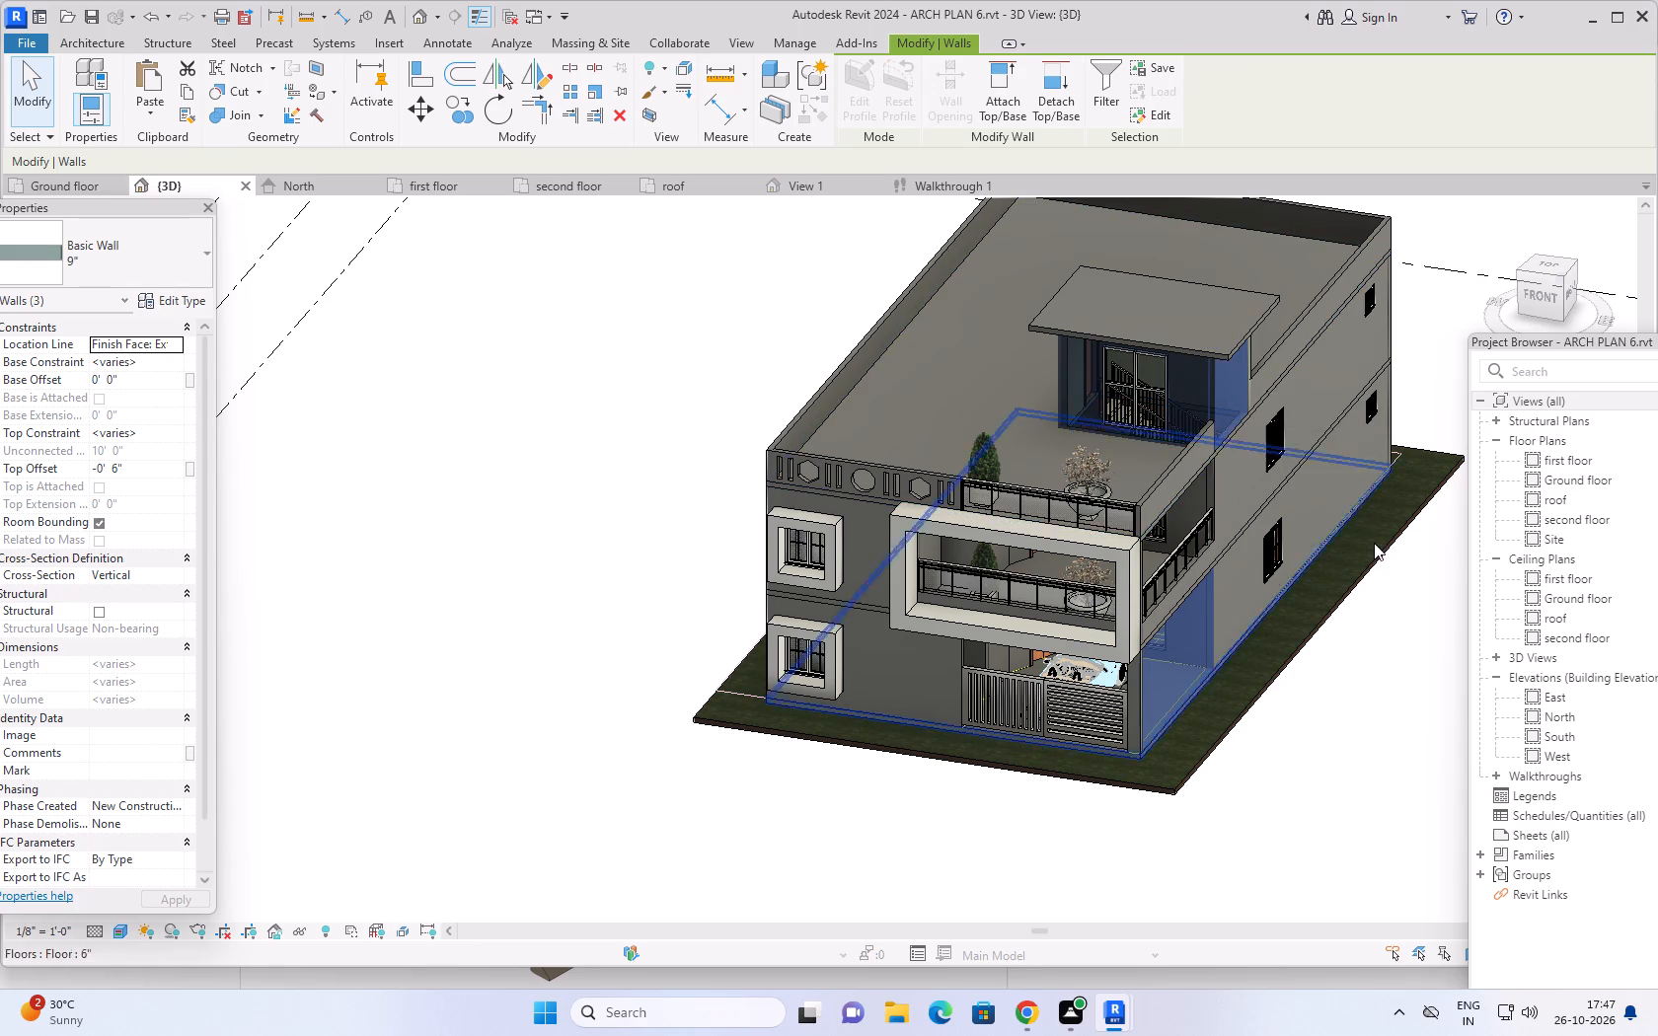
scroll(1398, 595, "down", 2)
middle_click_drag(1410, 618, 1208, 691)
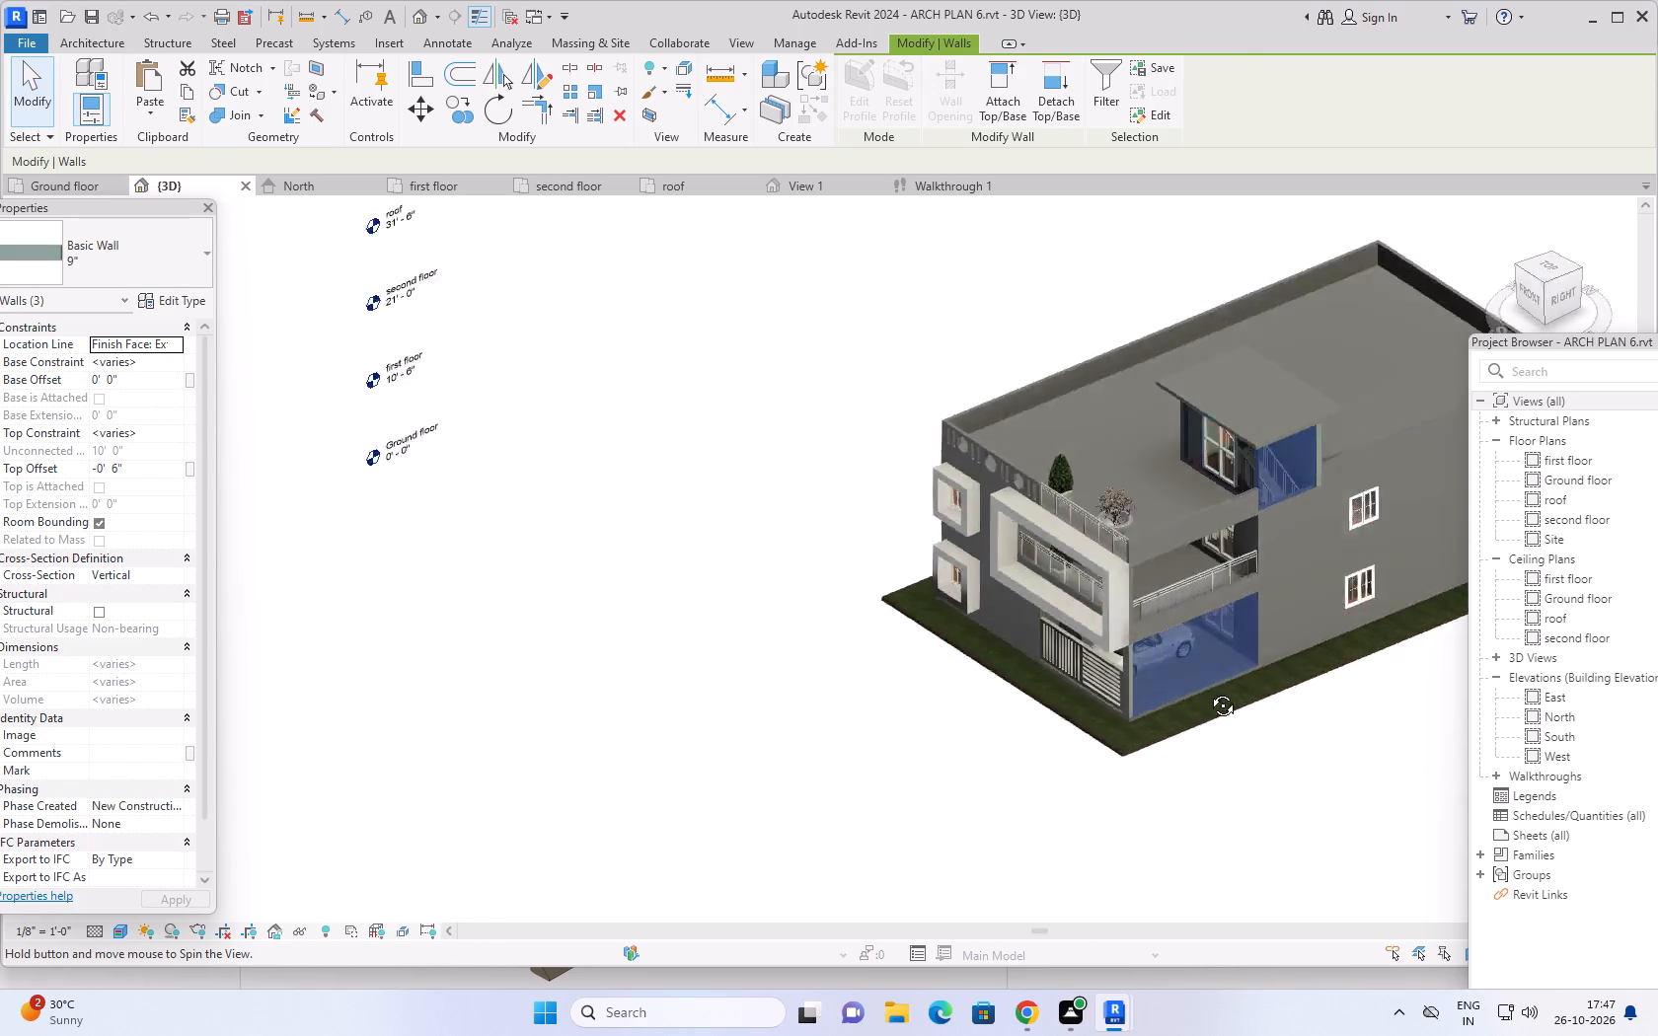
middle_click_drag(1208, 691, 619, 610)
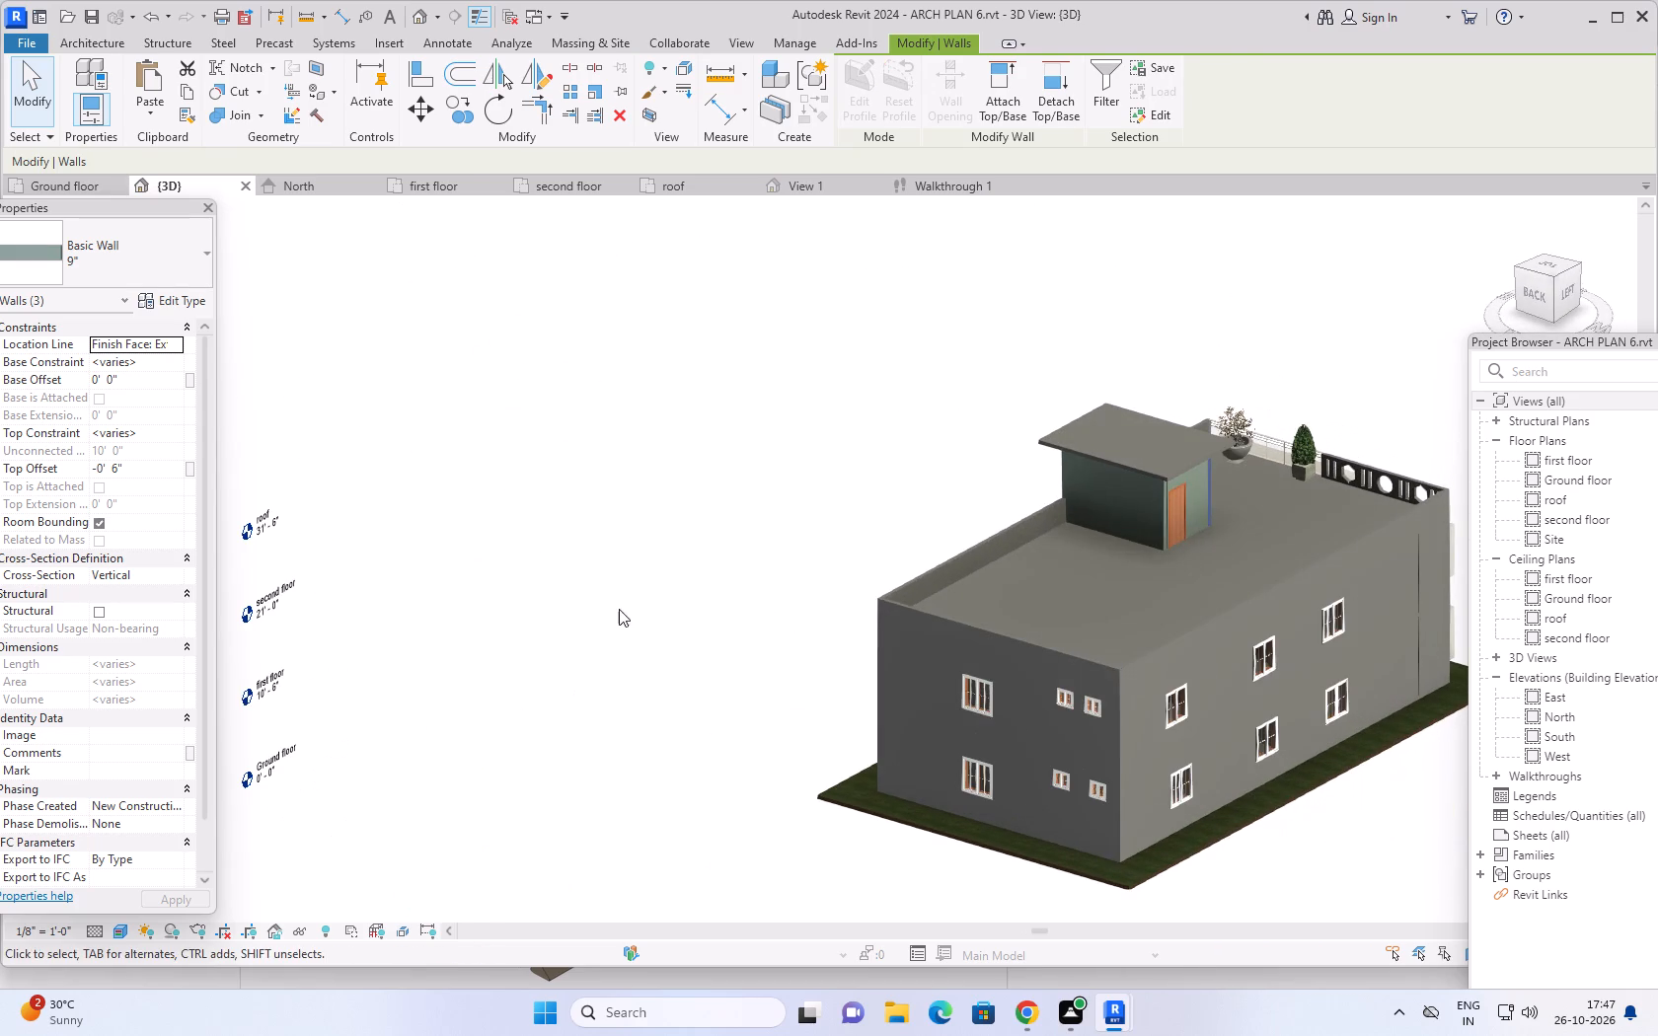
left_click(1141, 499, "ctrl")
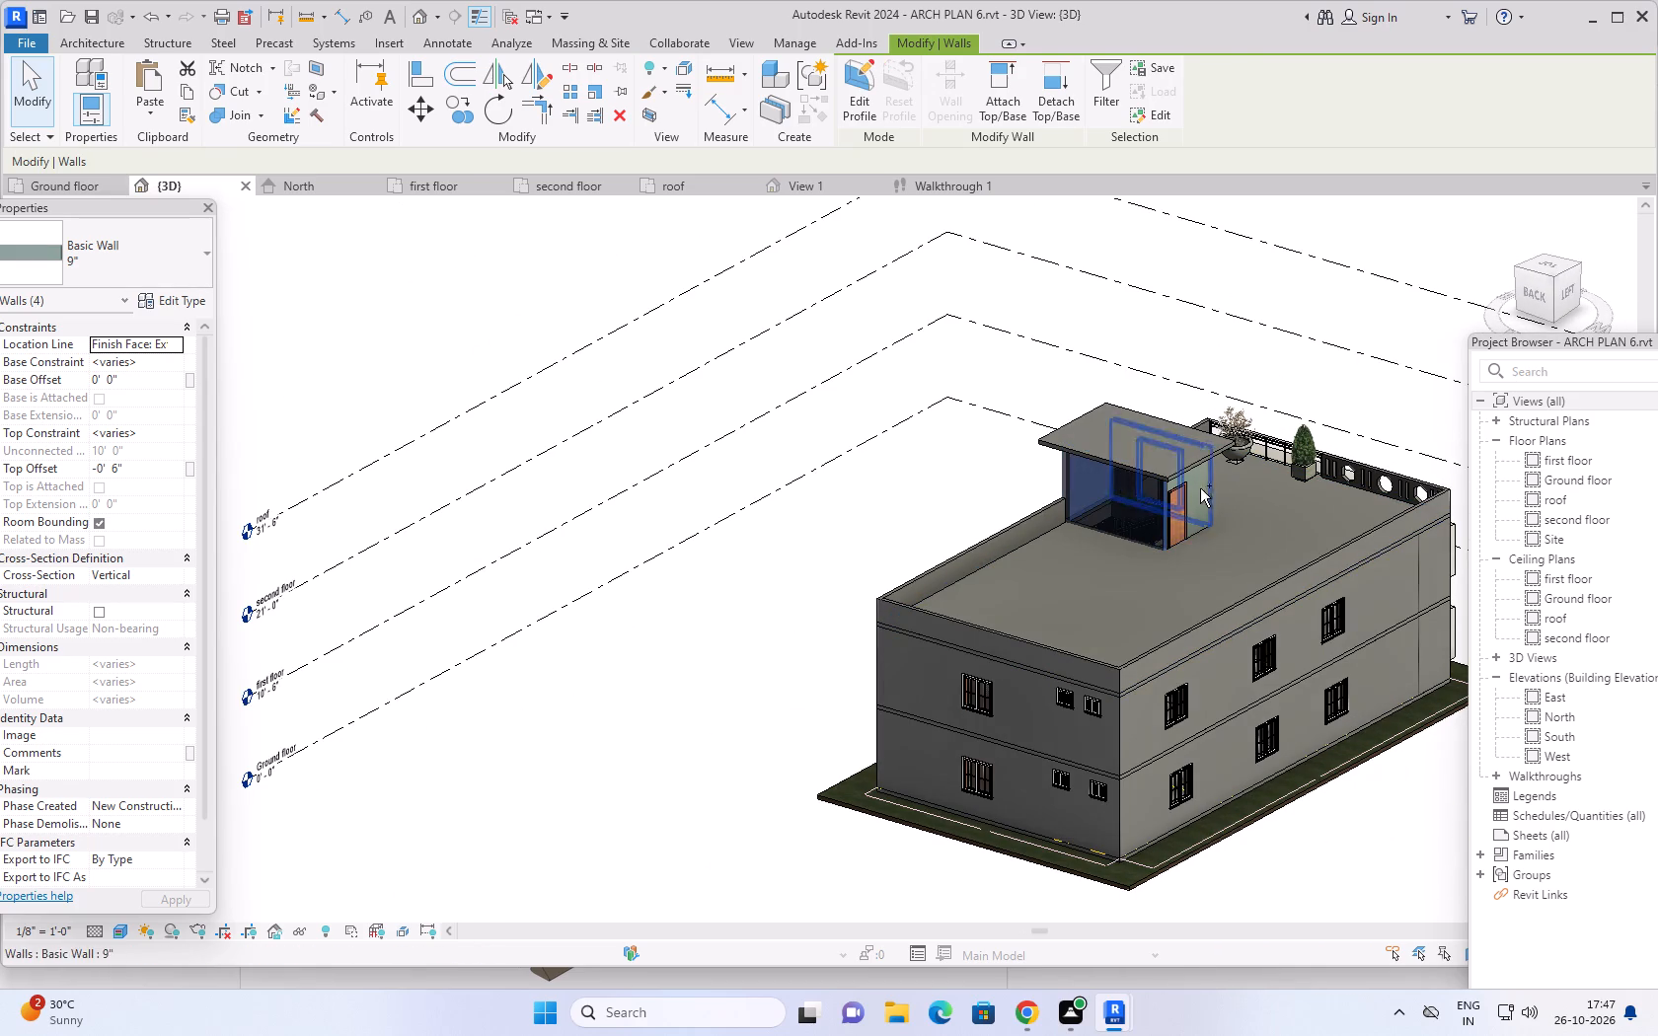
left_click(1194, 487, "ctrl")
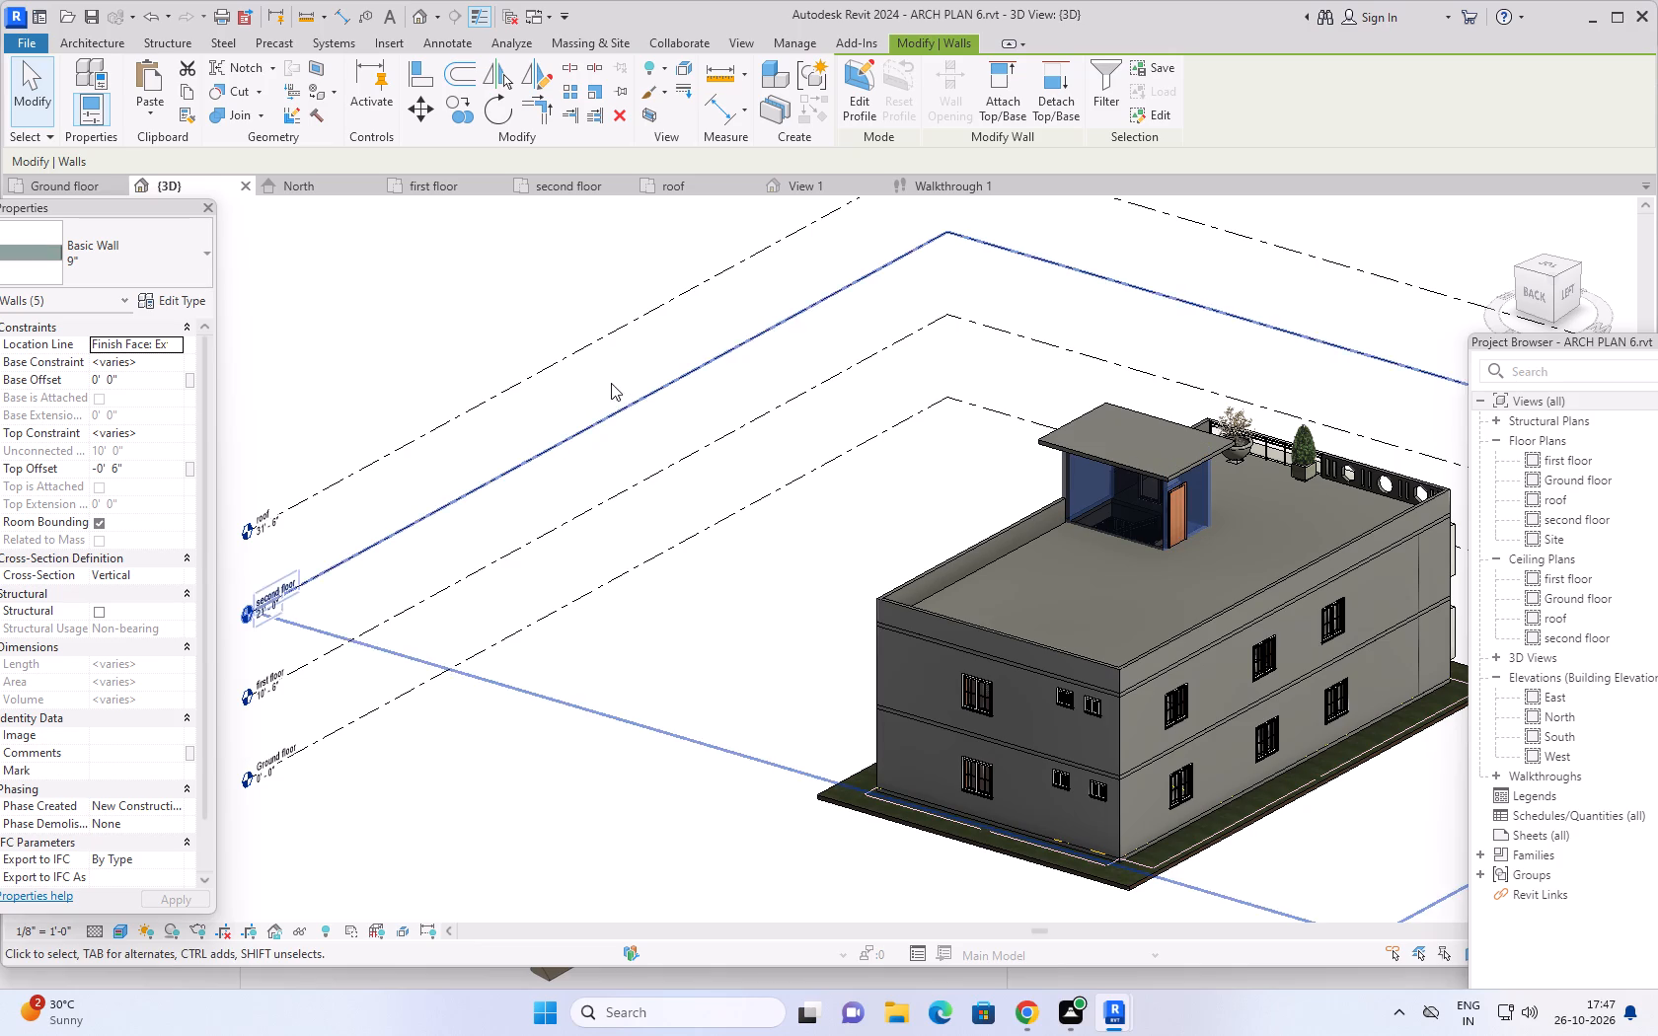
left_click(189, 254)
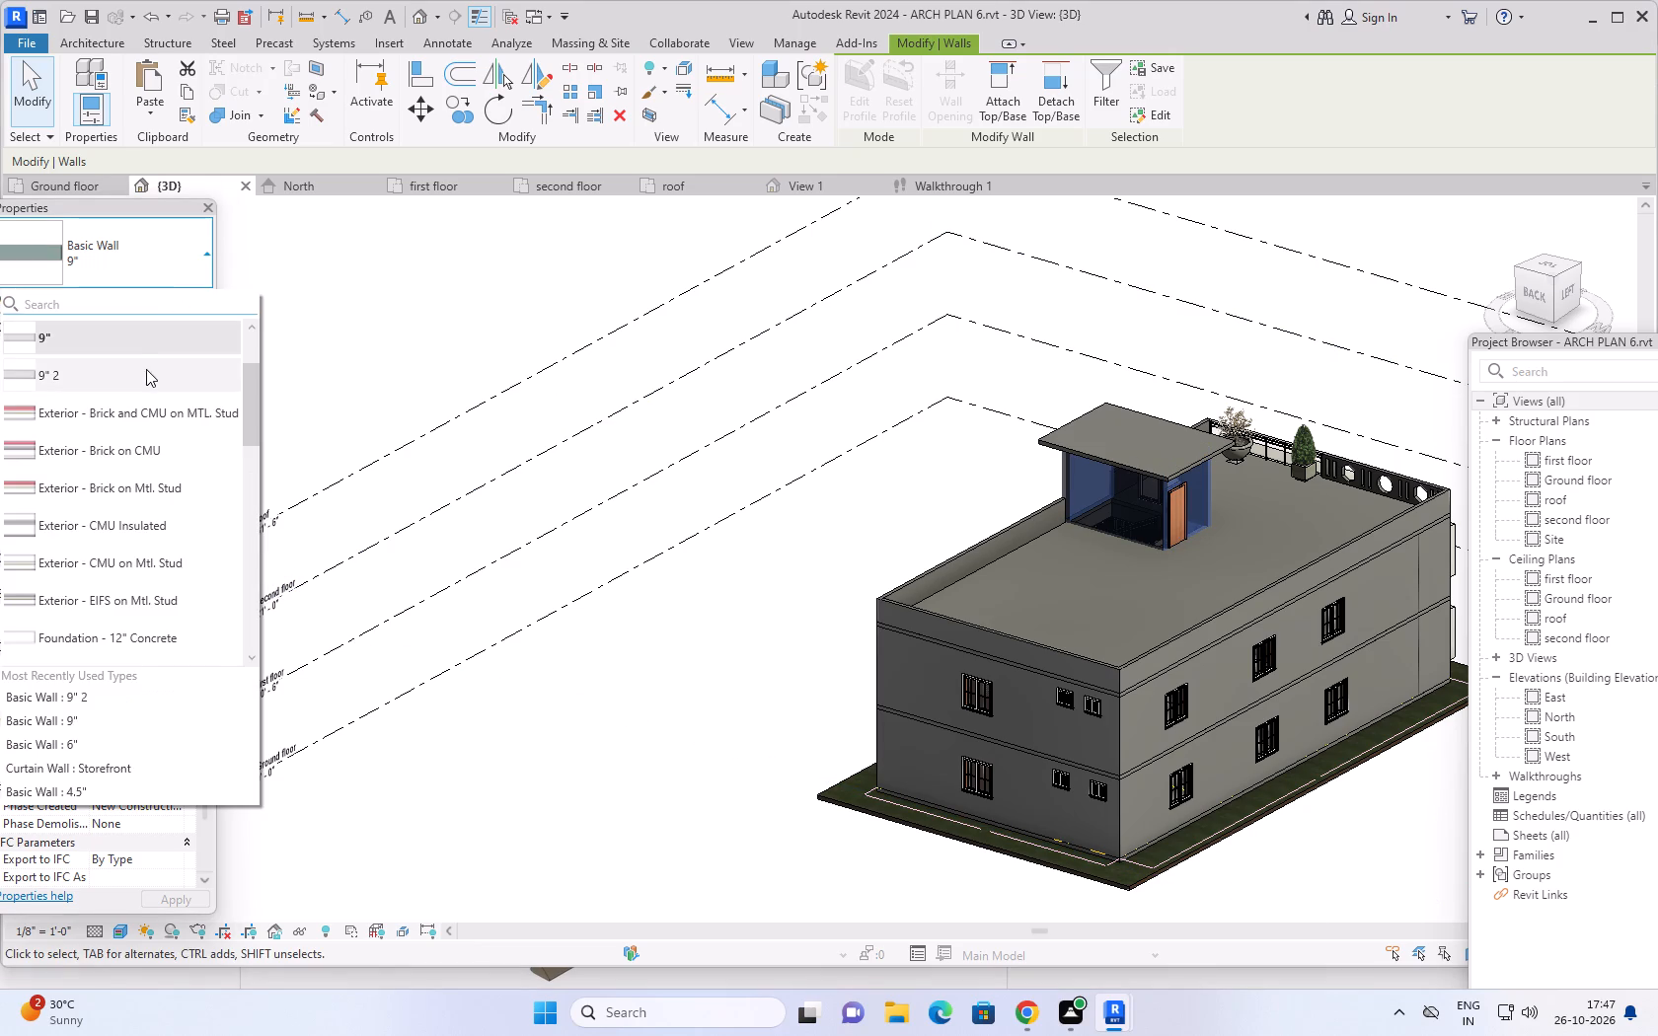
left_click(146, 371)
key("Escape")
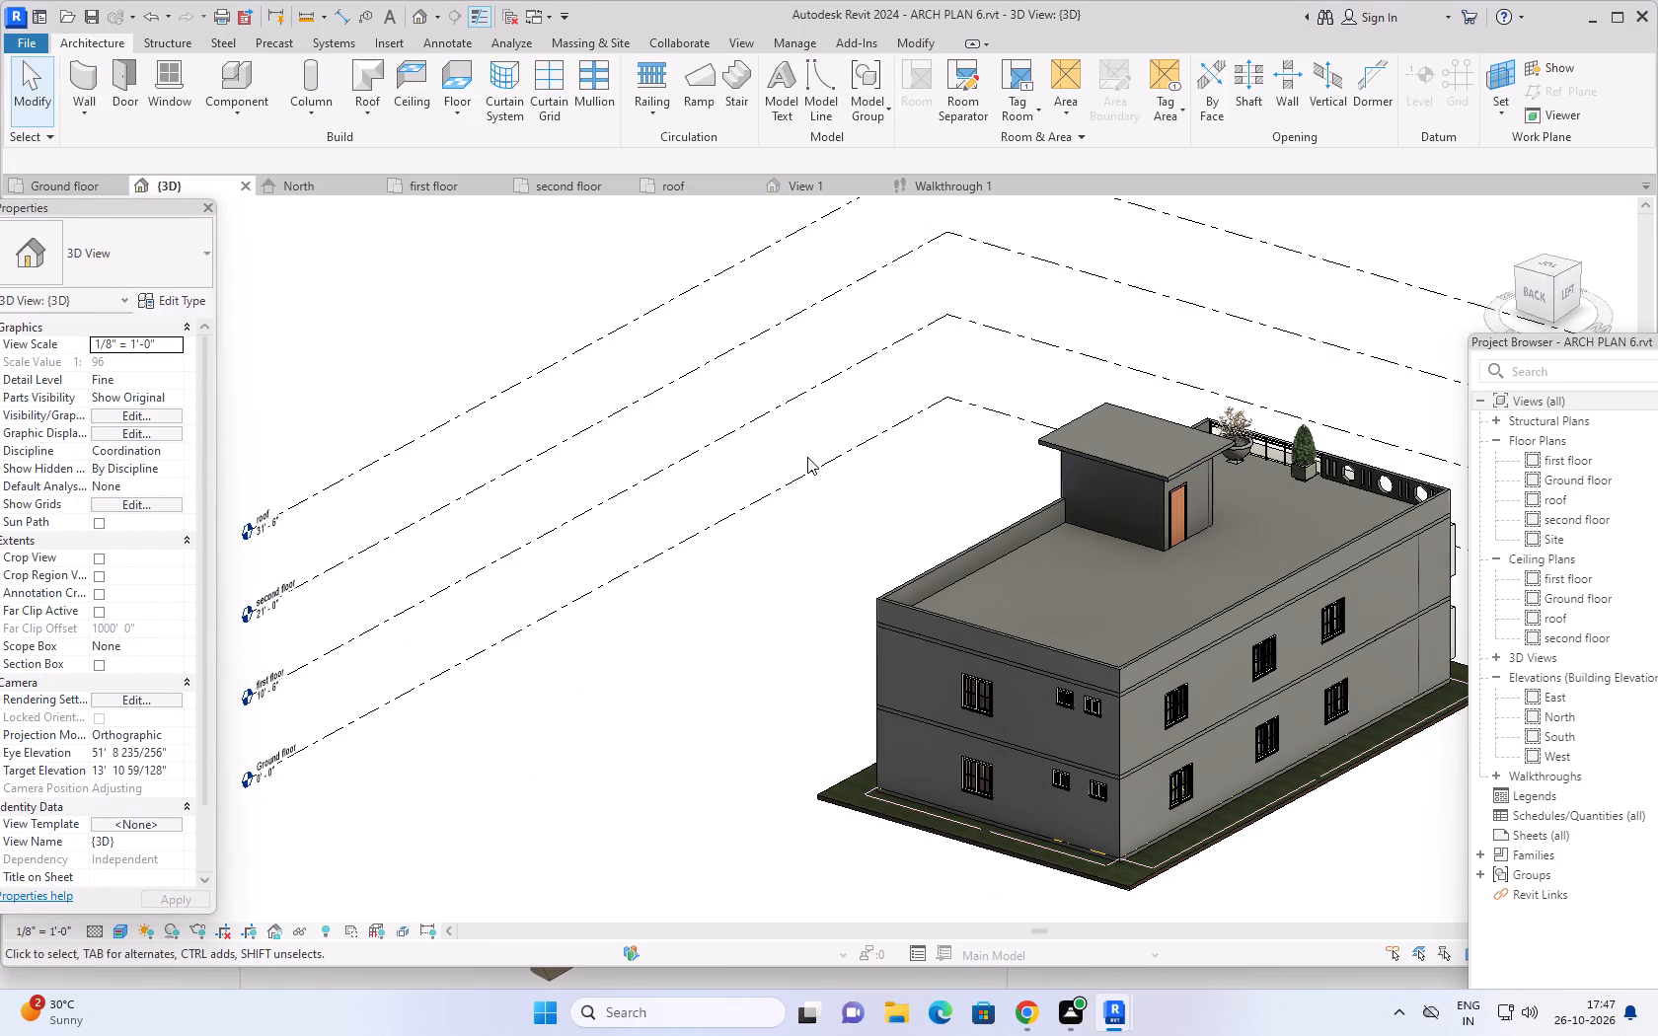
key("Escape")
Assign the material "wall" to the structure layer of the Basic Wall type 9" 2 and apply it.
left_click(175, 267)
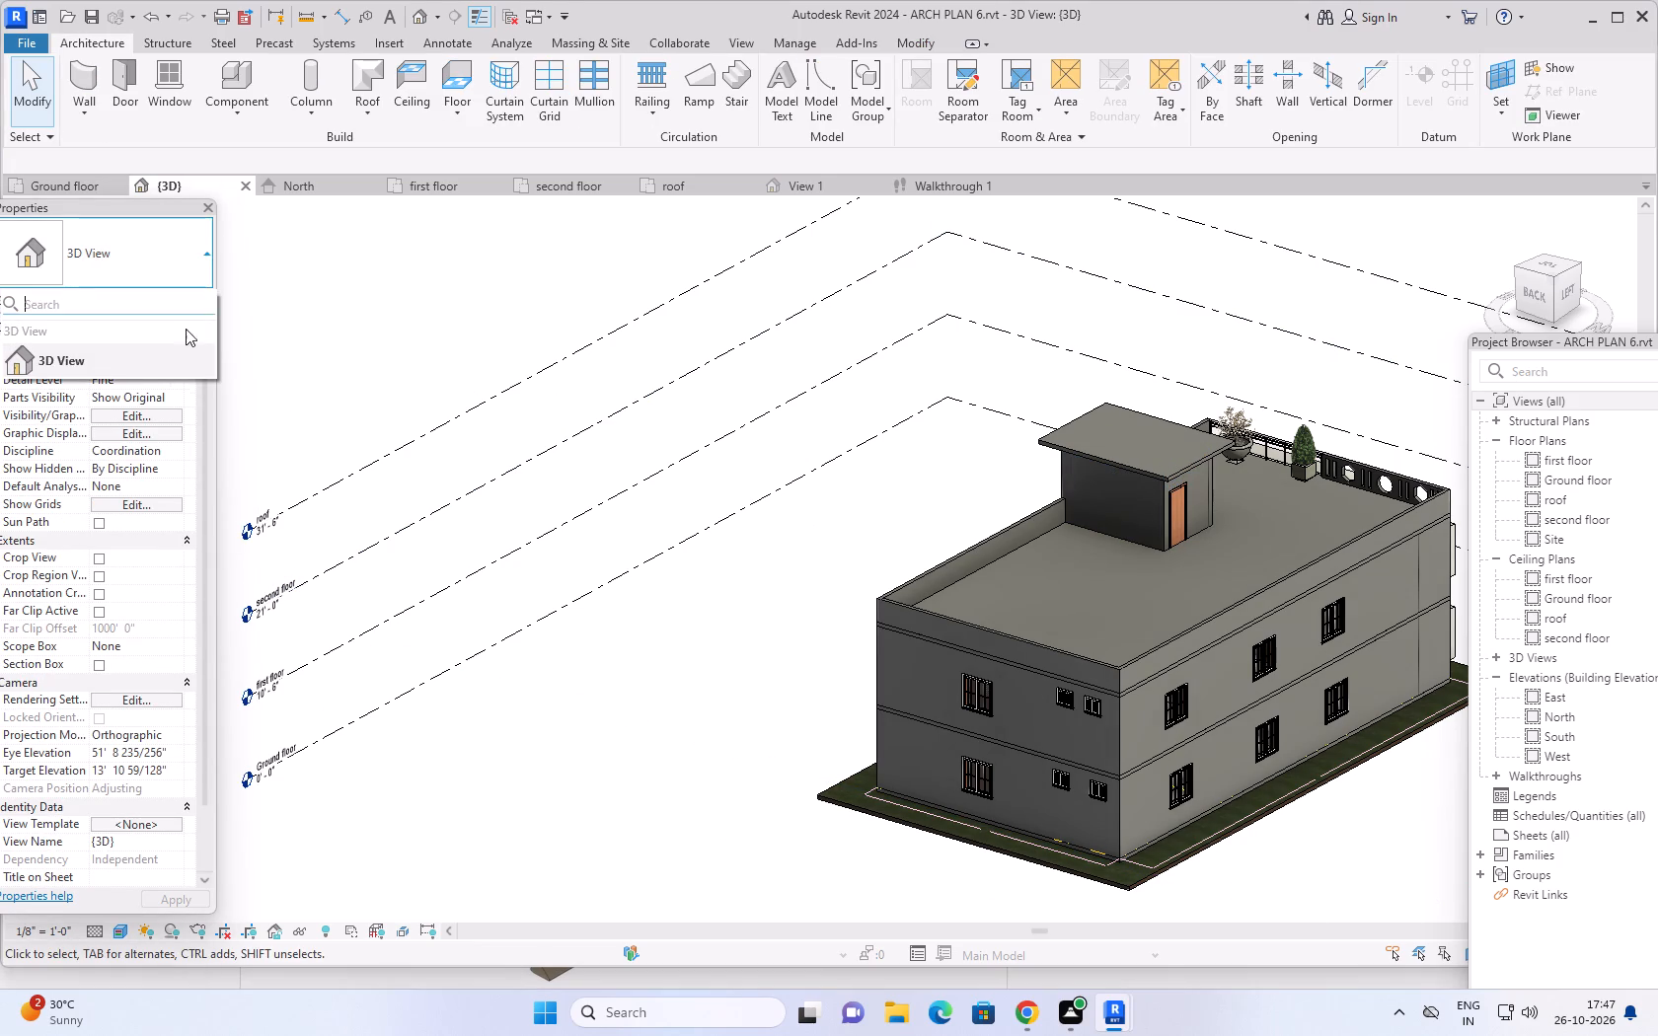
left_click(84, 64)
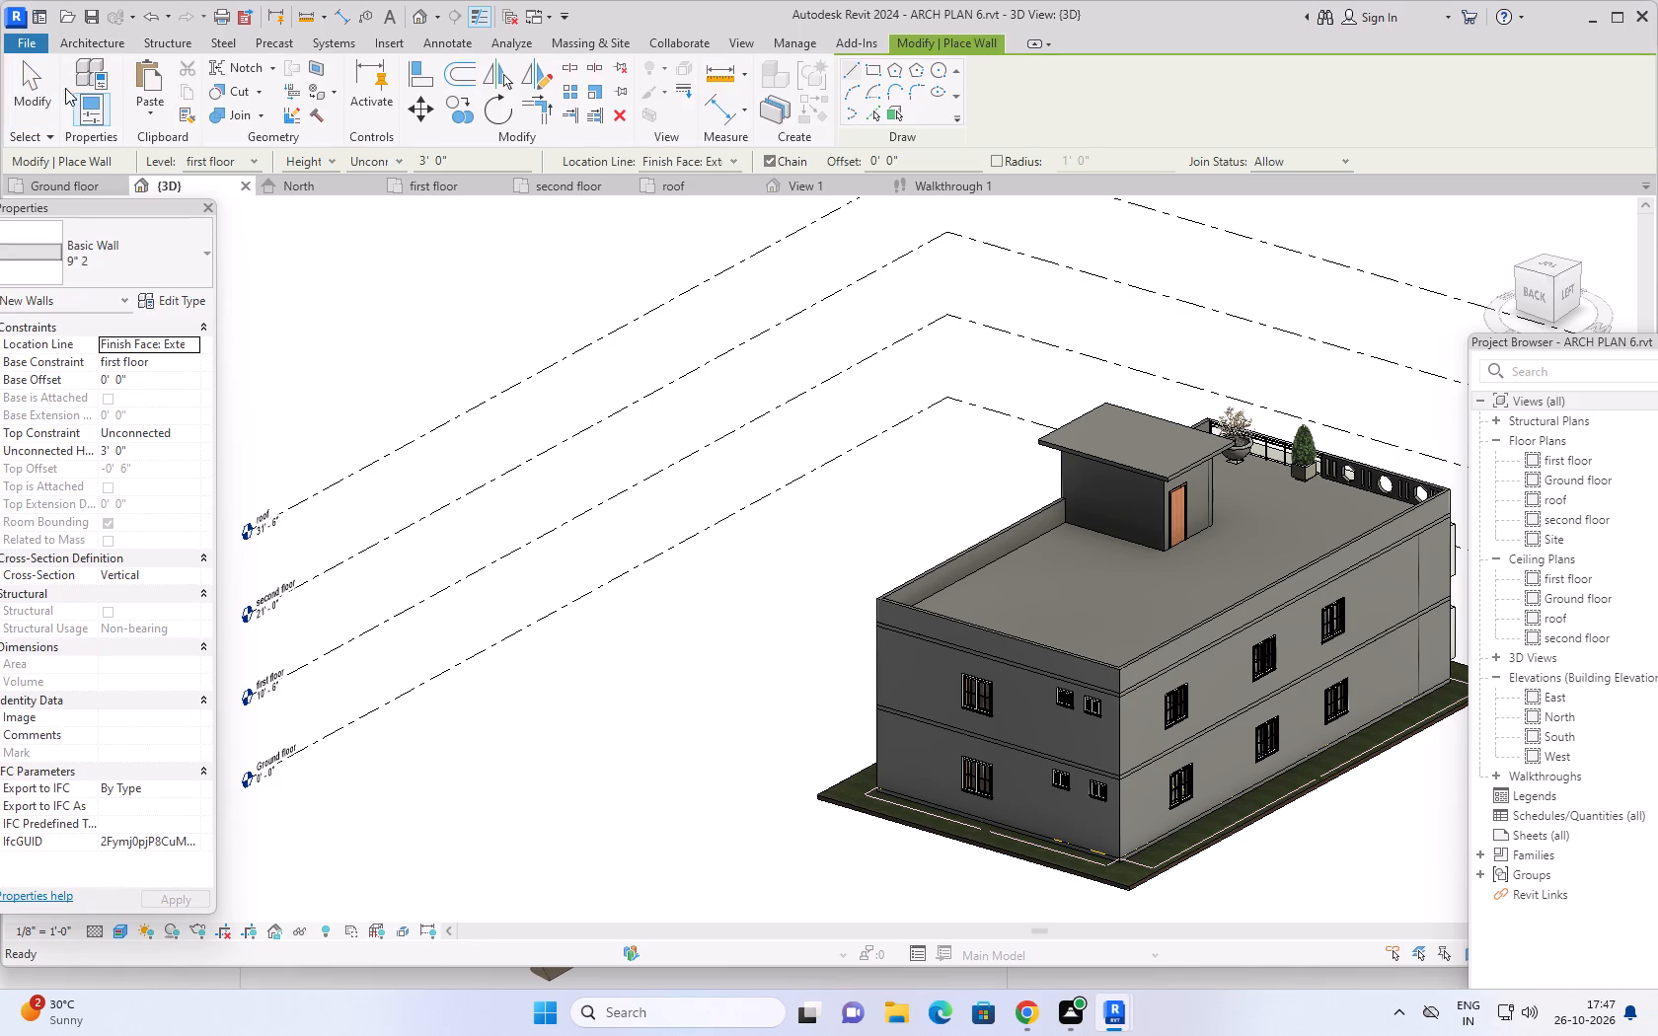
left_click(182, 259)
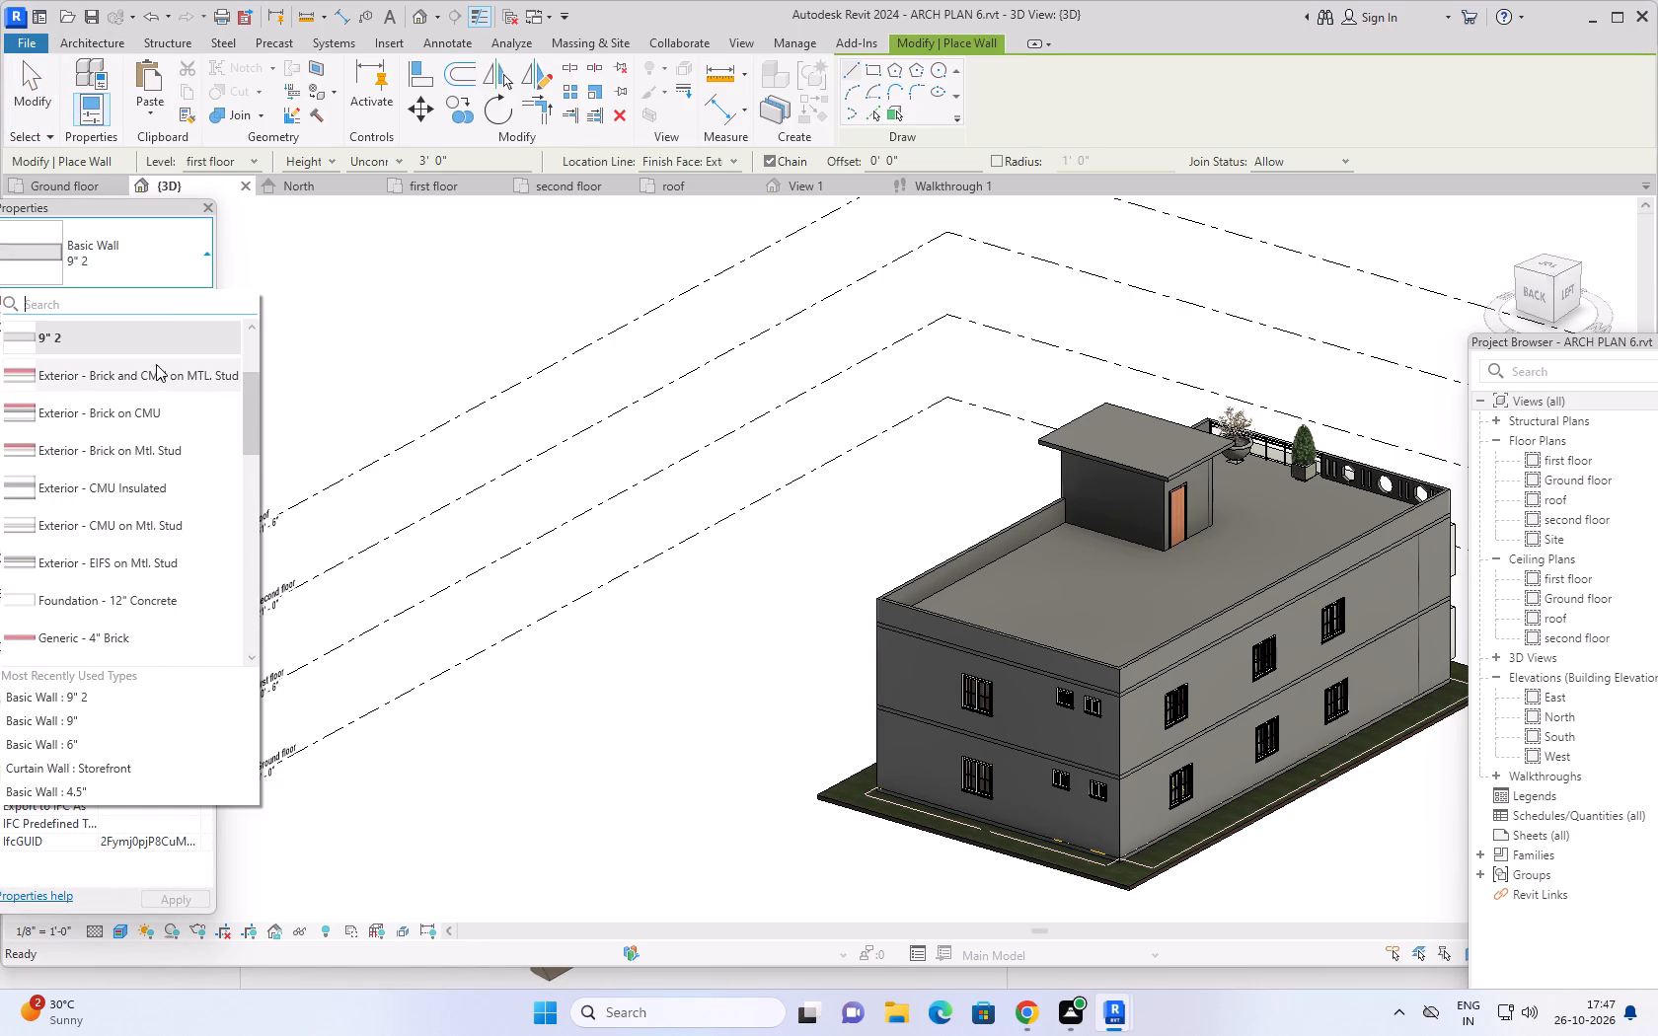
scroll(156, 364, "up", 3)
left_click(106, 468)
left_click(166, 296)
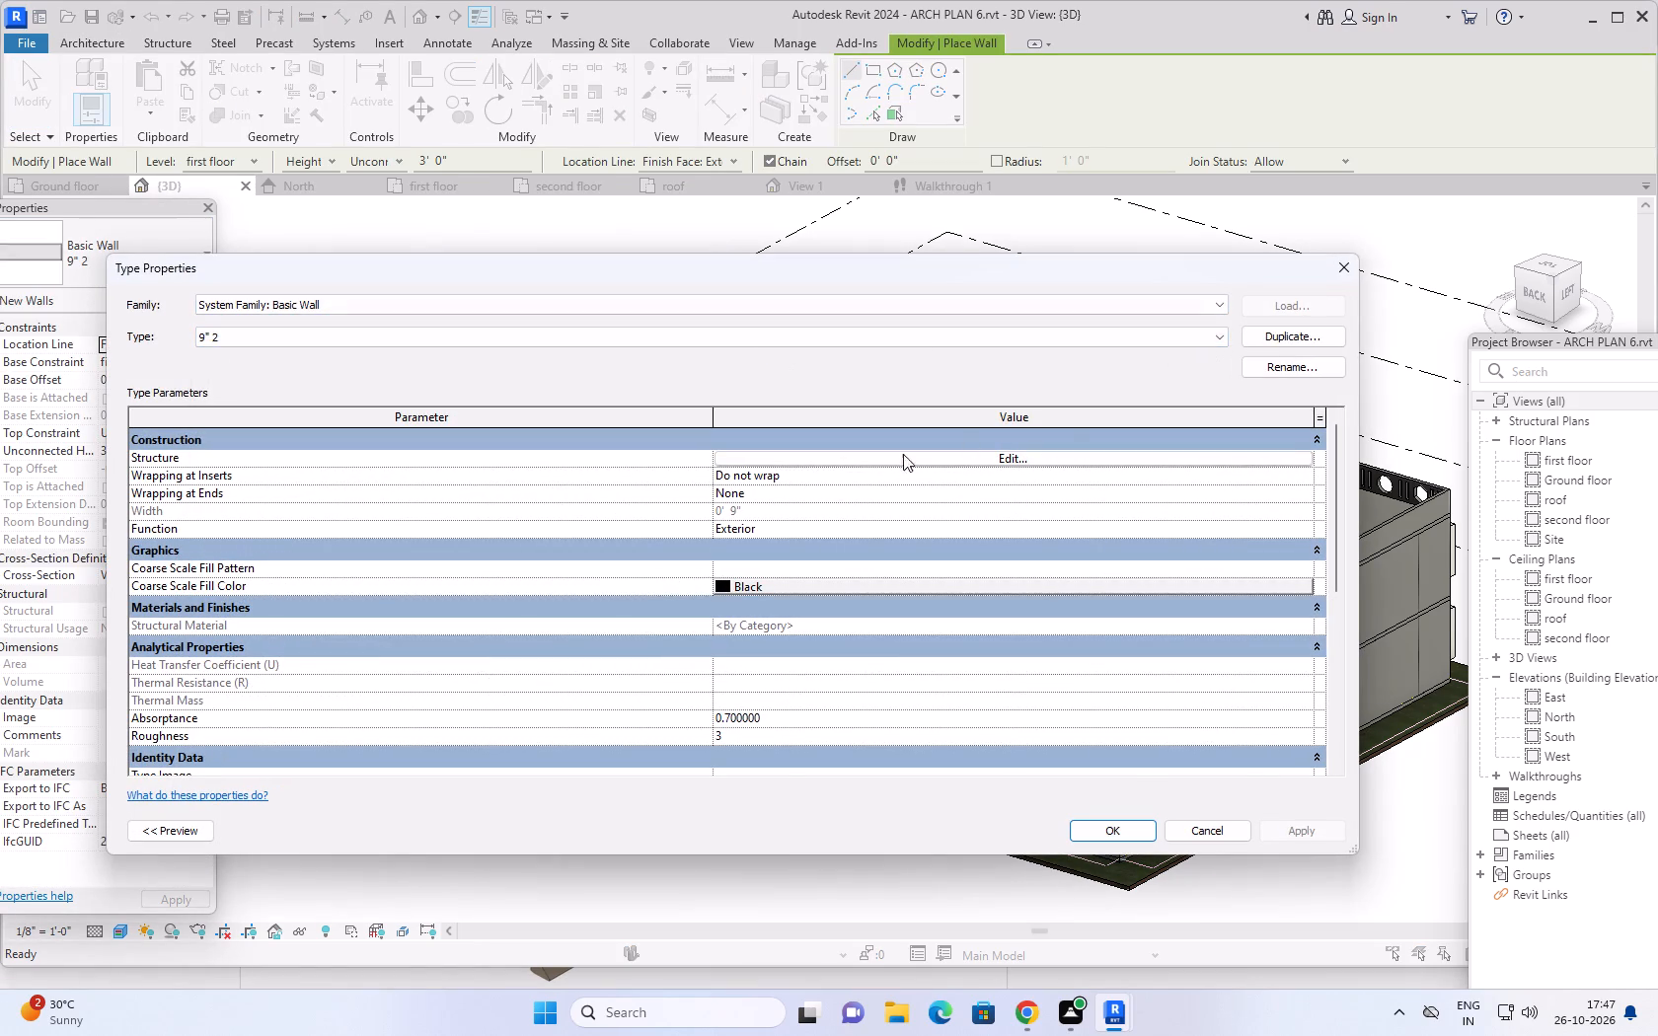
left_click(905, 453)
left_click(650, 452)
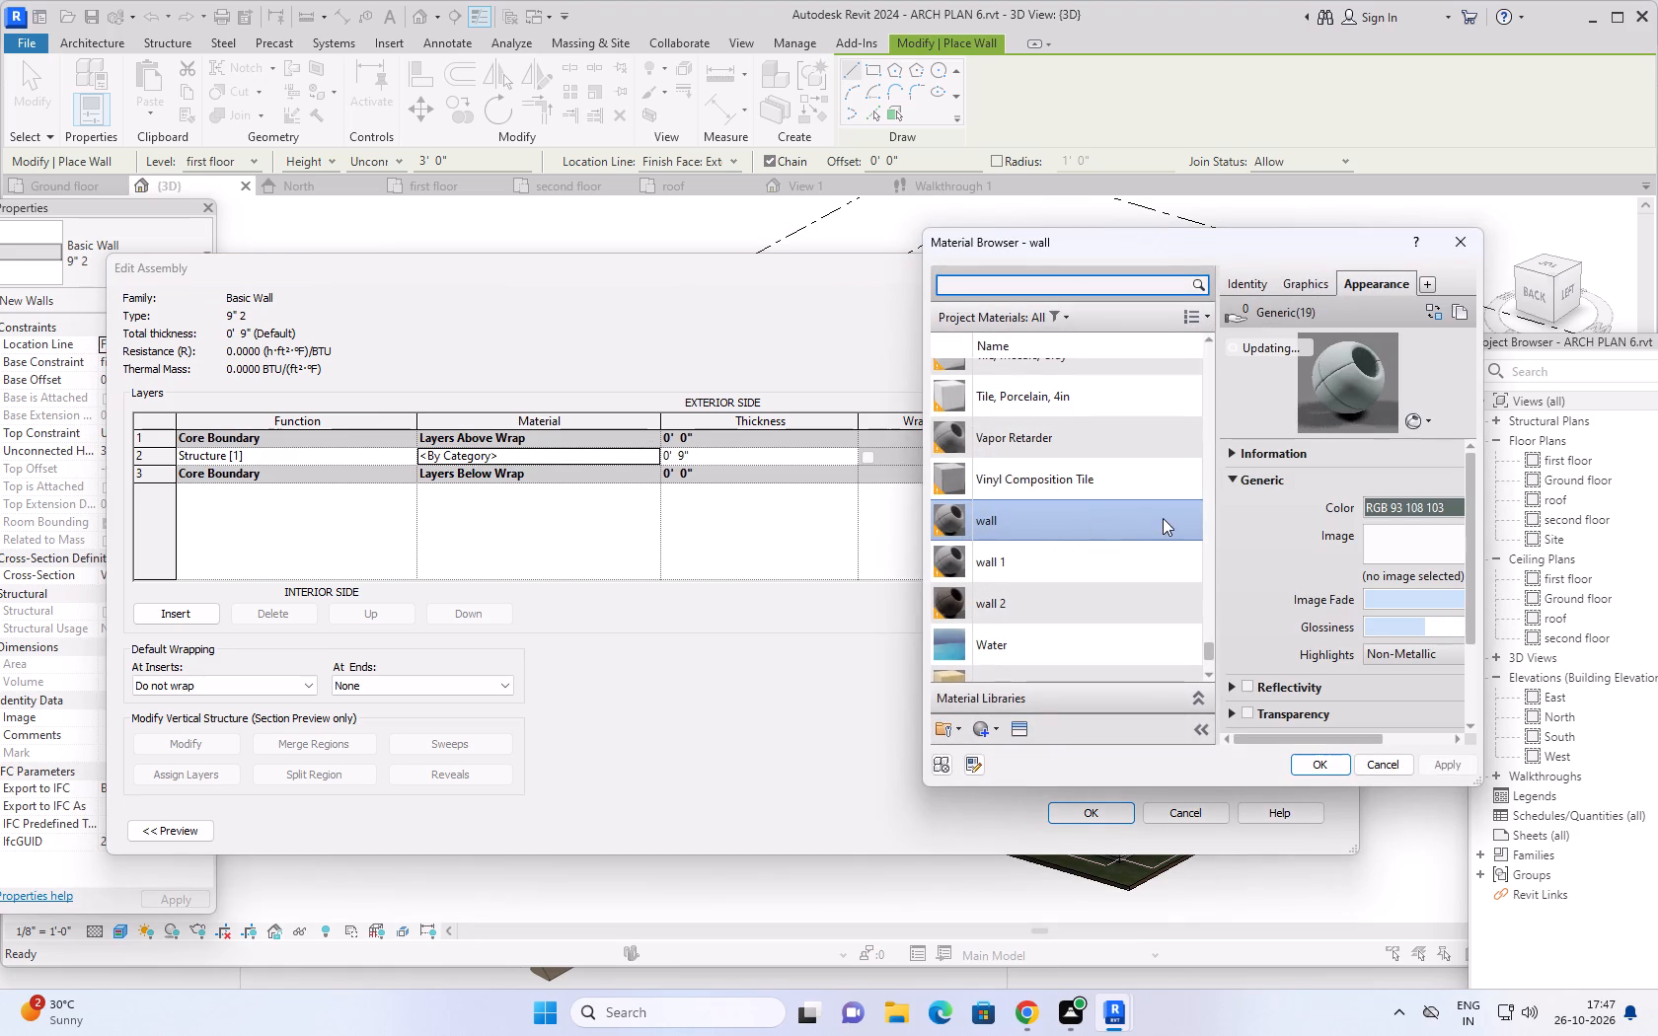
left_click(1325, 761)
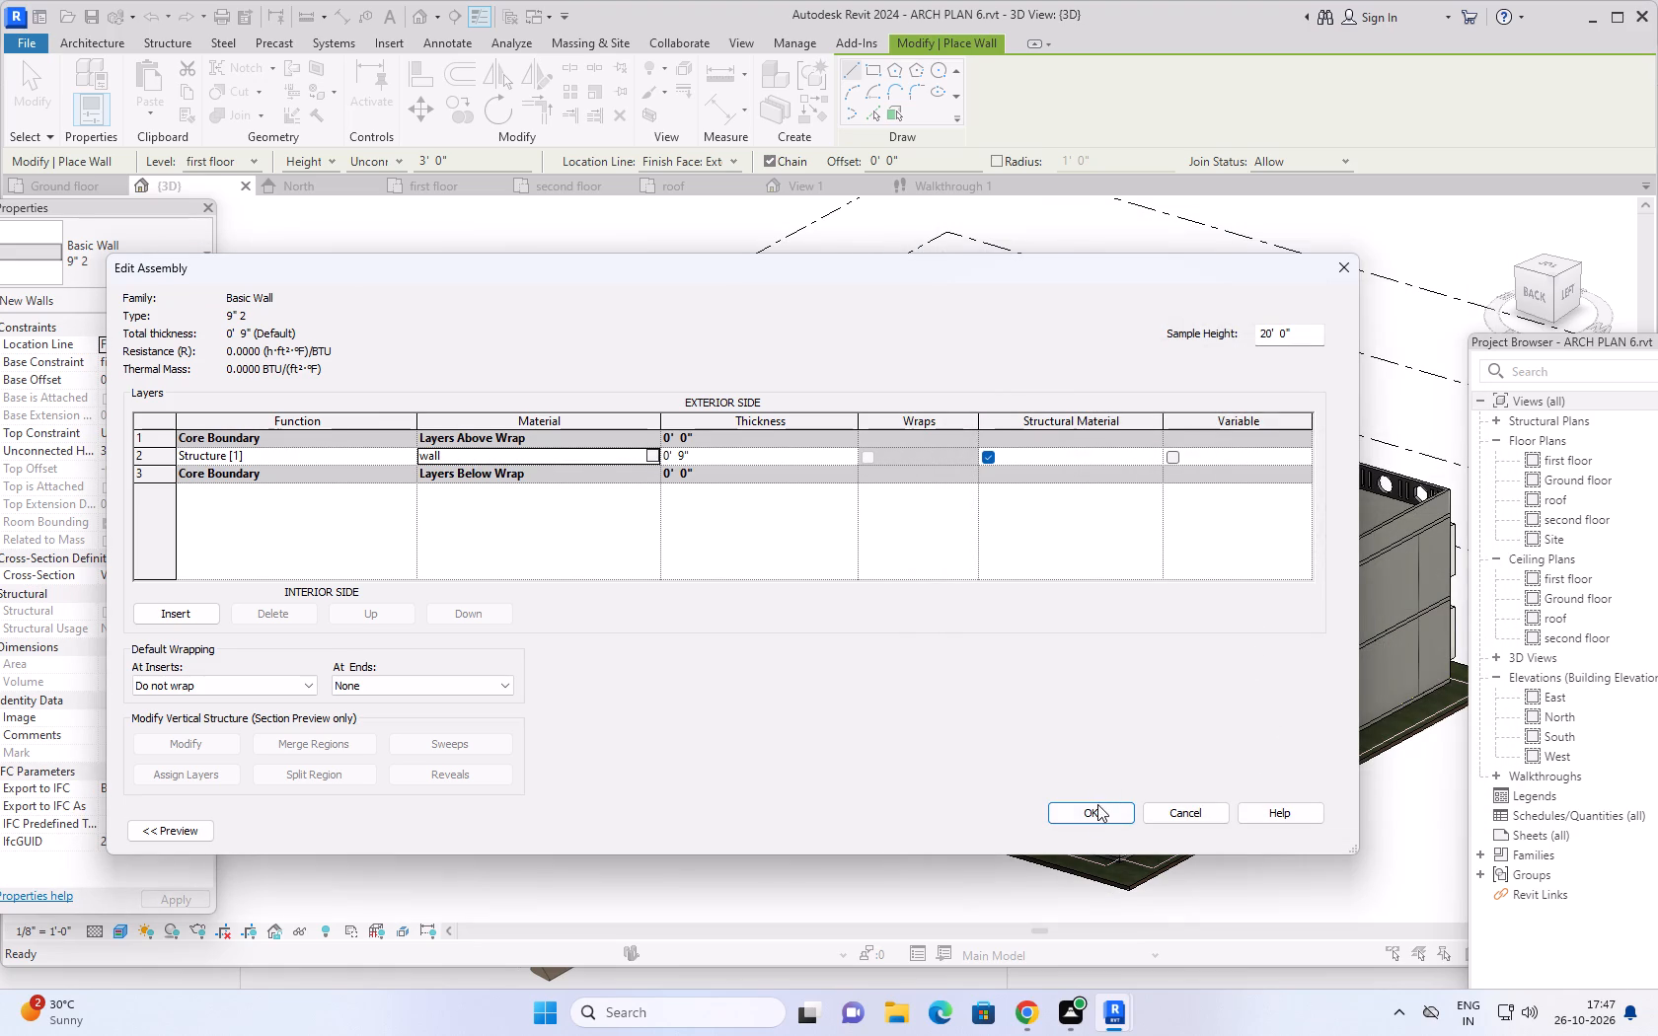
left_click(1095, 807)
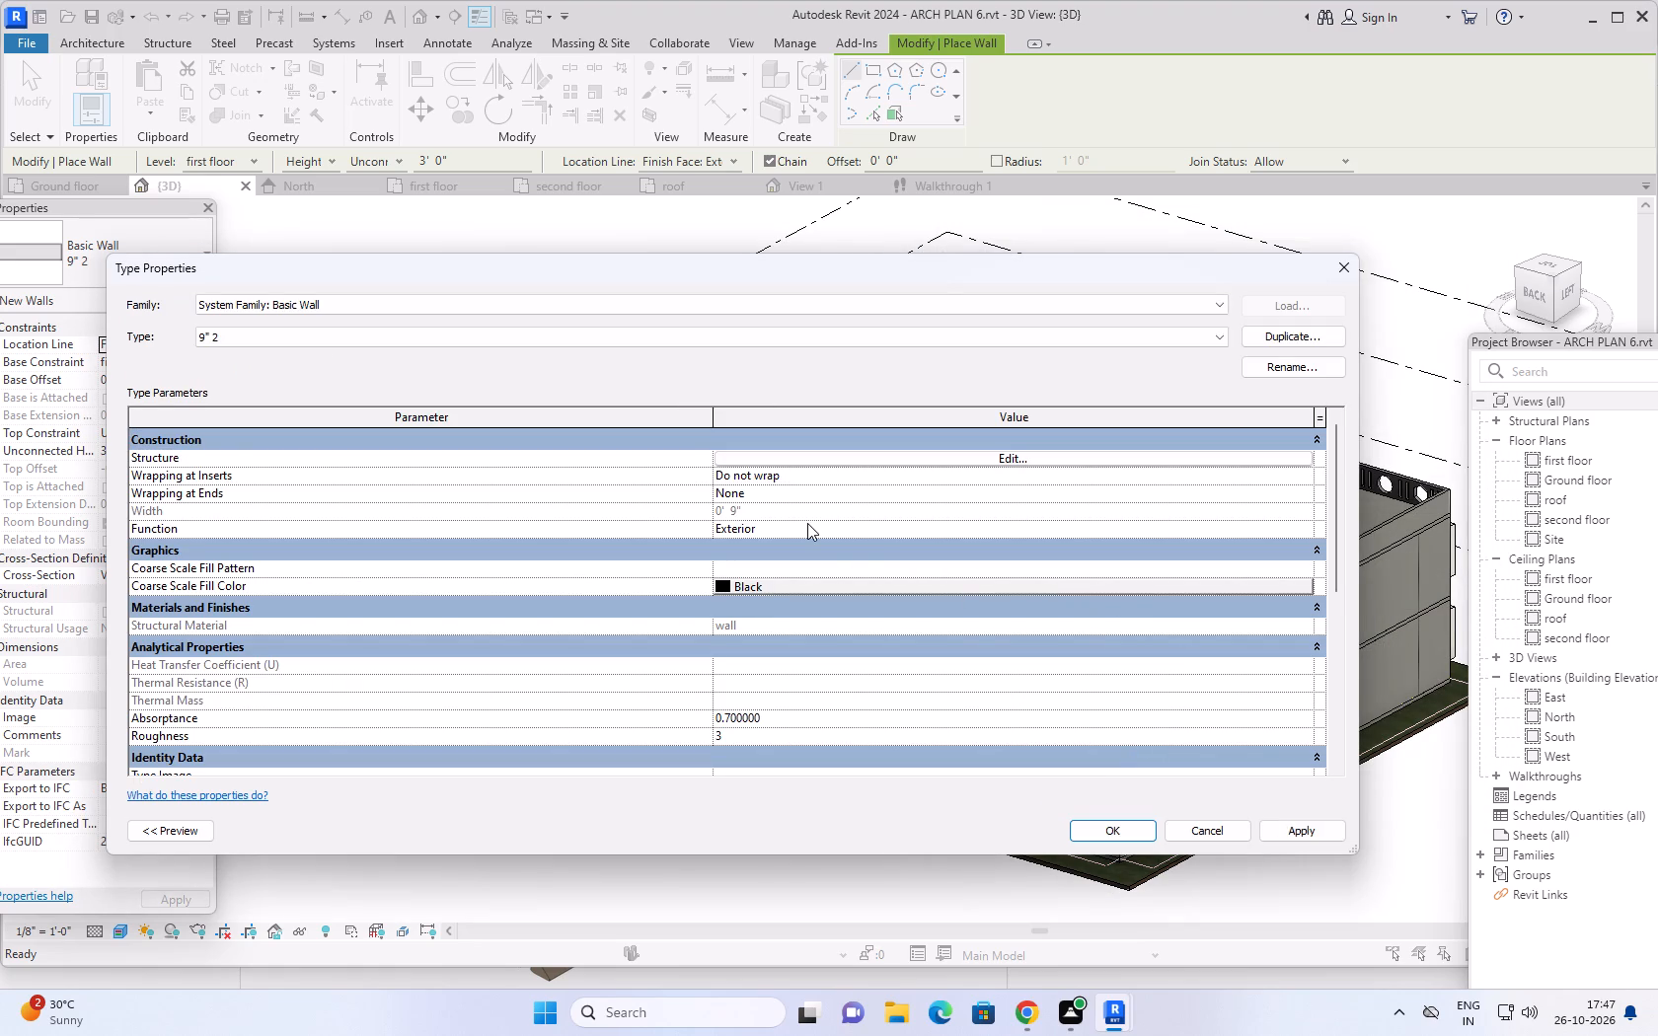
left_click(1288, 833)
left_click(1093, 829)
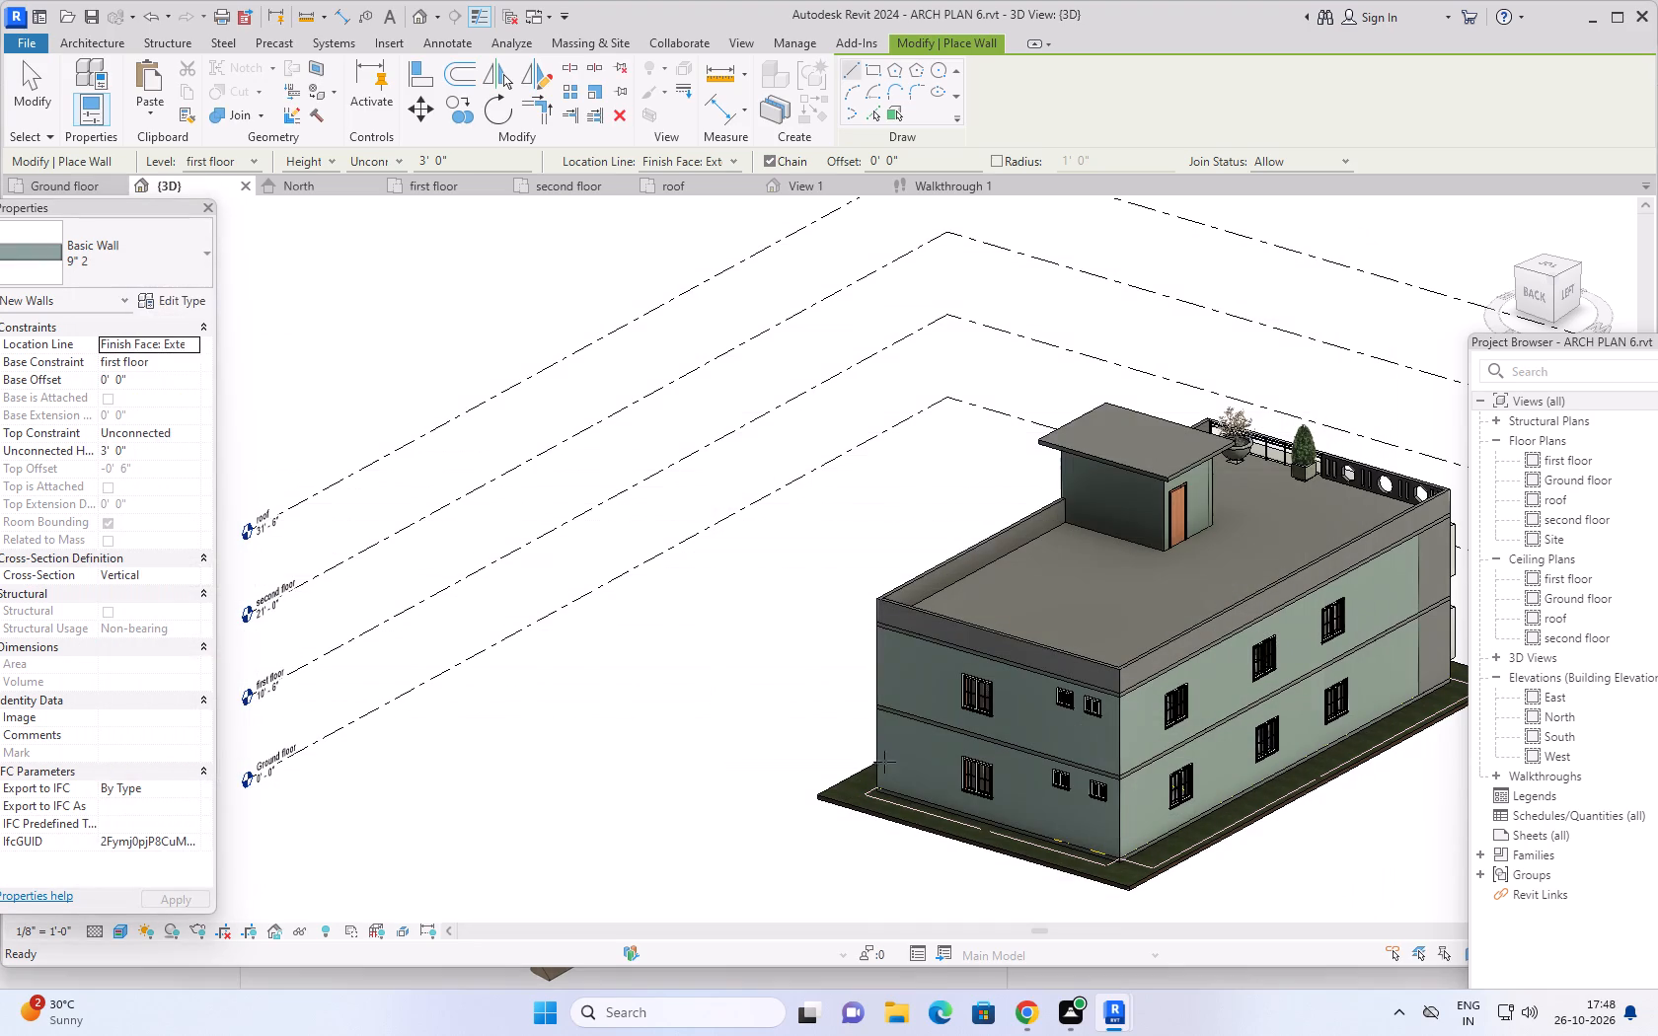
Examine the house's exterior walls from the back, sides and front corner for surfaces still lacking the green wall material.
middle_click_drag(654, 724, 791, 772)
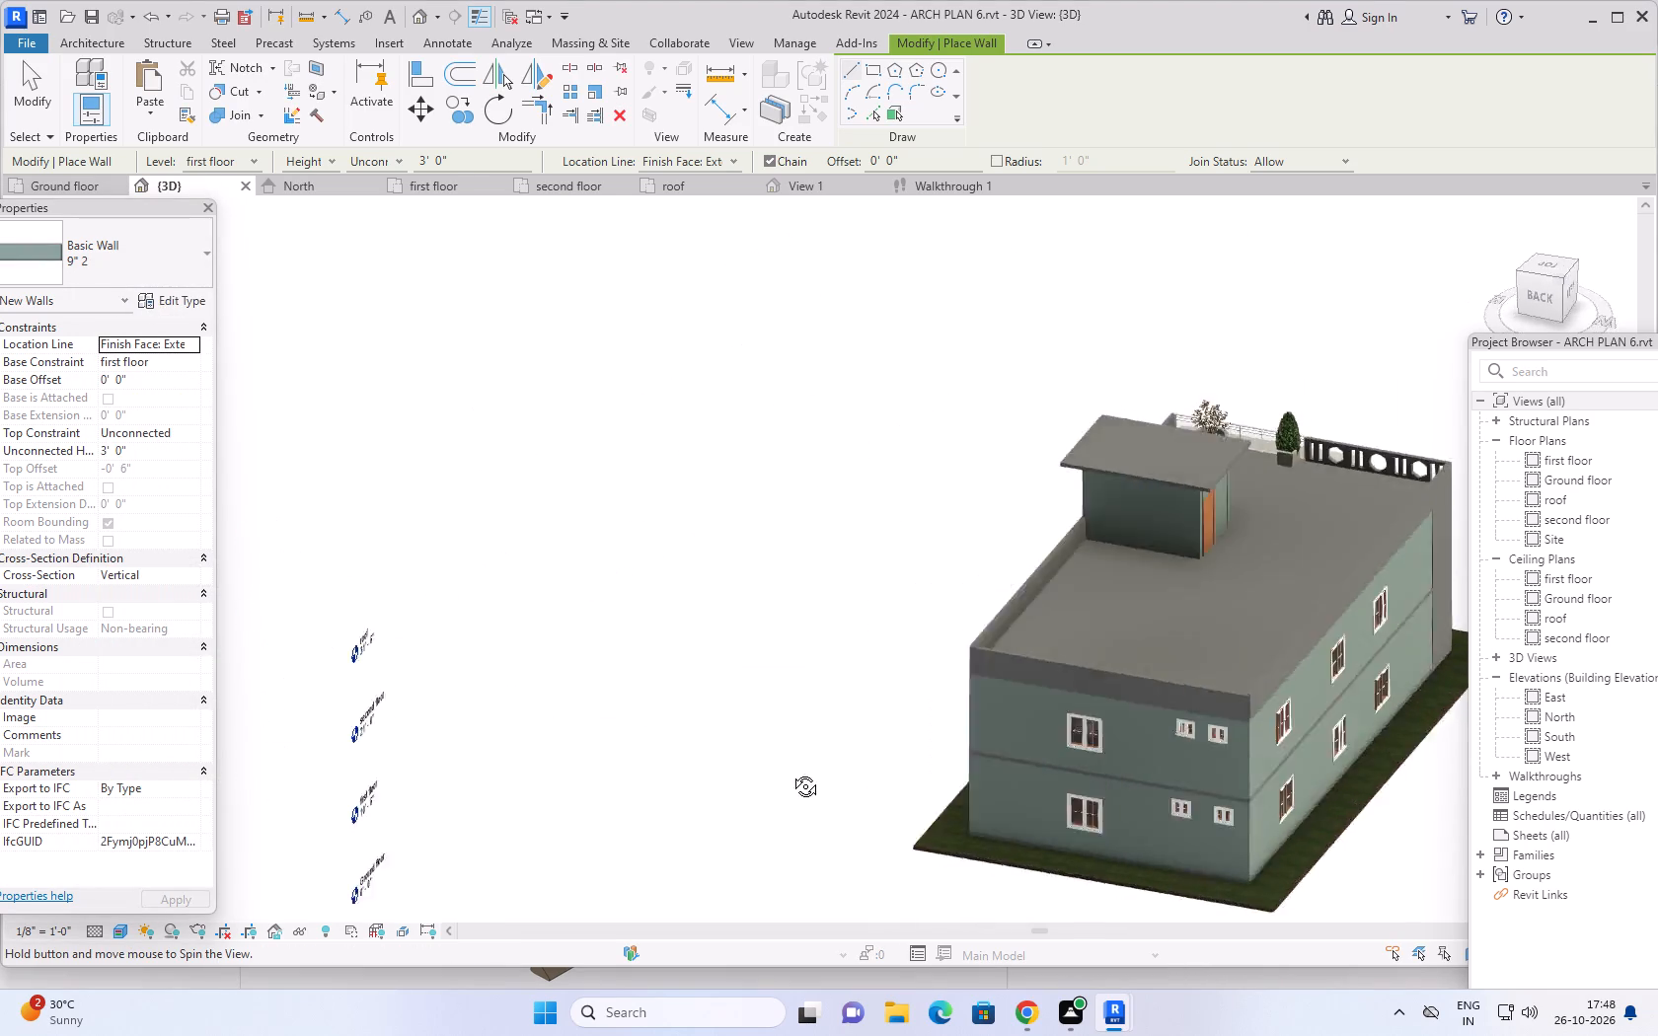
middle_click_drag(791, 772, 1334, 642)
middle_click_drag(1010, 784, 1121, 775)
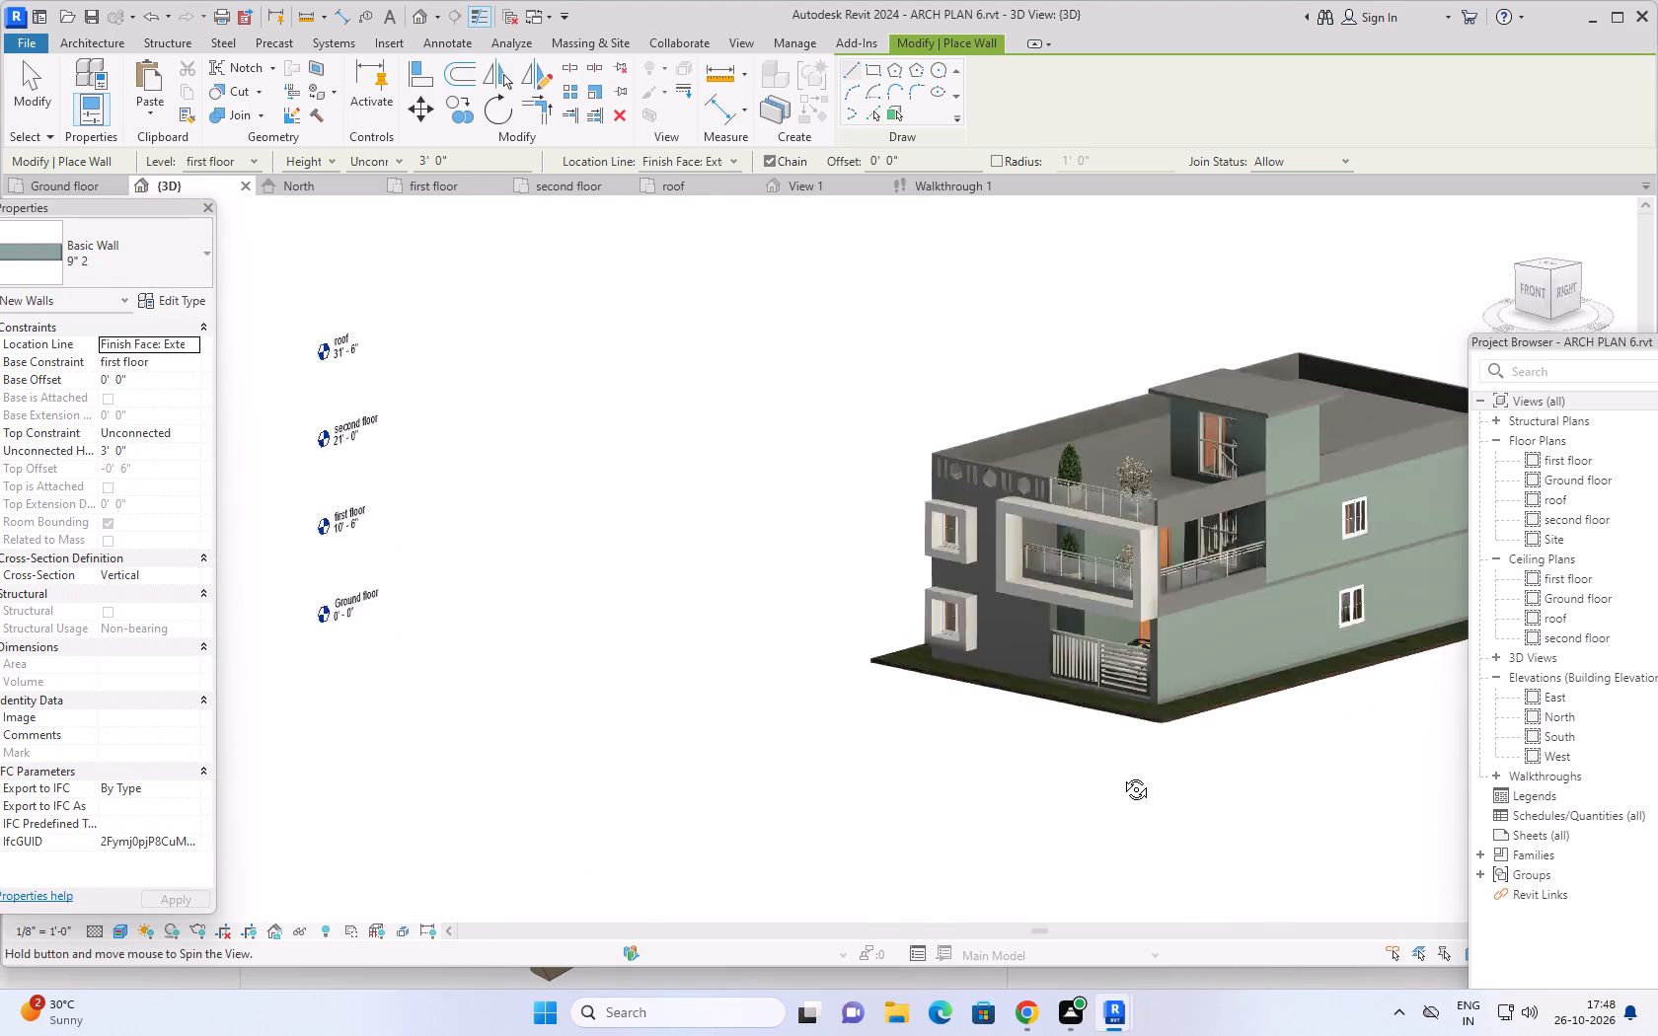
middle_click_drag(1121, 775, 1375, 720)
scroll(1216, 771, "up", 2)
middle_click_drag(1271, 753, 1194, 807)
middle_click_drag(1194, 809, 1258, 808)
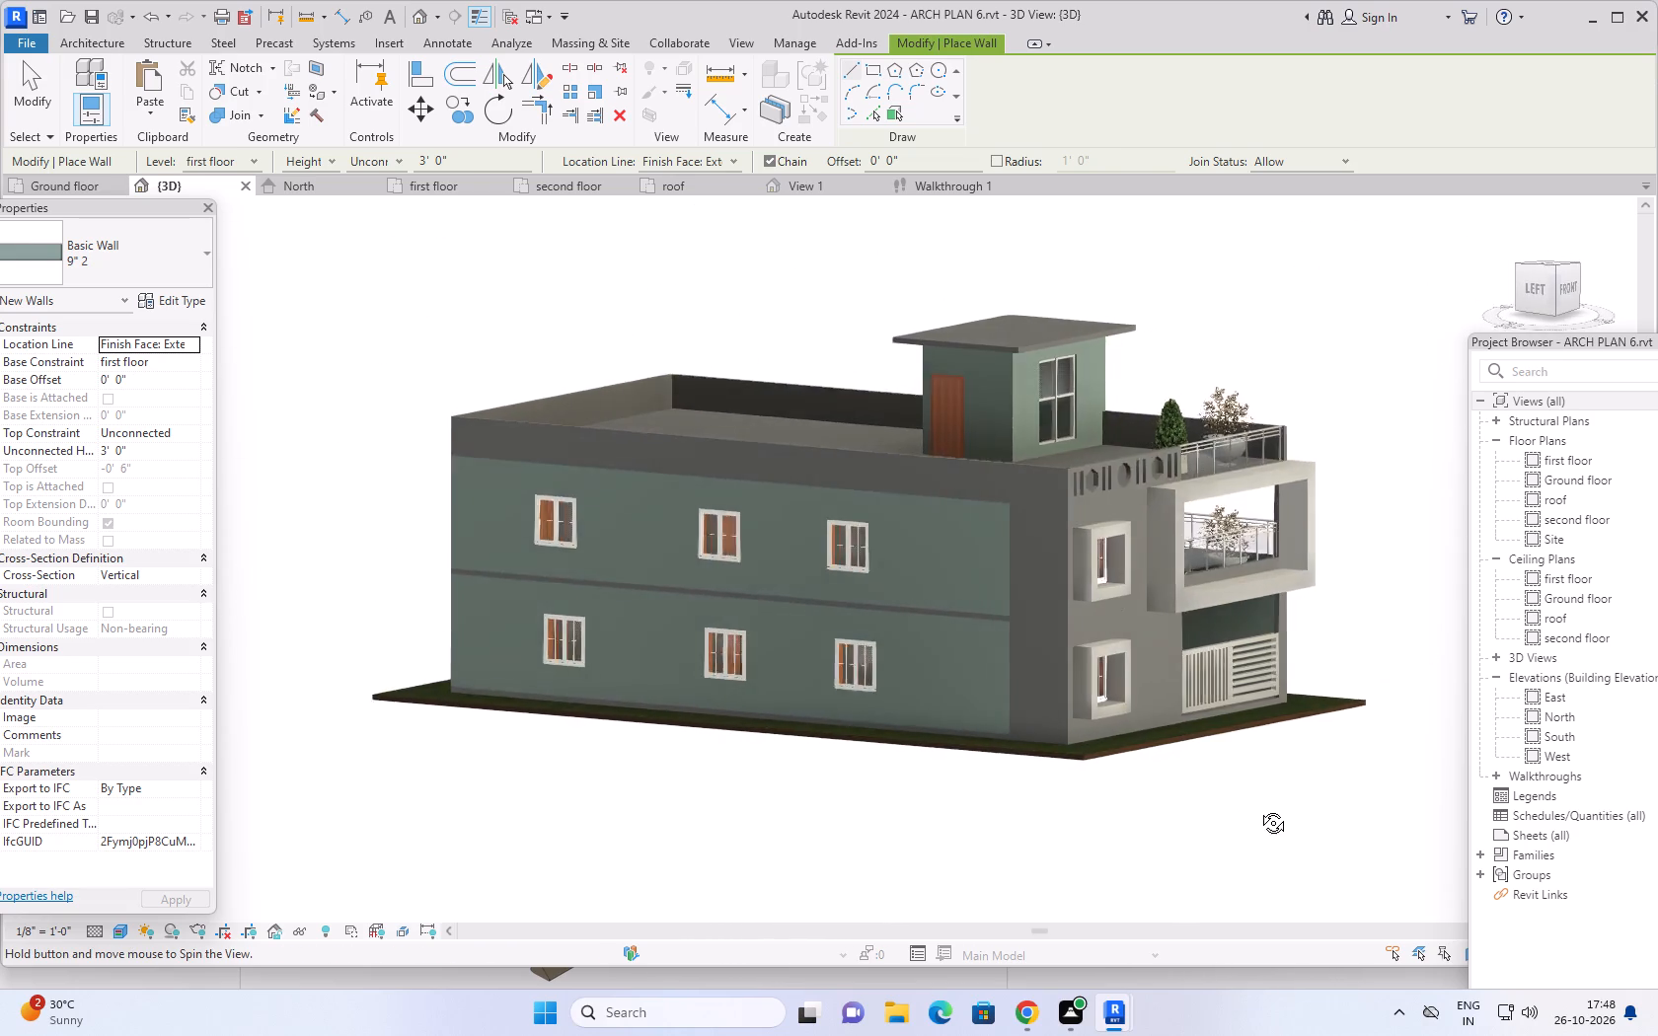
middle_click_drag(1258, 808, 1227, 843)
scroll(1136, 809, "up", 4)
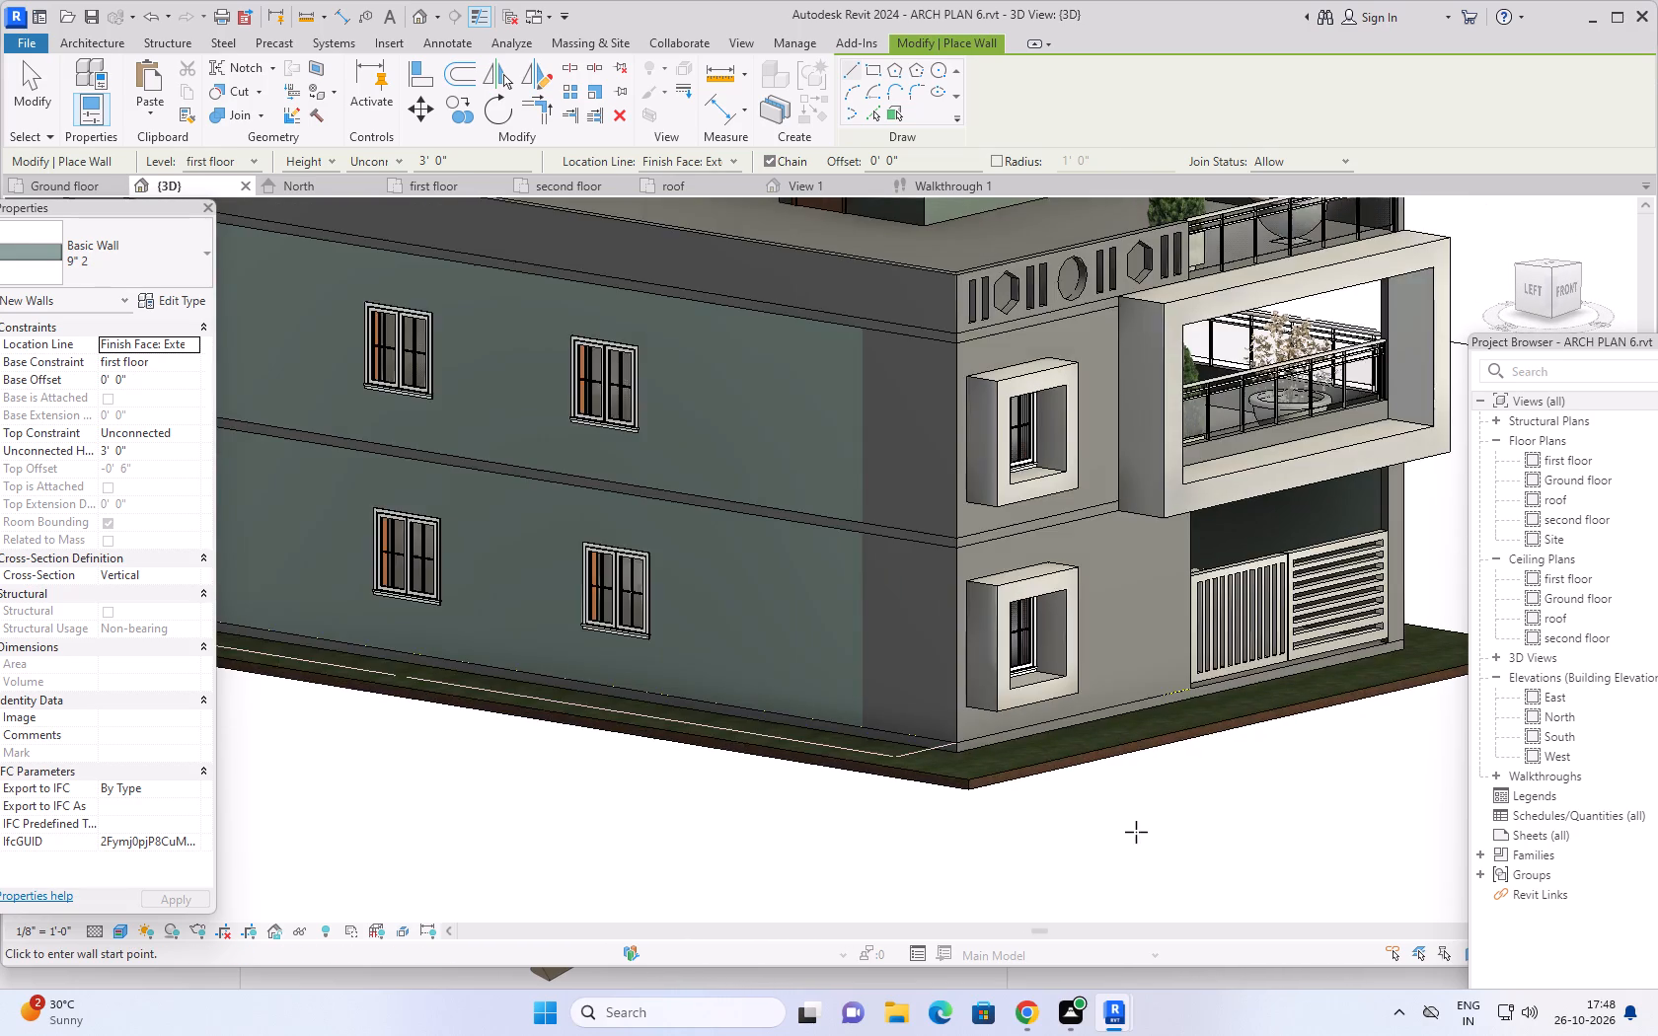
middle_click_drag(1148, 834, 1139, 879, "shift")
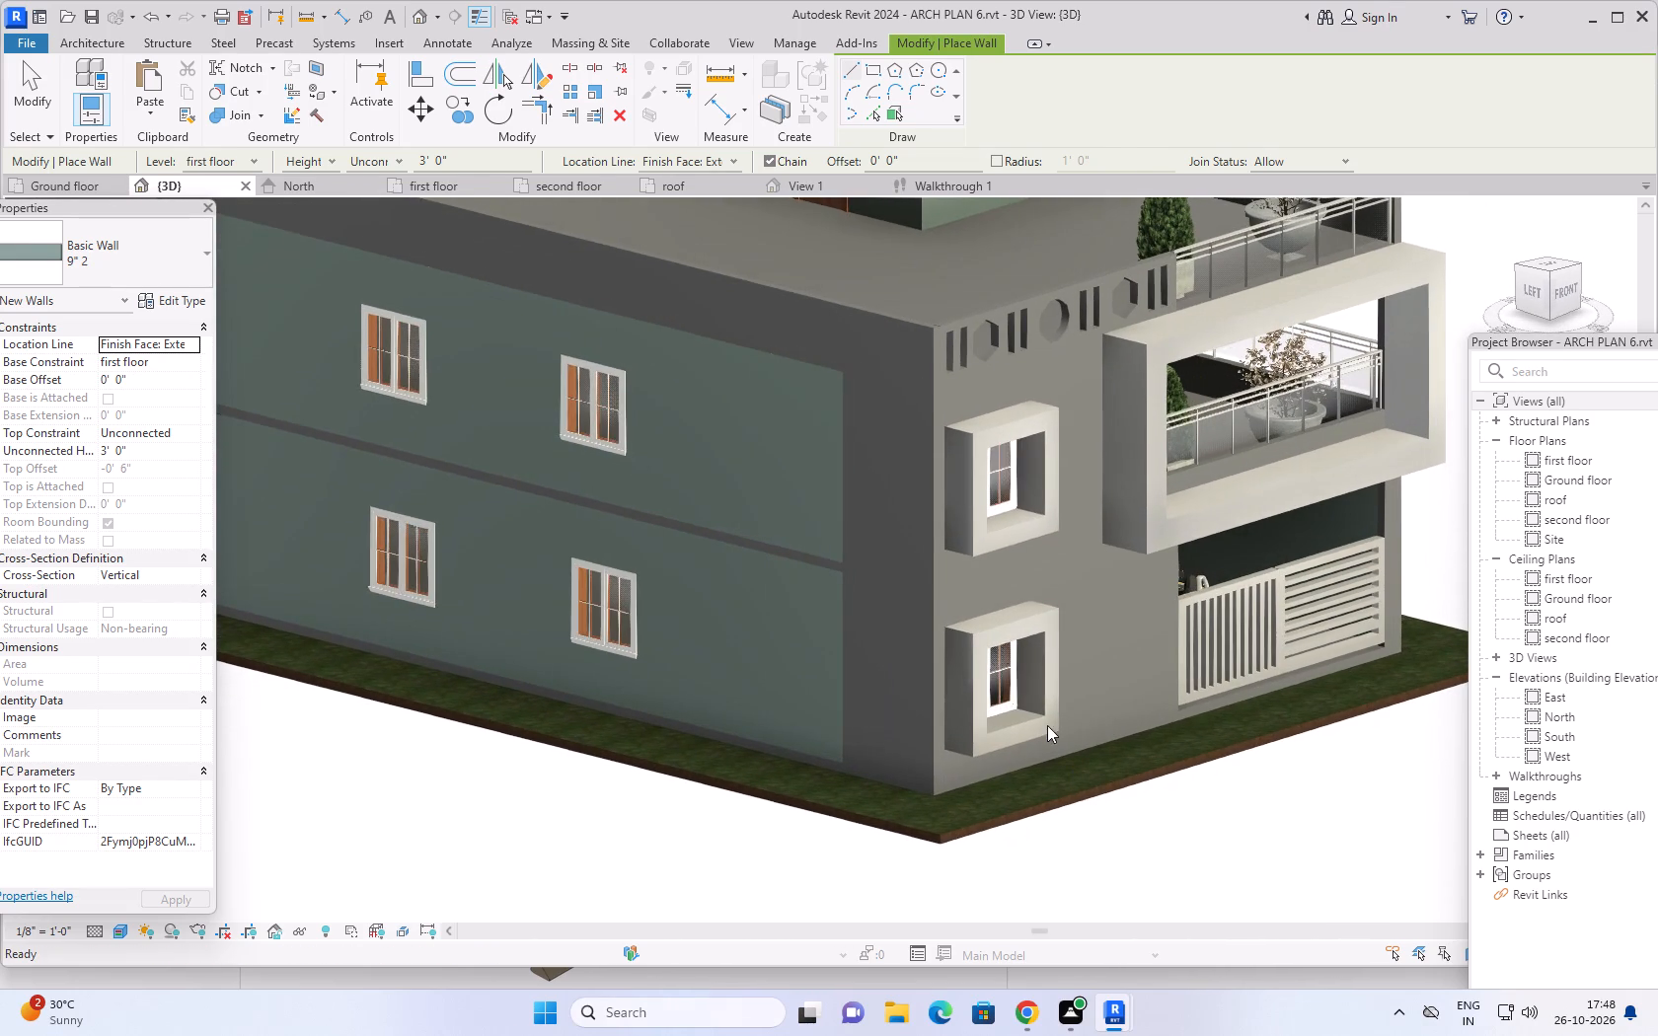
key("Escape")
Change the short ground-floor and first-floor side wall sections next to the front corner to the Basic Wall type 9" 2.
left_click(916, 457)
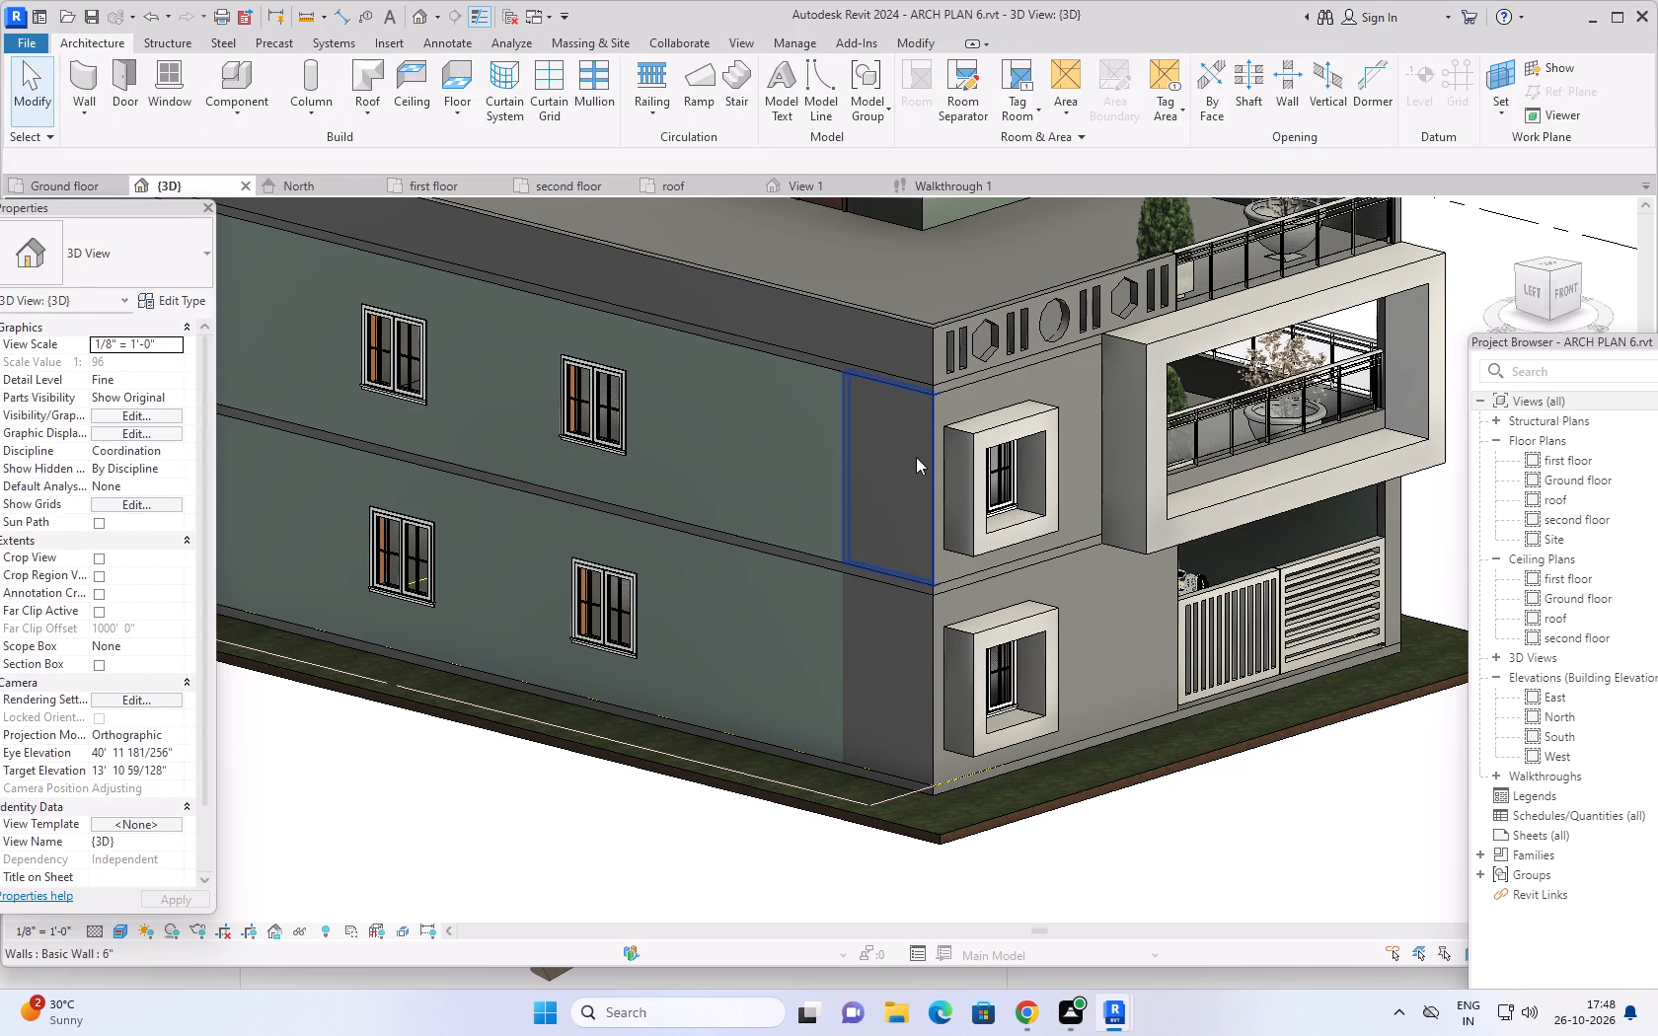
left_click(892, 658)
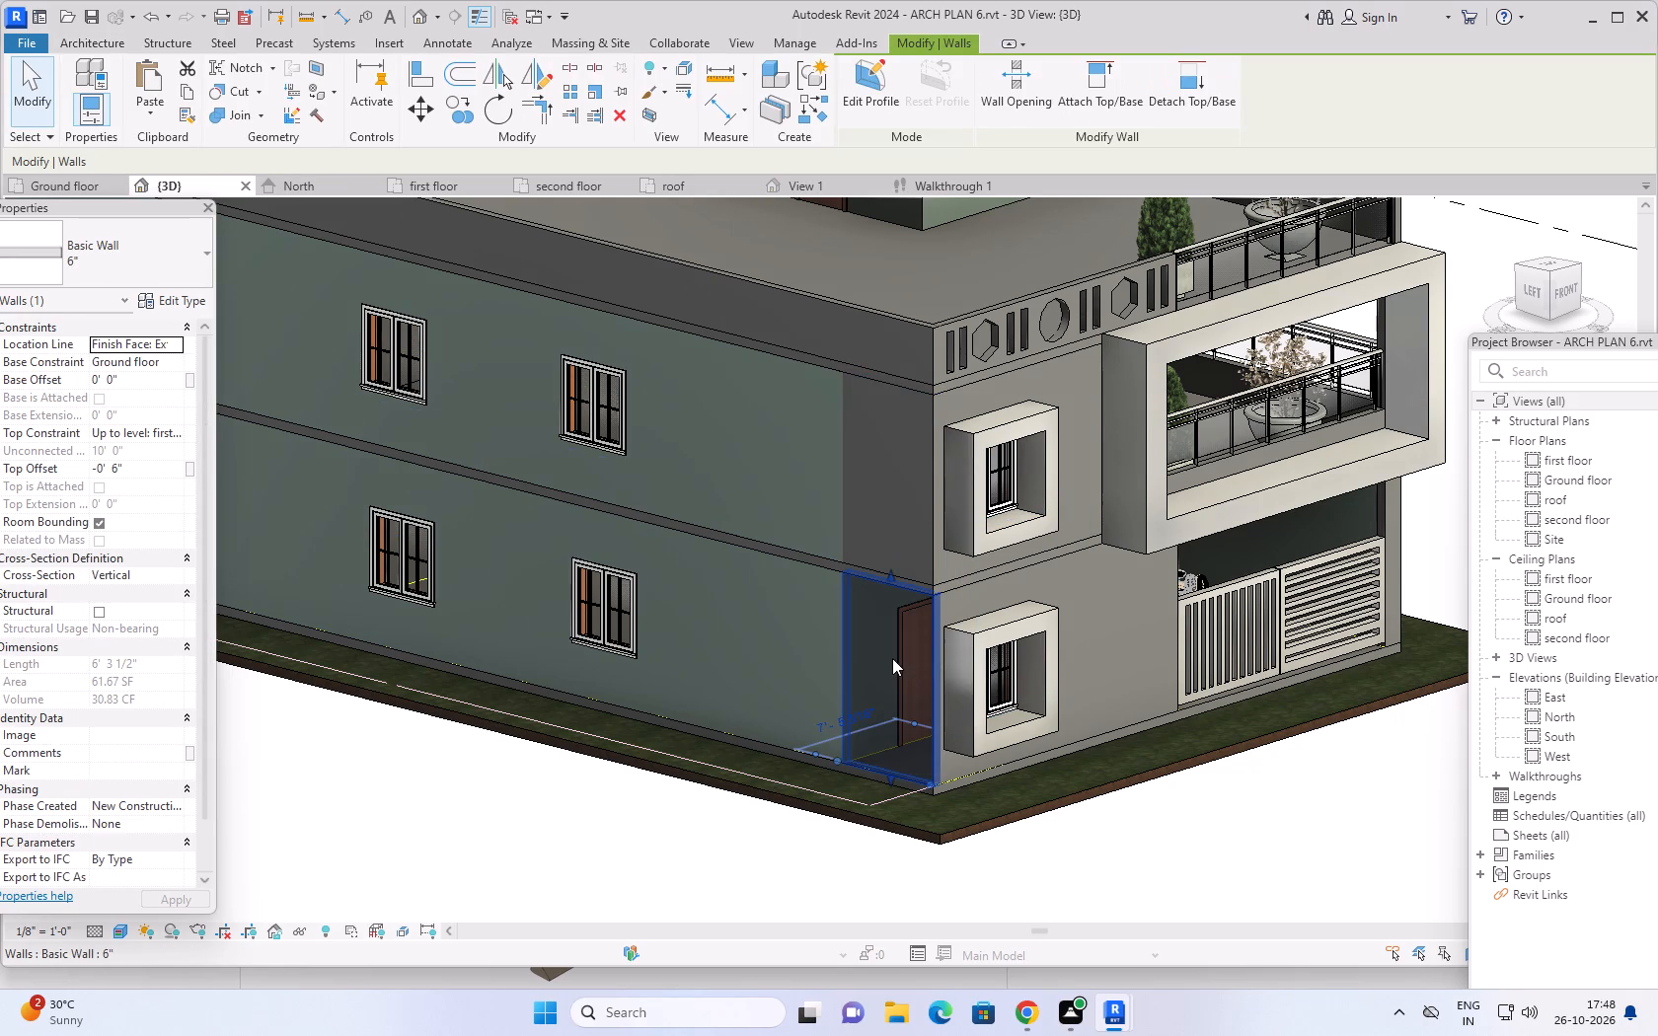
left_click(881, 523, "ctrl")
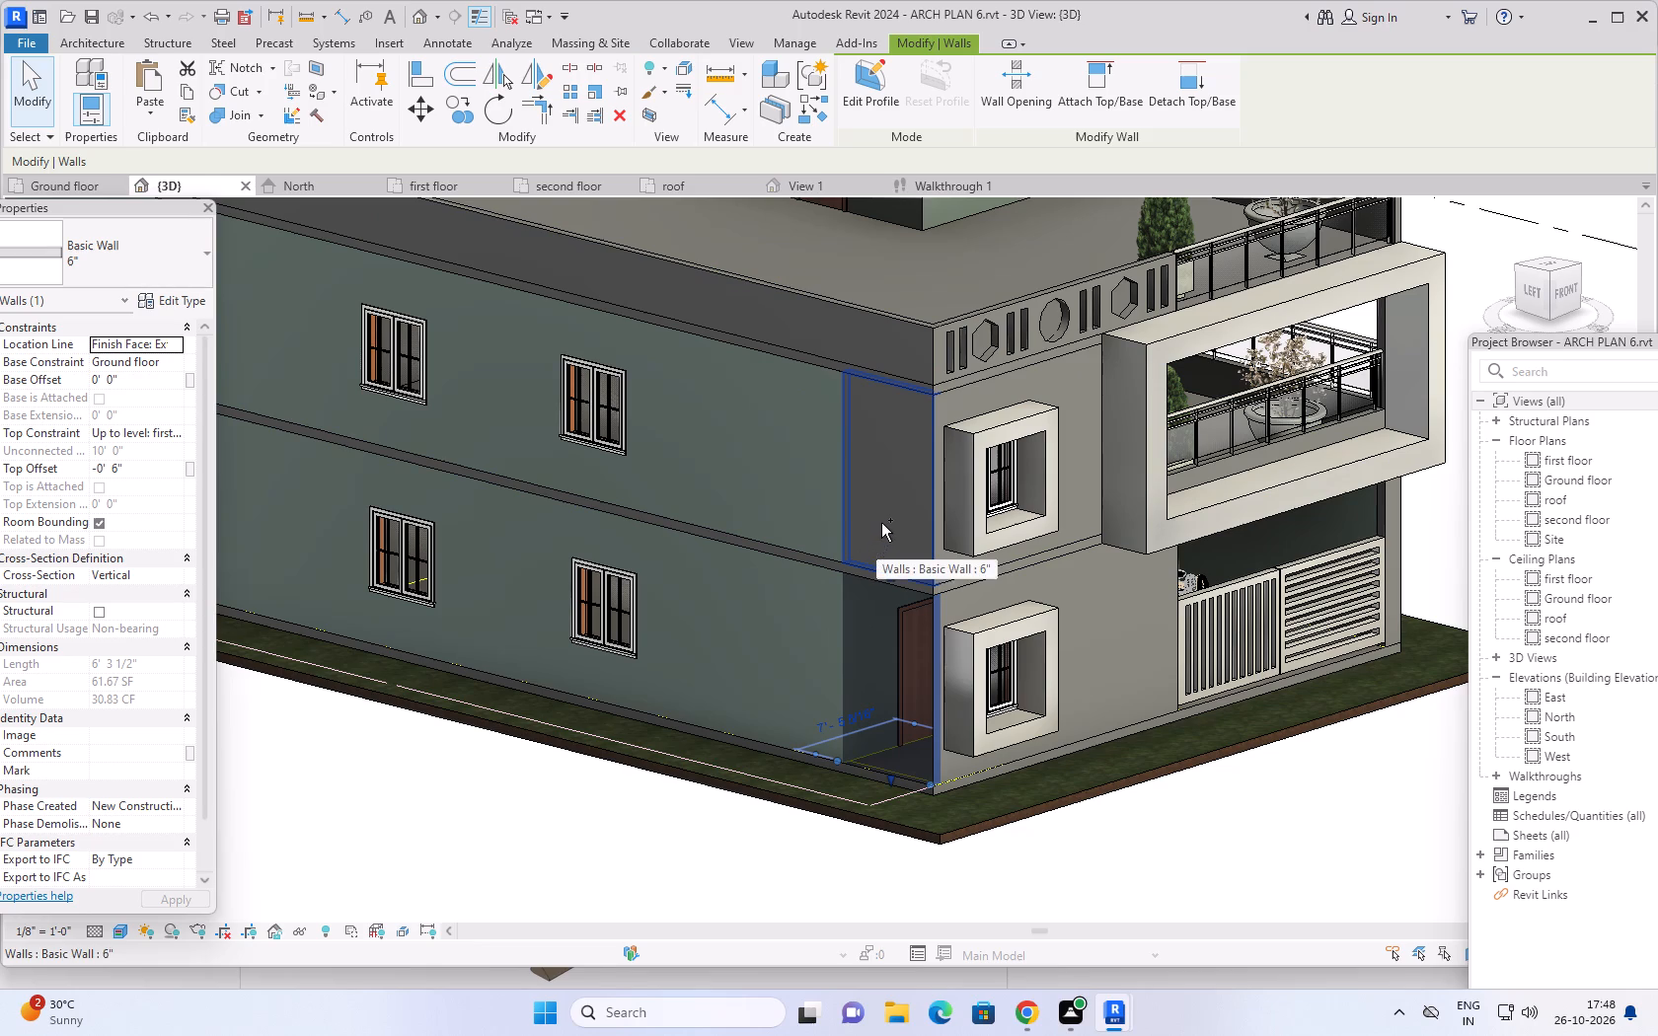
left_click(178, 262)
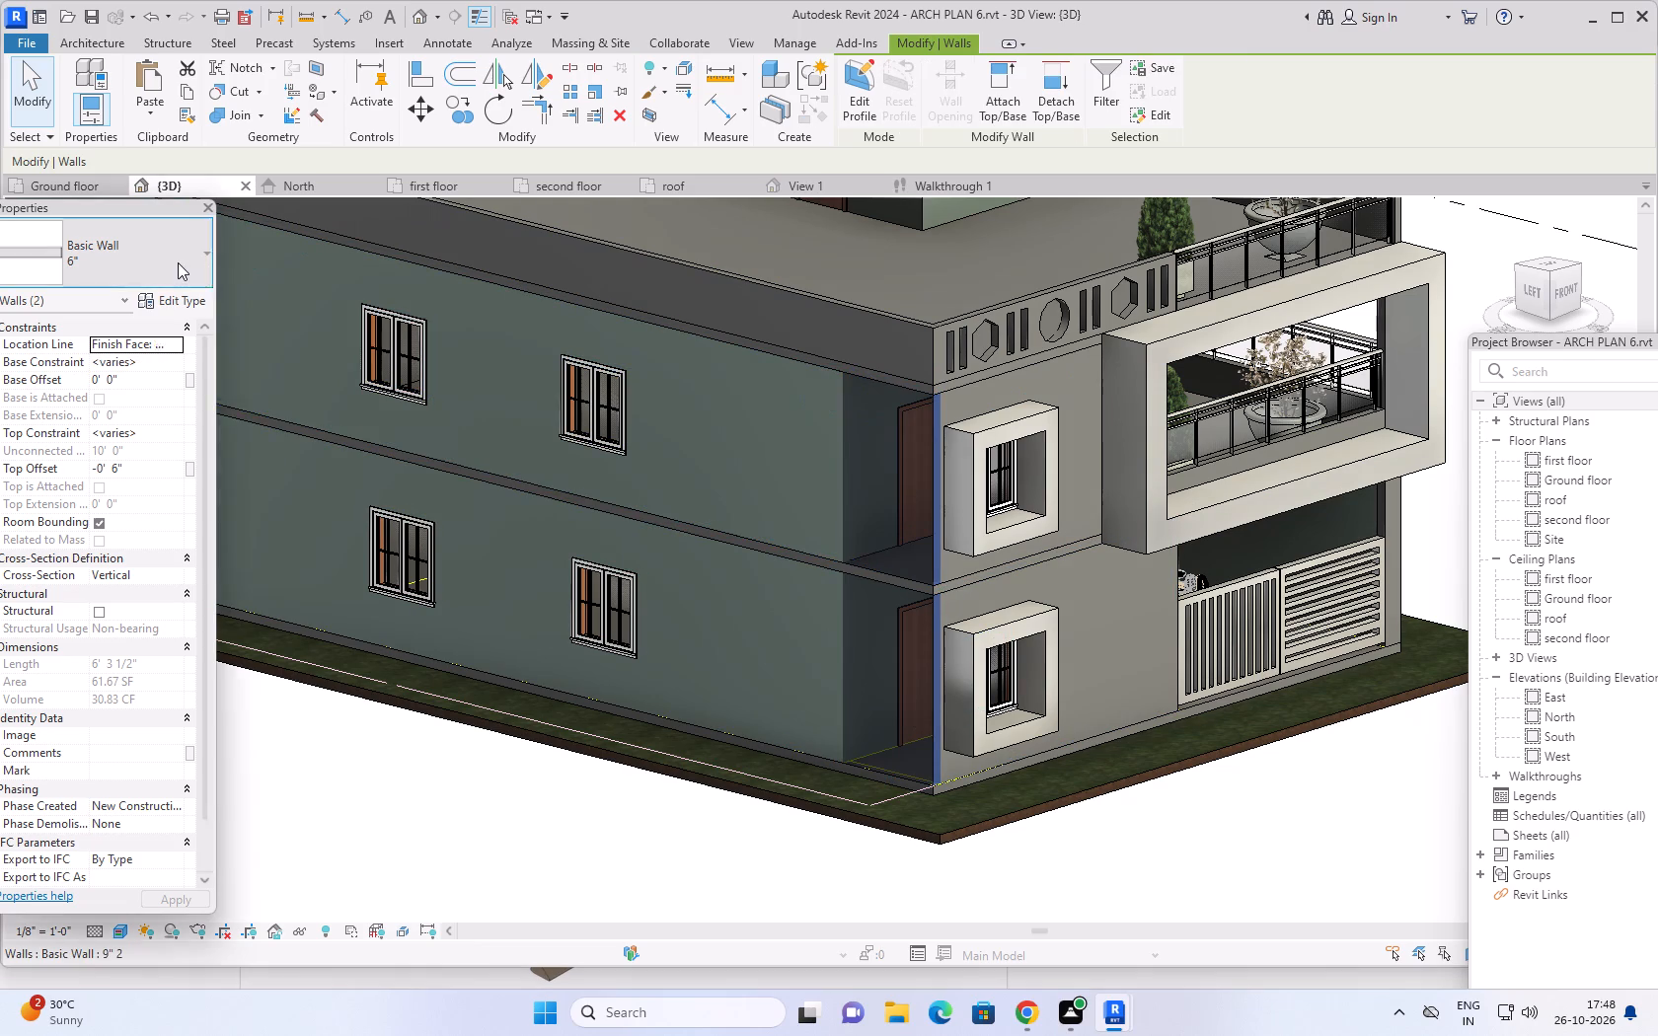
left_click(162, 404)
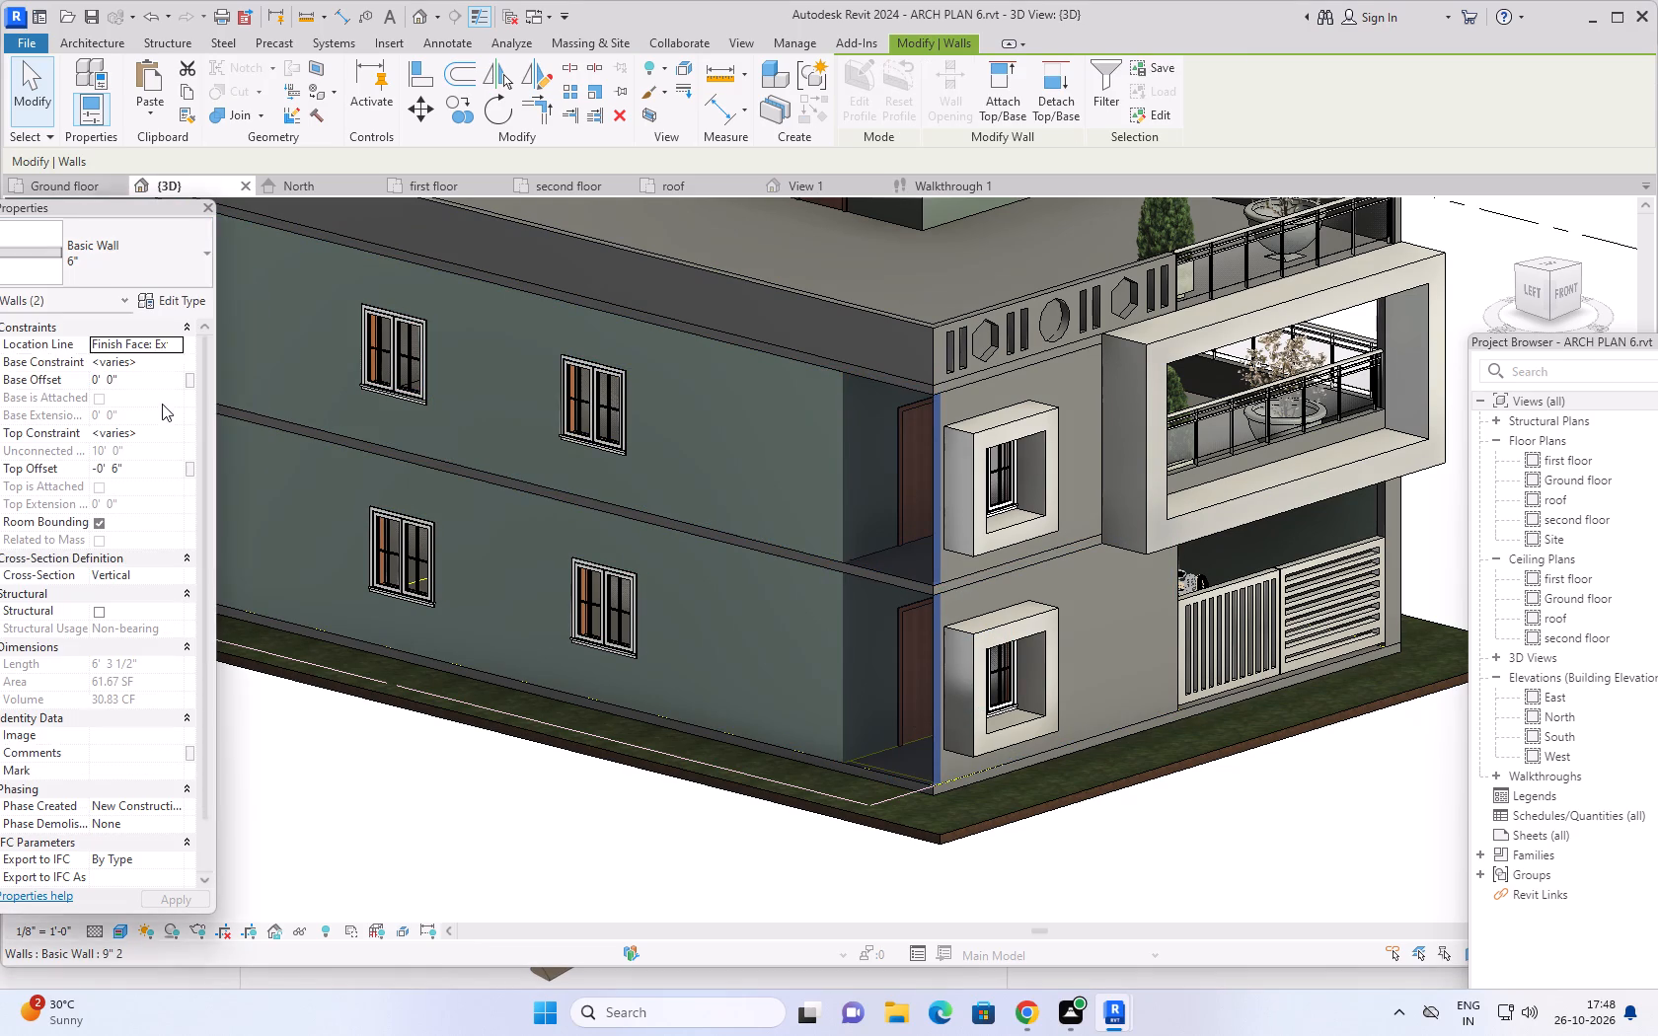
left_click(460, 780)
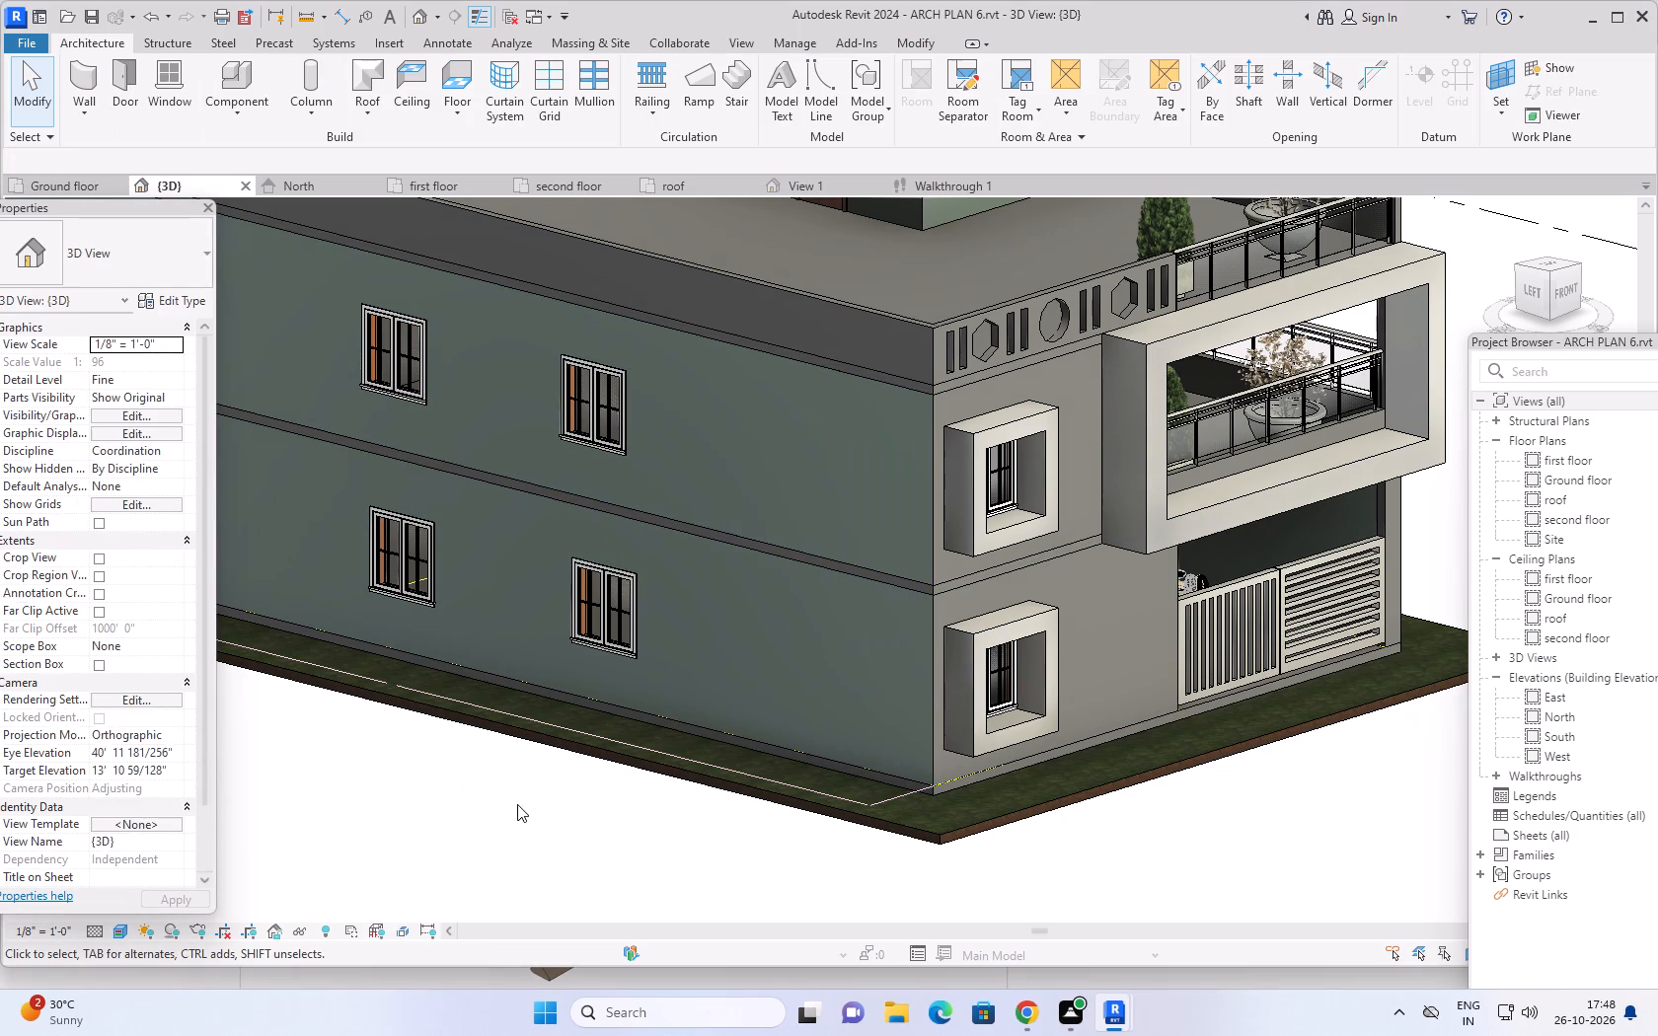
Examine the side and front exterior walls for surfaces lacking the green material, and check the ground-floor front wall's type.
scroll(624, 824, "down", 1)
scroll(707, 830, "down", 2)
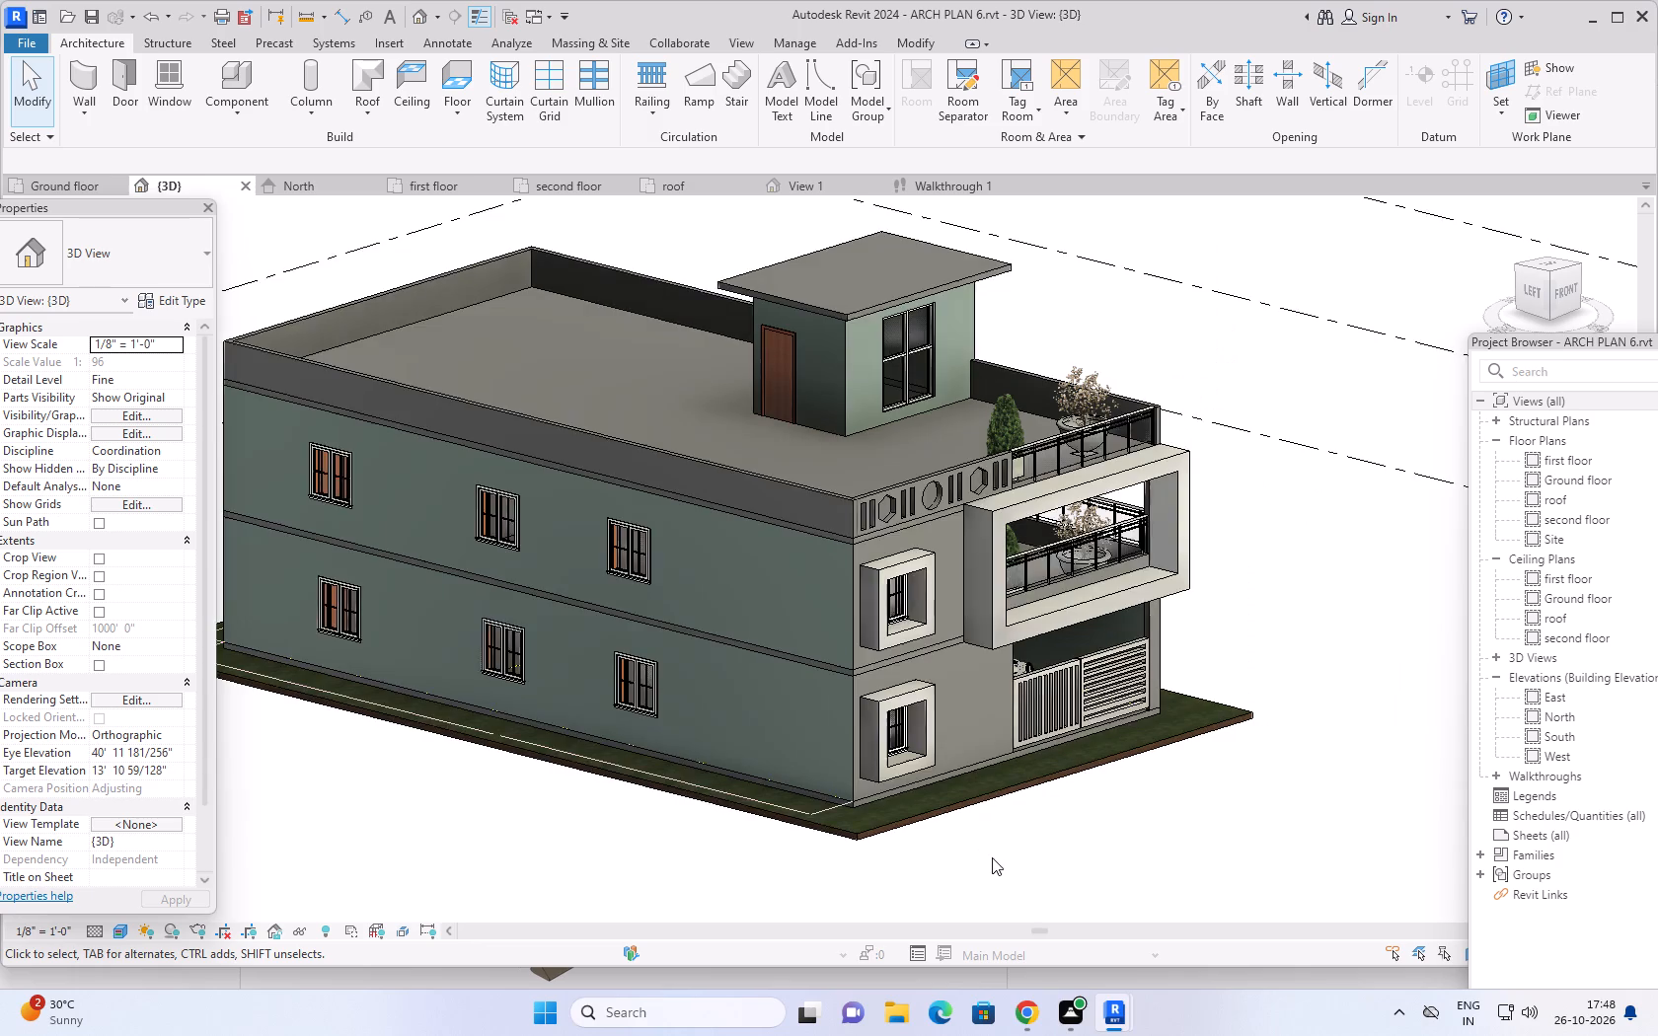
middle_click_drag(993, 857, 1009, 781)
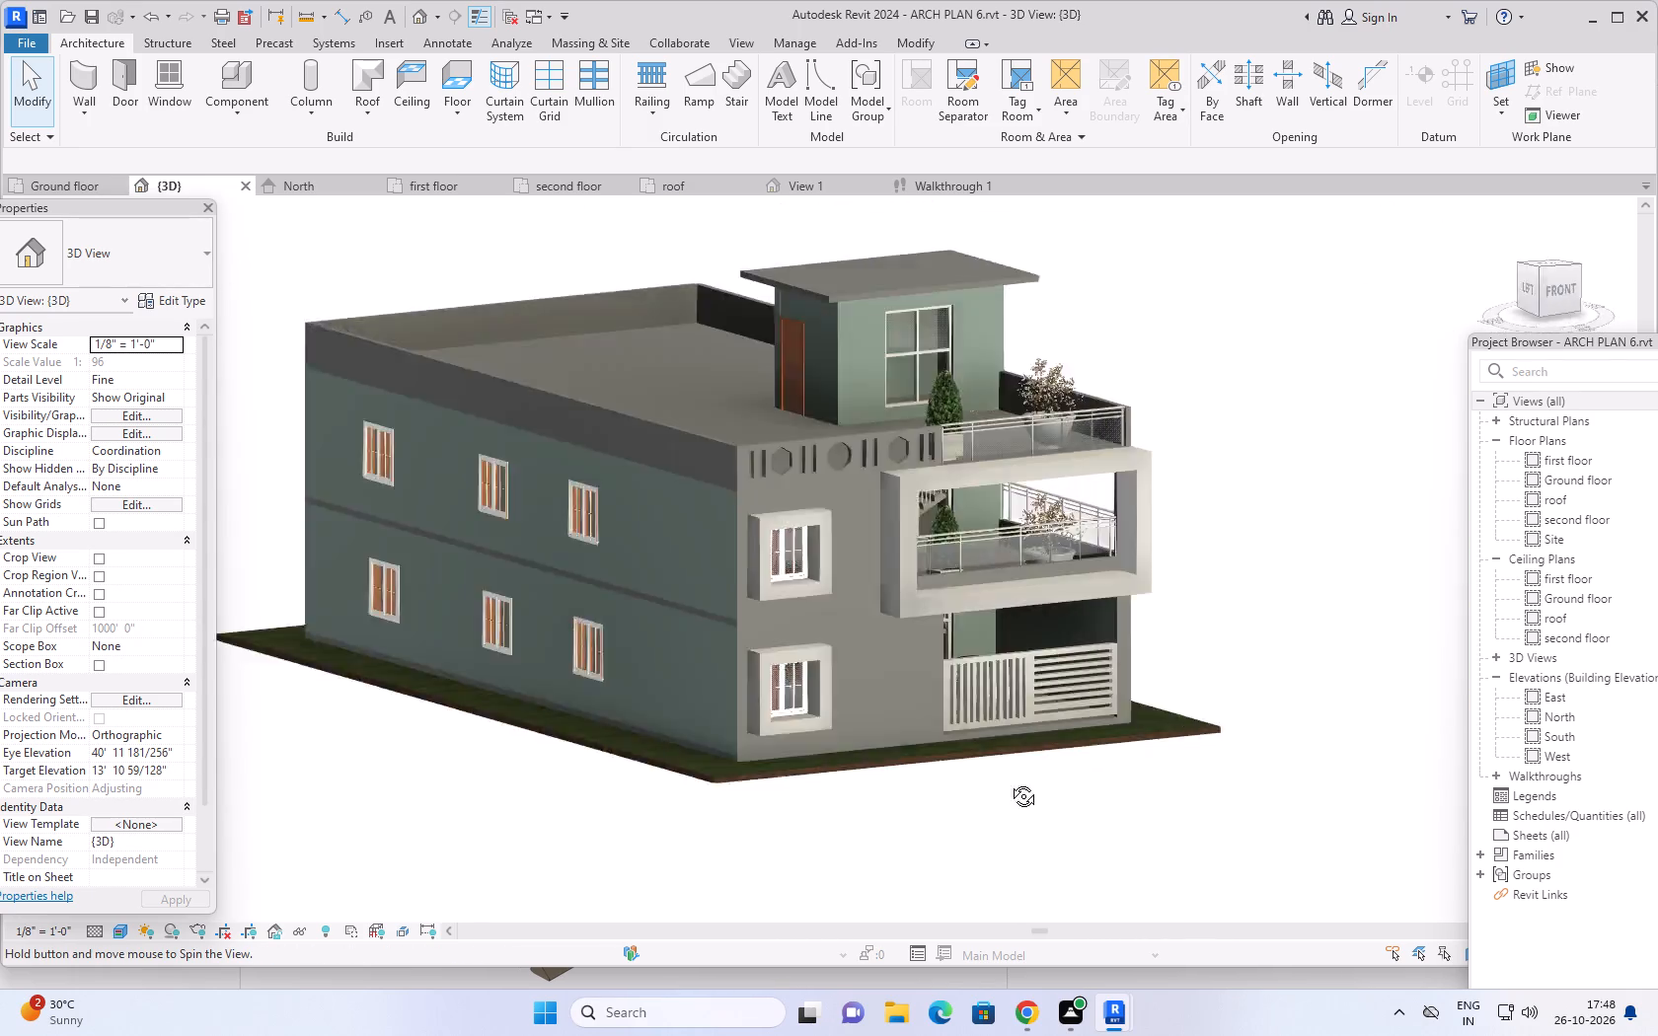
middle_click_drag(1009, 781, 1138, 753)
scroll(1139, 753, "down", 3)
middle_click_drag(791, 797, 1074, 799, "shift")
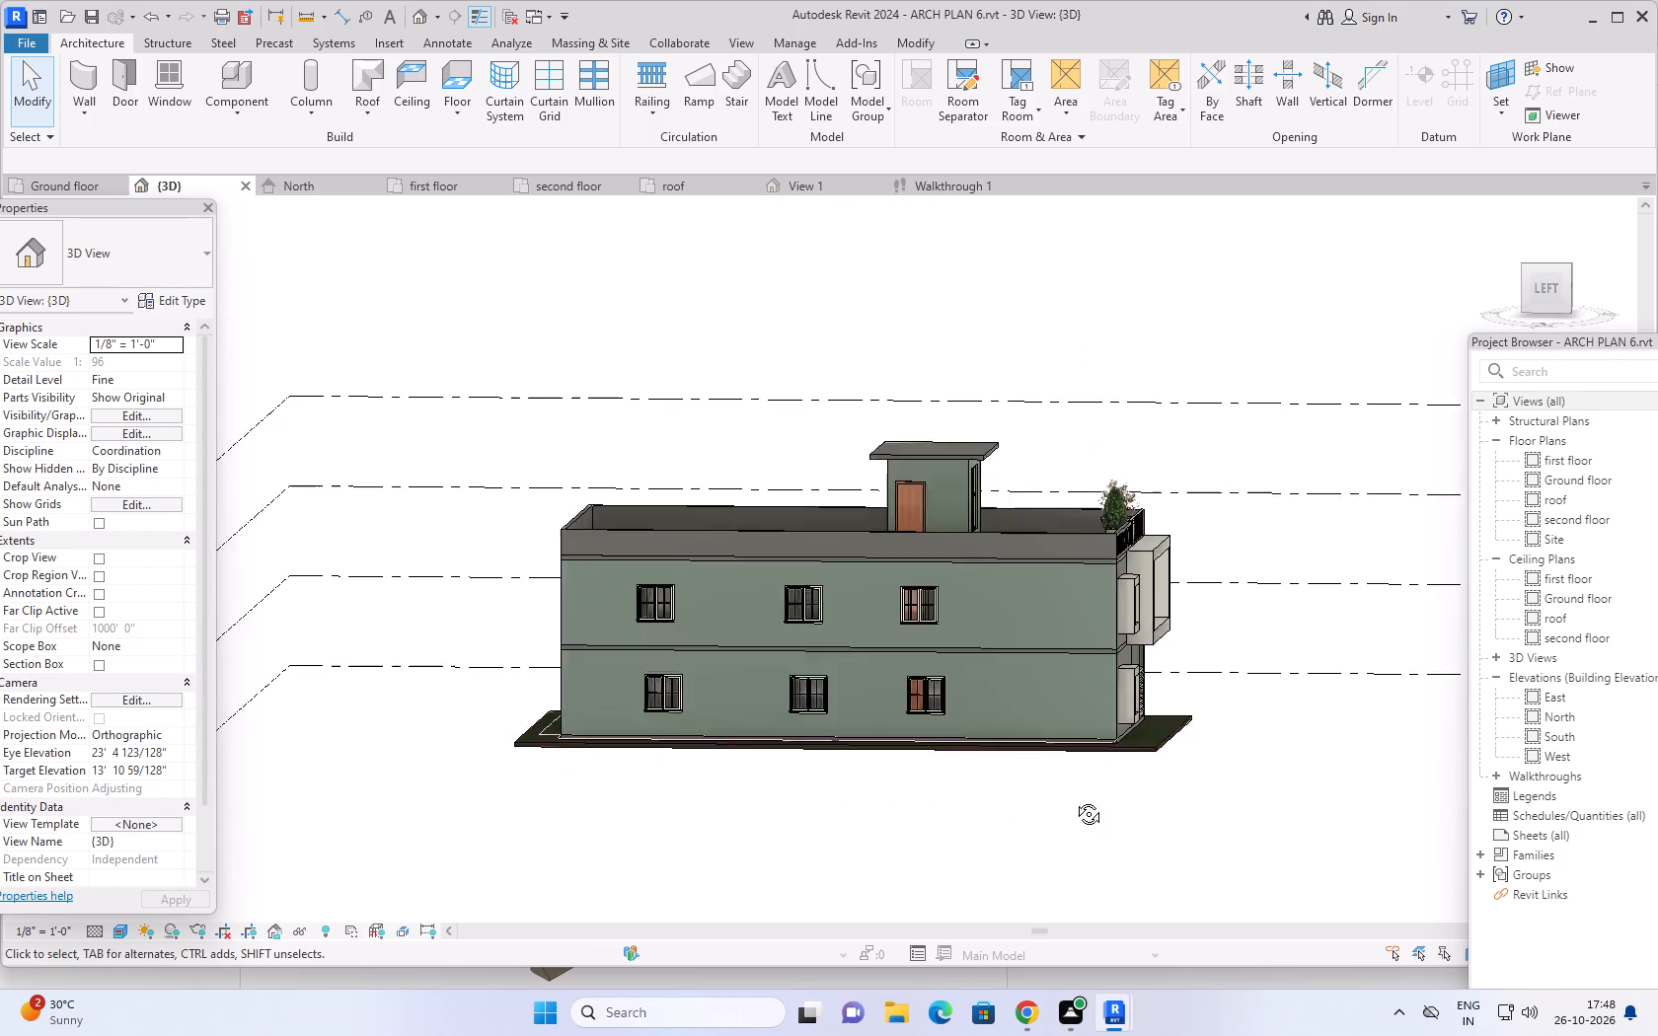
middle_click_drag(1074, 799, 512, 808, "shift")
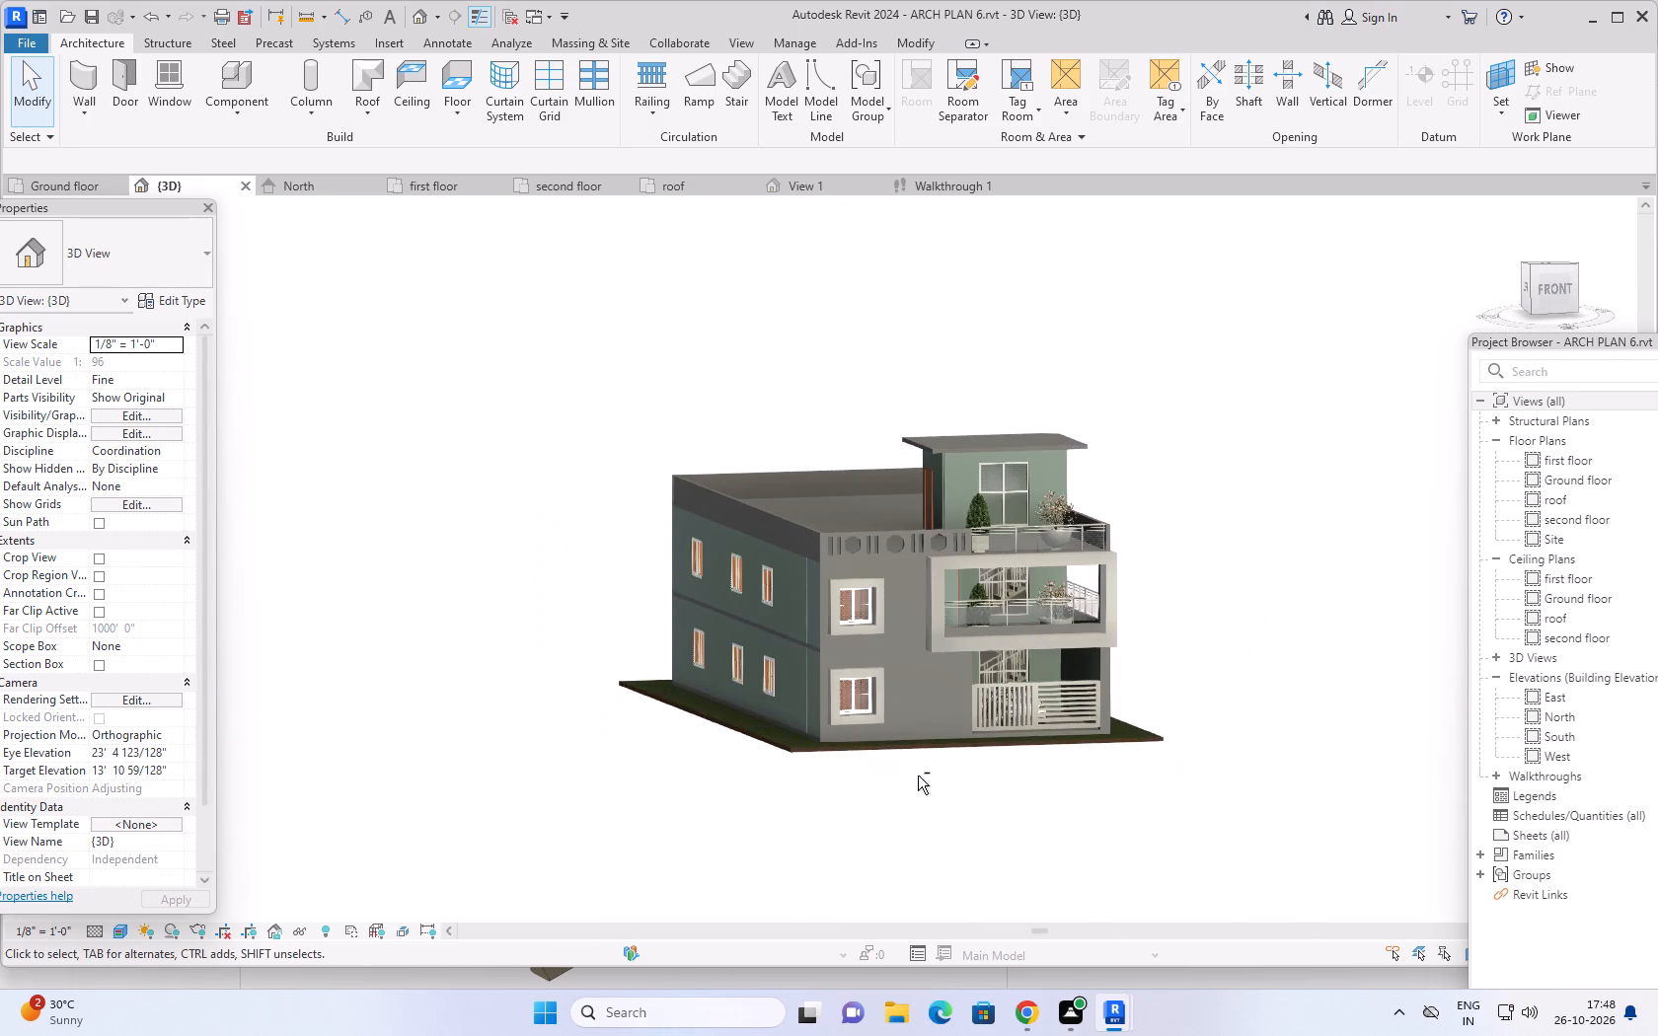
scroll(924, 775, "up", 3)
middle_click_drag(1092, 782, 1129, 789)
scroll(1092, 782, "up", 1)
middle_click_drag(1164, 790, 1069, 857)
middle_click_drag(1073, 857, 1092, 851, "shift")
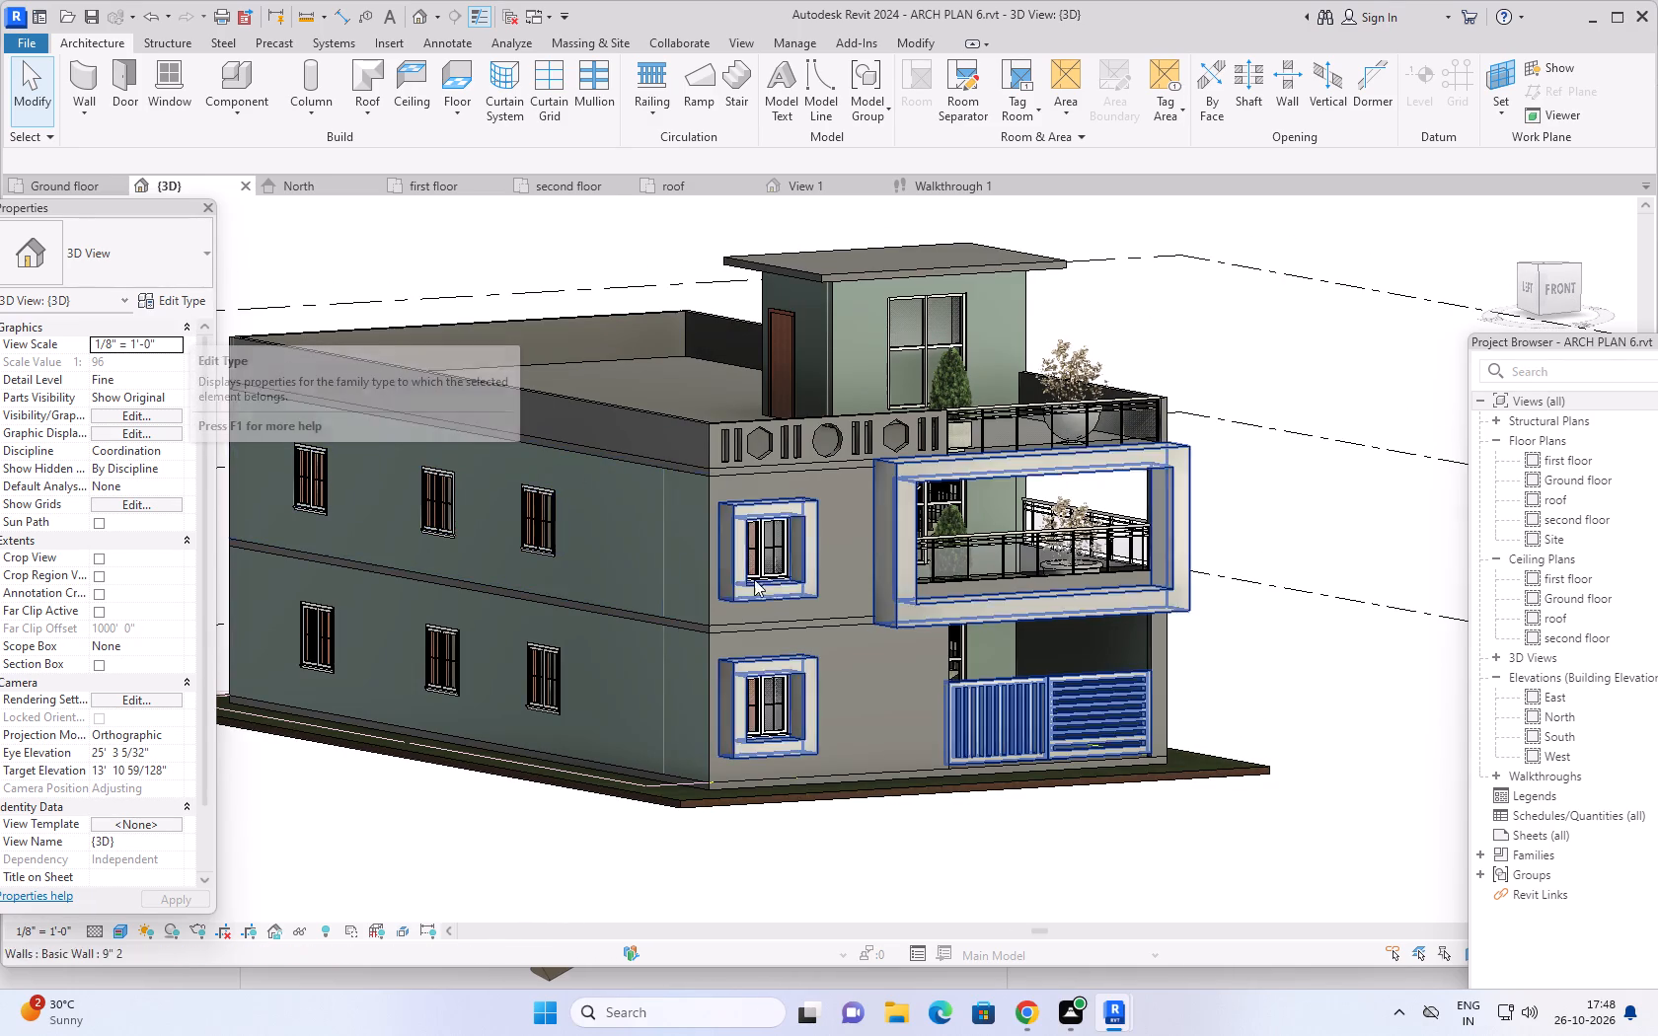
left_click(901, 679)
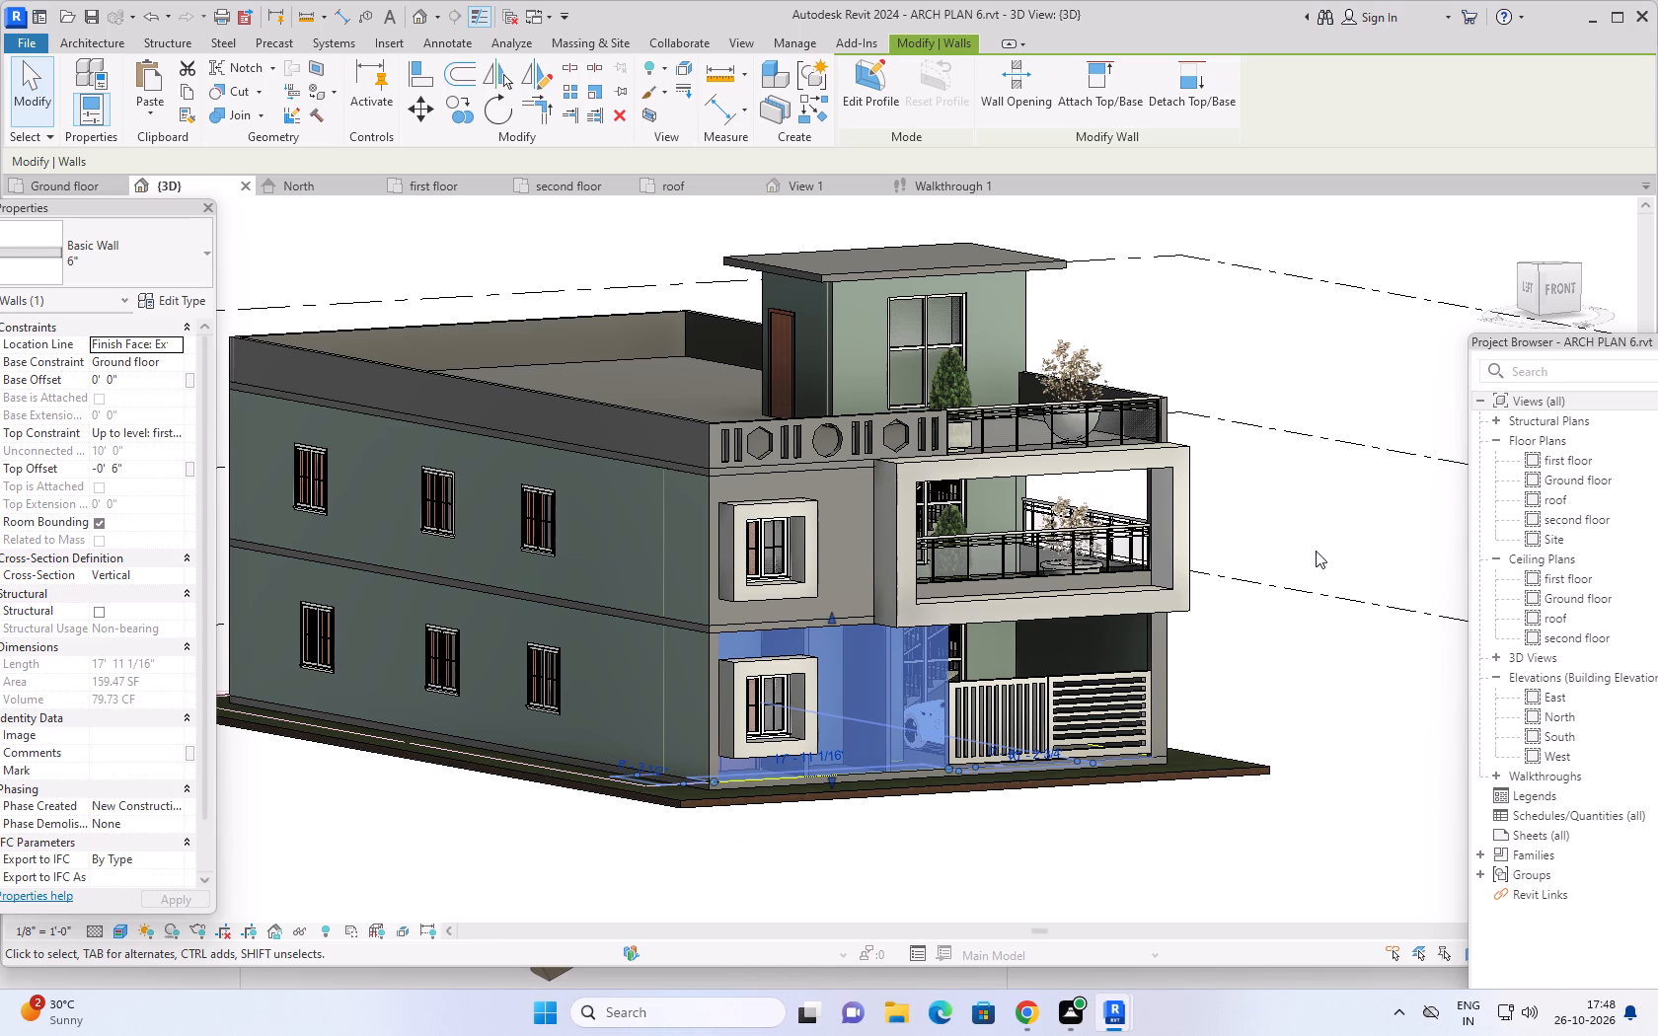
key("Escape")
key("Escape")
middle_click_drag(1322, 515, 1311, 525)
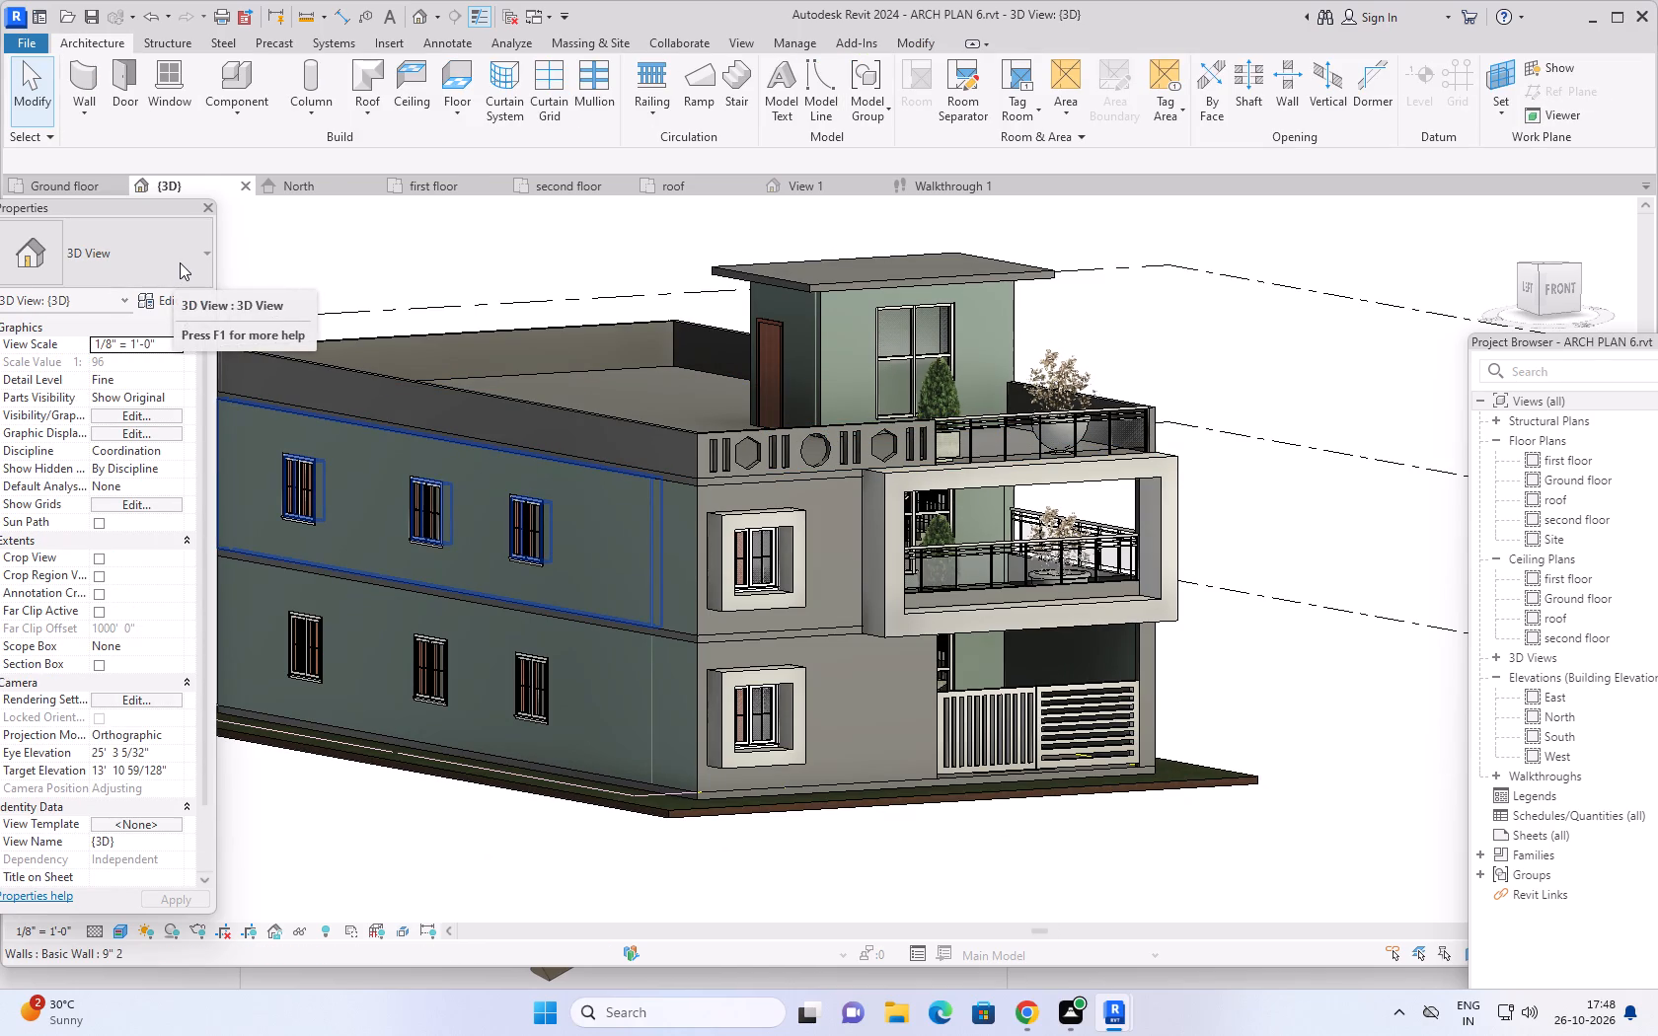
Paint the ground-floor and first-floor front wall faces around the framed windows with the material "wall".
left_click(914, 42)
left_click(321, 90)
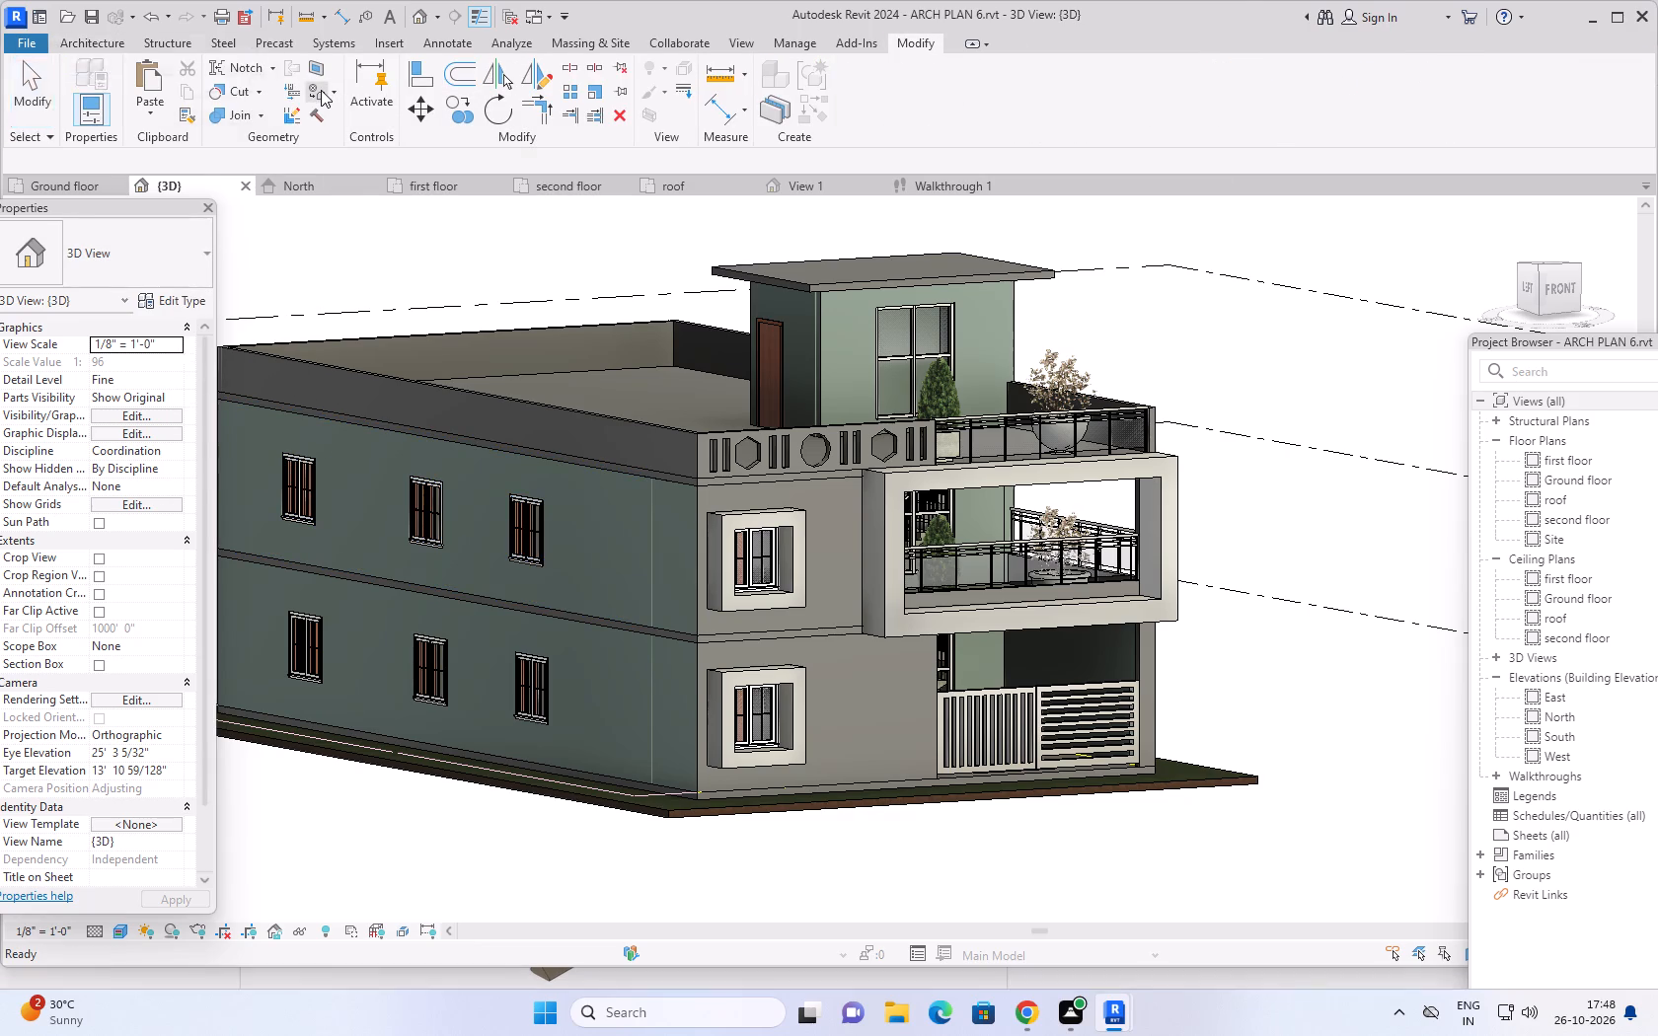
left_click(65, 285)
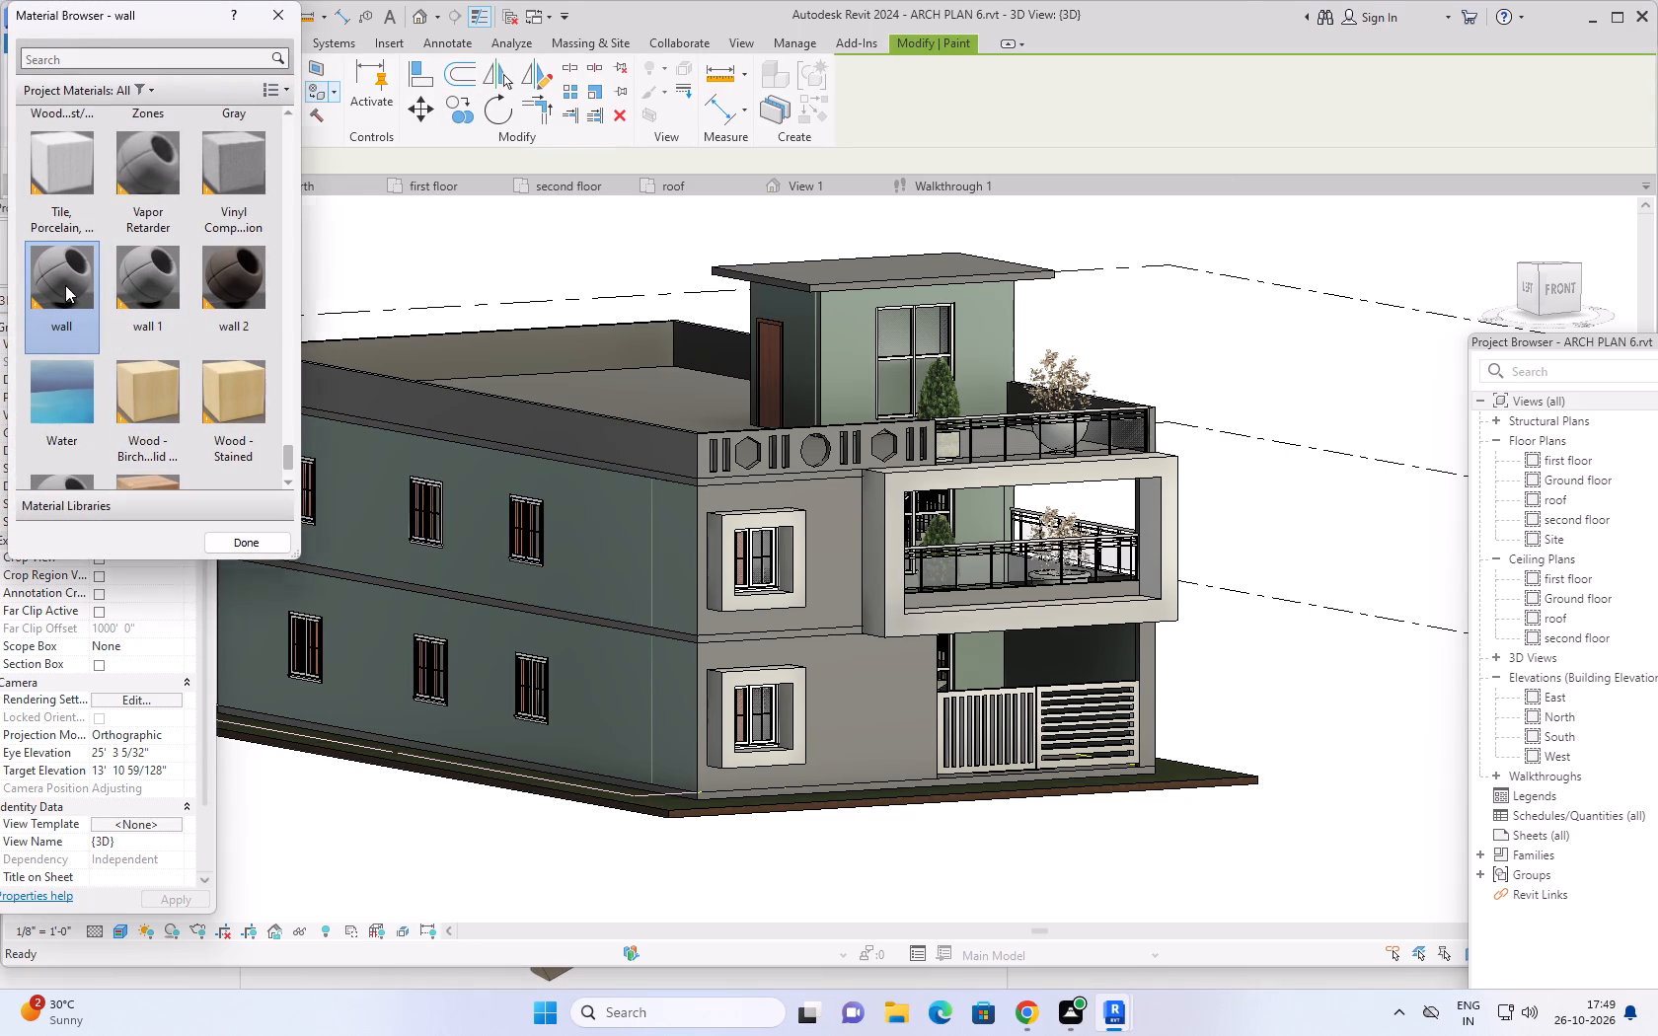
left_click(828, 699)
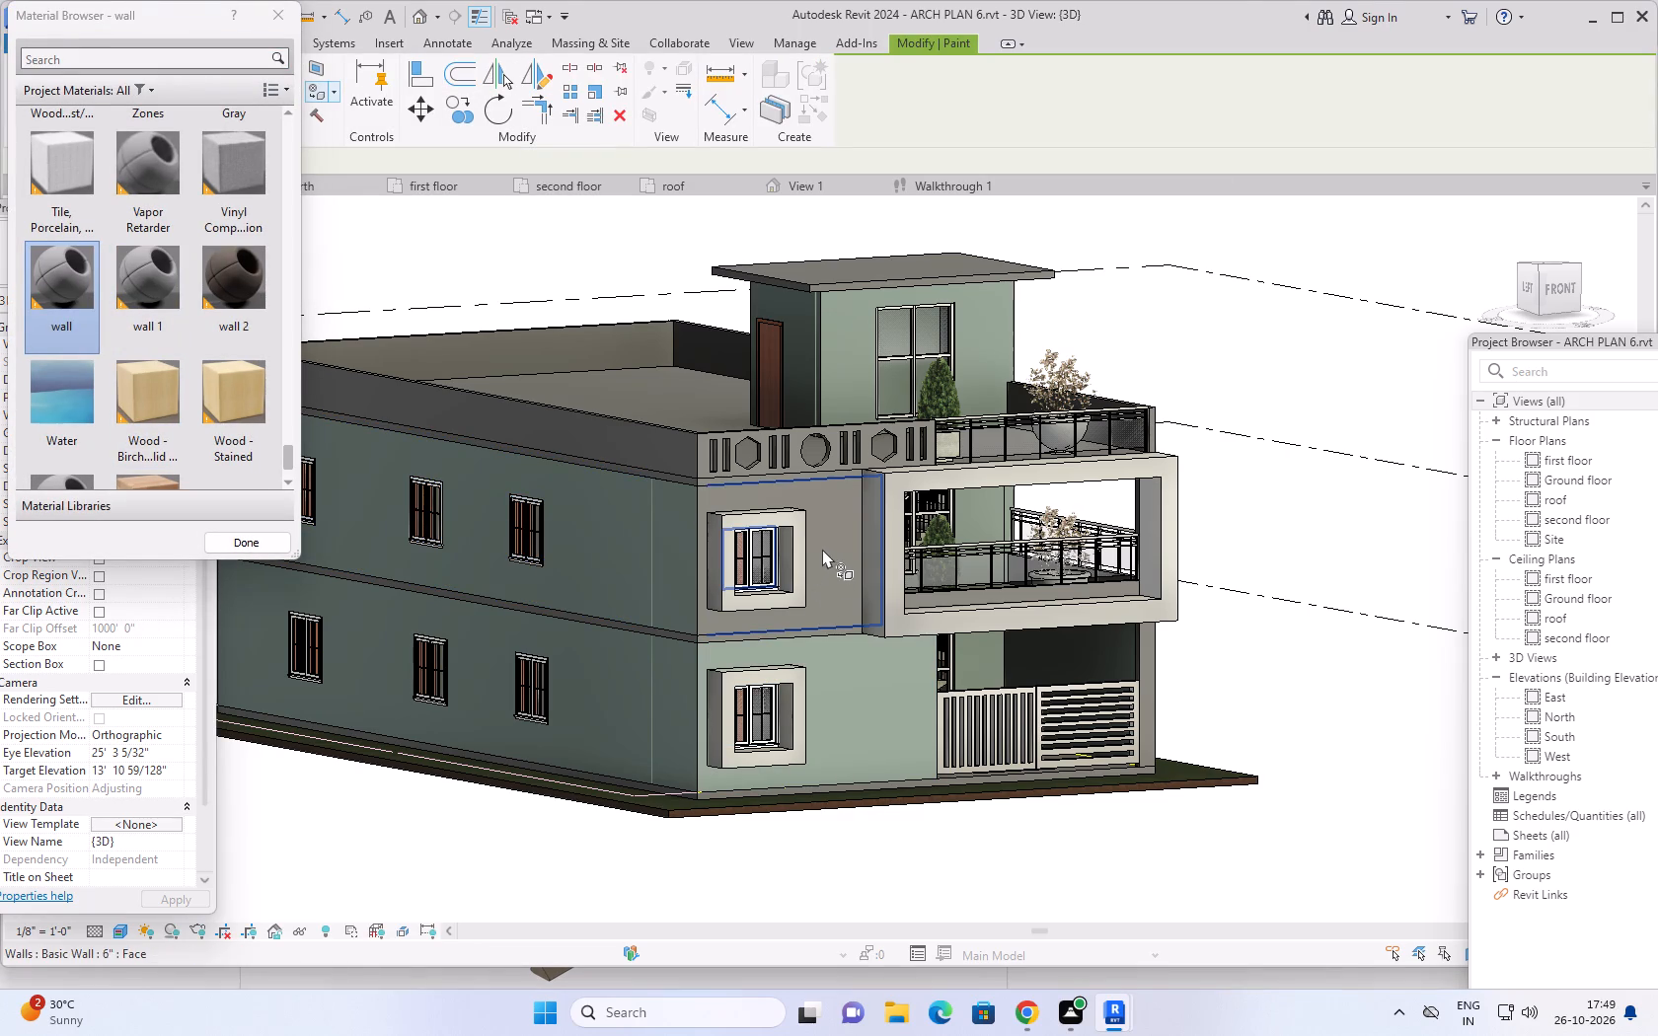
left_click(822, 549)
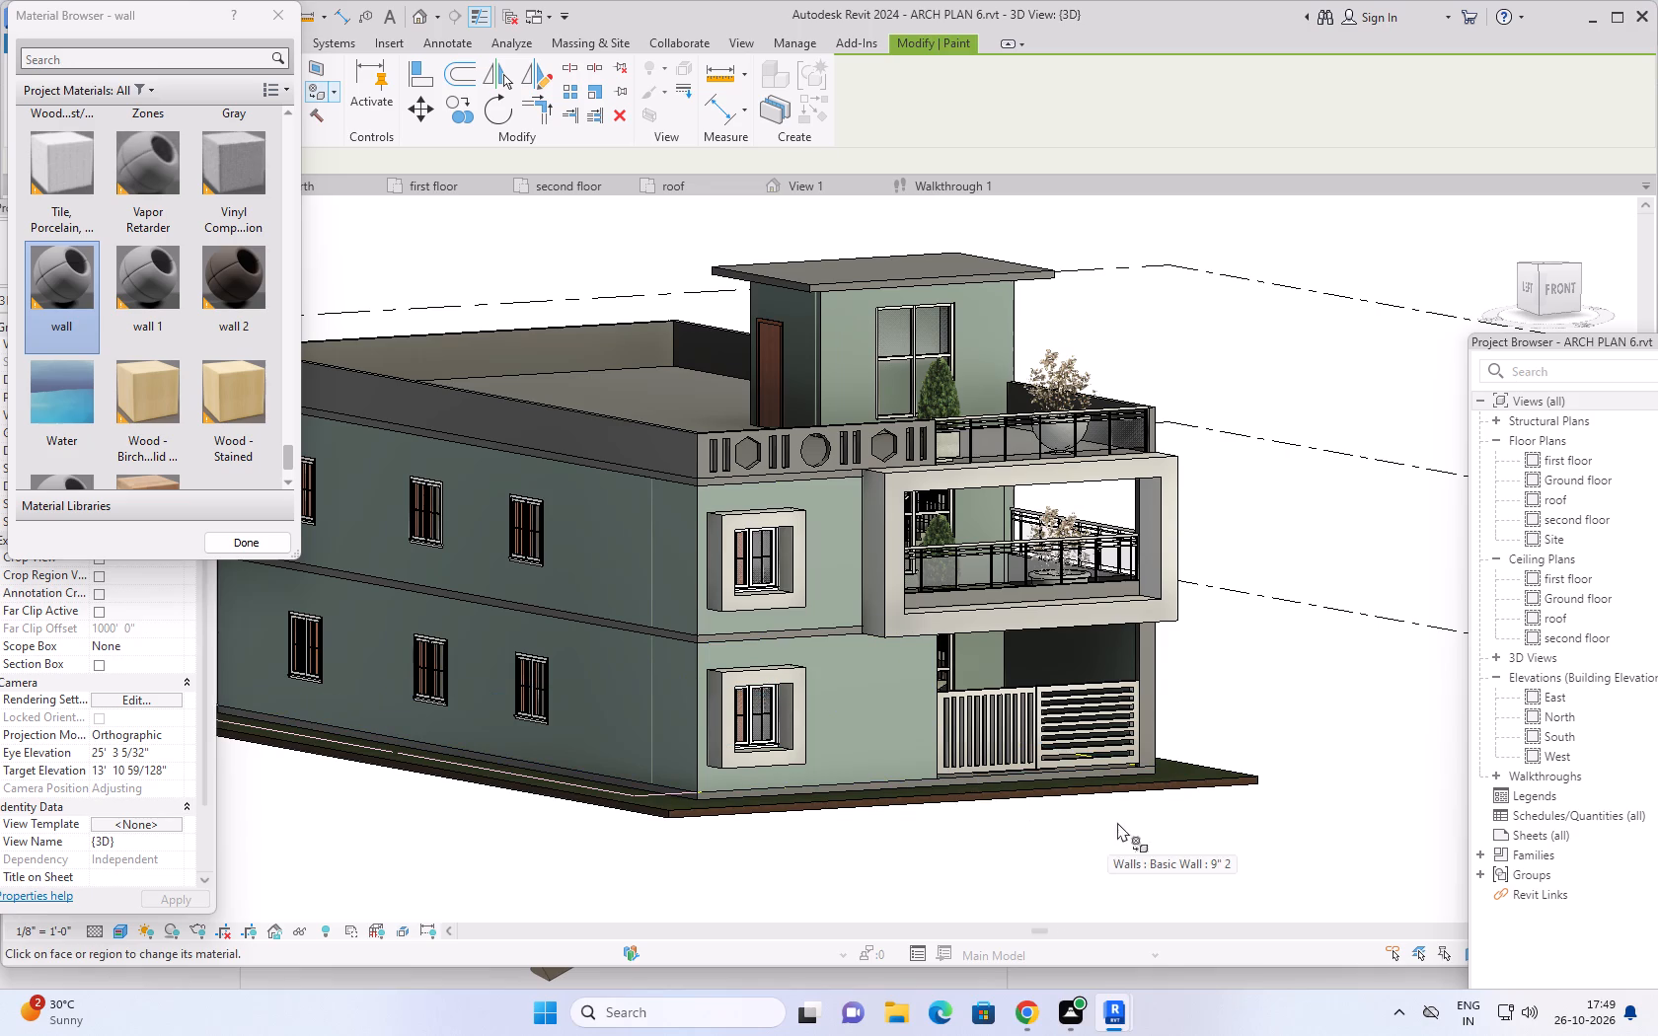
Paint the wall faces seen through the balcony frame and just above the front gate with the material "wall".
middle_click_drag(1111, 819, 781, 877)
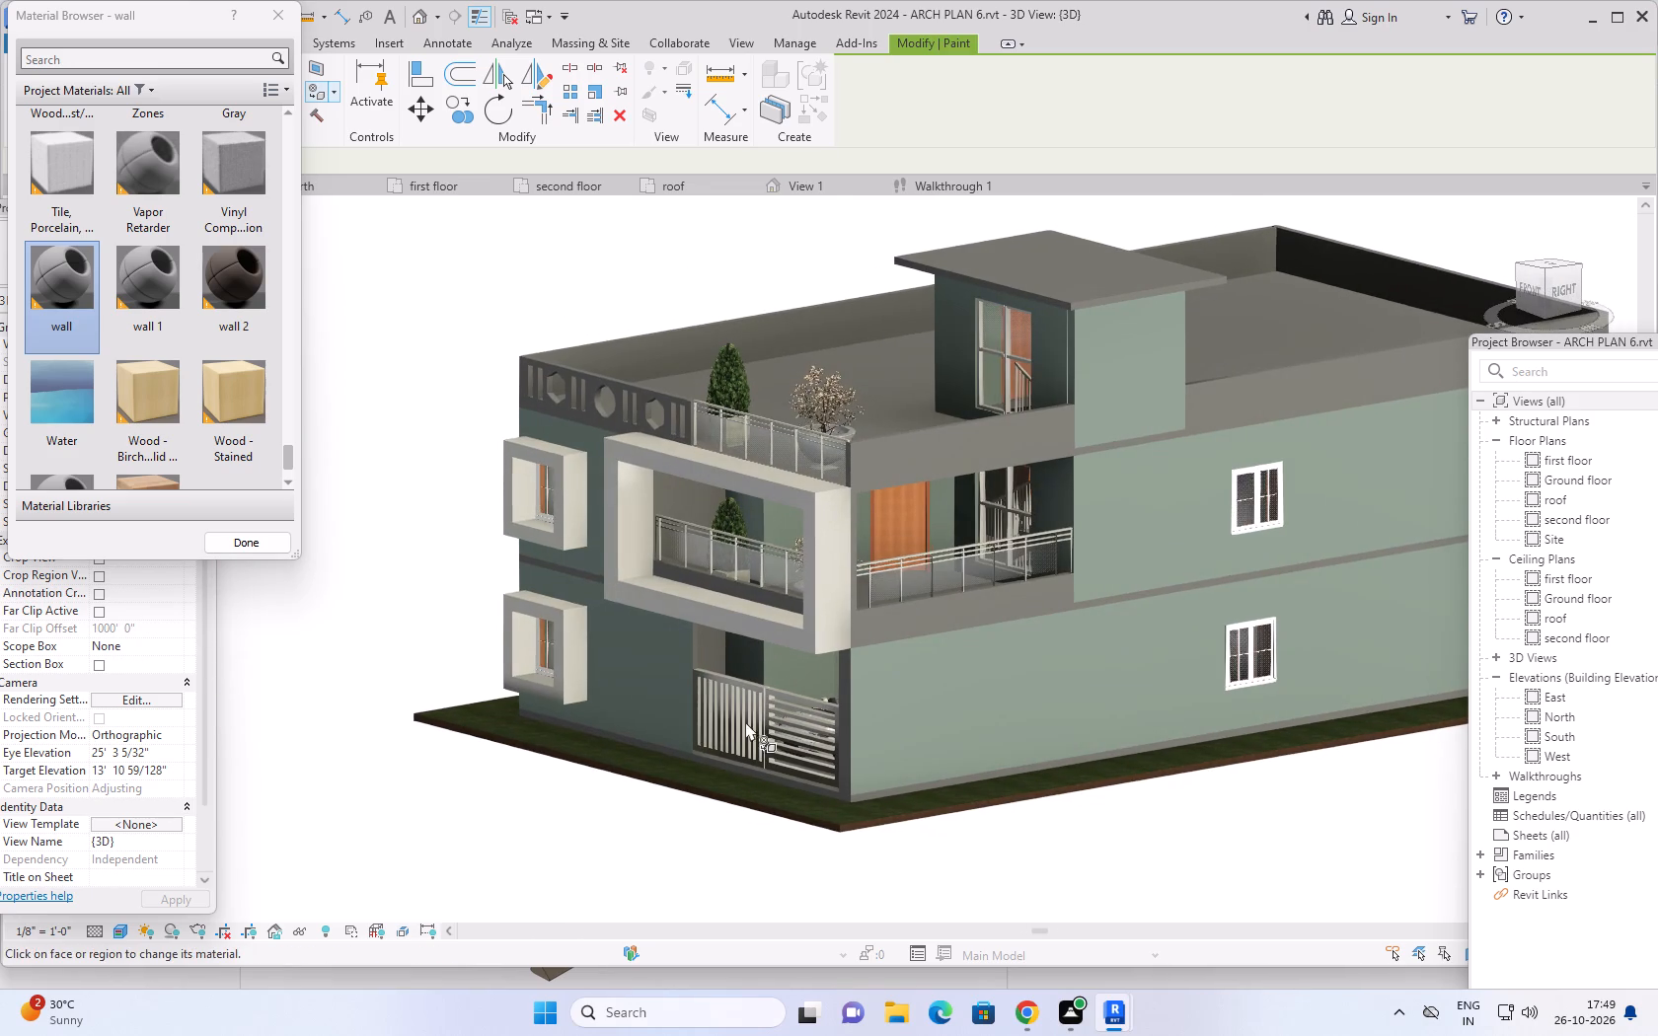
left_click(677, 492)
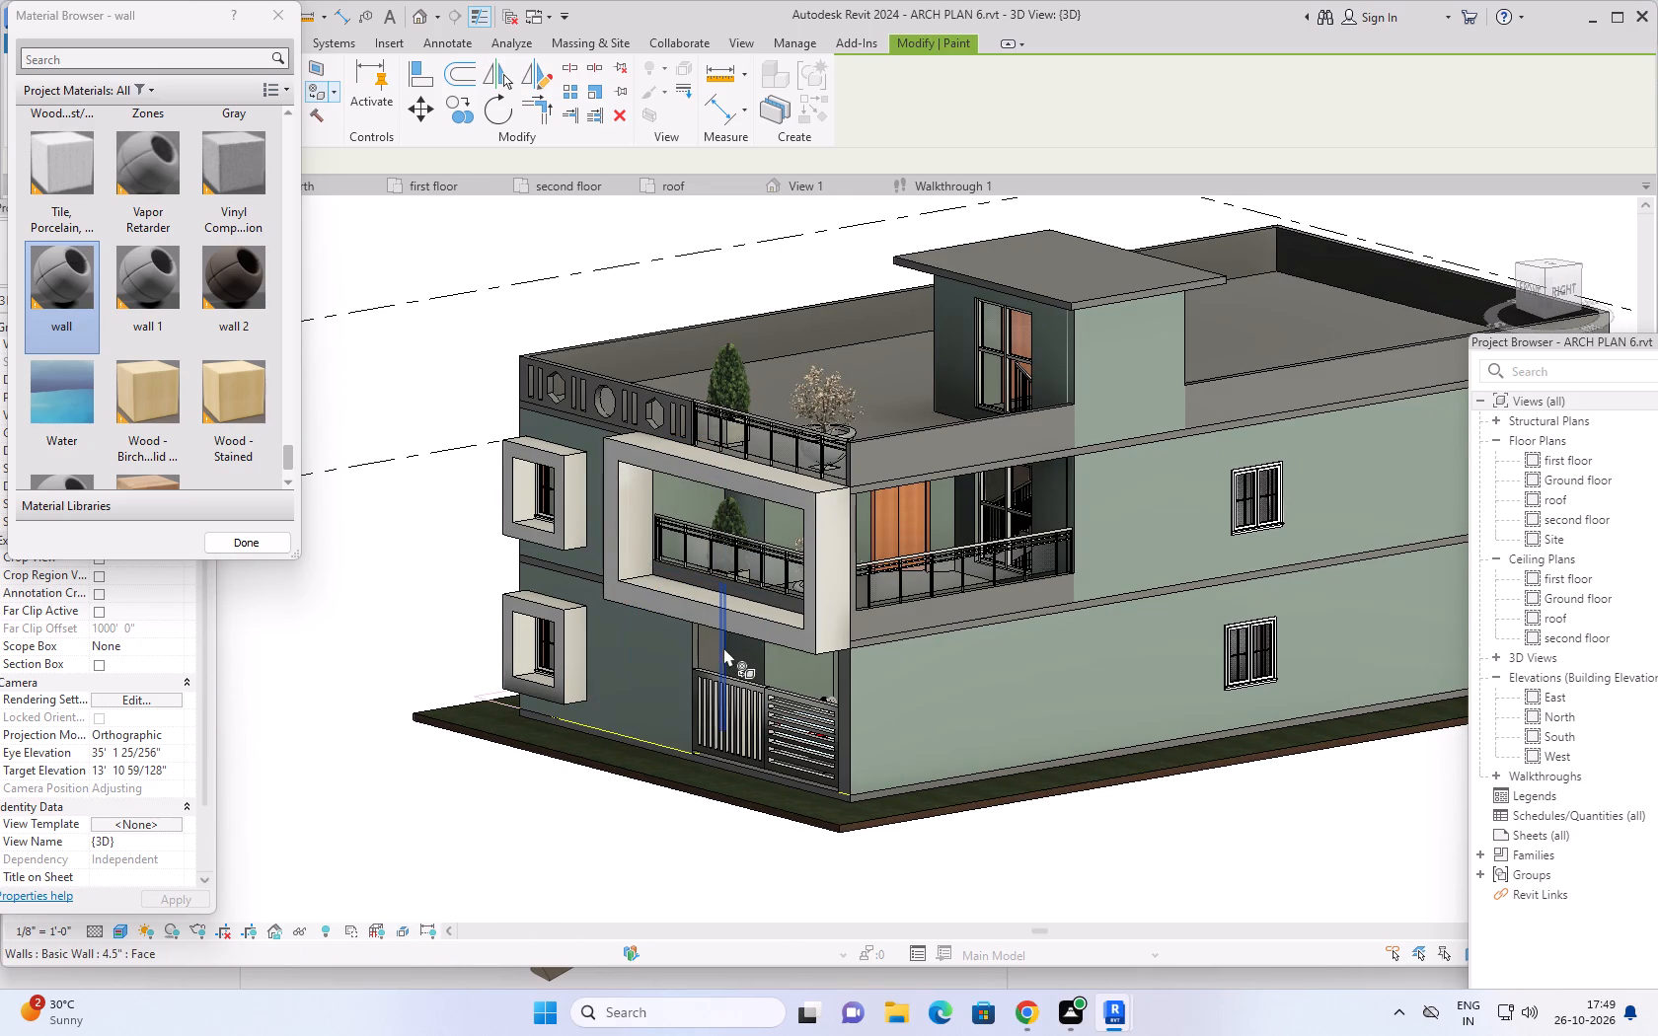
left_click(711, 650)
Paint the inner face of the parking side wall behind the gate with the material "wall" and finish painting.
middle_click_drag(688, 831, 693, 830)
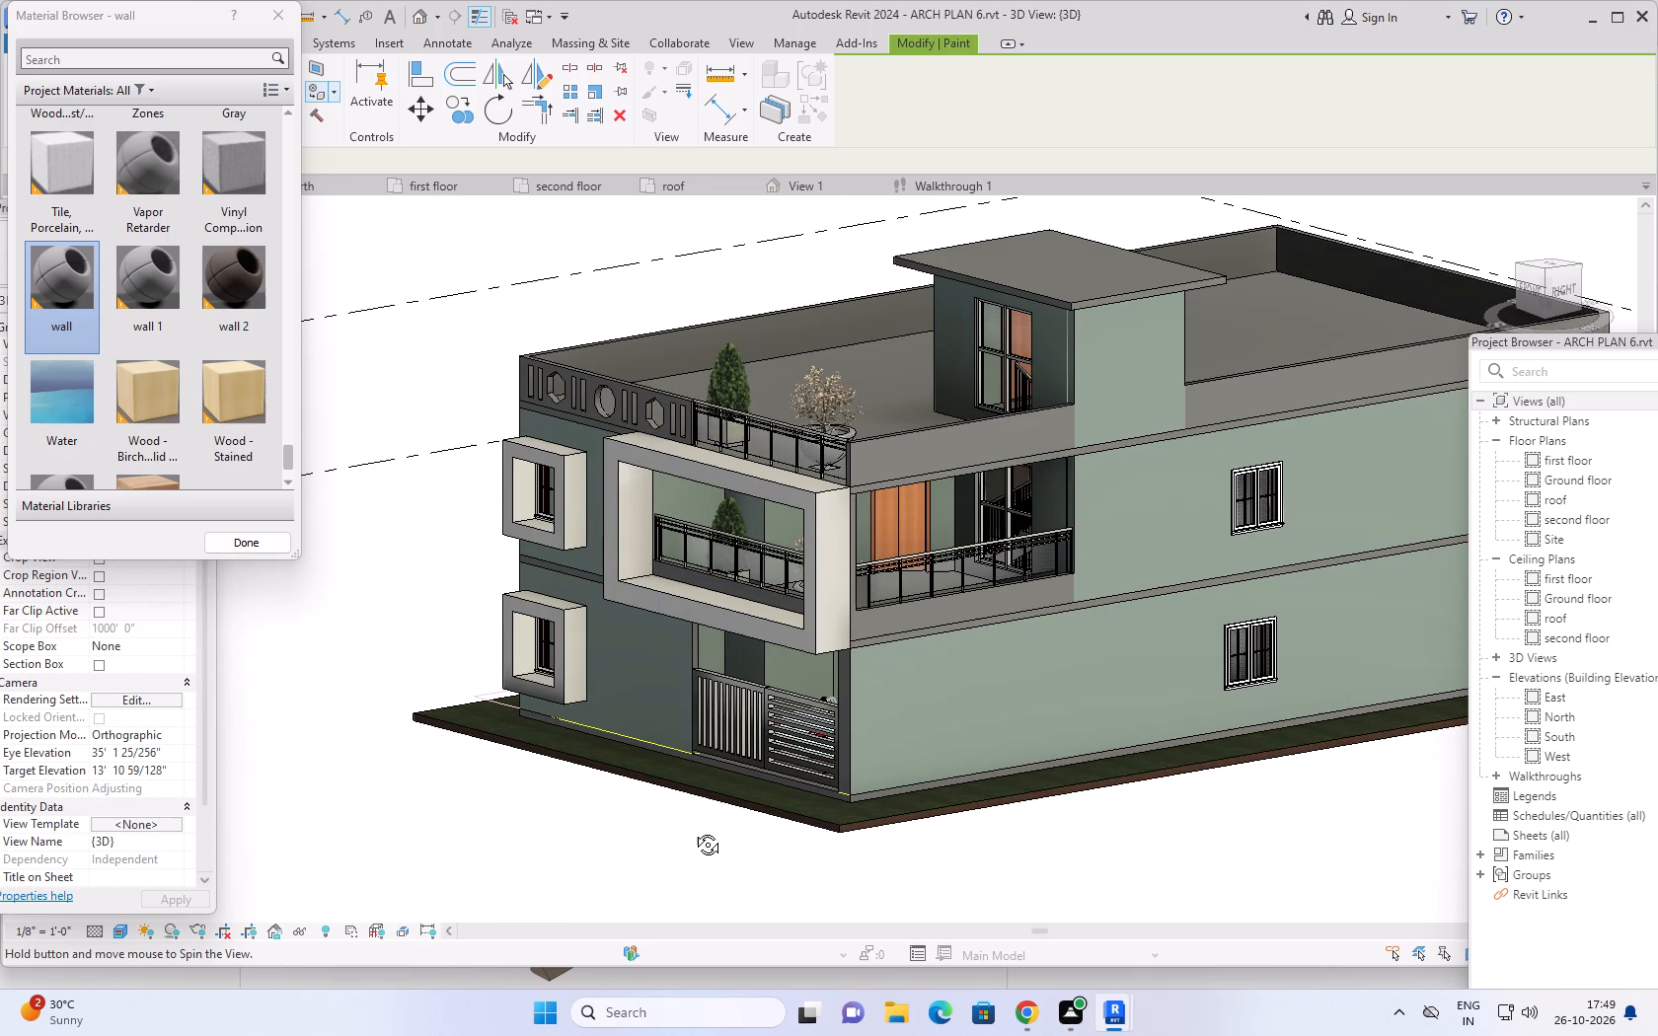
middle_click_drag(693, 830, 980, 785)
middle_click_drag(1119, 810, 930, 848)
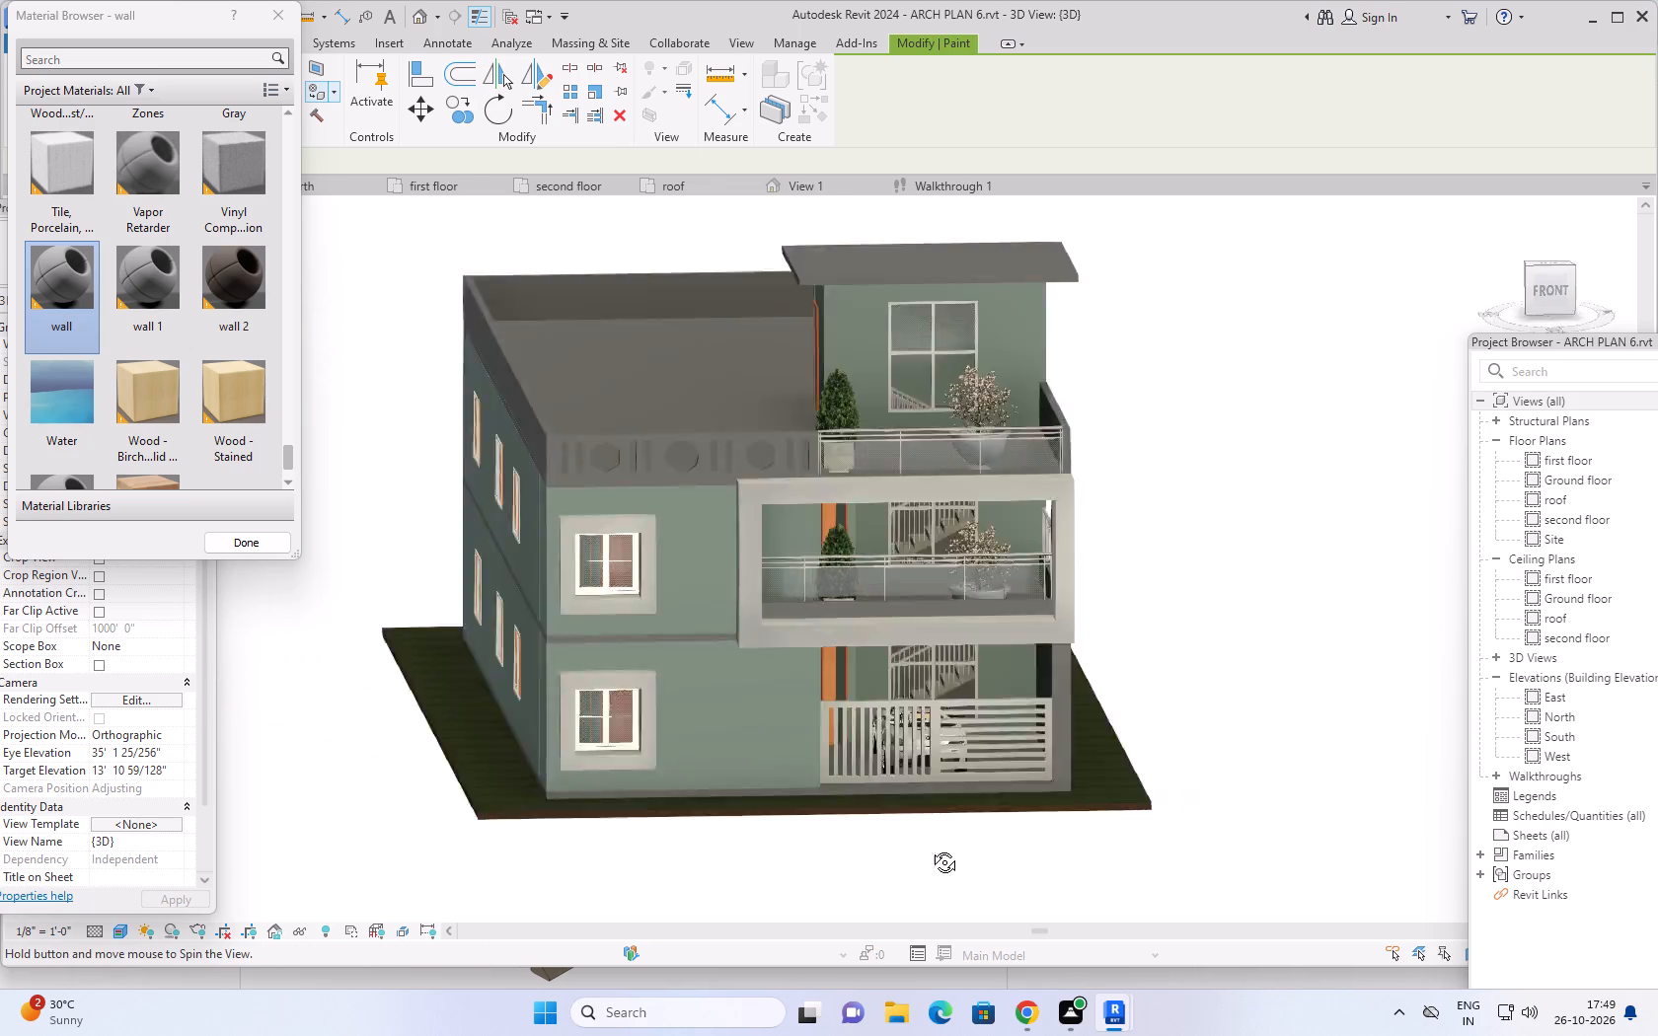
middle_click_drag(930, 848, 1143, 836)
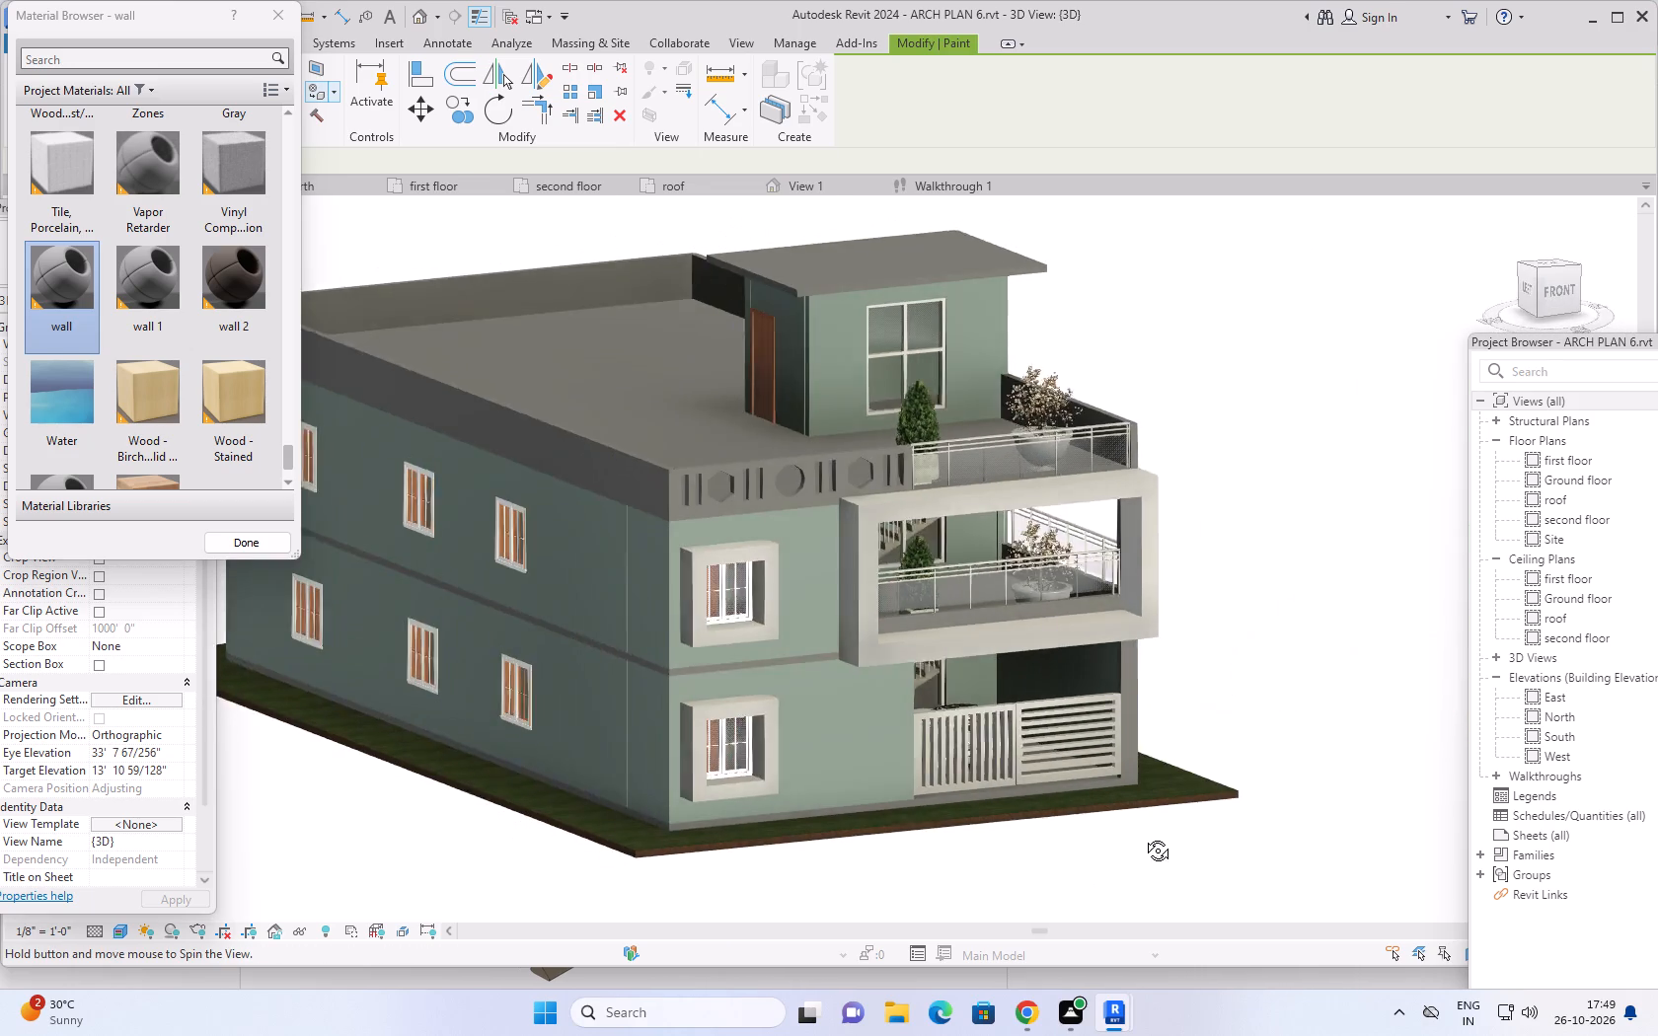
middle_click_drag(1143, 836, 1154, 810)
scroll(1128, 851, "down", 2)
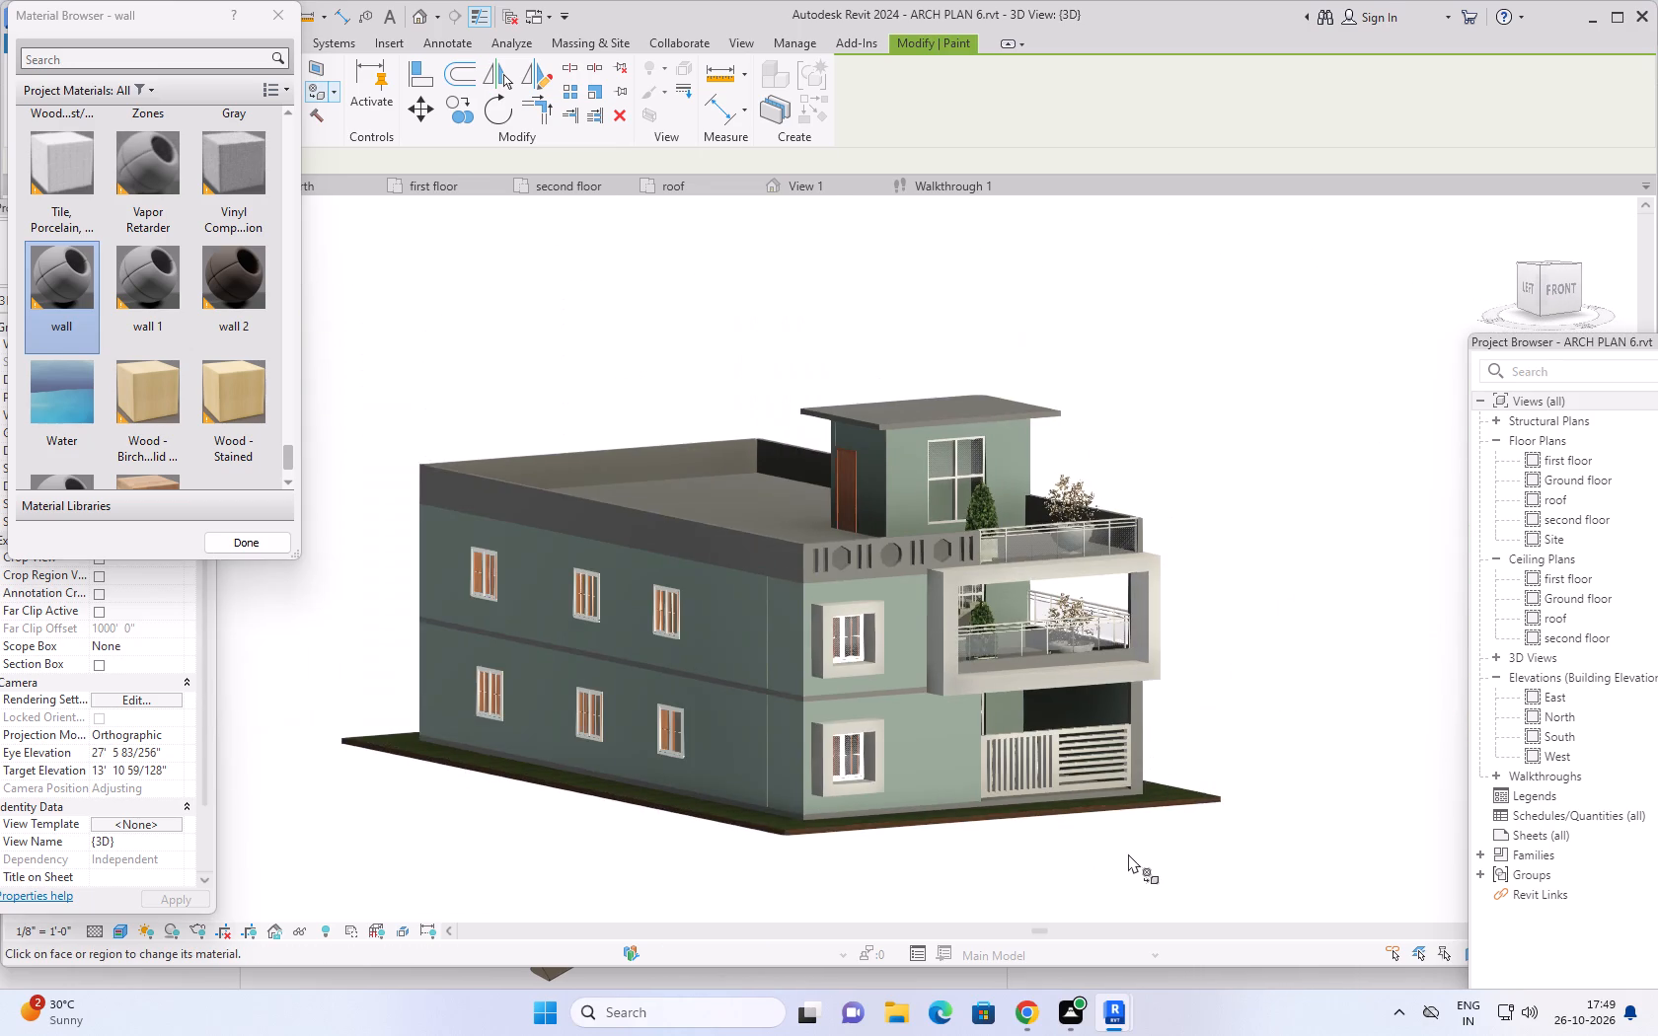
middle_click_drag(1120, 855, 1066, 893)
scroll(1049, 778, "up", 5)
left_click(1037, 737)
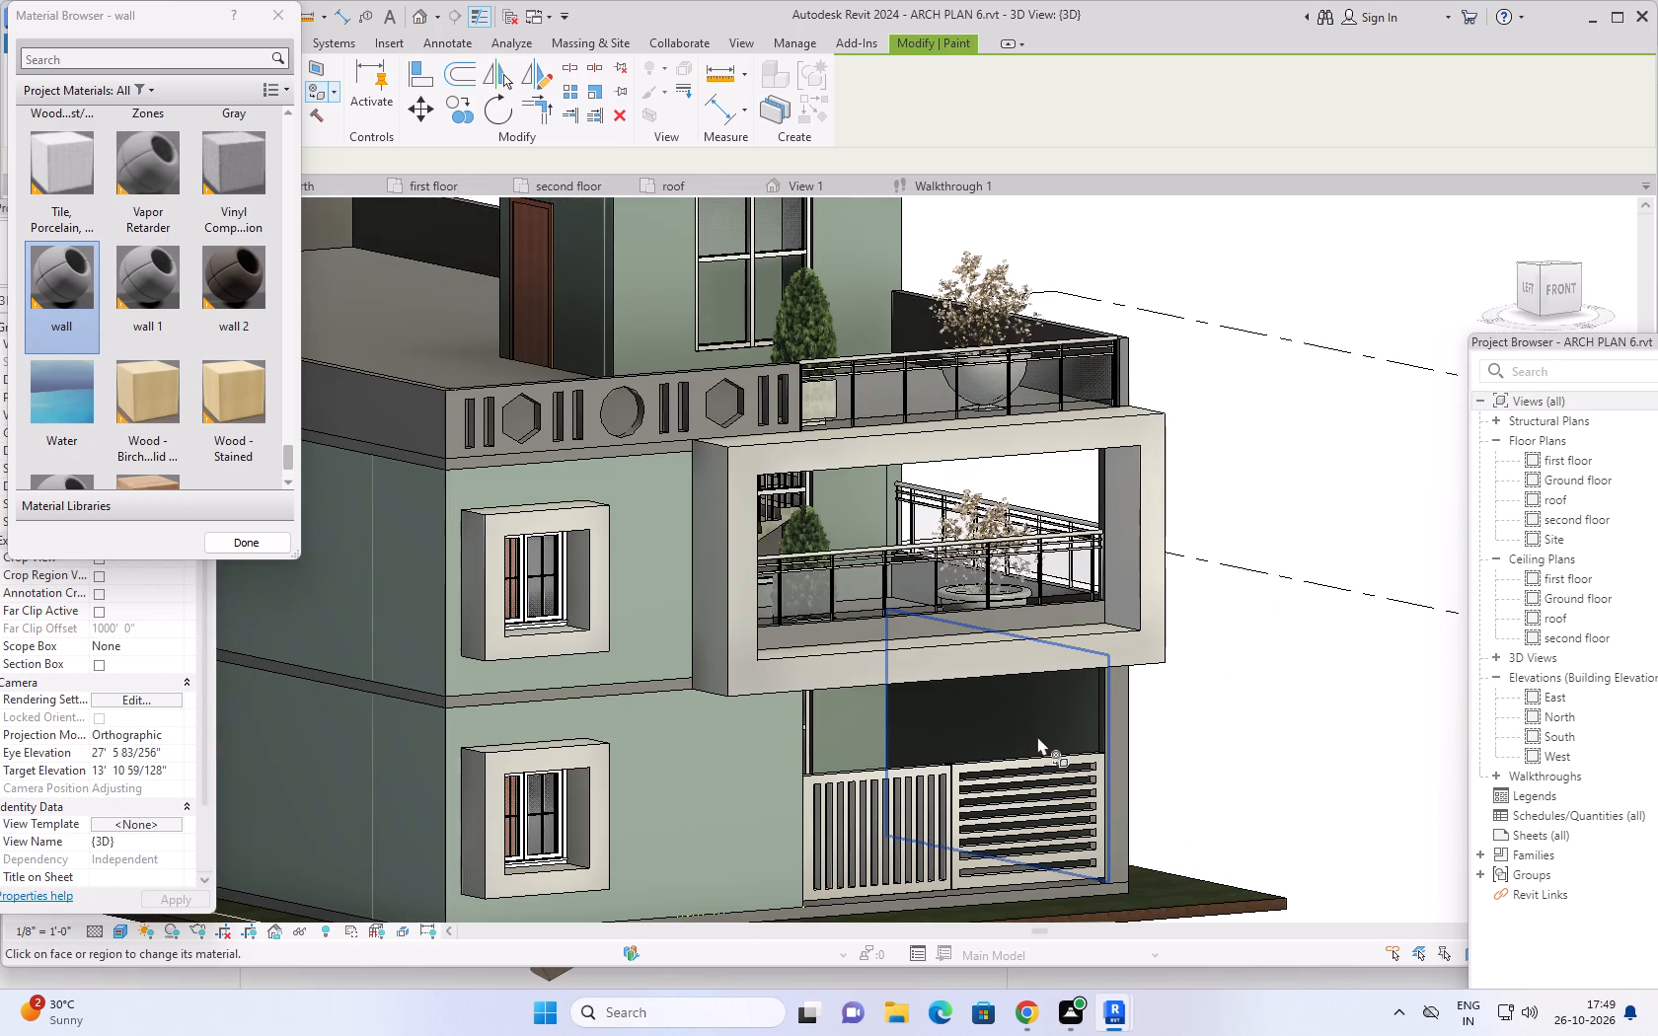
scroll(1186, 876, "down", 3)
middle_click_drag(1222, 798, 1211, 735)
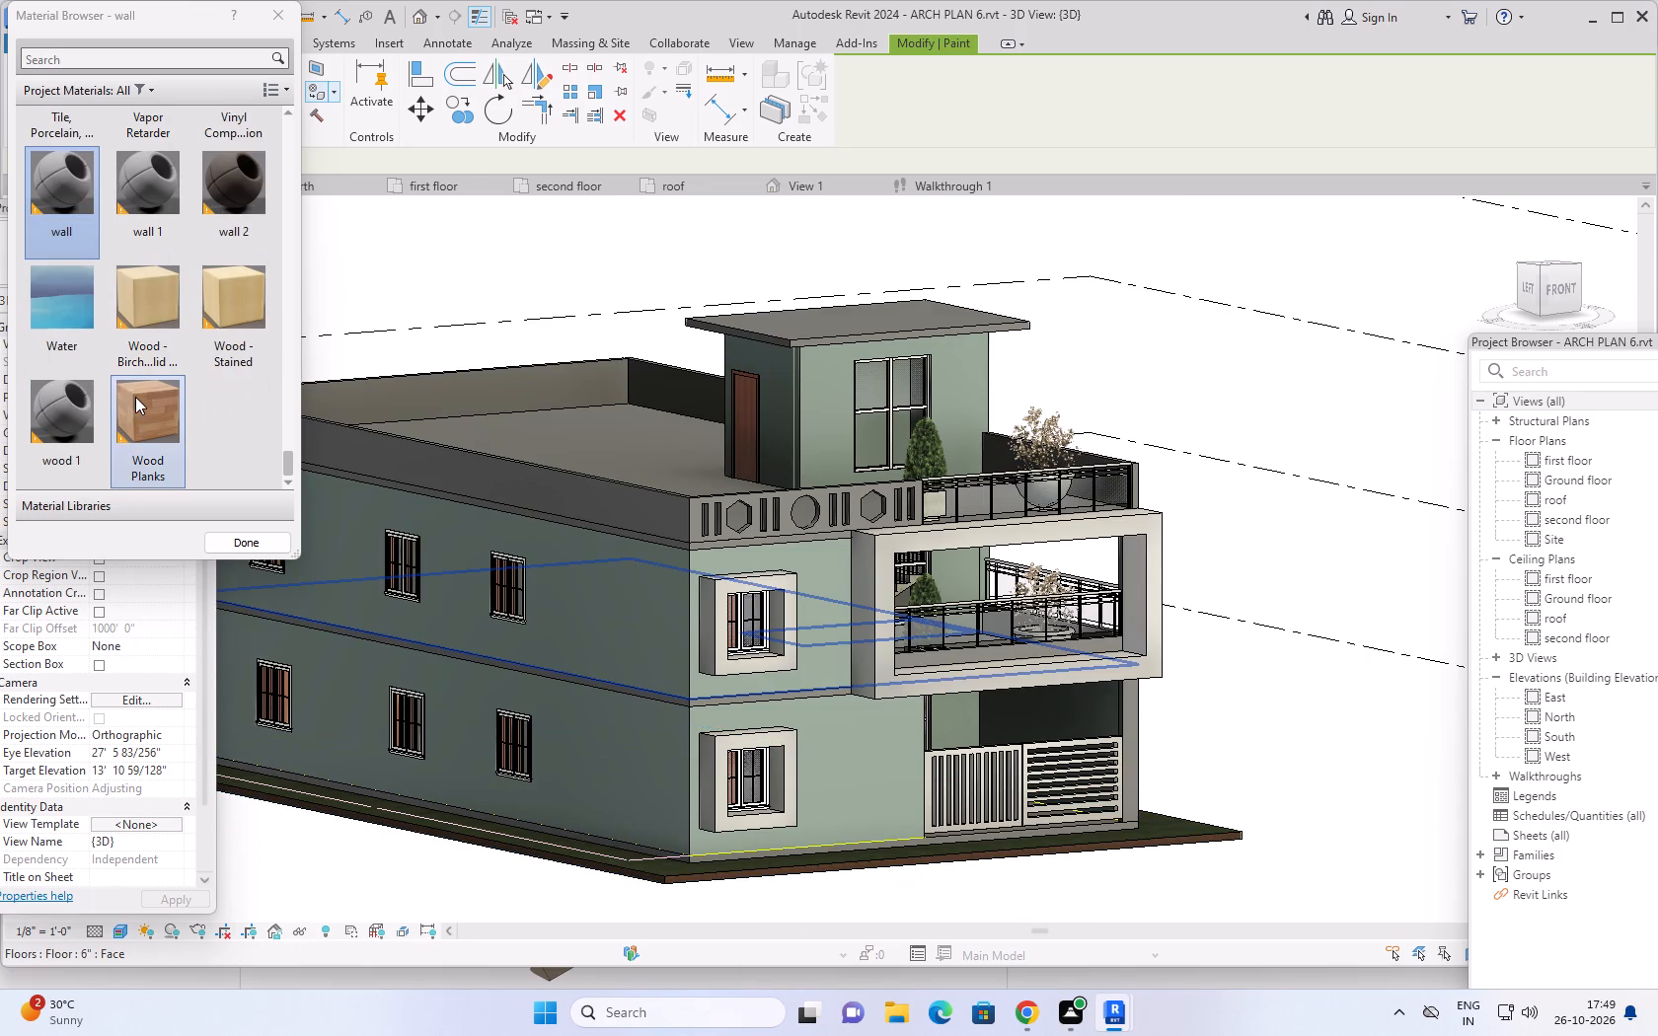
left_click(277, 10)
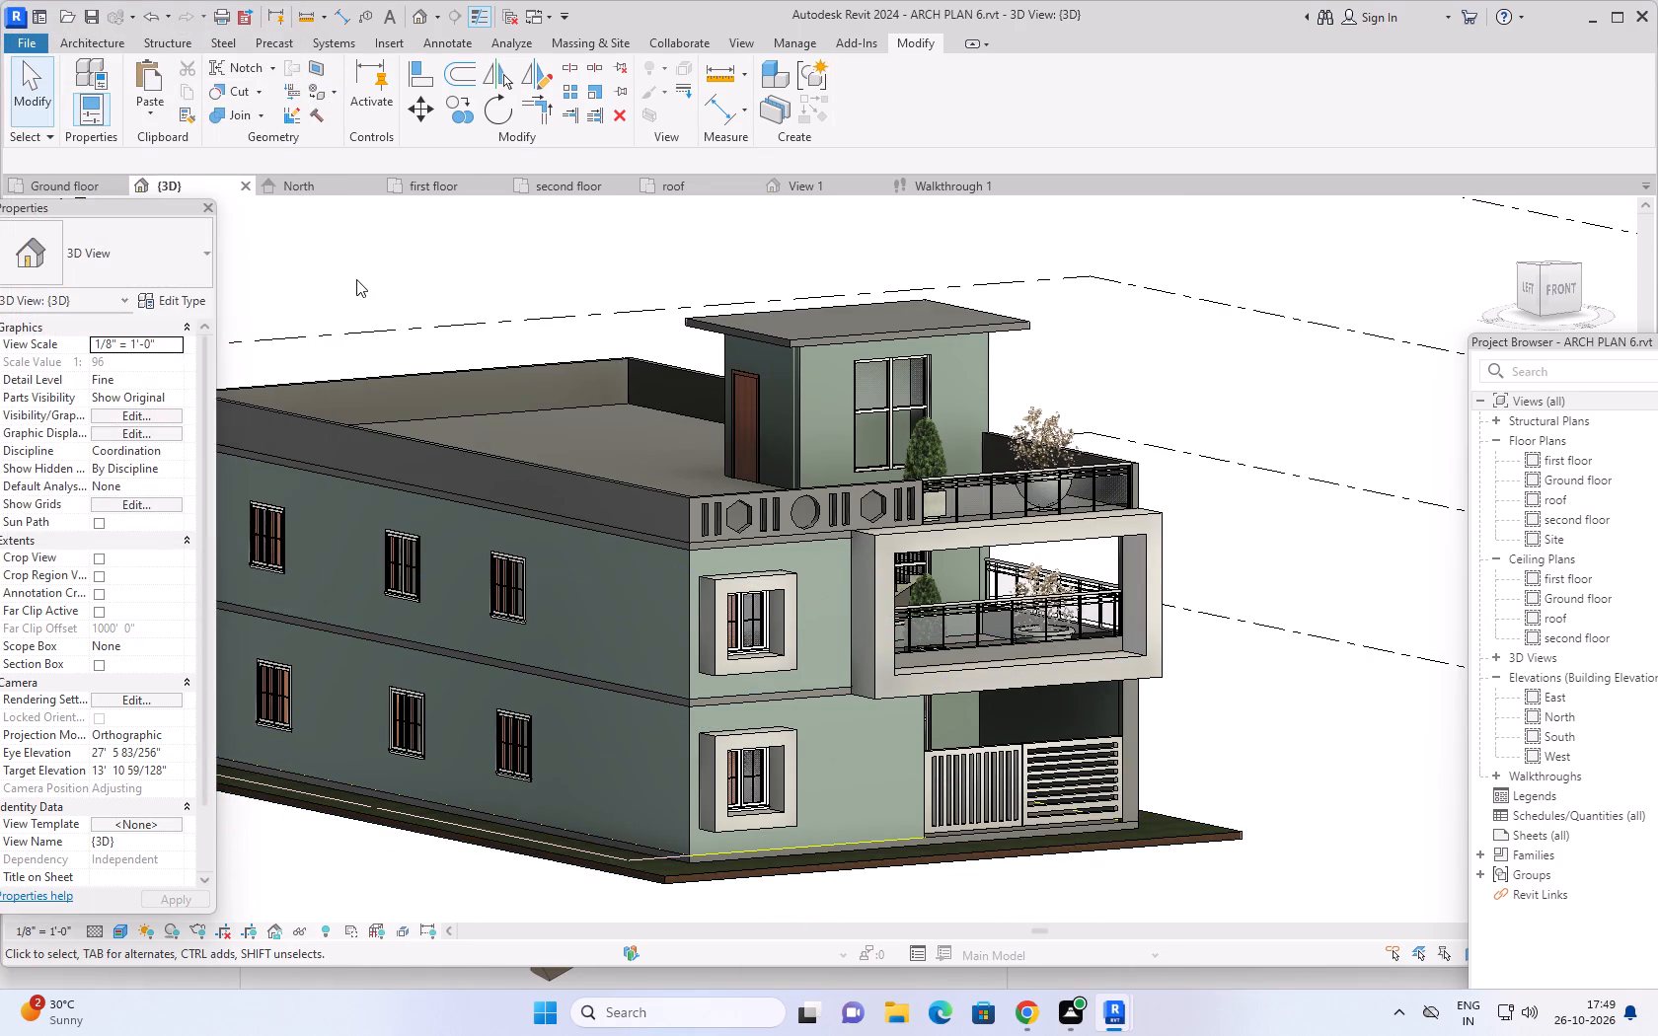
Examine the painted exterior from the front and the front corner for consistent wall material.
scroll(356, 279, "down", 3)
middle_click_drag(595, 710, 764, 783)
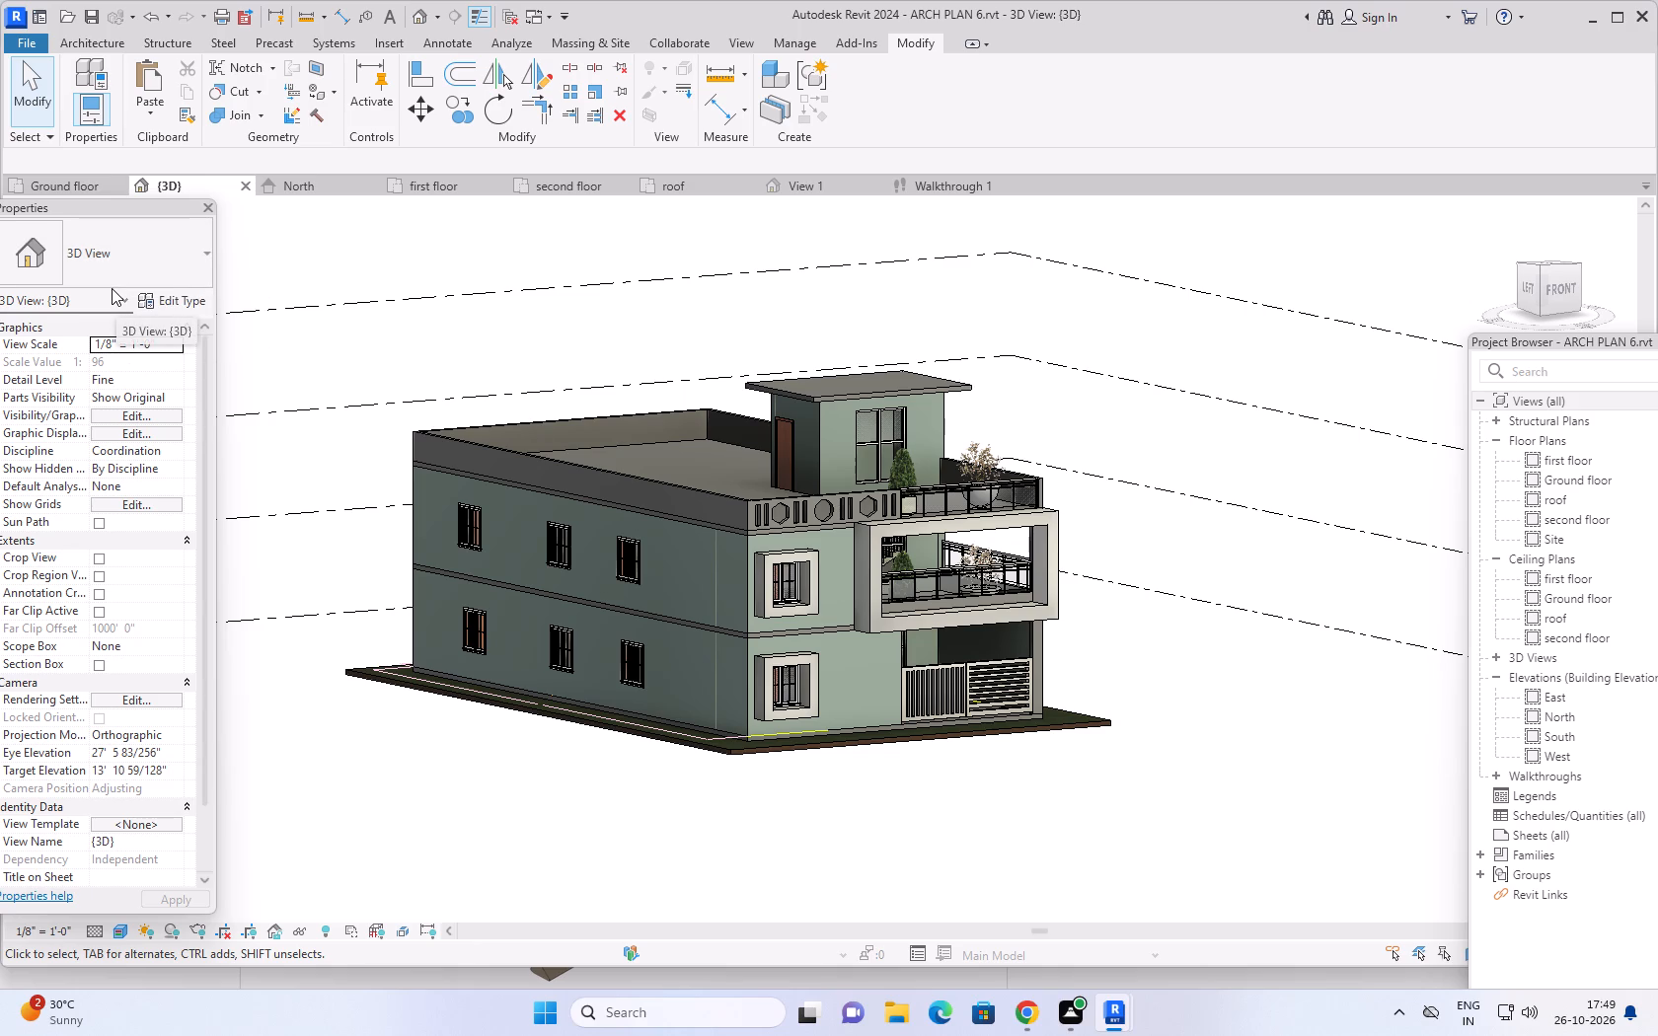
key("Escape")
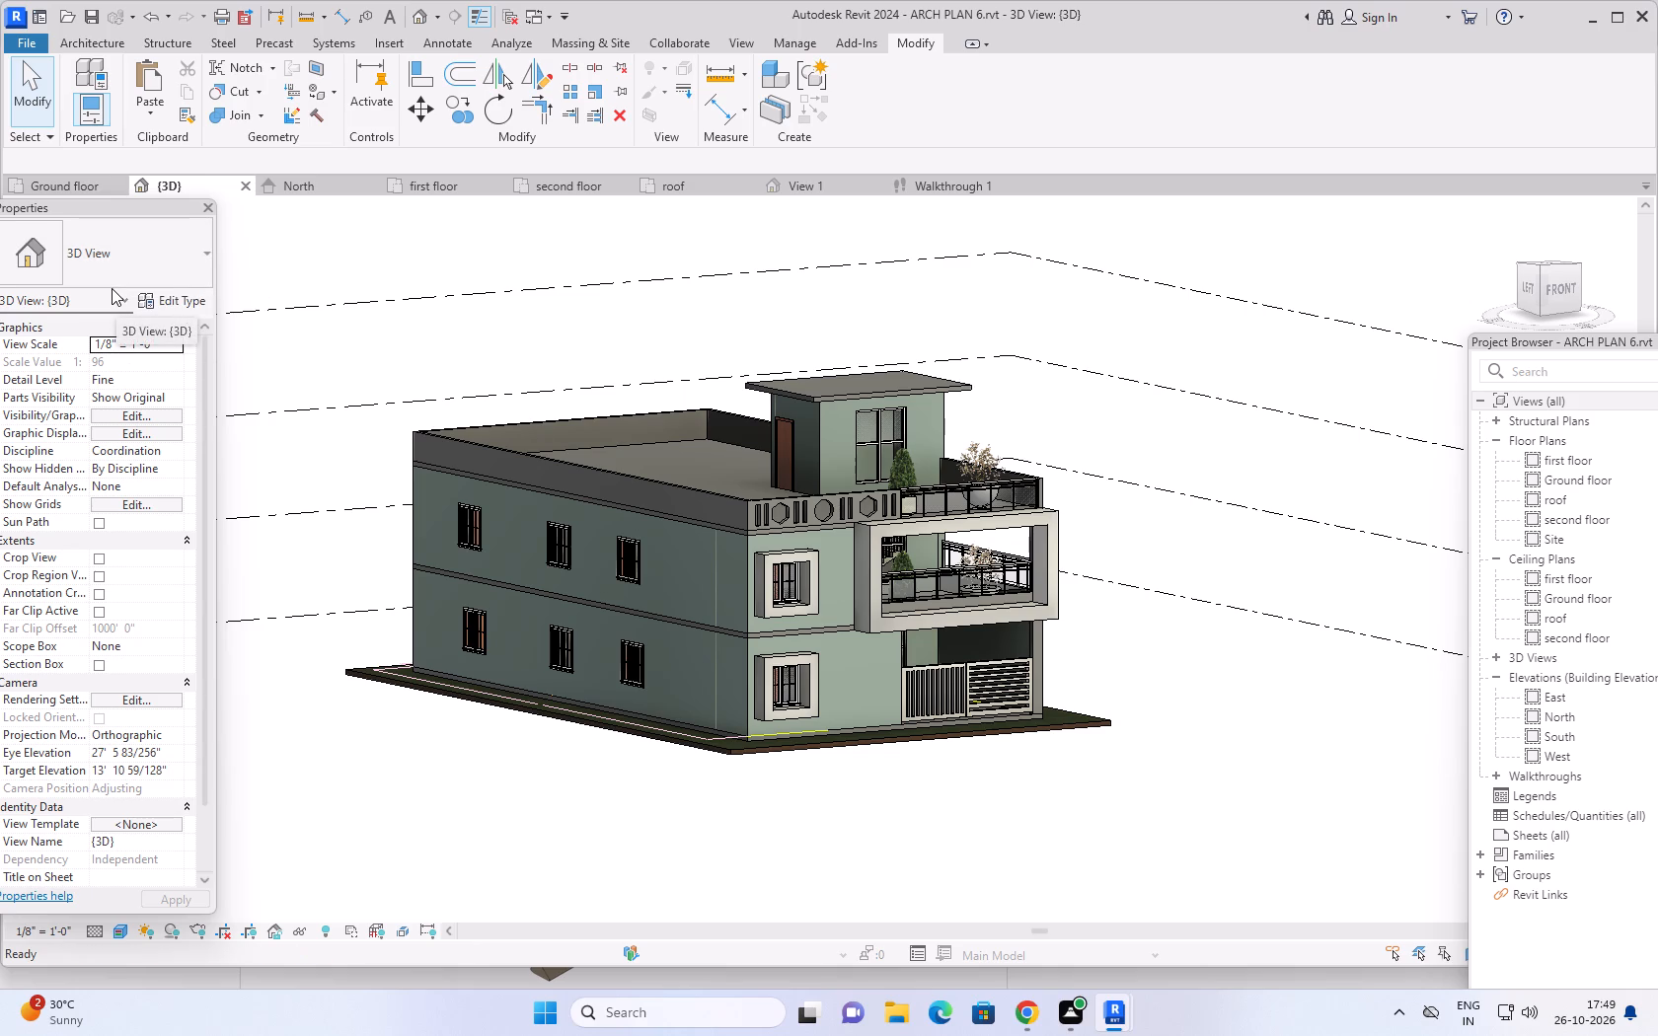
key("Escape")
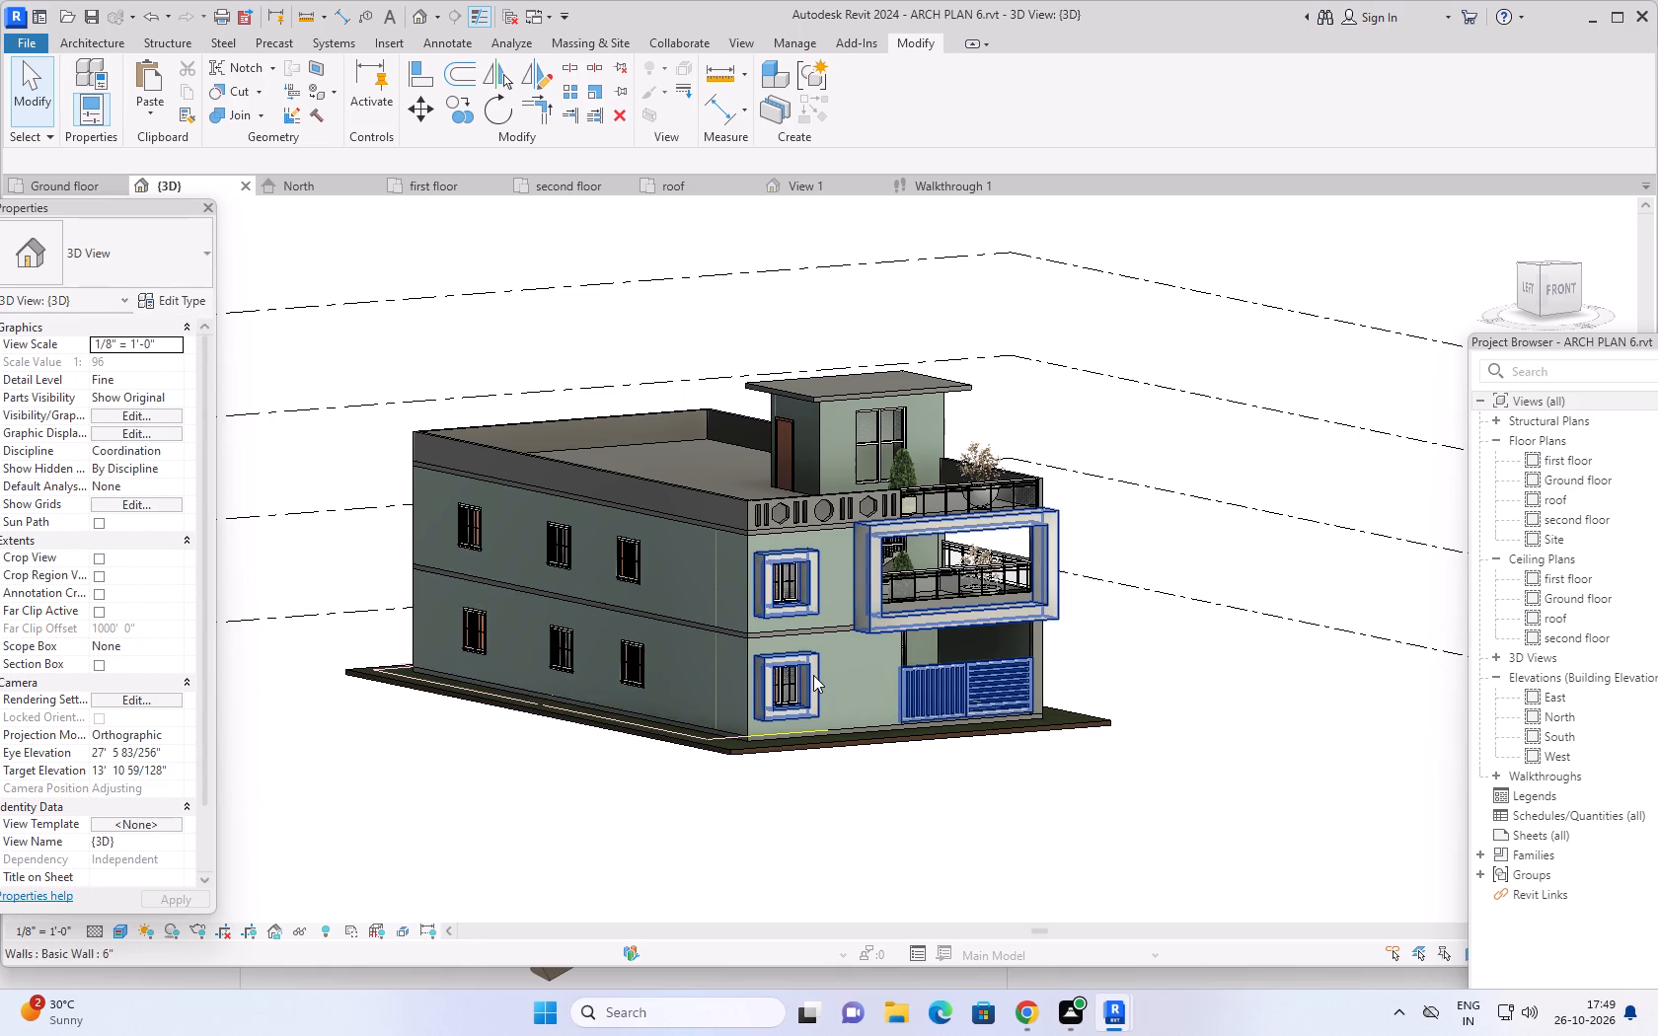
middle_click_drag(900, 820, 715, 897, "shift")
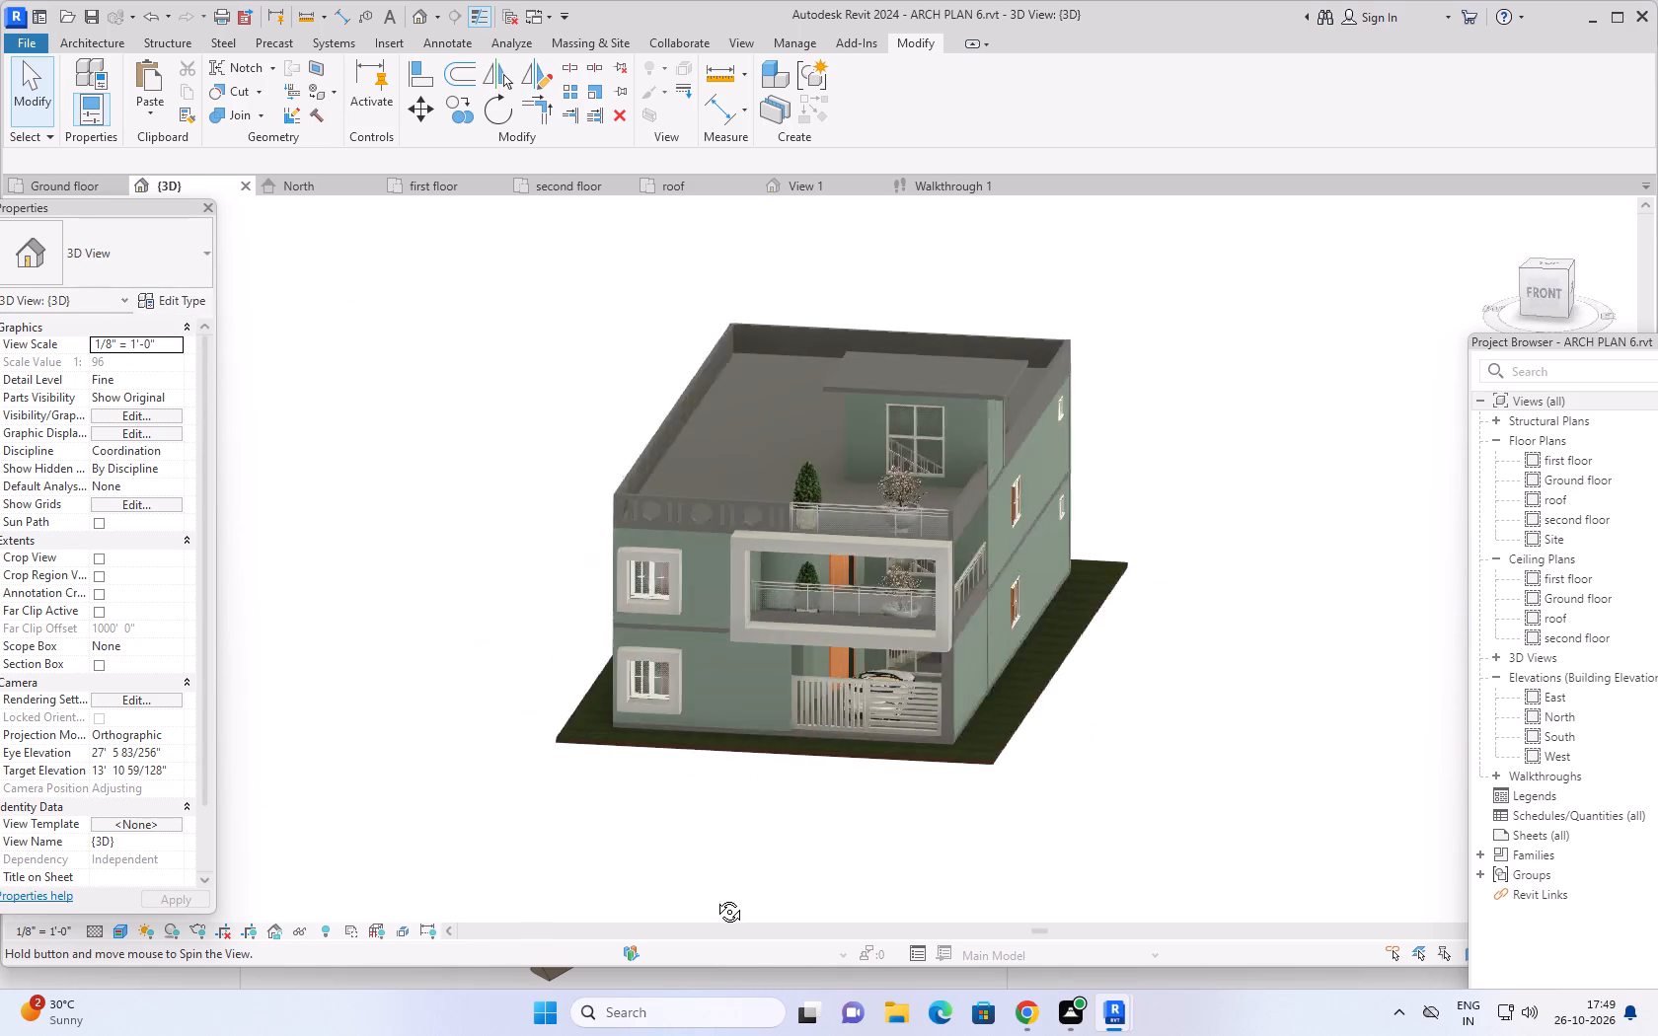
middle_click_drag(715, 897, 897, 860, "shift")
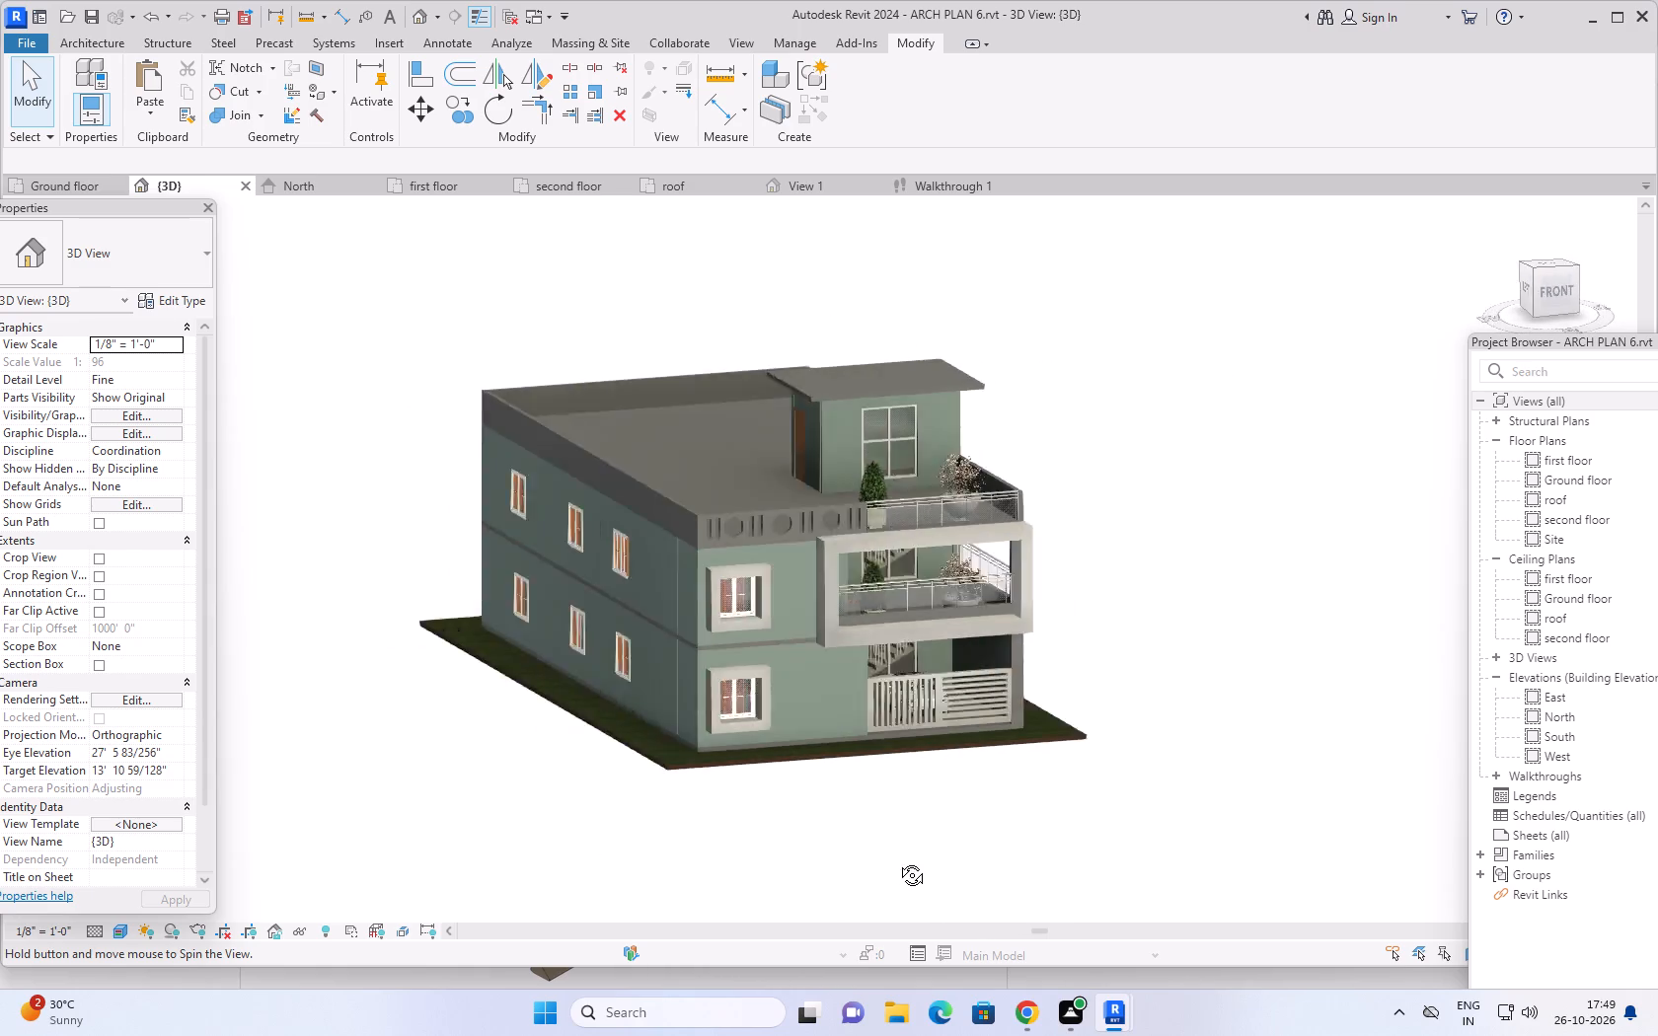
middle_click_drag(897, 860, 970, 832, "shift")
scroll(1022, 813, "up", 1)
middle_click_drag(1074, 784, 1061, 808)
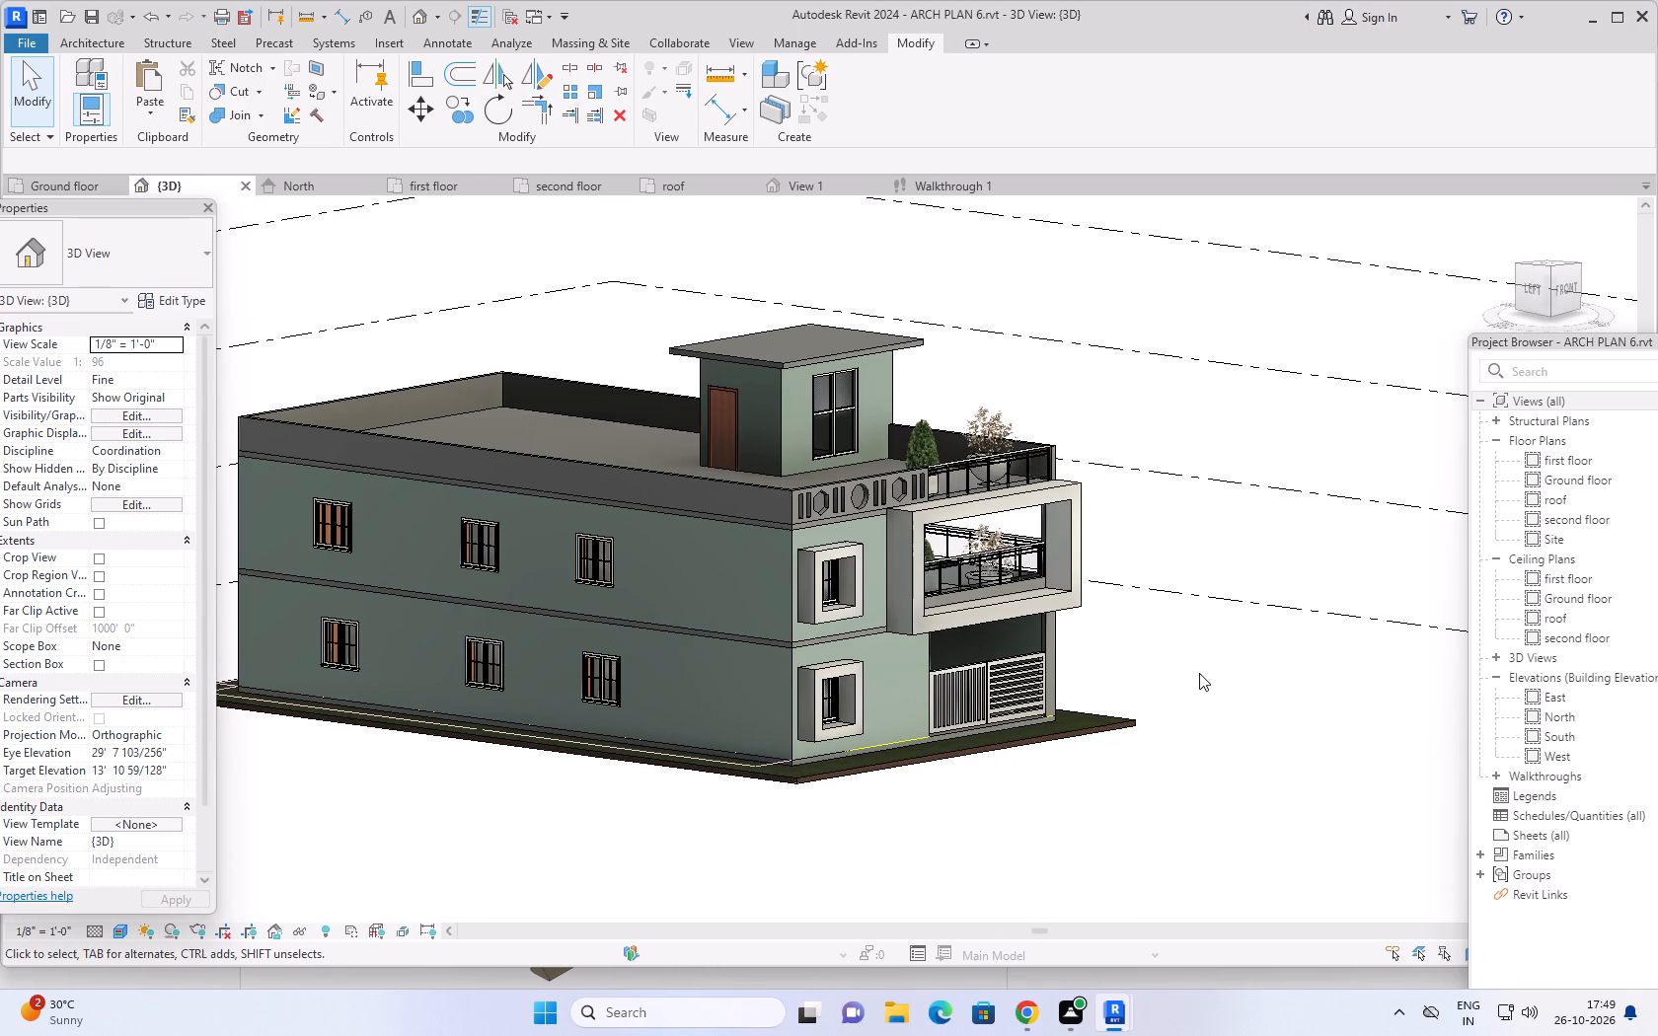
middle_click_drag(1209, 666, 1263, 666)
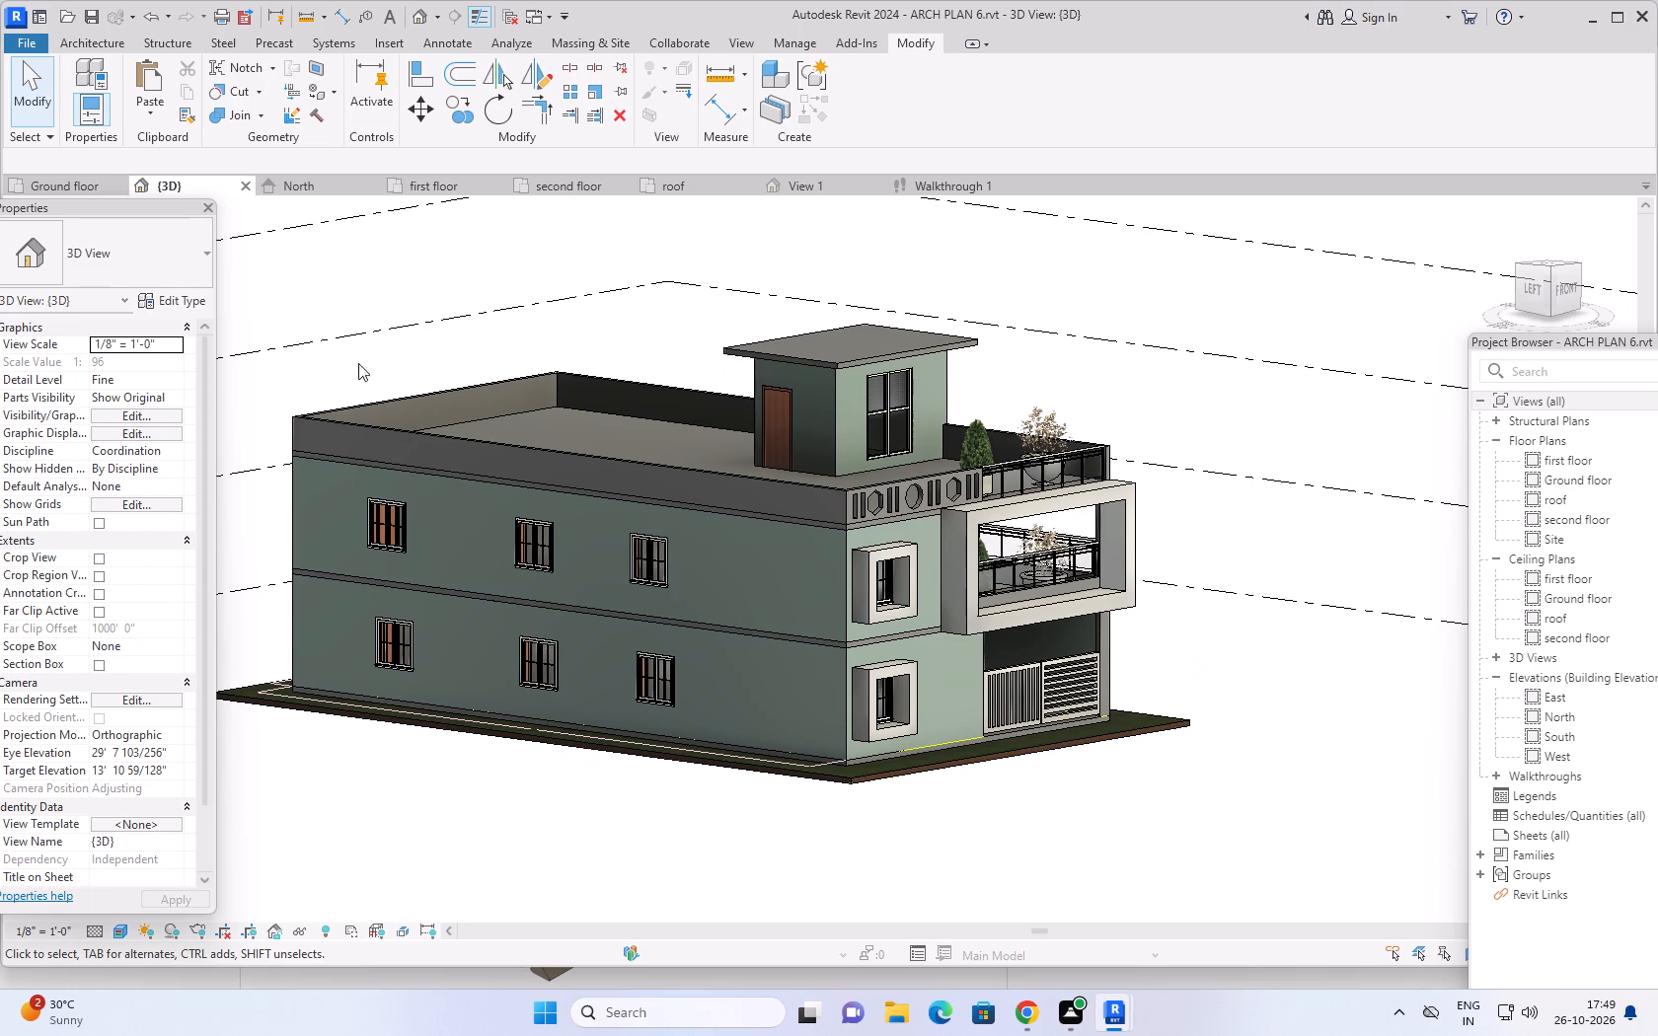
Start the Wall tool and choose the basic wall type 6" for editing.
left_click(144, 263)
left_click(144, 263)
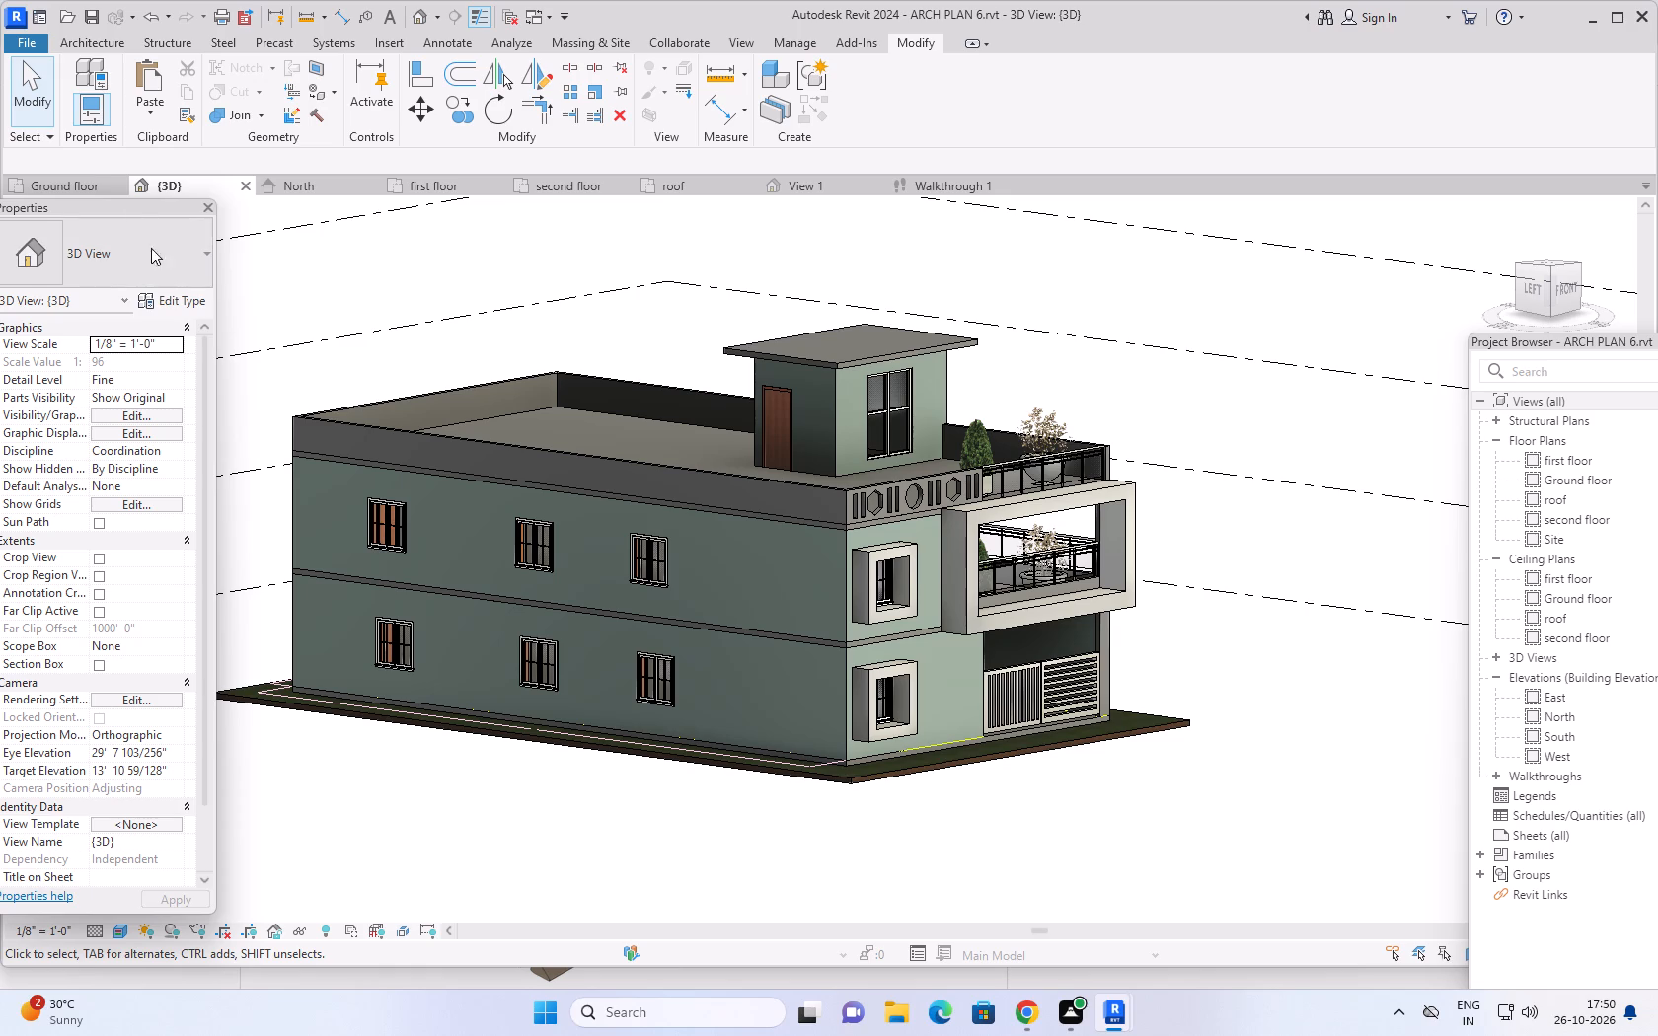
left_click(86, 39)
left_click(89, 71)
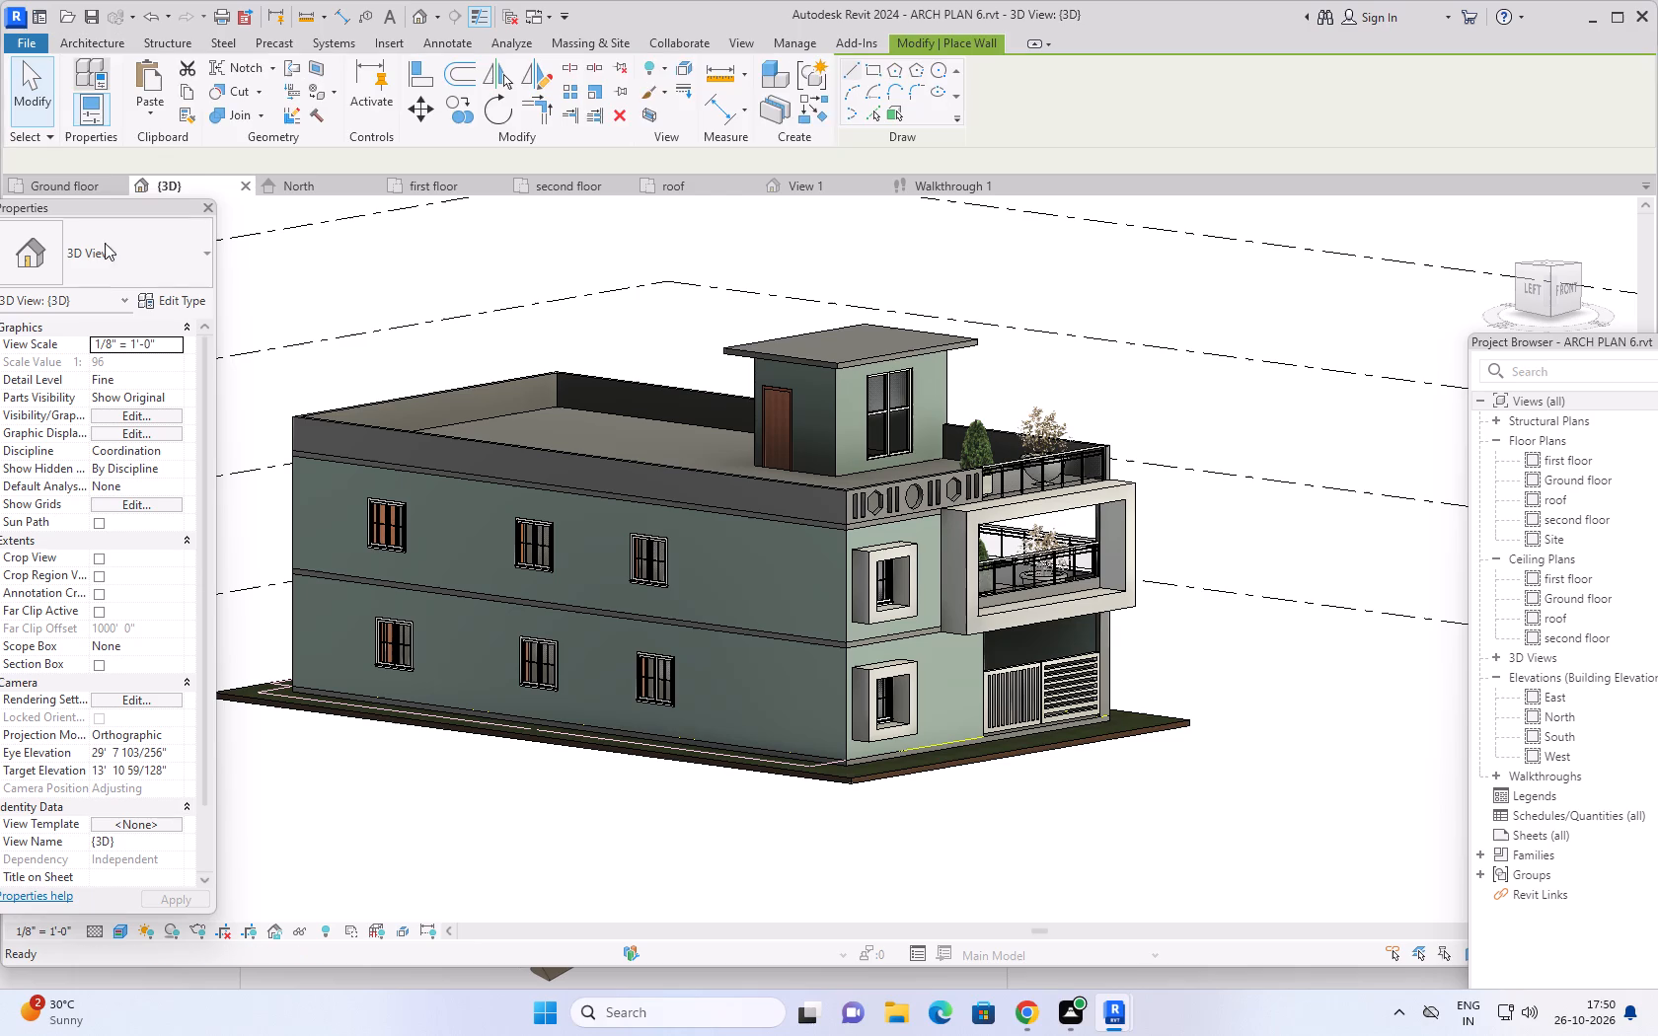
left_click(172, 259)
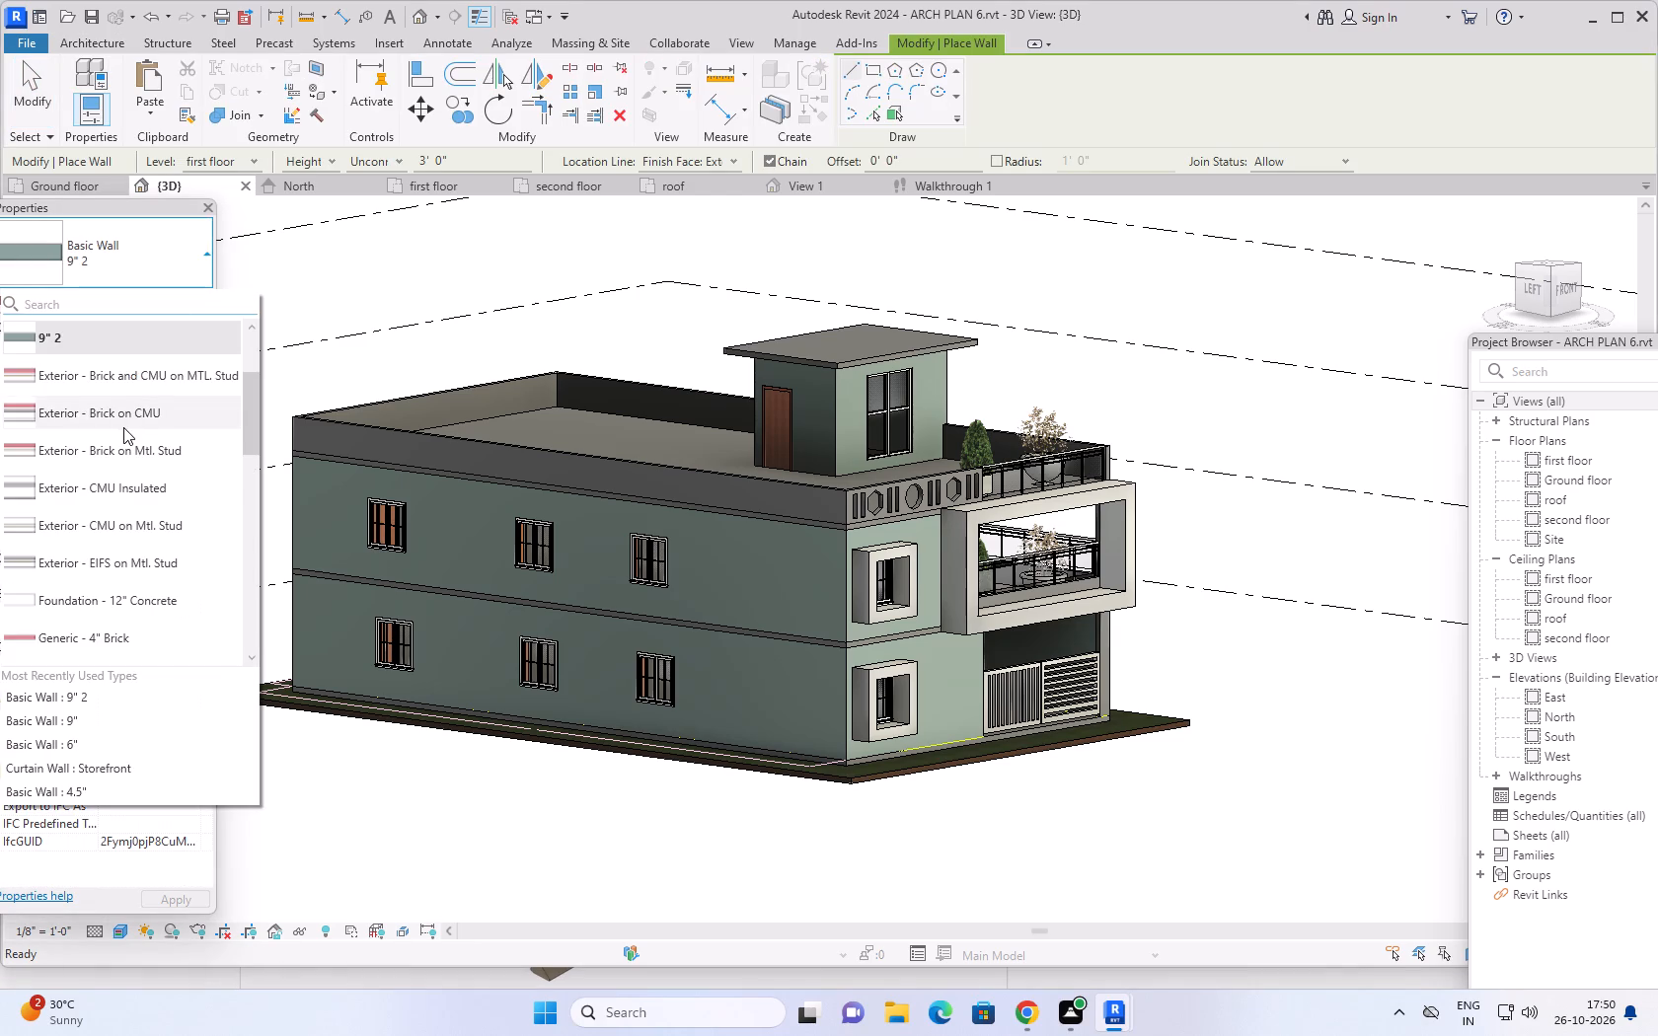
scroll(123, 427, "up", 2)
left_click(125, 399)
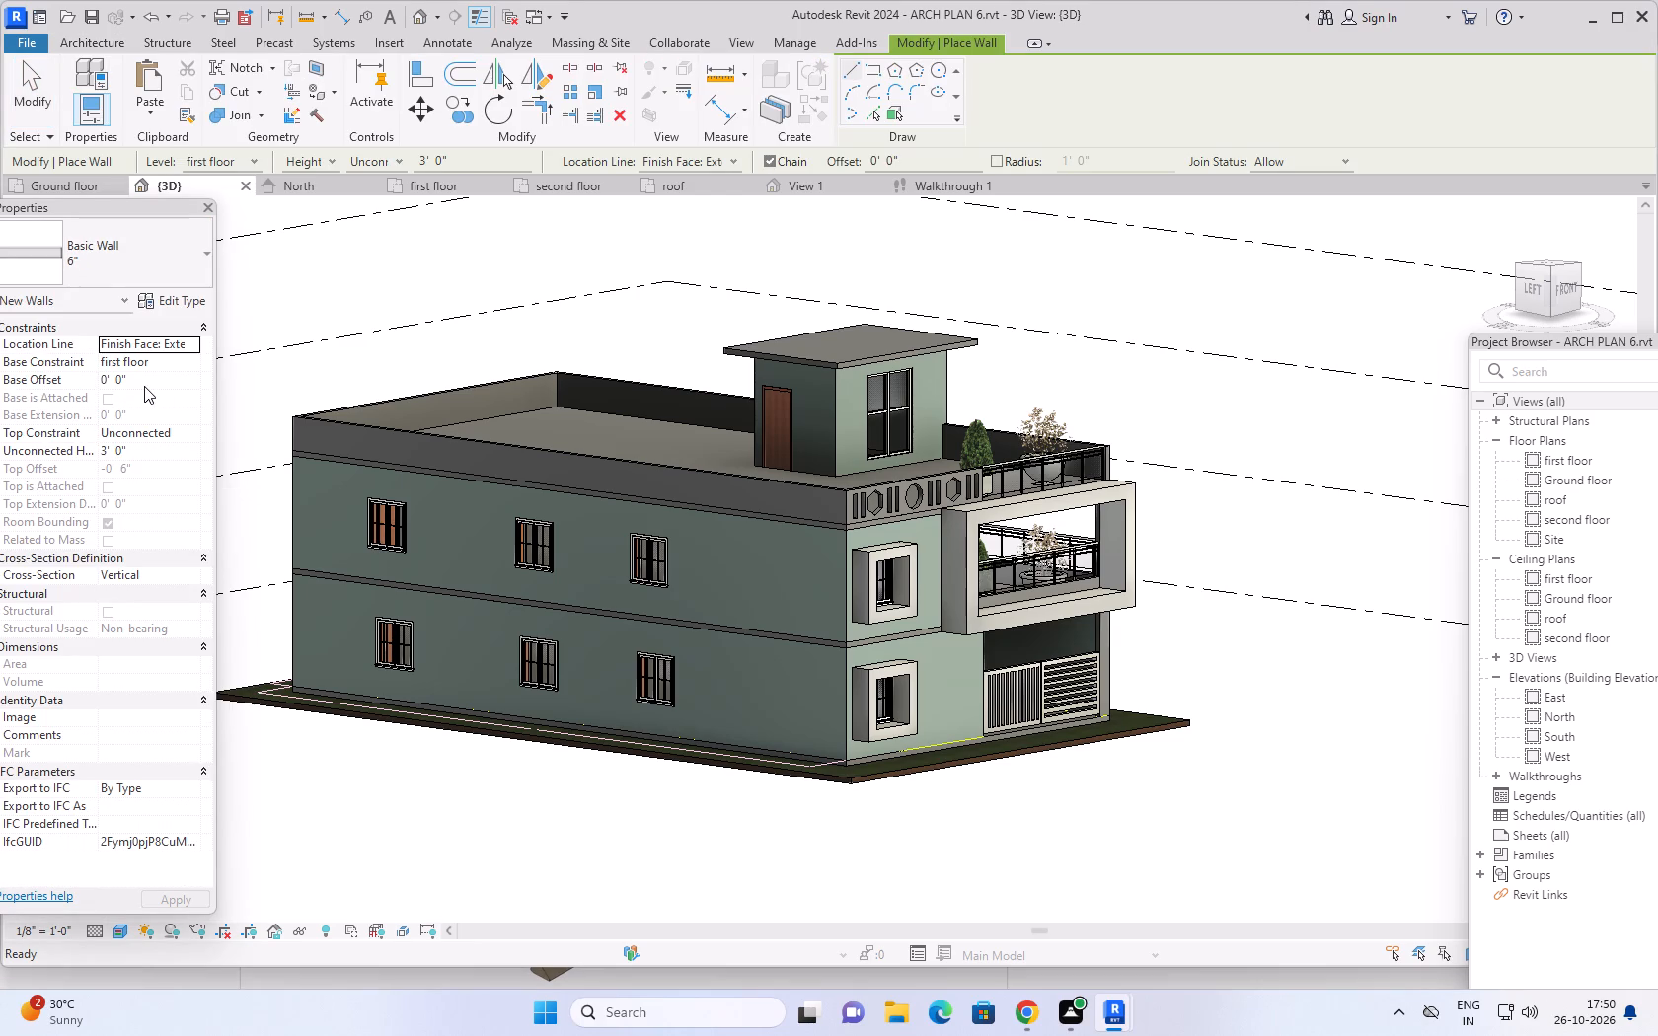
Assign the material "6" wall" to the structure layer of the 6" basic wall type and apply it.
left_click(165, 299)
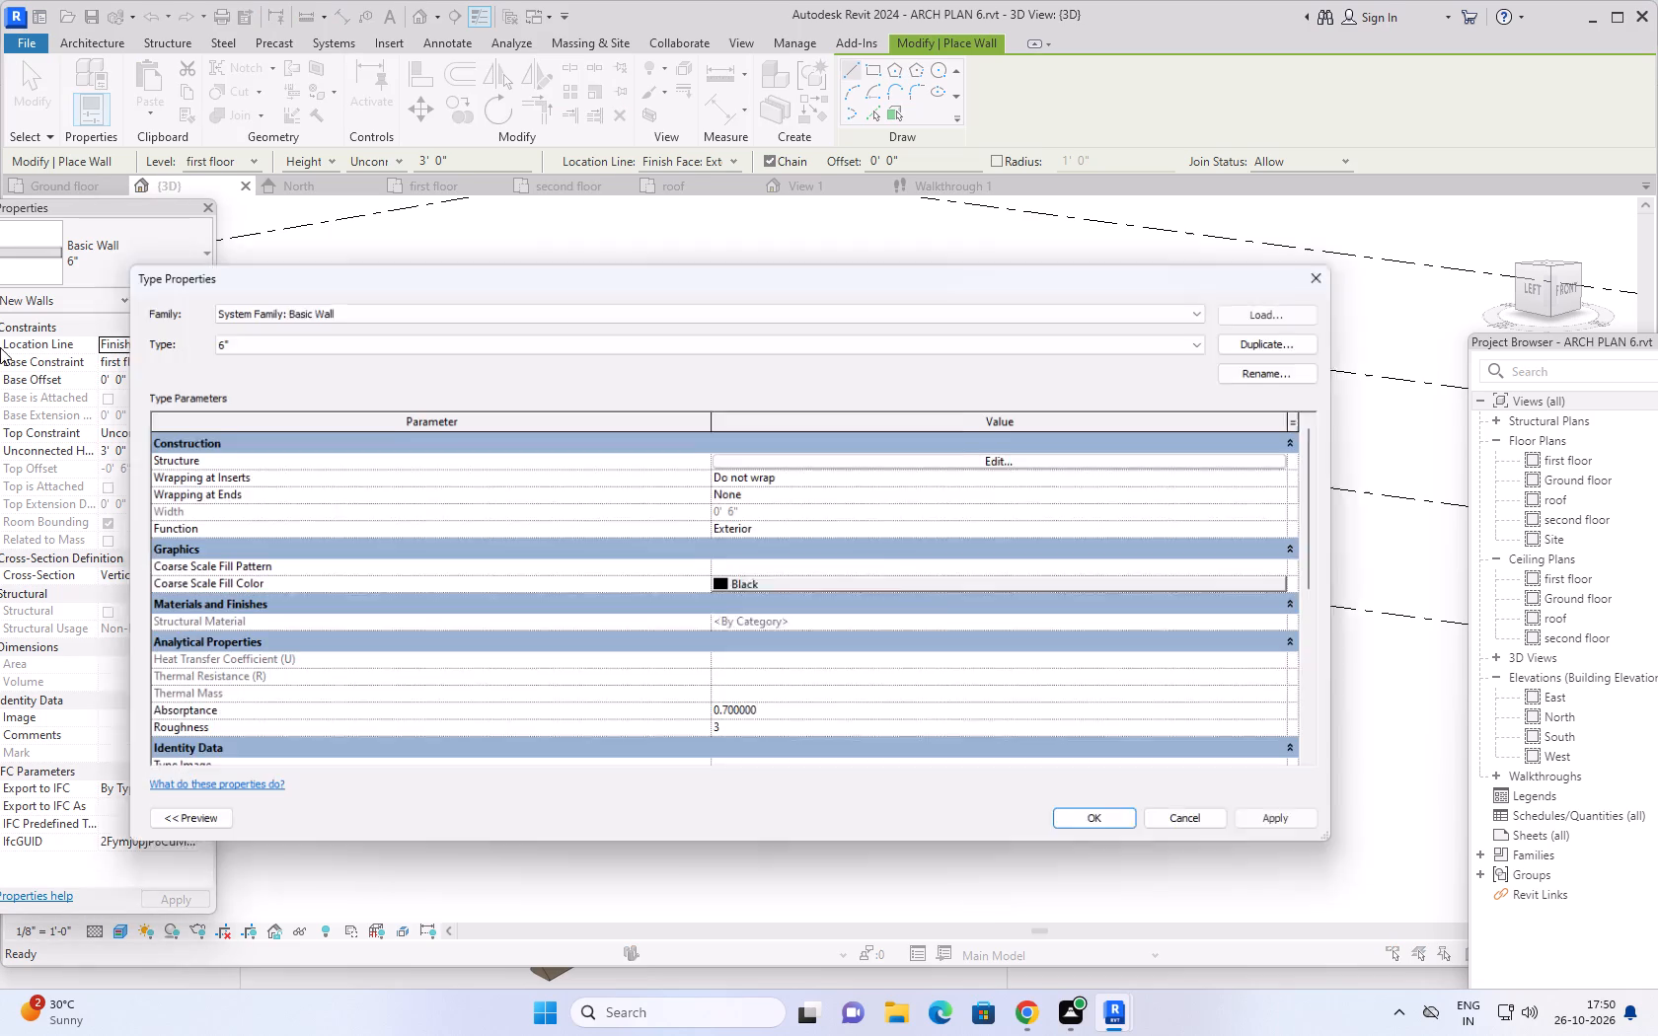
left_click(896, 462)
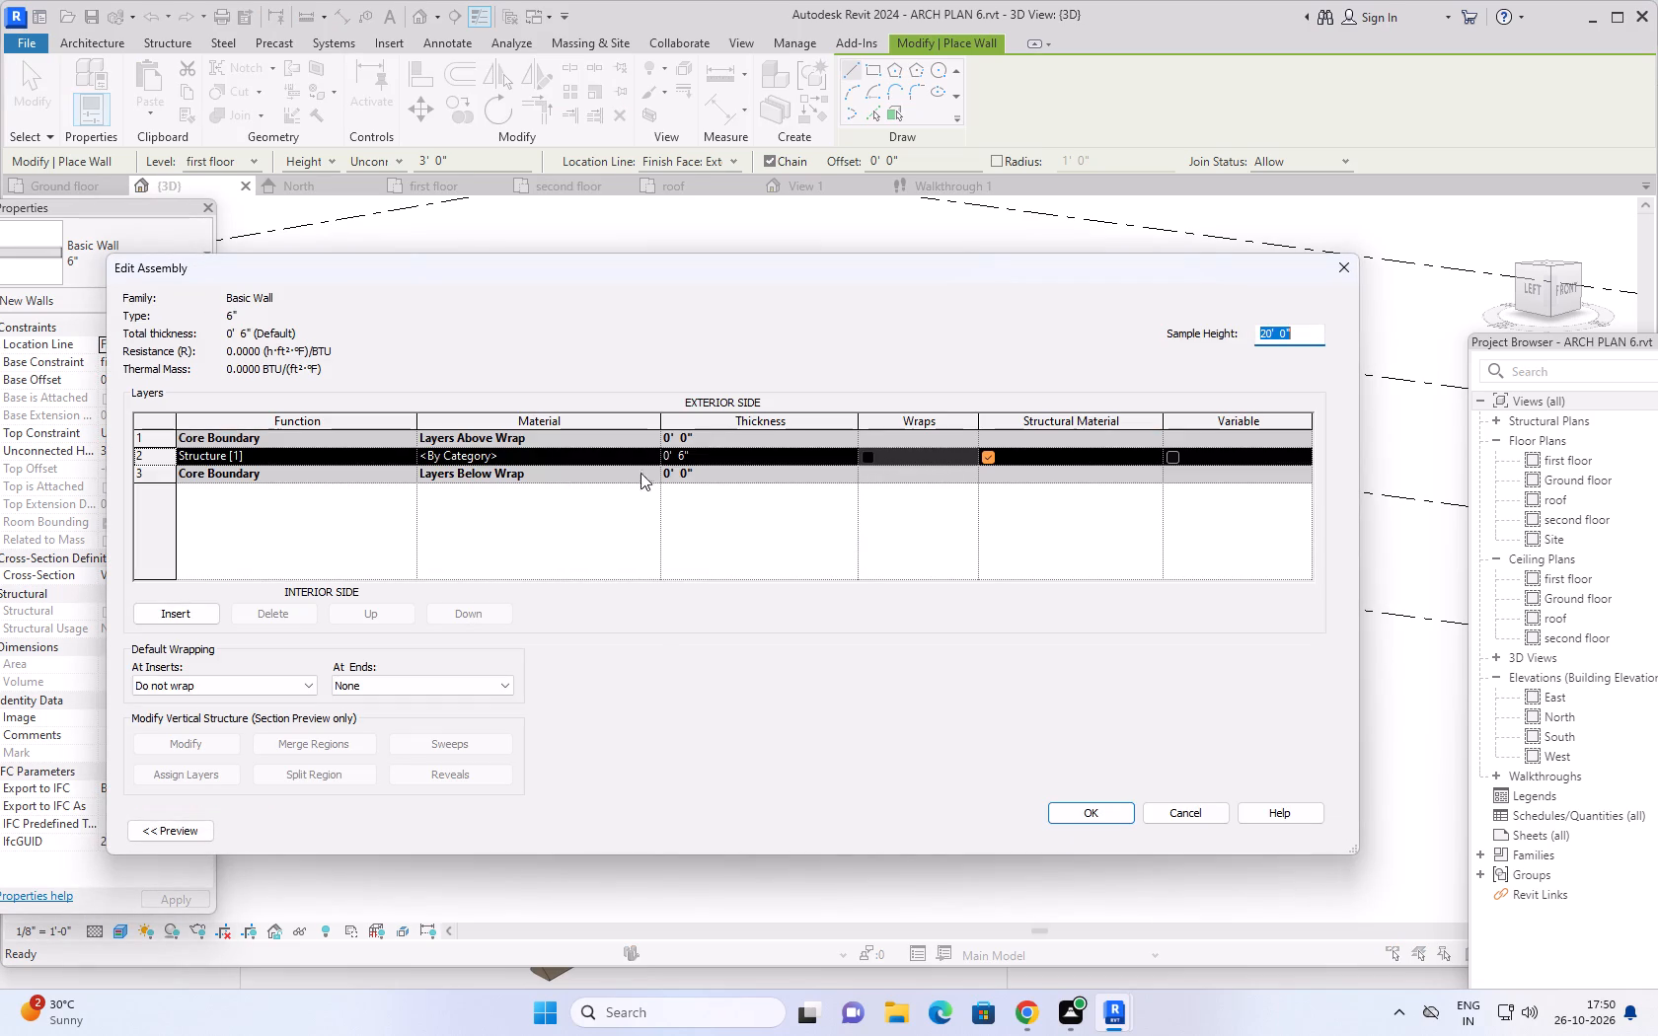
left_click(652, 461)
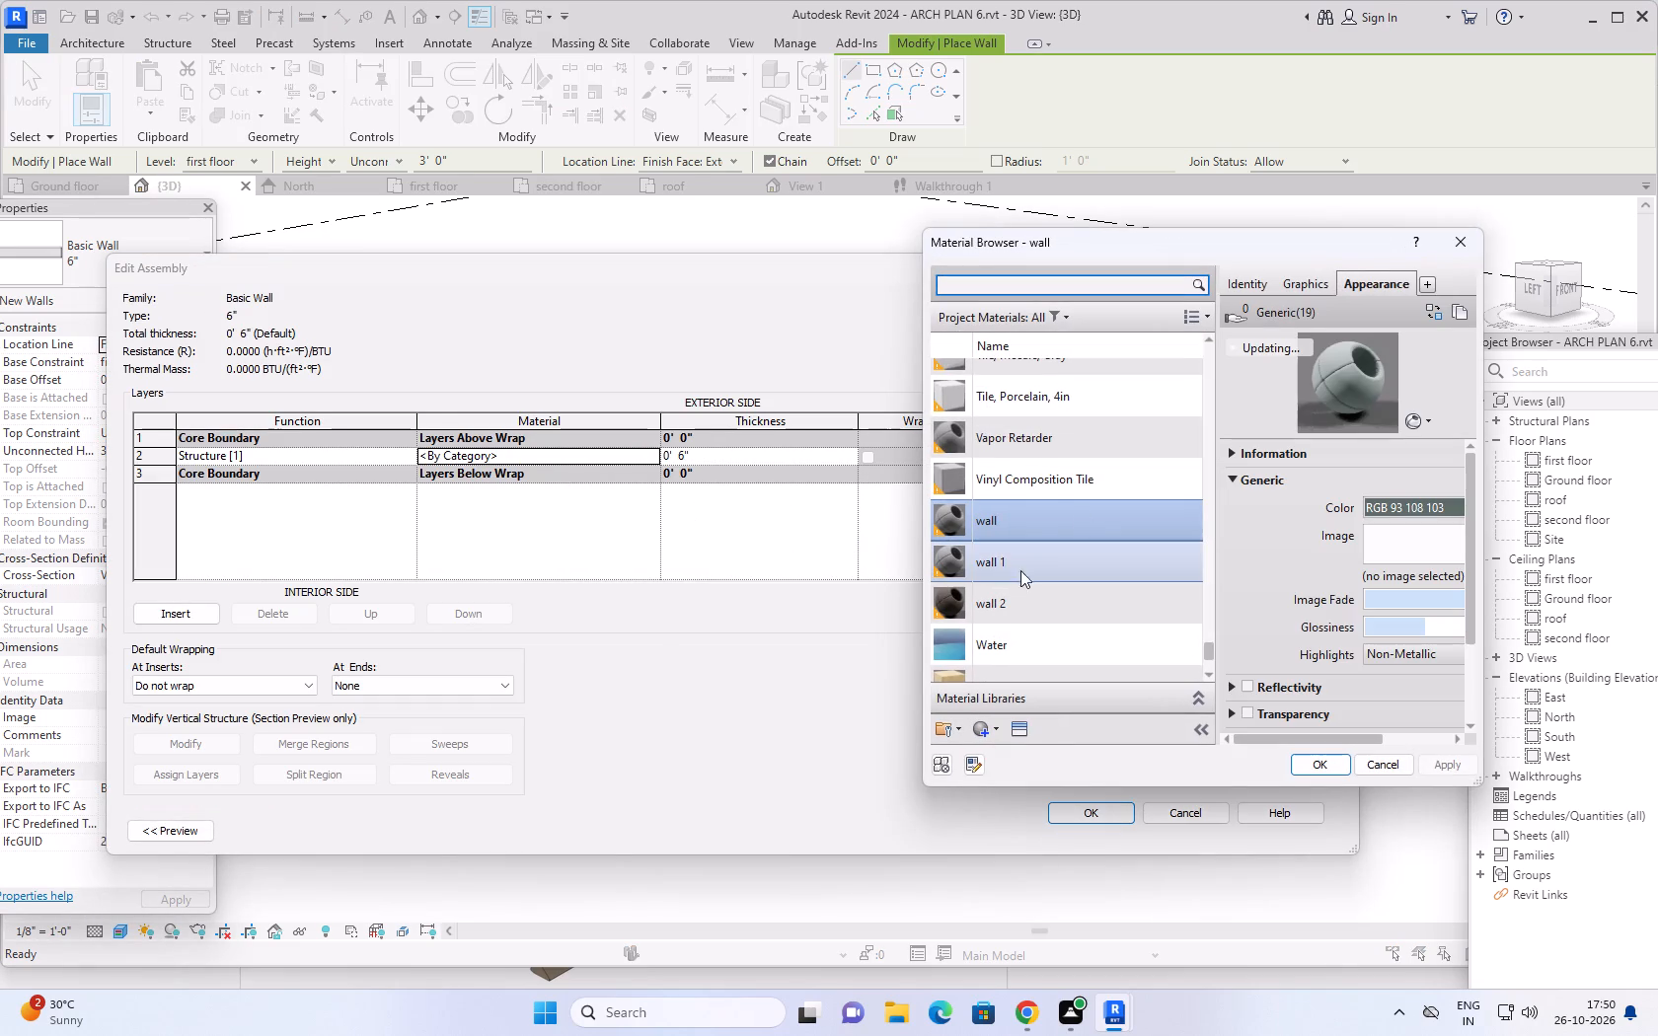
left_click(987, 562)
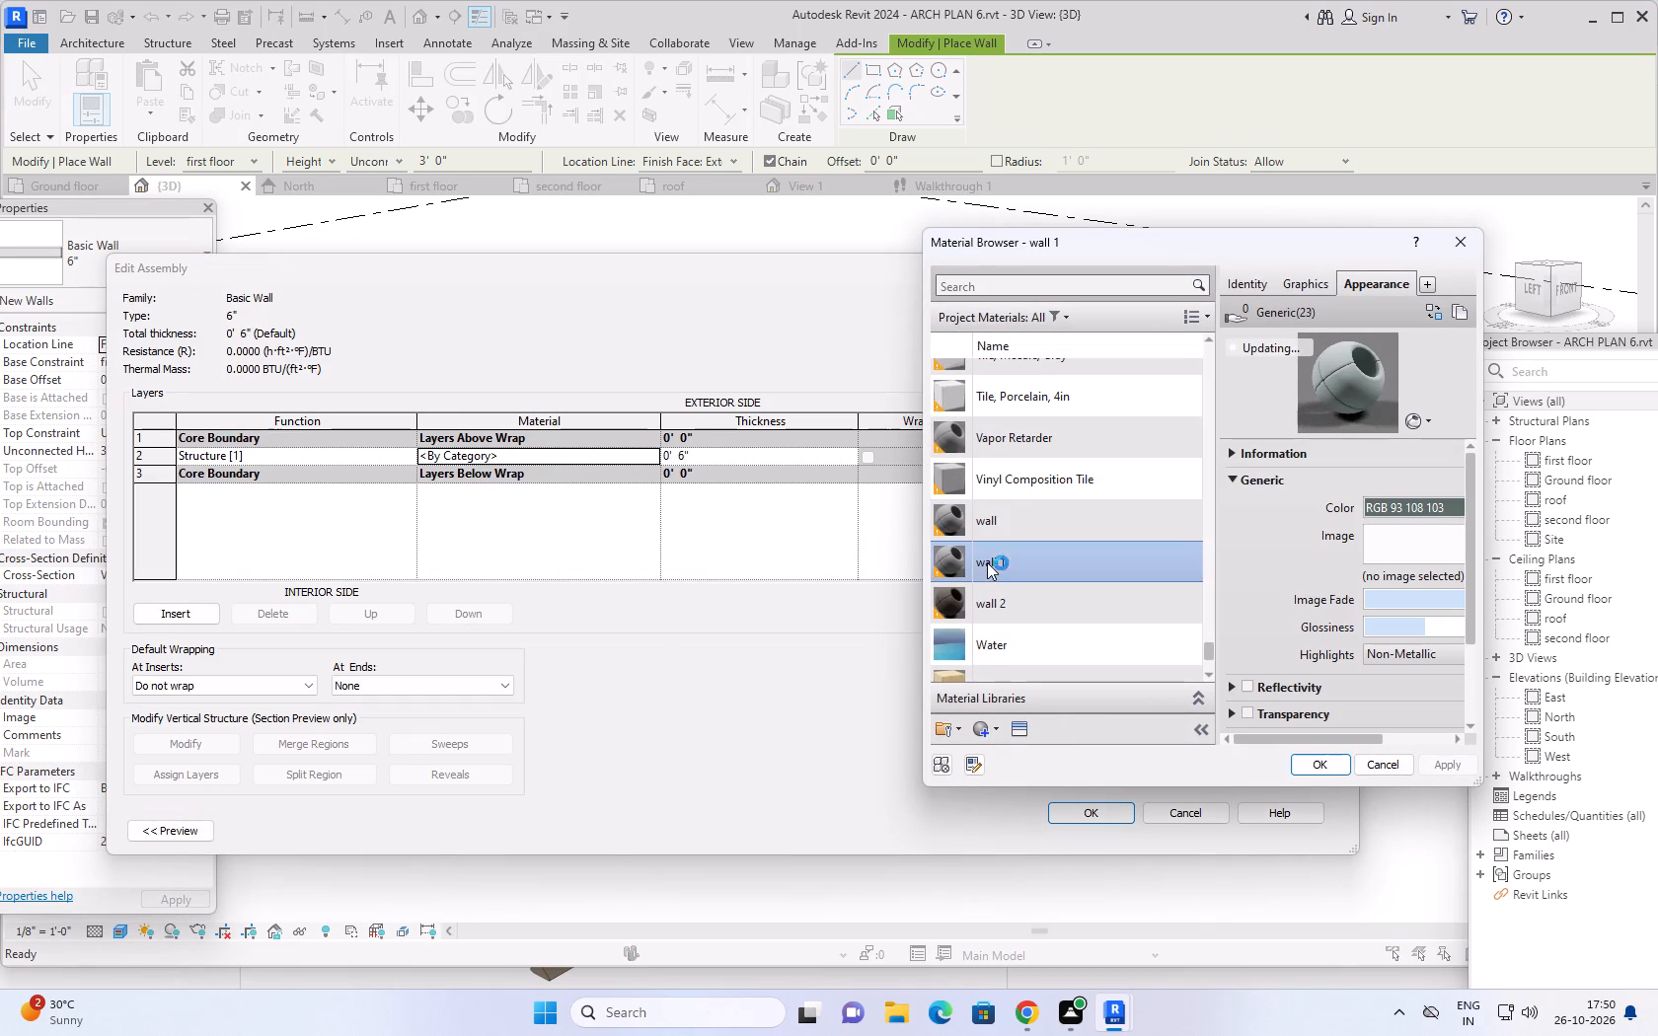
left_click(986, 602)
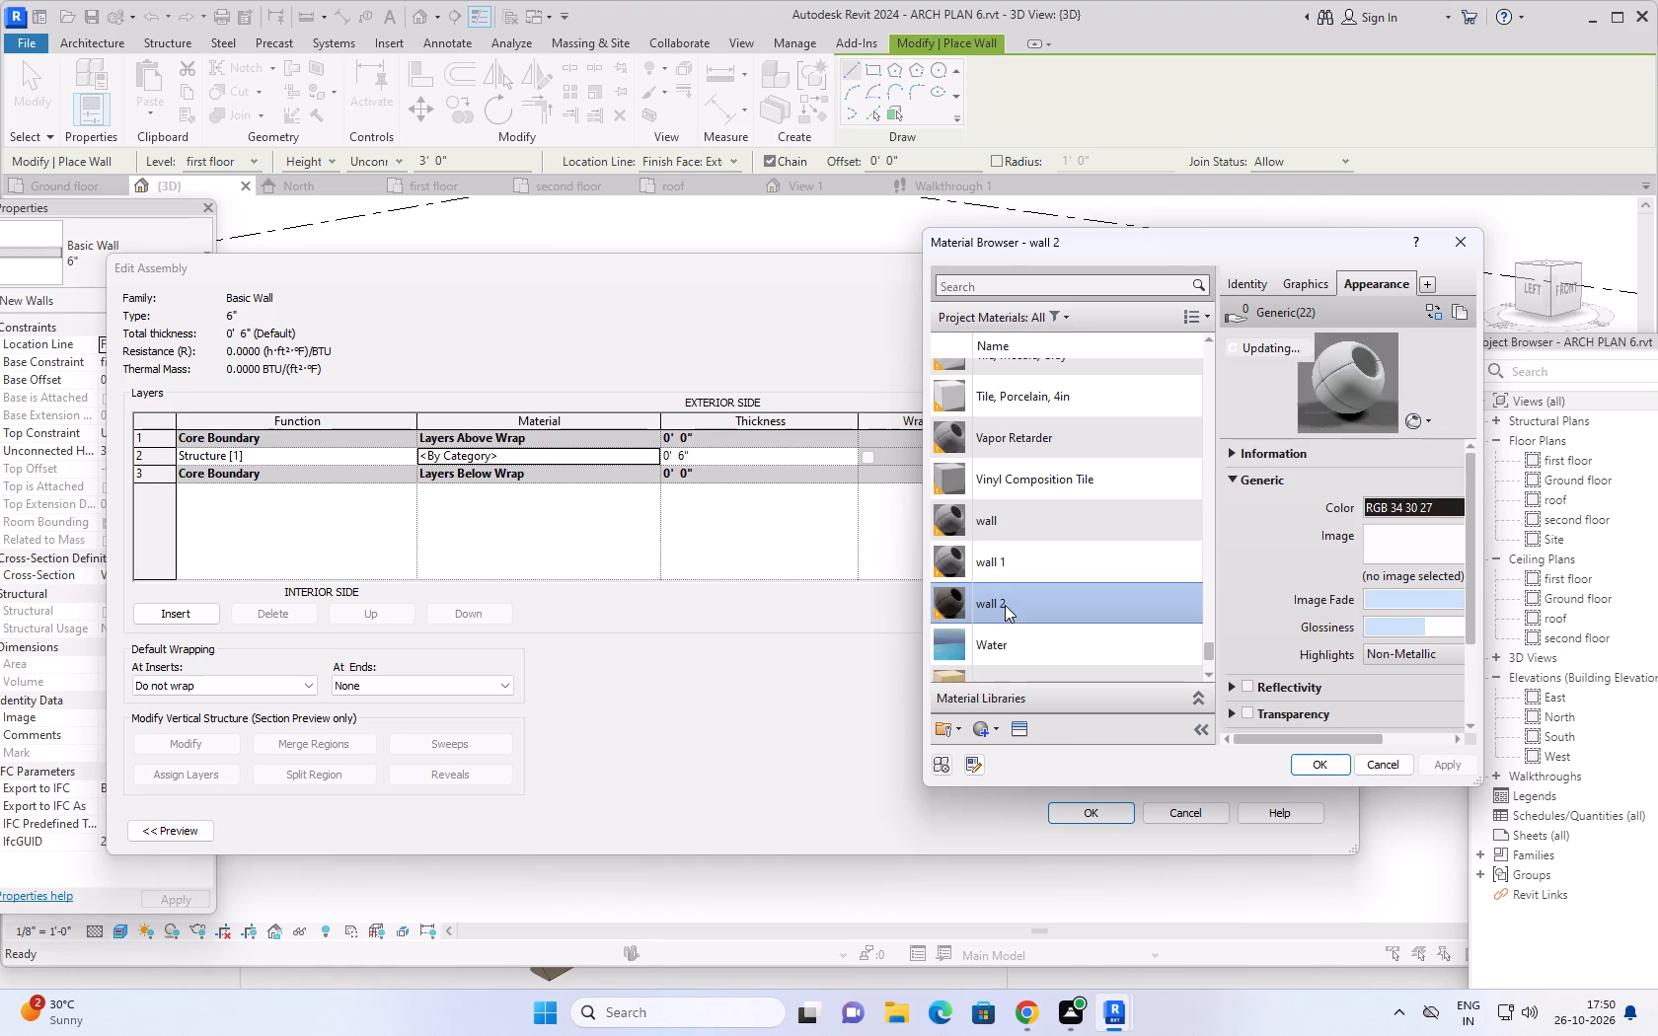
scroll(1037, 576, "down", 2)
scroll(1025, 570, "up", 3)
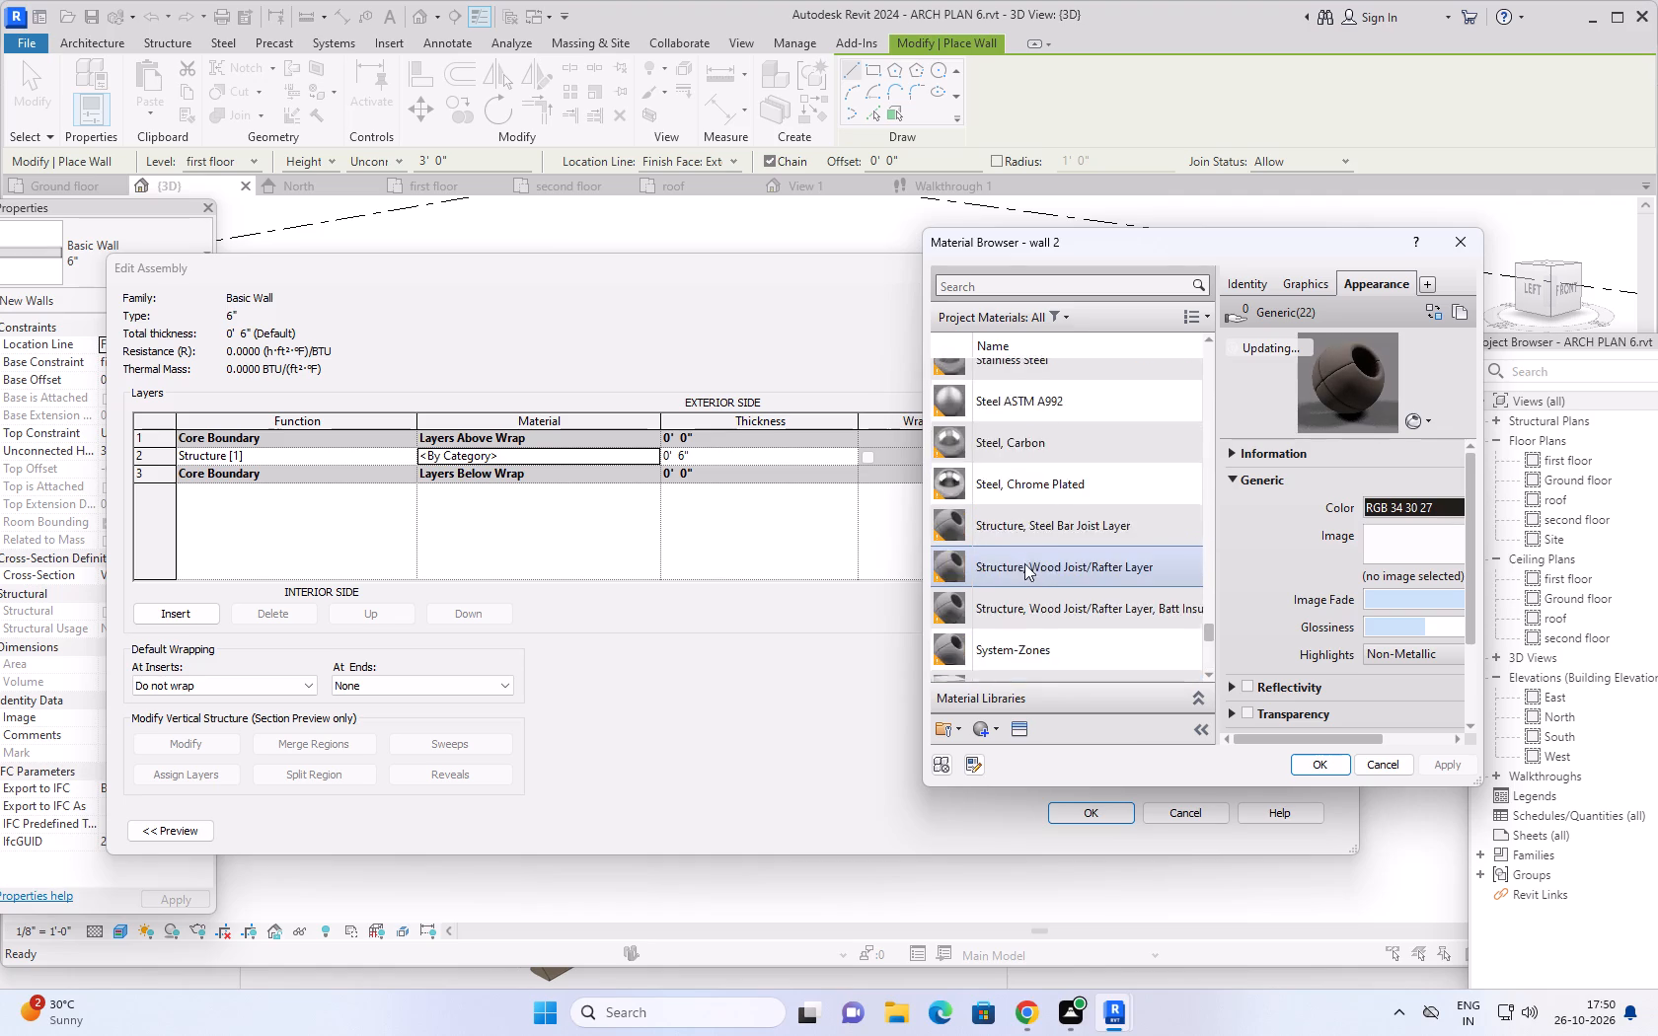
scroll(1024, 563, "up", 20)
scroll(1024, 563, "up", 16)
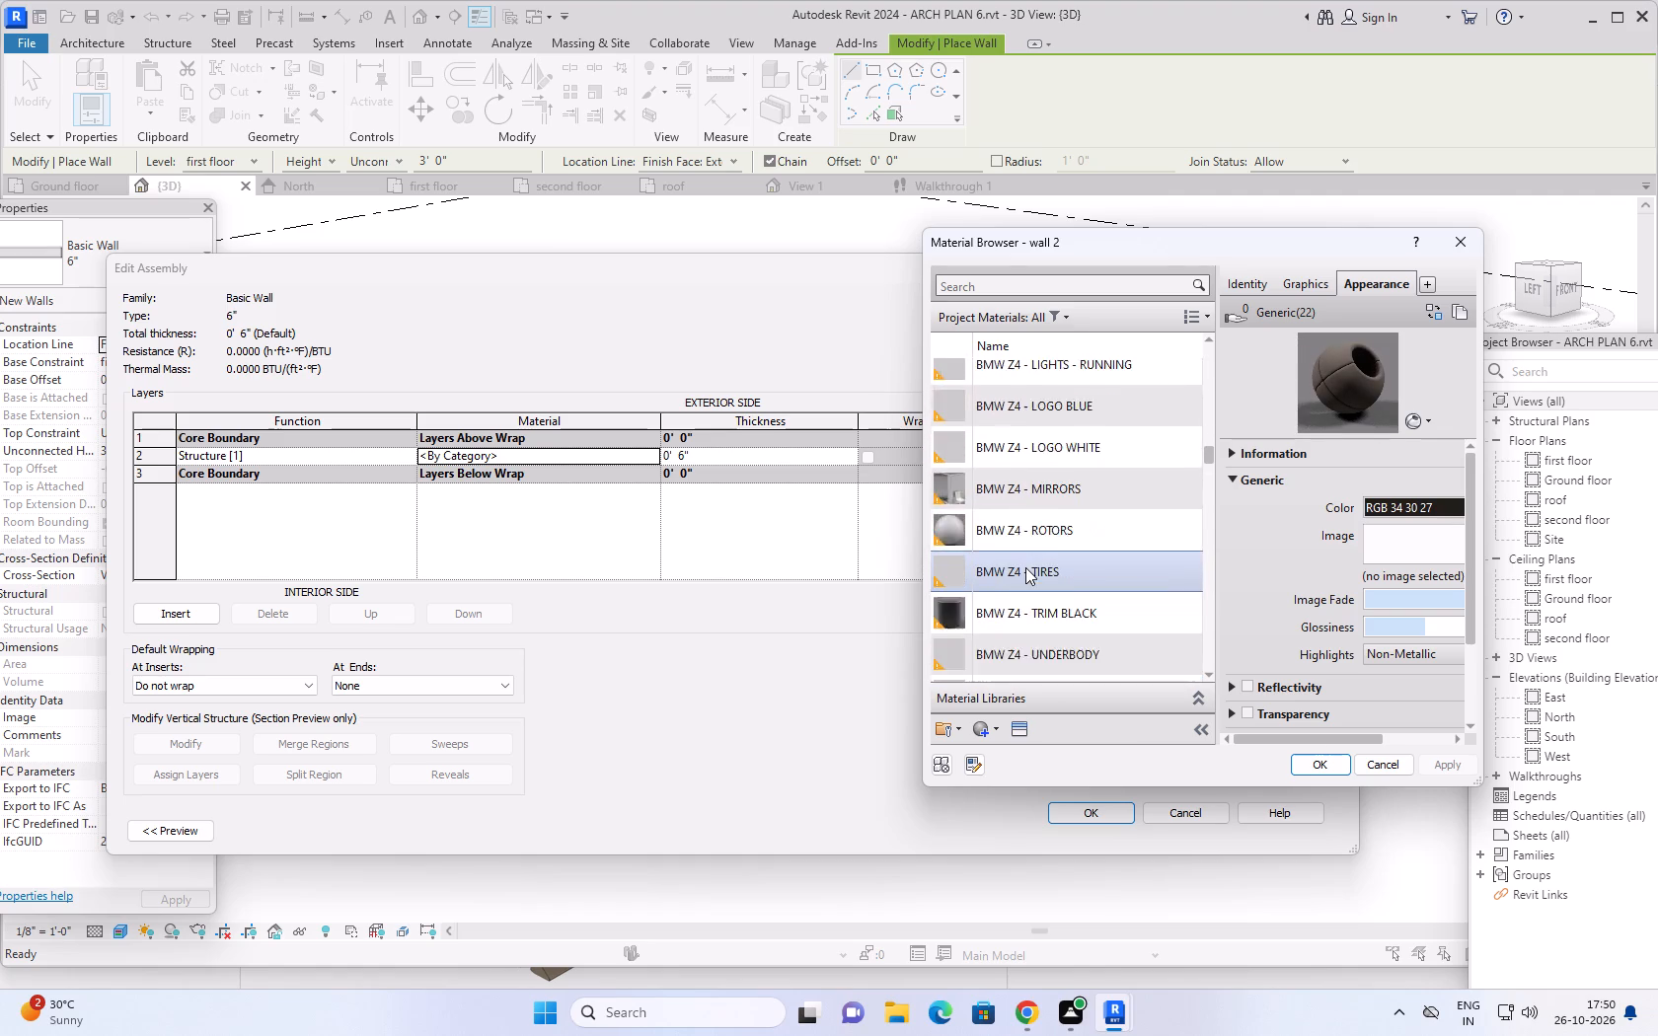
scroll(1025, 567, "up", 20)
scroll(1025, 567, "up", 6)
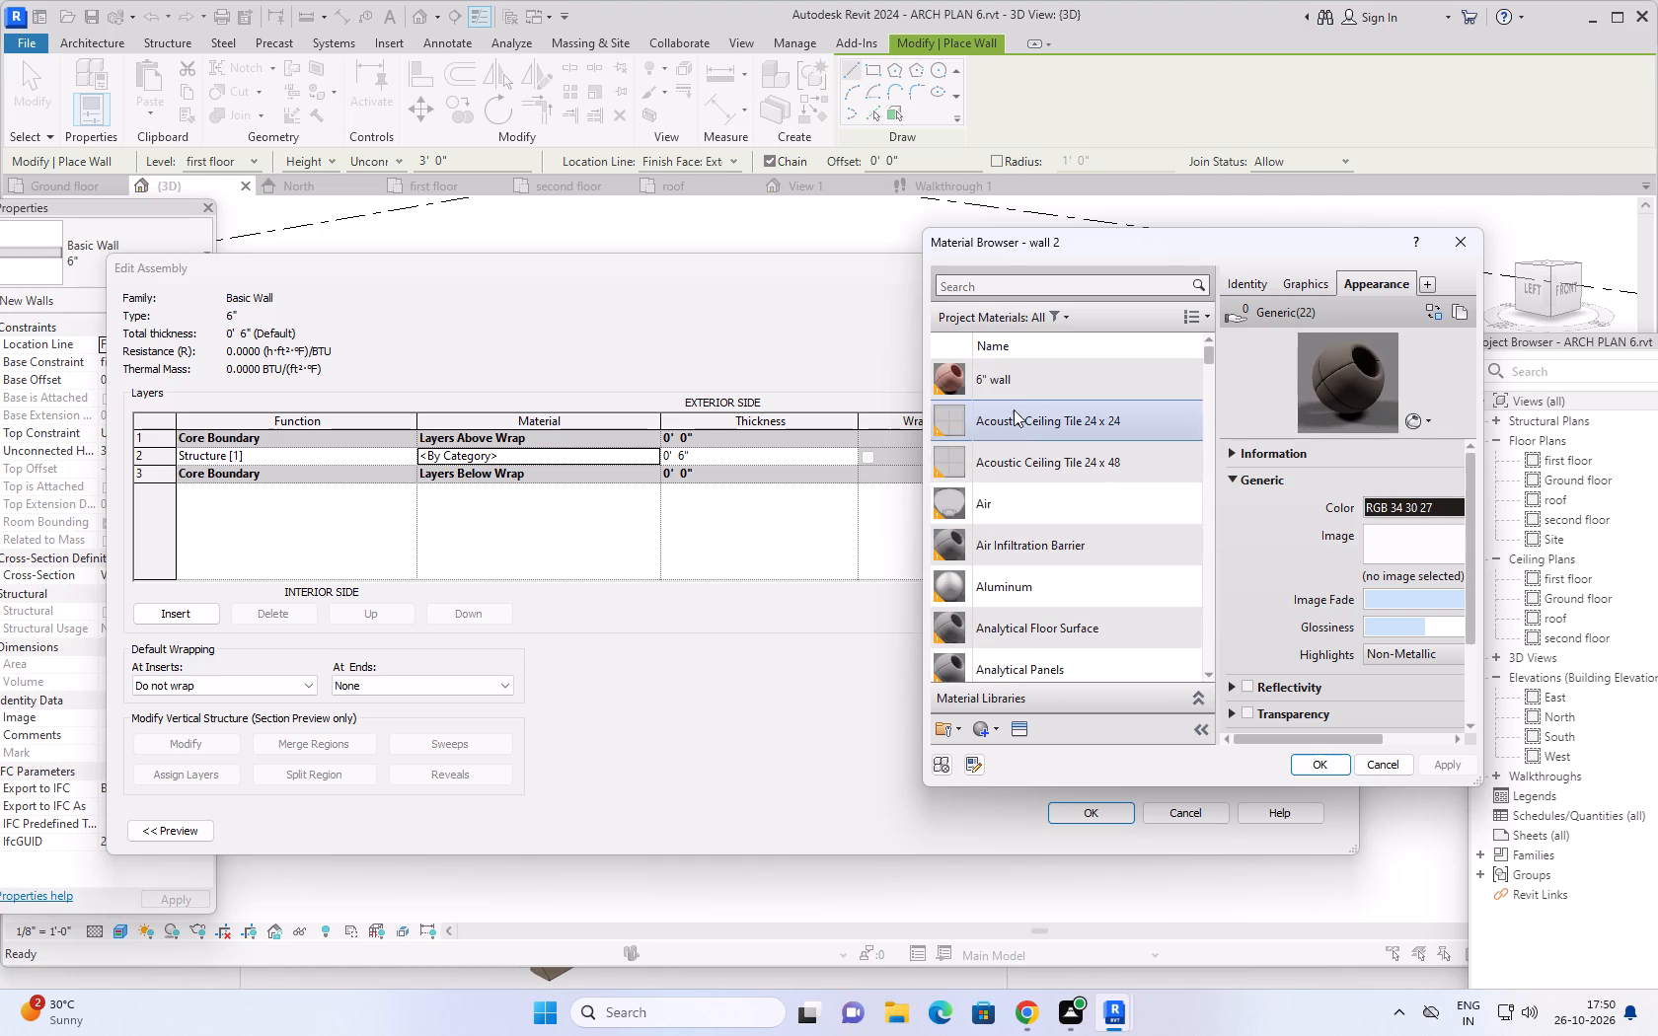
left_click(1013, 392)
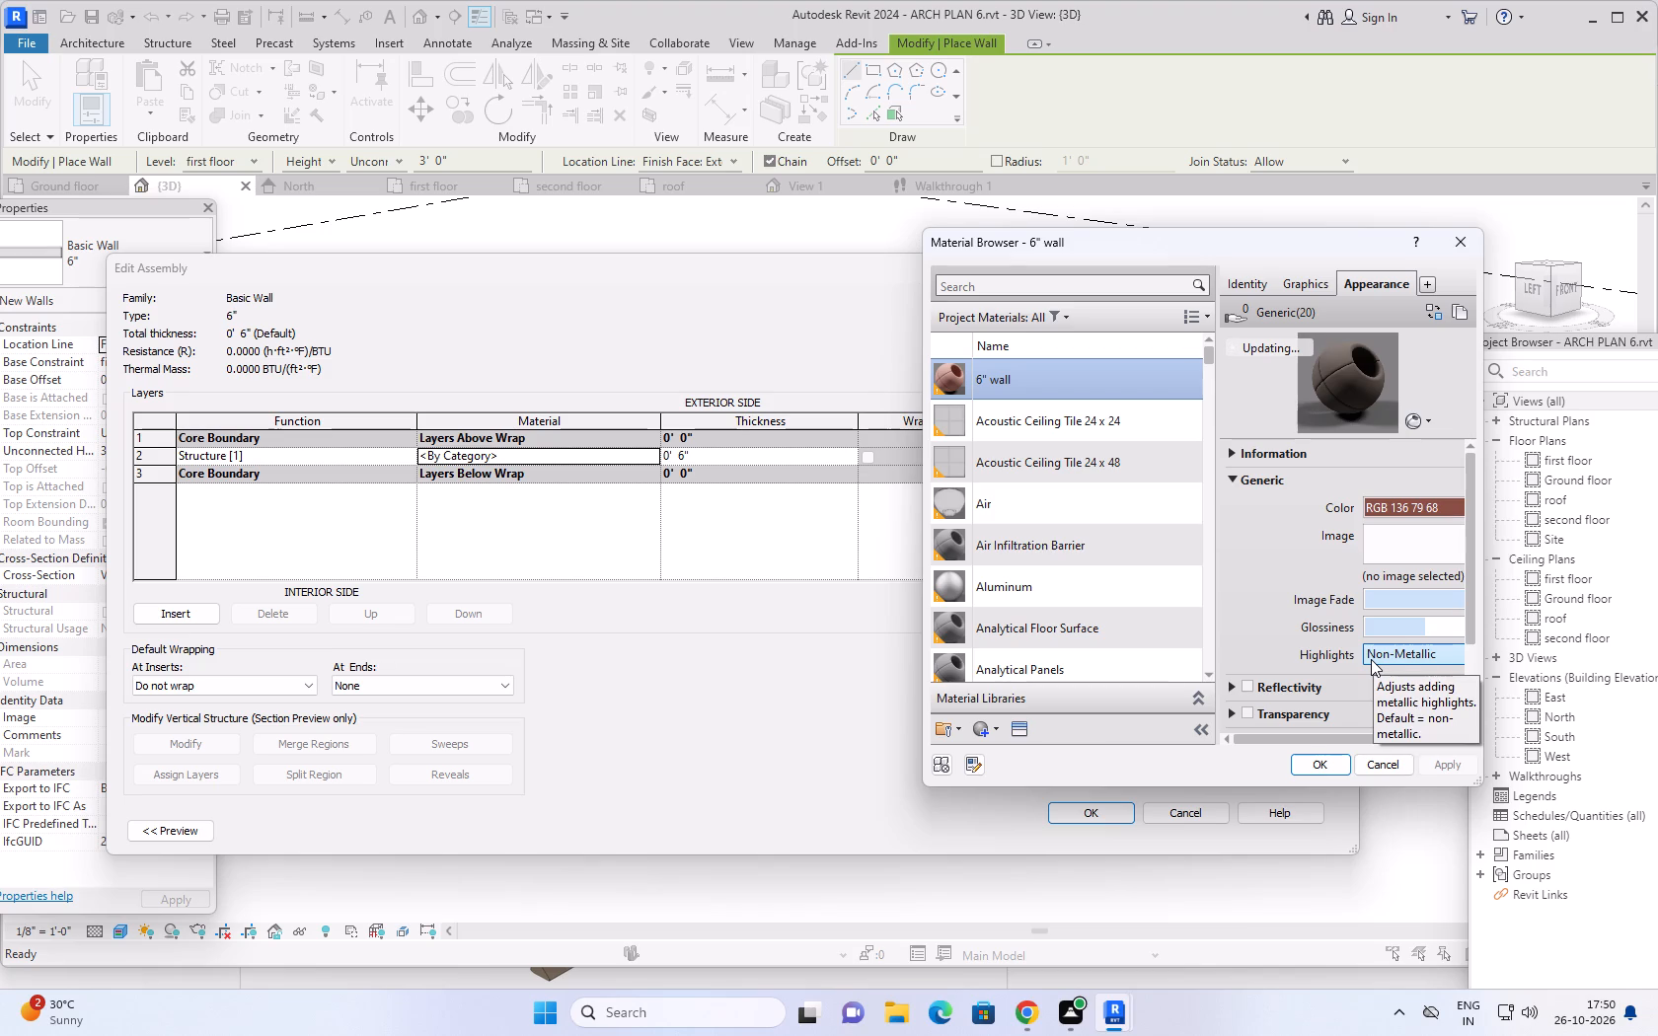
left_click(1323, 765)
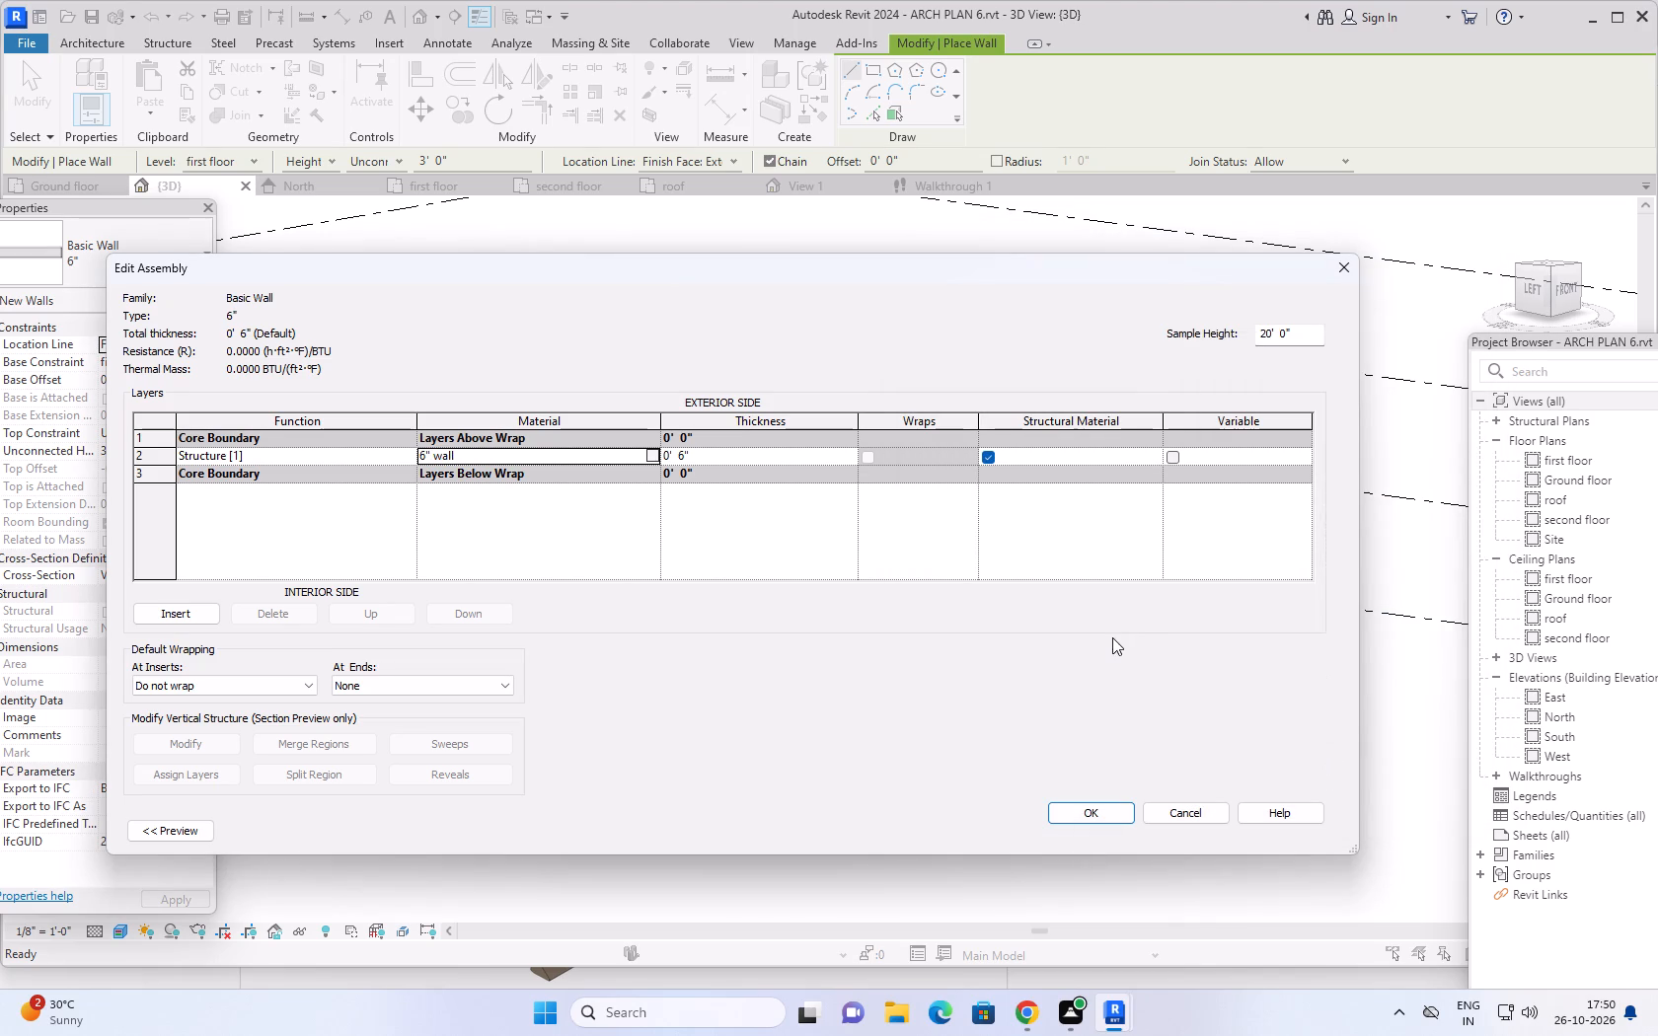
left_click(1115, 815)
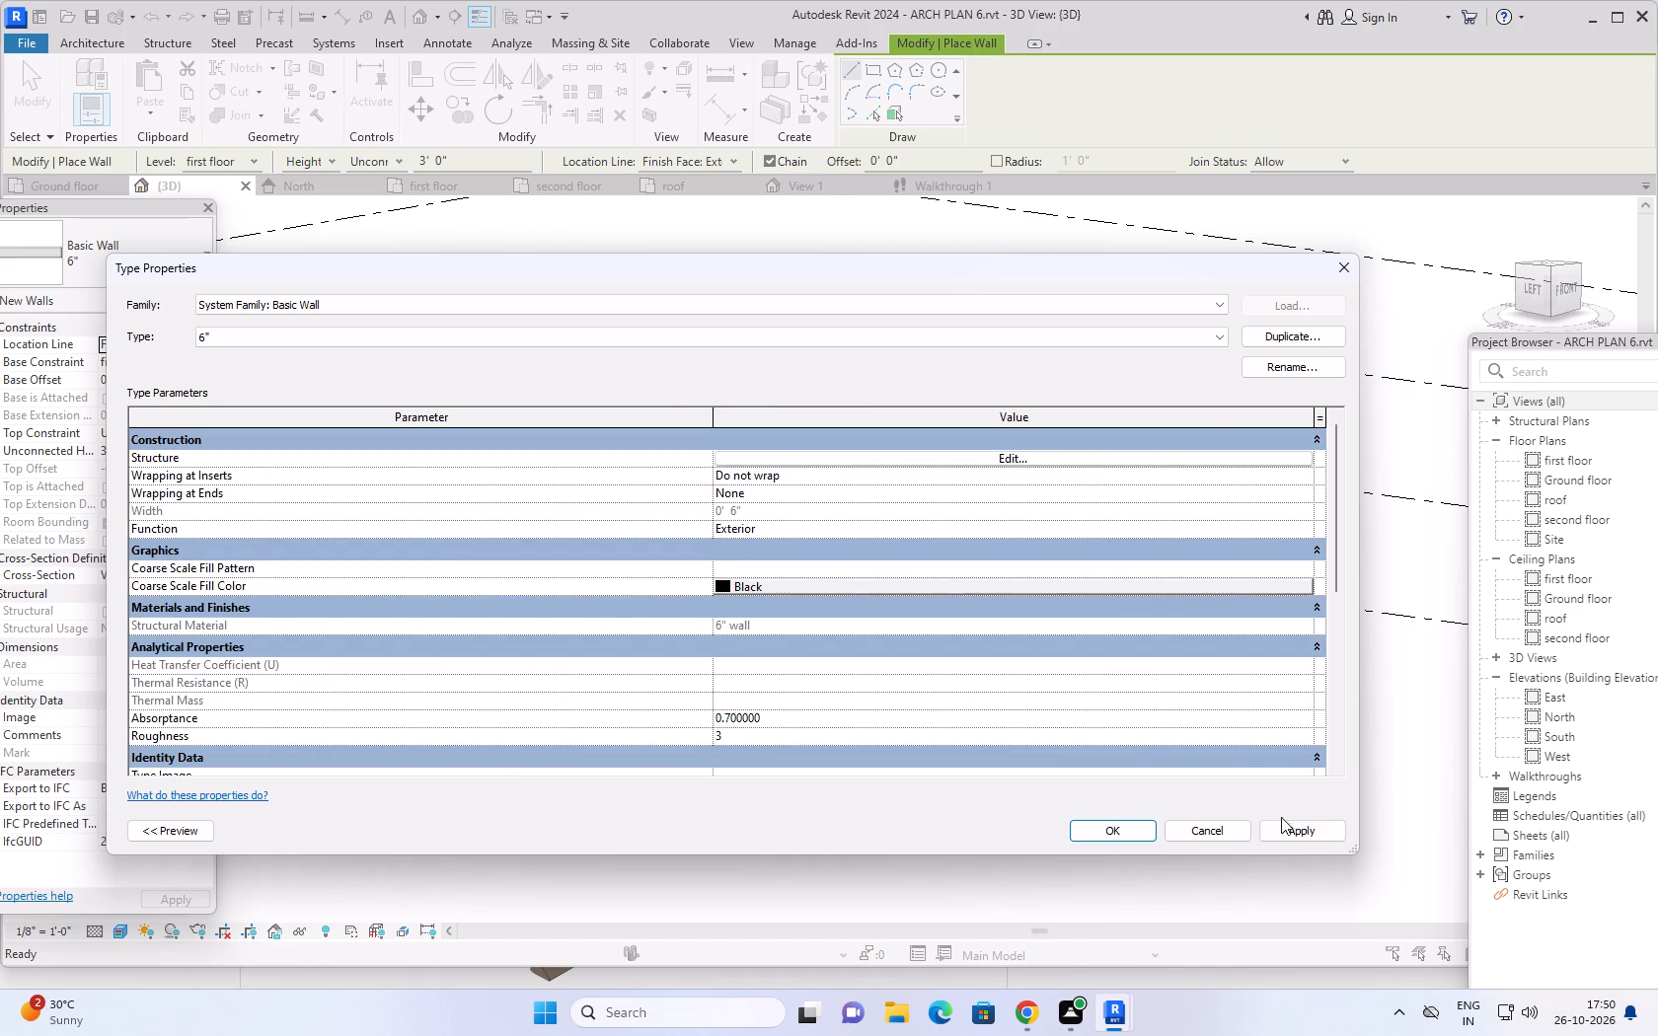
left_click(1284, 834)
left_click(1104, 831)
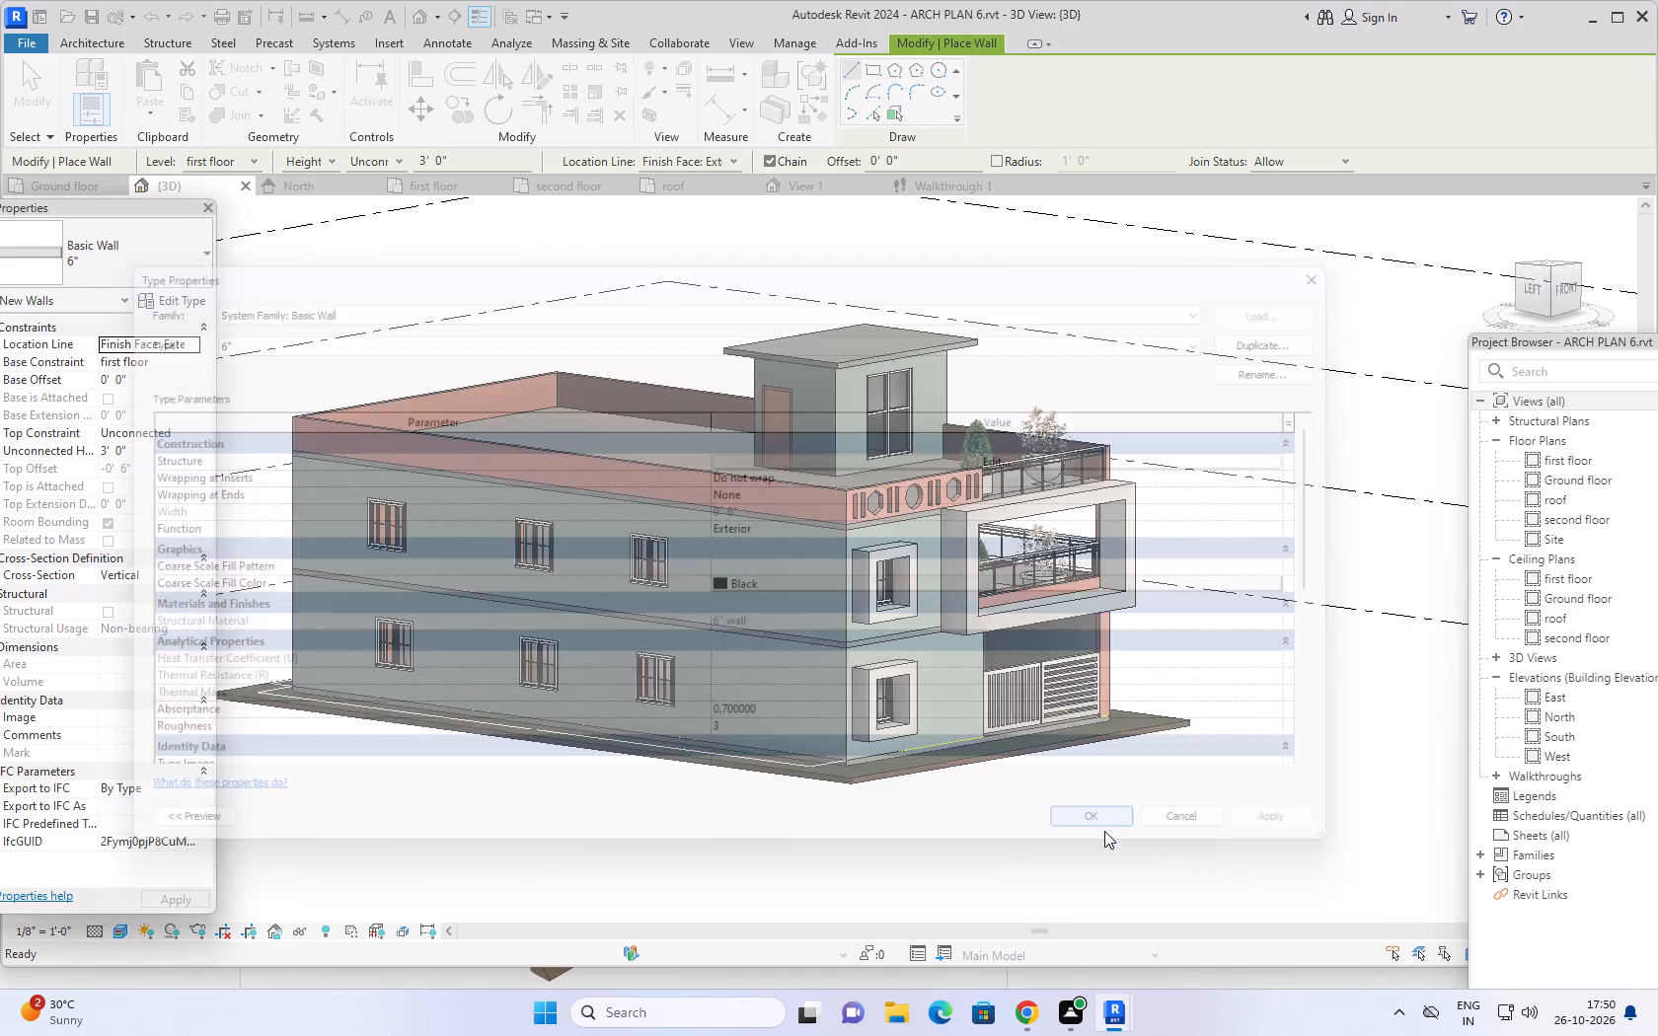
Examine the parapet, balcony and gate-side walls from the front corner and the side of the house for the new wall colour.
middle_click_drag(1094, 812, 1083, 815)
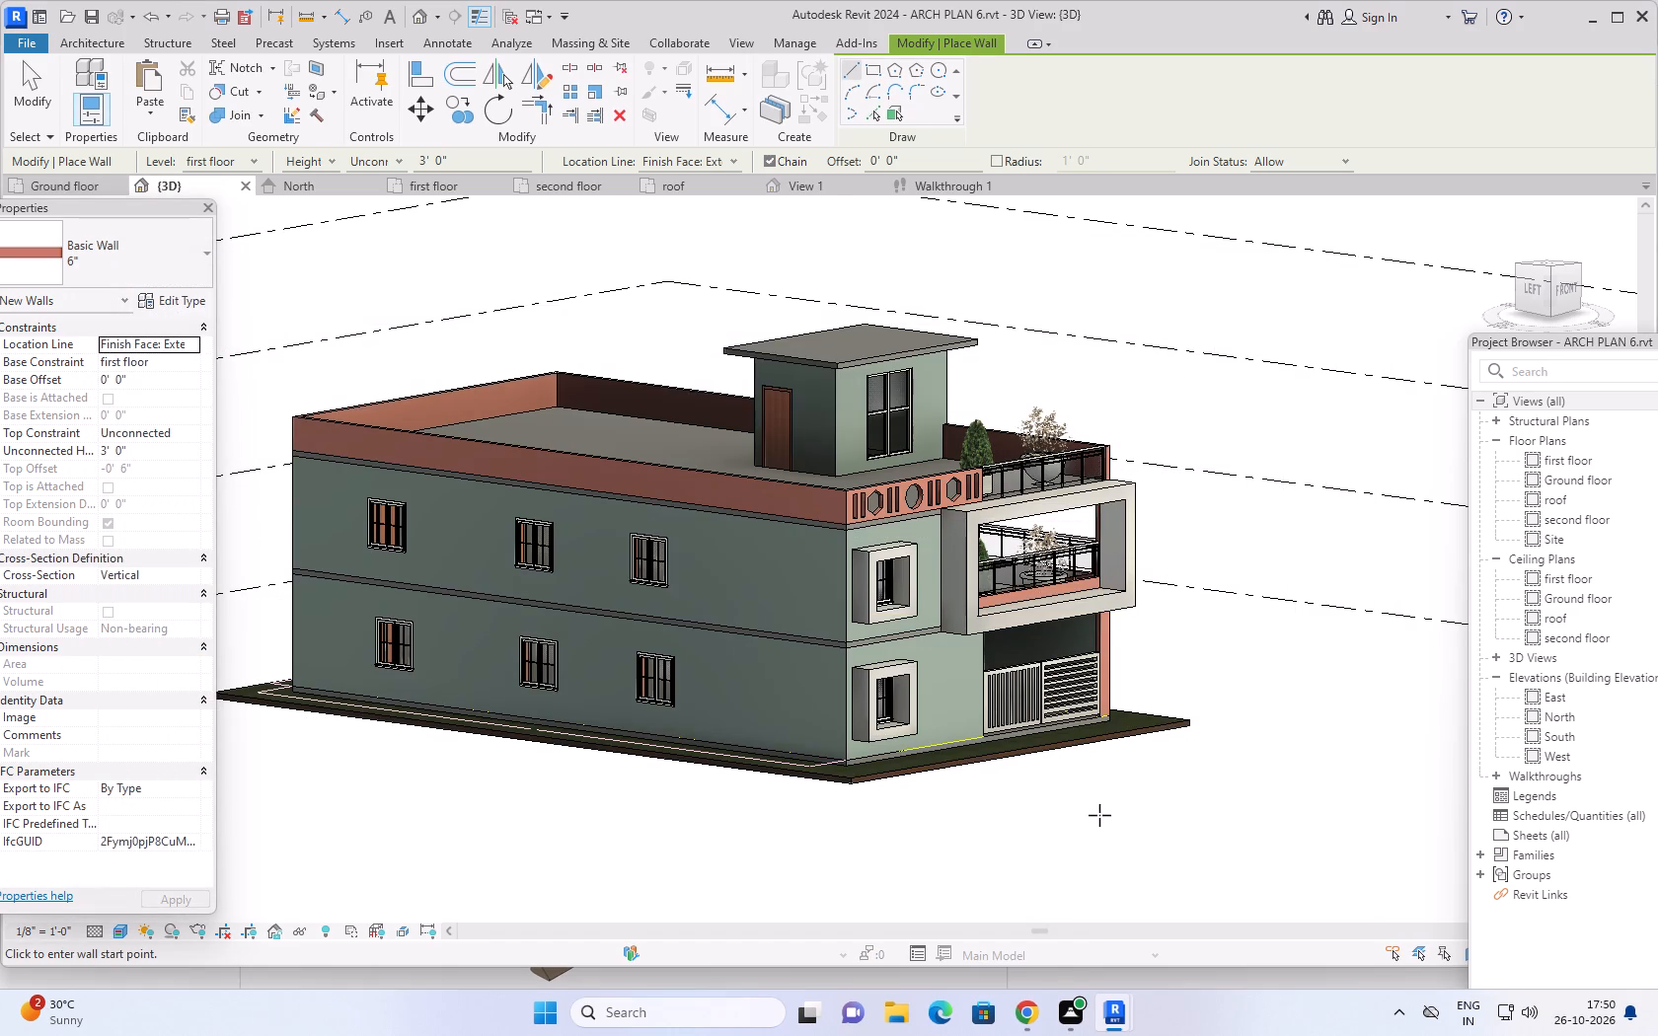
middle_click_drag(1111, 816, 598, 795)
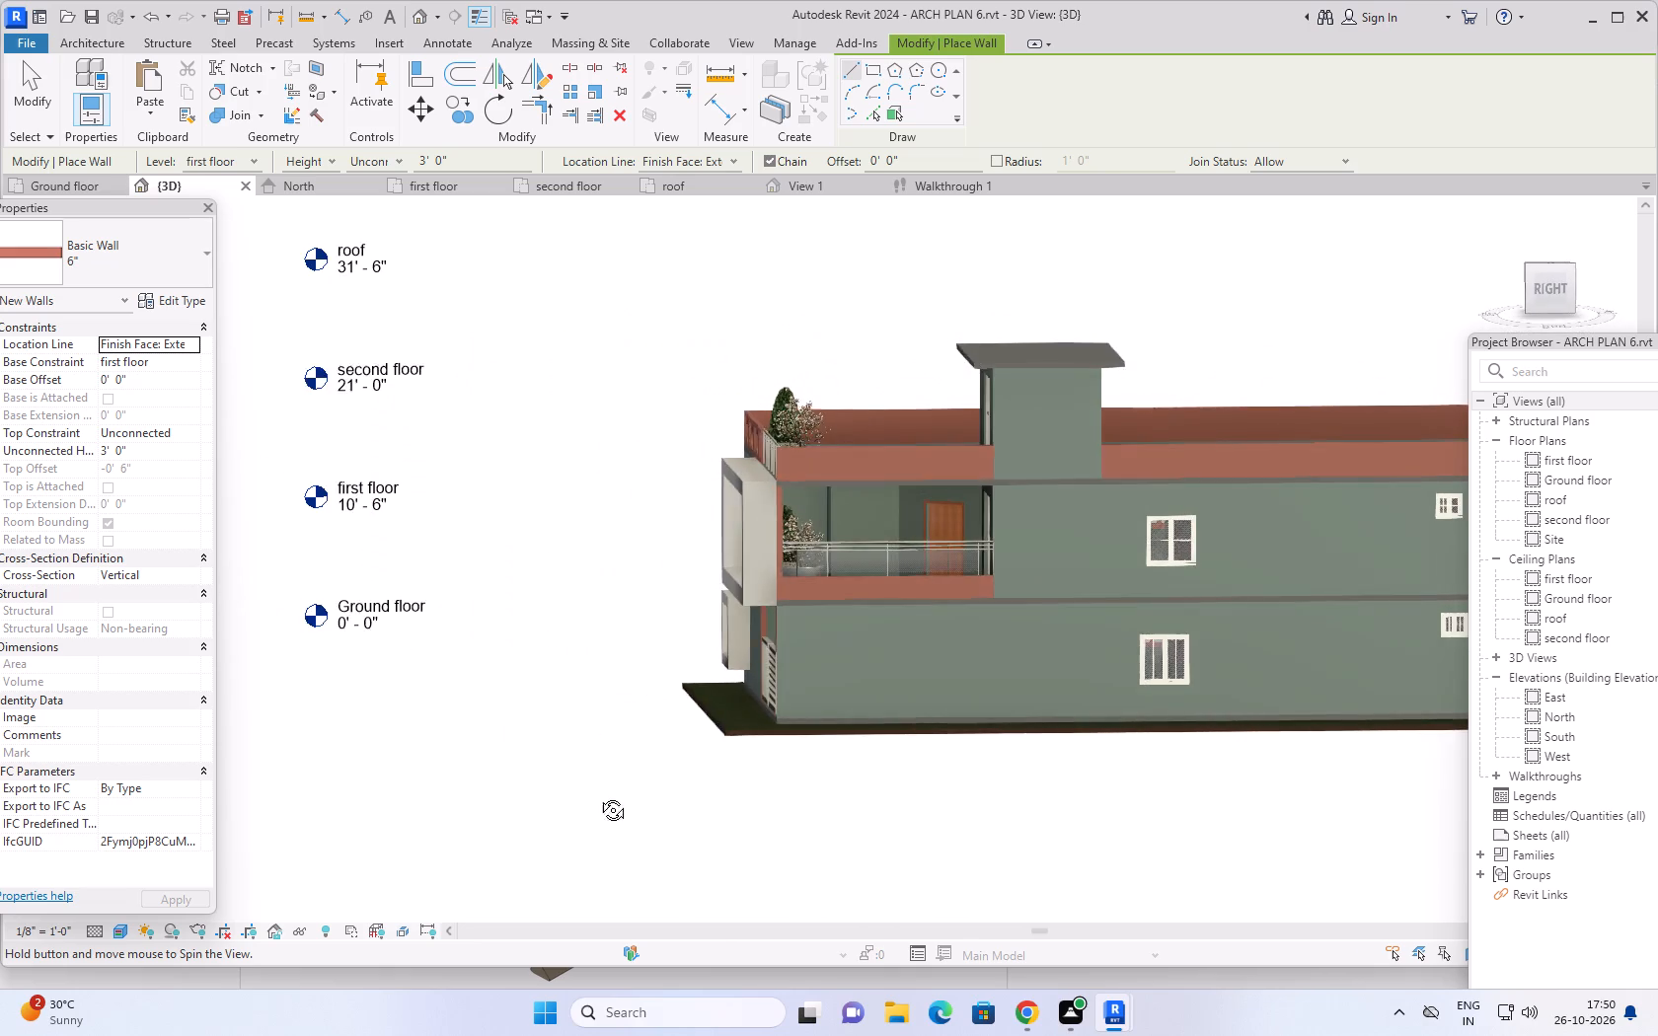
middle_click_drag(598, 795, 1184, 756)
scroll(1148, 769, "up", 1)
middle_click_drag(1161, 767, 1072, 831, "shift")
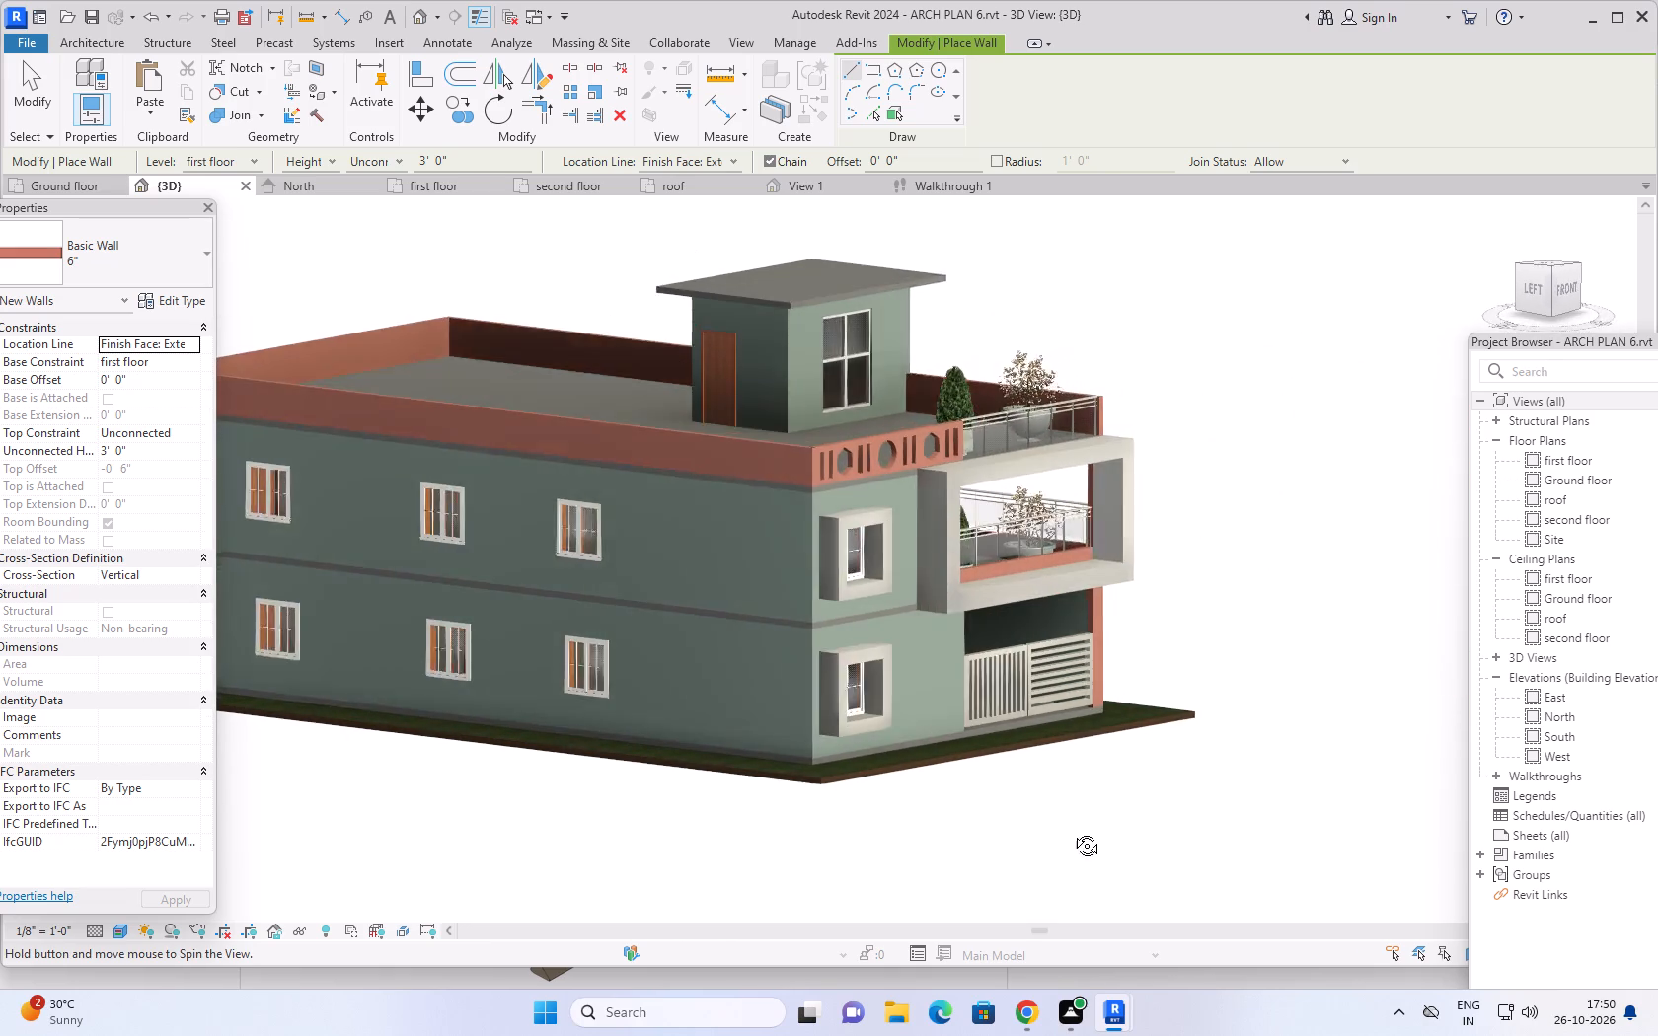
middle_click_drag(1072, 831, 1094, 819, "shift")
scroll(1094, 819, "up", 1)
scroll(1082, 819, "down", 2)
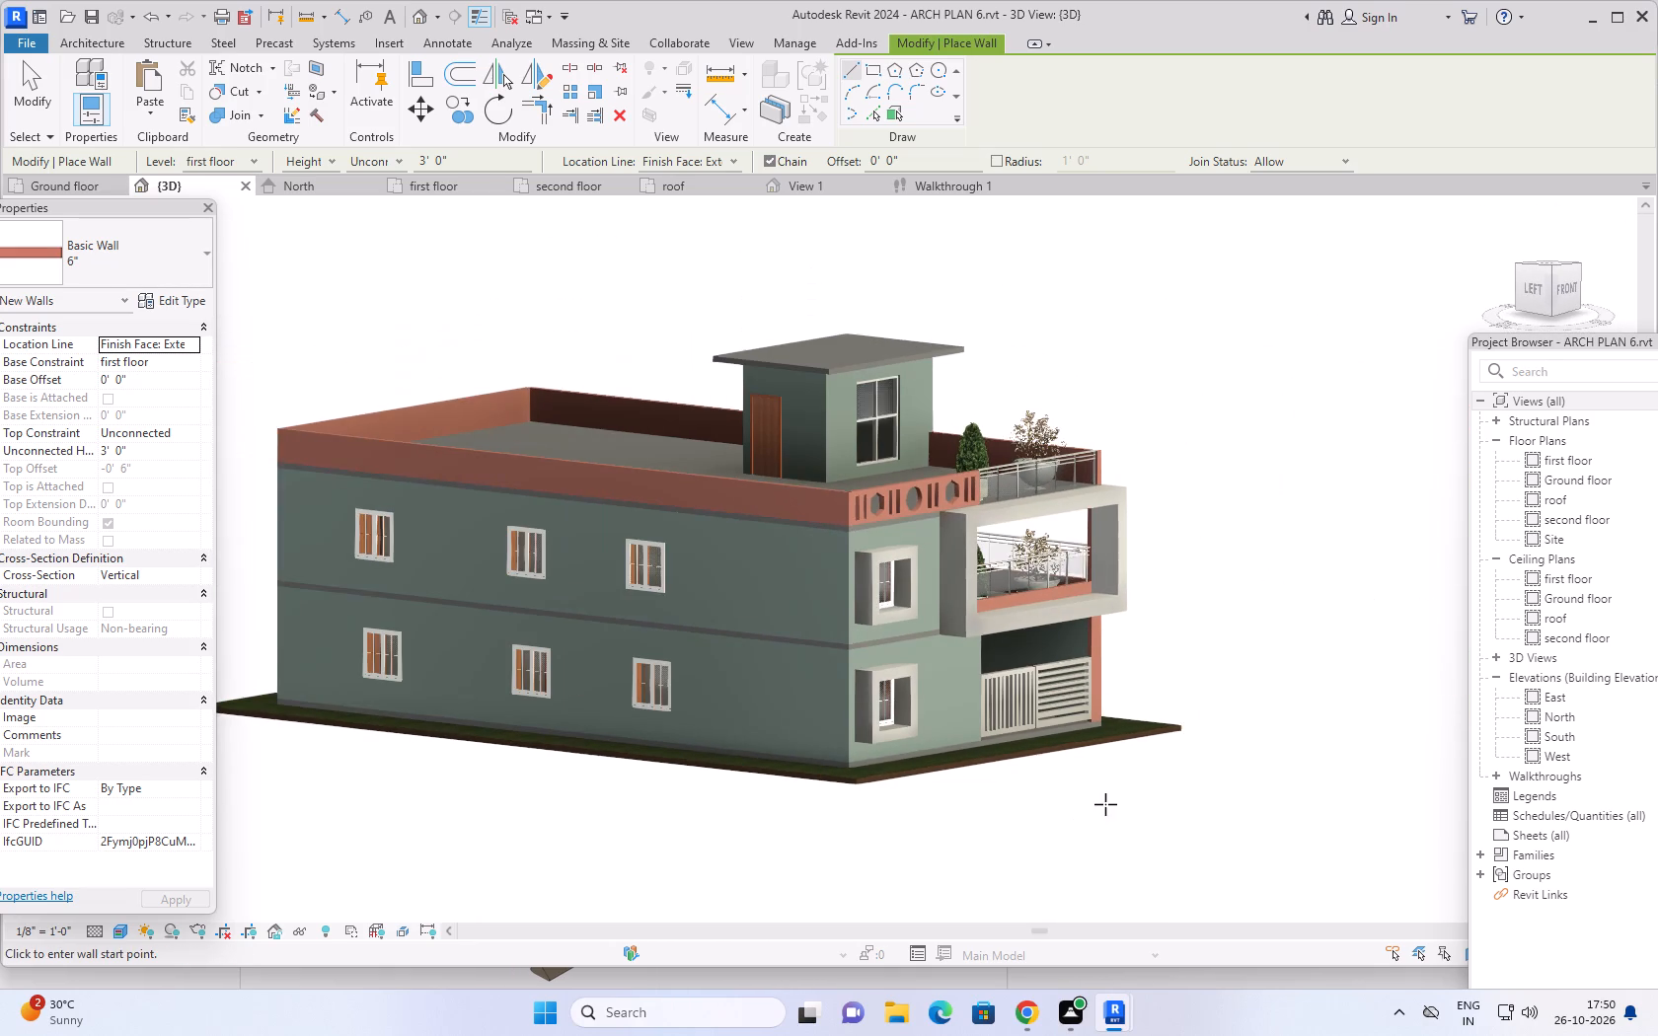
middle_click_drag(1105, 804, 1148, 802)
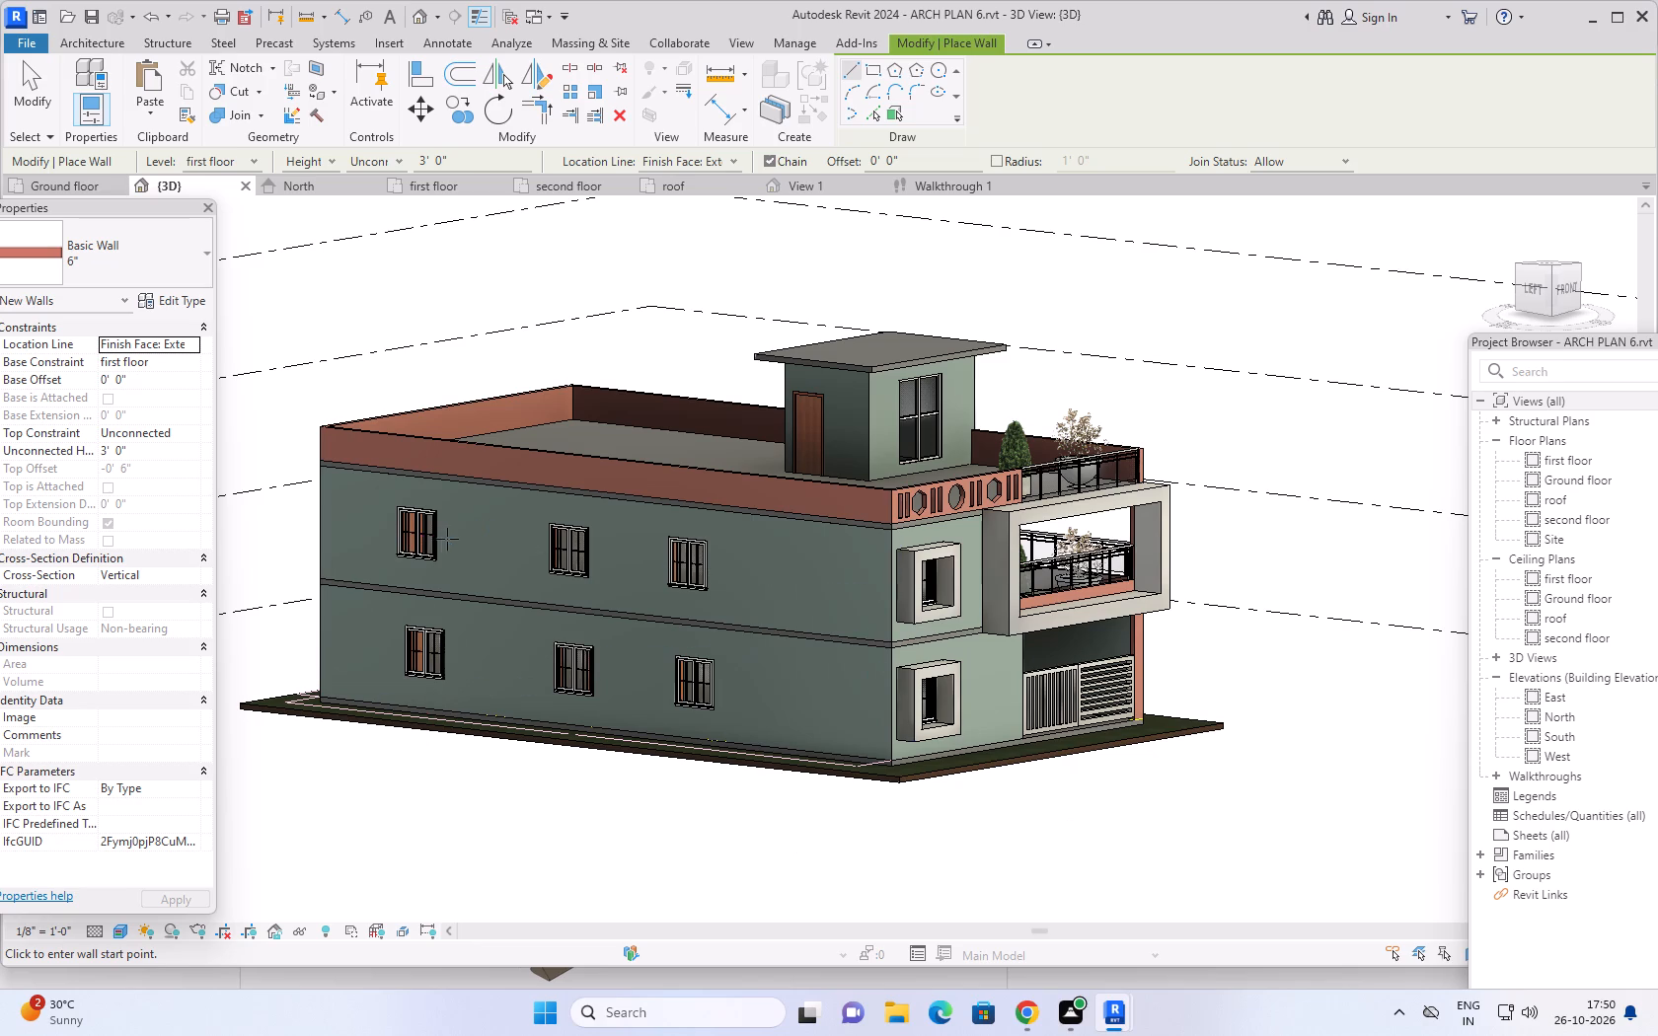
Change the structure layer material of the 6" basic wall type to "wall 2" and apply it.
left_click(180, 293)
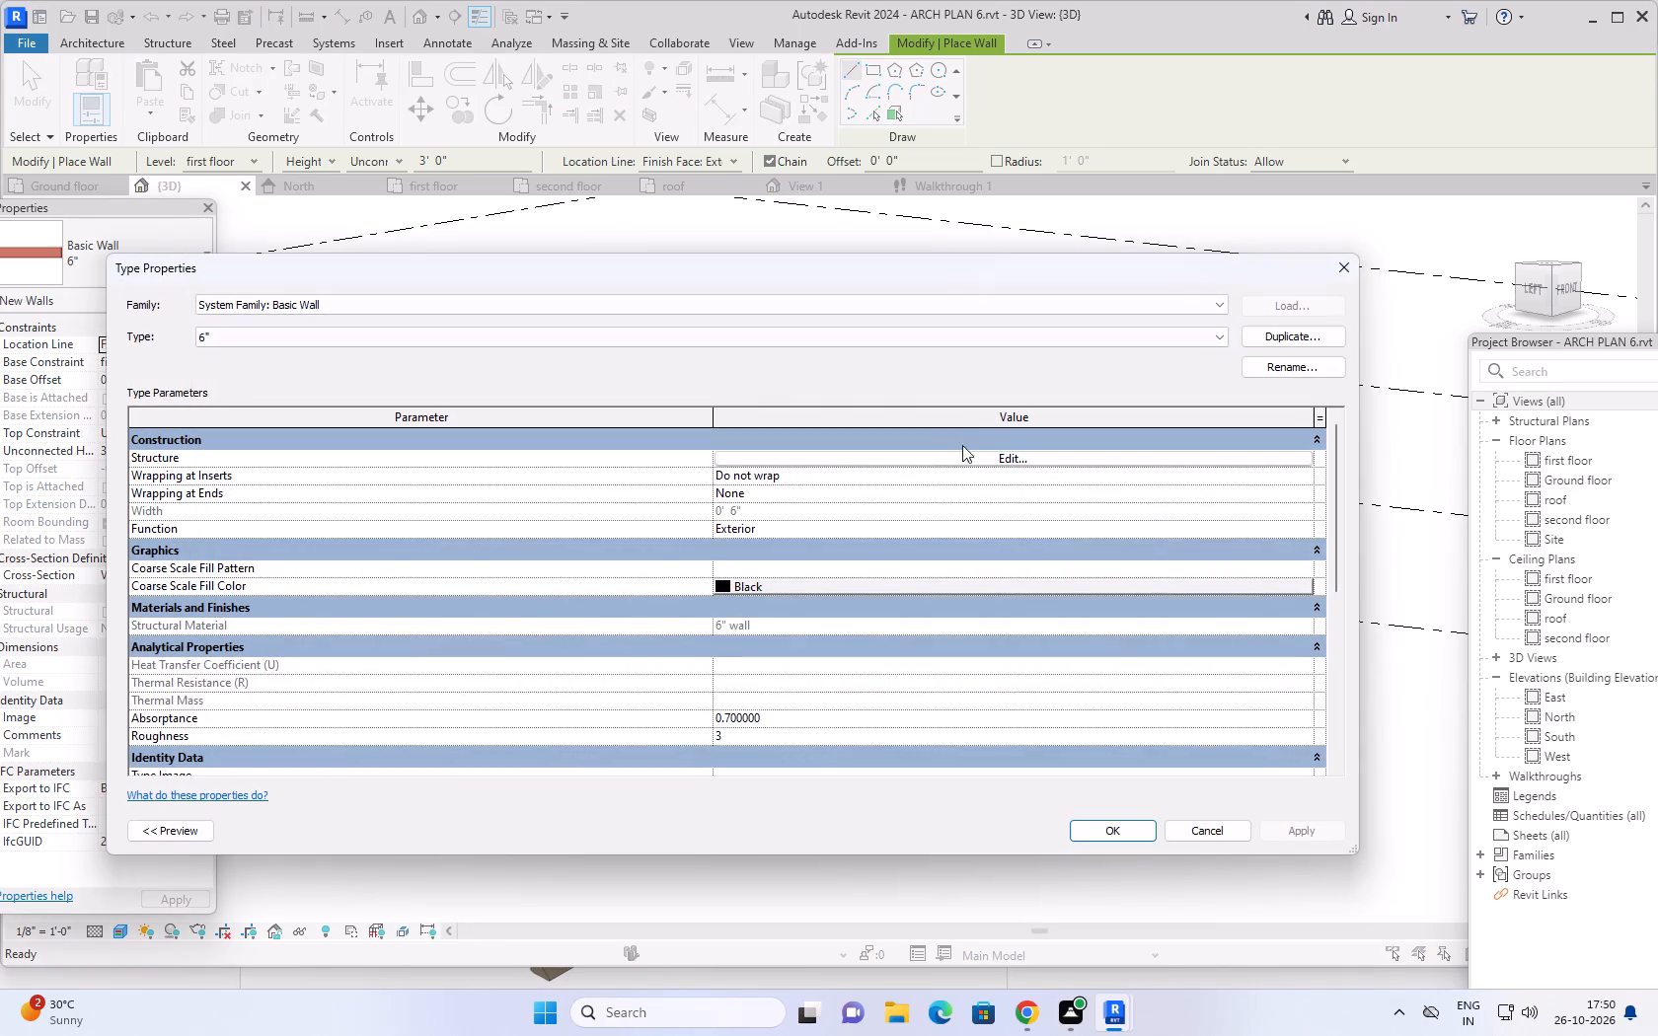
left_click(937, 463)
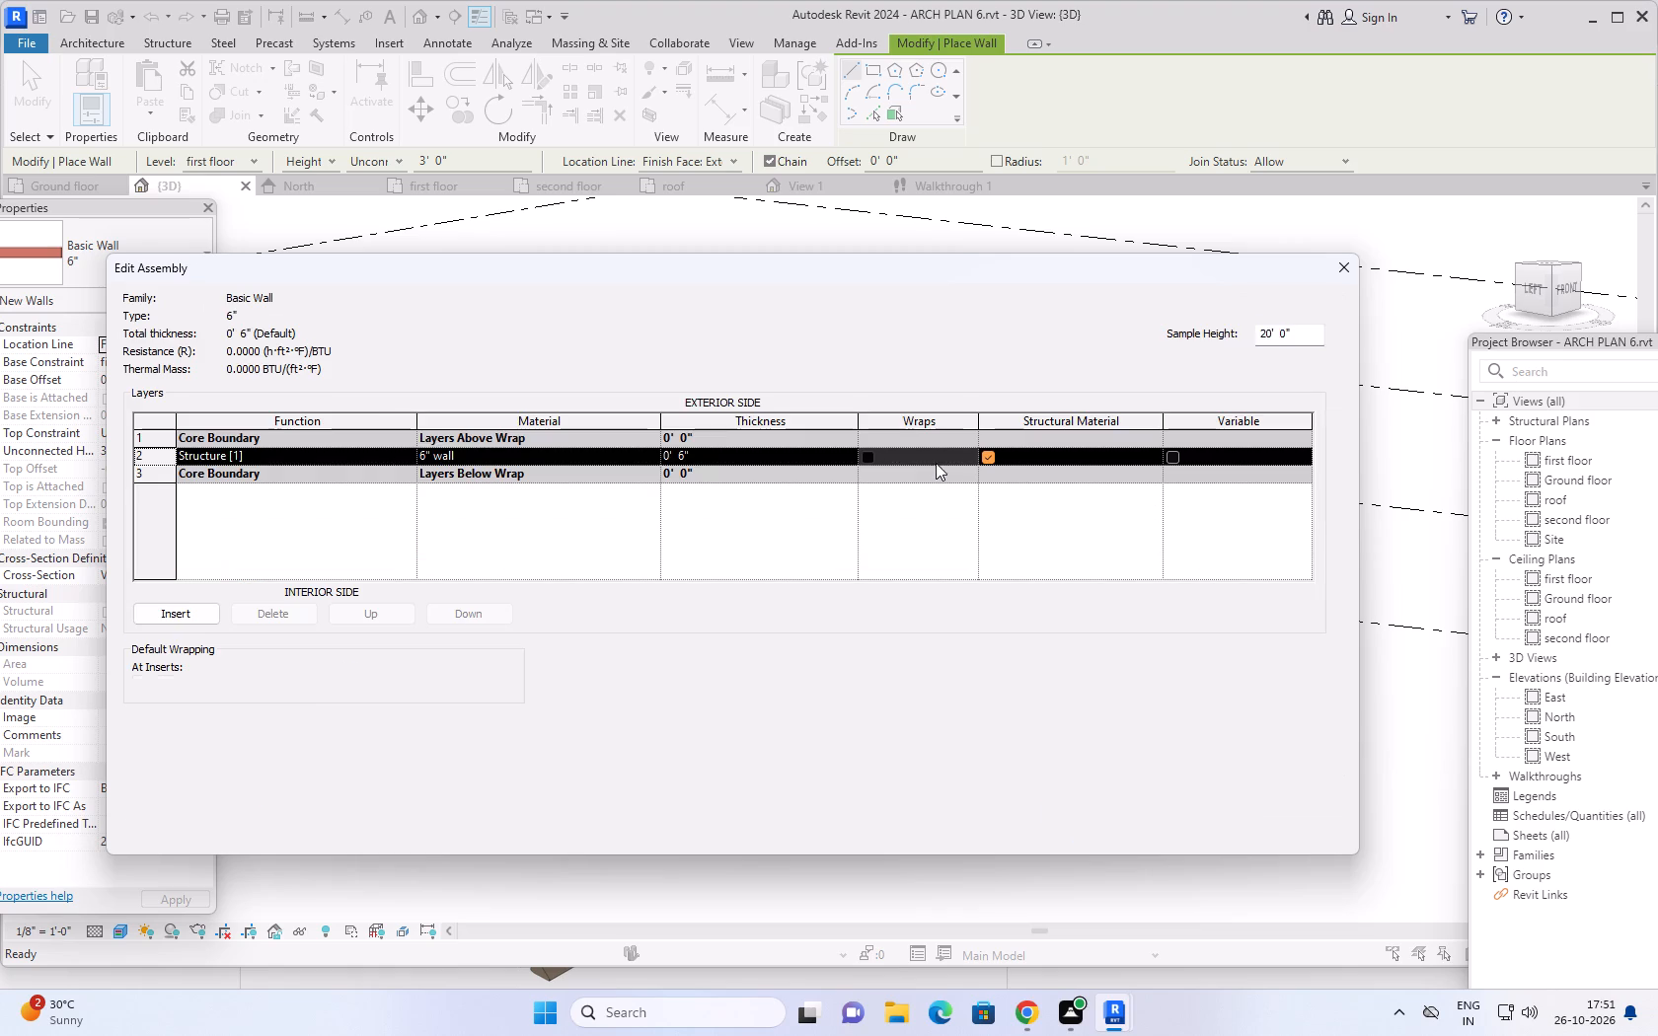
left_click(649, 456)
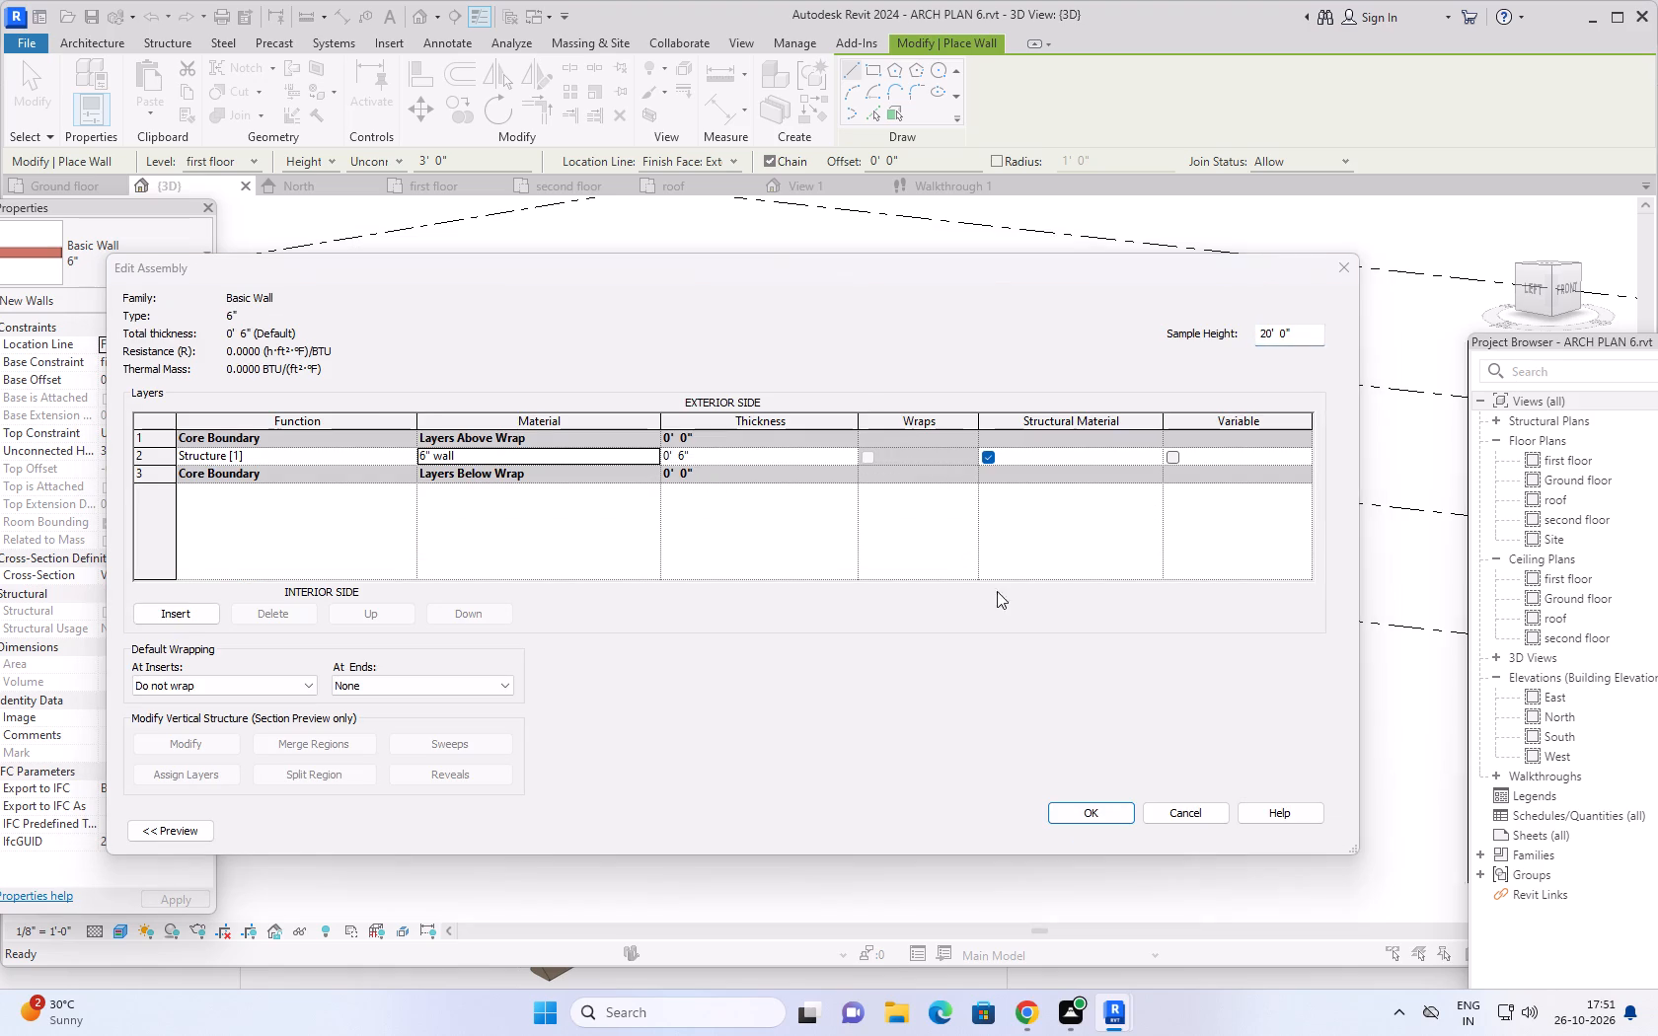
scroll(995, 527, "down", 19)
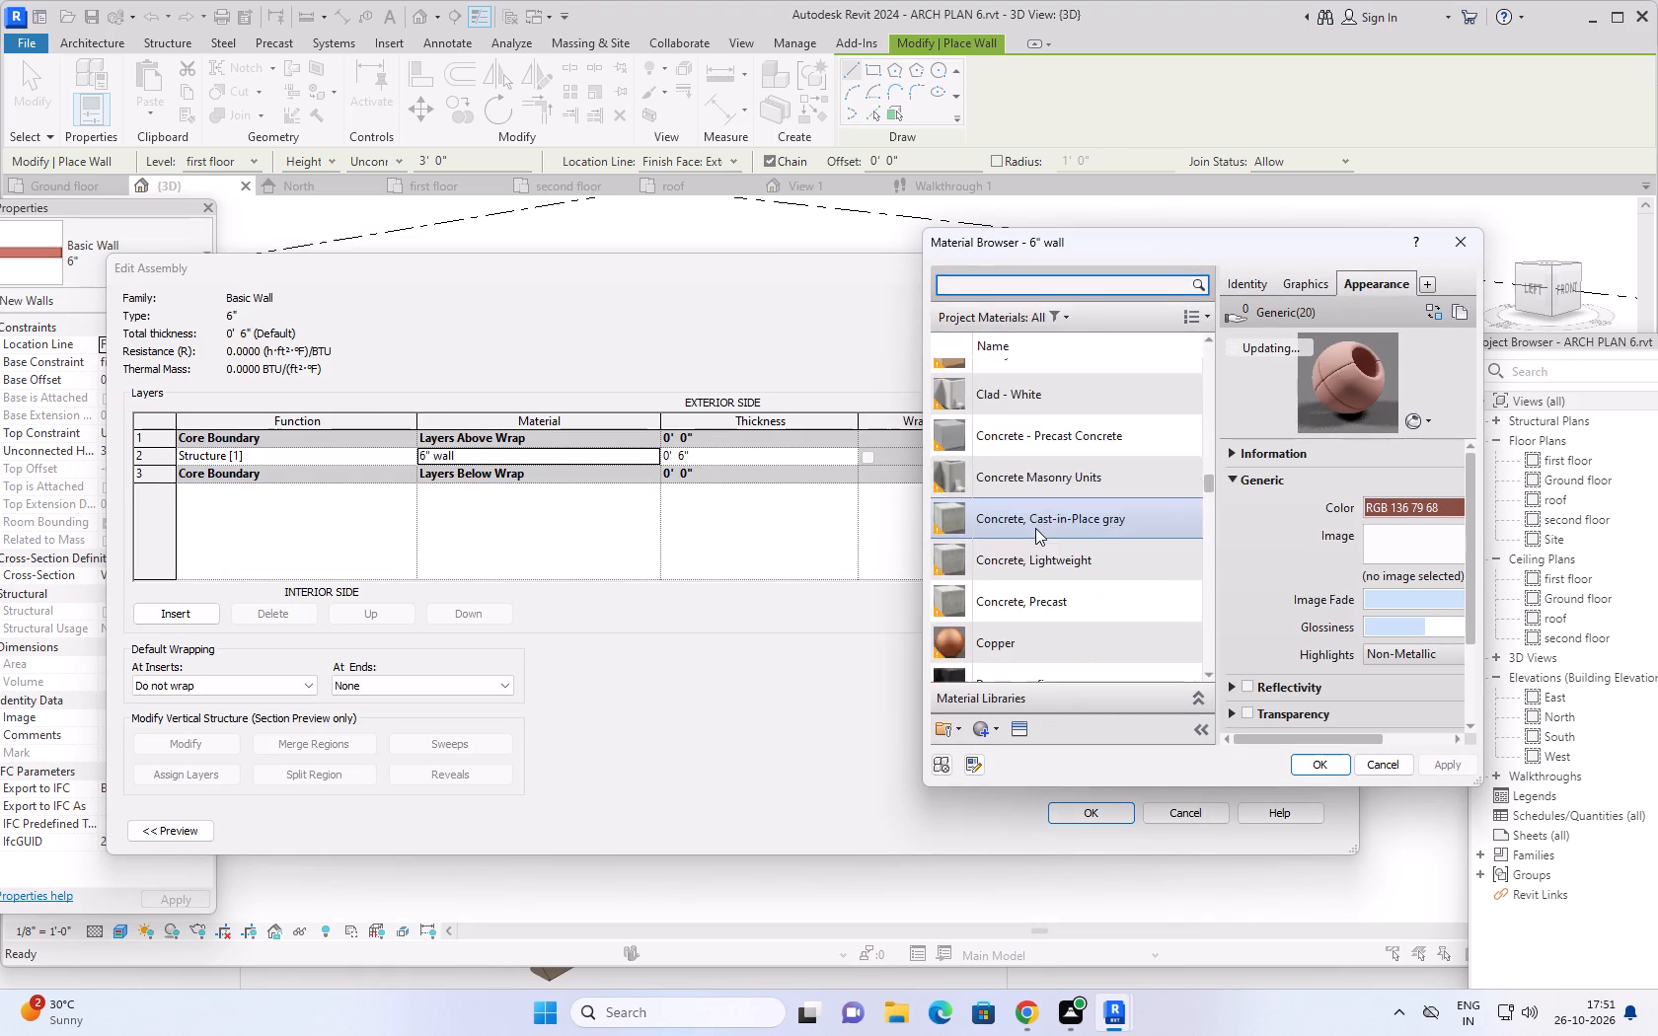
scroll(1035, 528, "down", 5)
scroll(1036, 528, "up", 4)
scroll(1037, 528, "down", 2)
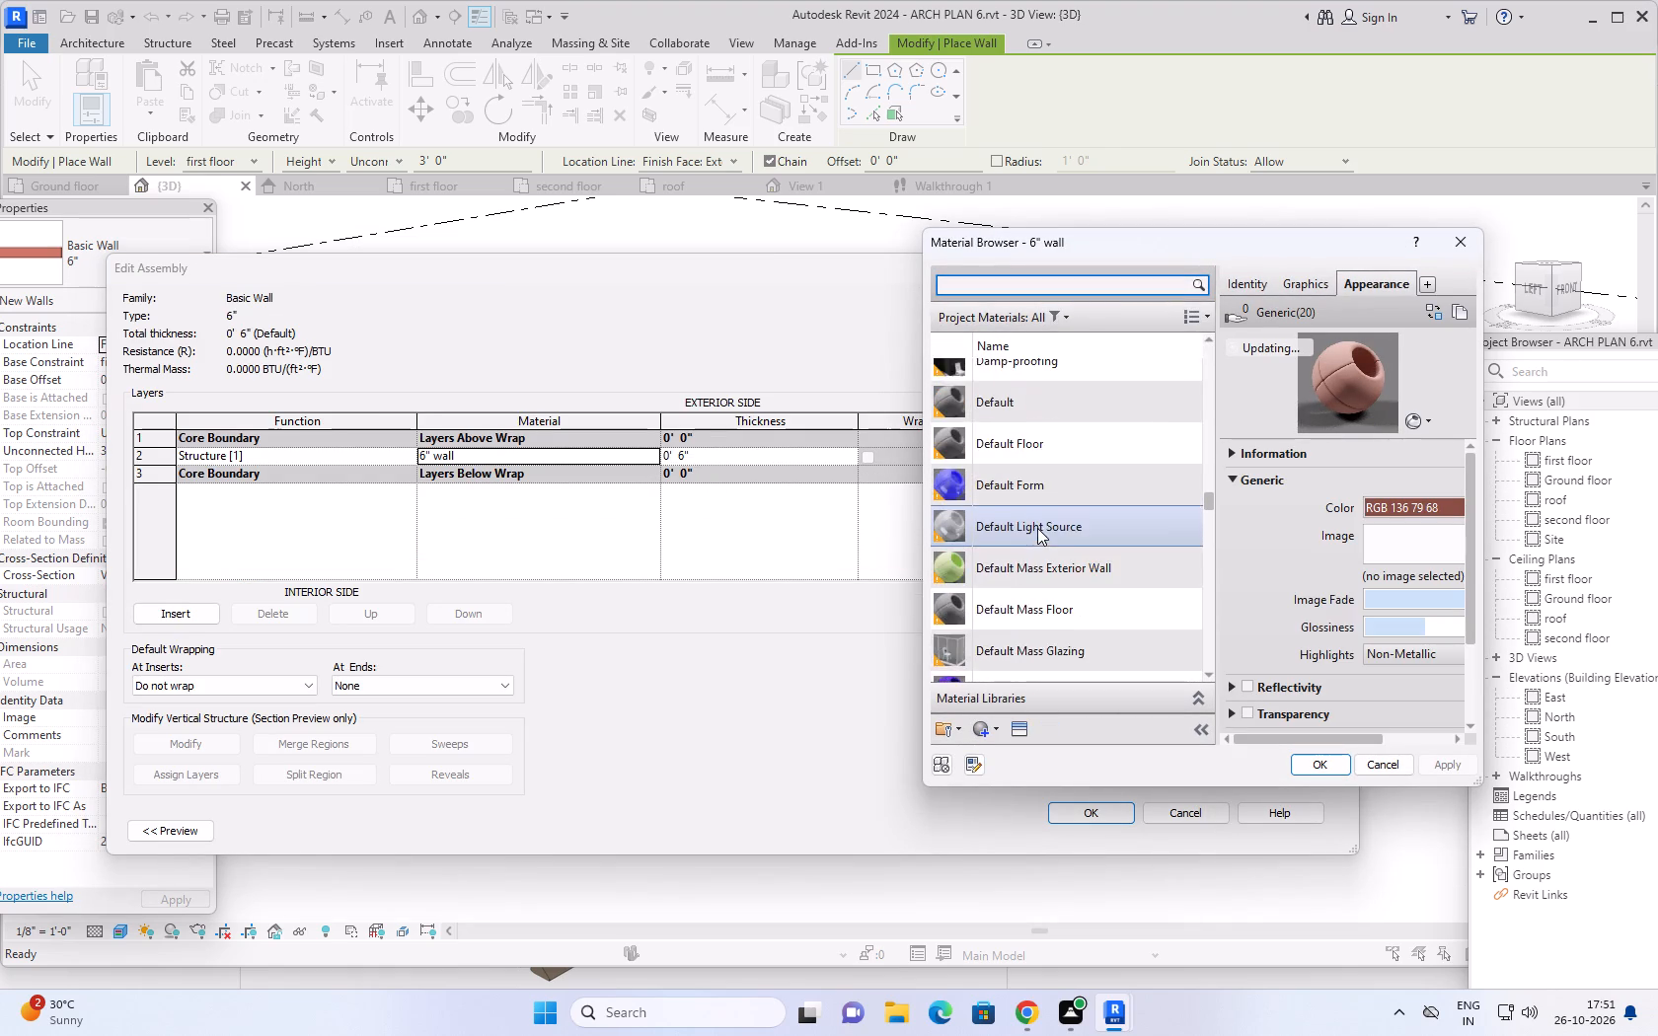
scroll(1037, 528, "down", 15)
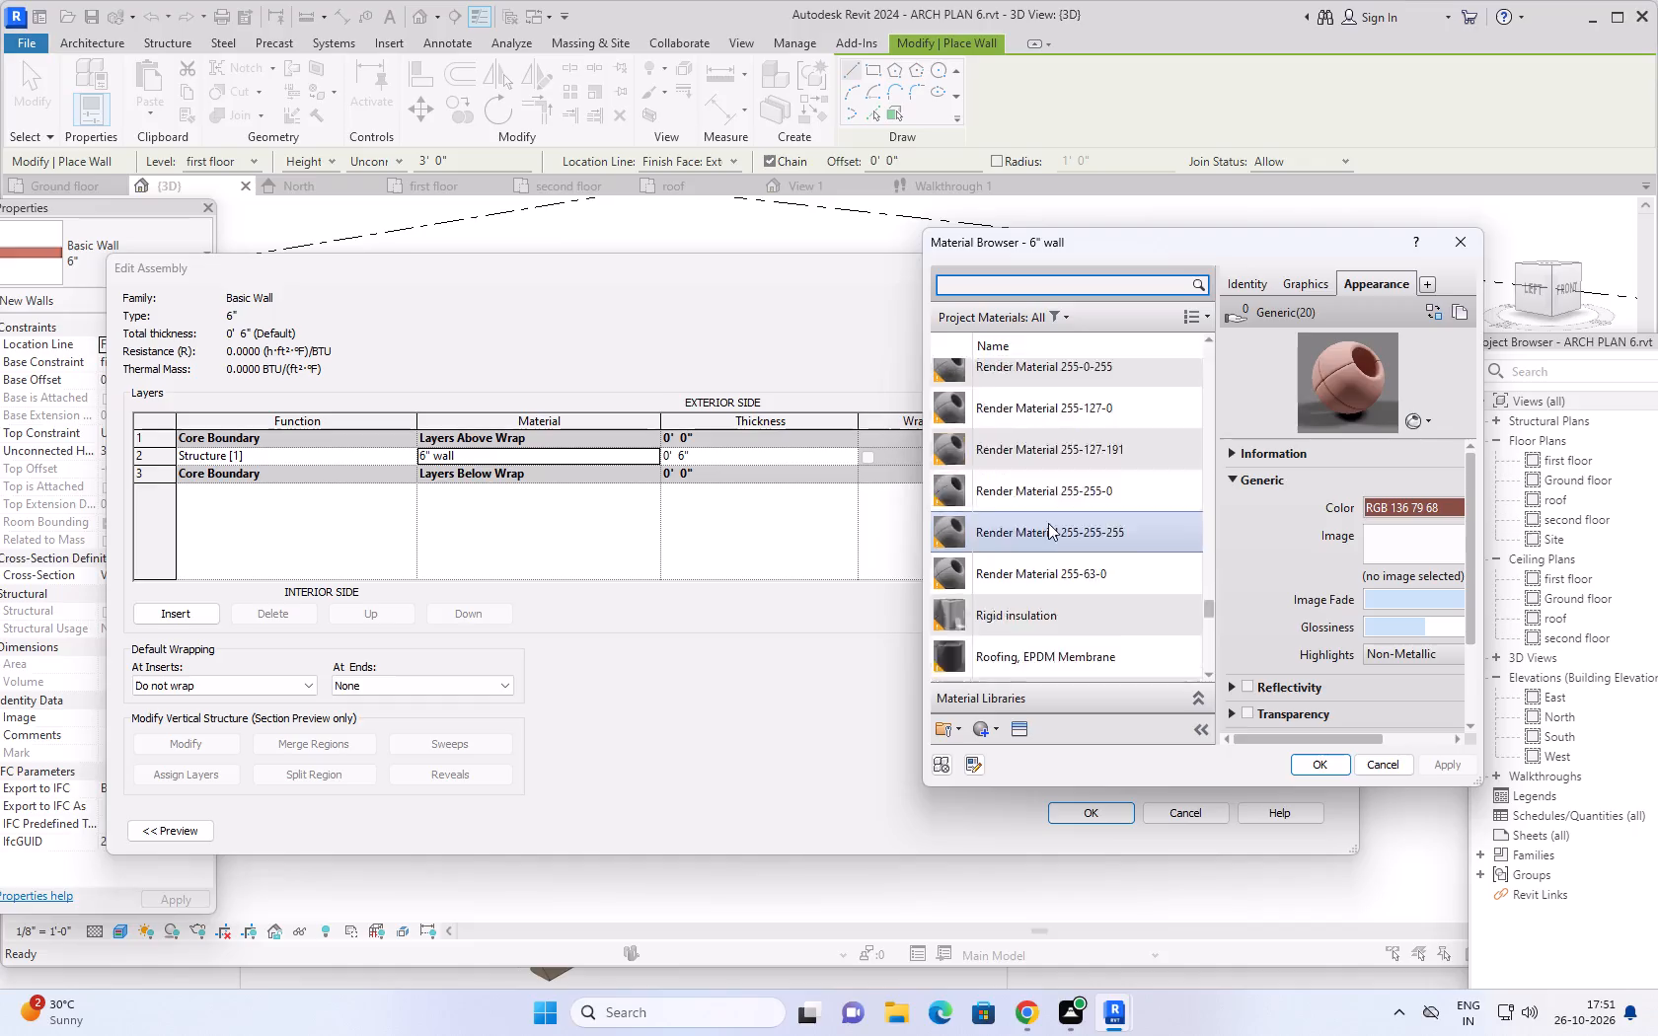
scroll(1048, 523, "down", 16)
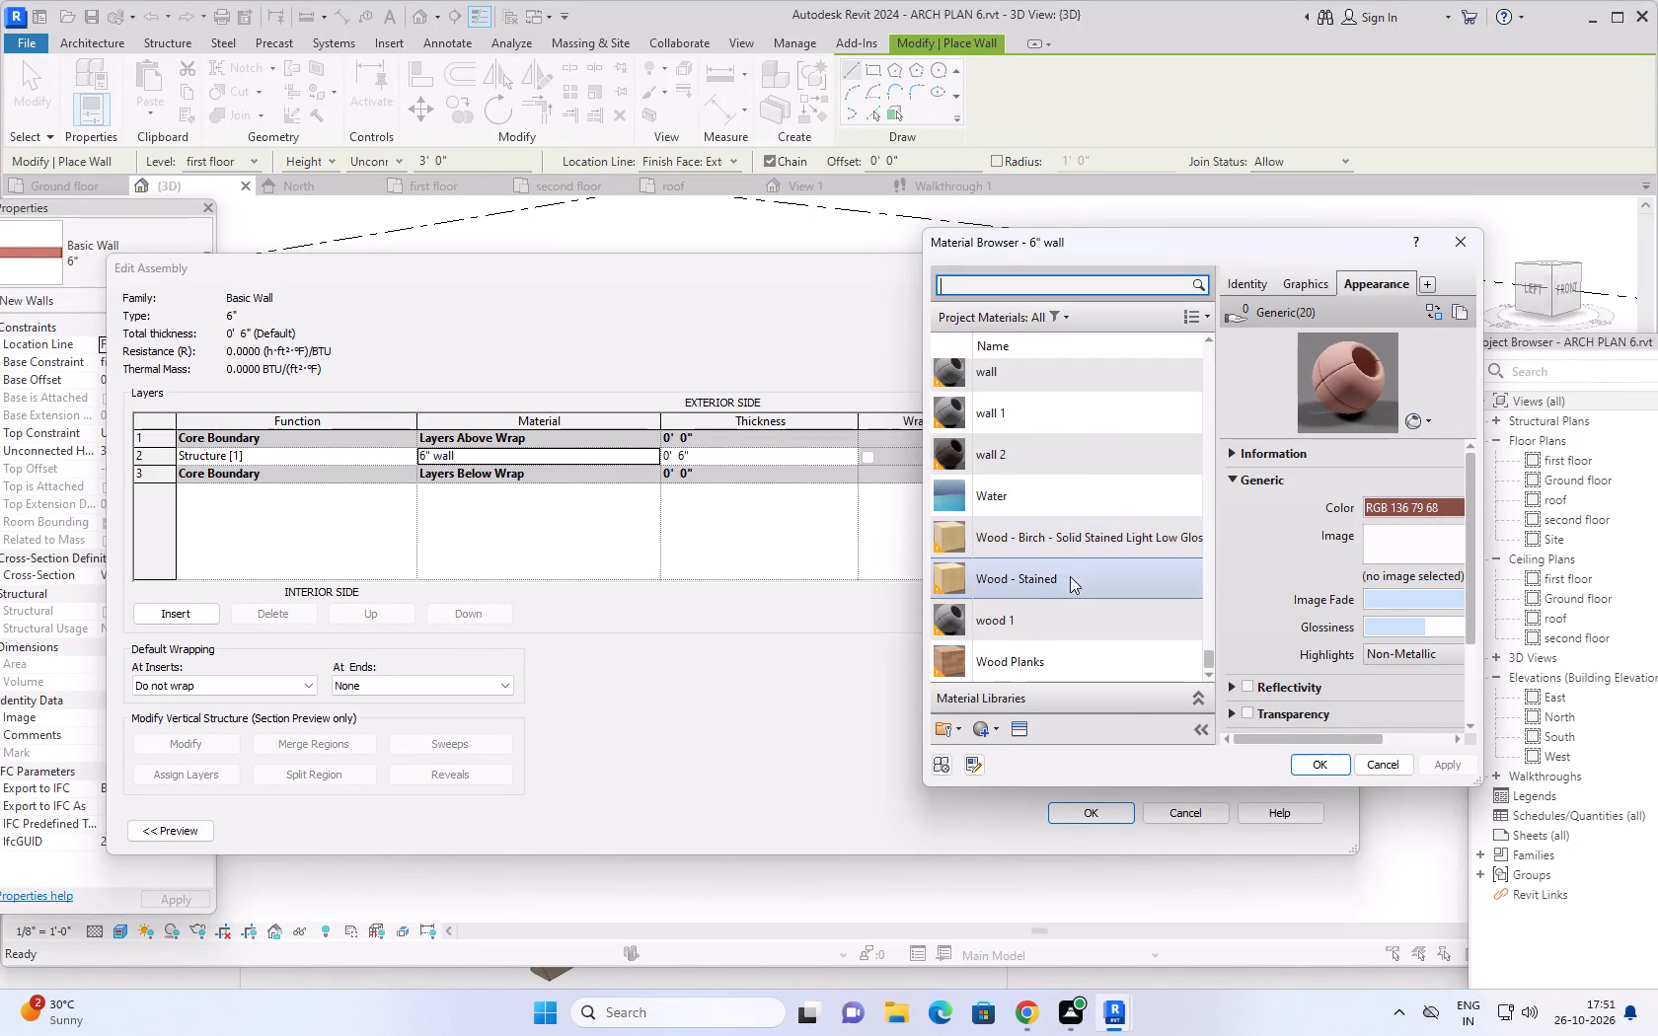
left_click(1074, 447)
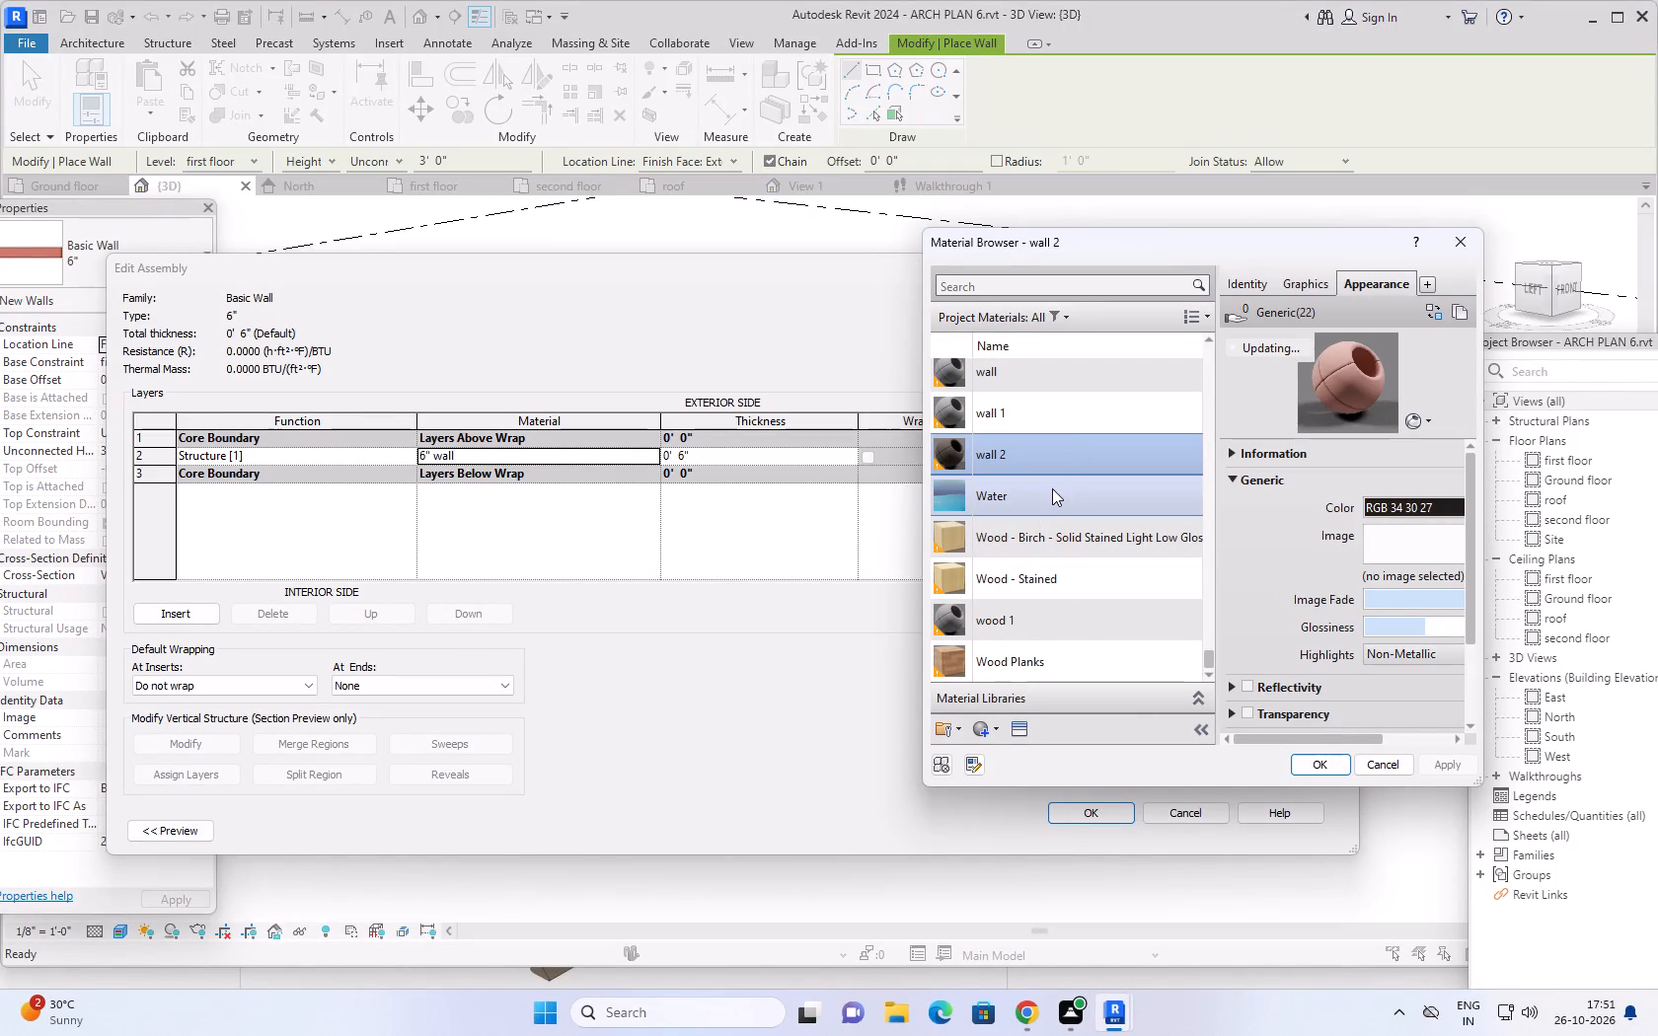
left_click(1082, 413)
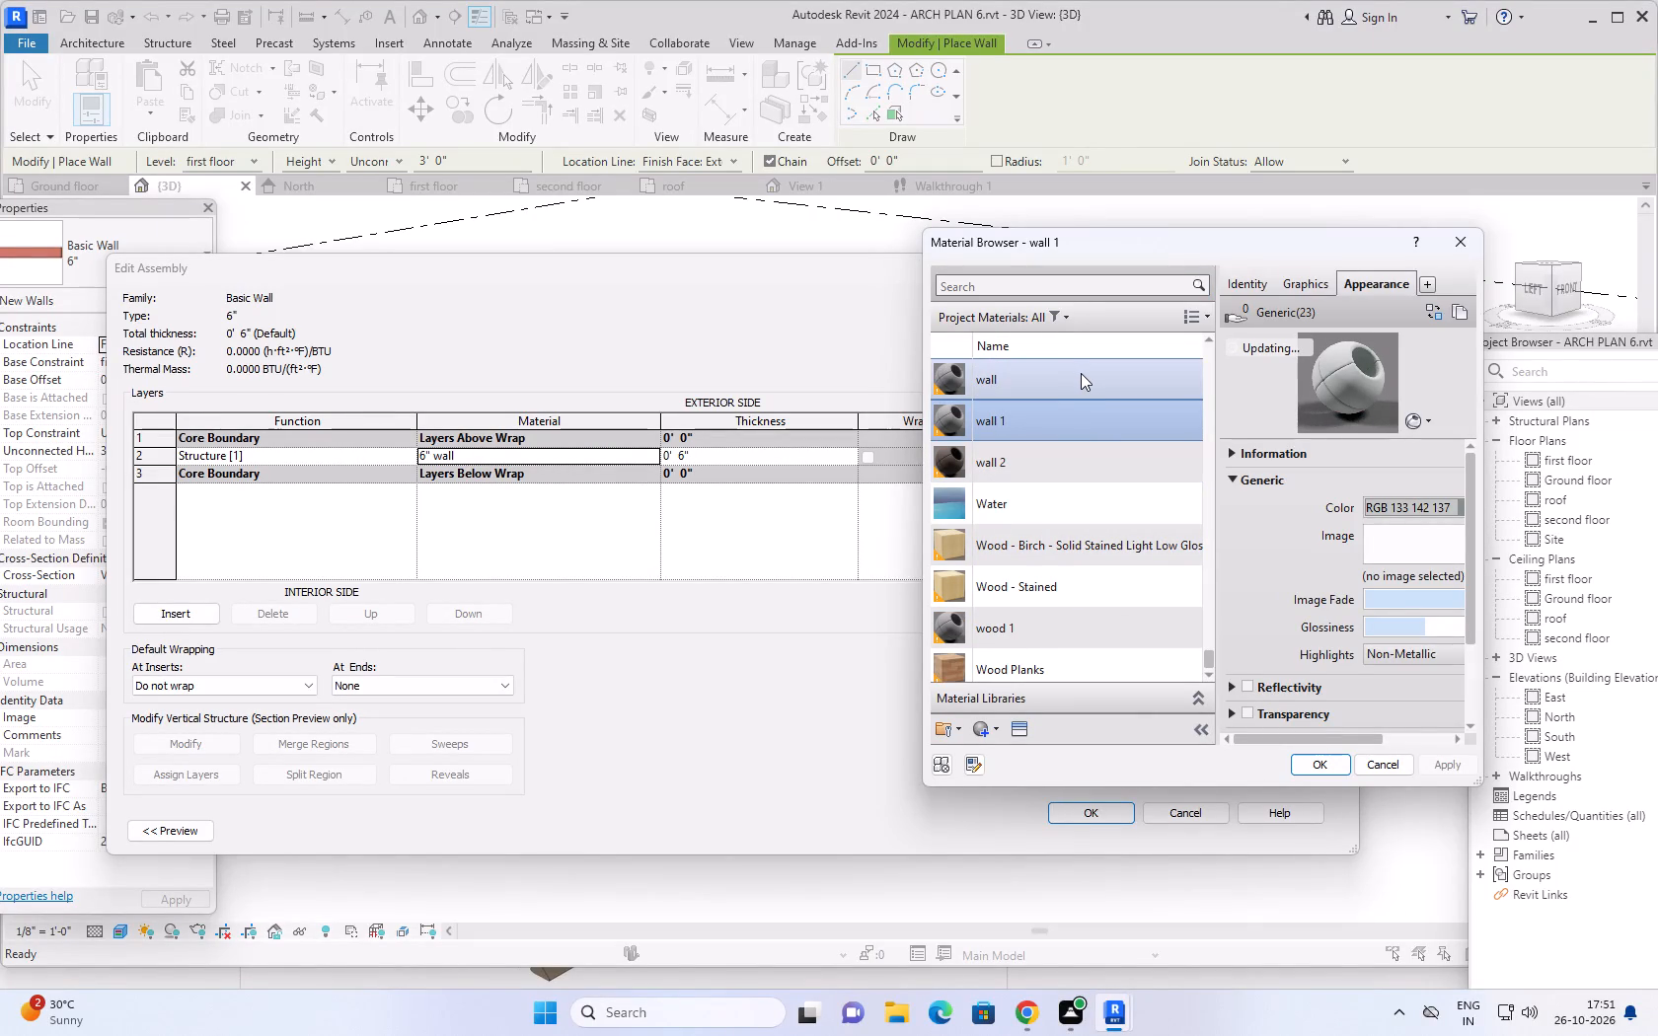
left_click(1081, 373)
left_click(1088, 411)
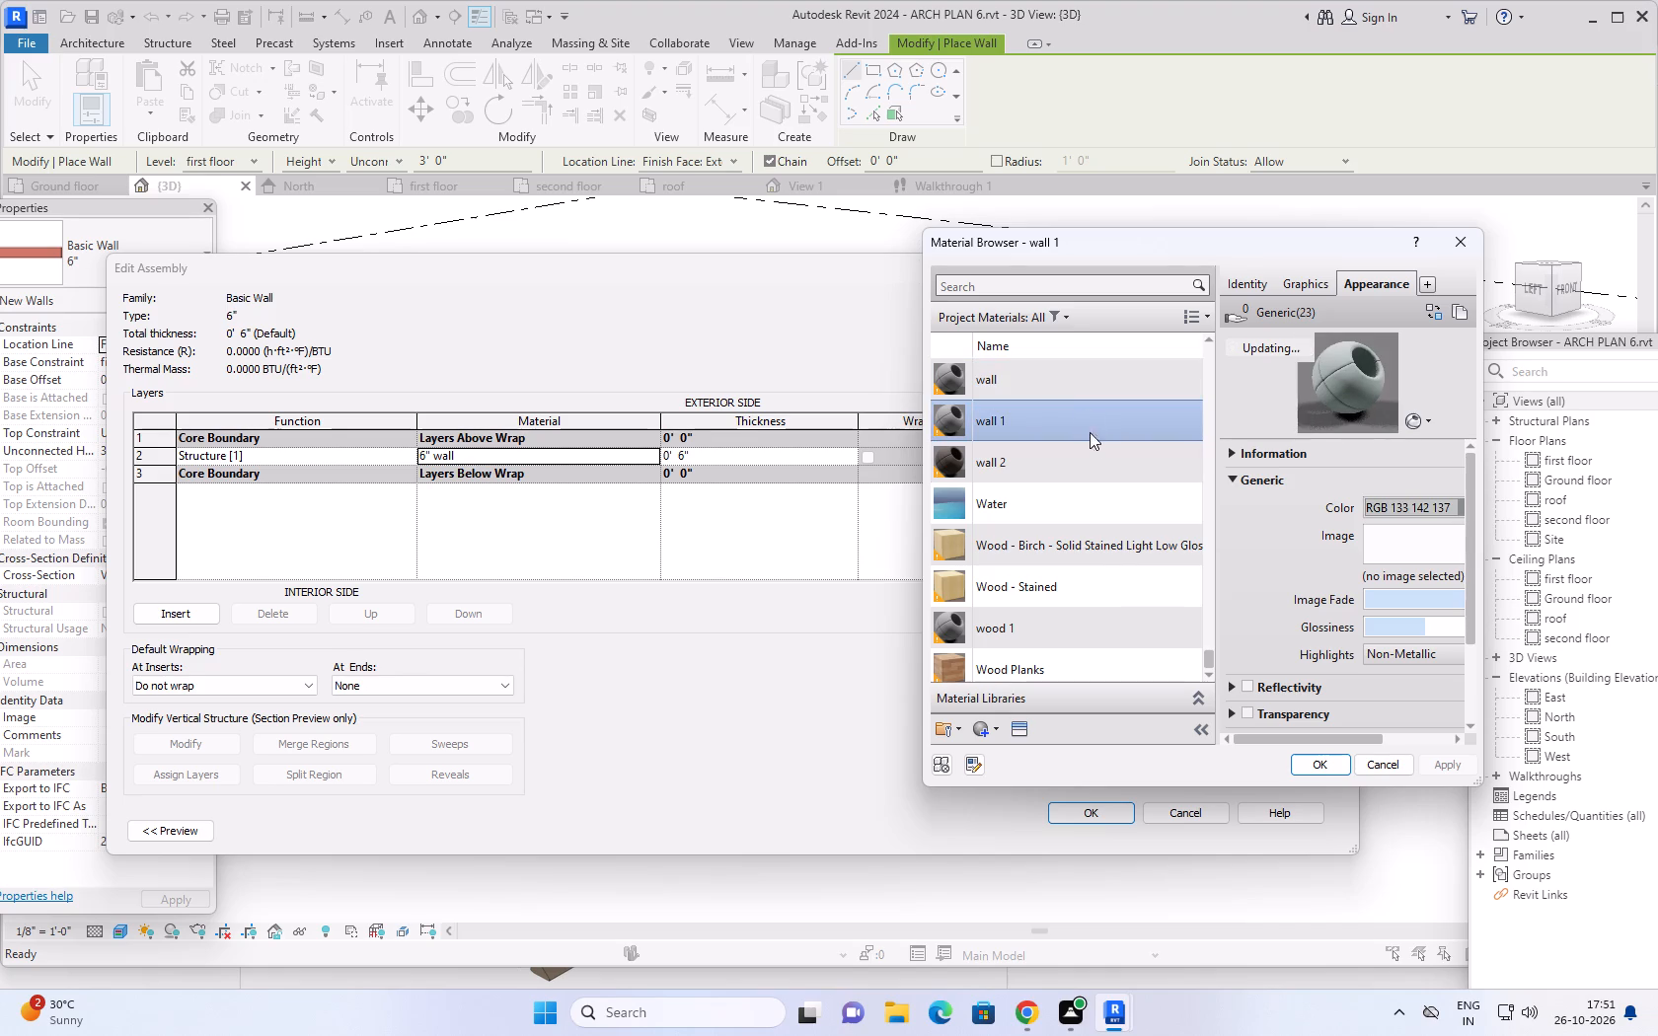
left_click(1076, 466)
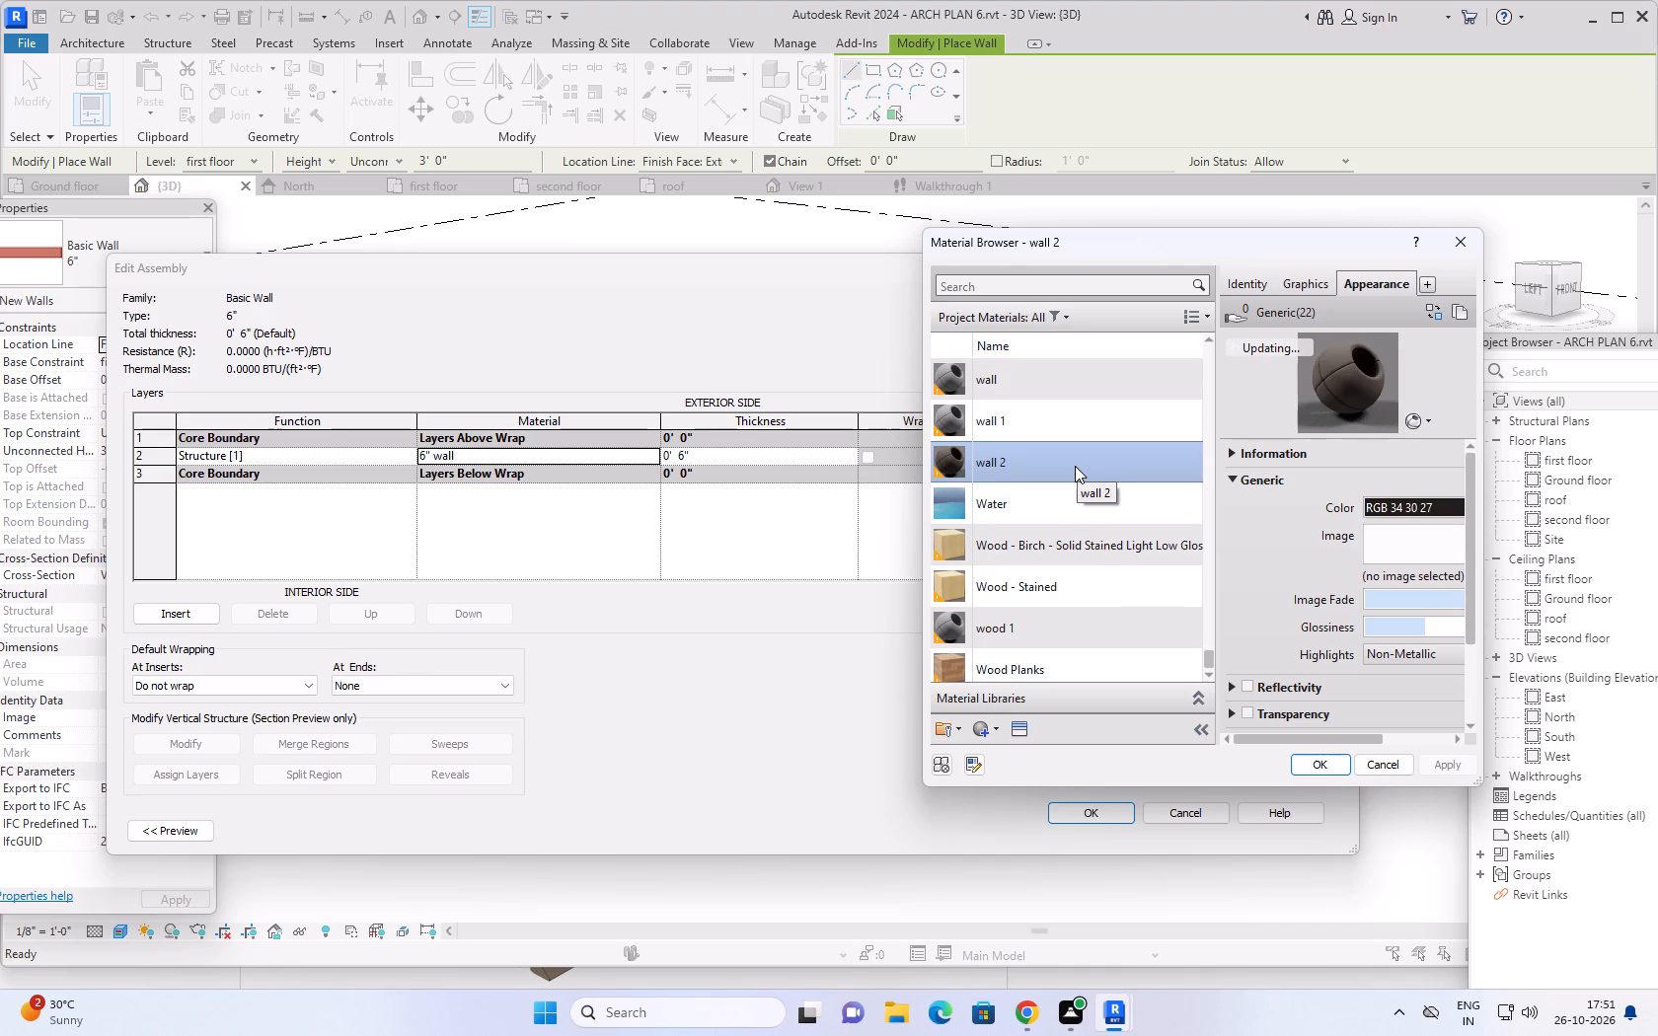
left_click(1067, 622)
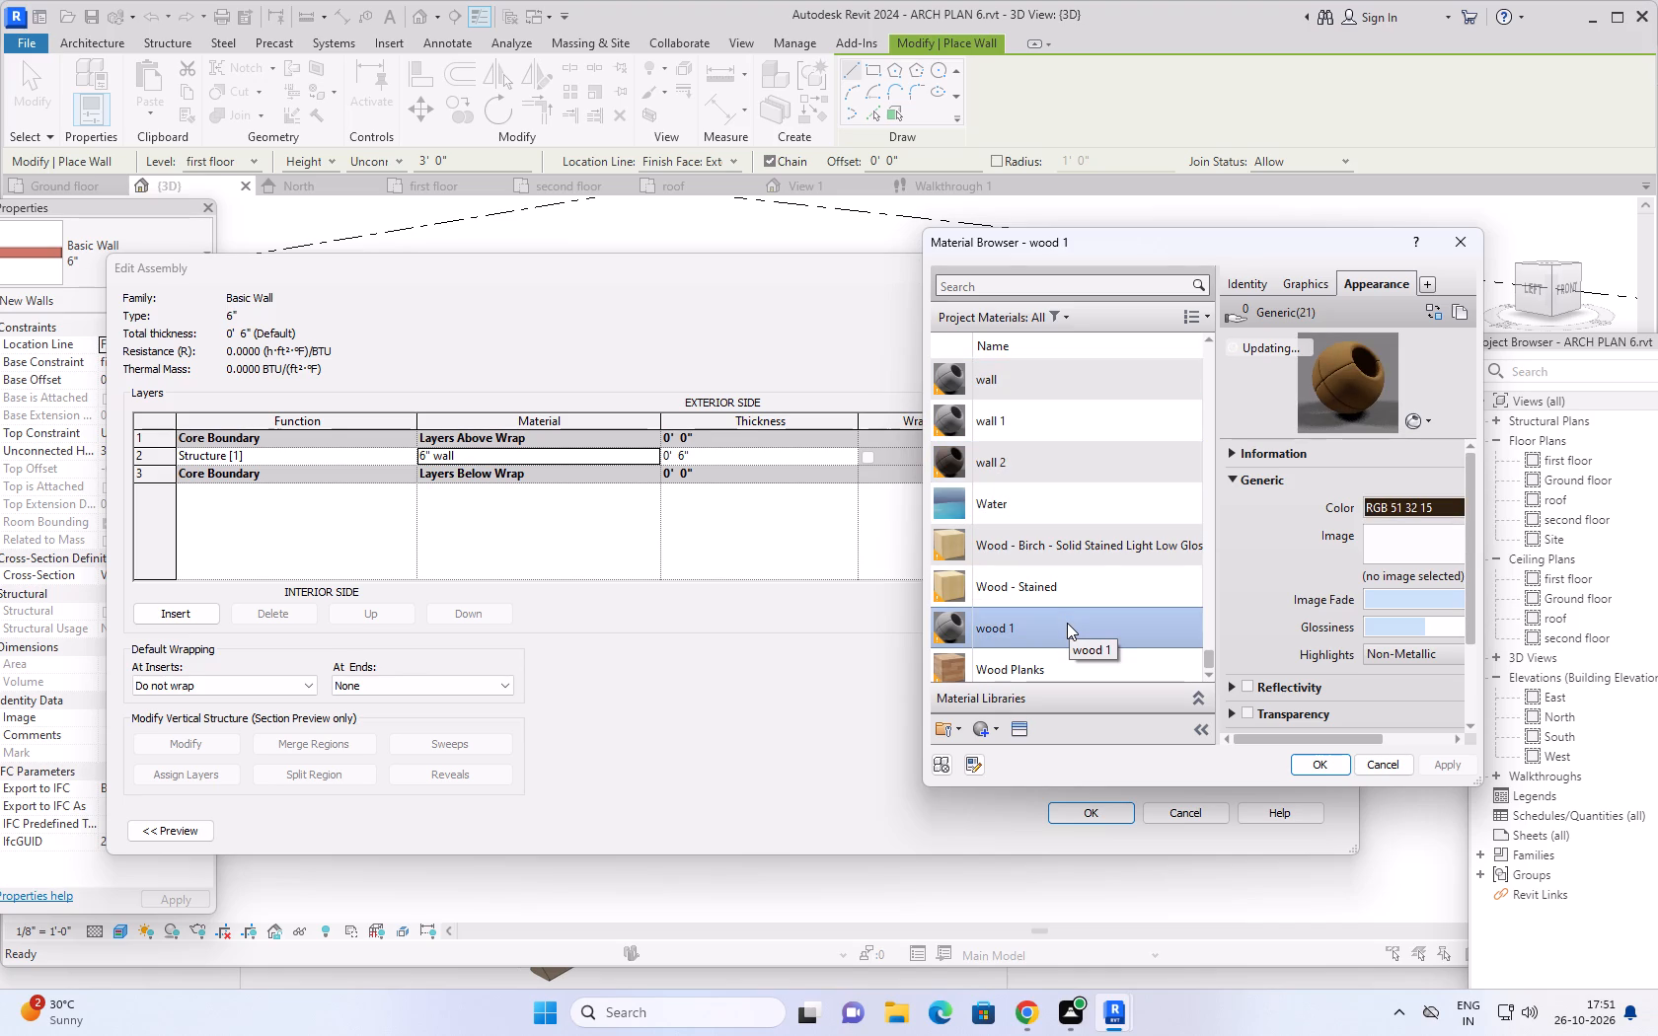
left_click(1062, 454)
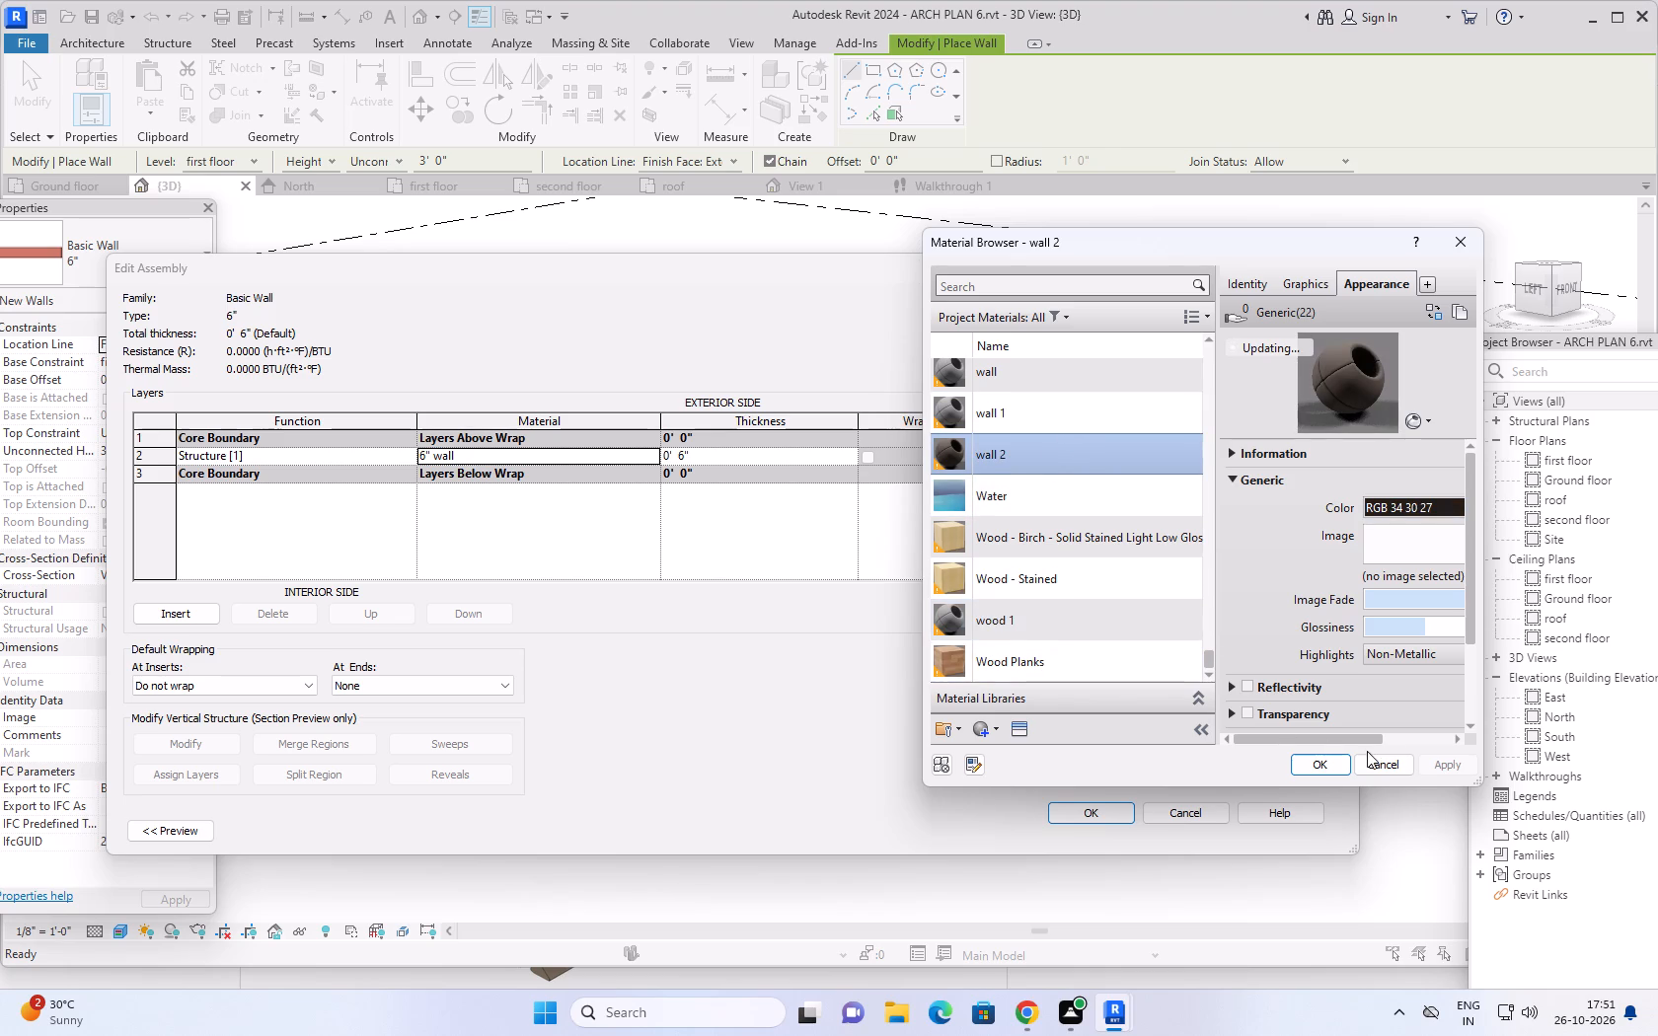
left_click(1329, 762)
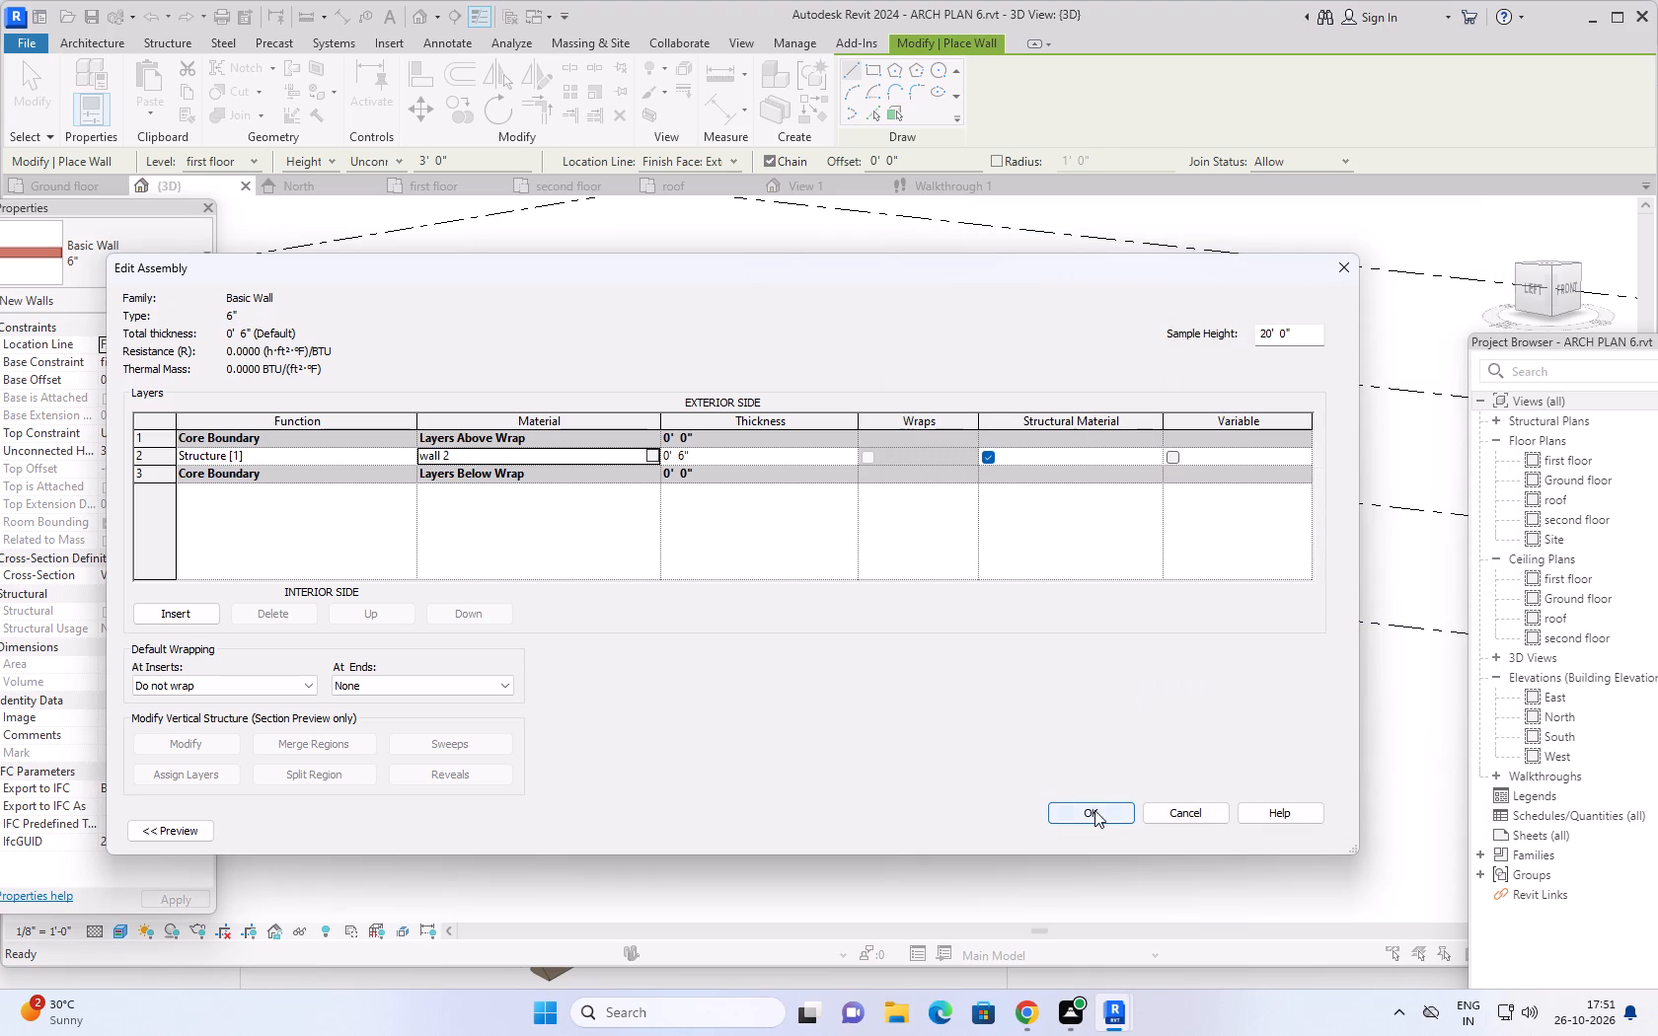
left_click(1094, 810)
left_click(1310, 828)
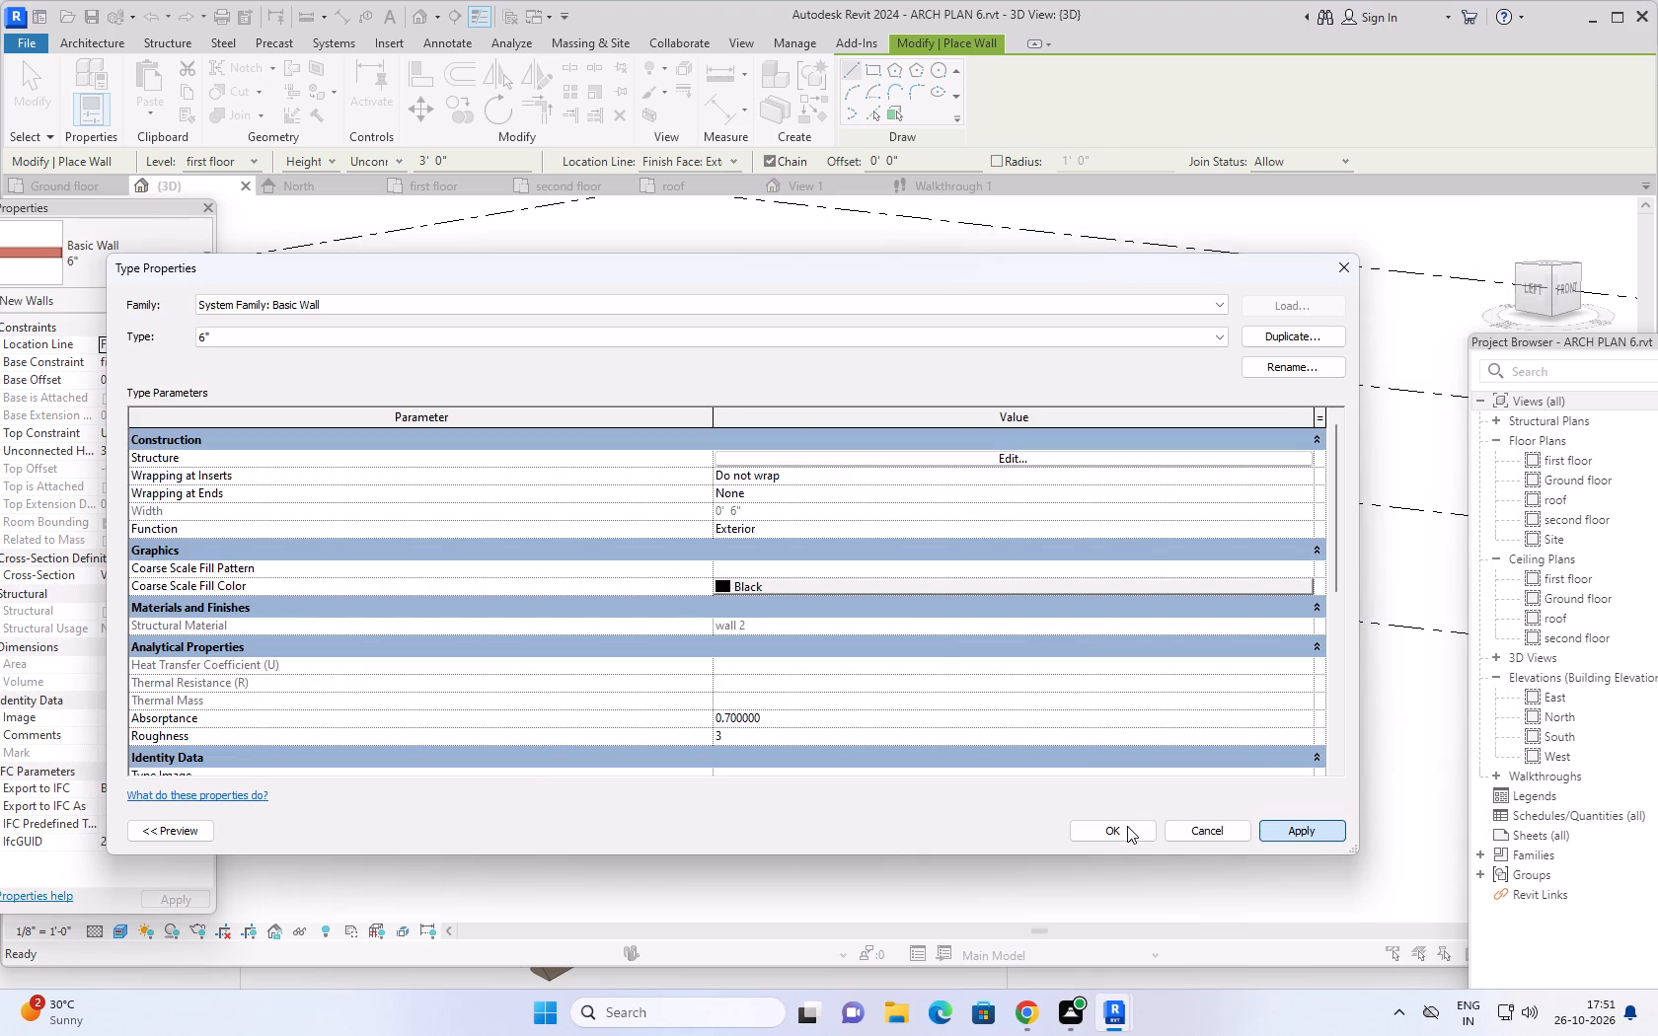
left_click(1127, 827)
Examine the parapet, balcony and gate-side walls from the front corner and the side of the house, and leave the Wall tool.
middle_click_drag(1119, 808, 1063, 833)
middle_click_drag(1142, 835, 982, 821)
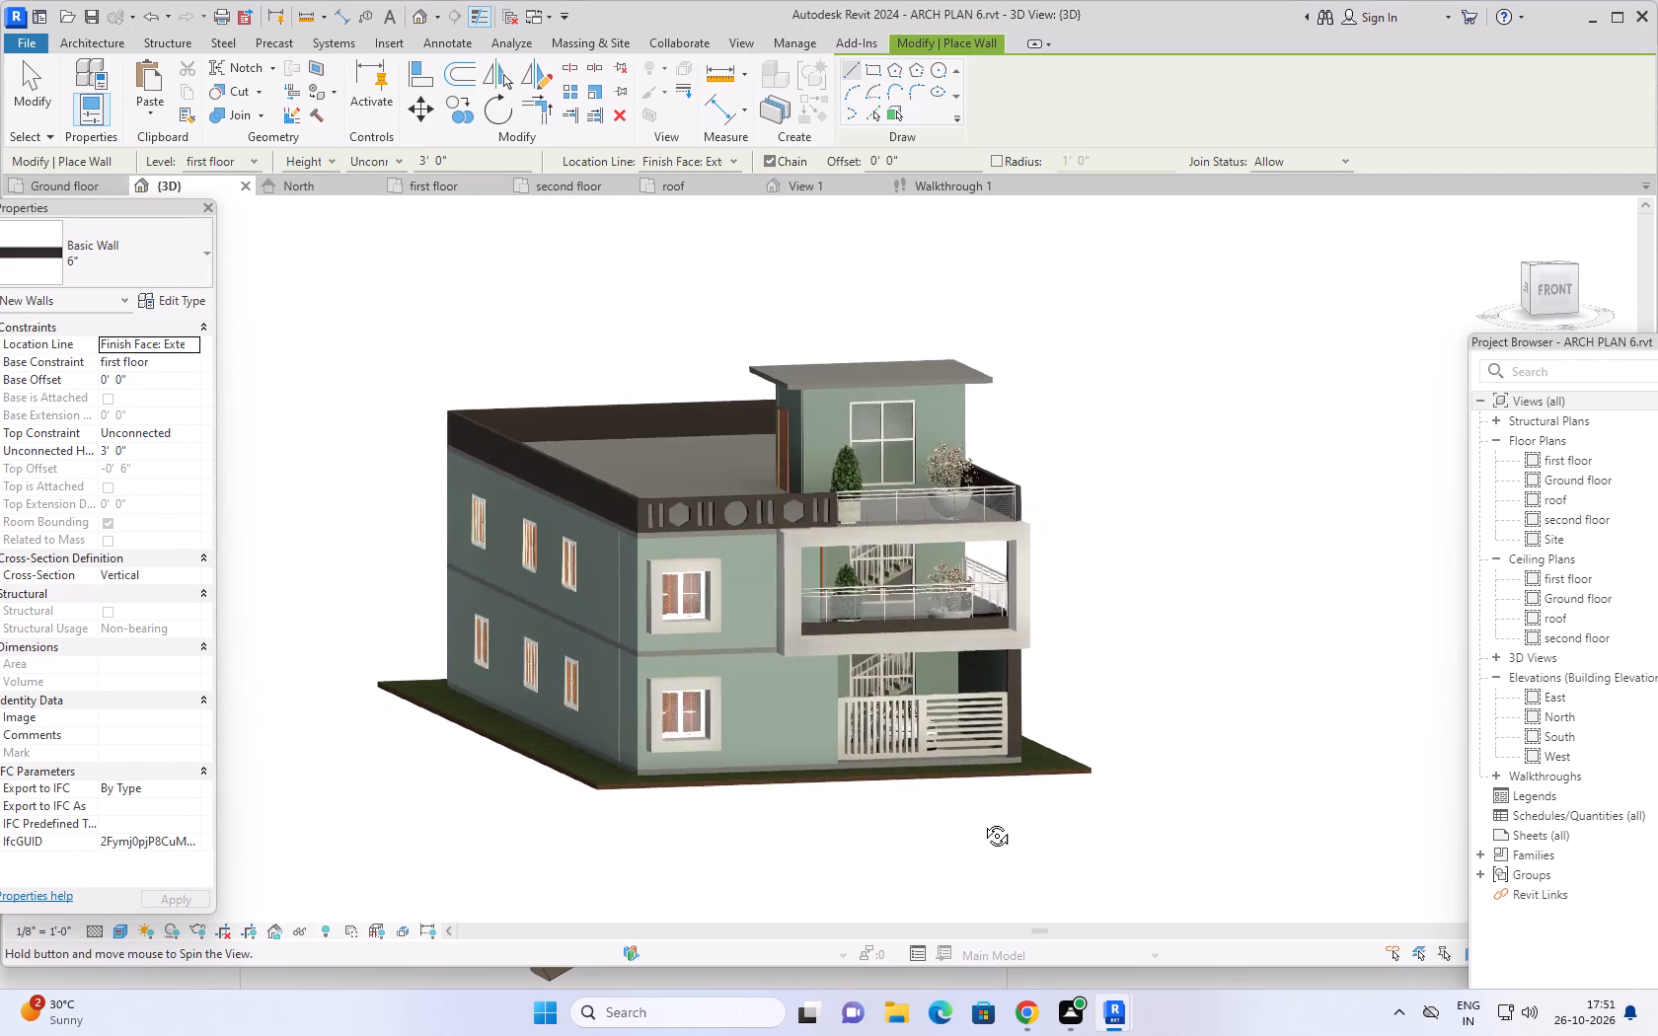
middle_click_drag(982, 821, 977, 817)
scroll(1031, 822, "up", 2)
middle_click_drag(1061, 832, 1125, 819)
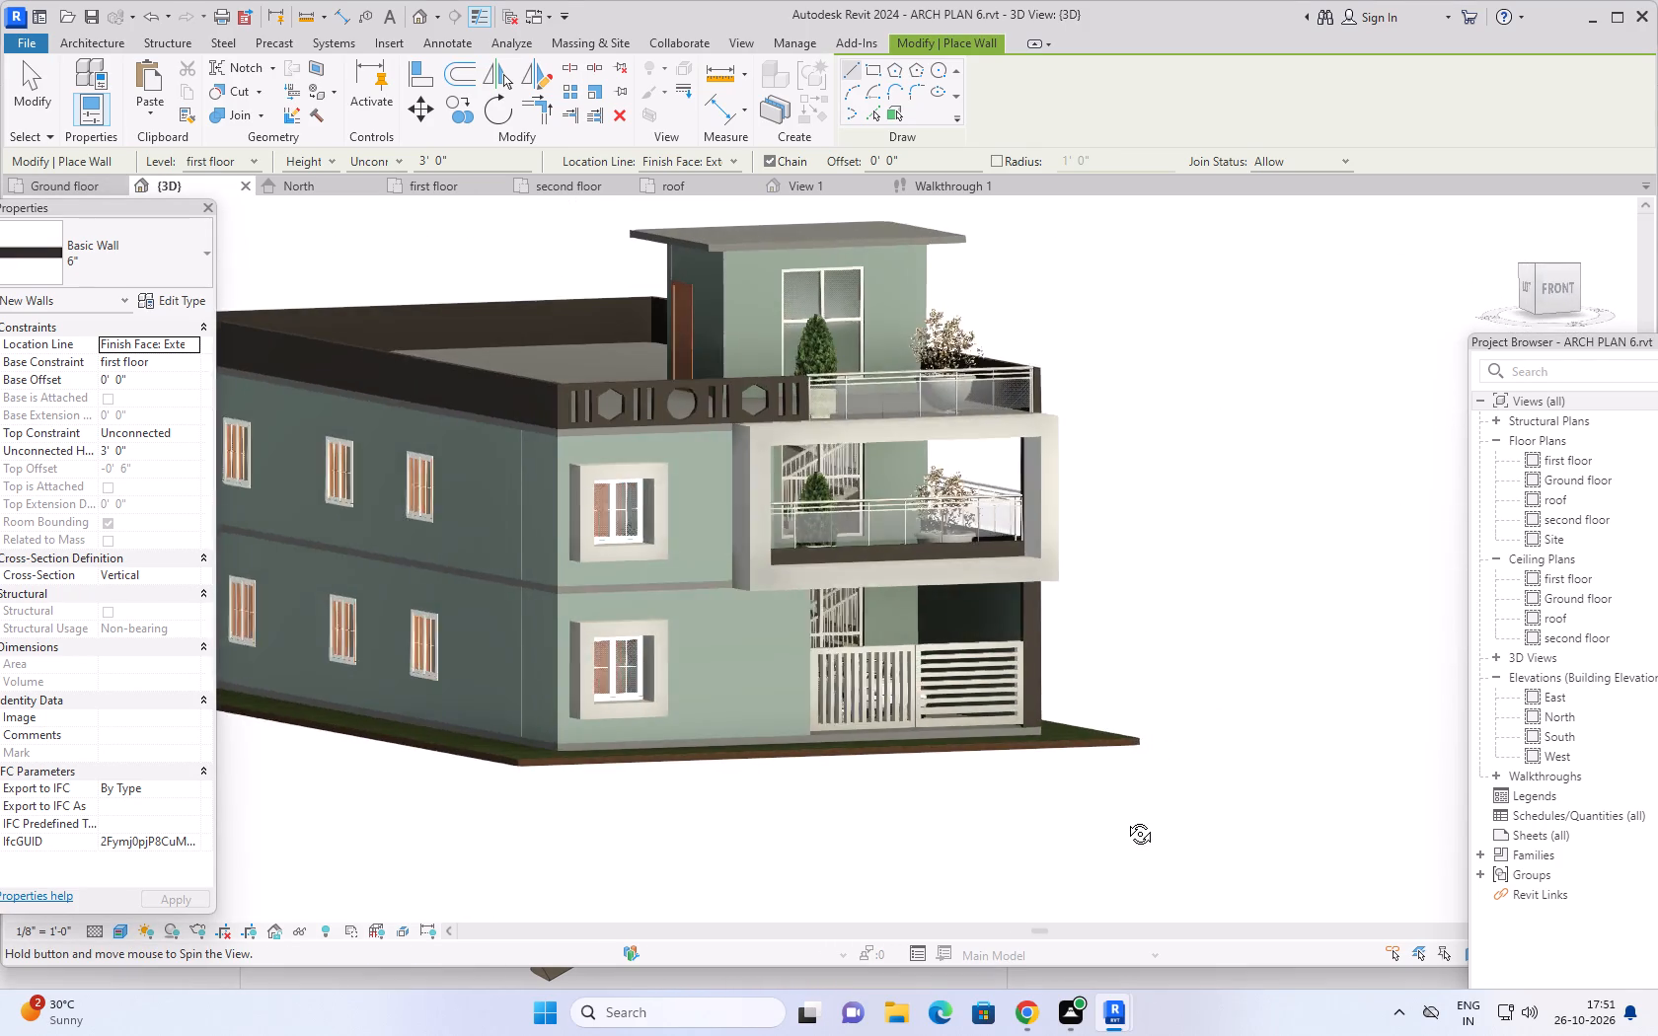
middle_click_drag(1125, 819, 1186, 837)
middle_click_drag(1152, 815, 1191, 856)
middle_click_drag(1174, 858, 764, 859, "shift")
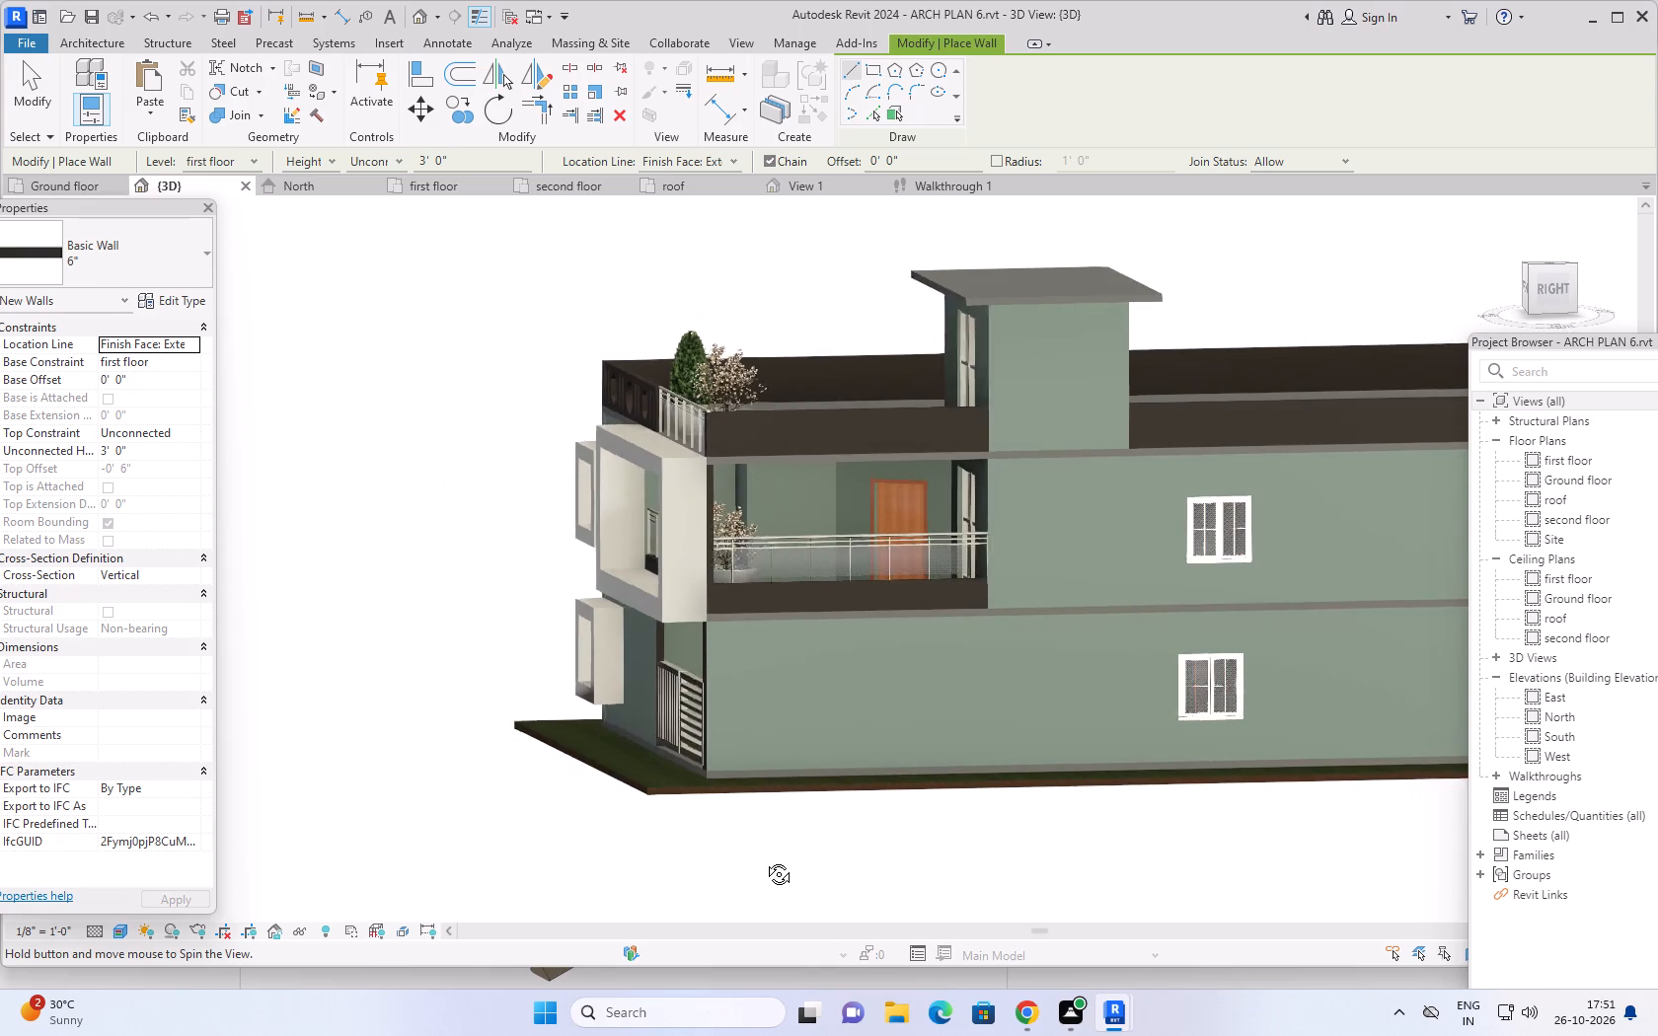
middle_click_drag(764, 859, 1191, 869, "shift")
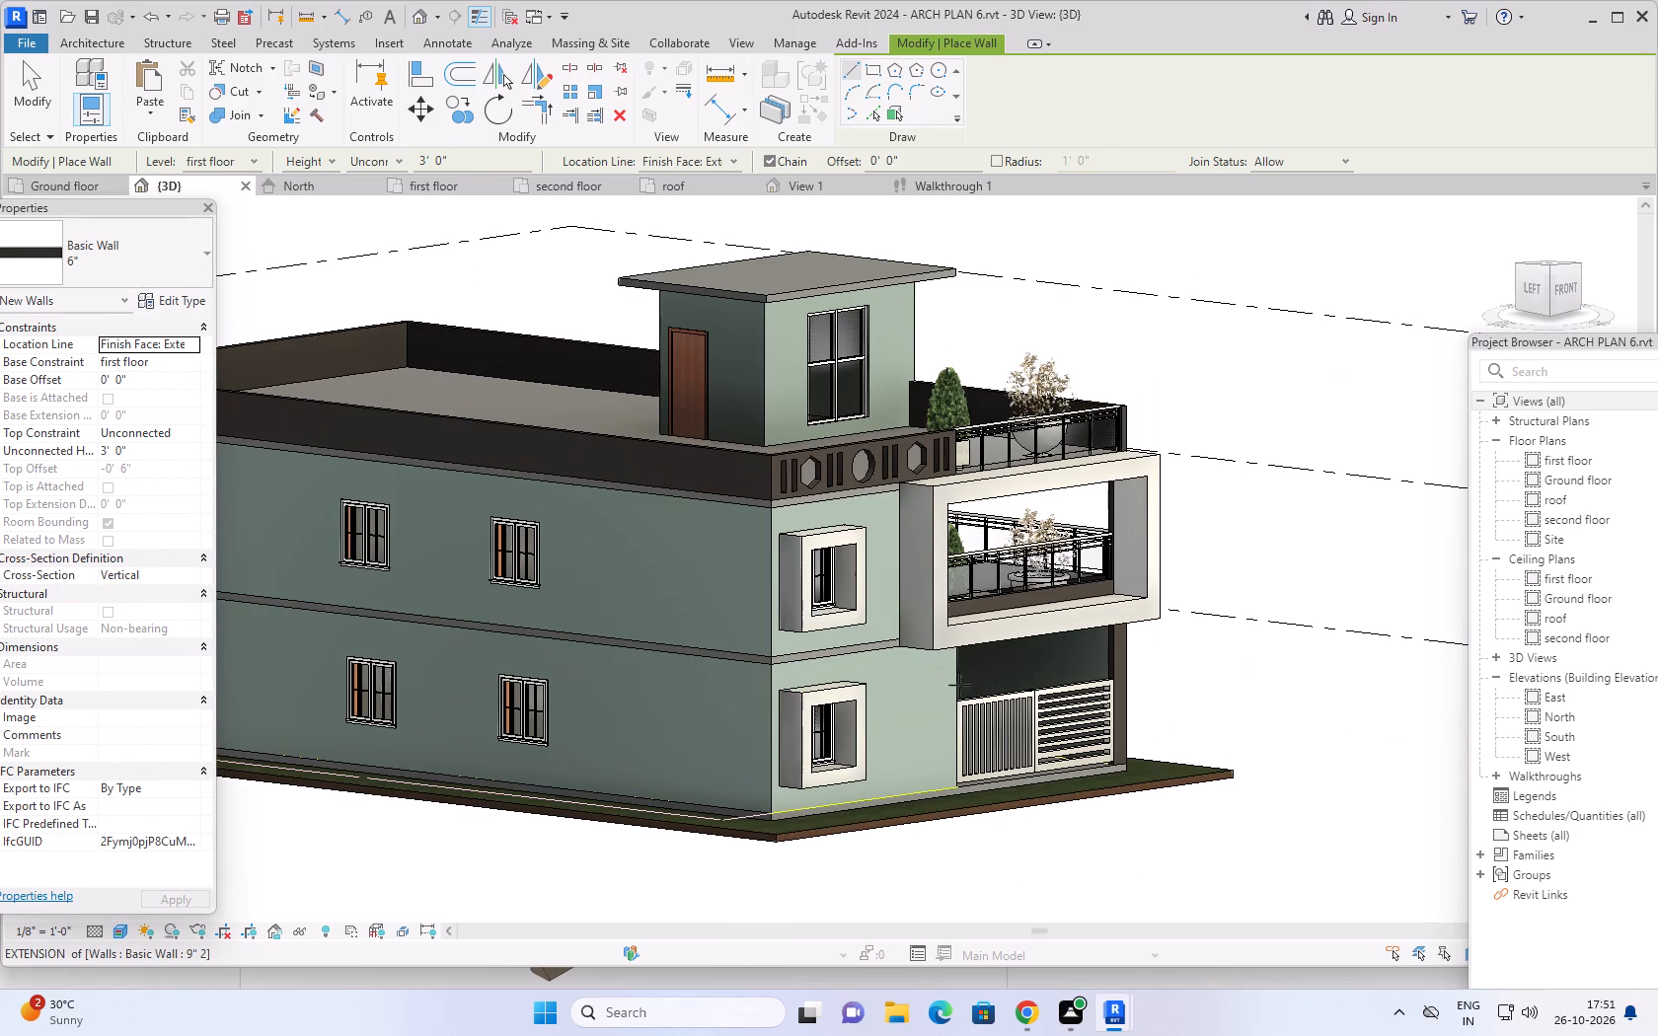
key("Escape")
key("Escape")
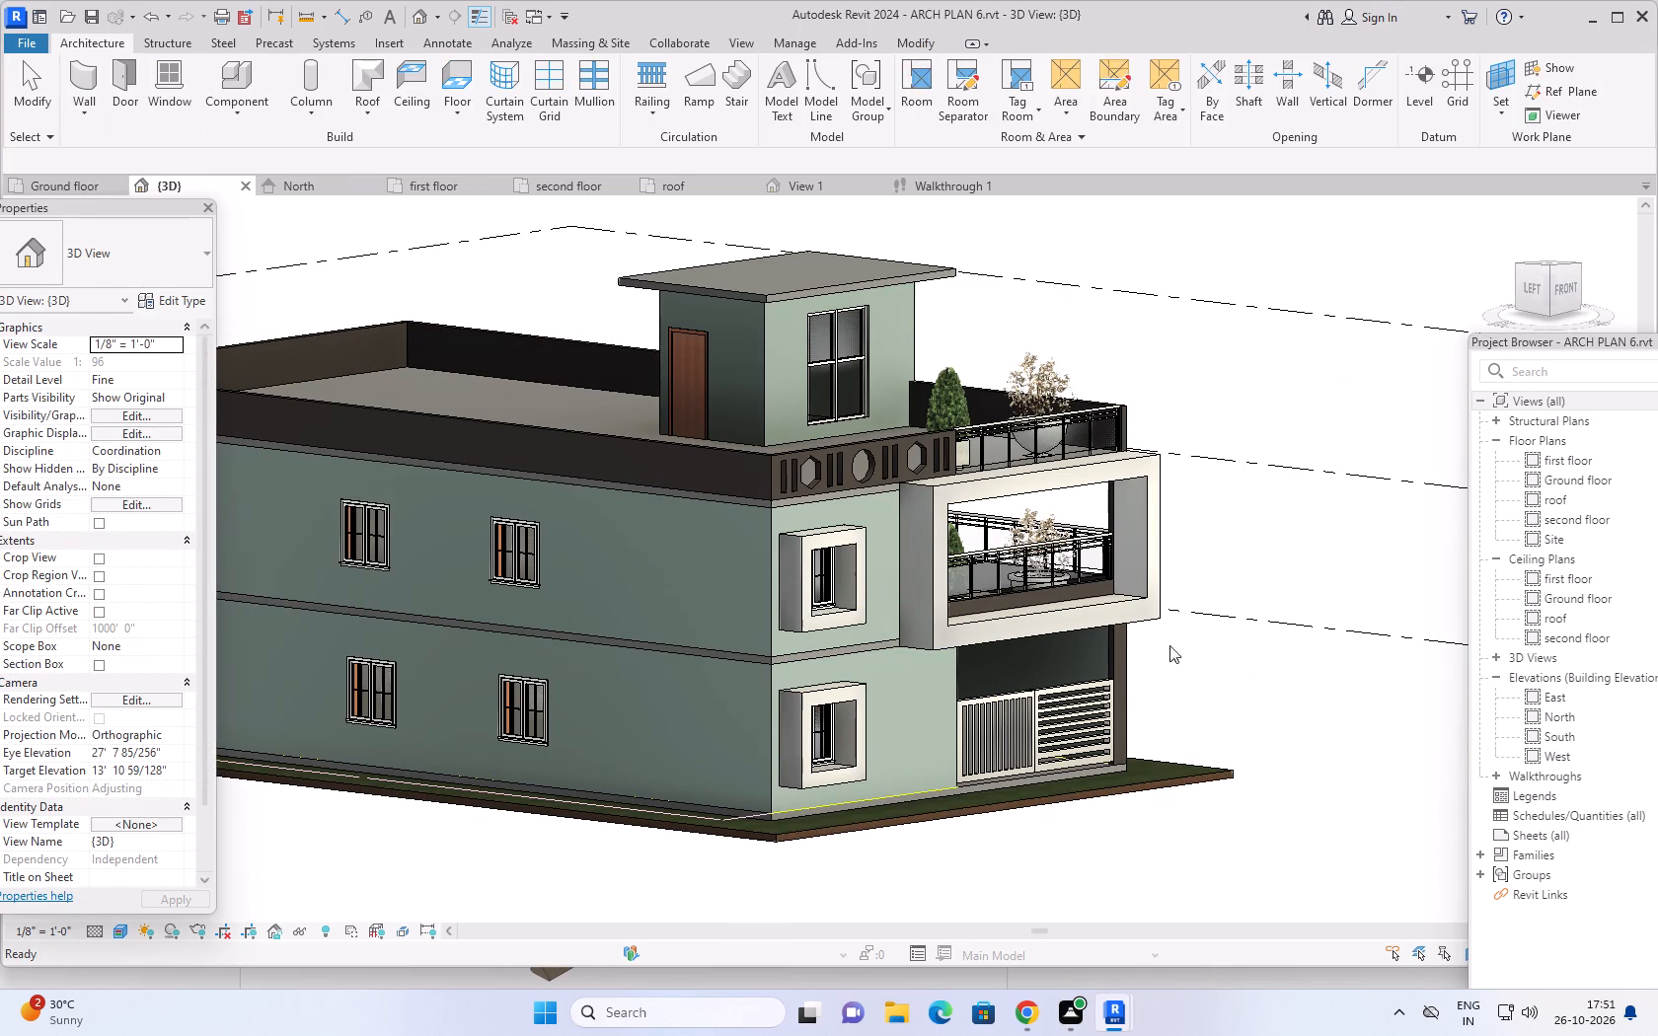
Open the generic model containing the balcony frame and window surrounds for in-place editing and start the Paint tool.
left_click(924, 583)
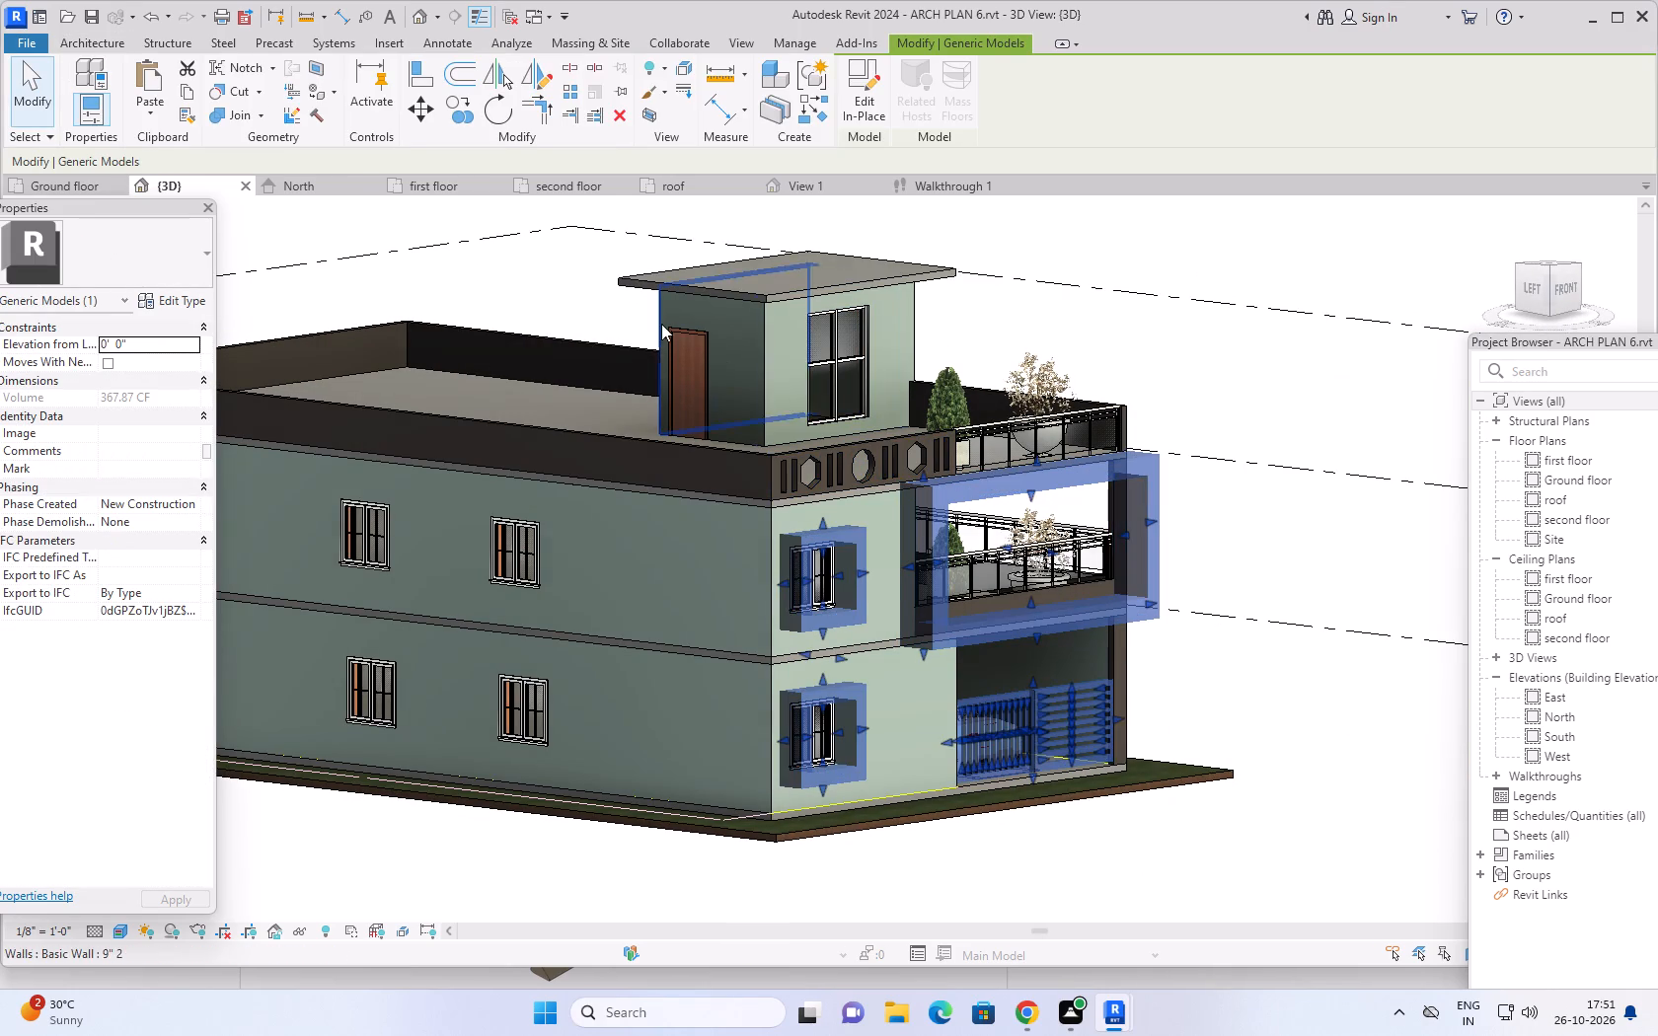
left_click(862, 82)
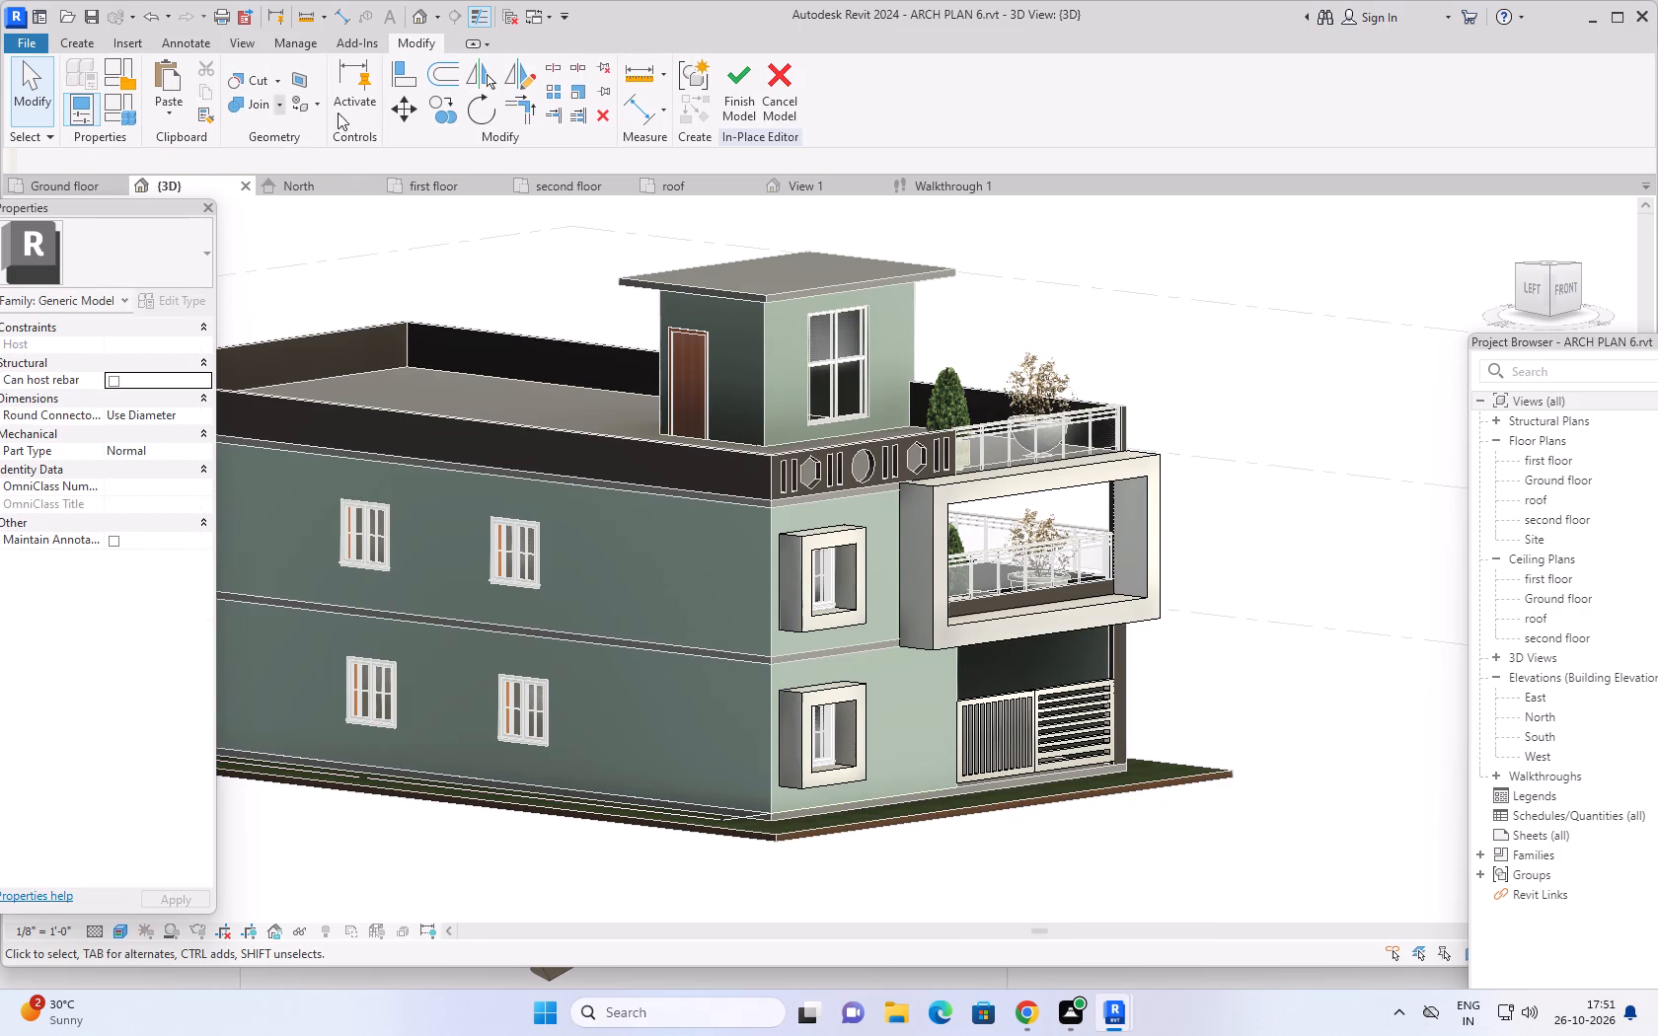
left_click(290, 104)
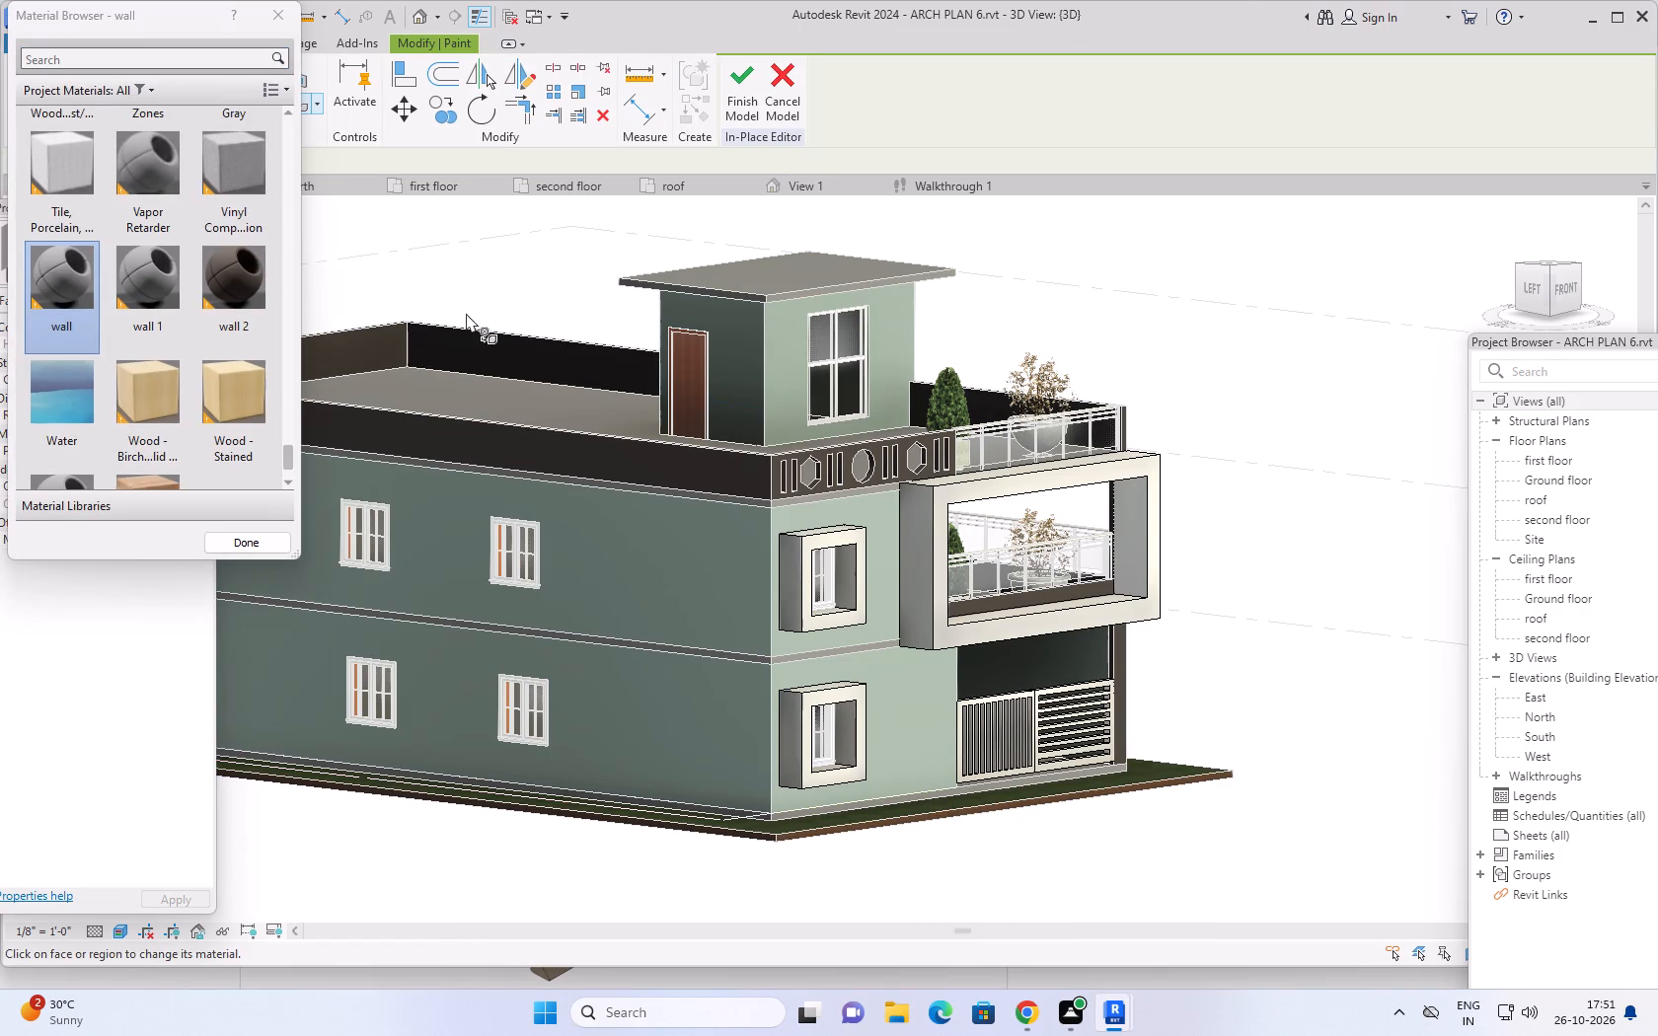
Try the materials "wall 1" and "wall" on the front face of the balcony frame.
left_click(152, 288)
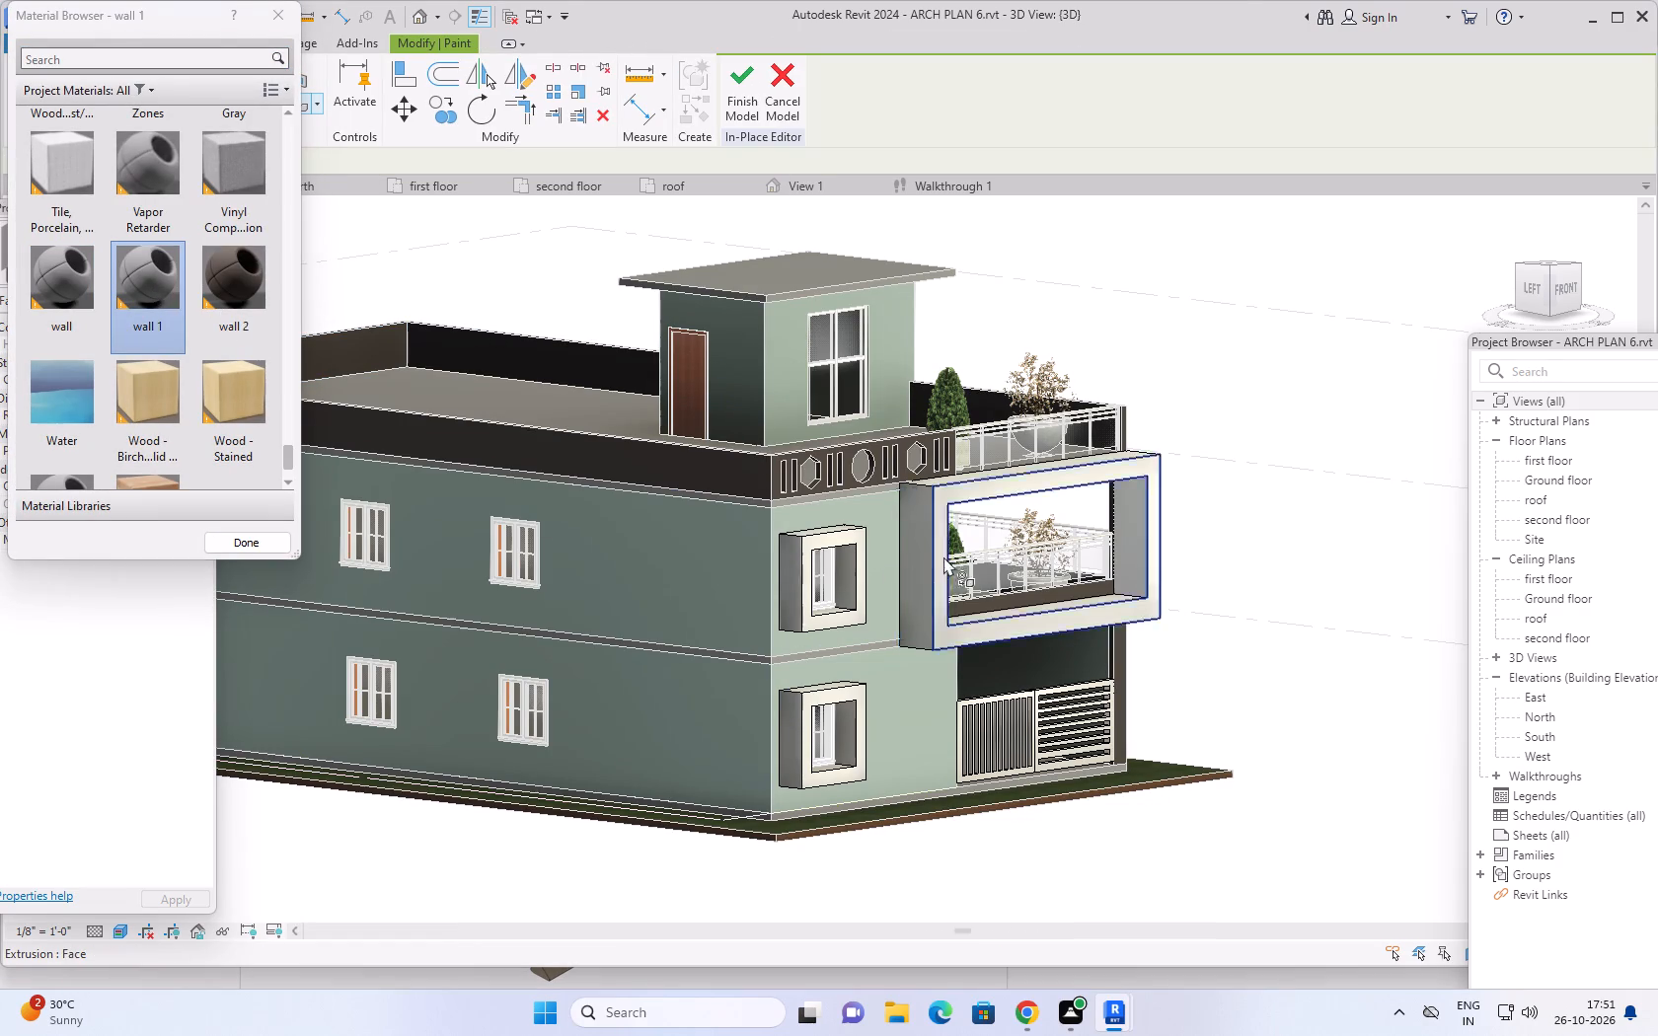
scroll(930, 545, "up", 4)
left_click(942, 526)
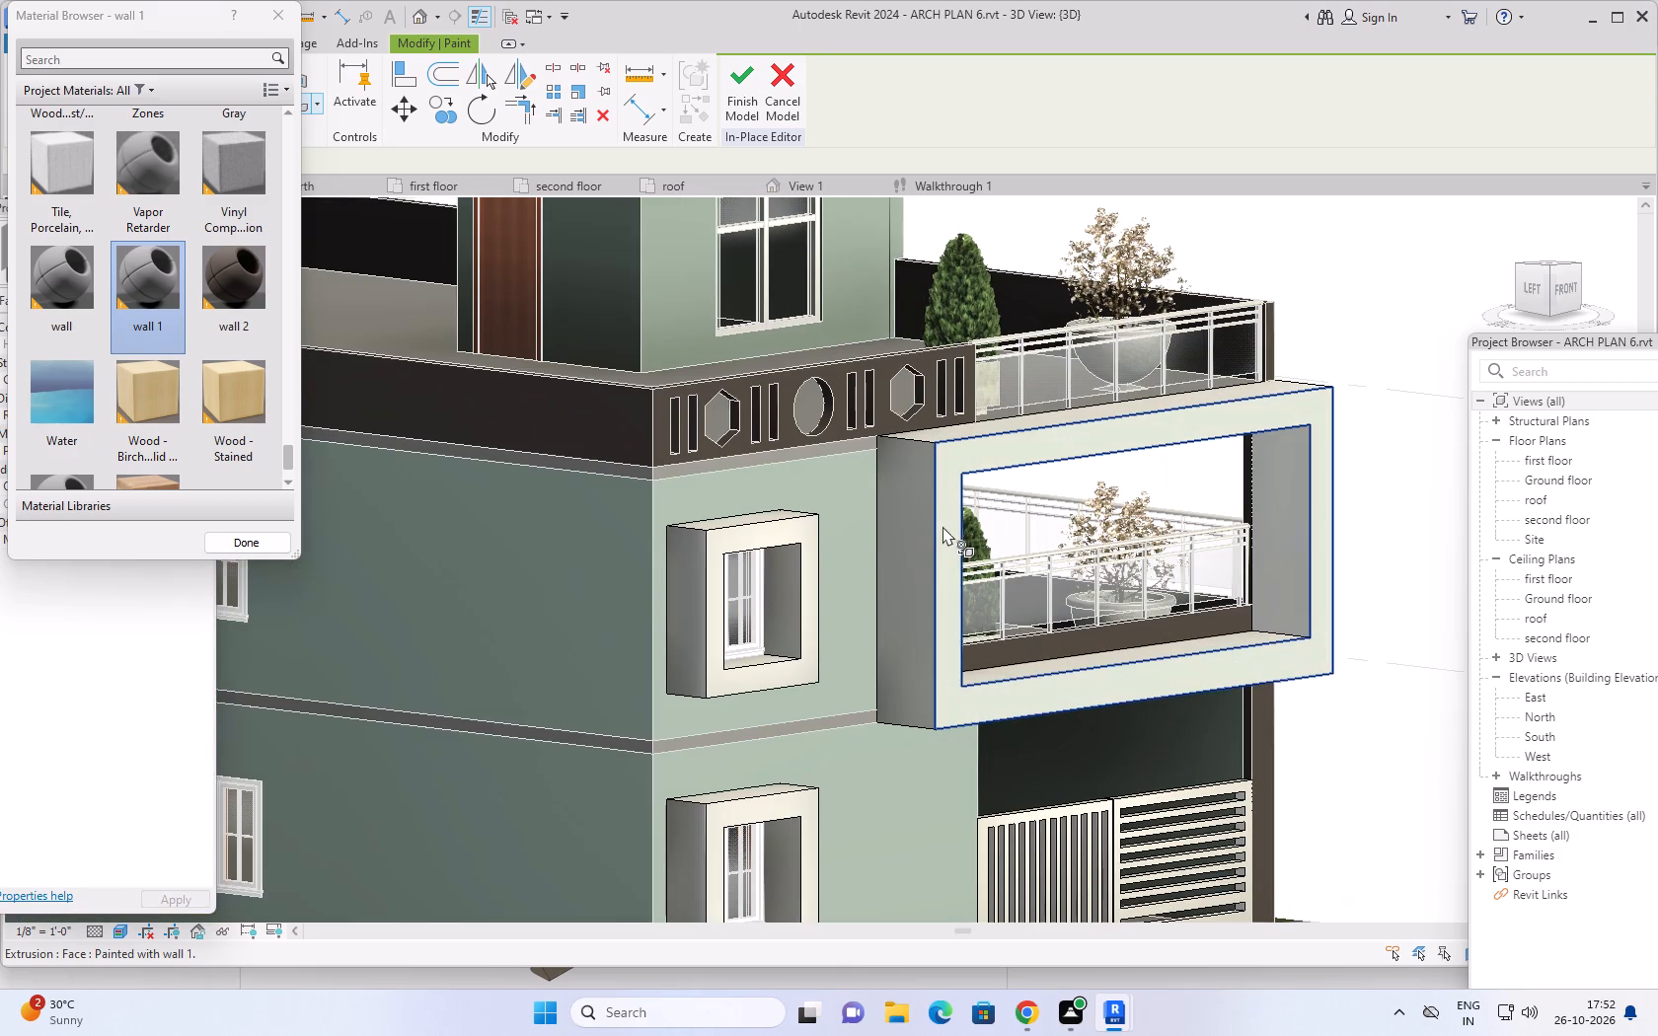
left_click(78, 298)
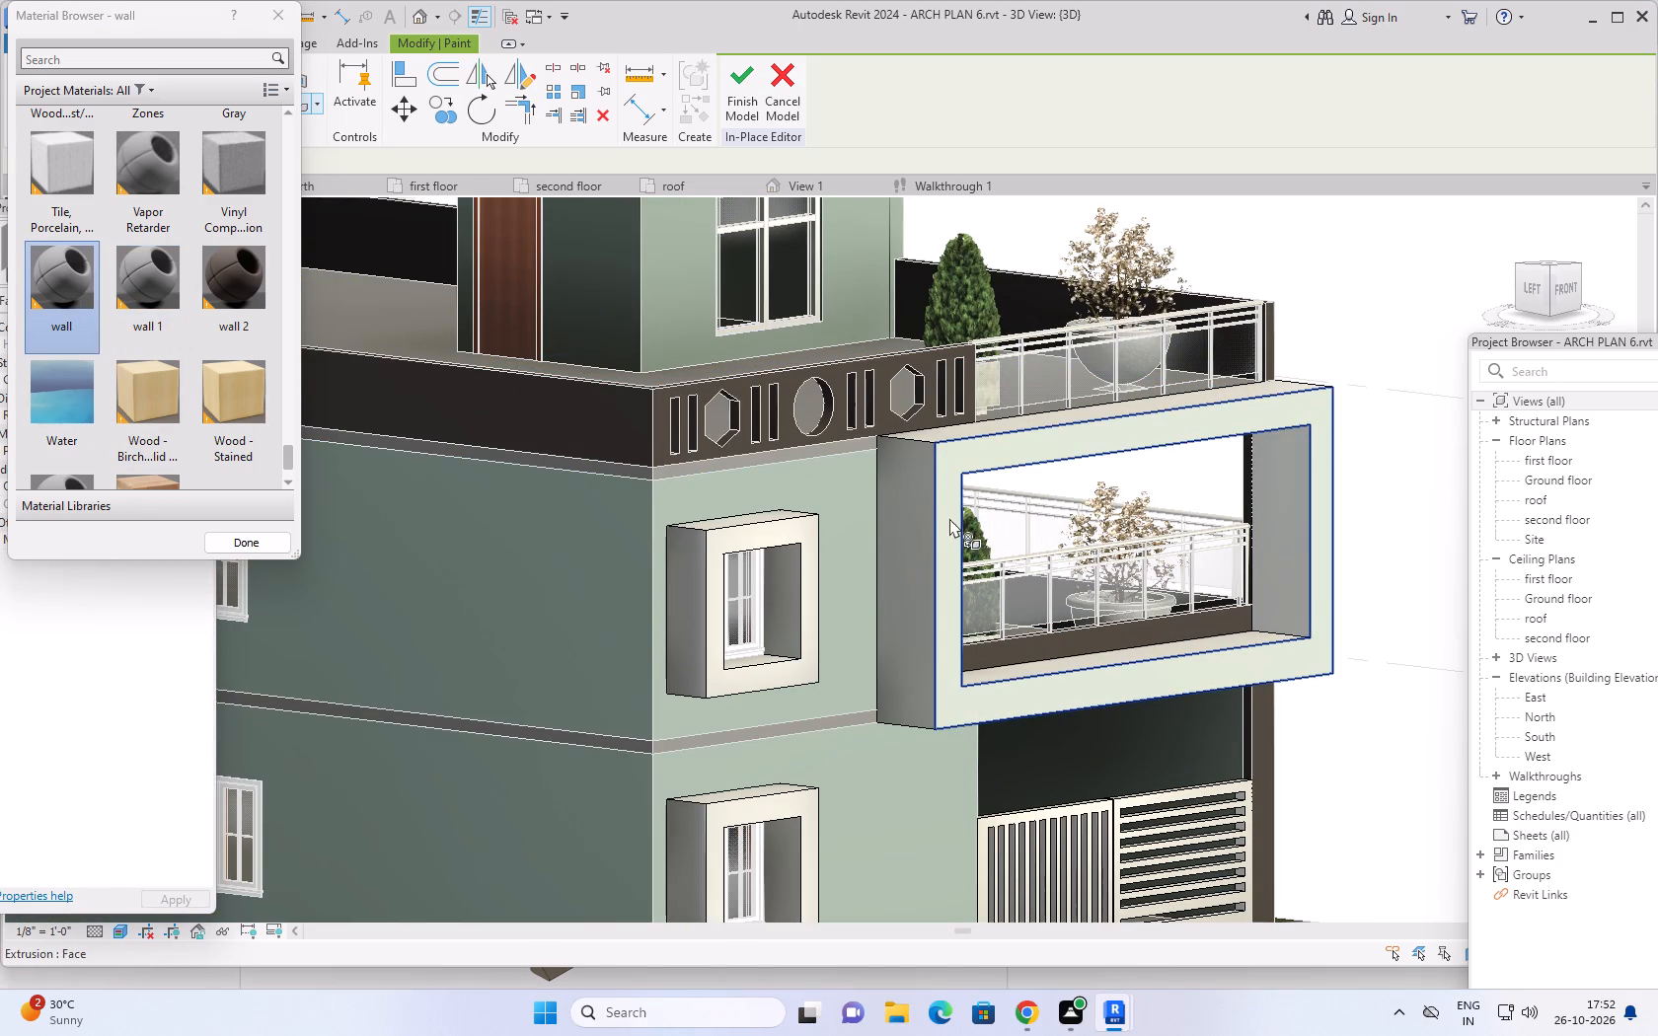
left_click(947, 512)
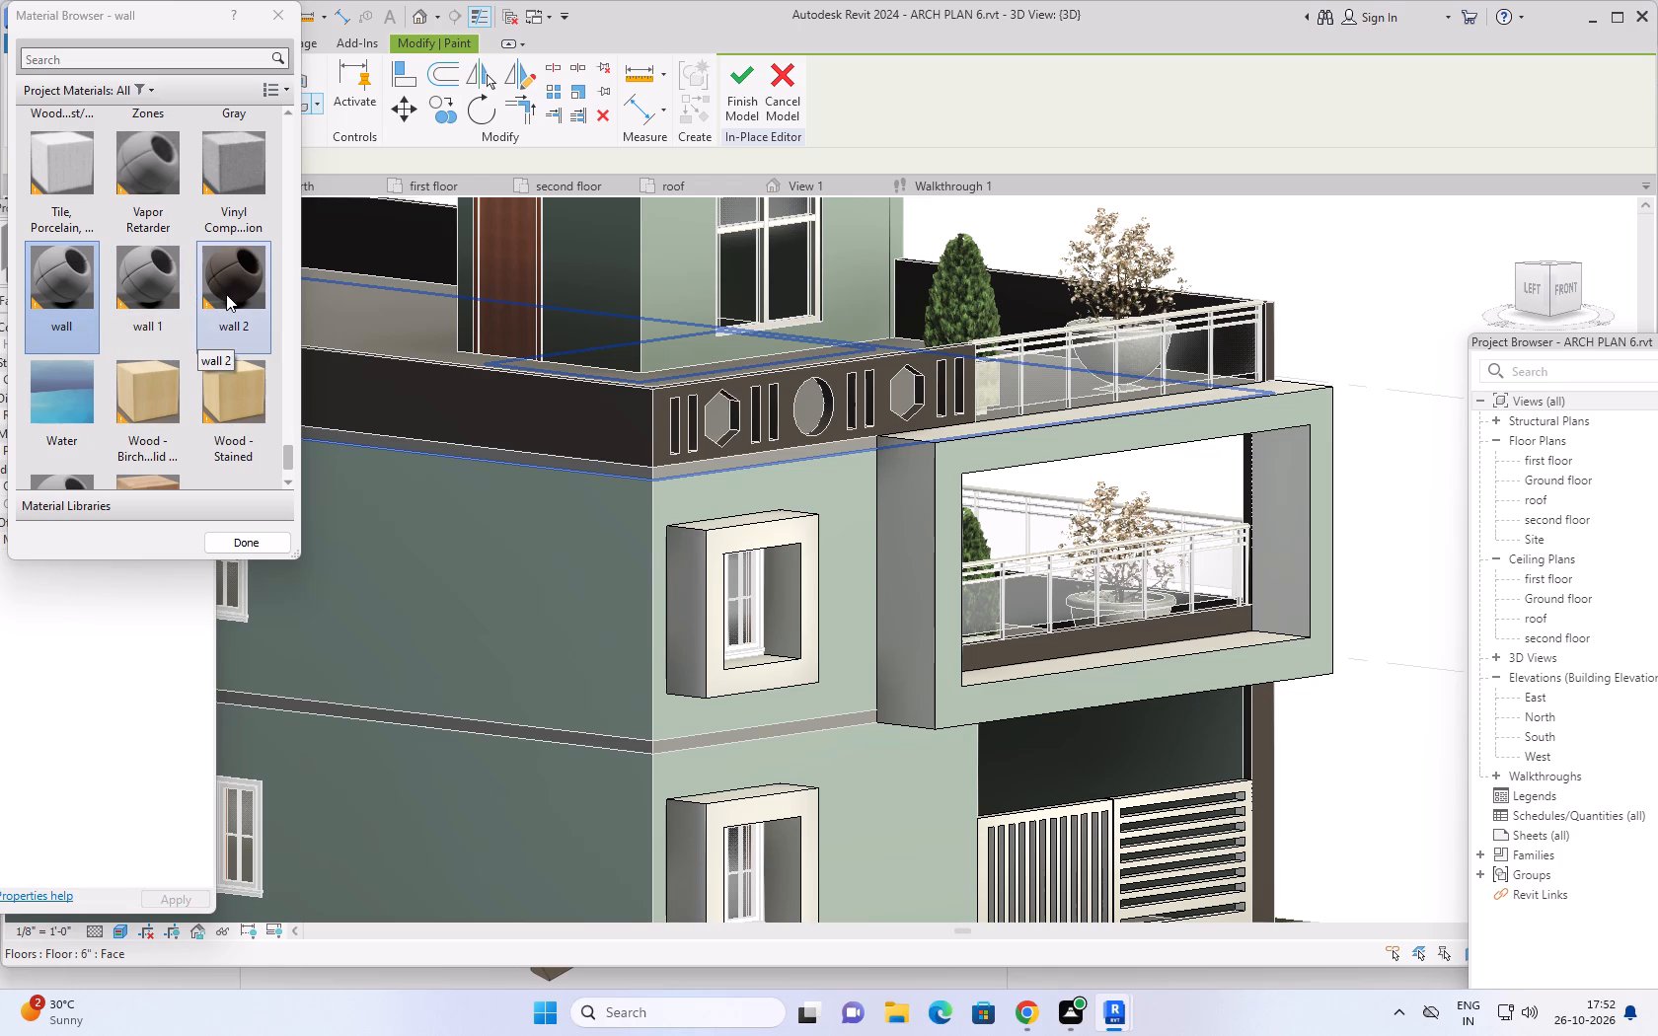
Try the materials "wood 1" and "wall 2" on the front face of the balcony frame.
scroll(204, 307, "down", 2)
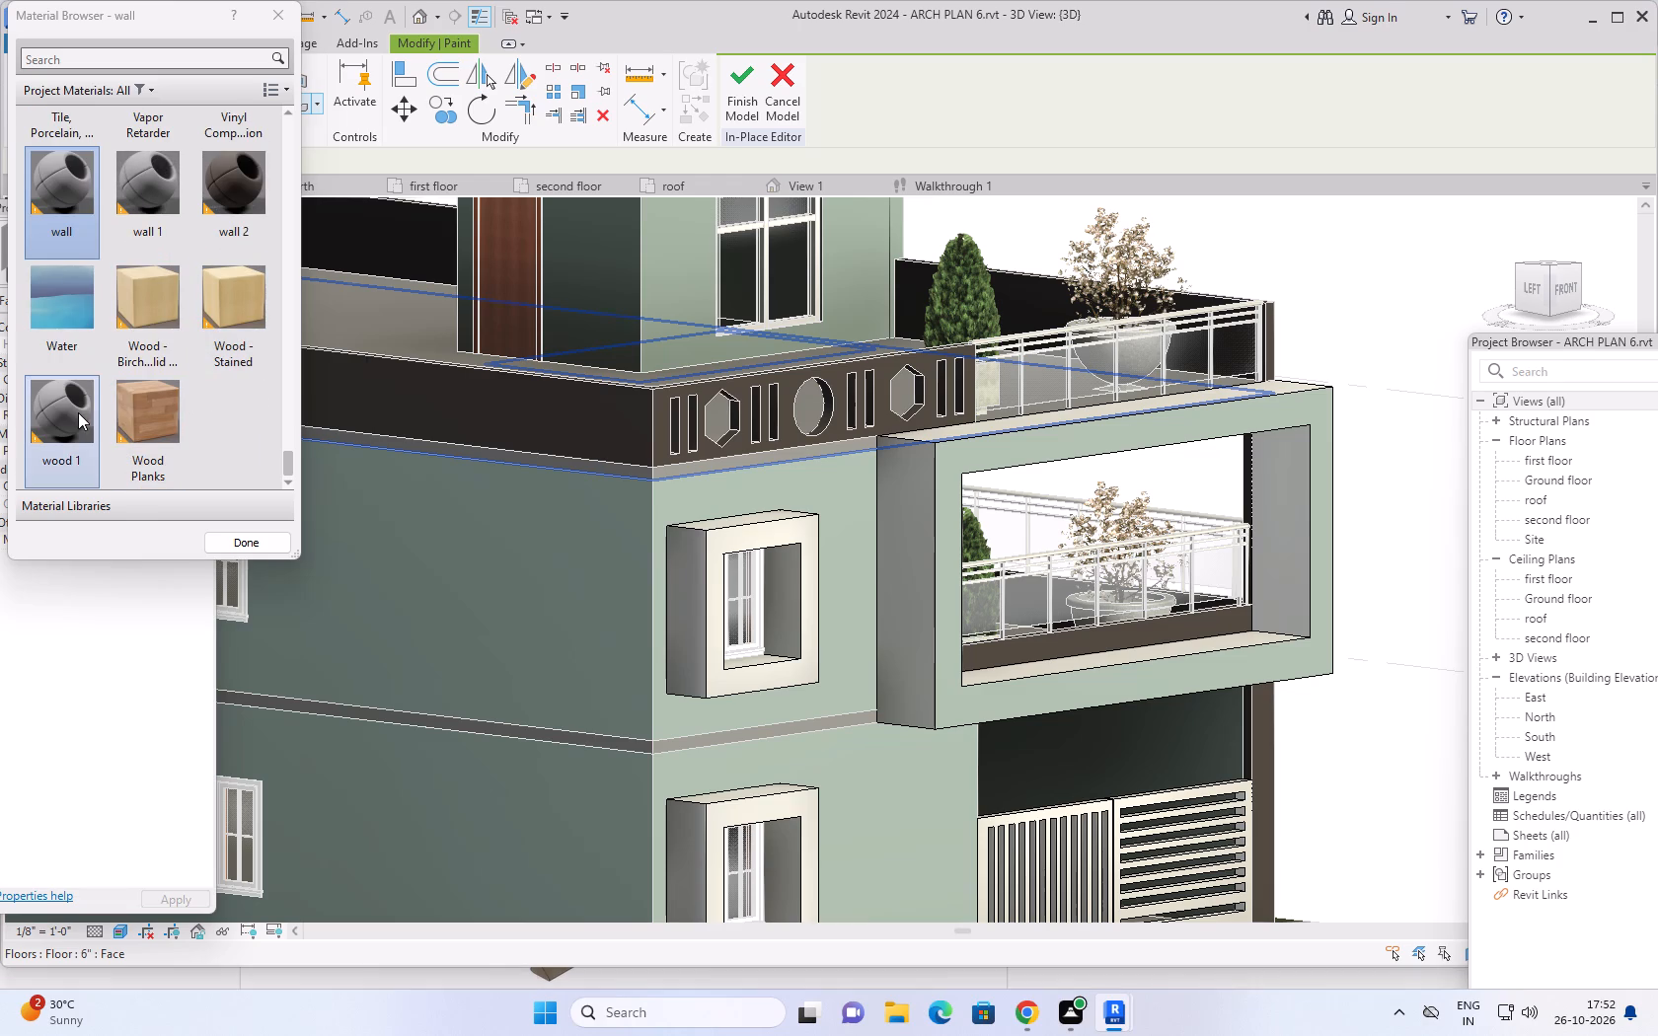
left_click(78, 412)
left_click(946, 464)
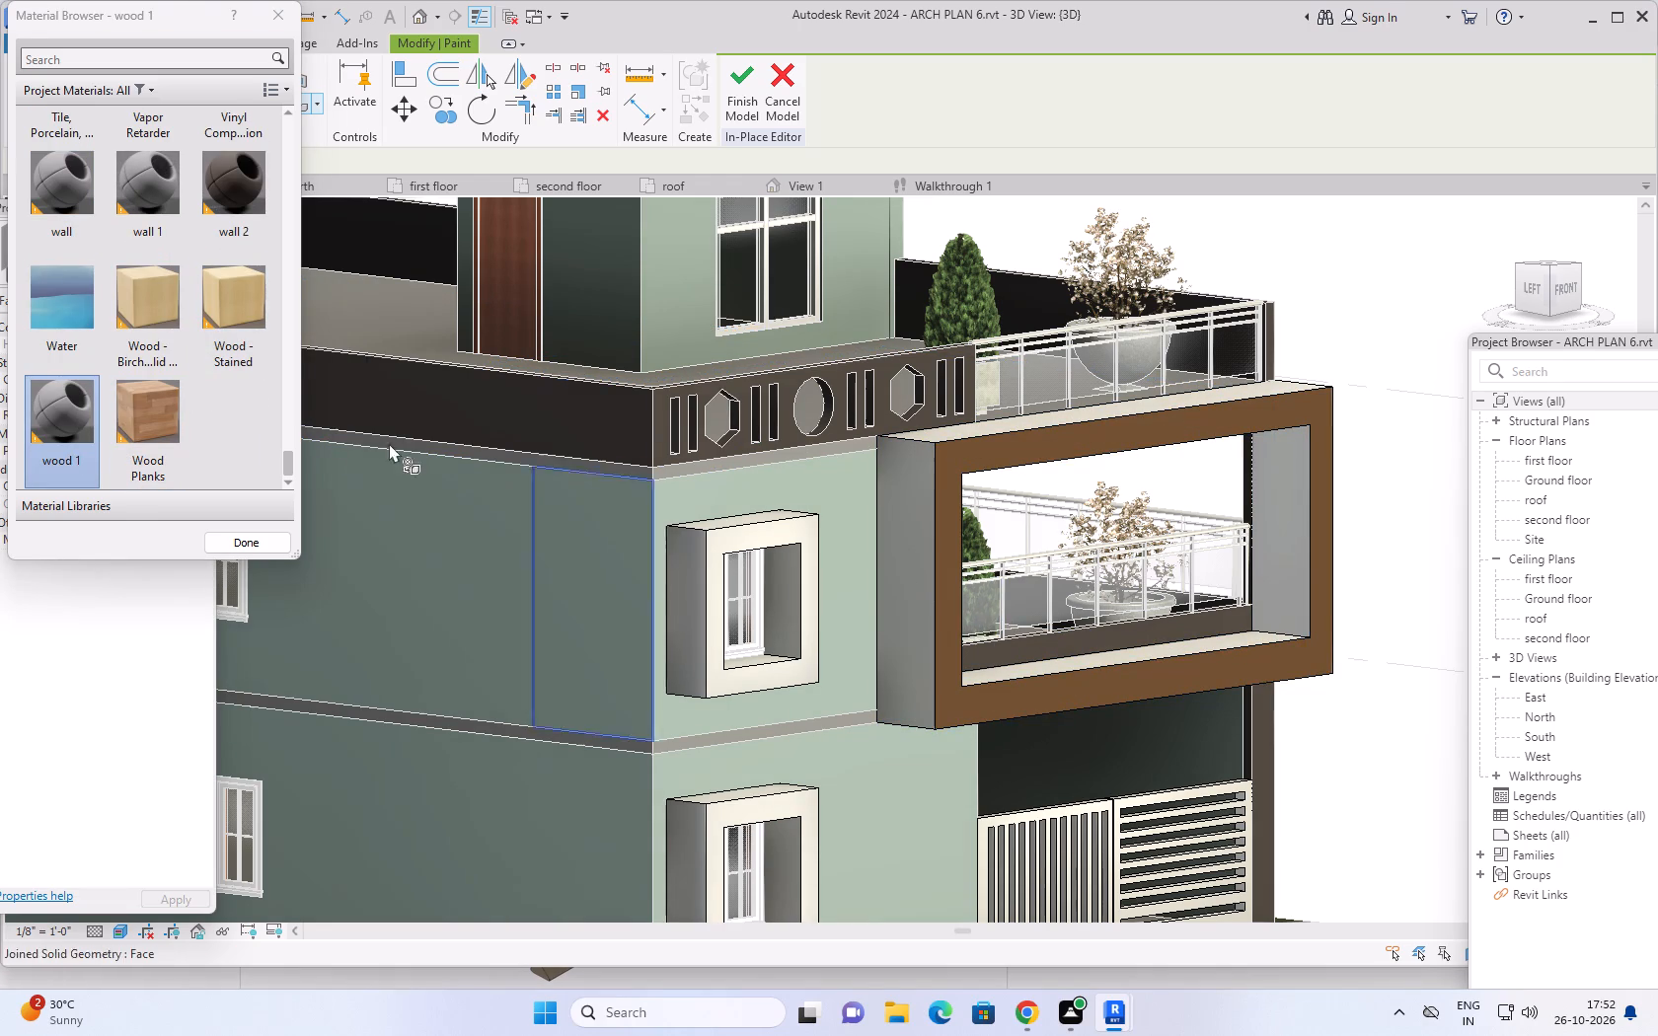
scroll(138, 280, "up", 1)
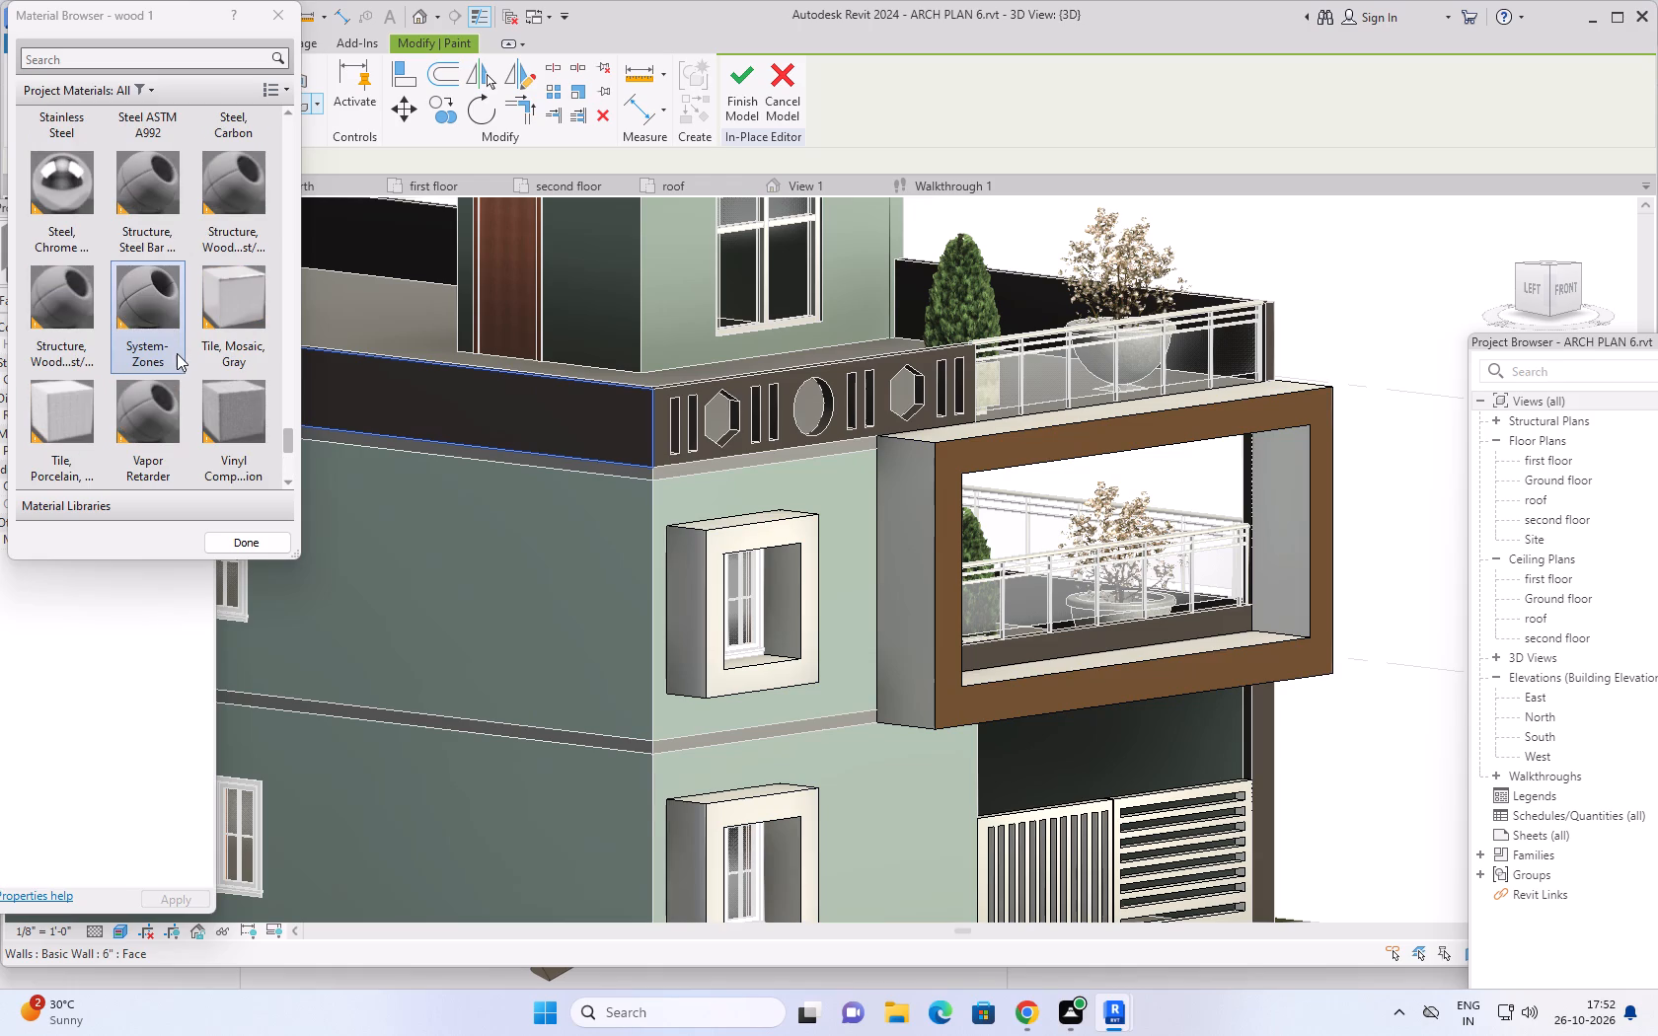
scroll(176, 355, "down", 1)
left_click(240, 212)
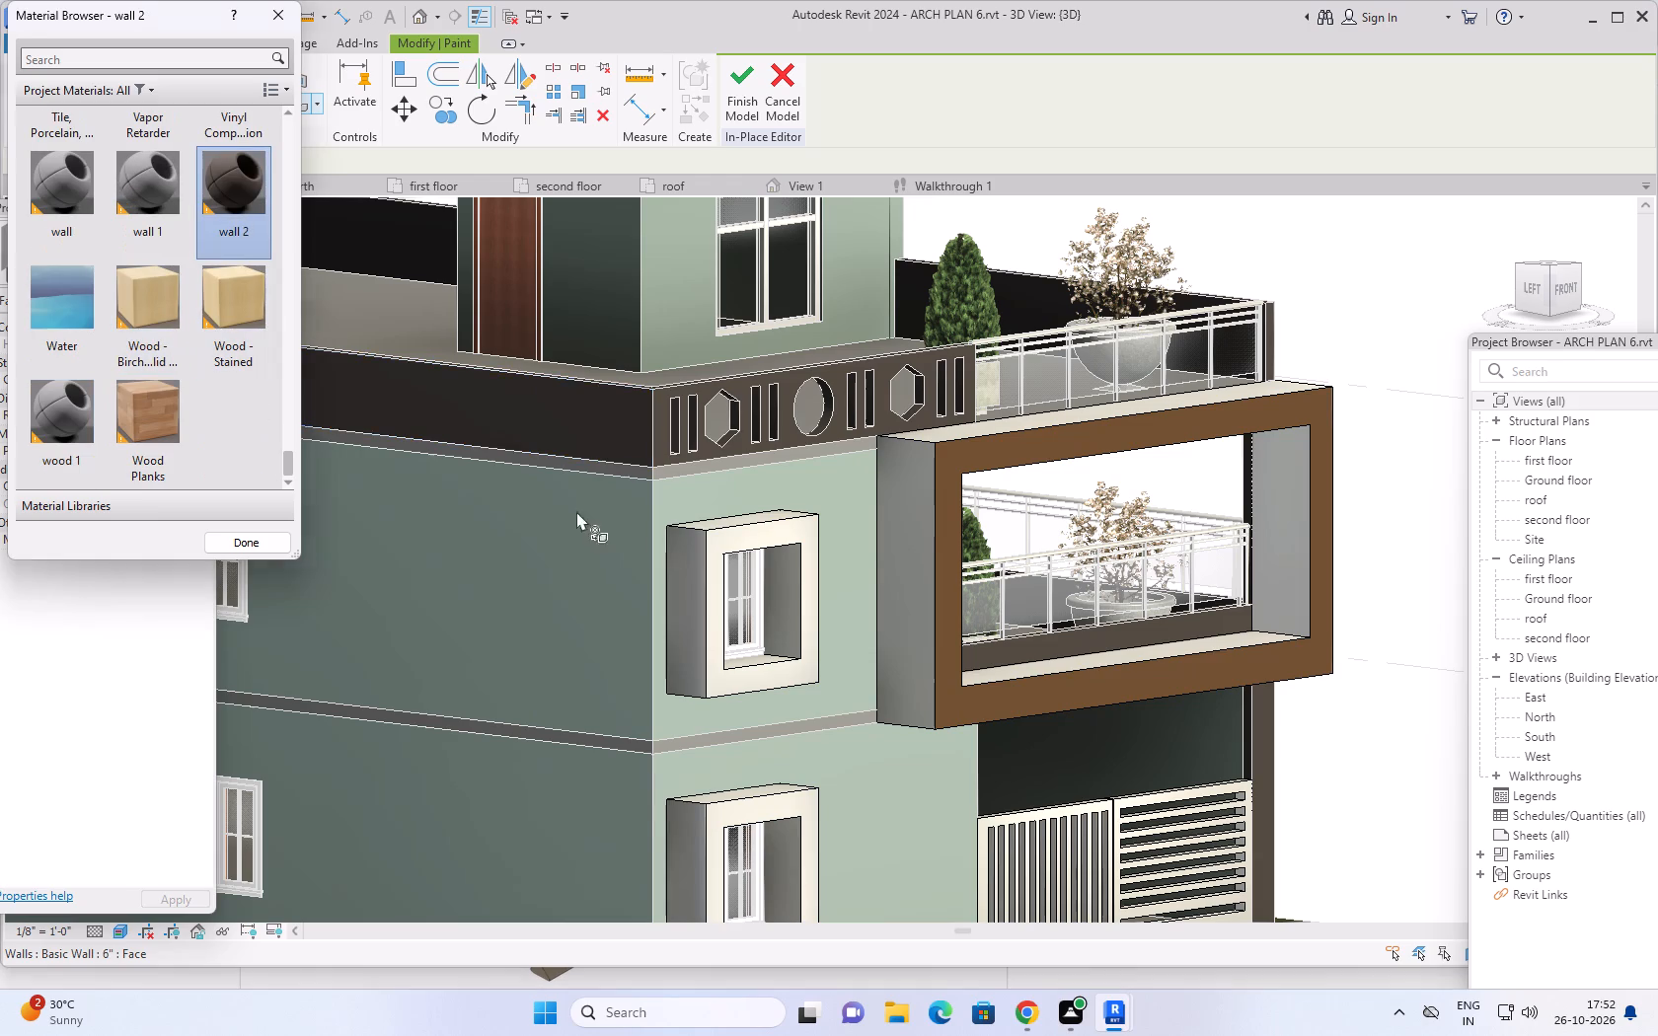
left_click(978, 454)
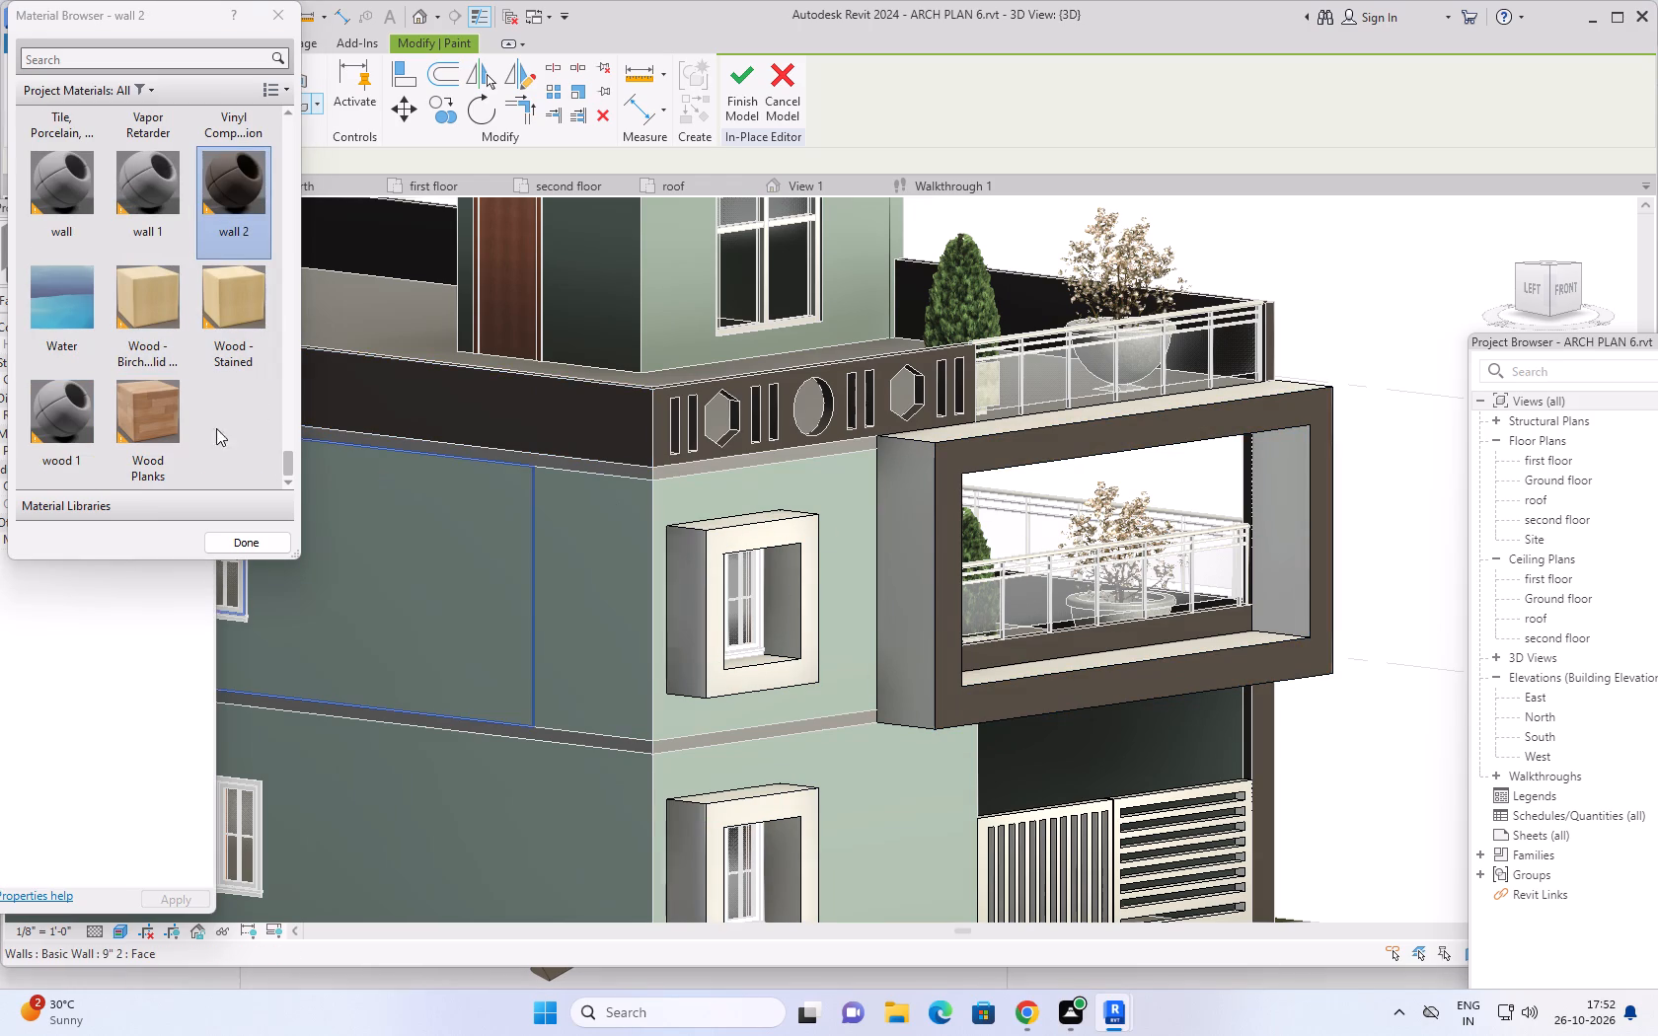
Paint the front face of the balcony frame with the material "6" wall".
scroll(184, 342, "up", 17)
scroll(182, 340, "up", 7)
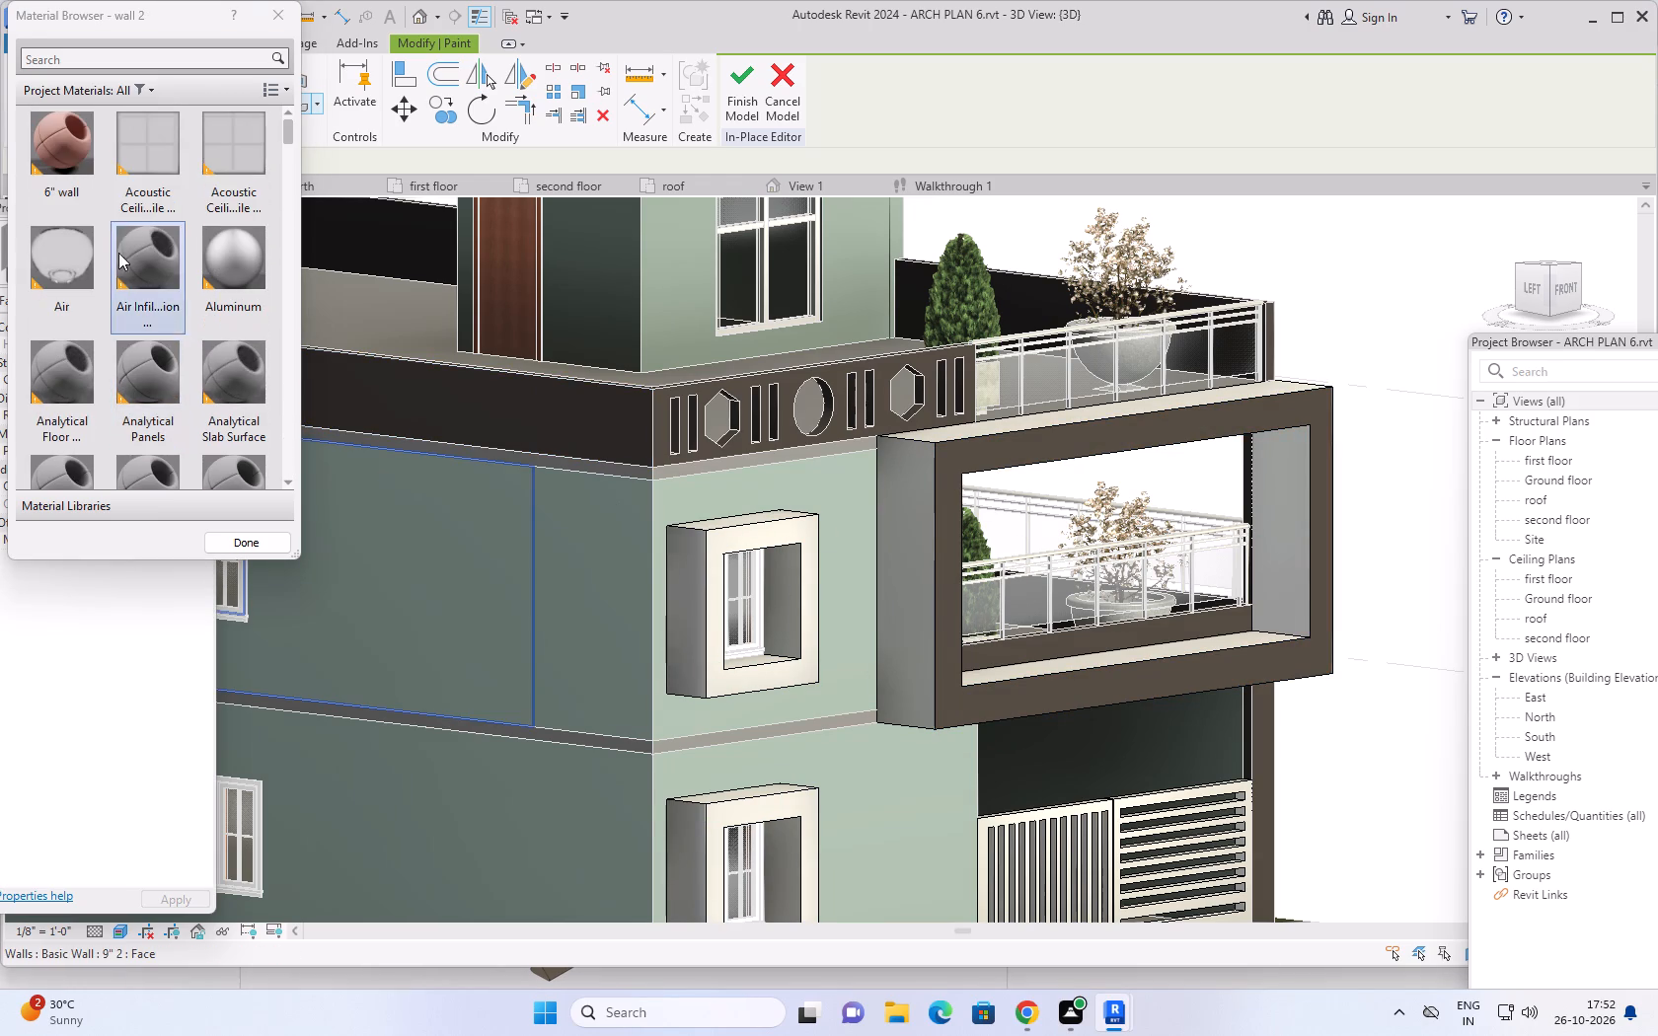
left_click(70, 158)
left_click(1019, 457)
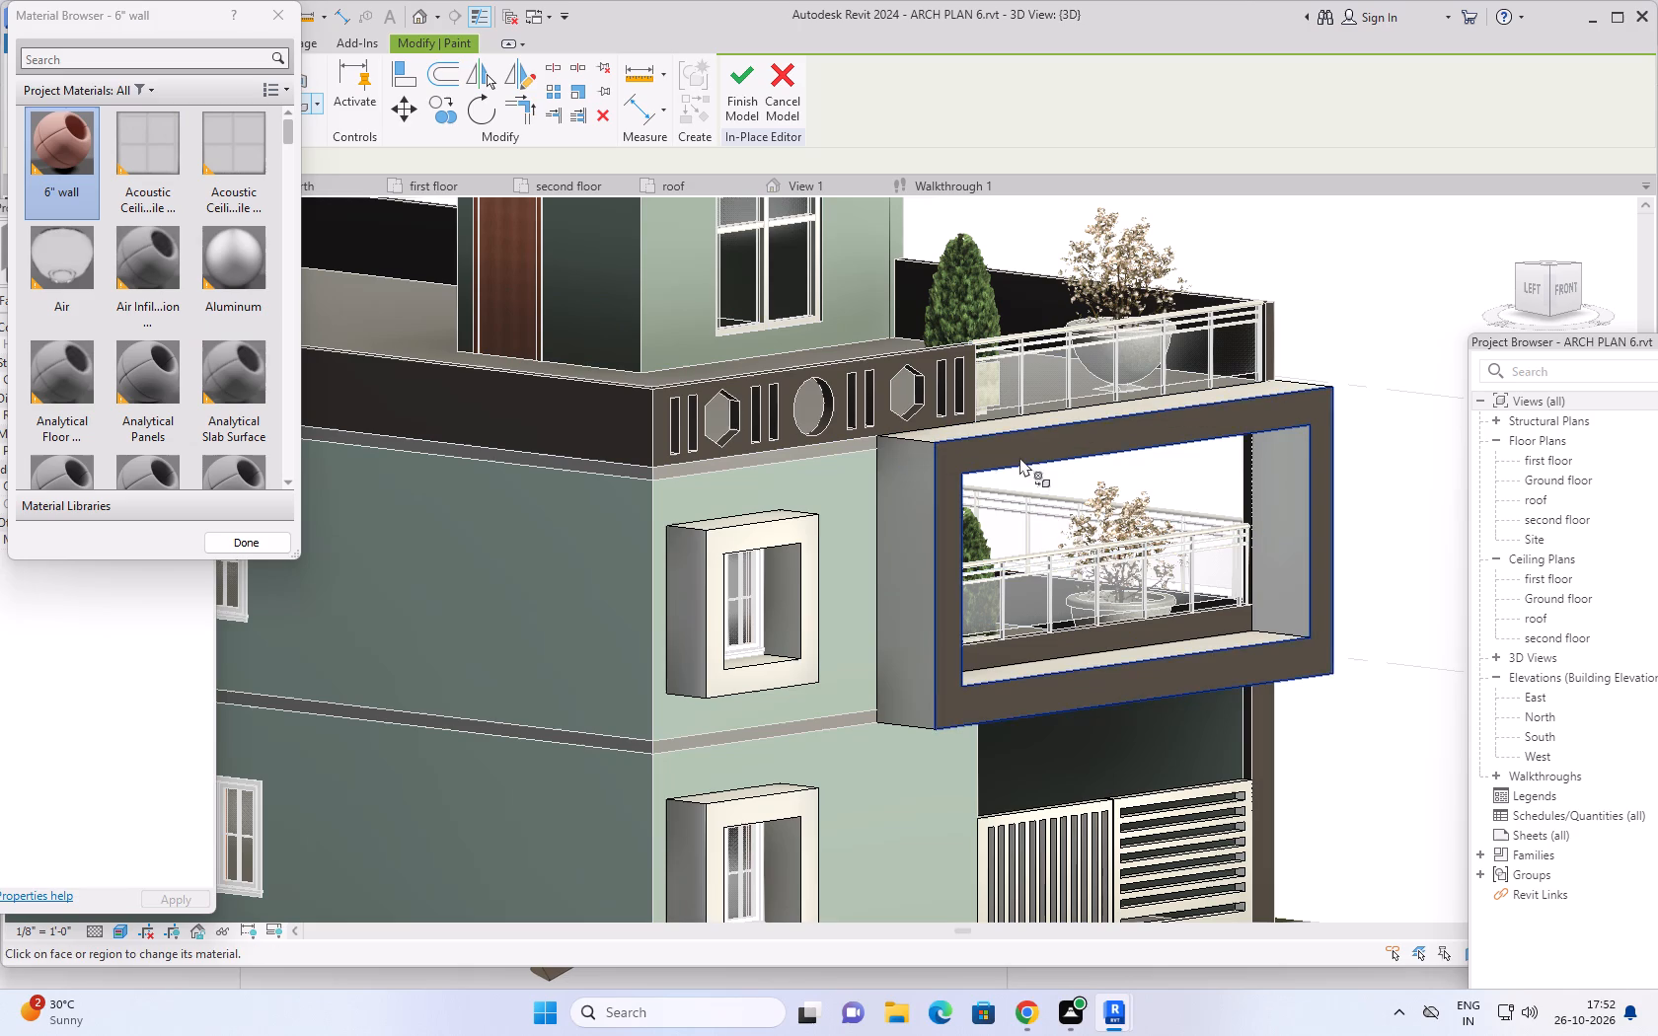
scroll(982, 697, "down", 2)
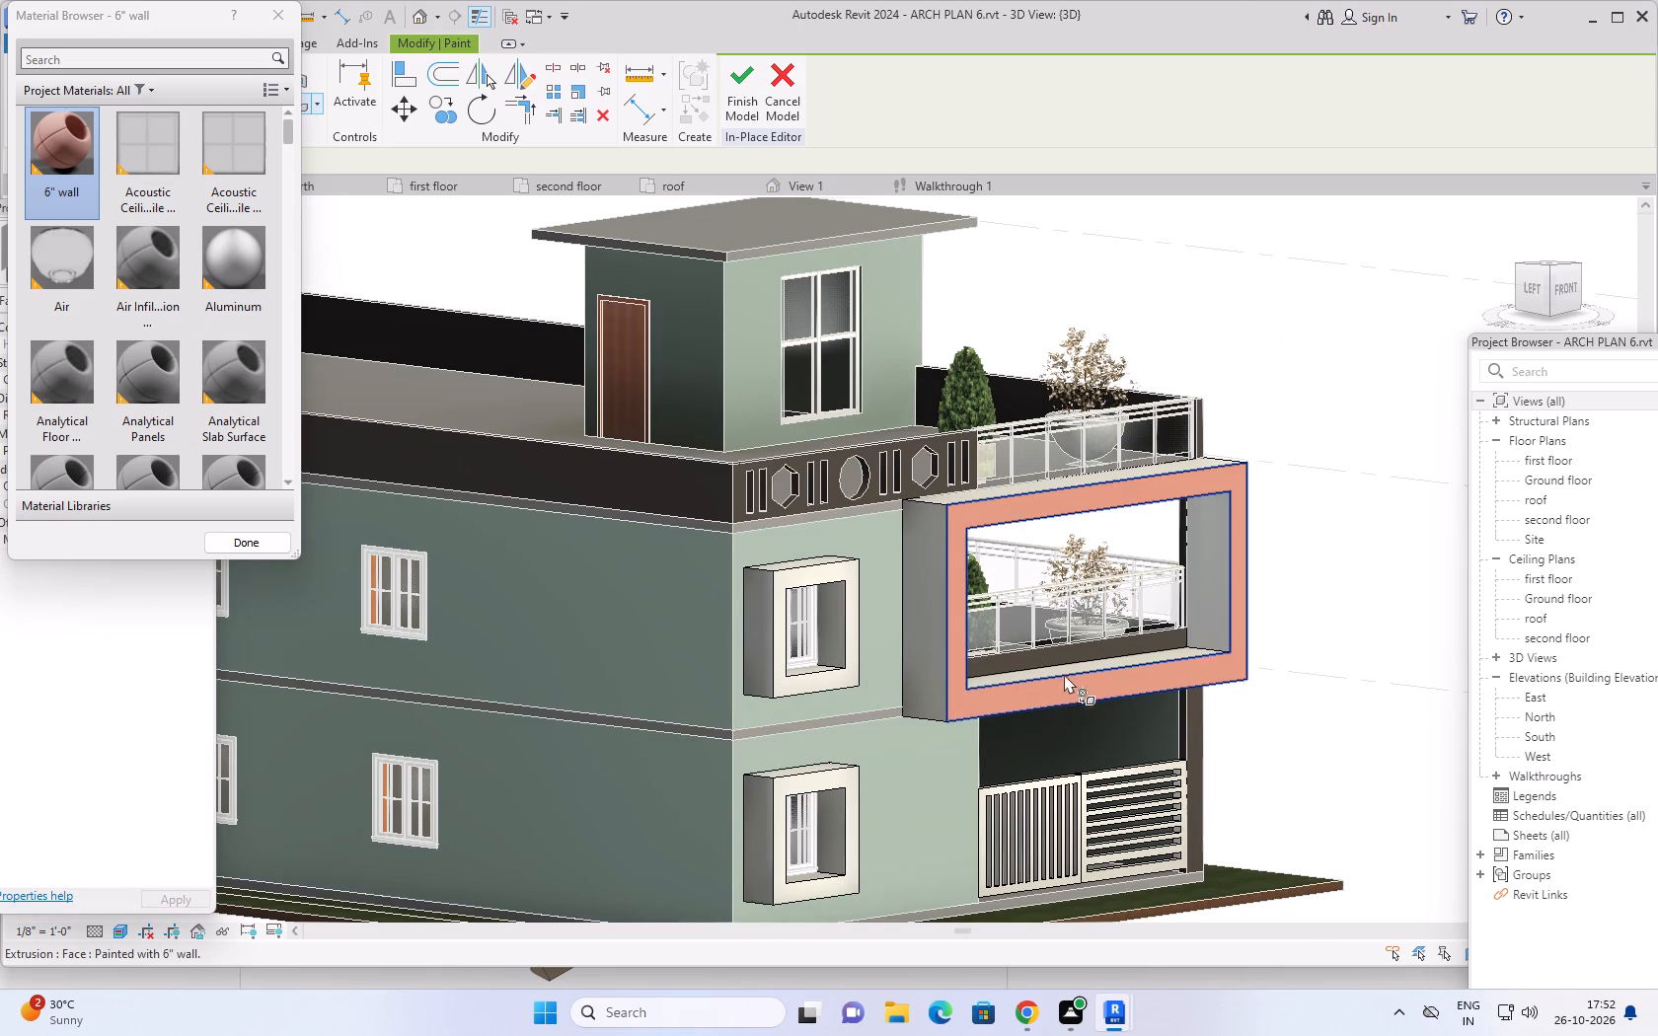
Paint the balcony frame's left outer side, top faces and inner bottom face with the material "6" wall".
middle_click_drag(1008, 682, 968, 712)
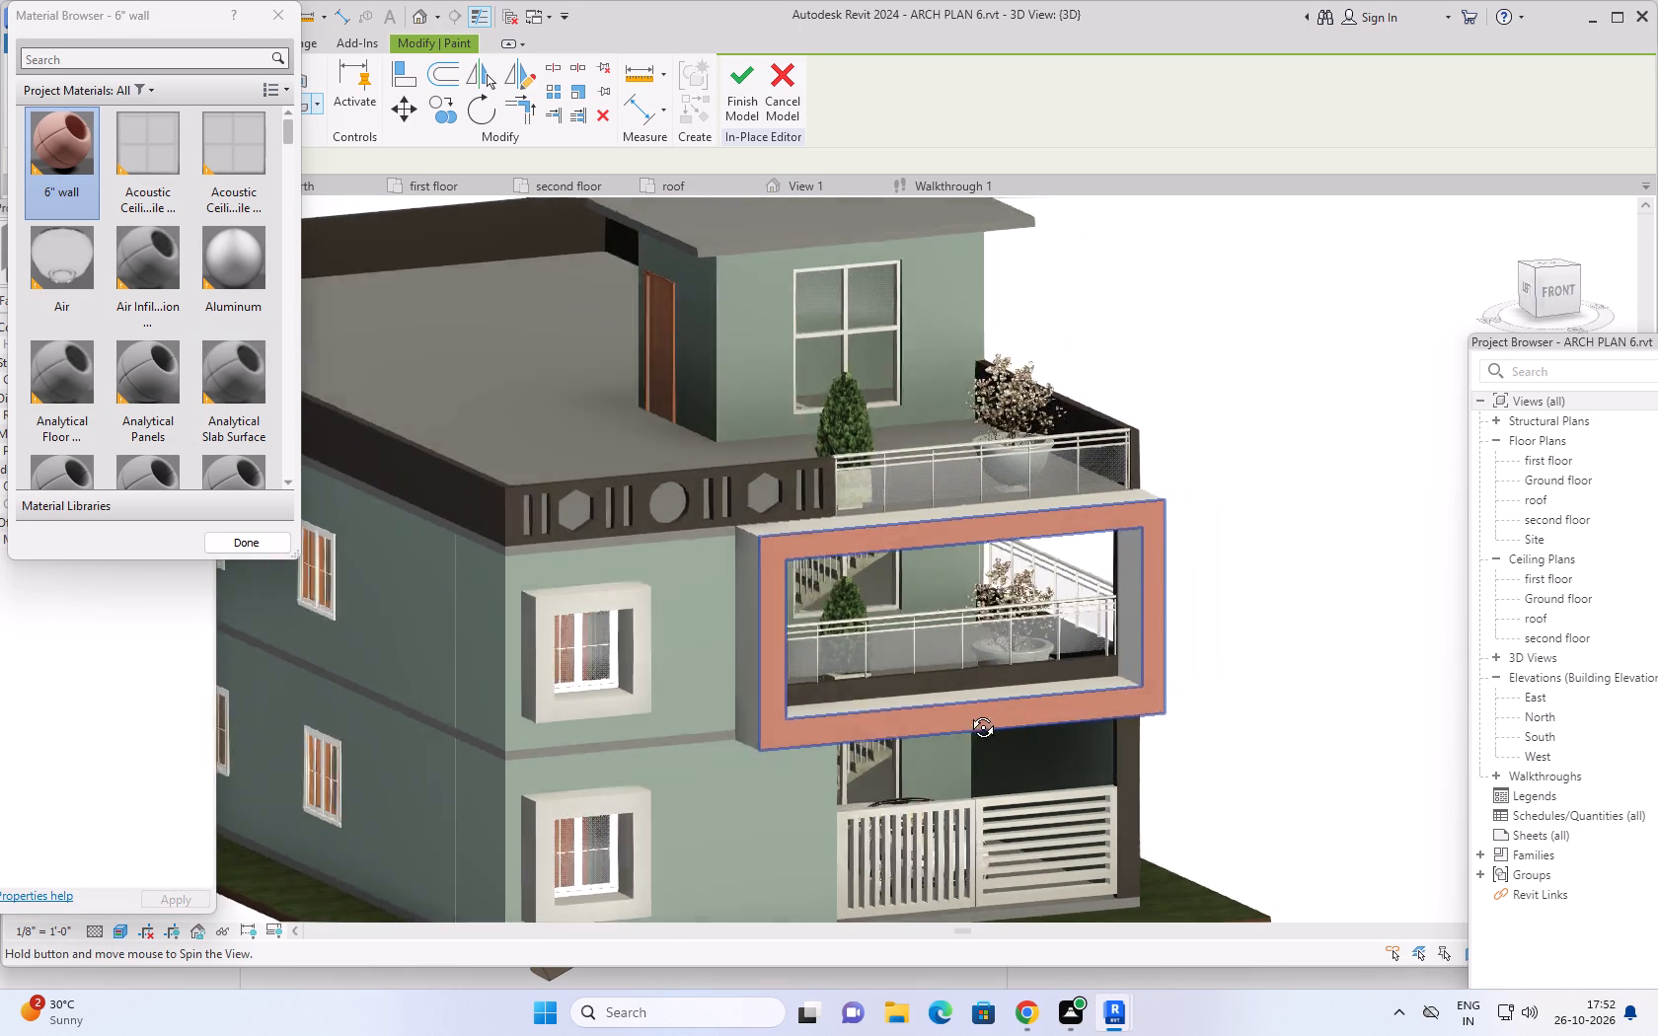
middle_click_drag(968, 712, 1037, 699)
left_click(990, 624)
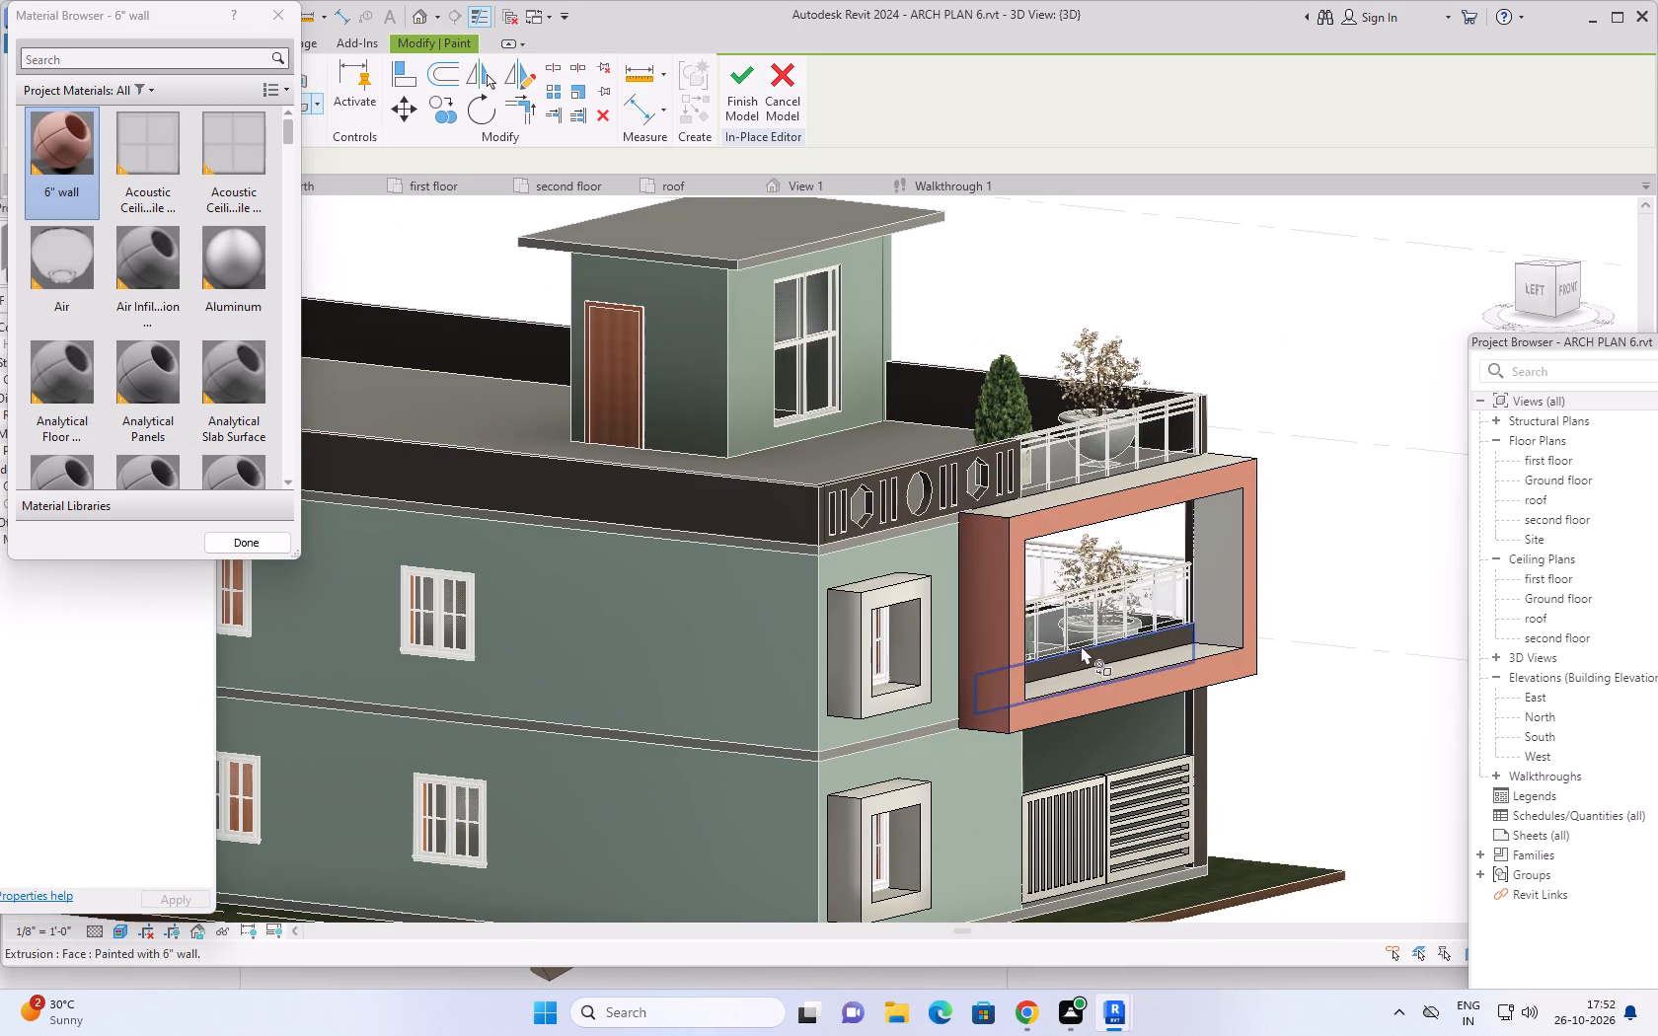
scroll(1081, 654, "down", 1)
middle_click_drag(1083, 657, 923, 883)
scroll(925, 888, "up", 1)
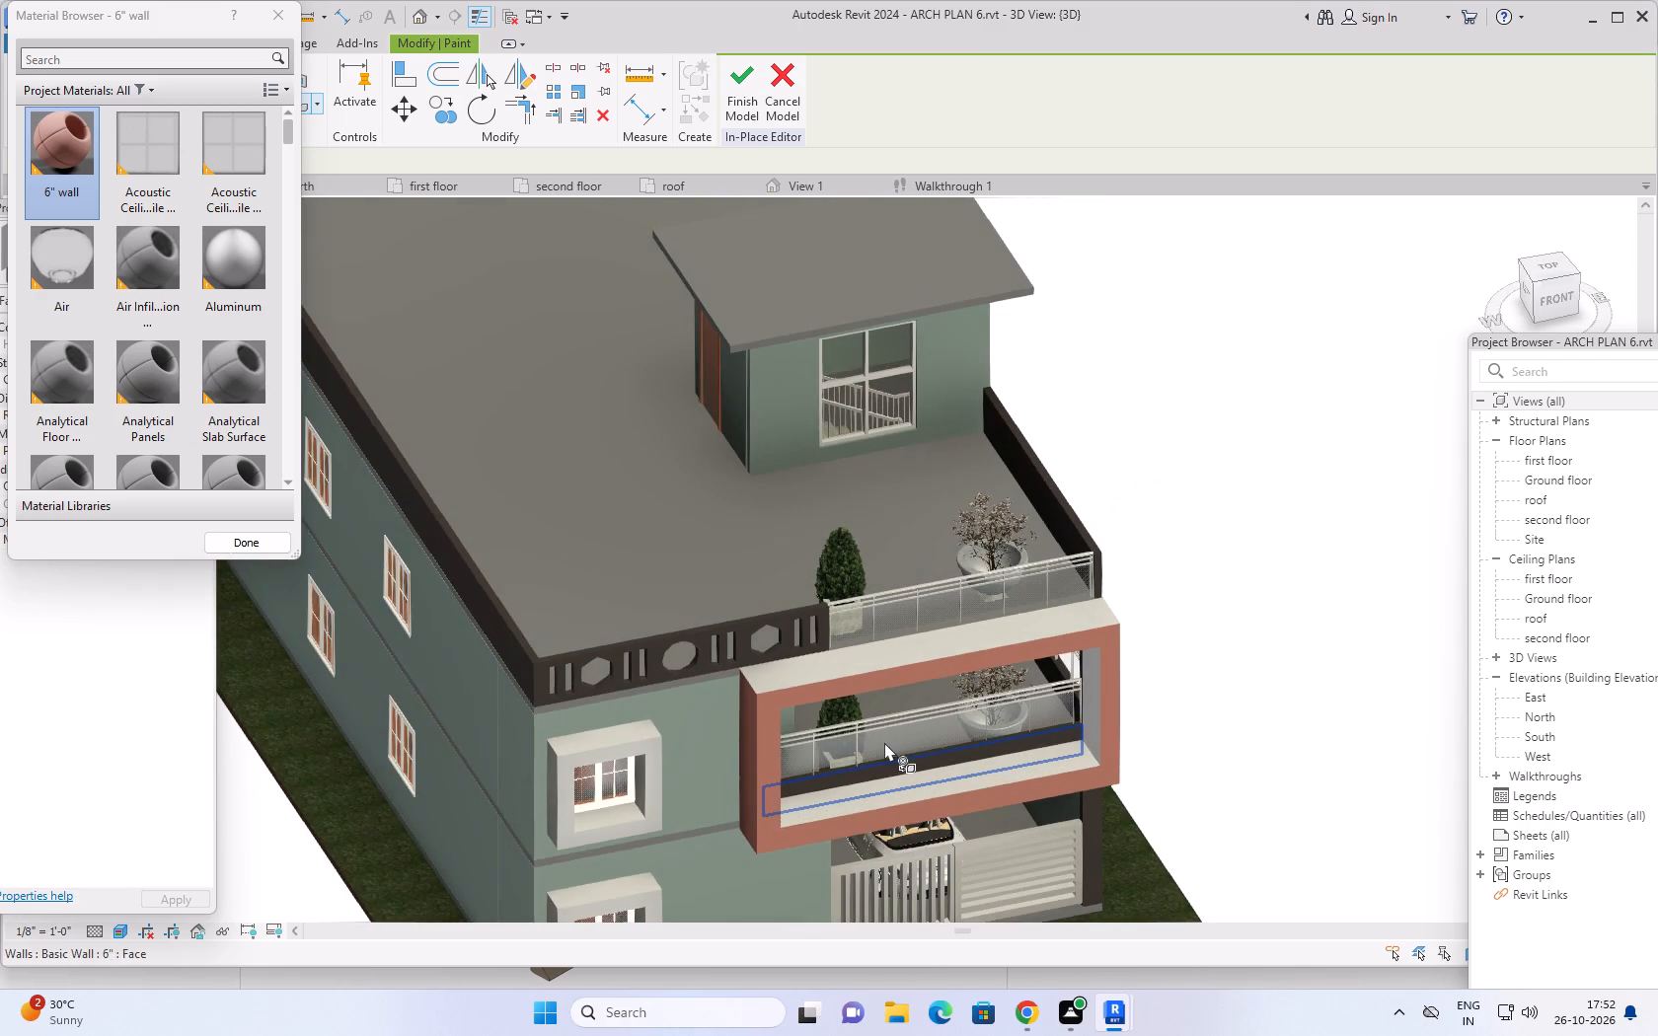
middle_click_drag(884, 740, 988, 874, "shift")
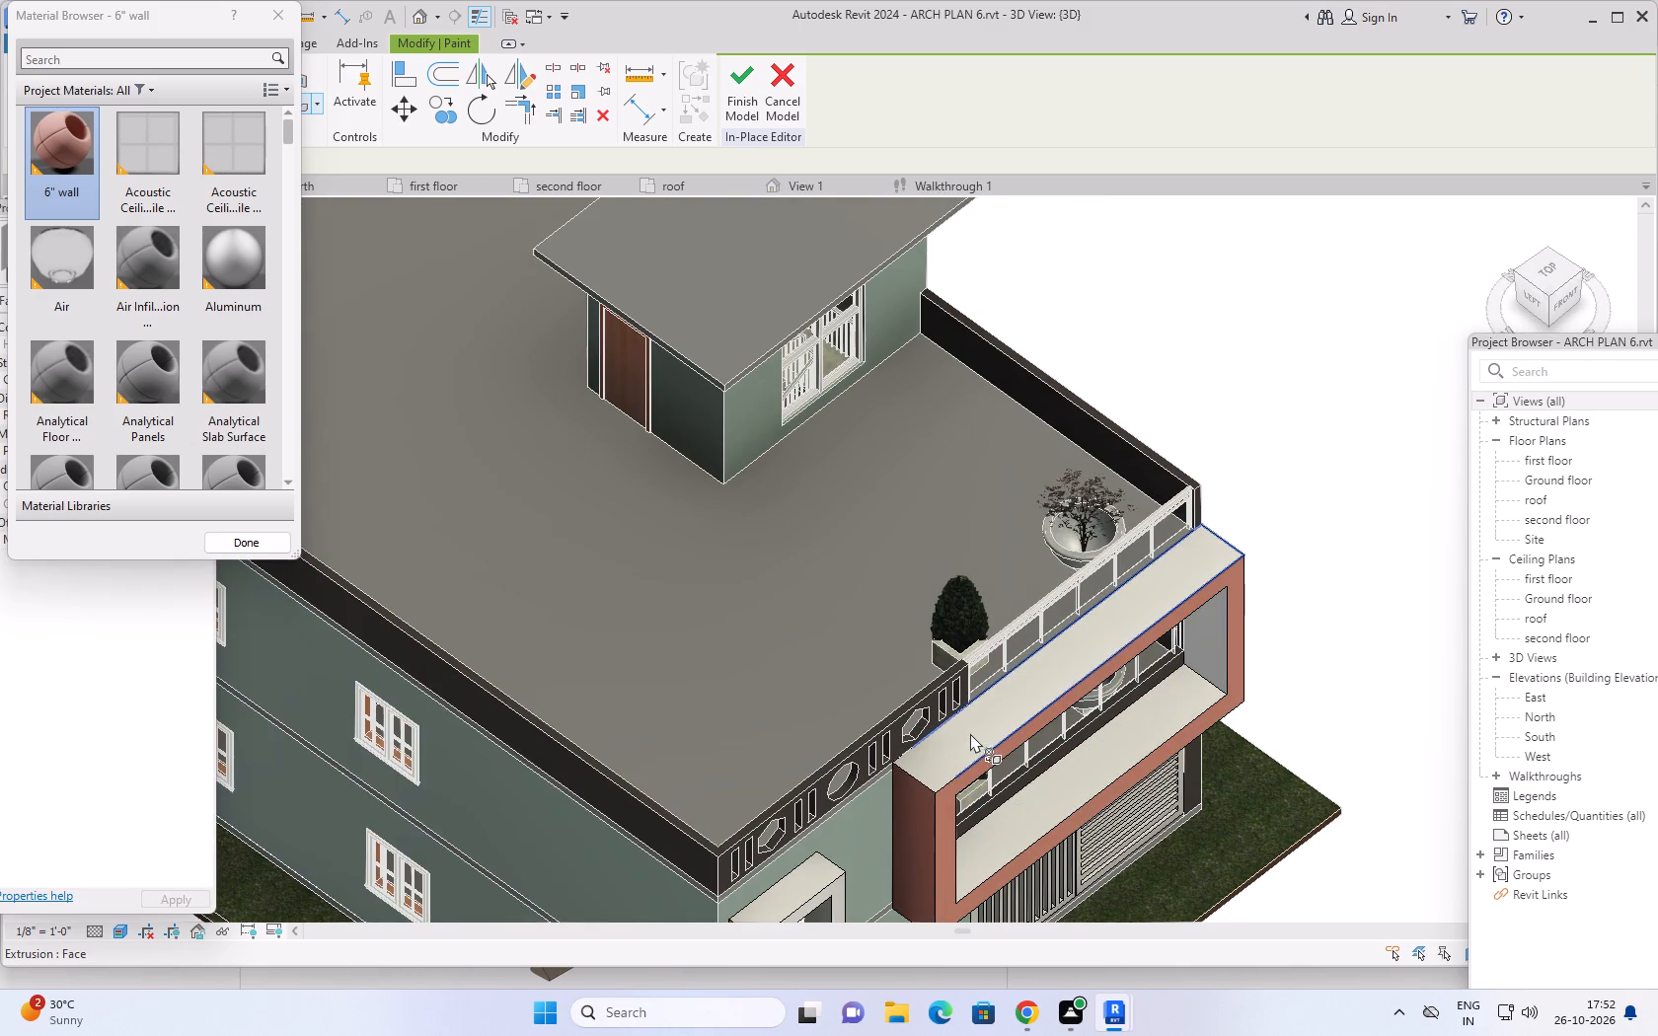
left_click(969, 733)
left_click(1033, 804)
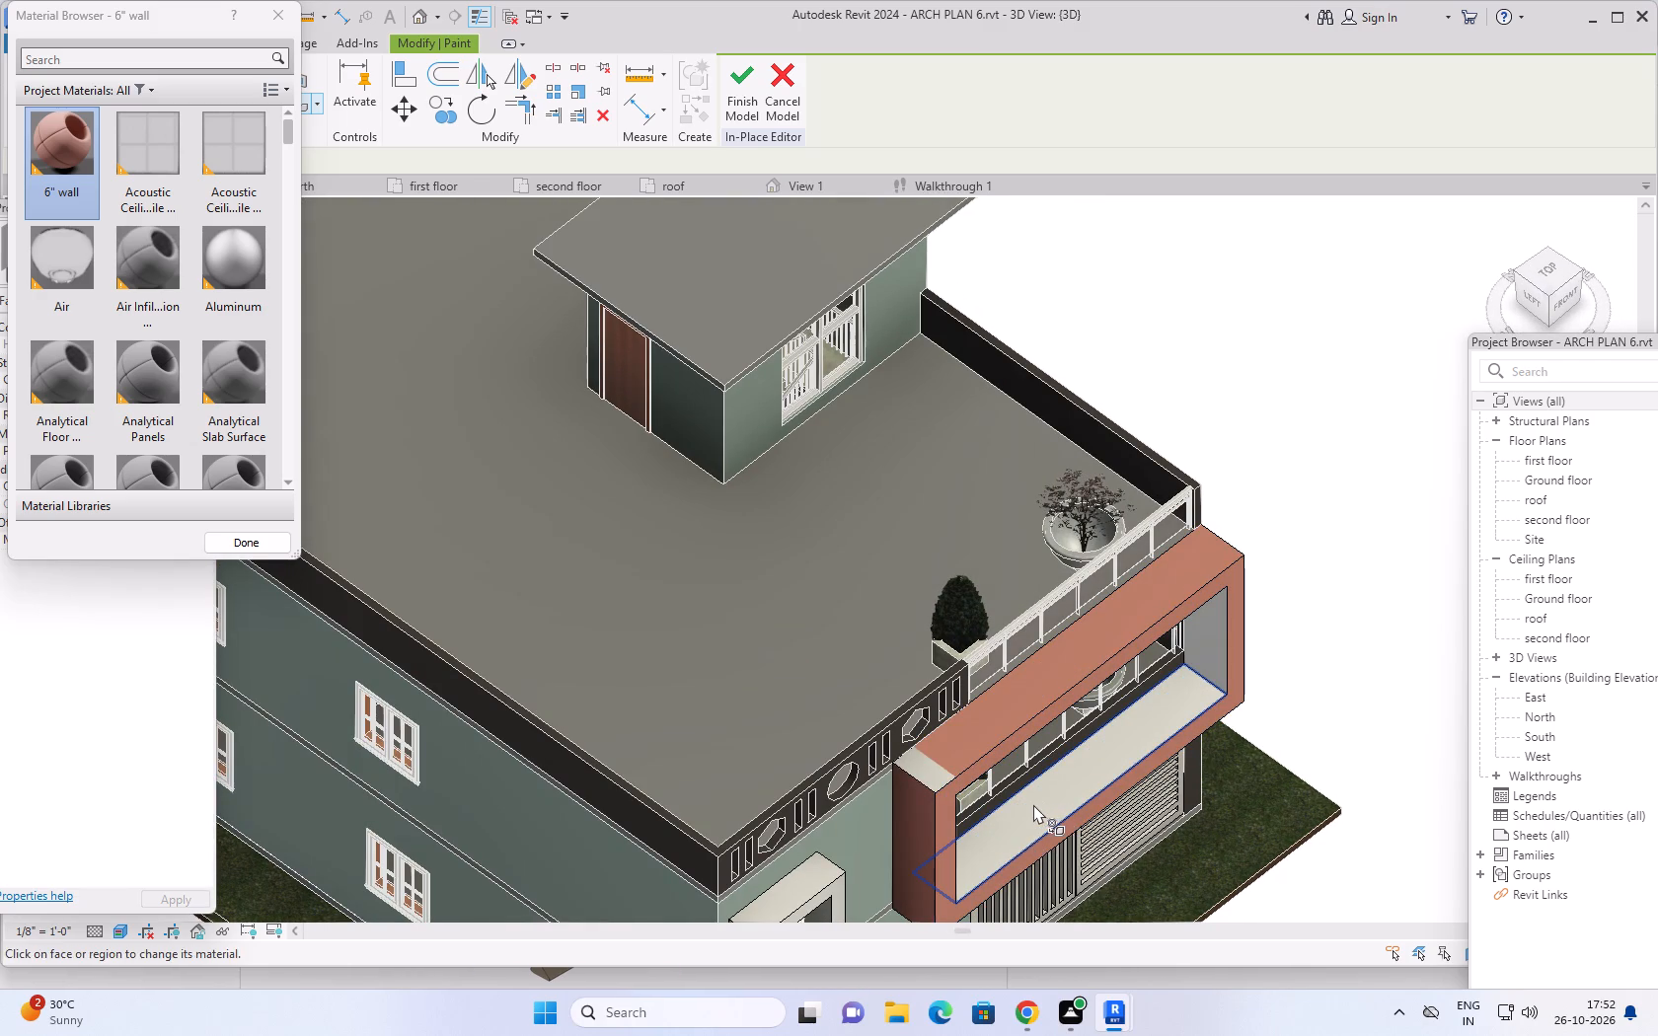
left_click(923, 769)
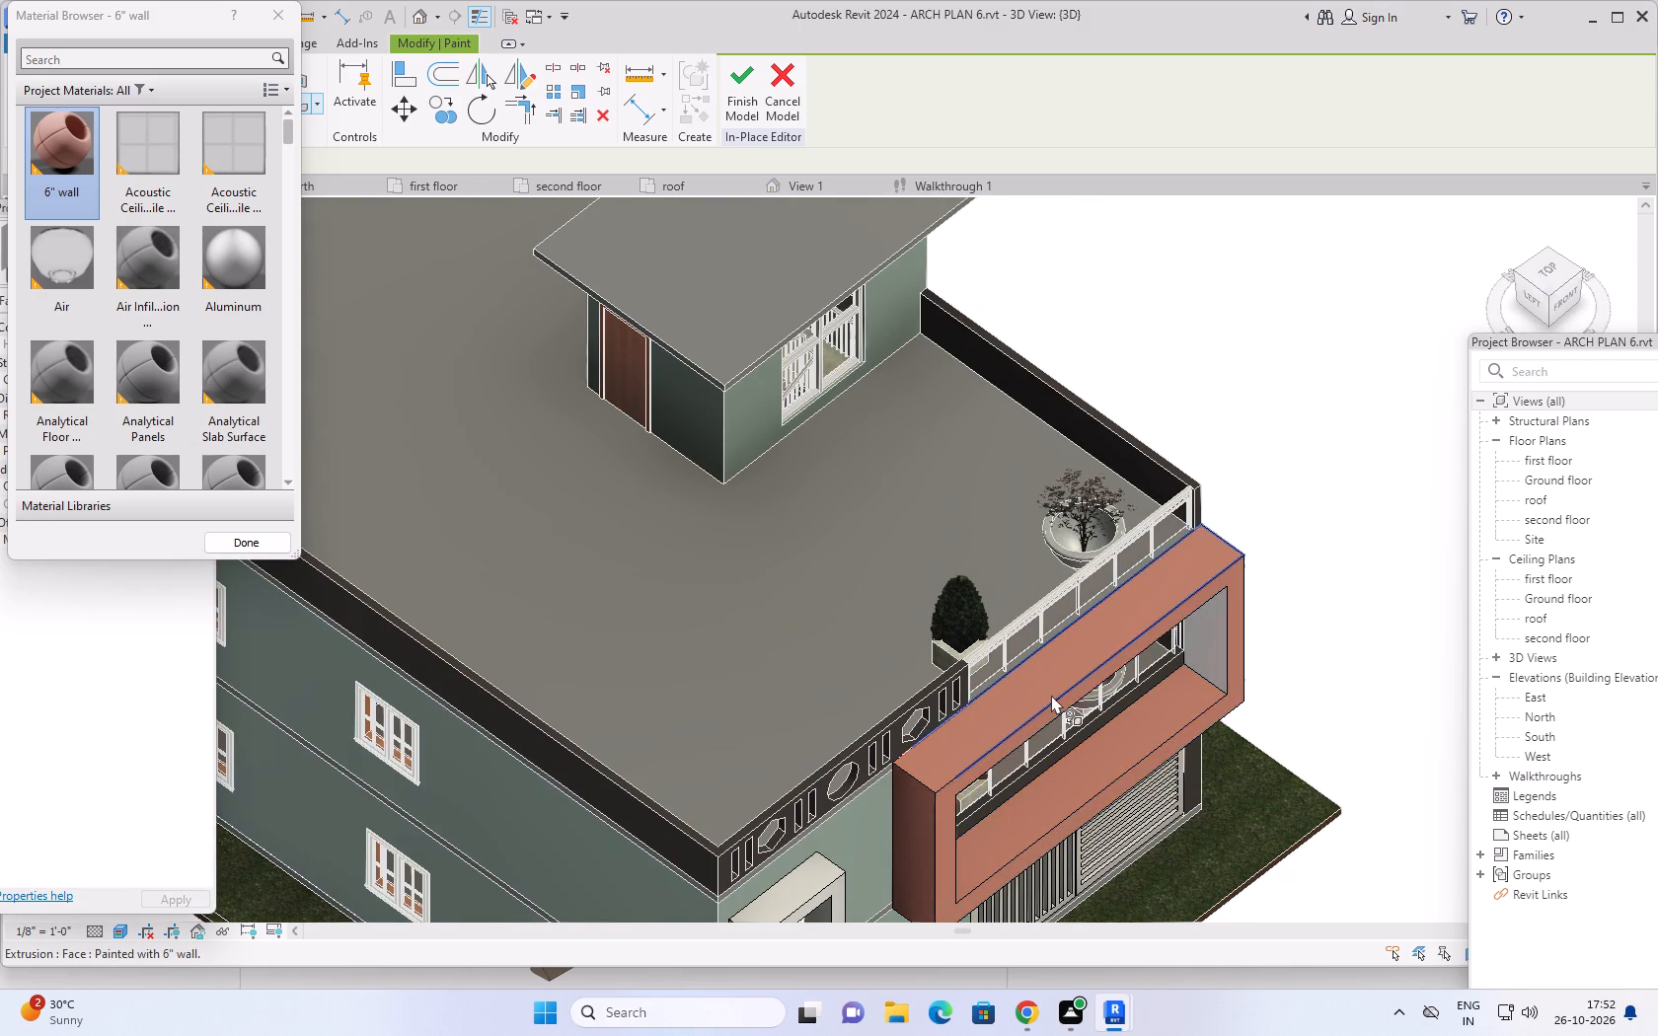
Paint the balcony frame's right outer side and both inner side faces with the material "6" wall".
scroll(1051, 695, "down", 1, "shift")
middle_click_drag(1051, 695, 619, 539, "shift")
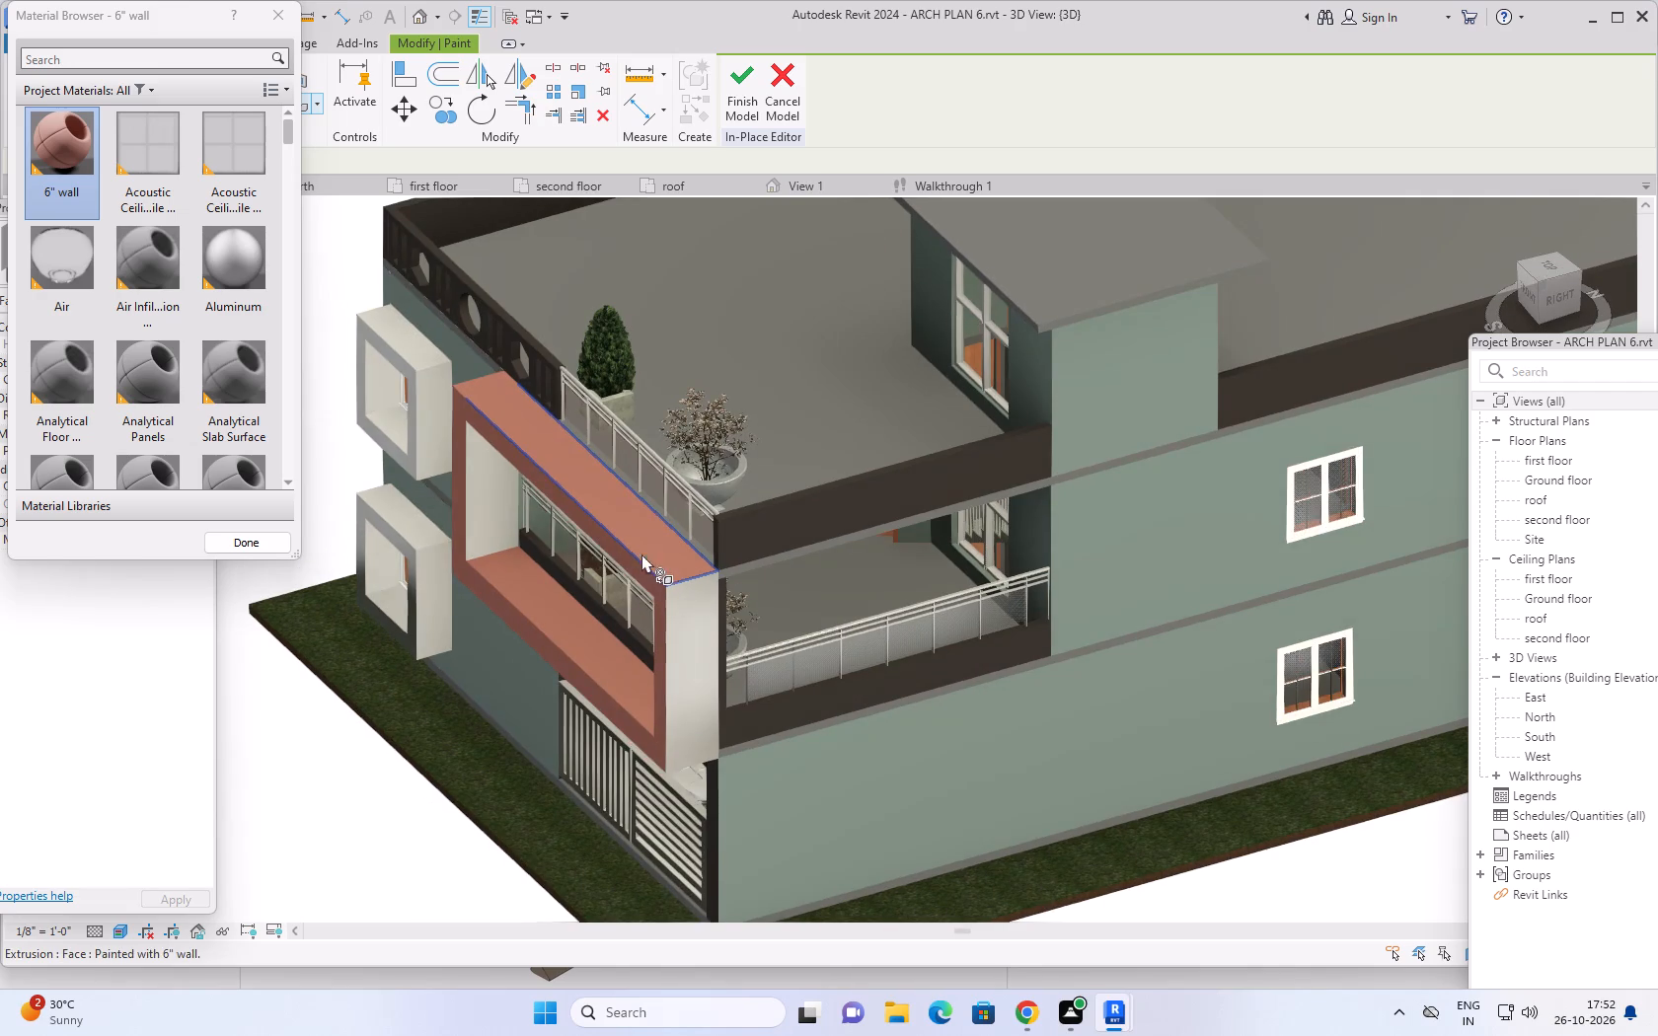
left_click(691, 621)
left_click(495, 492)
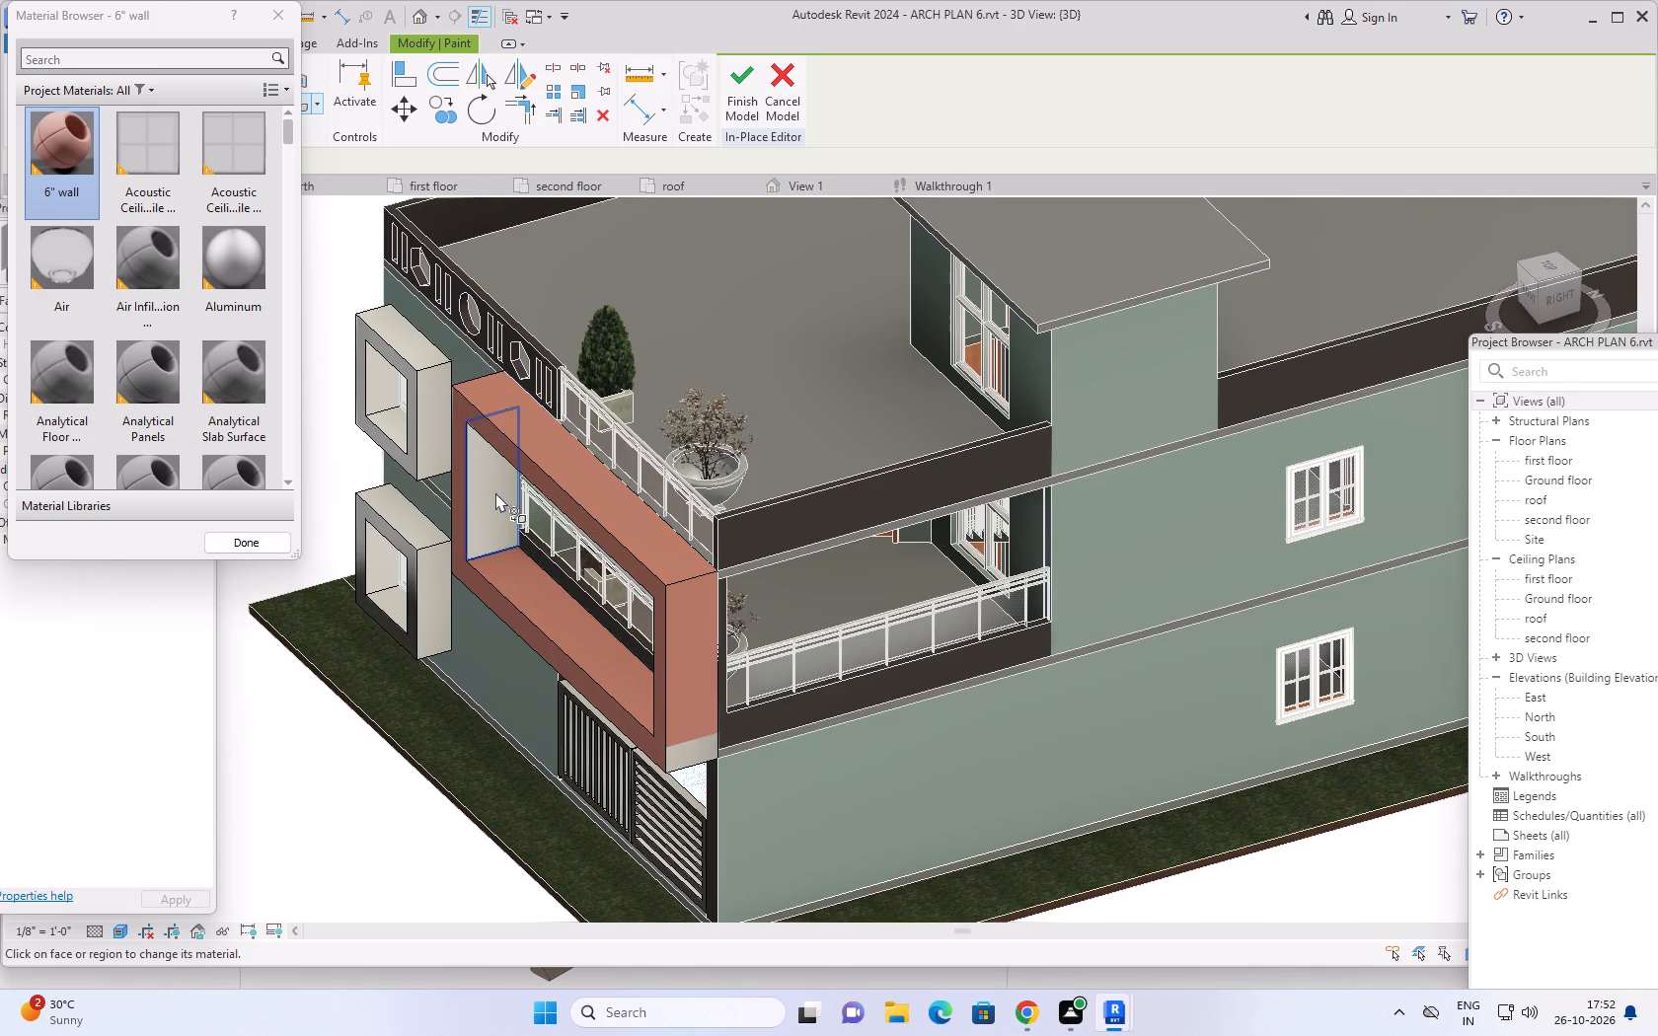
scroll(608, 606, "down", 2)
middle_click_drag(645, 652, 1125, 529)
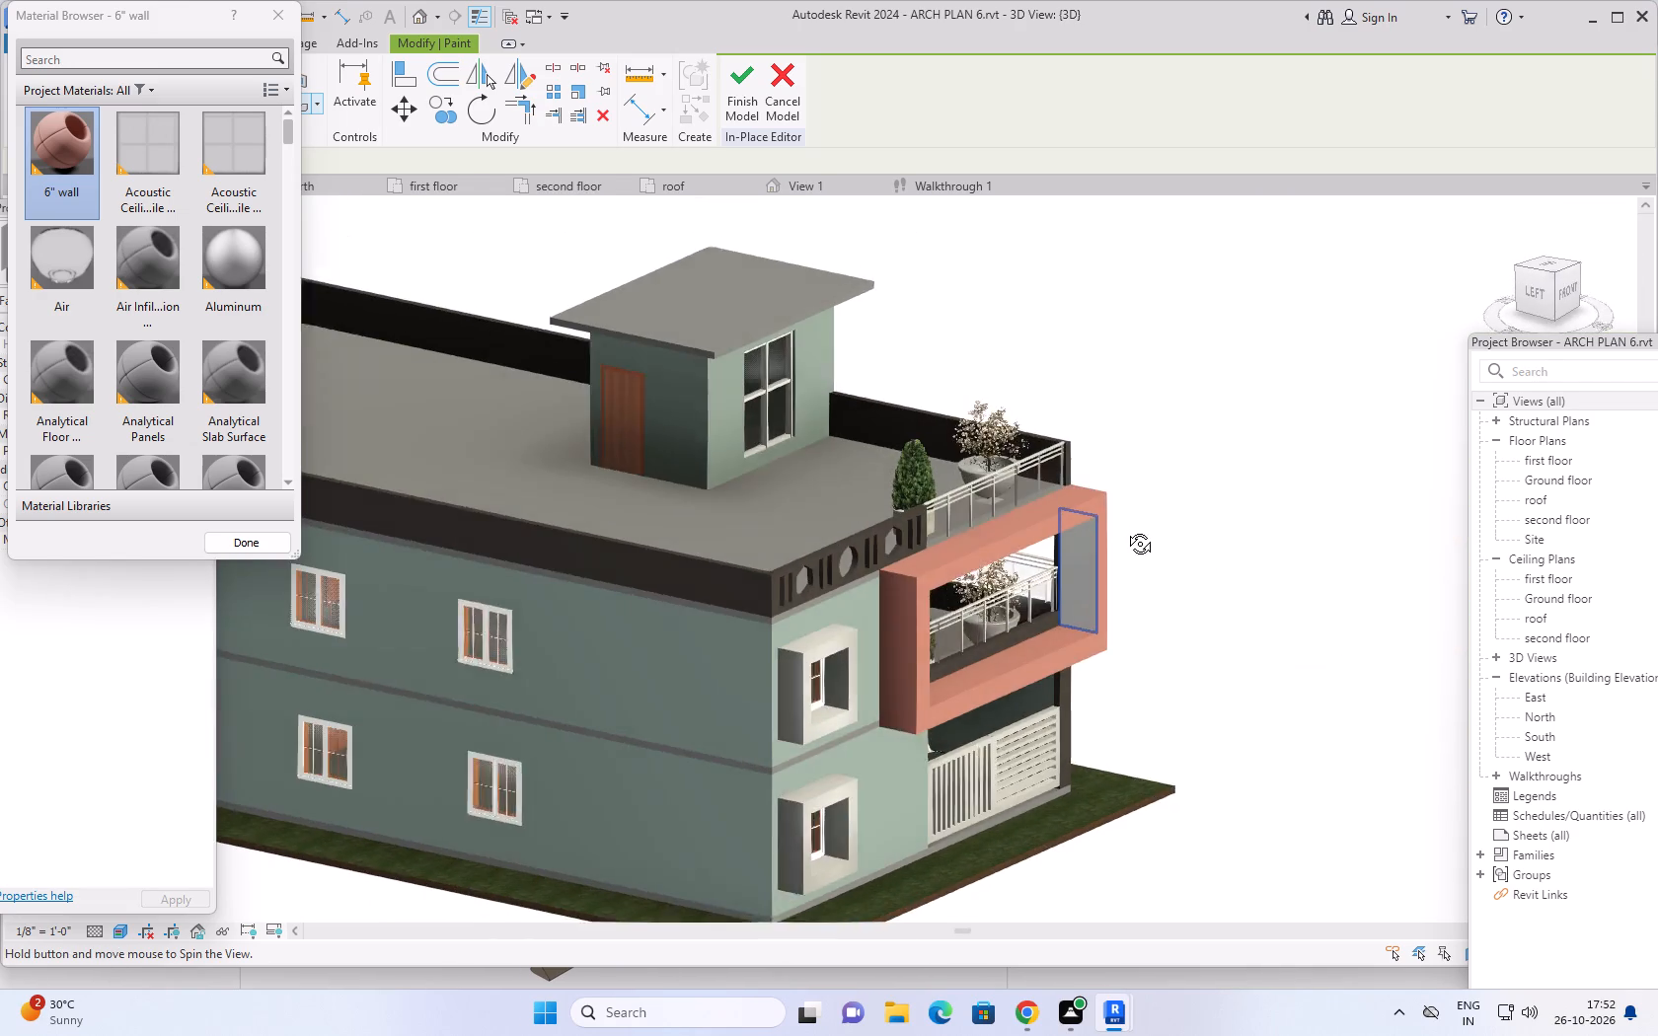
middle_click_drag(1125, 529, 1130, 517)
left_click(1084, 565)
Paint the front faces of both window surrounds and the upper surround's left outer side with the material "6" wall".
scroll(1155, 645, "down", 2)
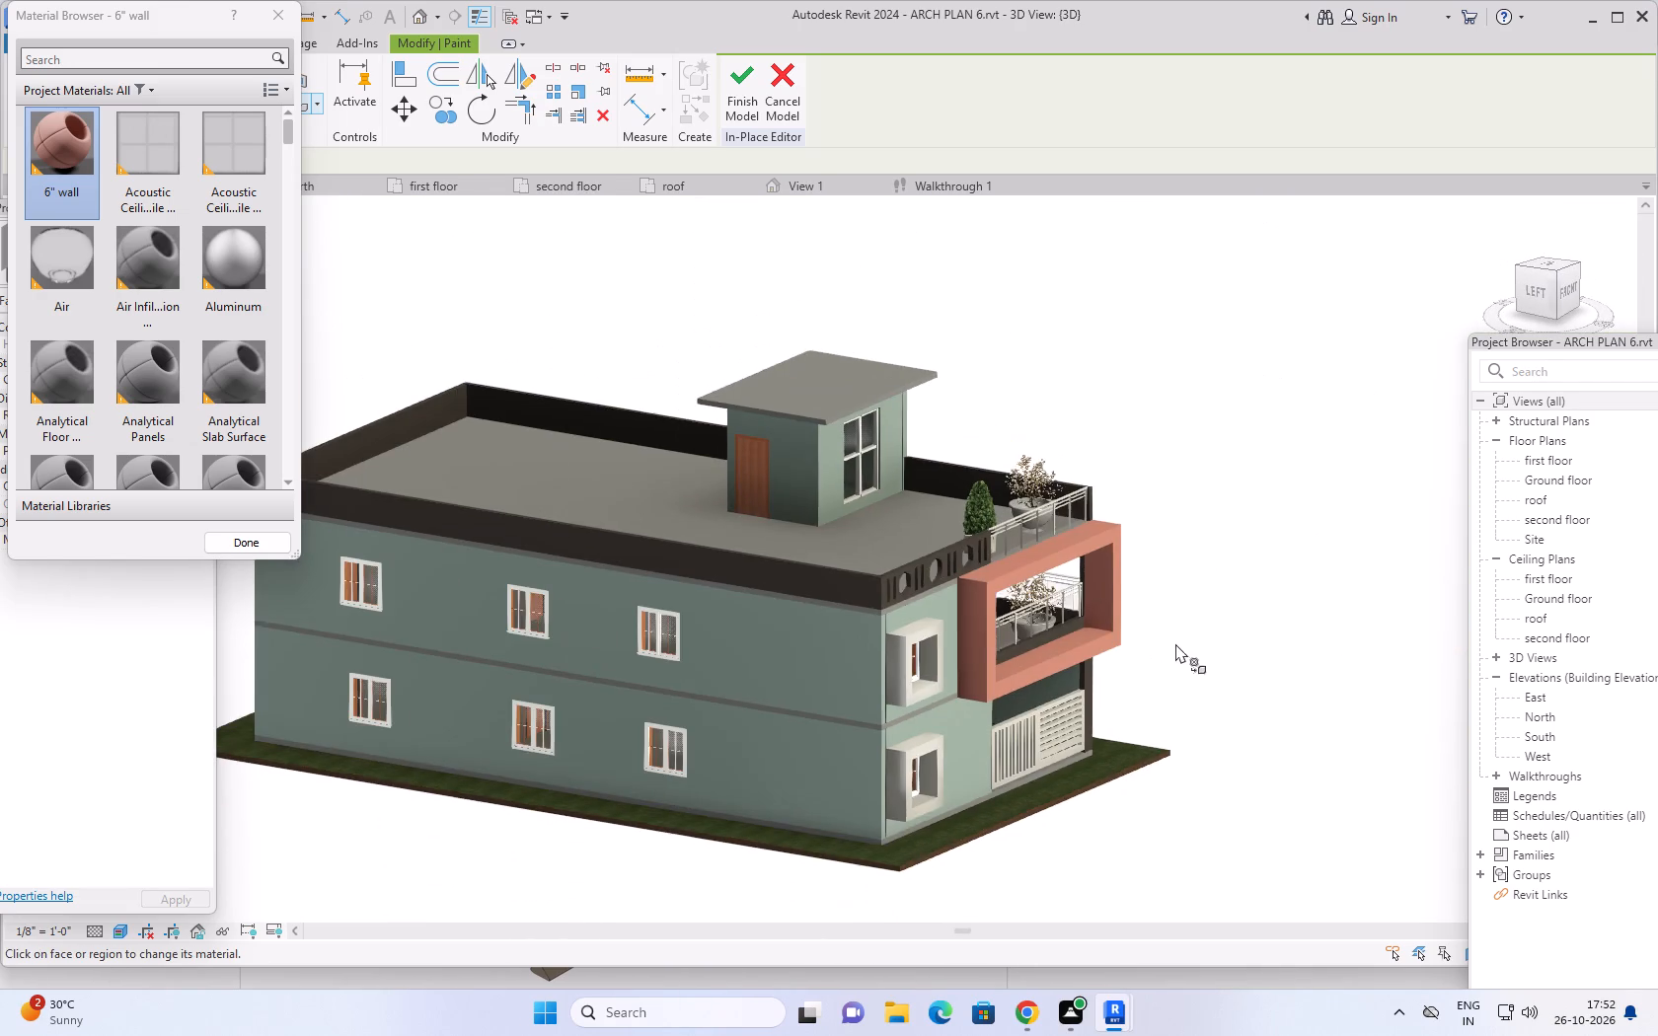
middle_click_drag(1190, 637, 1013, 510)
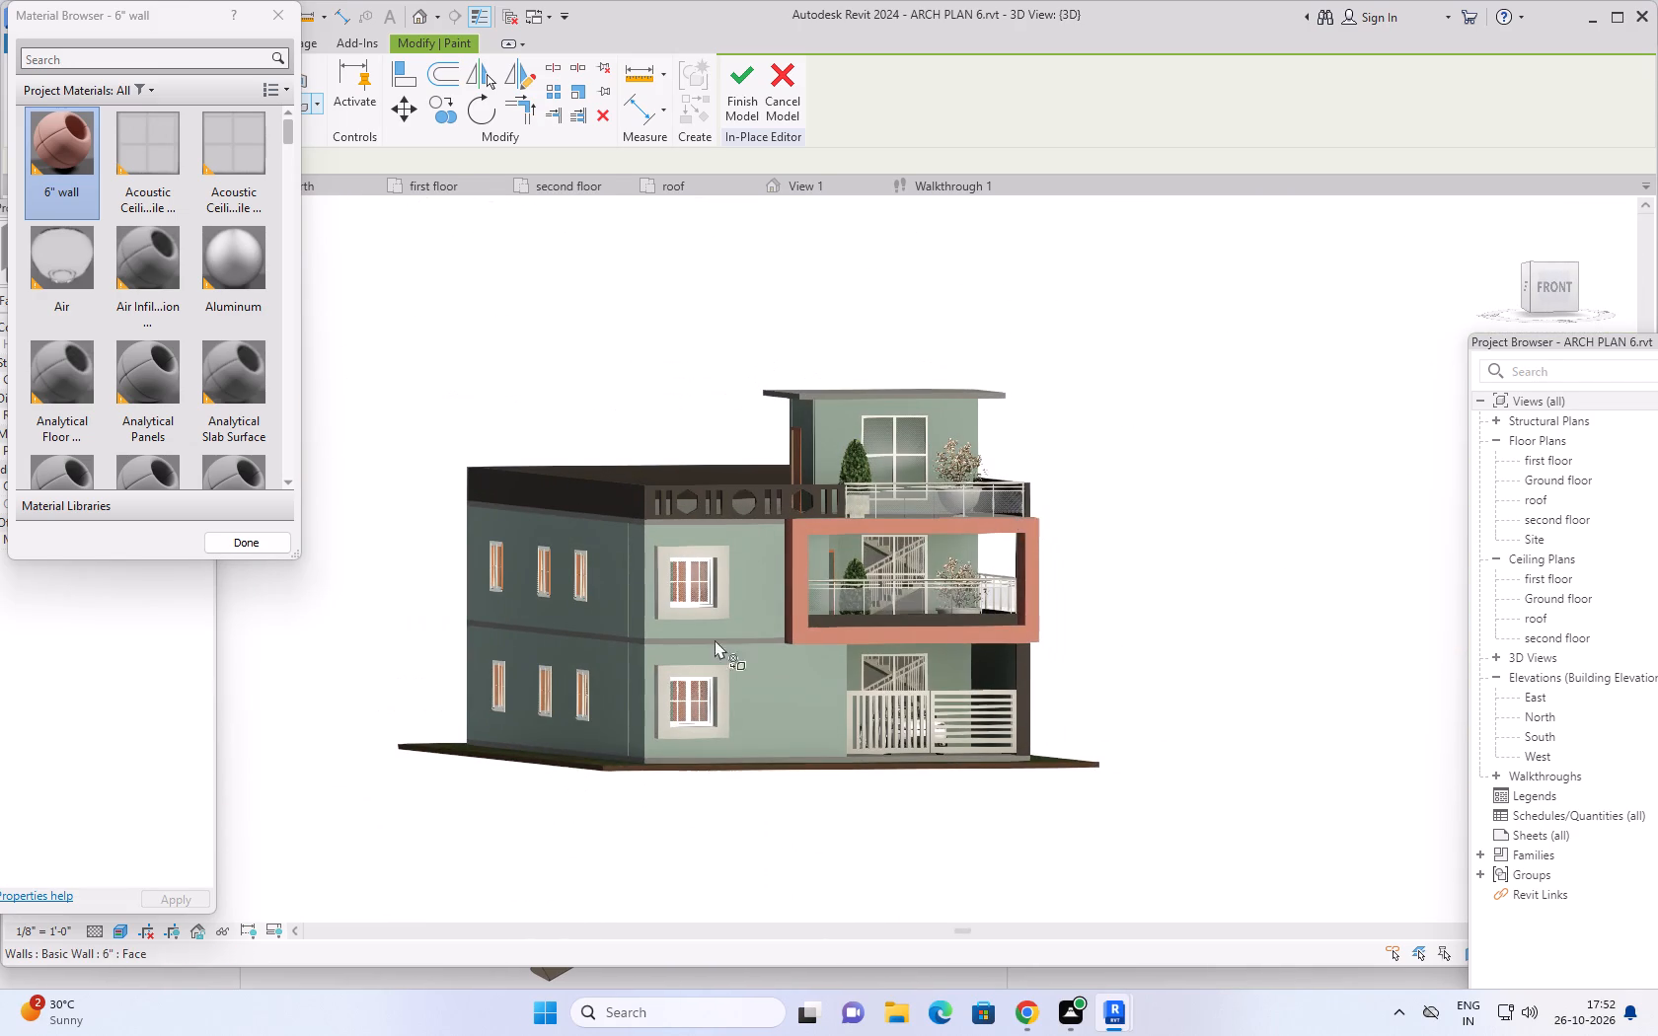
scroll(565, 648, "up", 3)
scroll(660, 592, "up", 2)
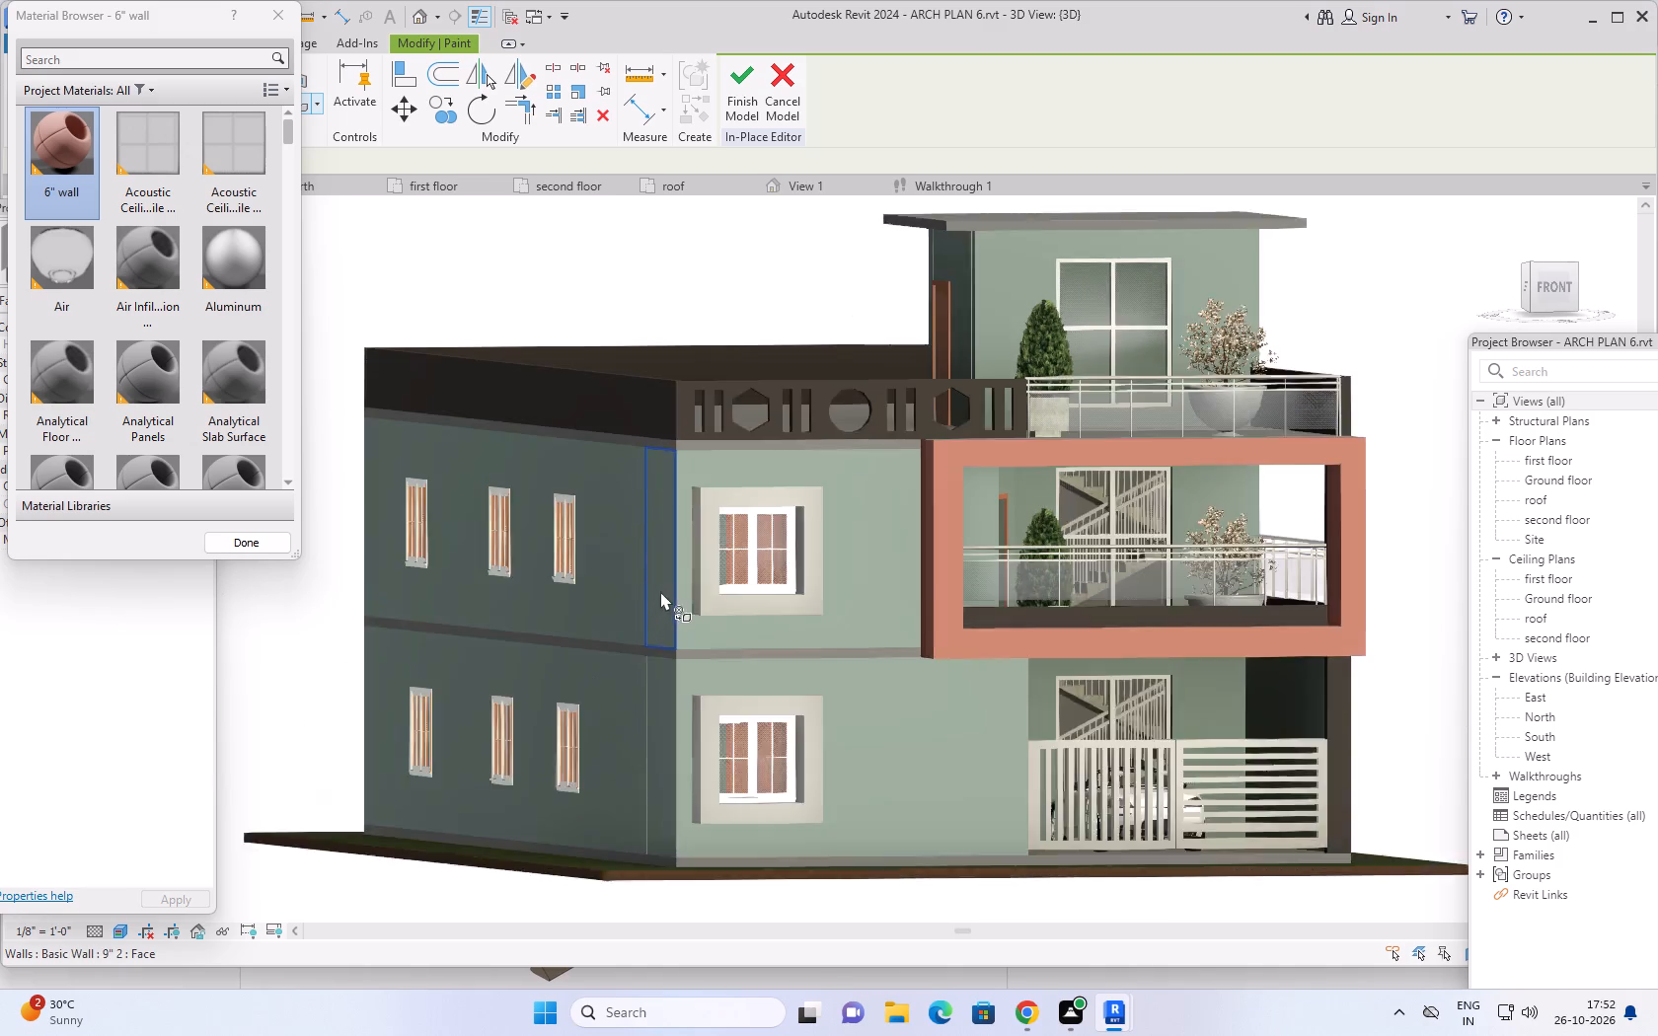
scroll(660, 591, "up", 1)
left_click(720, 589)
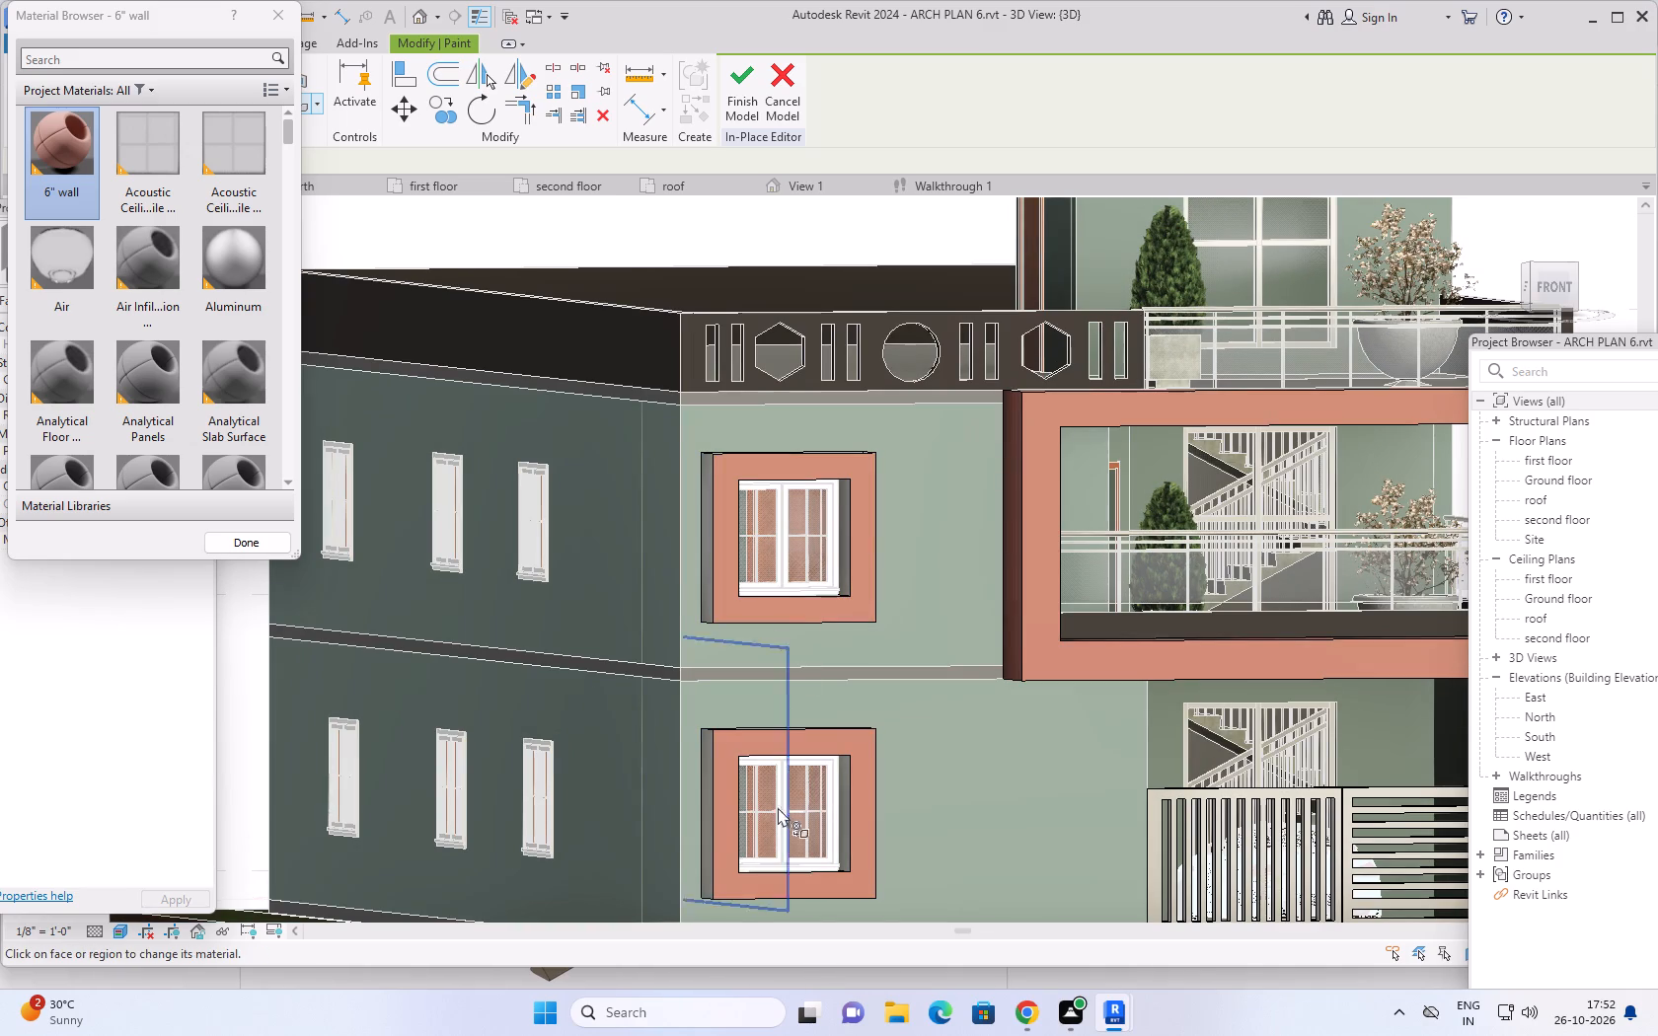
middle_click_drag(798, 716, 934, 799, "shift")
scroll(1119, 688, "up", 3)
left_click(1117, 674)
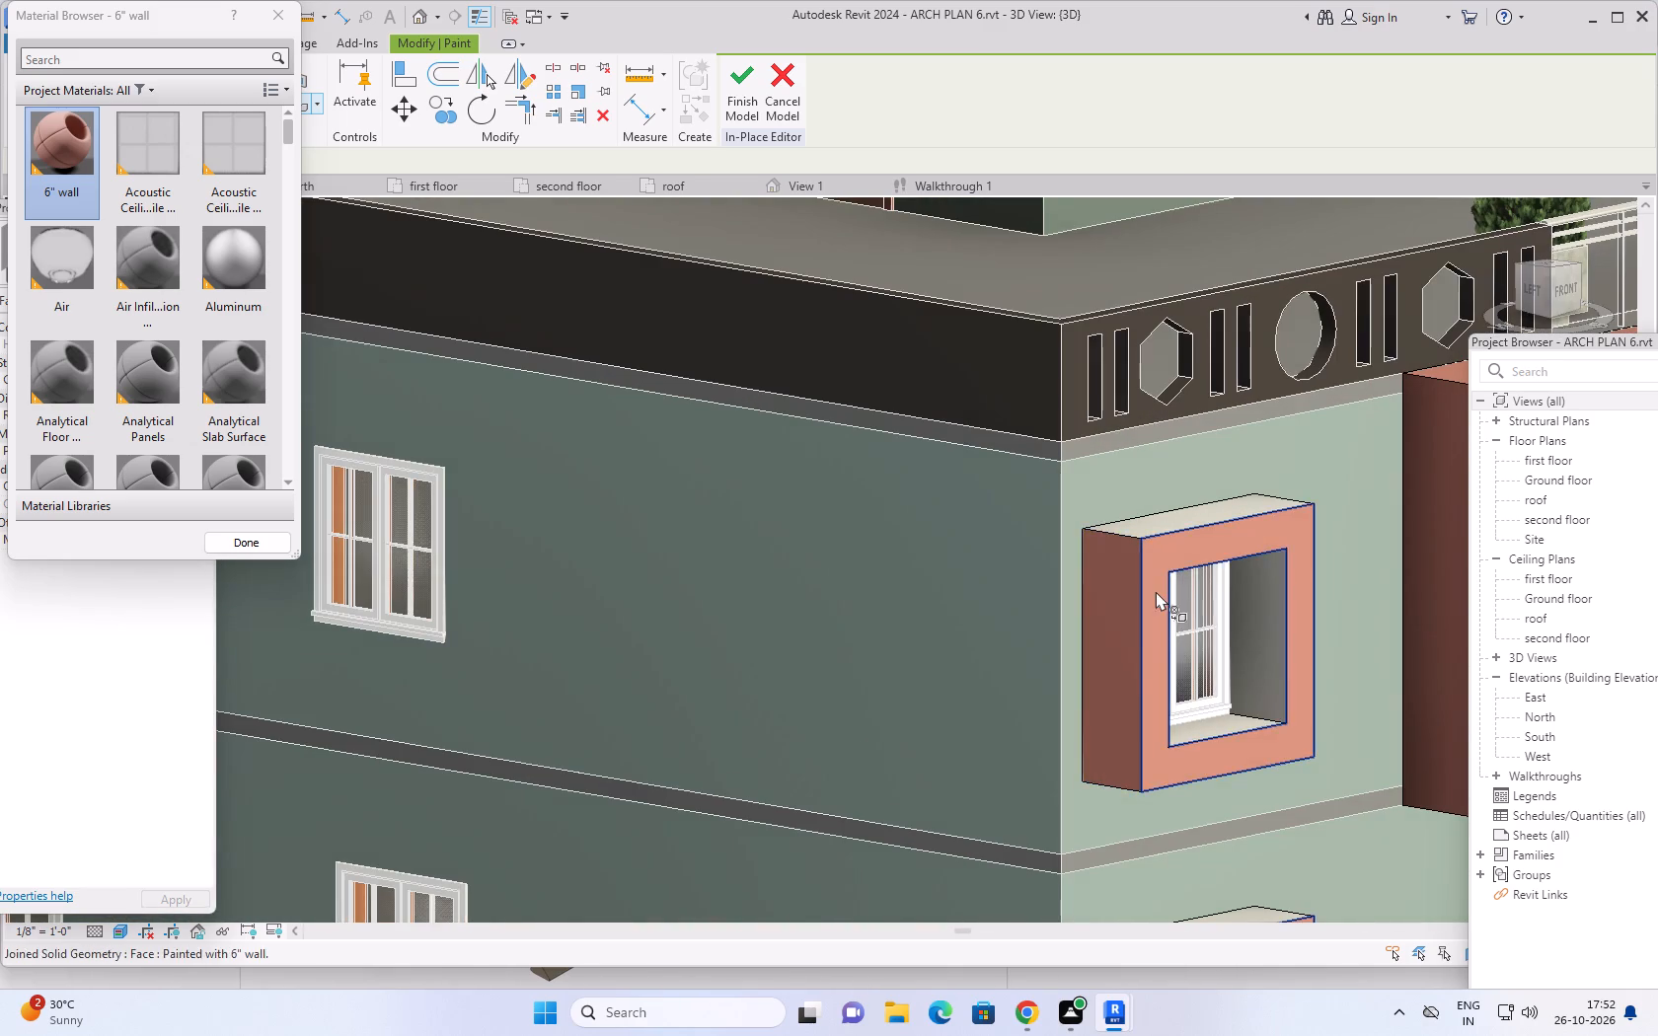
Paint the upper window surround's top, inner bottom and right outer side faces with the material "6" wall".
middle_click_drag(1155, 591, 1086, 839, "shift")
scroll(1087, 830, "up", 1)
middle_click_drag(1074, 820, 1098, 579)
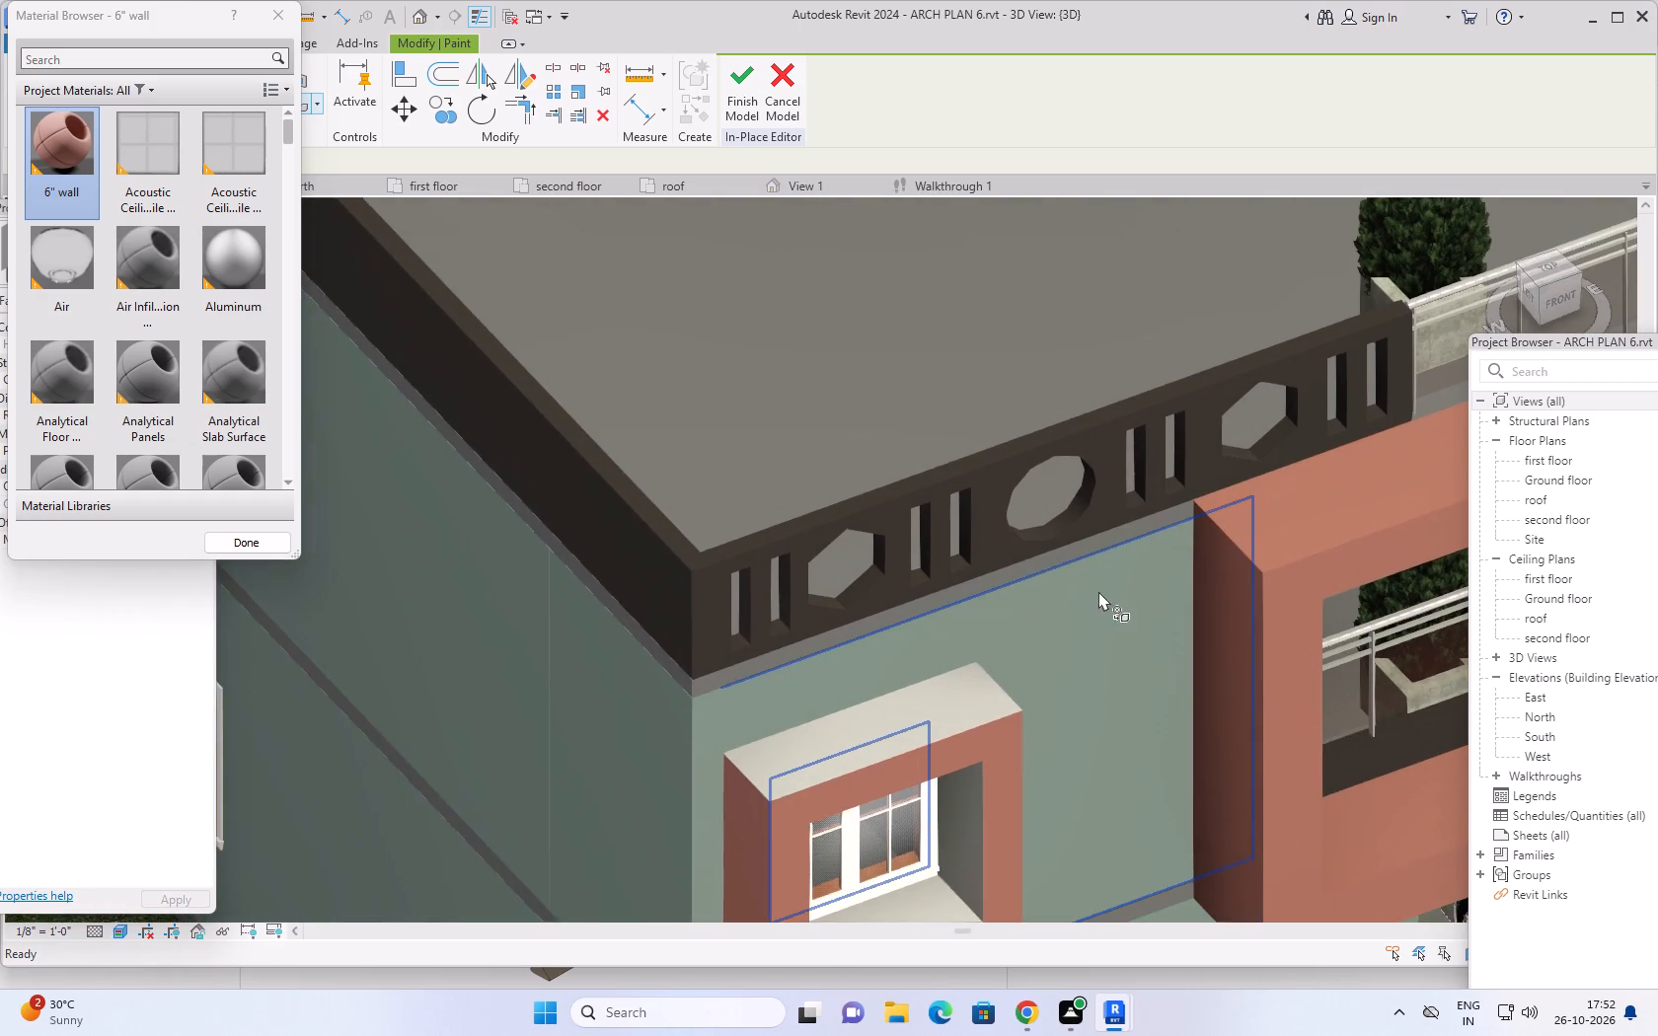
middle_click_drag(1094, 608, 1084, 695, "shift")
middle_click_drag(998, 729, 1071, 444)
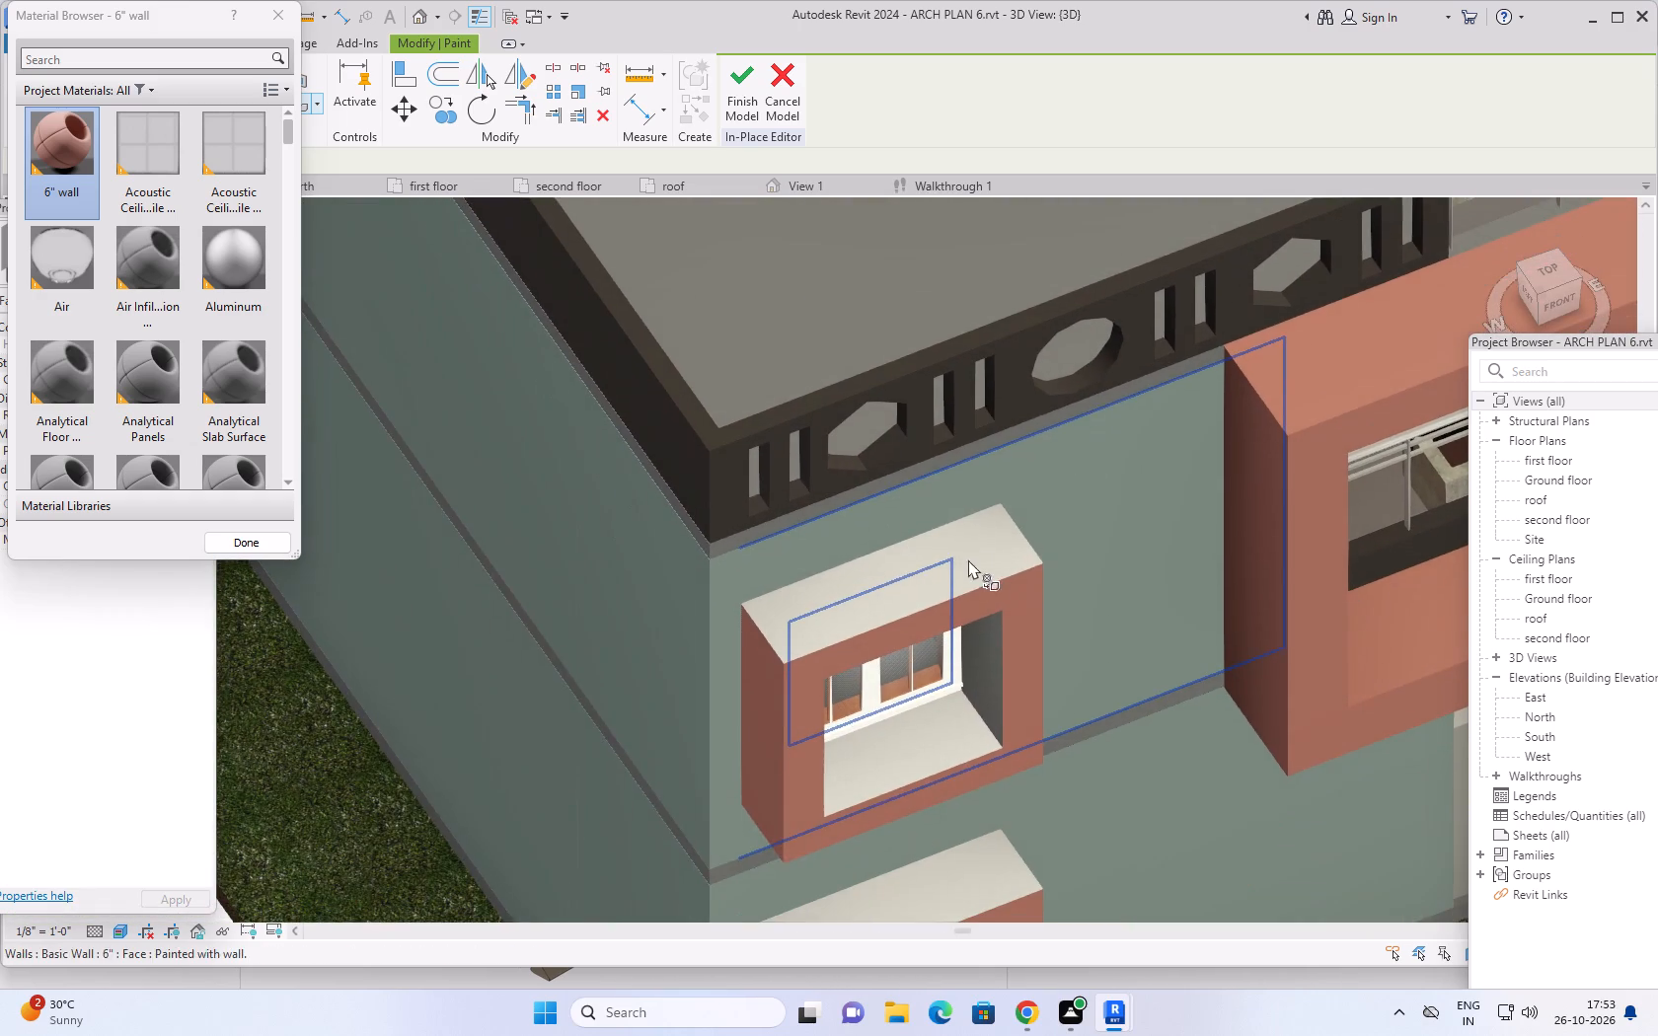
middle_click_drag(956, 581, 956, 611, "shift")
left_click(930, 622)
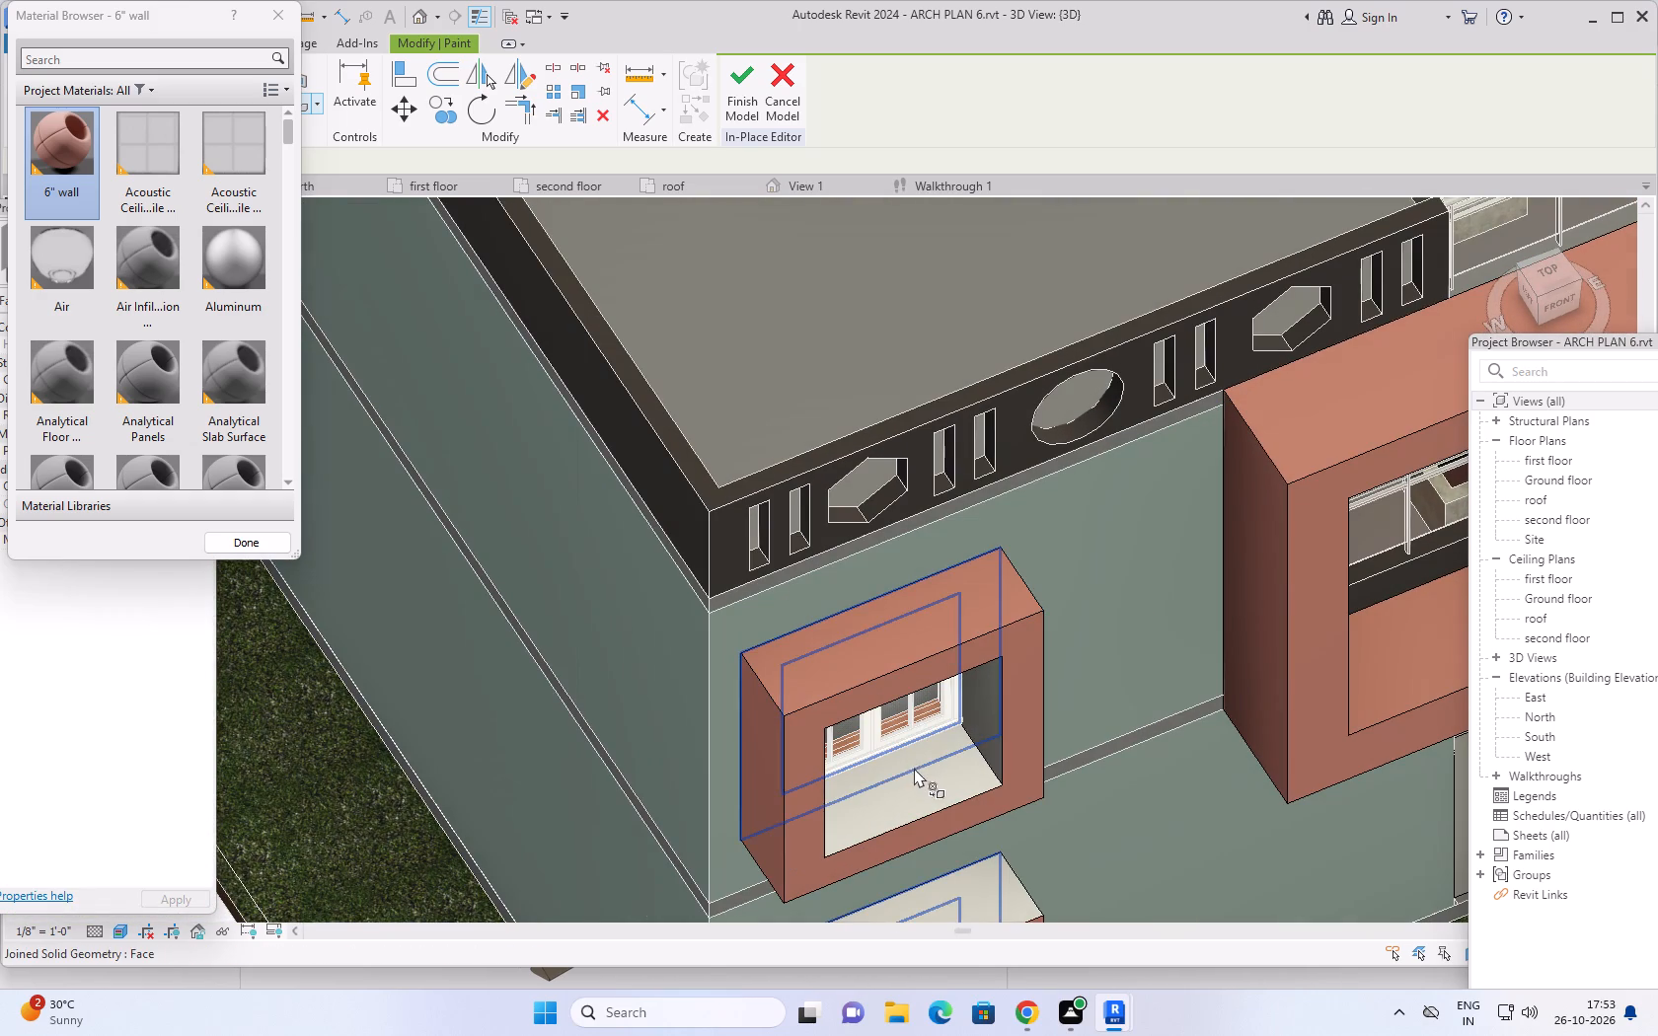
left_click(918, 777)
middle_click_drag(975, 759, 716, 788, "shift")
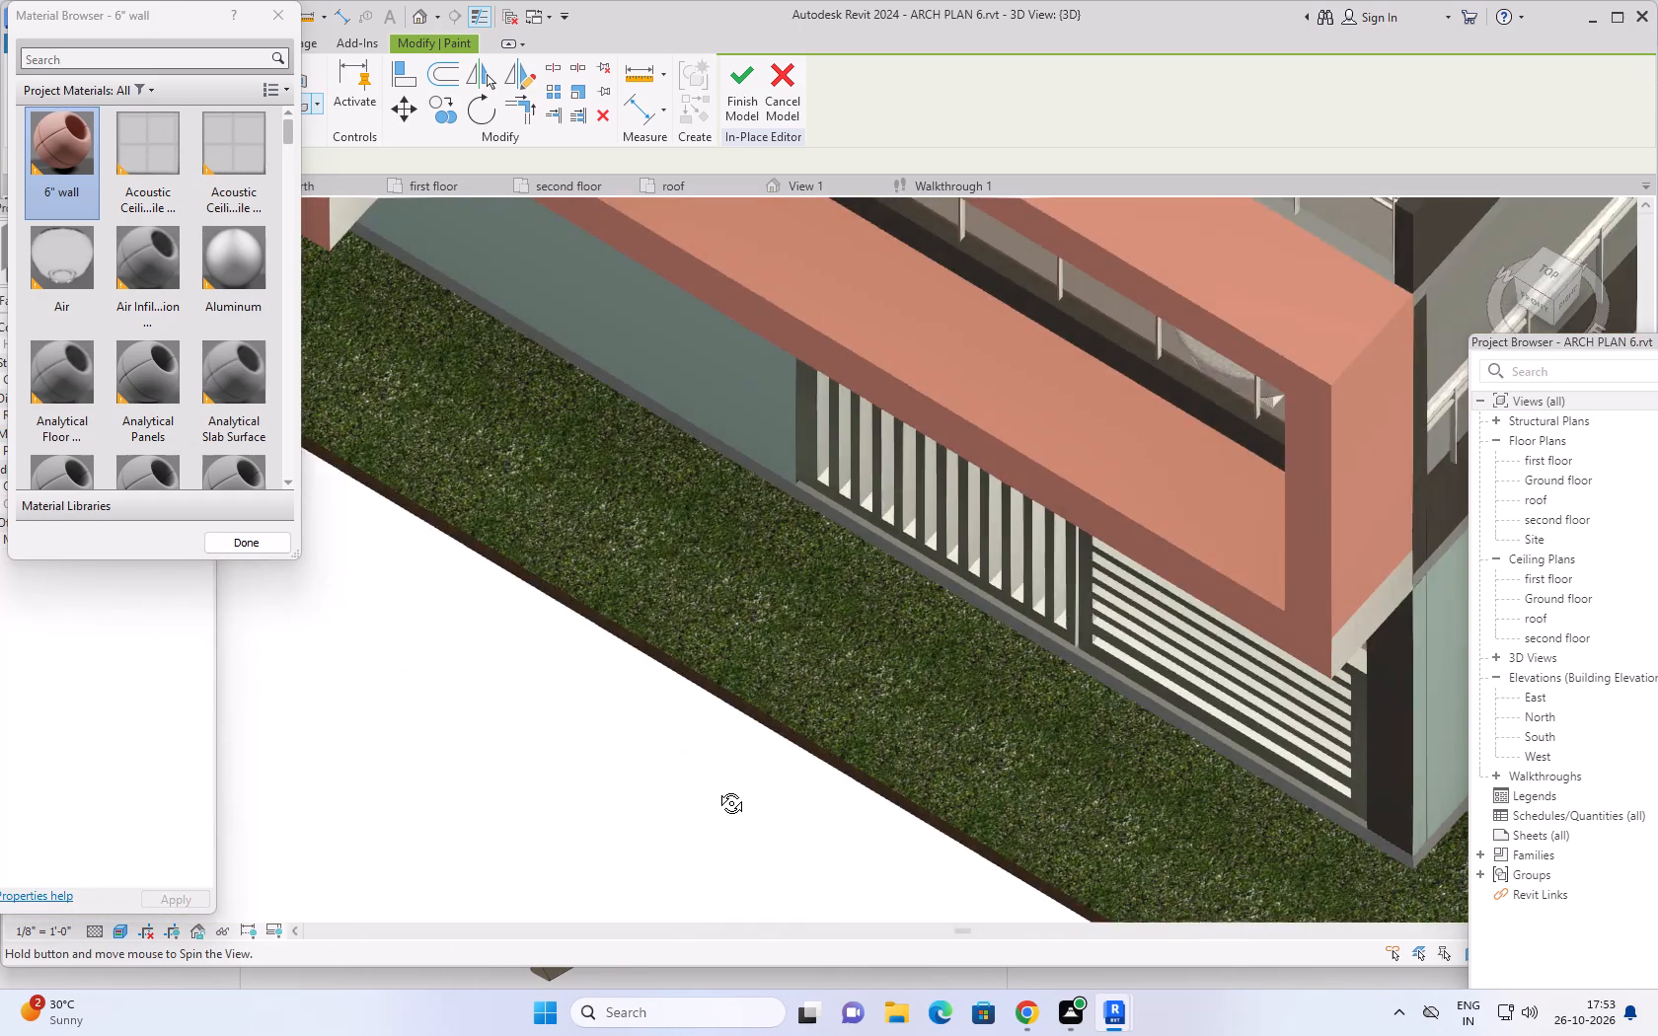
middle_click_drag(716, 788, 786, 788, "shift")
scroll(833, 776, "down", 2)
middle_click_drag(883, 766, 1010, 821)
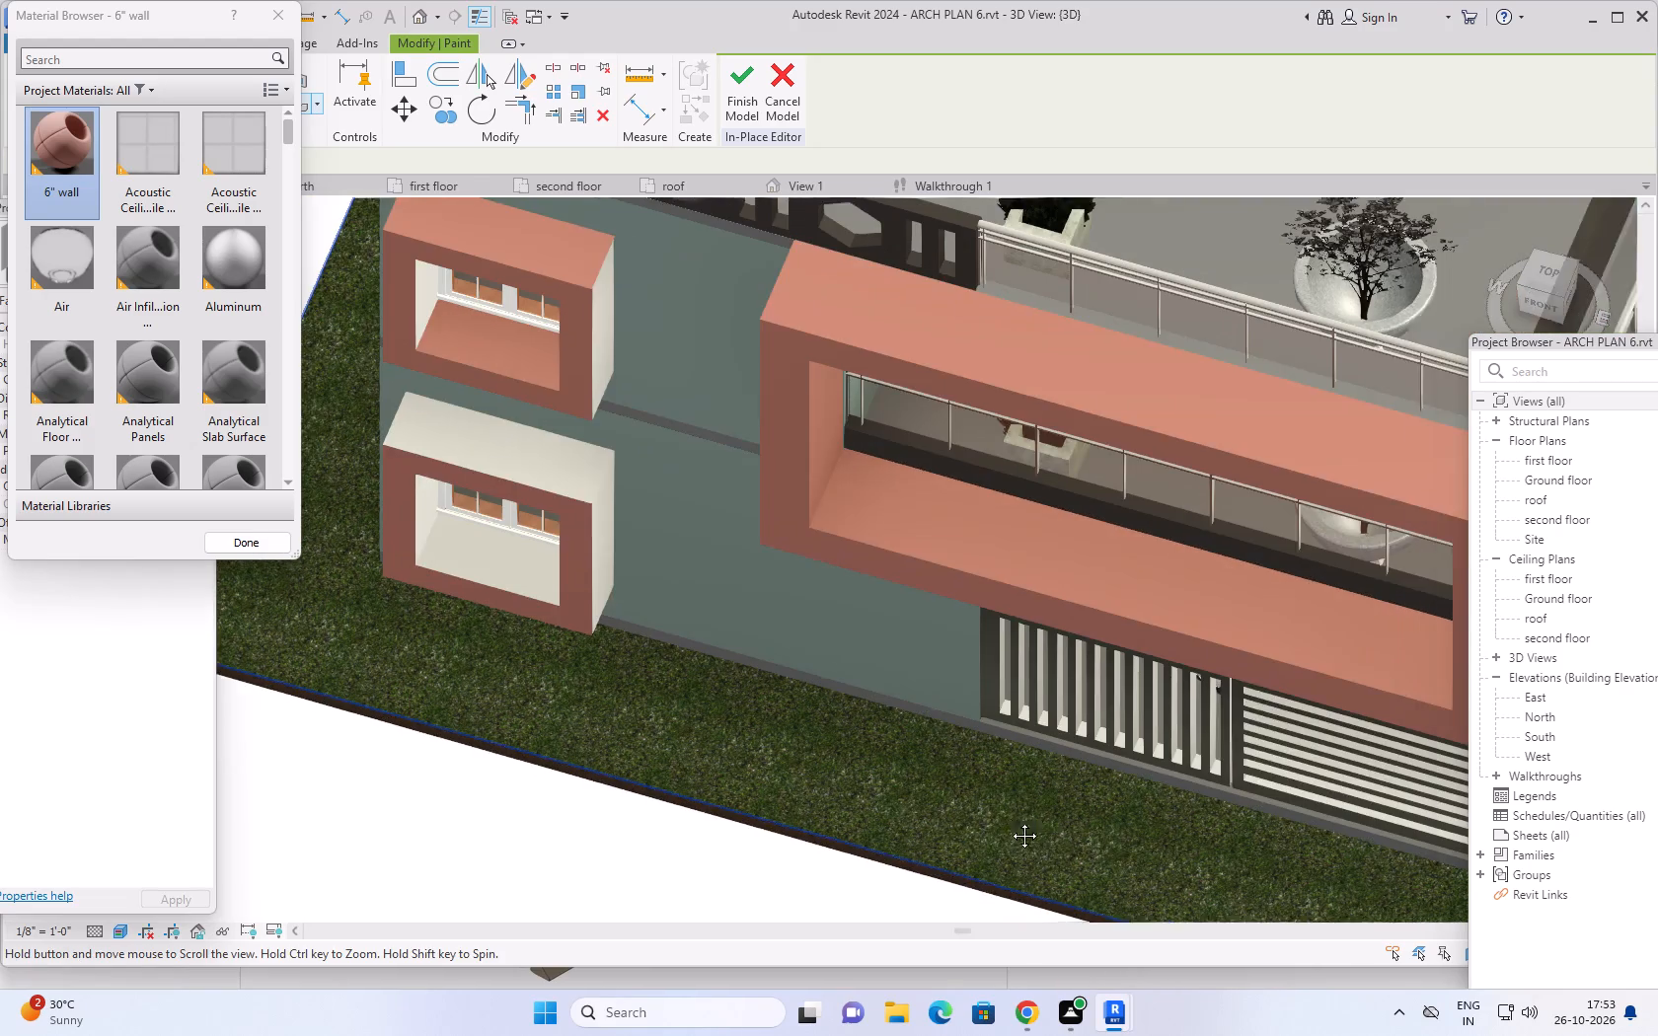
middle_click_drag(1010, 821, 1086, 838)
left_click(719, 364)
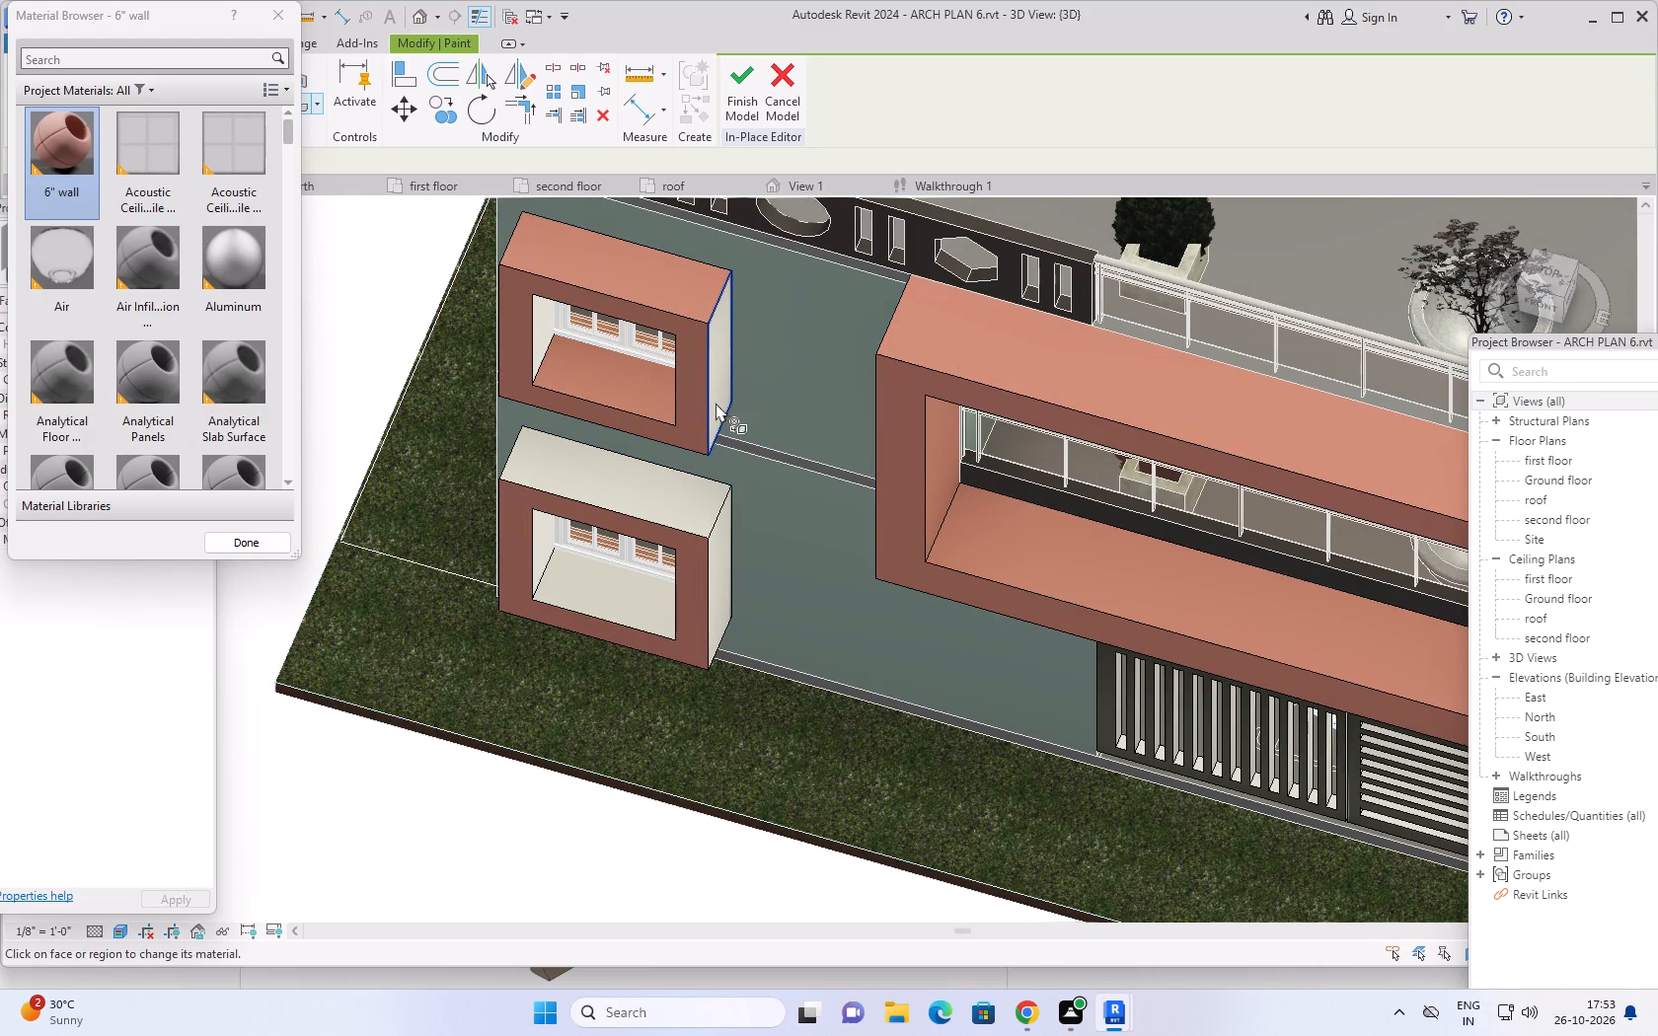
Paint the lower window surround's top, right outer side and inner bottom, plus both surrounds' inner left faces, with the material "6" wall".
middle_click_drag(756, 586, 777, 718)
middle_click_drag(779, 719, 839, 749, "shift")
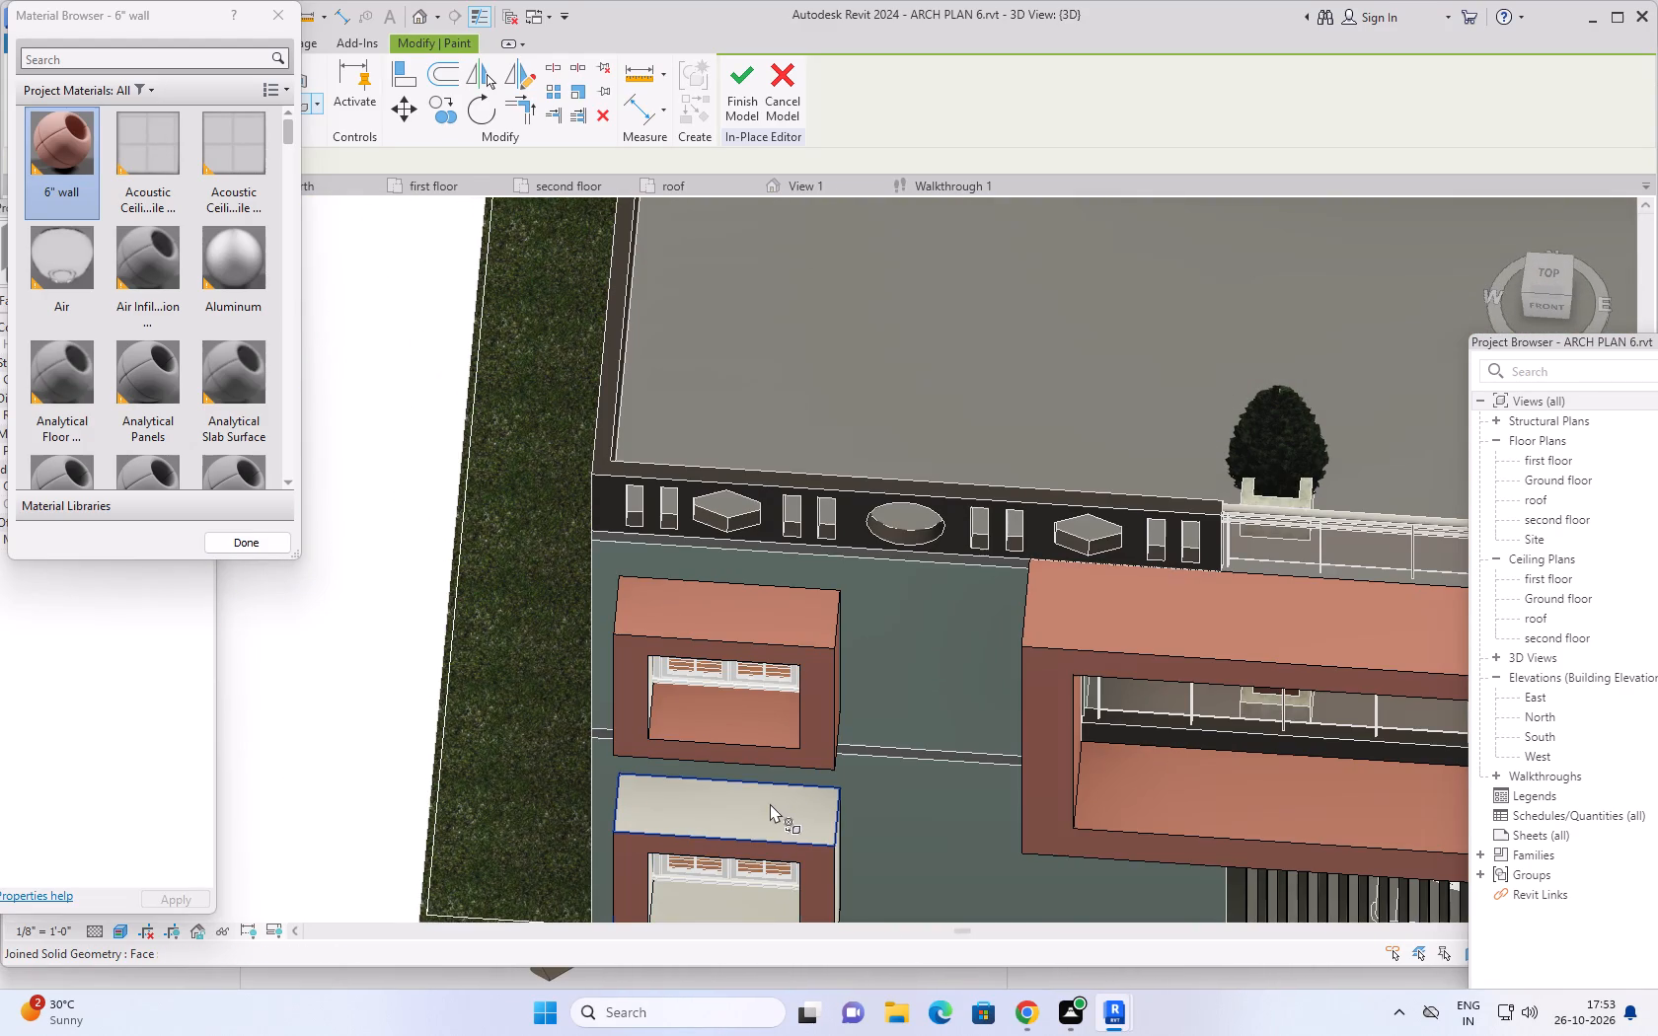
left_click(753, 807)
middle_click_drag(755, 736, 680, 618)
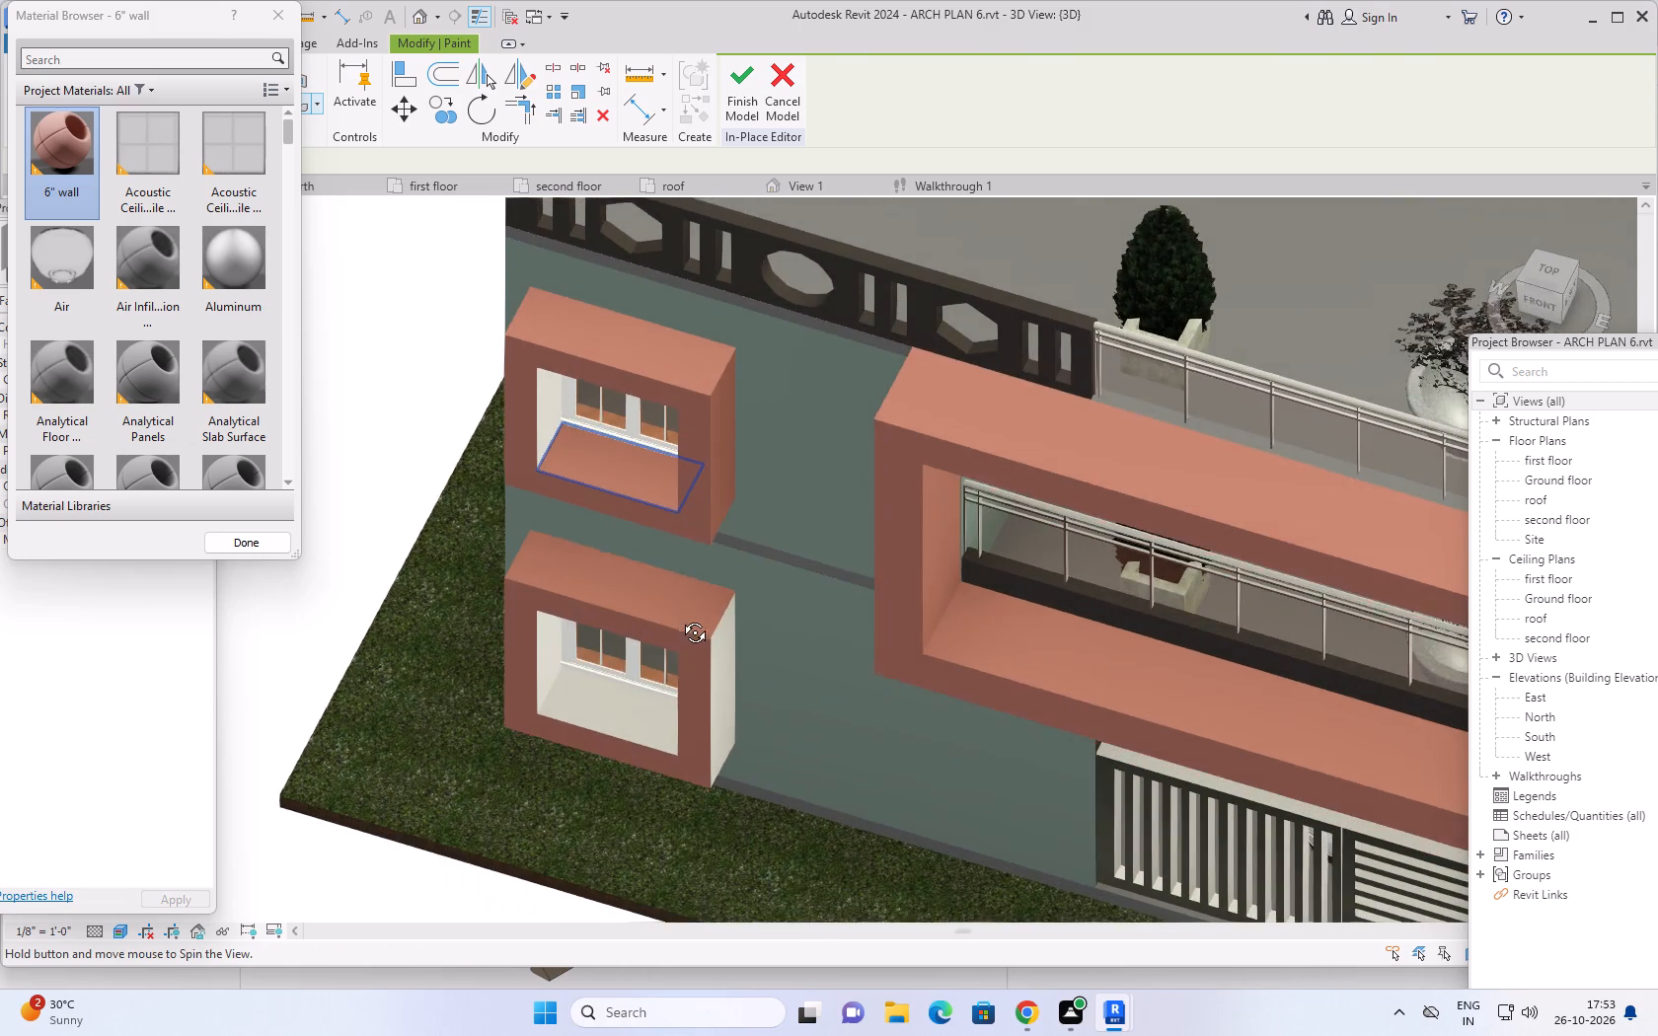
middle_click_drag(680, 618, 681, 597)
left_click(551, 415)
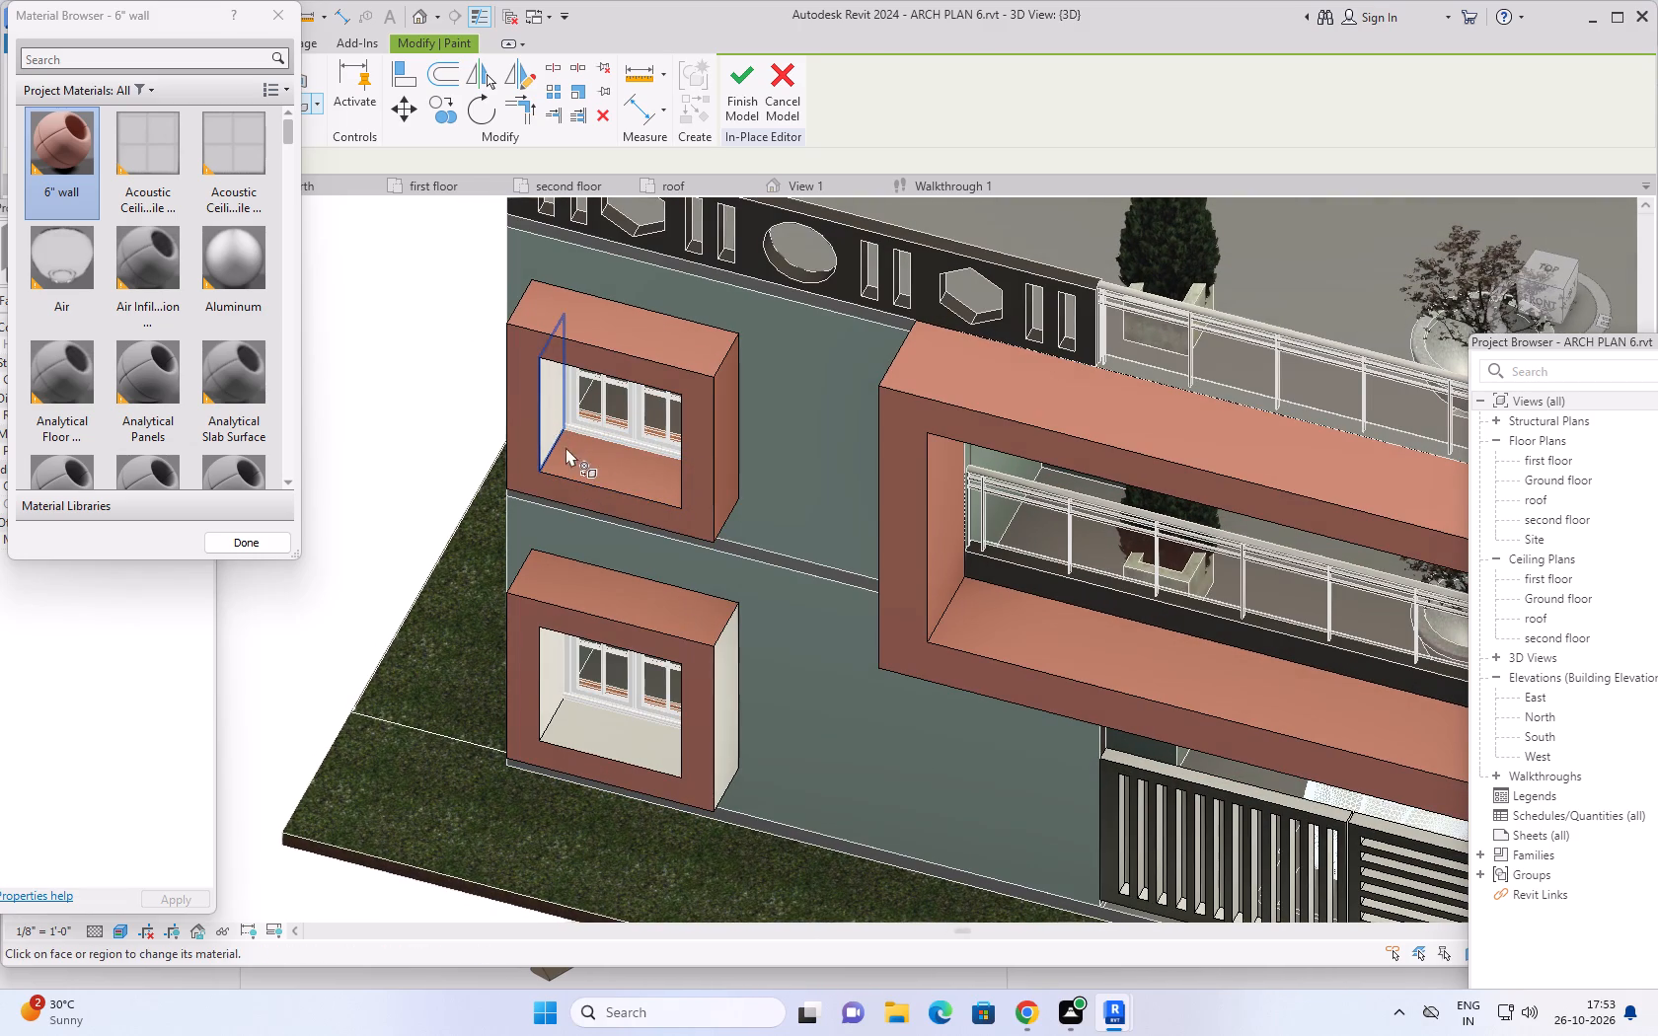
left_click(550, 688)
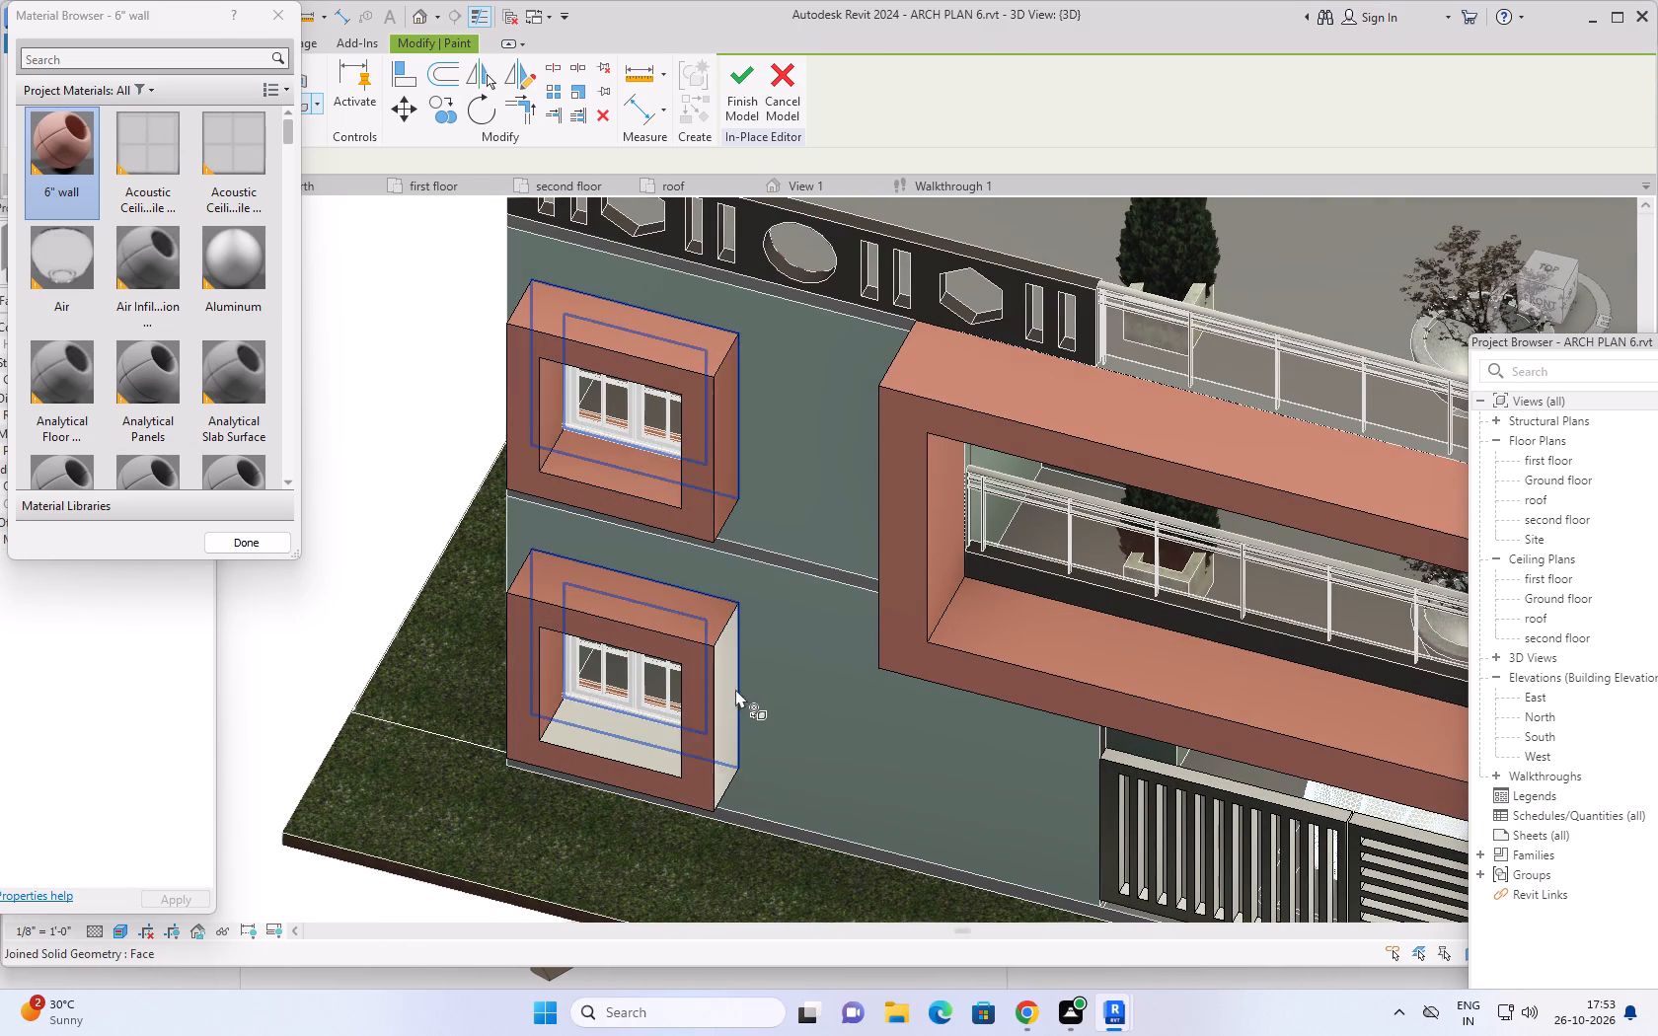
left_click(723, 690)
middle_click_drag(675, 747, 795, 690, "shift")
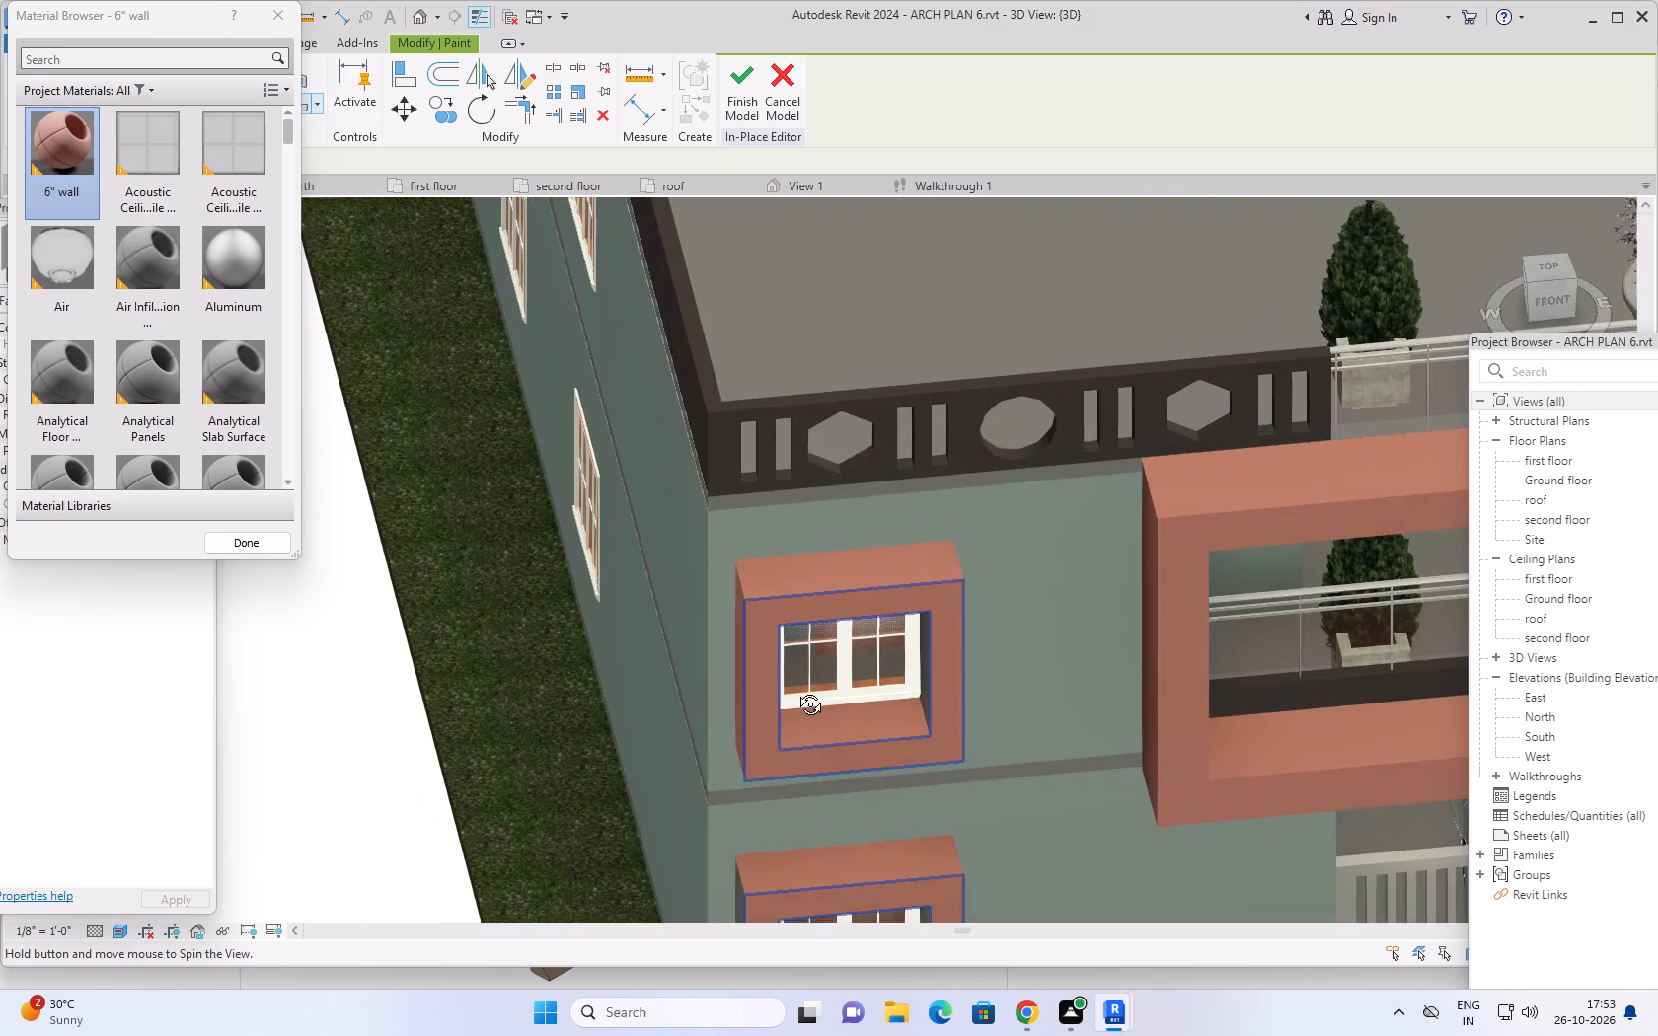
middle_click_drag(795, 690, 796, 689, "shift")
scroll(801, 696, "down", 2)
middle_click_drag(793, 673, 745, 398)
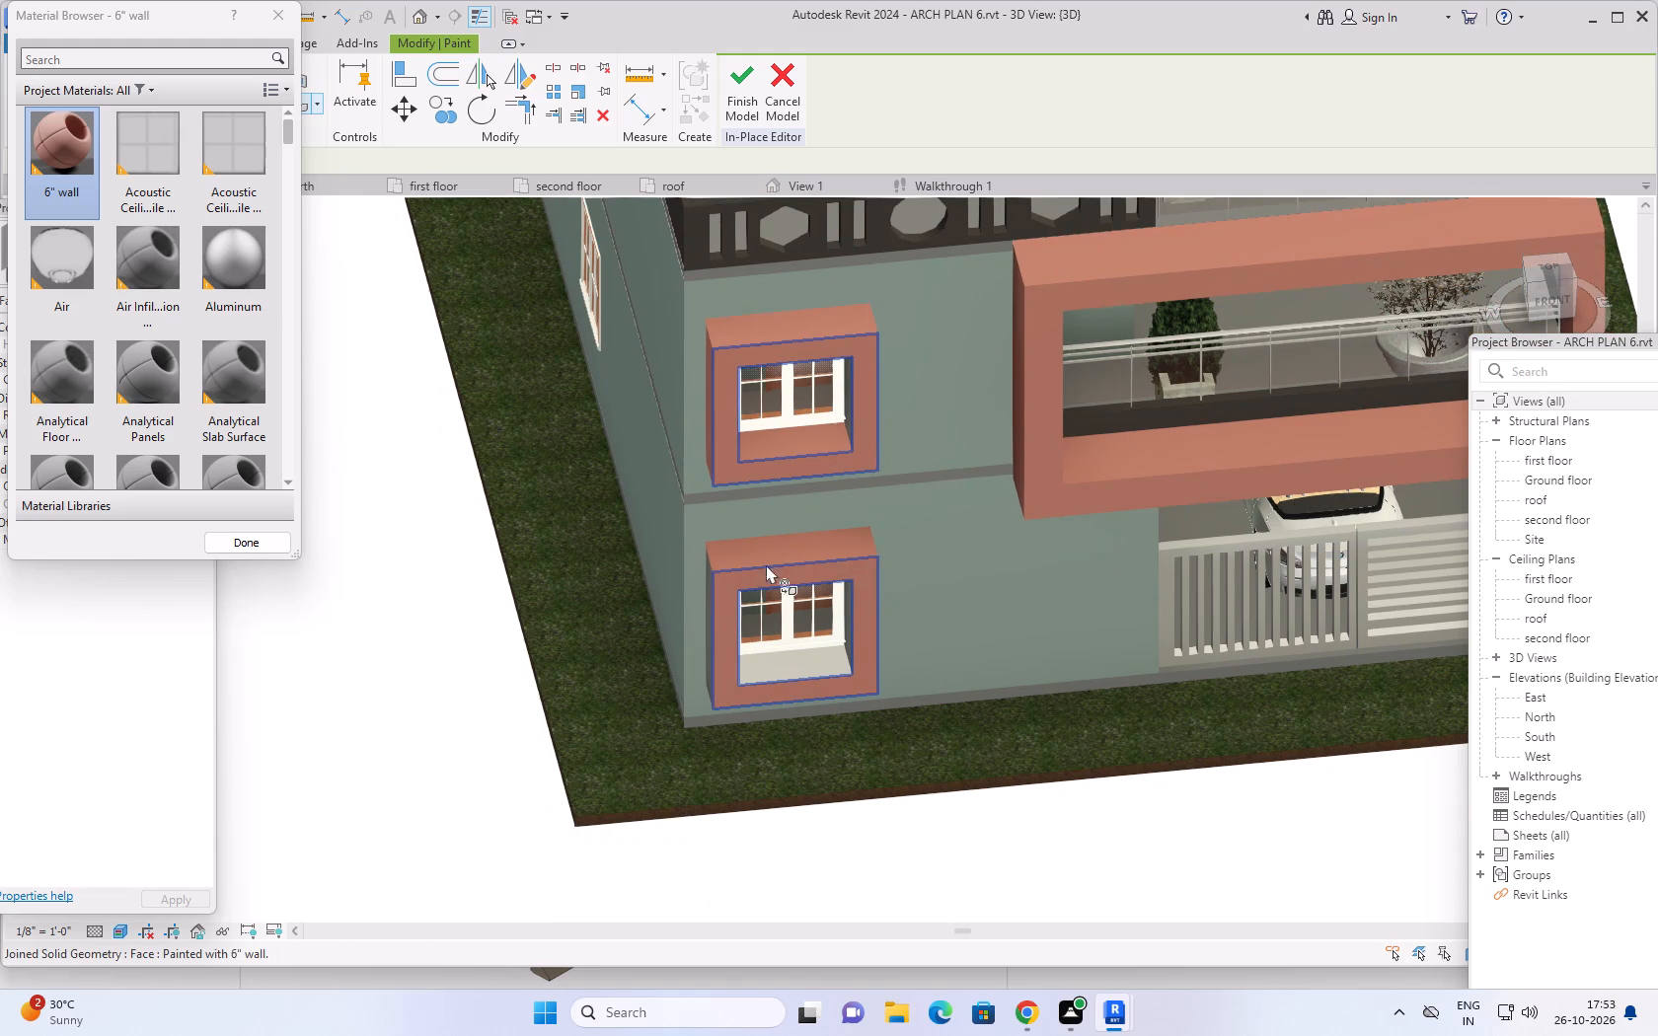
left_click(782, 663)
Examine the painted balcony frame and window surrounds from the front and left side of the house.
scroll(881, 738, "down", 2)
middle_click_drag(927, 836, 923, 817)
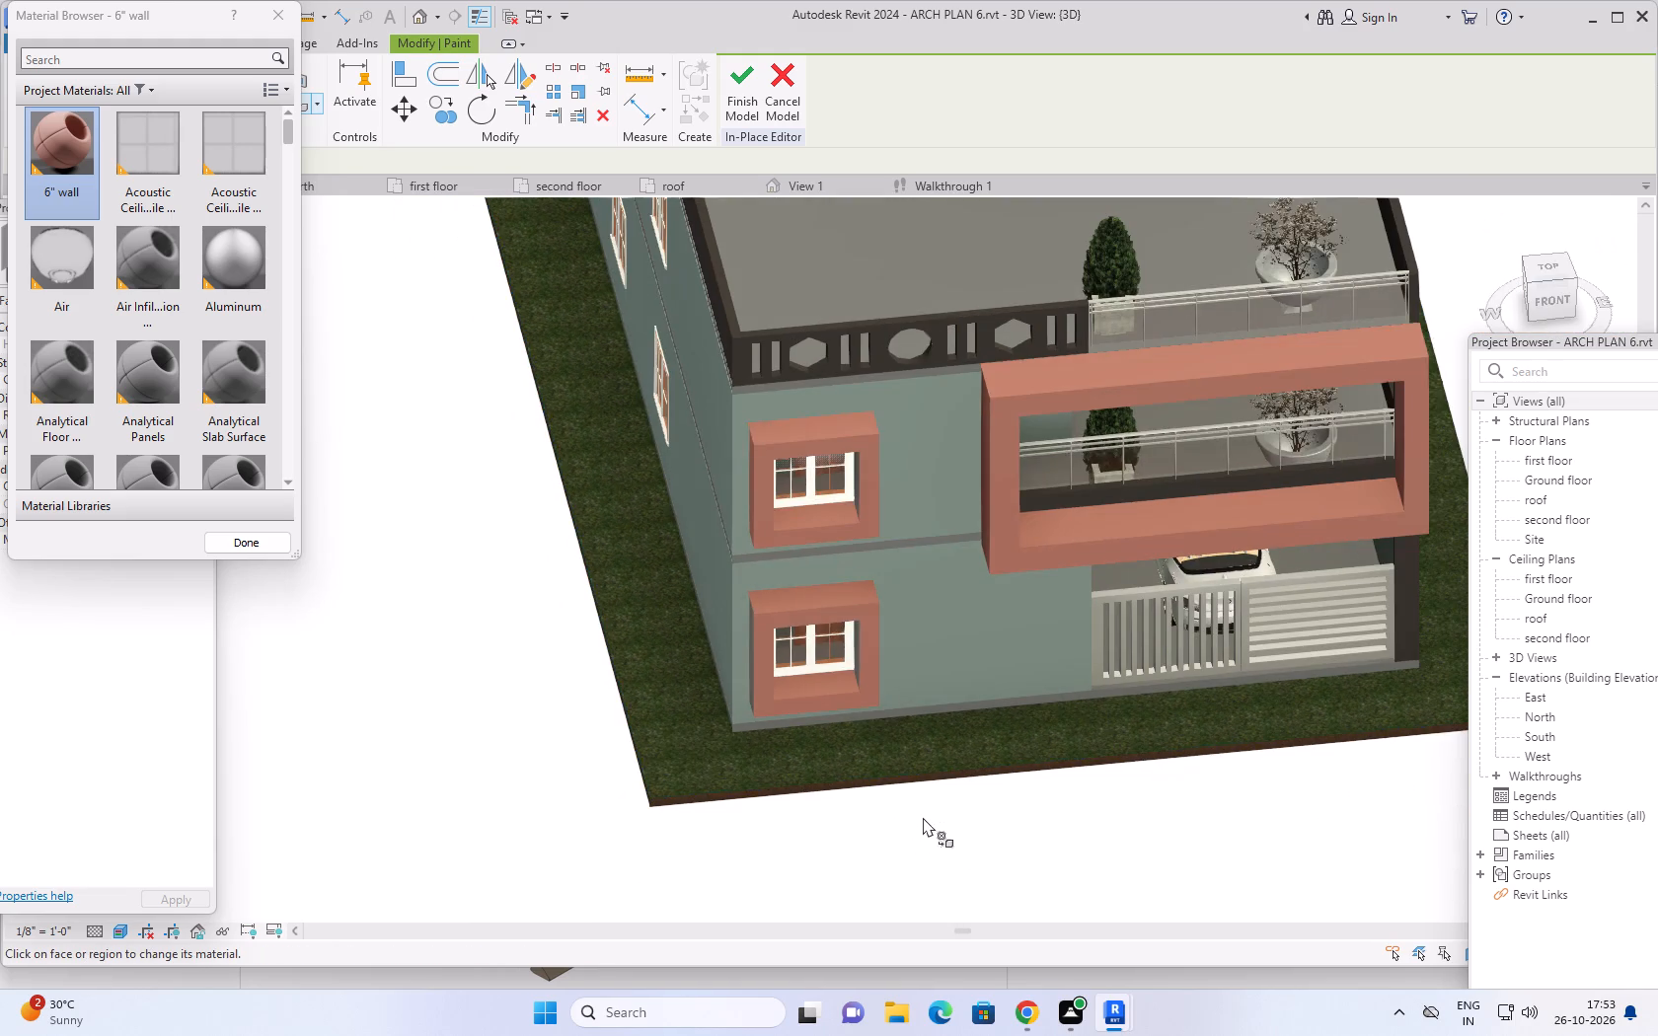
middle_click_drag(923, 817, 1051, 600)
scroll(1075, 675, "down", 3)
middle_click_drag(1106, 710, 913, 796)
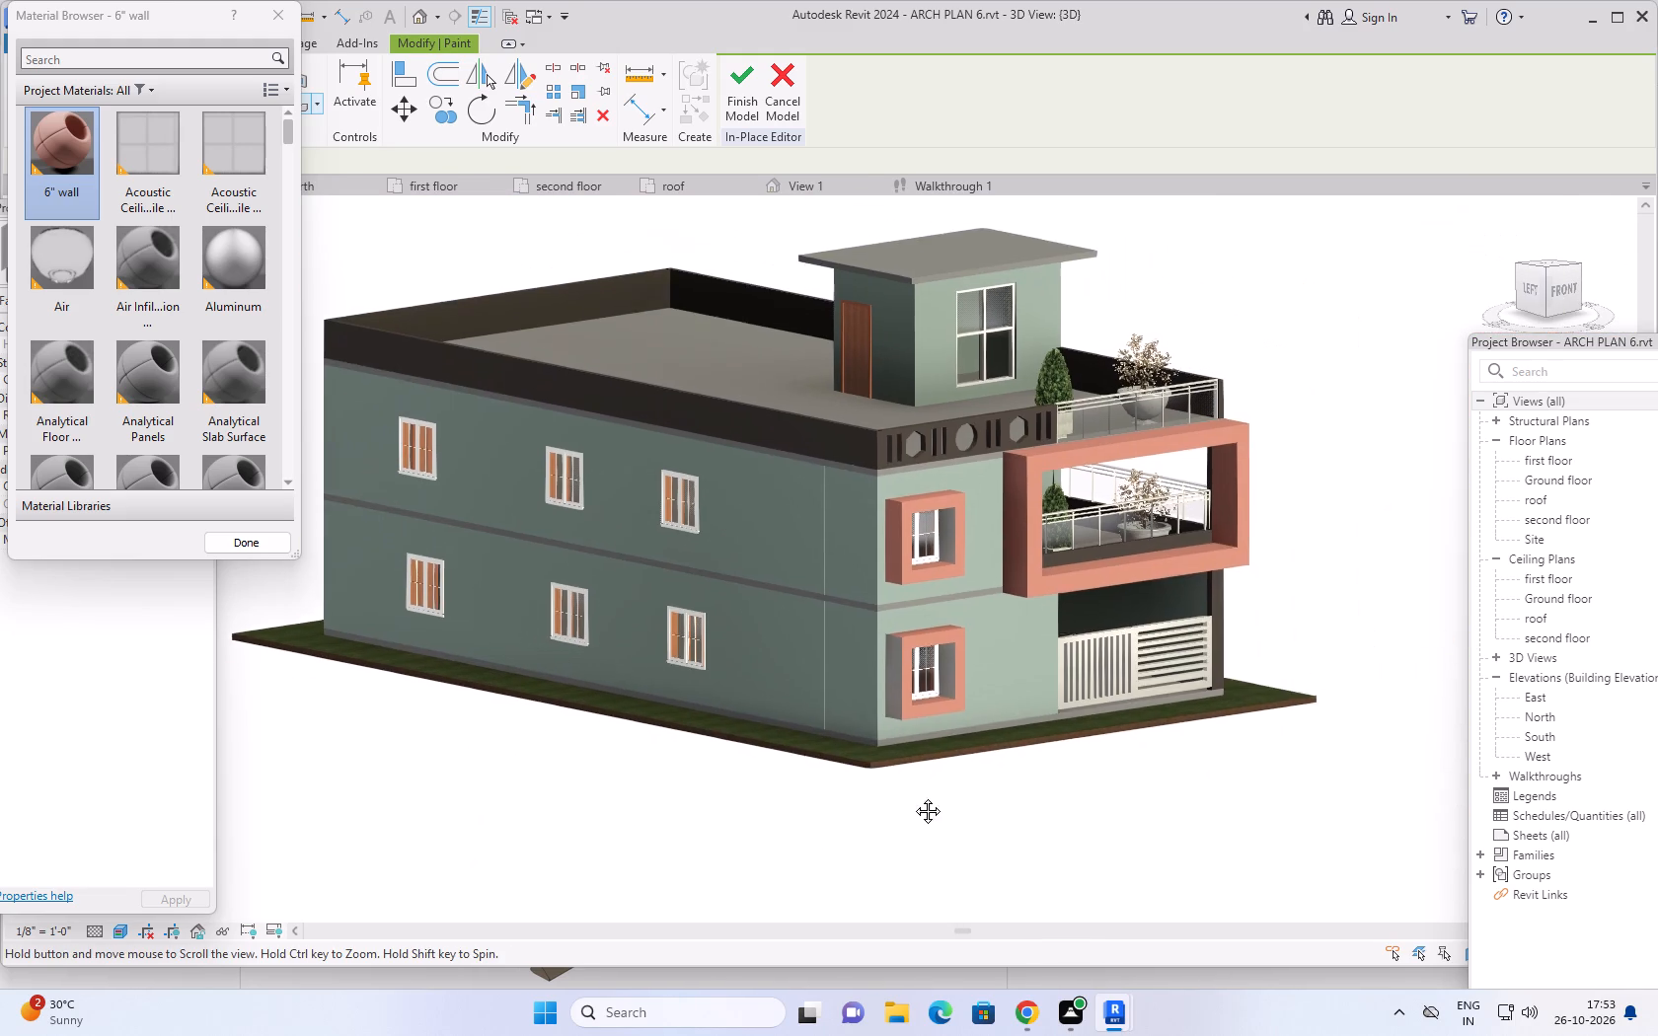
middle_click_drag(913, 796, 901, 801)
middle_click_drag(914, 801, 961, 785, "shift")
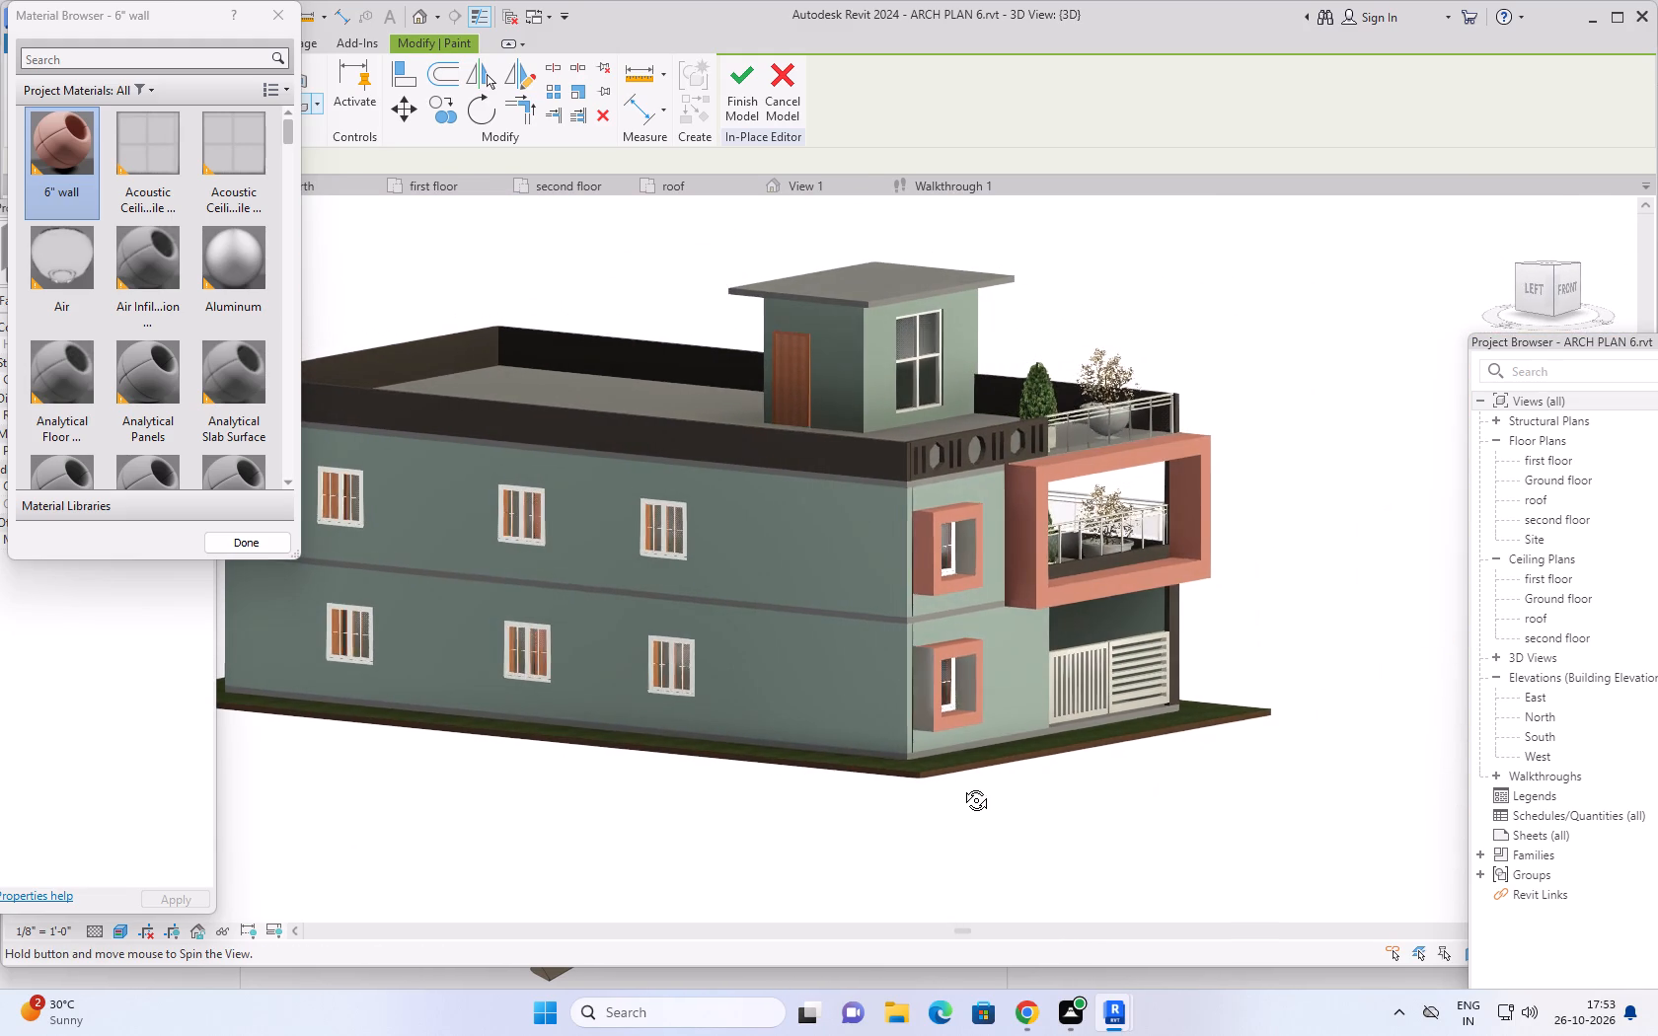
middle_click_drag(961, 785, 945, 799, "shift")
scroll(956, 672, "up", 2)
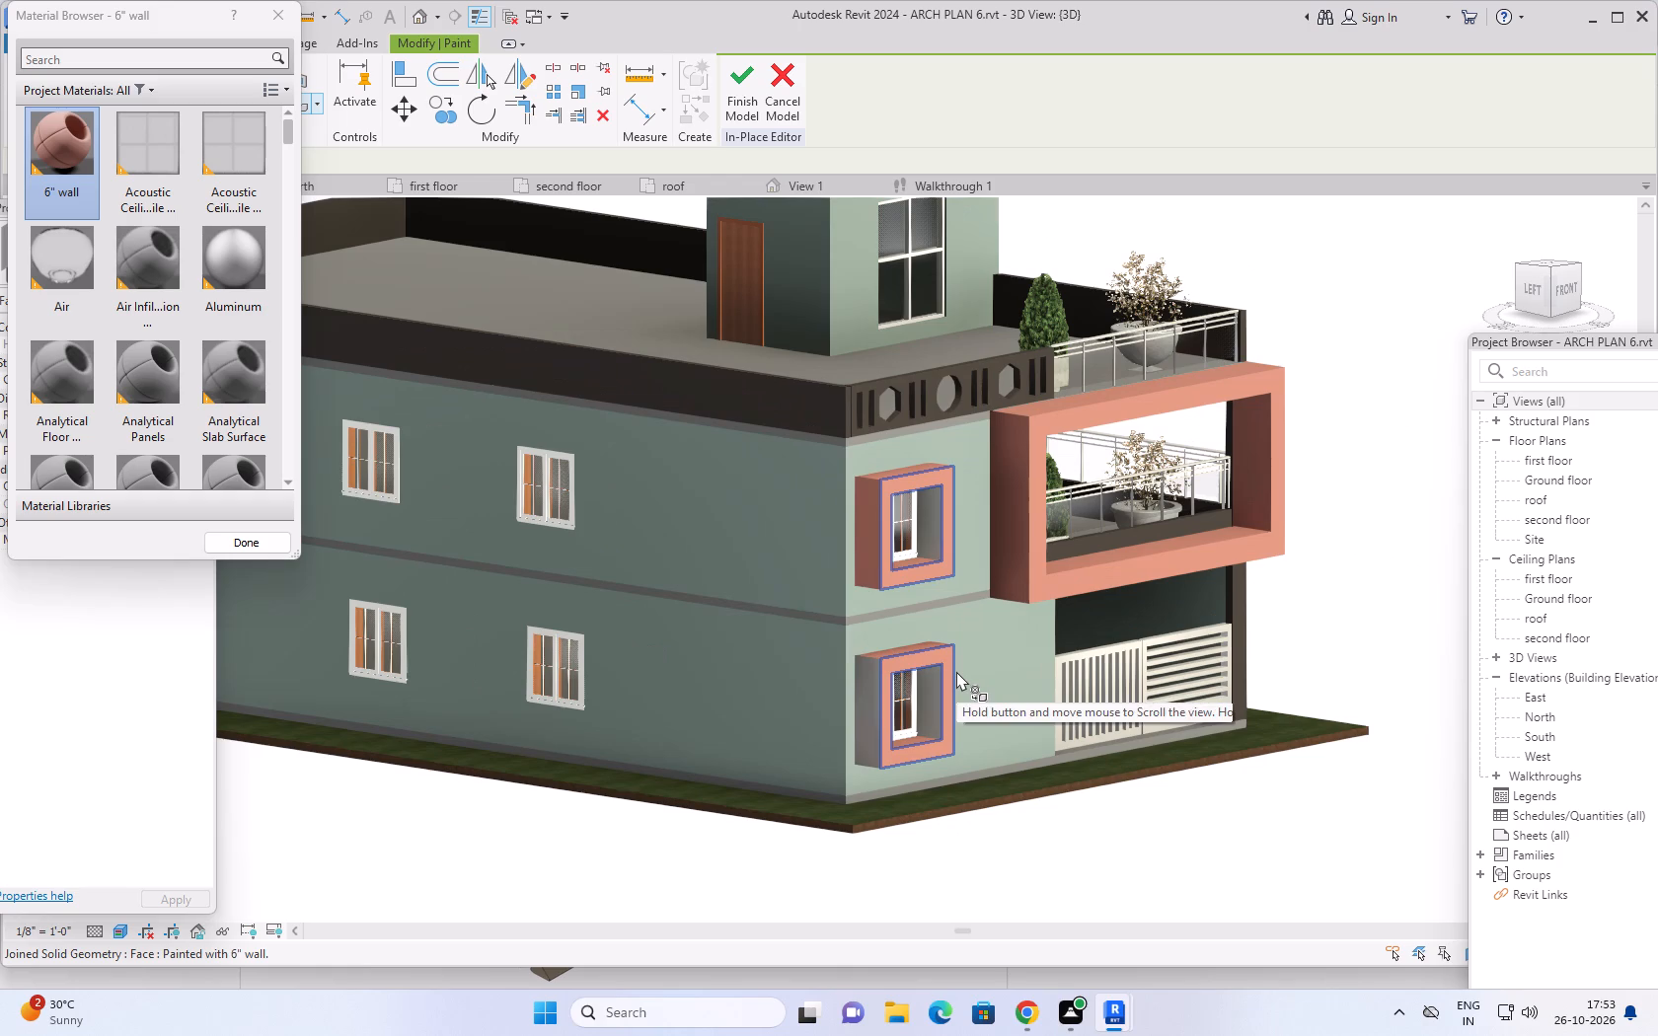
scroll(942, 605, "up", 1)
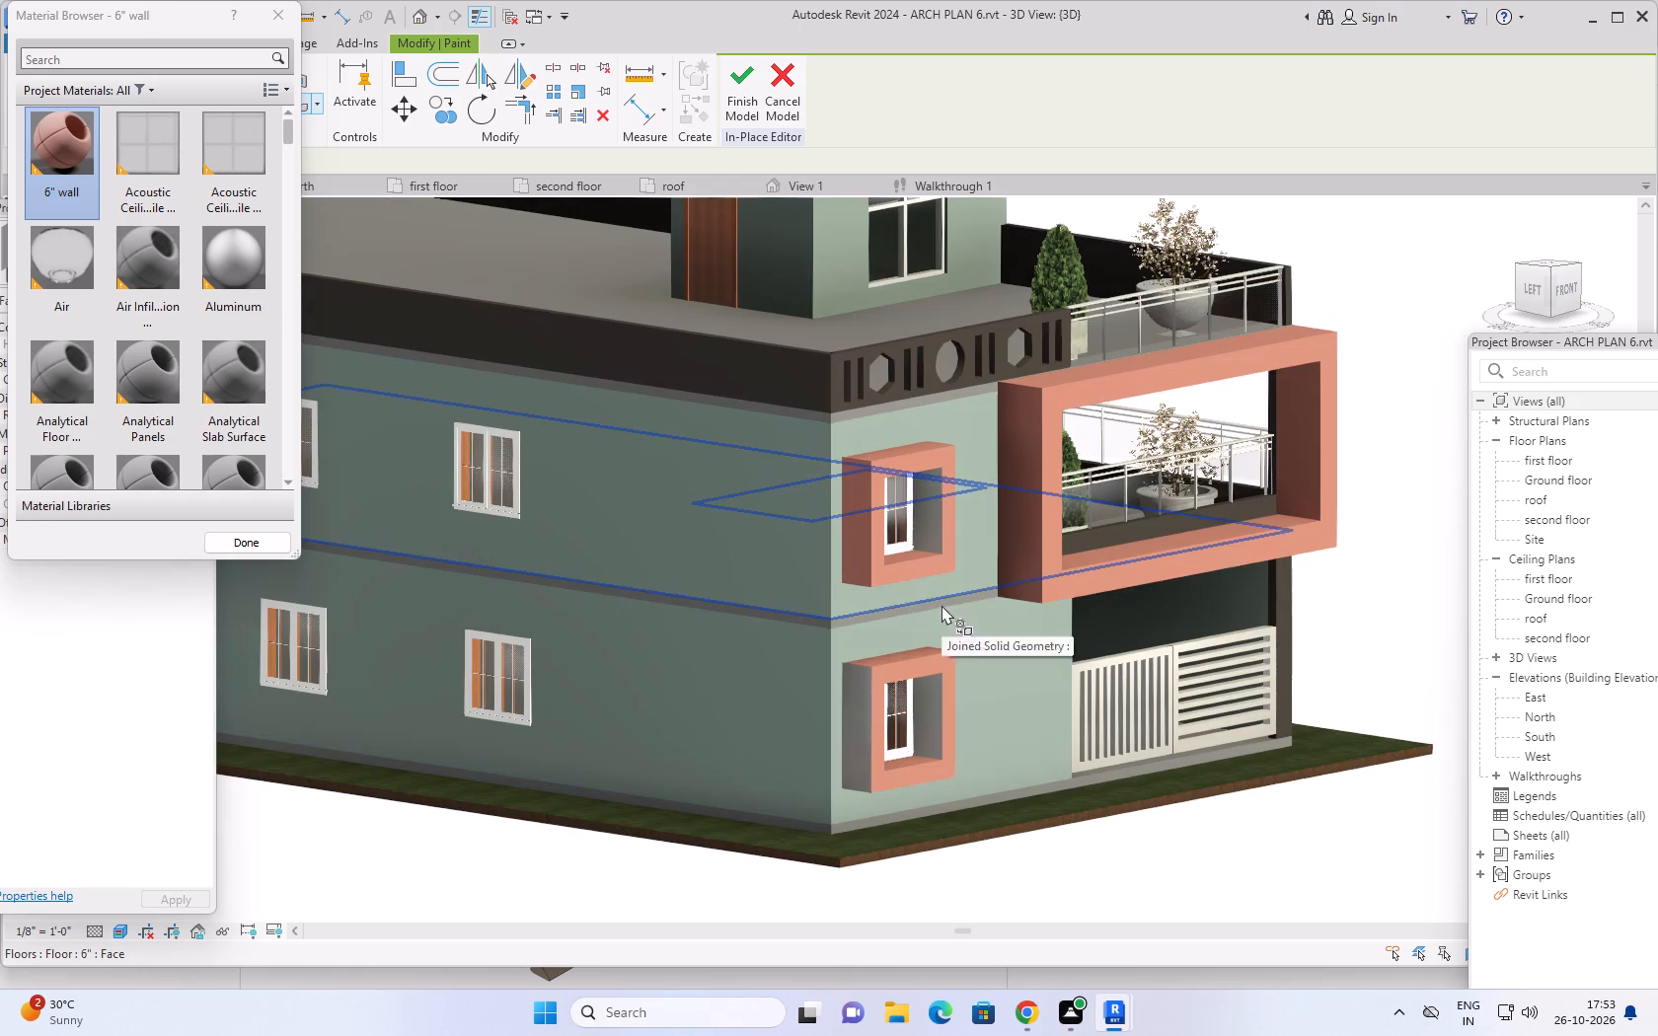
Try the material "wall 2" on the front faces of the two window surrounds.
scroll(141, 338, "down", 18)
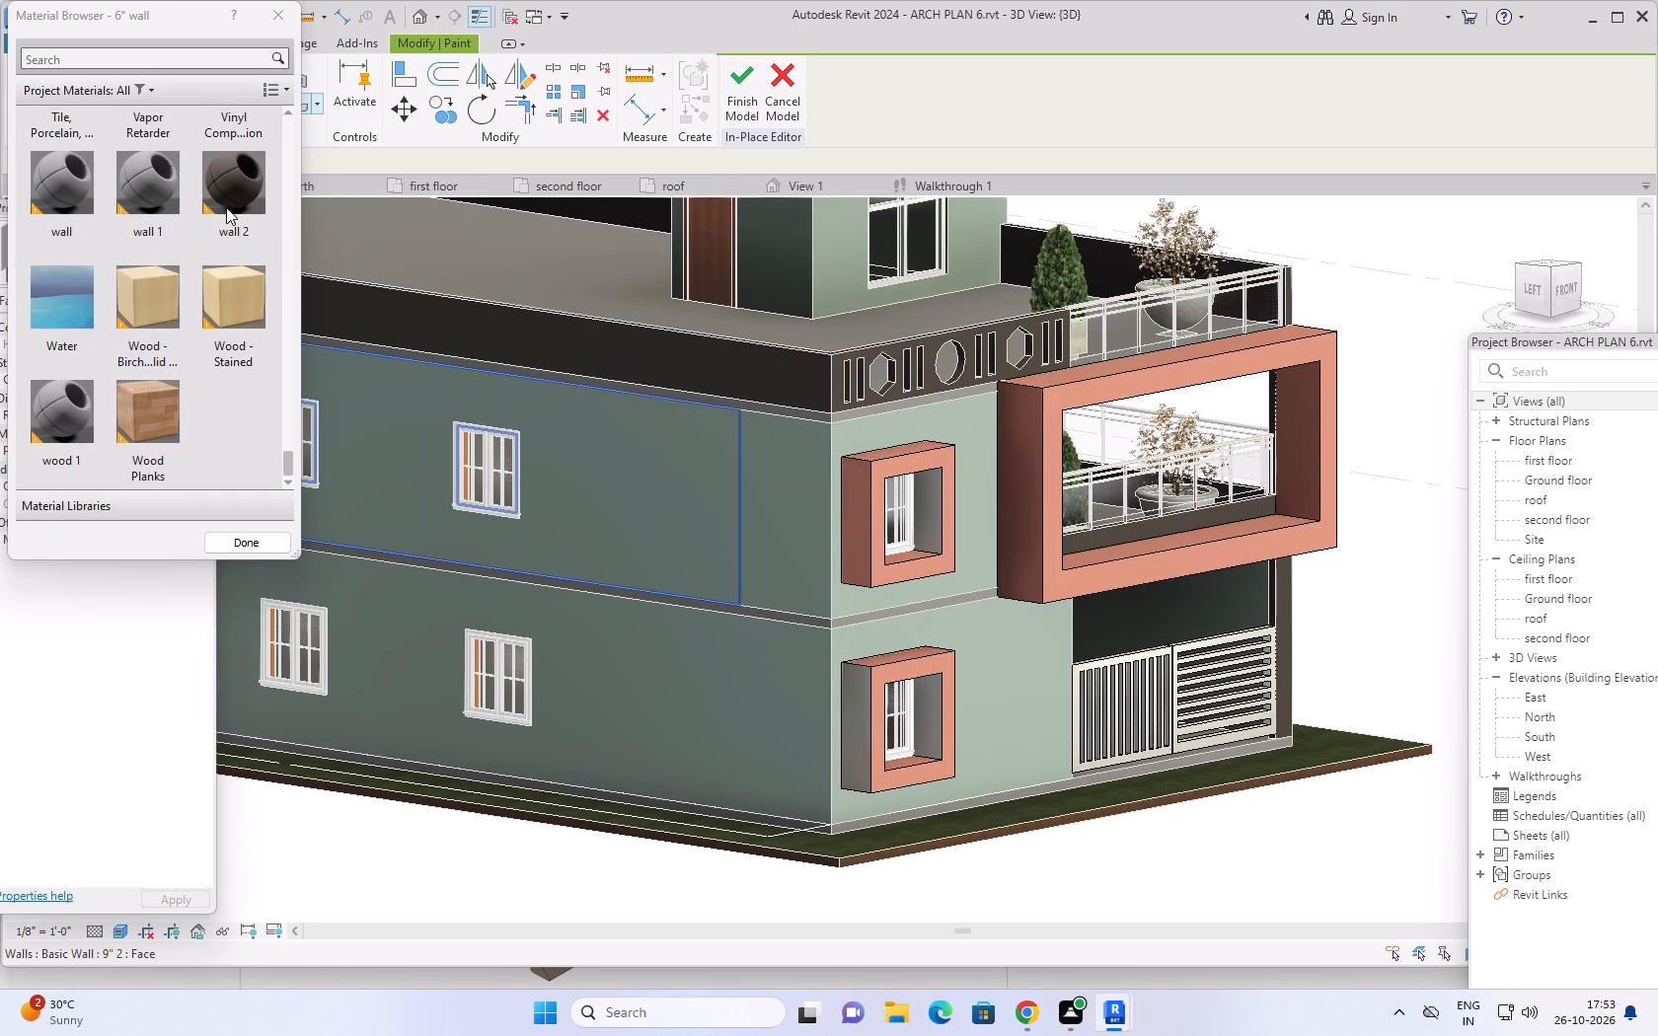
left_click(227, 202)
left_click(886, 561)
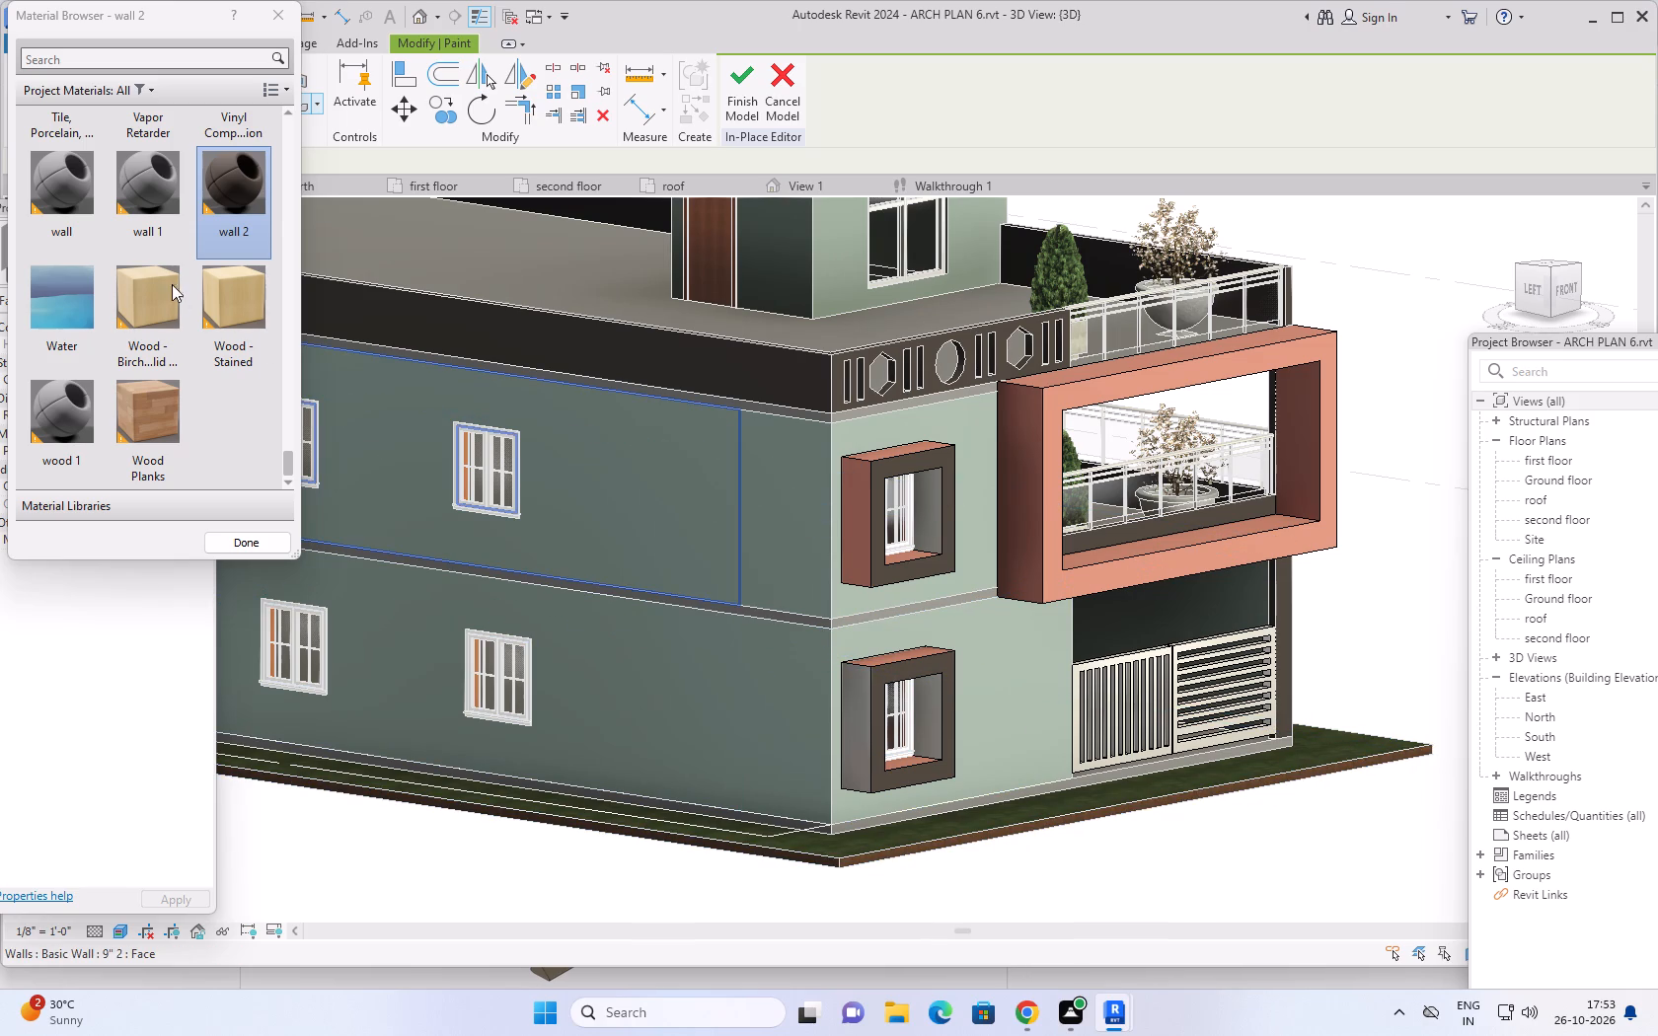
Paint the front faces of the two window surrounds with the material "wood 1".
left_click(61, 422)
left_click(875, 484)
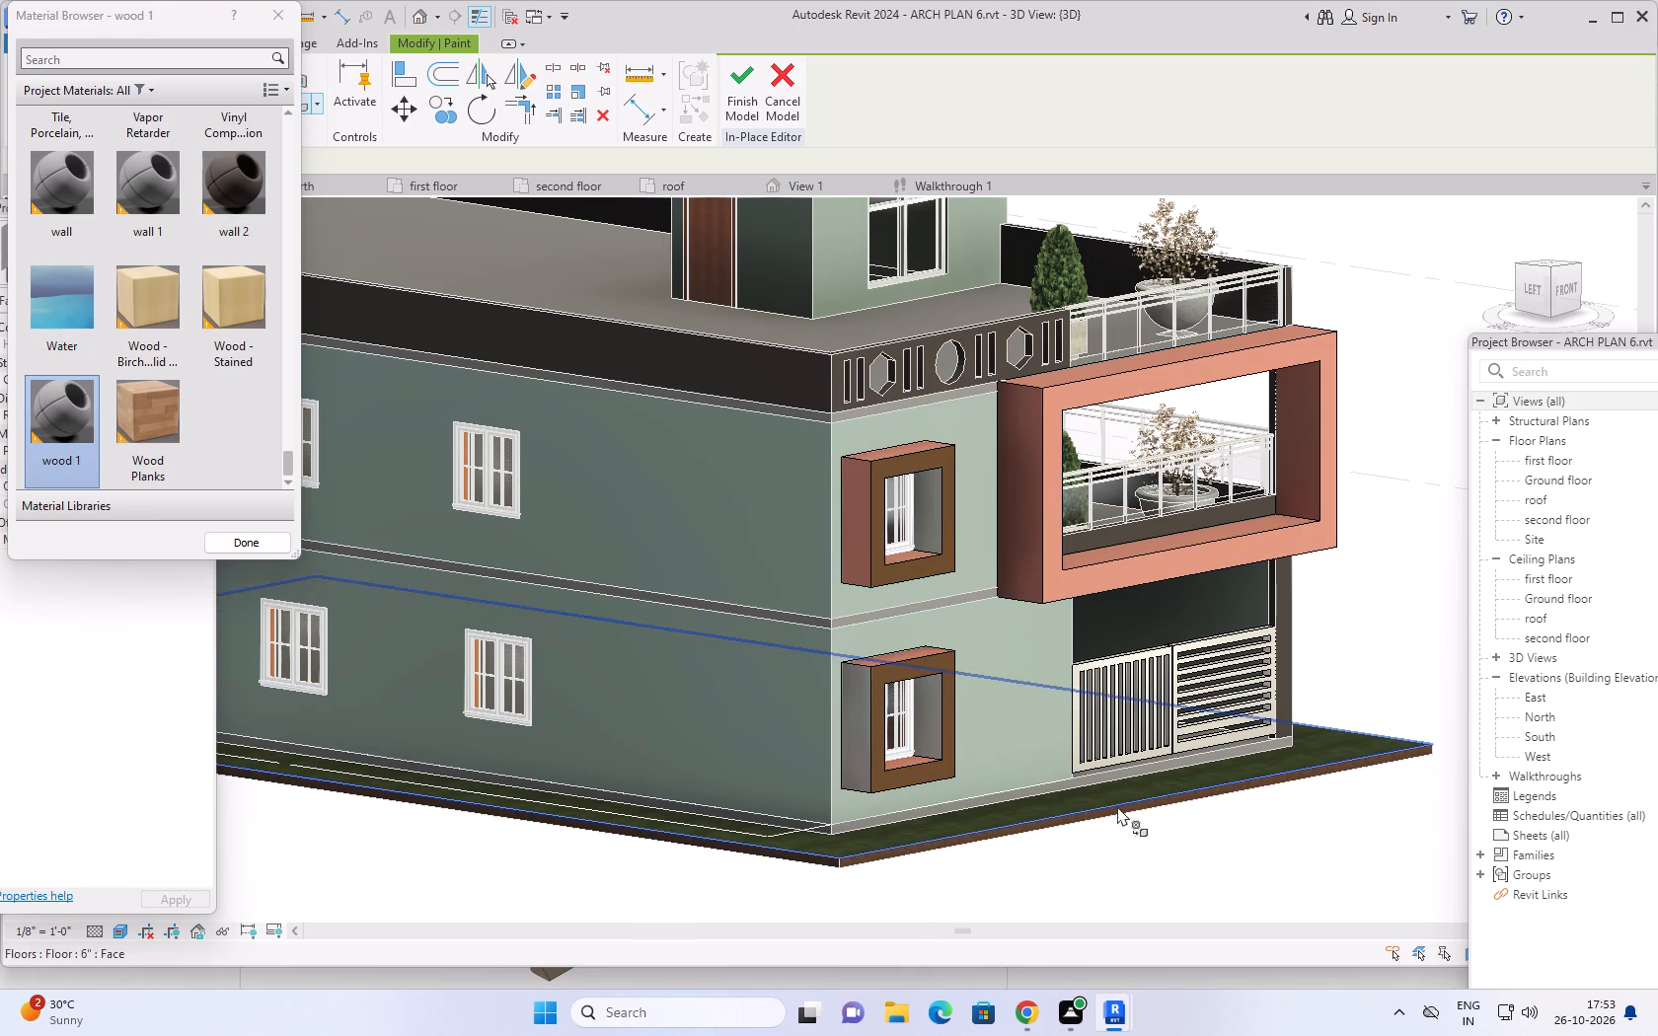
middle_click_drag(1123, 831, 972, 855, "shift")
scroll(525, 636, "up", 4)
middle_click_drag(640, 635, 435, 736, "shift")
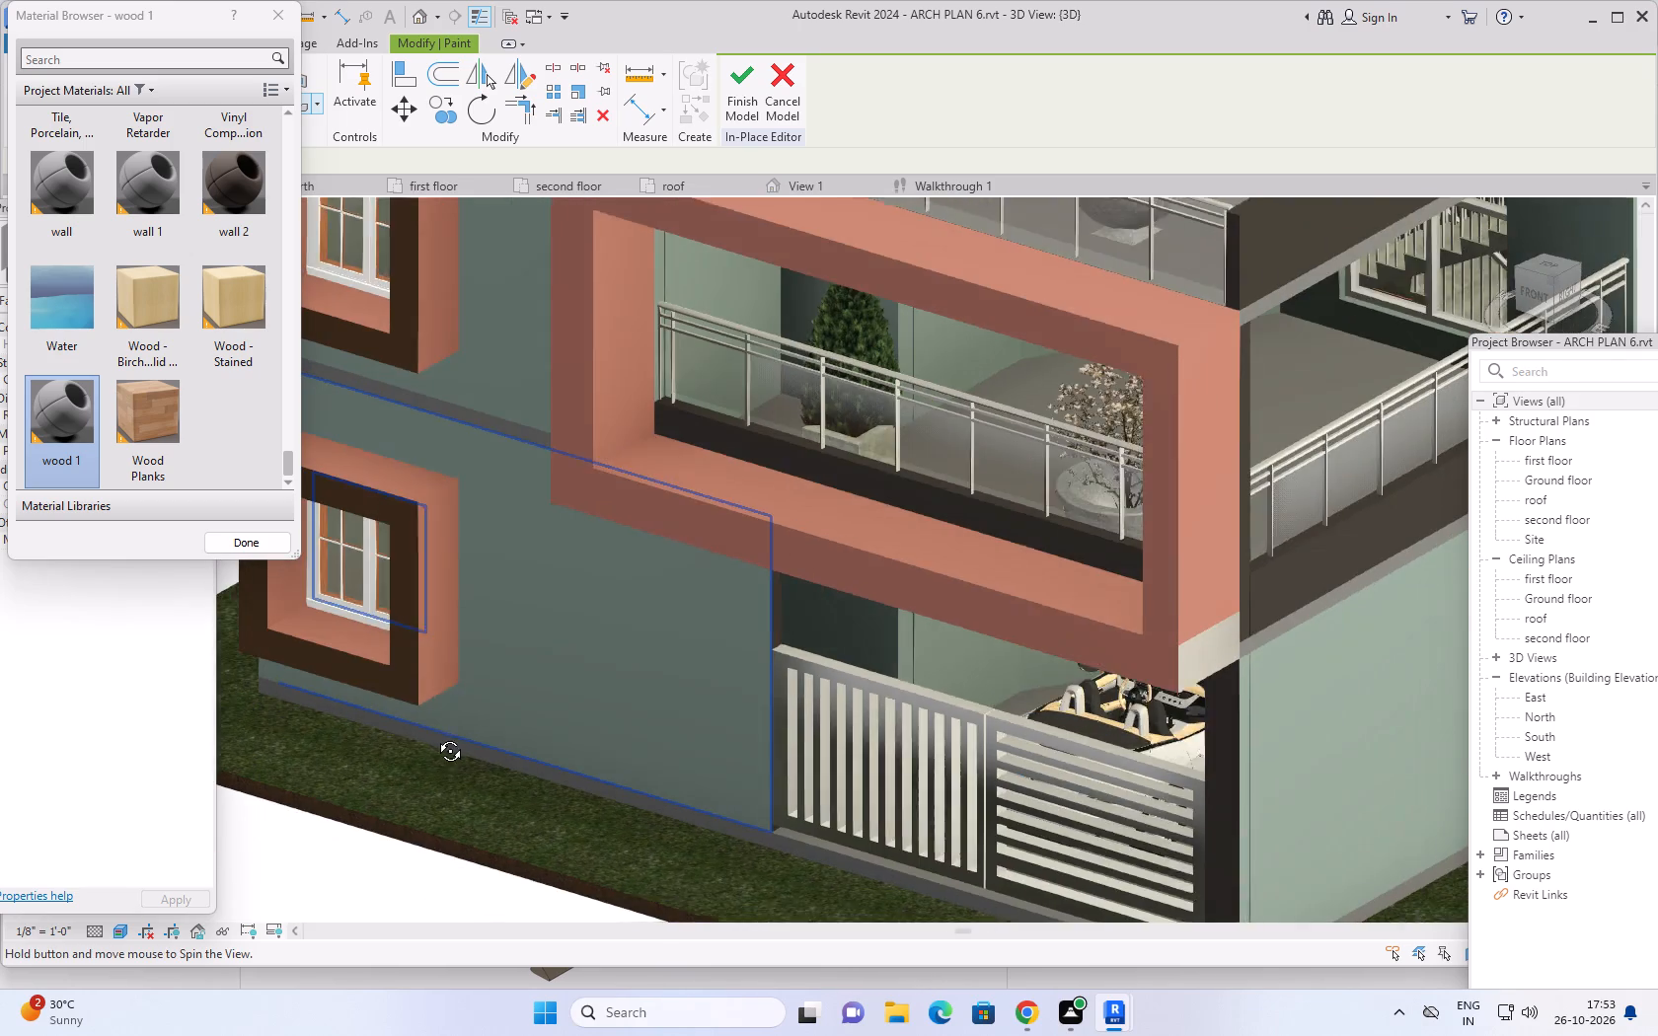
Paint the right outer sides of the lower and upper window surrounds with the material "wood 1".
middle_click_drag(435, 736, 424, 723, "shift")
left_click(440, 554)
scroll(434, 553, "down", 2)
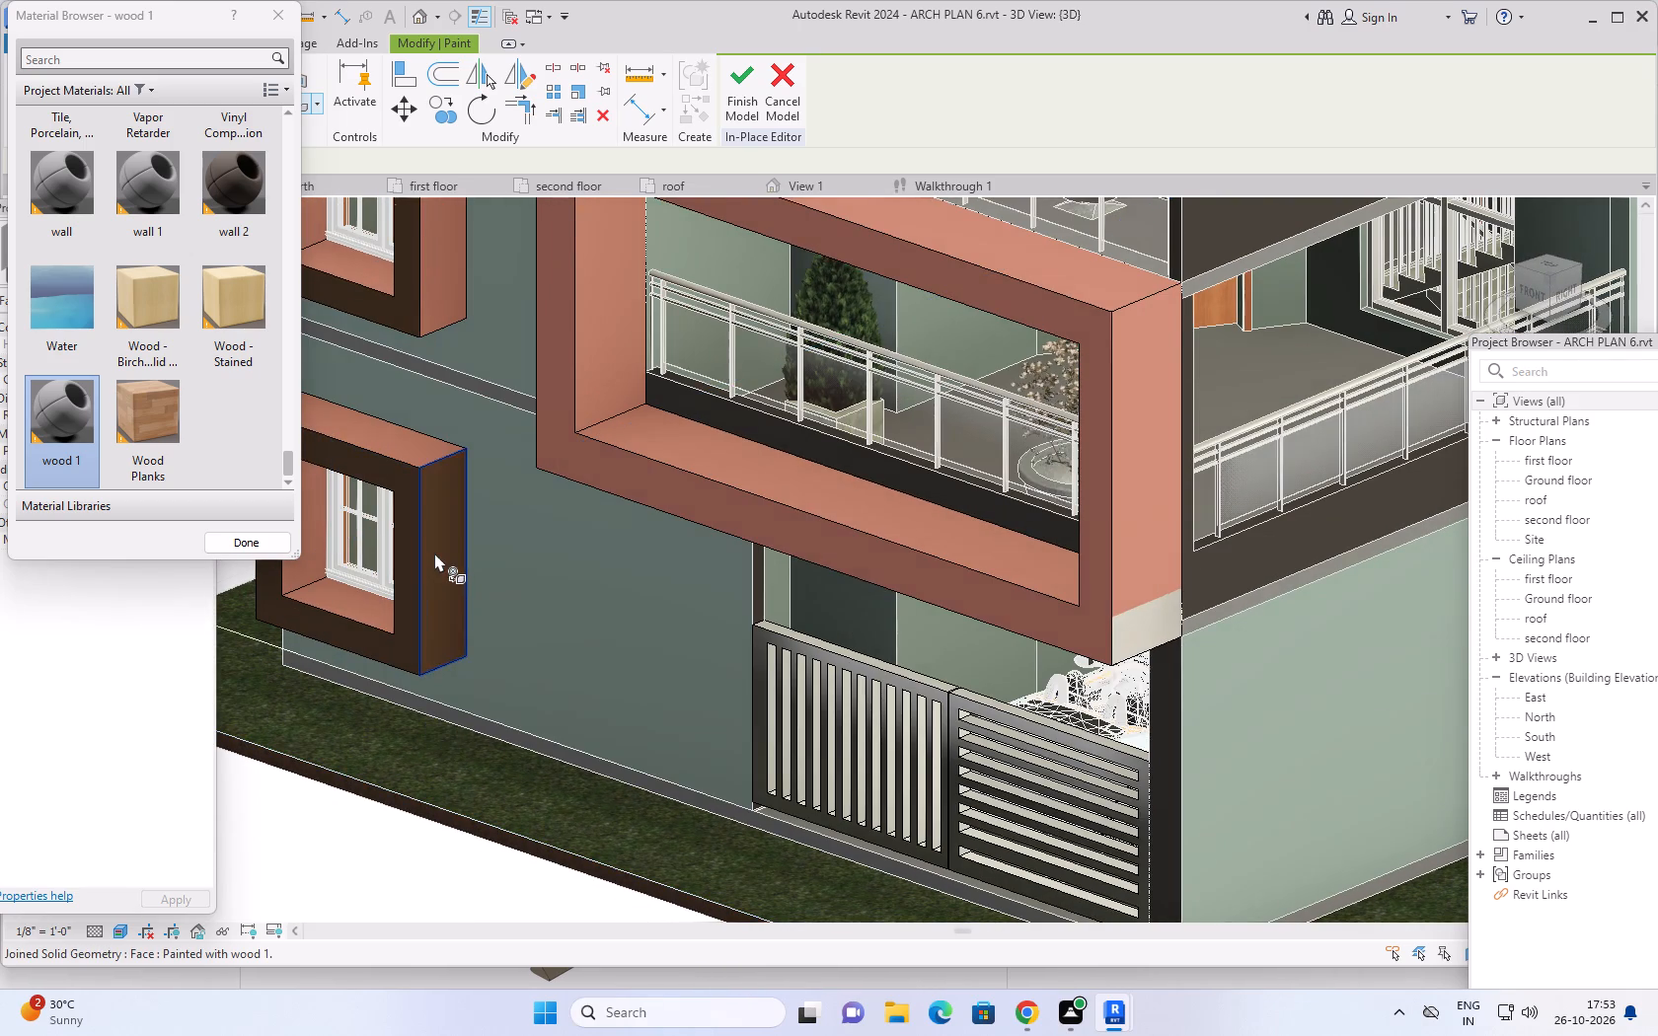
scroll(434, 535, "down", 1)
middle_click_drag(434, 535, 554, 739)
left_click(561, 539)
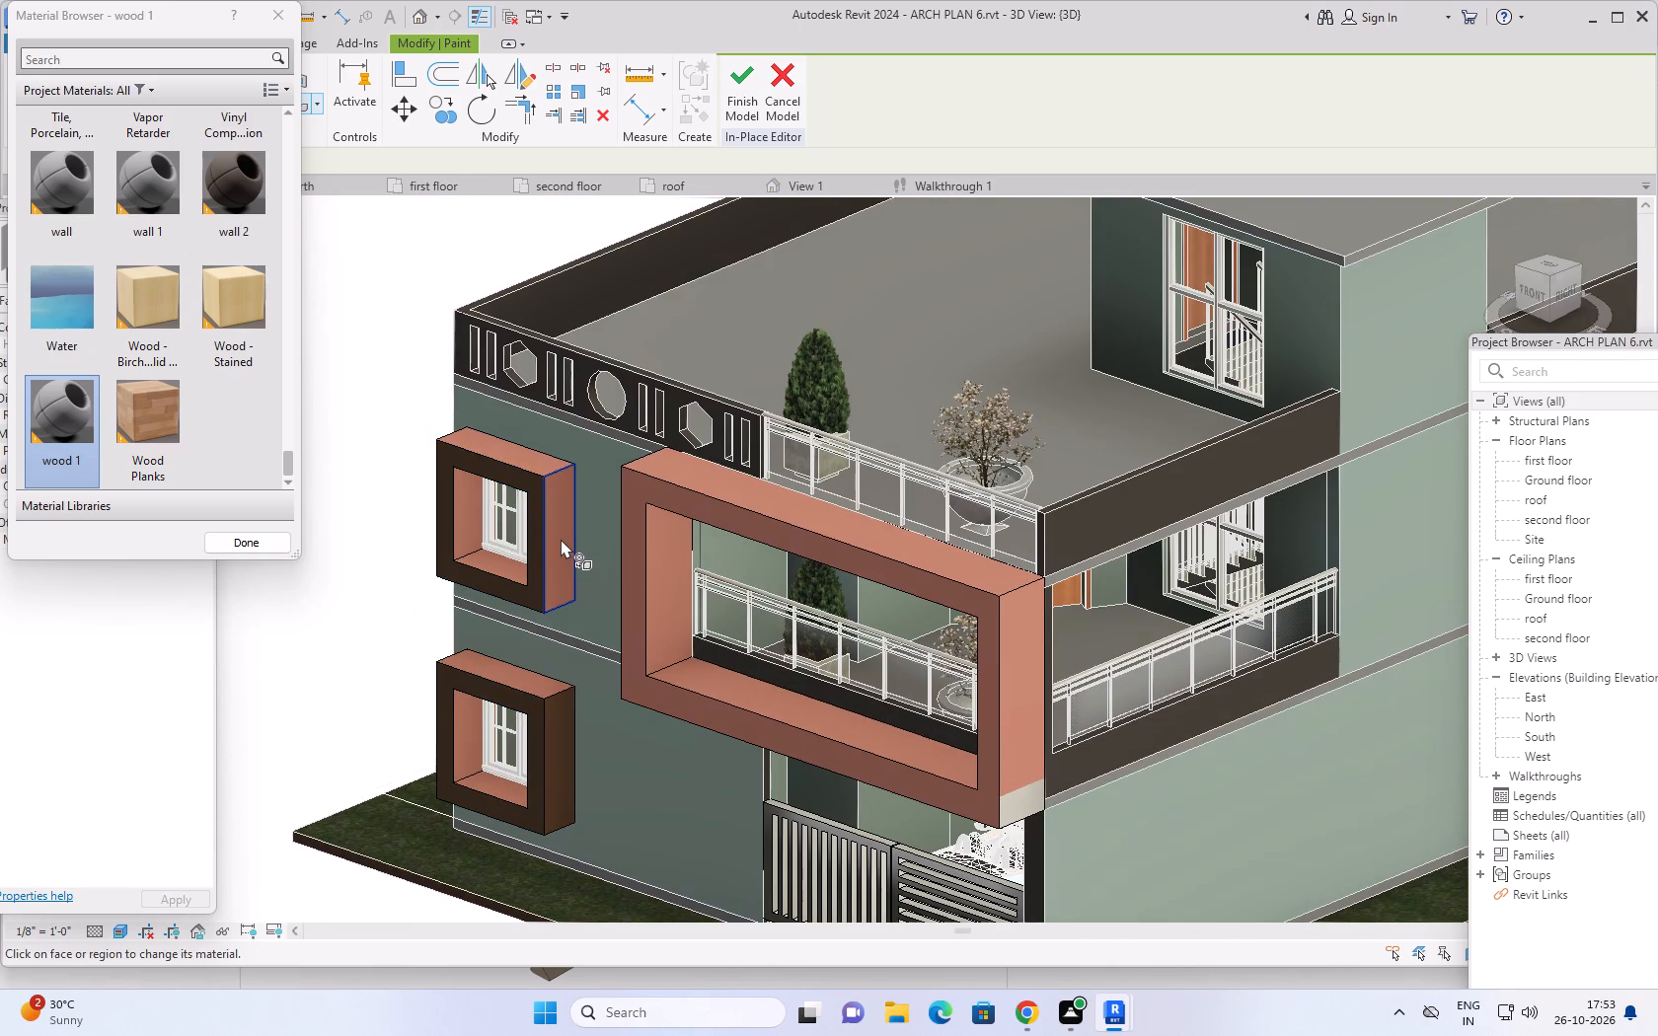
Paint the upper window surround's top, left outer side and inner bottom, right and left faces with the material "wood 1".
middle_click_drag(511, 579, 745, 667, "shift")
scroll(781, 720, "down", 1)
middle_click_drag(780, 720, 781, 698)
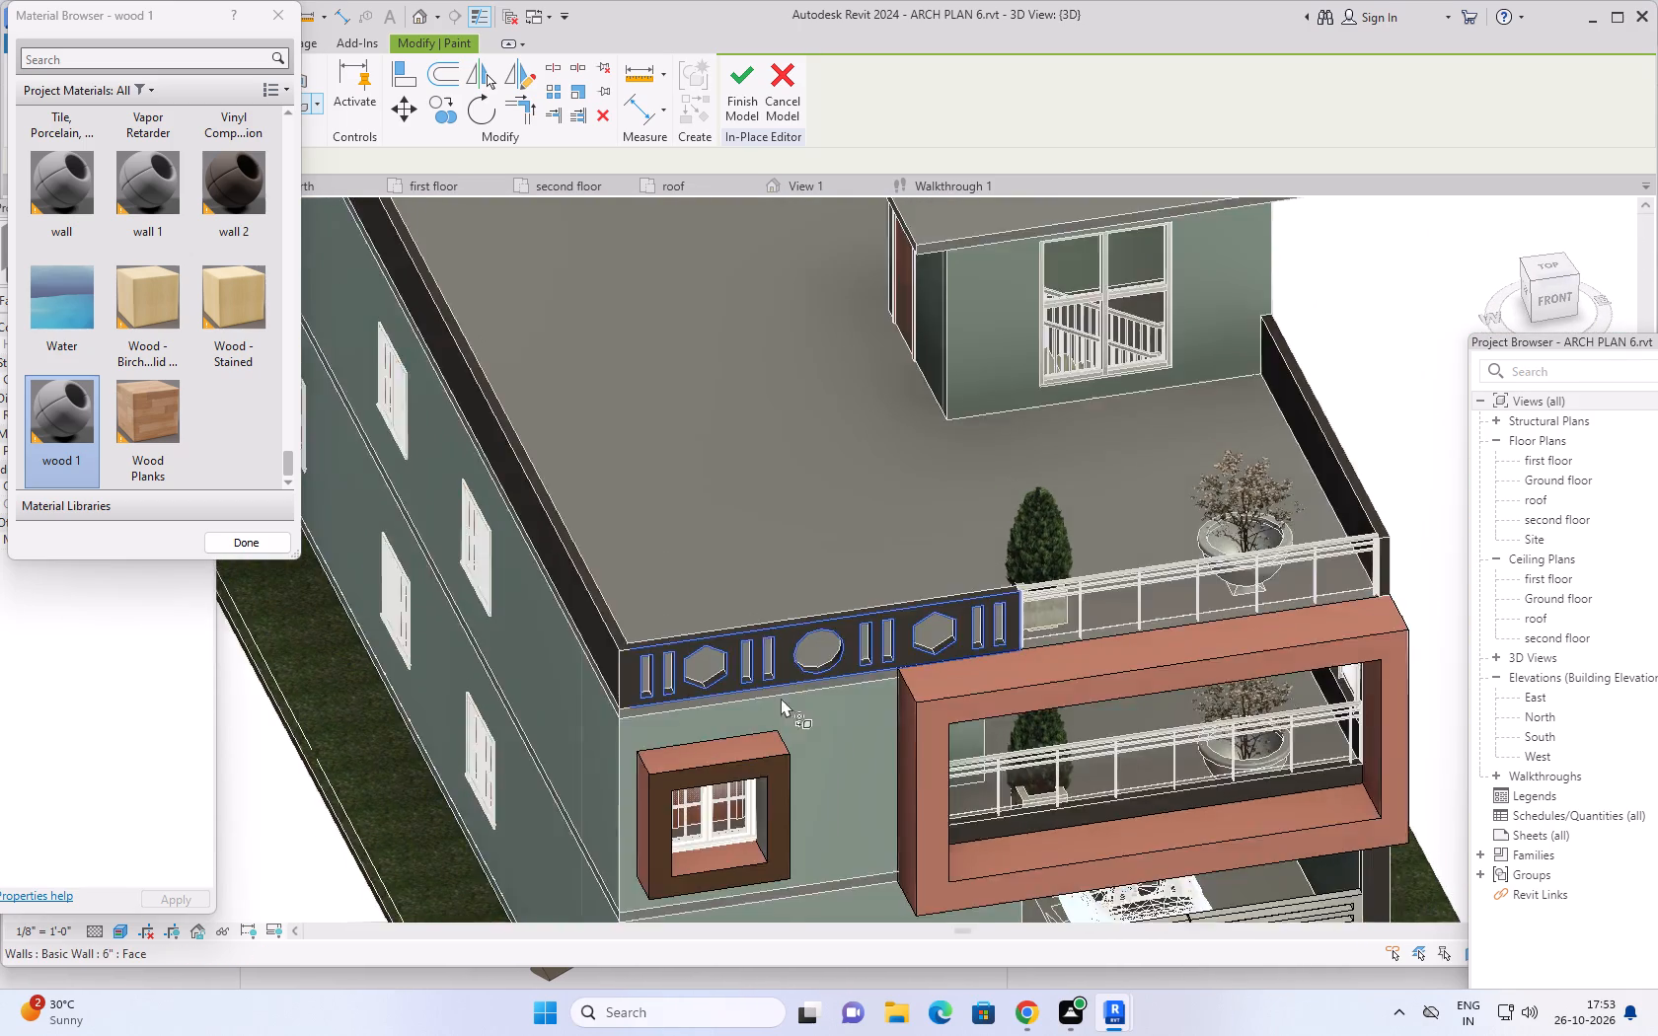
middle_click_drag(781, 698, 848, 487)
middle_click_drag(829, 530, 910, 629, "shift")
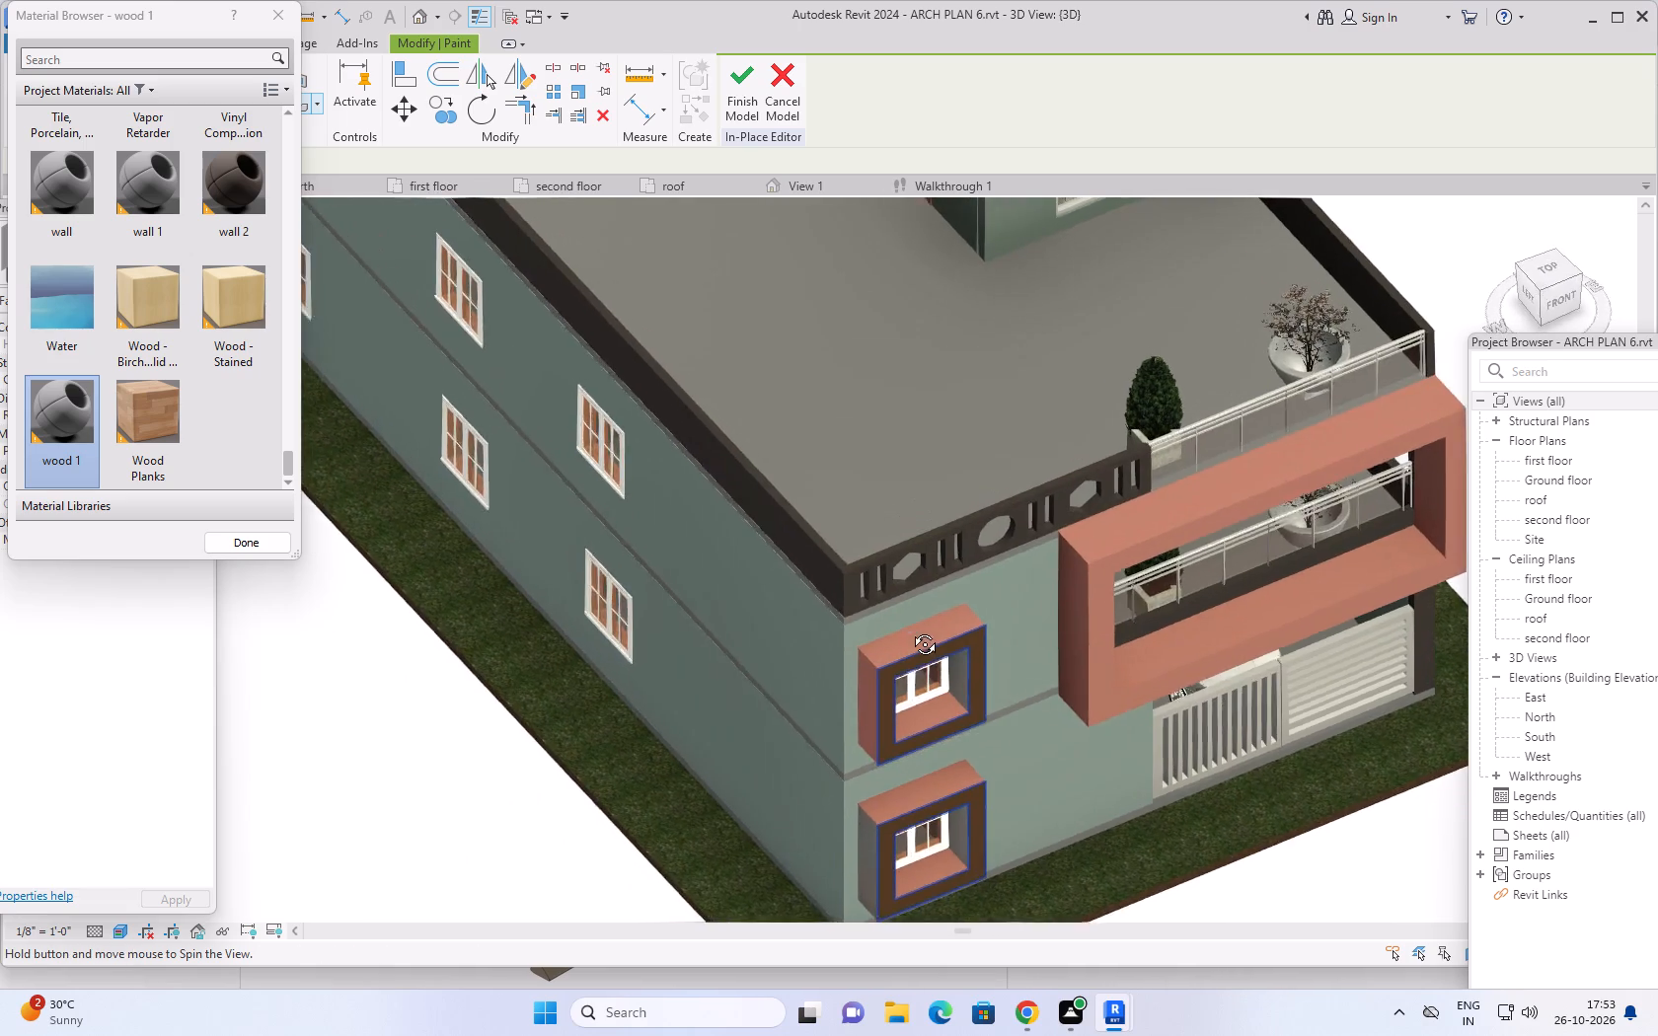
middle_click_drag(910, 629, 971, 669, "shift")
left_click(1089, 716)
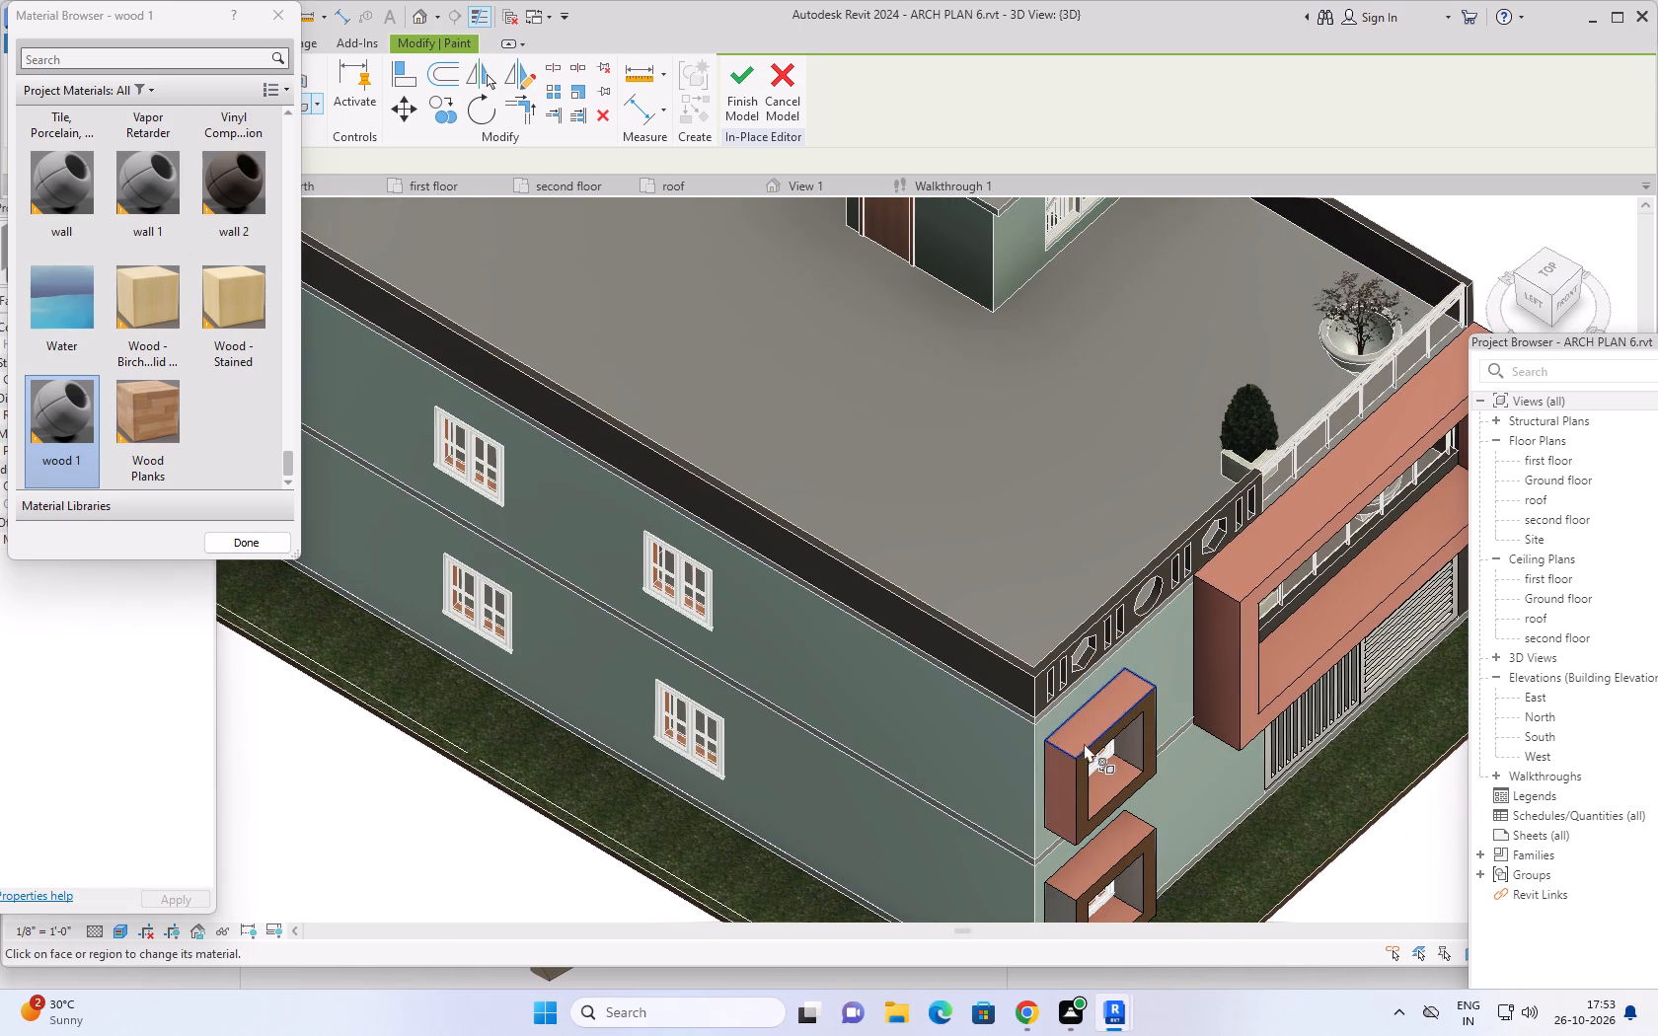
left_click(1063, 777)
left_click(1116, 780)
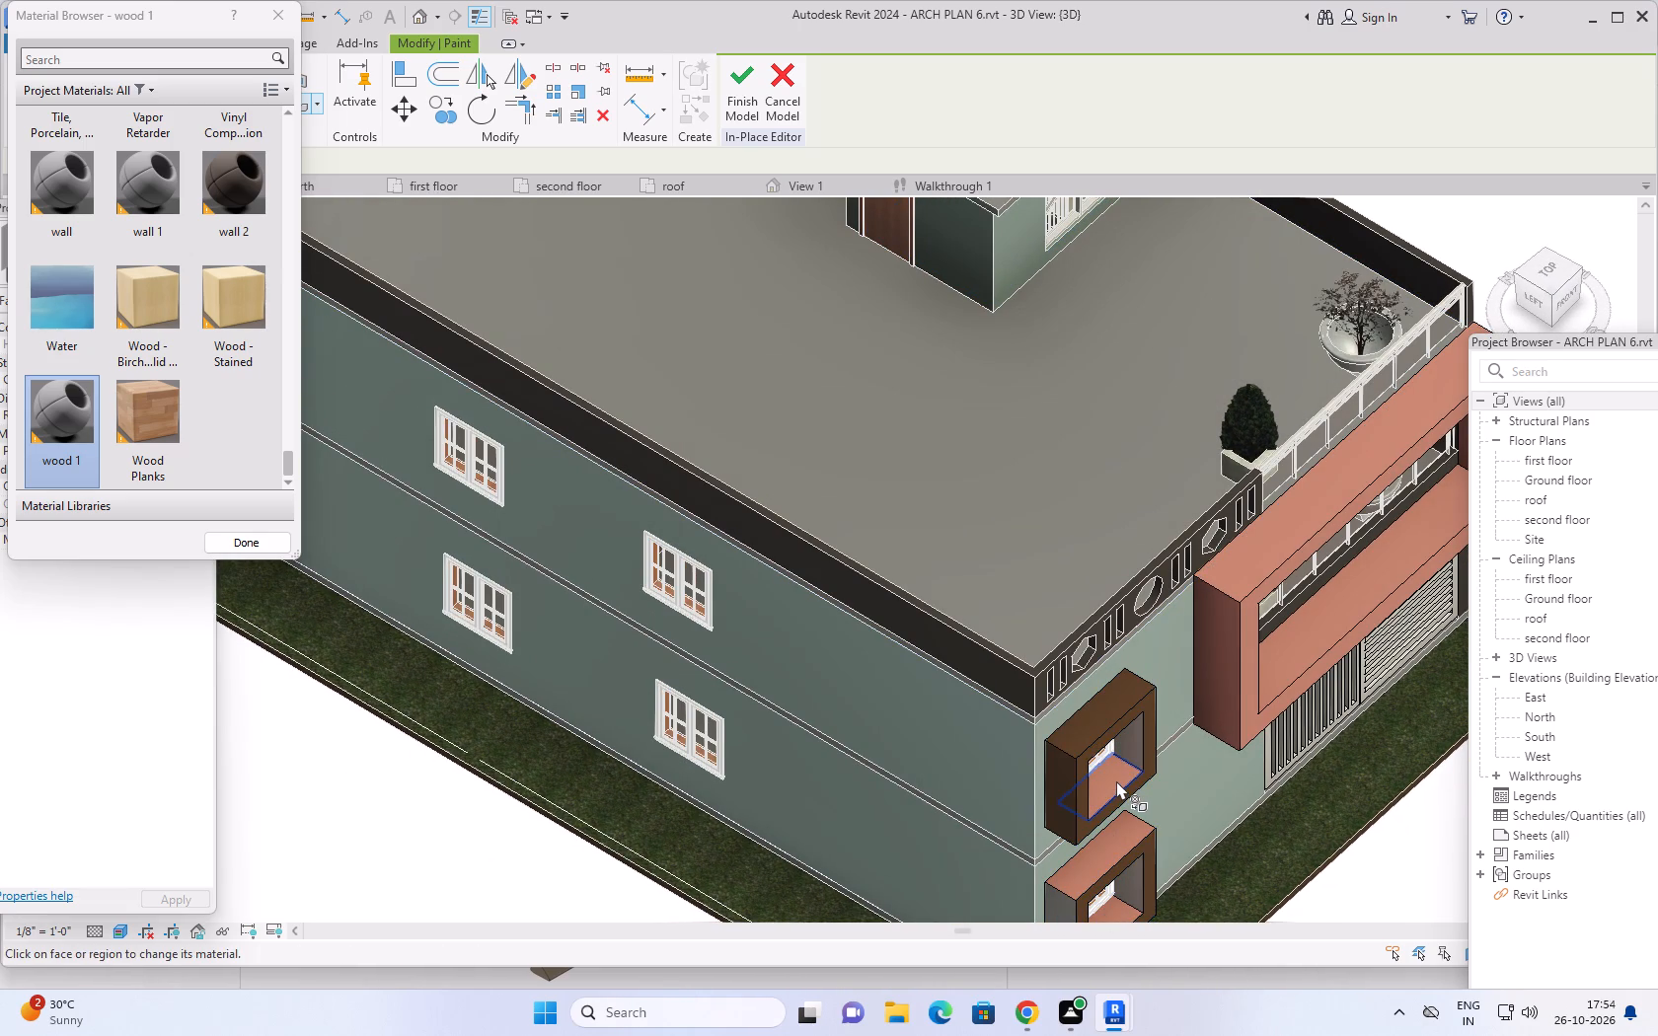
left_click(1132, 740)
middle_click_drag(1124, 769, 1118, 772, "shift")
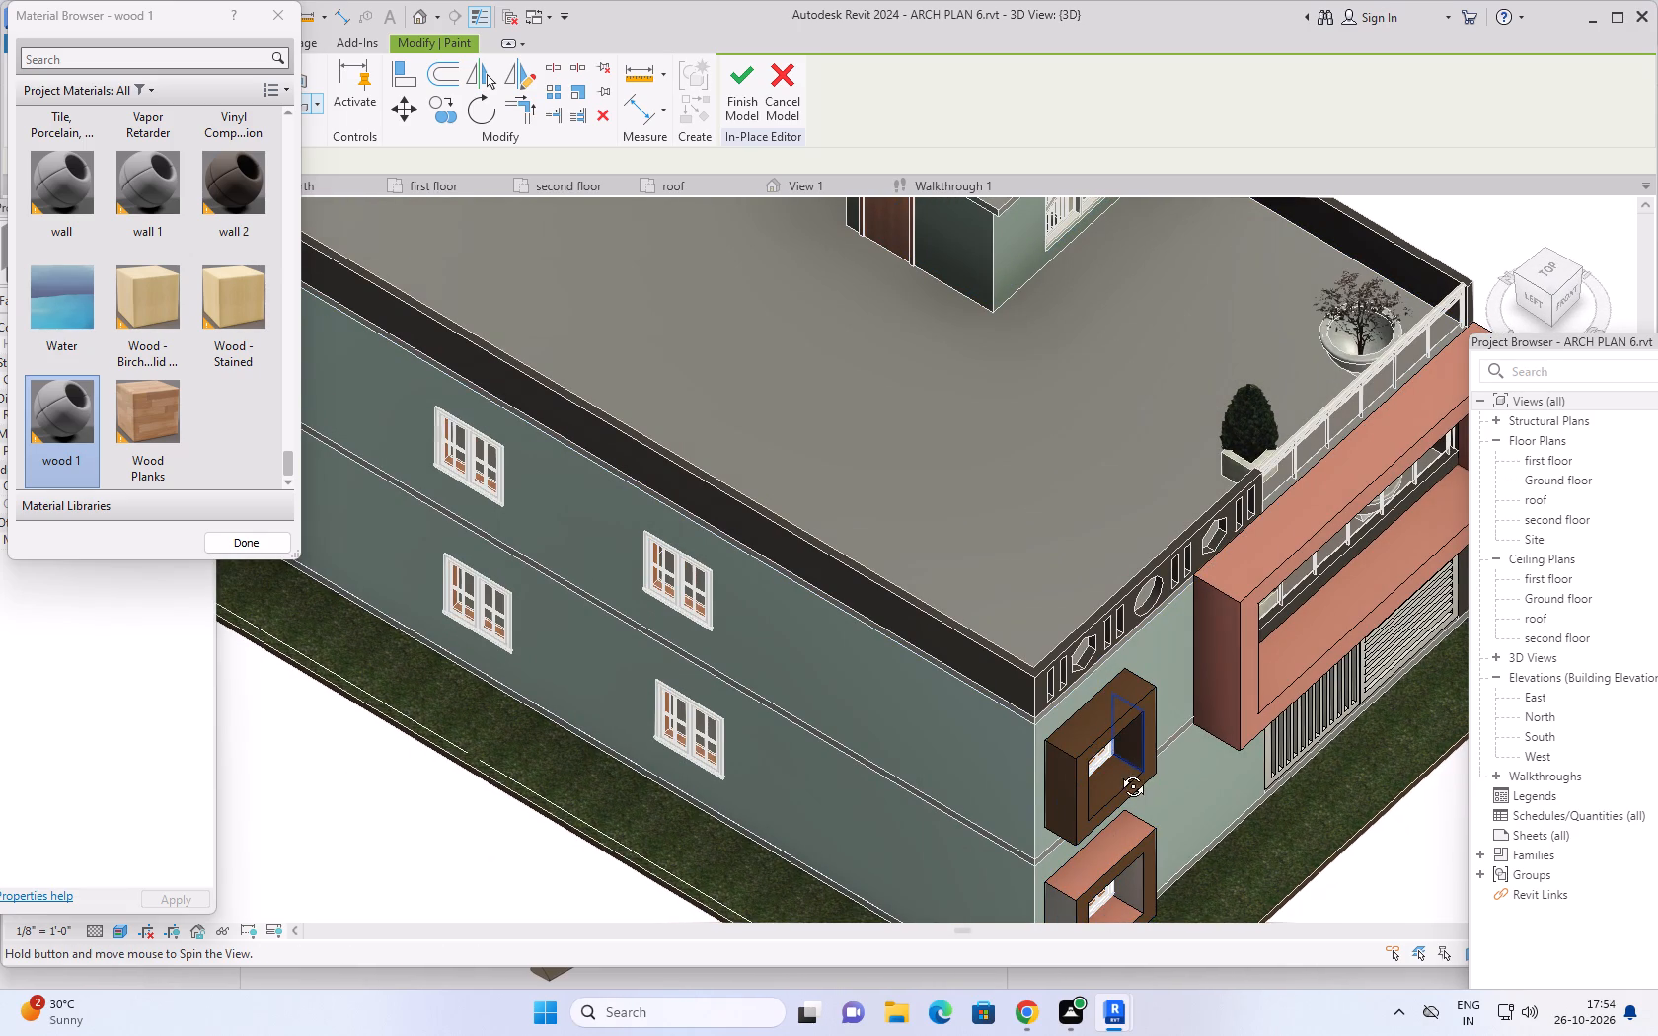
middle_click_drag(1118, 772, 798, 699, "shift")
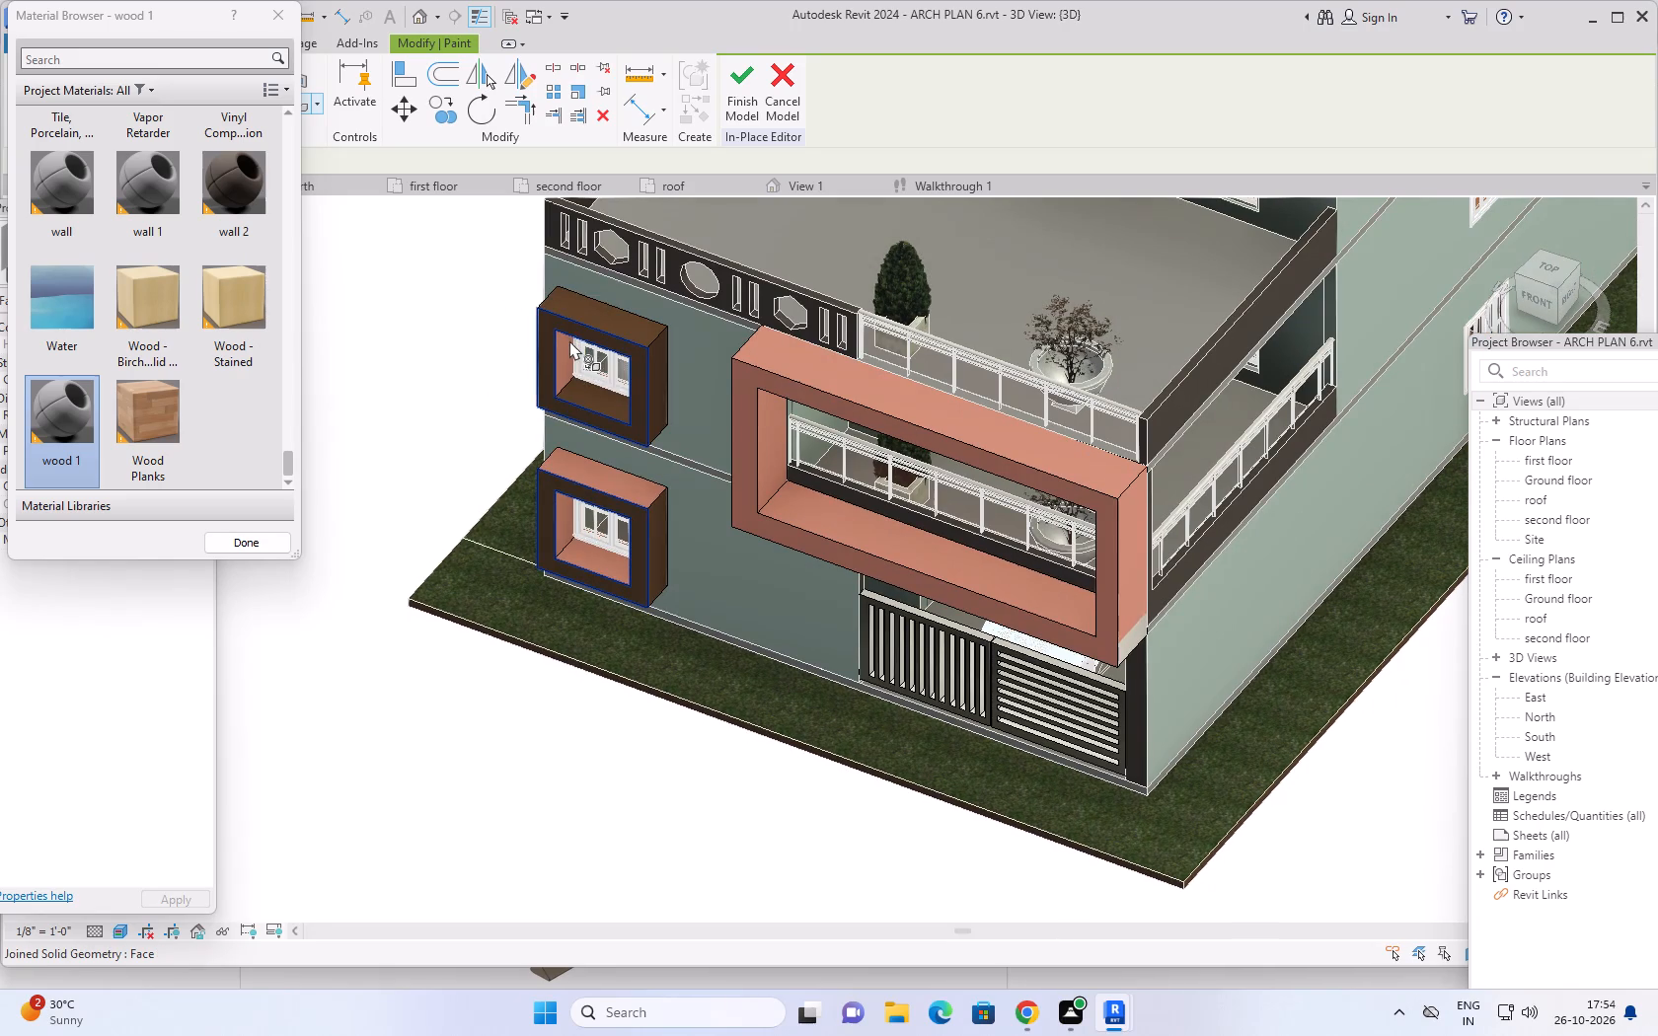
left_click(566, 363)
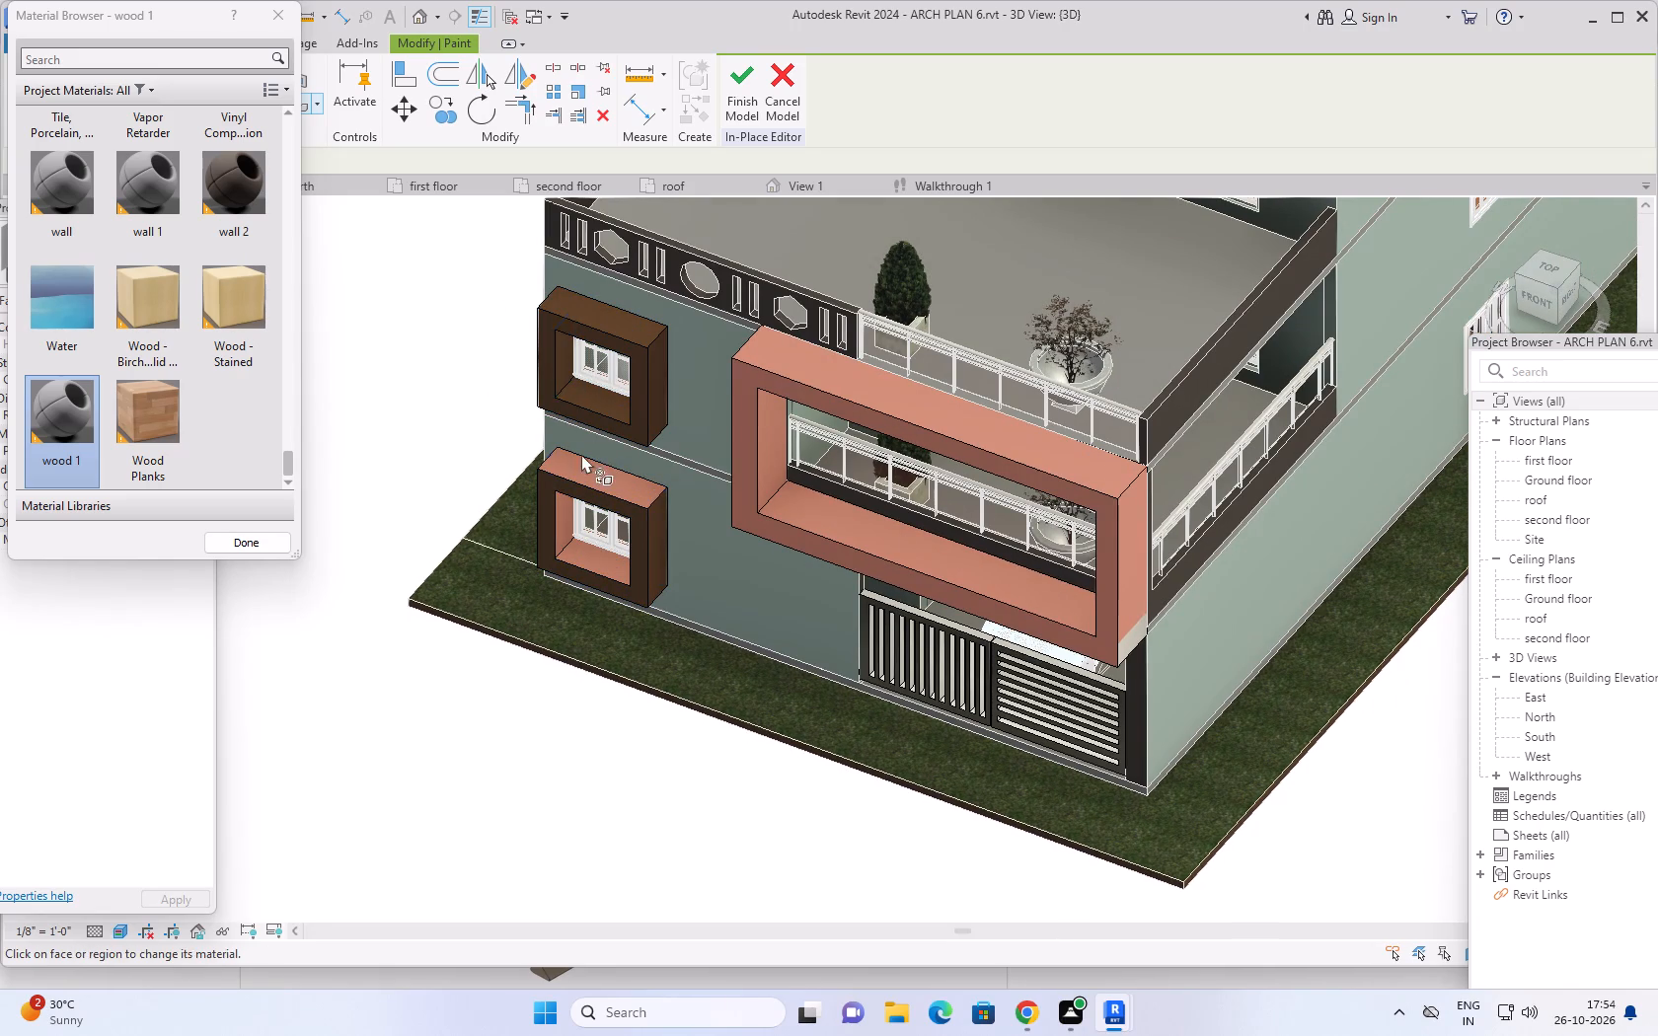
Paint the lower window surround's top, left outer side and inner left, bottom and right faces with "wood 1".
left_click(588, 472)
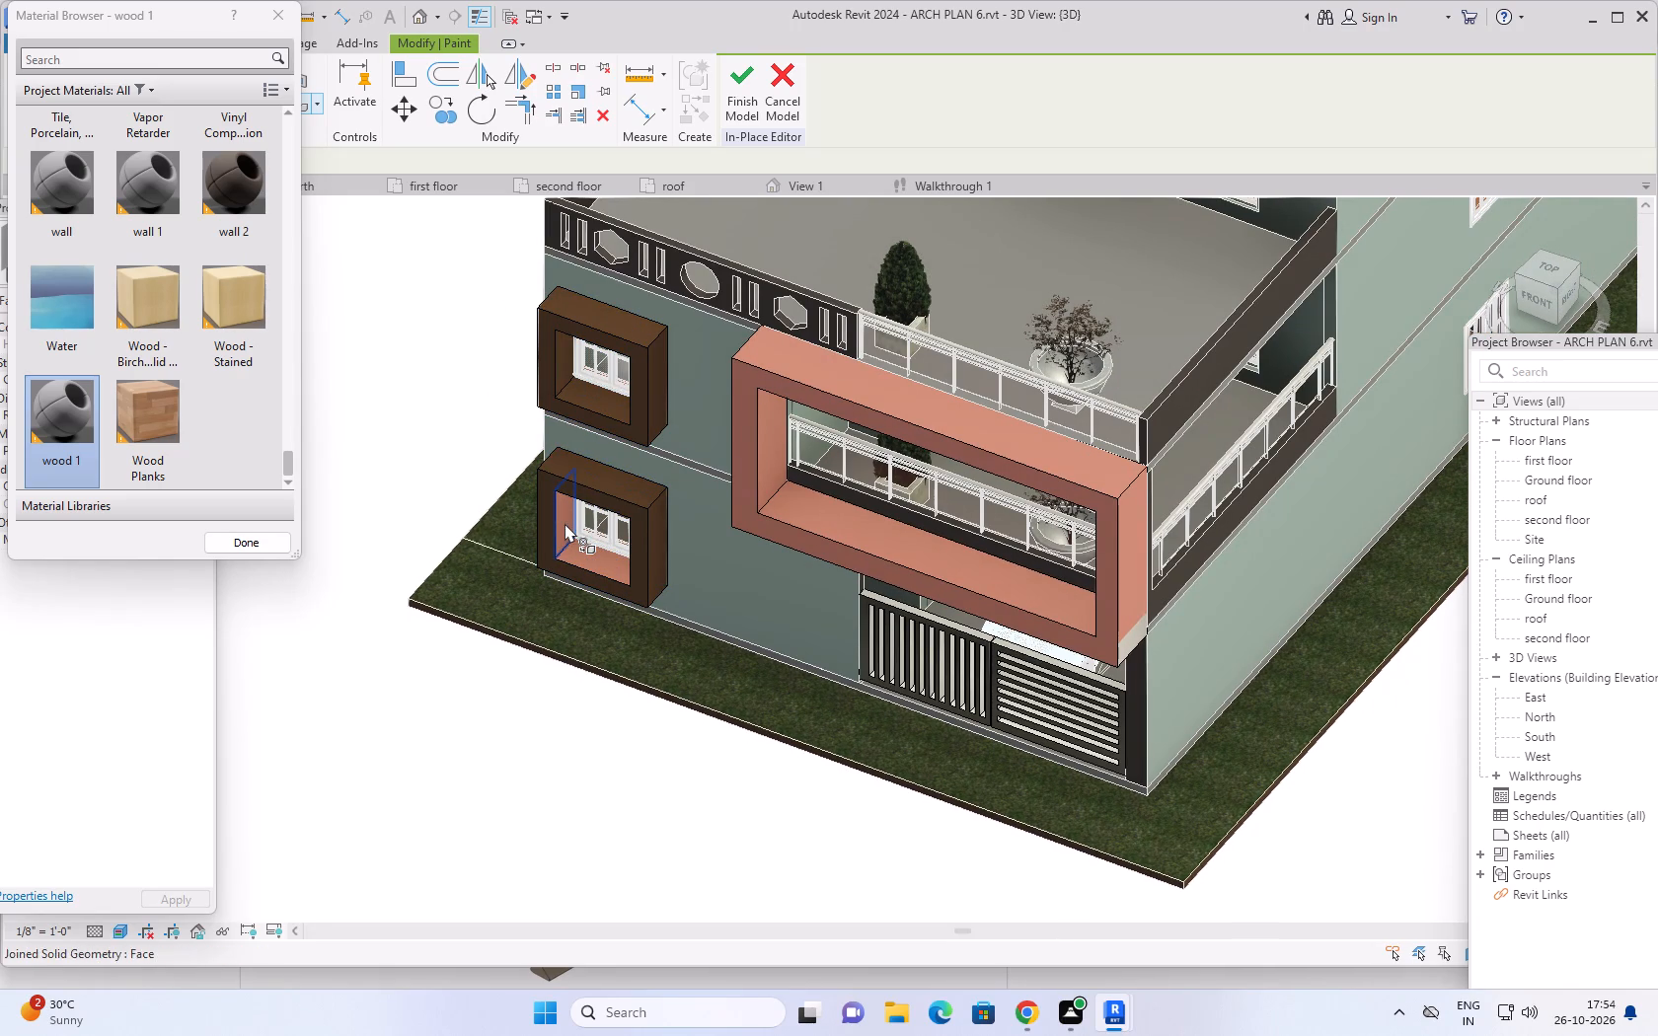
left_click(565, 523)
left_click(583, 555)
middle_click_drag(588, 558, 730, 578, "shift")
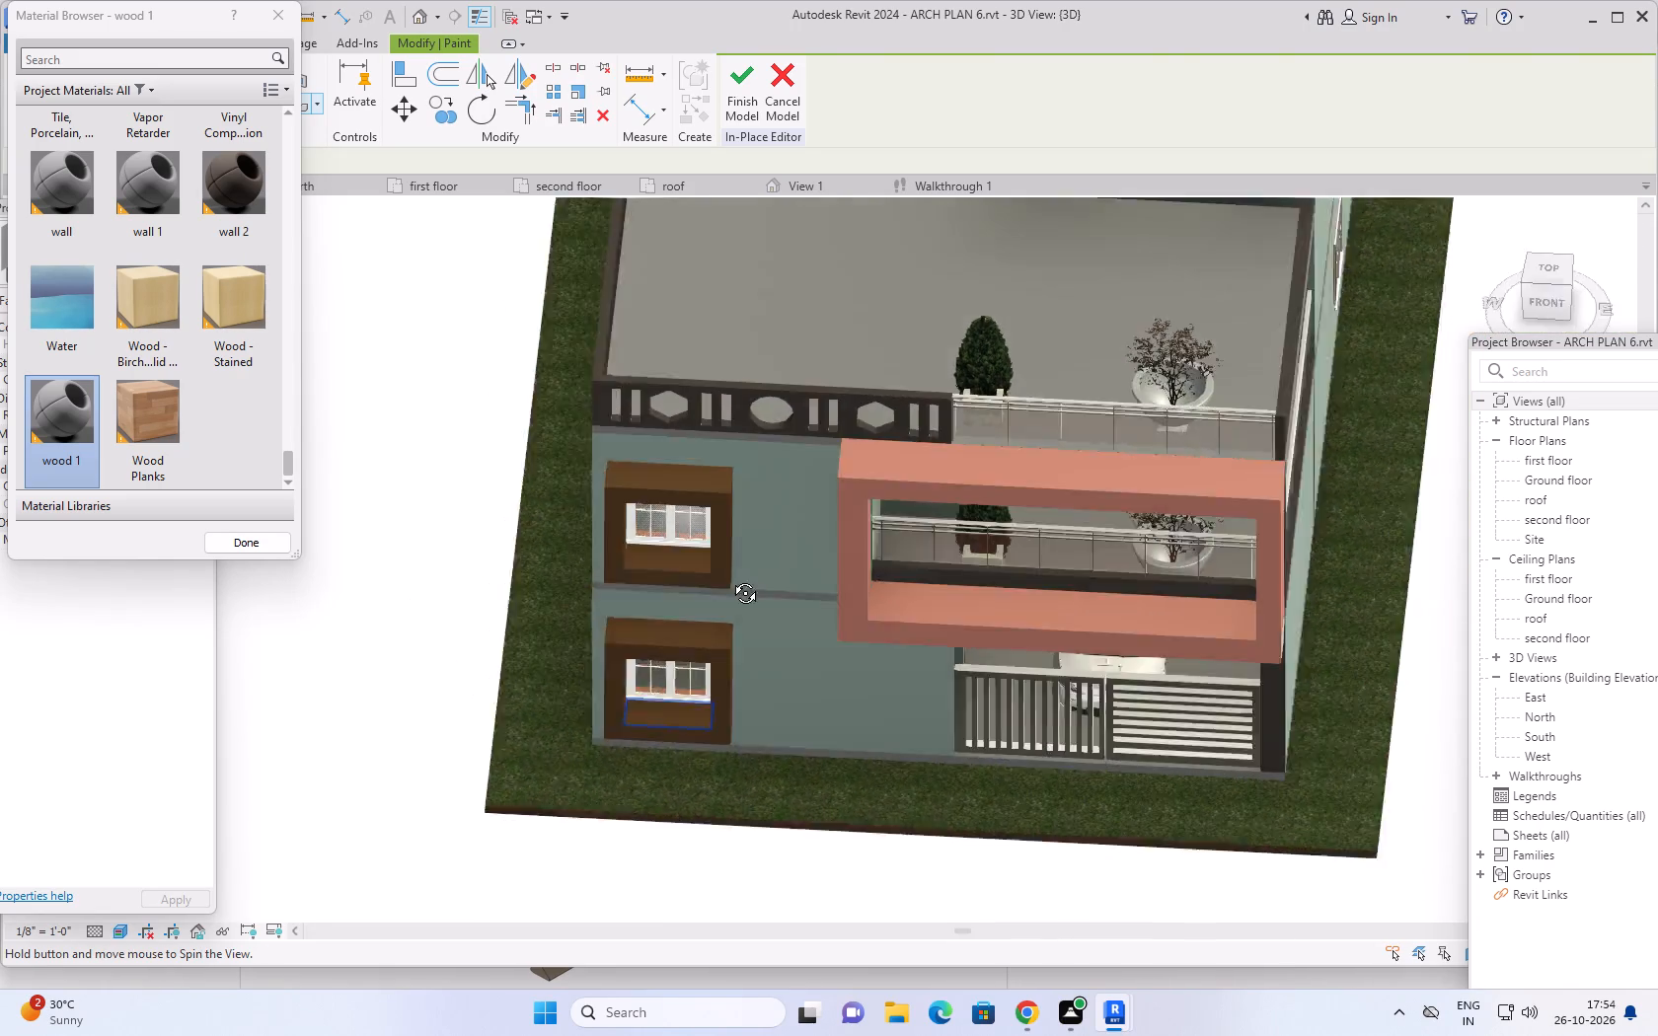
middle_click_drag(730, 578, 928, 447, "shift")
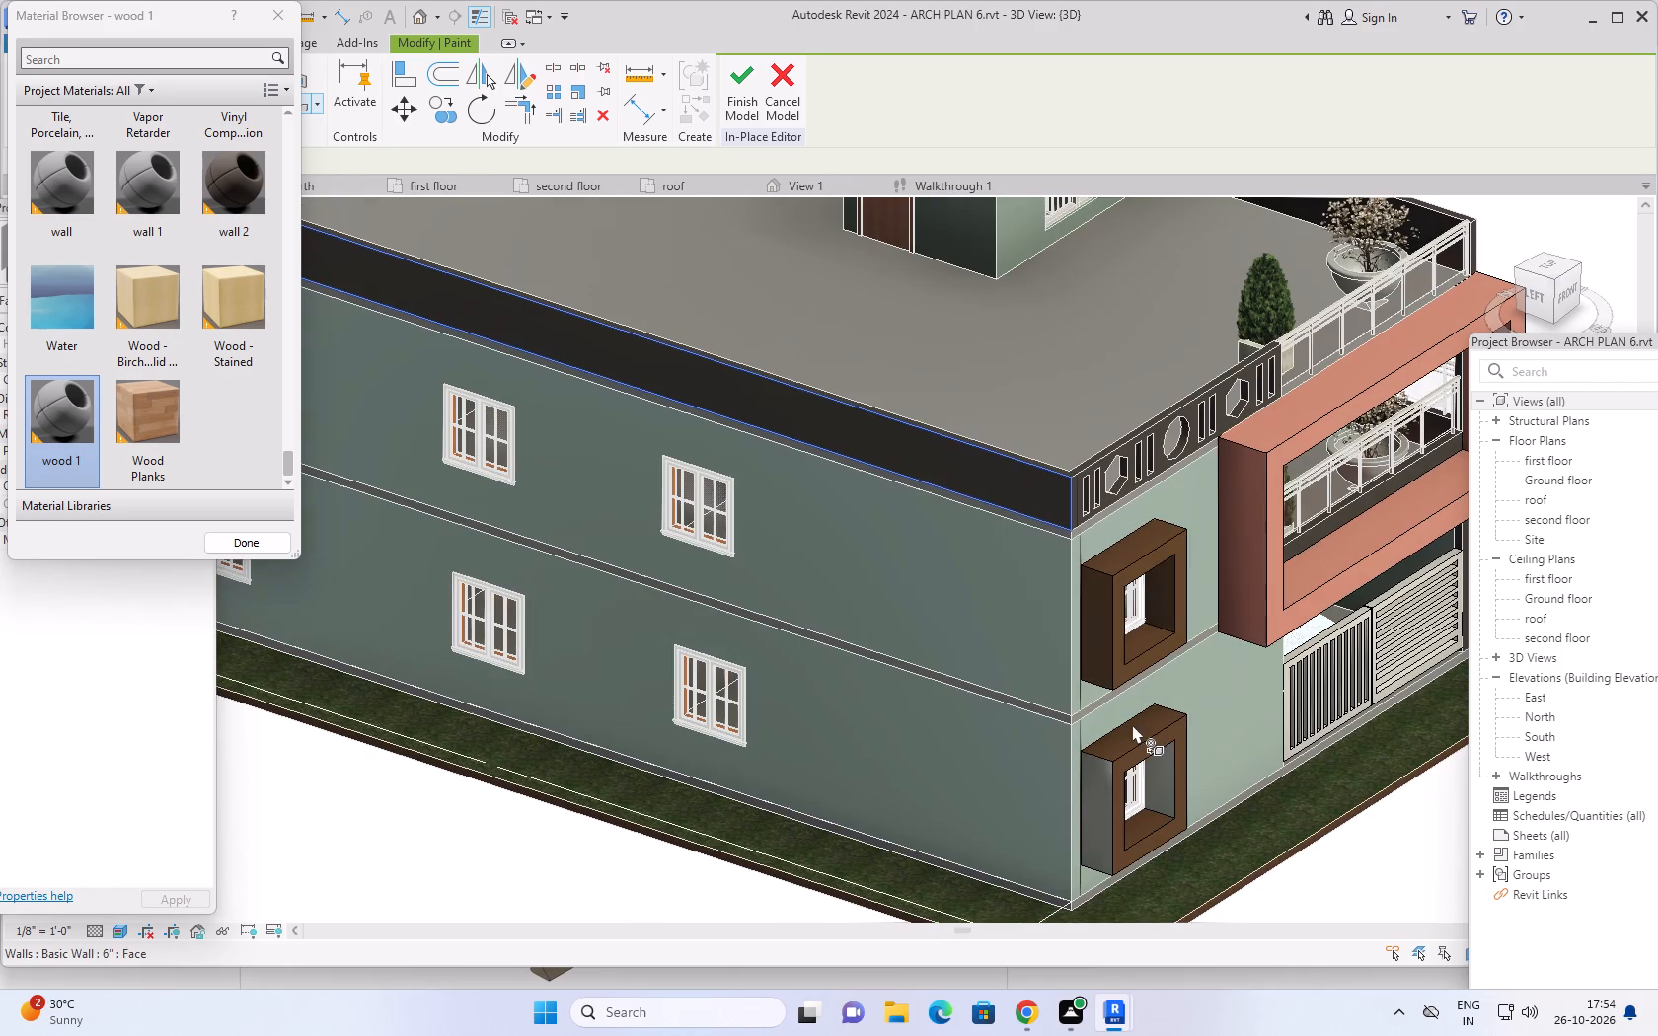
left_click(1163, 771)
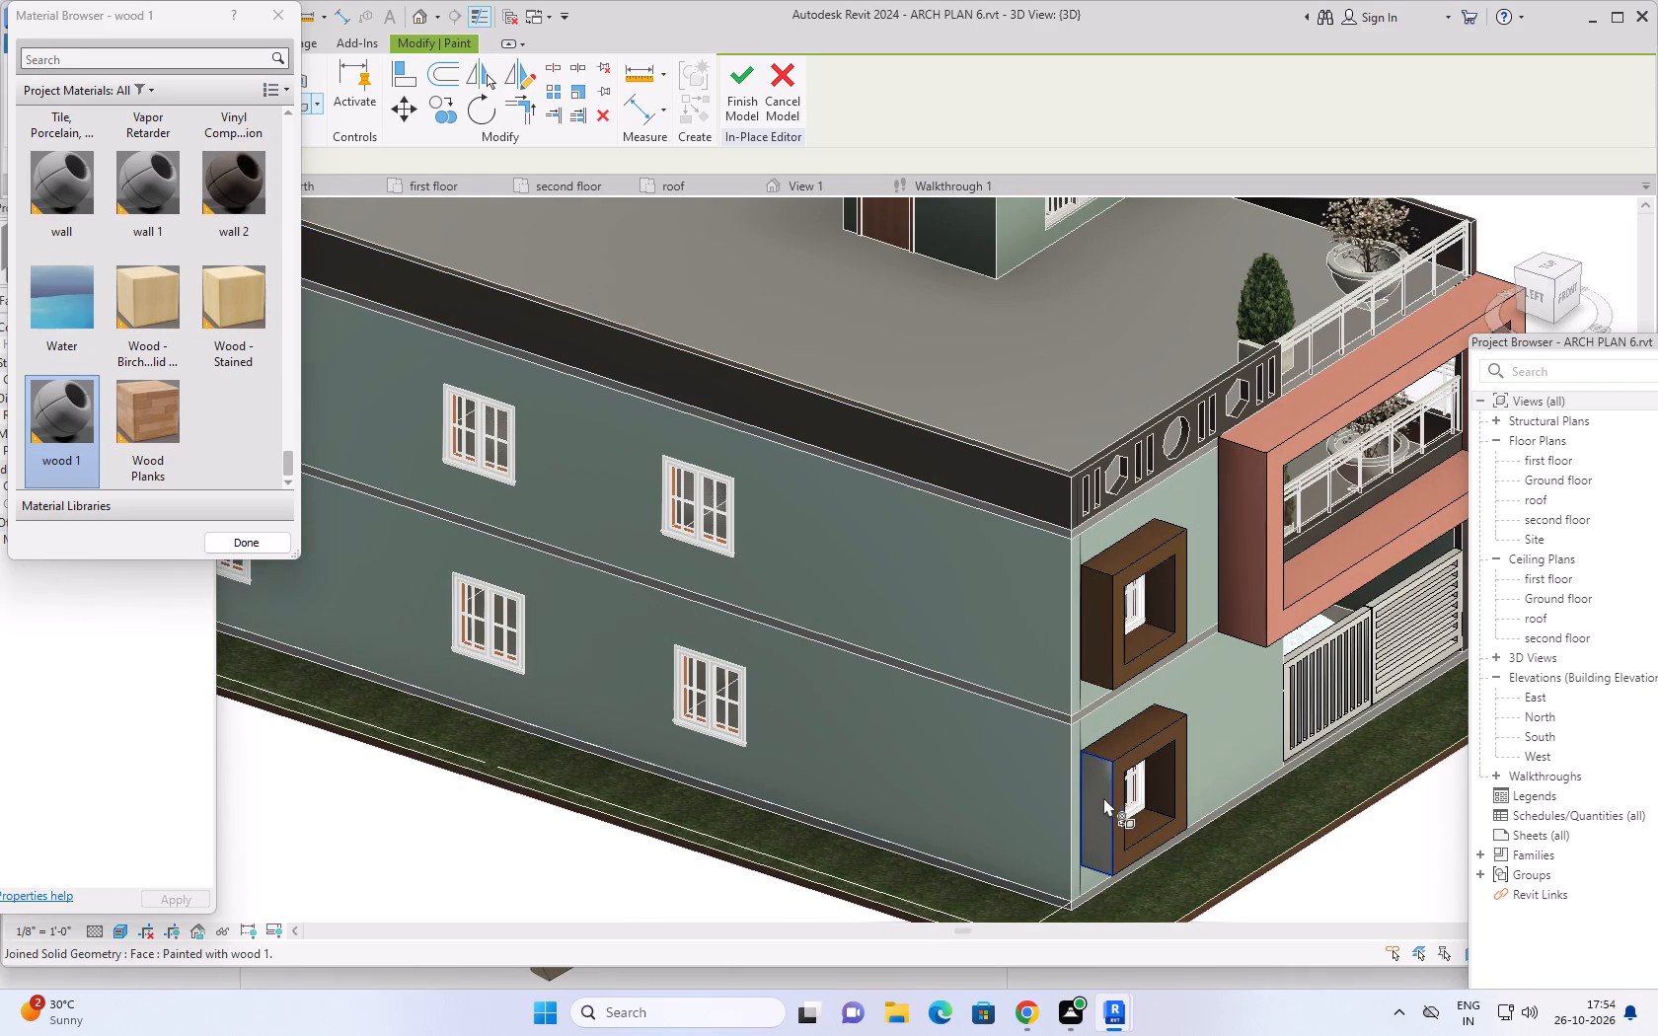
left_click(1097, 800)
Examine the painted window surrounds and the whole house from the front, left and right sides.
scroll(1163, 783, "down", 3)
middle_click_drag(1172, 787, 991, 521)
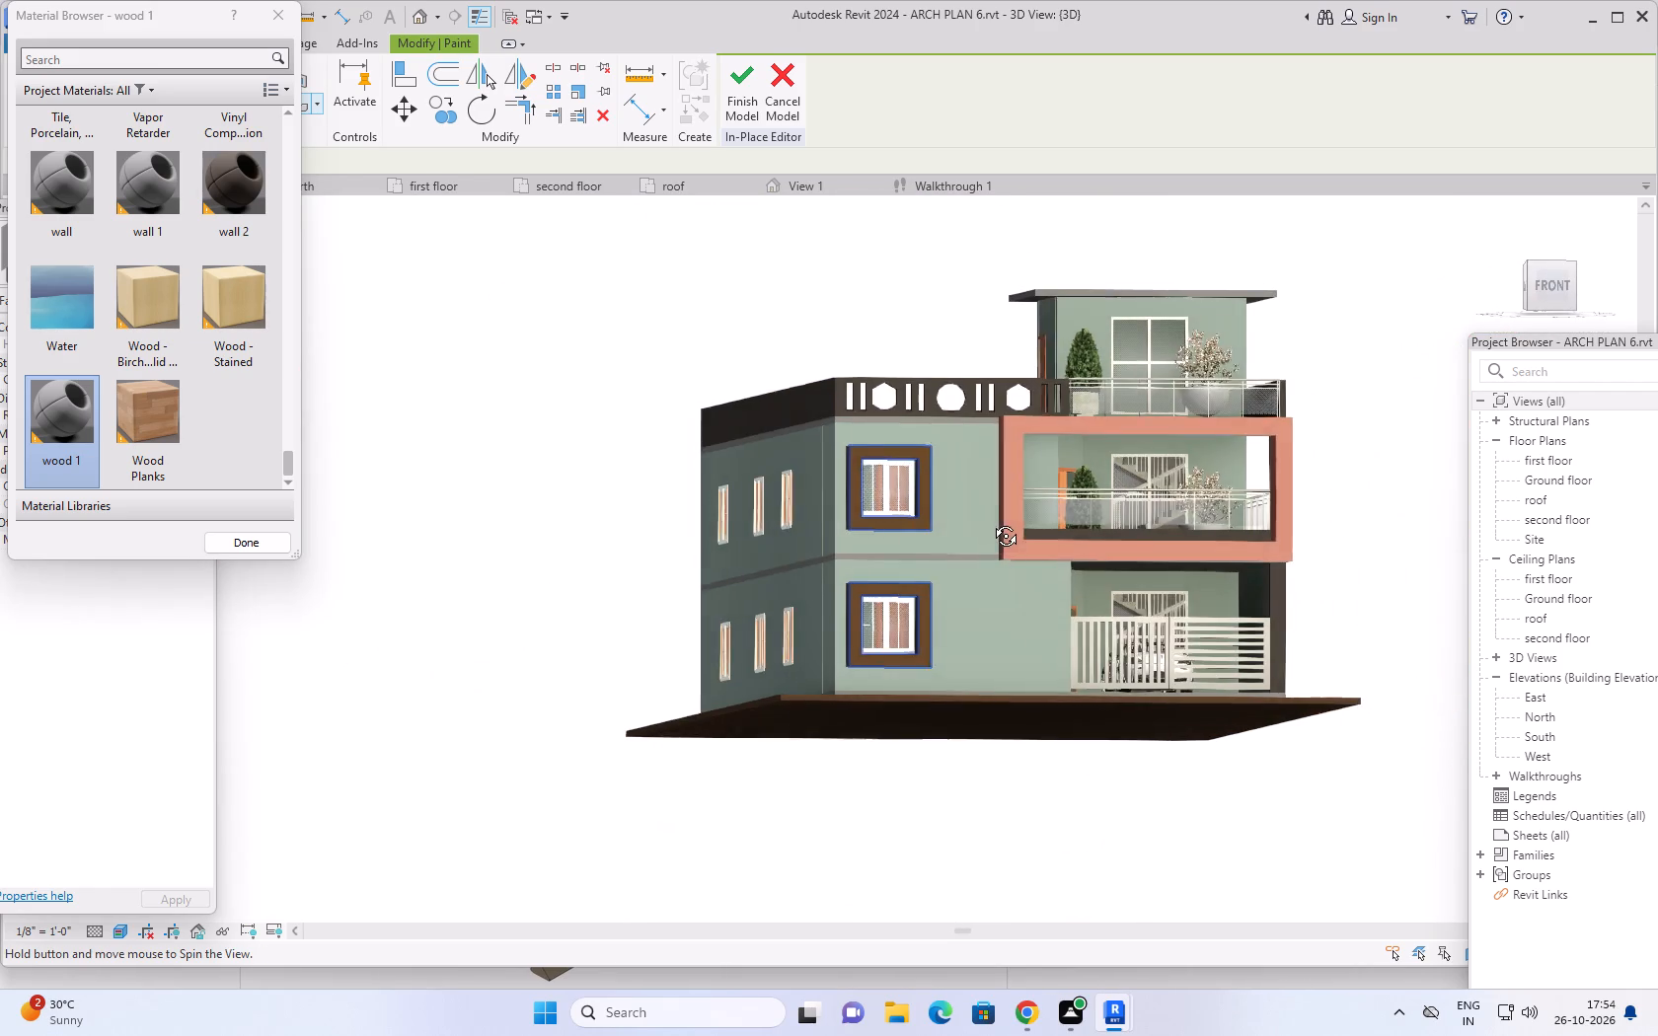
middle_click_drag(991, 521, 996, 522)
scroll(1020, 613, "up", 2)
middle_click_drag(1055, 589, 932, 733)
middle_click_drag(950, 739, 1014, 768, "shift")
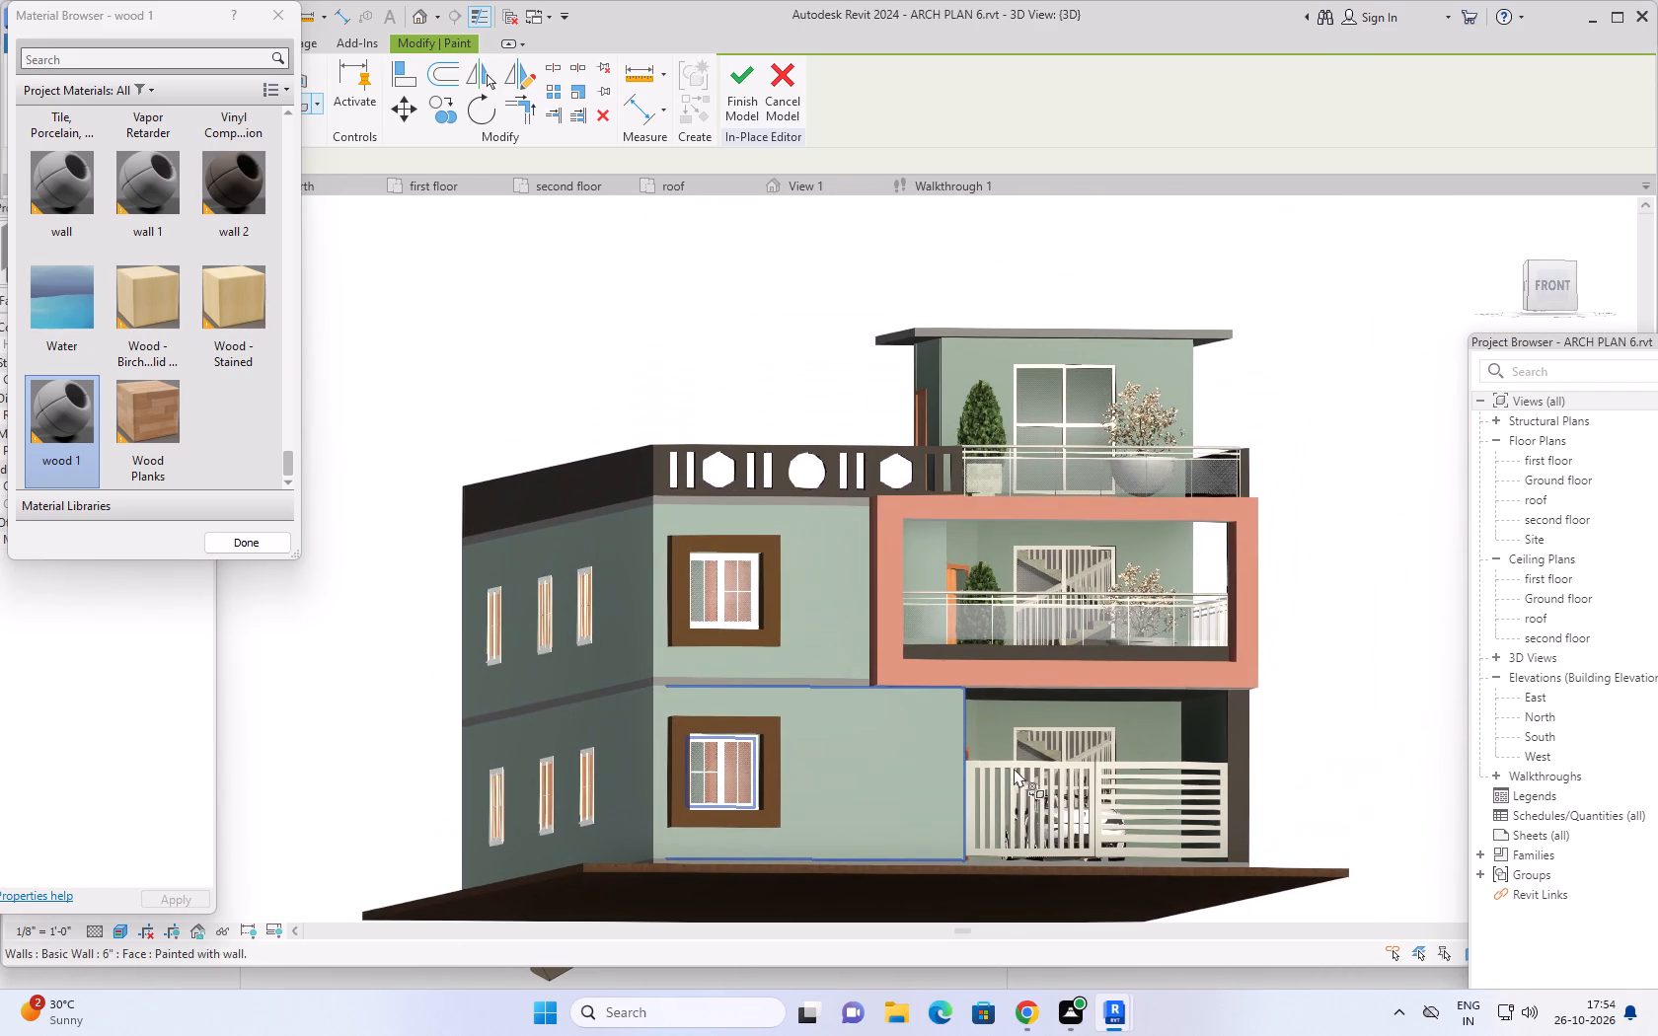
middle_click_drag(1014, 768, 1076, 804, "shift")
scroll(1085, 805, "down", 3)
middle_click_drag(1090, 793, 882, 842)
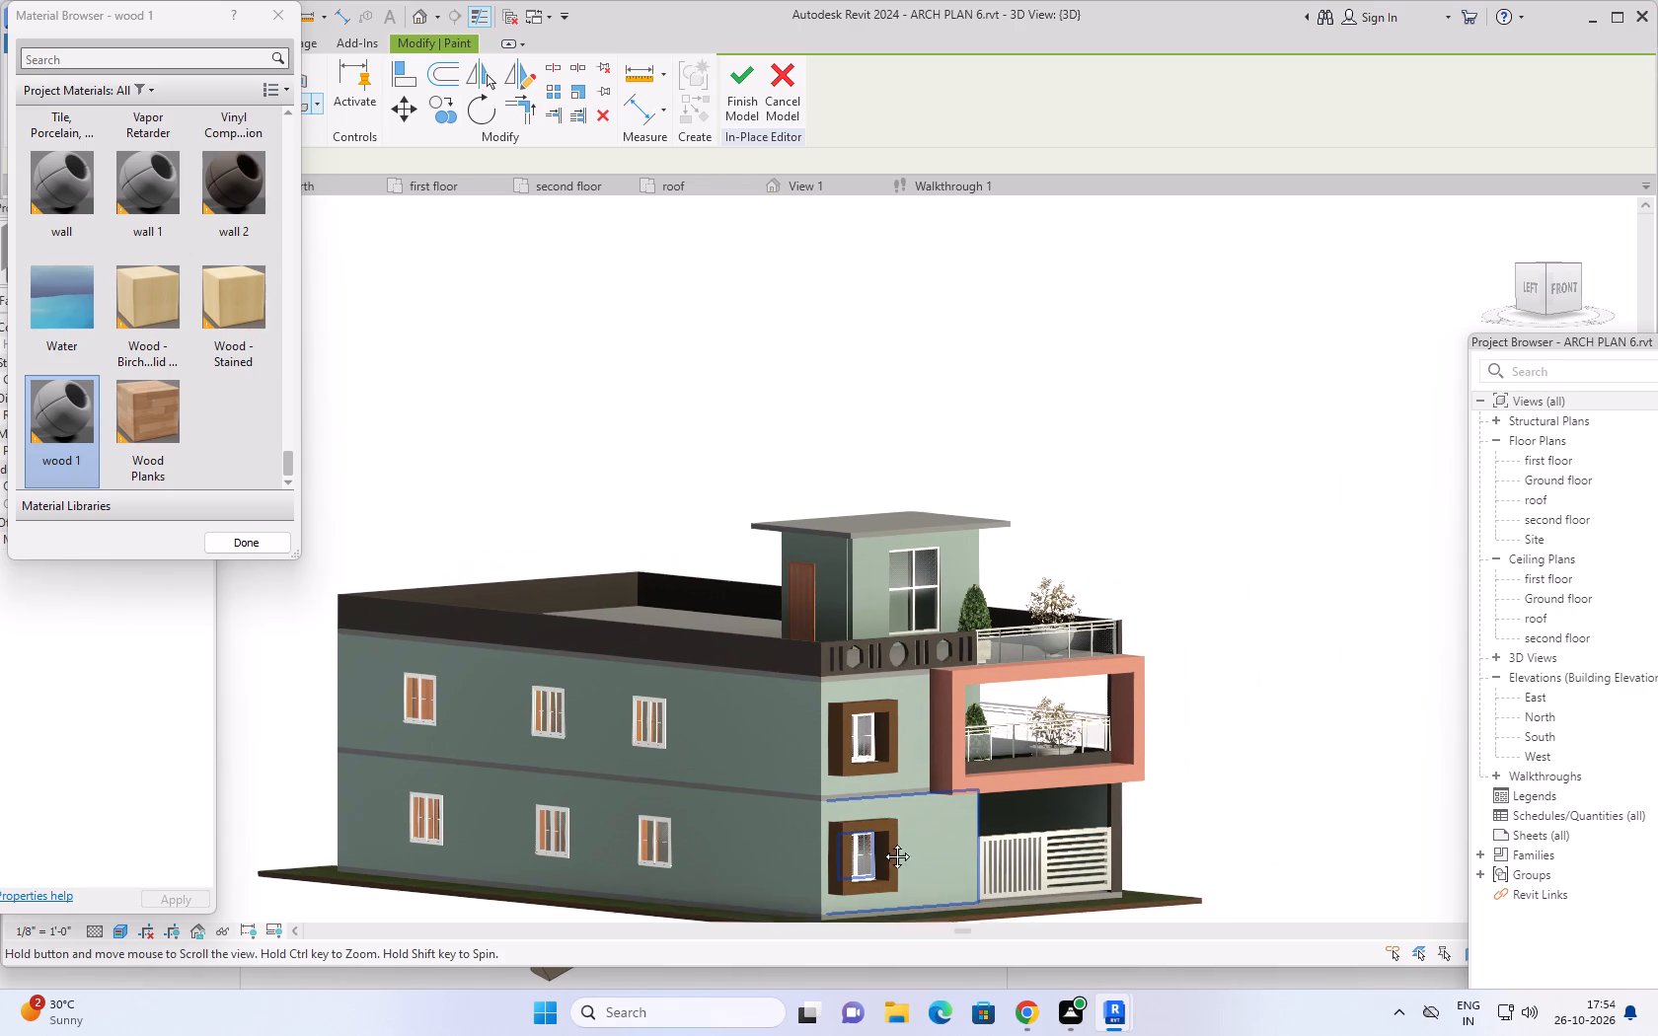
middle_click_drag(882, 842, 870, 844)
middle_click_drag(870, 844, 919, 850, "shift")
scroll(920, 850, "down", 3)
middle_click_drag(920, 850, 912, 824)
middle_click_drag(932, 825, 420, 836, "shift")
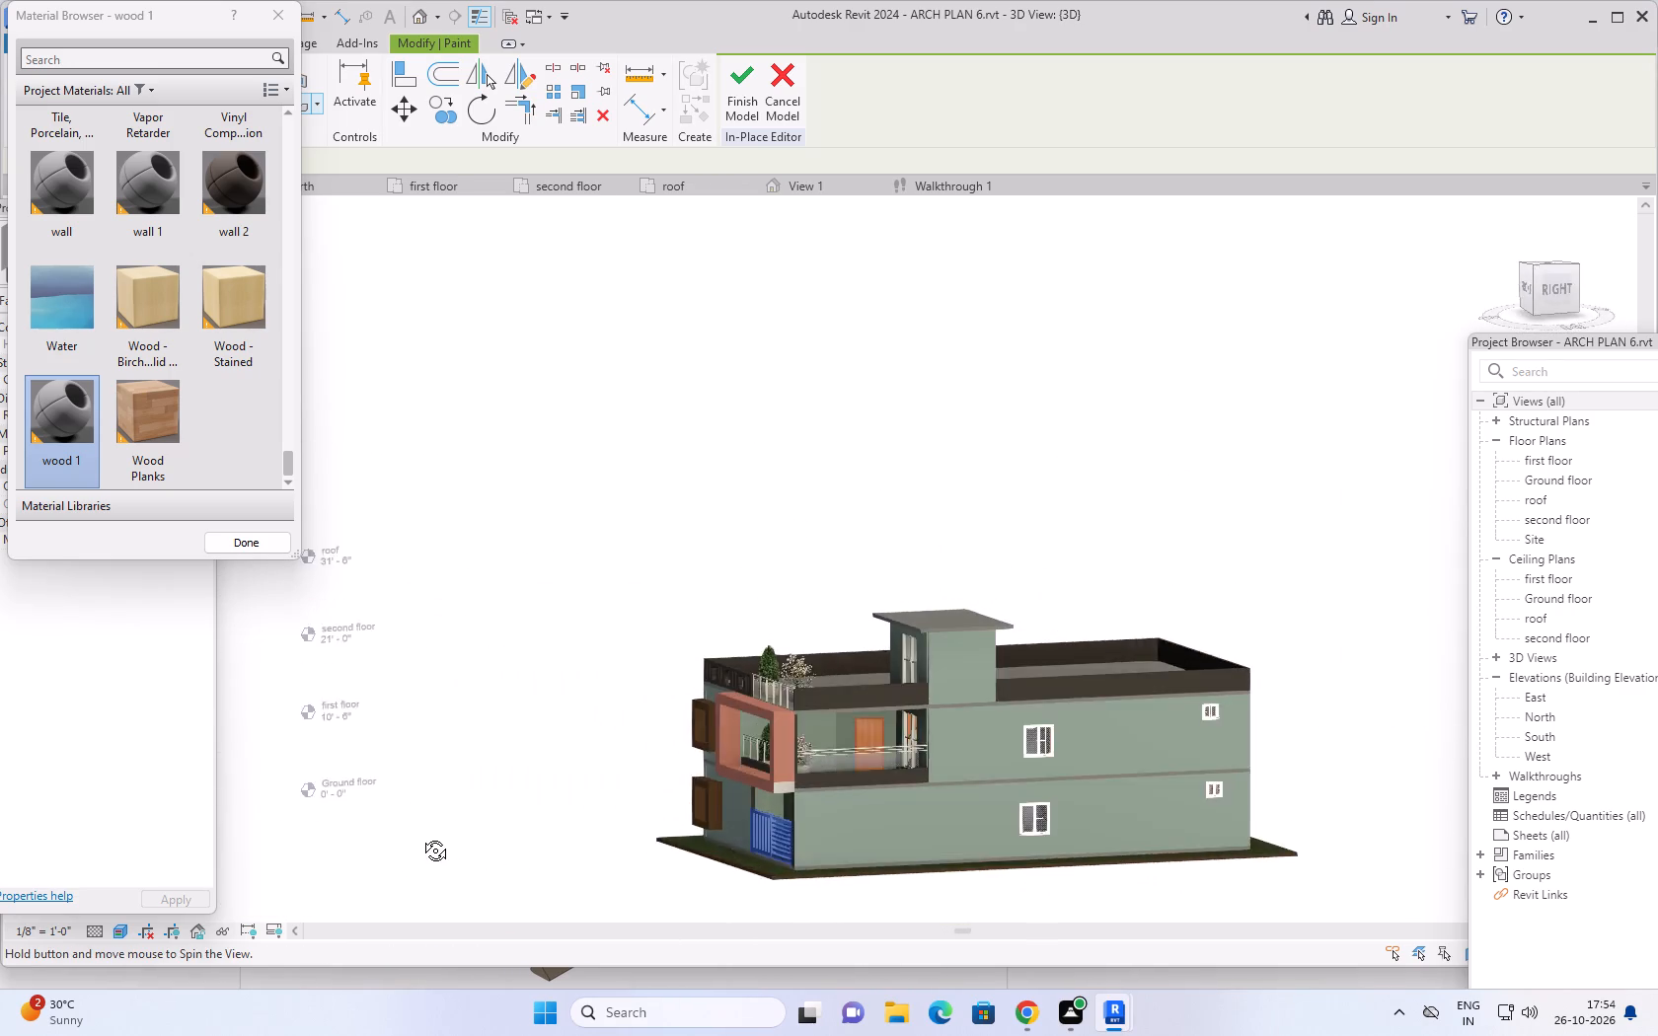
middle_click_drag(420, 836, 867, 906, "shift")
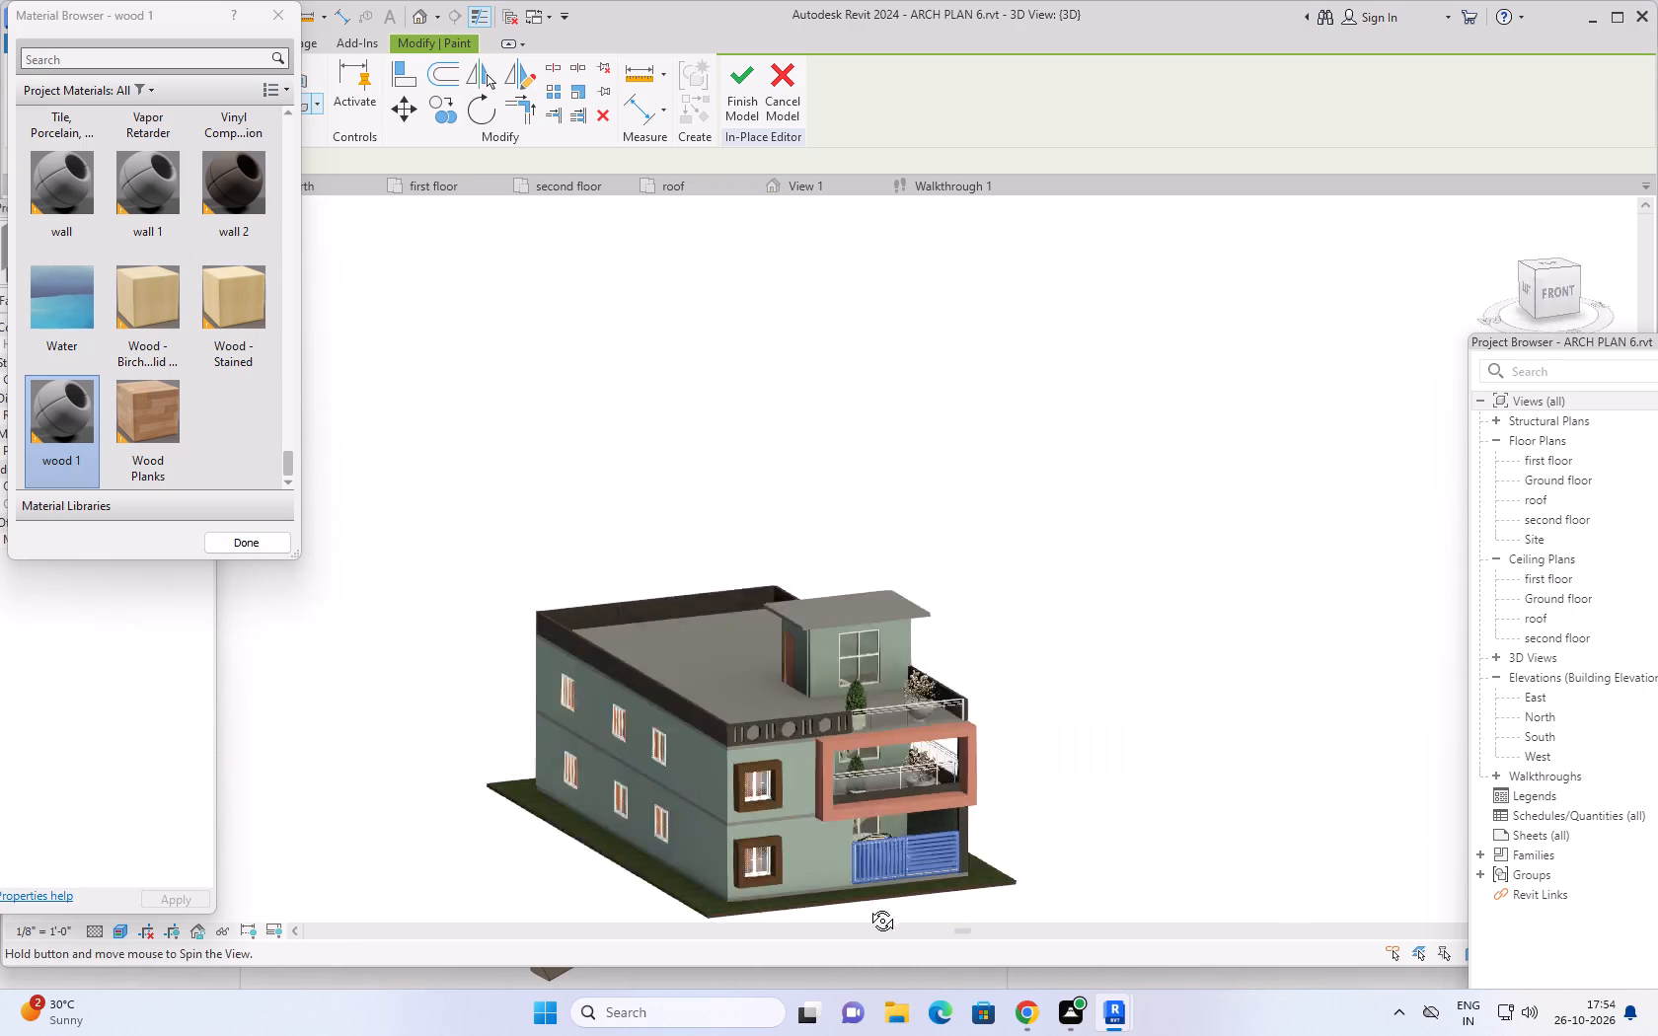
middle_click_drag(867, 906, 984, 842, "shift")
scroll(937, 861, "up", 3)
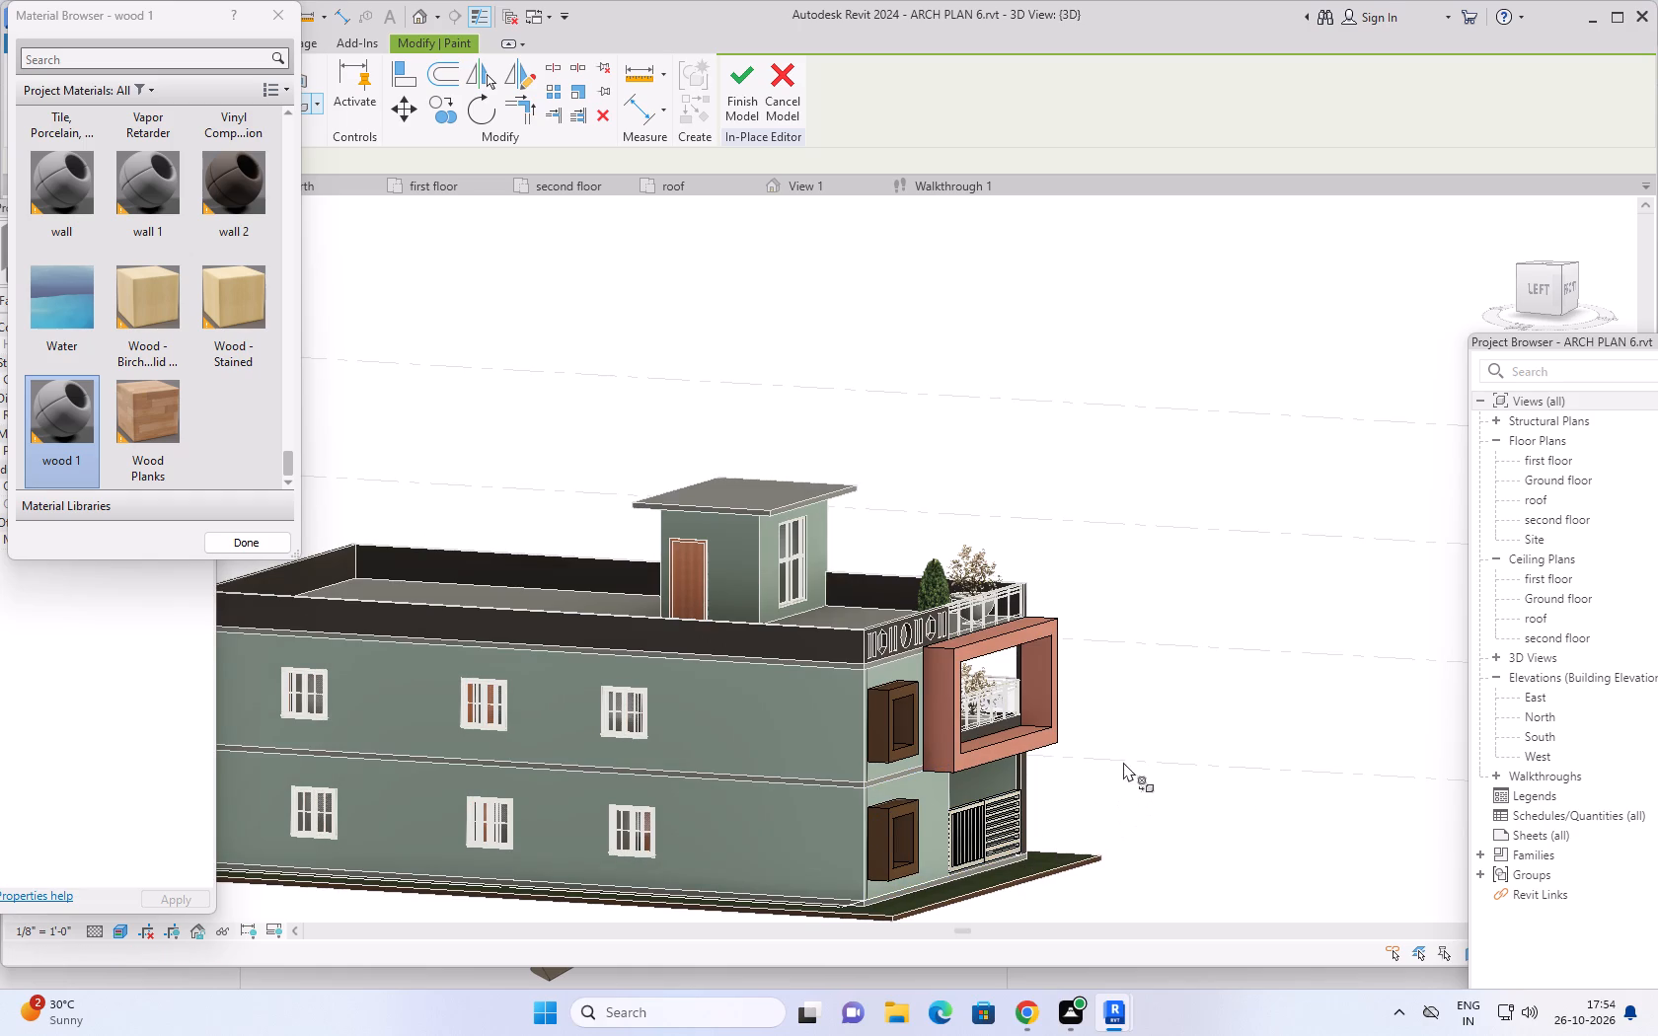
middle_click_drag(1123, 762, 1127, 816)
middle_click_drag(1129, 814, 1102, 861, "shift")
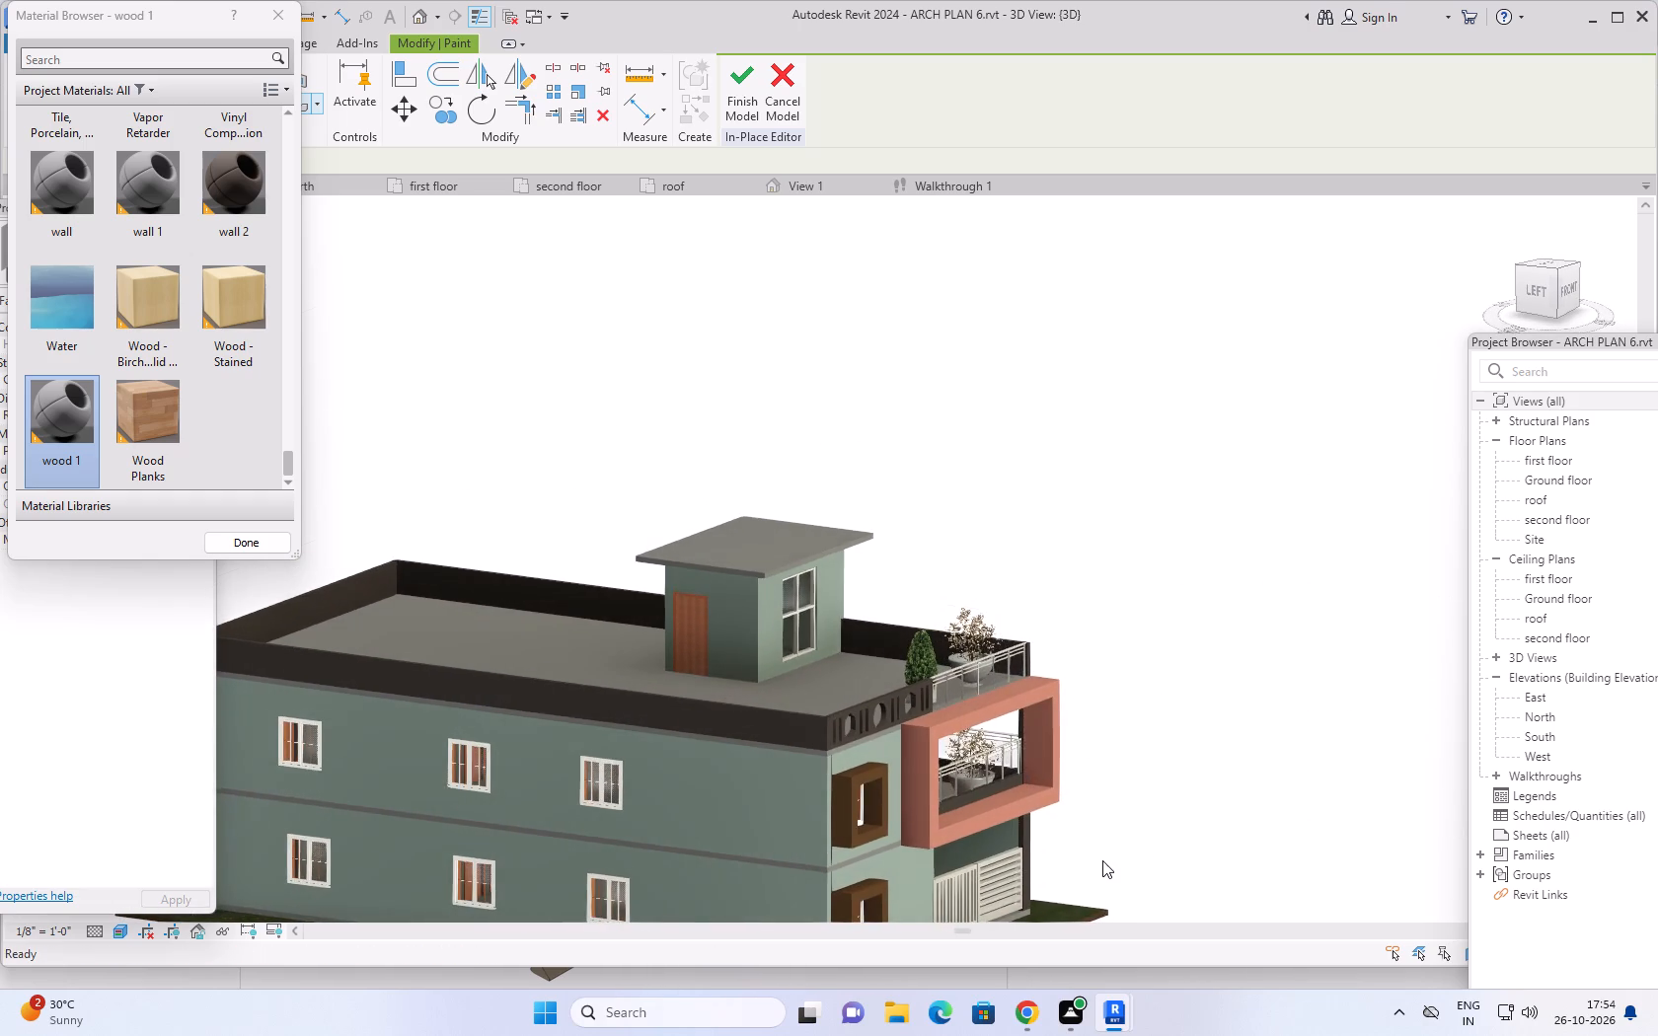
scroll(1102, 860, "down", 3)
middle_click_drag(1102, 853, 1102, 776)
middle_click_drag(1102, 780, 1073, 891, "shift")
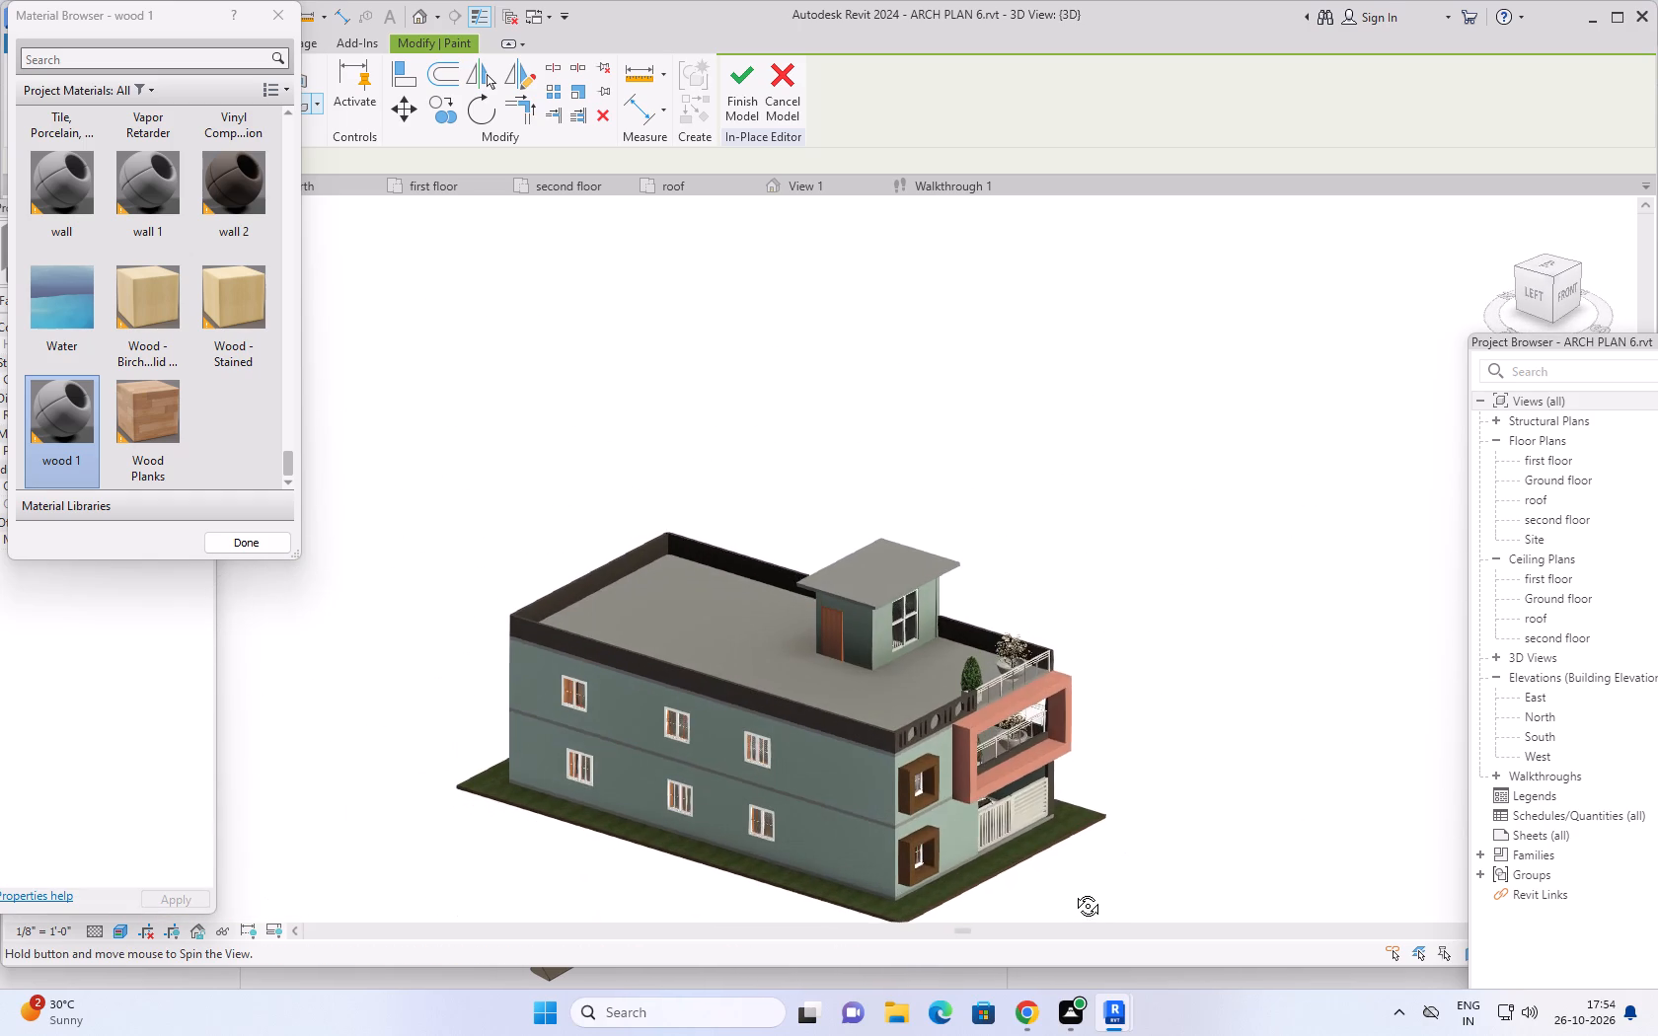
middle_click_drag(1073, 891, 1072, 894, "shift")
scroll(956, 889, "up", 5)
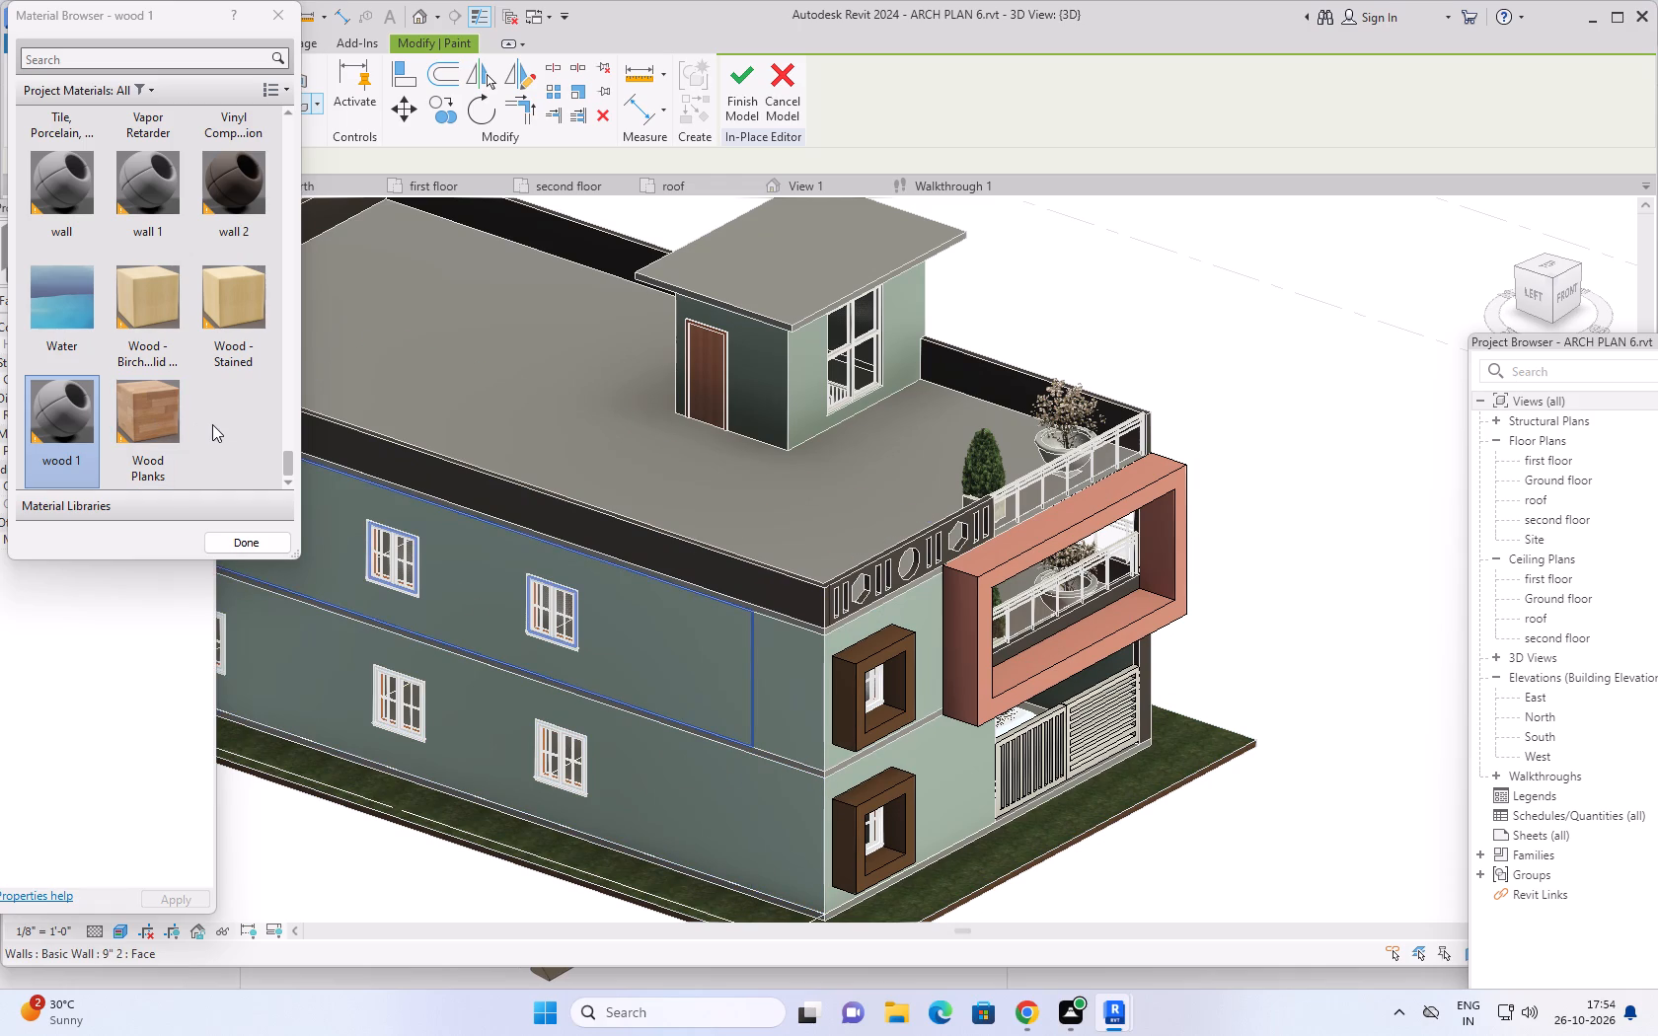
Paint the top face of the roof terrace floor slab with the material "wall 2".
left_click(220, 185)
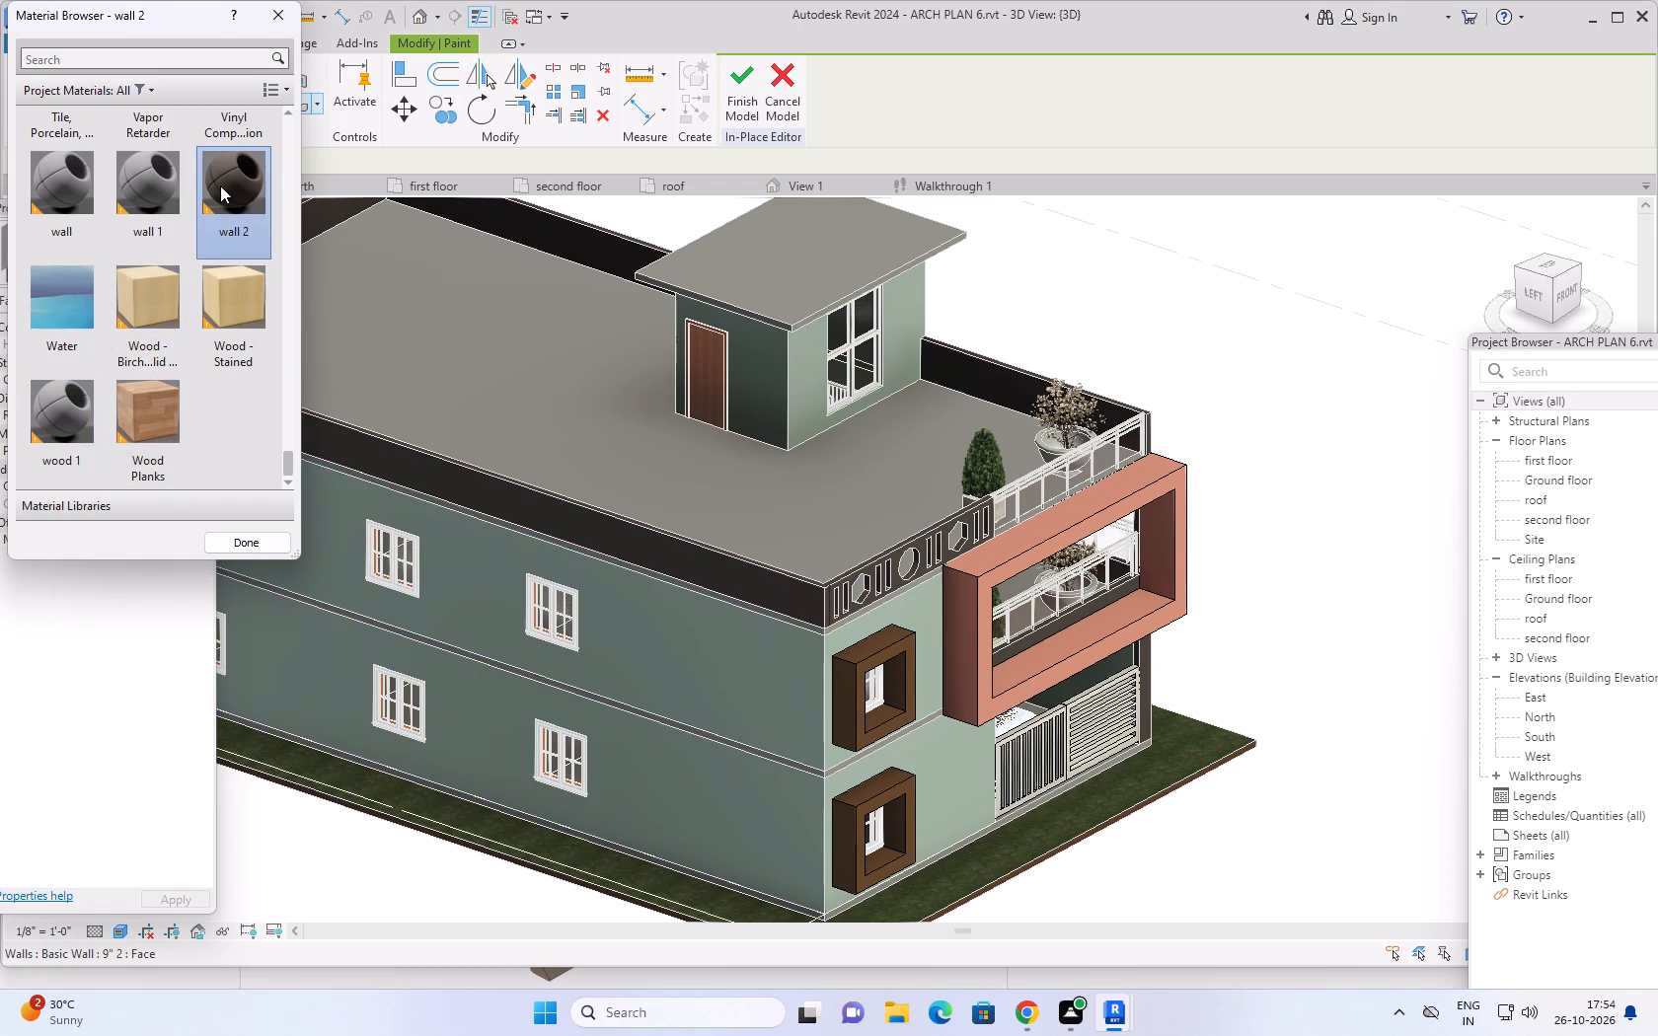
middle_click_drag(653, 765, 702, 762)
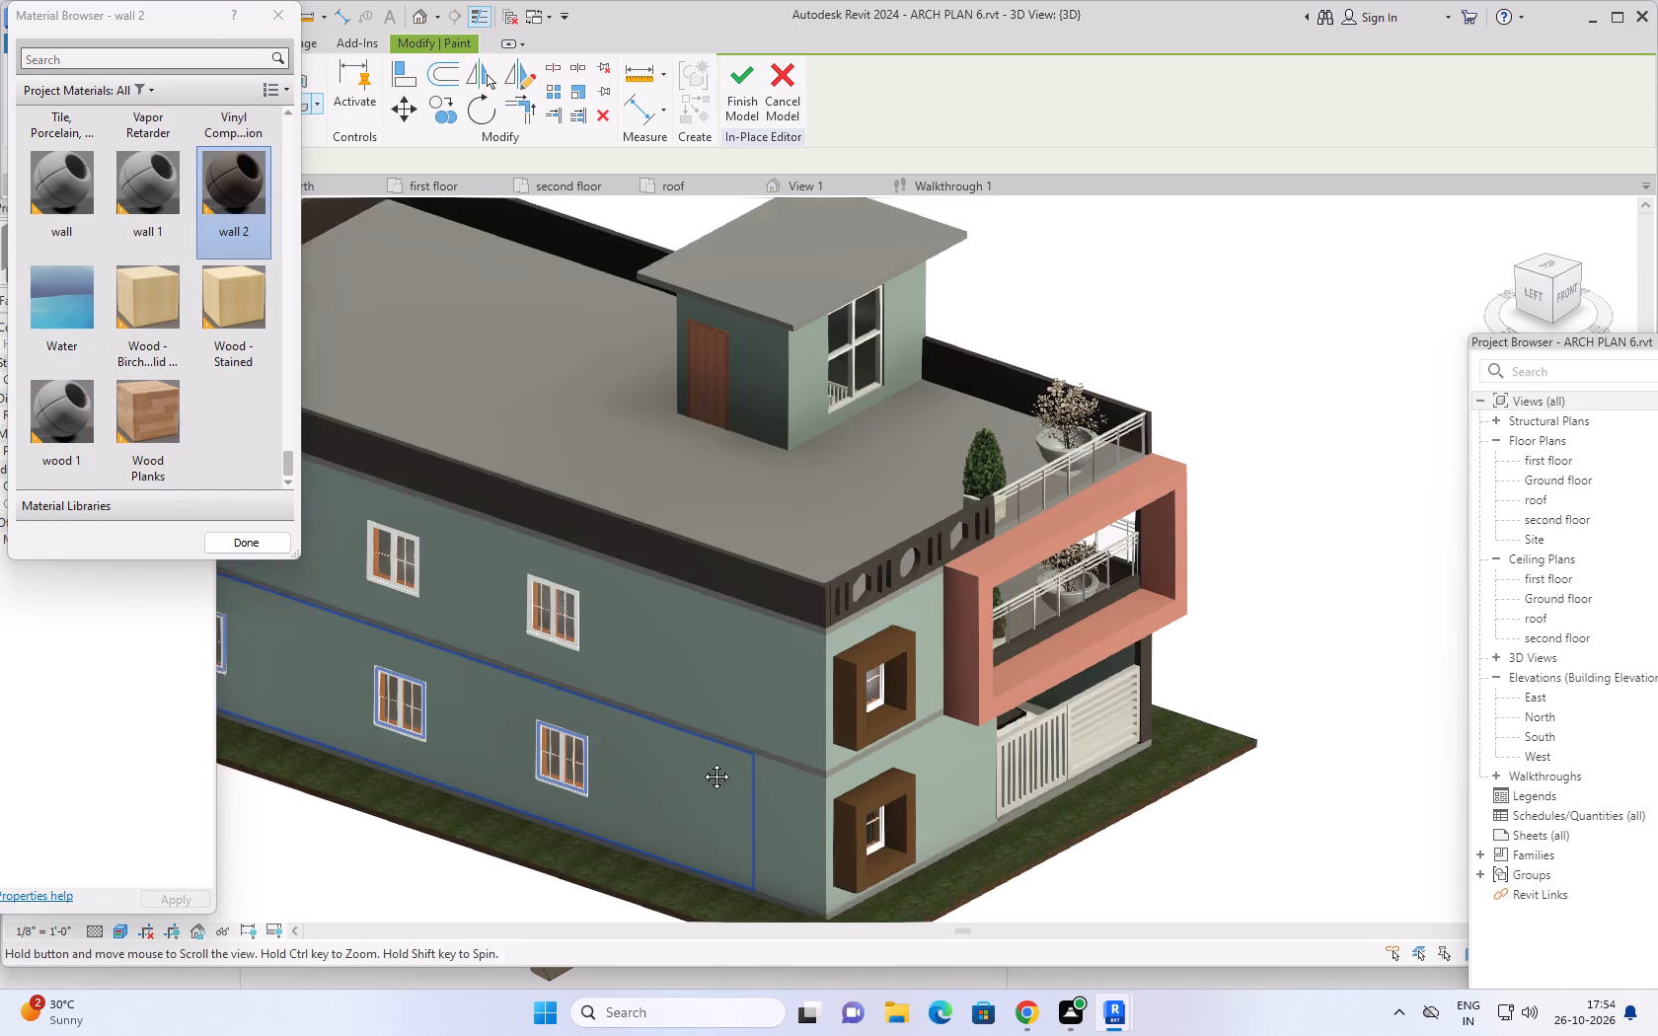
middle_click_drag(702, 762, 801, 757)
middle_click_drag(818, 778, 889, 649, "shift")
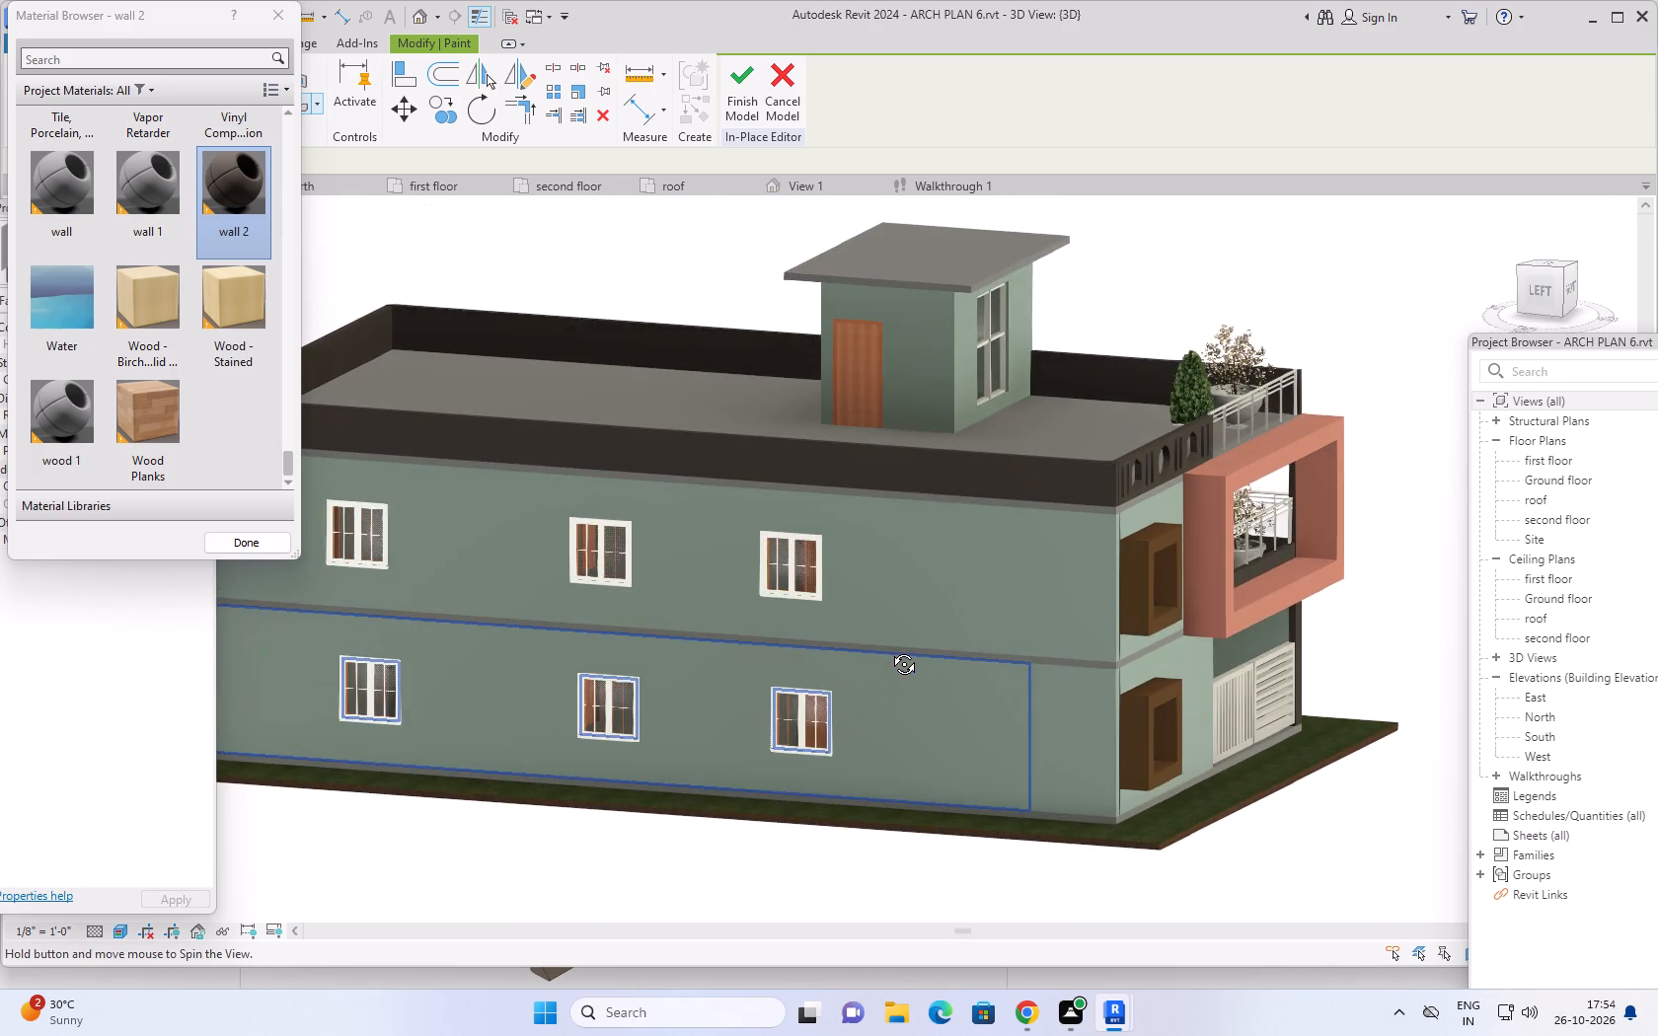
middle_click_drag(889, 649, 826, 838, "shift")
left_click(782, 461)
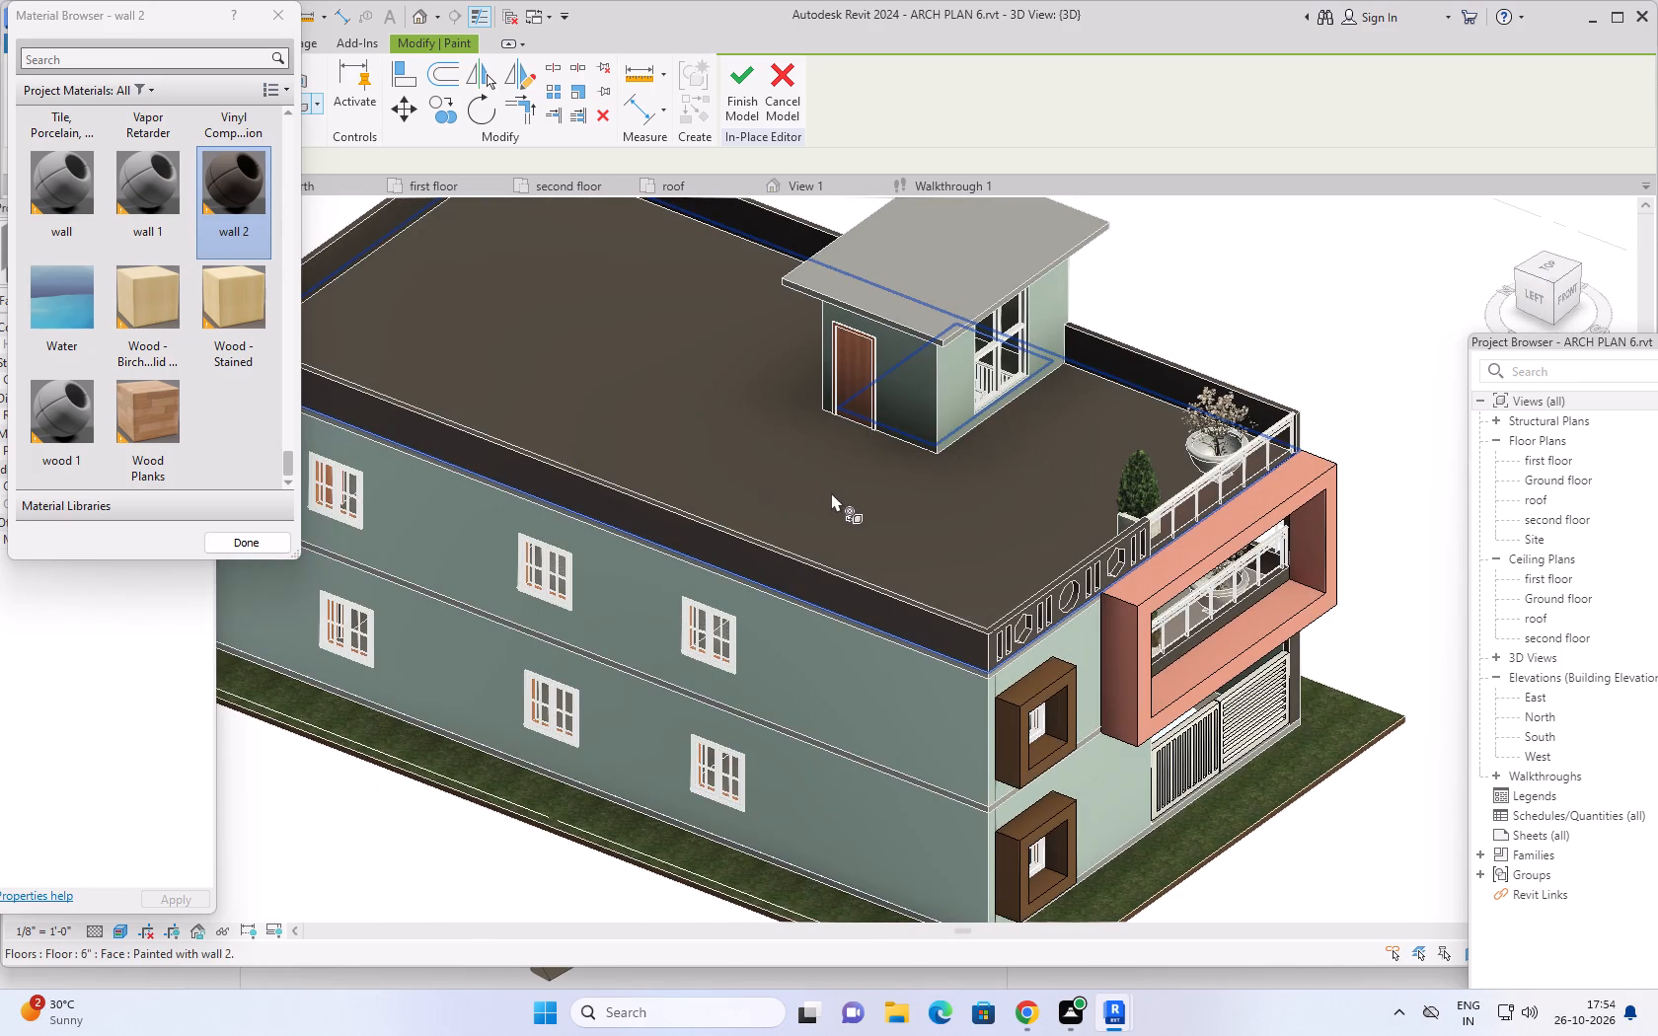
Paint the first-floor slab edge along the left side of the house with the material "wall 1".
middle_click_drag(879, 523, 979, 317, "shift")
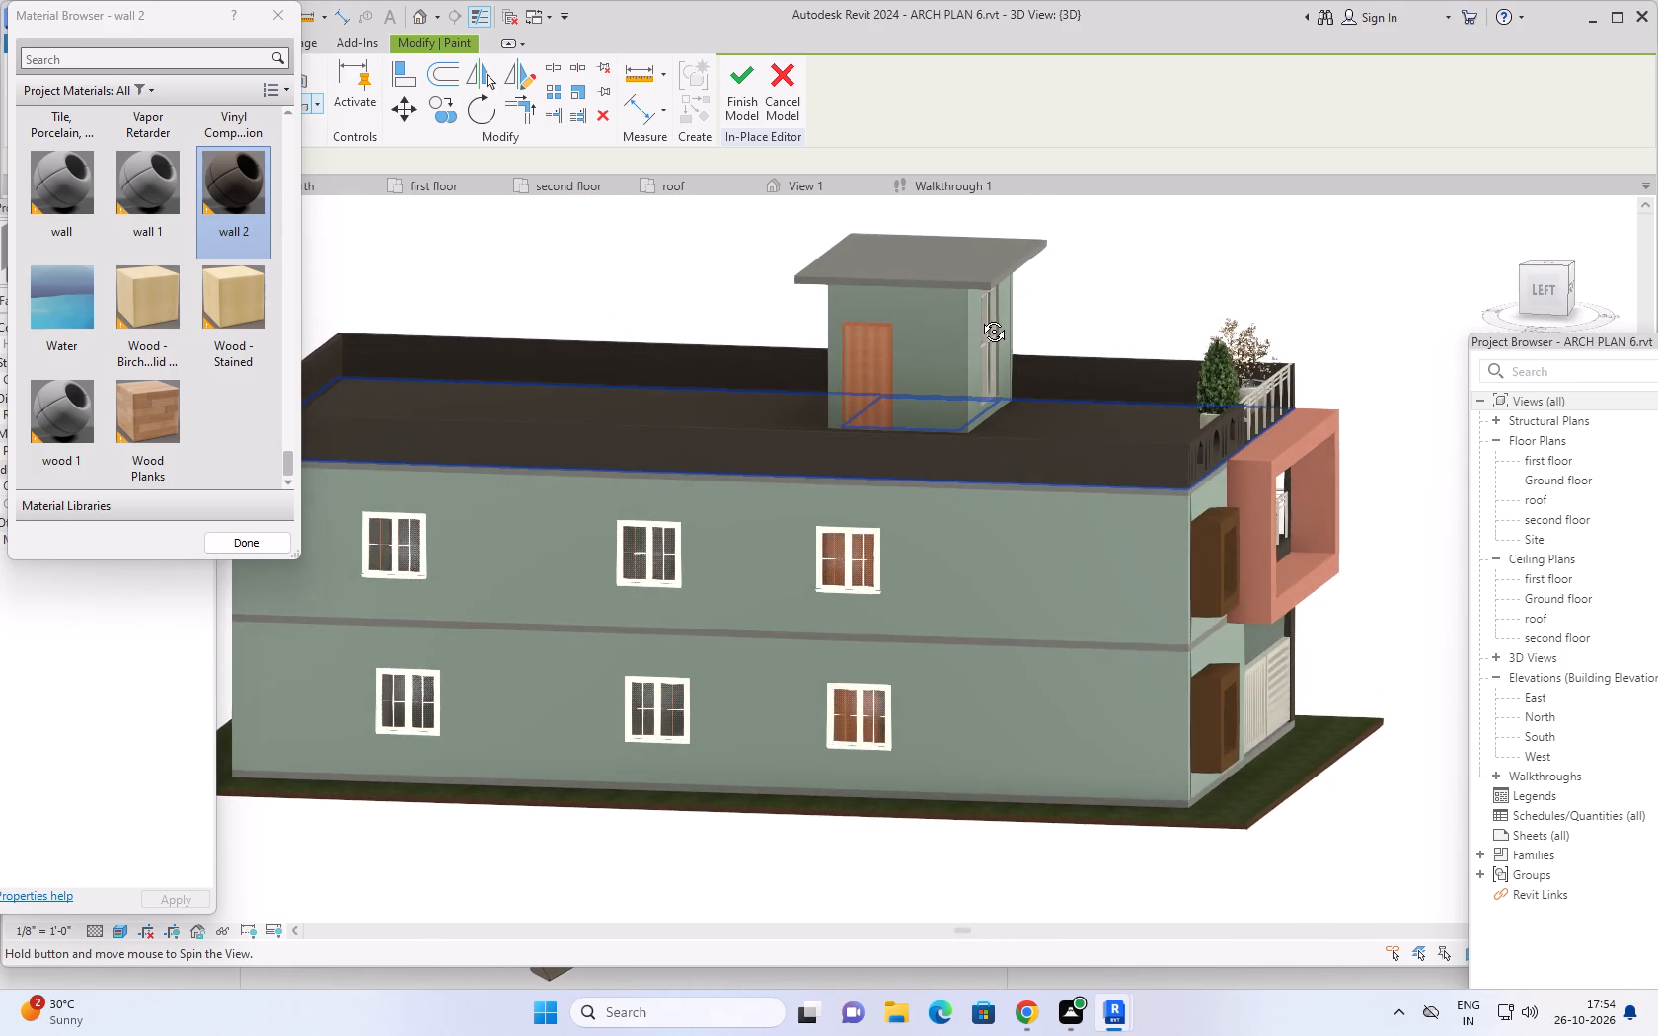
middle_click_drag(979, 317, 945, 322, "shift")
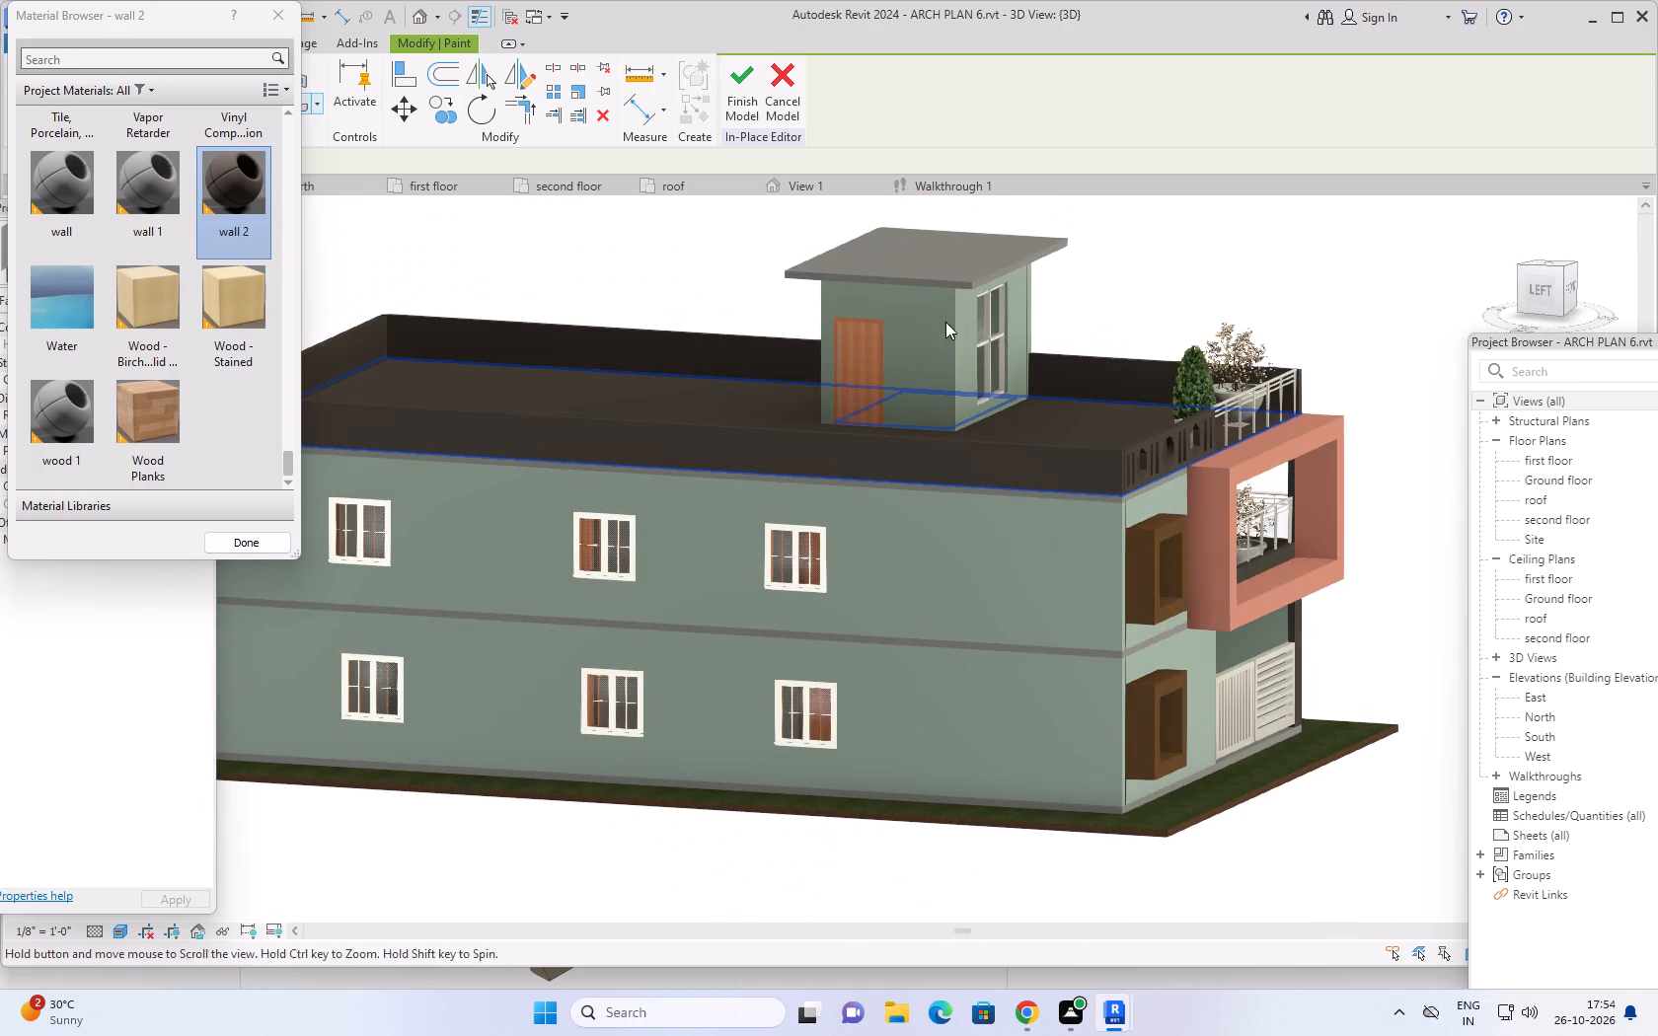
left_click(149, 193)
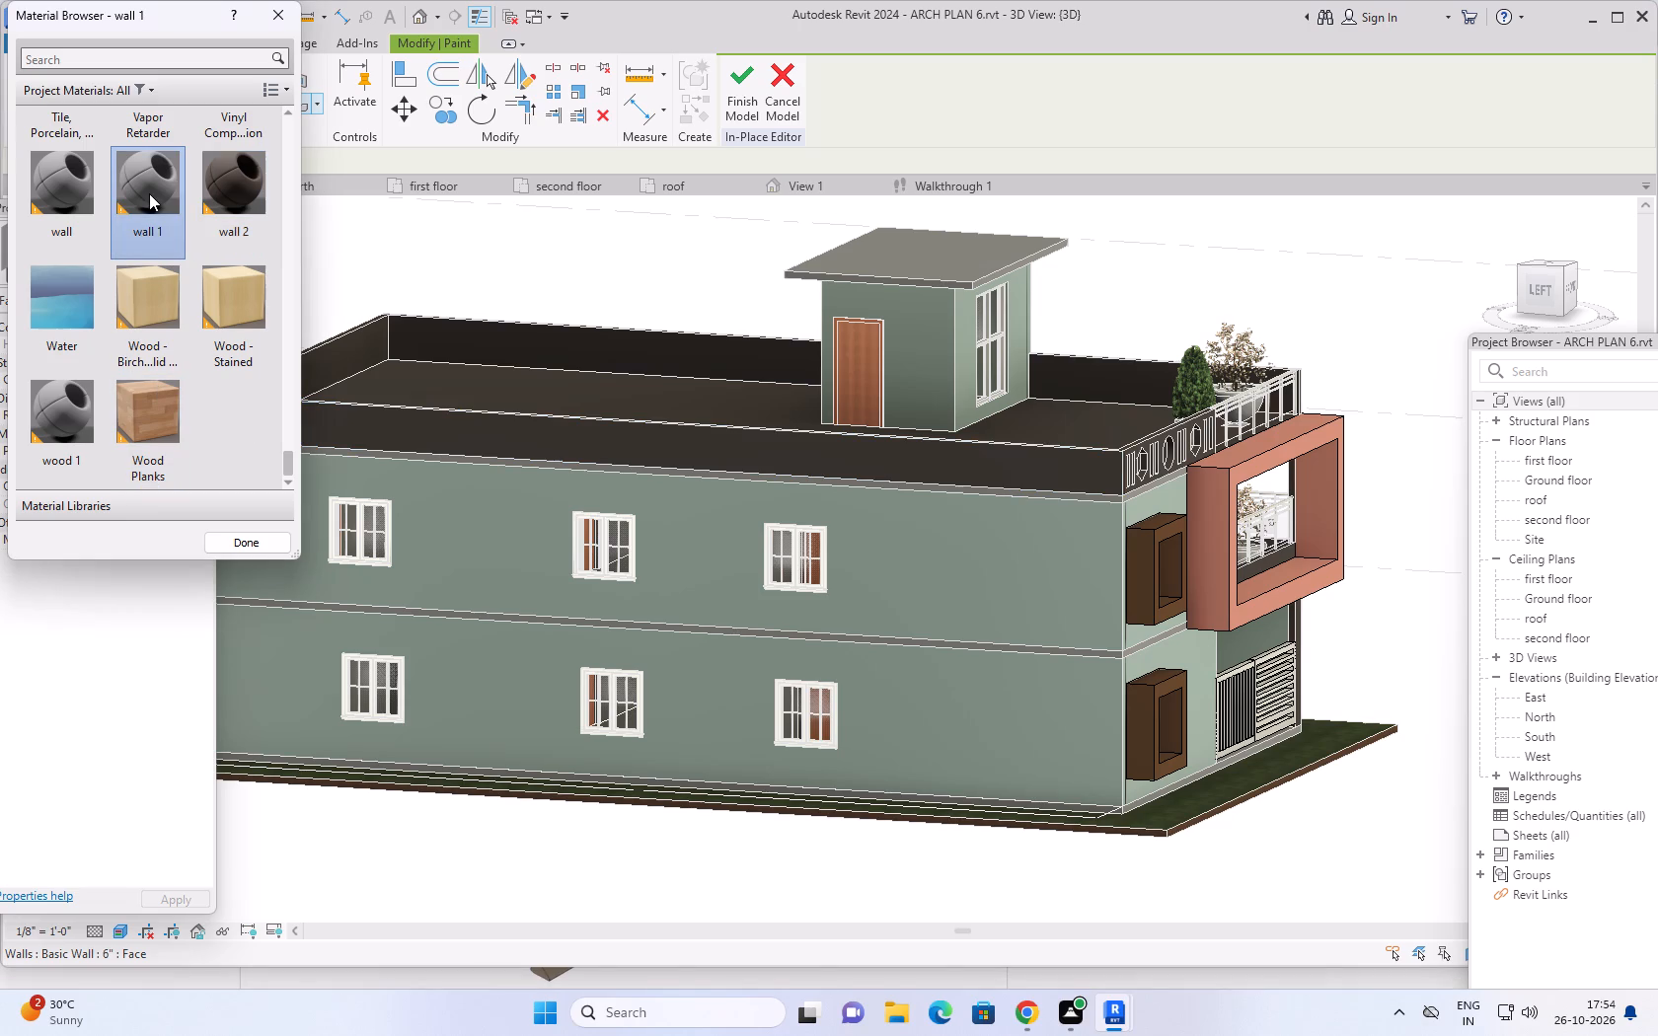
scroll(973, 640, "up", 6)
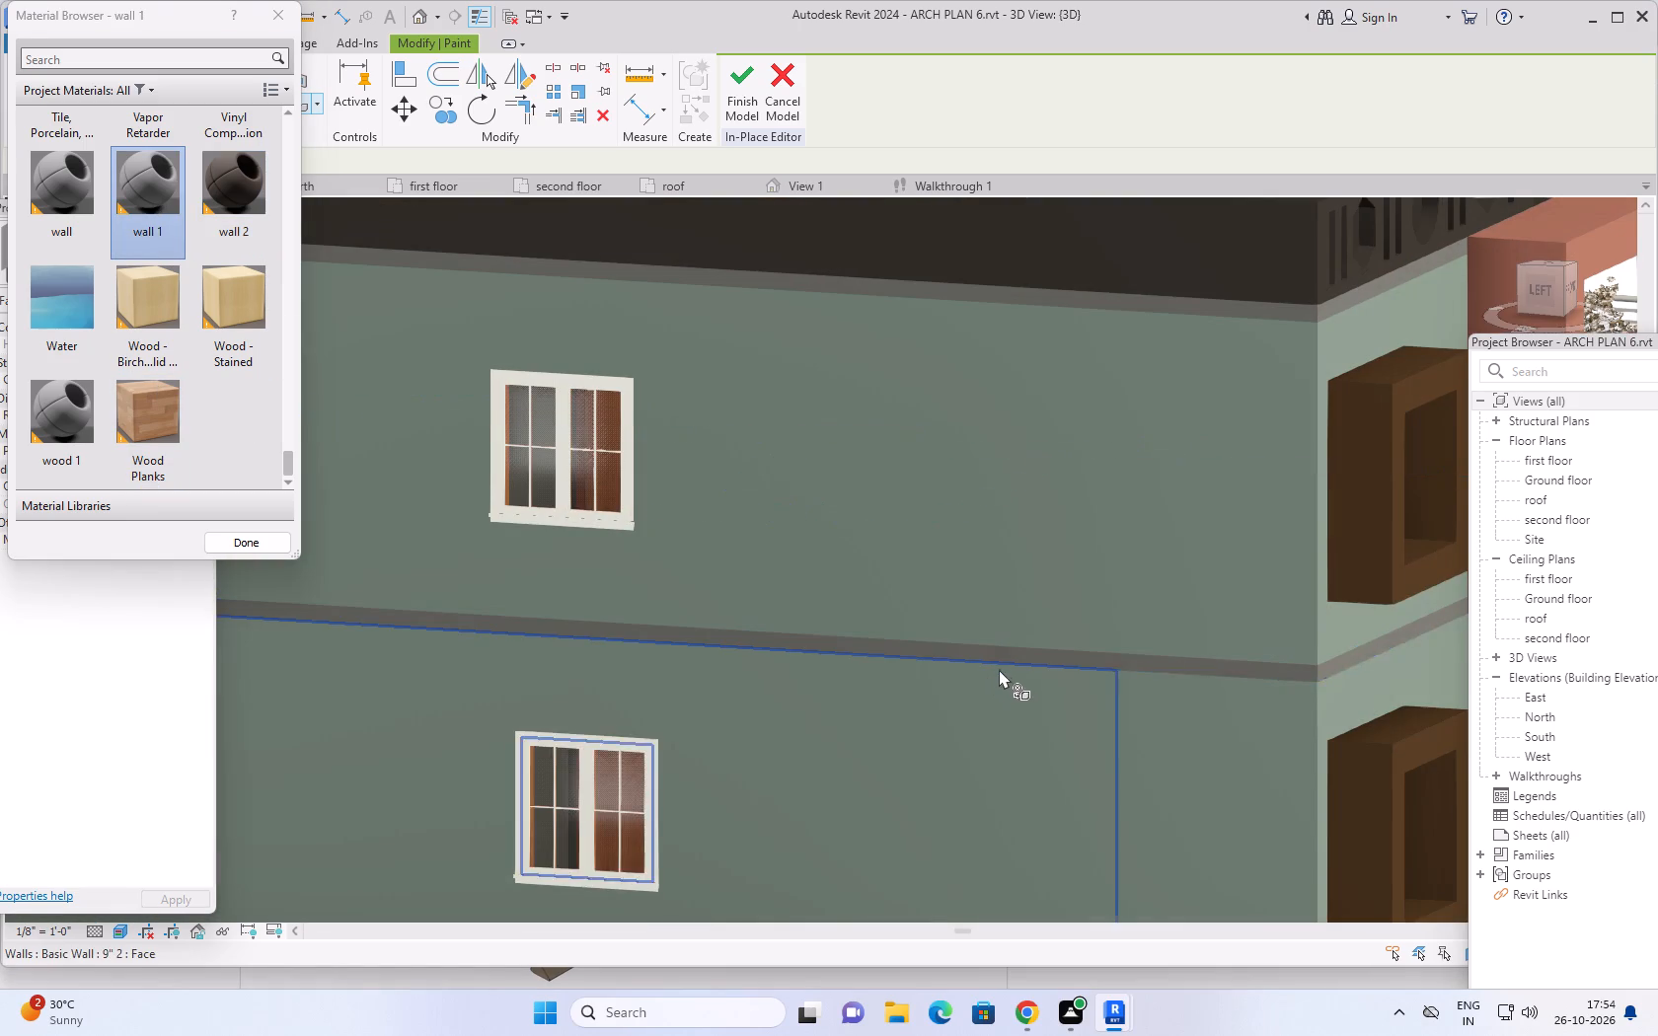
left_click(995, 654)
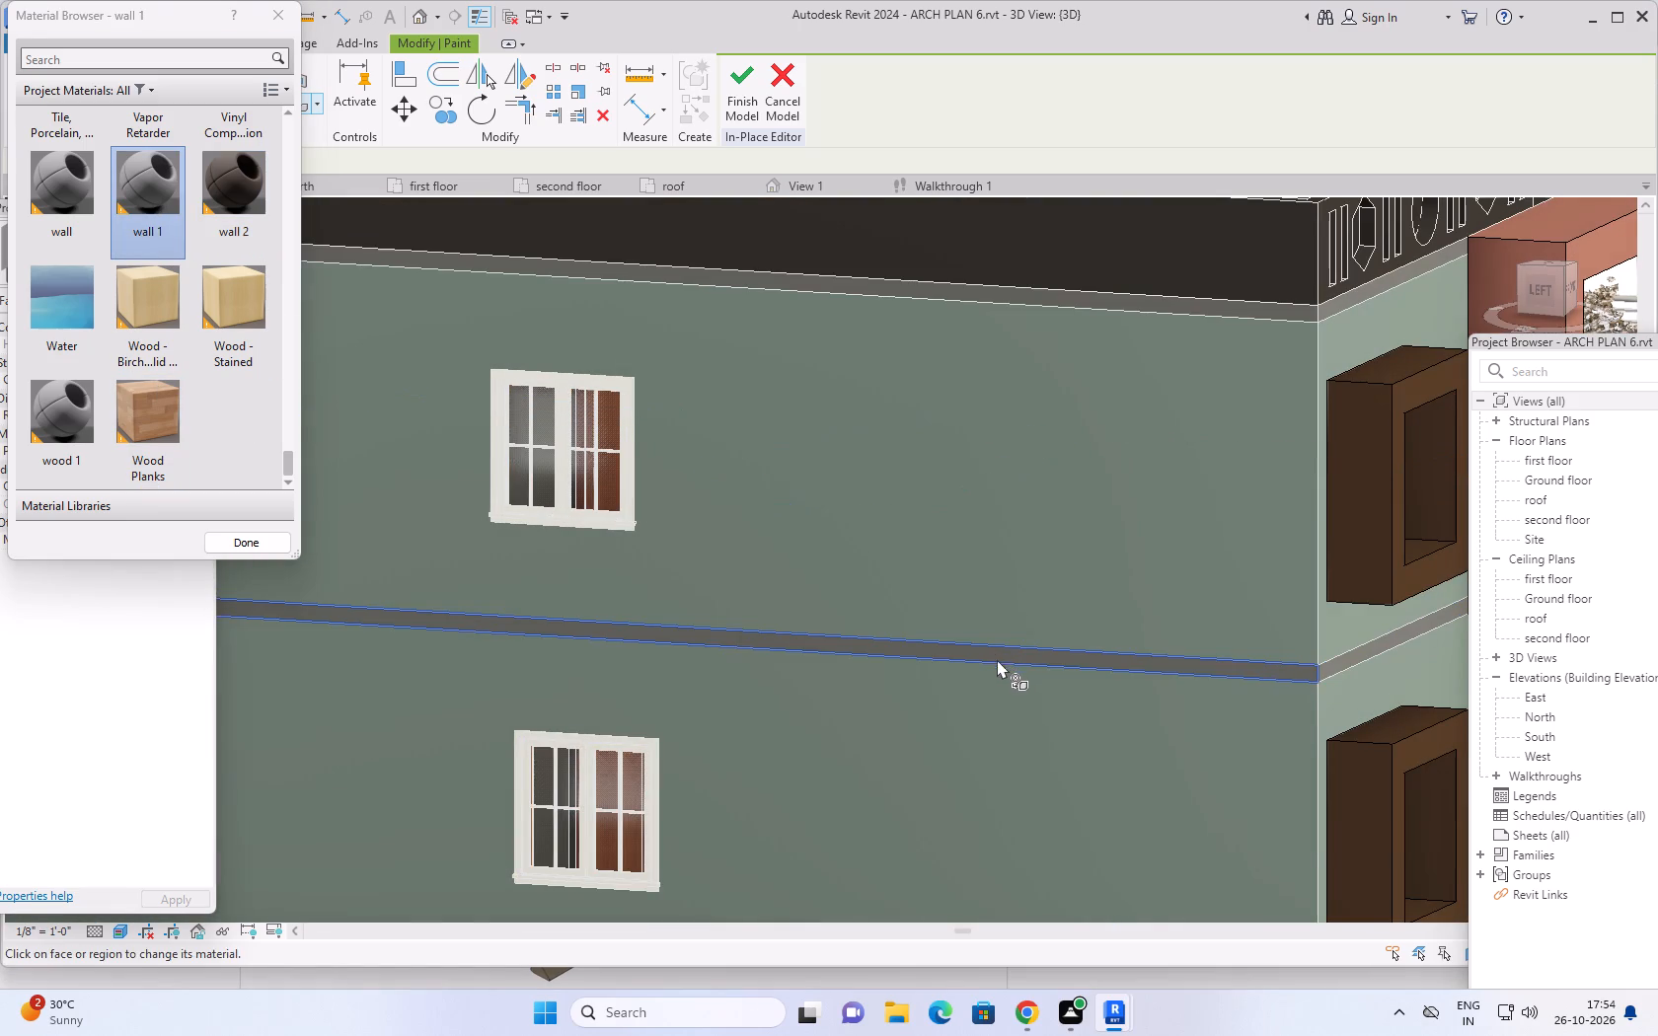
Paint the first-floor and roof slab edges along the left side of the house with the material "6" wall".
scroll(1070, 665, "down", 1)
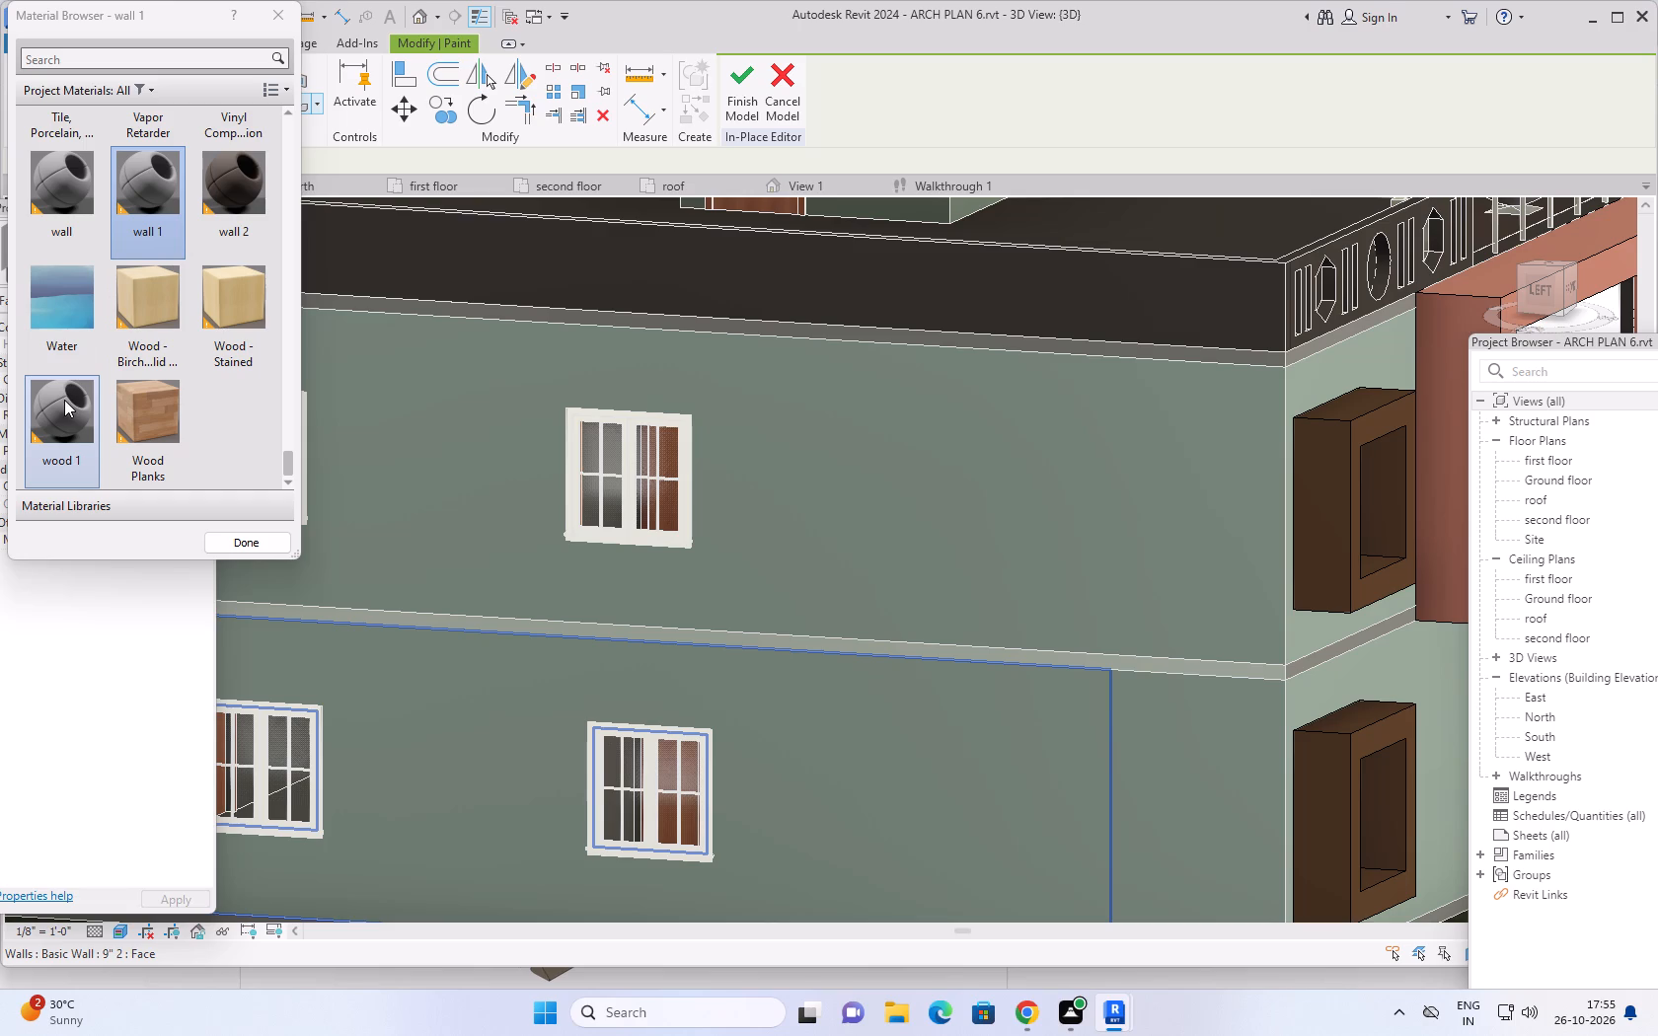
scroll(89, 384, "up", 3)
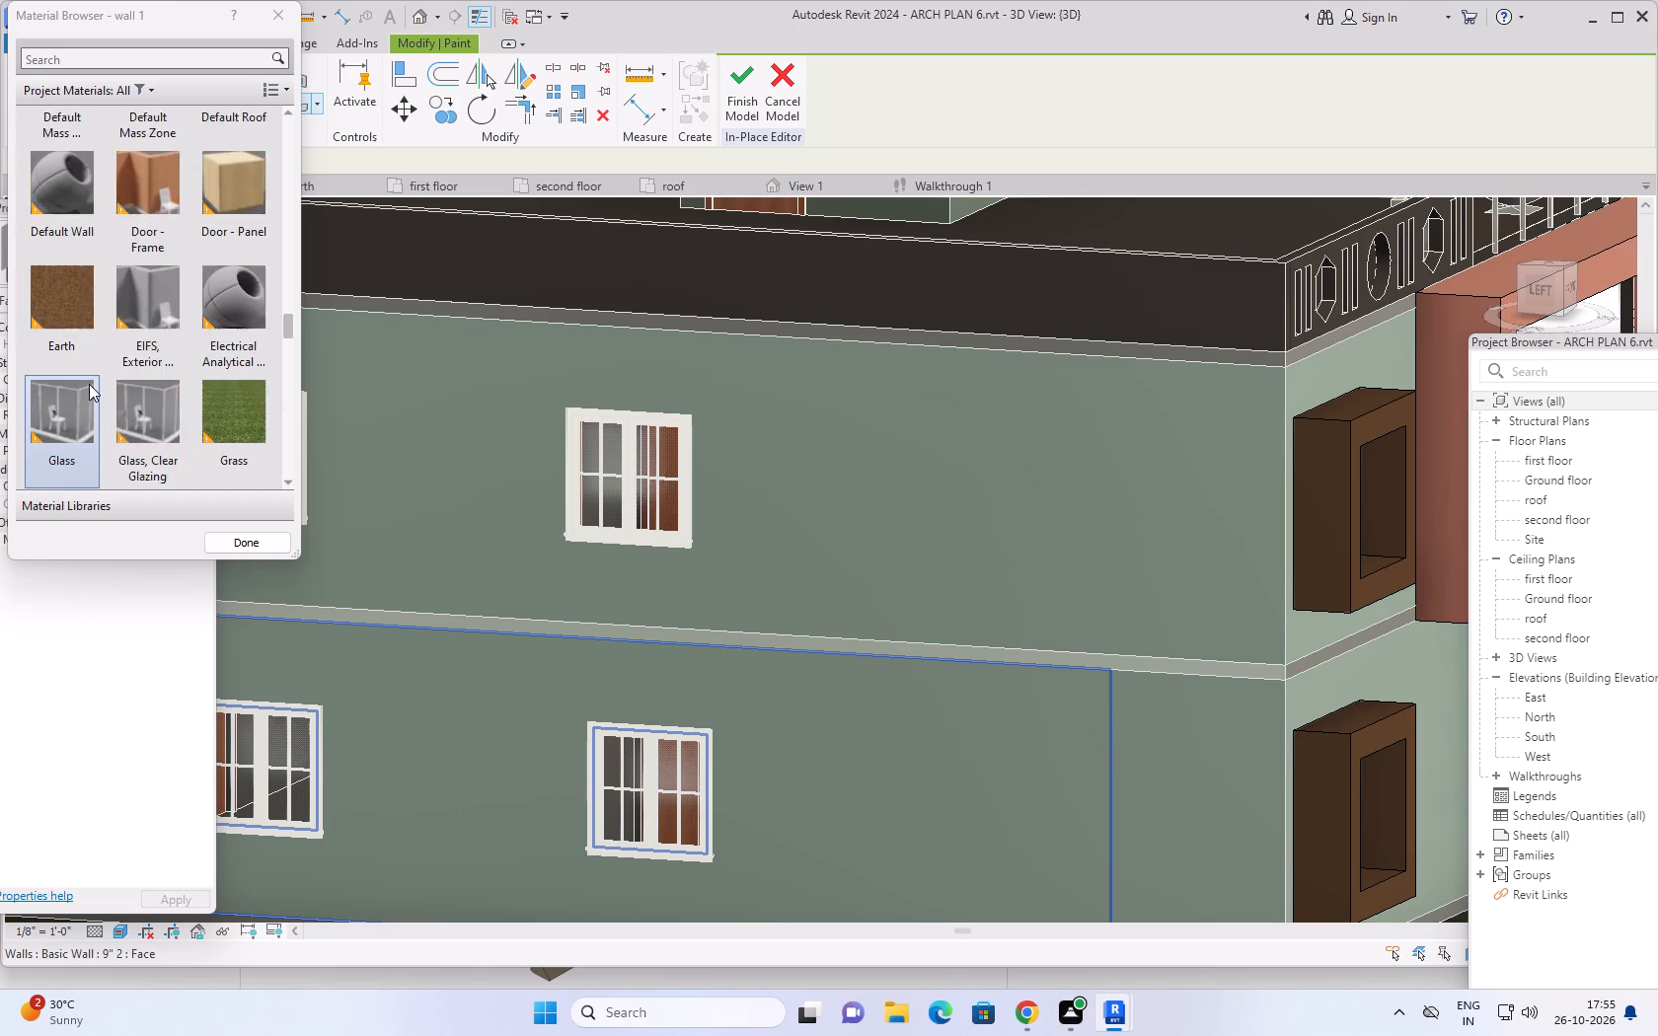
scroll(89, 384, "up", 19)
left_click(62, 169)
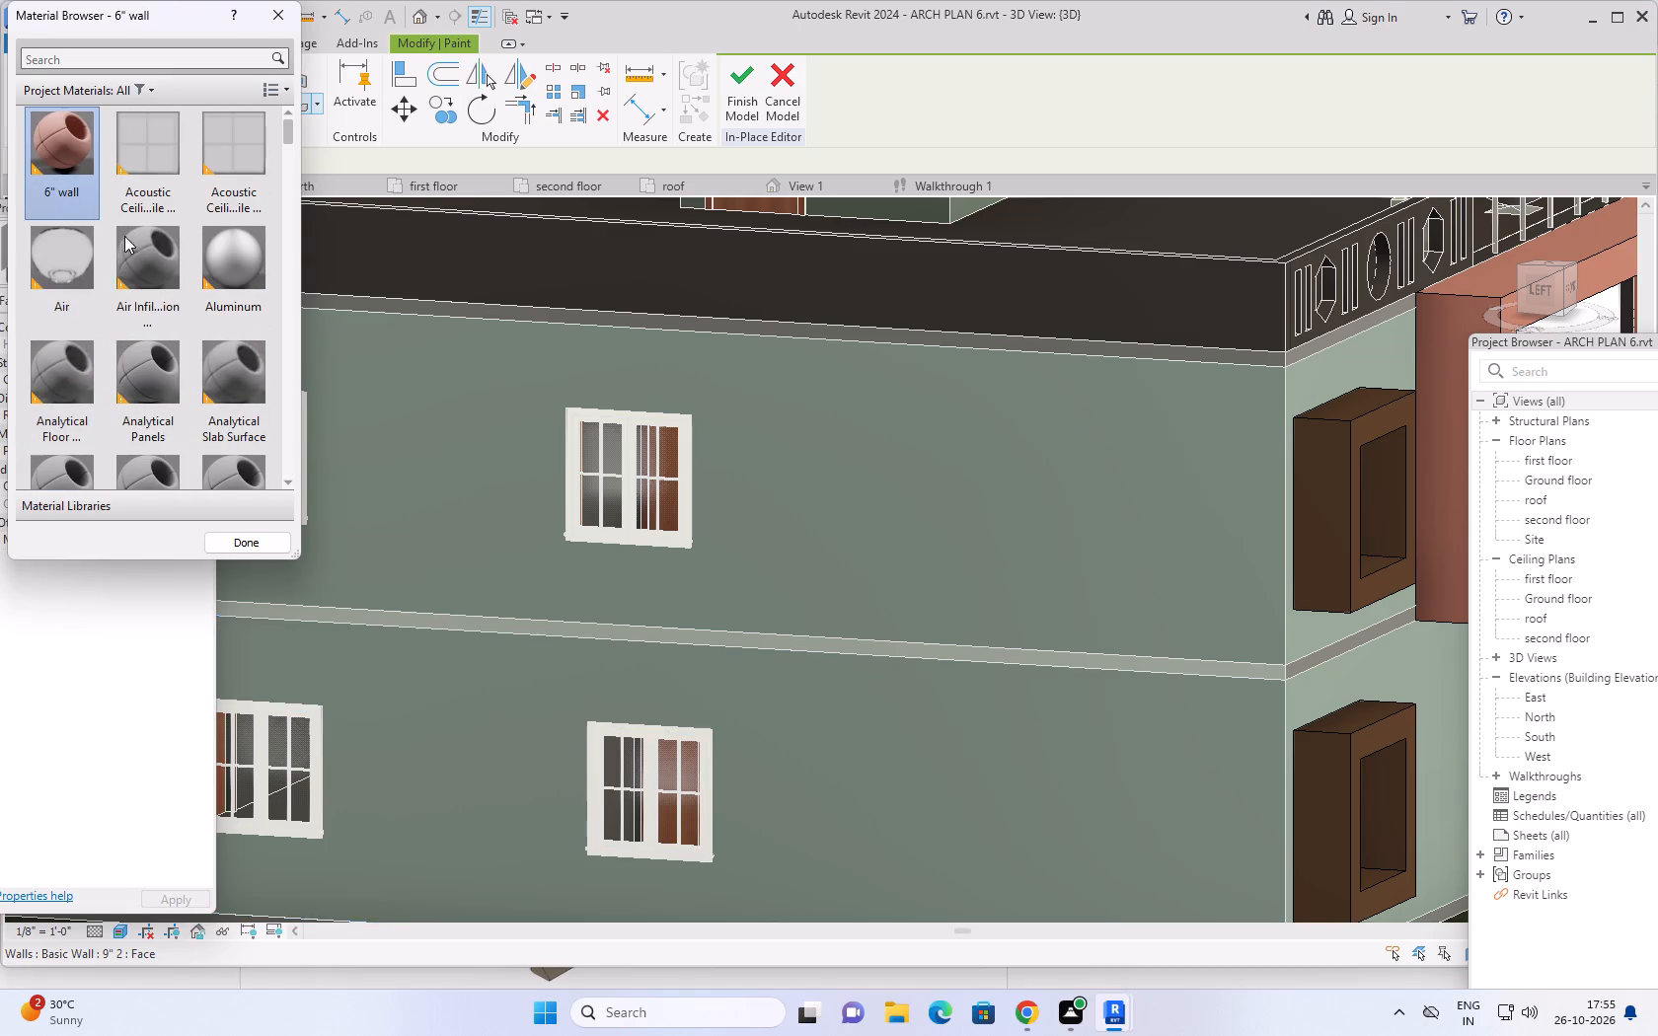
scroll(899, 713, "up", 3)
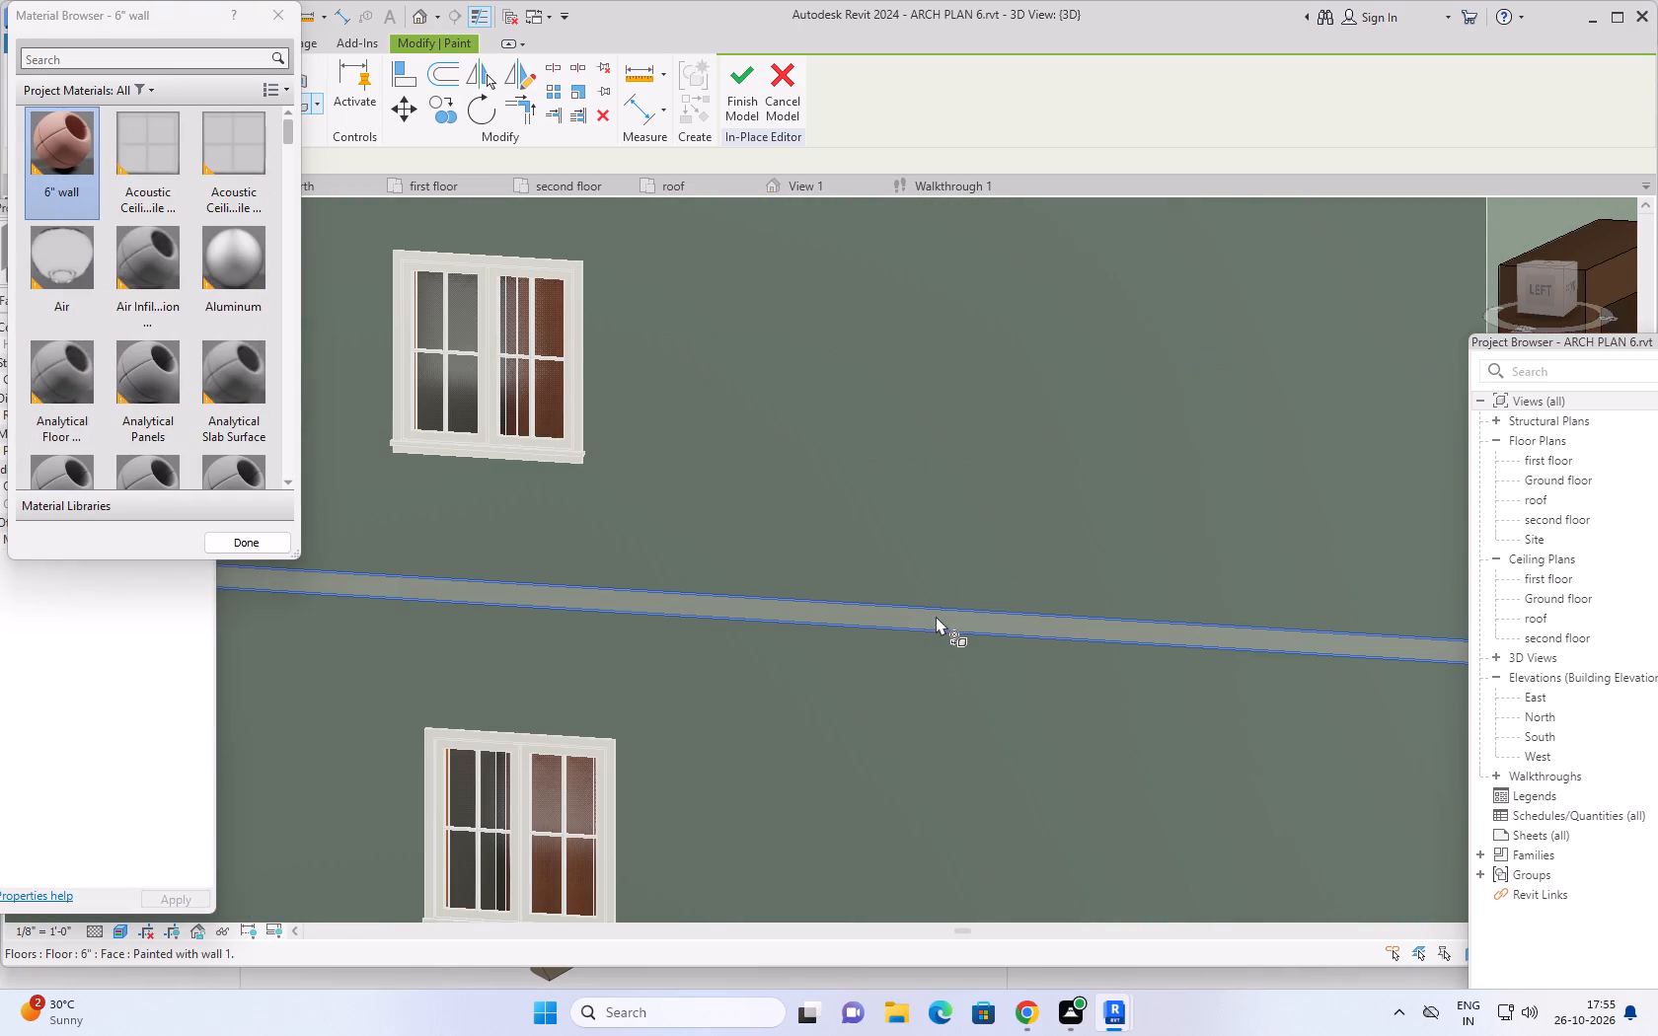
left_click(936, 616)
scroll(963, 622, "down", 6)
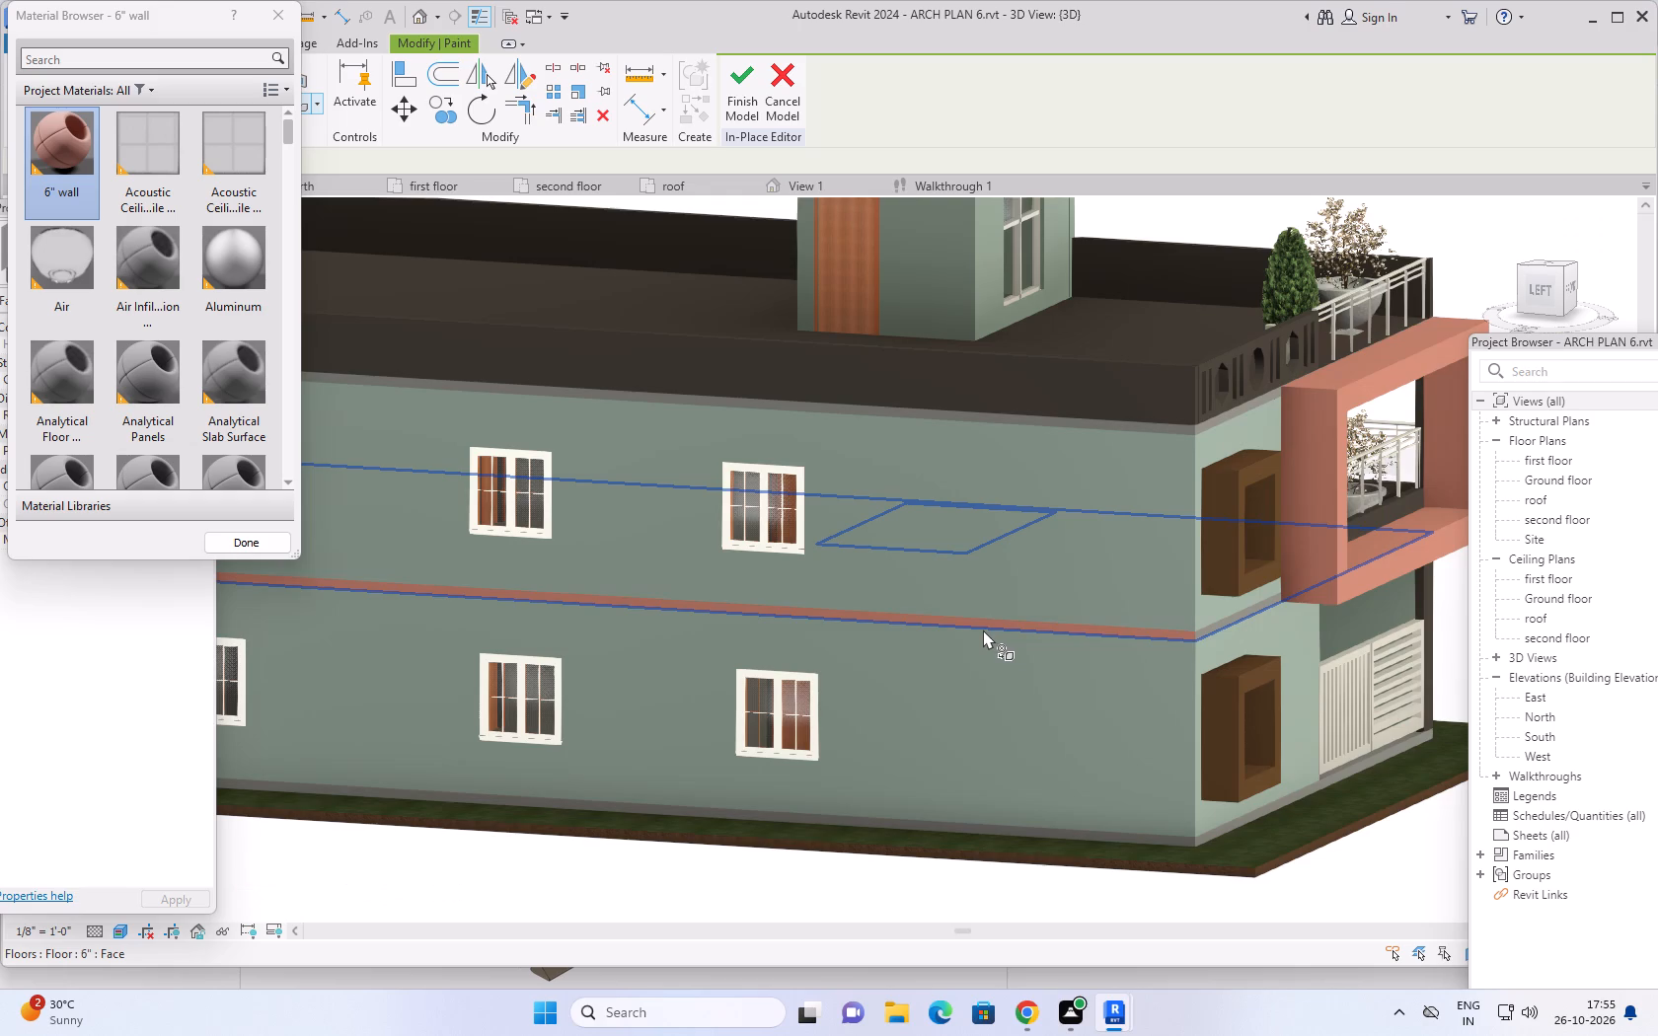
scroll(983, 629, "down", 1)
scroll(882, 425, "up", 9)
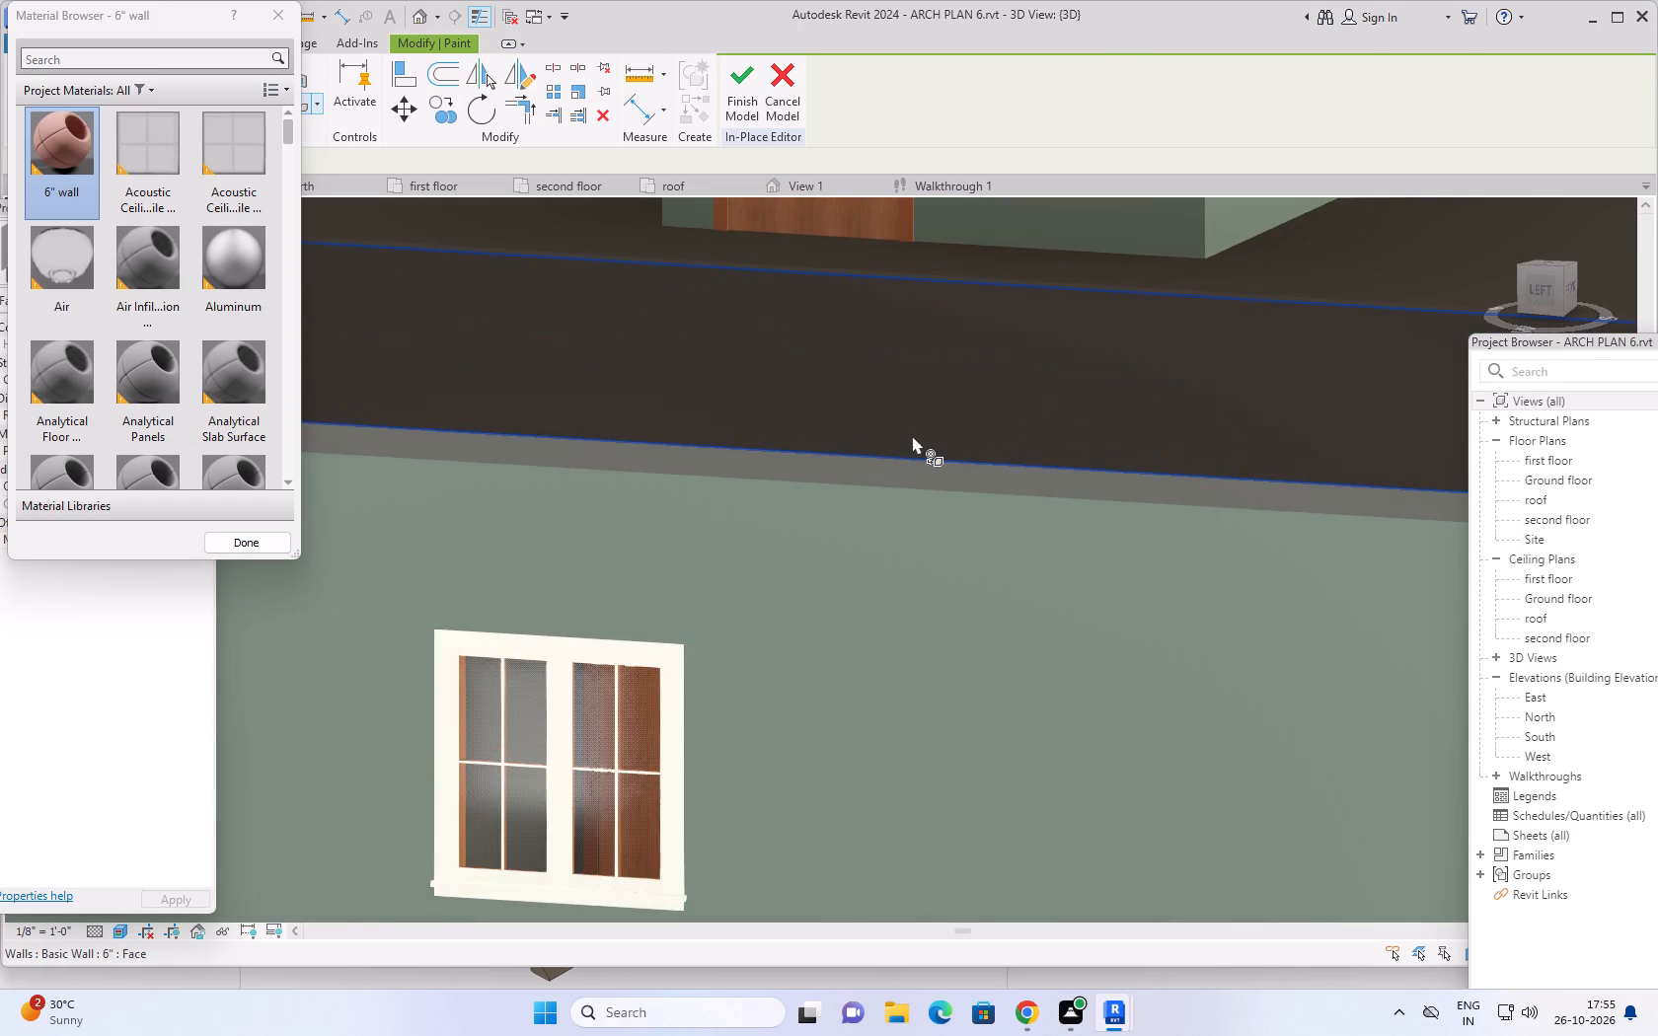
left_click(917, 473)
Paint the first-floor slab edge along the back side of the house with the material "6" wall".
scroll(929, 598, "down", 4)
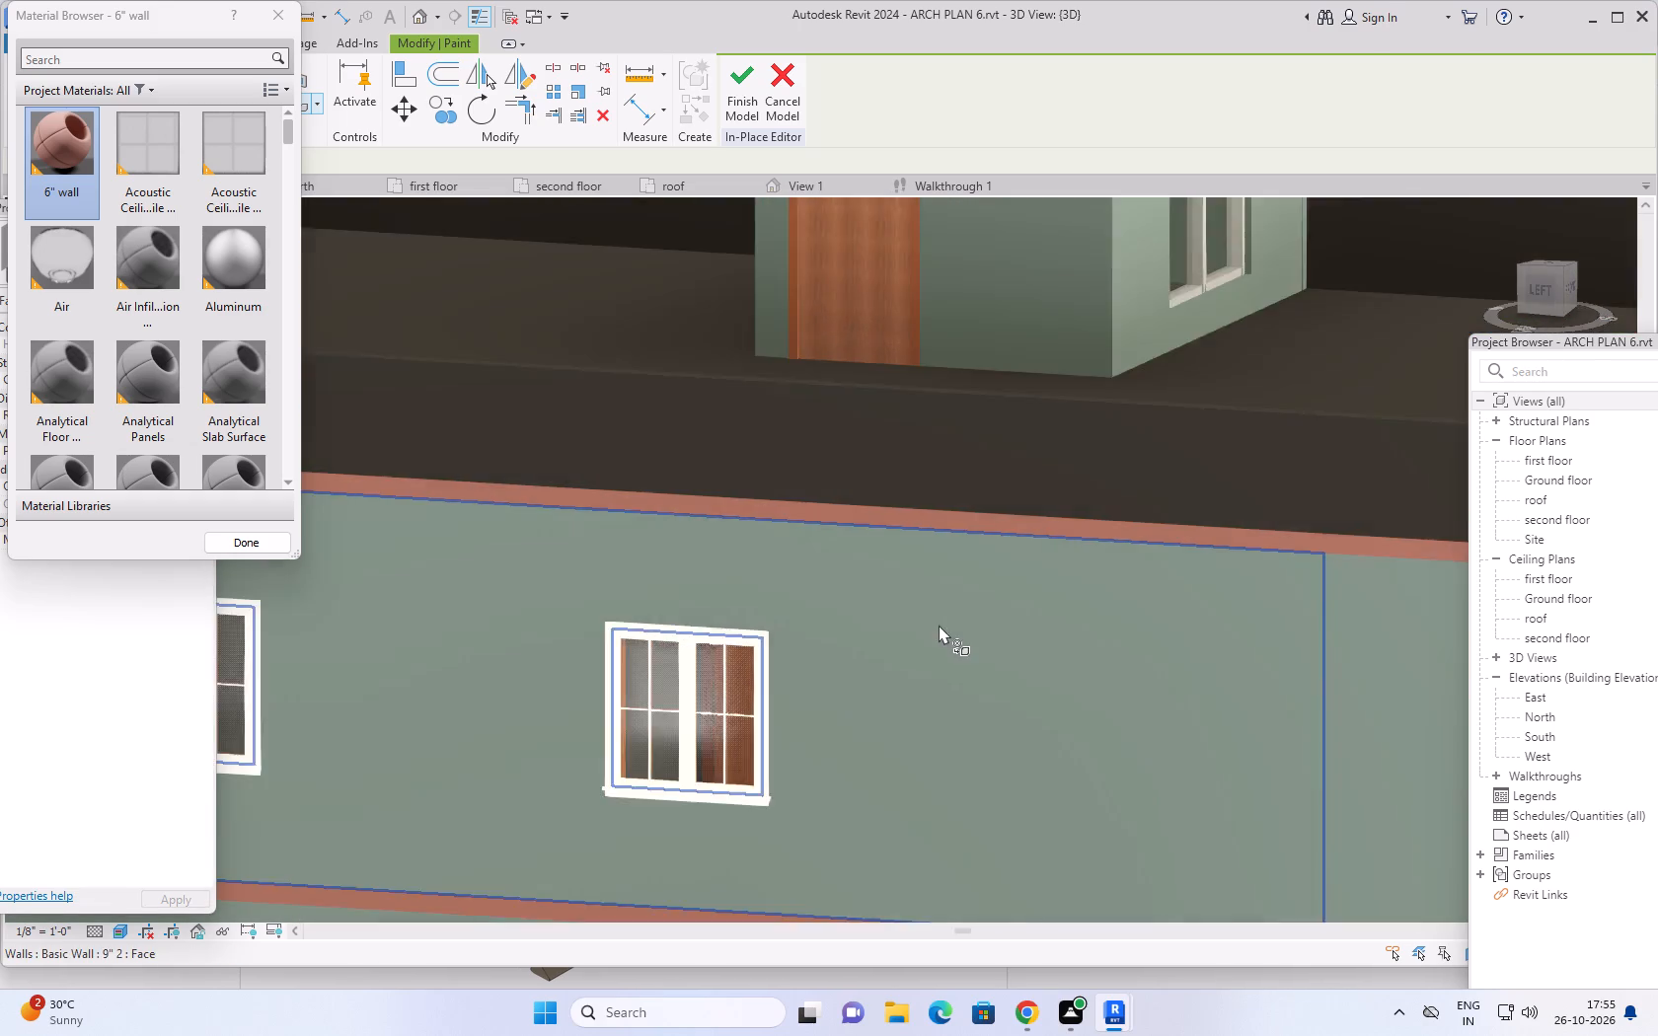
scroll(939, 625, "down", 7)
middle_click_drag(819, 740, 1181, 711)
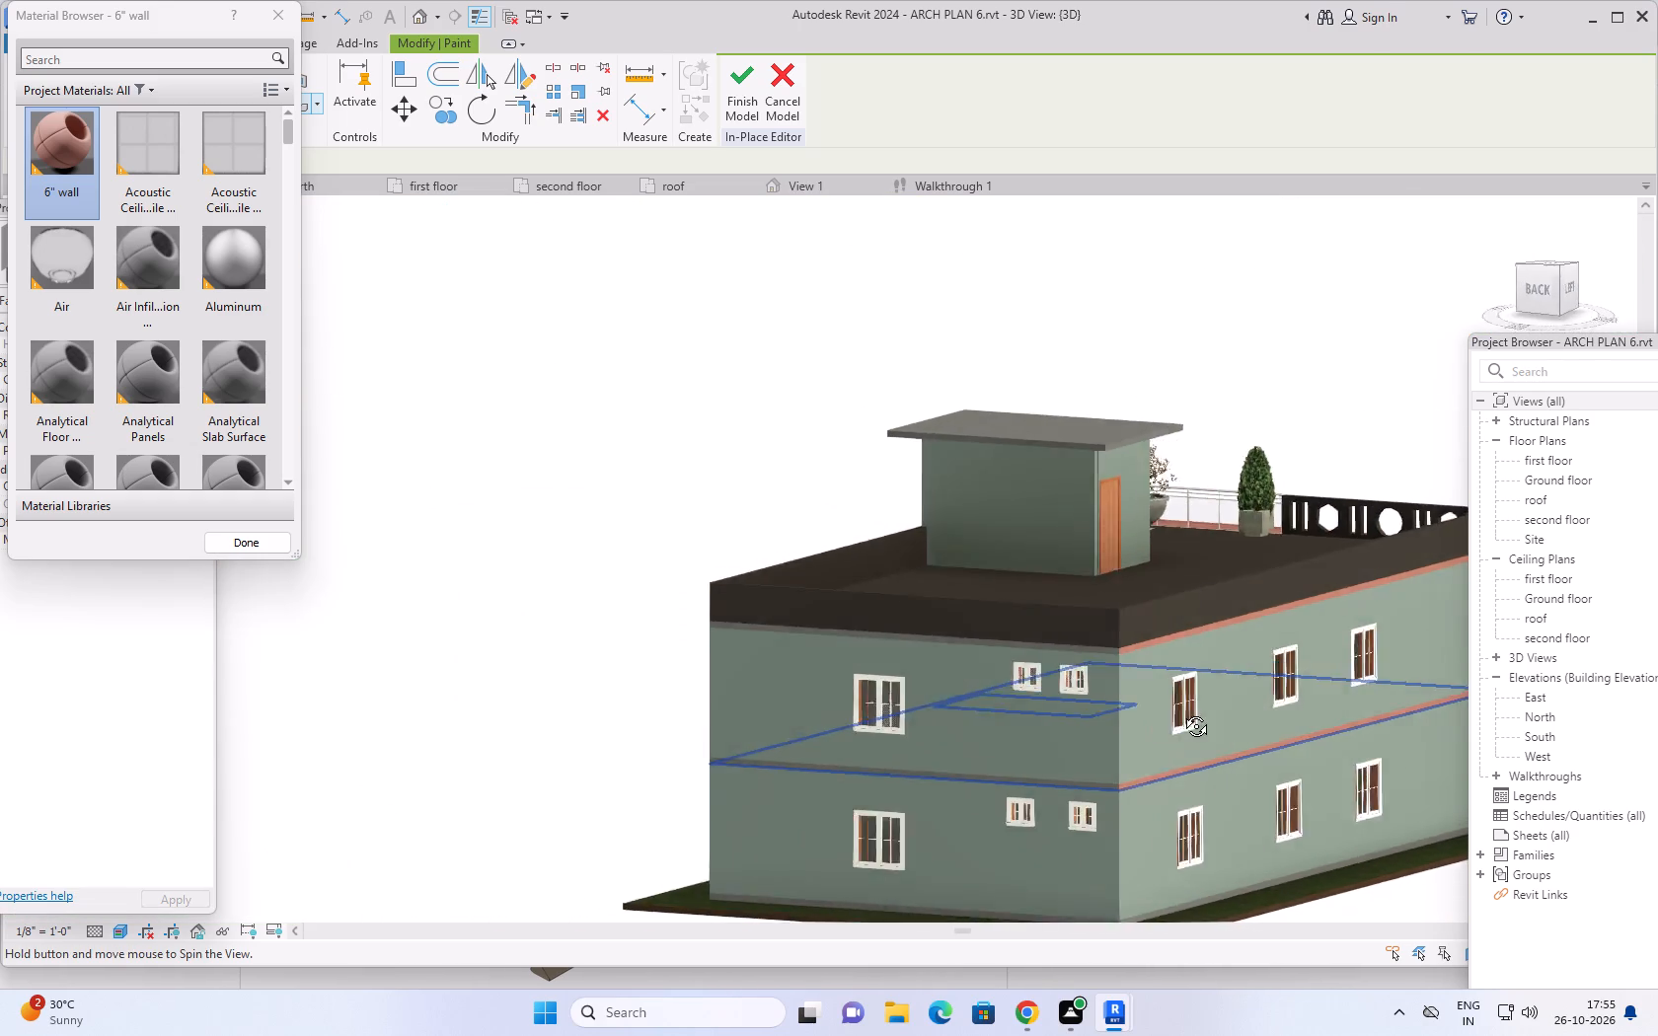
middle_click_drag(1181, 711, 1236, 710)
scroll(1183, 782, "up", 6)
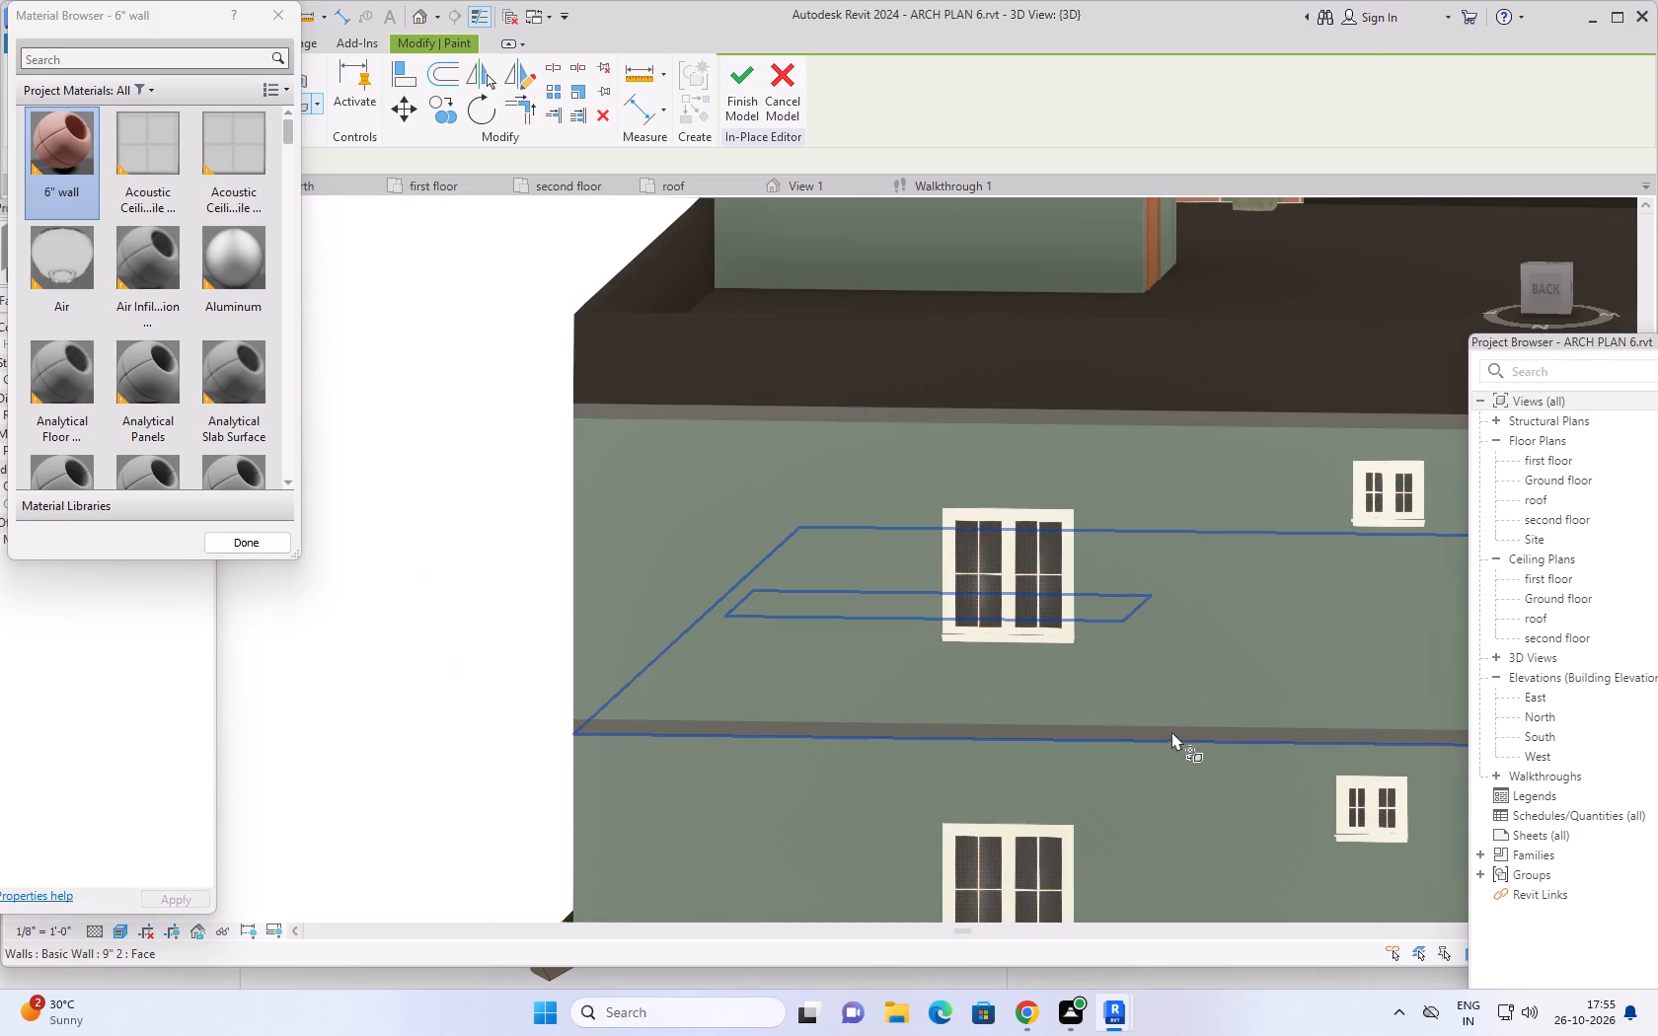
middle_click_drag(1131, 737, 1097, 692, "shift")
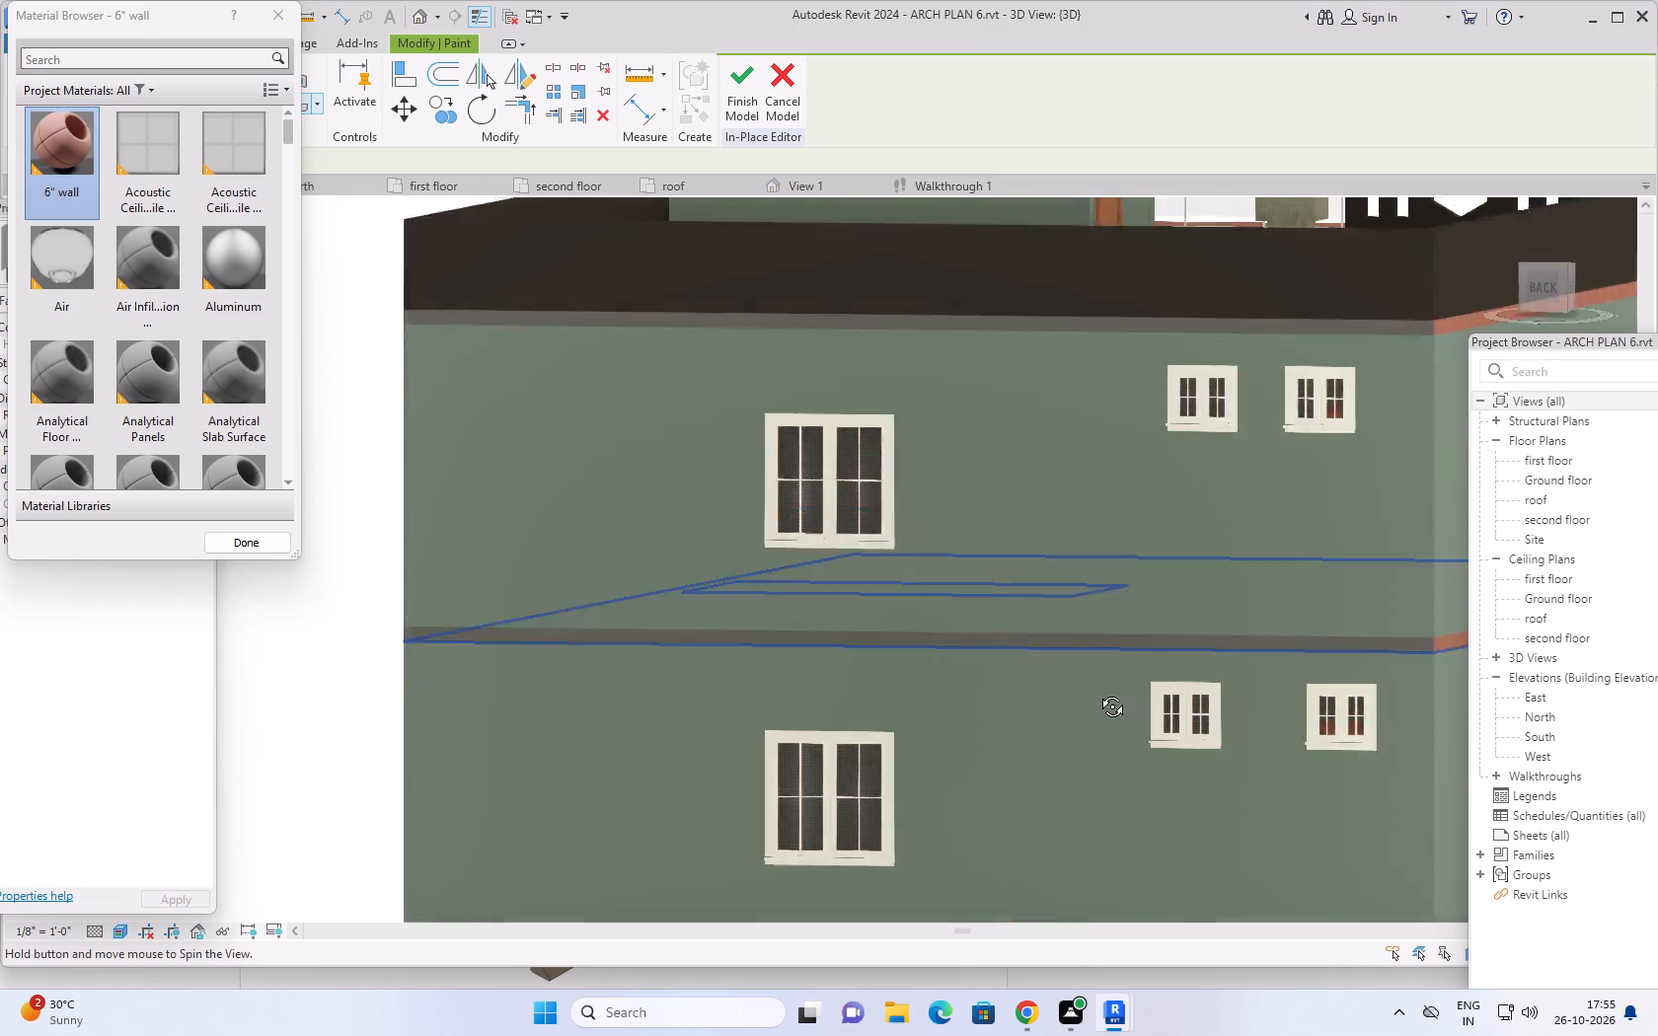
middle_click_drag(1097, 692, 1095, 688, "shift")
scroll(904, 629, "up", 5)
left_click(813, 575)
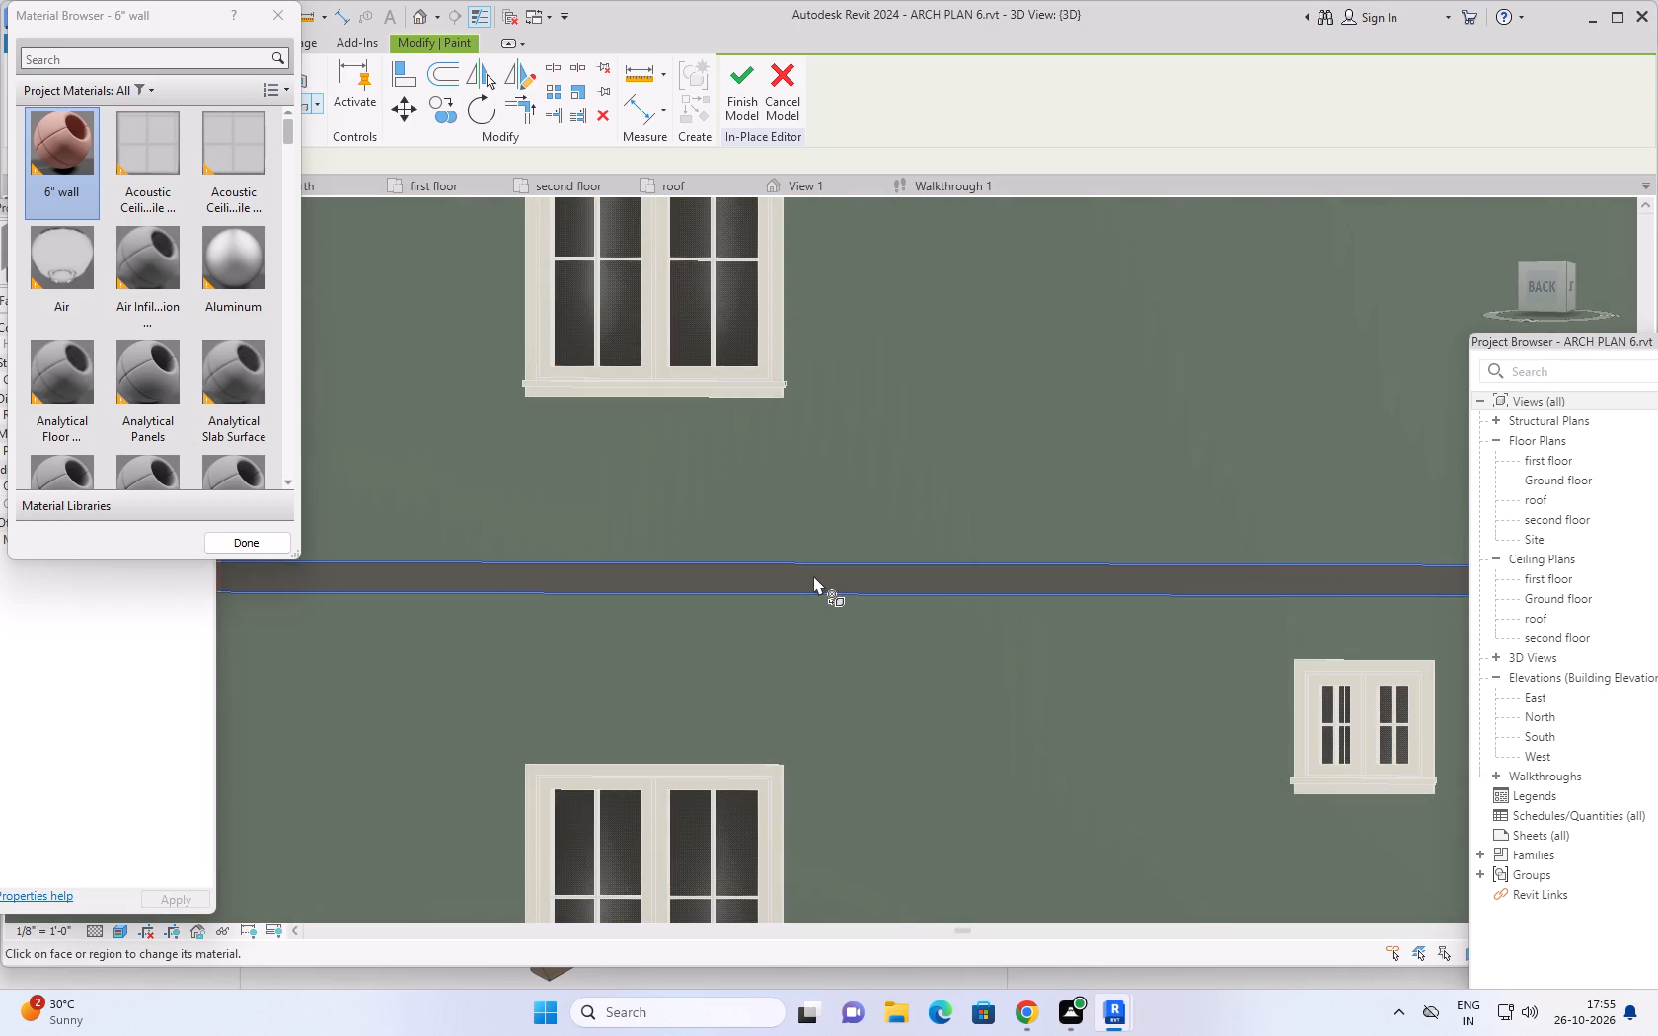
Examine the painted slab edges and the whole house from the back, left and front sides.
scroll(882, 495, "down", 9)
middle_click_drag(926, 456, 979, 596)
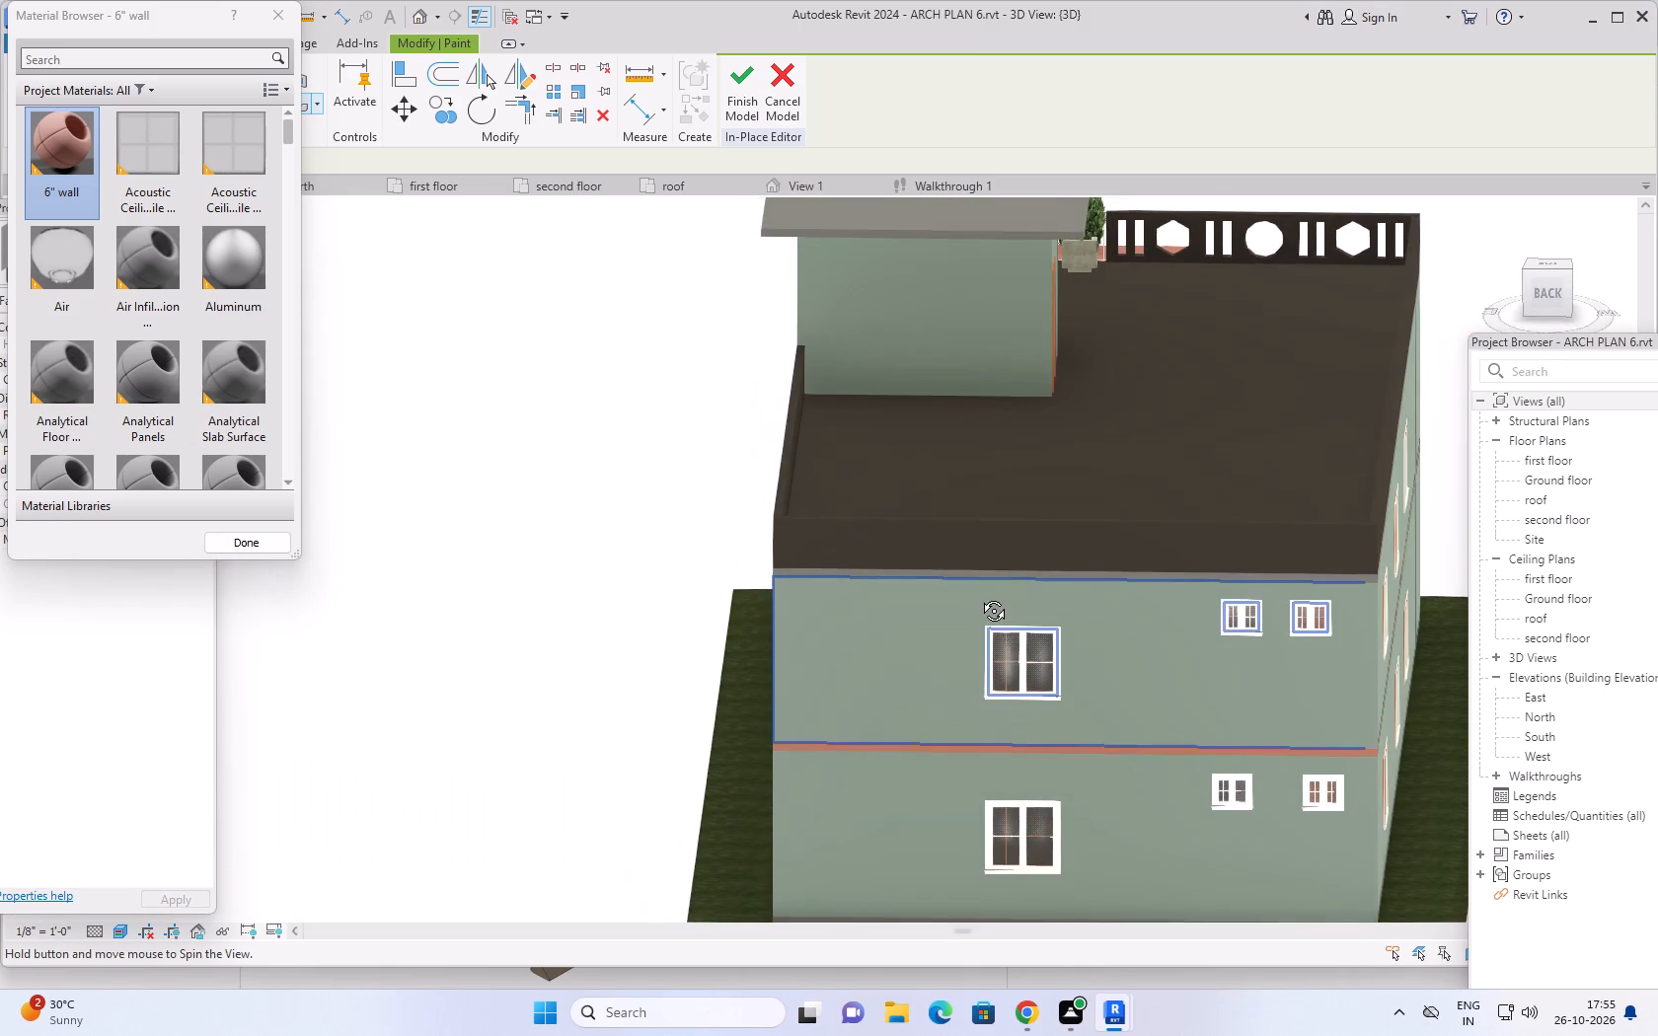
middle_click_drag(979, 596, 622, 597)
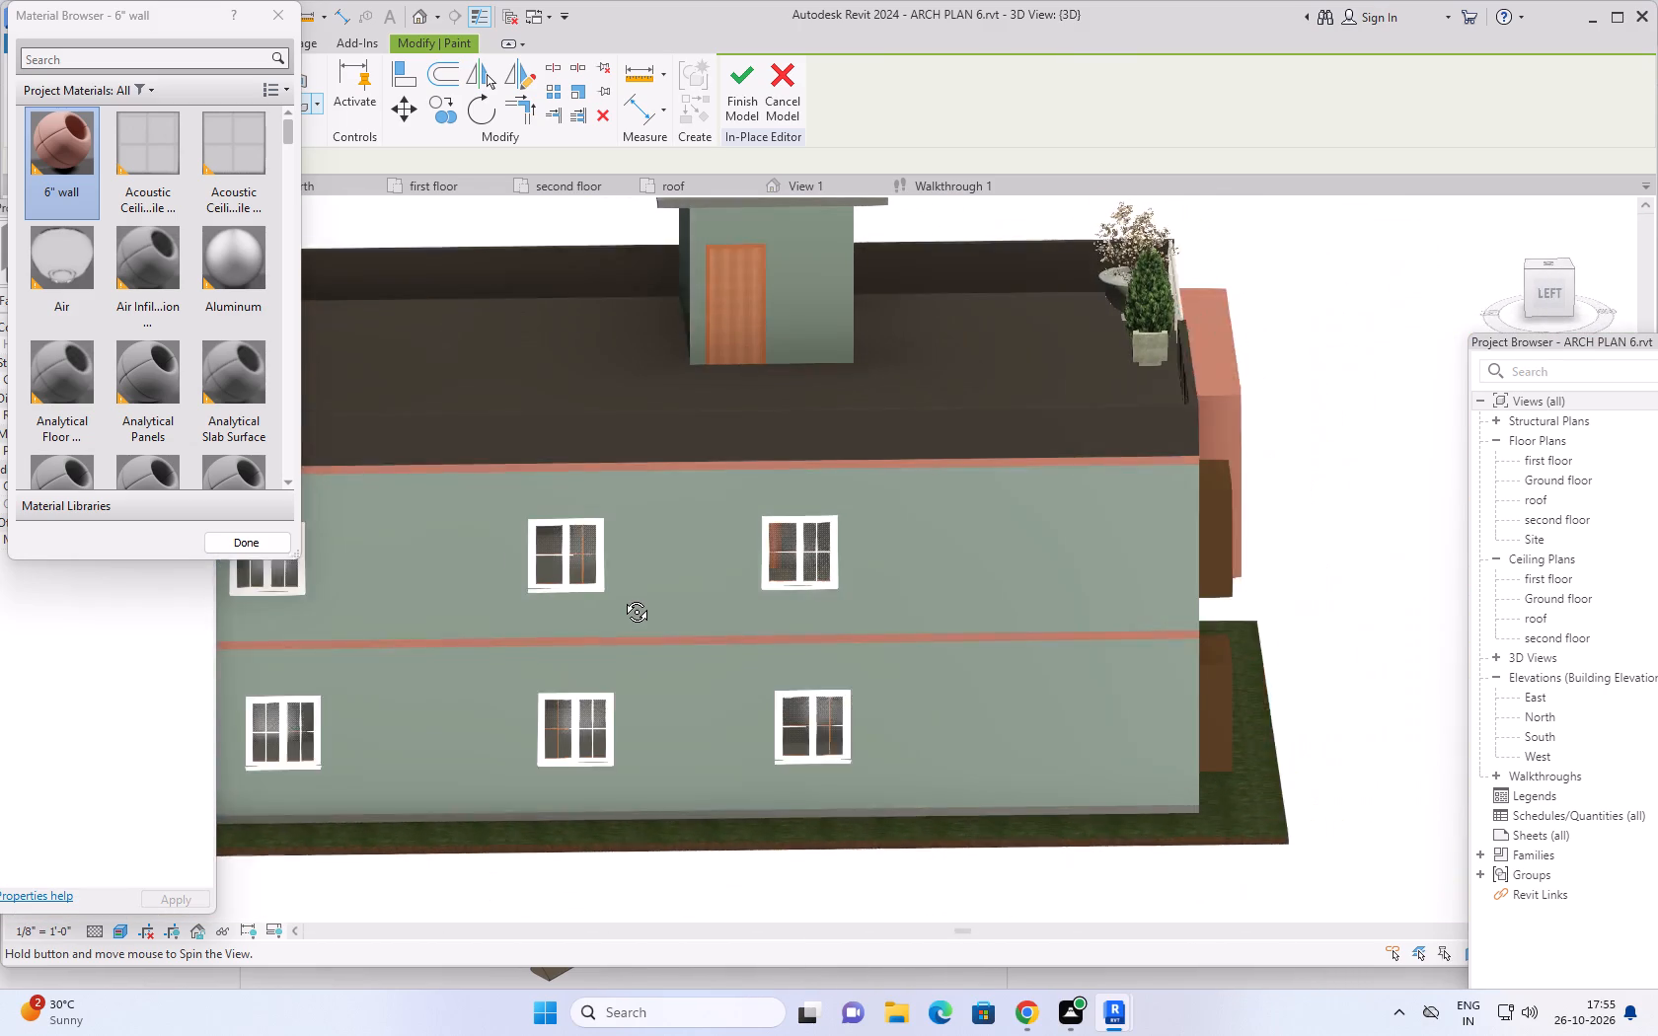
middle_click_drag(622, 597, 399, 622)
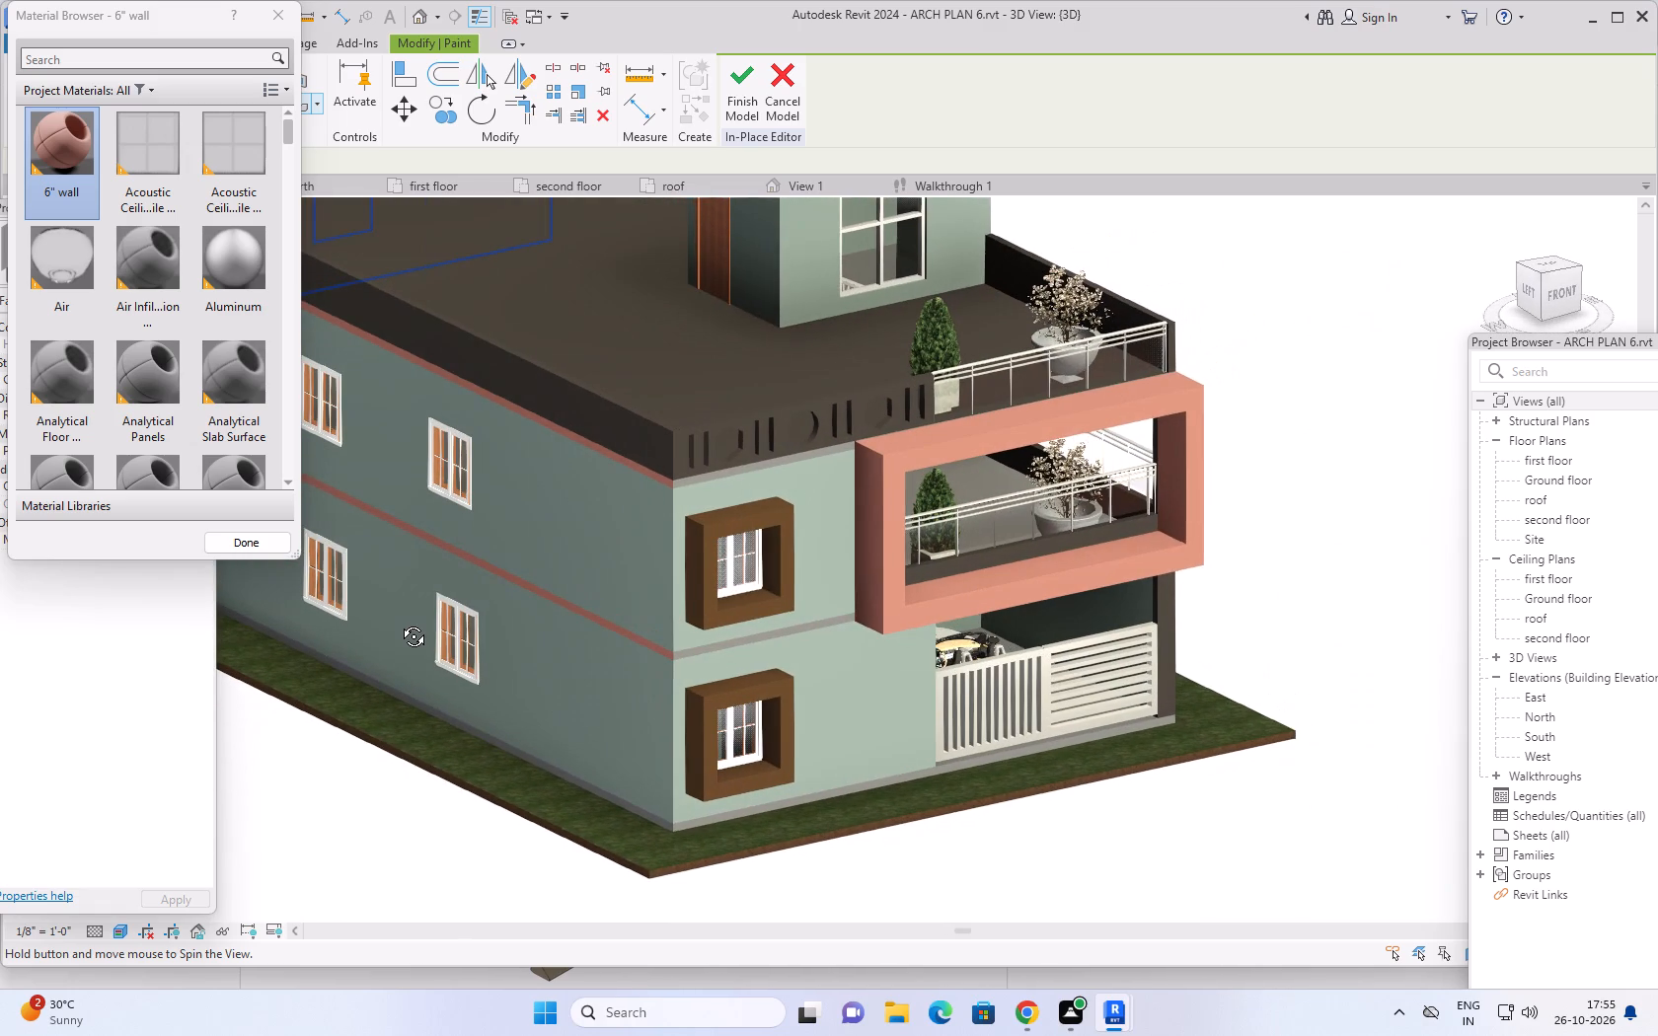
middle_click_drag(399, 622, 473, 613)
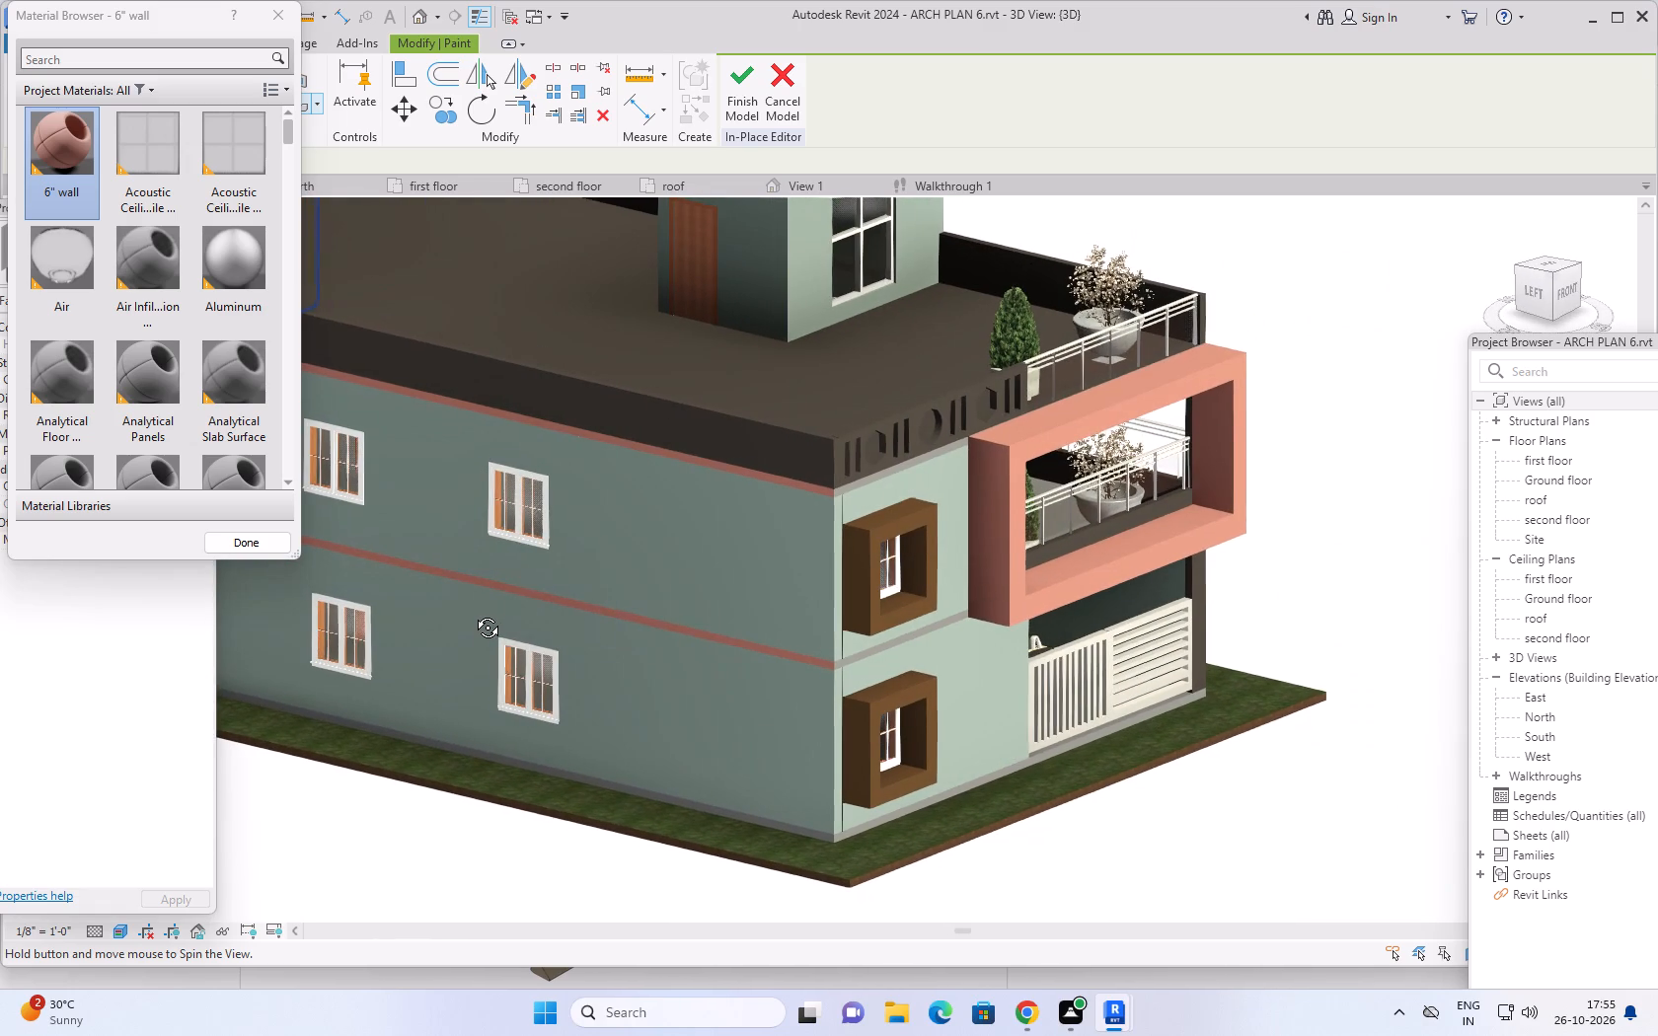
middle_click_drag(473, 613, 521, 606)
scroll(582, 595, "down", 2)
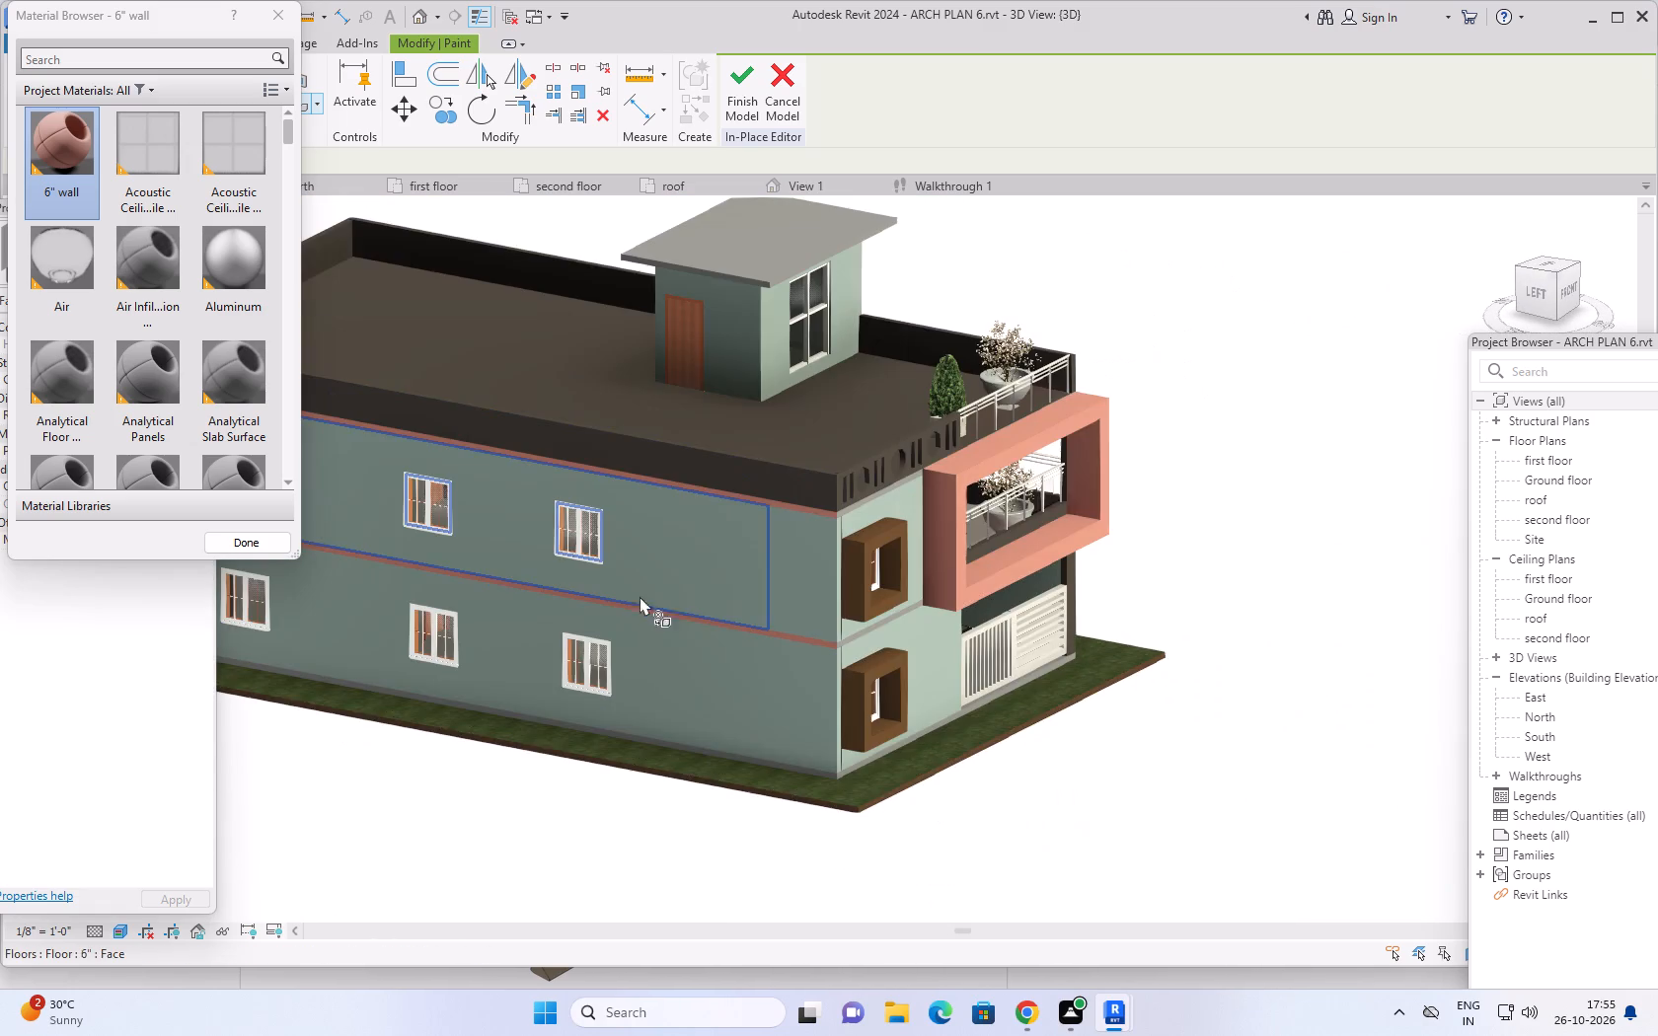
middle_click_drag(654, 595, 868, 658)
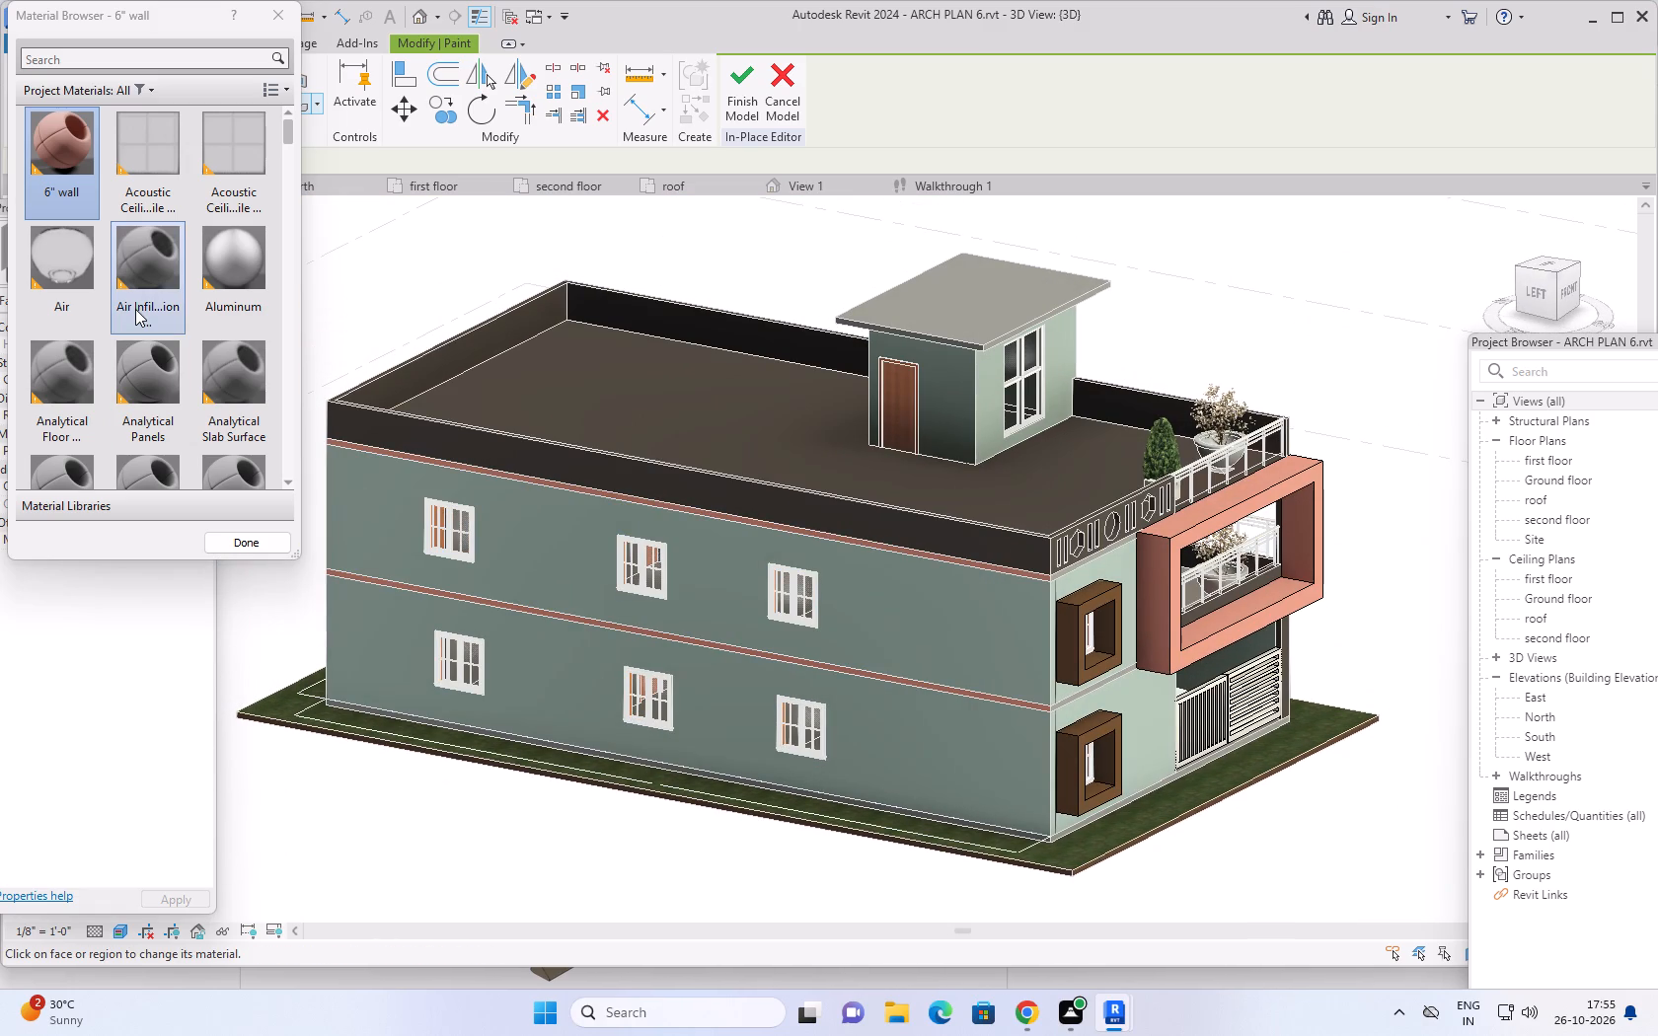
Look through the project materials down to the wall and wood materials for another paint material.
scroll(135, 298, "down", 14)
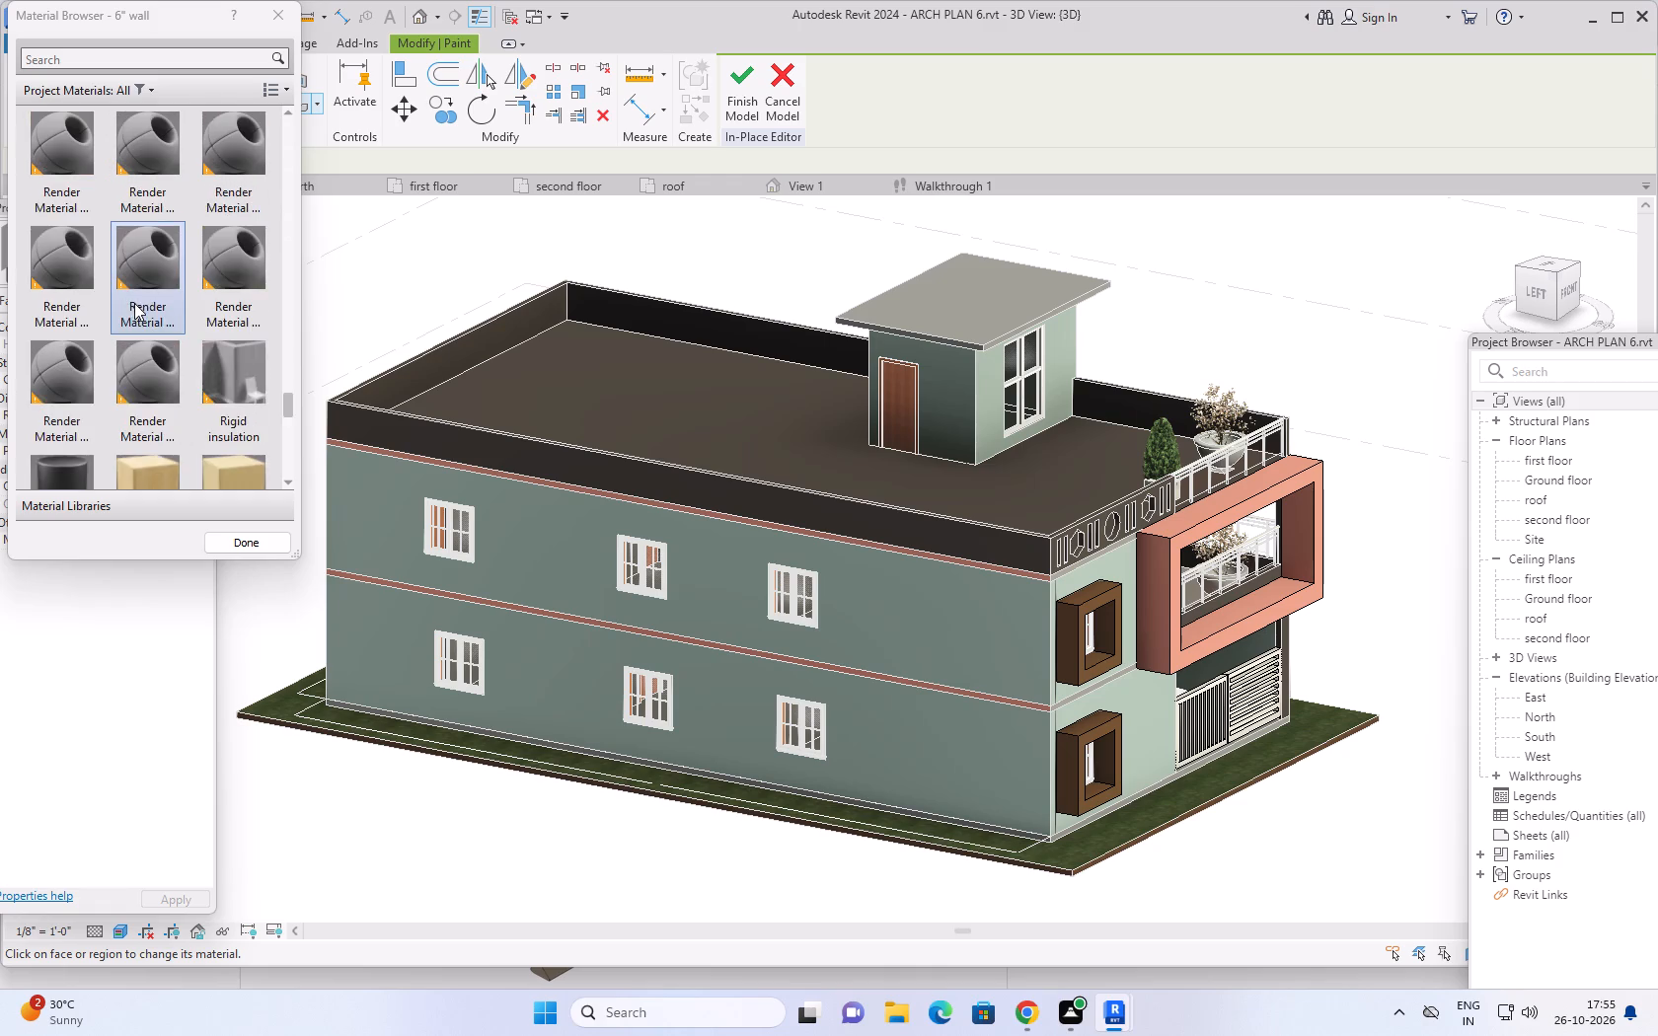
scroll(134, 303, "down", 9)
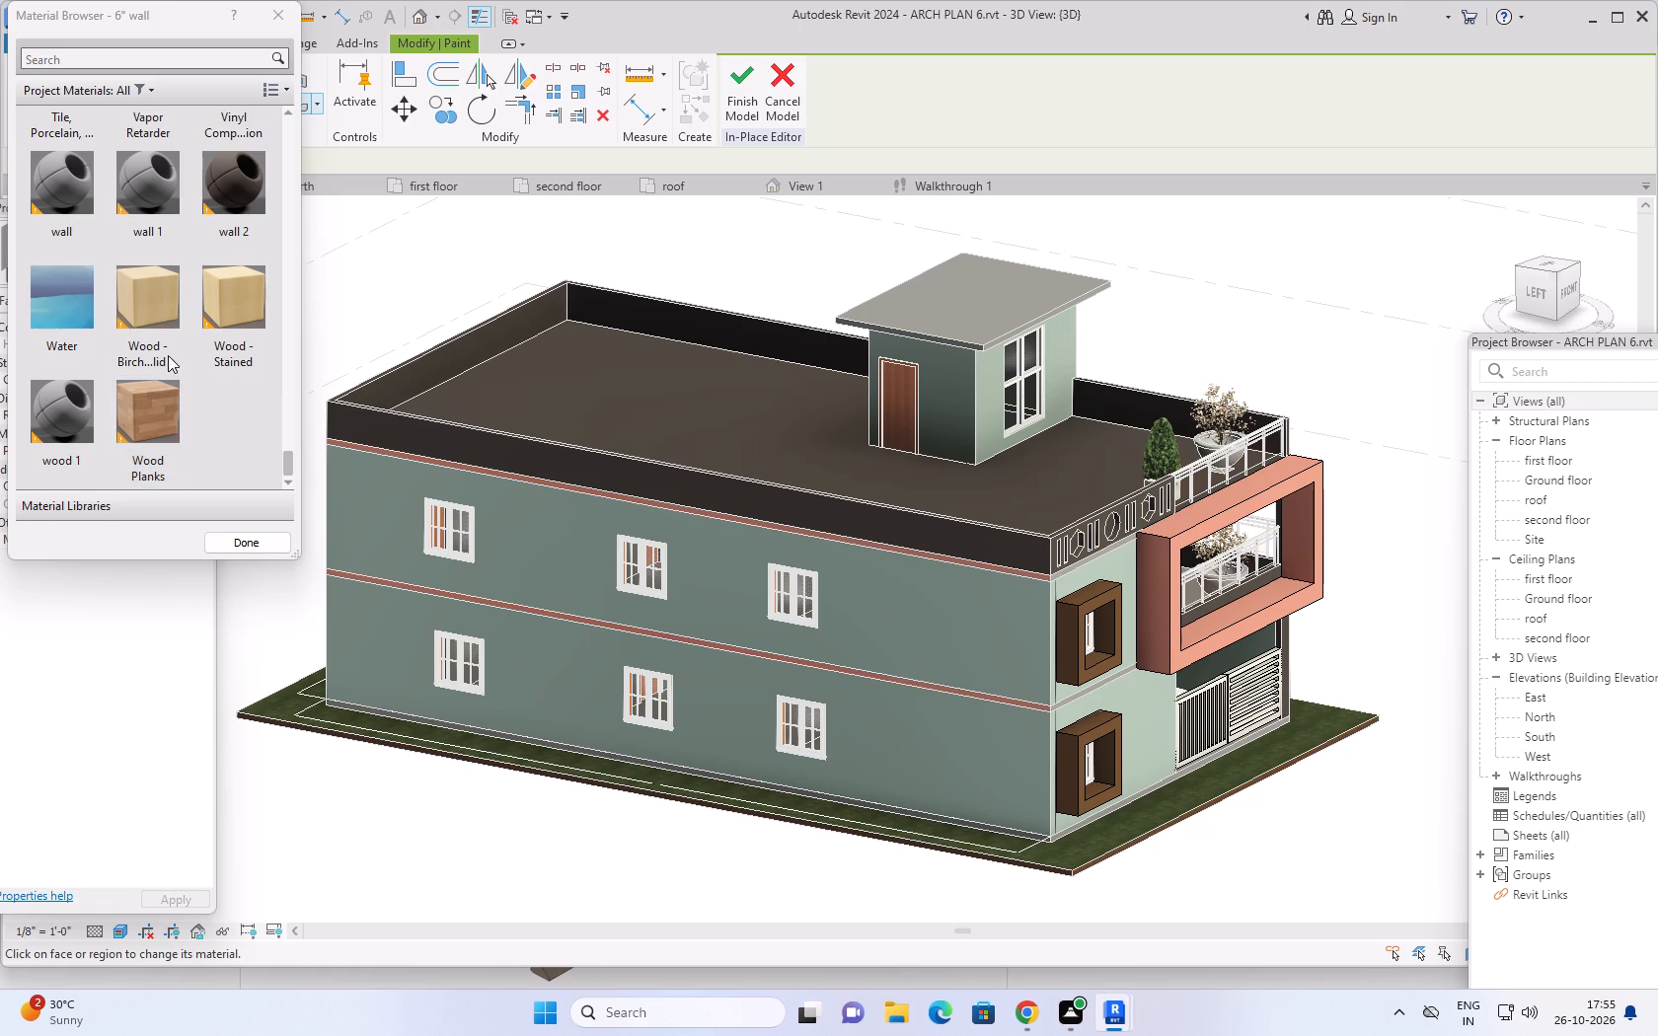
scroll(155, 369, "down", 2)
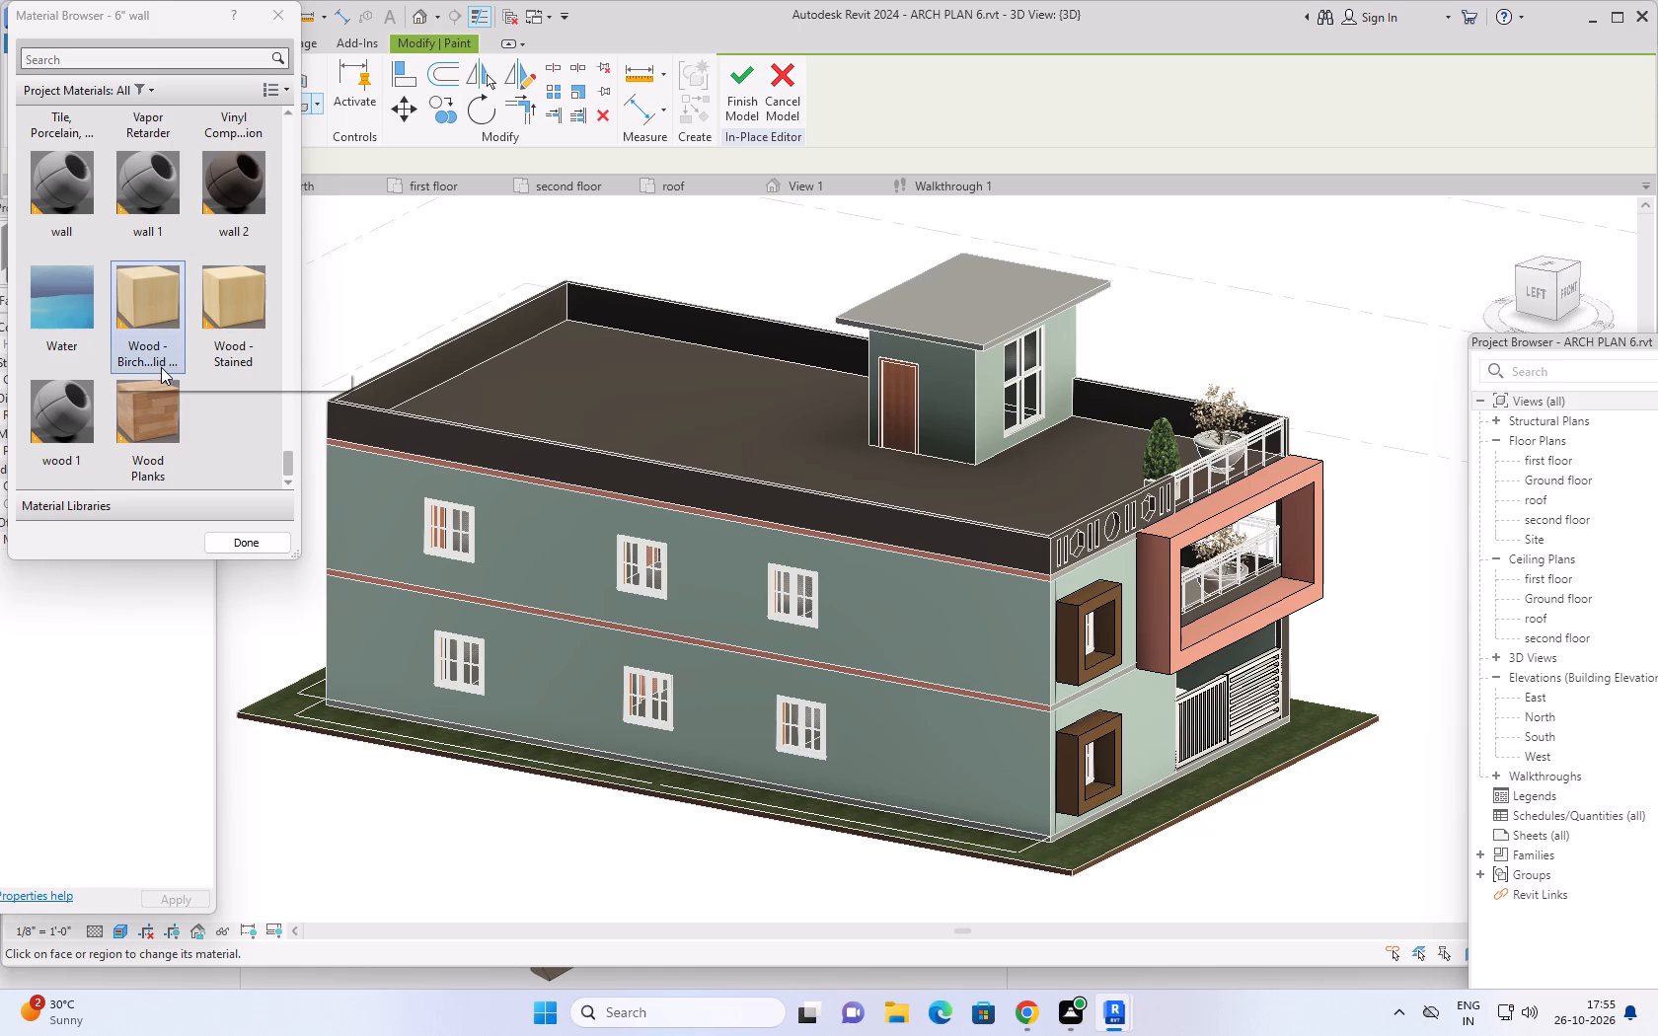
scroll(87, 311, "down", 3)
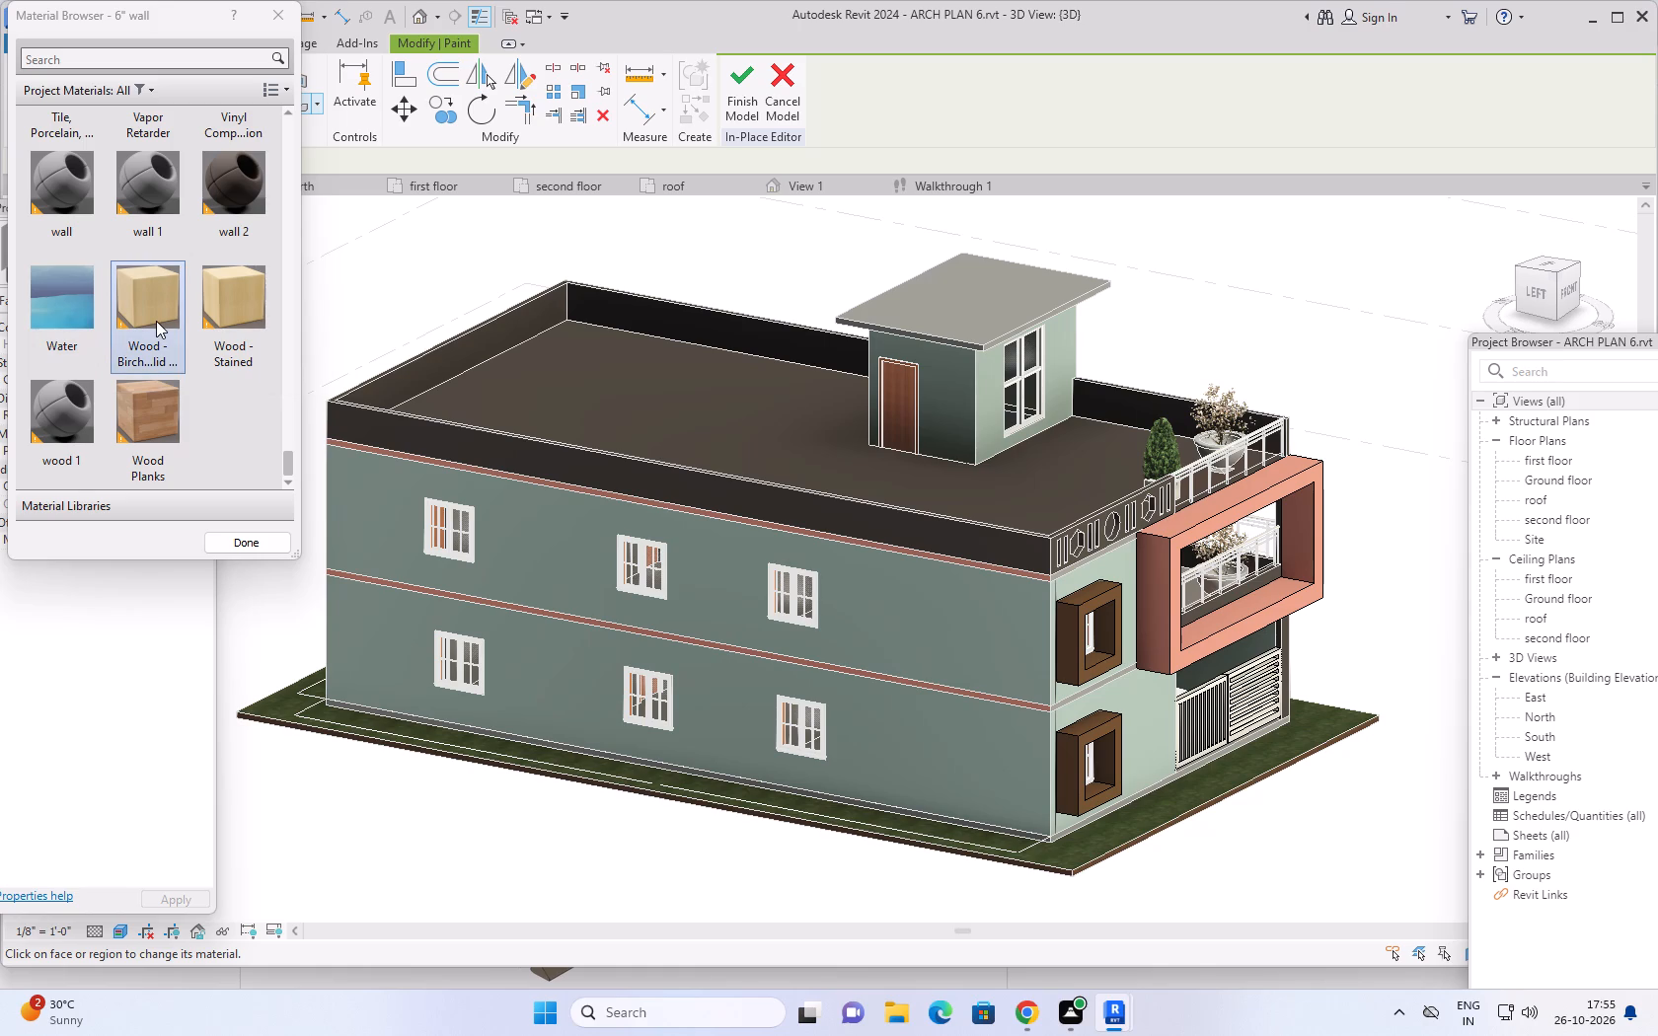
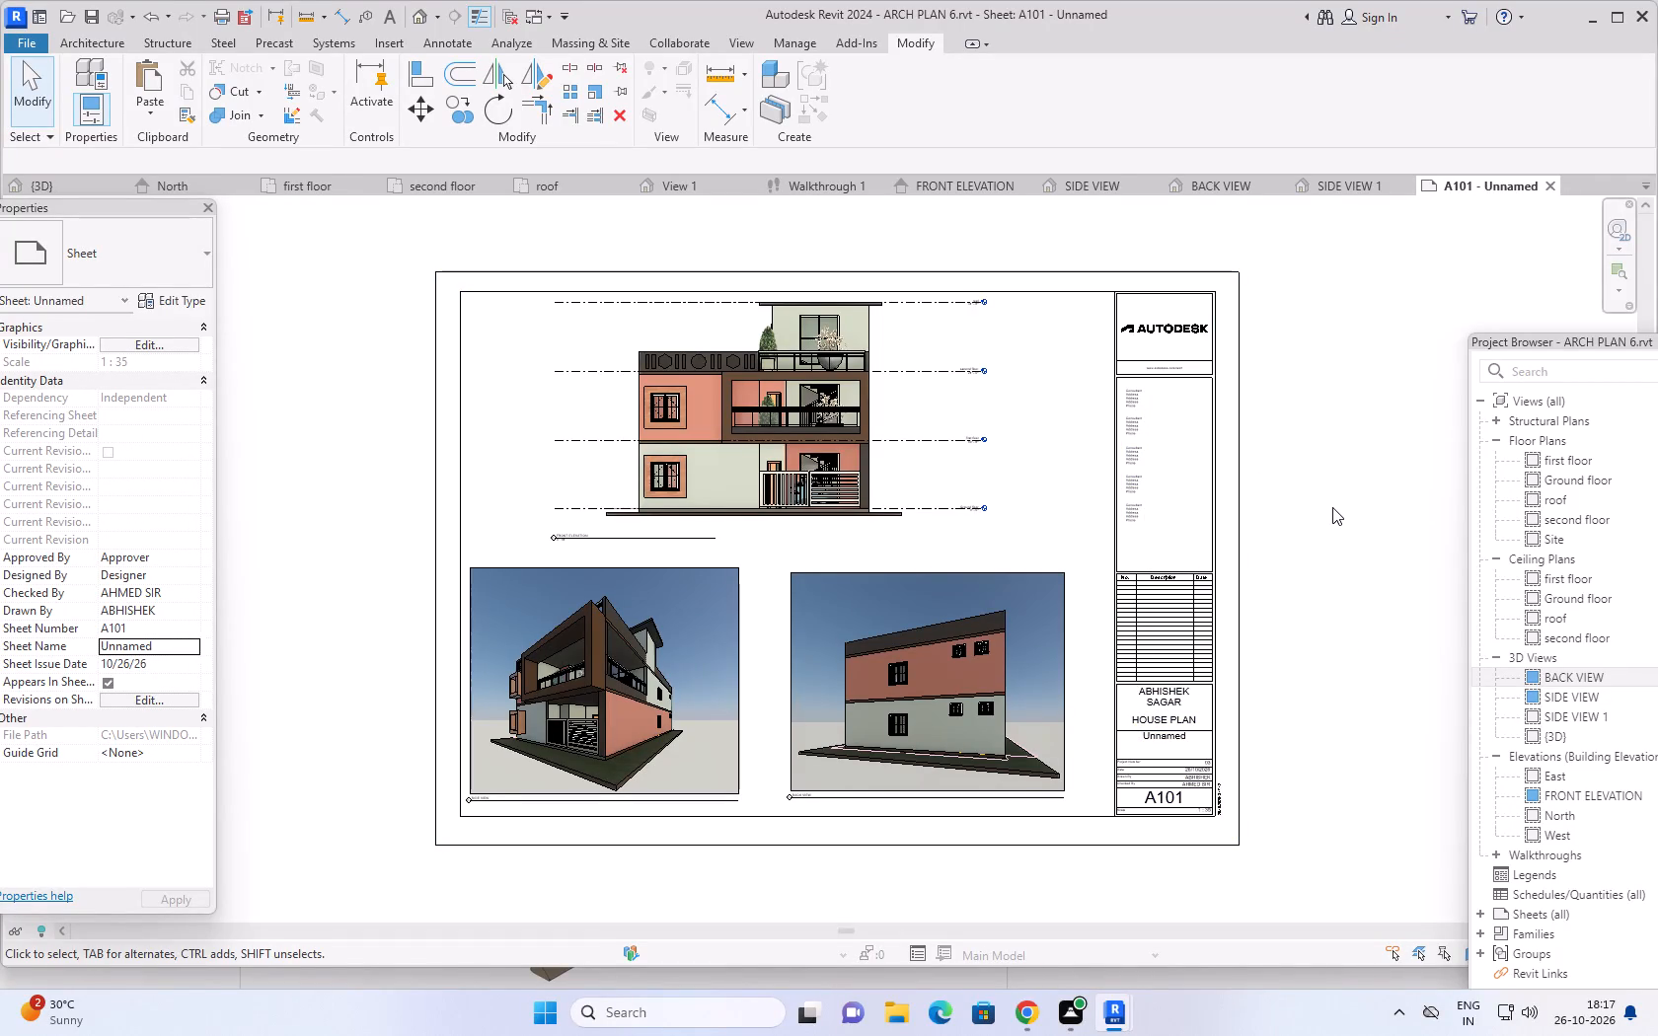
Open the {3D} view and orient the house to show its front facade and right side.
key("Escape")
key("Escape")
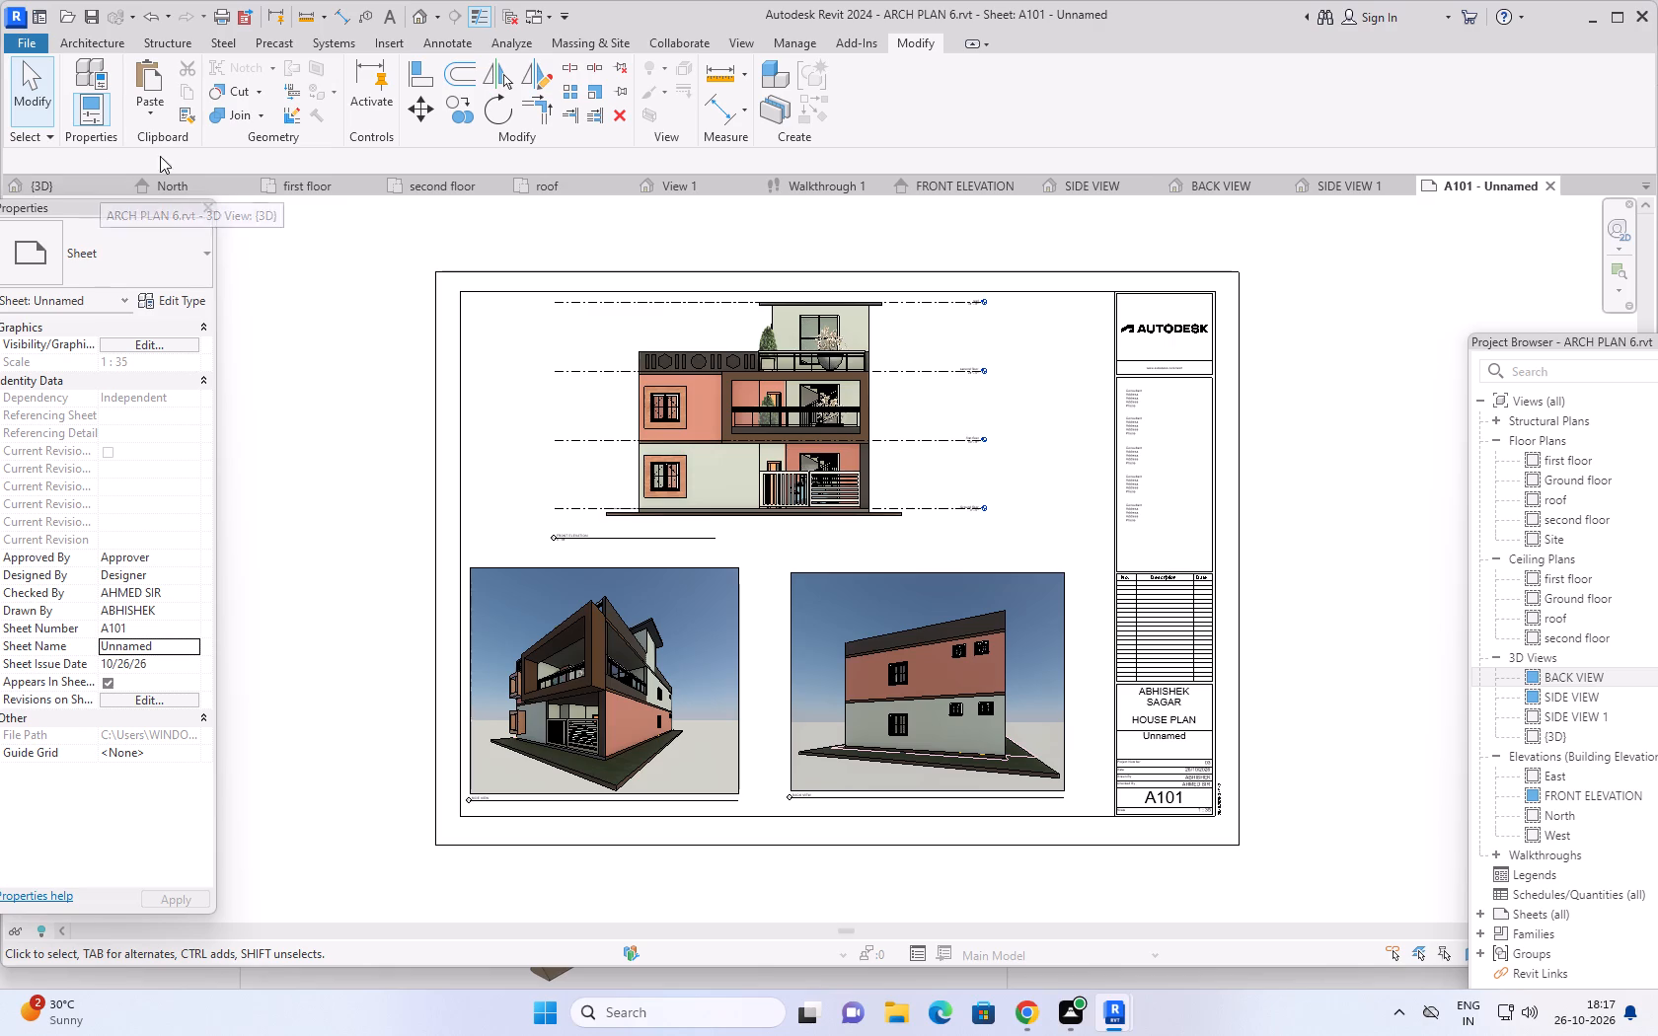
left_click(62, 182)
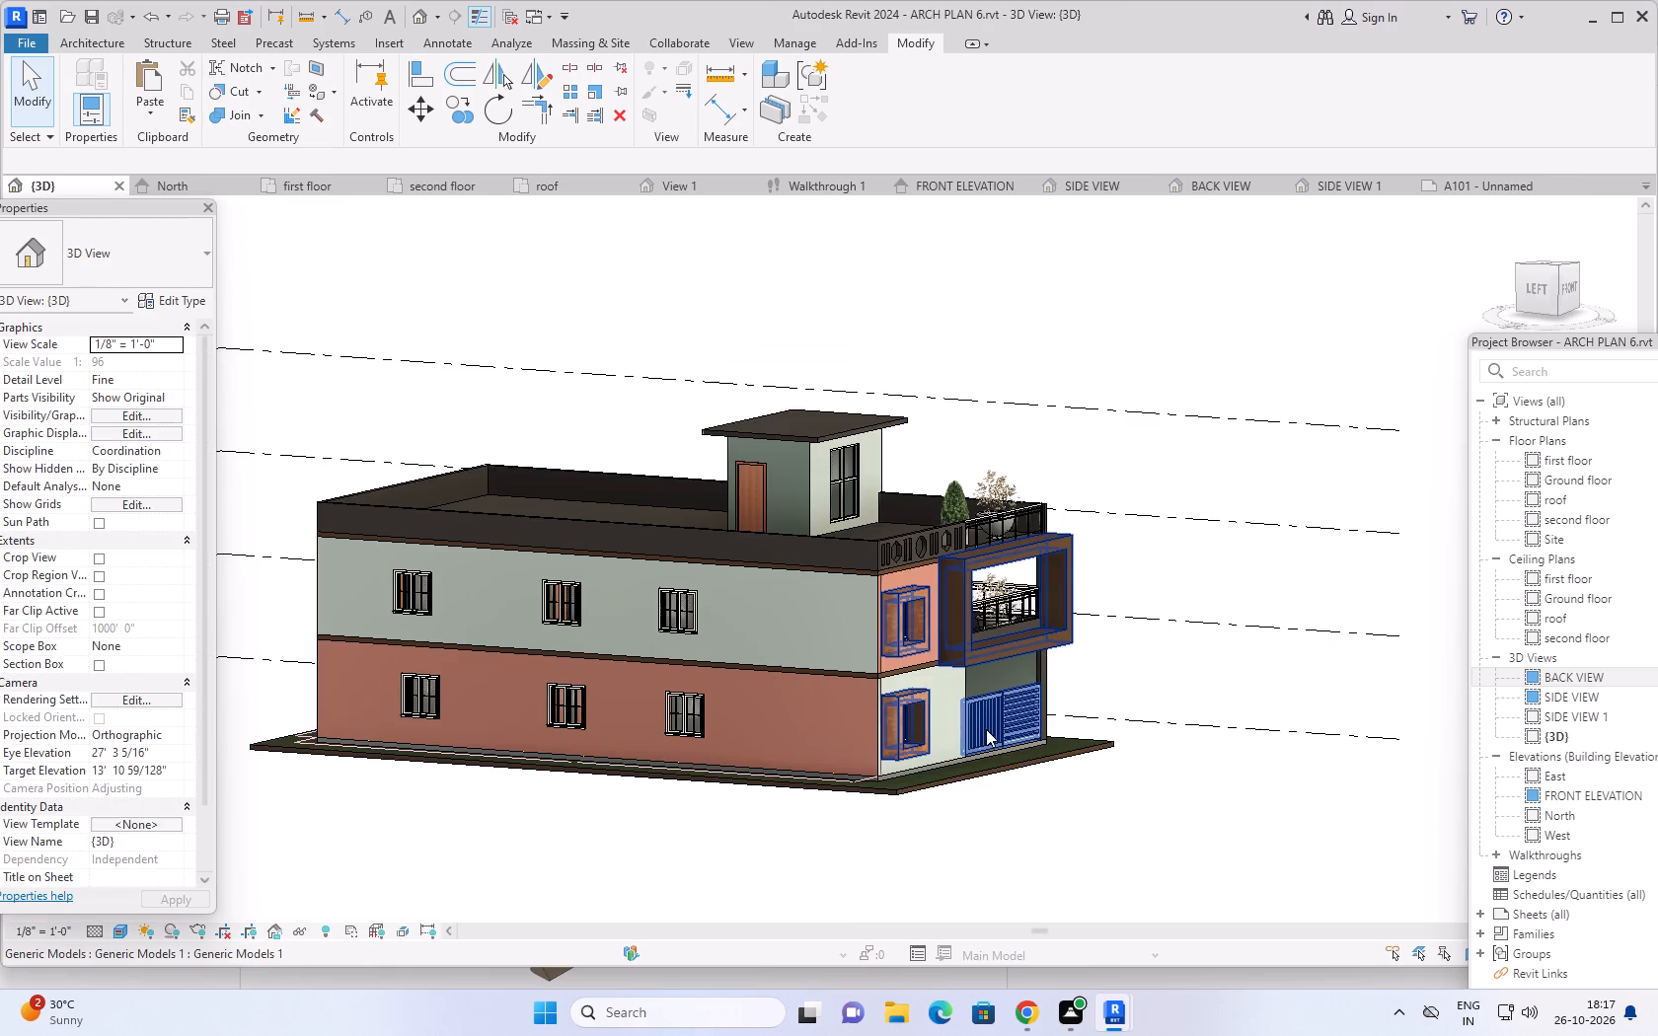
middle_click_drag(1149, 788, 678, 798)
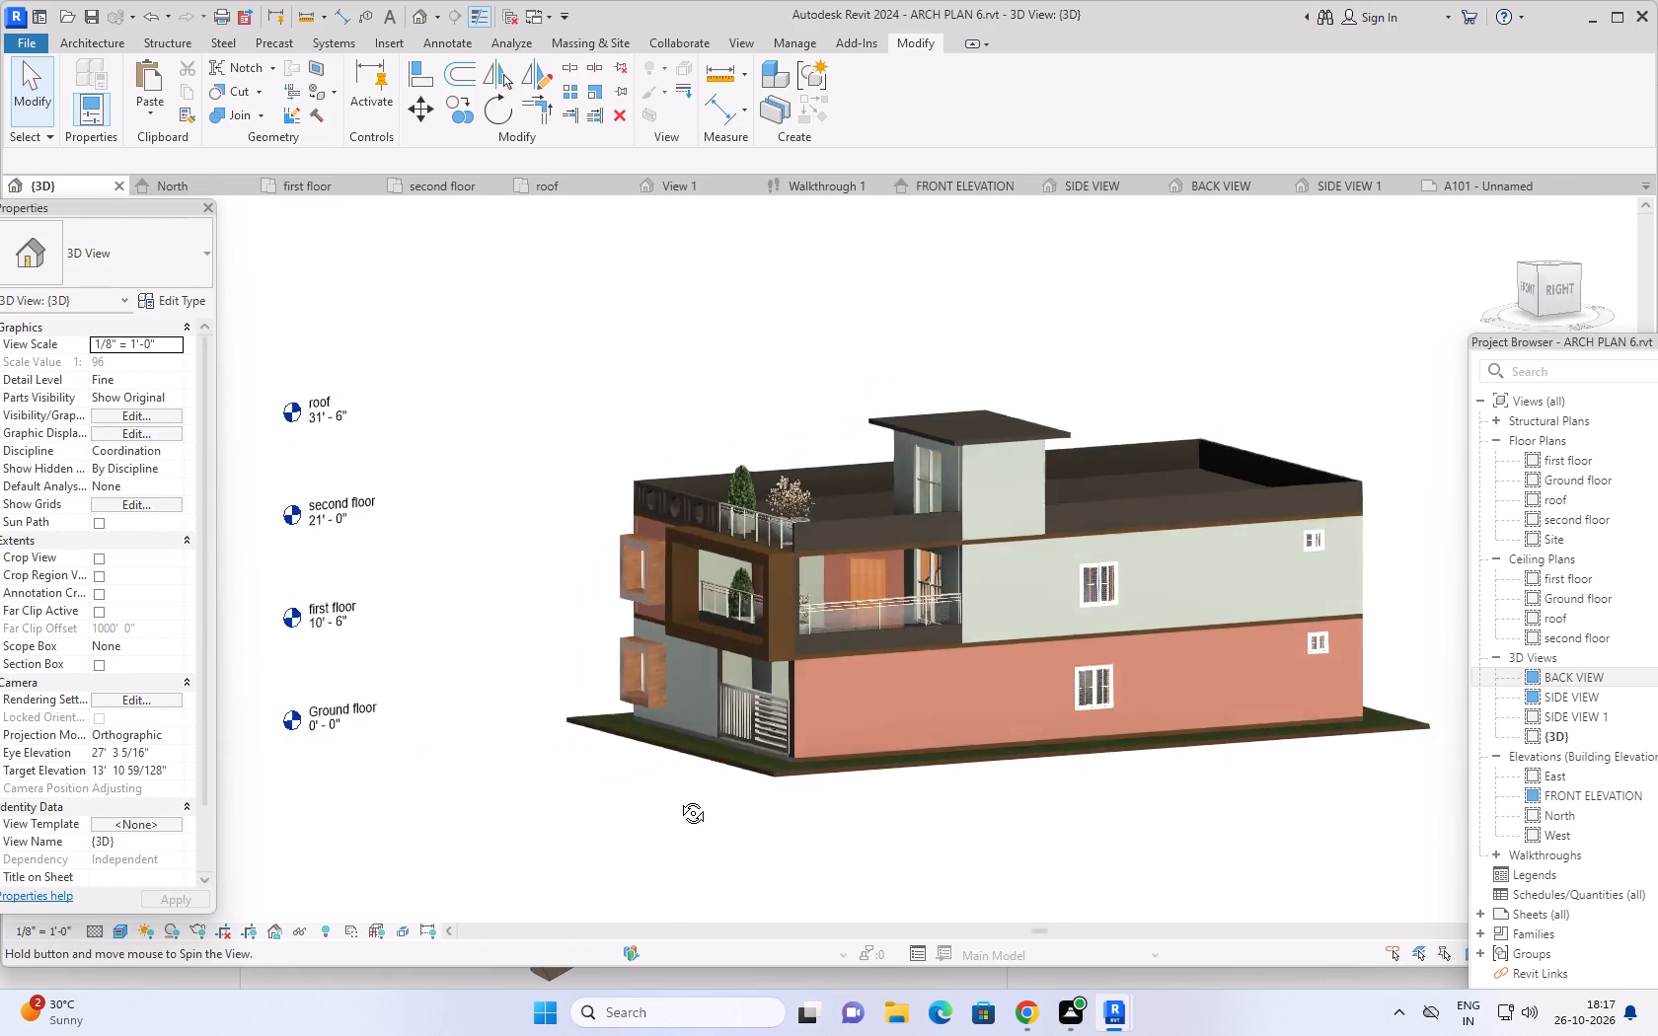
middle_click_drag(678, 798, 821, 794)
scroll(872, 812, "up", 1)
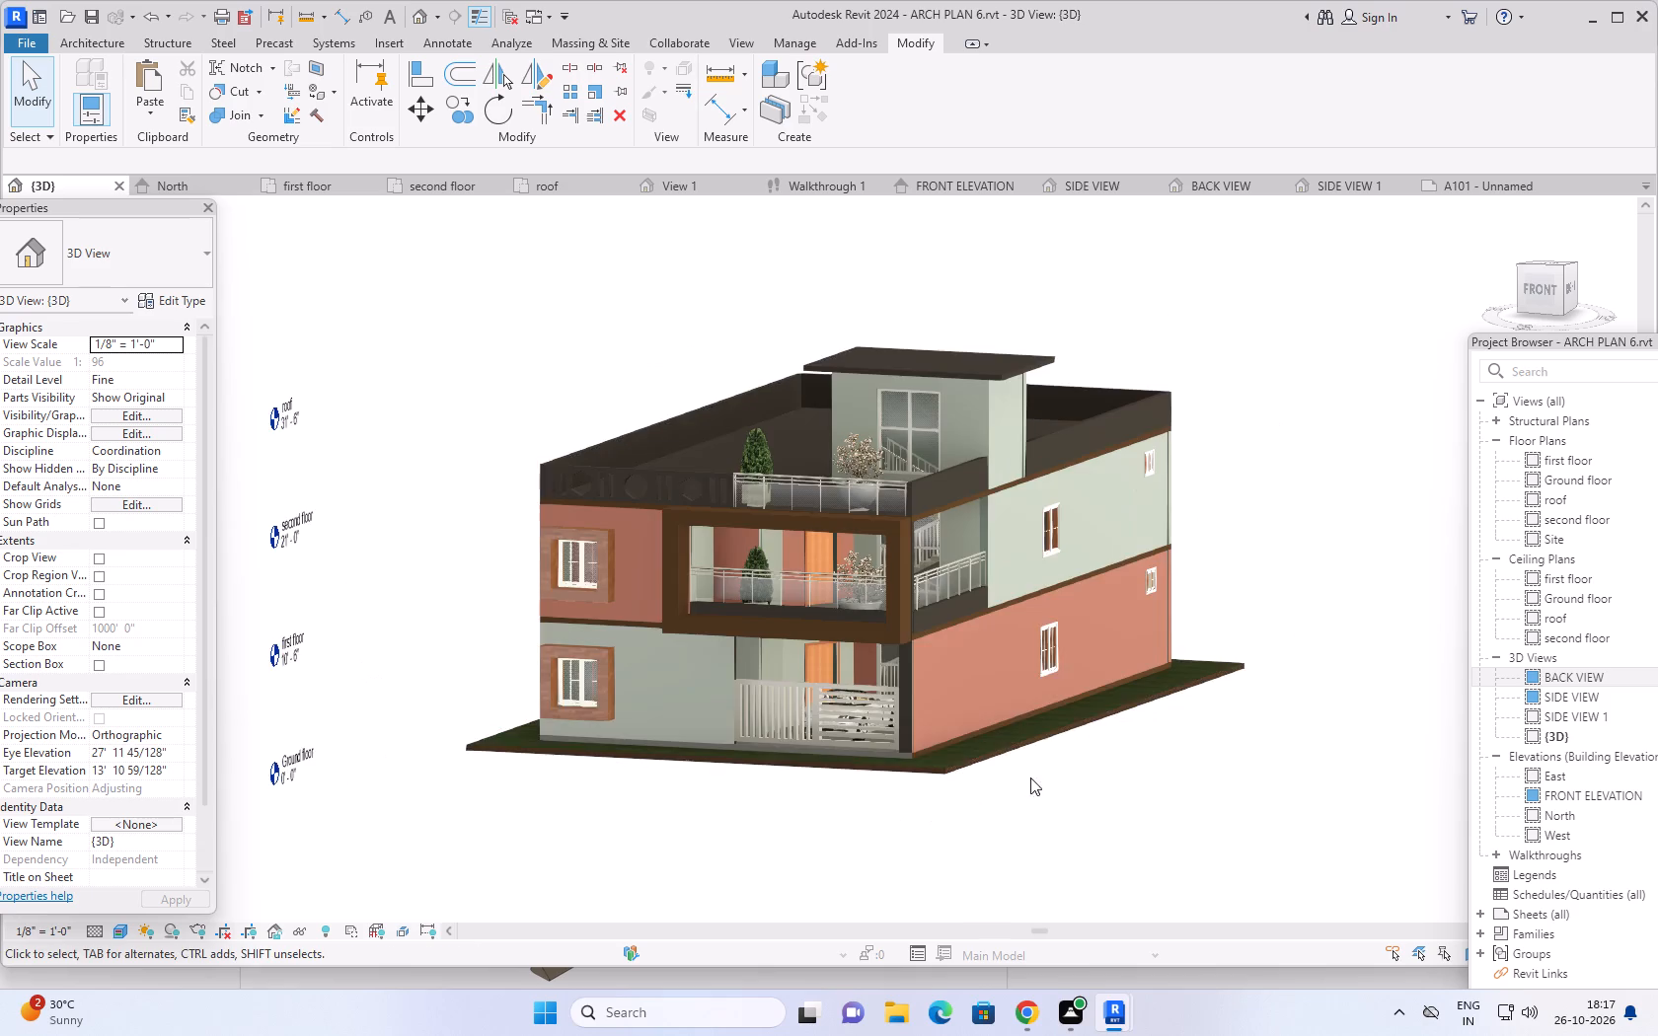
middle_click_drag(1033, 777, 1181, 755)
middle_click_drag(1212, 755, 1230, 735)
scroll(1234, 736, "up", 1)
middle_click_drag(1253, 751, 1281, 793)
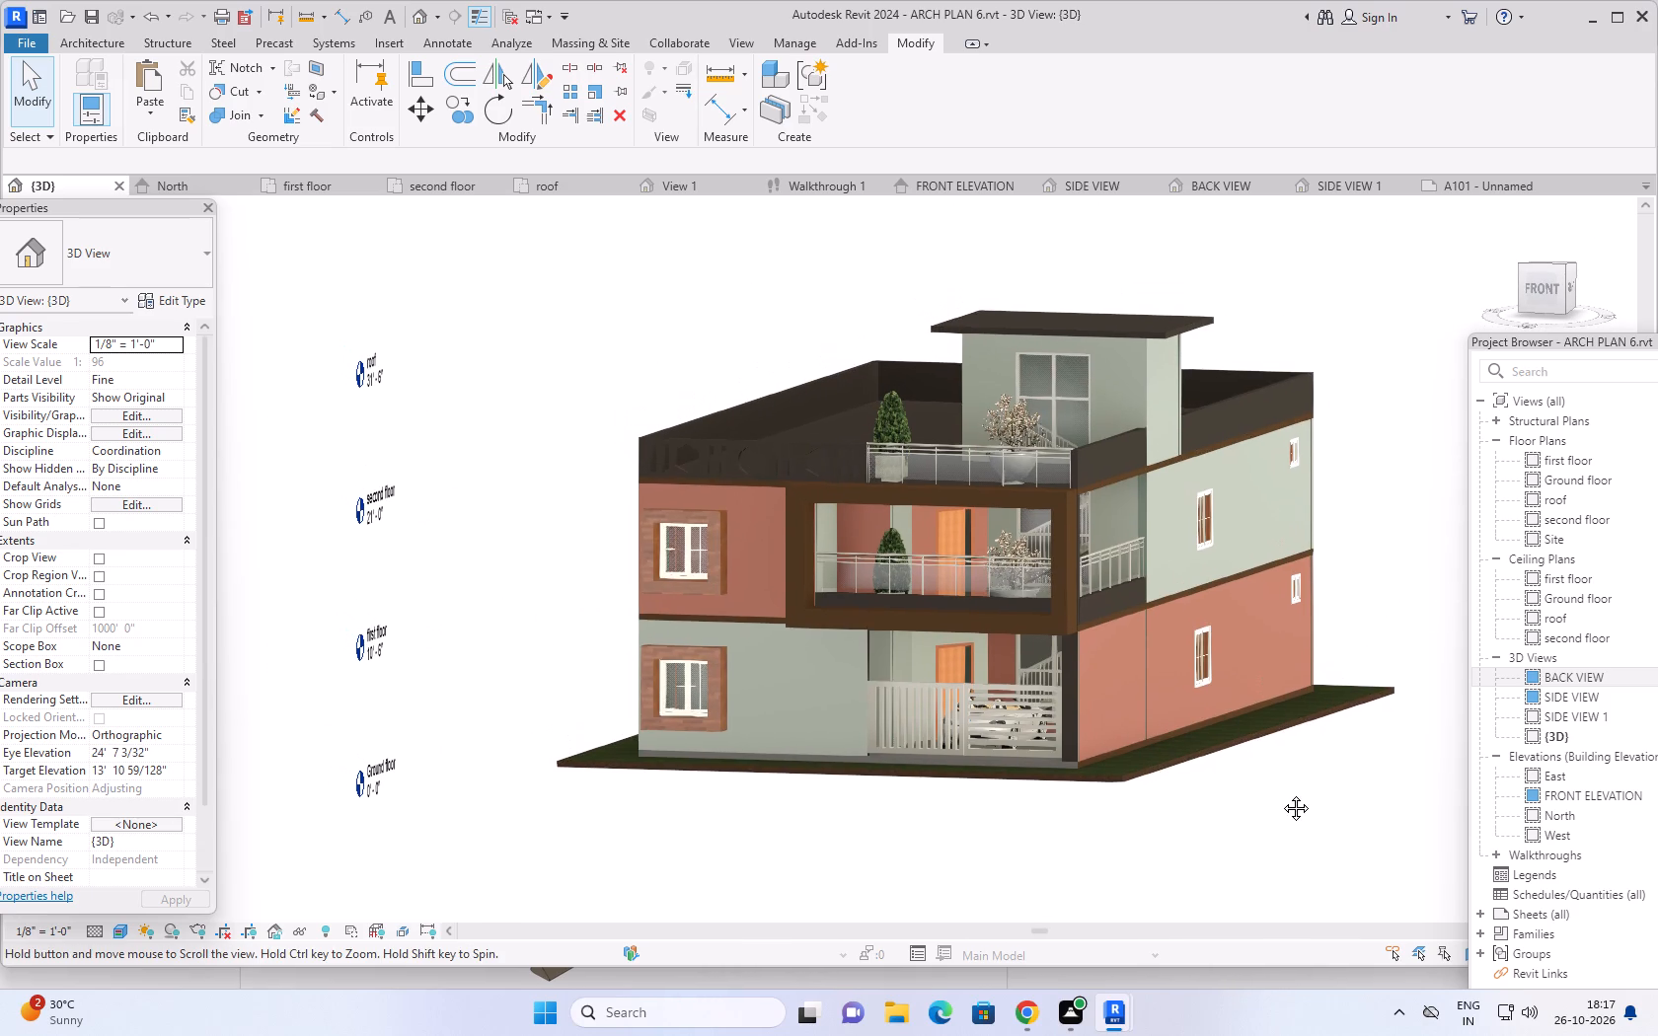
middle_click_drag(1281, 793, 1282, 794)
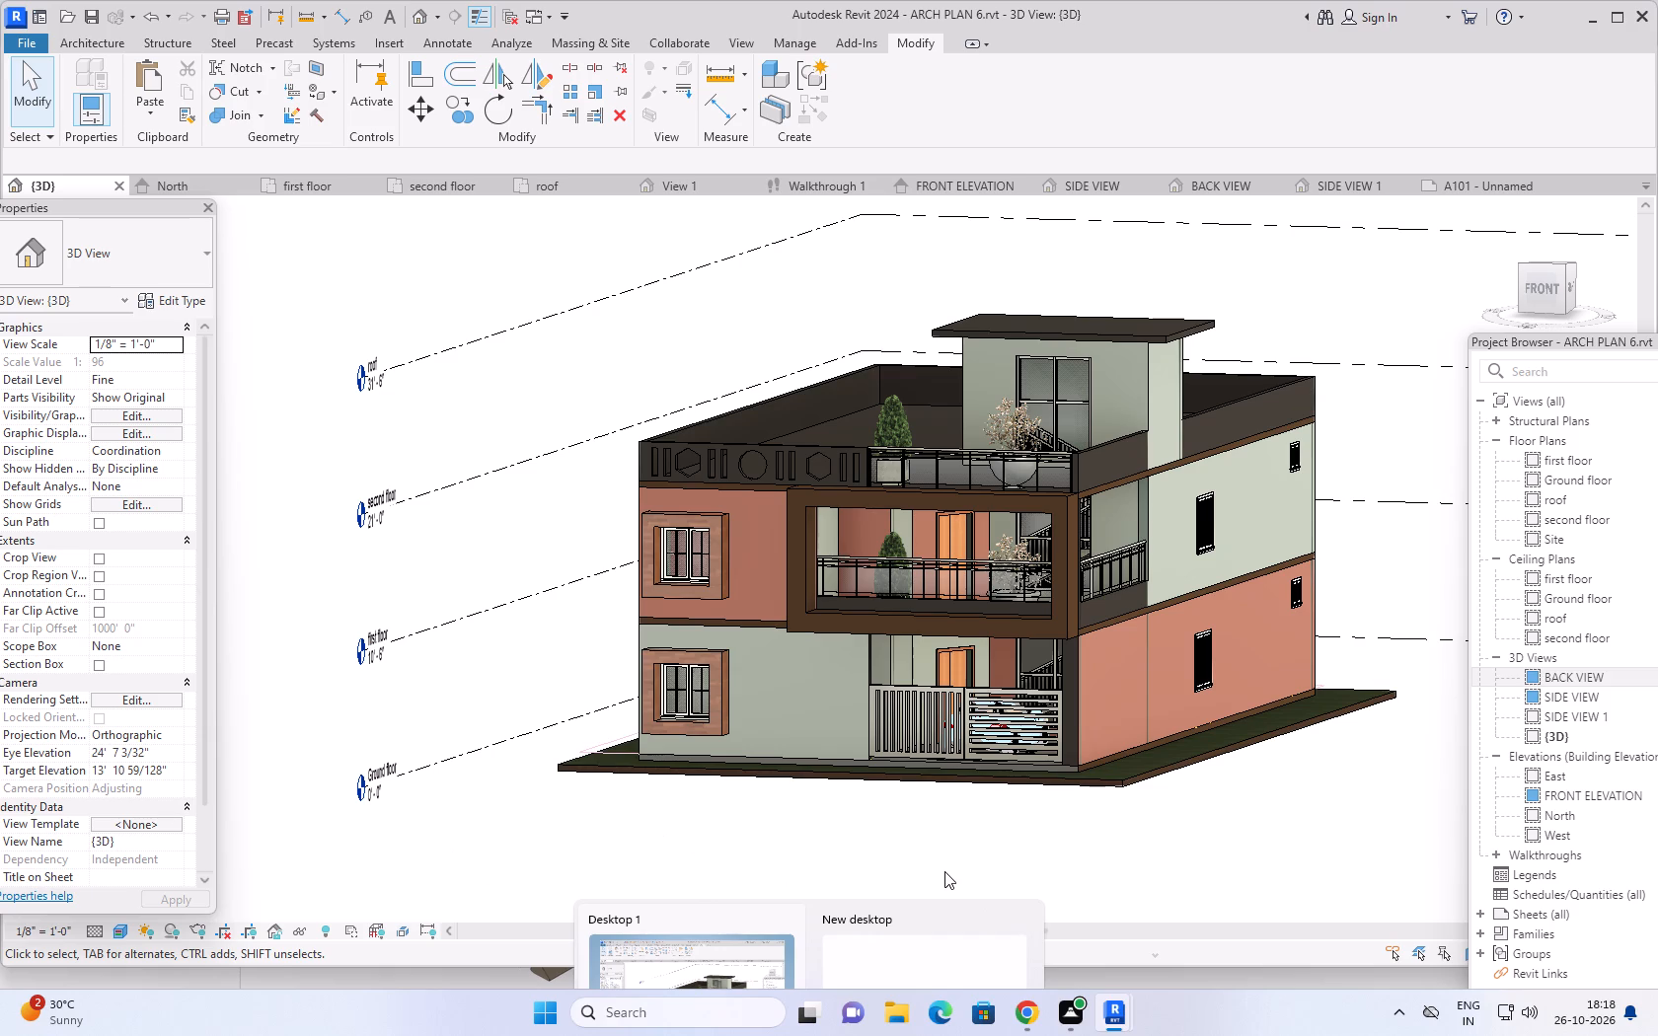
middle_click_drag(941, 866, 870, 866)
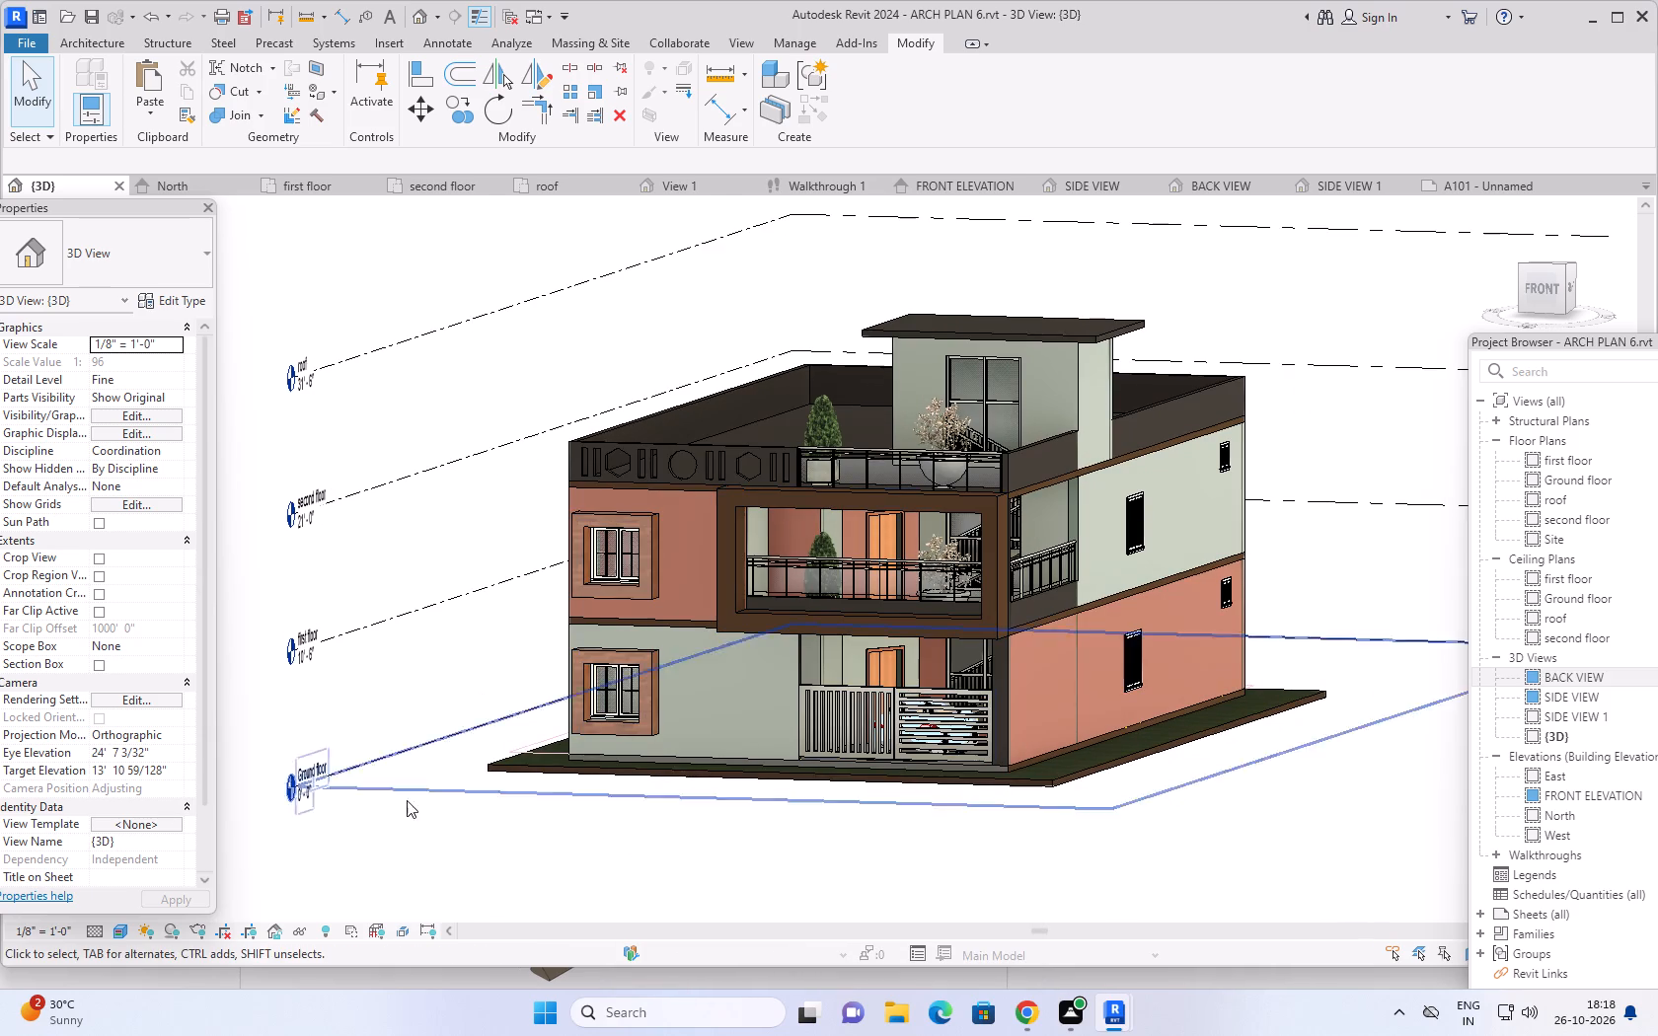
Set the {3D} view's graphic display background to Sky.
left_click(124, 927)
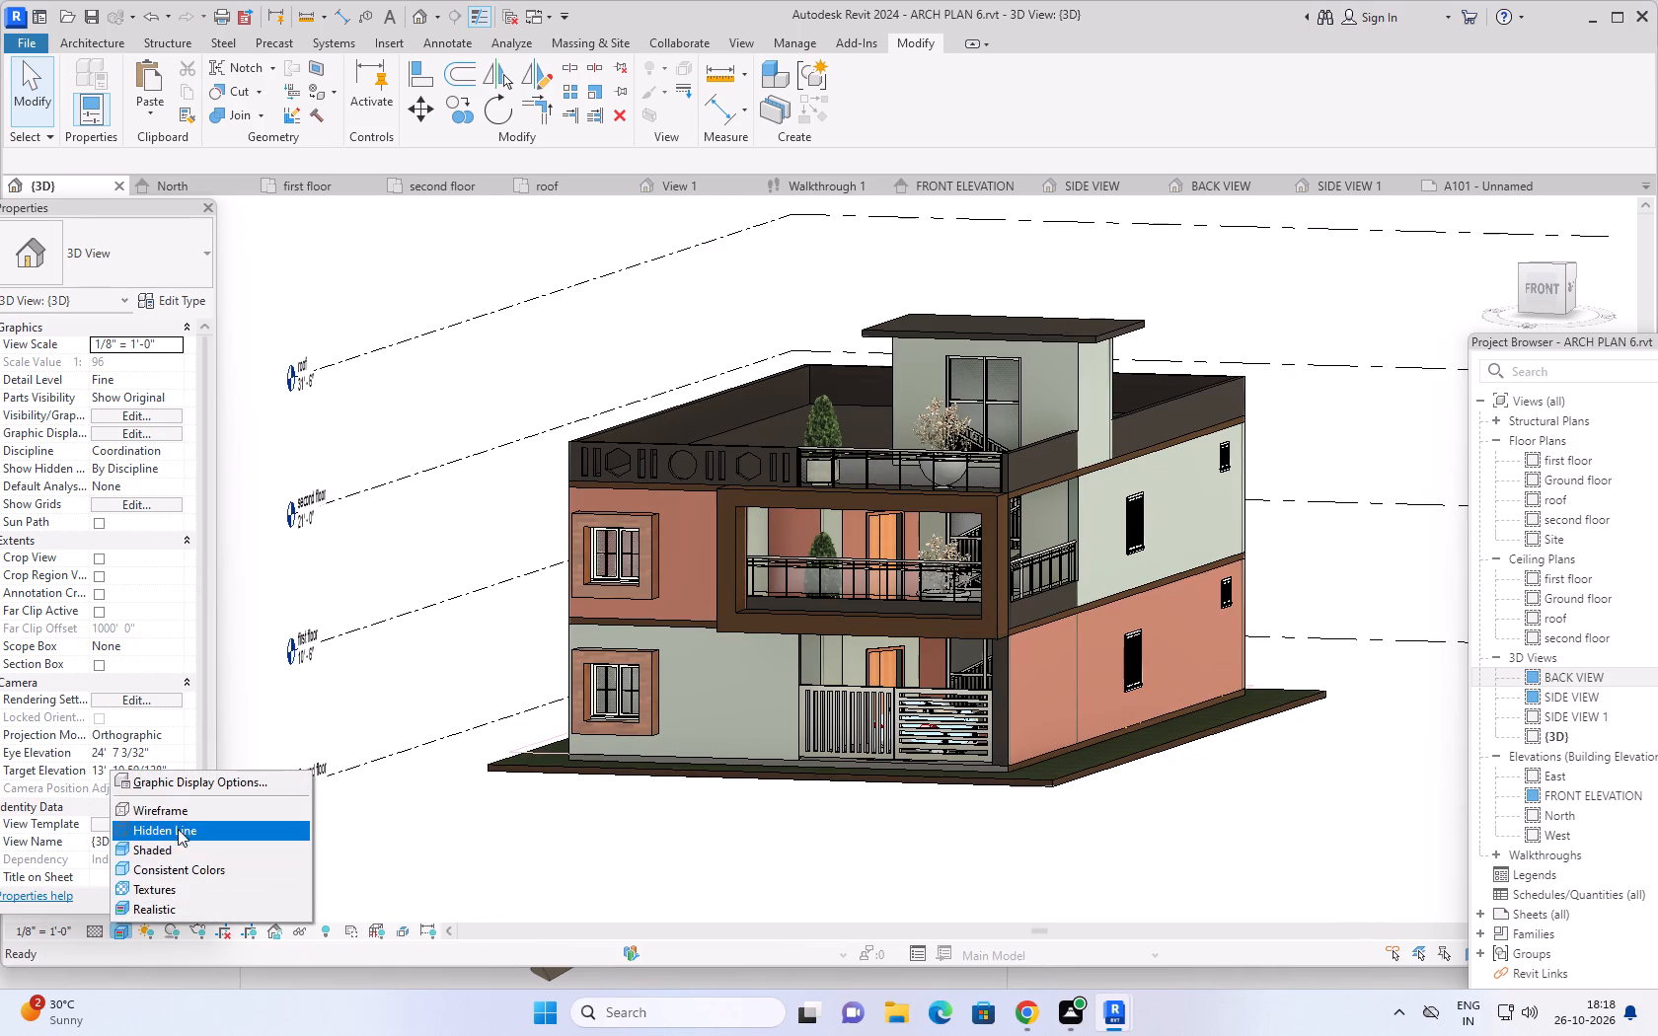
left_click(193, 787)
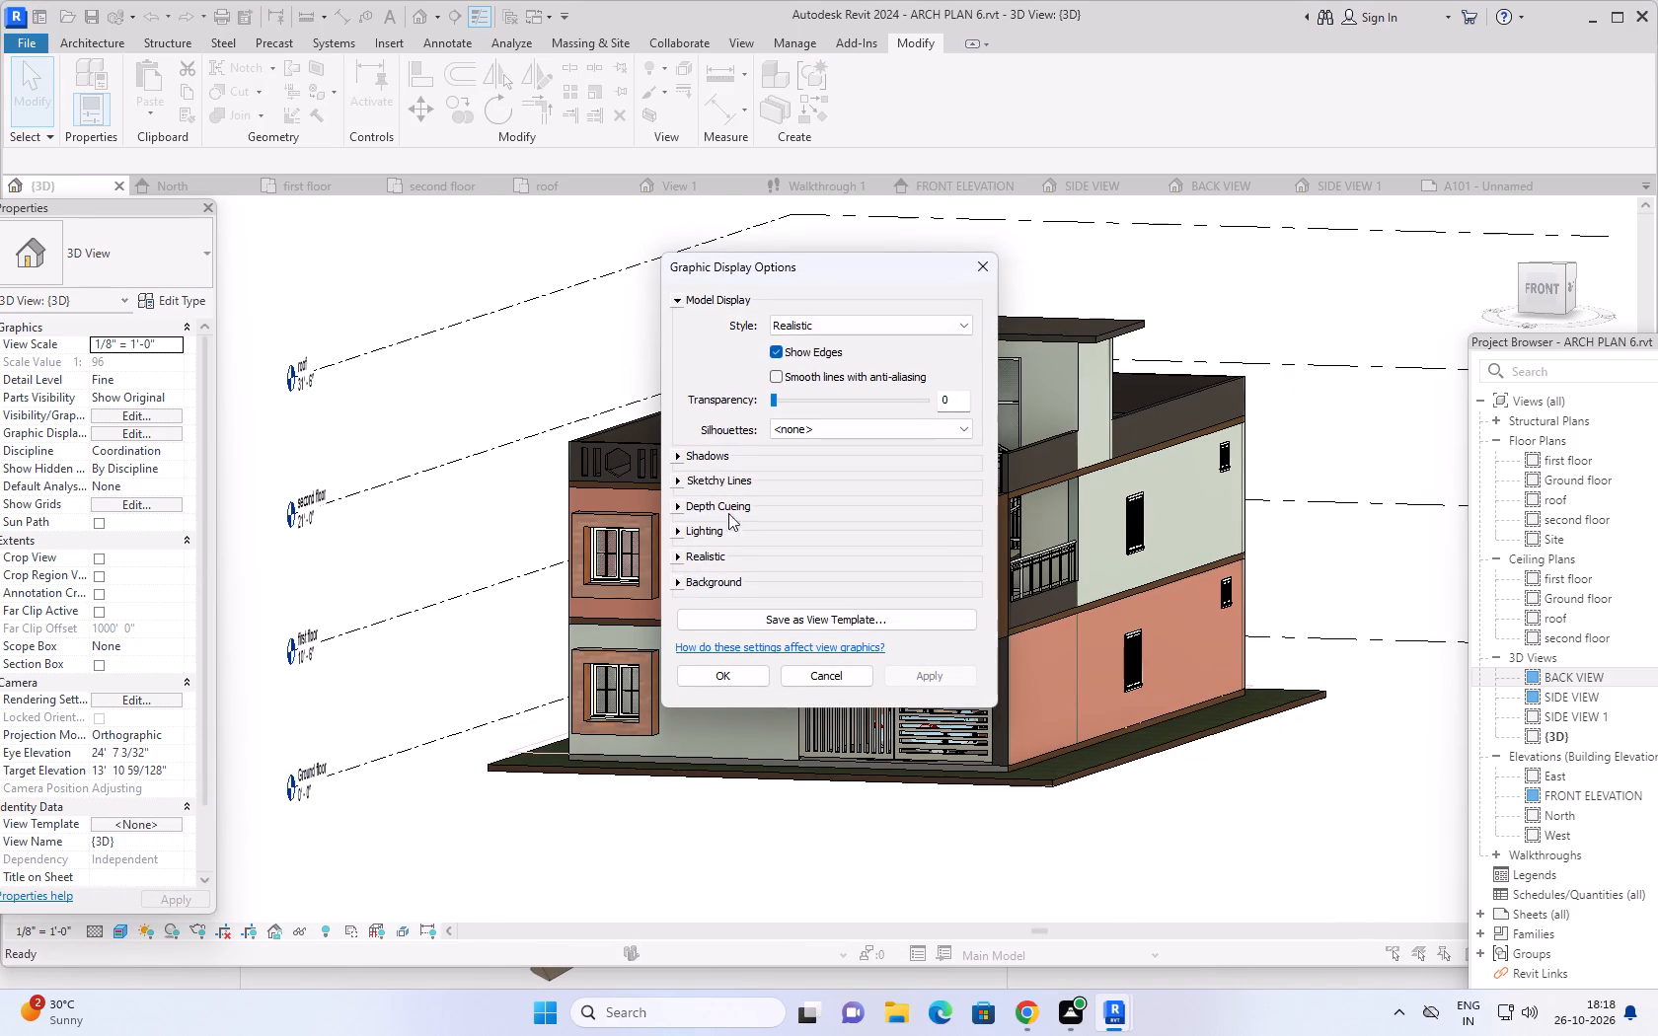
left_click(692, 581)
left_click(678, 582)
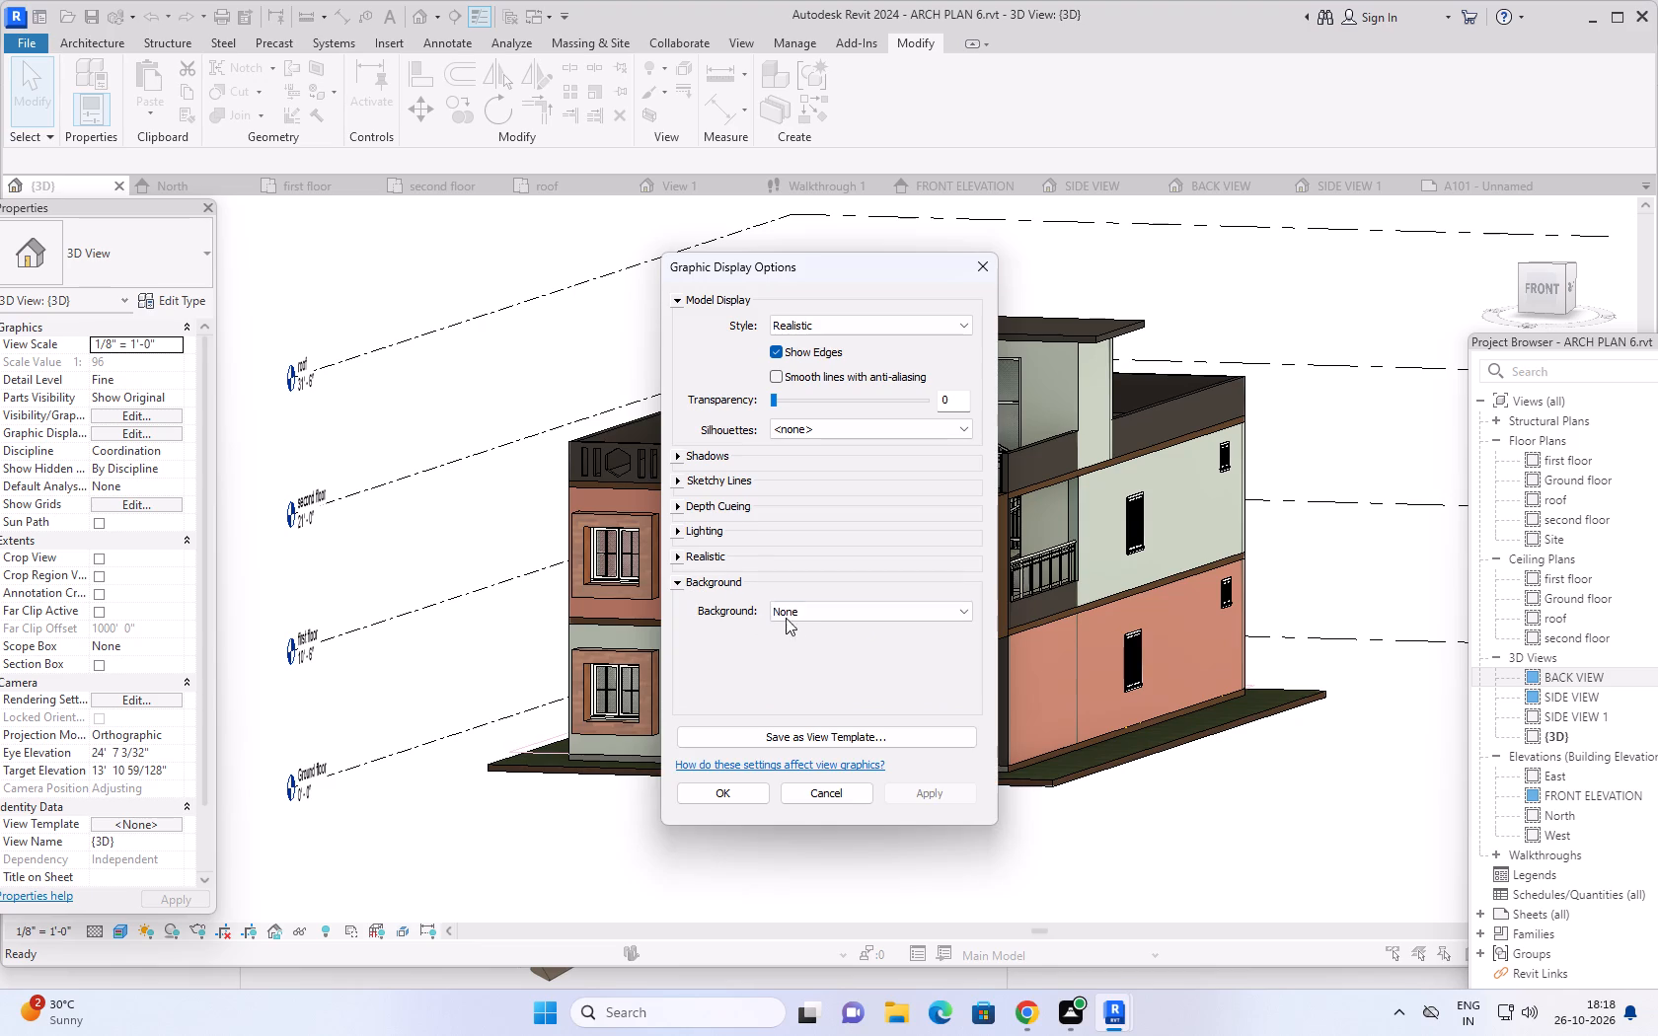
left_click(815, 617)
left_click(806, 642)
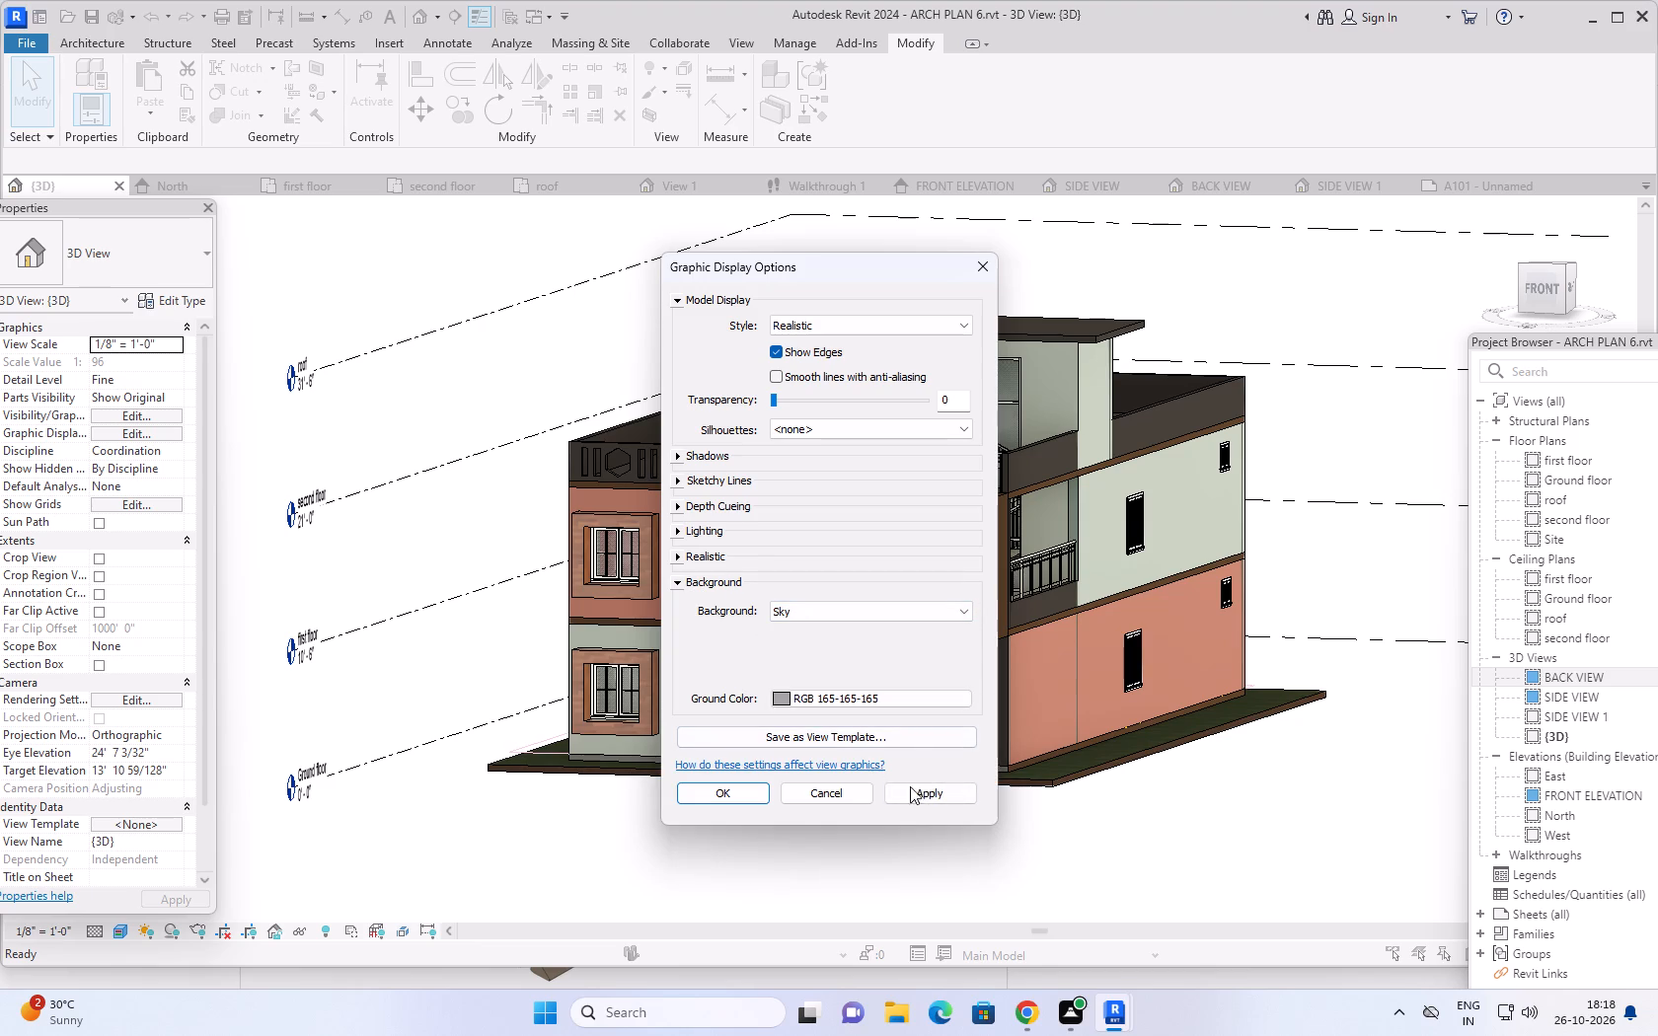
left_click(917, 787)
left_click(736, 791)
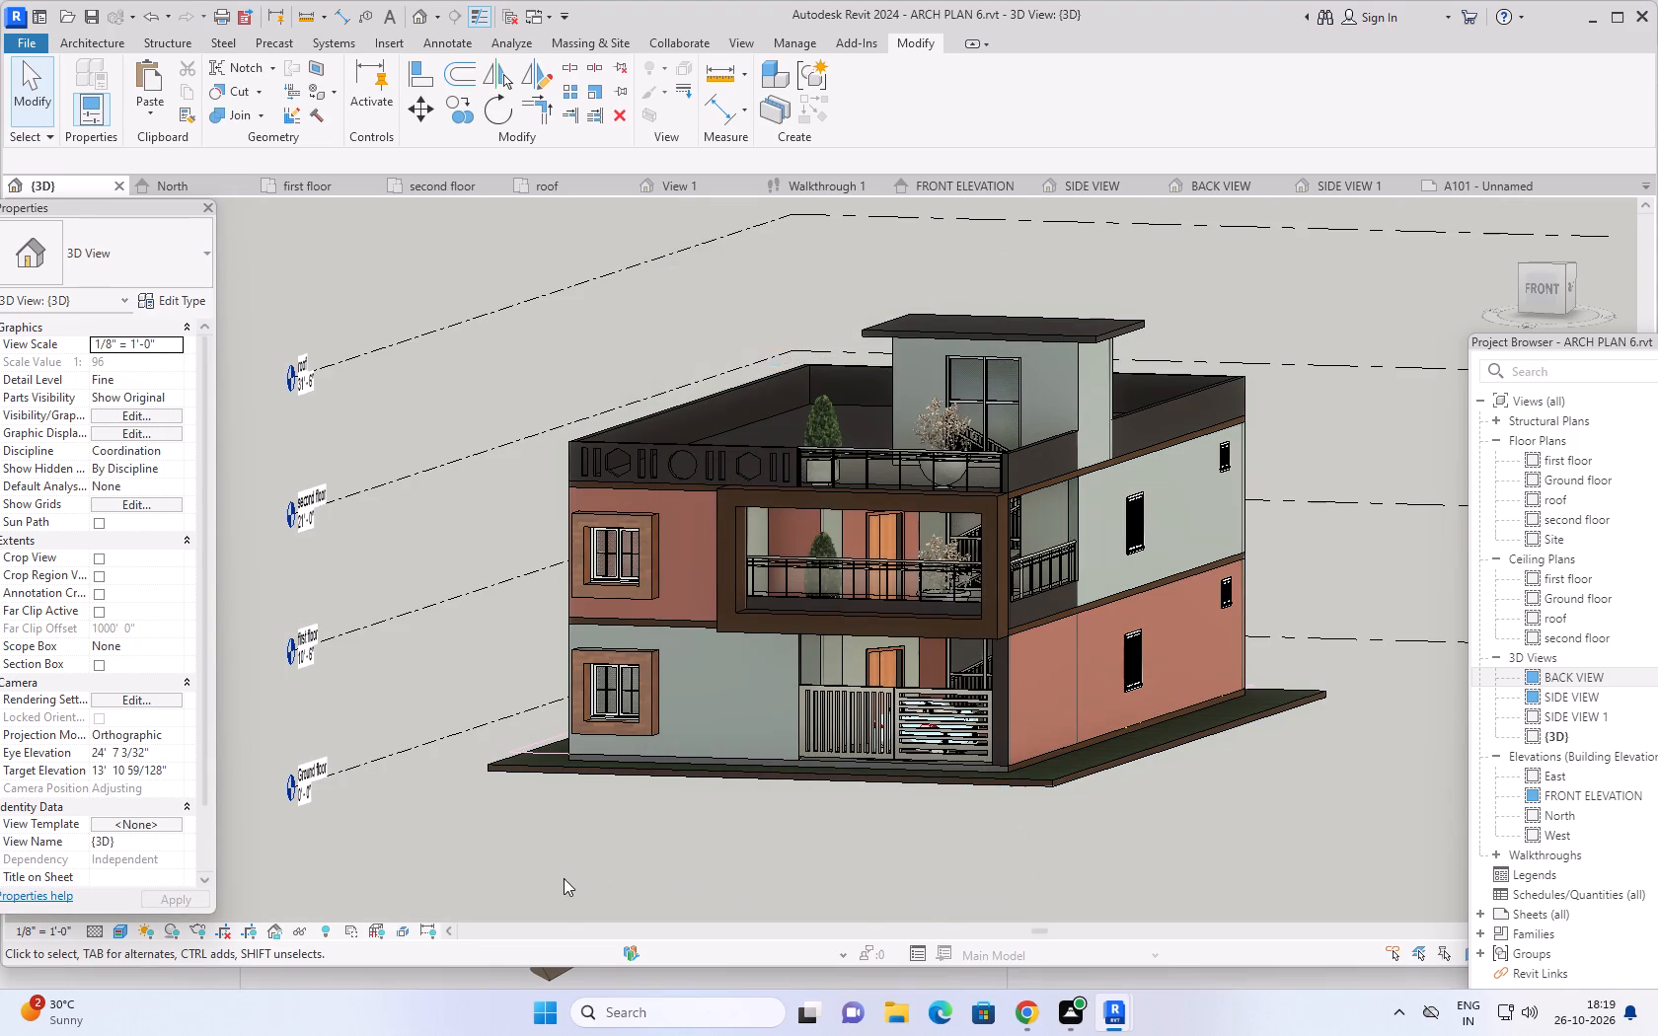
Configure the rendering with Medium quality, Printer resolution at 300 DPI and the Sky: No Clouds background.
scroll(545, 864, "down", 1)
scroll(557, 862, "up", 1)
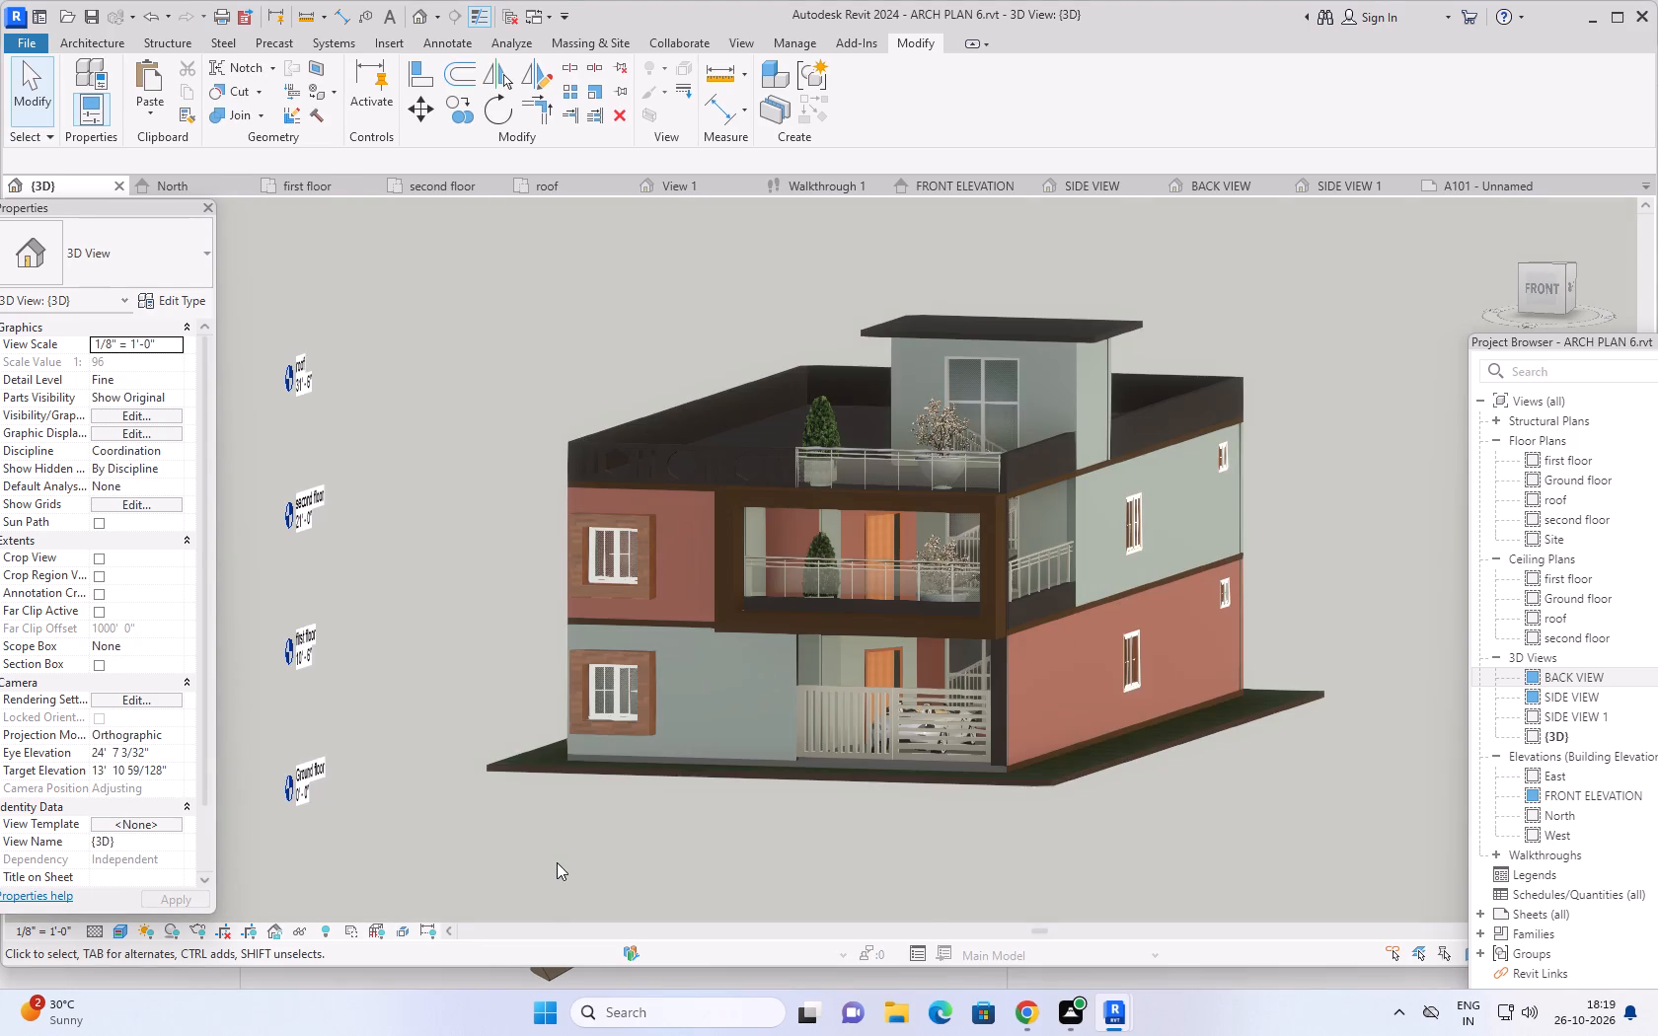
middle_click_drag(558, 861, 584, 861)
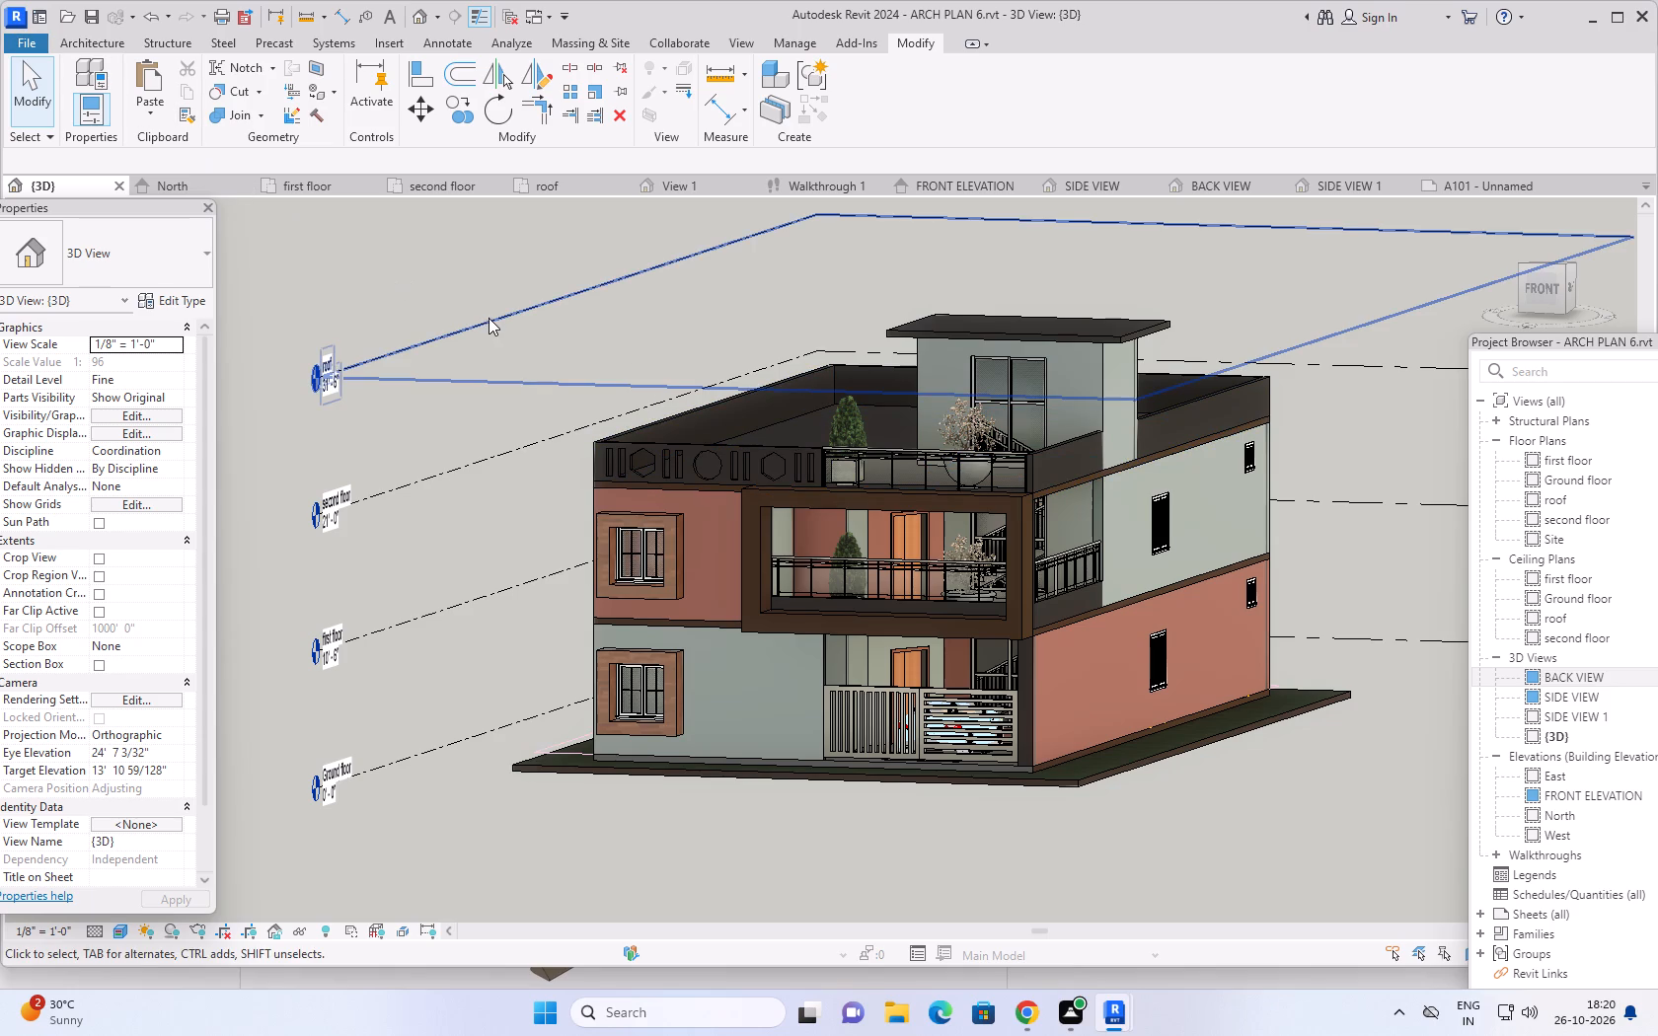
type("RR")
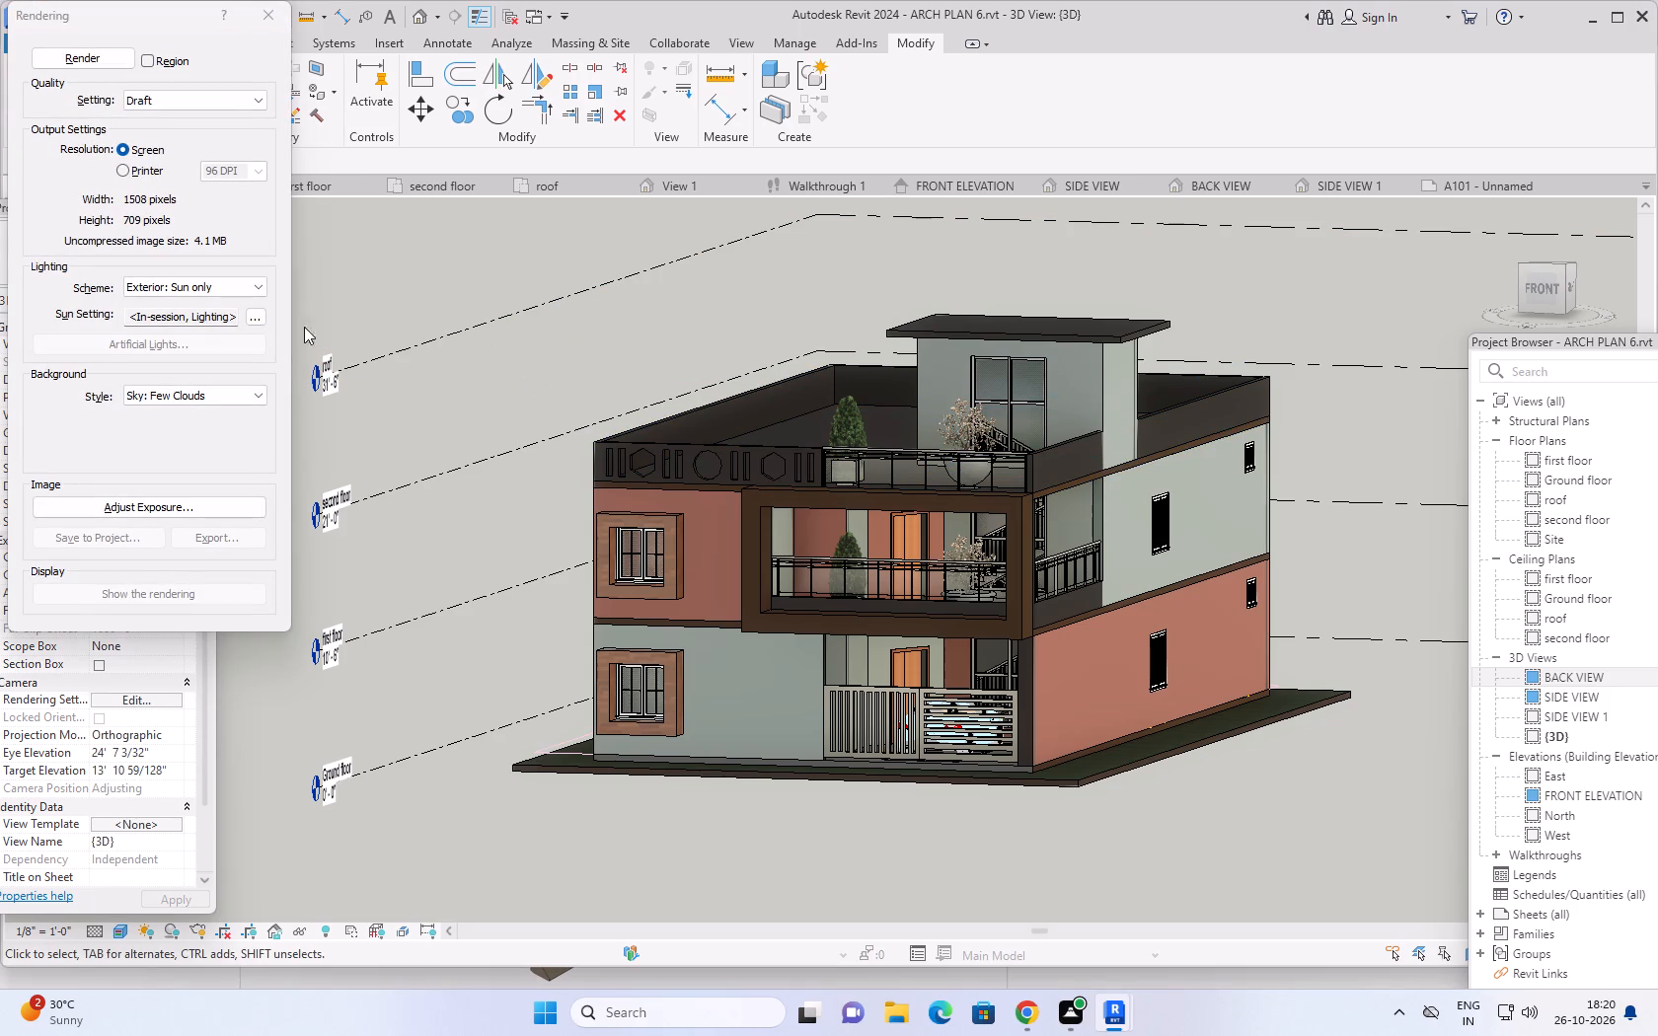
left_click(118, 166)
left_click(256, 173)
left_click(235, 210)
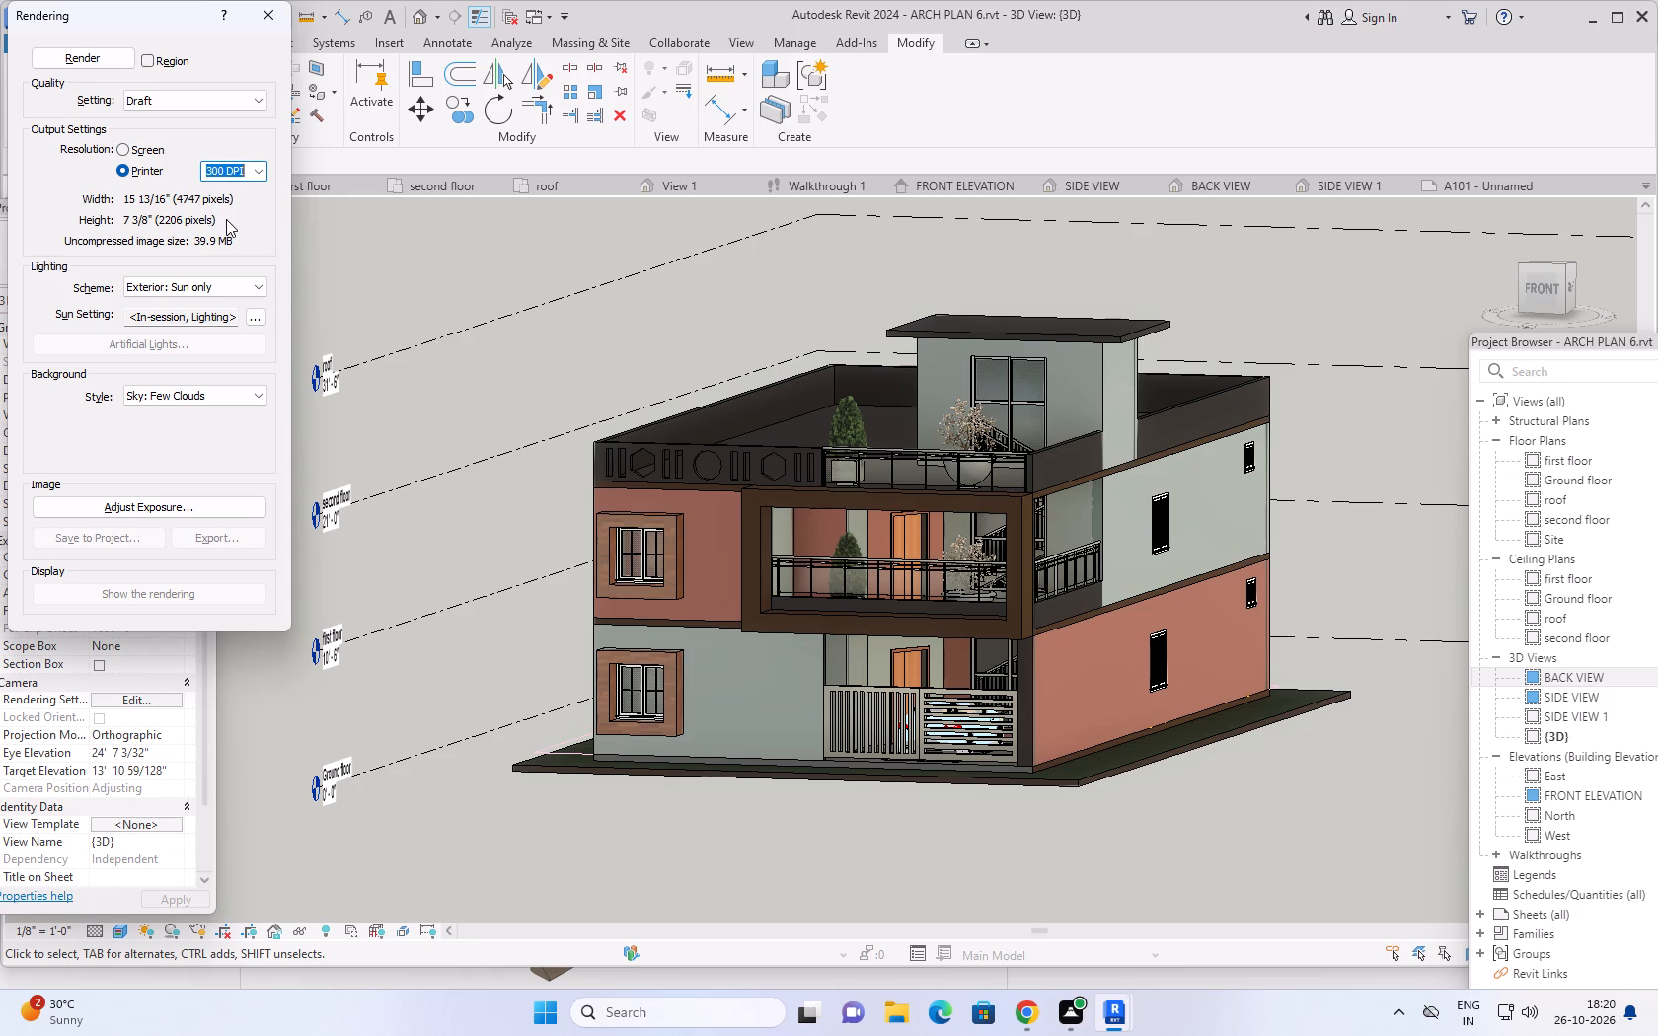
left_click(239, 99)
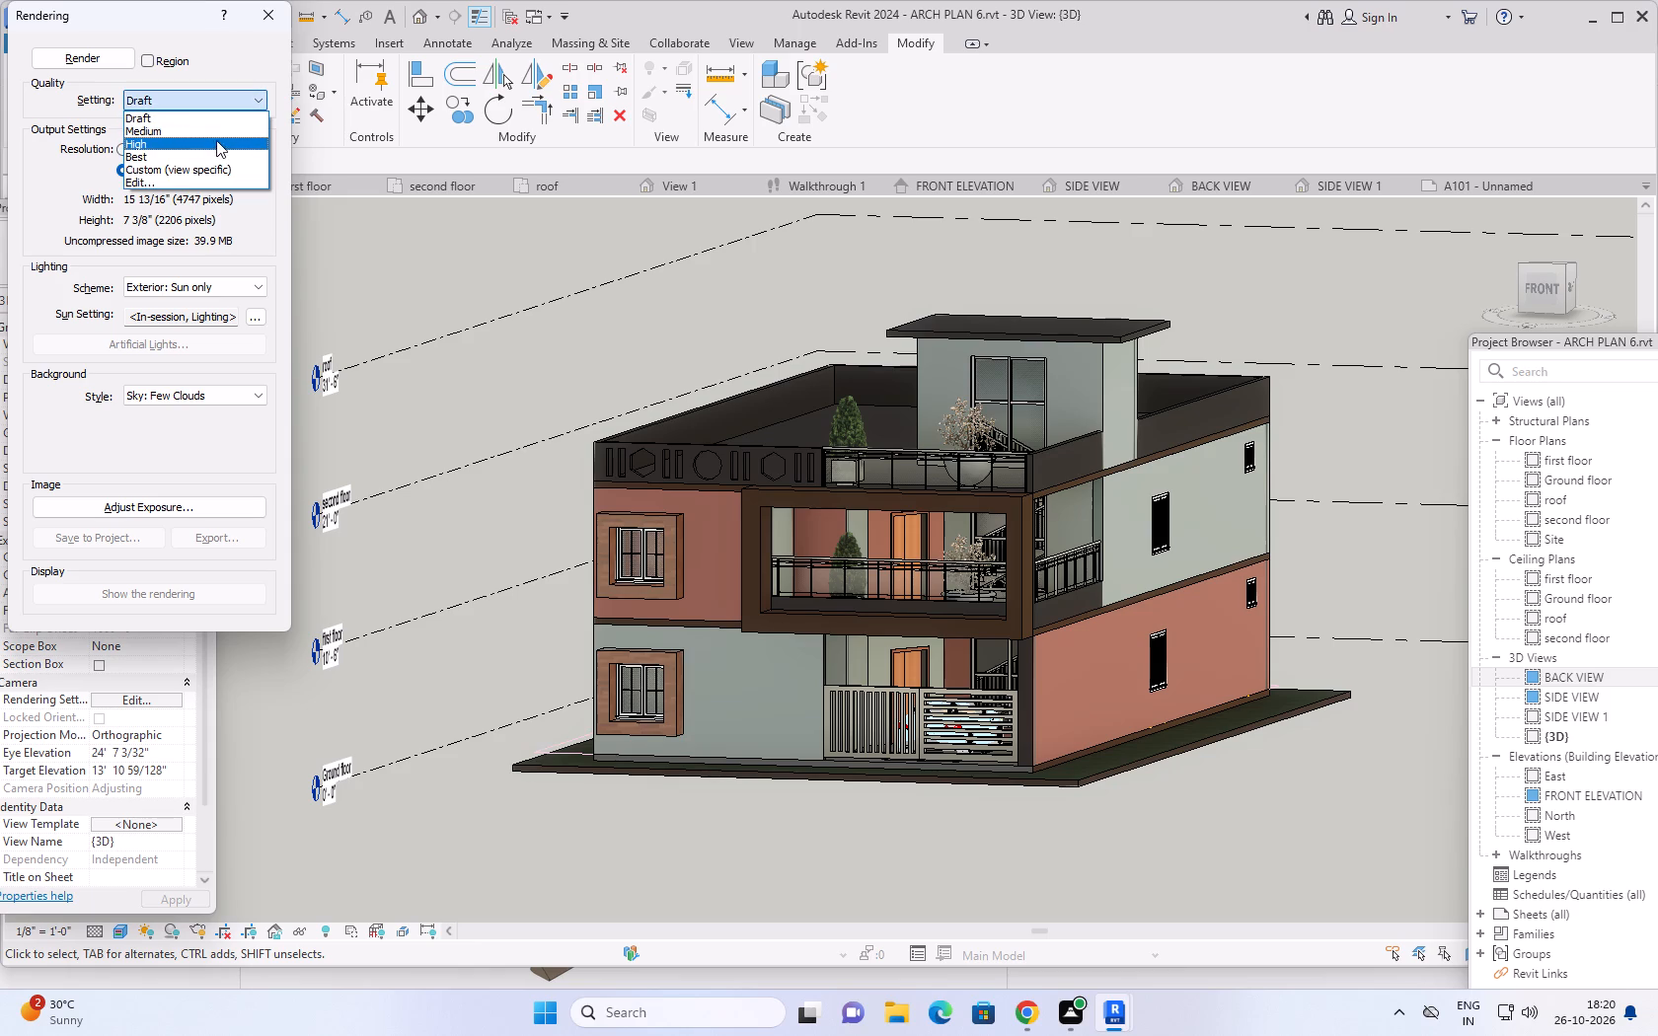
left_click(219, 132)
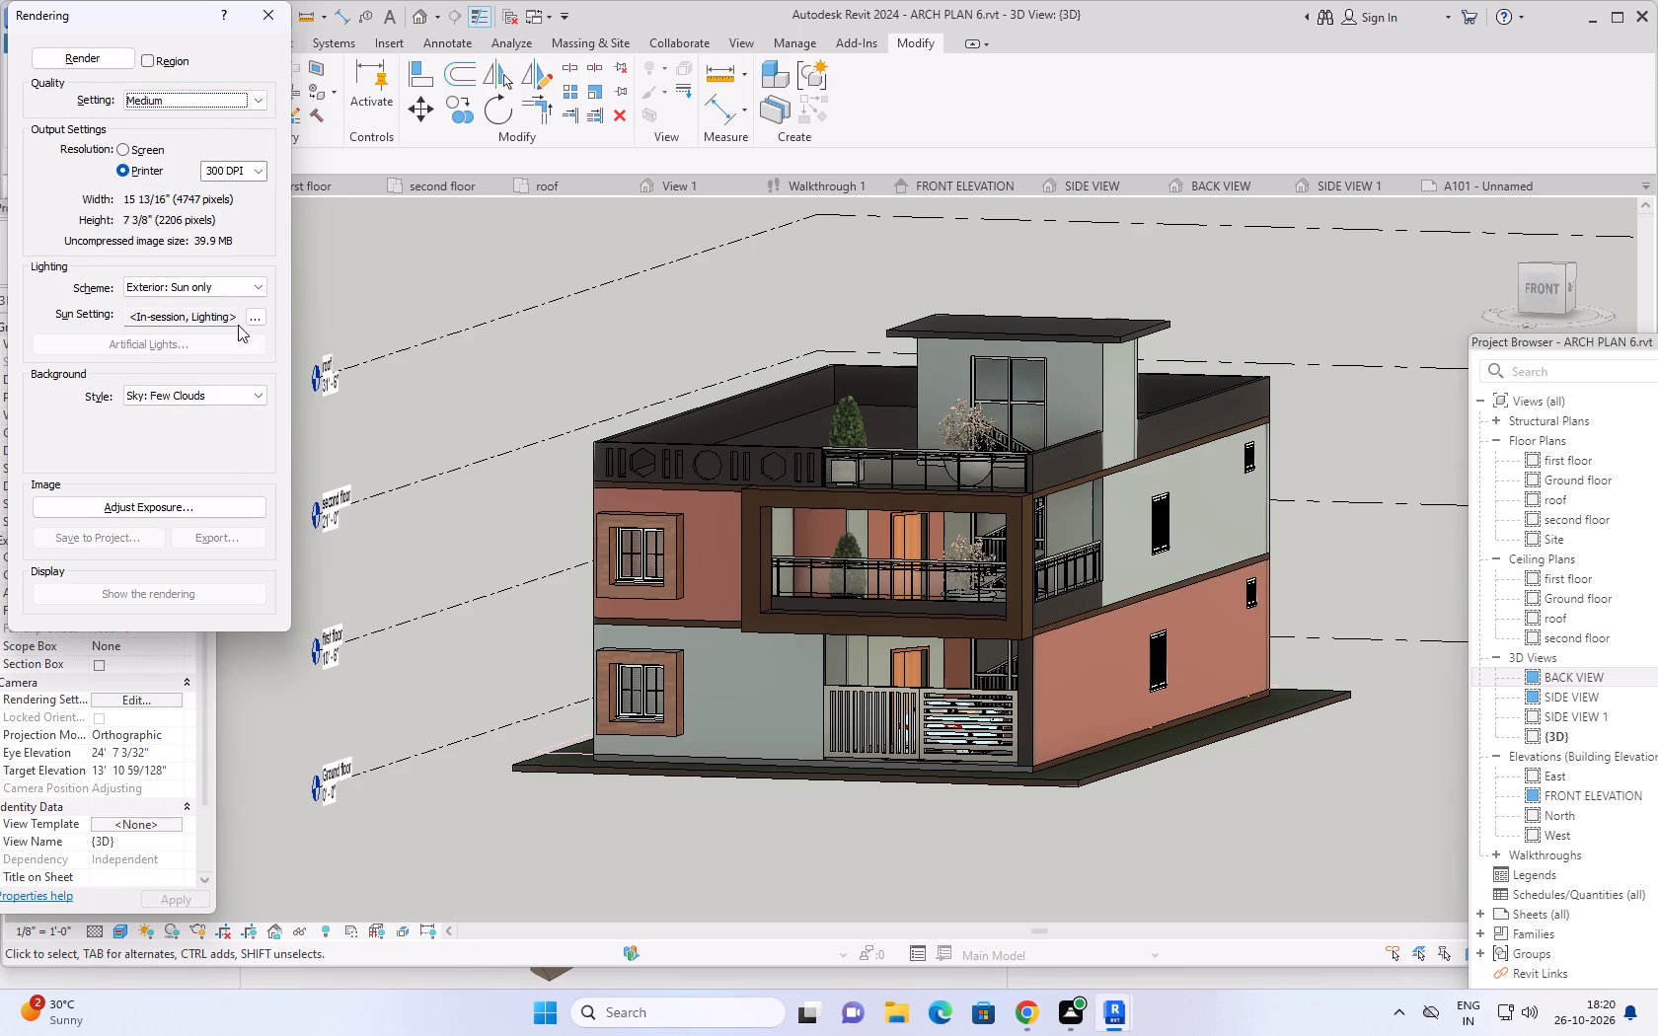
left_click(241, 394)
left_click(211, 414)
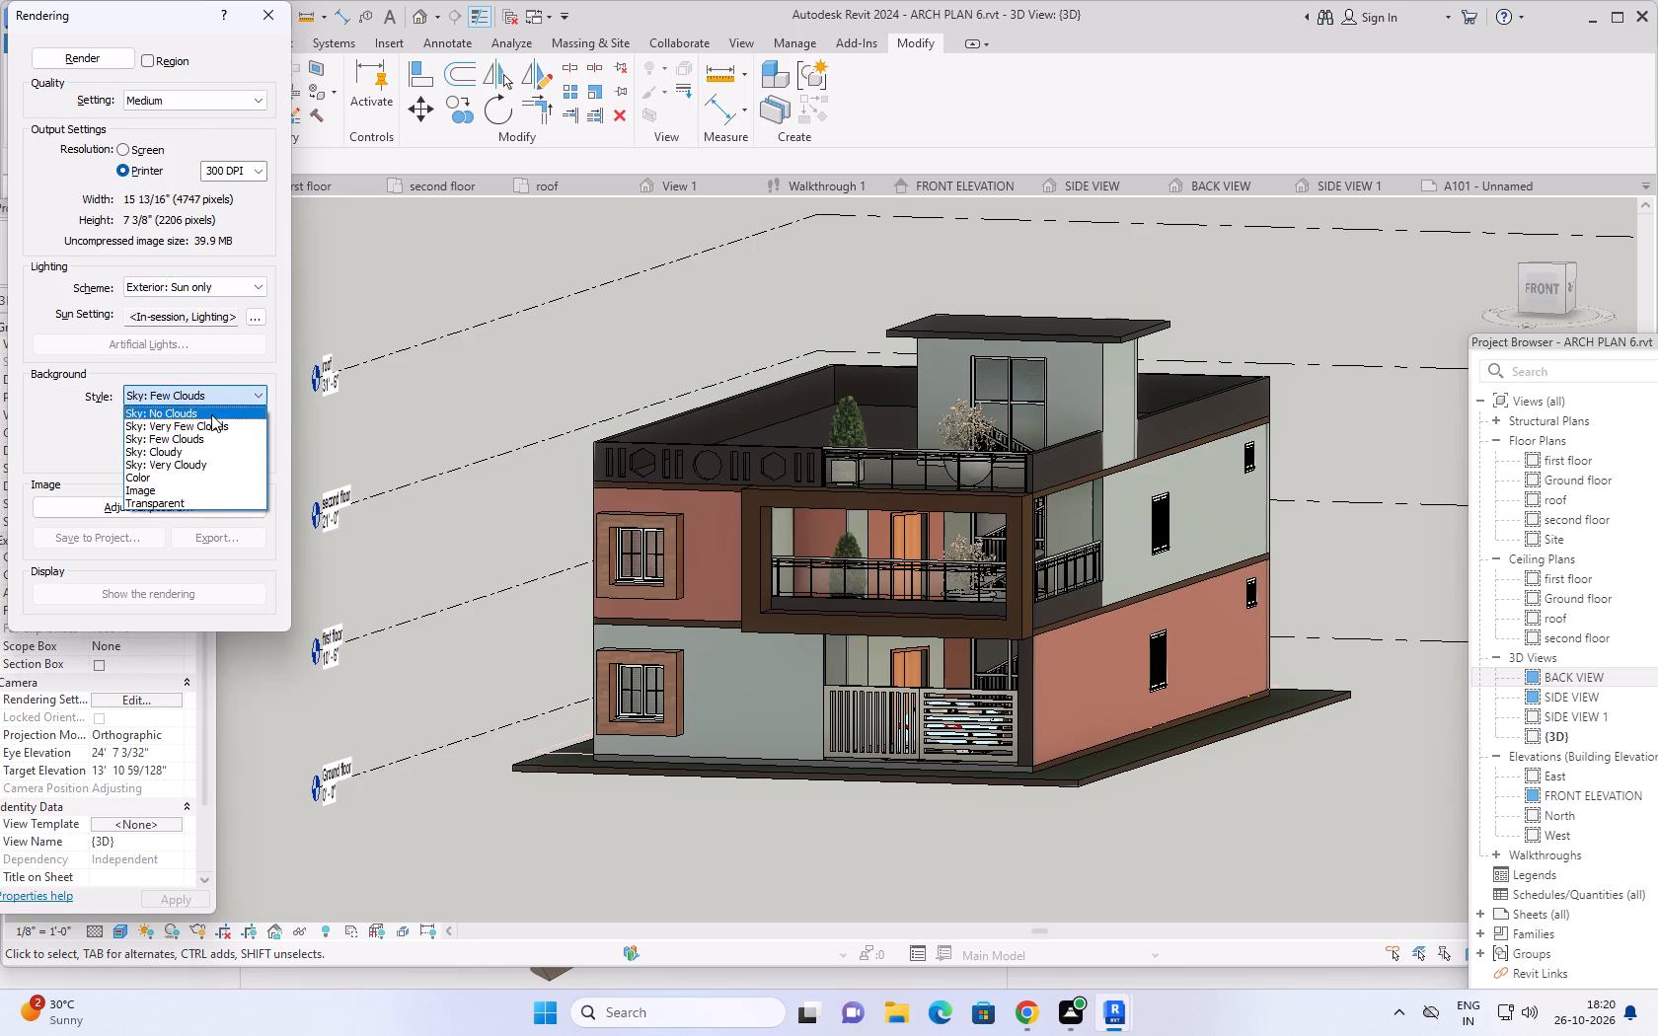
Set the rendering's sun study to Still and open its location settings.
left_click(253, 317)
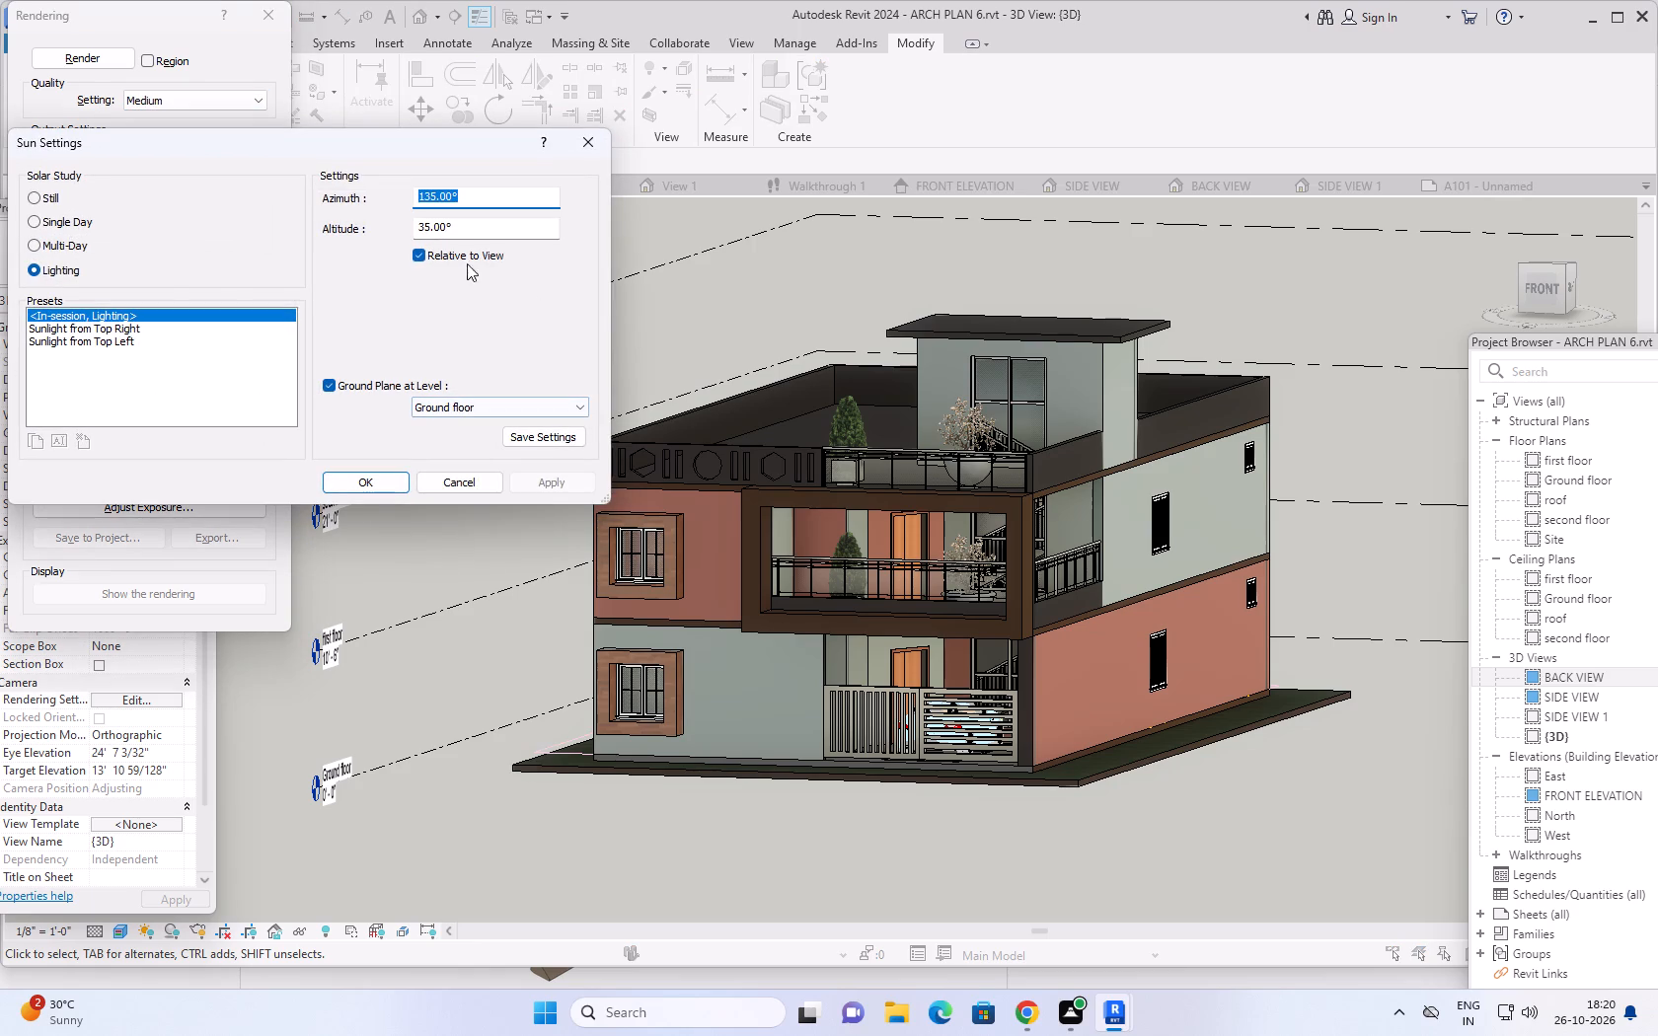
left_click(35, 196)
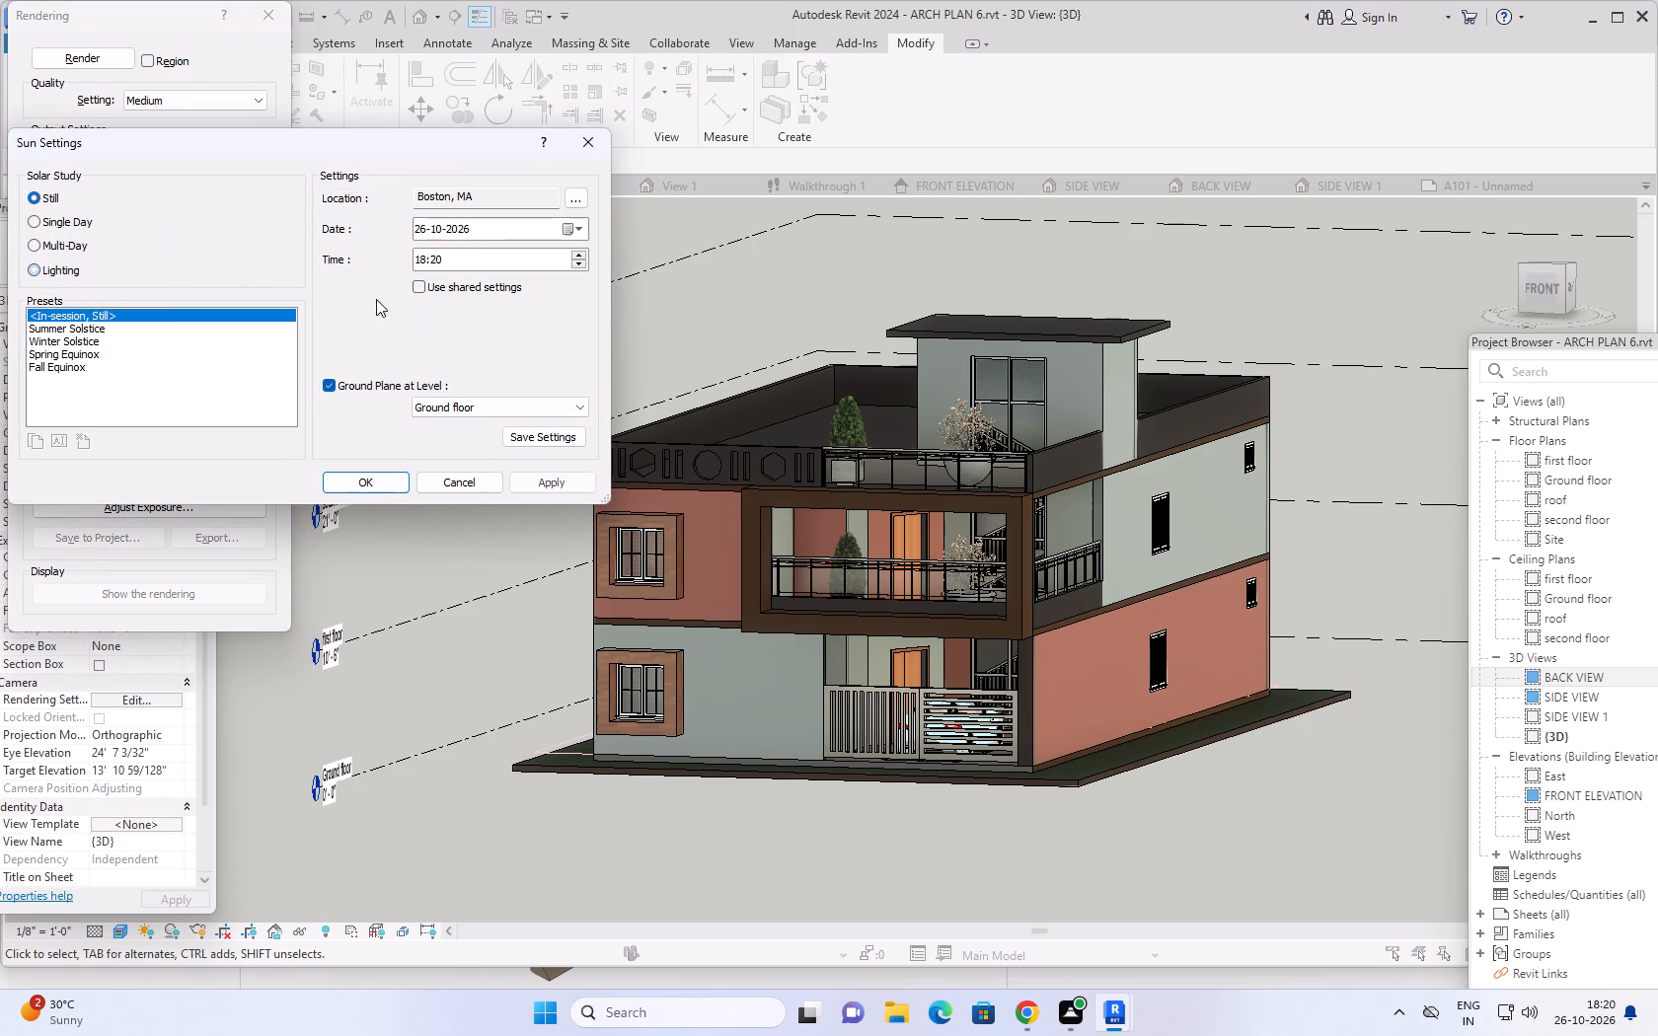
left_click(570, 198)
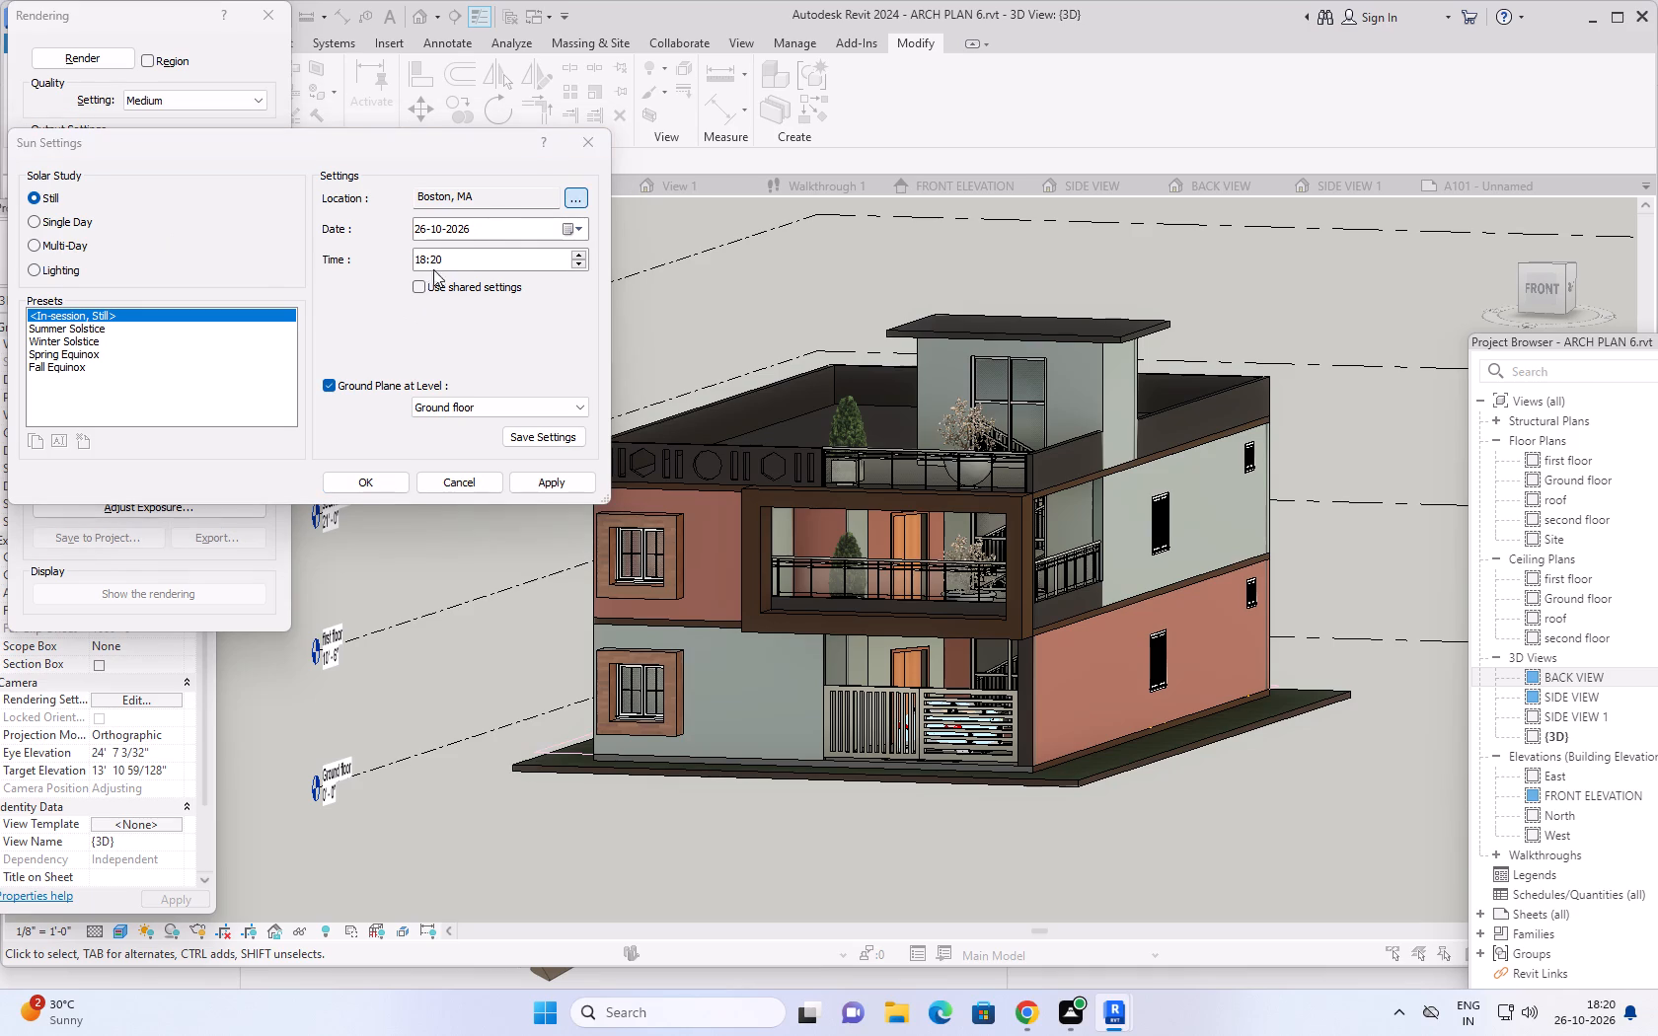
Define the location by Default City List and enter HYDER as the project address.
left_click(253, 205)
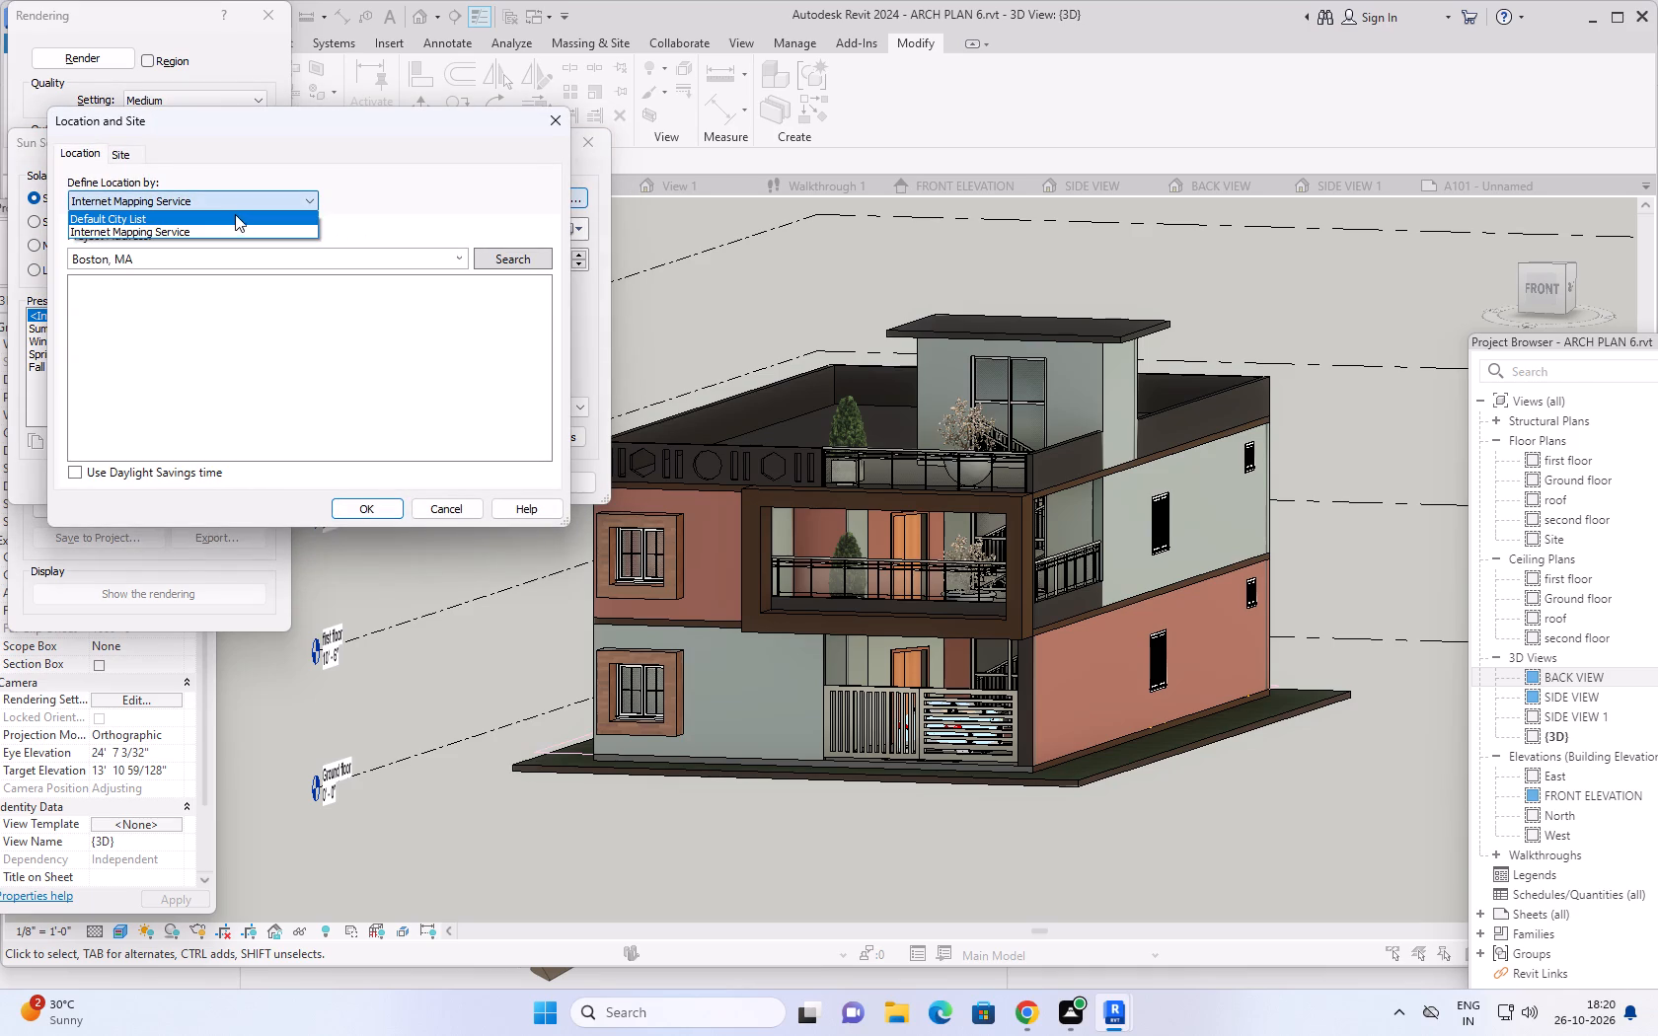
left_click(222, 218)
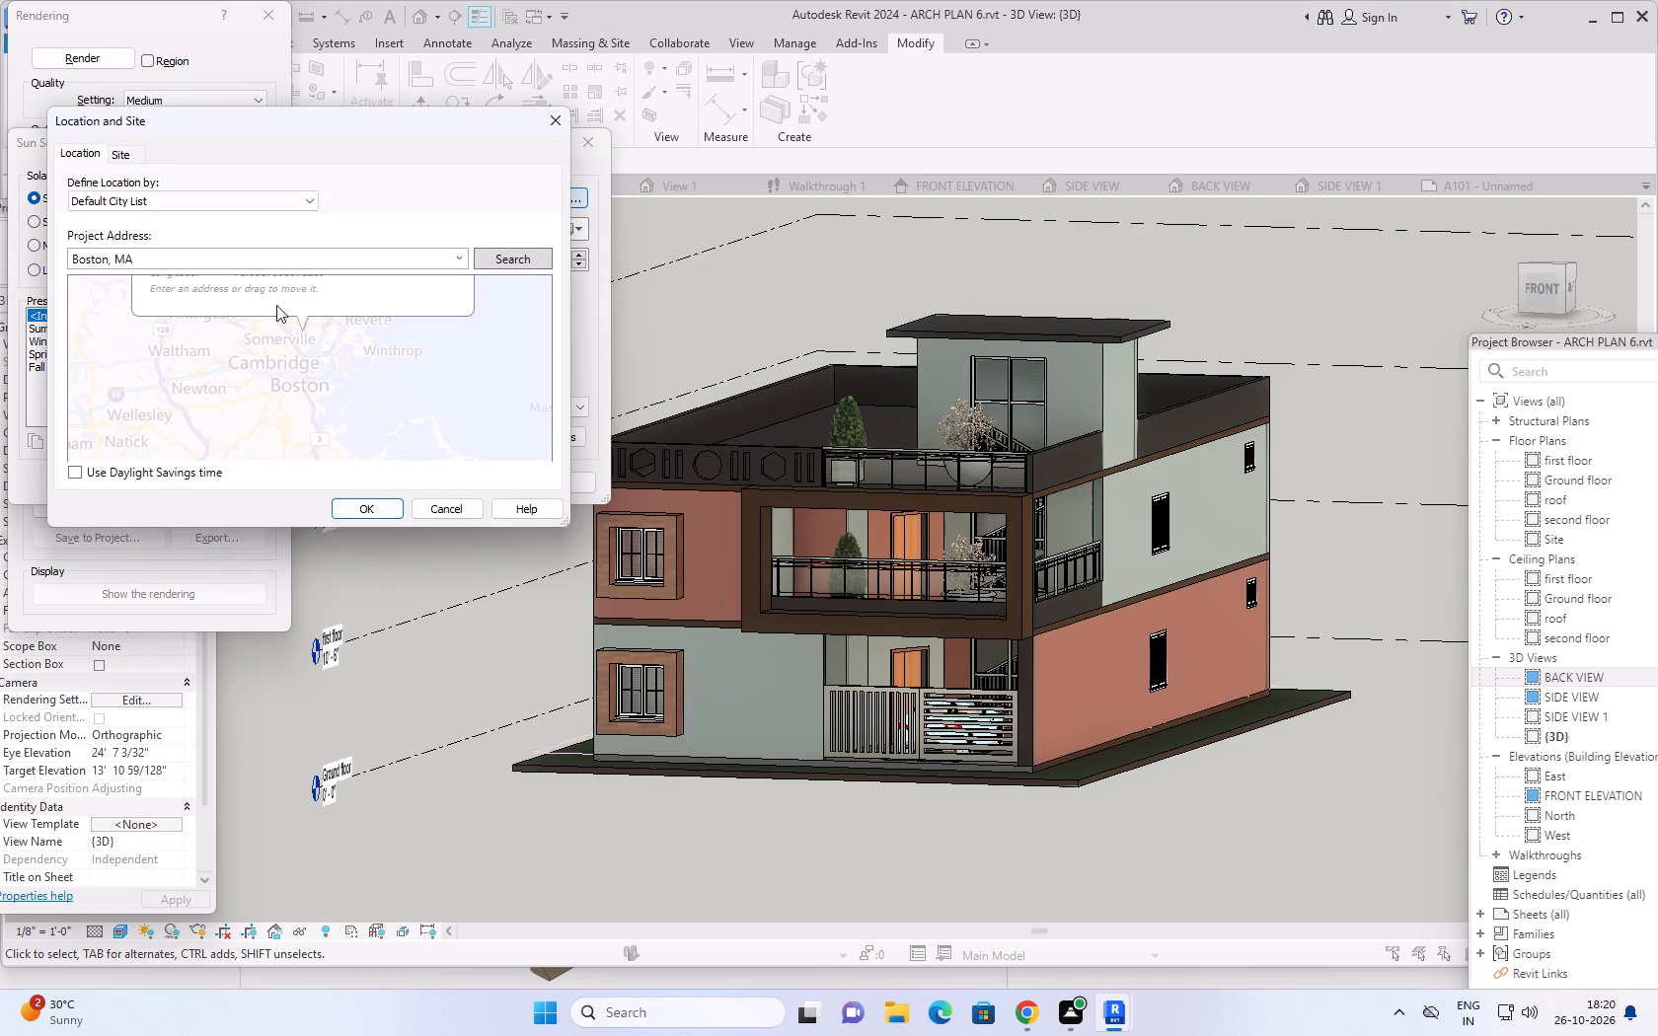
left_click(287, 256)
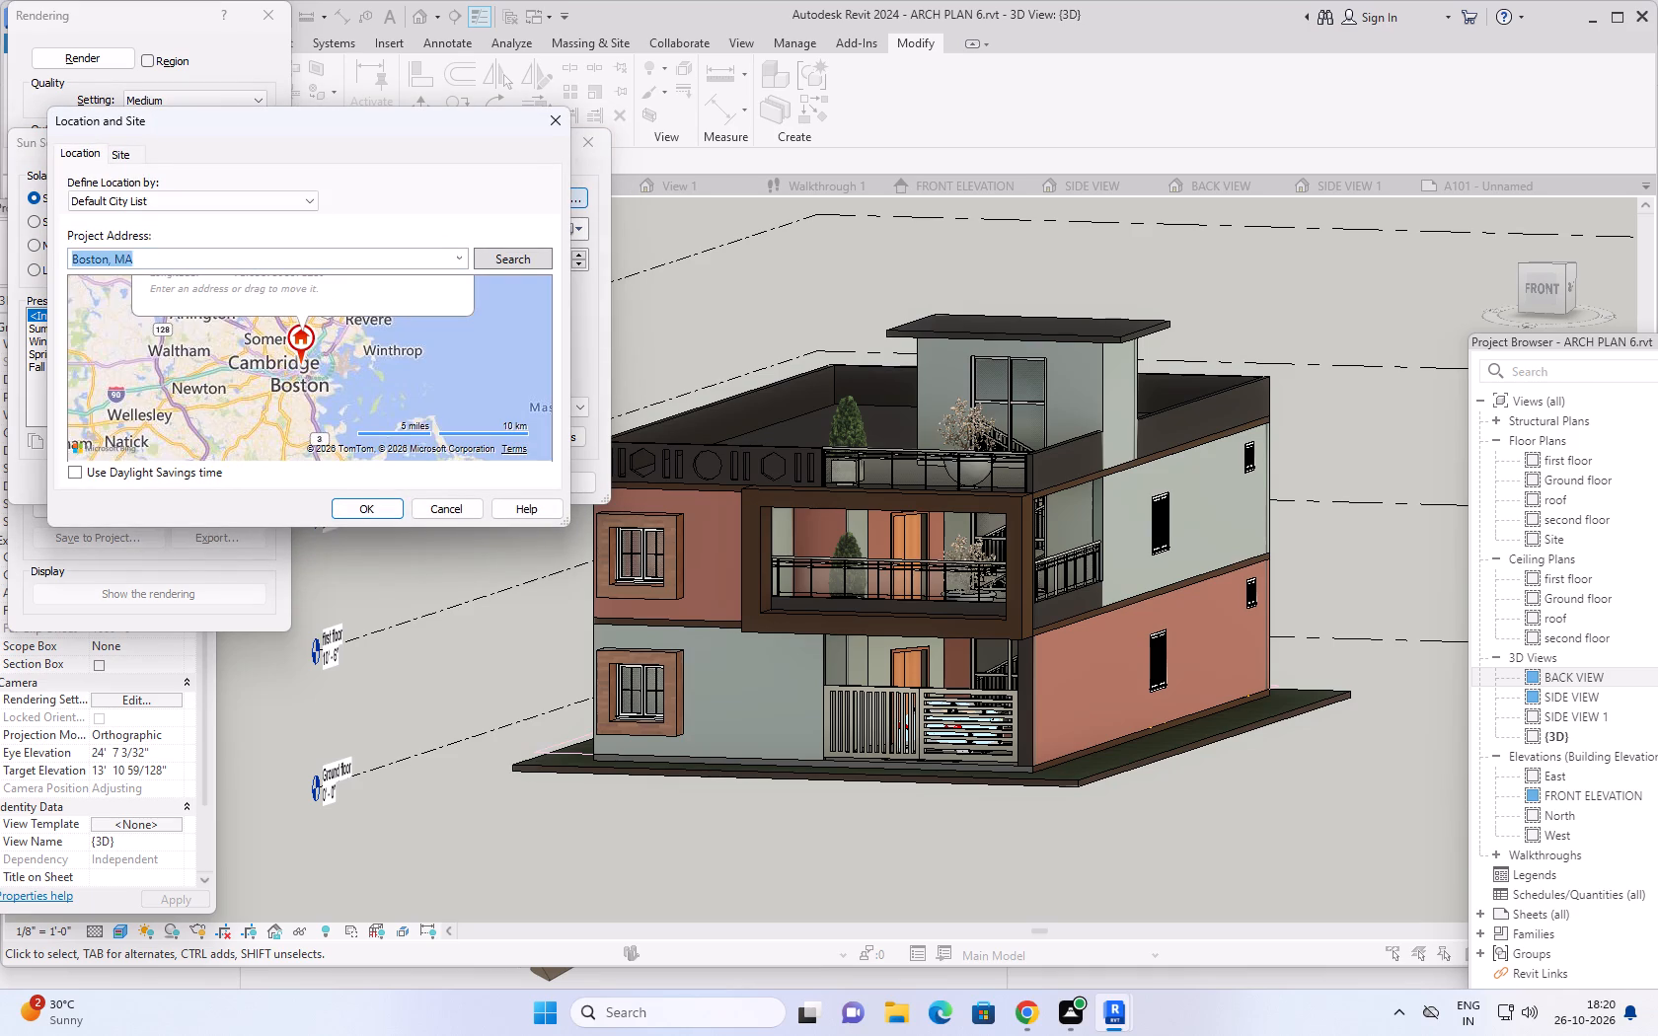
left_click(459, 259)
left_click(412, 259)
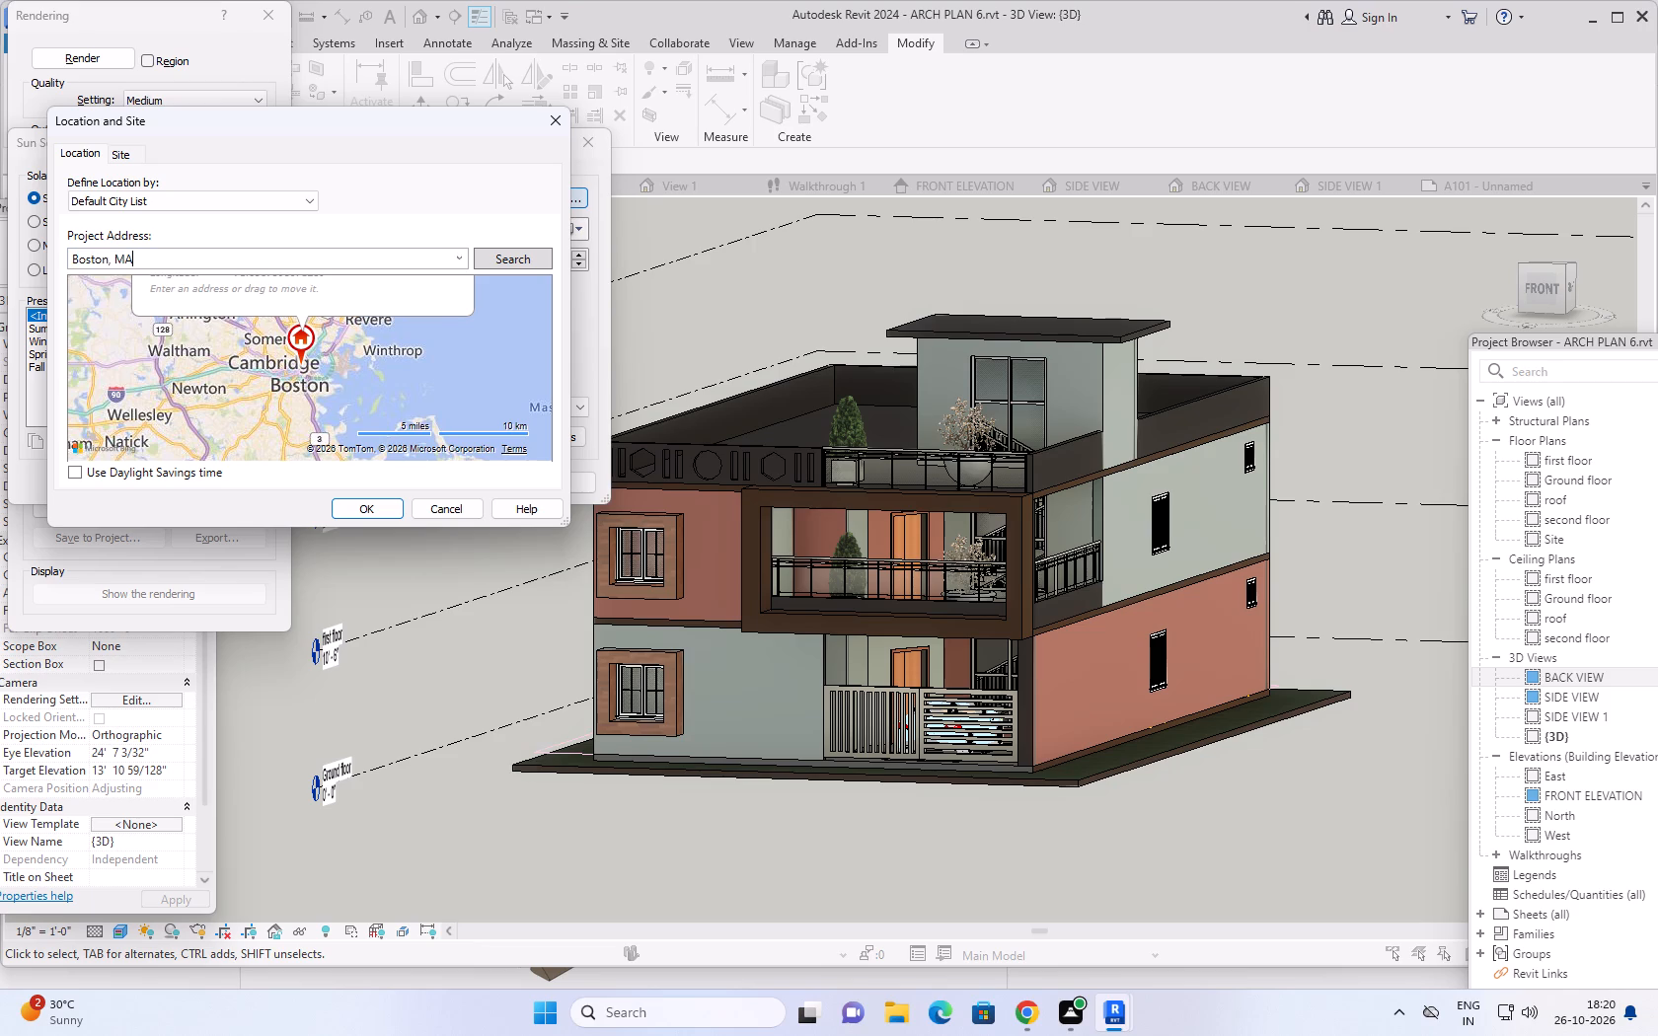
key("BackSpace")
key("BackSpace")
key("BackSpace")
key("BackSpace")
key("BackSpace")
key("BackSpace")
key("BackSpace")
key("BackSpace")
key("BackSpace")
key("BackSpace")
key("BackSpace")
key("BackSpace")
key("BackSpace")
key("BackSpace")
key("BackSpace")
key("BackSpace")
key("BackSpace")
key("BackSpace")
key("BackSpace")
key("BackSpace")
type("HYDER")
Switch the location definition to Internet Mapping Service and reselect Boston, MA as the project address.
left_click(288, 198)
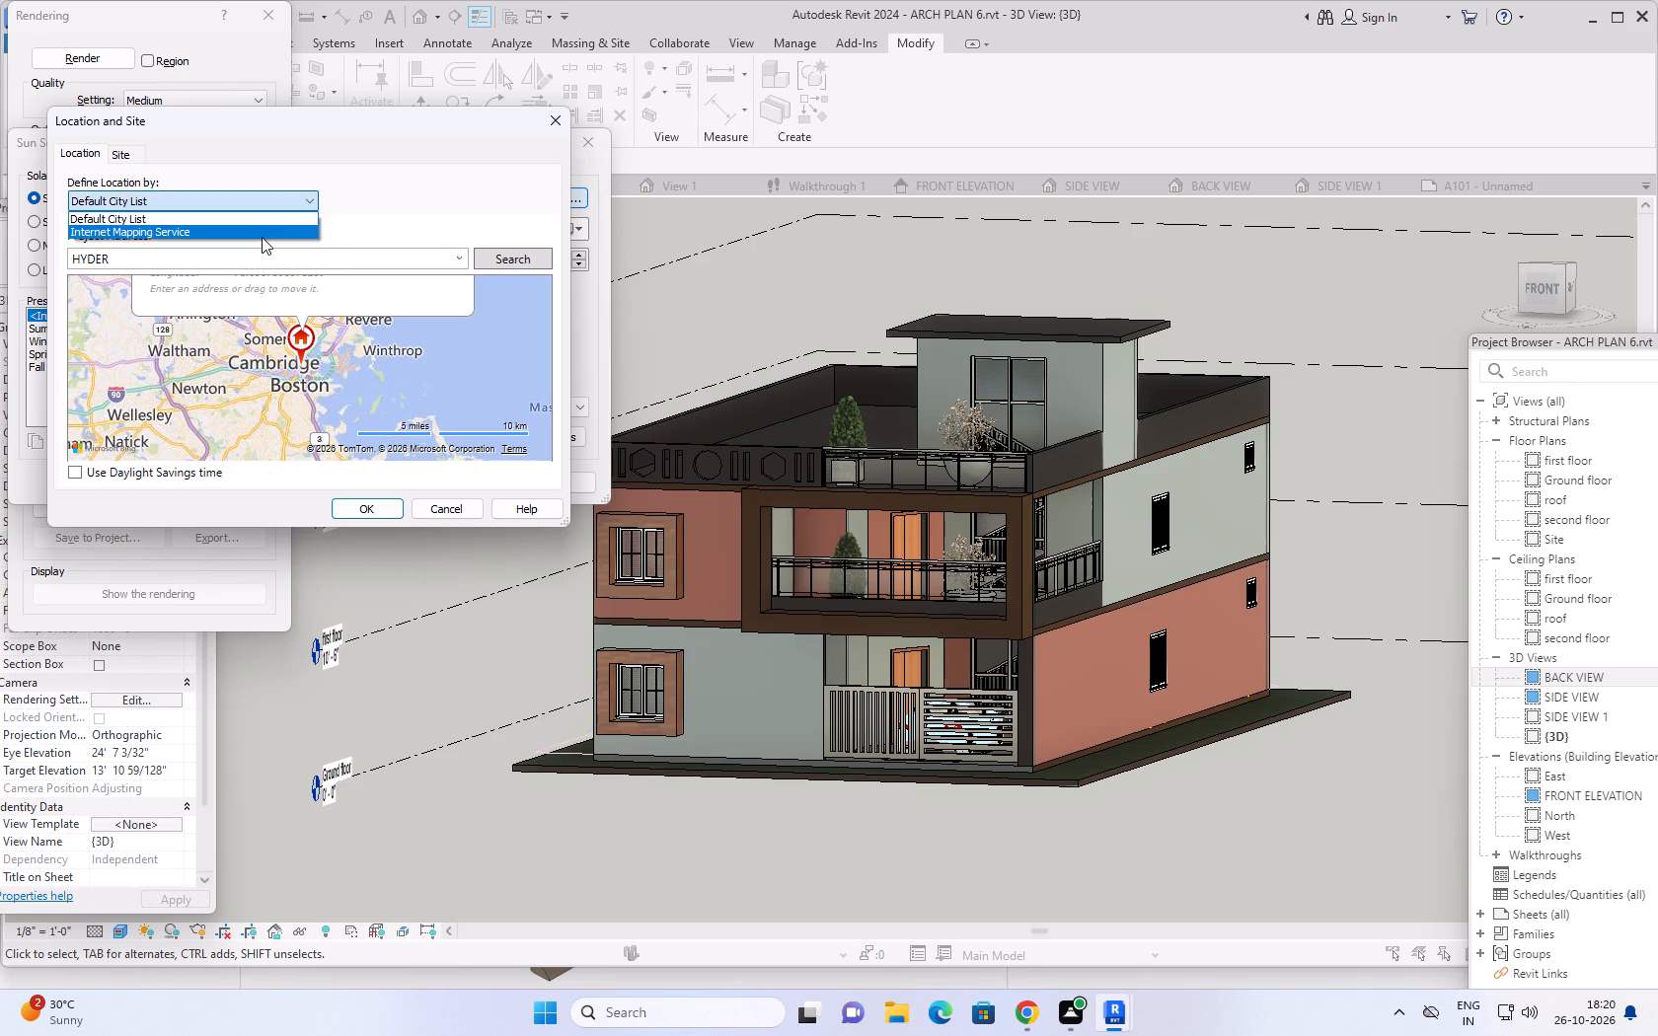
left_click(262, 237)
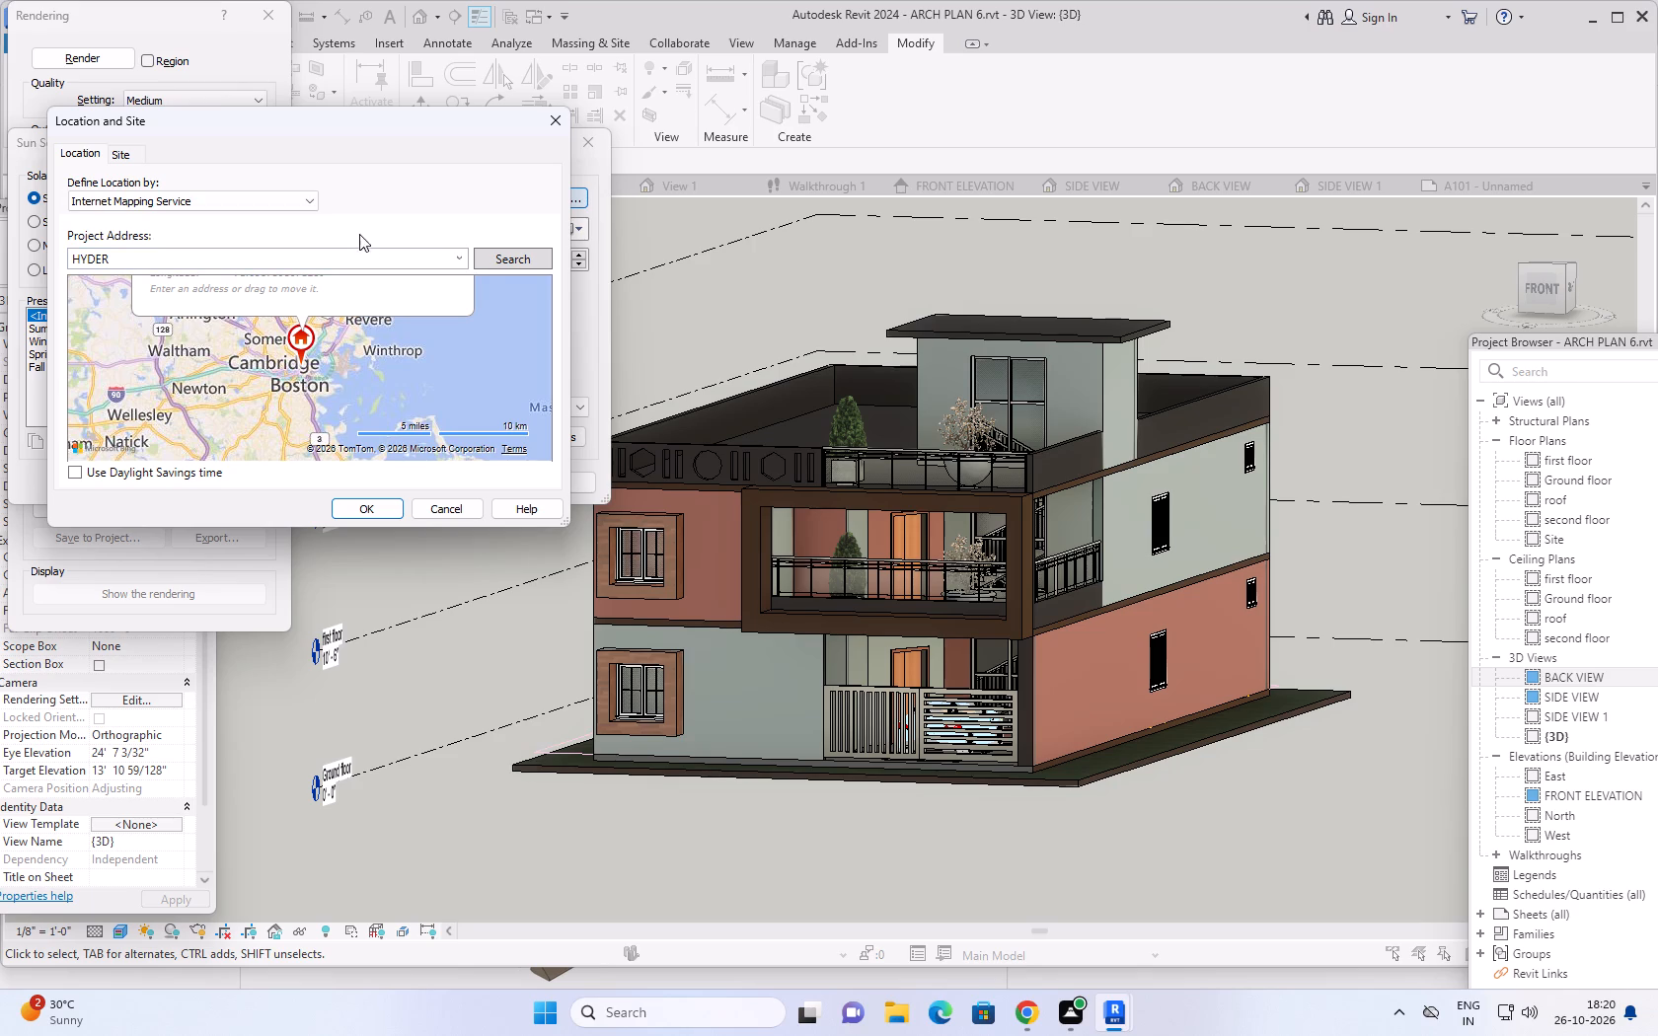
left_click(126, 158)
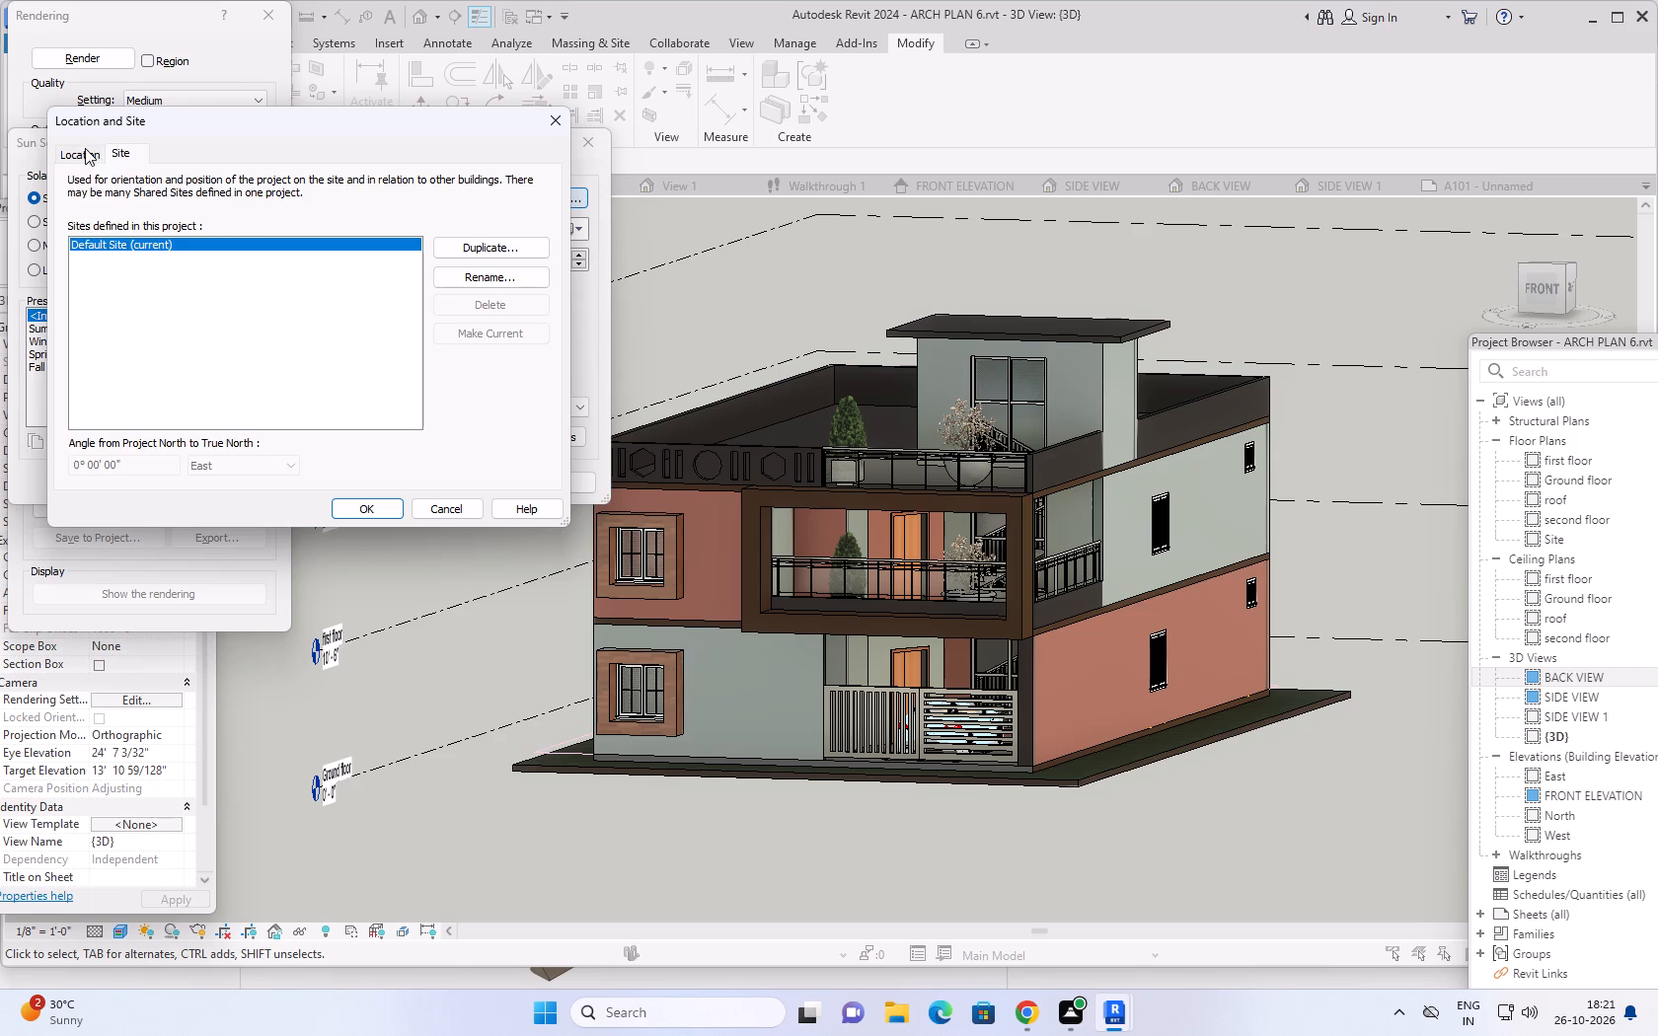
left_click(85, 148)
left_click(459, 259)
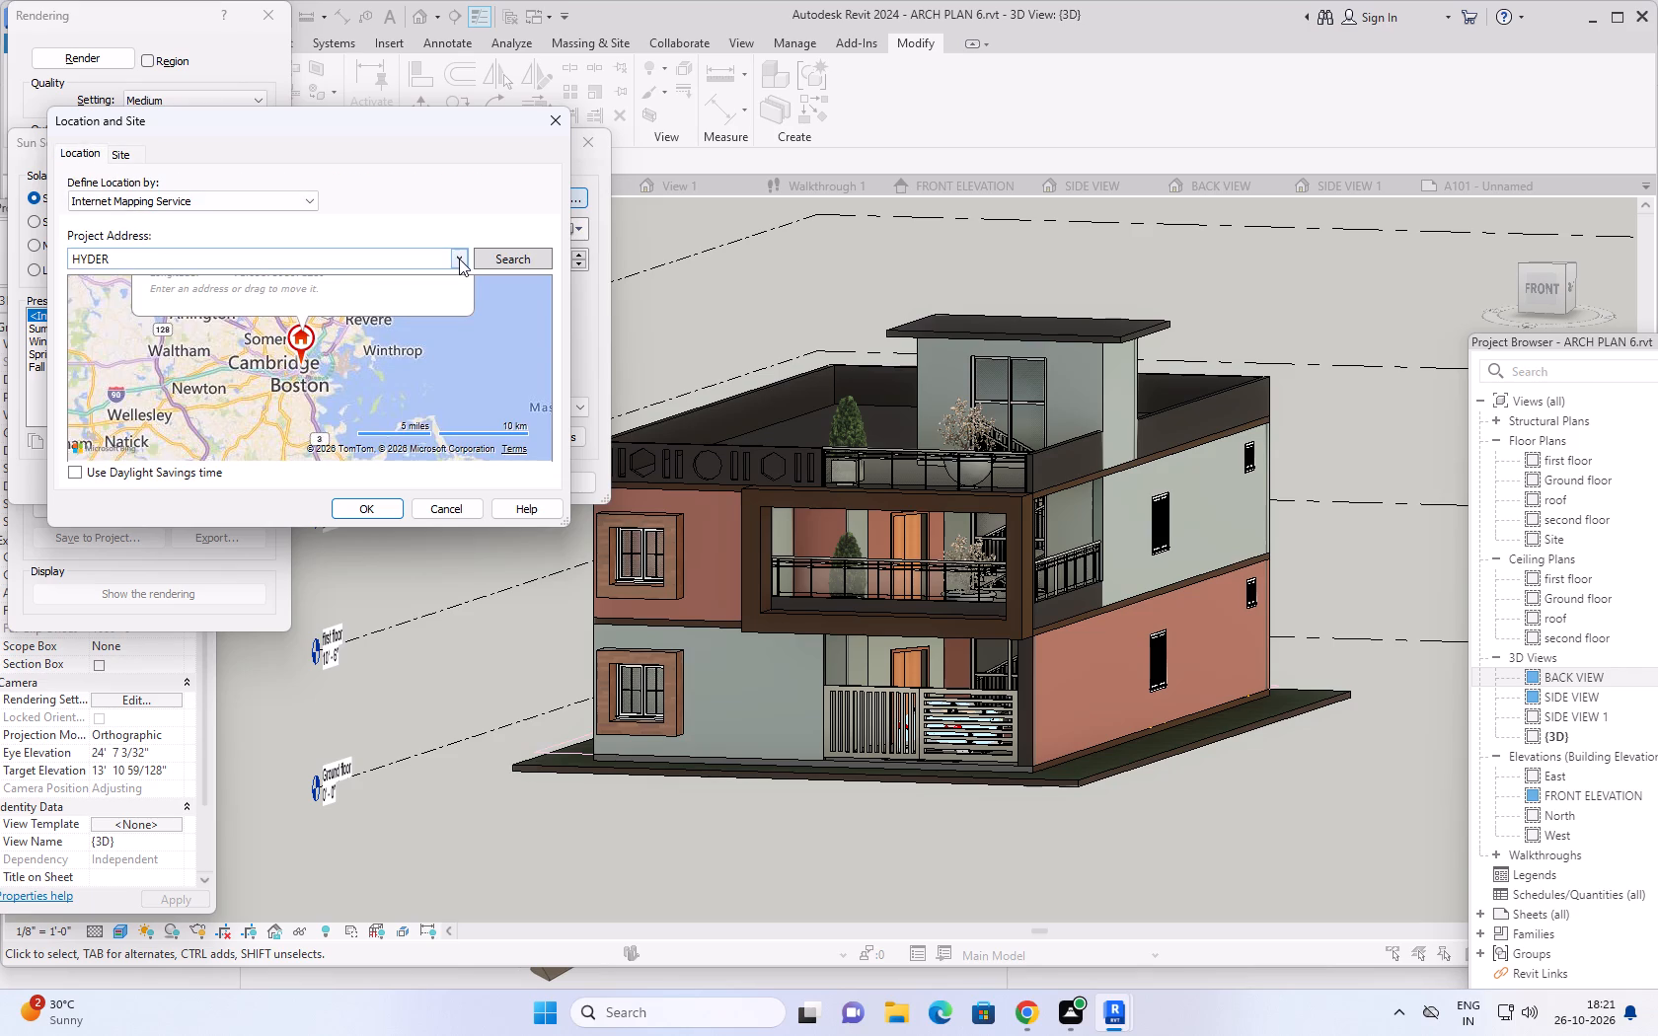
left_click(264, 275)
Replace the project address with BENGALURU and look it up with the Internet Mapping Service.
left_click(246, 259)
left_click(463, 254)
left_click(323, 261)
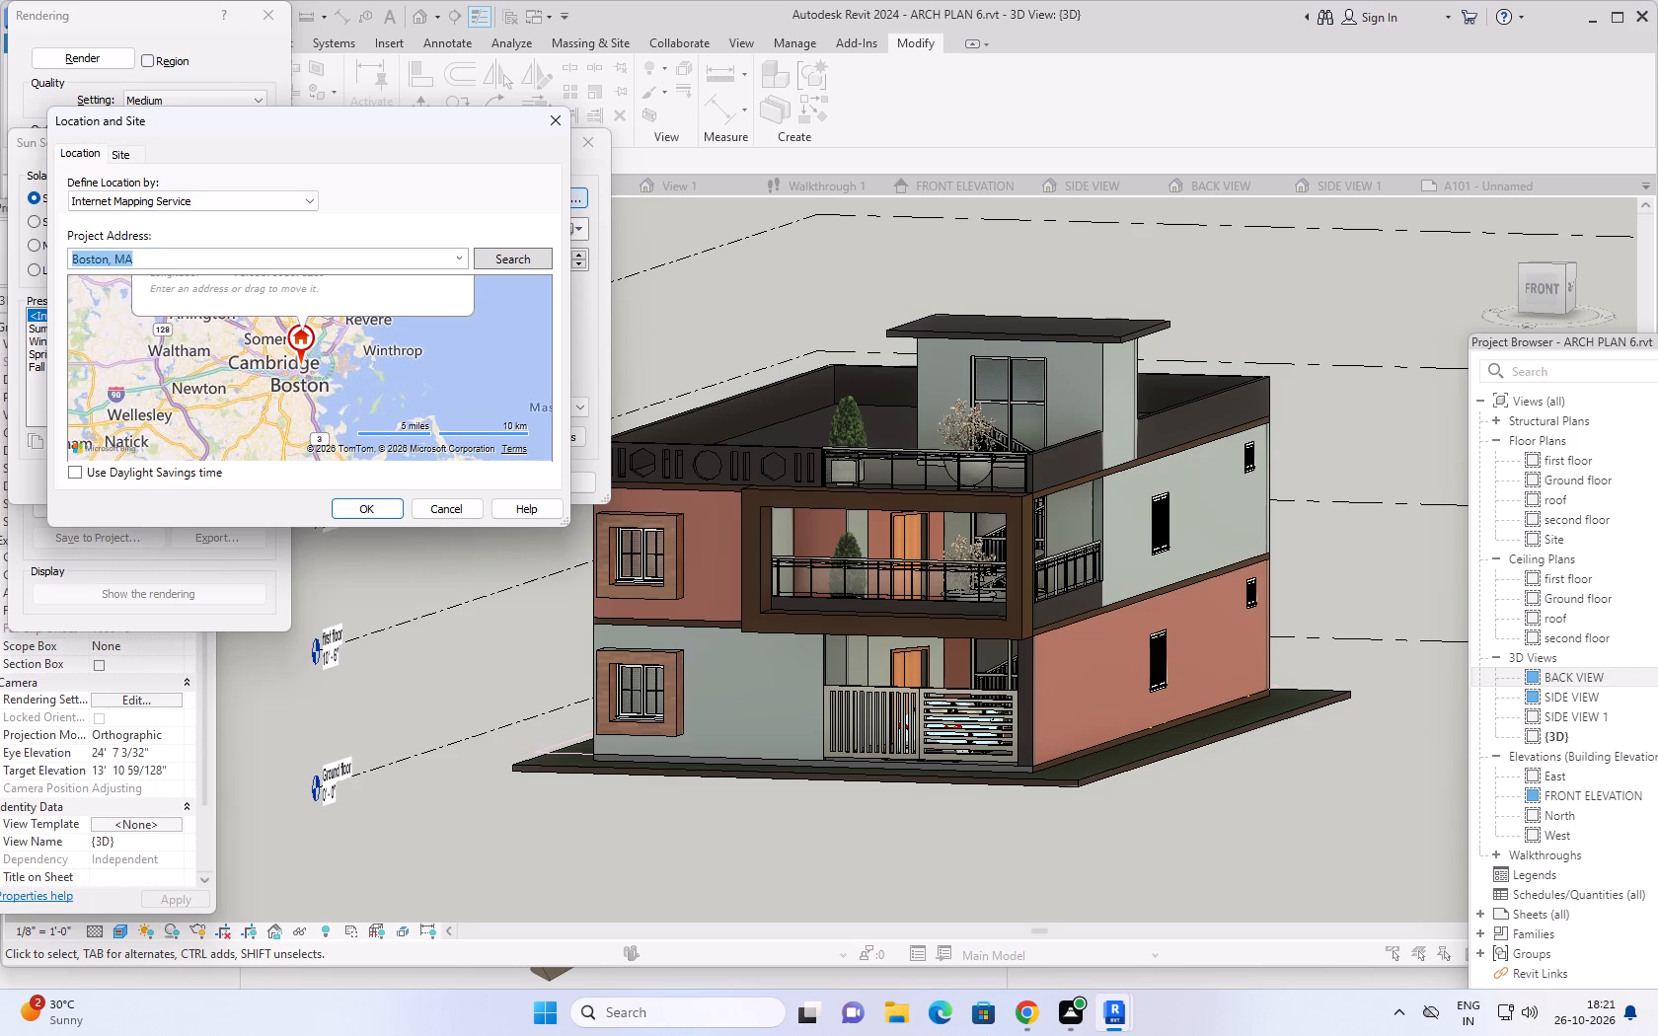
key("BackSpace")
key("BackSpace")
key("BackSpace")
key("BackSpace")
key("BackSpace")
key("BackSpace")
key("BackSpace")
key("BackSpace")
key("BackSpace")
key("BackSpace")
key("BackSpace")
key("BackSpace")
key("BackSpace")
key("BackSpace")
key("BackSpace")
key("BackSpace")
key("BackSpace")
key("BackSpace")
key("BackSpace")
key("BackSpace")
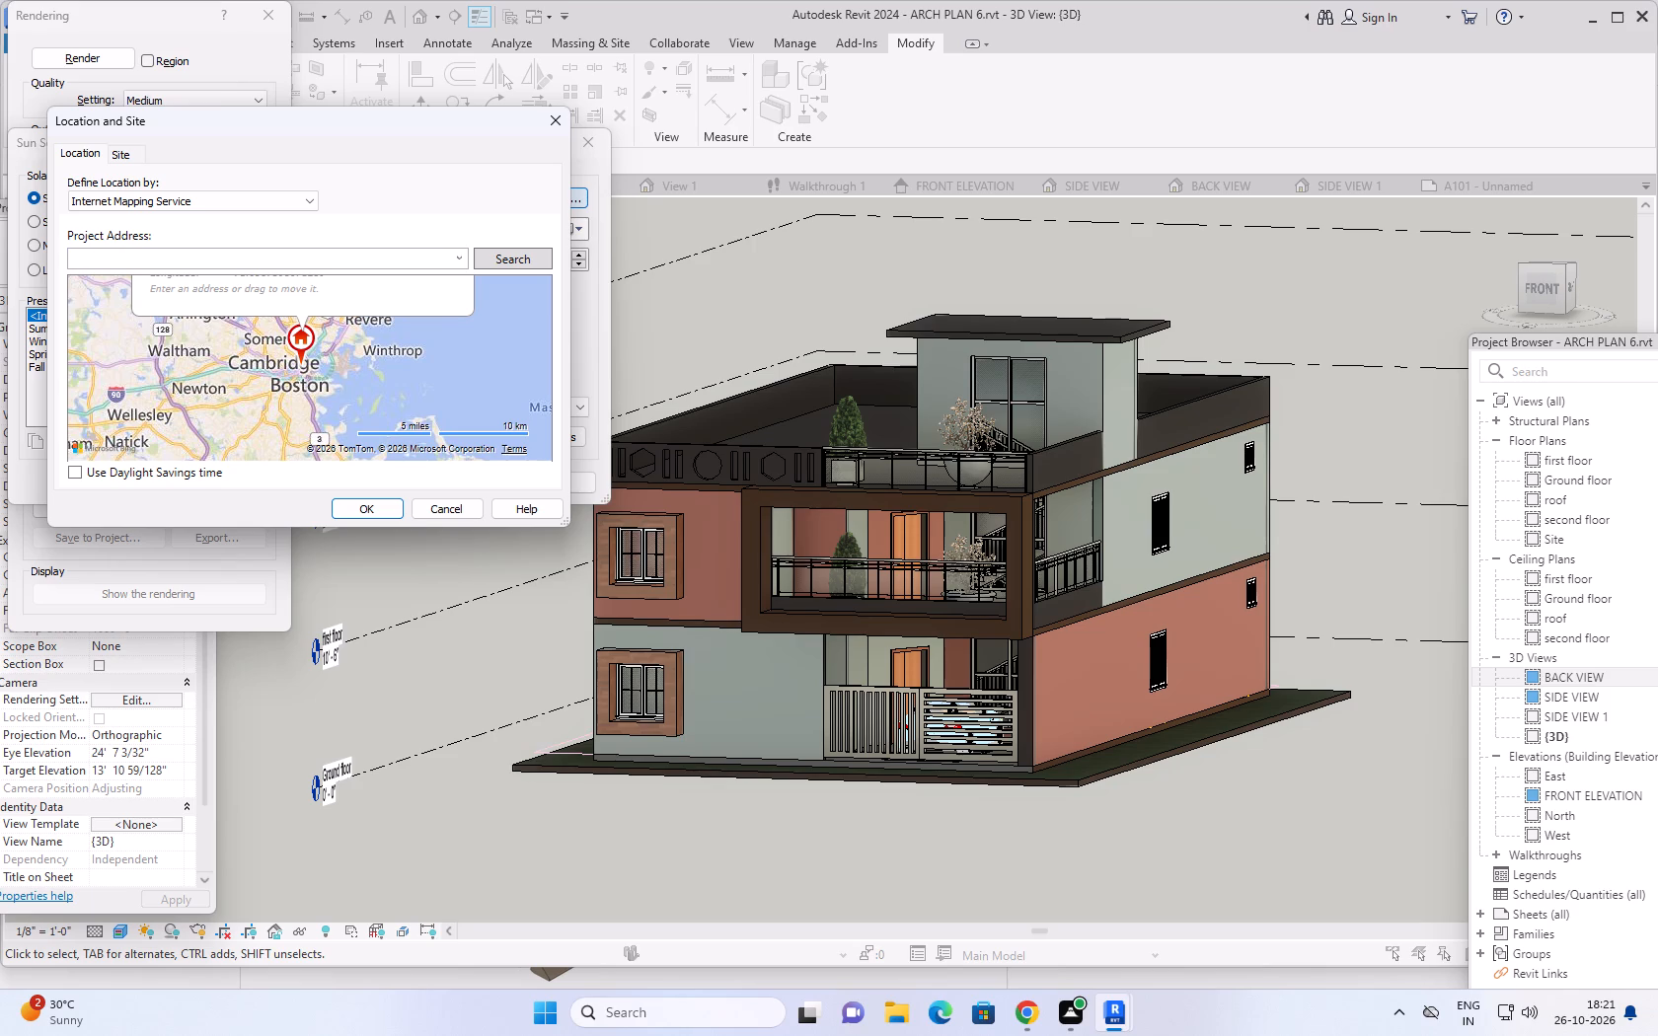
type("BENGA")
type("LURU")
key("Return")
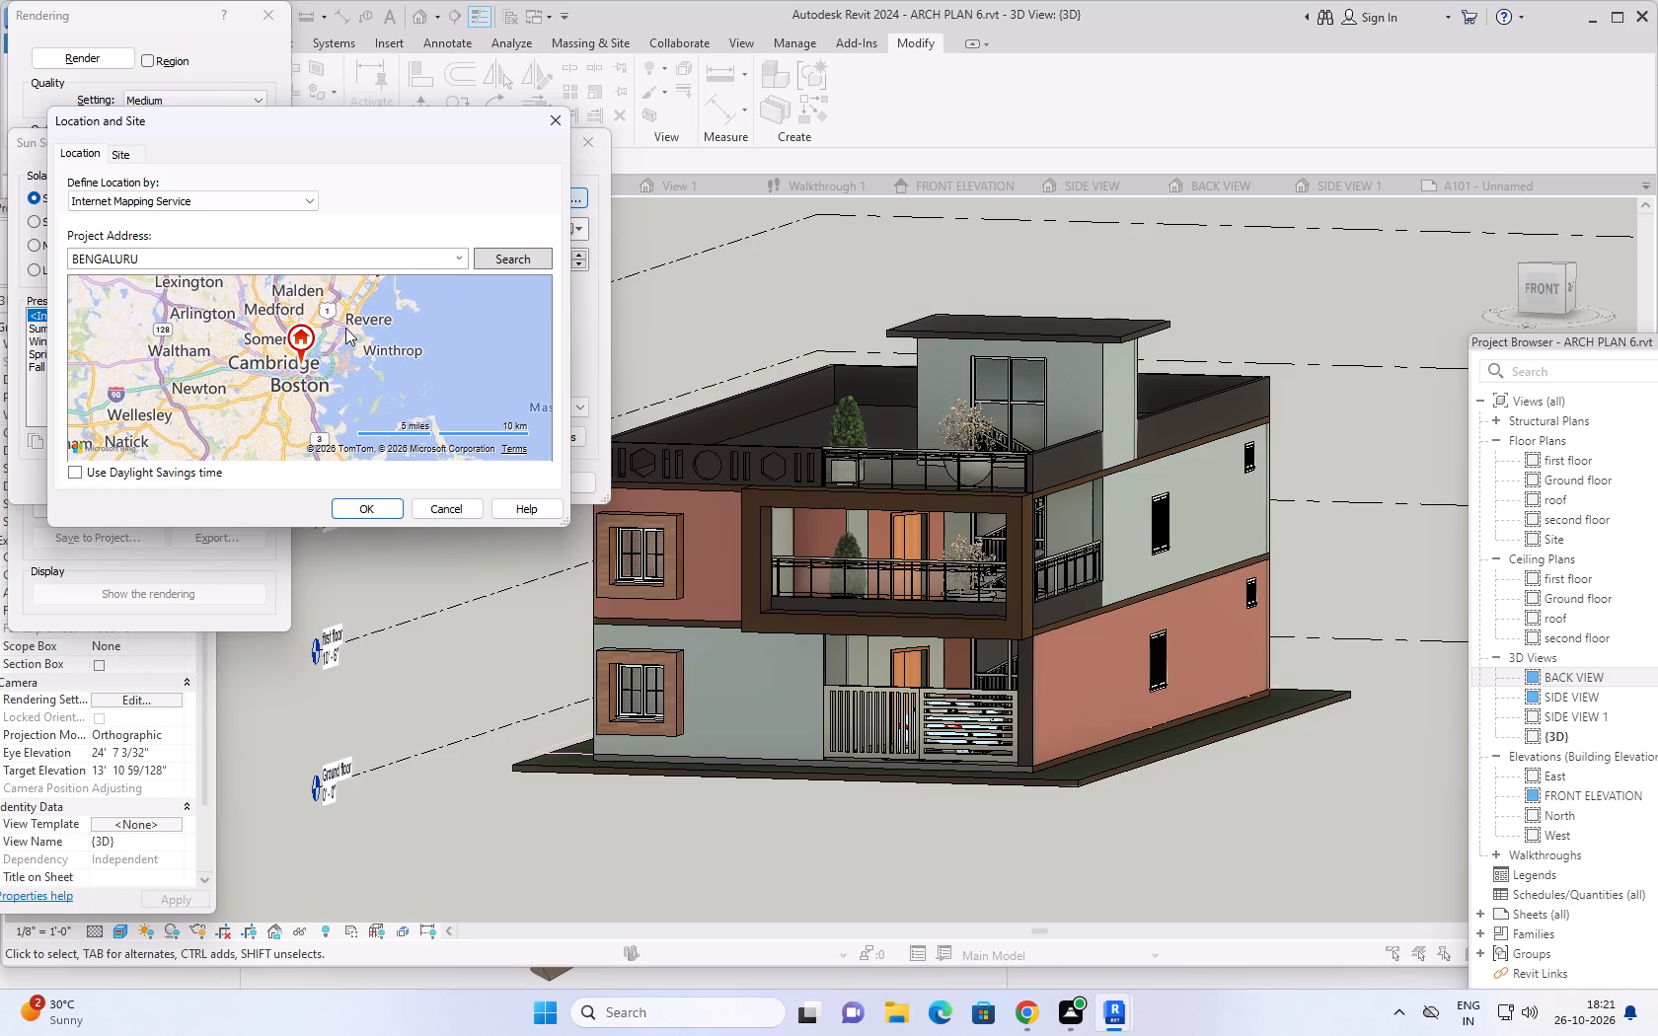
Search for HYDERABAD as the project address, choose the Hyderabad, India match, and apply the sun settings.
left_click(191, 260)
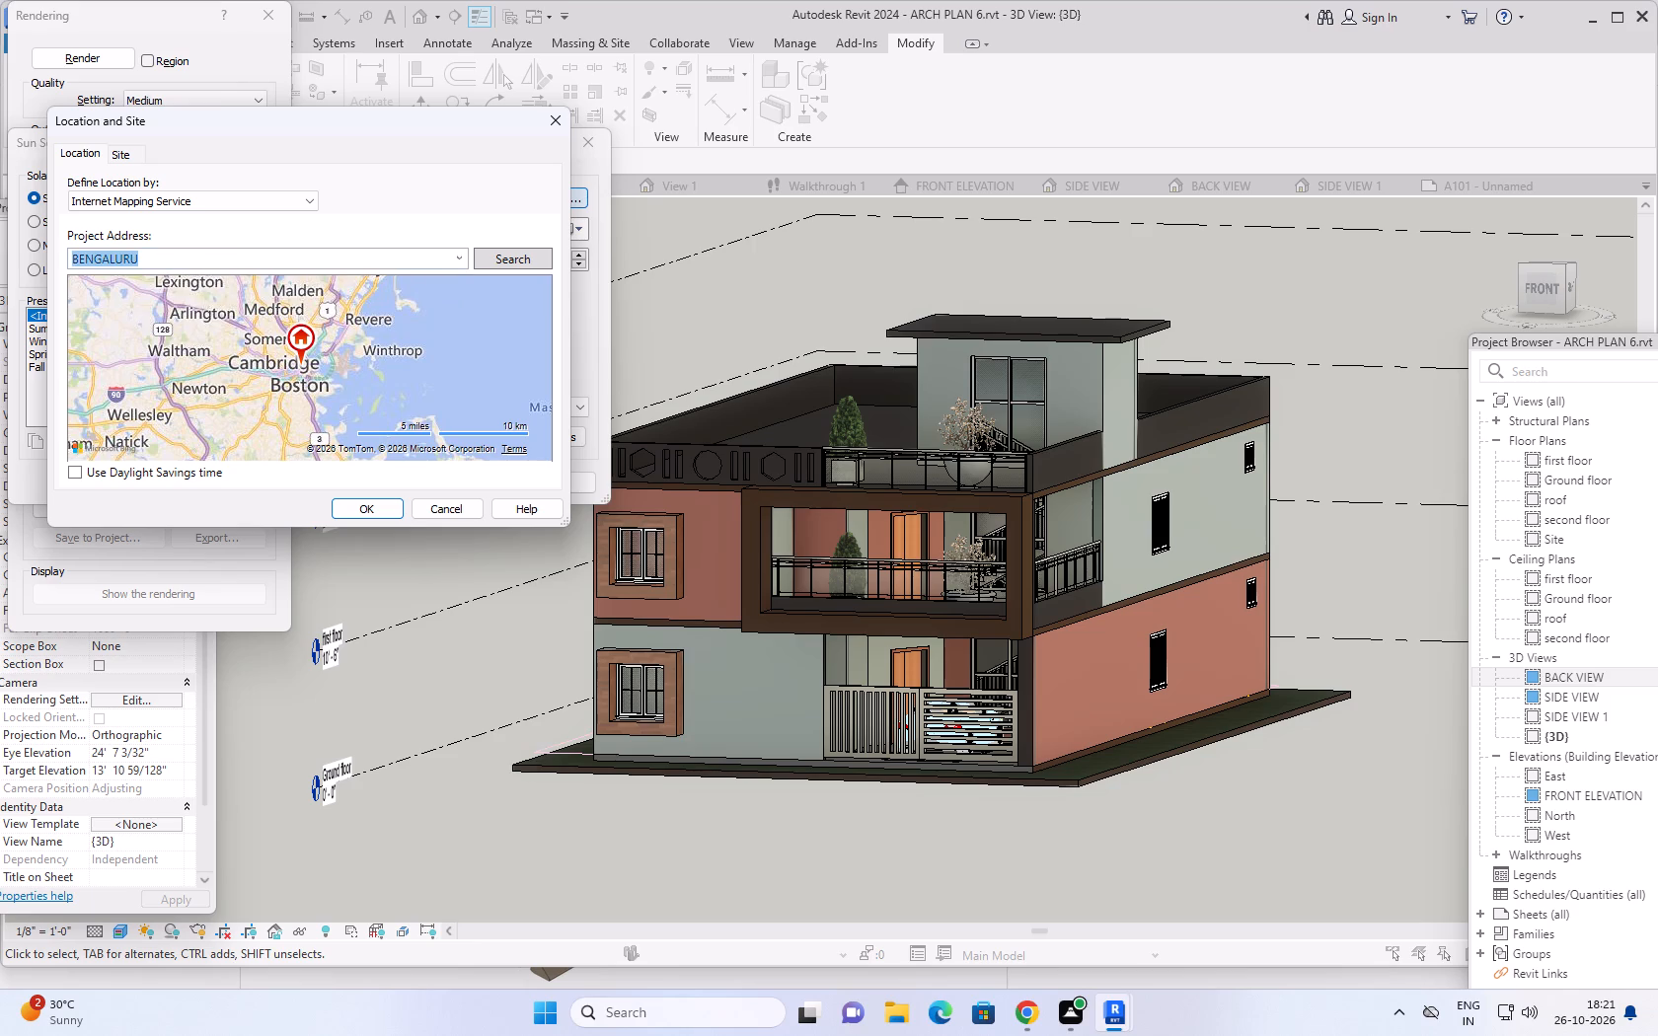
key("BackSpace")
type("HYDERABA")
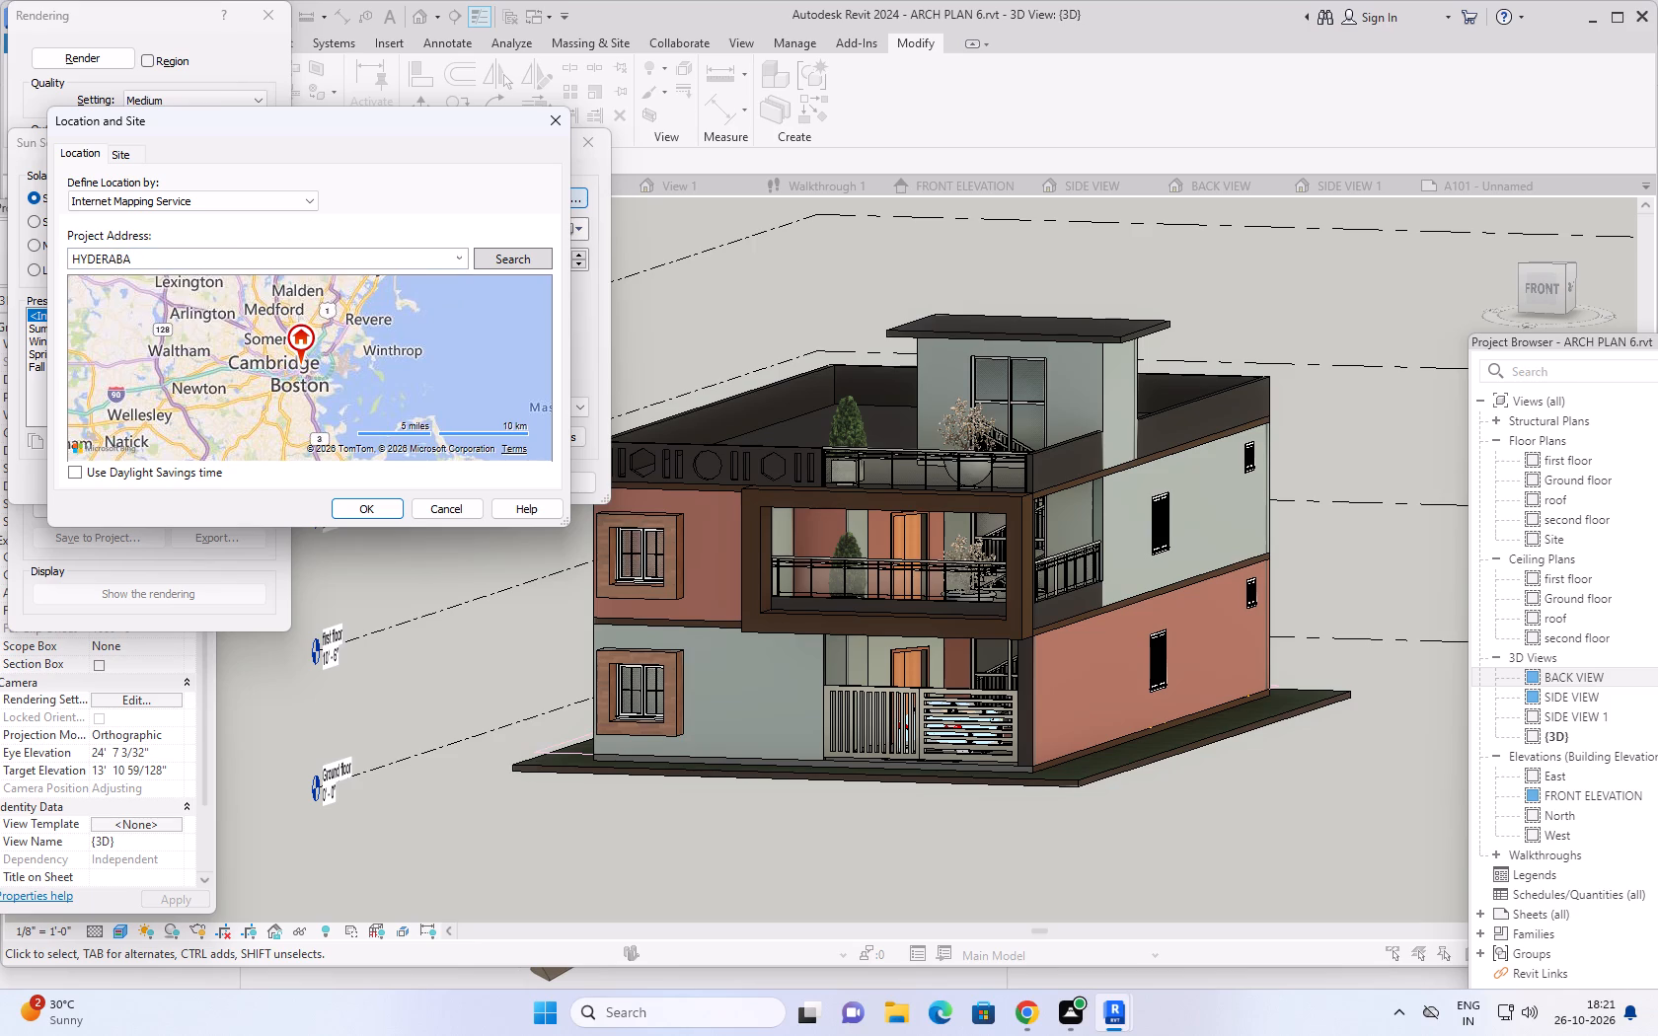
key("d")
key("Return")
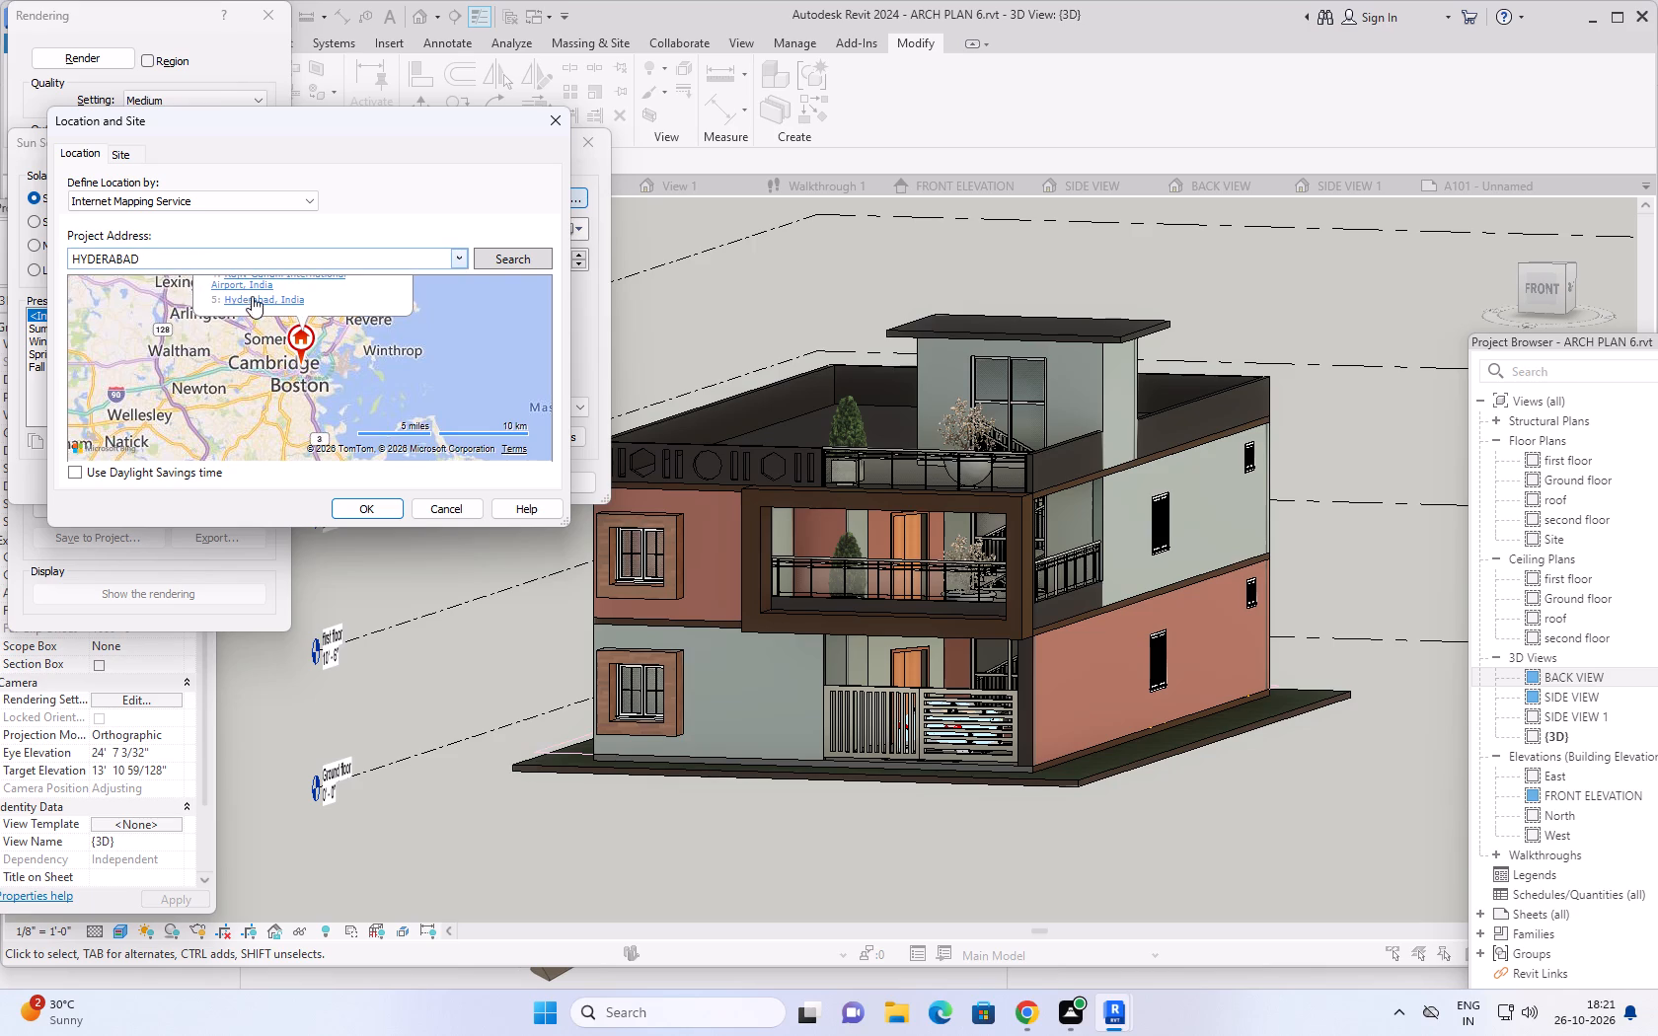
left_click(272, 299)
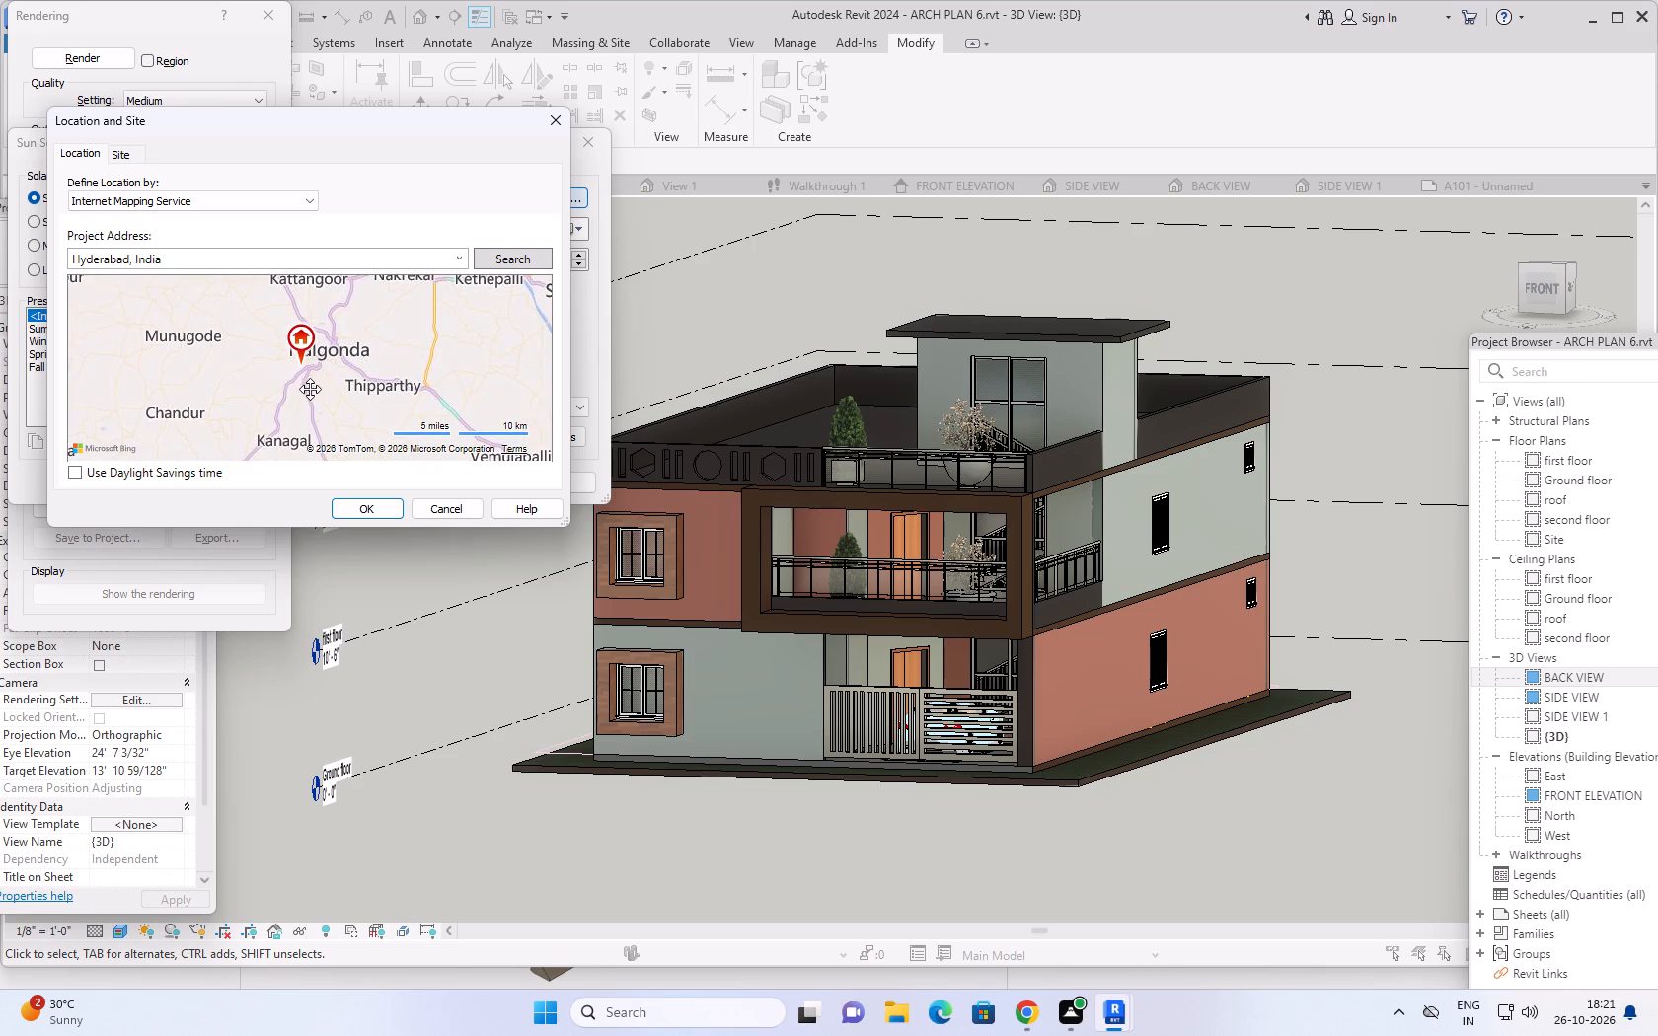
left_click(387, 503)
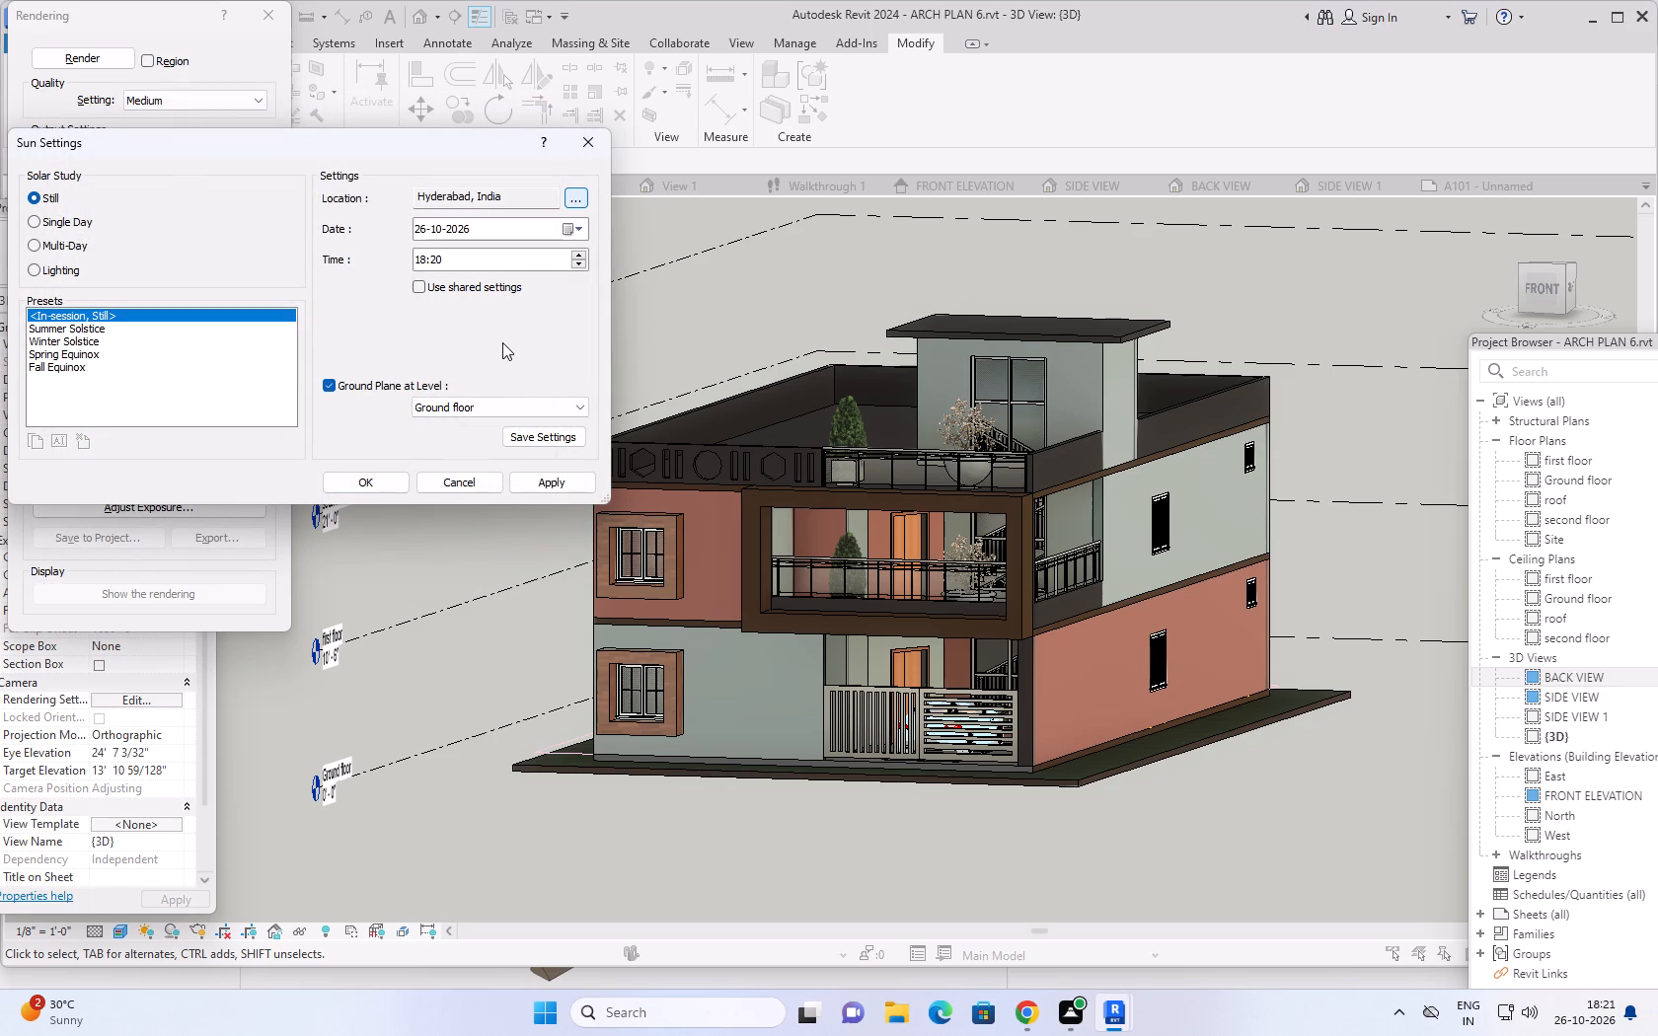
left_click(530, 479)
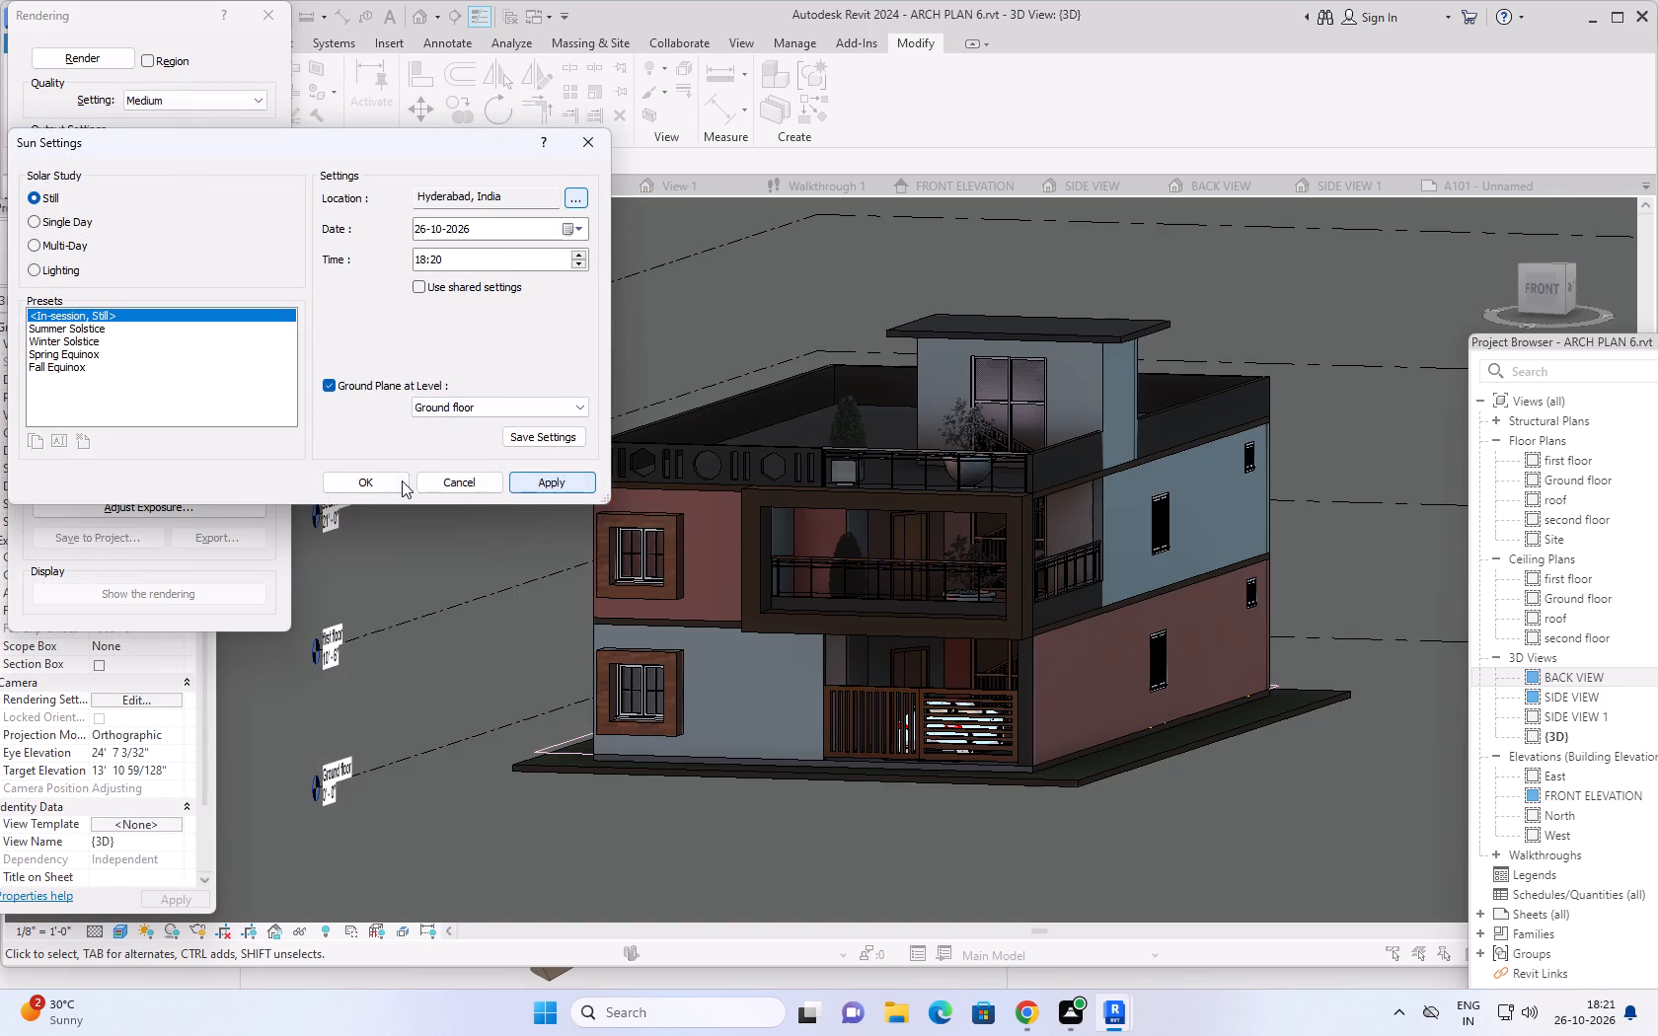
left_click(395, 480)
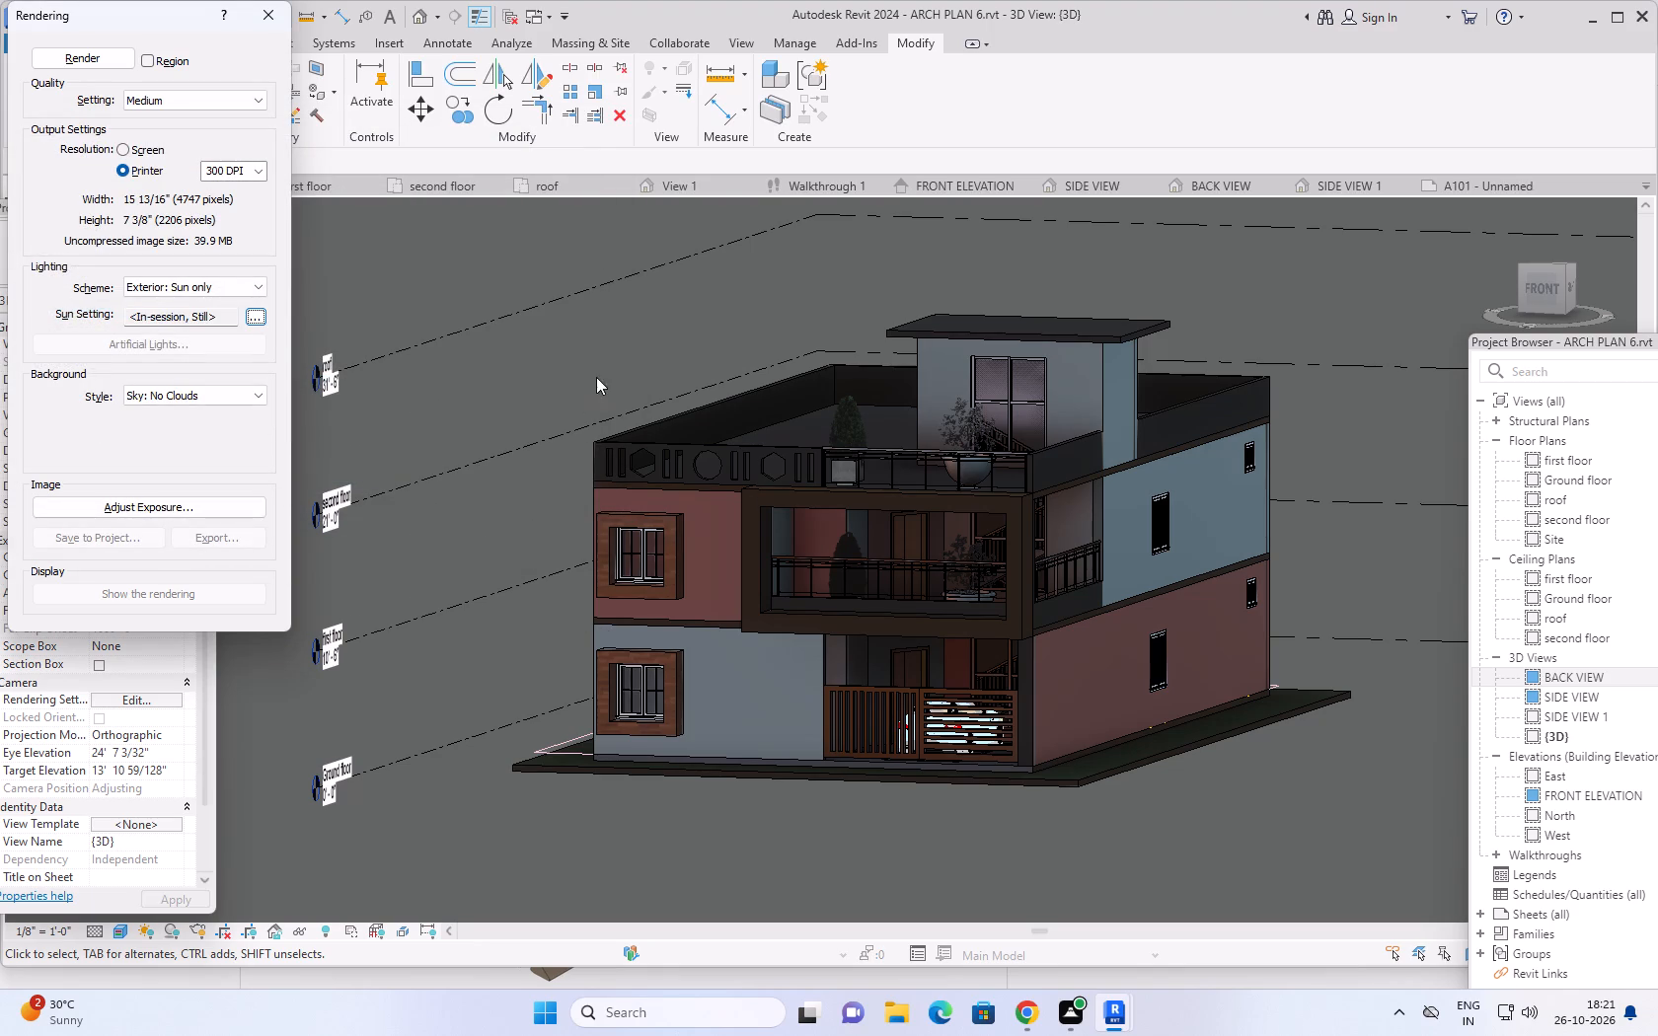
Reopen the sun's location settings and set the project address to Boston, MA, continuing with the entered address.
left_click(255, 316)
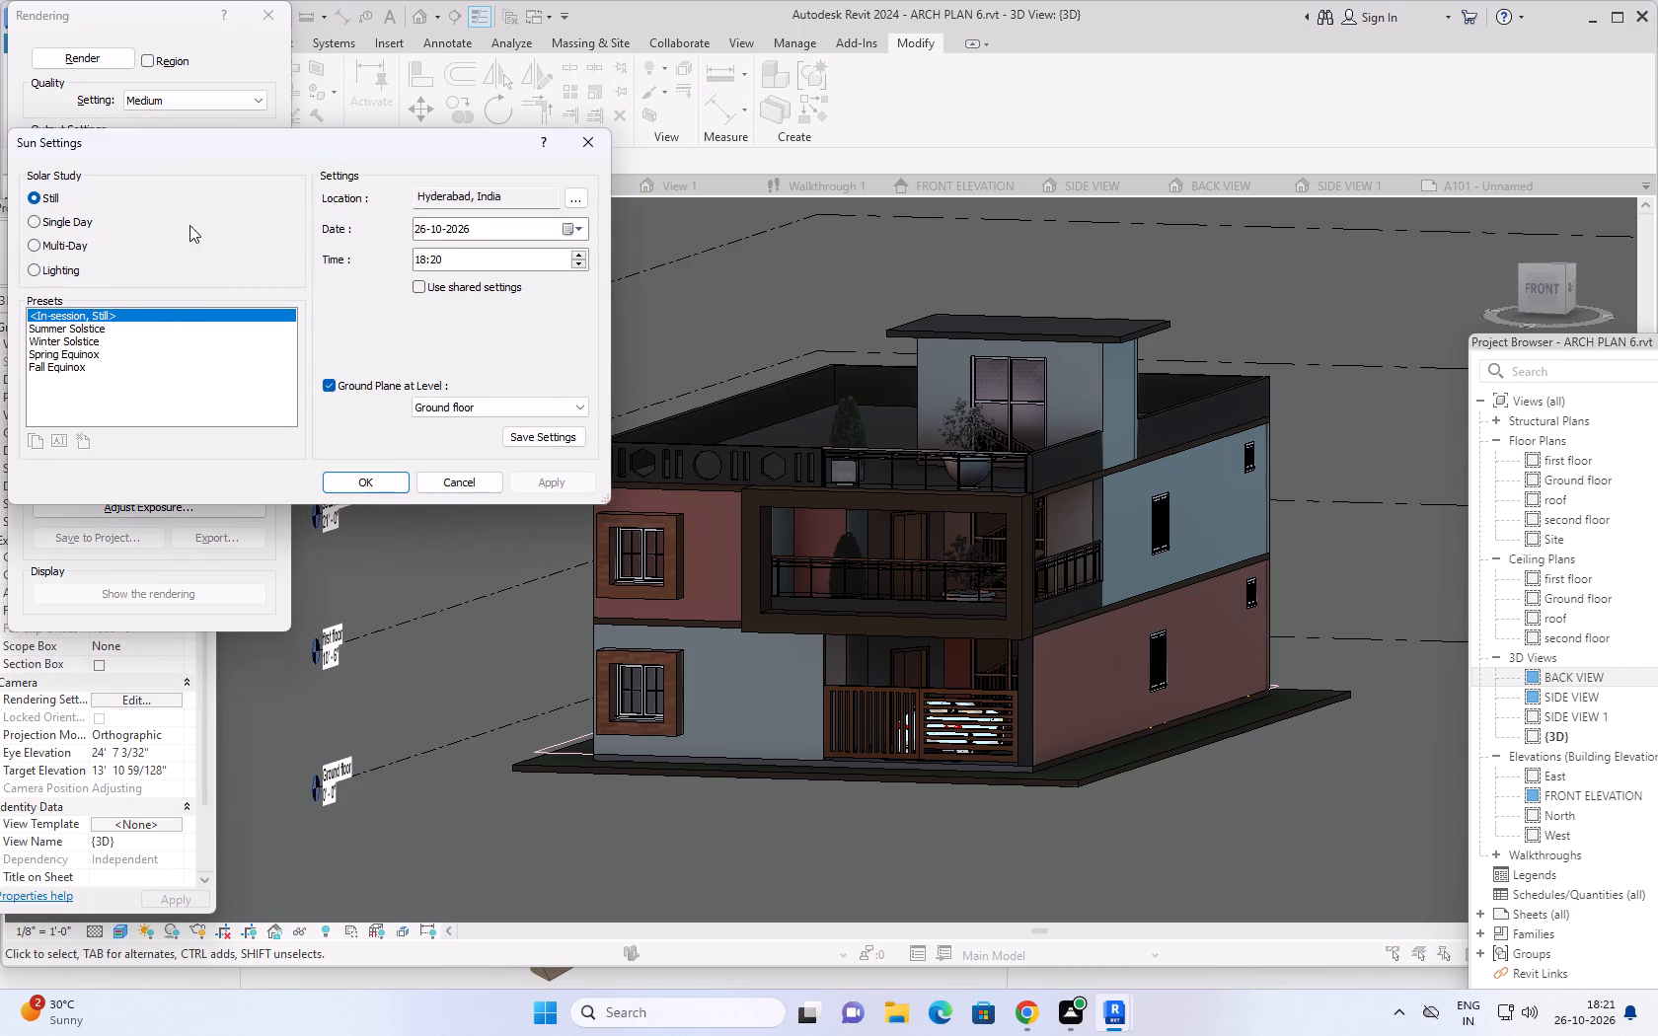
left_click(573, 201)
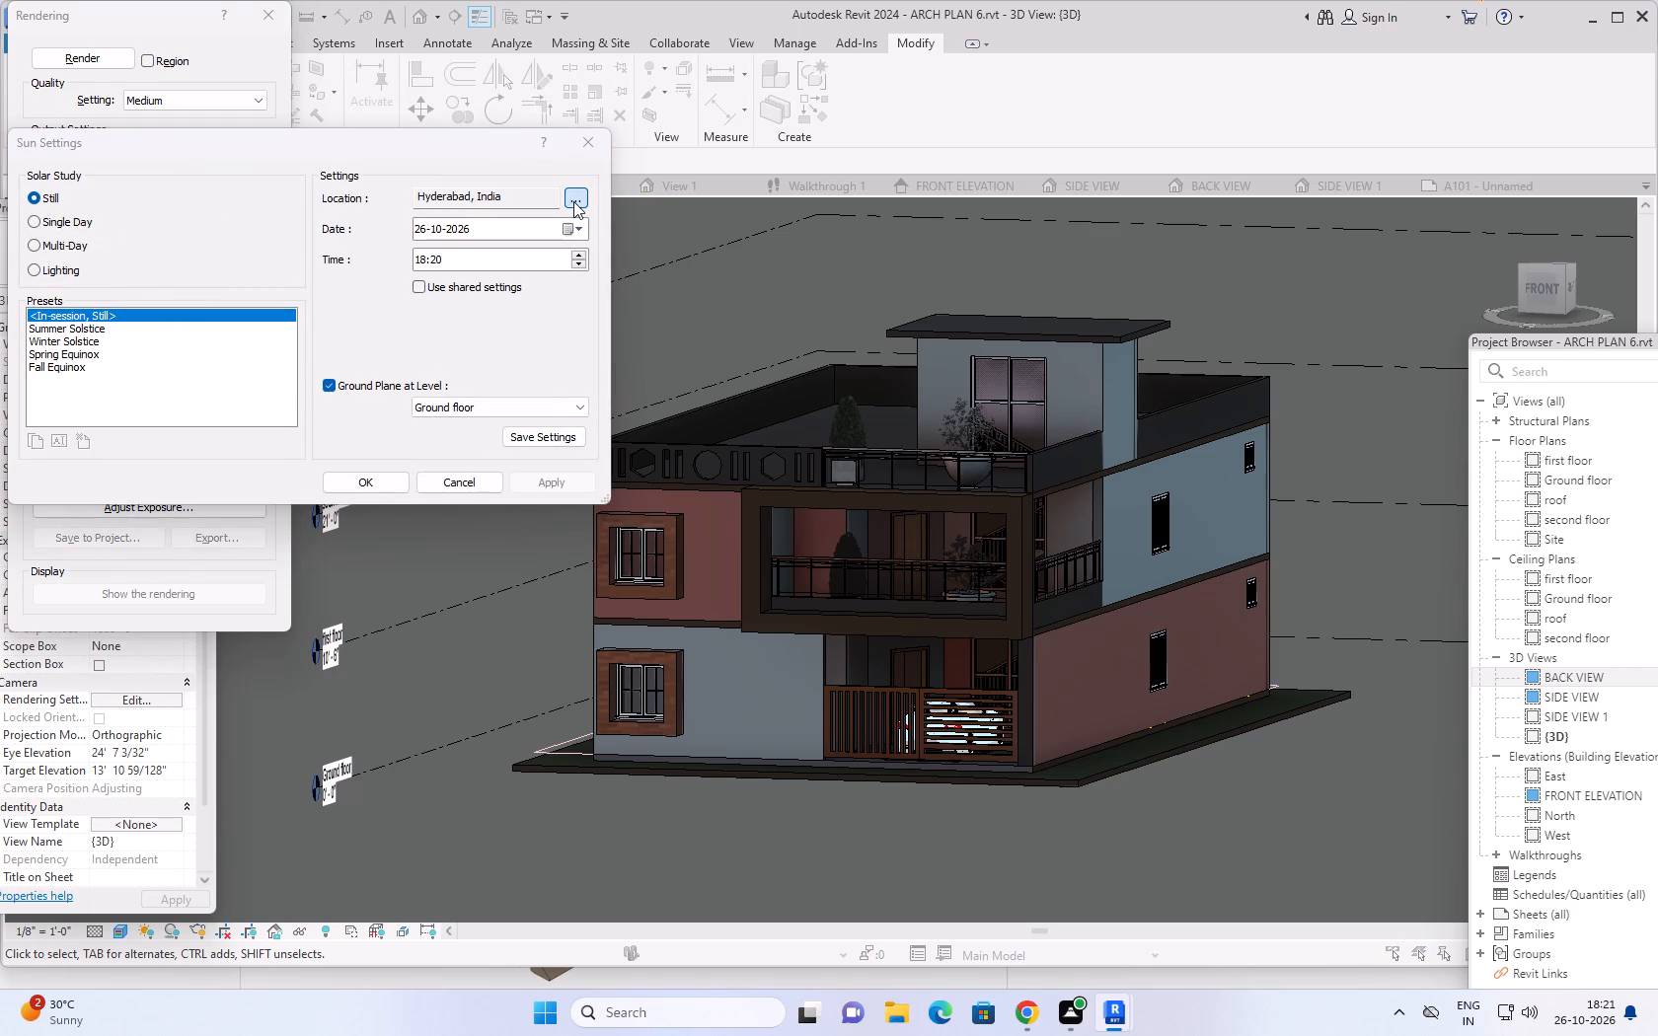
left_click(256, 249)
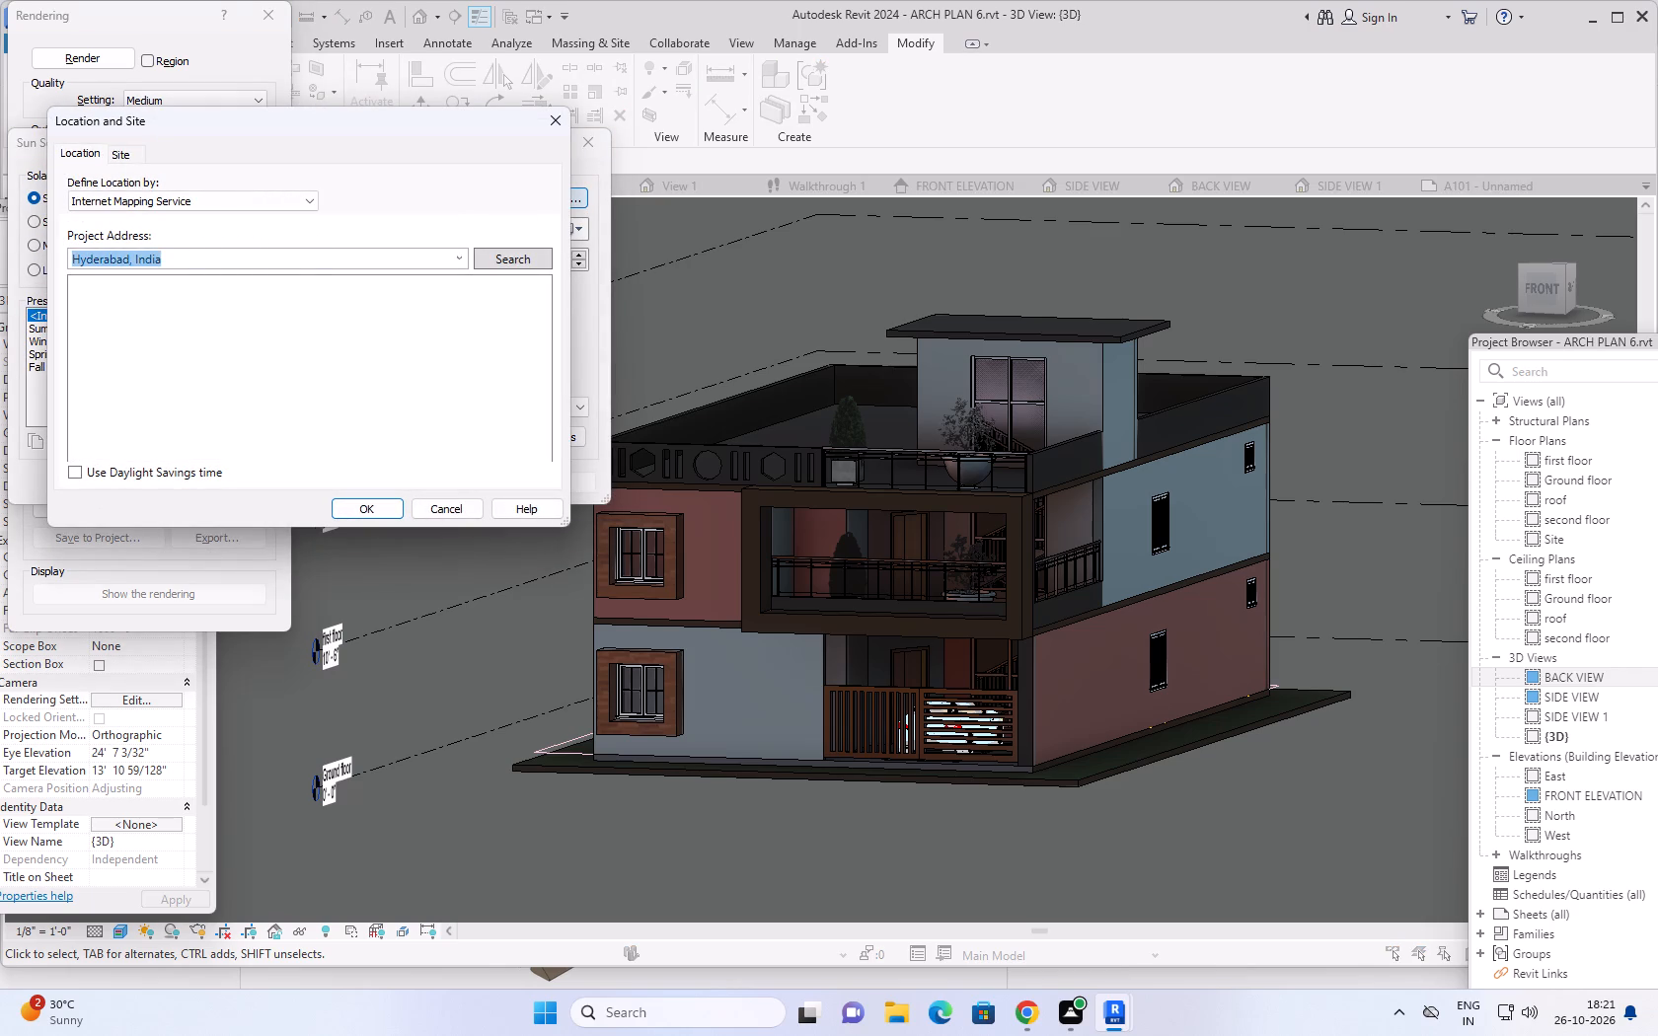
left_click(445, 249)
left_click(454, 255)
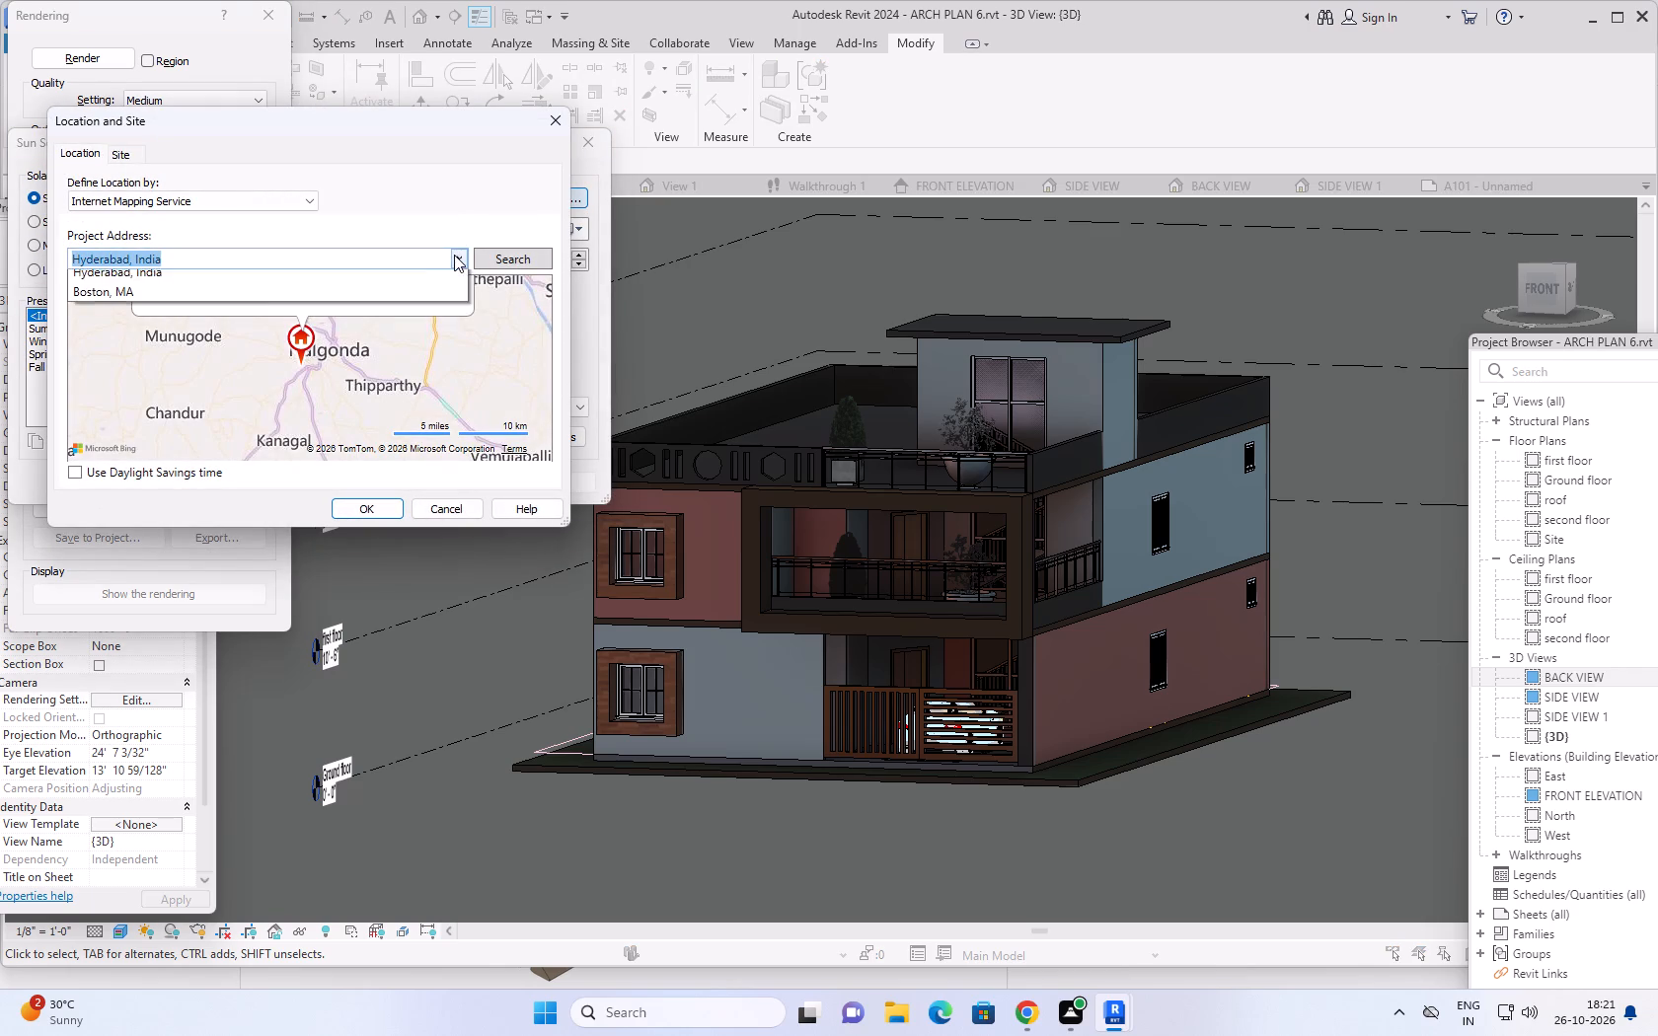
left_click(277, 296)
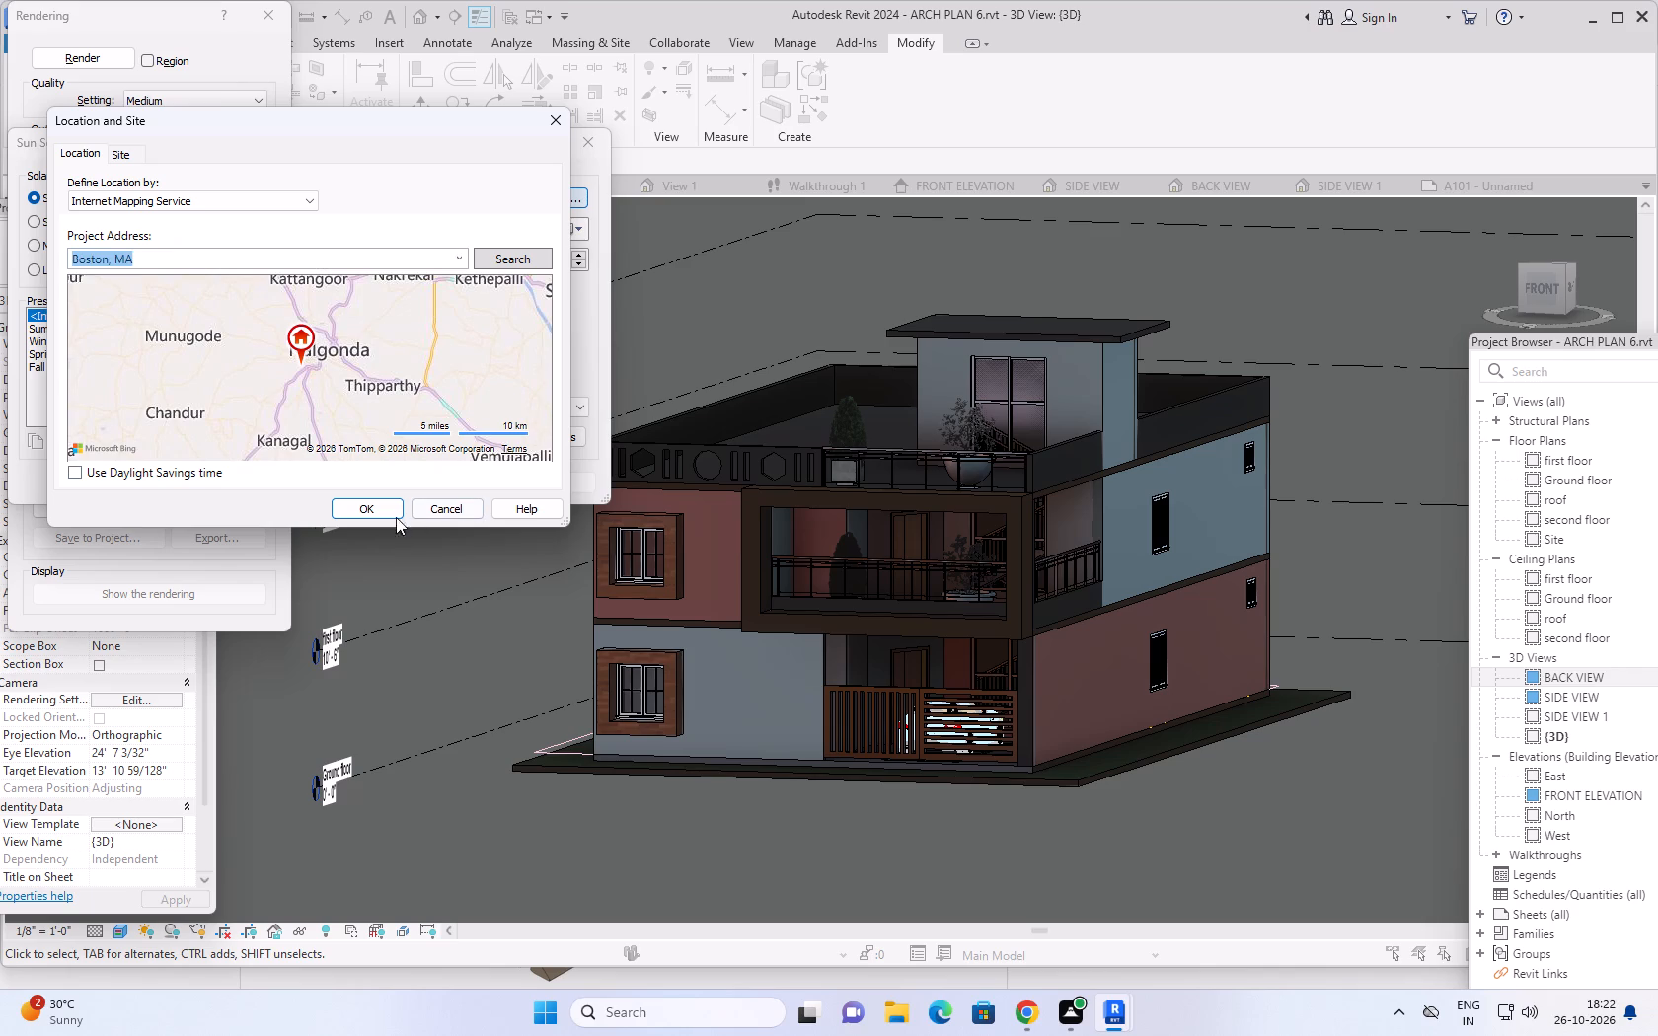
left_click(390, 512)
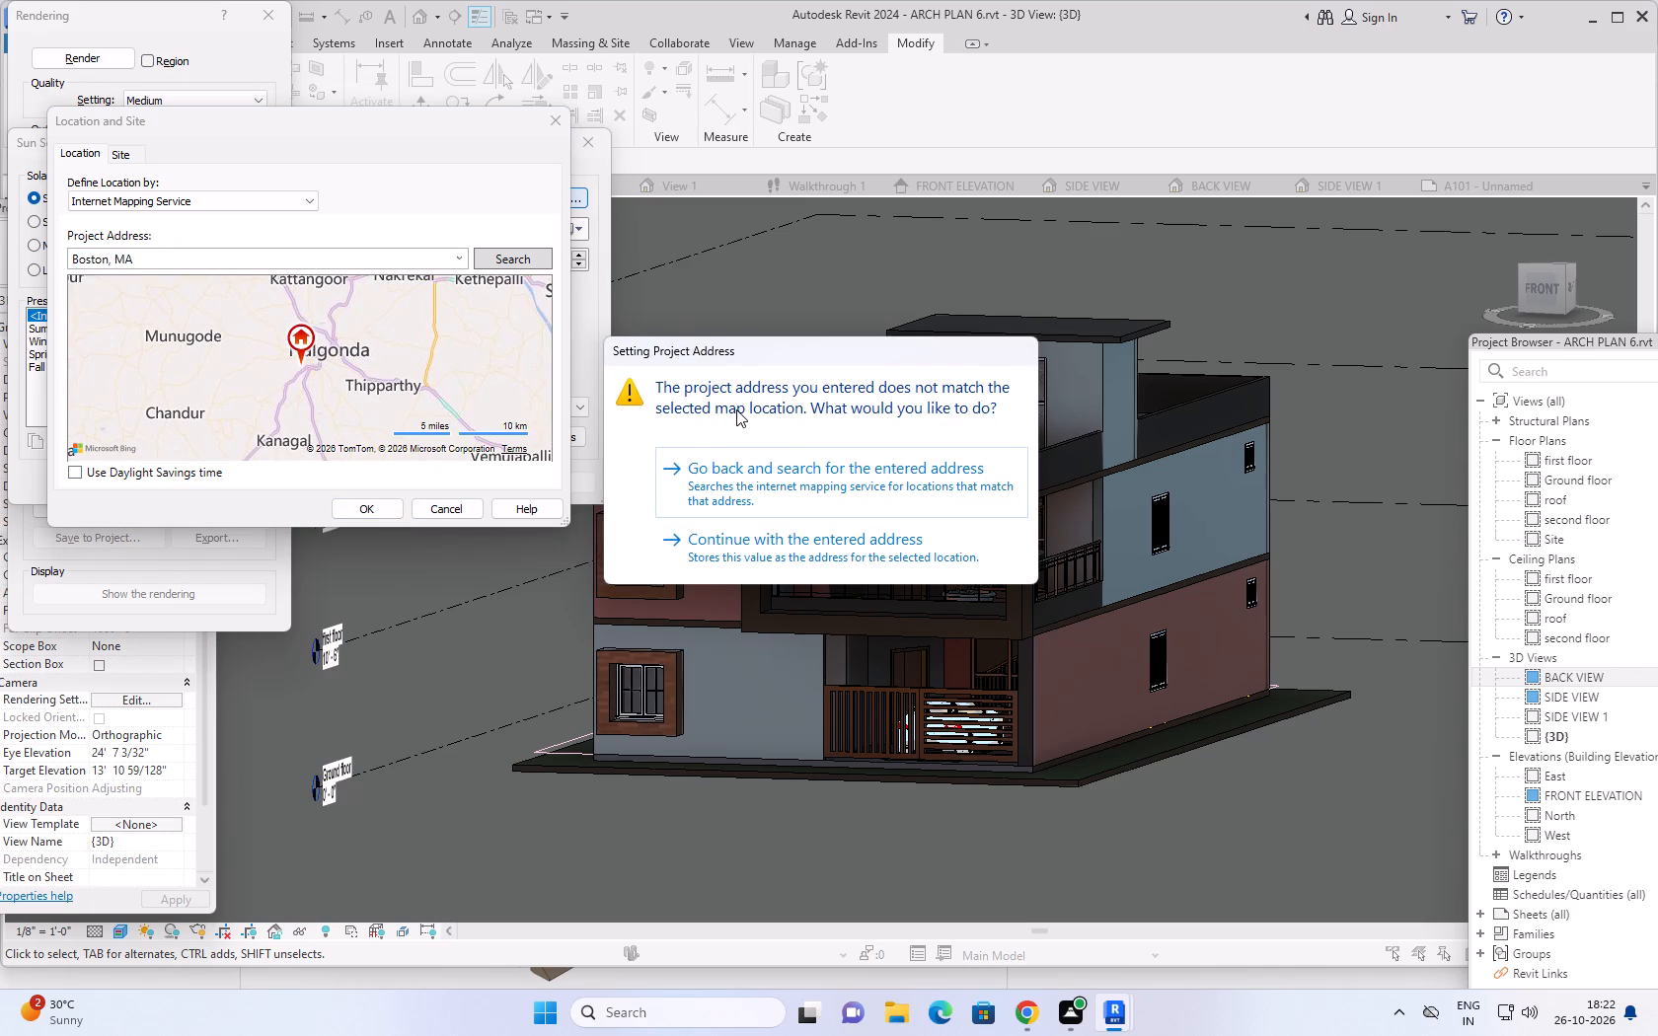
left_click(776, 537)
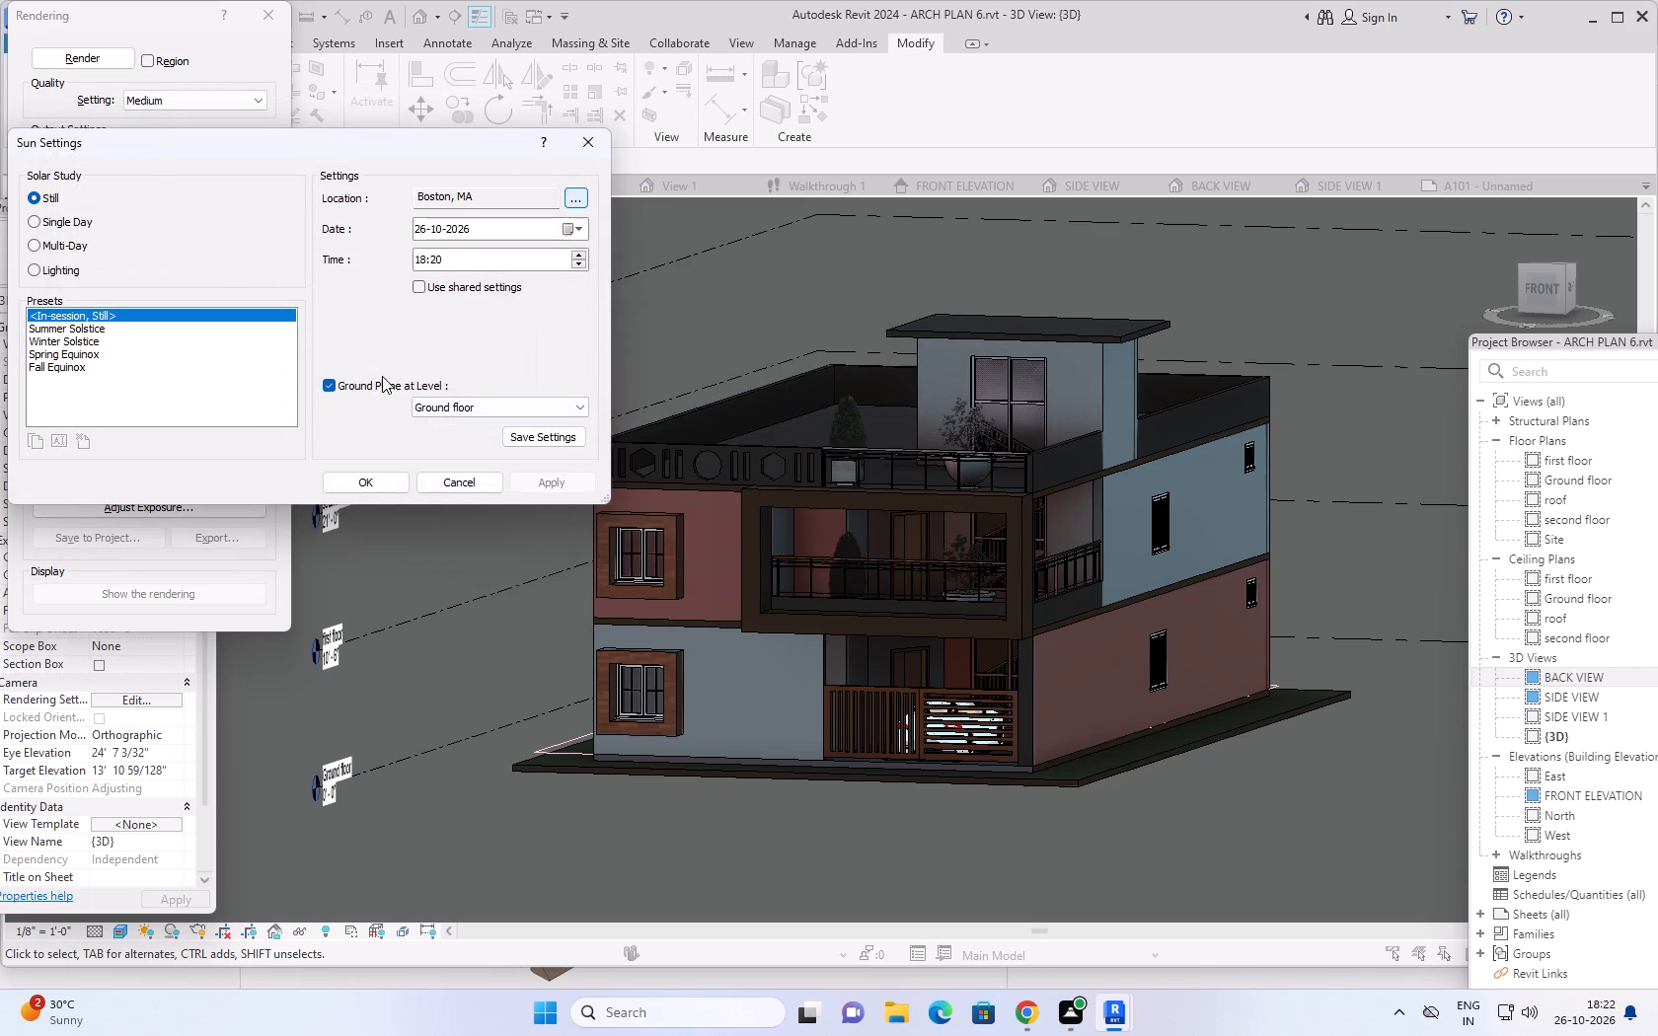
left_click(382, 482)
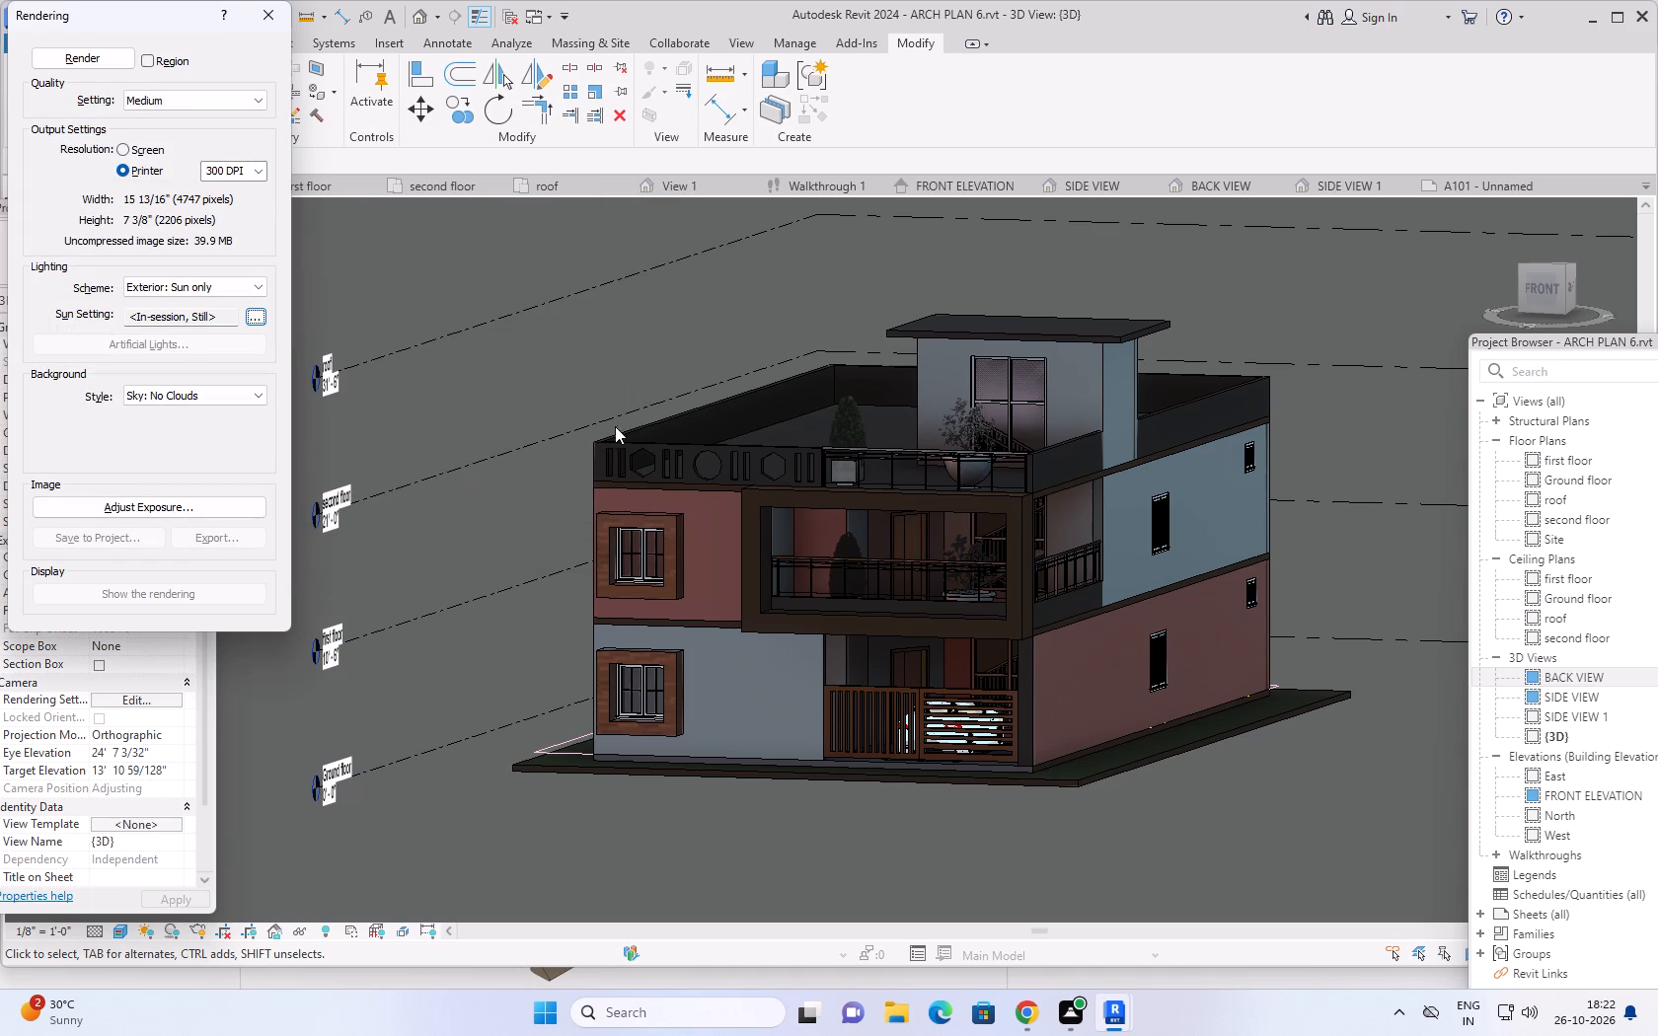
Reopen the rendering's sun settings with the whole house in view.
scroll(631, 443, "down", 1)
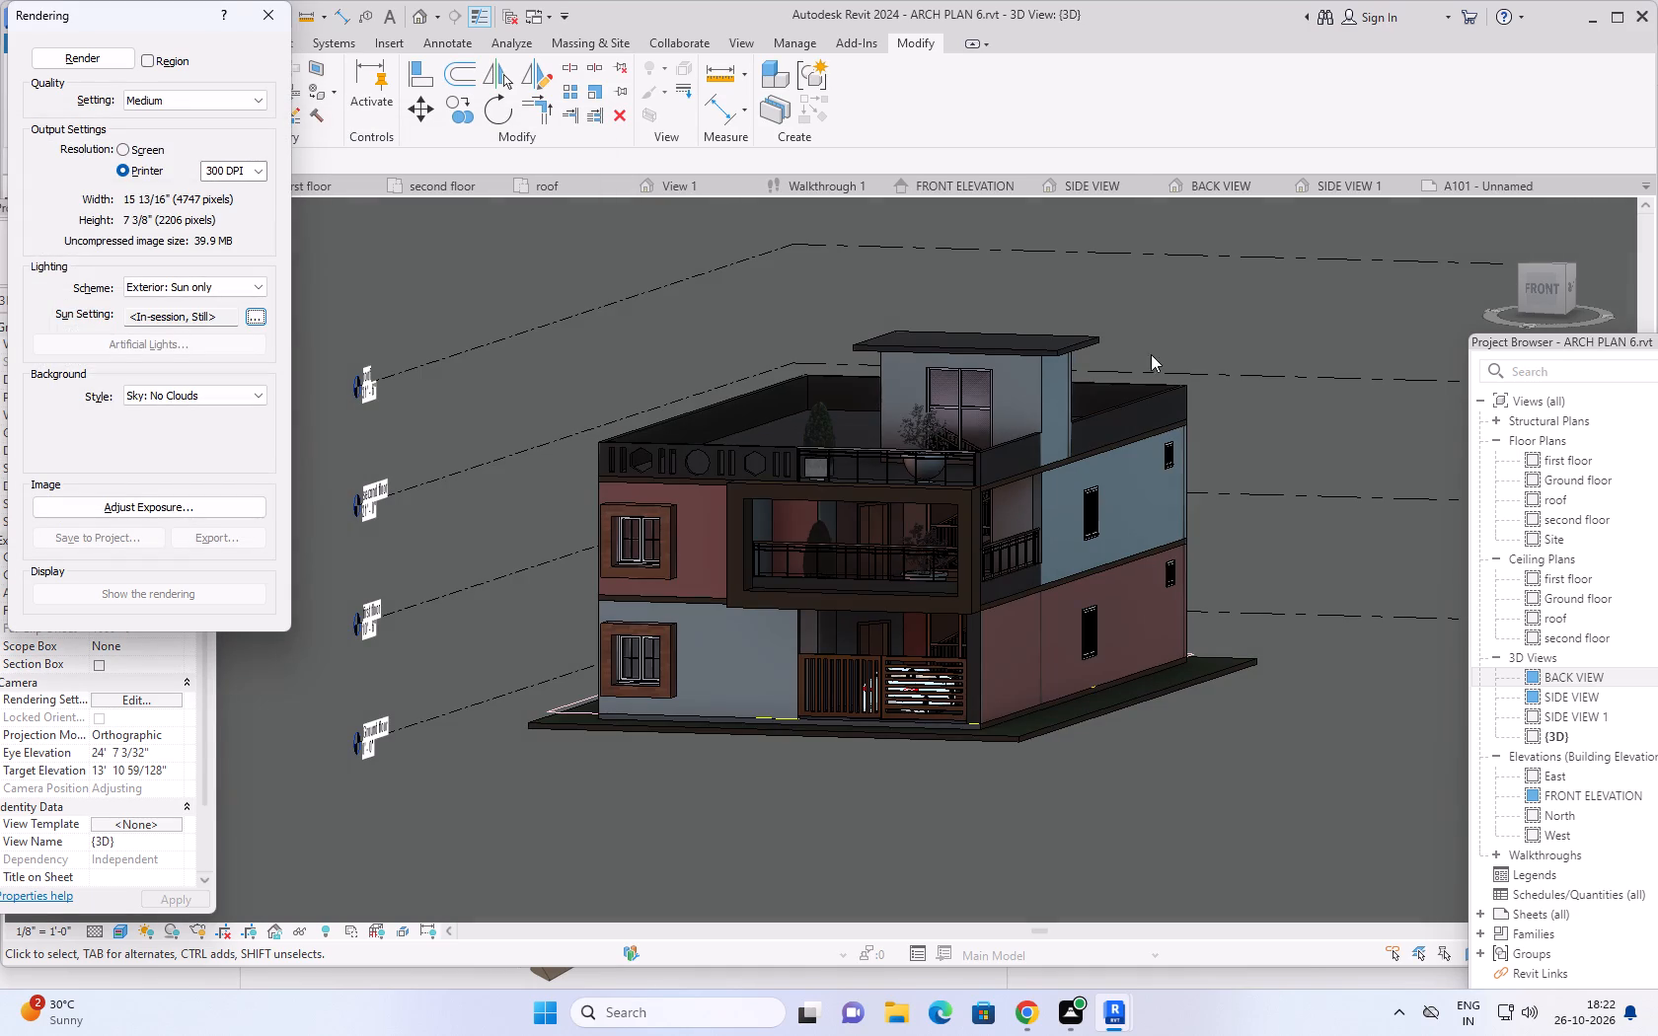
scroll(1155, 358, "down", 2)
middle_click_drag(1205, 337, 1184, 407)
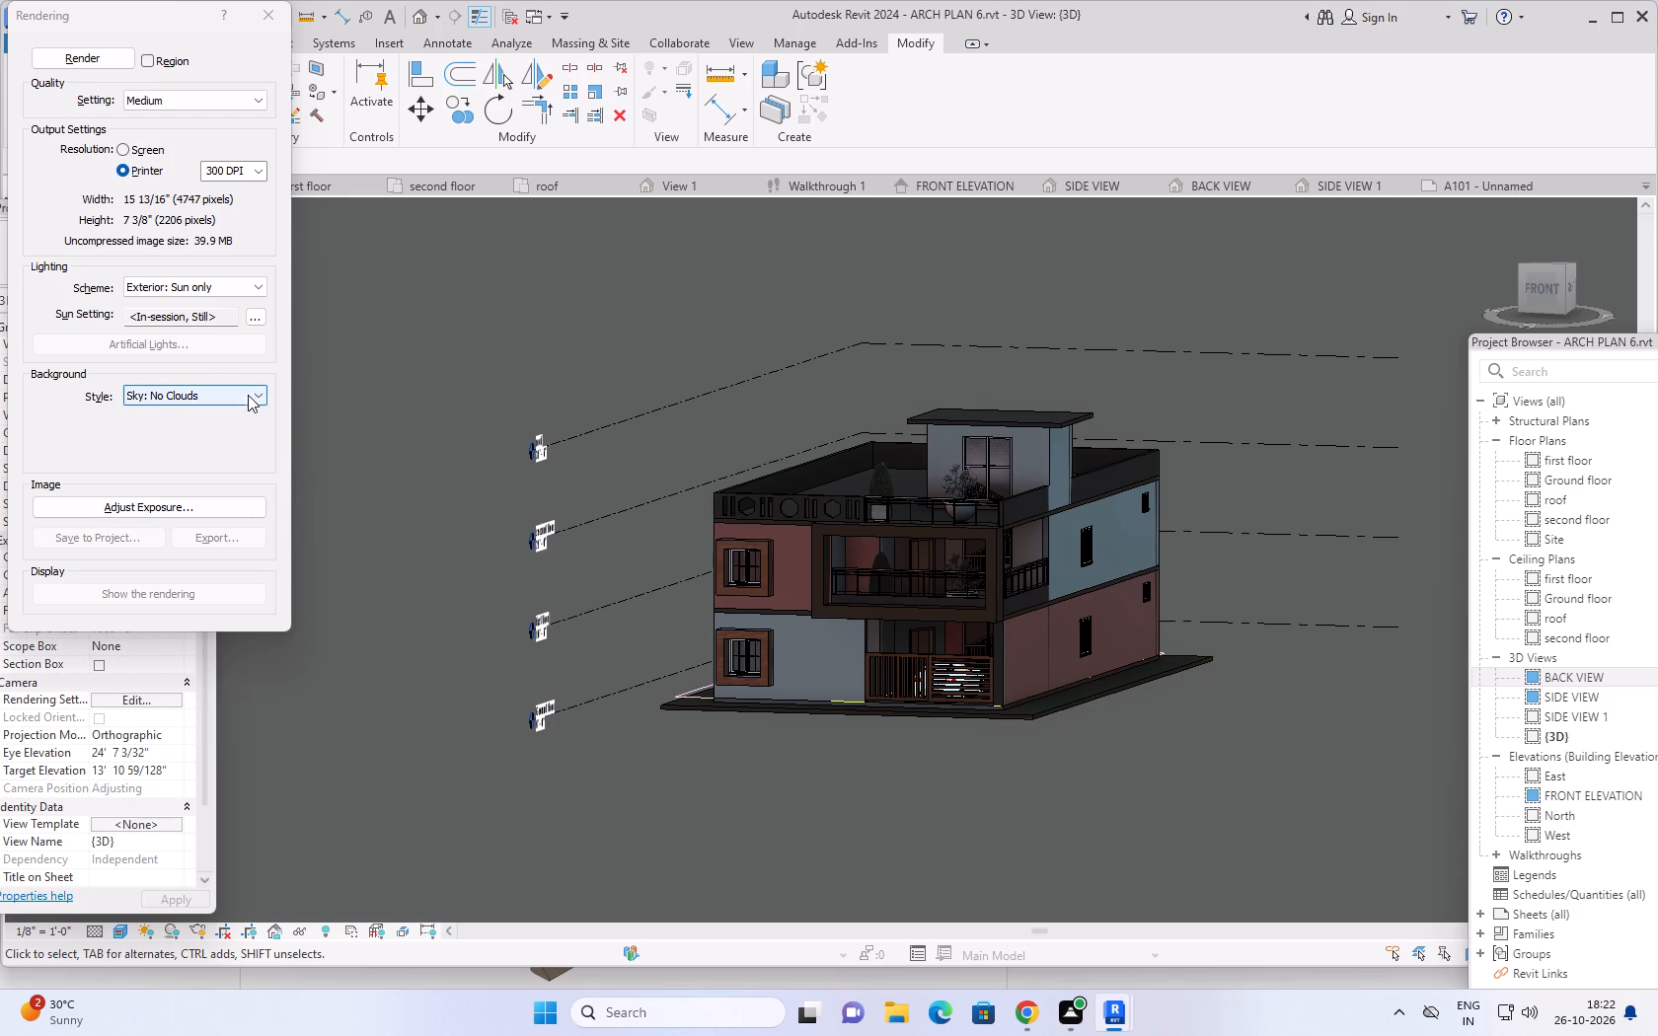
left_click(253, 317)
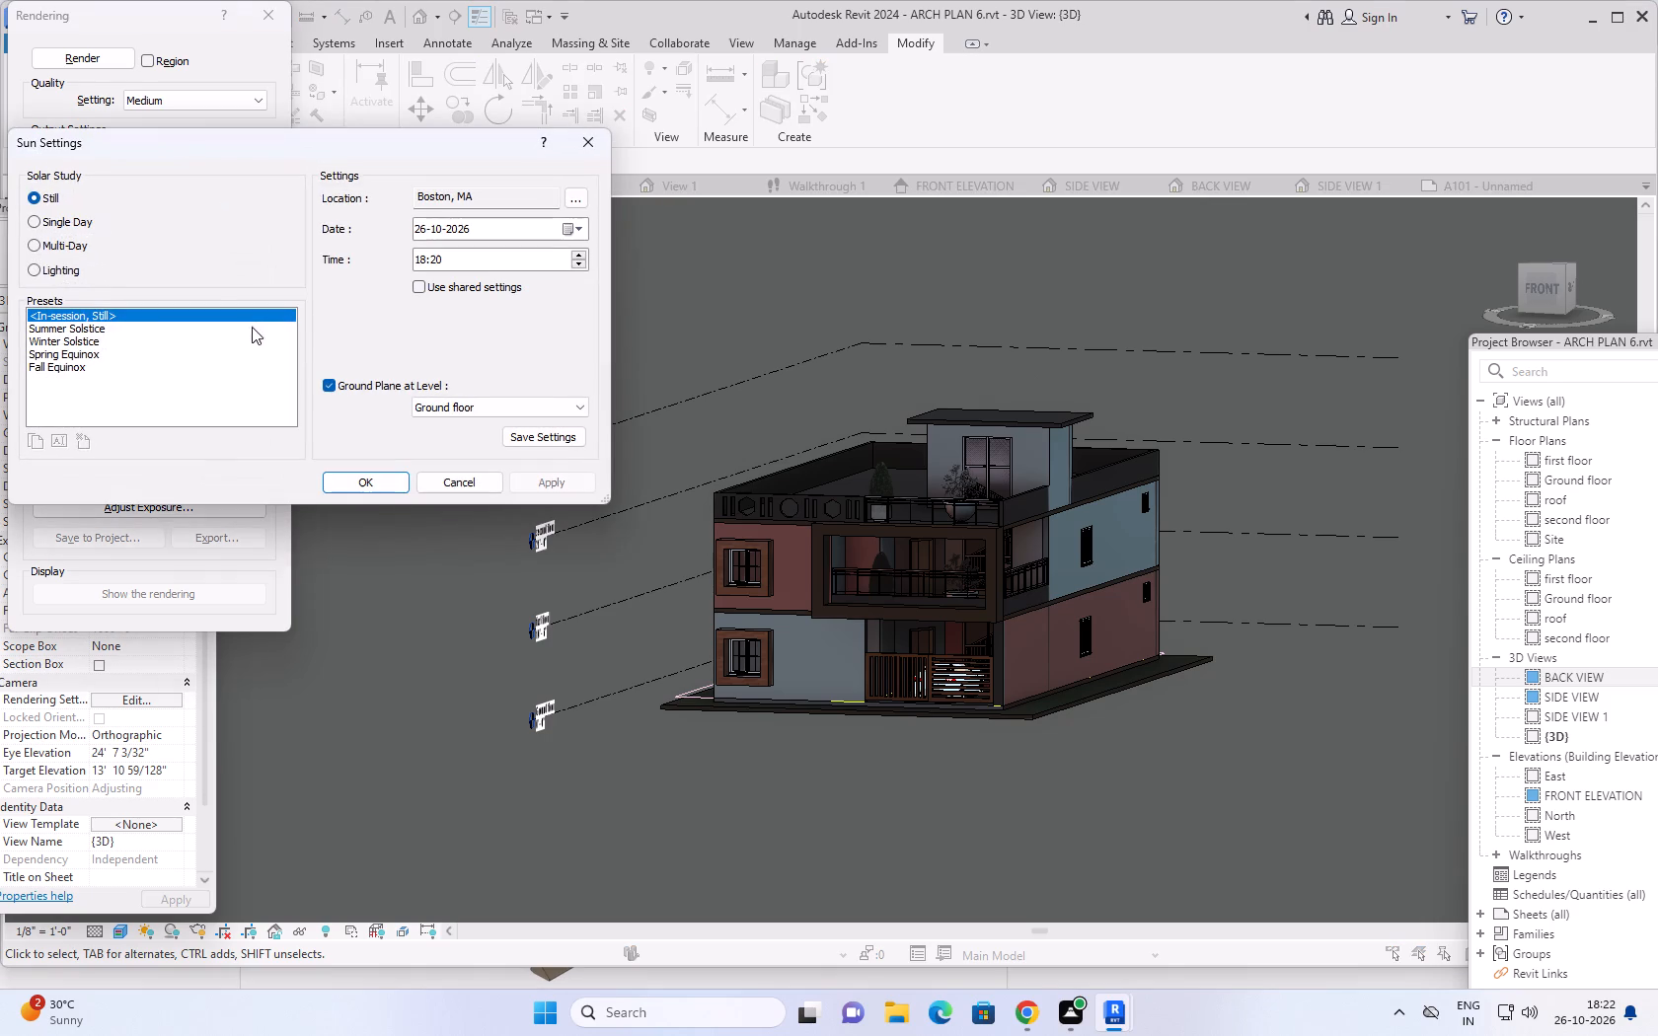
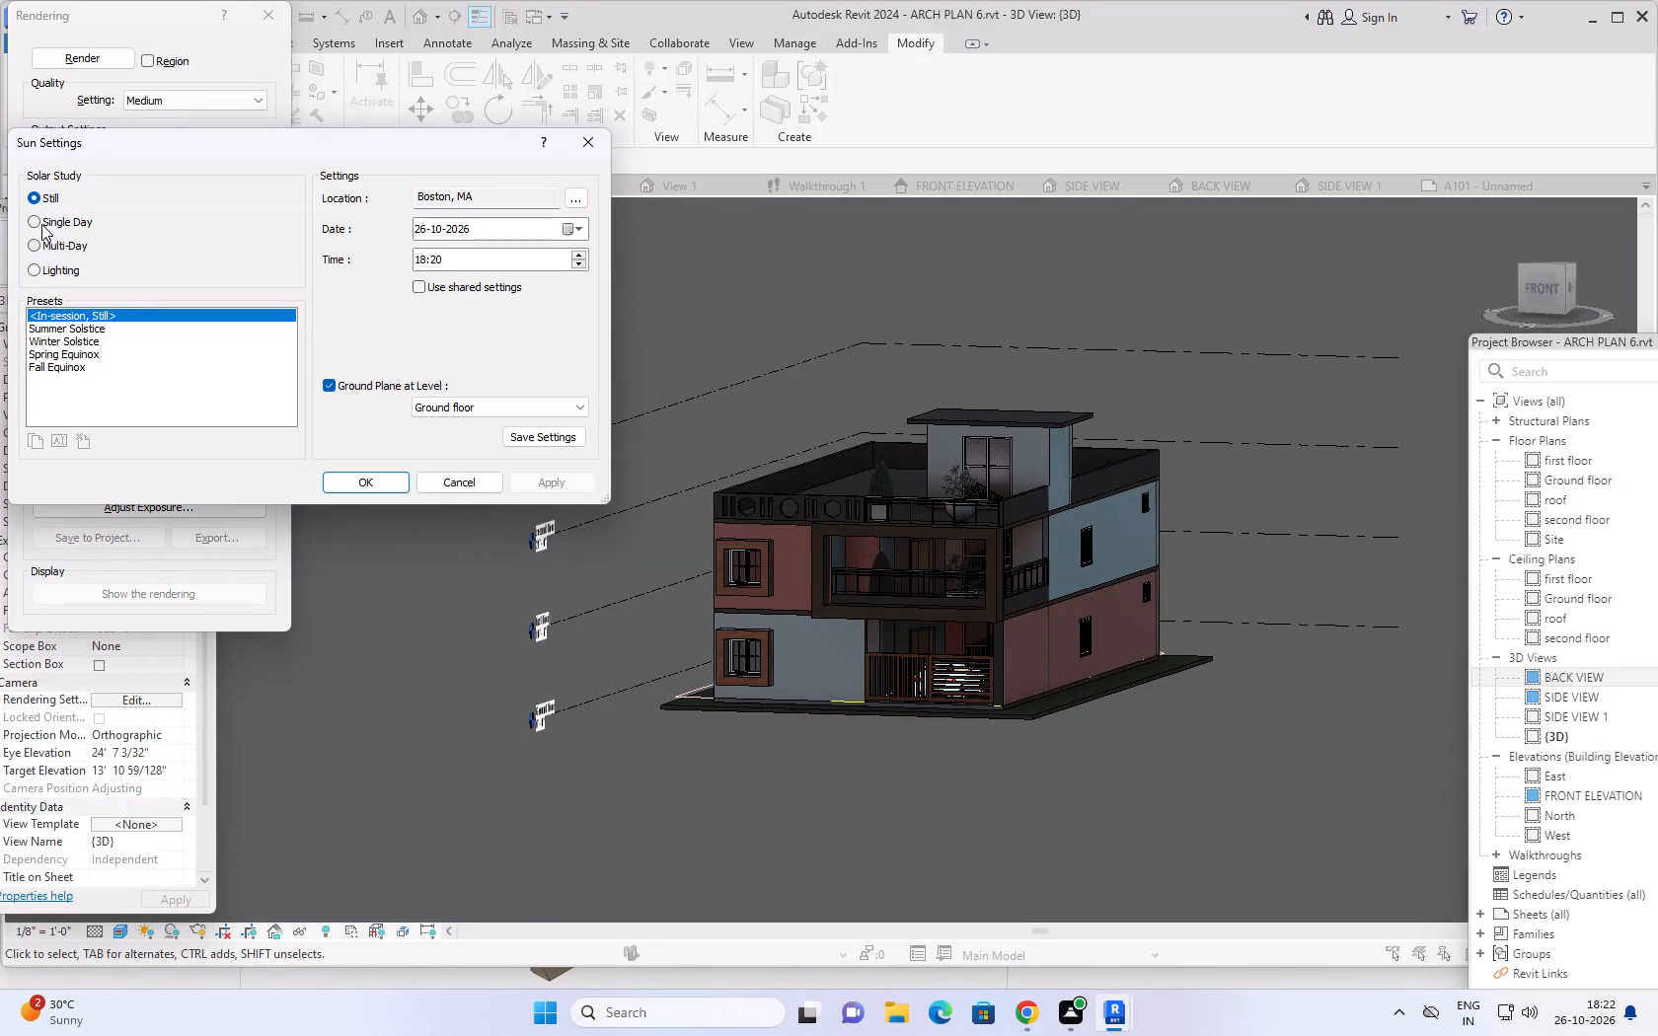
Set the solar study to Lighting with the Sunlight from Top Right preset and apply it to the rendering.
left_click(37, 220)
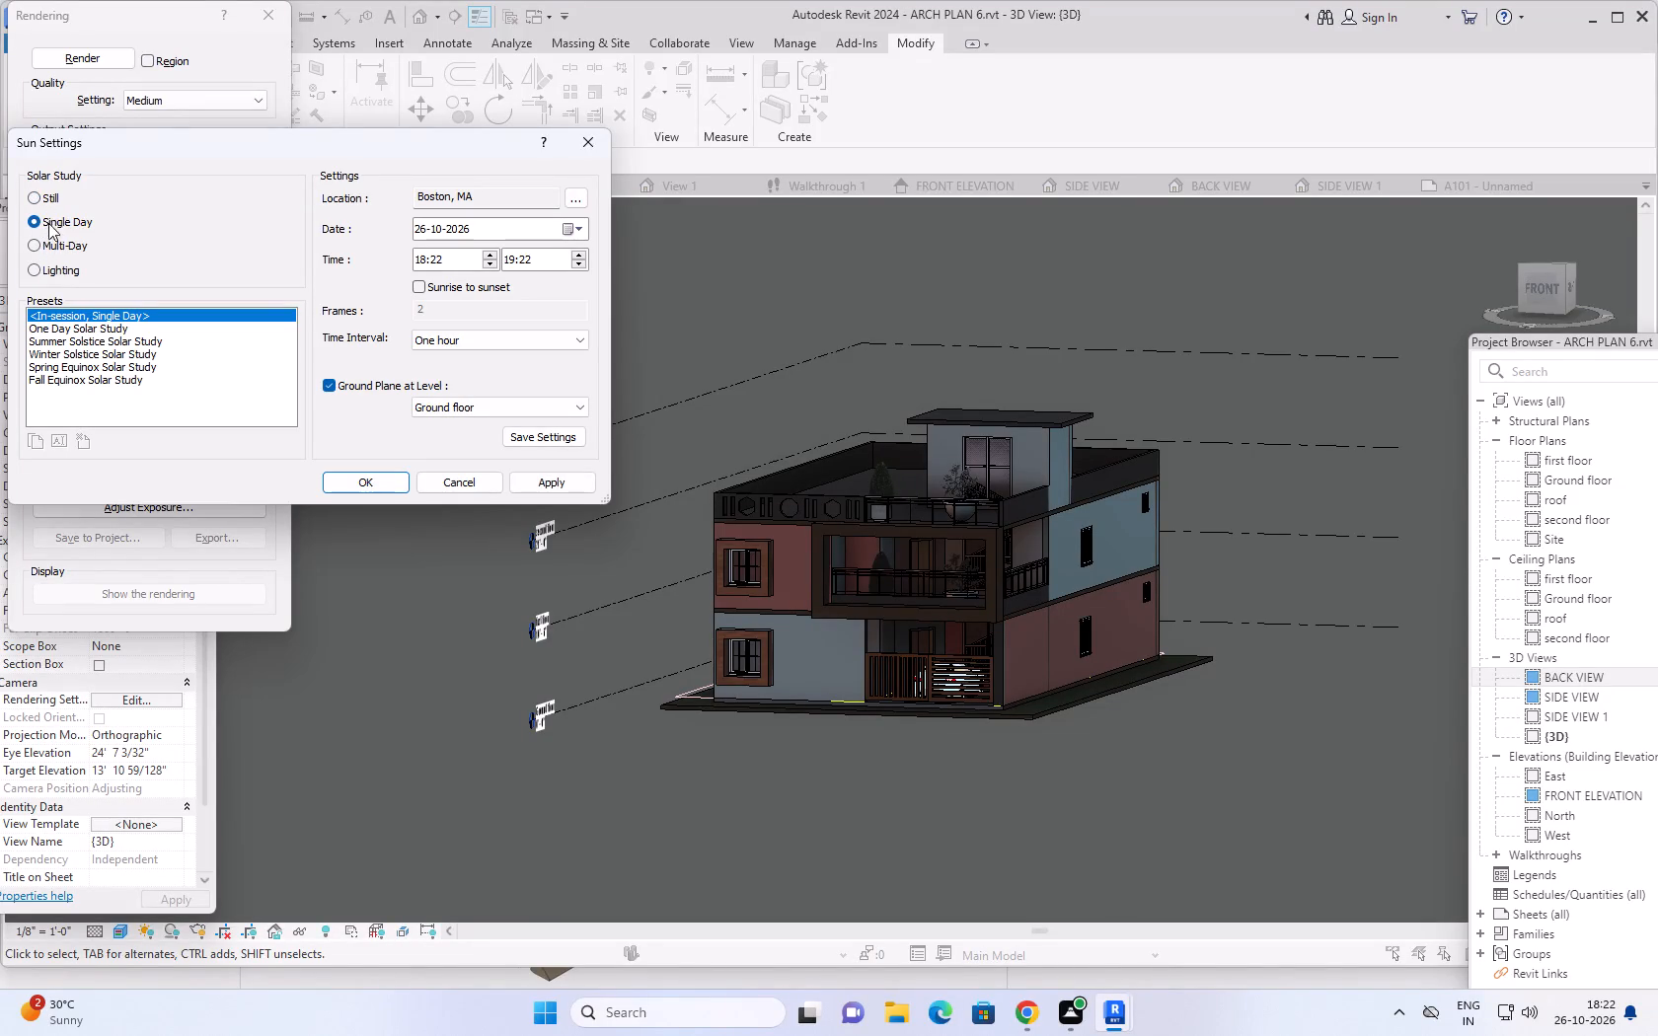
left_click(37, 245)
left_click(33, 264)
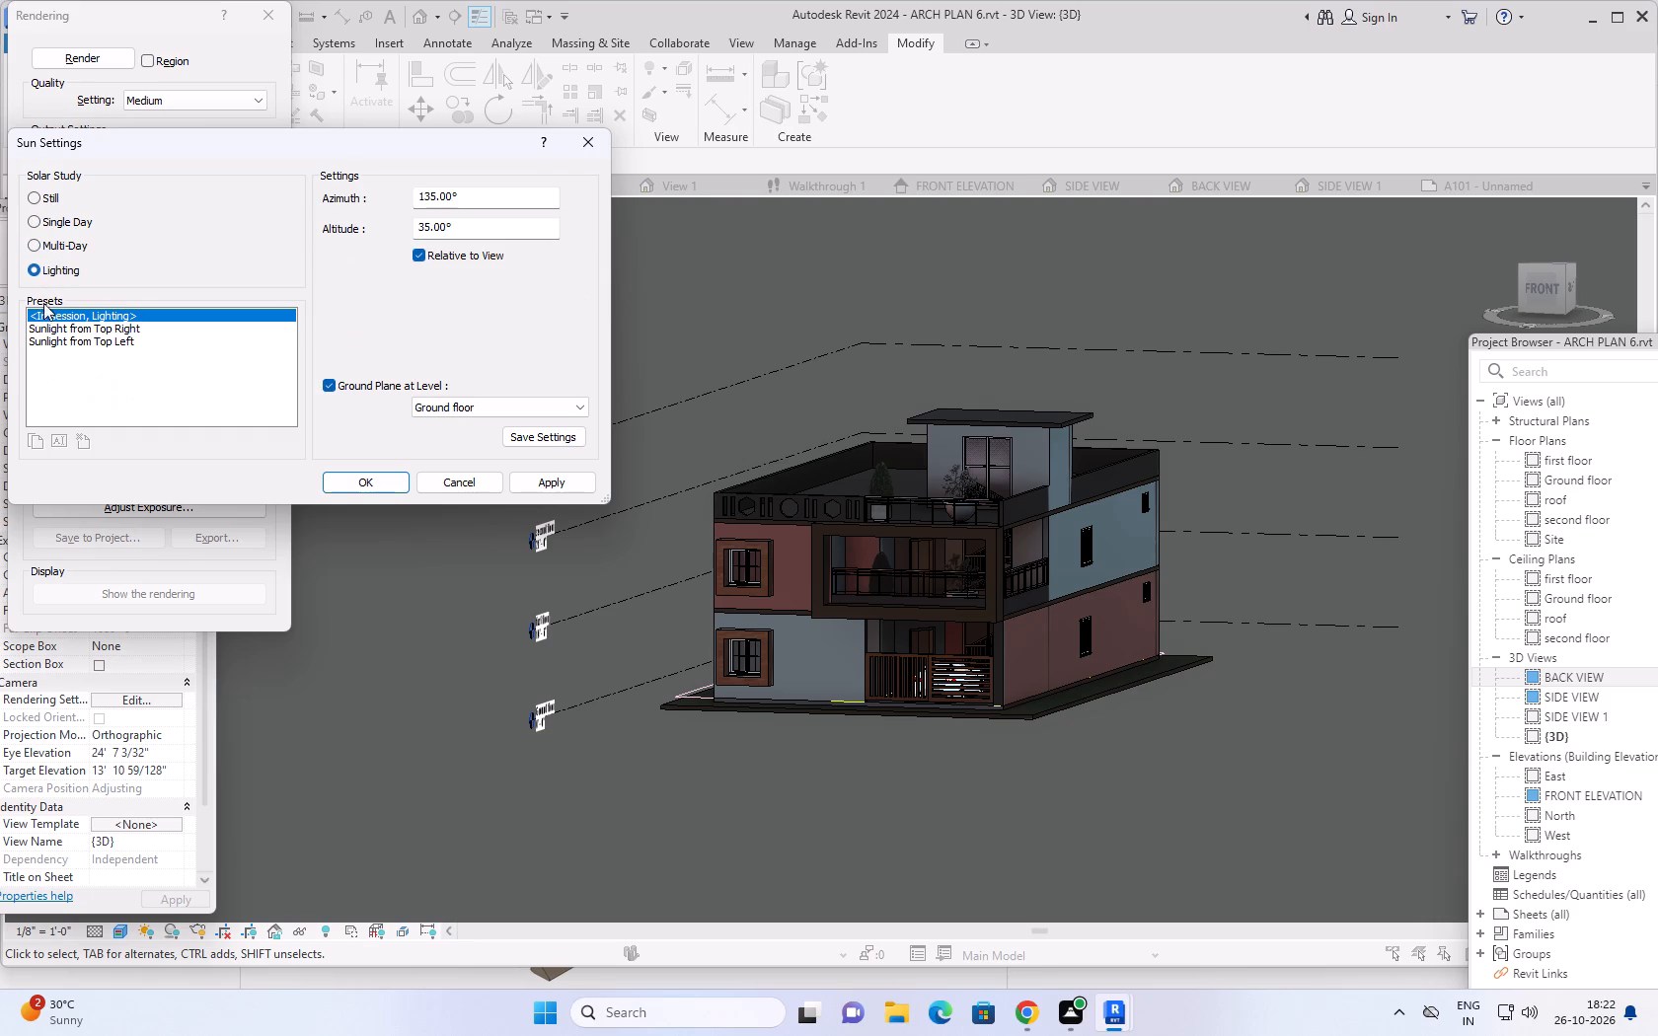
left_click(41, 324)
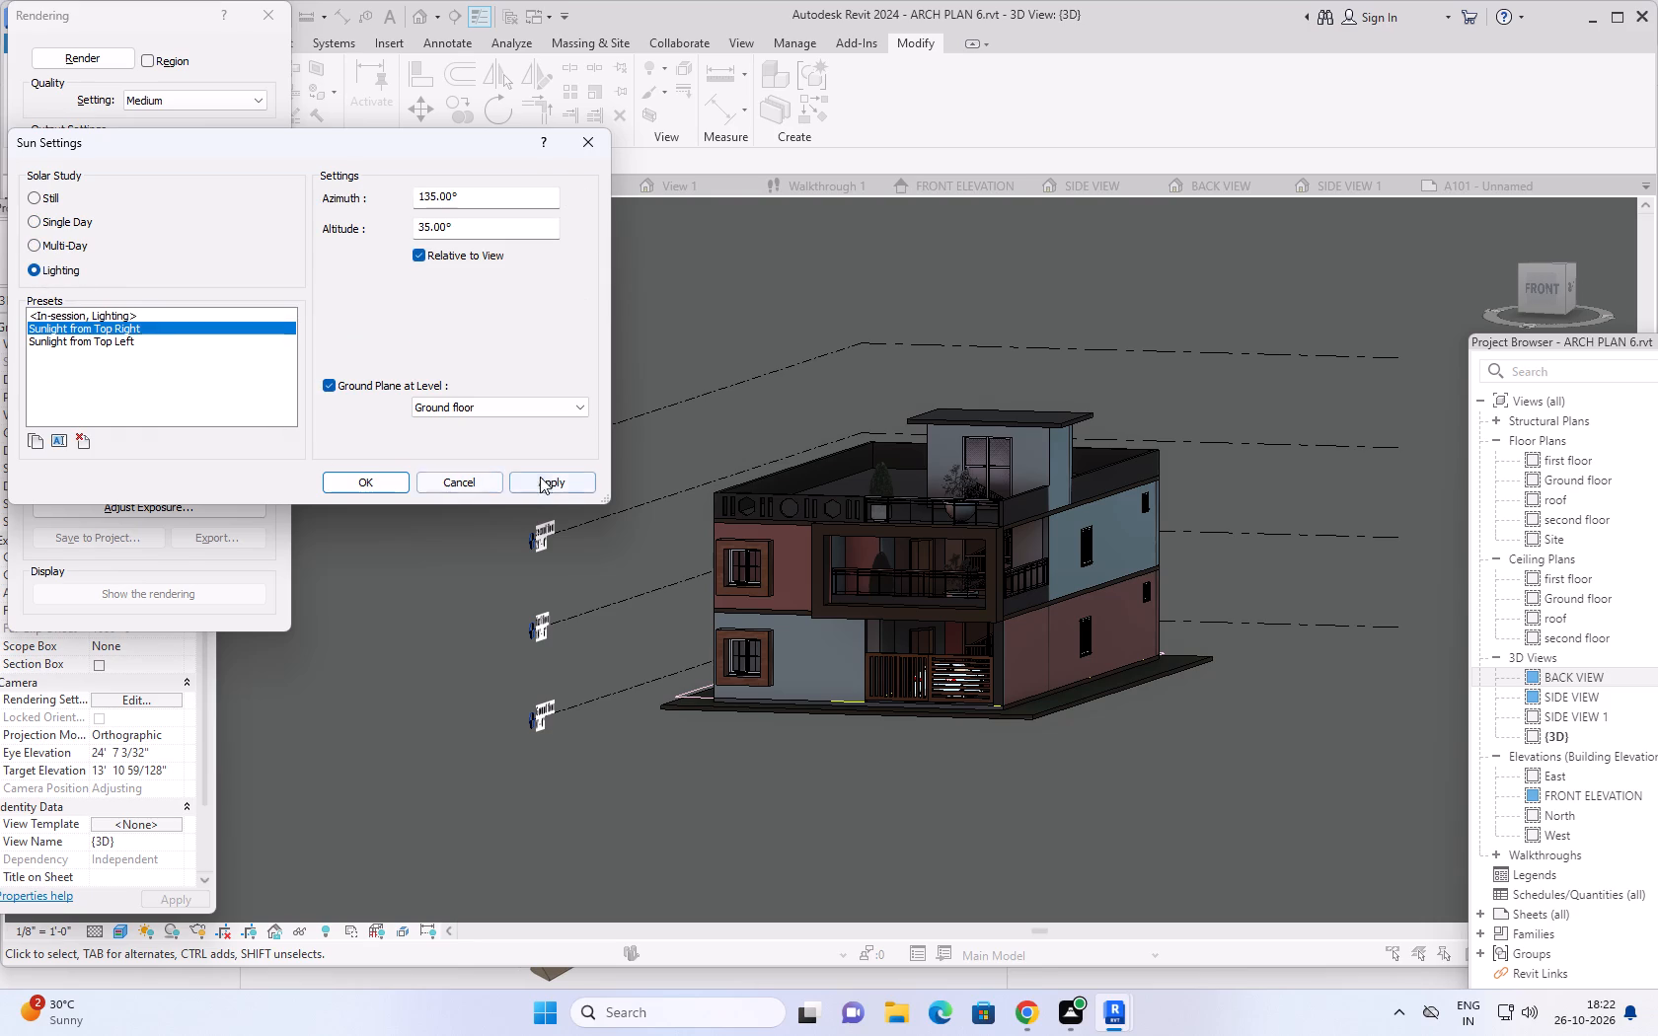
left_click(540, 477)
left_click(354, 481)
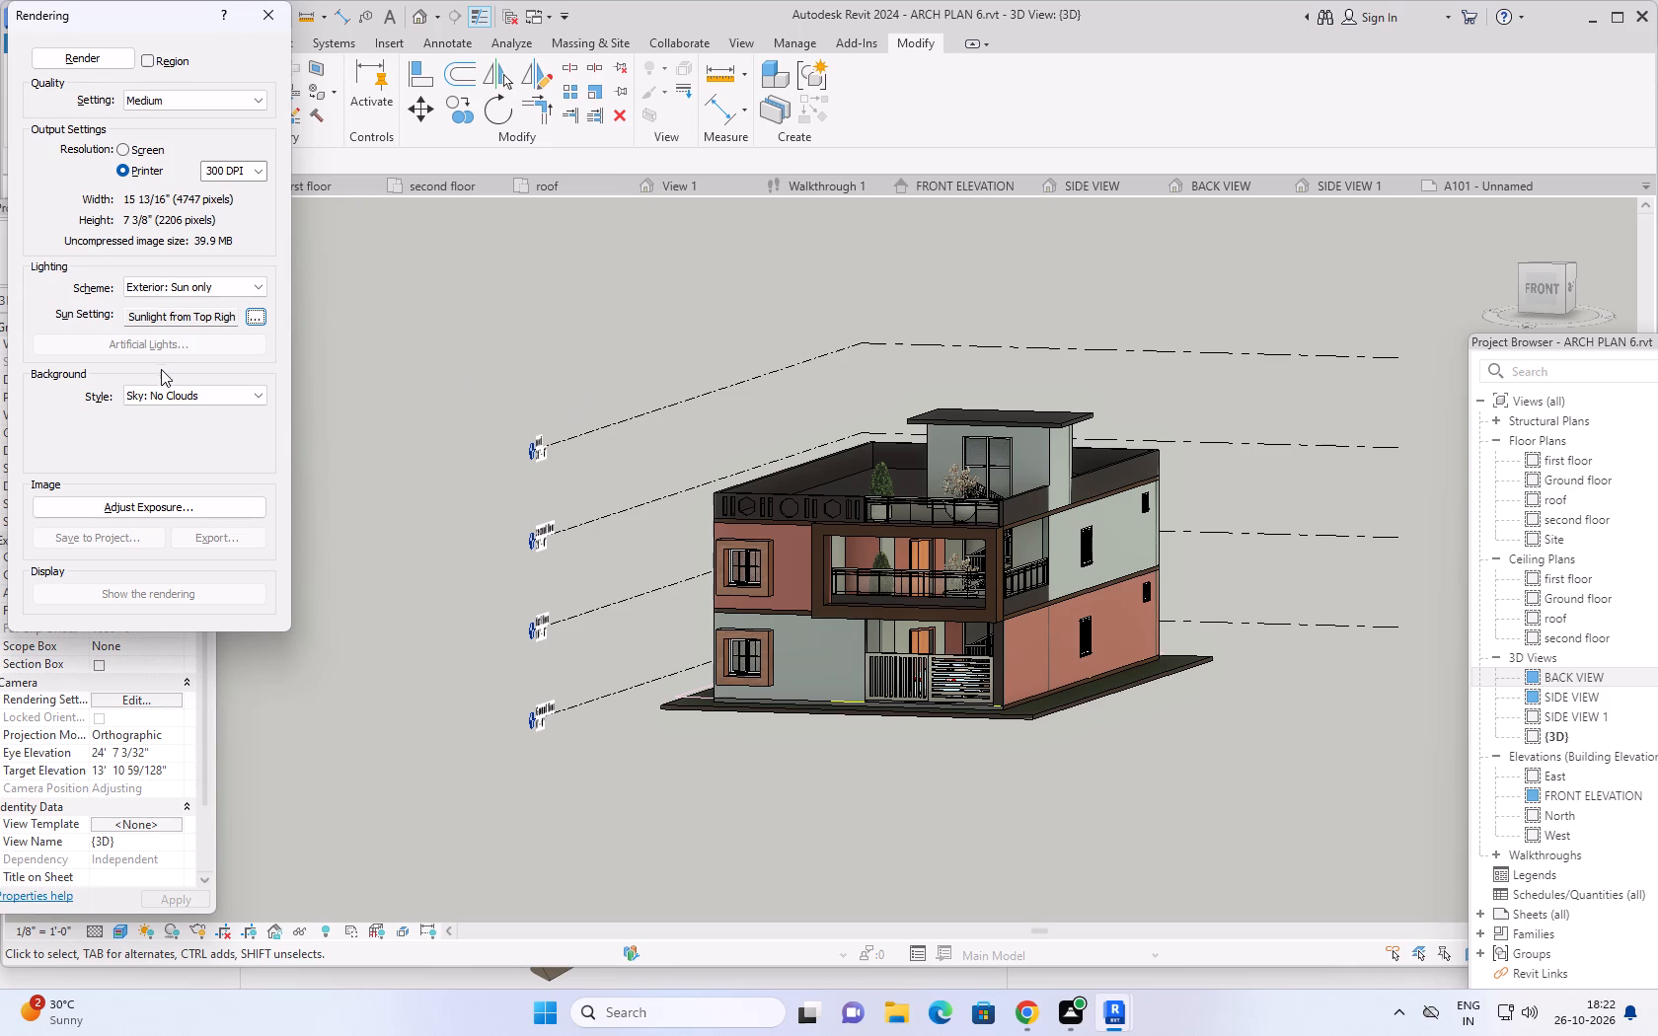
Choose the Sky: No Clouds background style and render the {3D} view.
left_click(214, 396)
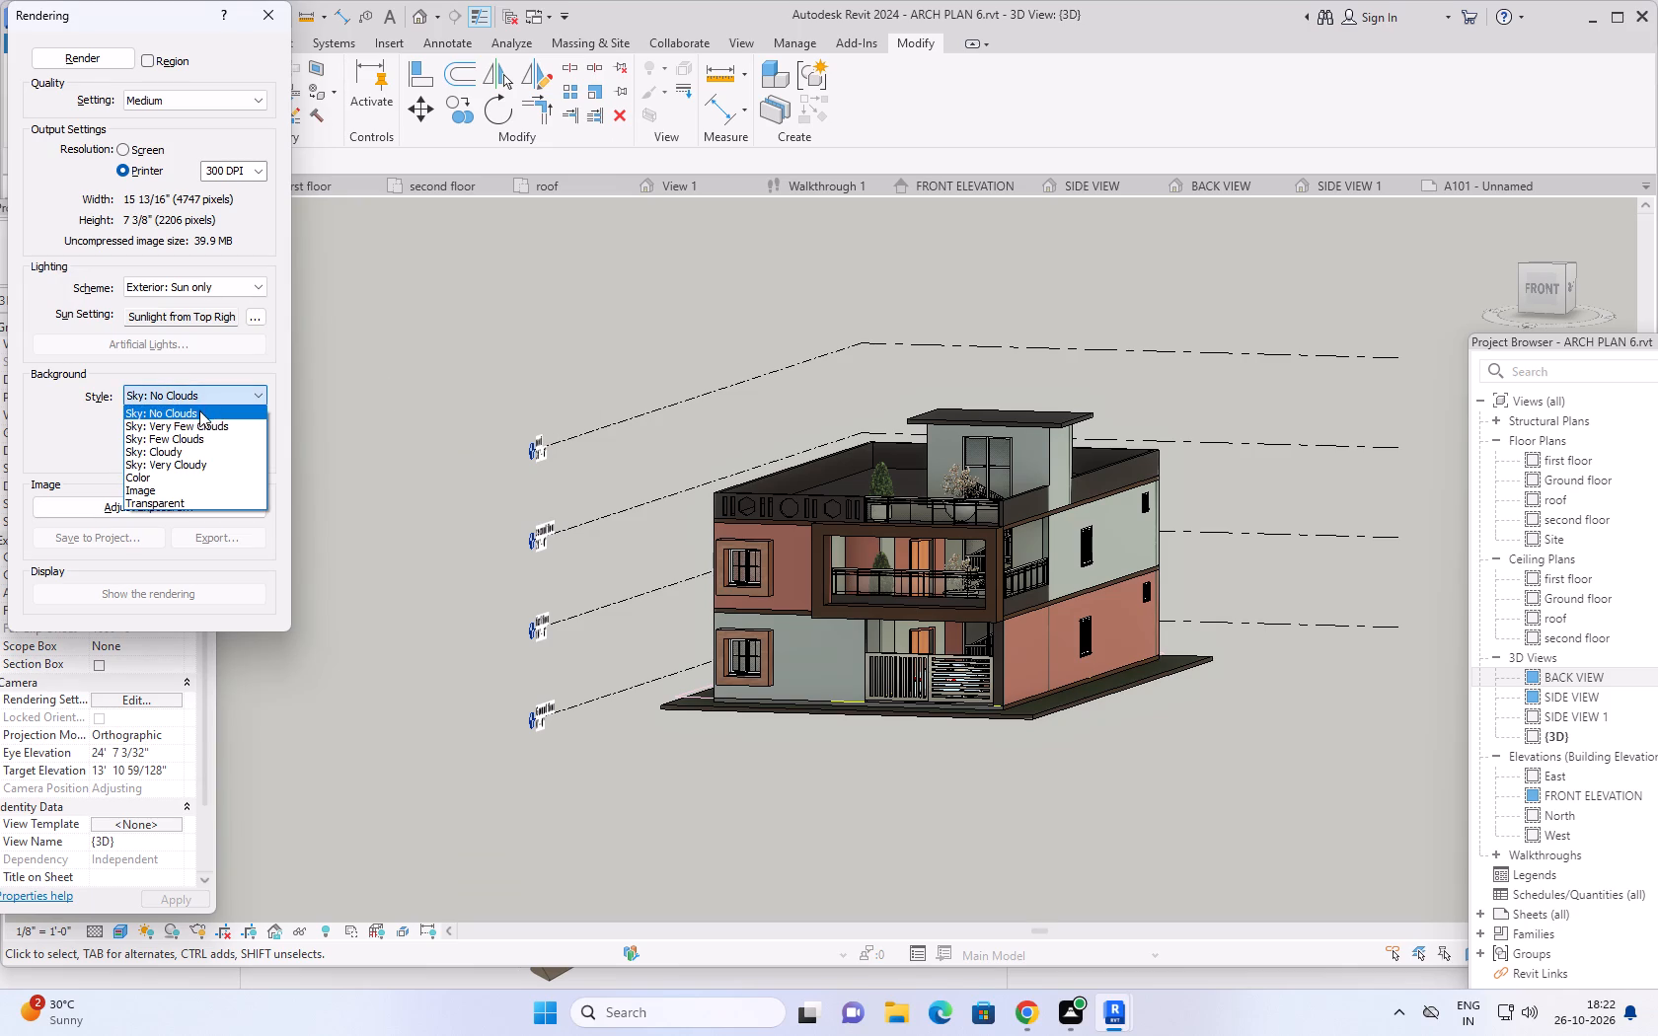
left_click(199, 410)
scroll(167, 439, "up", 1)
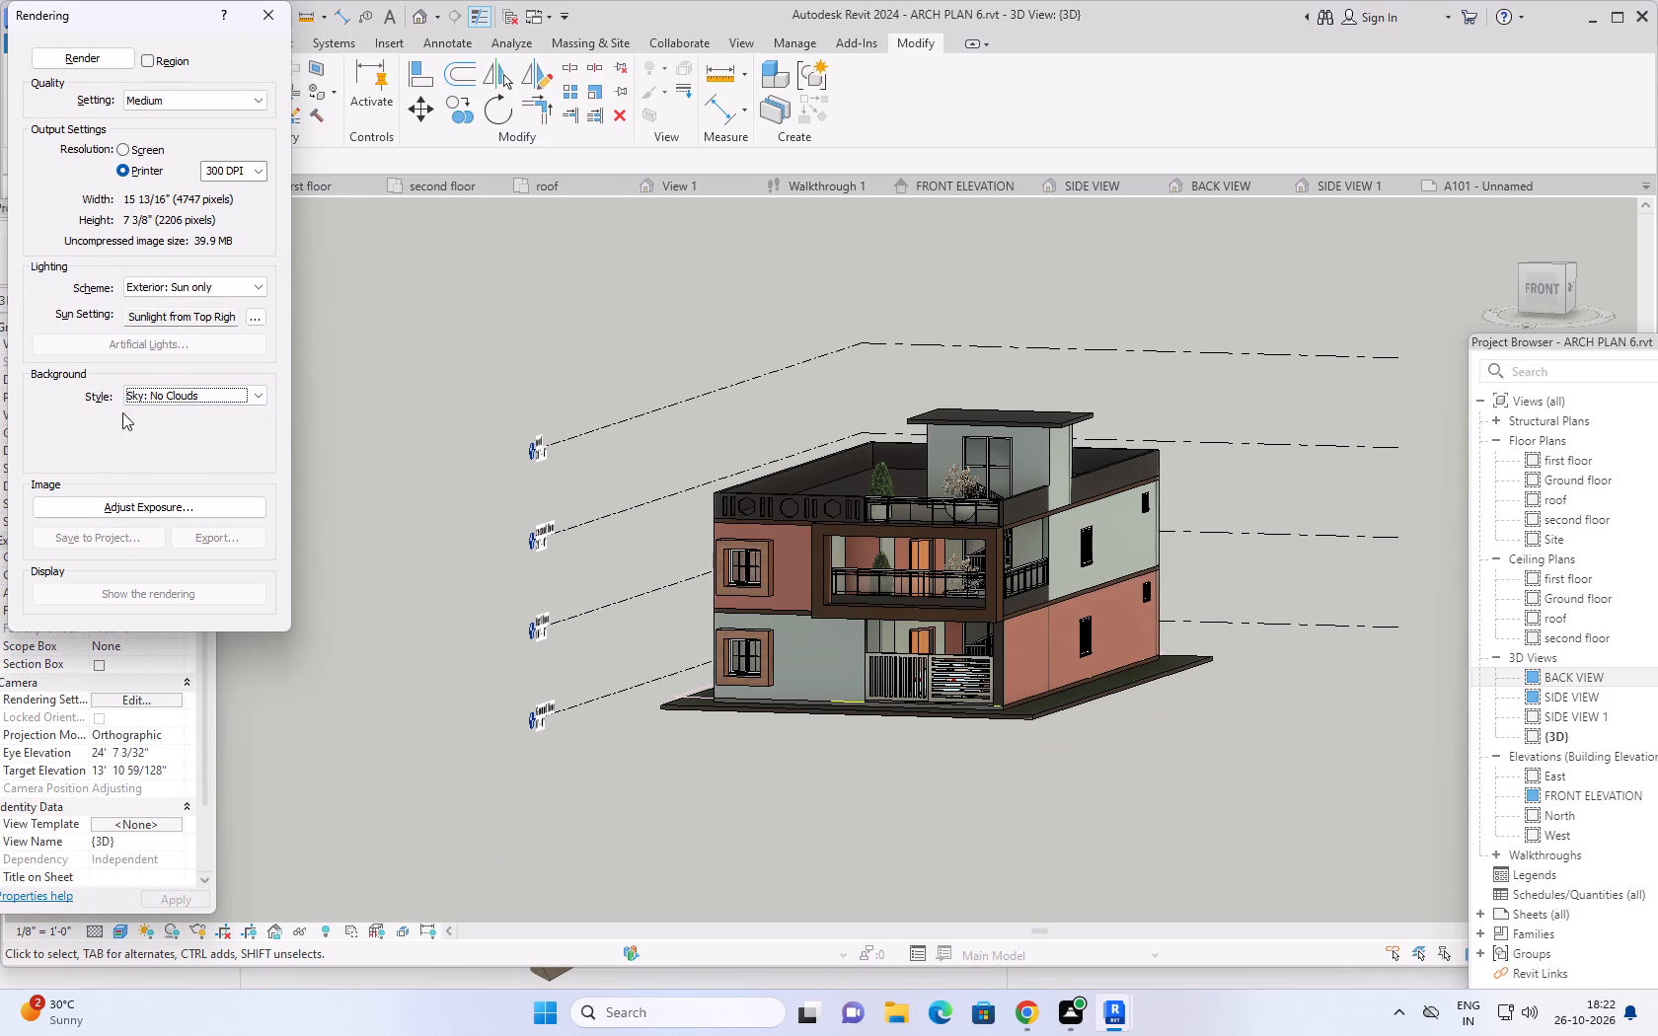
left_click(81, 55)
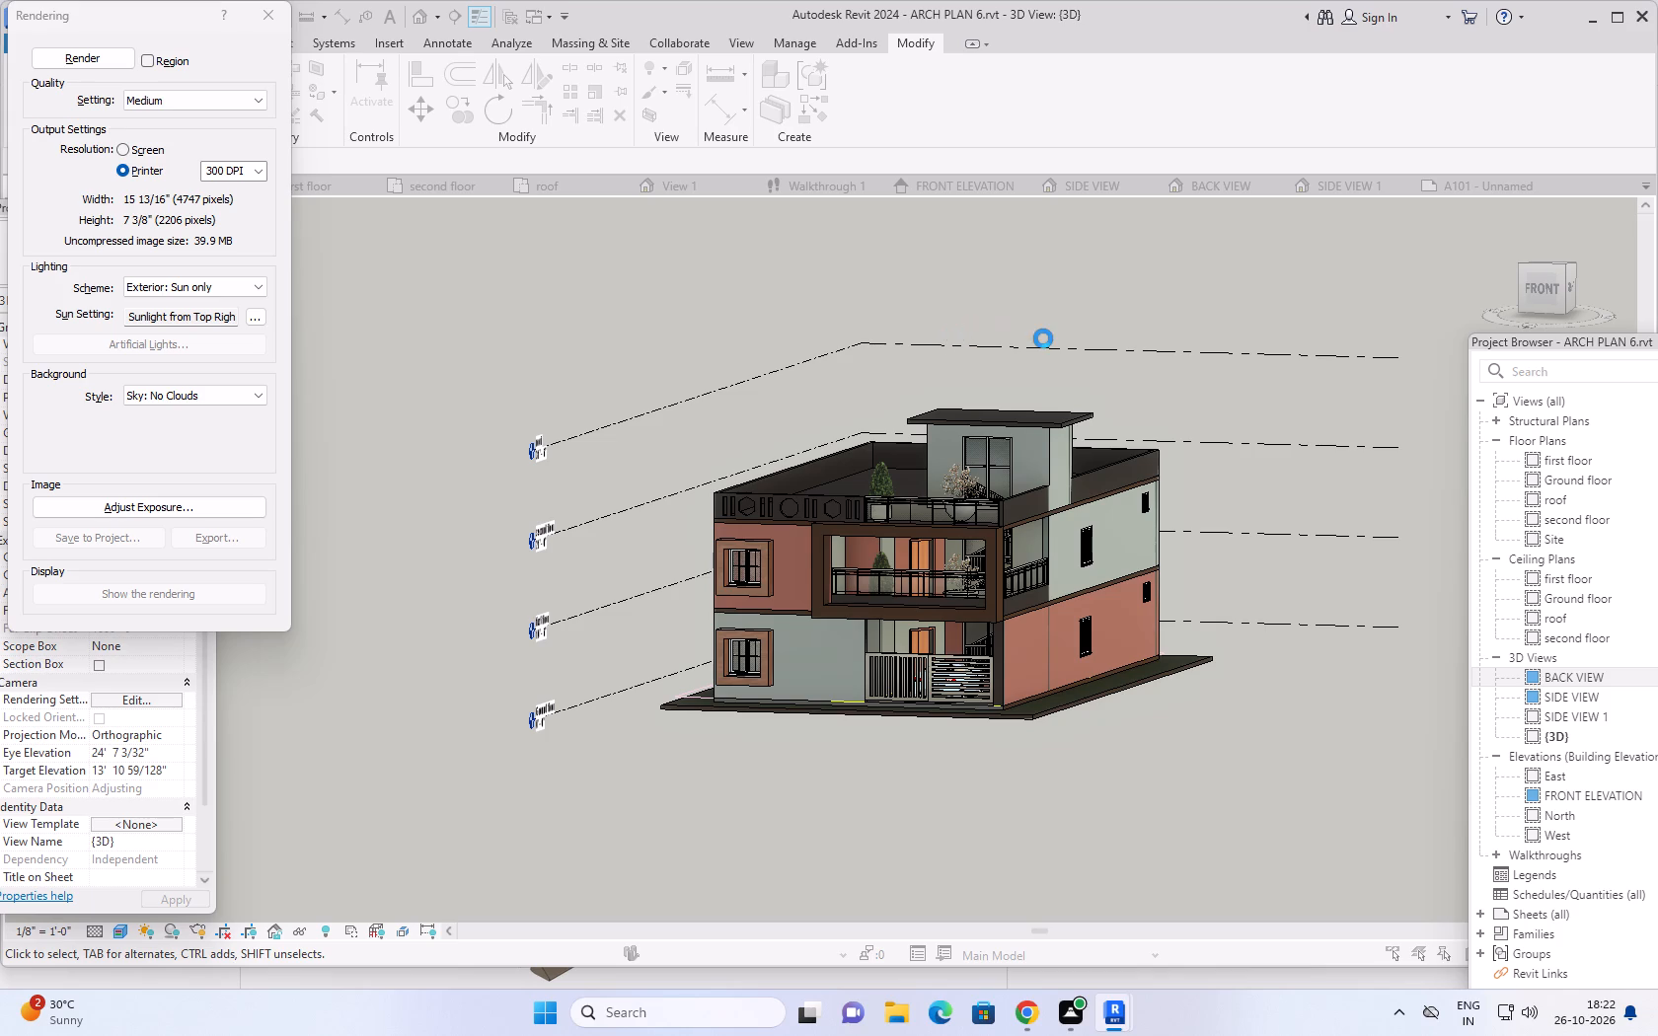
scroll(1046, 338, "up", 2)
scroll(1170, 402, "up", 1)
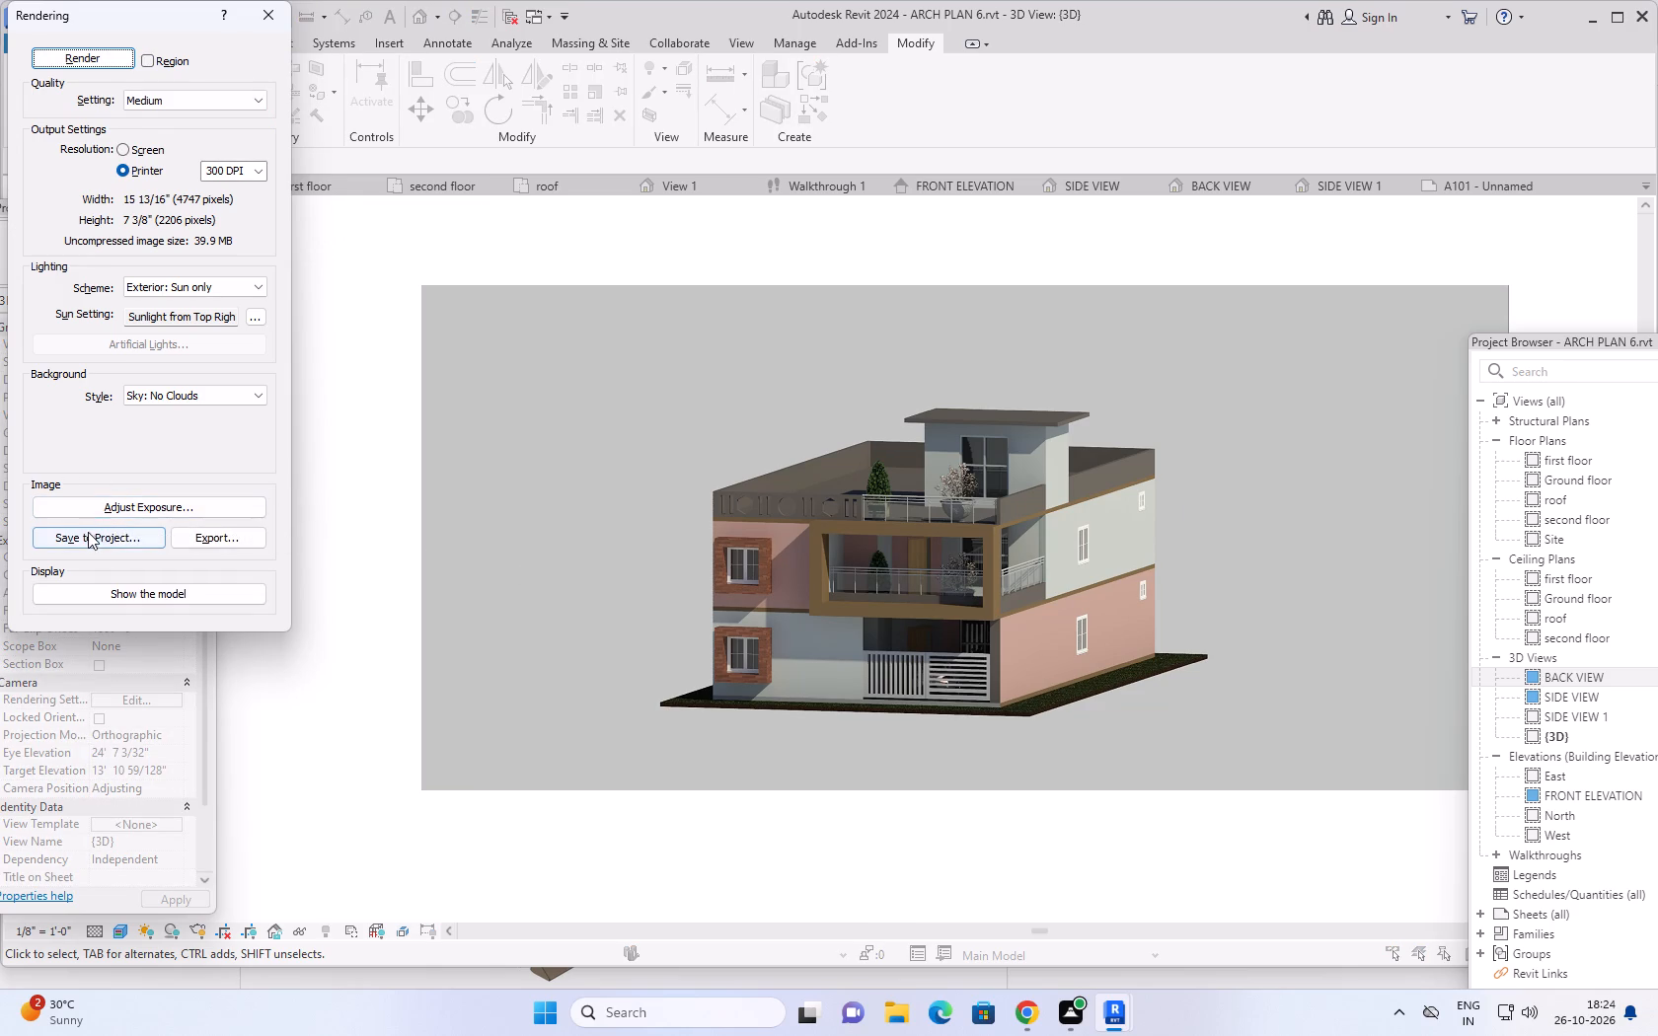
Adjust the rendered image's exposure value to 14.75 and highlights to 0.63, and apply both.
left_click(99, 507)
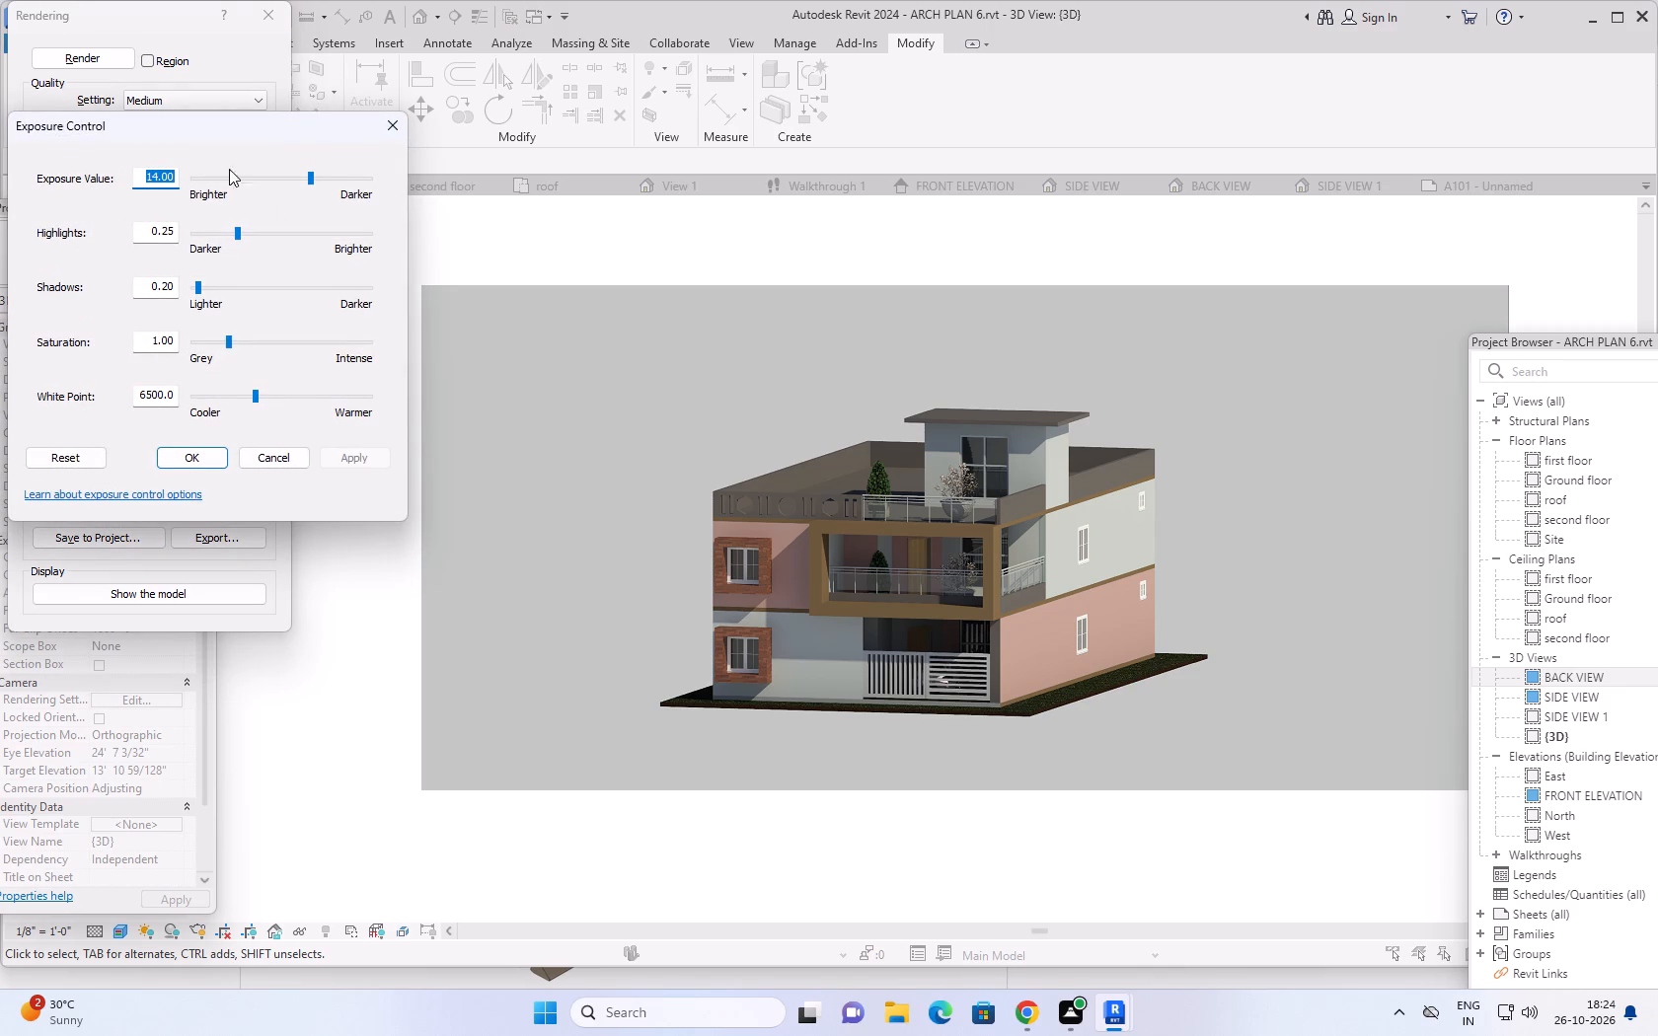
left_click_drag(310, 178, 258, 186)
left_click_drag(258, 186, 292, 184)
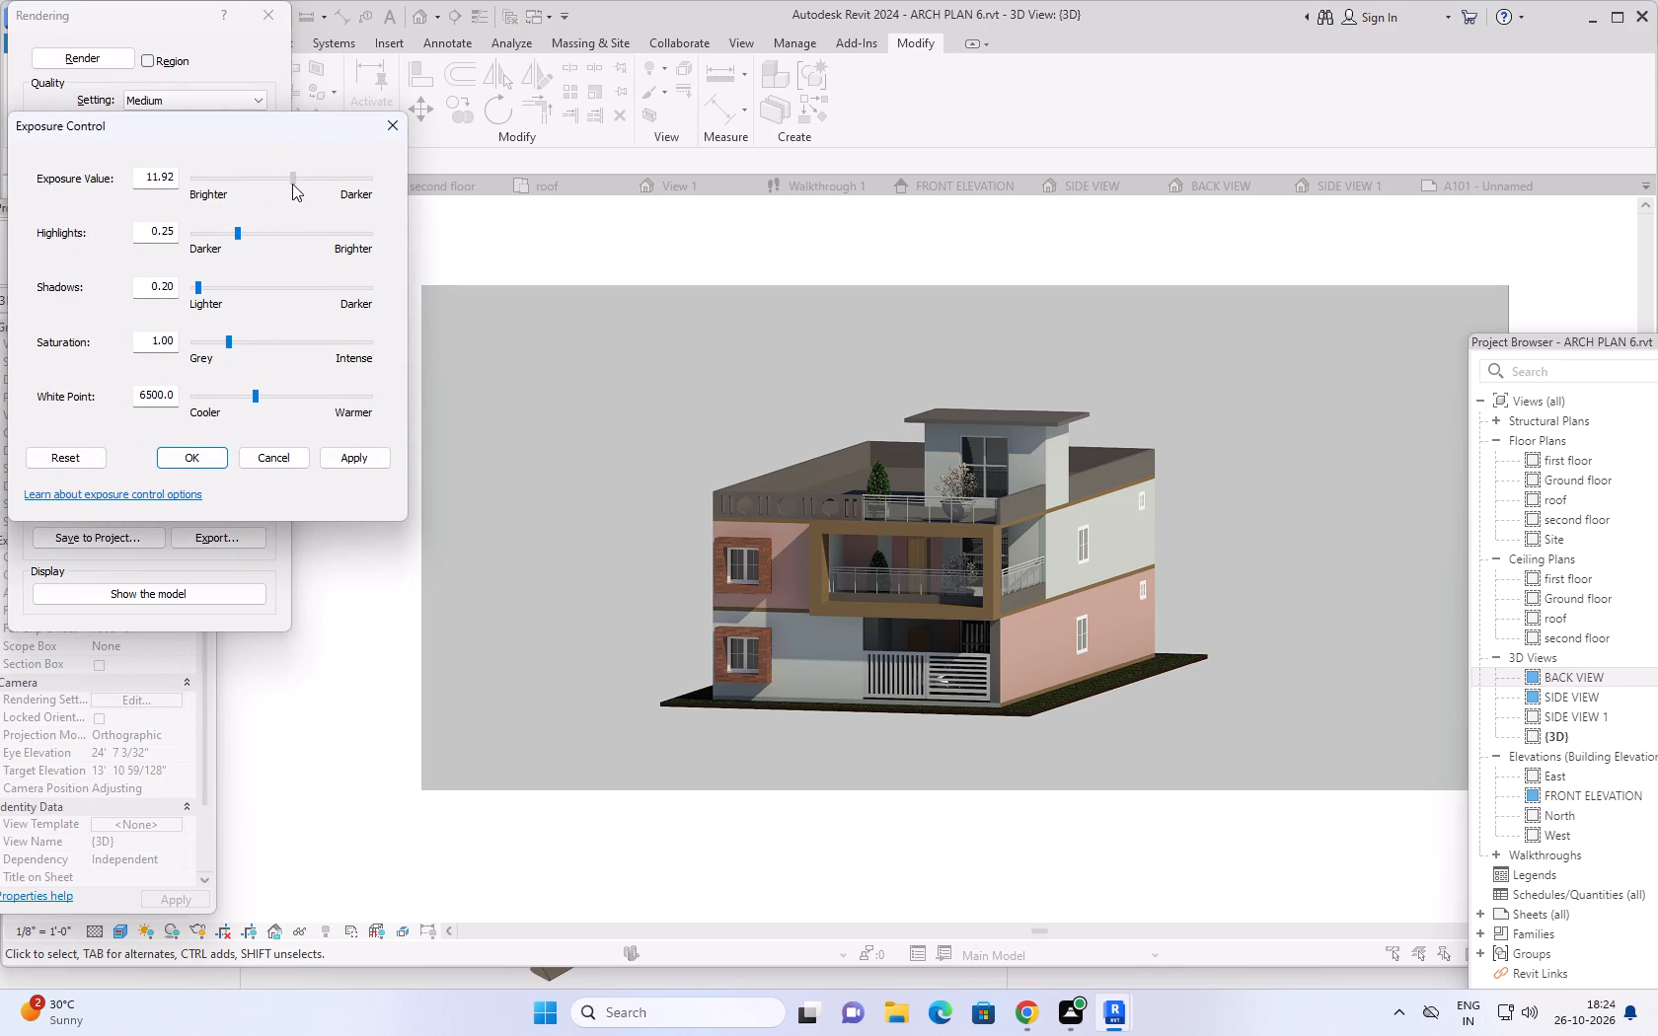
left_click_drag(292, 184, 316, 191)
left_click_drag(237, 231, 356, 237)
left_click_drag(356, 237, 303, 245)
left_click(357, 461)
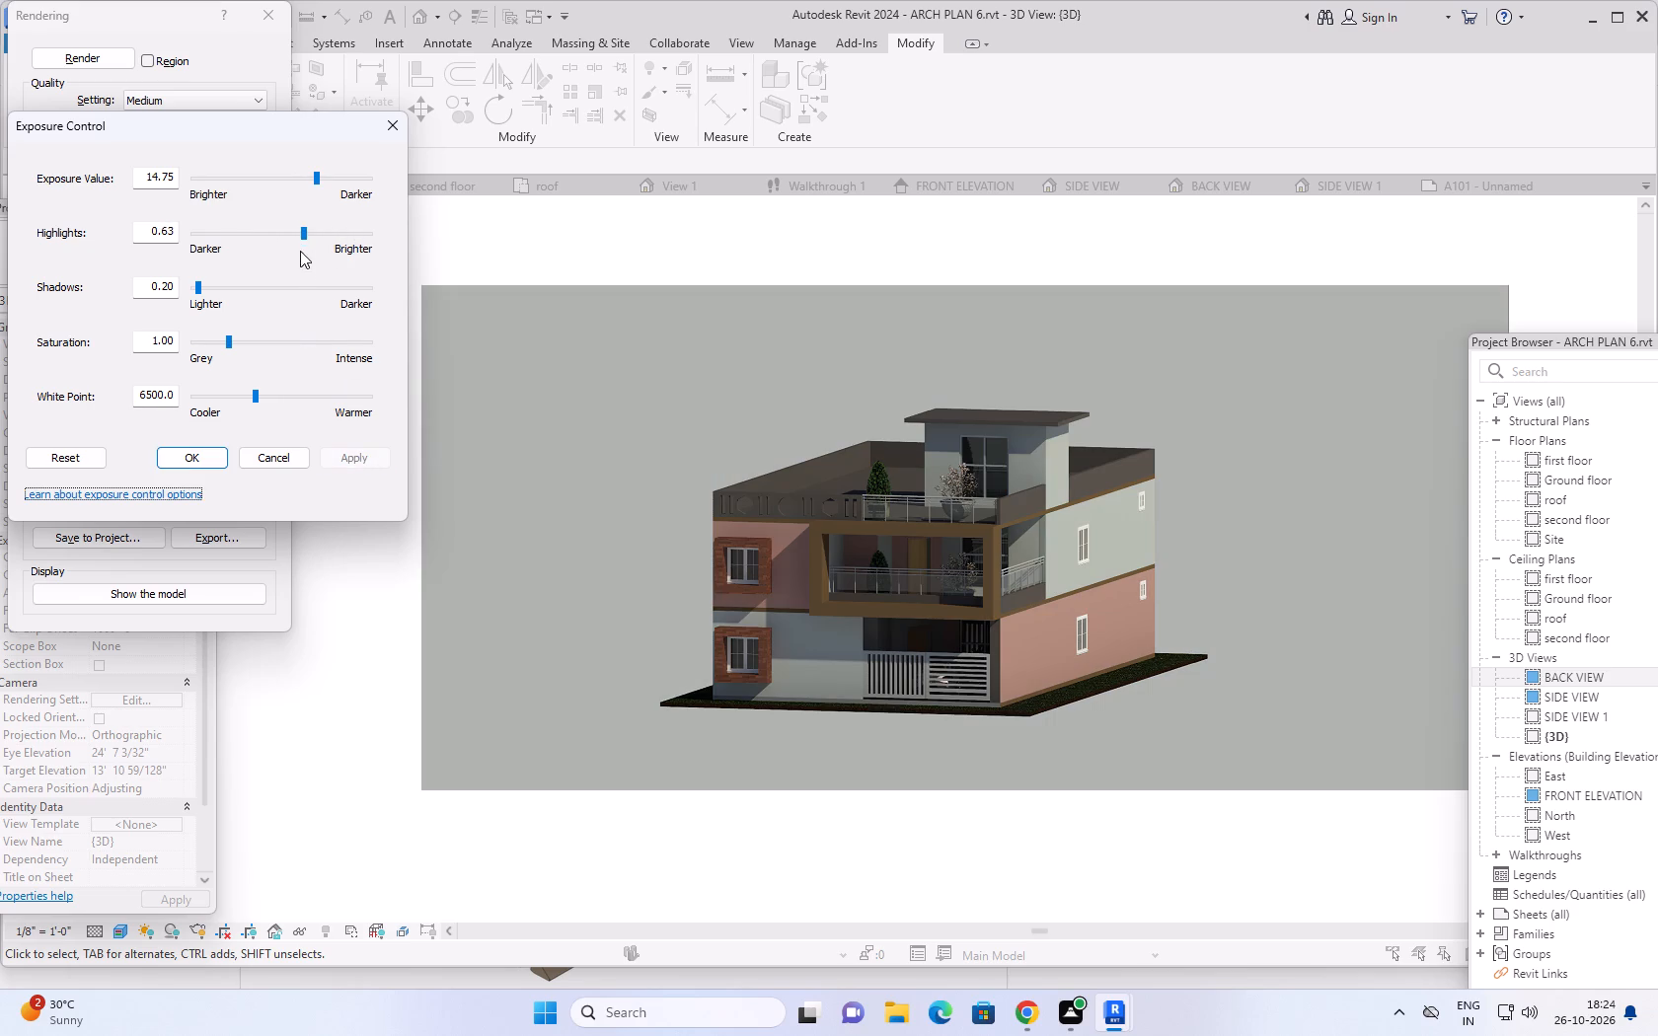
Set the rendered image's highlights to 0.25 and accept the exposure settings.
left_click_drag(301, 237, 234, 240)
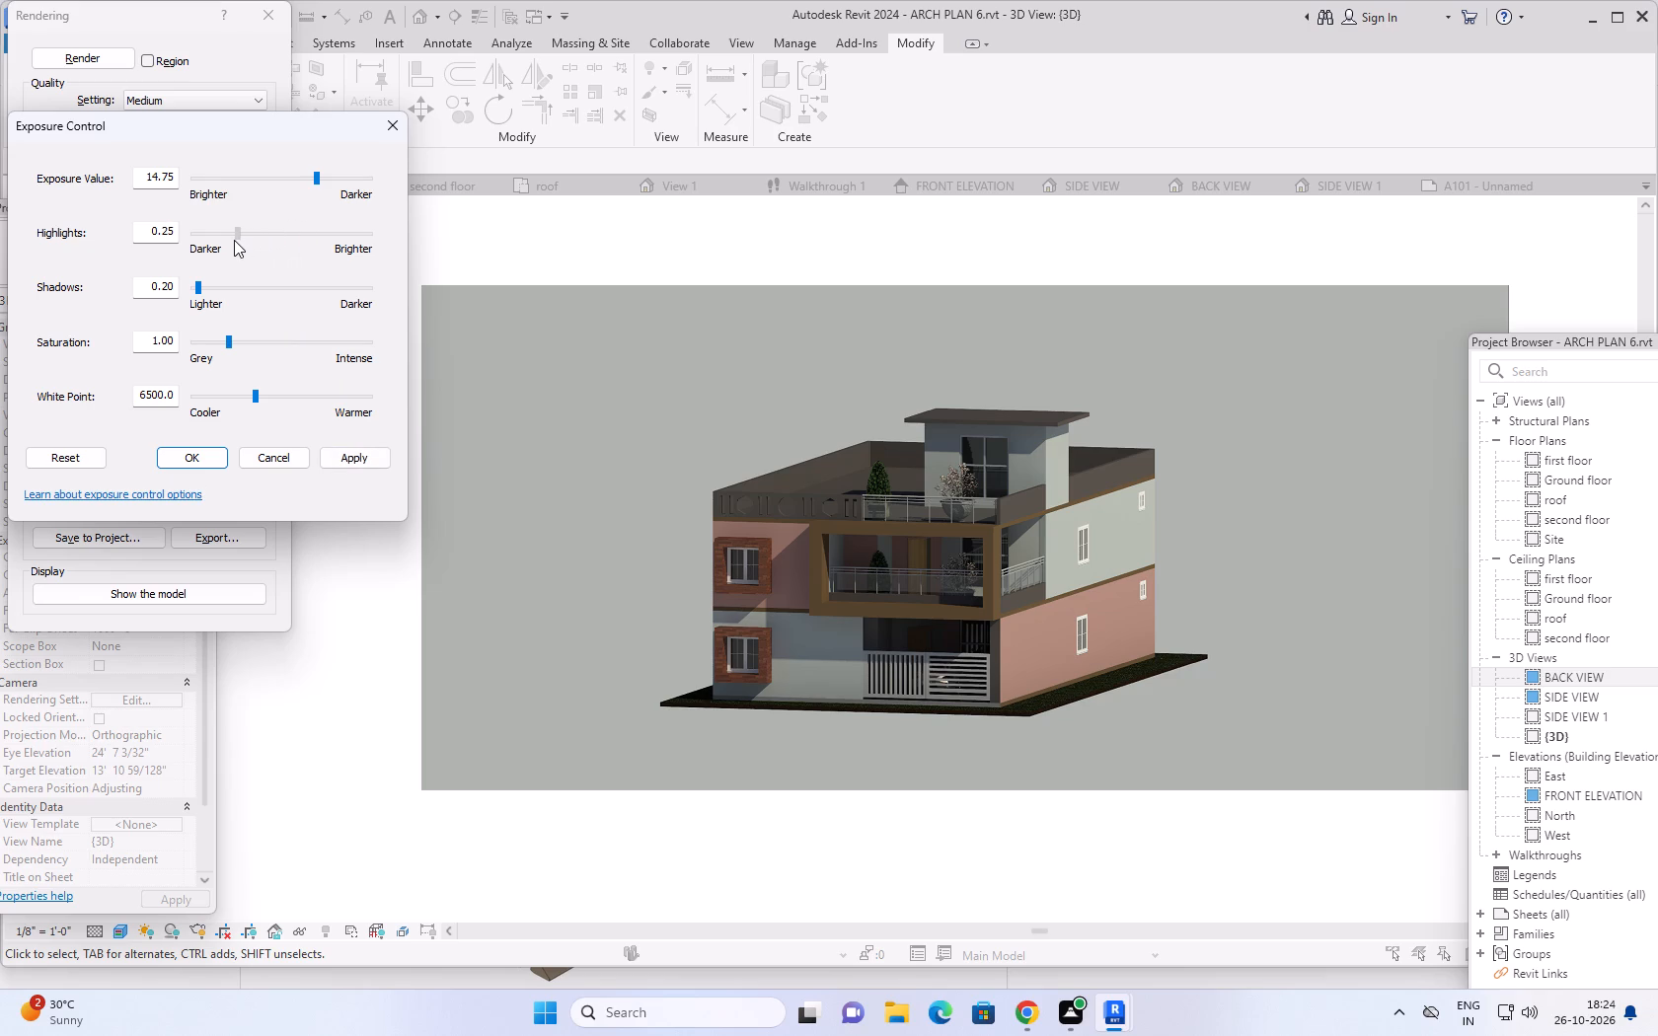
left_click_drag(234, 240, 233, 239)
left_click_drag(233, 239, 235, 239)
left_click(352, 456)
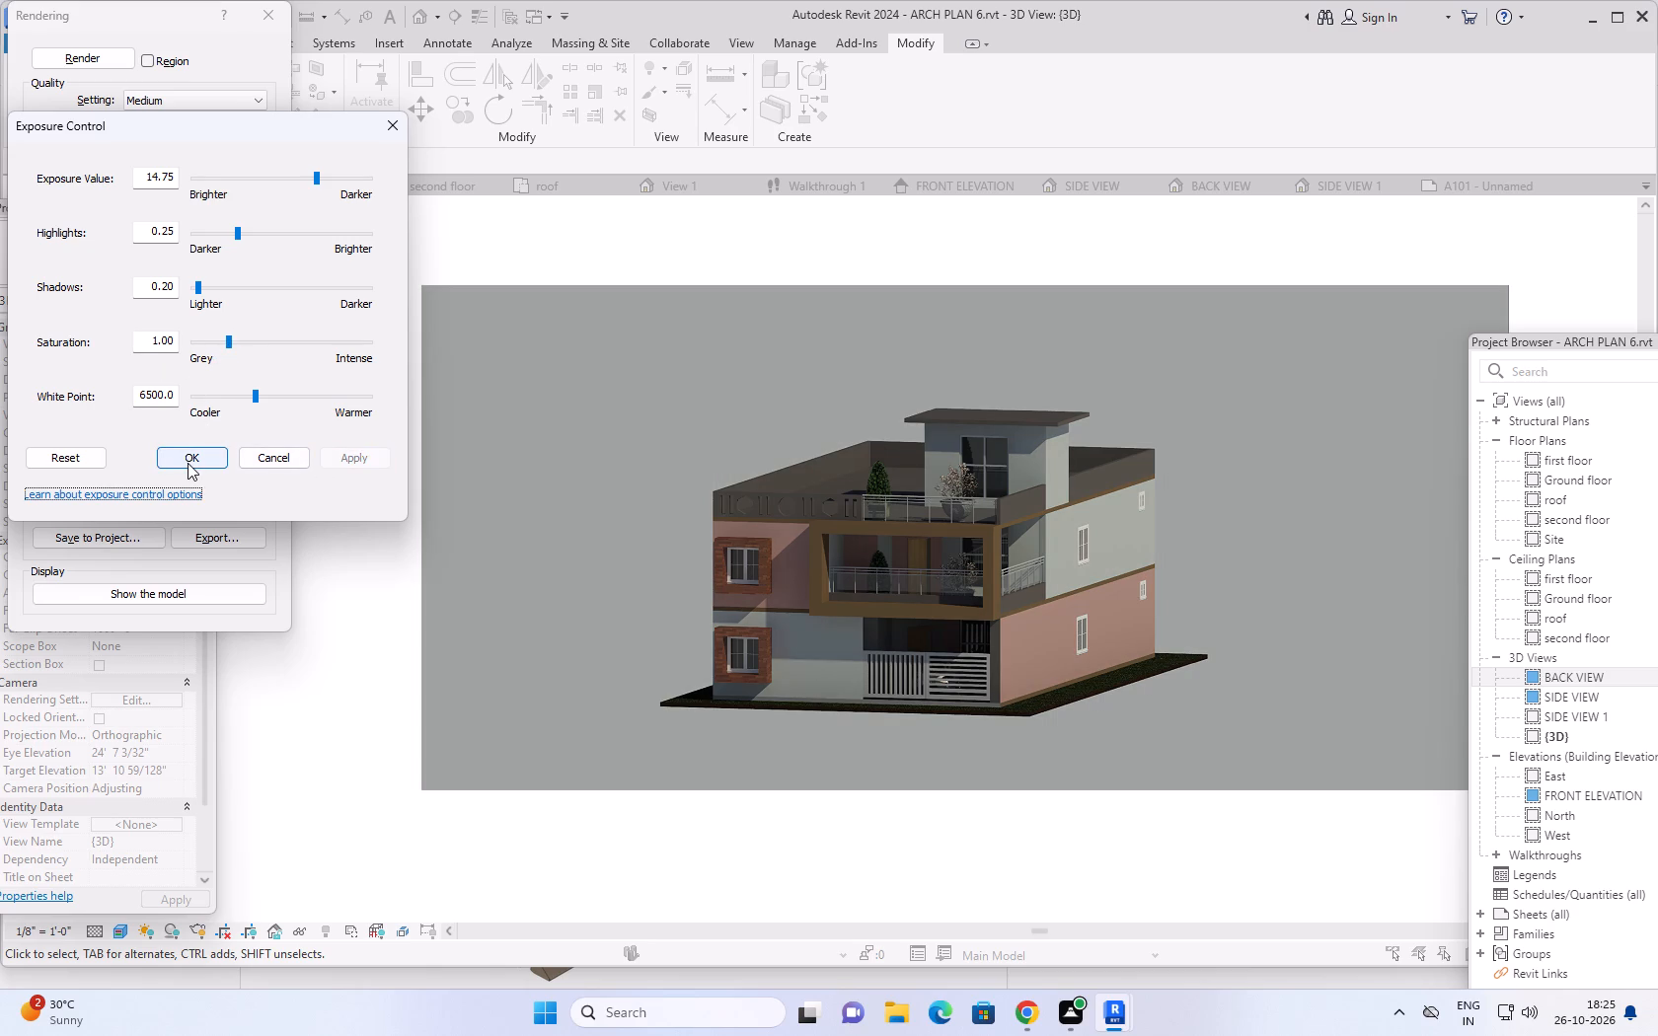
left_click(188, 461)
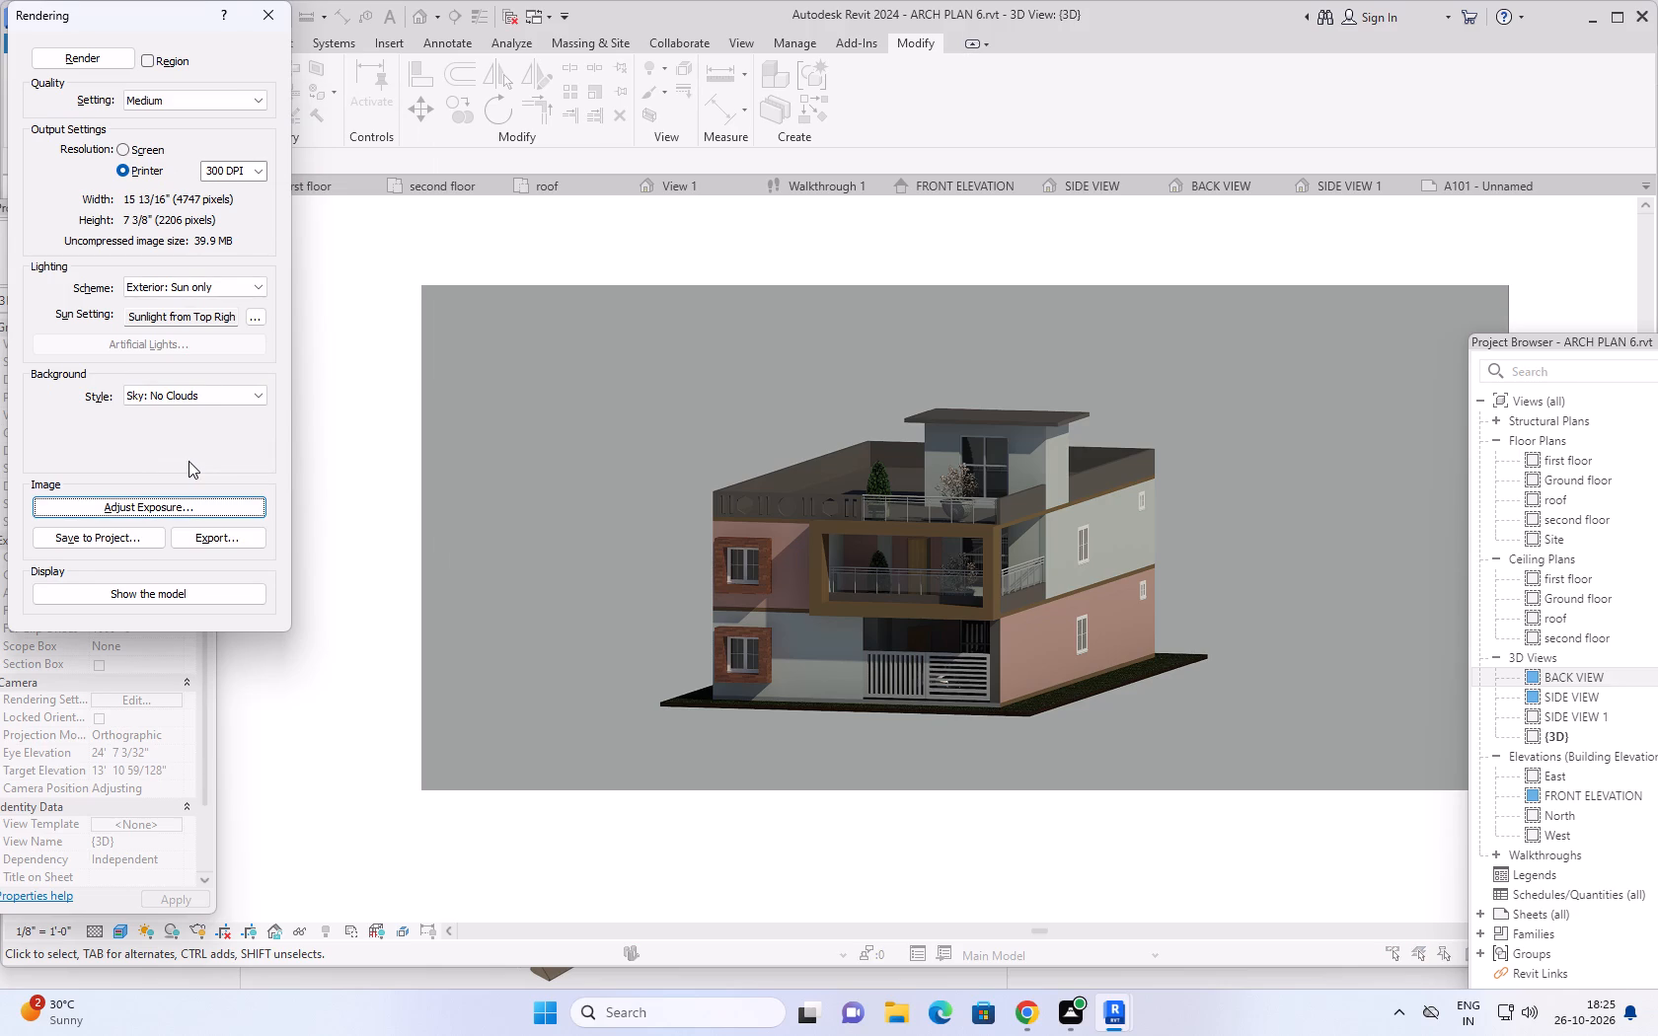
Save the rendered image to the project as RENDER IMAGE and close the rendering settings.
left_click(104, 535)
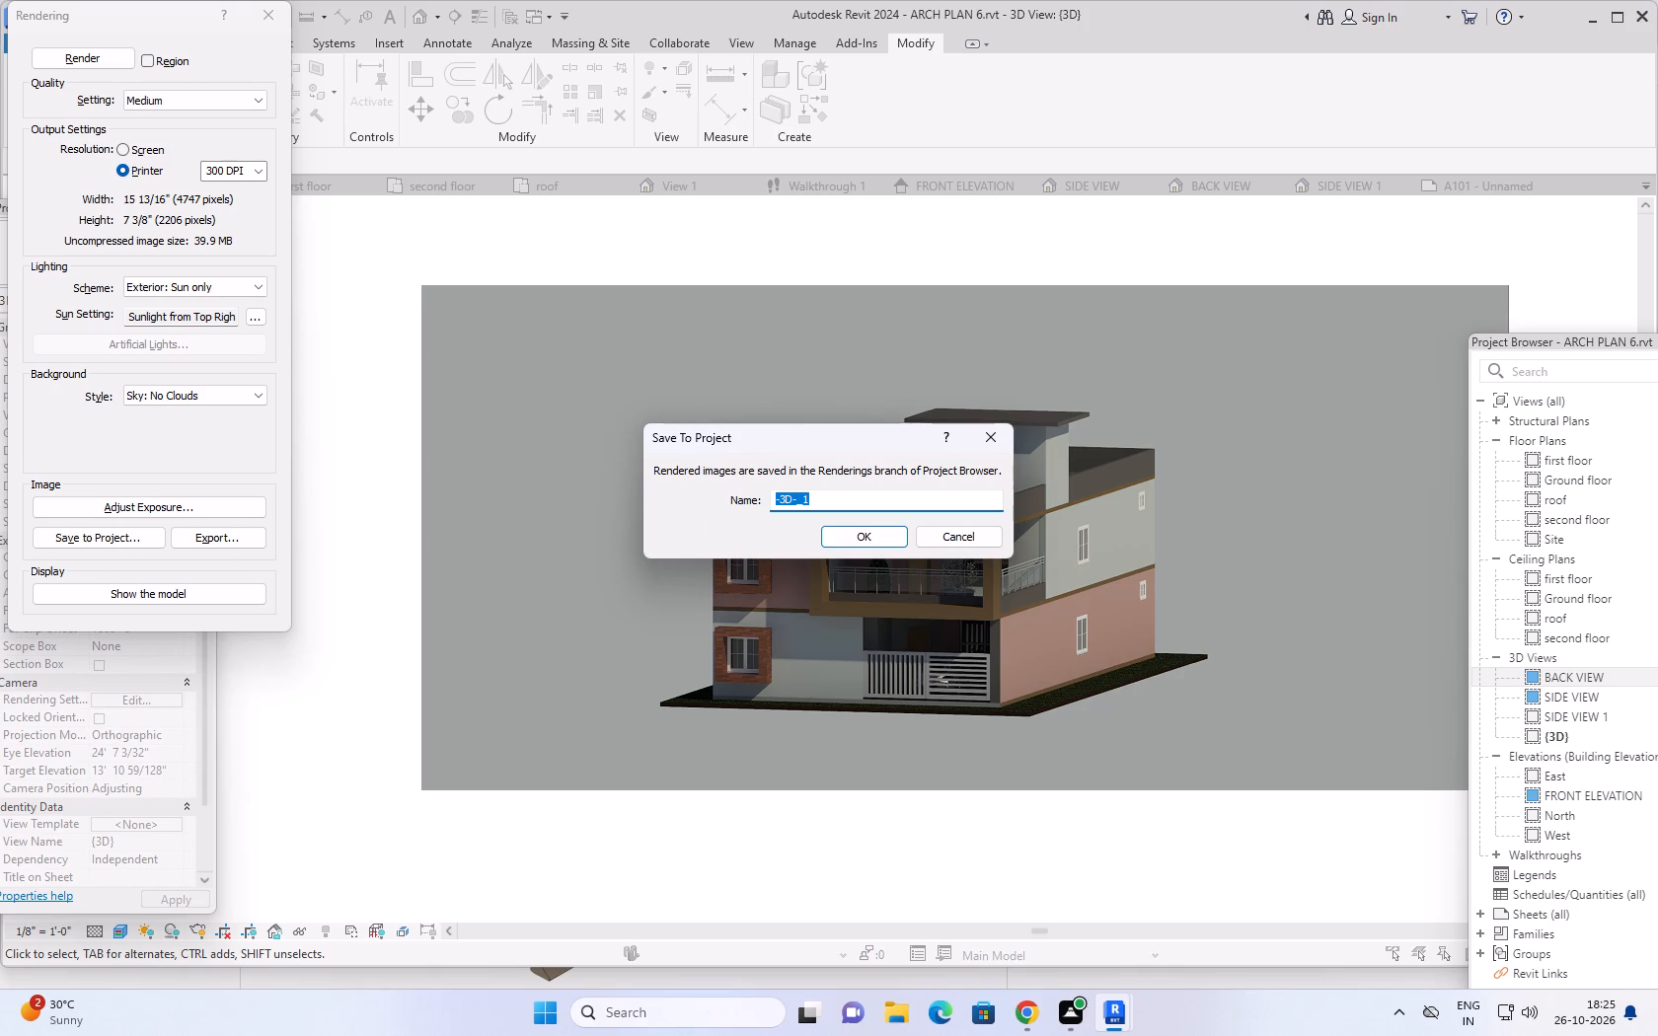
key("BackSpace")
type("RENDER")
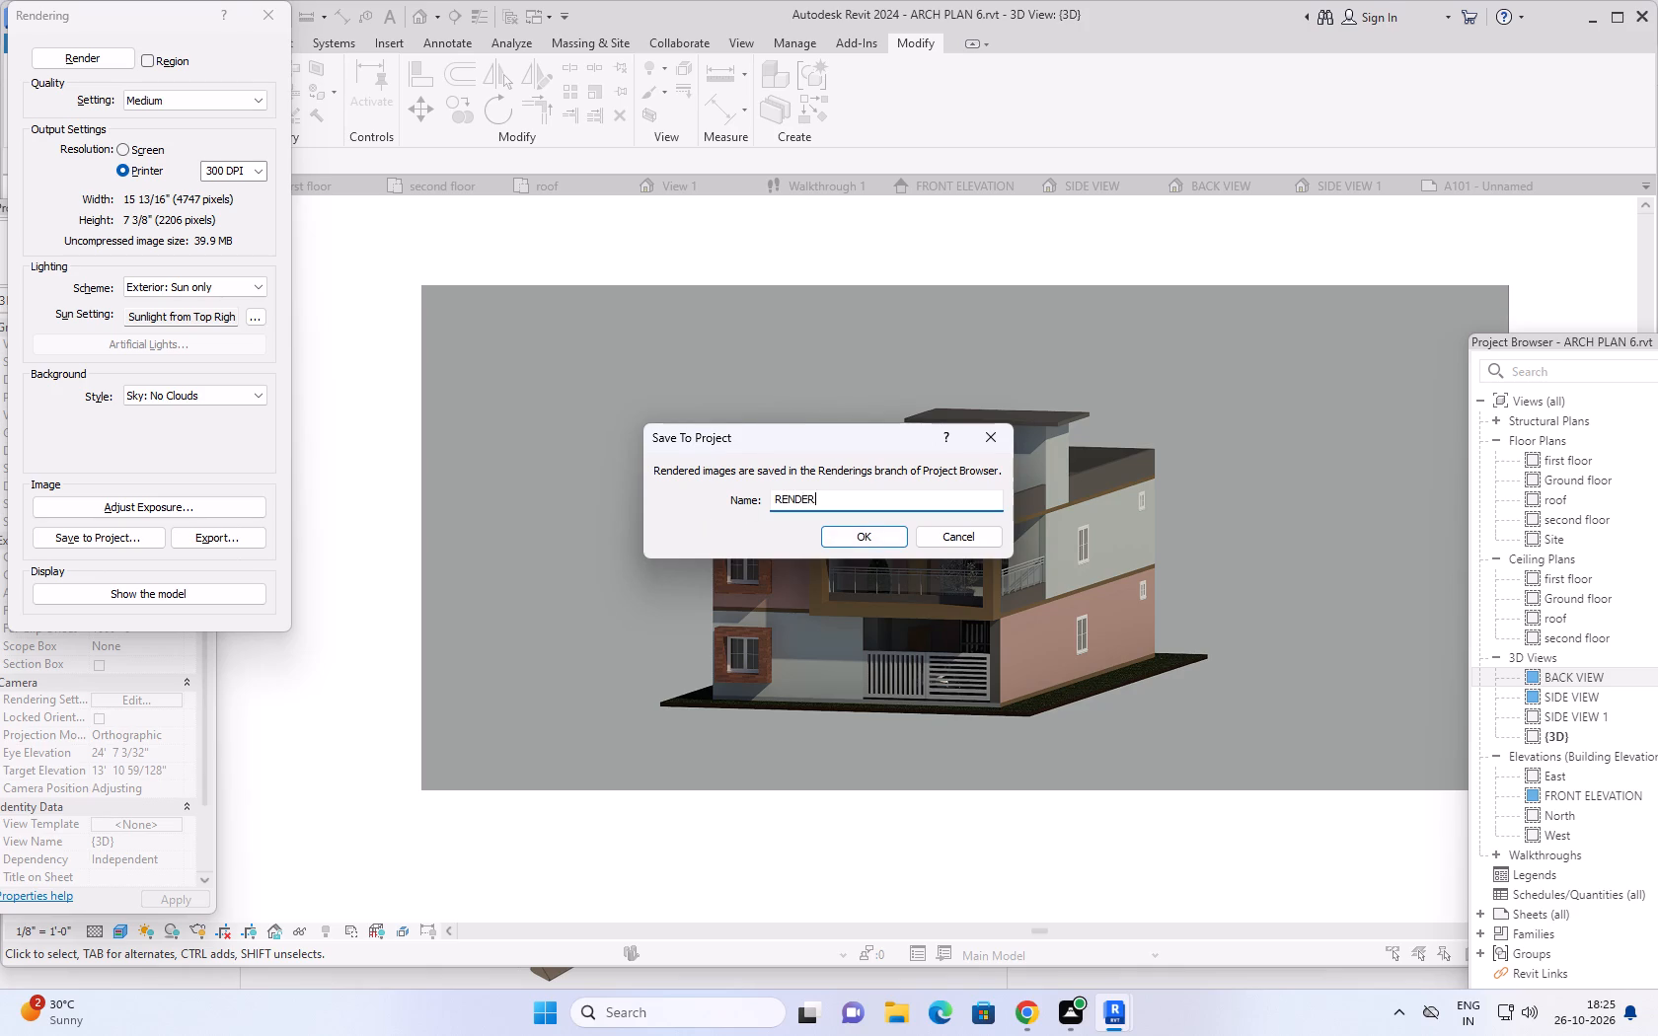
key("space")
type("IMAGE")
left_click(866, 536)
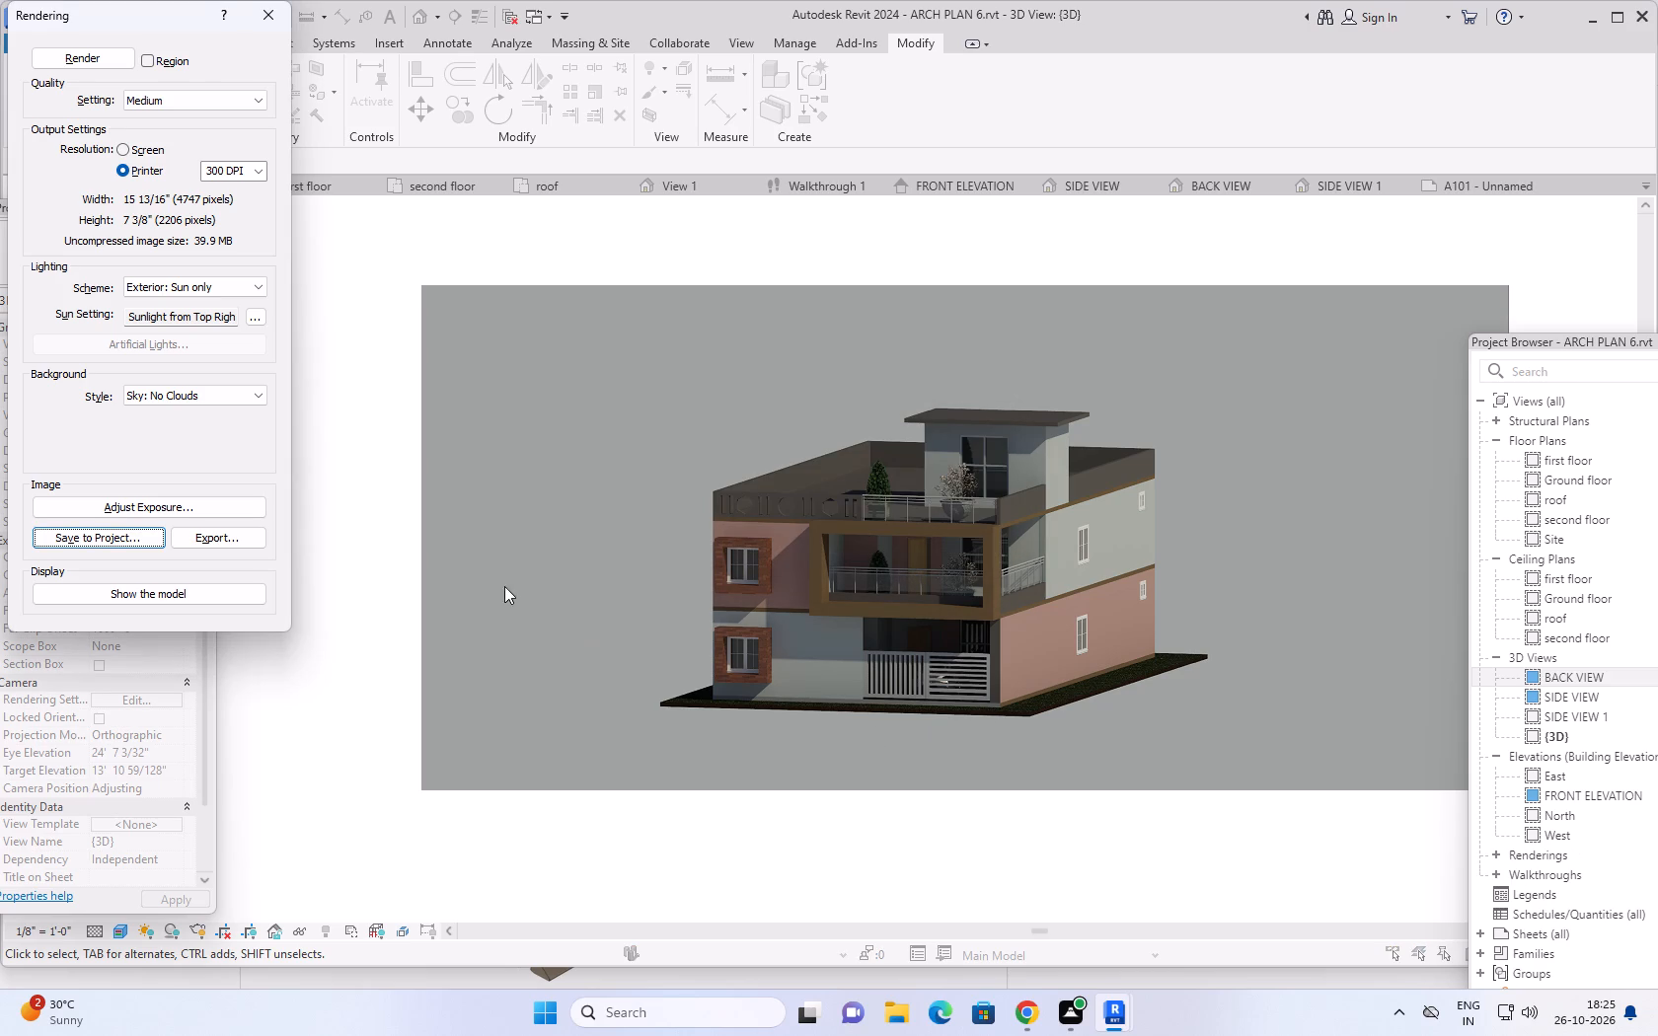
left_click(181, 591)
left_click(181, 591)
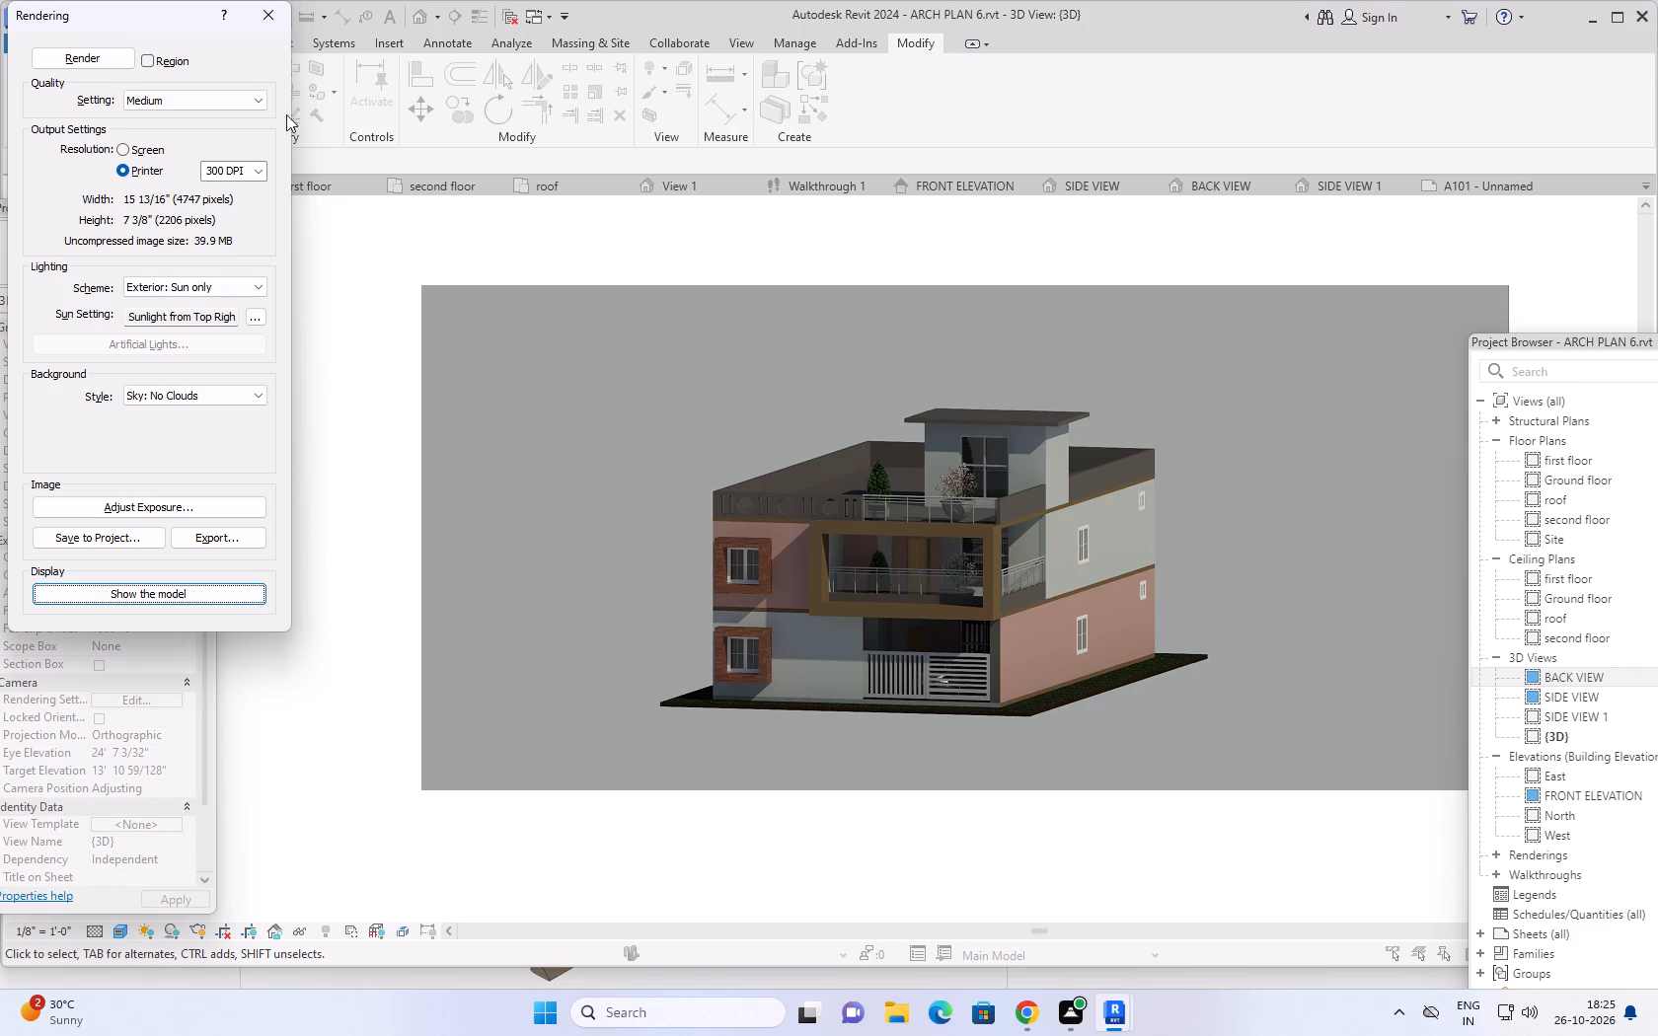
left_click(271, 16)
Examine the house model in the {3D} view from the front, below and above.
scroll(421, 472, "down", 1)
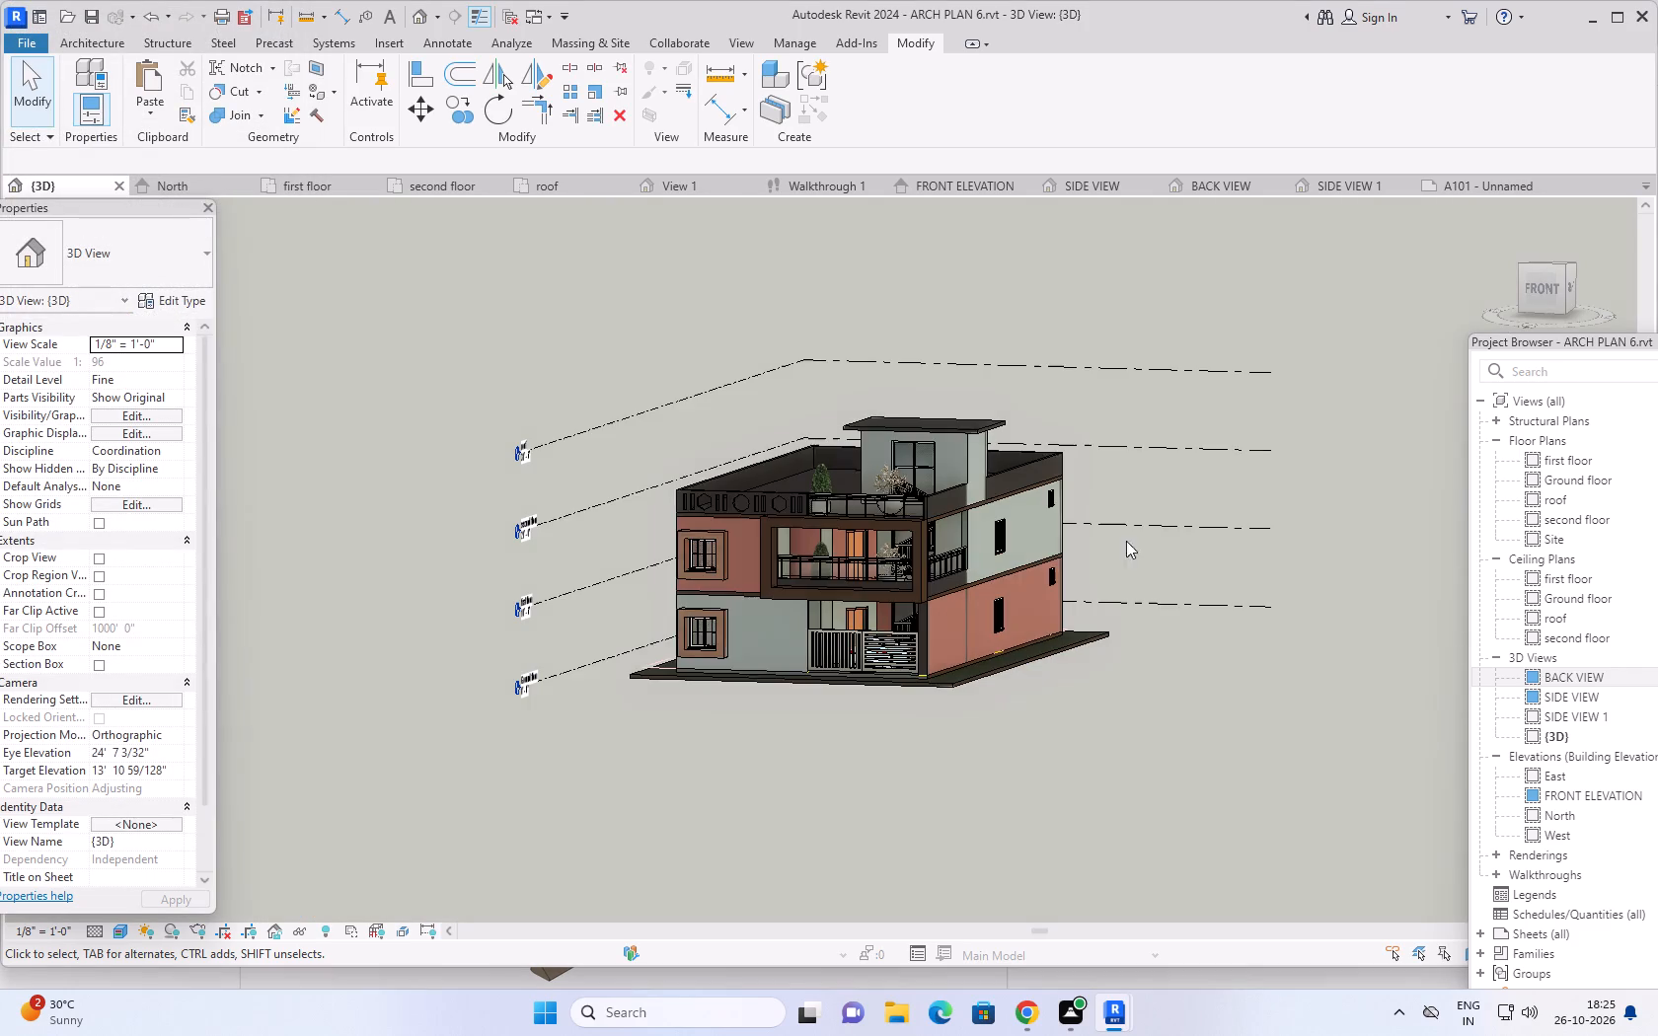
scroll(1151, 447, "up", 2)
middle_click_drag(1173, 449, 1370, 519)
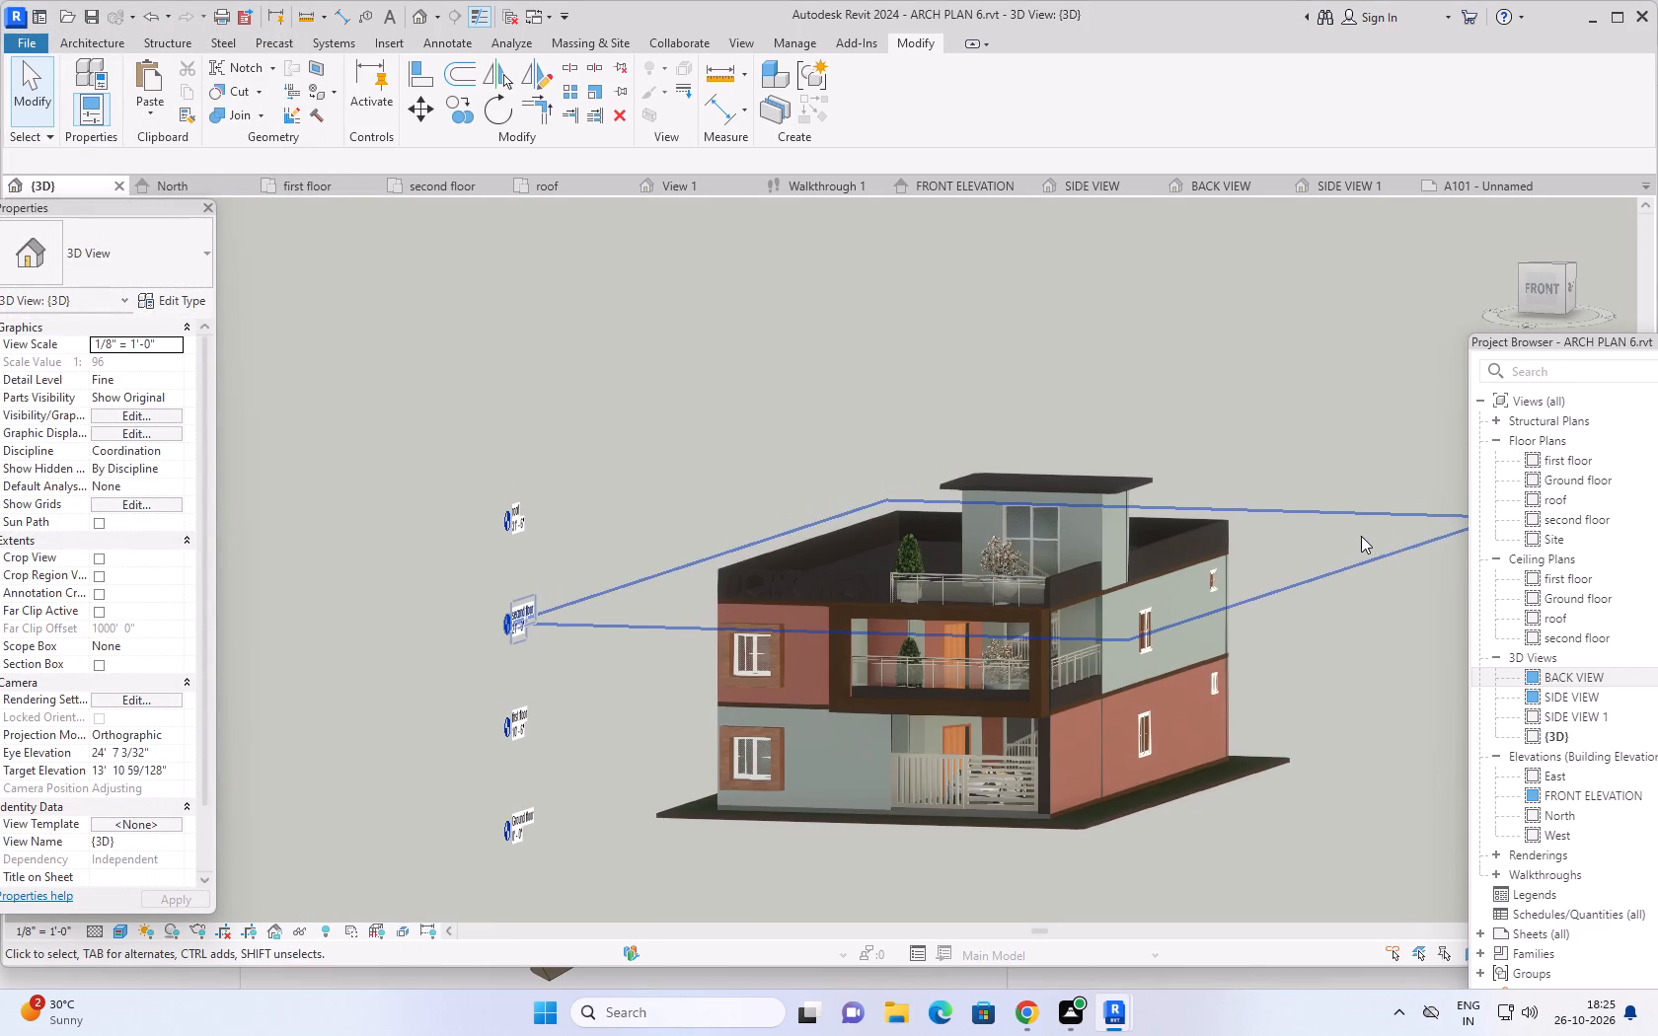
middle_click_drag(1355, 610, 1344, 455)
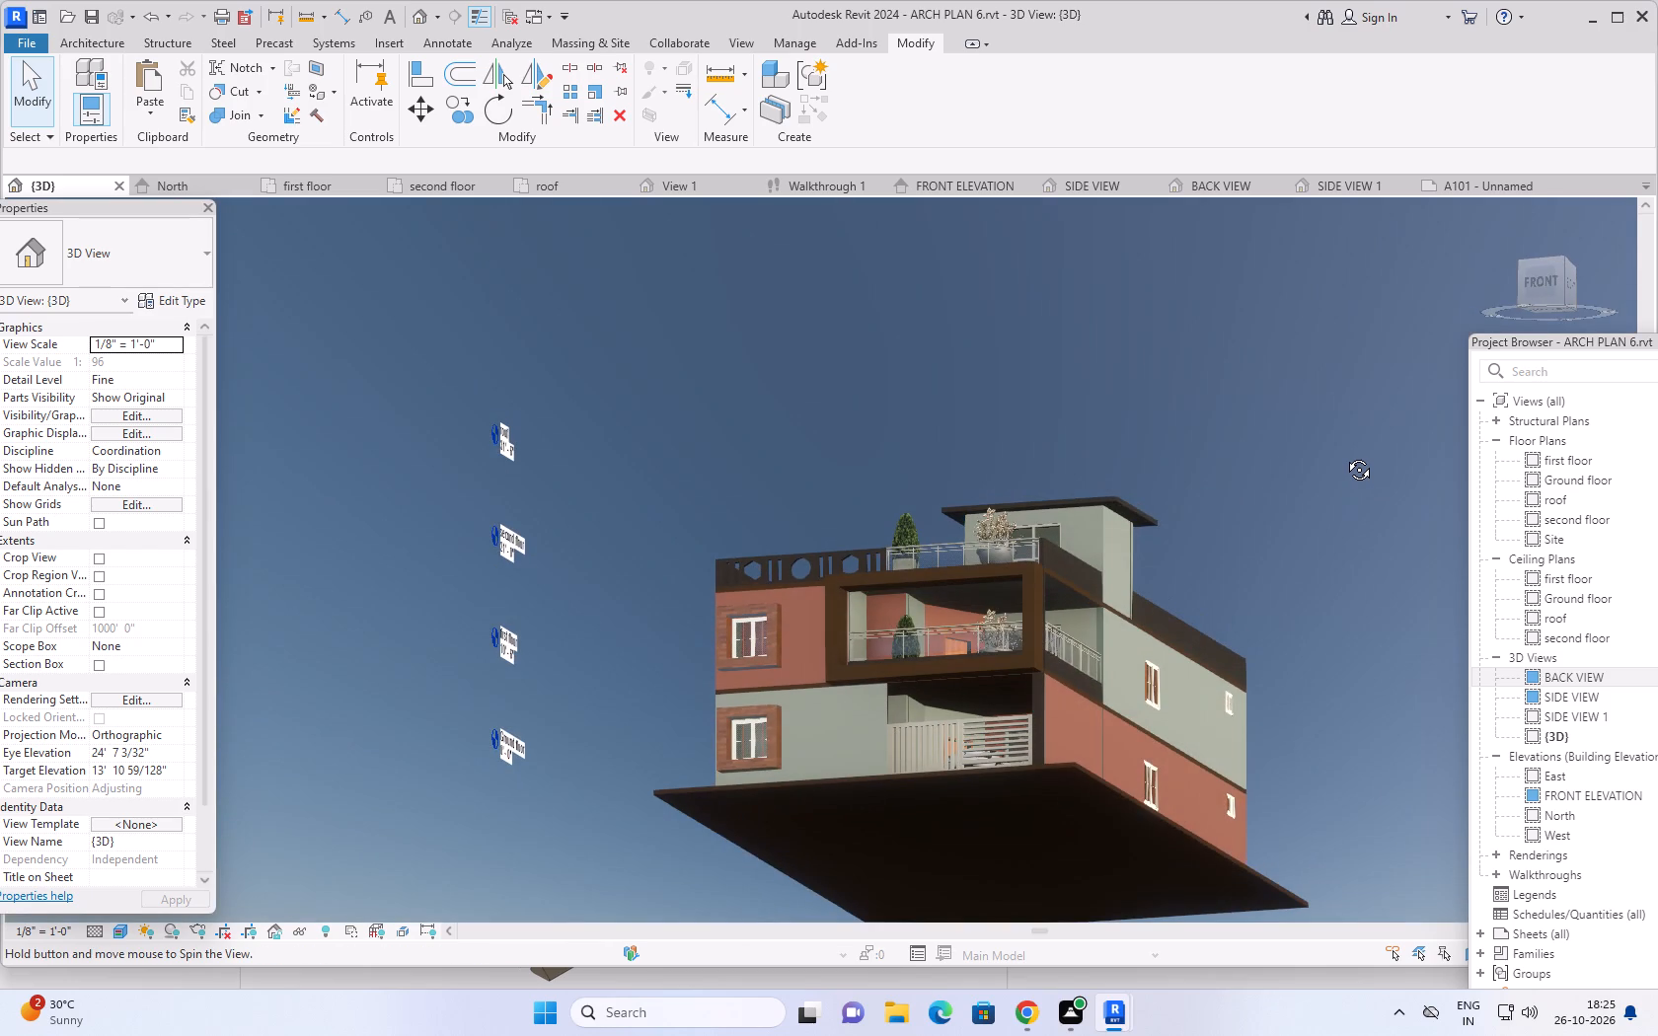
middle_click_drag(1344, 455, 1326, 720)
middle_click_drag(1370, 592, 1236, 626)
middle_click_drag(1236, 626, 1230, 598, "shift")
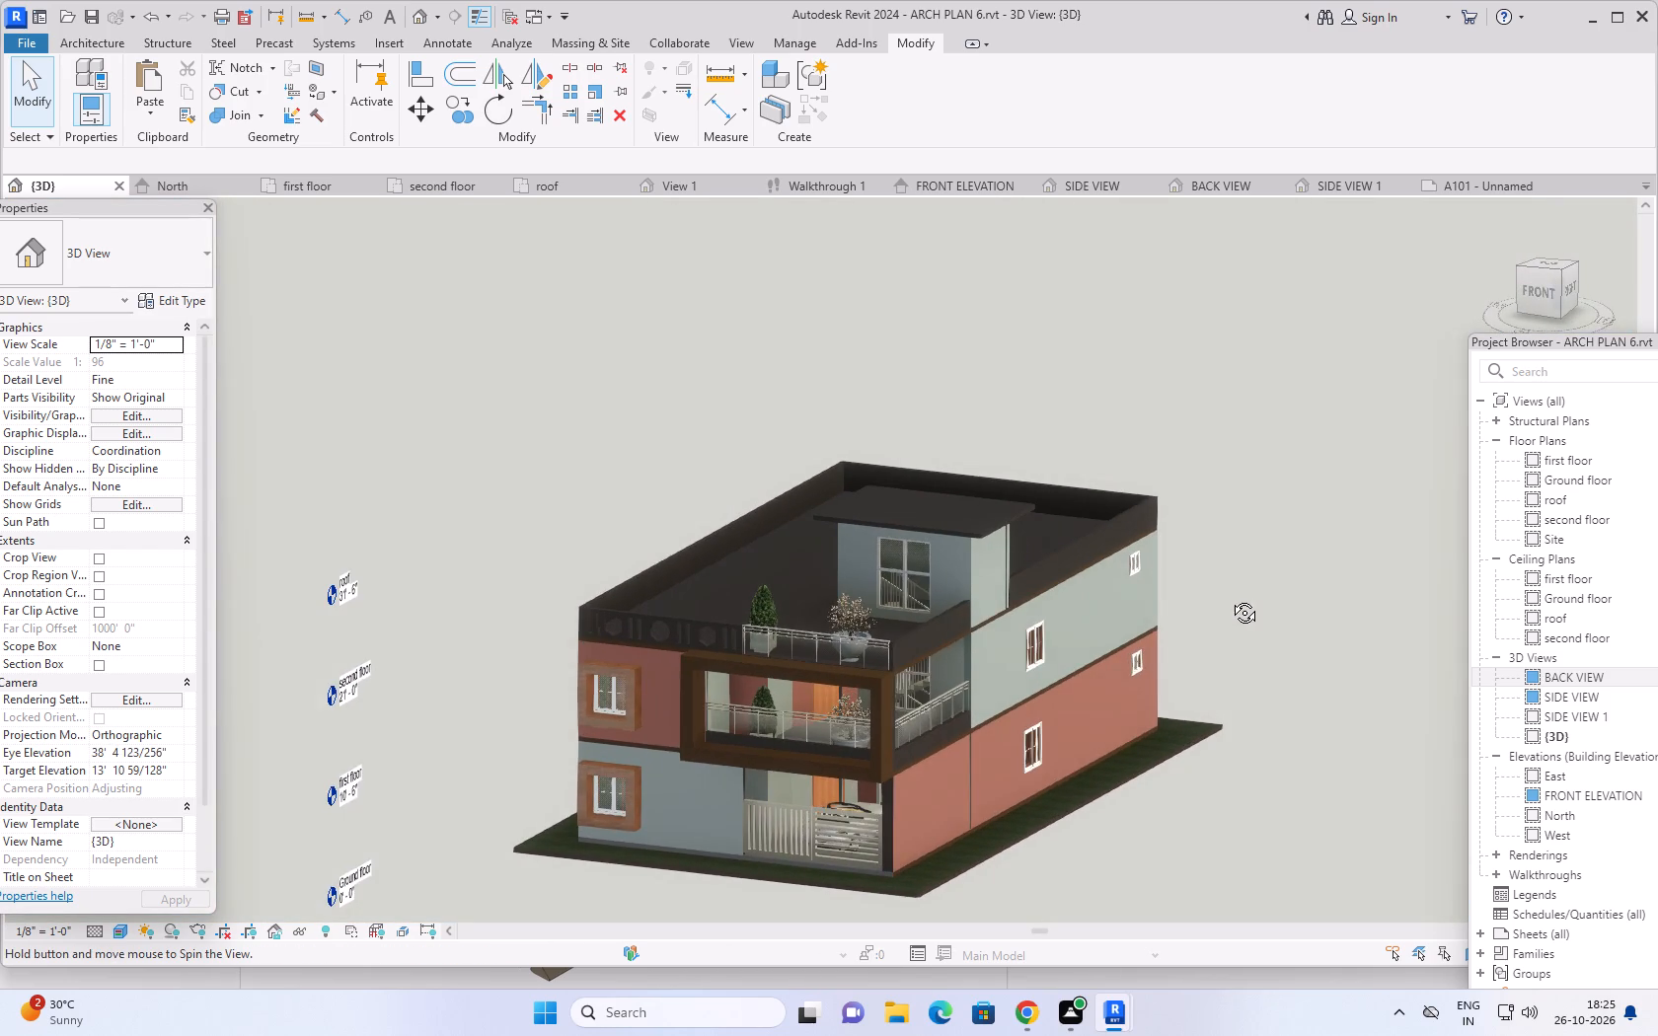
middle_click_drag(1230, 598, 1230, 611, "shift")
scroll(1265, 634, "up", 1)
middle_click_drag(1274, 629, 1327, 579)
key("Escape")
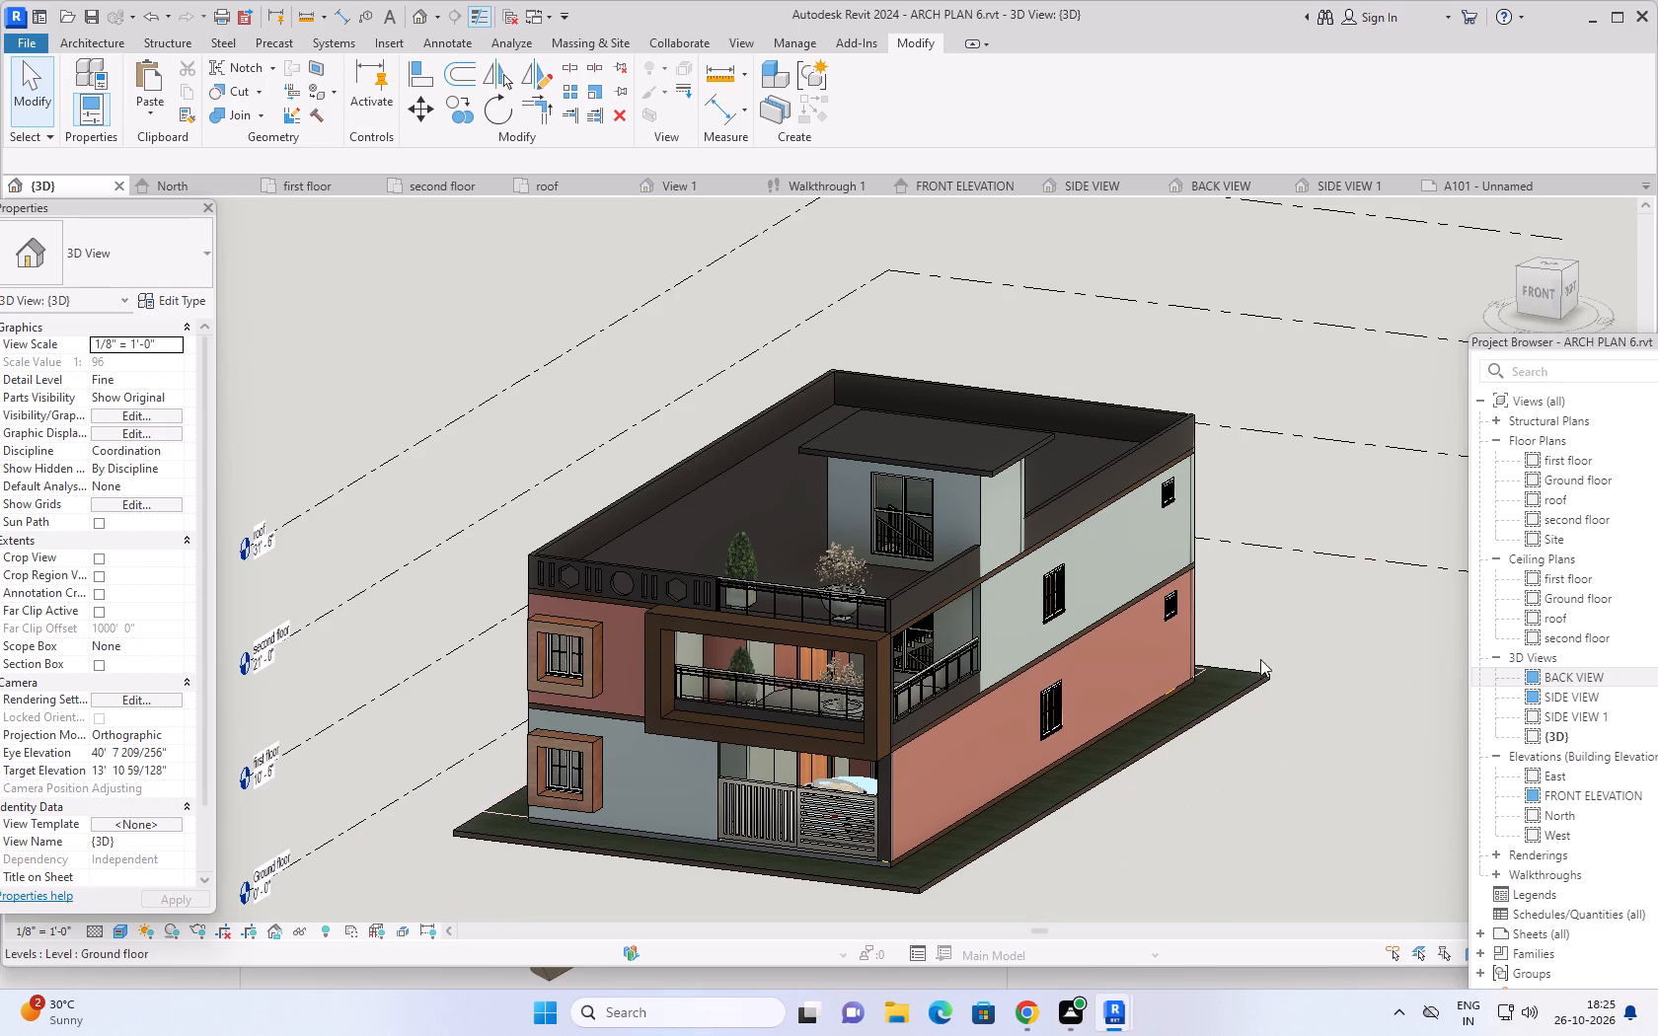
middle_click_drag(1315, 491, 1347, 471)
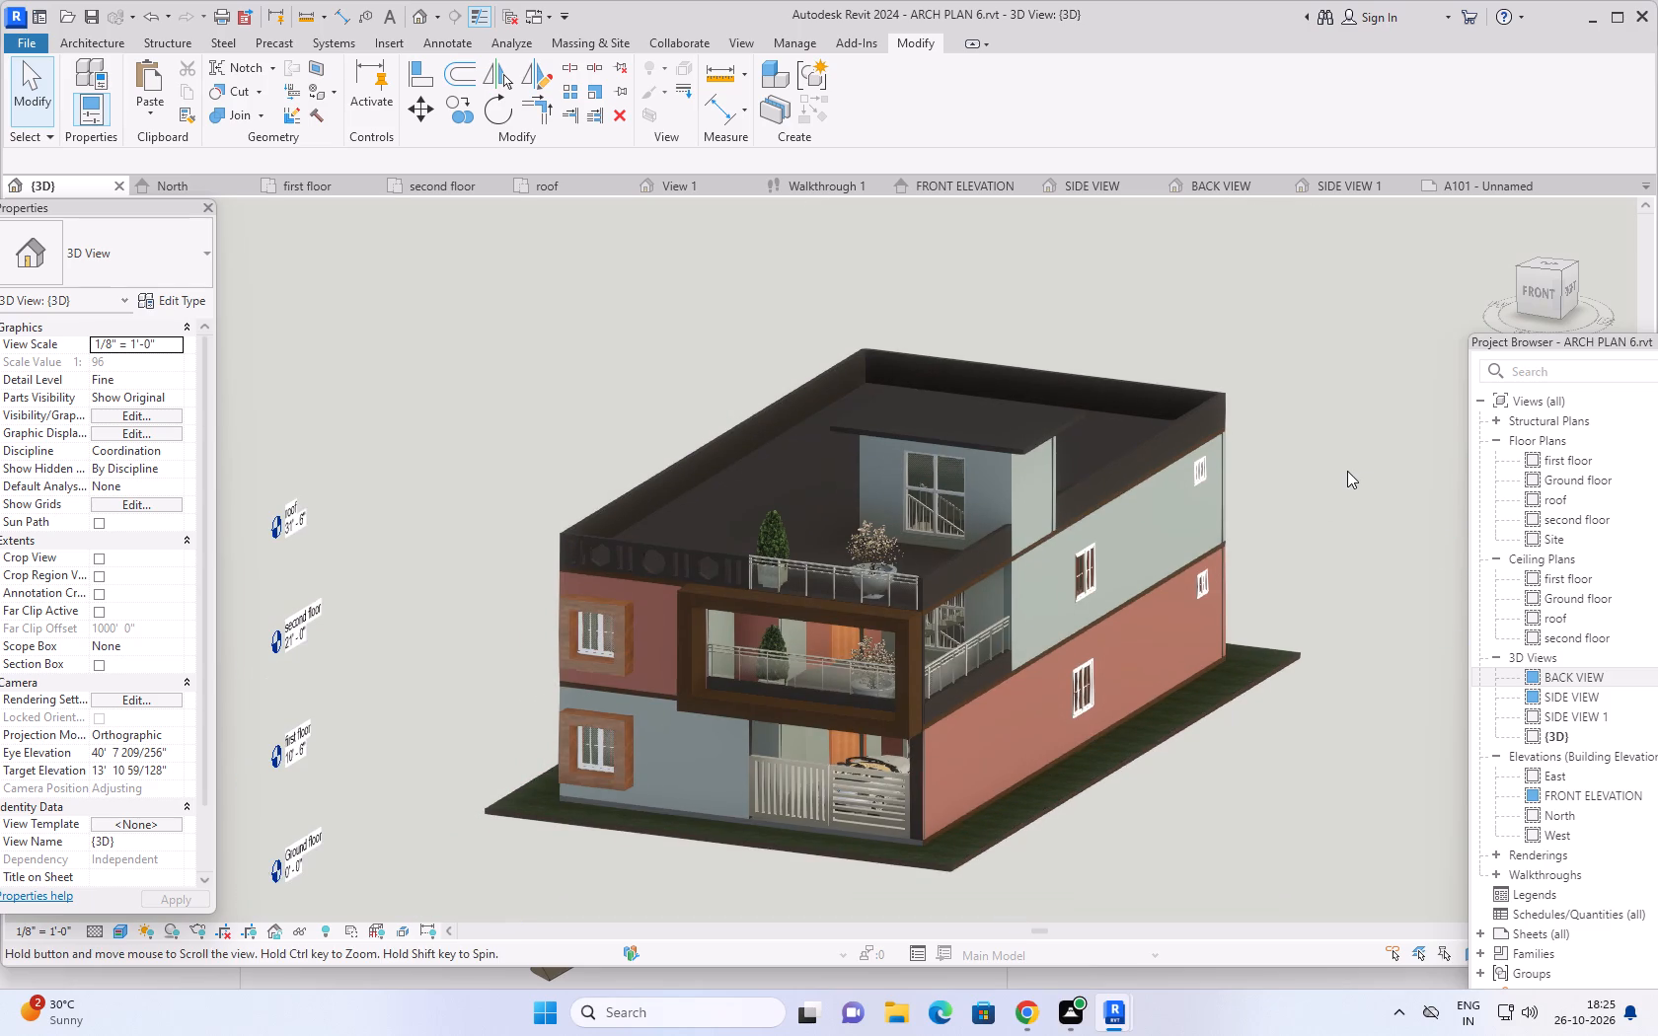
Set up a print of selected views/sheets and include Sheet A101 and the FRONT ELEVATION in the selection.
key("ctrl+p")
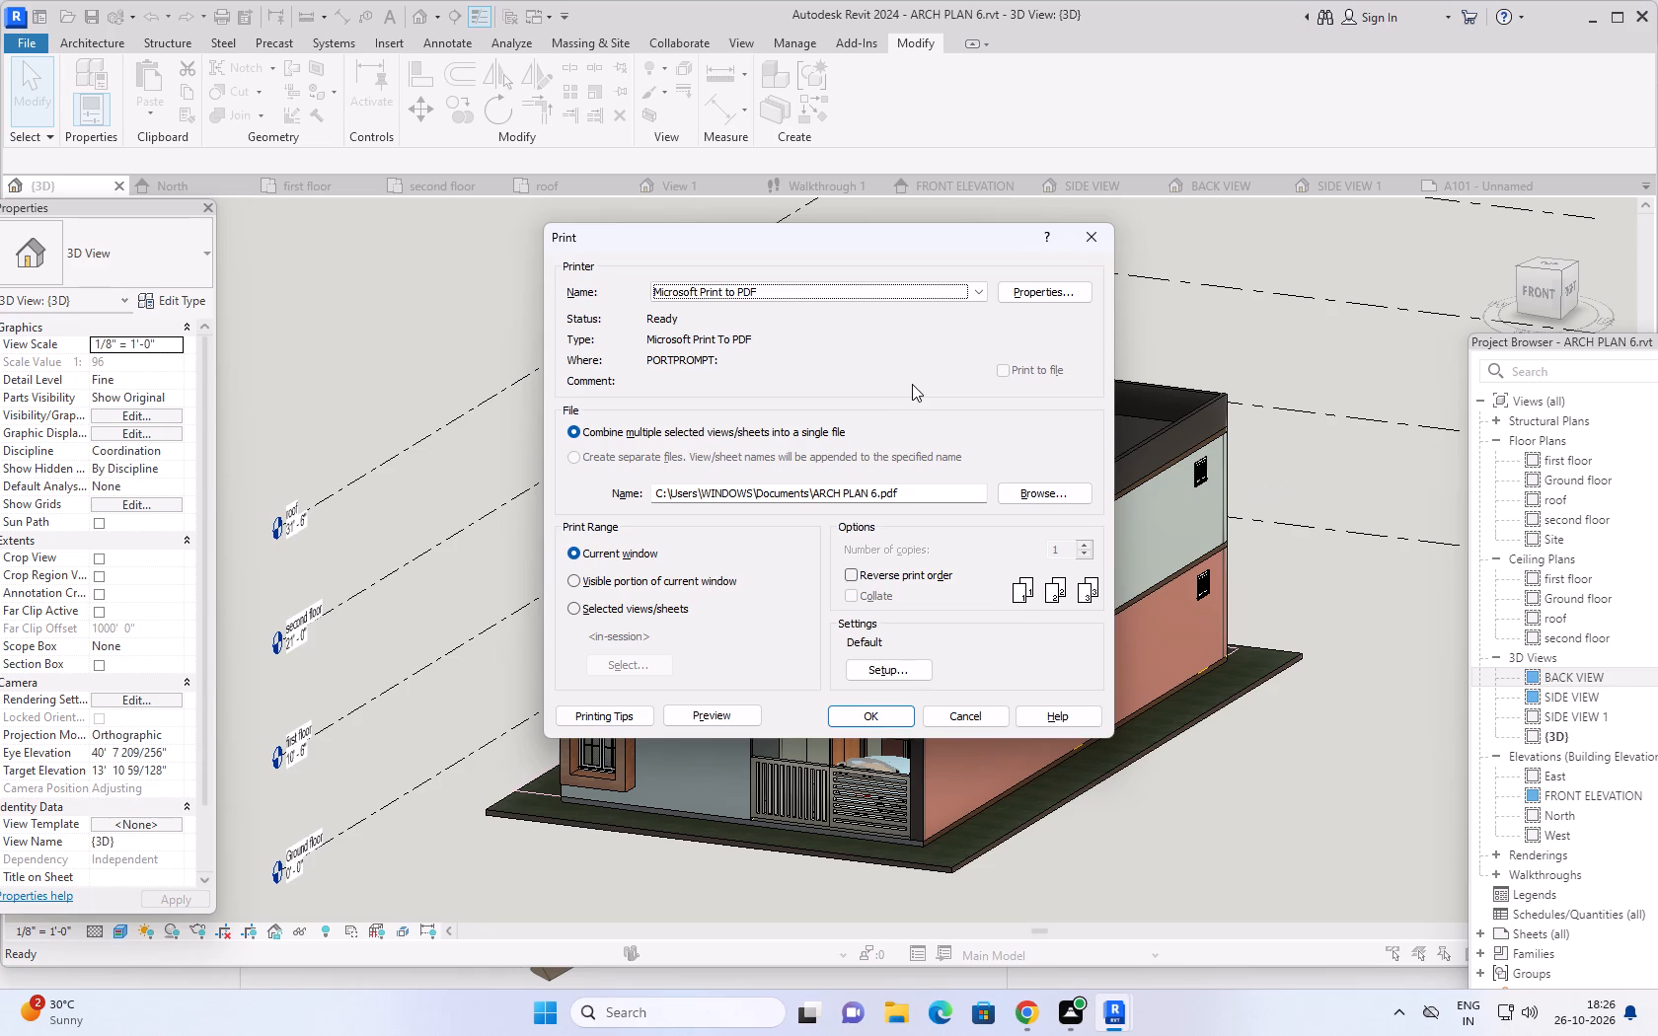
left_click(574, 609)
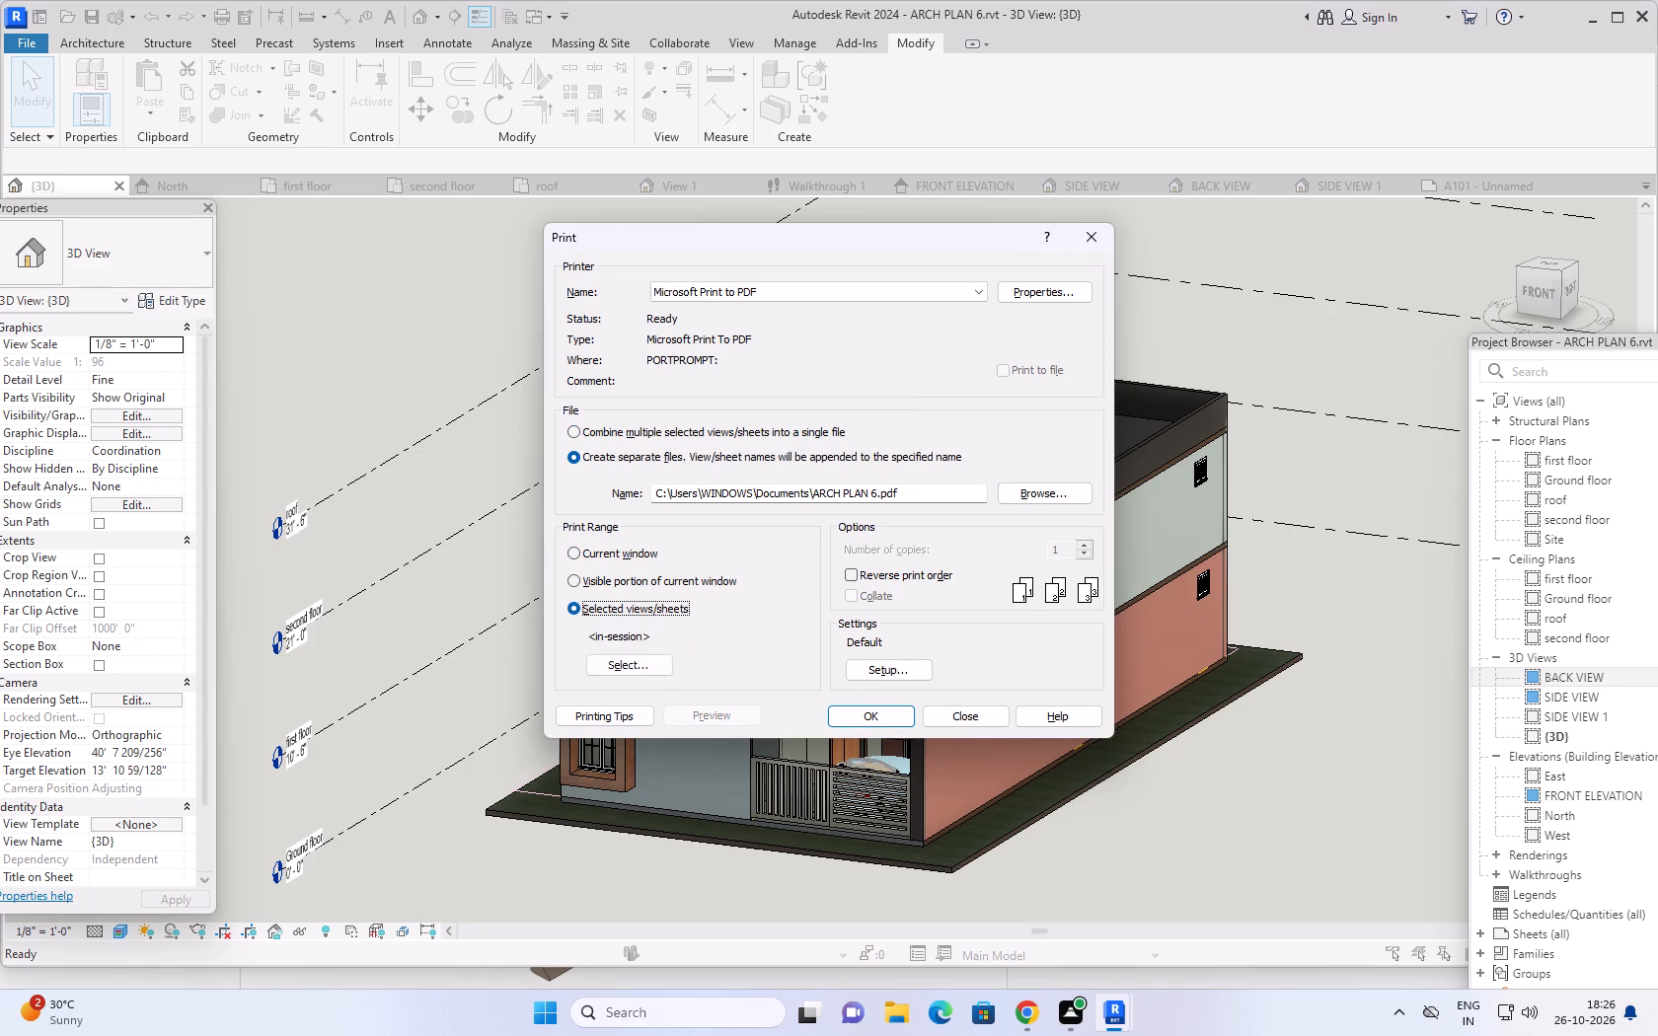
left_click(639, 666)
scroll(728, 522, "down", 2)
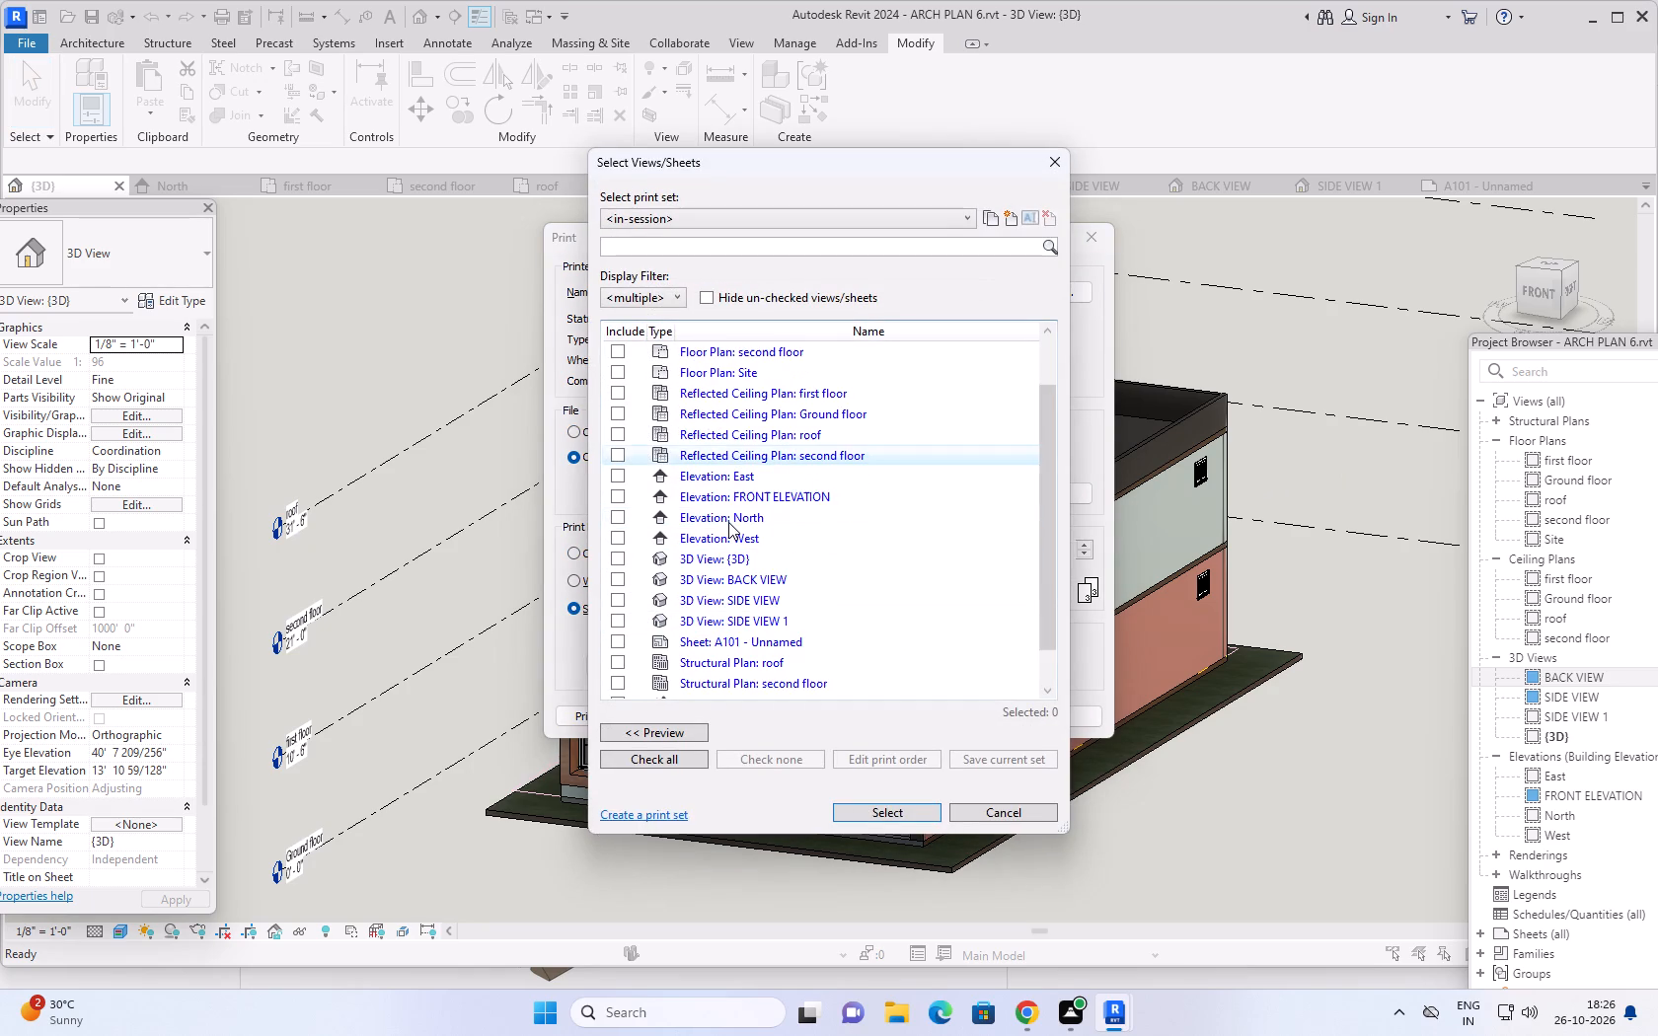
scroll(728, 522, "down", 13)
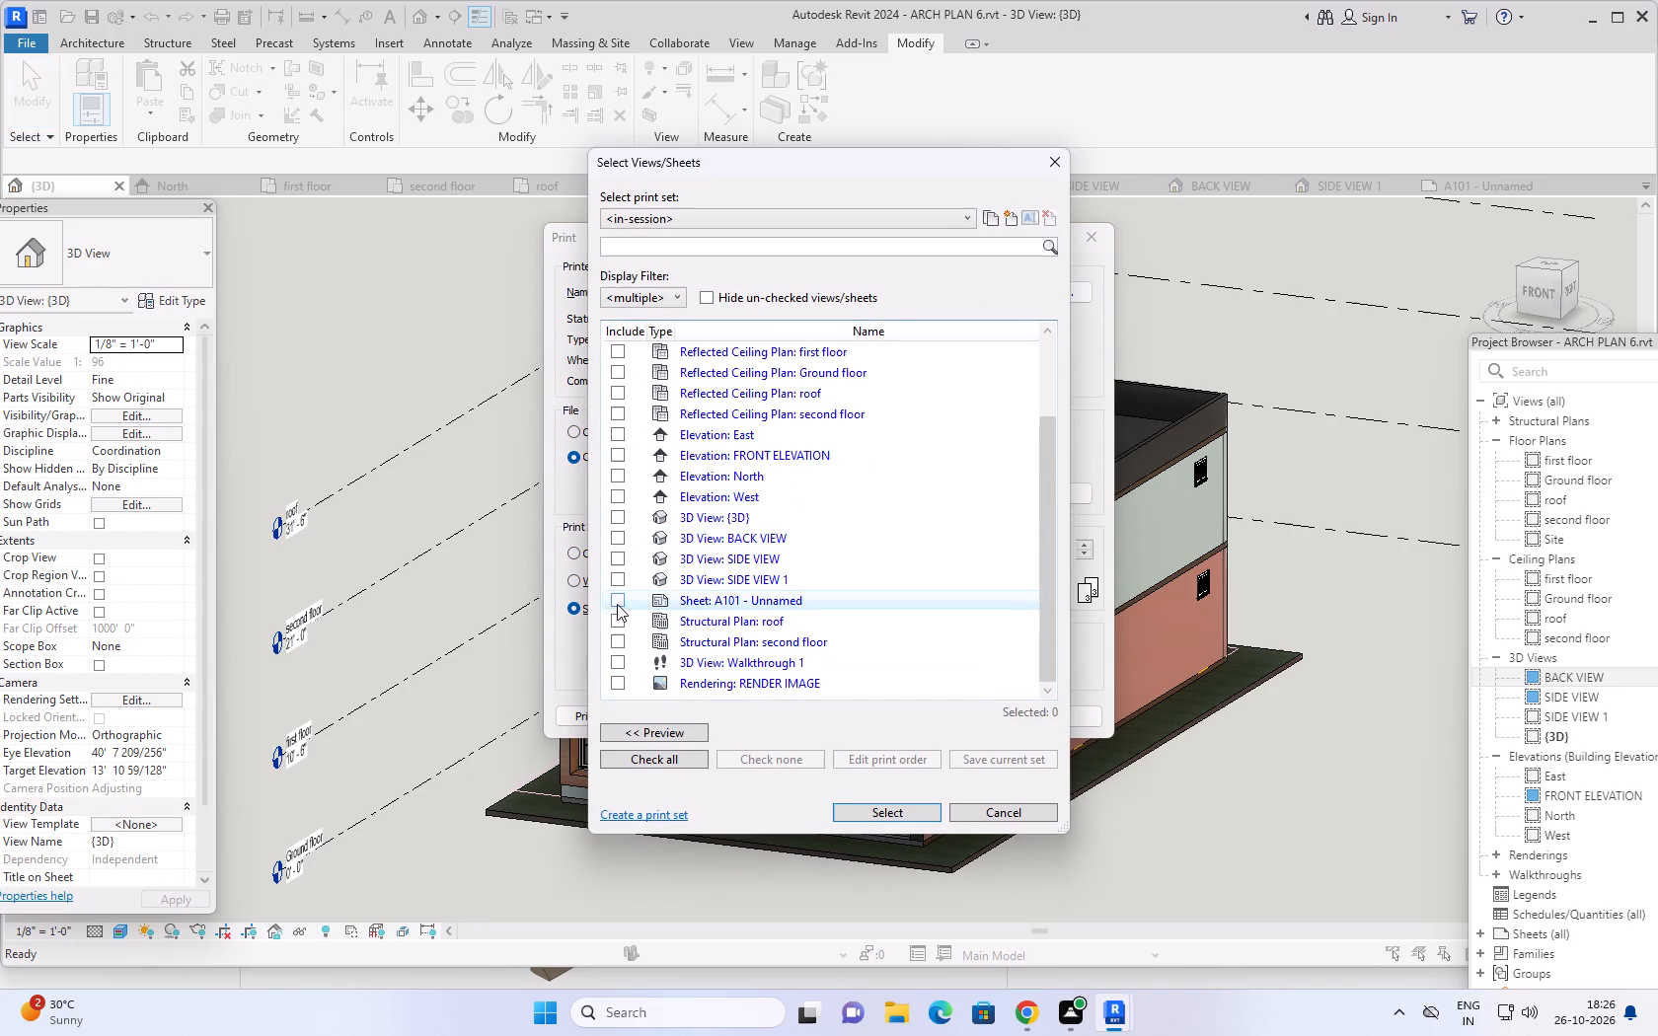
left_click(614, 599)
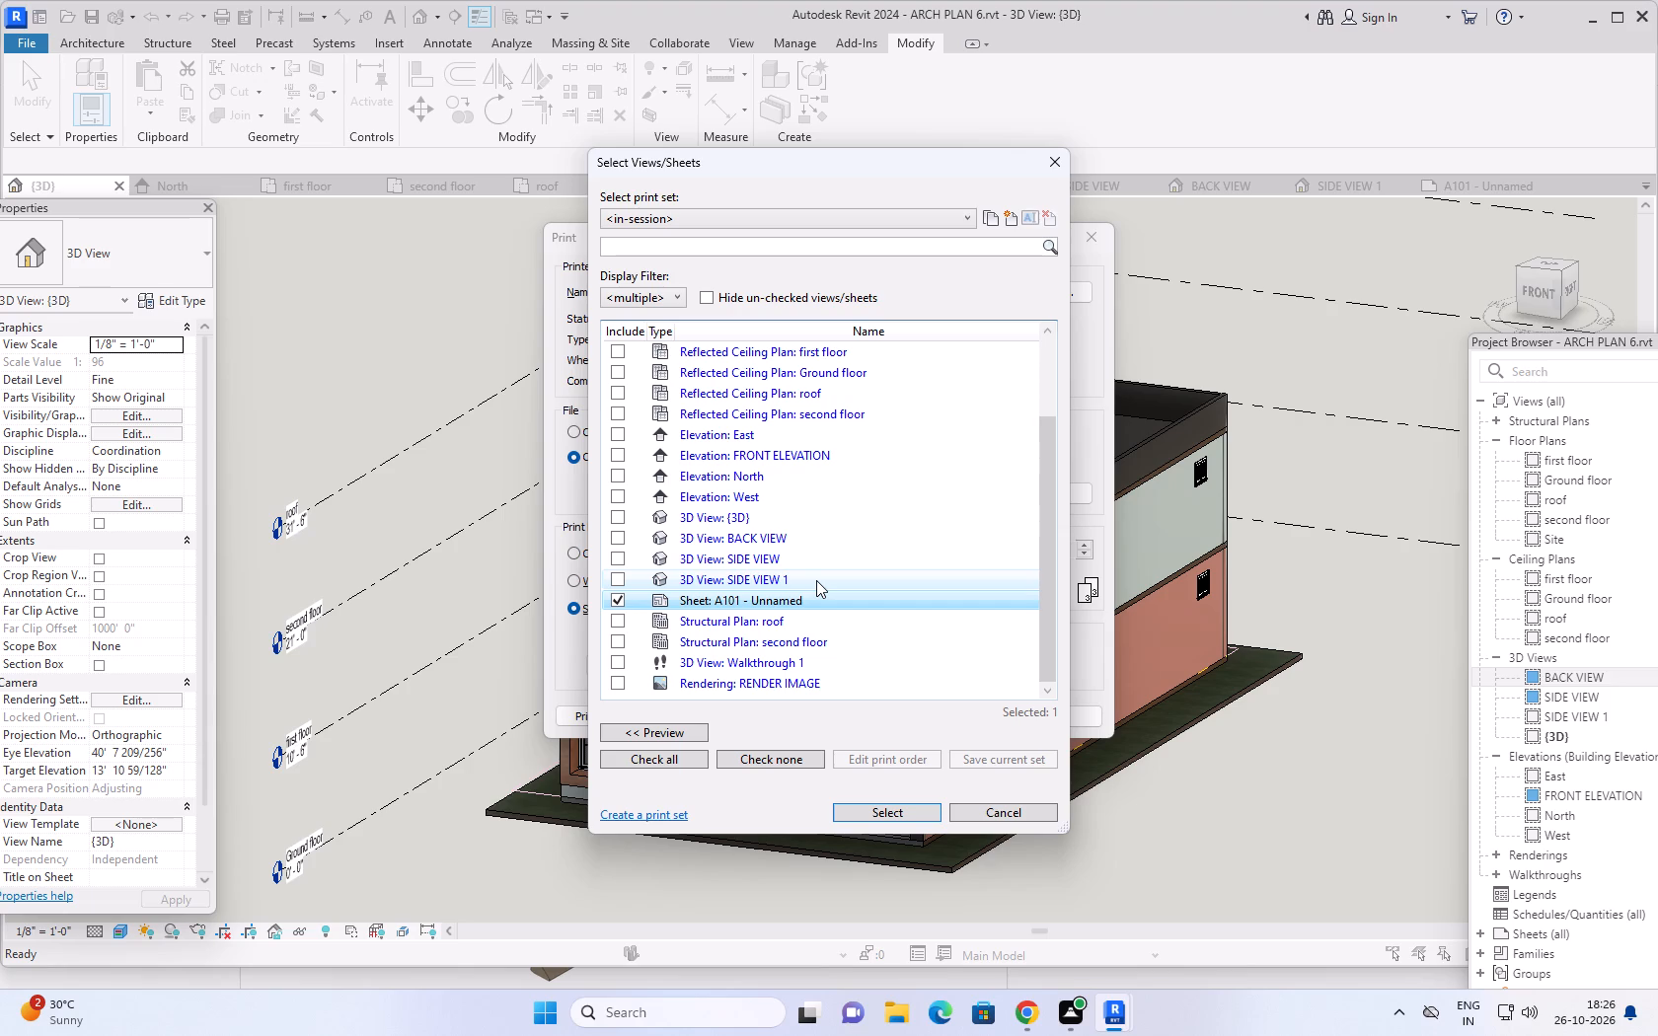
scroll(617, 571, "down", 1)
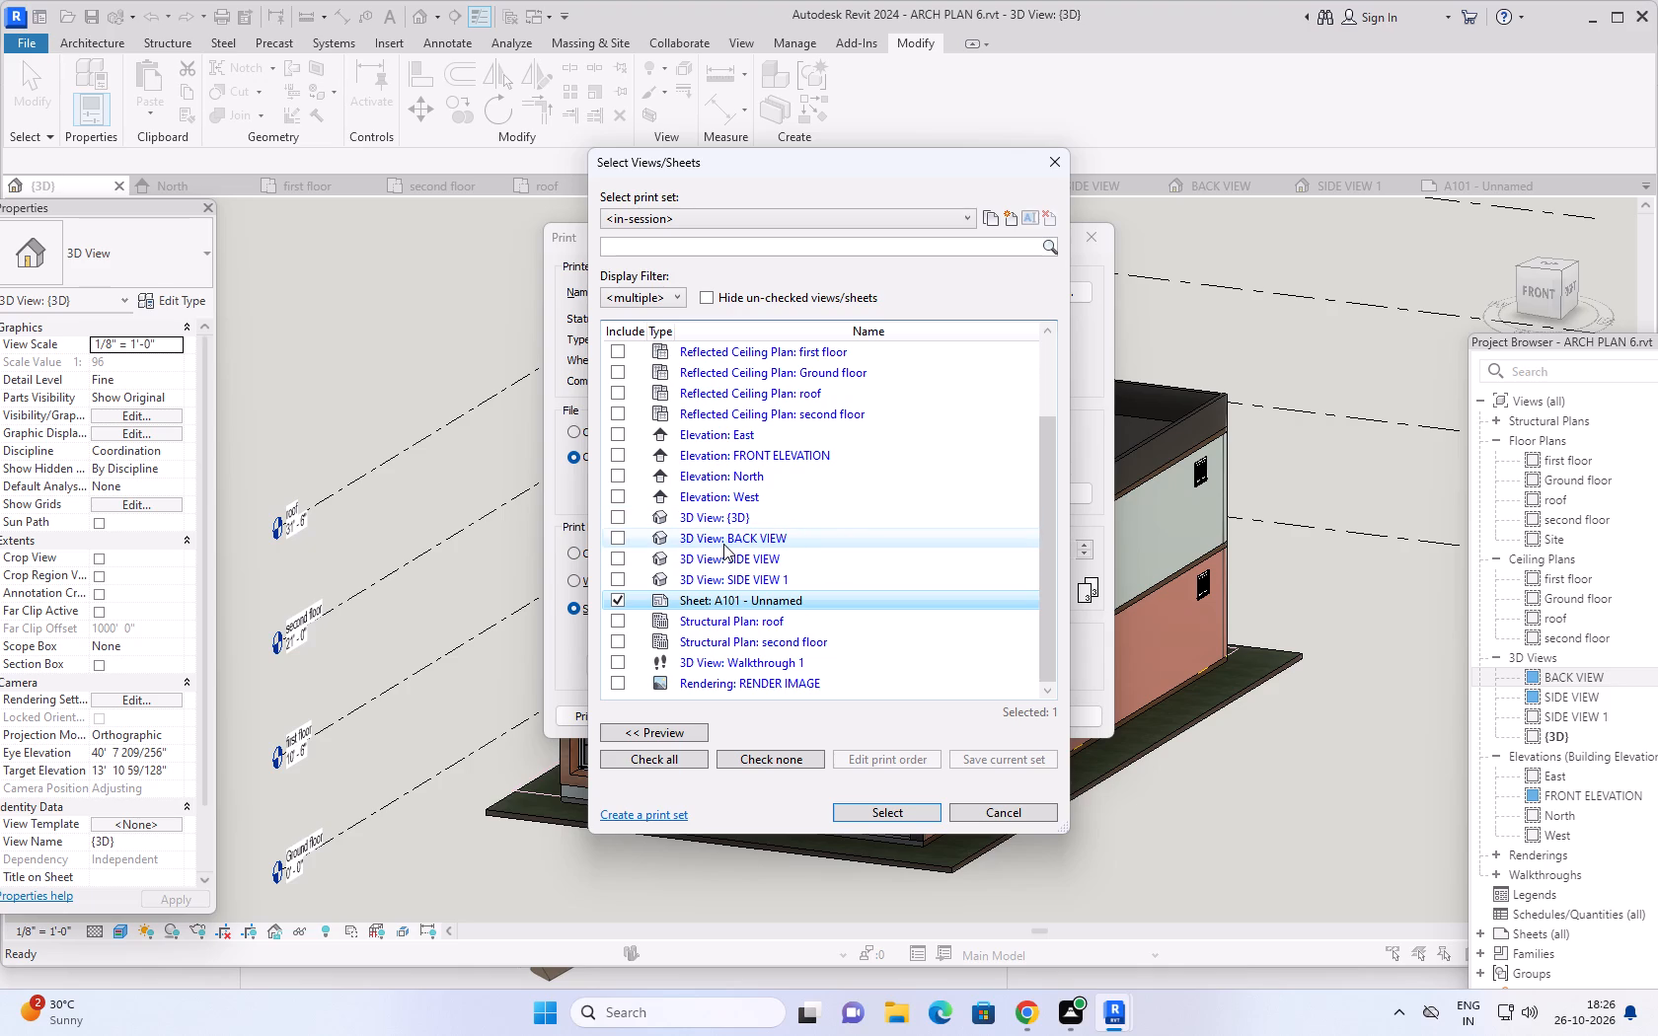
scroll(723, 544, "up", 4)
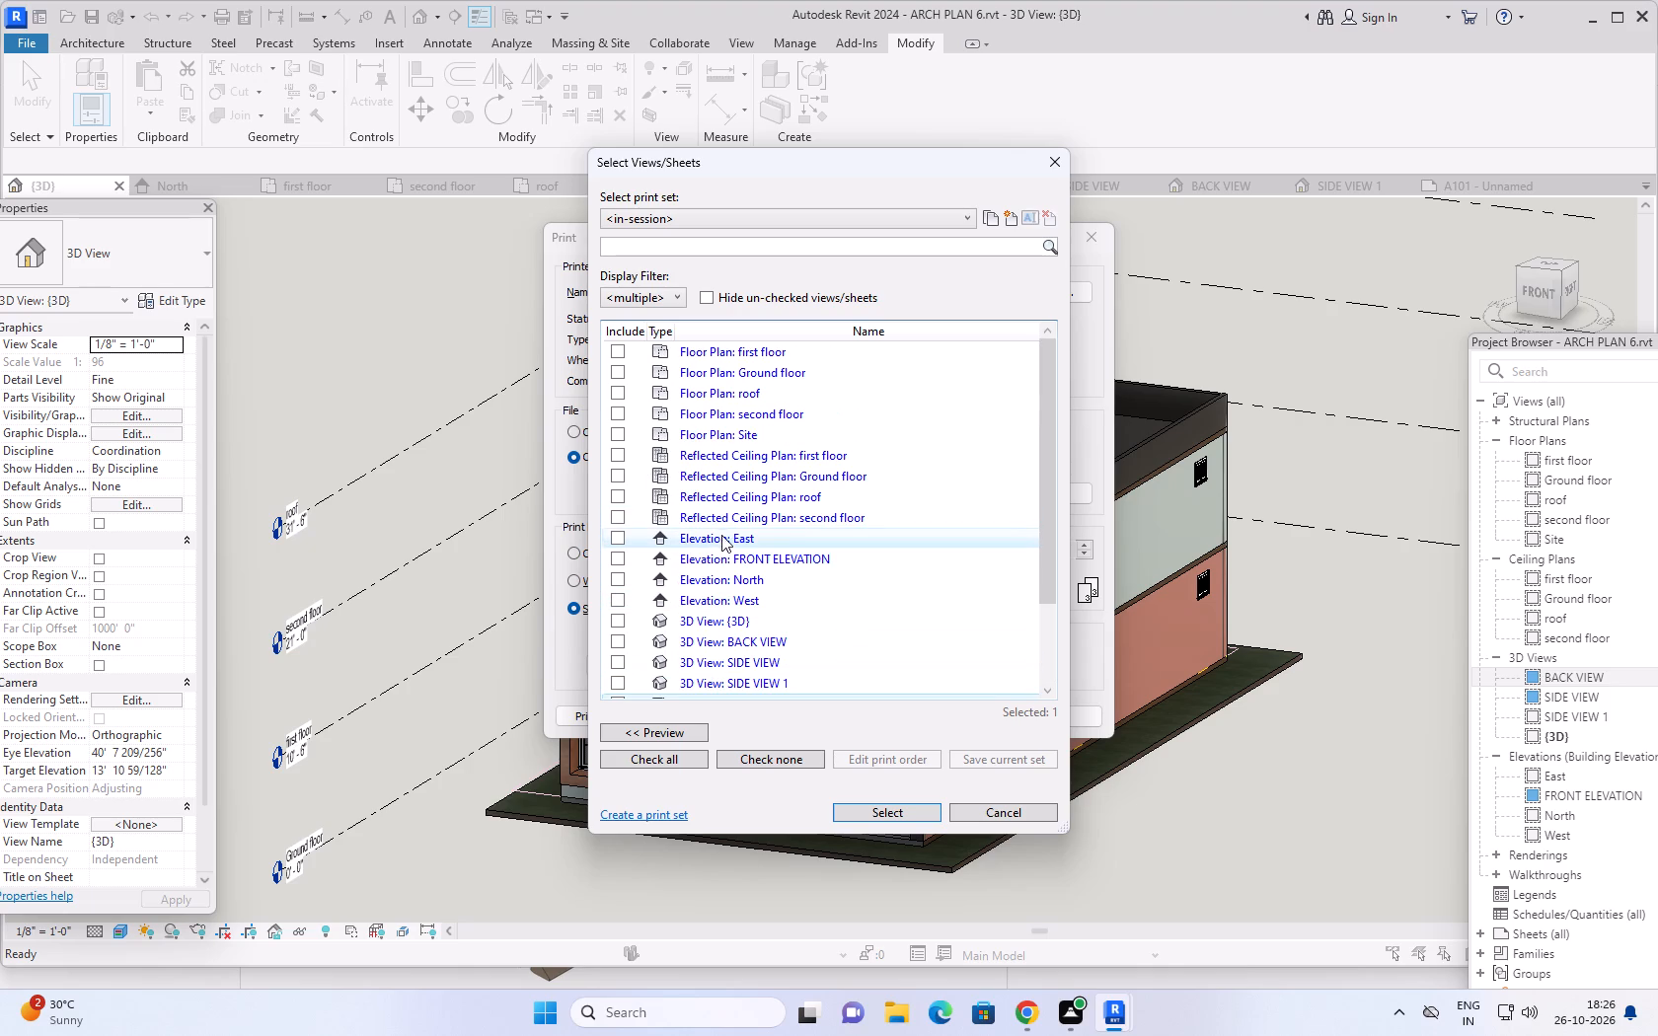
scroll(719, 534, "up", 2)
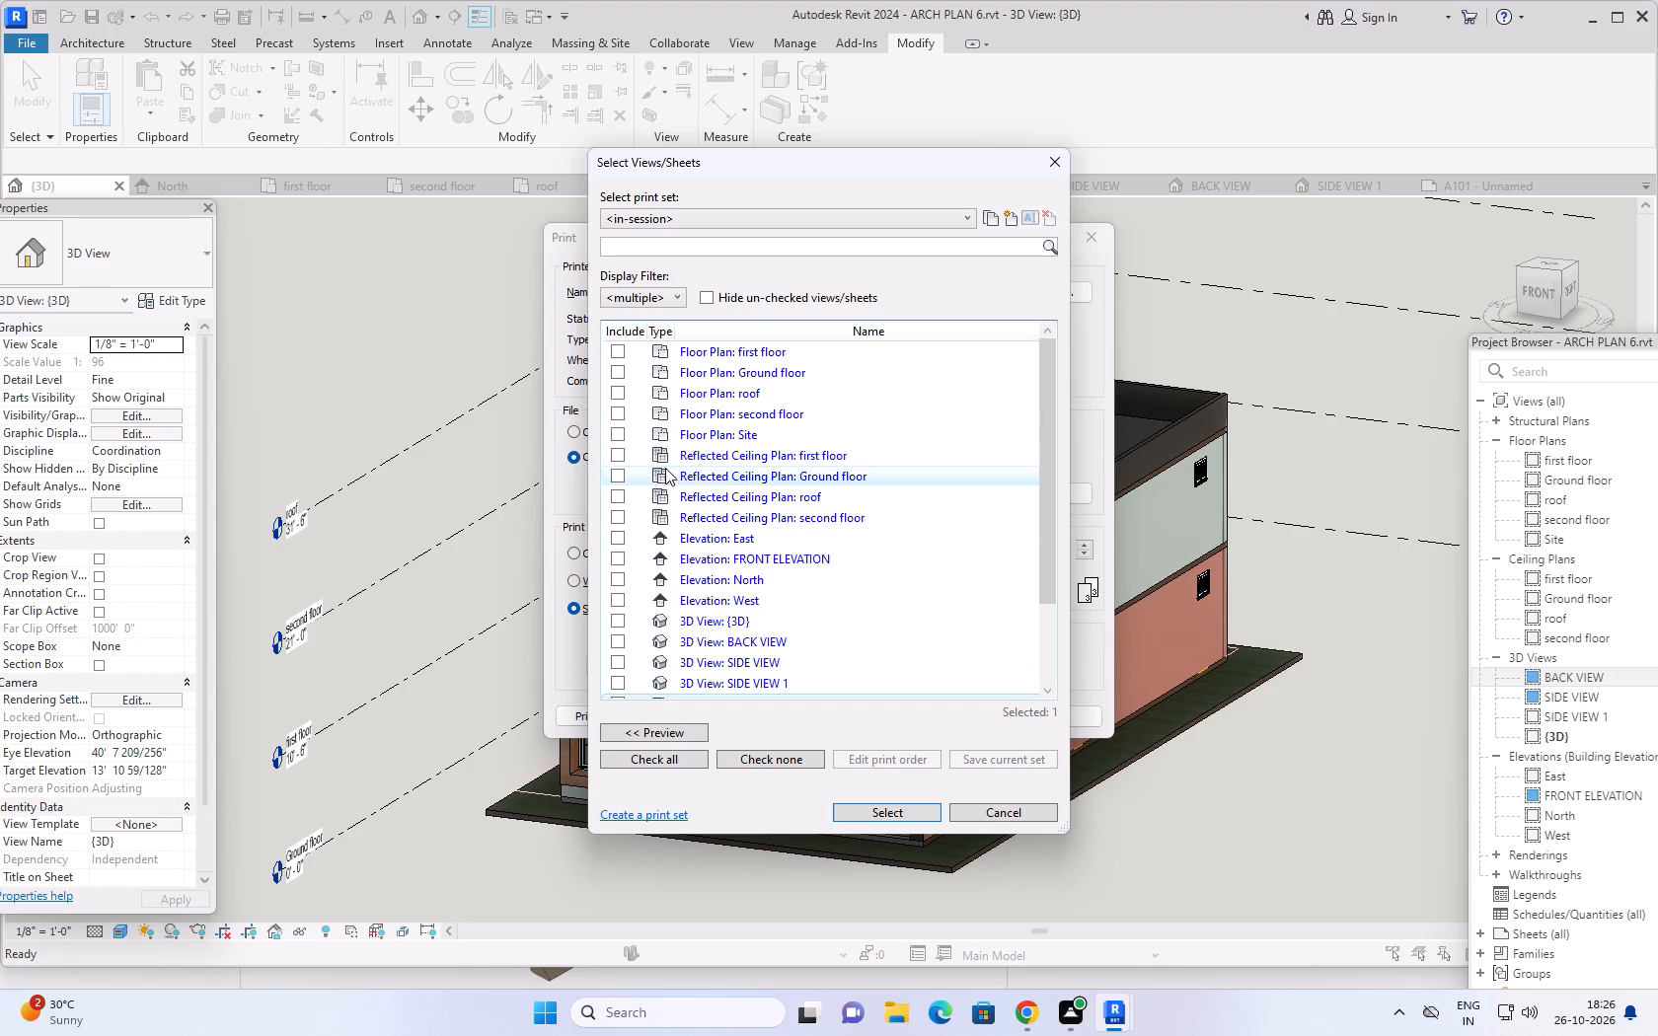
left_click(620, 556)
Include the 3D views {3D}, SIDE VIEW, SIDE VIEW 1 and BACK VIEW plus the RENDER IMAGE rendering, and accept the print selection.
scroll(689, 529, "down", 1)
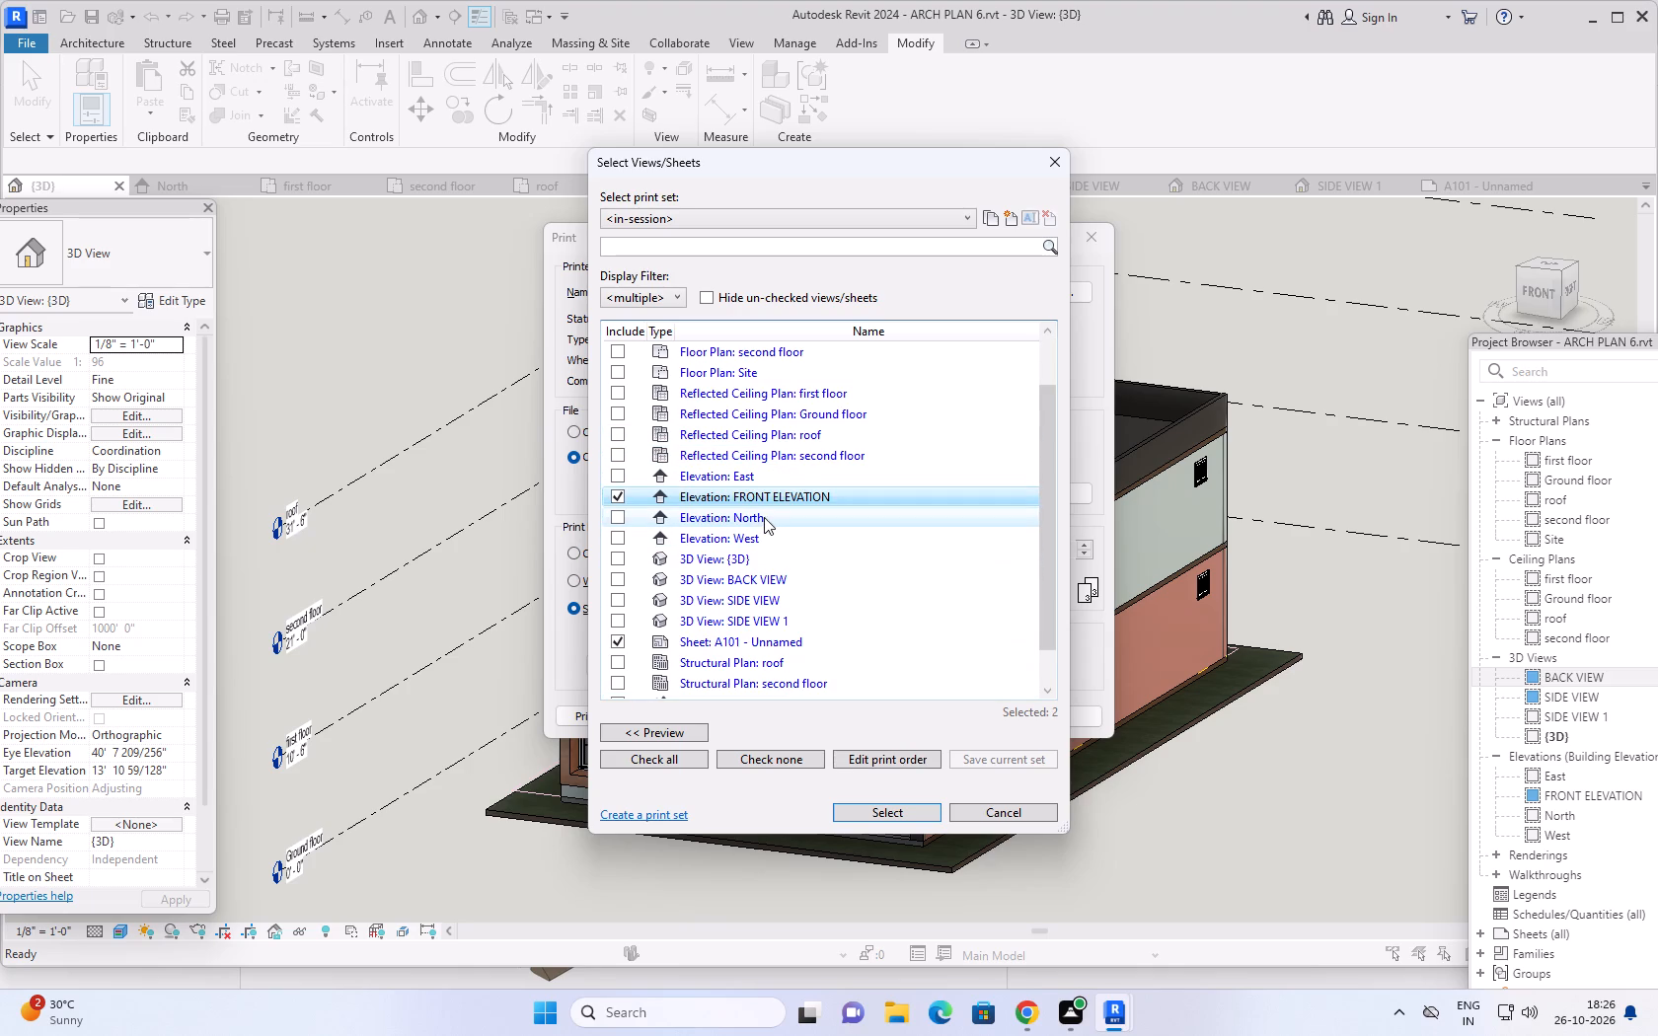
scroll(752, 525, "up", 3)
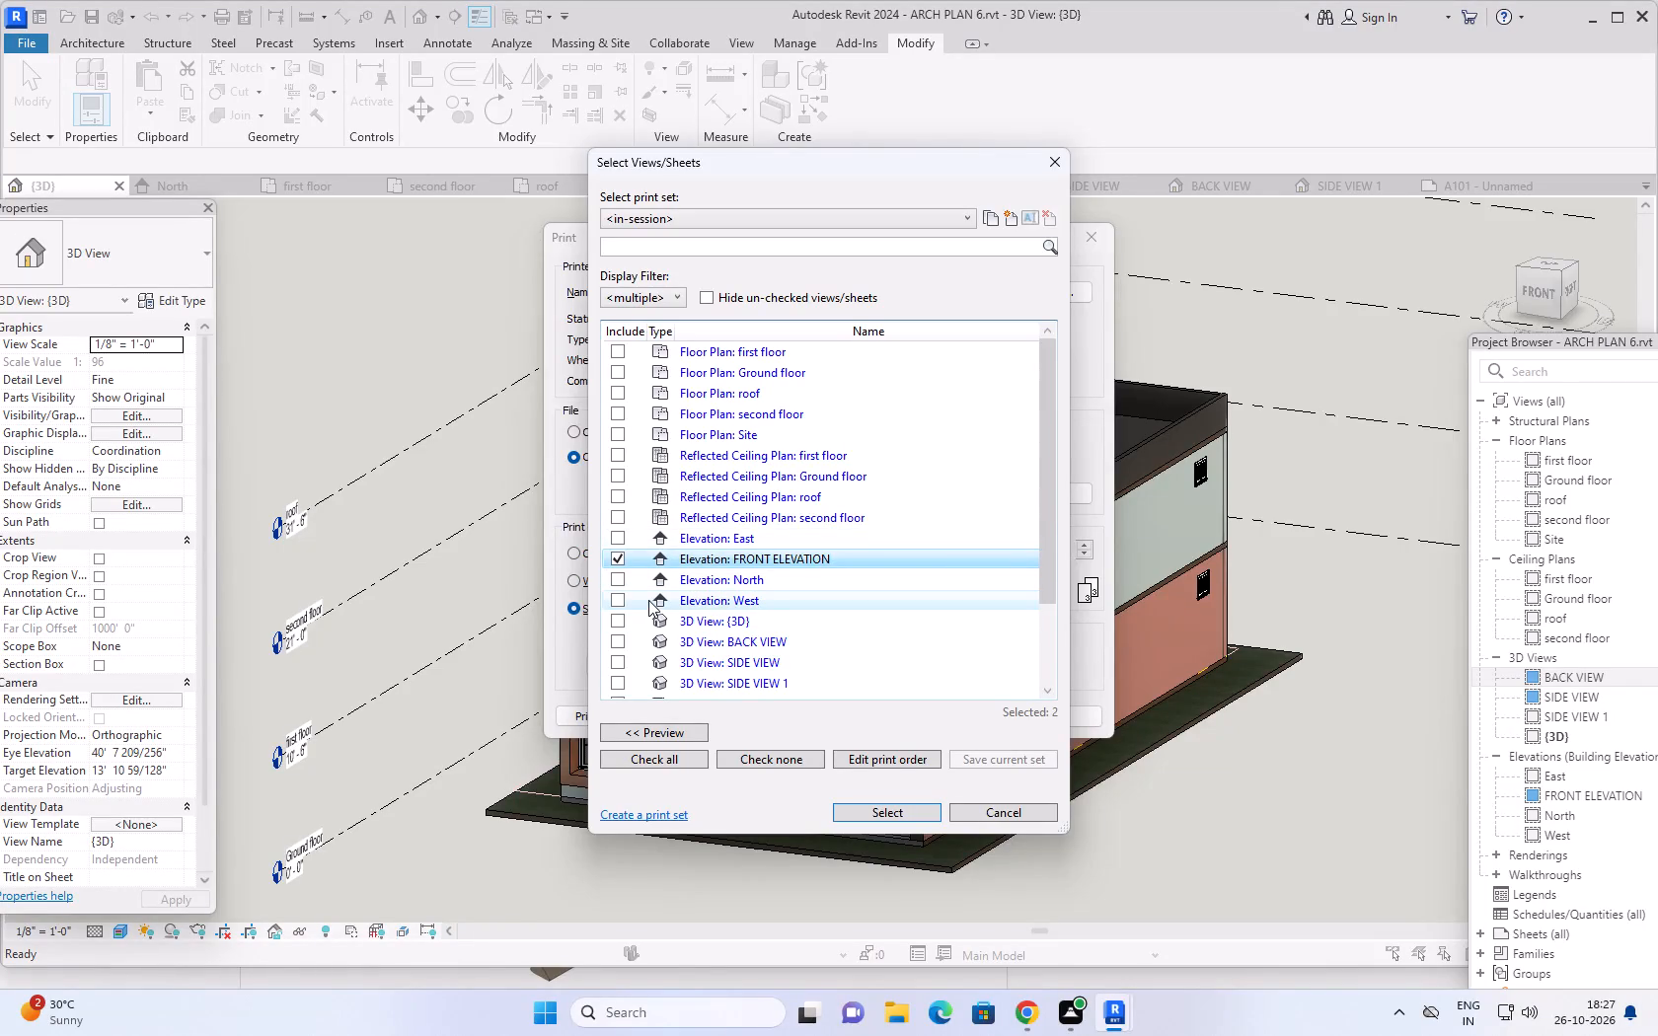
scroll(674, 605, "down", 1)
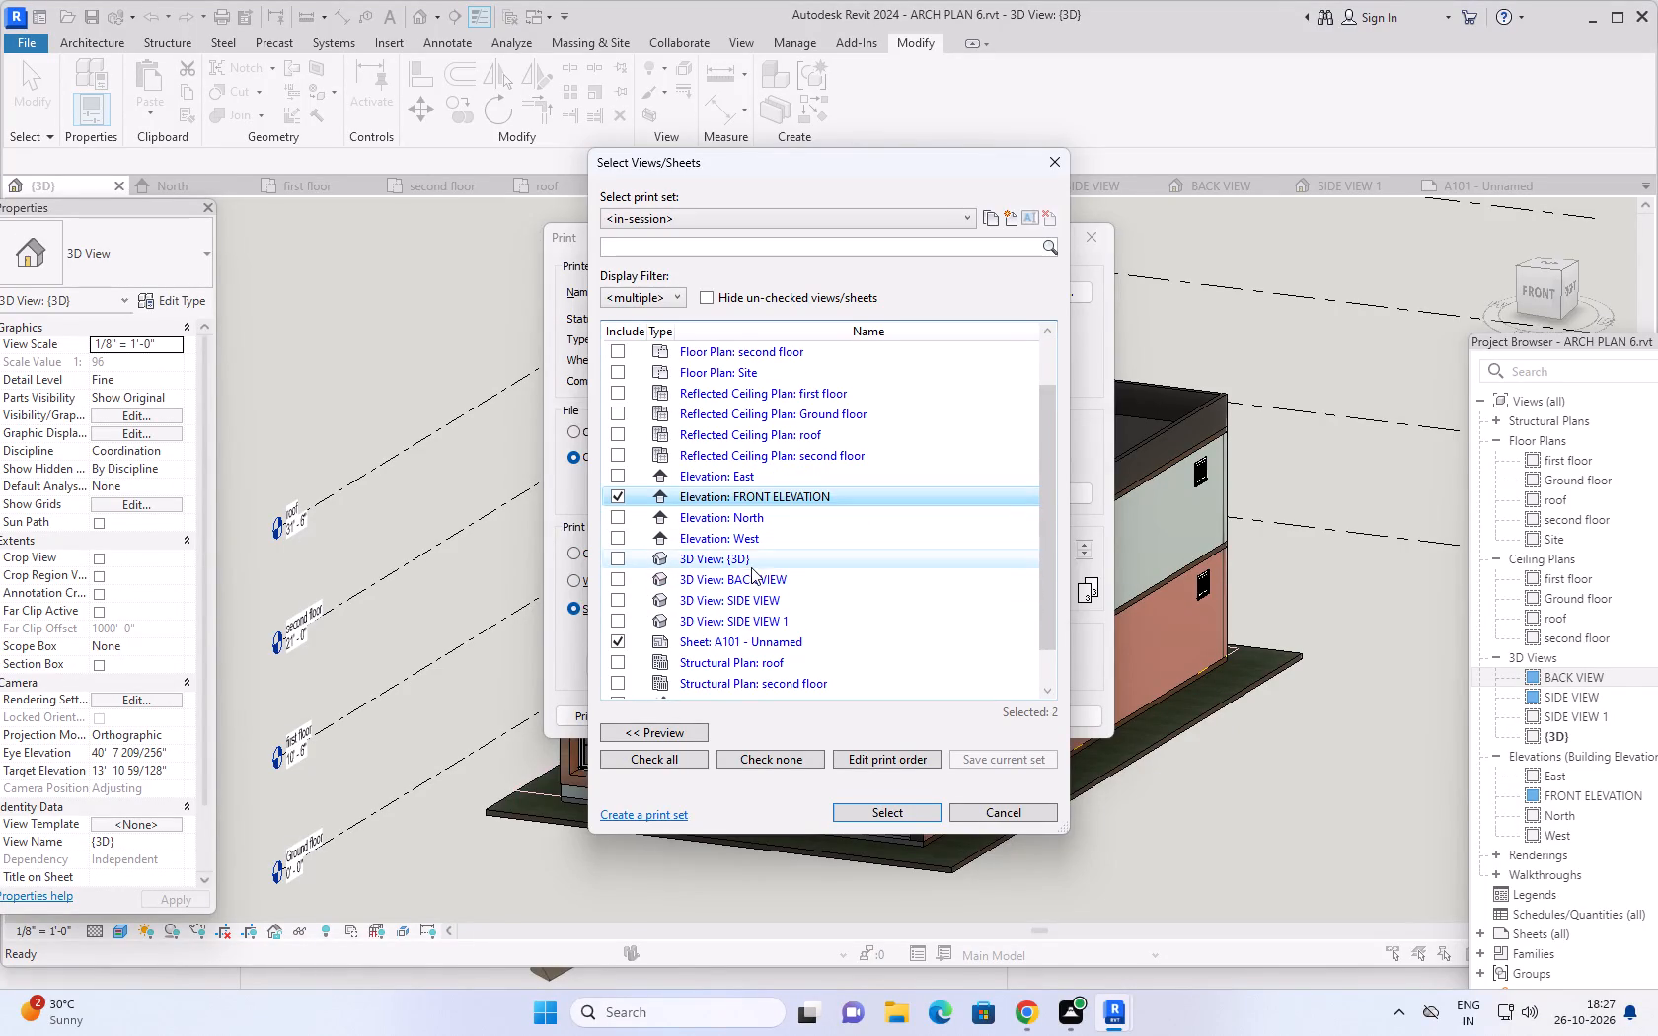
left_click(618, 554)
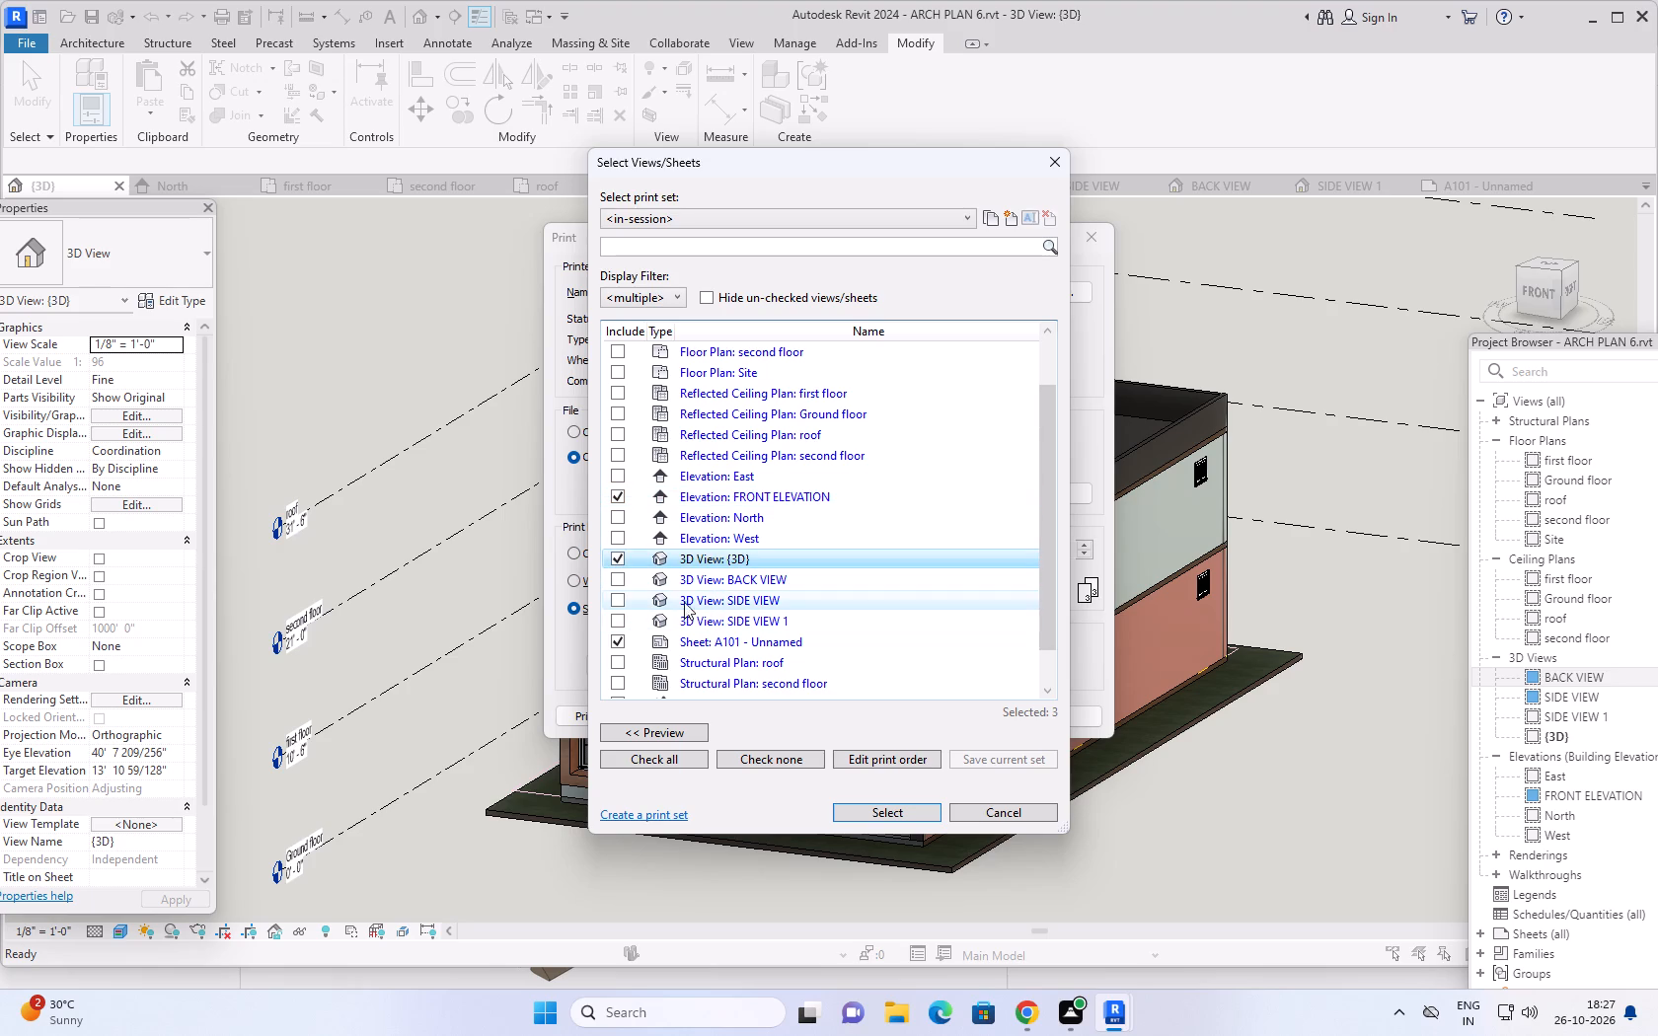
left_click(622, 596)
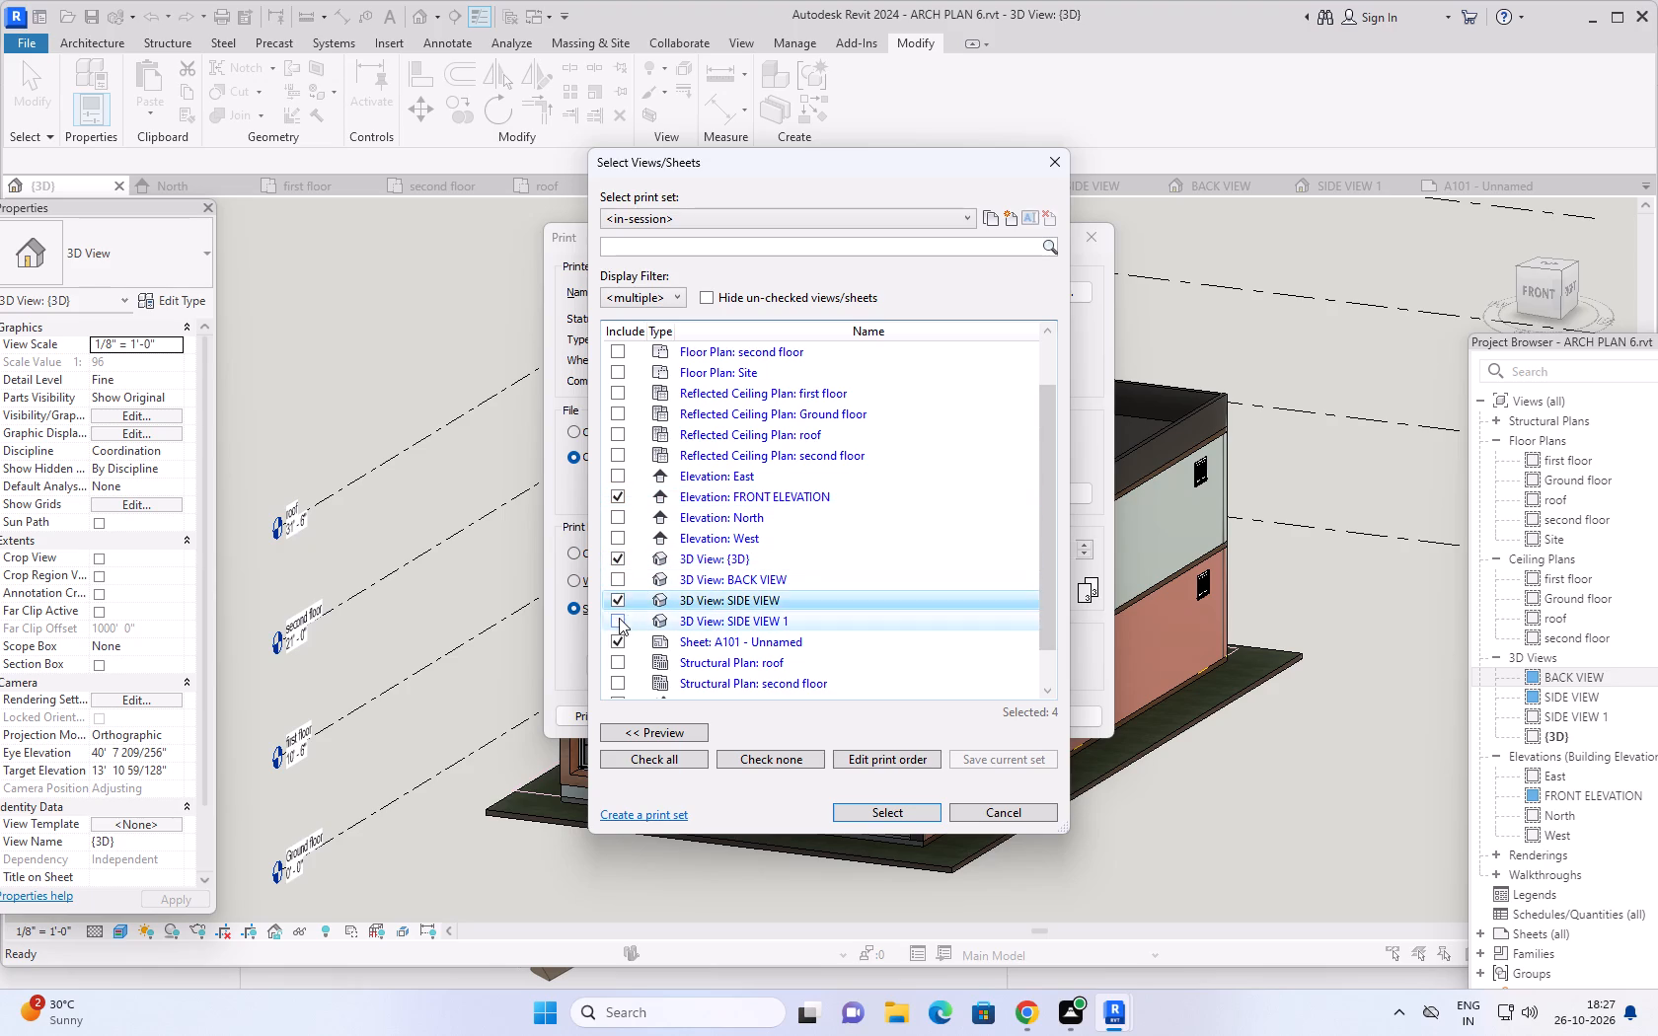
left_click(619, 618)
left_click(617, 578)
scroll(806, 532, "down", 9)
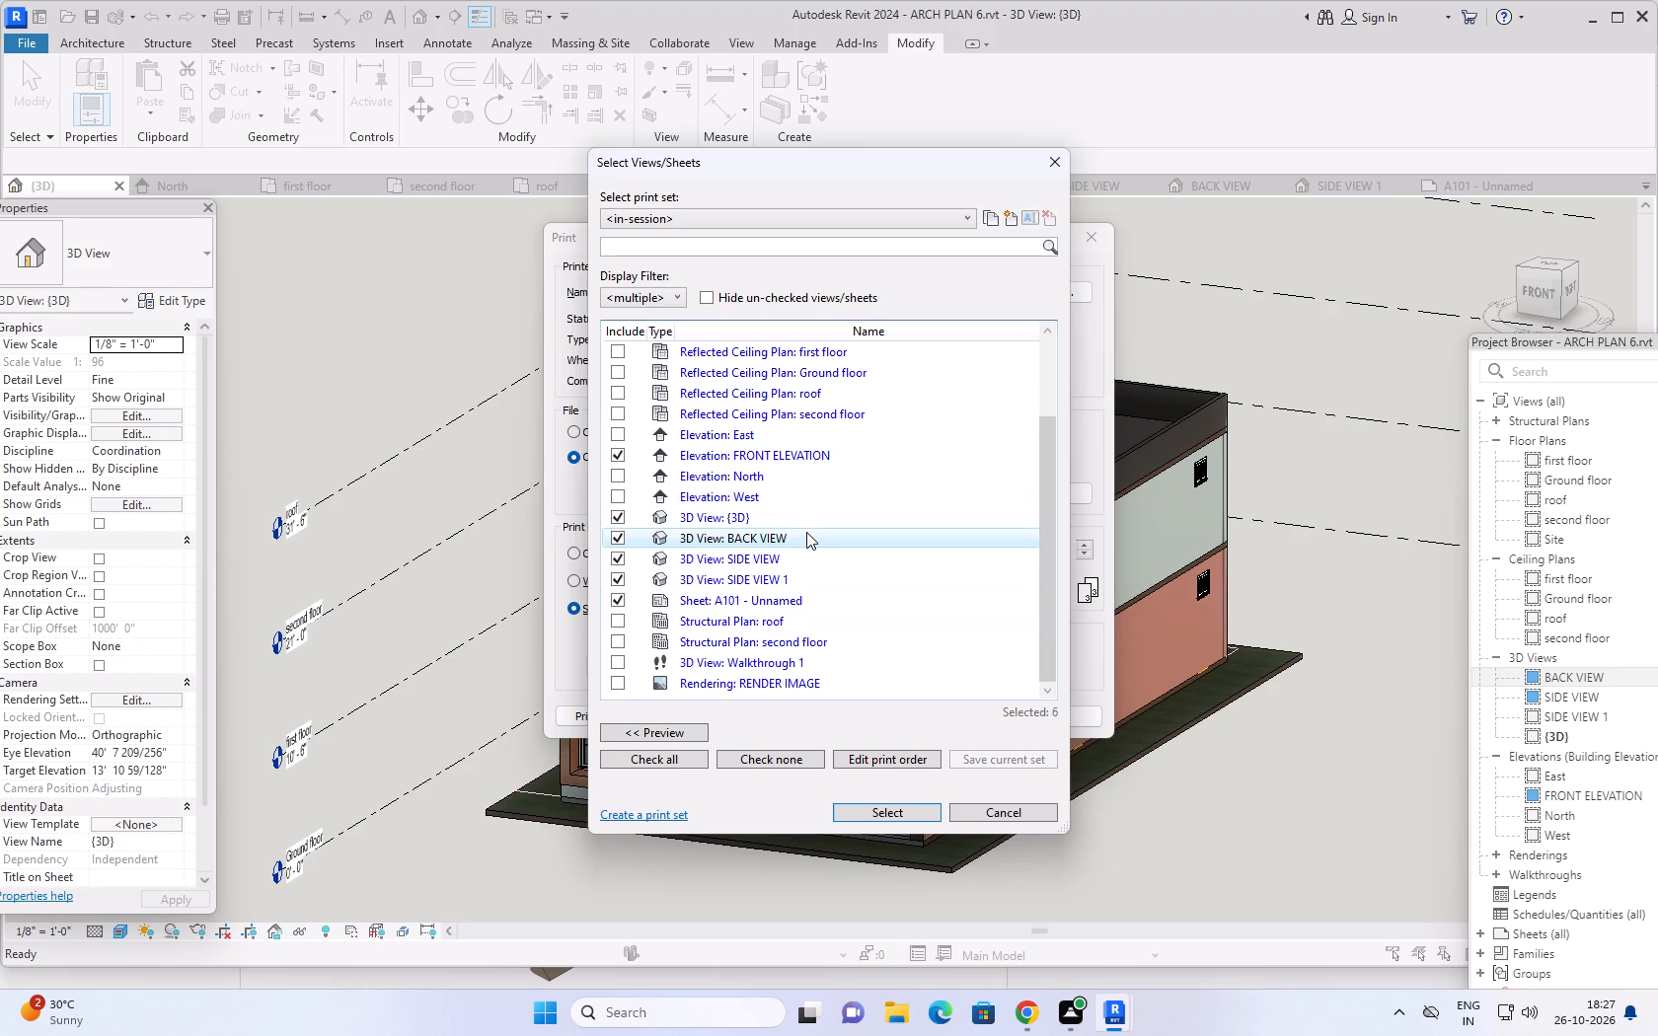
left_click(615, 682)
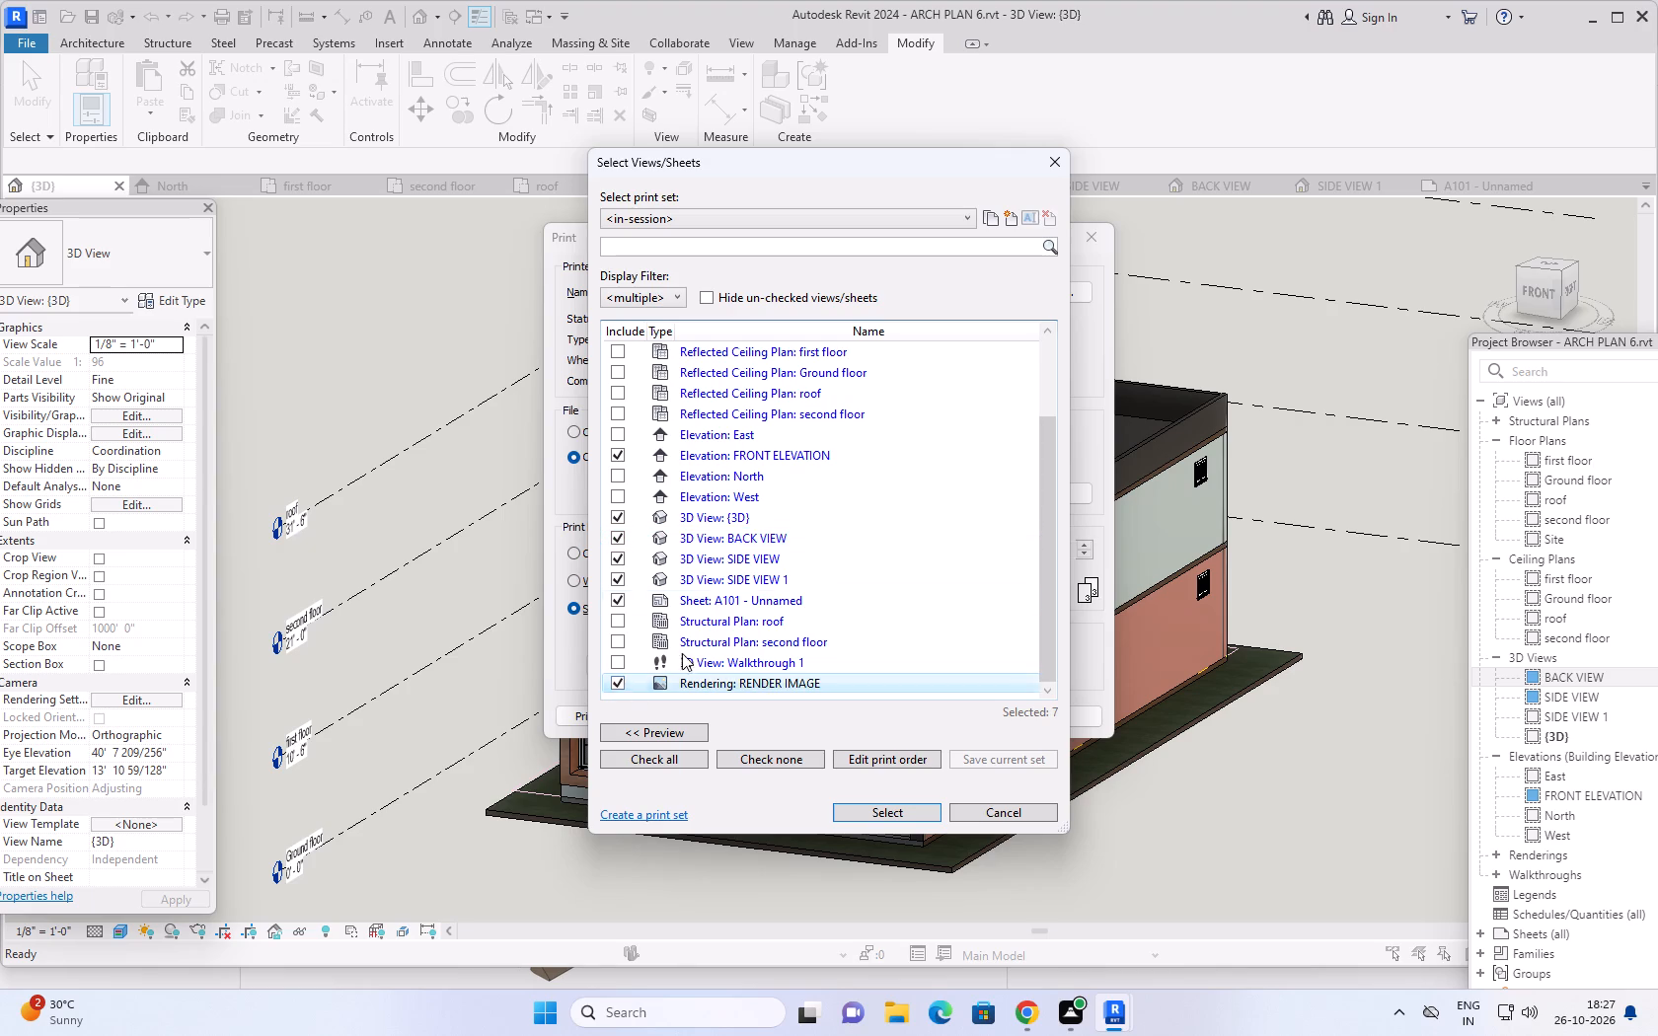
scroll(820, 539, "up", 11)
scroll(820, 539, "down", 11)
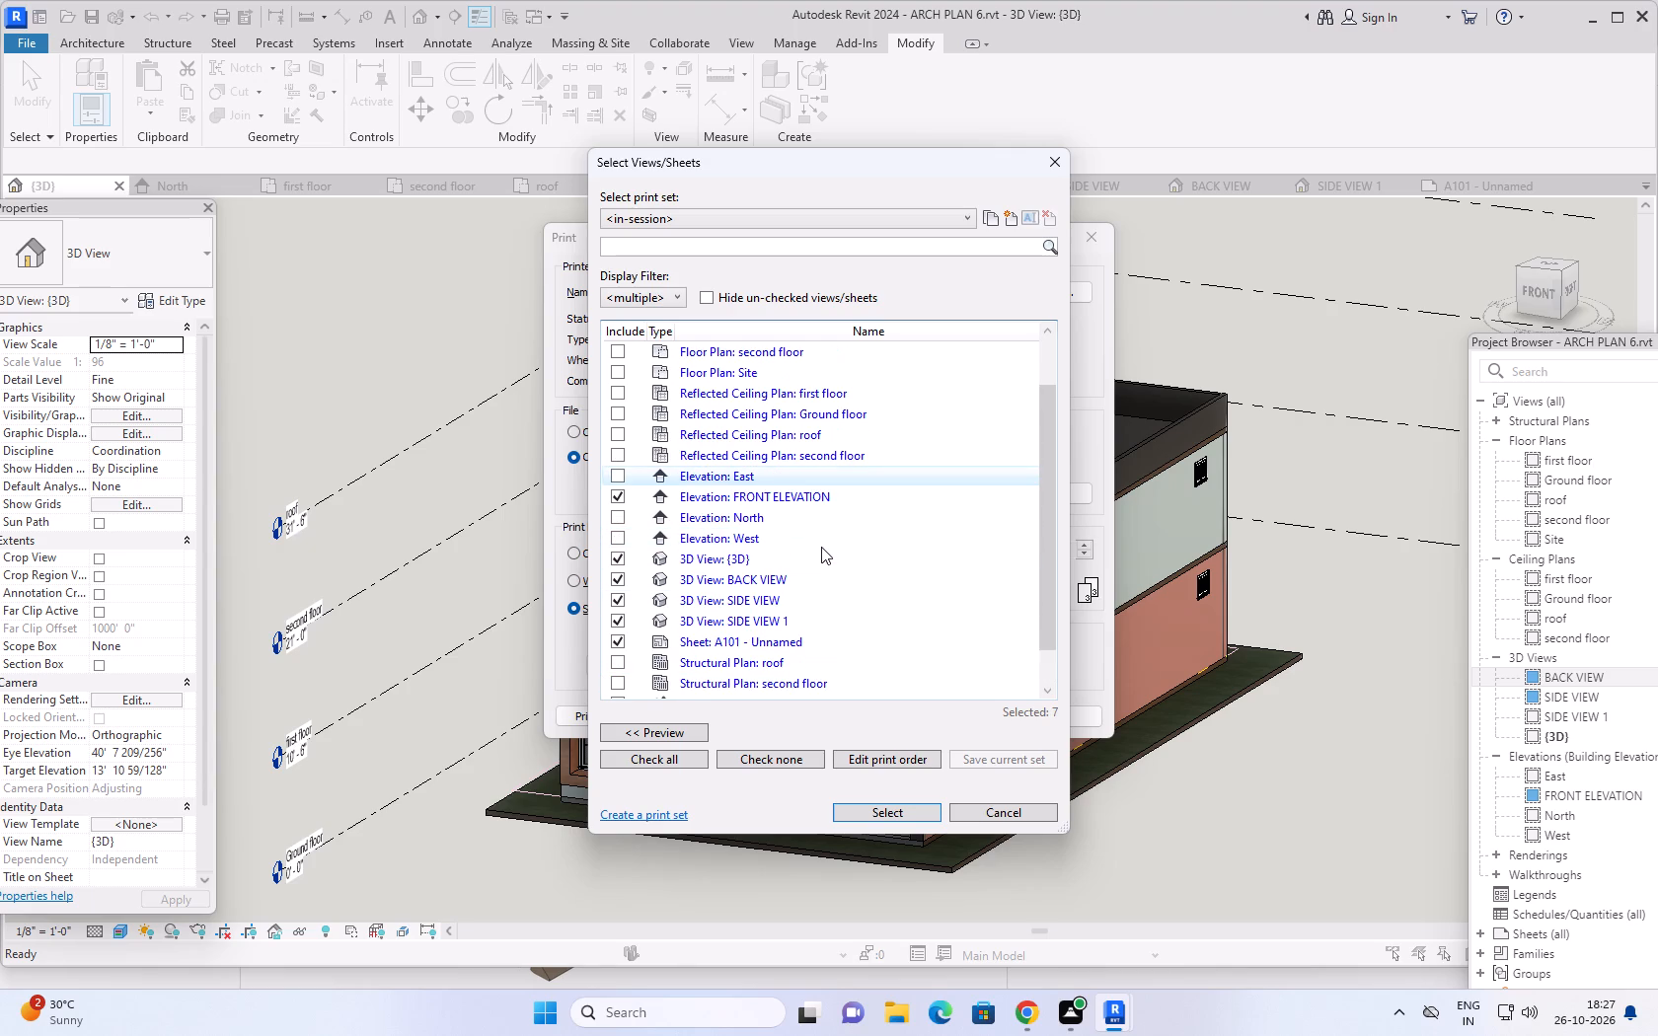
scroll(821, 547, "down", 3)
scroll(822, 553, "up", 12)
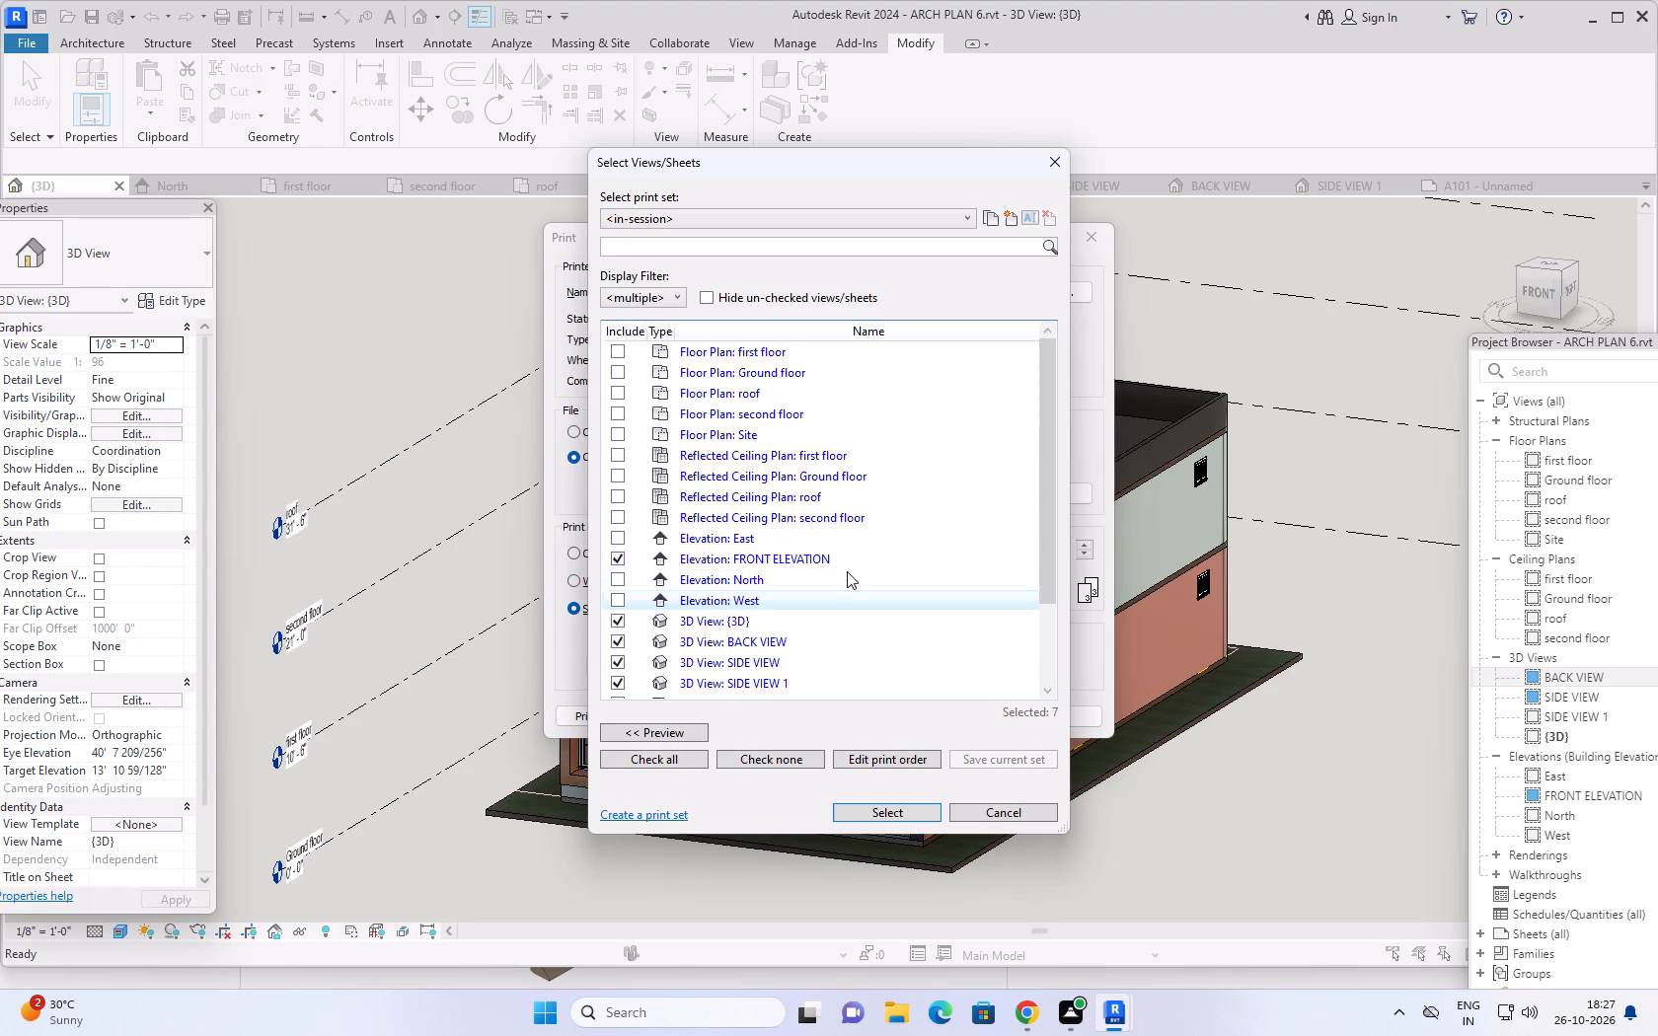
left_click(908, 809)
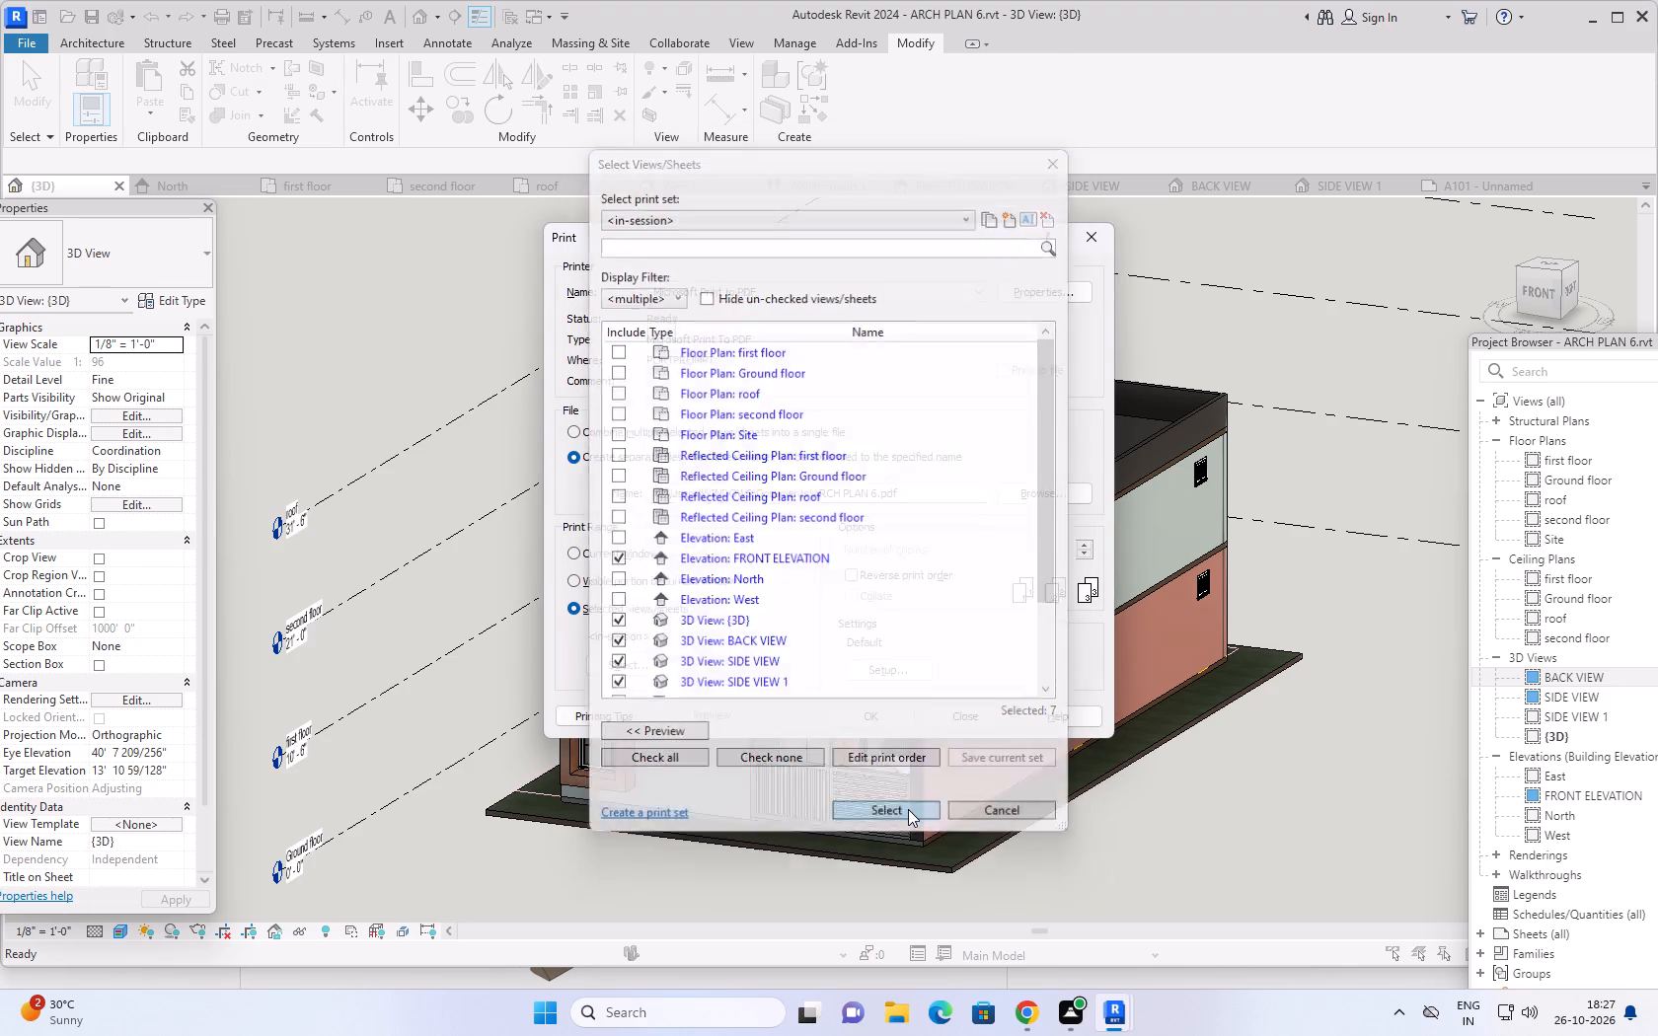
Combine the selected views/sheets into a single file and start the print to PDF.
scroll(756, 608, "down", 2)
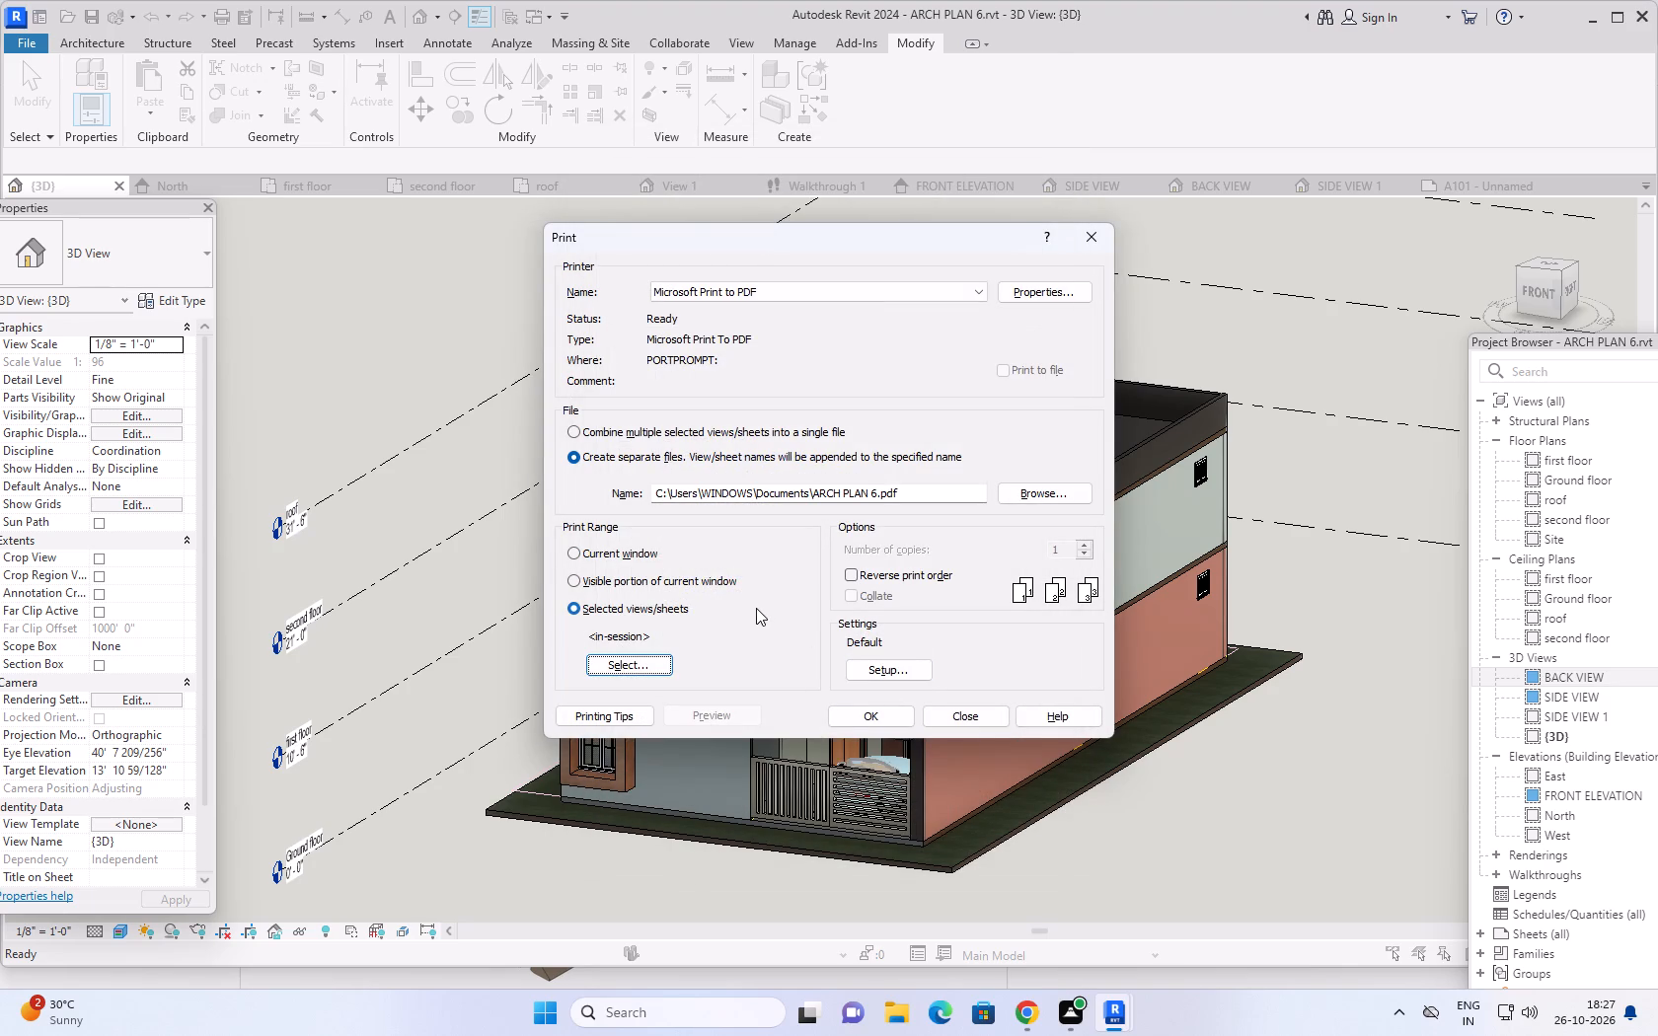
left_click(572, 430)
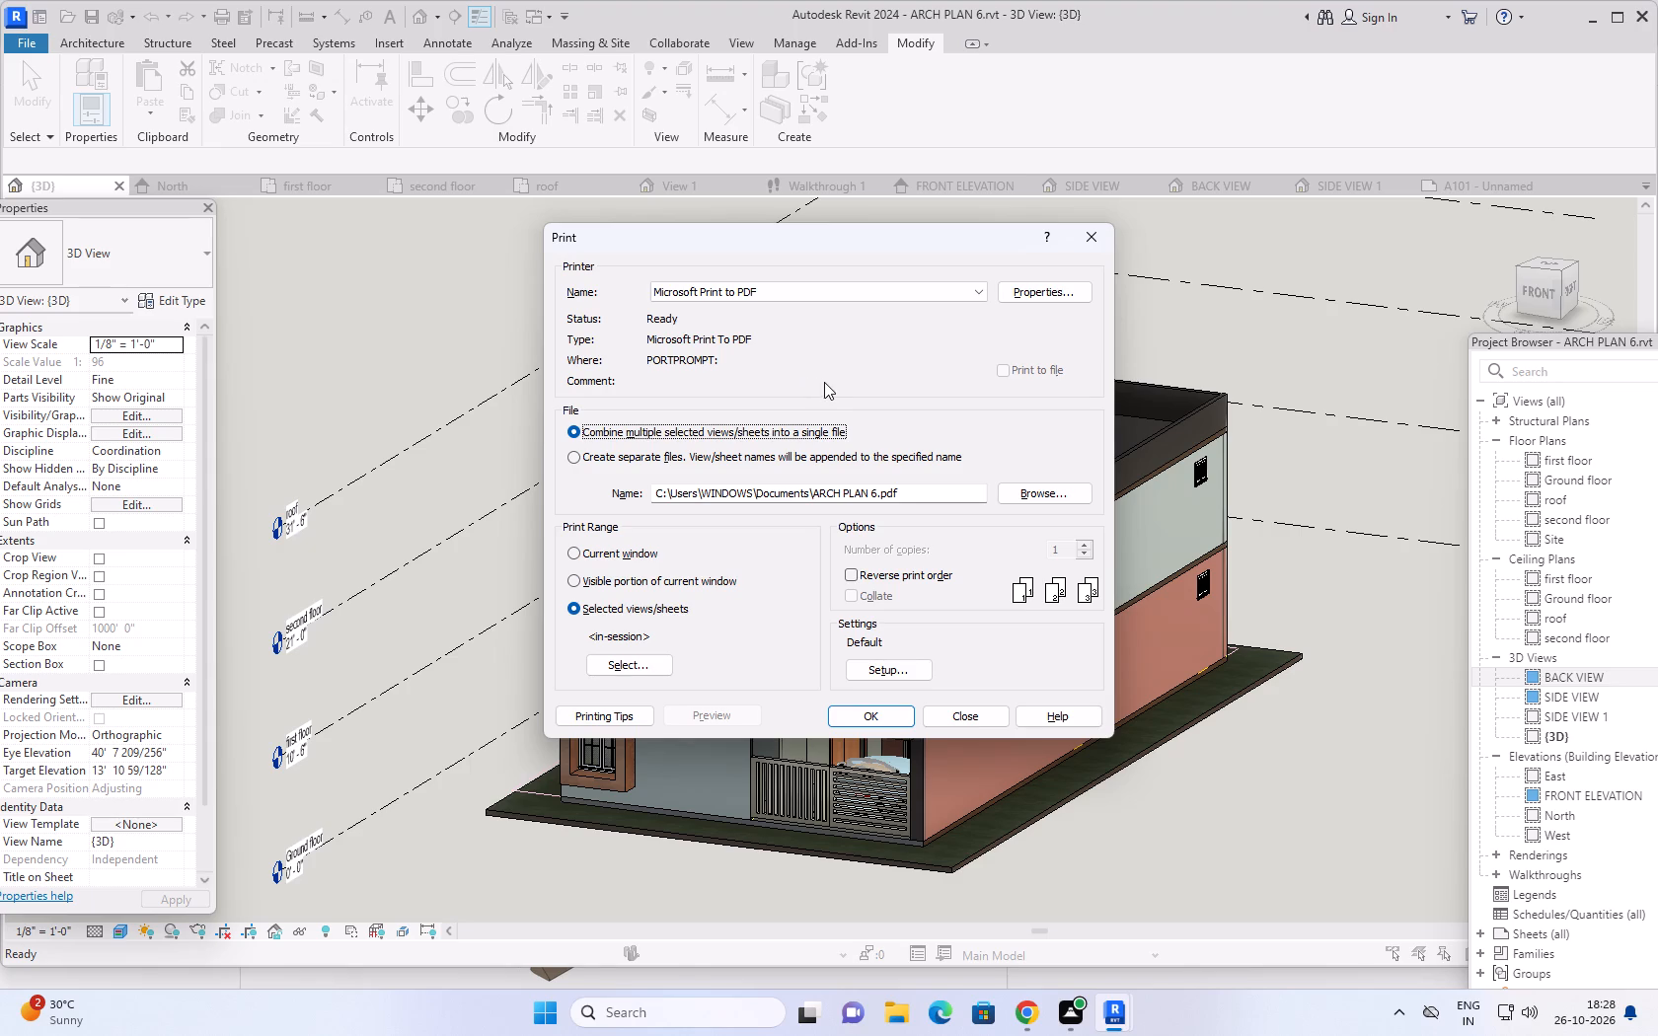
scroll(824, 383, "down", 2)
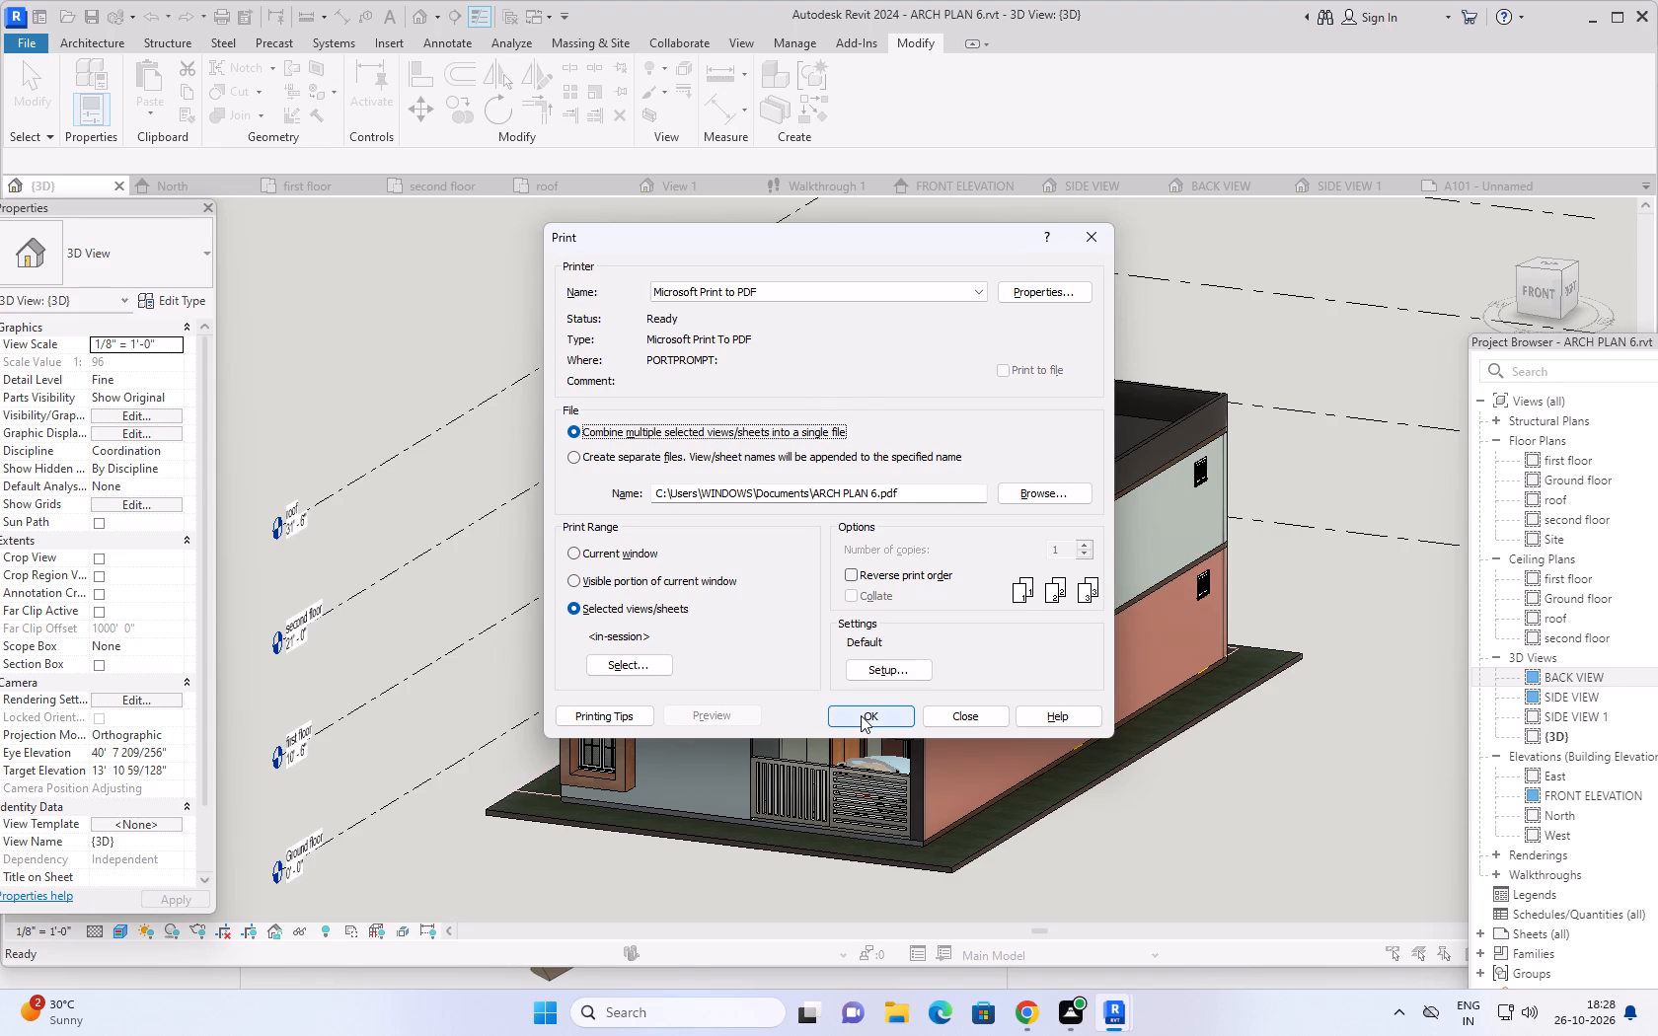
left_click(861, 715)
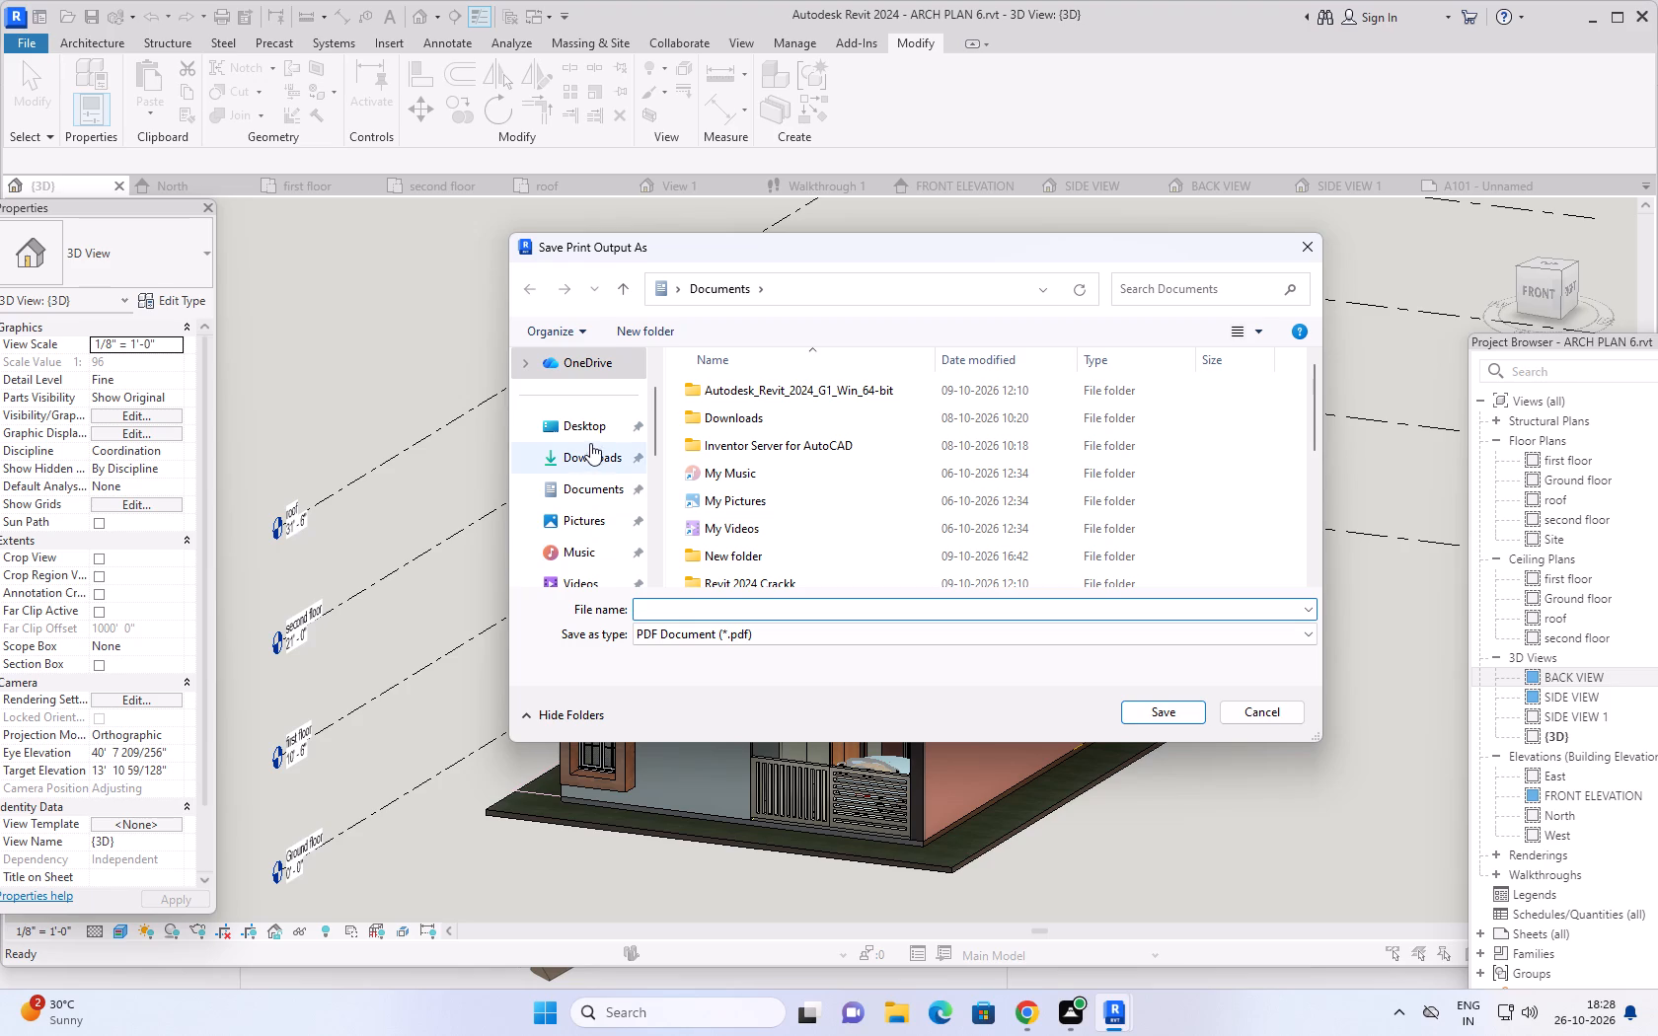
Save the print output in the REVIT ARCHITECTURE folder as ARCH PLAN 6 SHEET AND VIEWS.
scroll(580, 474, "down", 3)
scroll(580, 480, "up", 1)
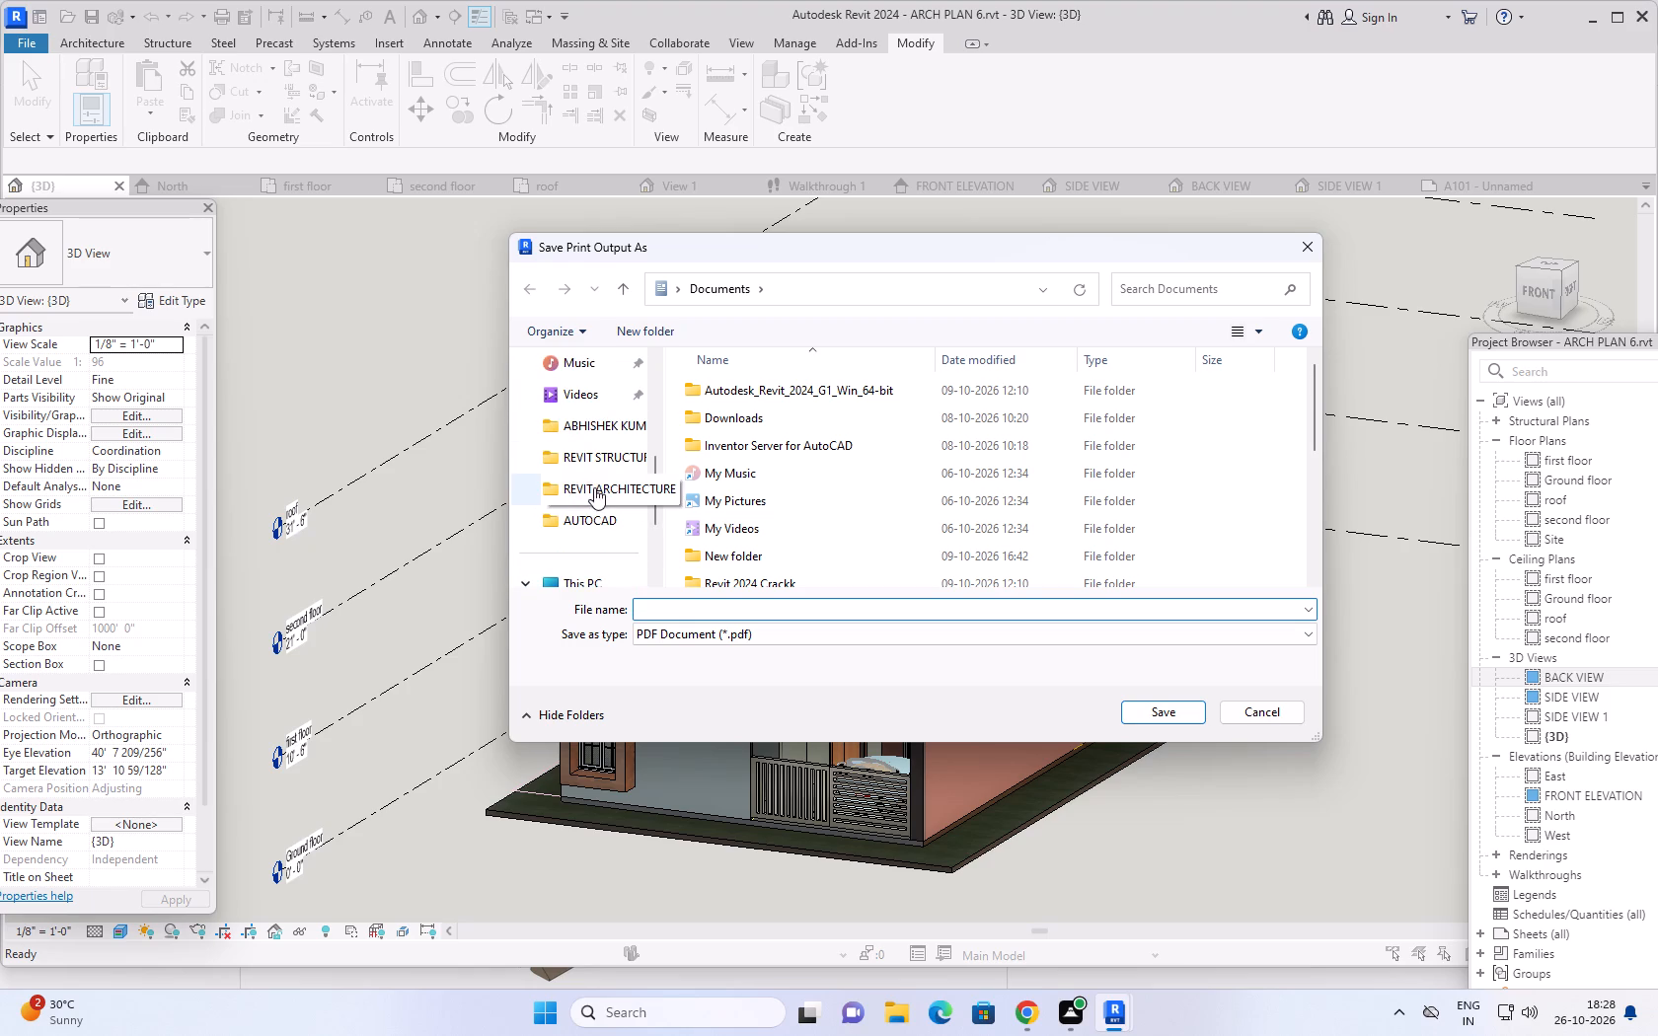
left_click(598, 487)
scroll(834, 490, "down", 7)
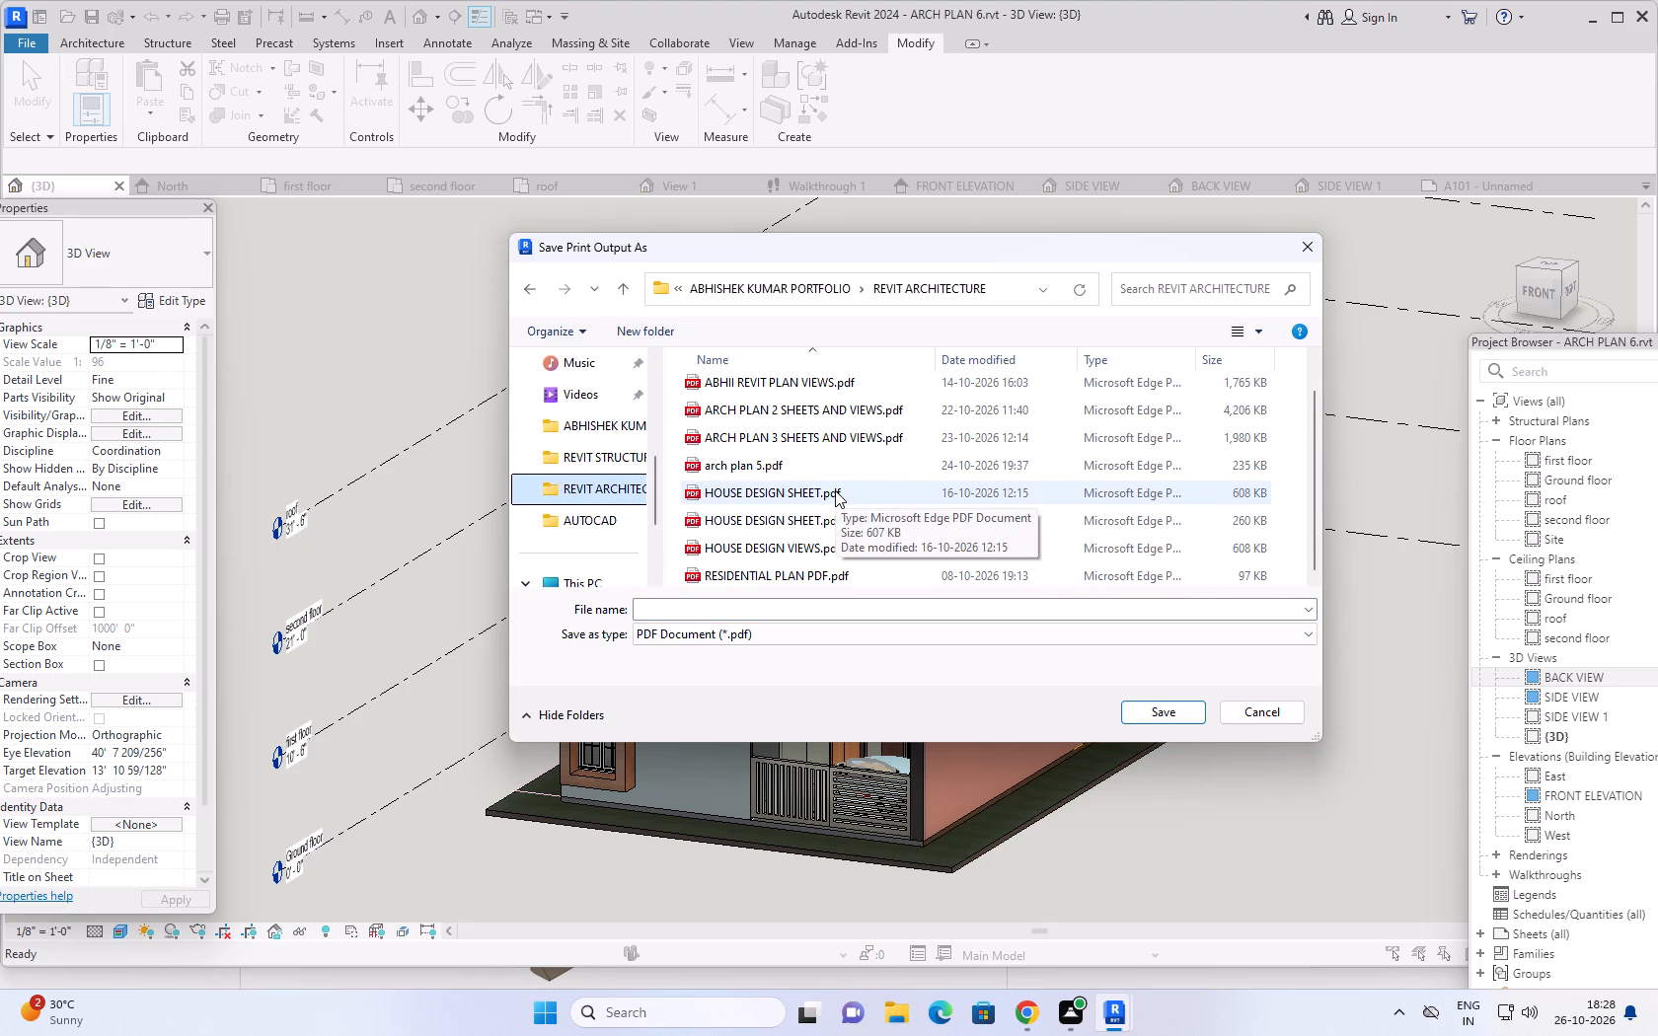
scroll(835, 490, "down", 4)
left_click(800, 609)
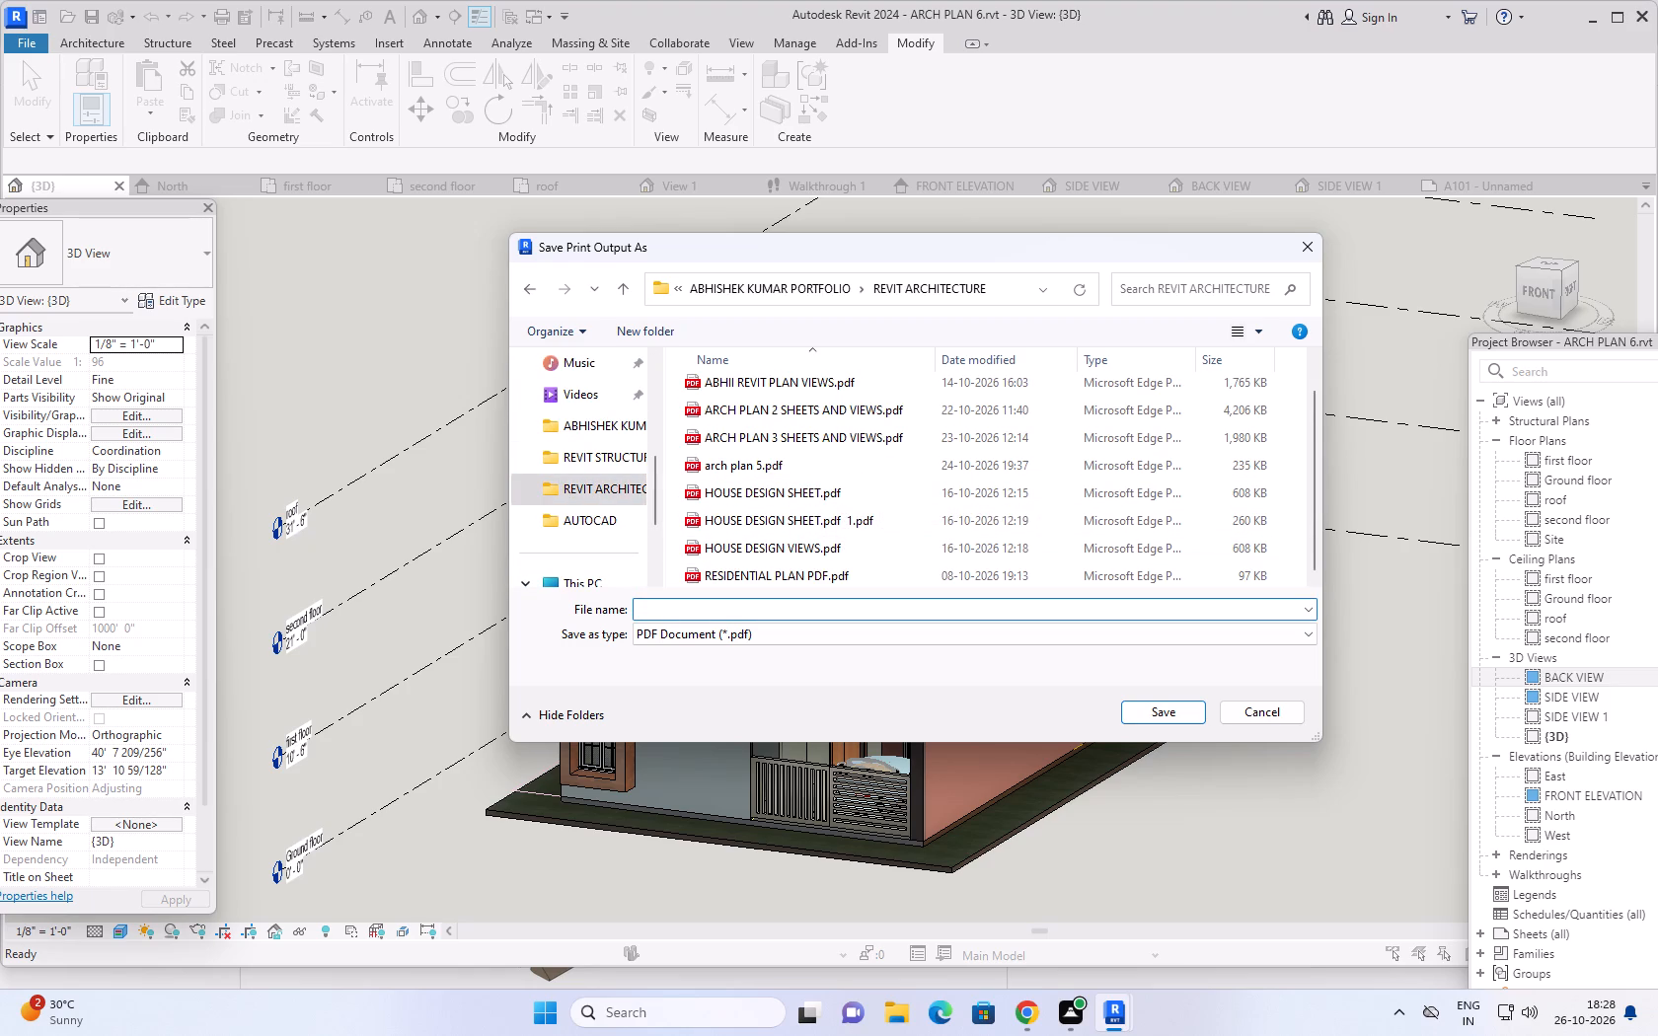
type("ARCH")
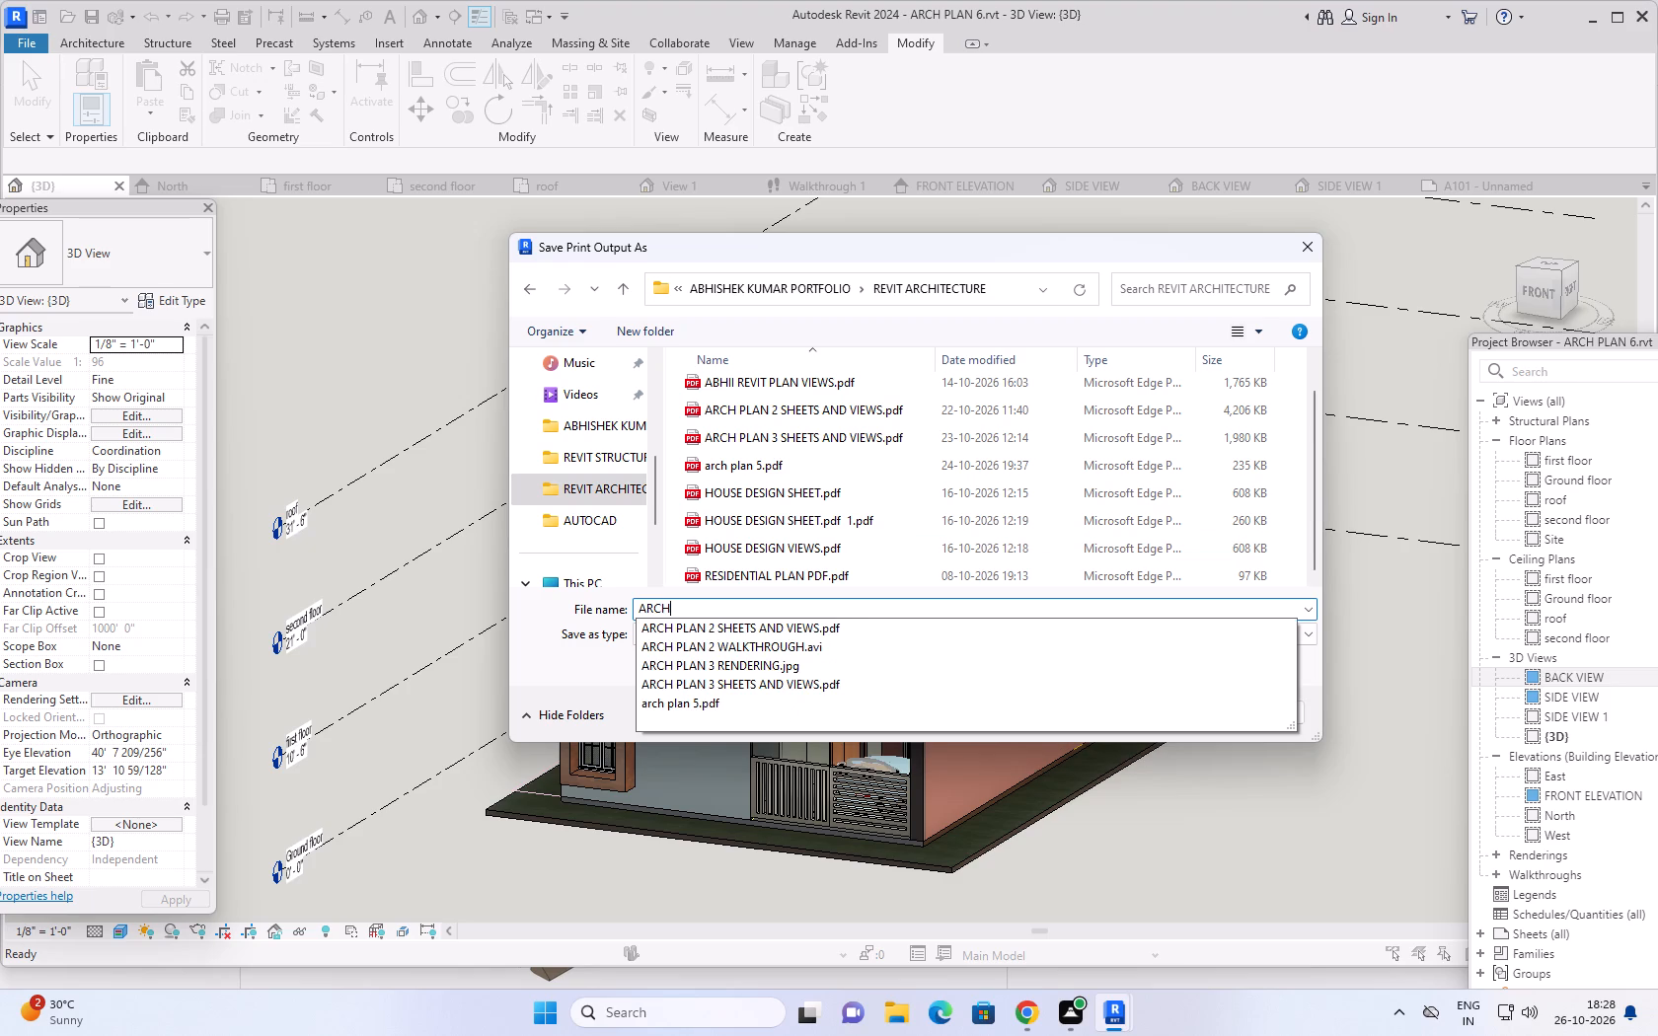
key("space")
type("PLAN")
key("space")
key("6")
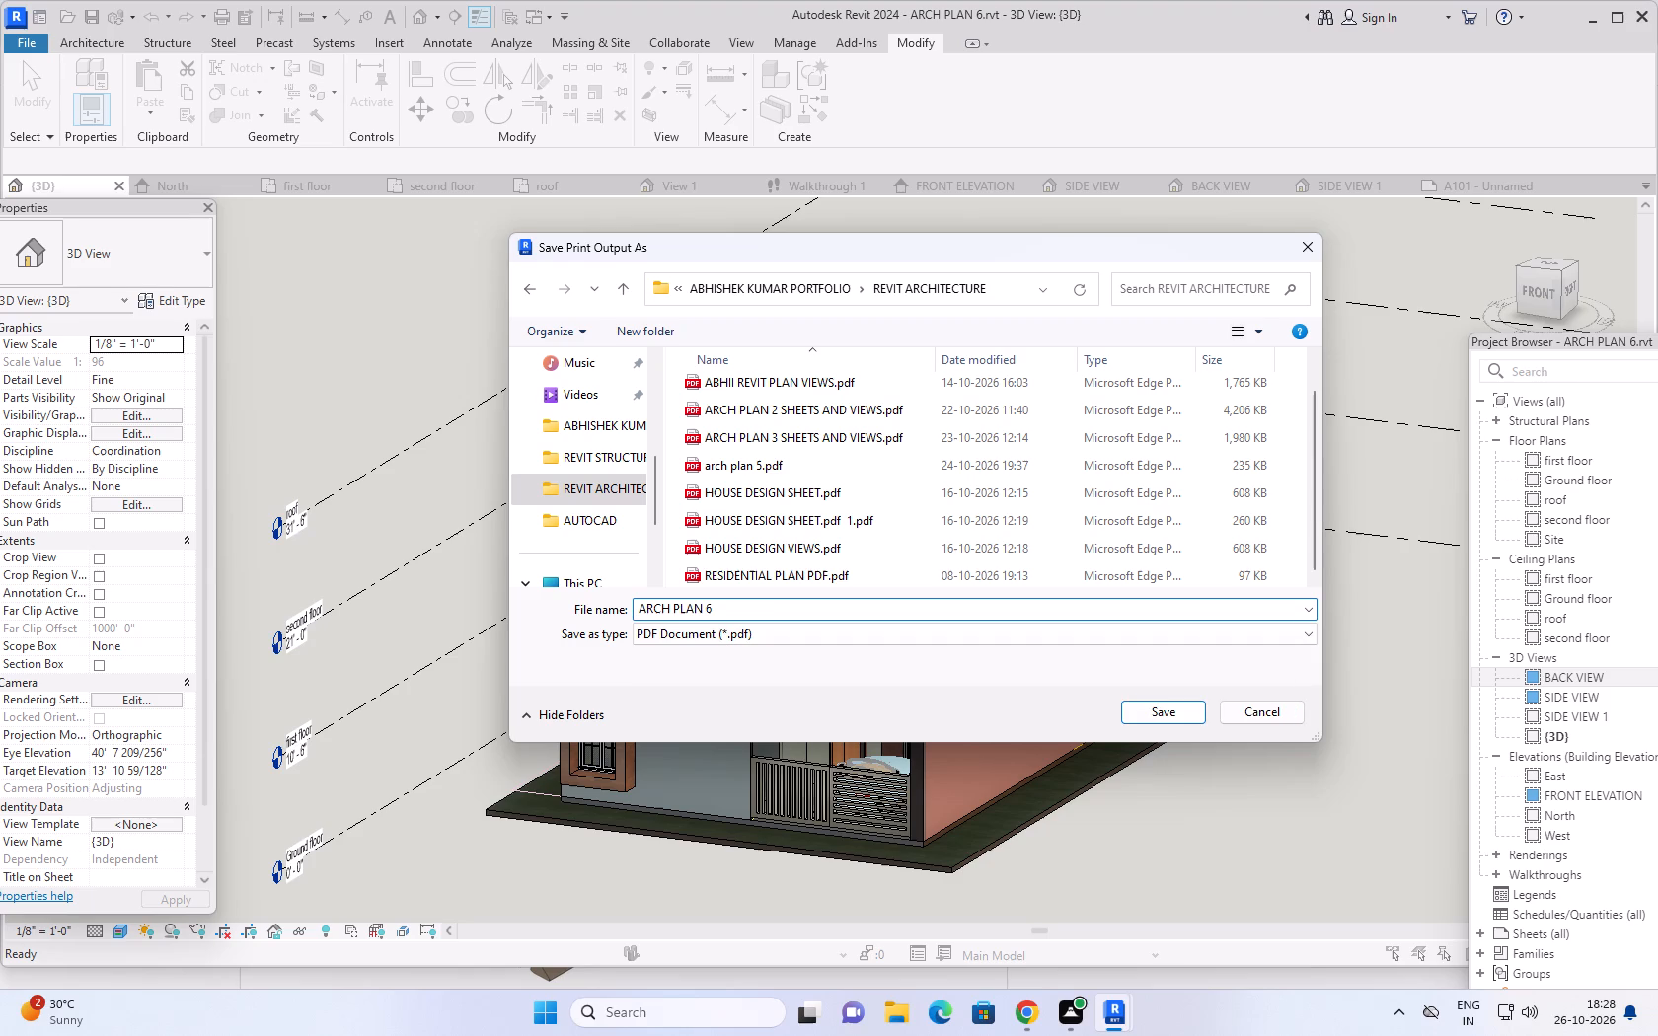
key("space")
type("SHEET")
key("space")
type("AND VIEWS")
left_click(1154, 710)
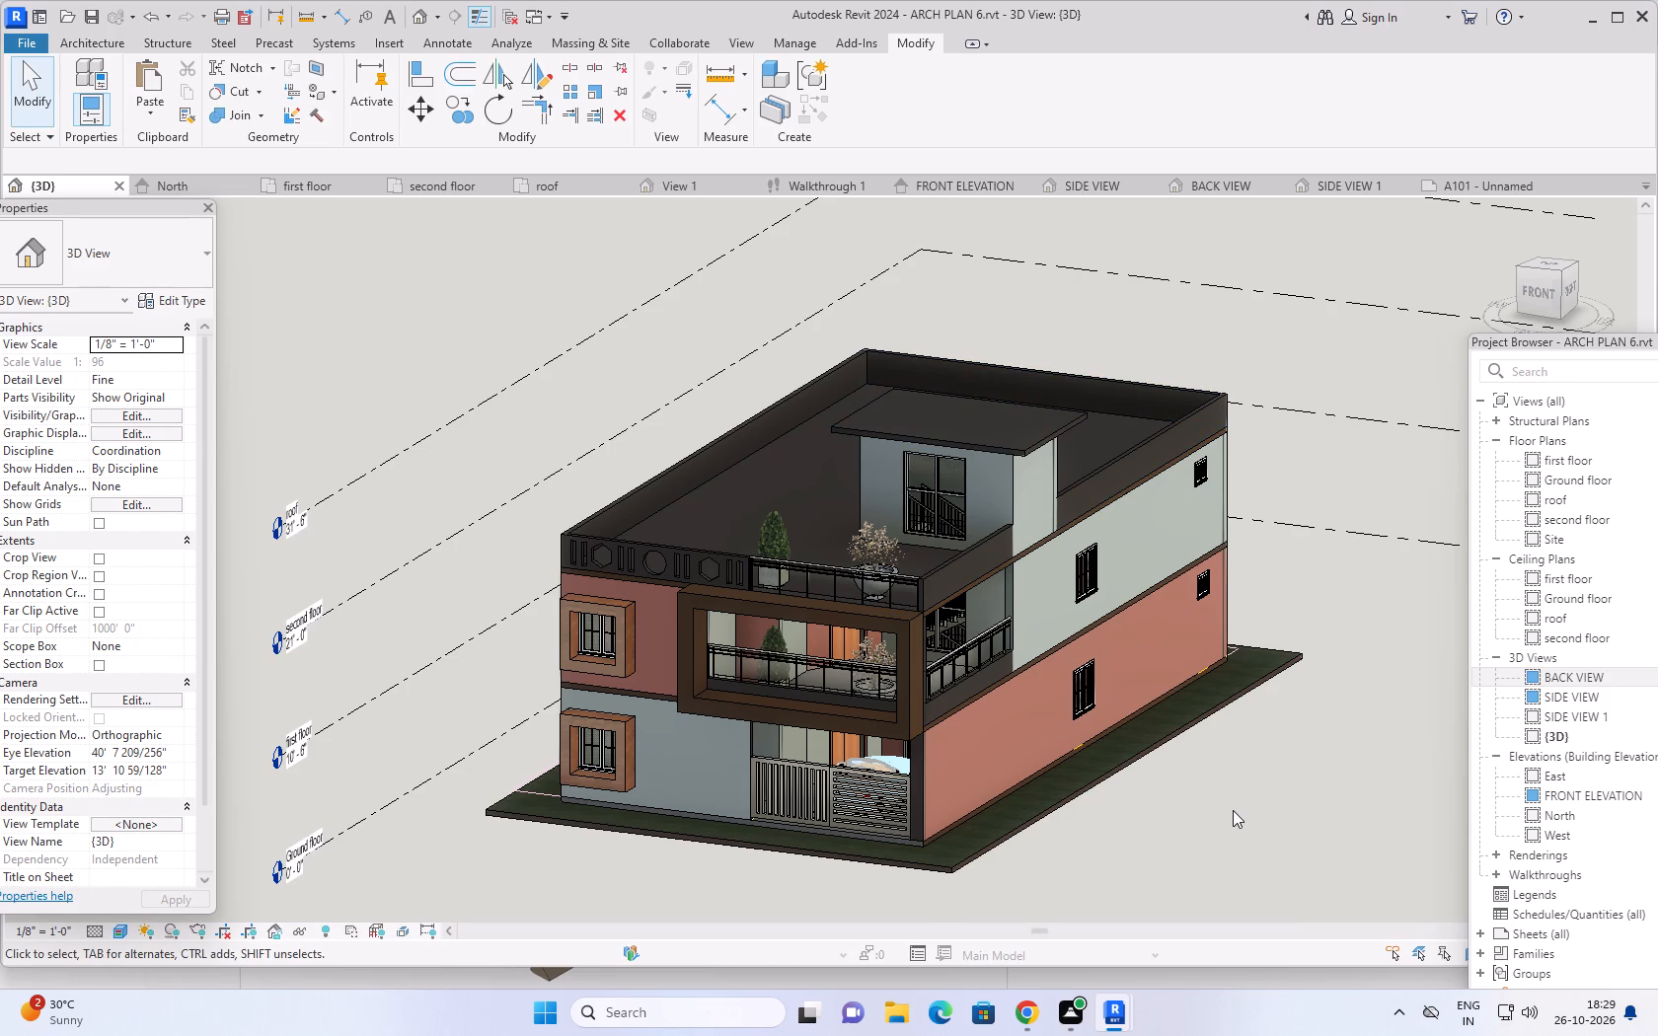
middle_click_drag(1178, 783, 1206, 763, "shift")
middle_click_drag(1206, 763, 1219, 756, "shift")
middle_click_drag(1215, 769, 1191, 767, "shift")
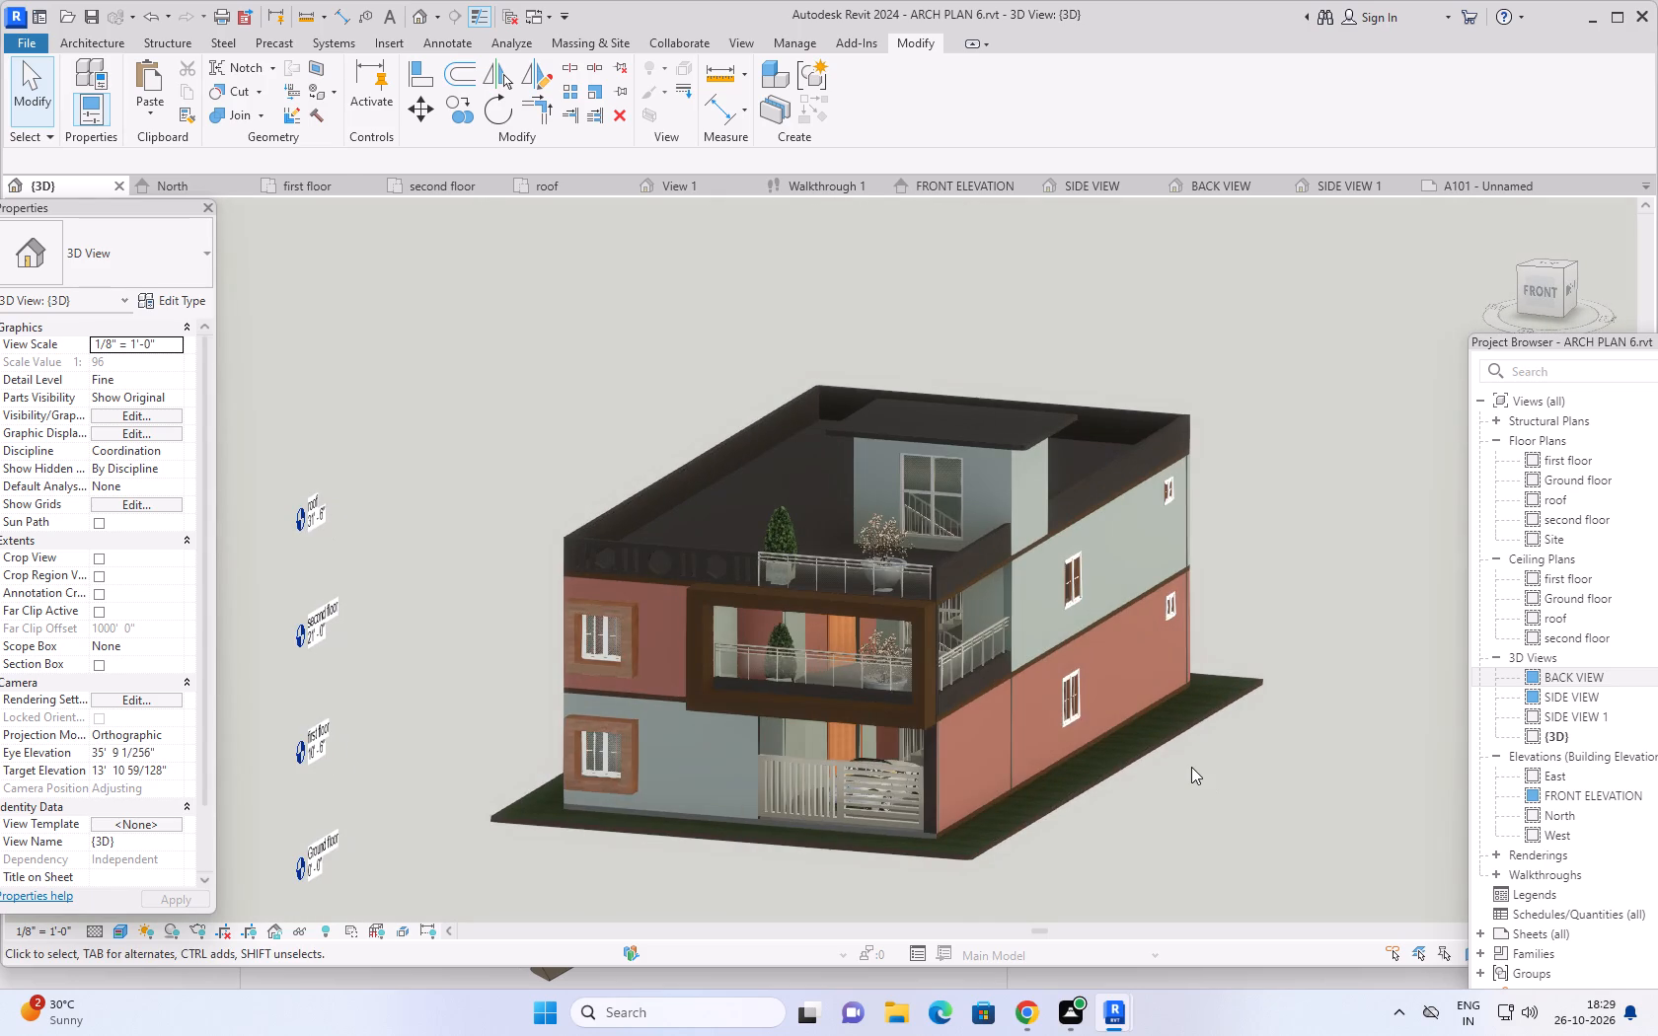
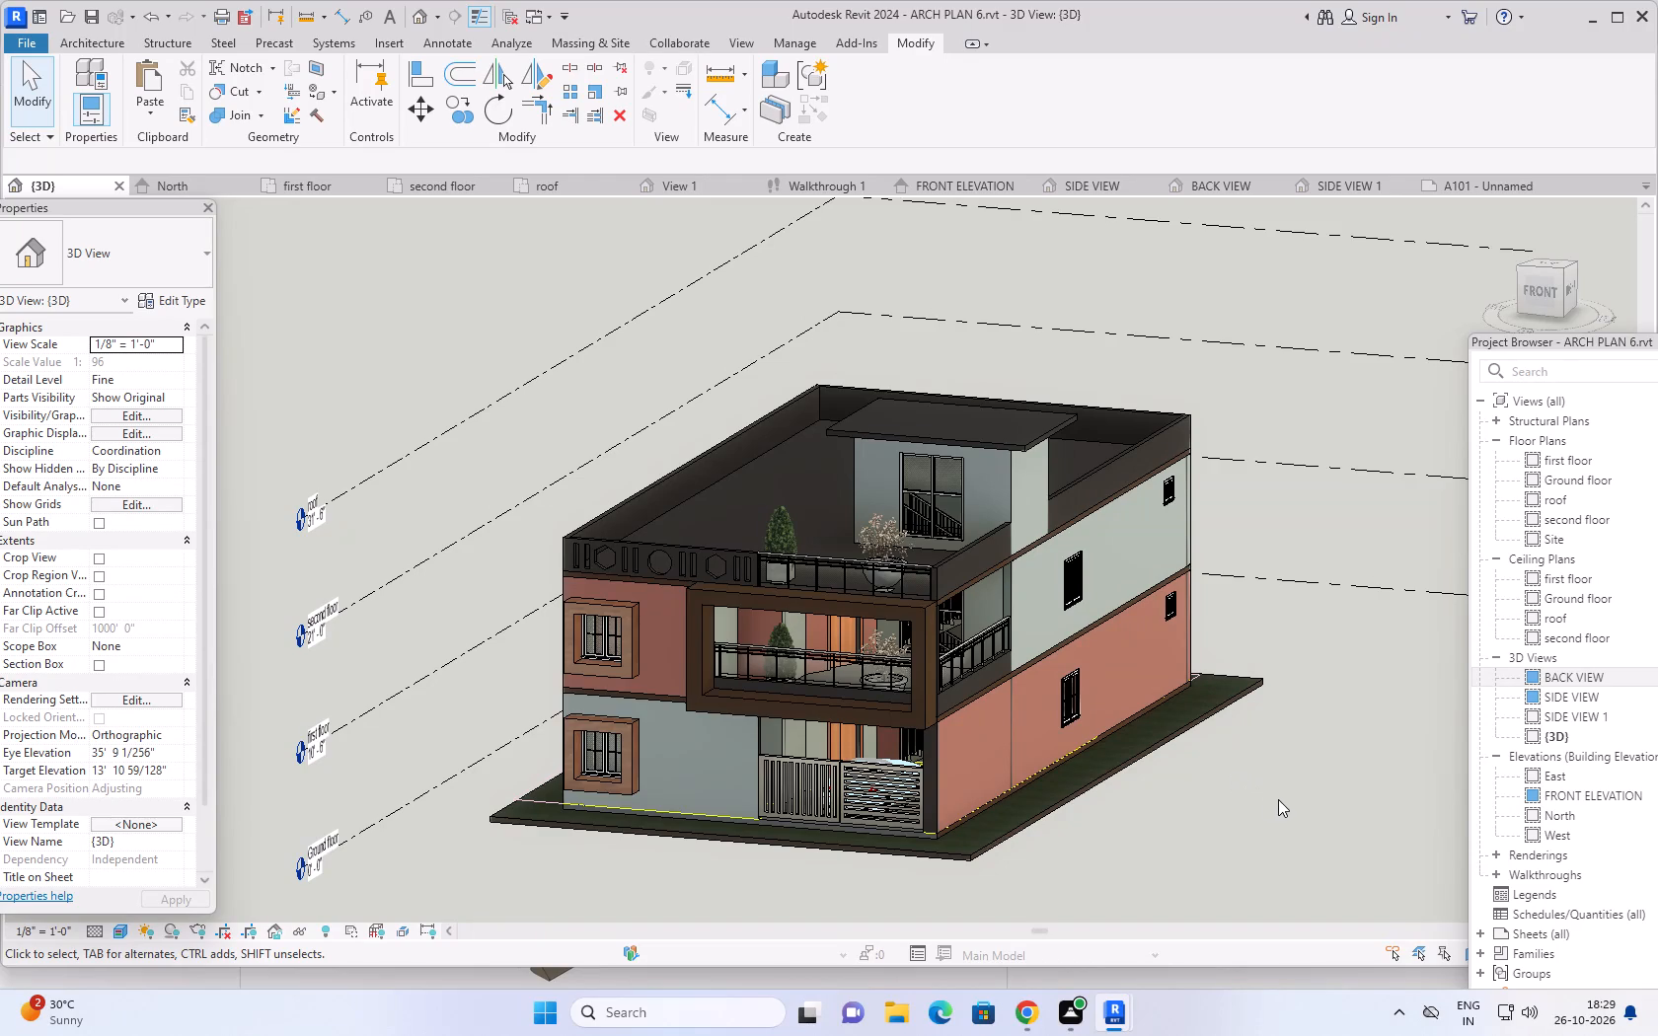
Save the ARCH PLAN 6 project after turning the {3D} view to a lower view of the house's front corner.
middle_click_drag(1275, 798, 1264, 753, "shift")
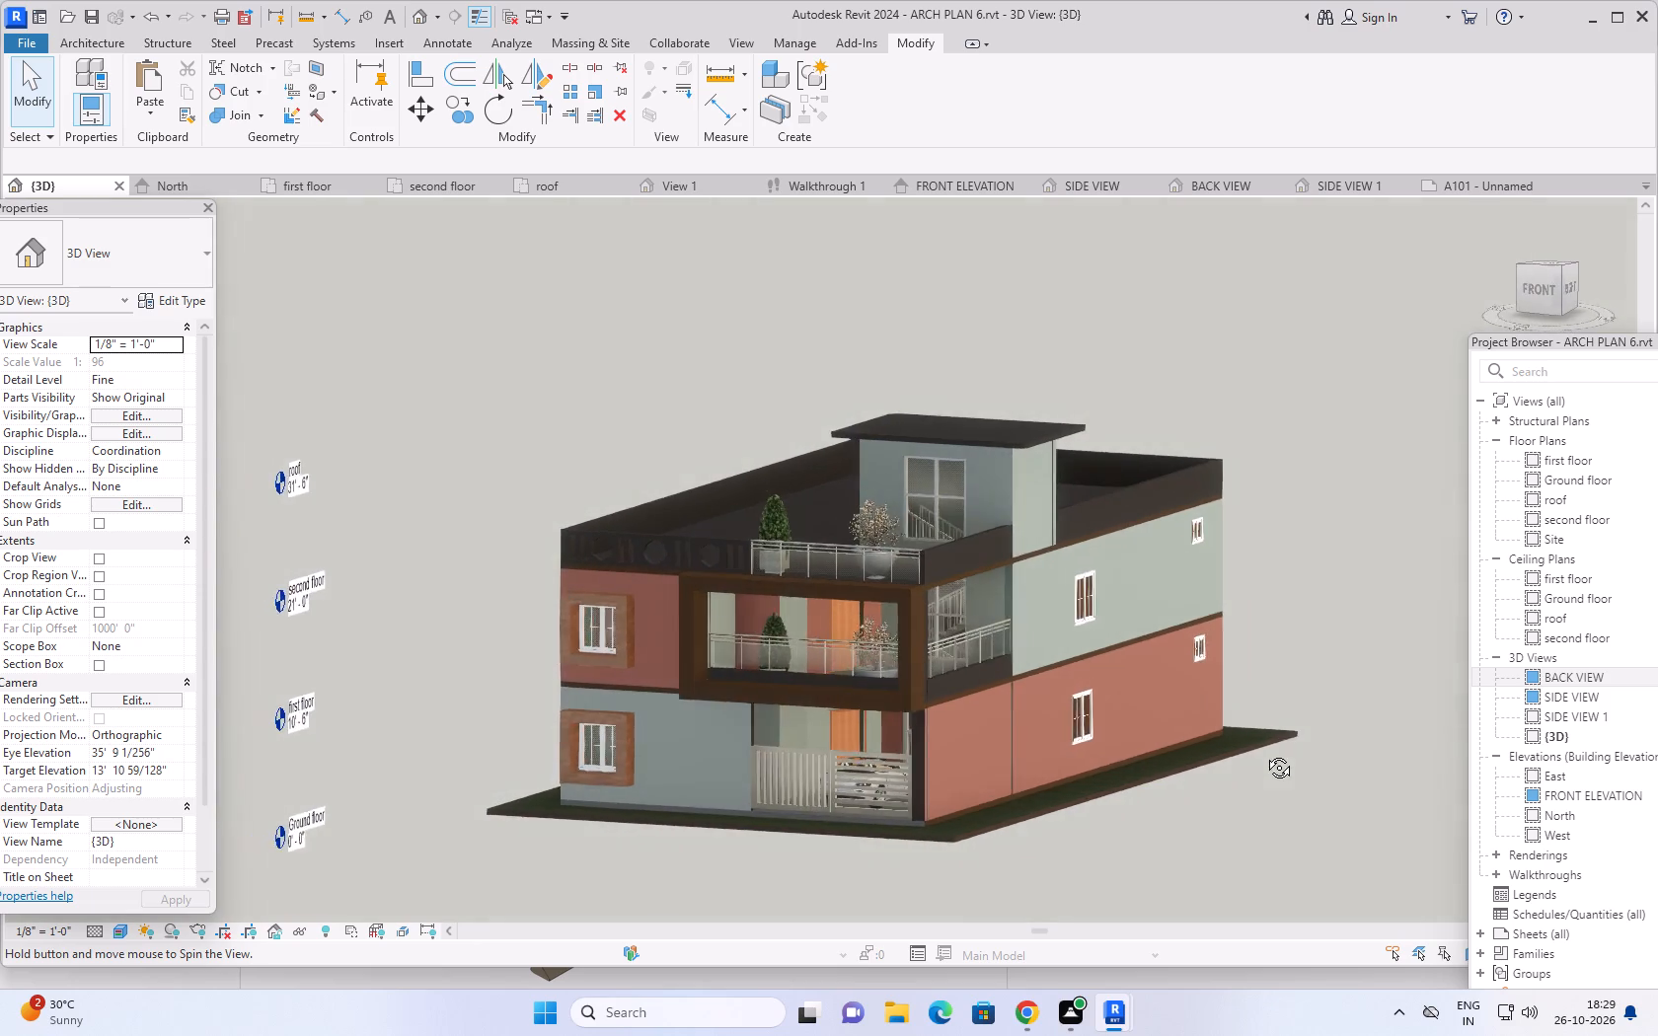
middle_click_drag(1264, 753, 1268, 736, "shift")
middle_click_drag(1274, 766, 1243, 771)
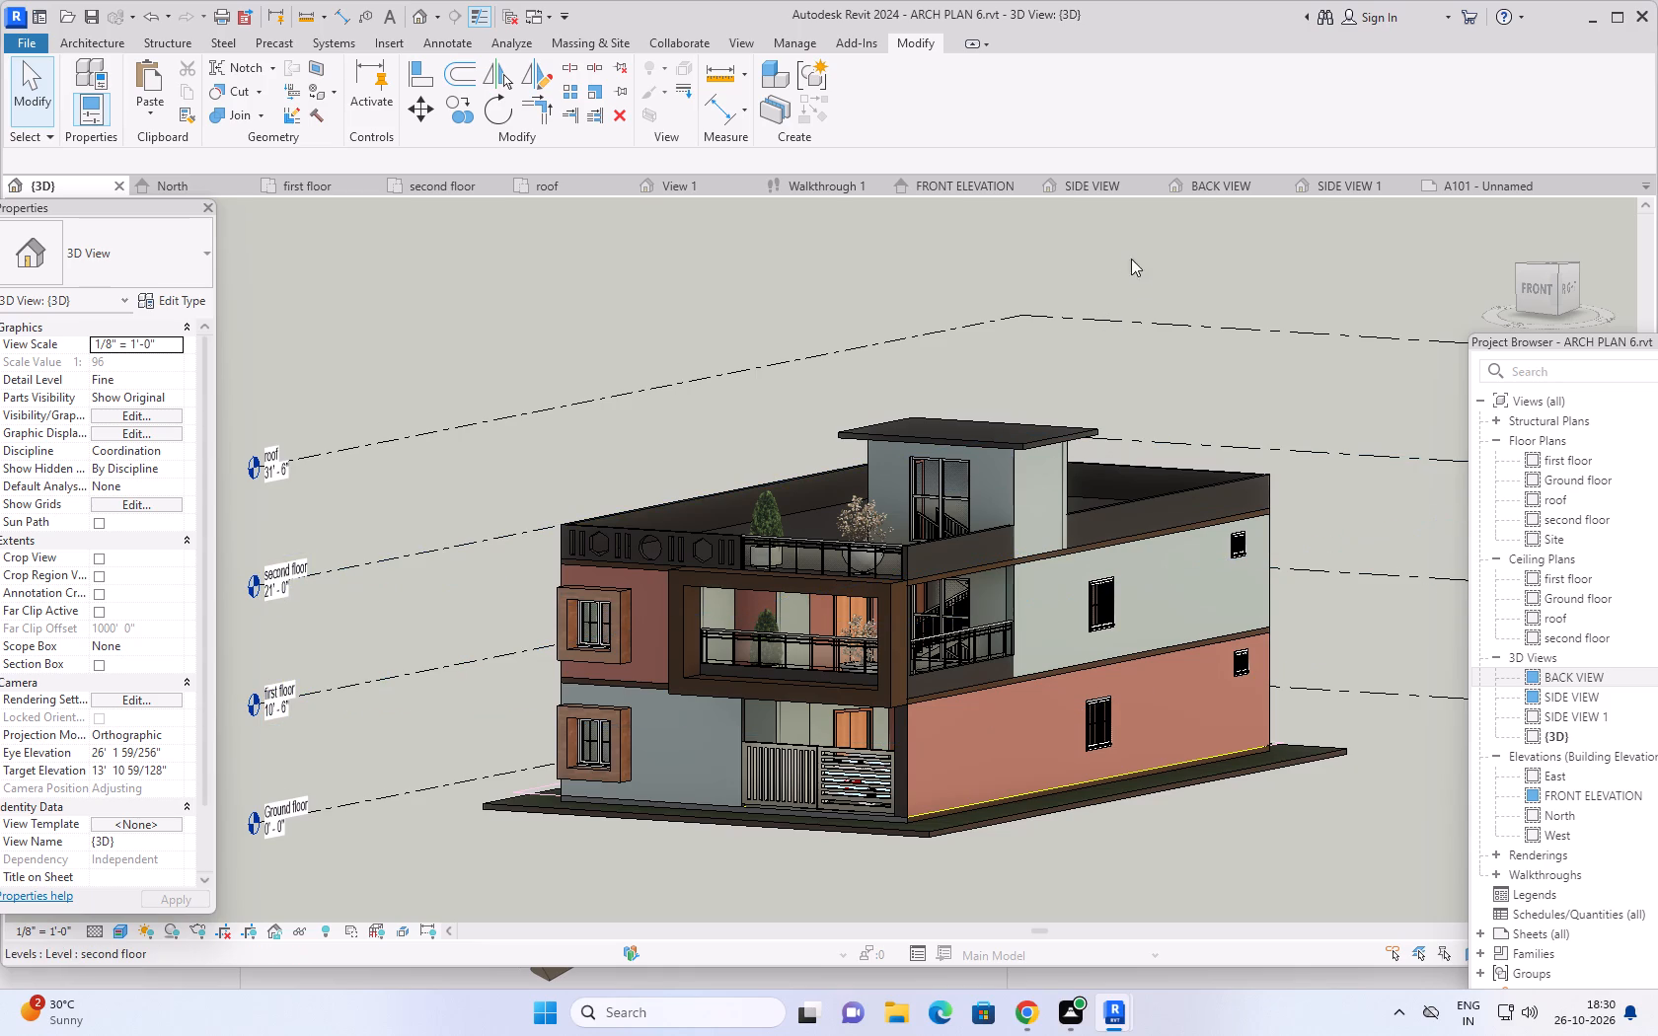
key("Escape")
key("Escape")
key("ctrl+s")
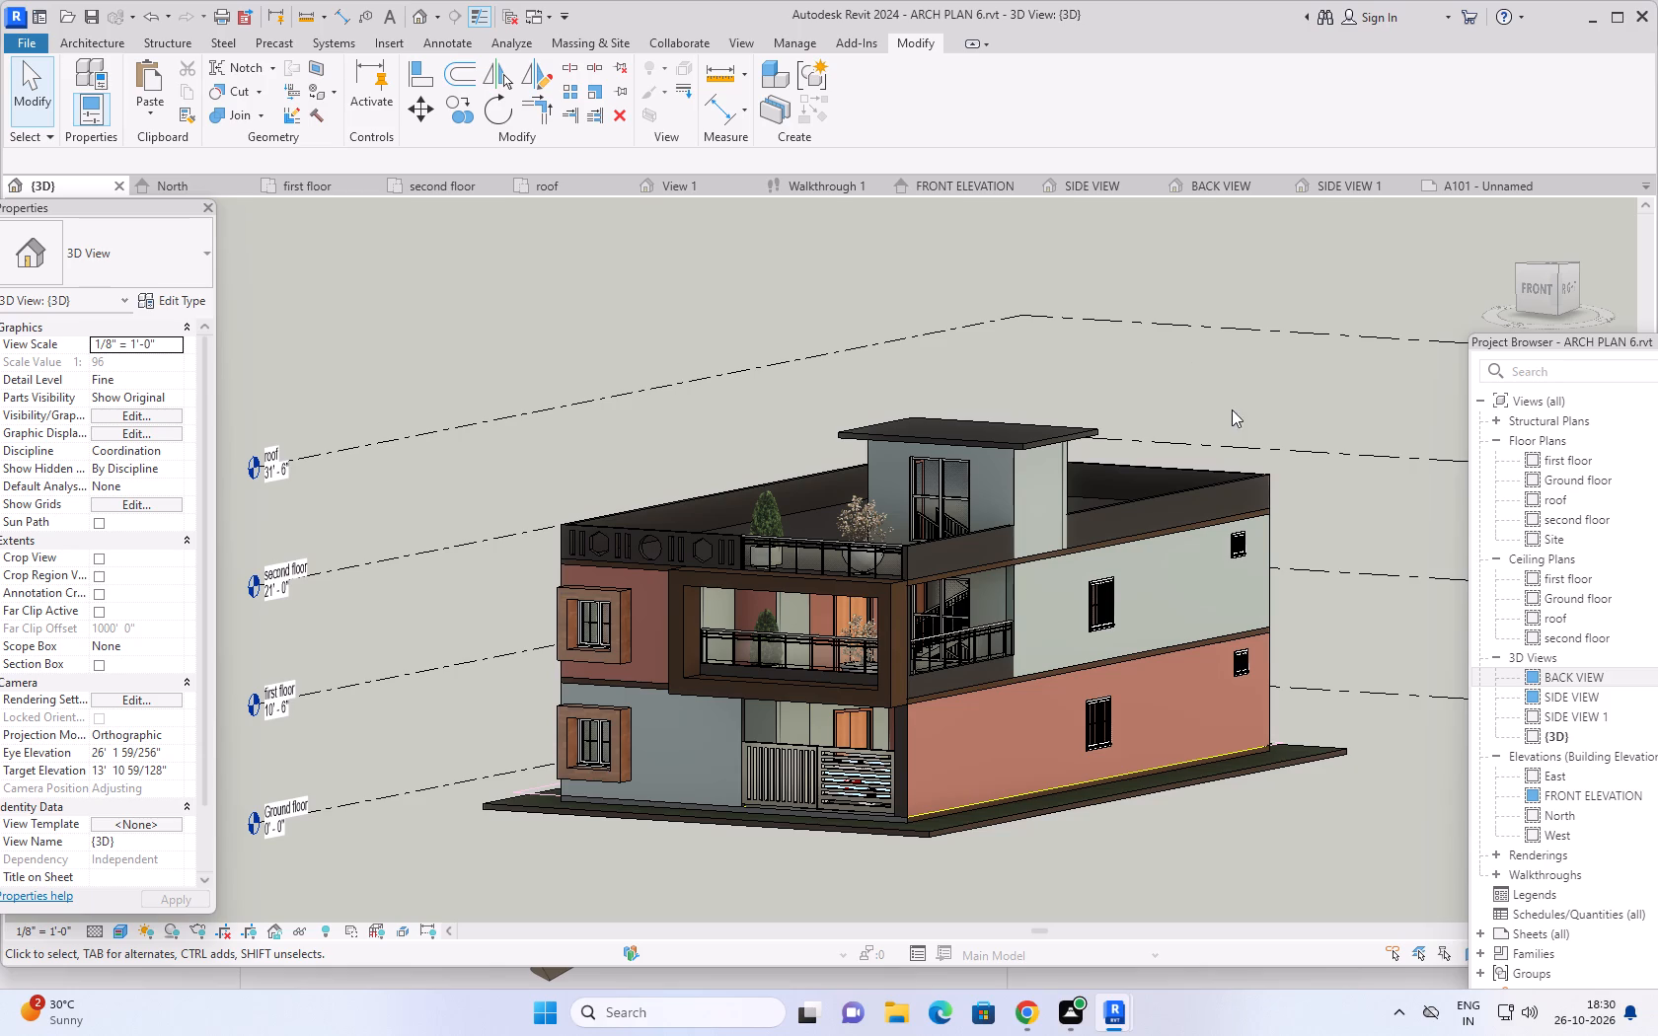
Look through the recent documents and sort the list by access date.
left_click(15, 20)
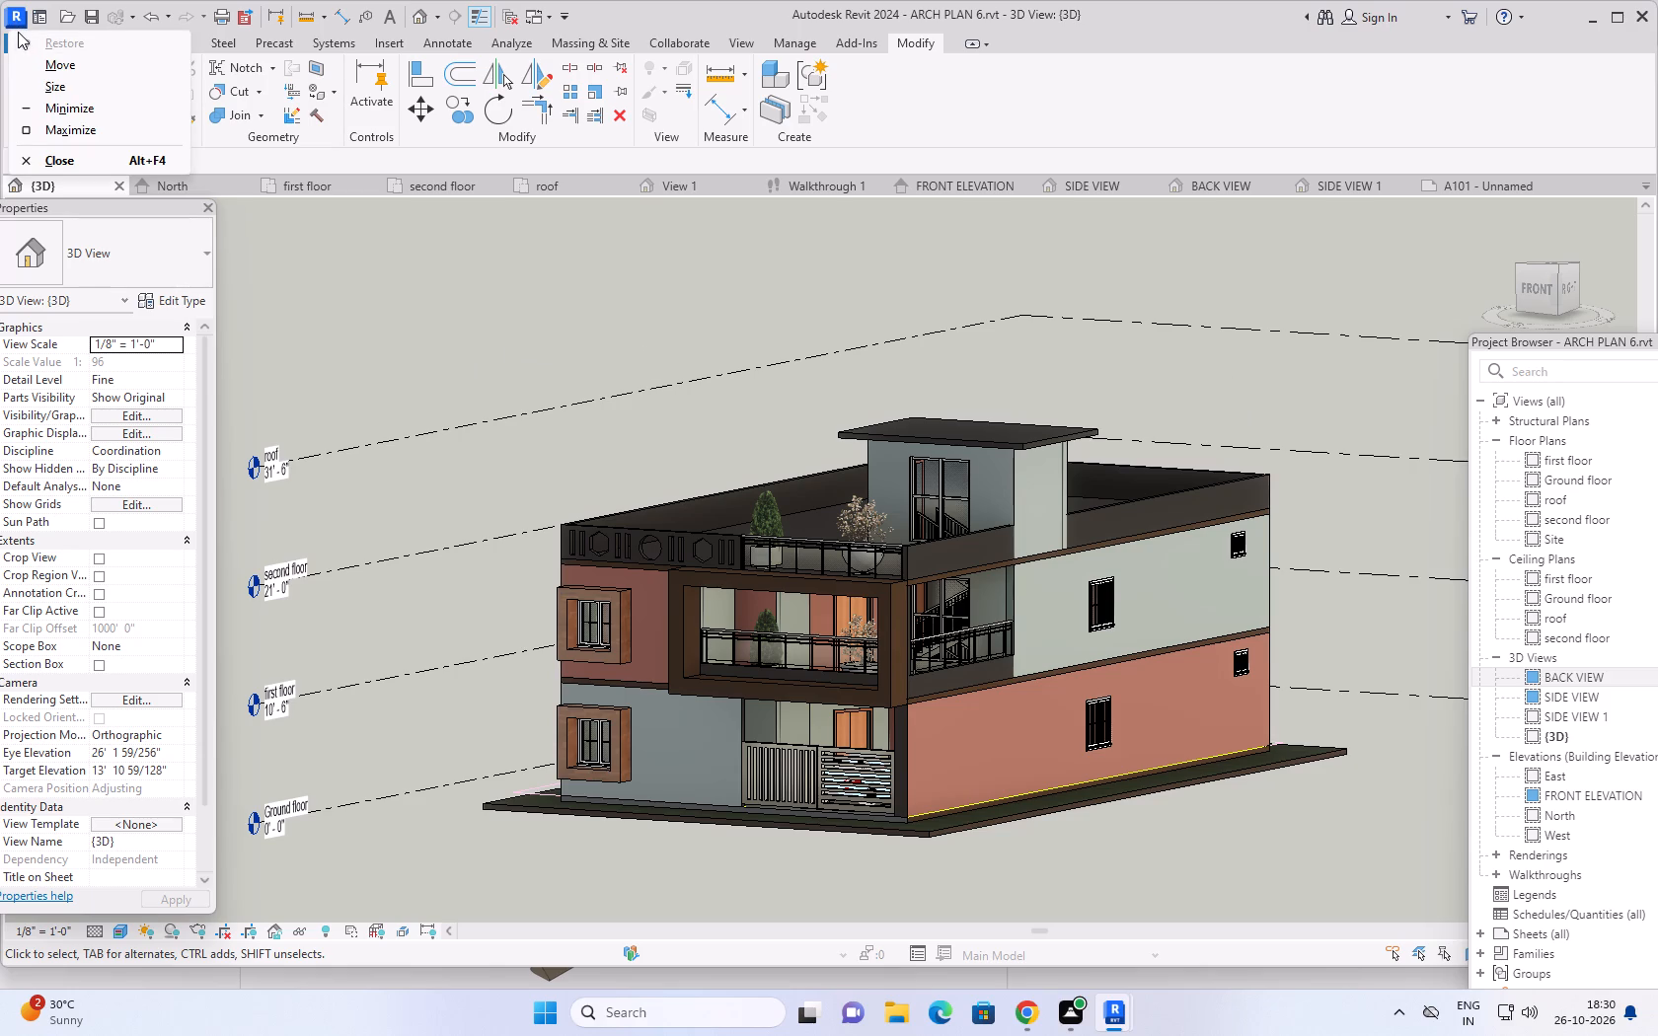
left_click(18, 32)
left_click(18, 18)
left_click(31, 44)
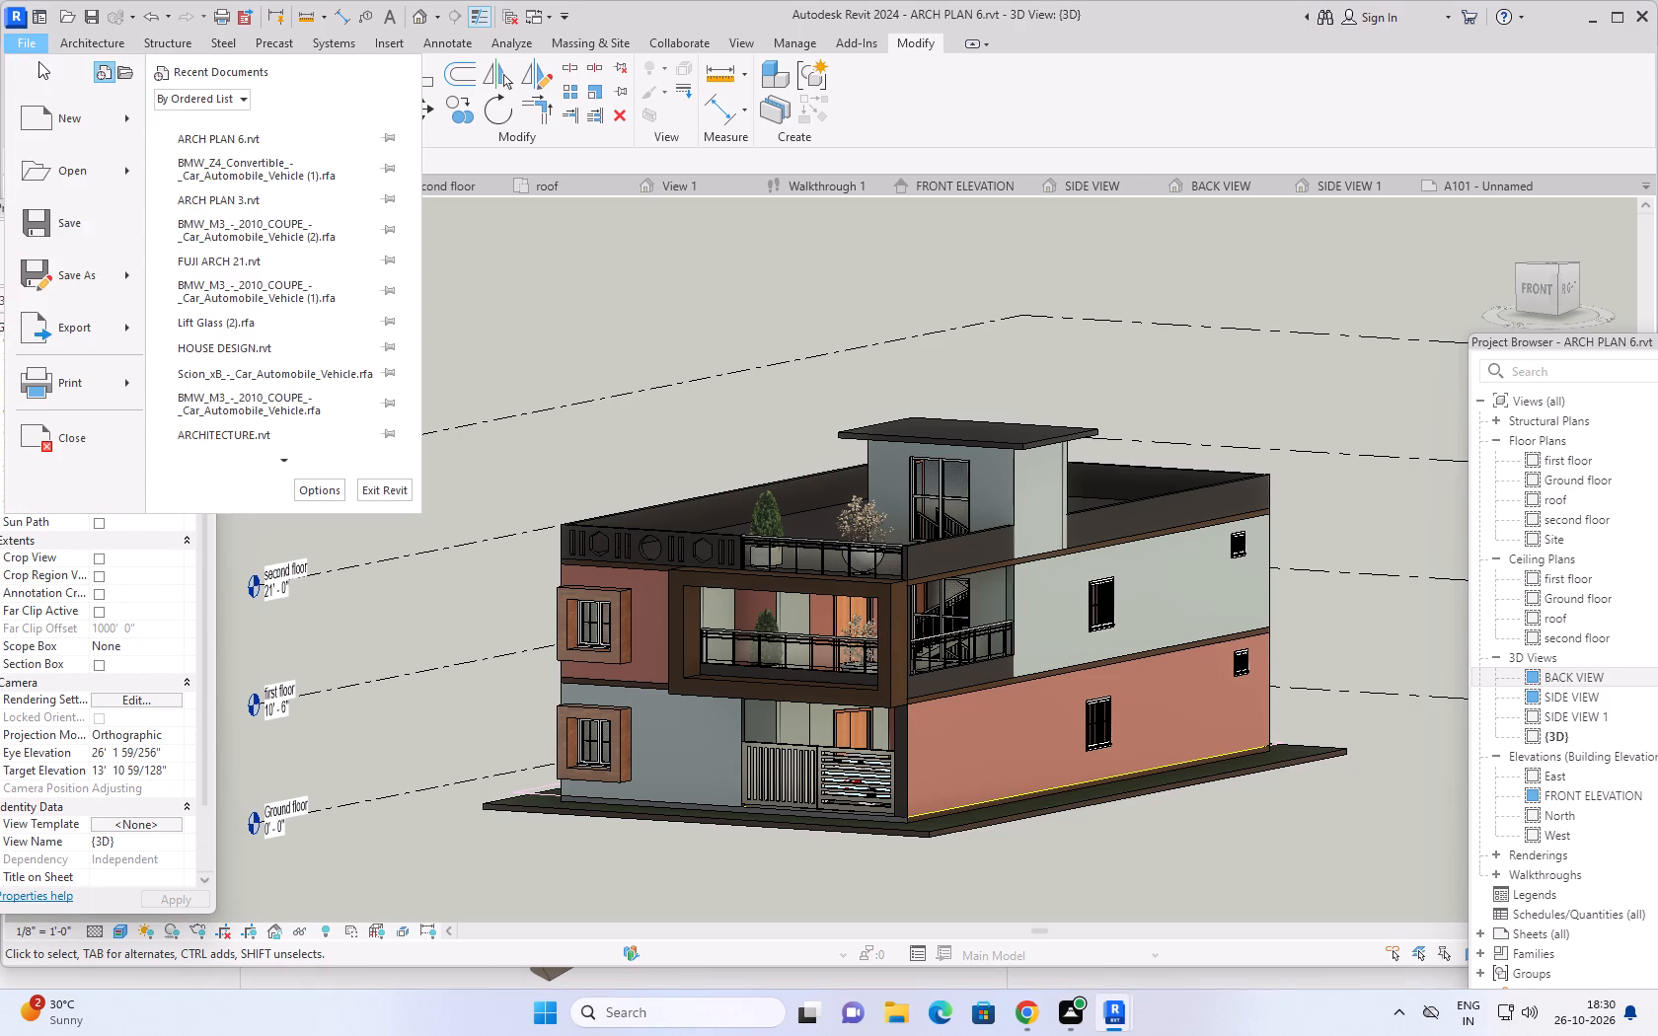
scroll(235, 148, "down", 4)
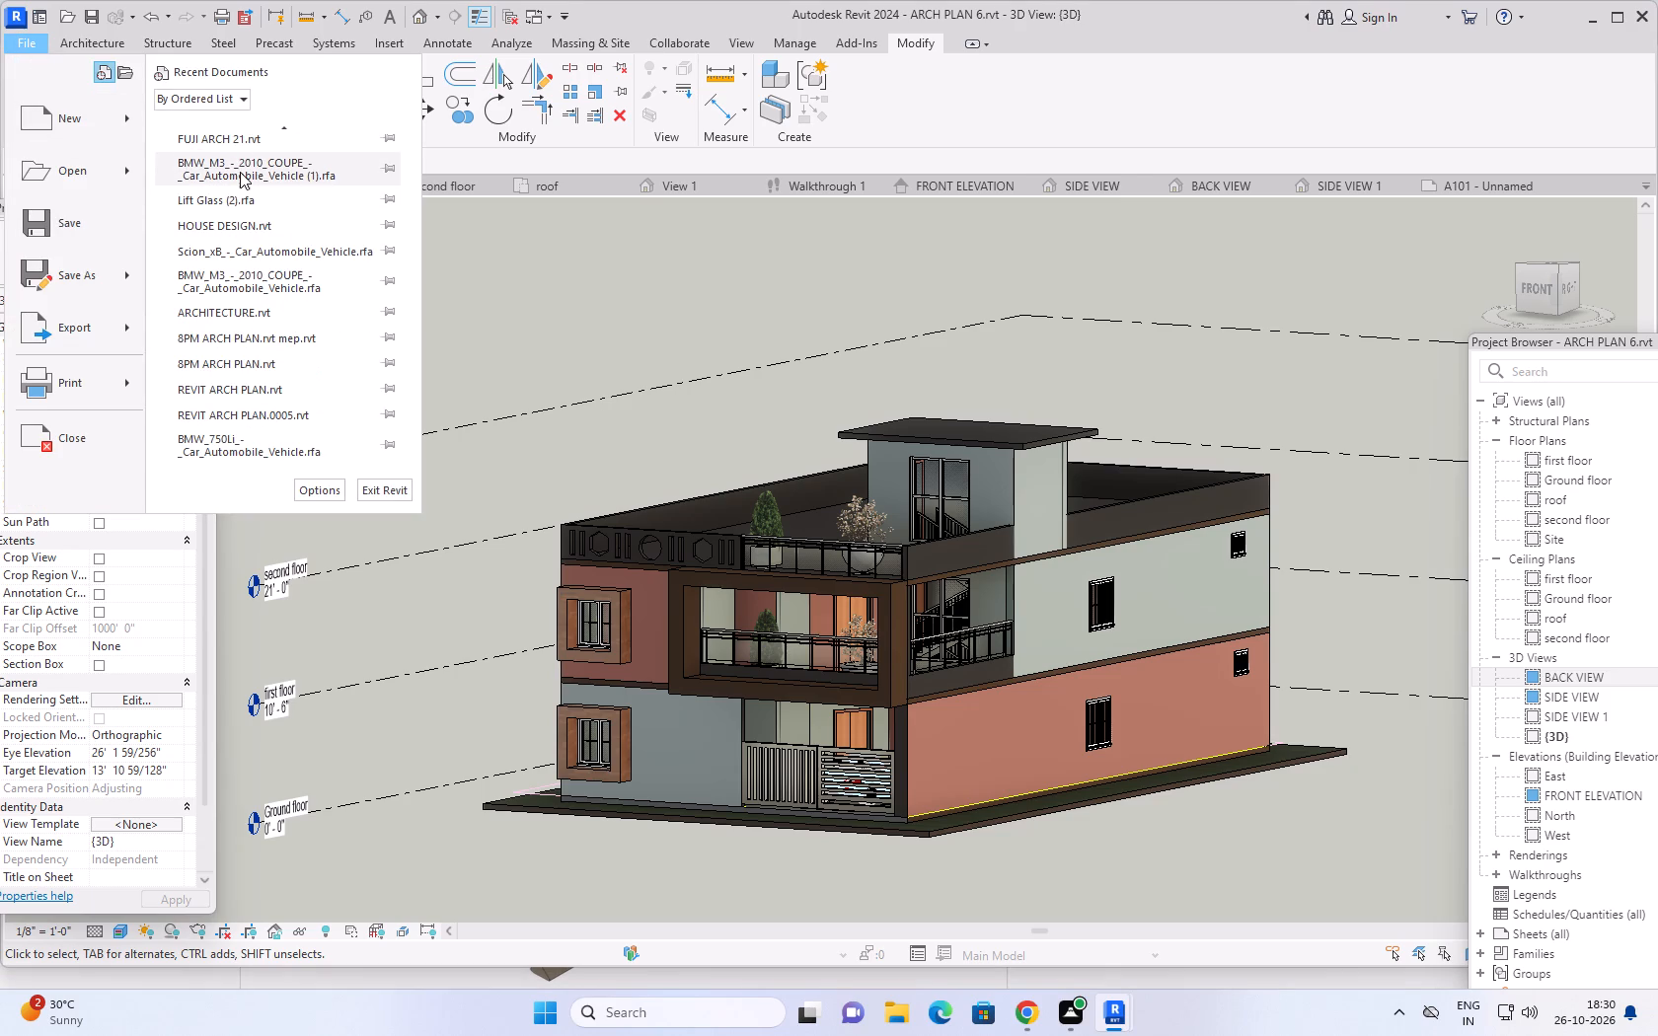
scroll(241, 175, "down", 3)
scroll(246, 372, "up", 6)
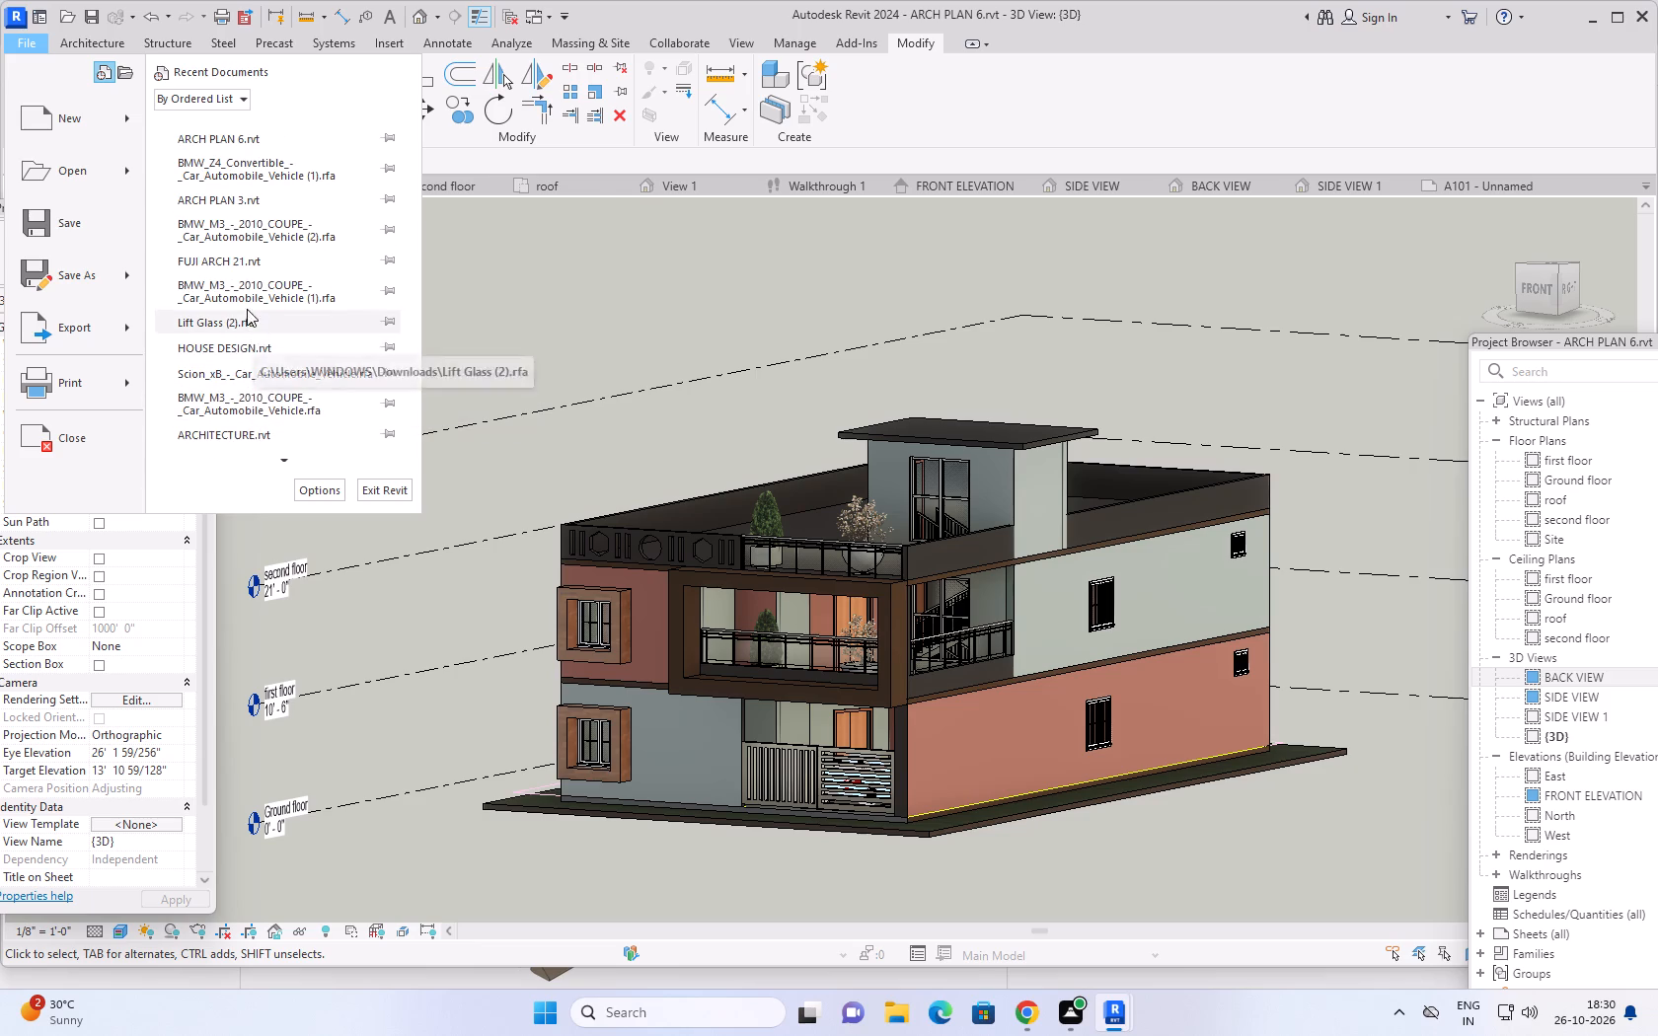
scroll(244, 298, "up", 1)
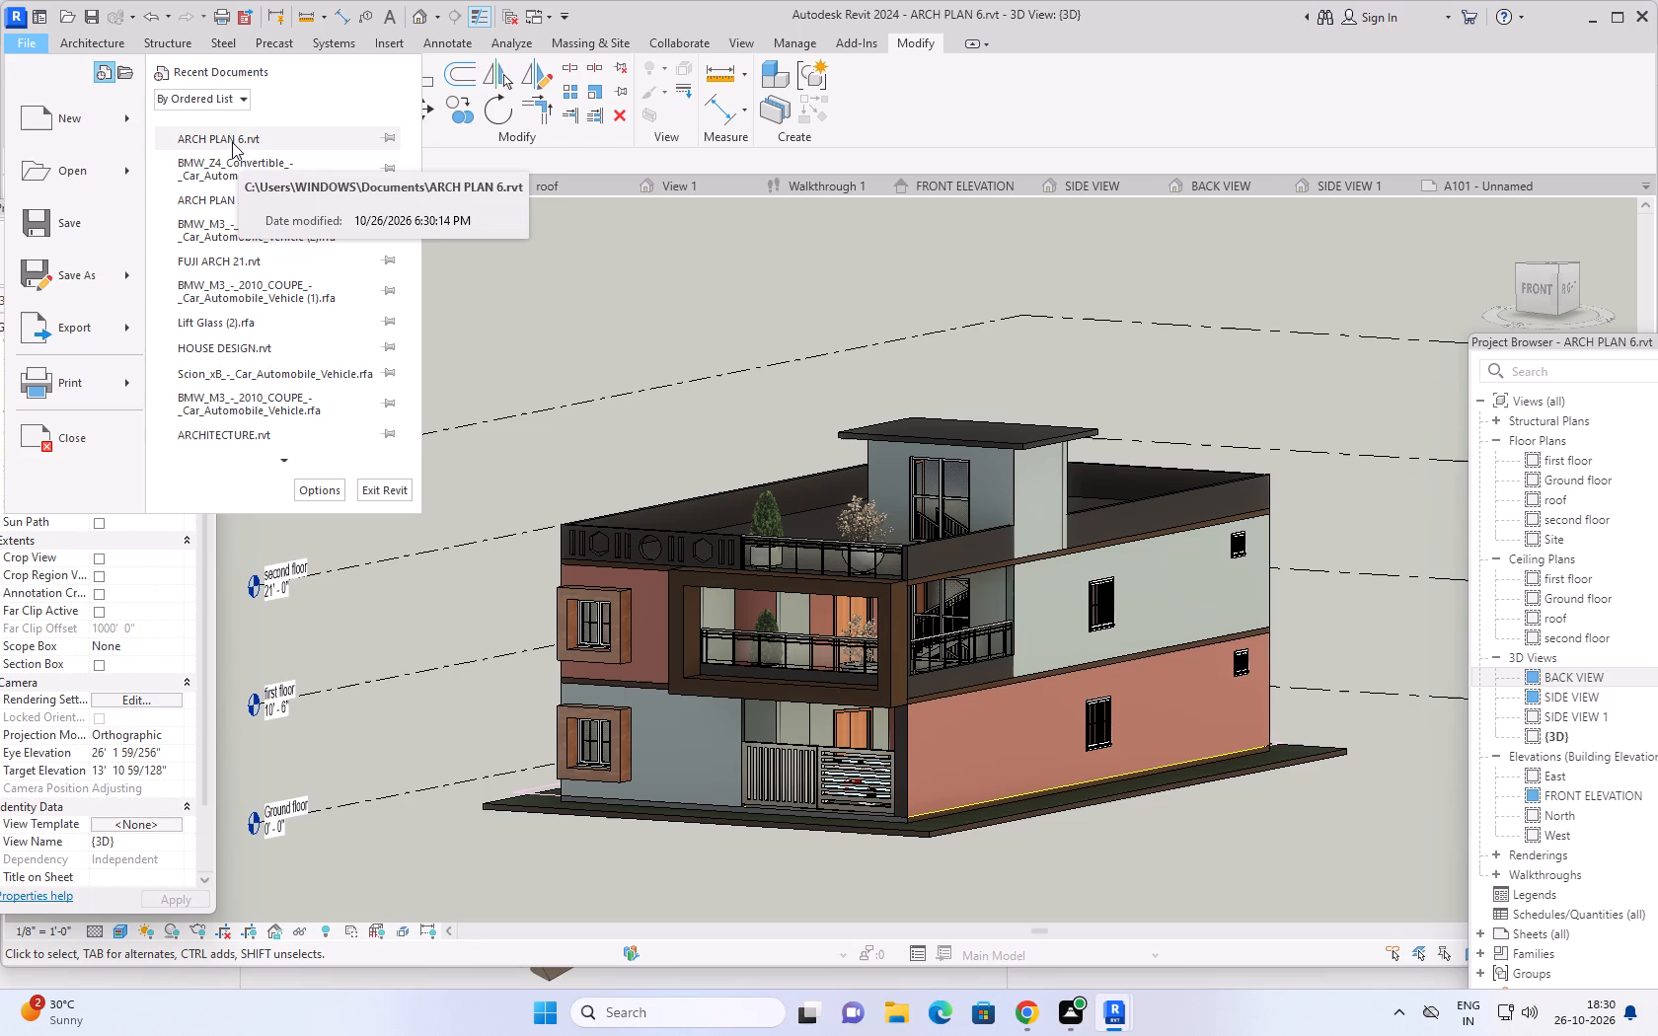
scroll(236, 148, "up", 2)
left_click(241, 91)
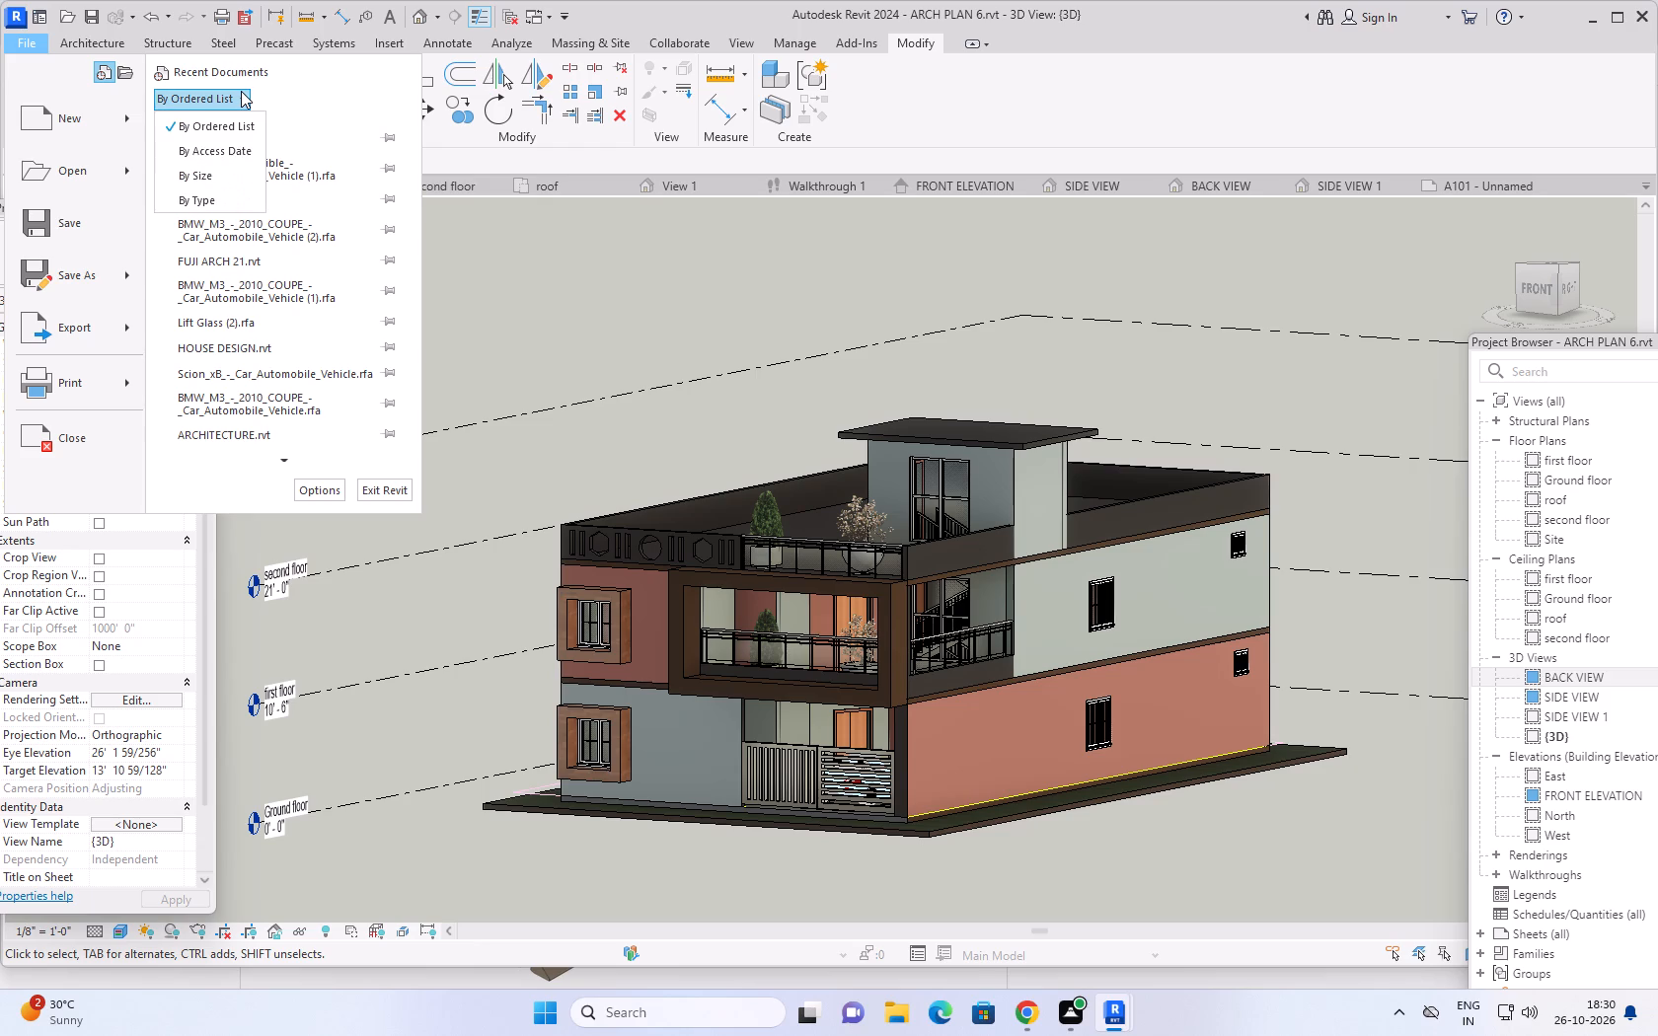
left_click(211, 144)
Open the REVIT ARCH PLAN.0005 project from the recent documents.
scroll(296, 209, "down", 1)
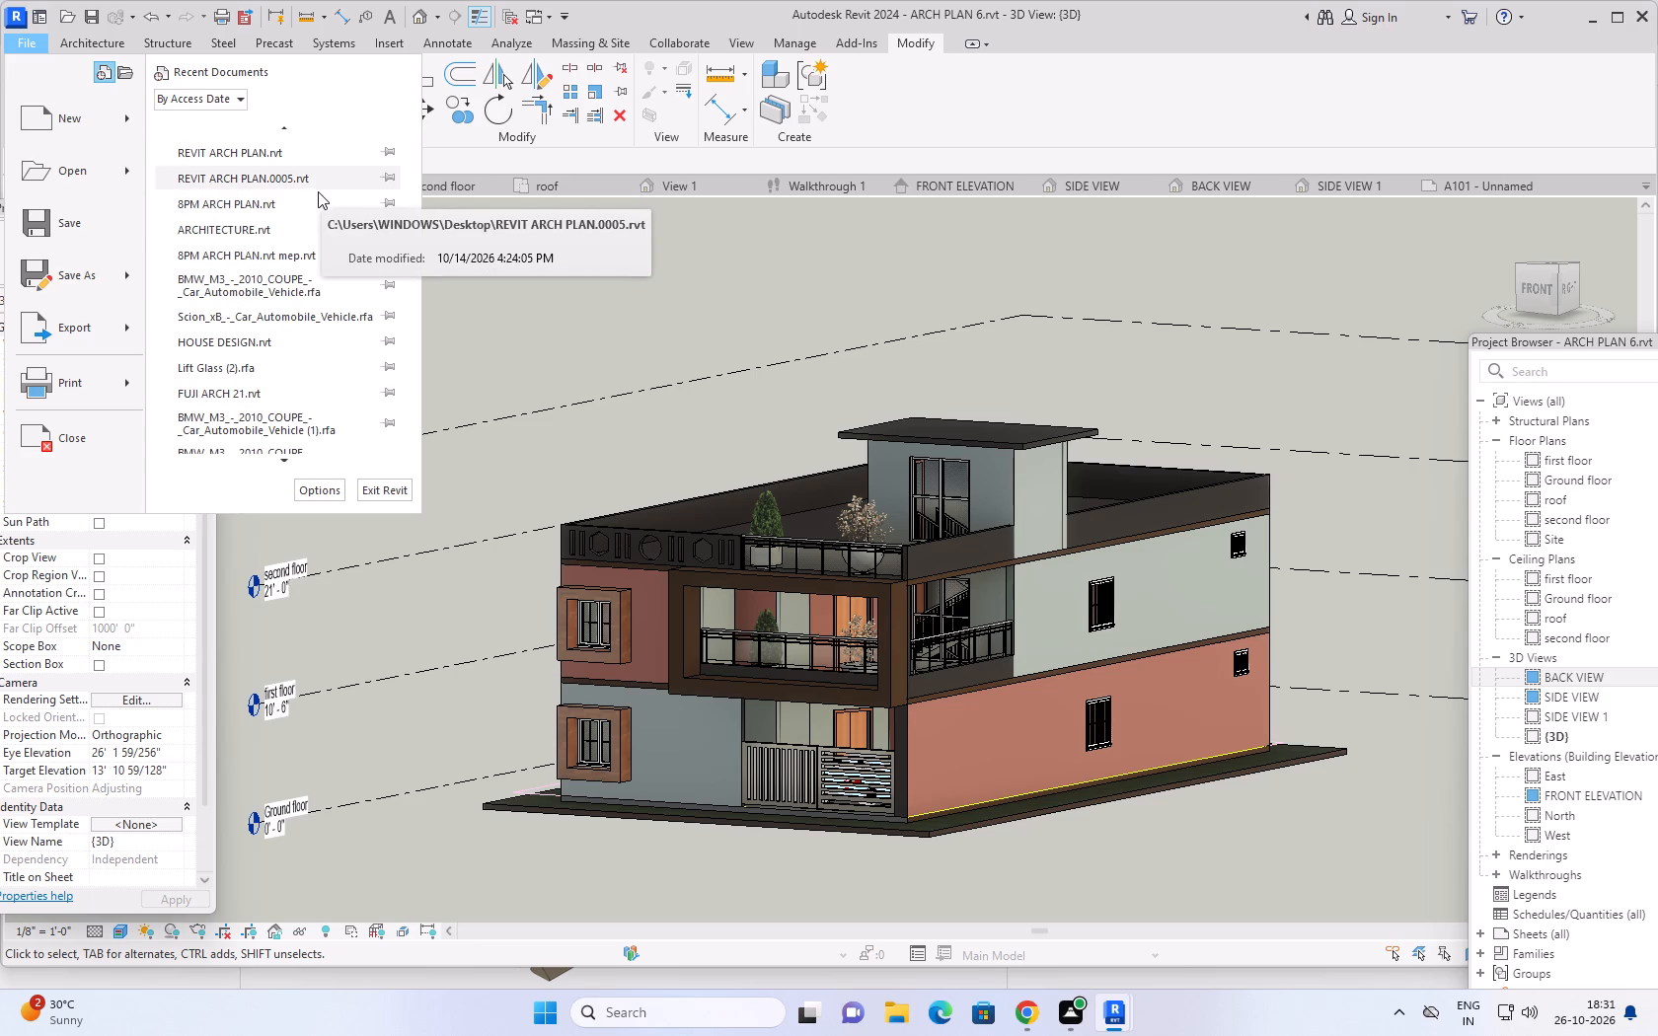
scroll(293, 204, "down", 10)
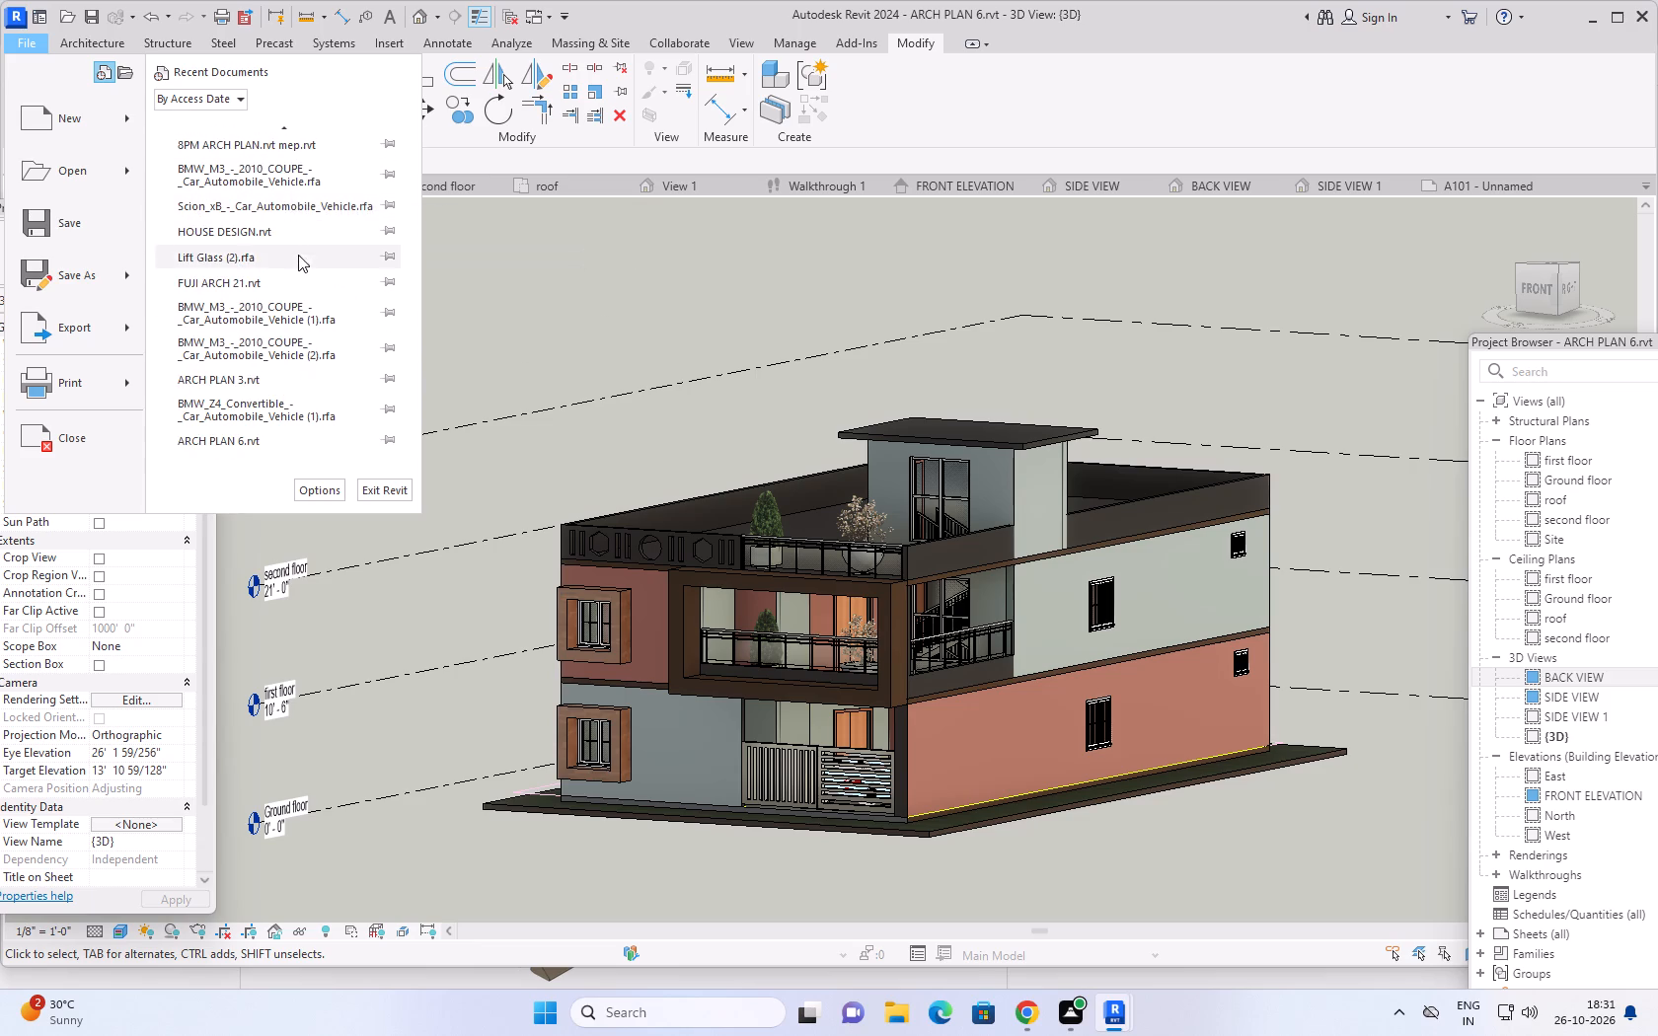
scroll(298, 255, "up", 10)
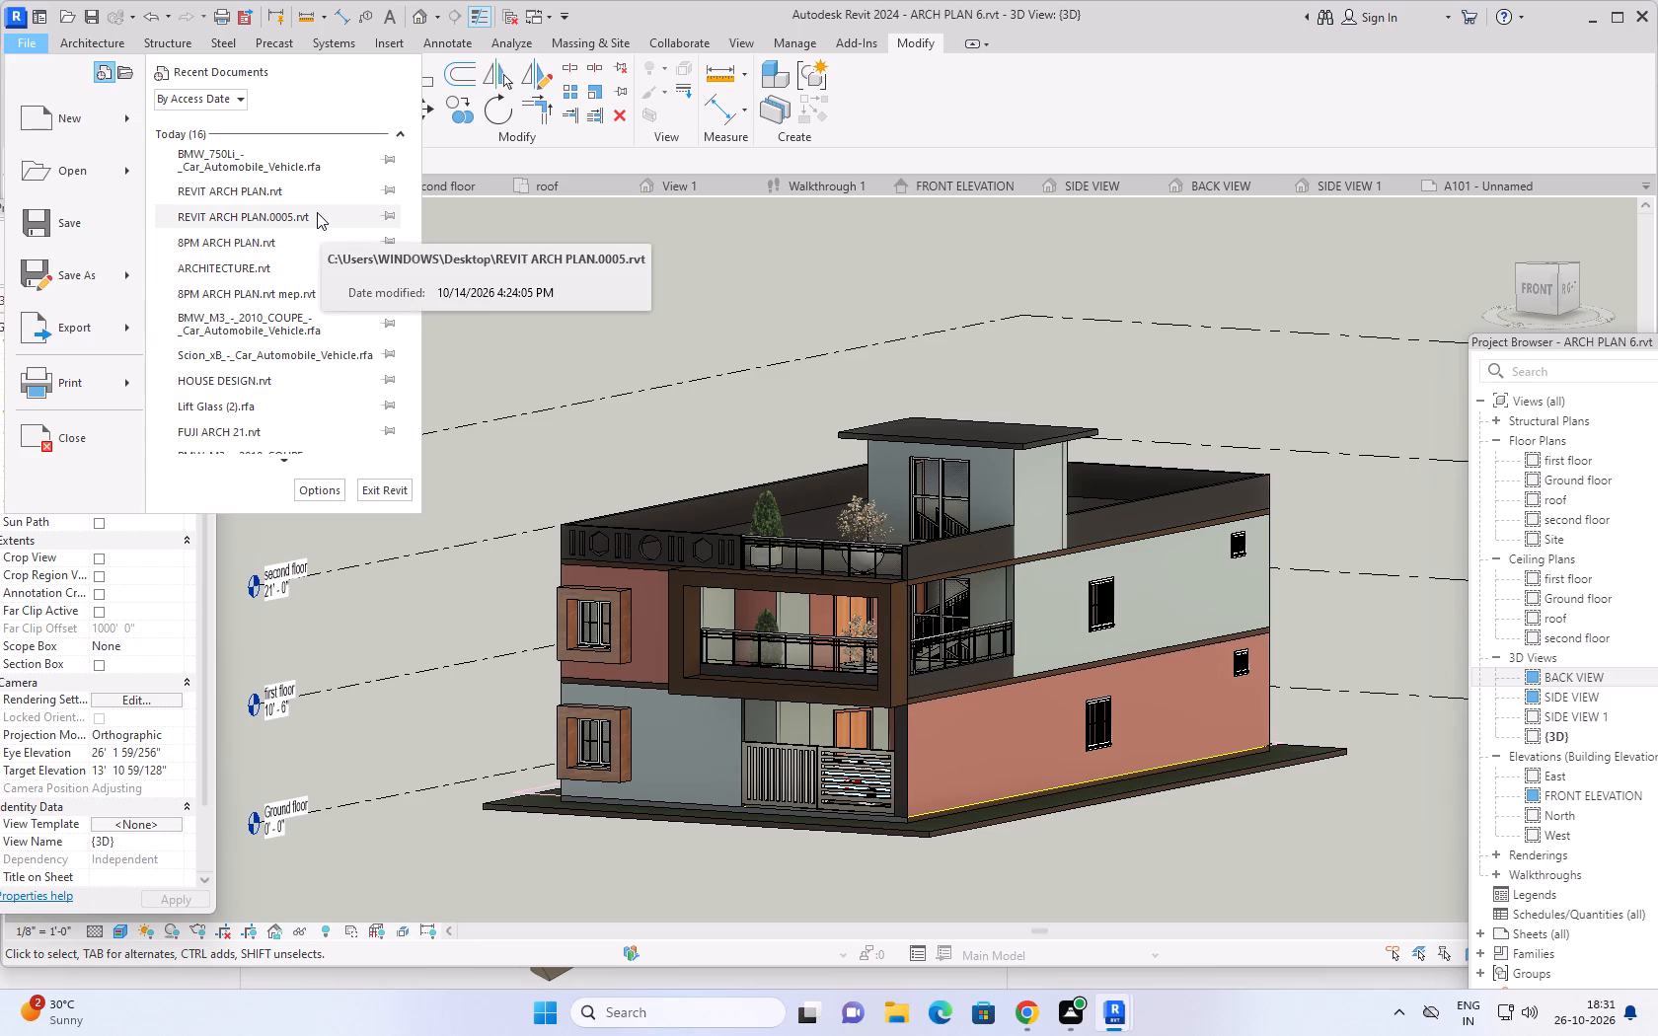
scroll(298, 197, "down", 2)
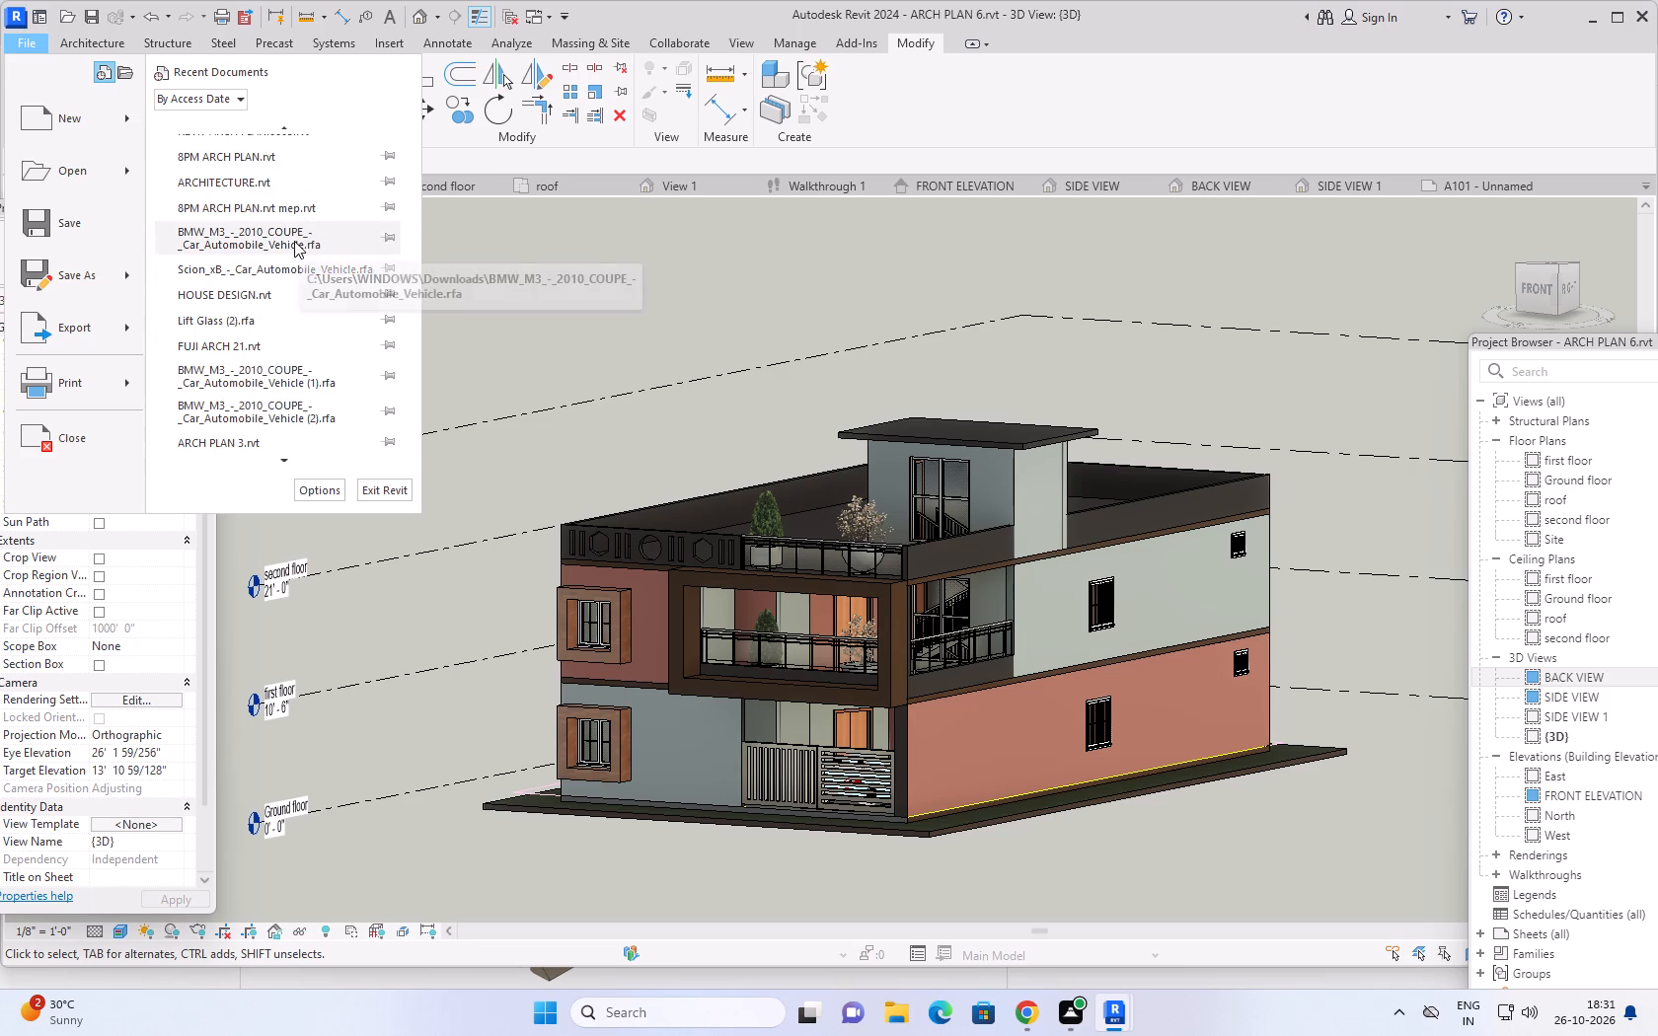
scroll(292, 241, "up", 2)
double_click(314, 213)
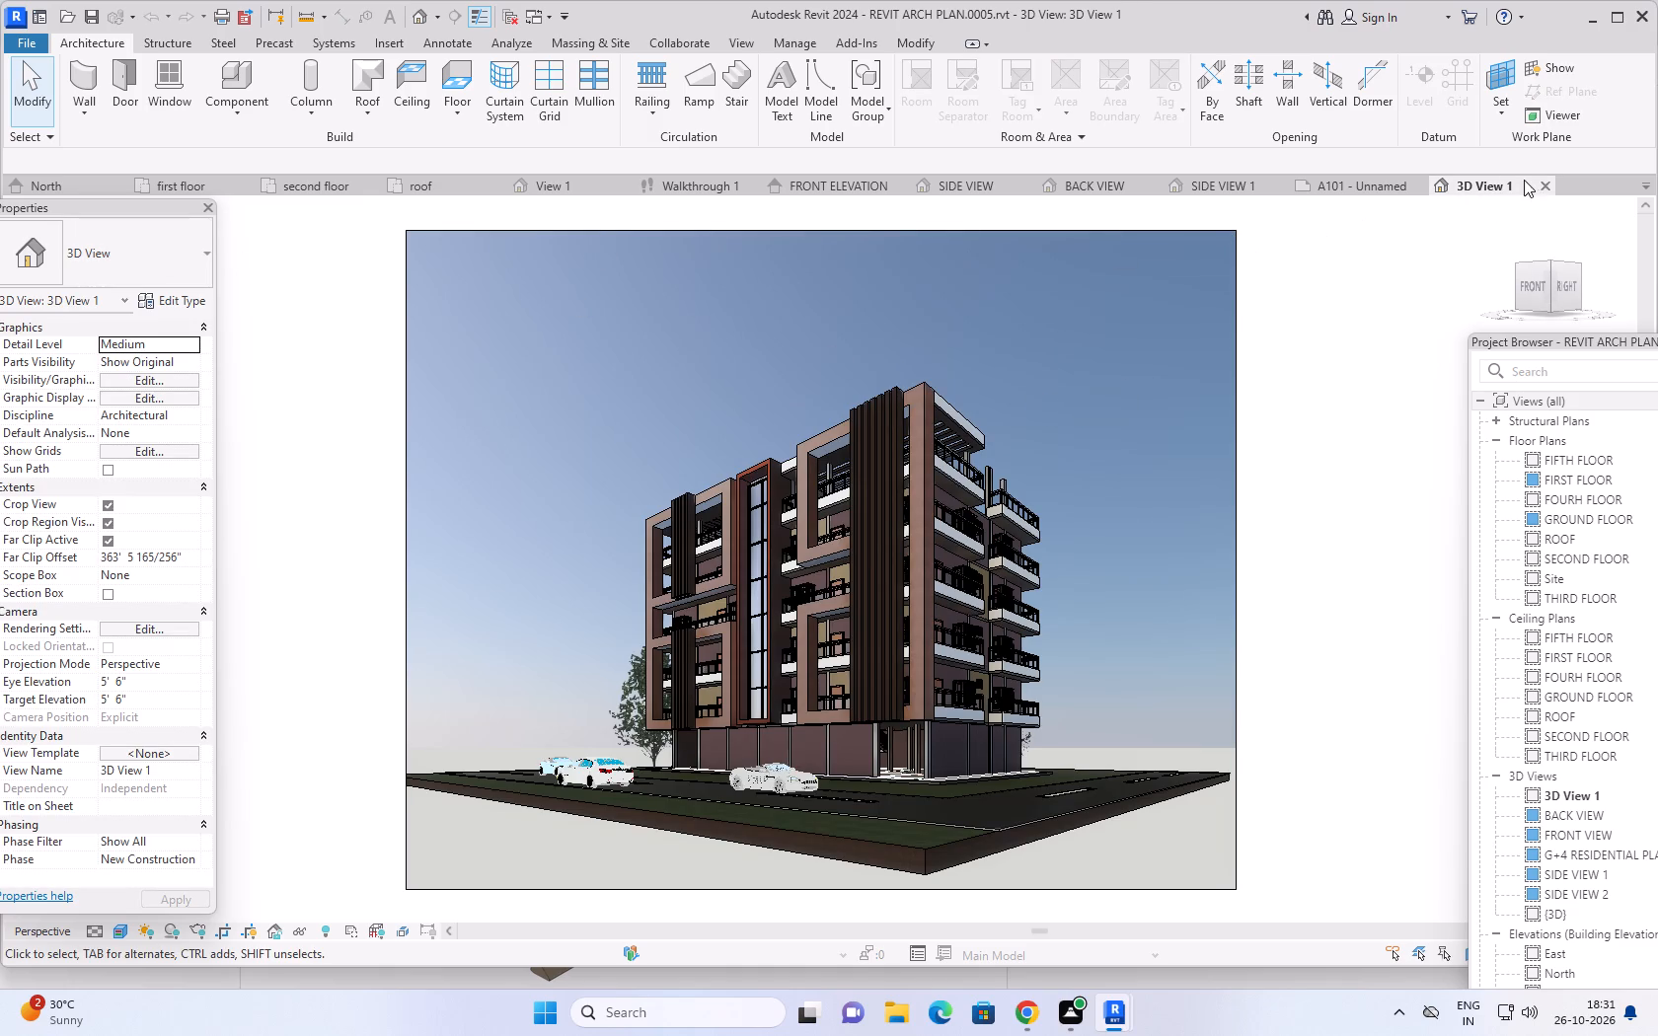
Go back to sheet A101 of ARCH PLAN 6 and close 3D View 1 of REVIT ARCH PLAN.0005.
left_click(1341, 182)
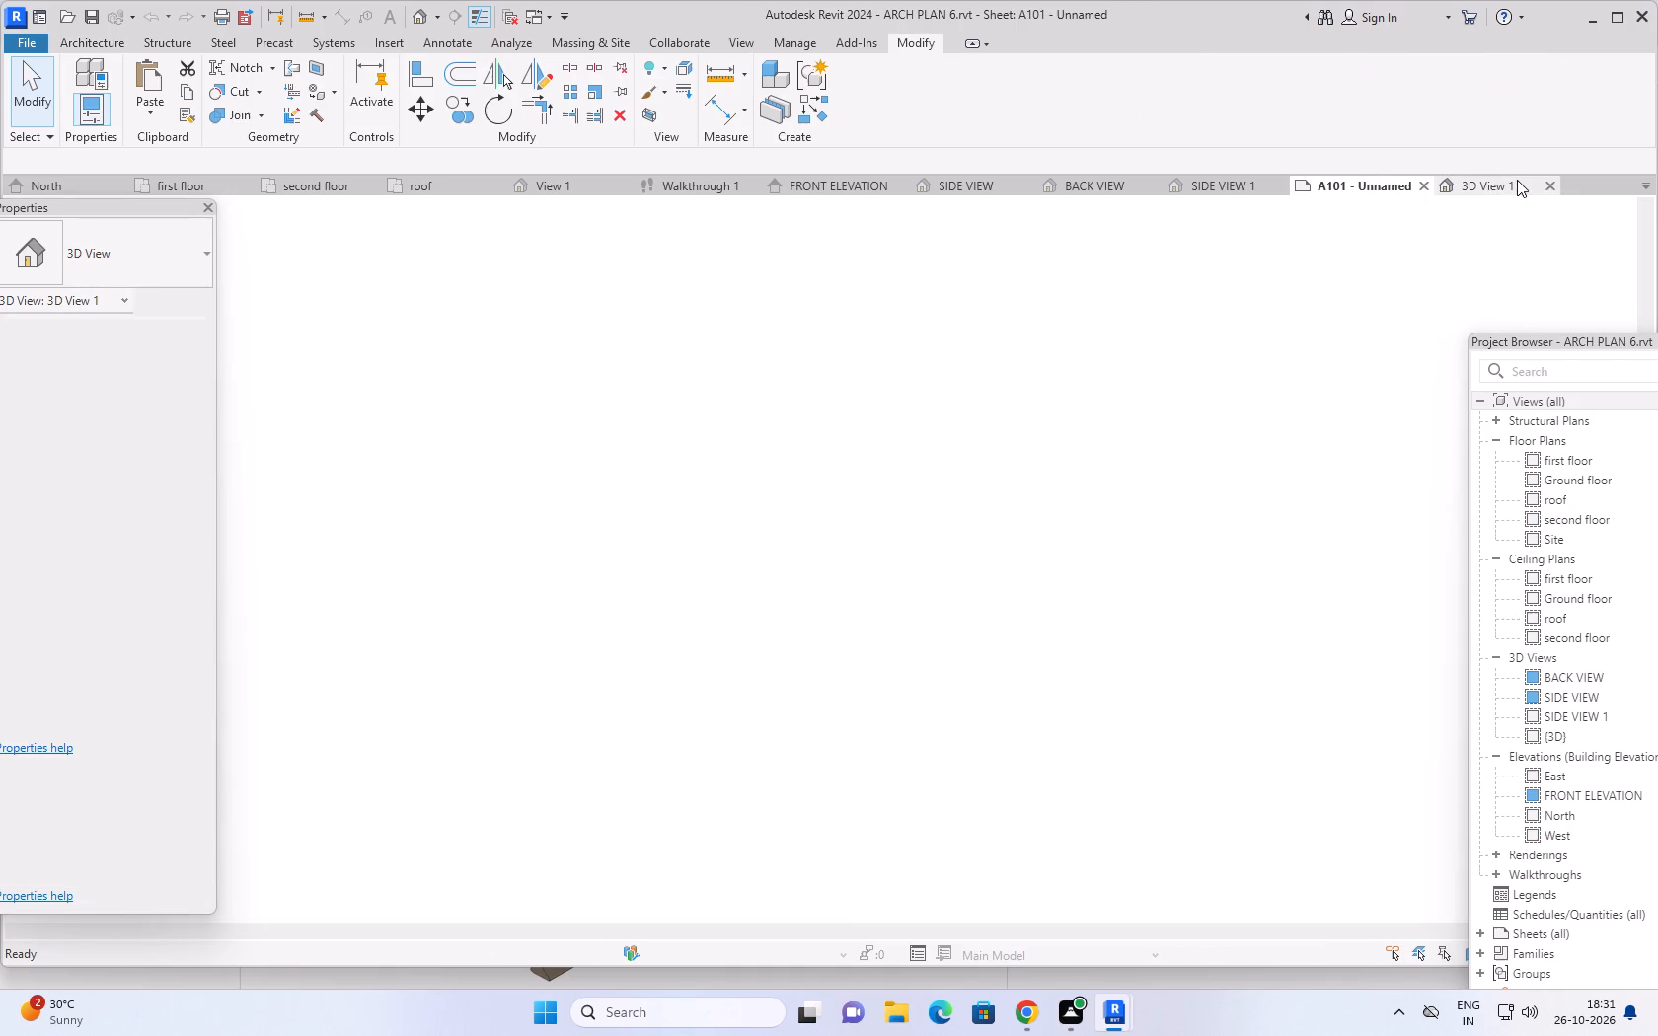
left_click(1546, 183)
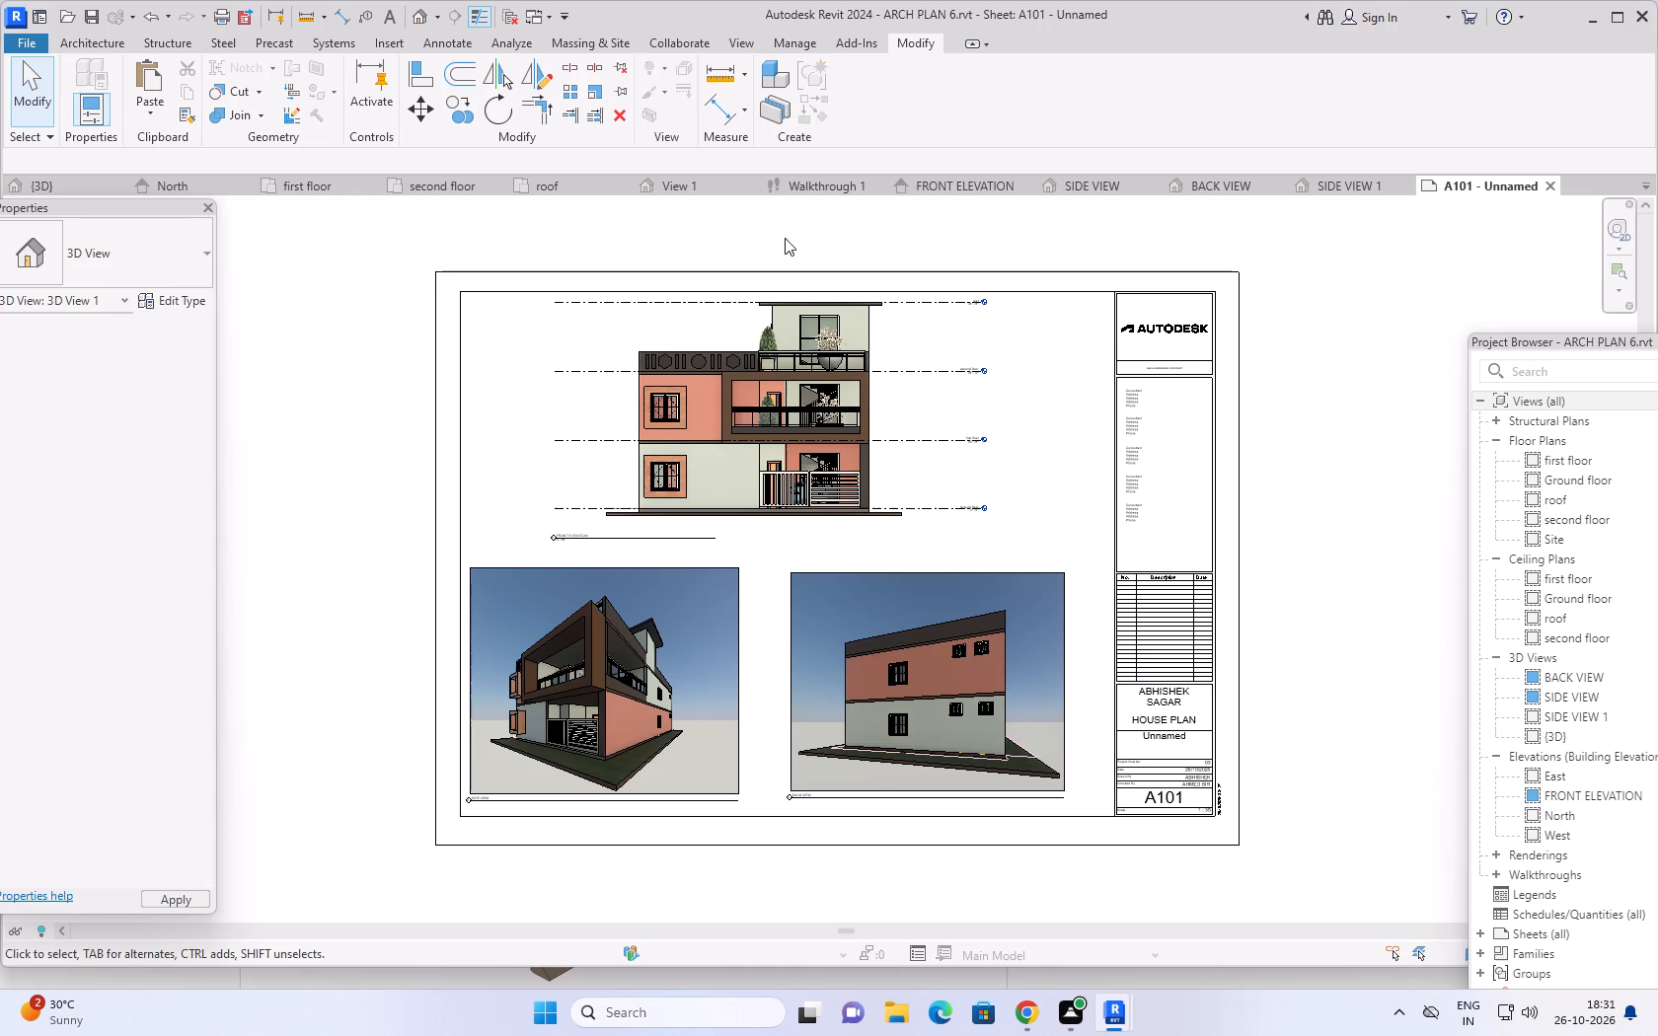
Switch to the first floor plan view and bring the whole plan into sight.
left_click(313, 179)
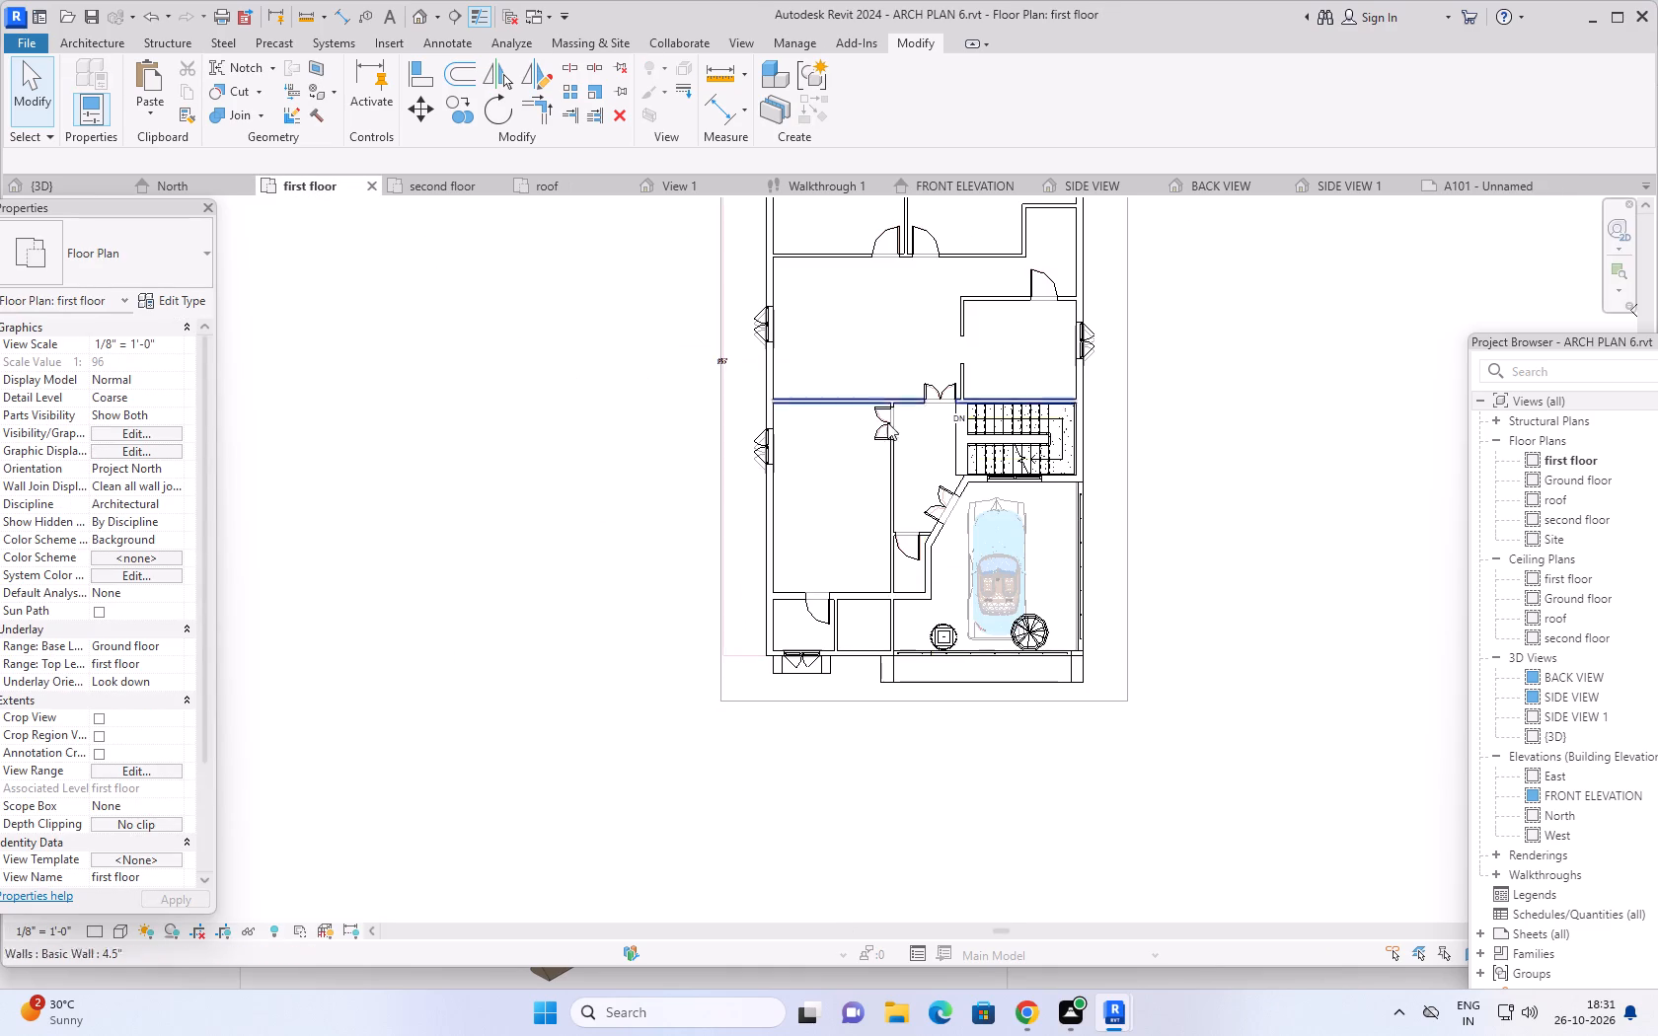
scroll(1092, 481, "down", 2)
middle_click_drag(1225, 389, 1125, 480)
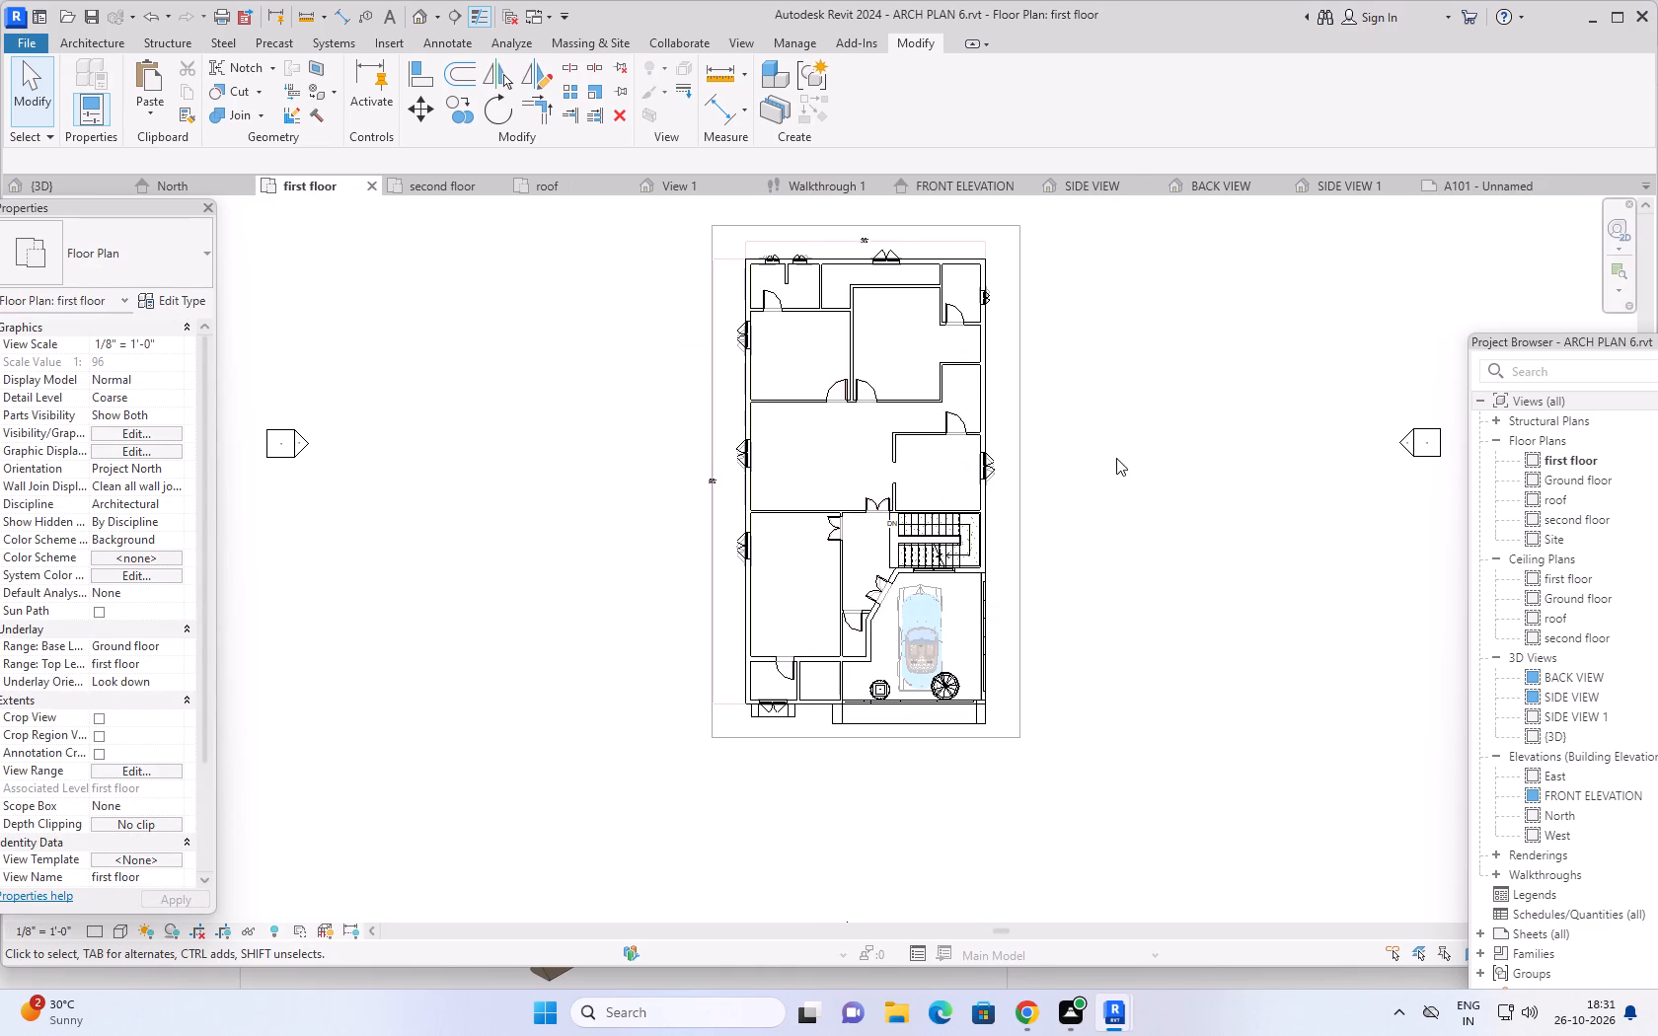
middle_click_drag(1131, 420, 1117, 442)
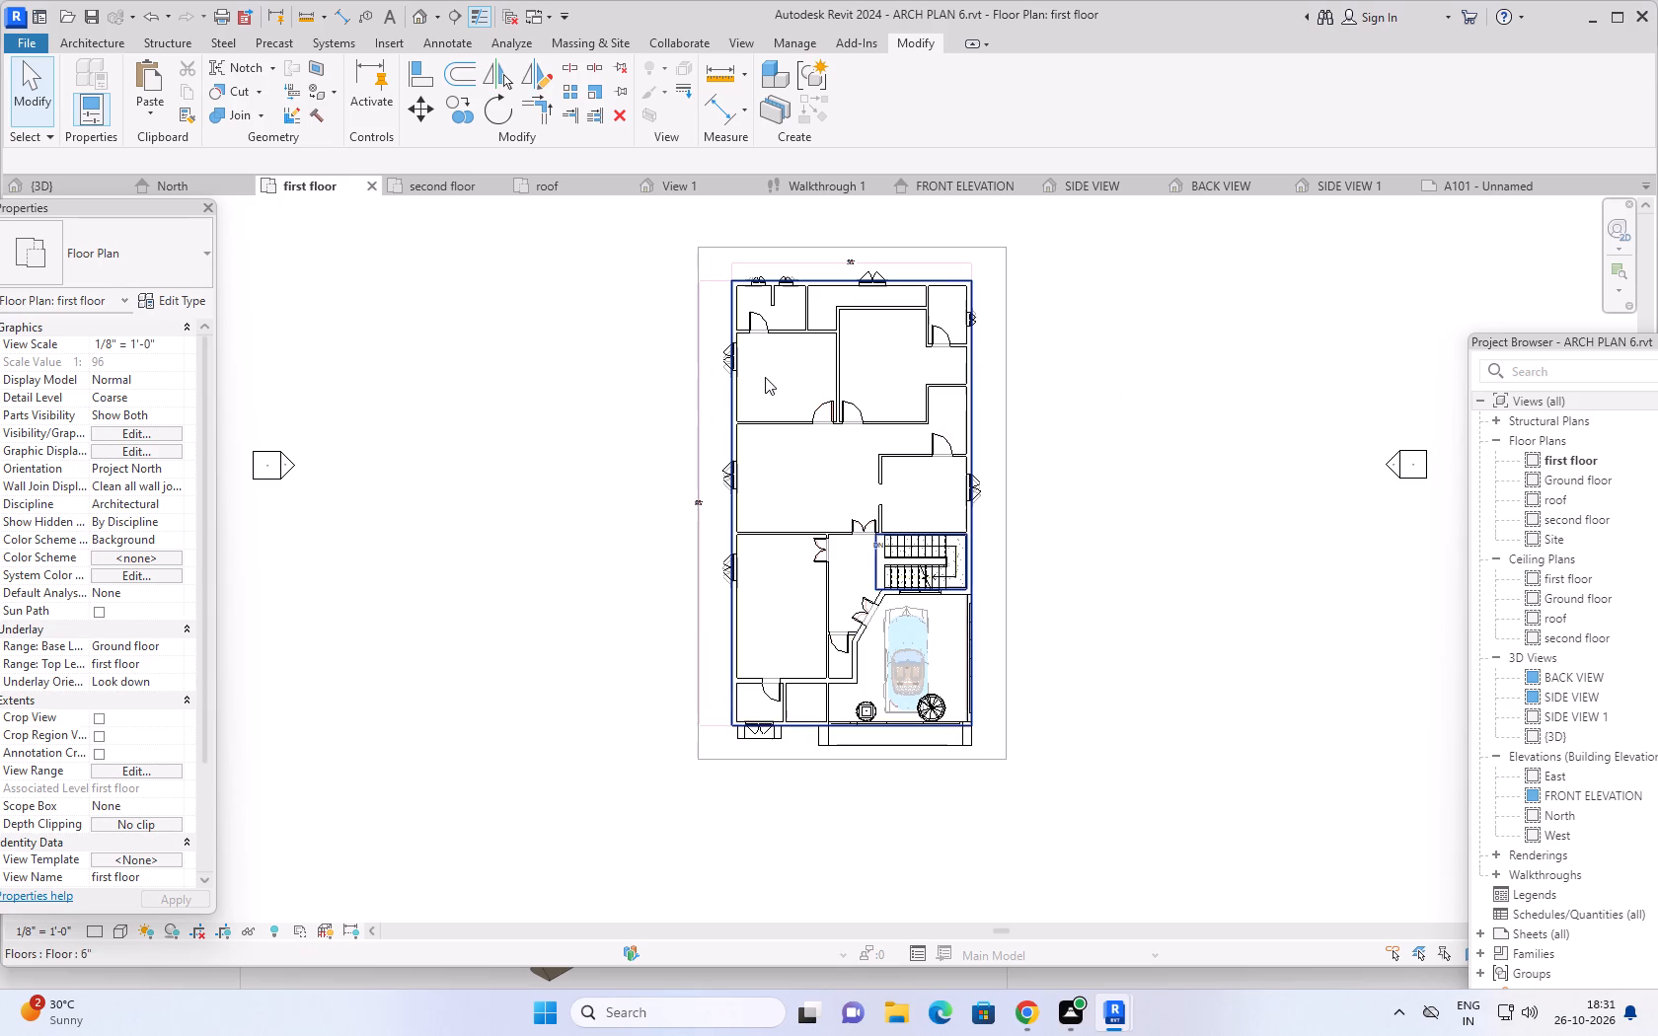
Look through the recent documents for other project files and check the export and save-as options.
left_click(27, 37)
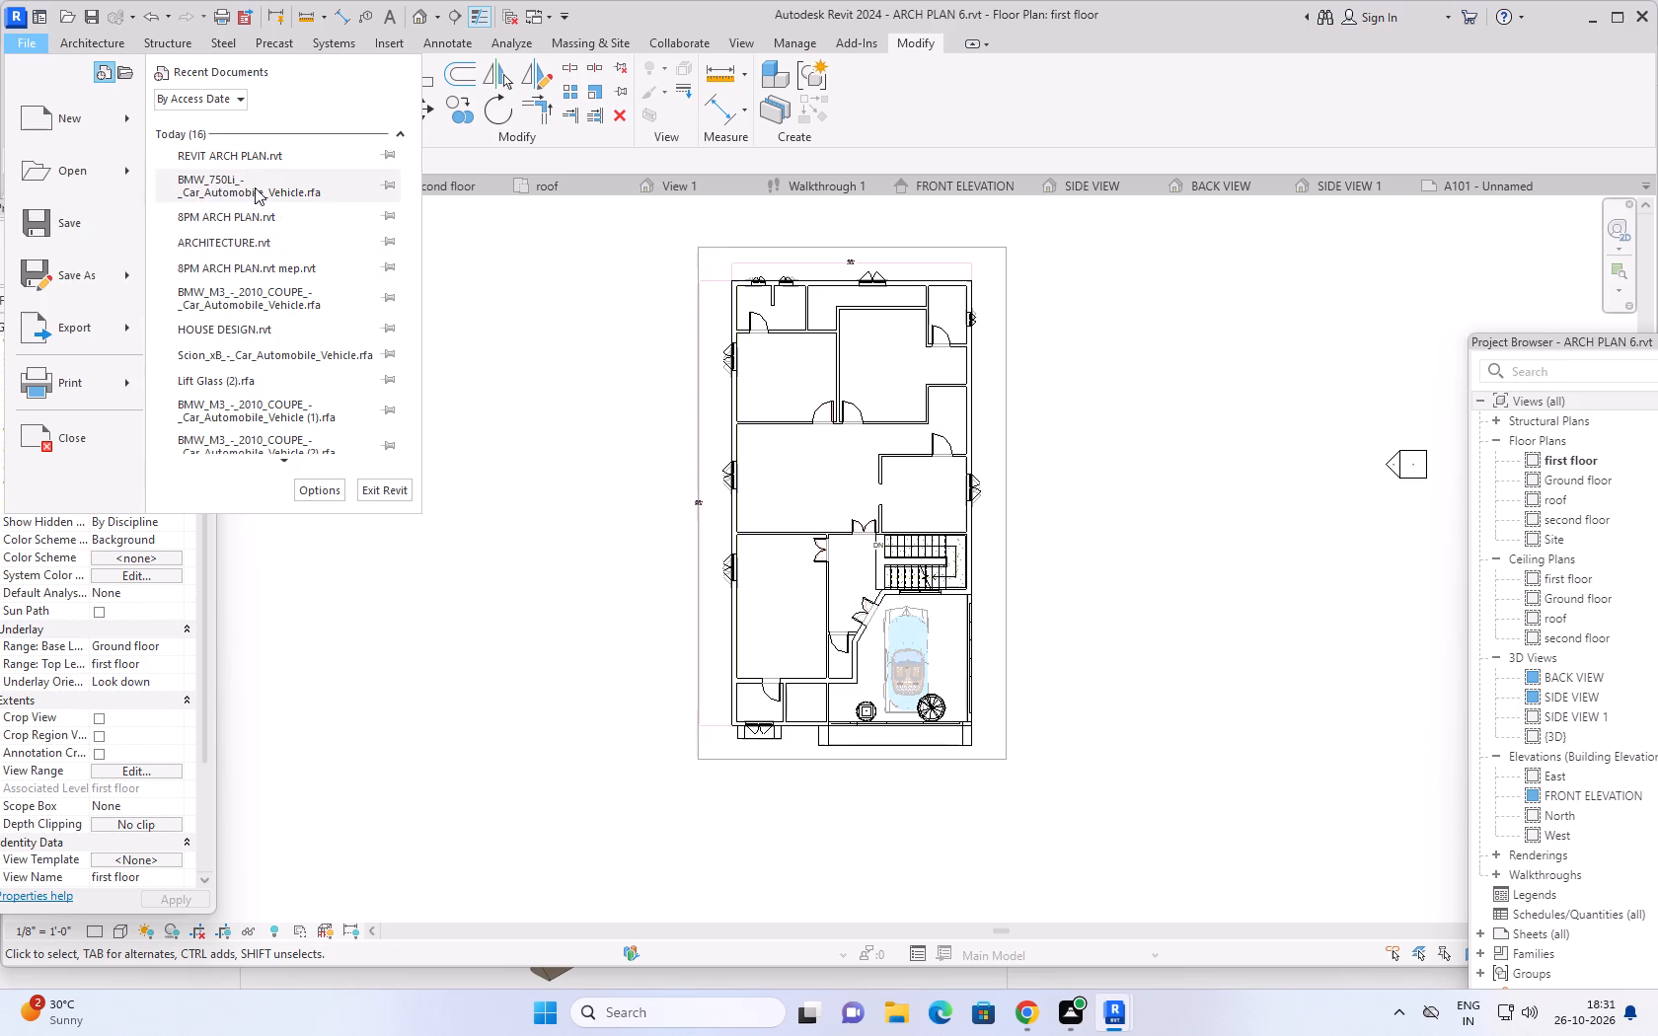
scroll(260, 214, "up", 3)
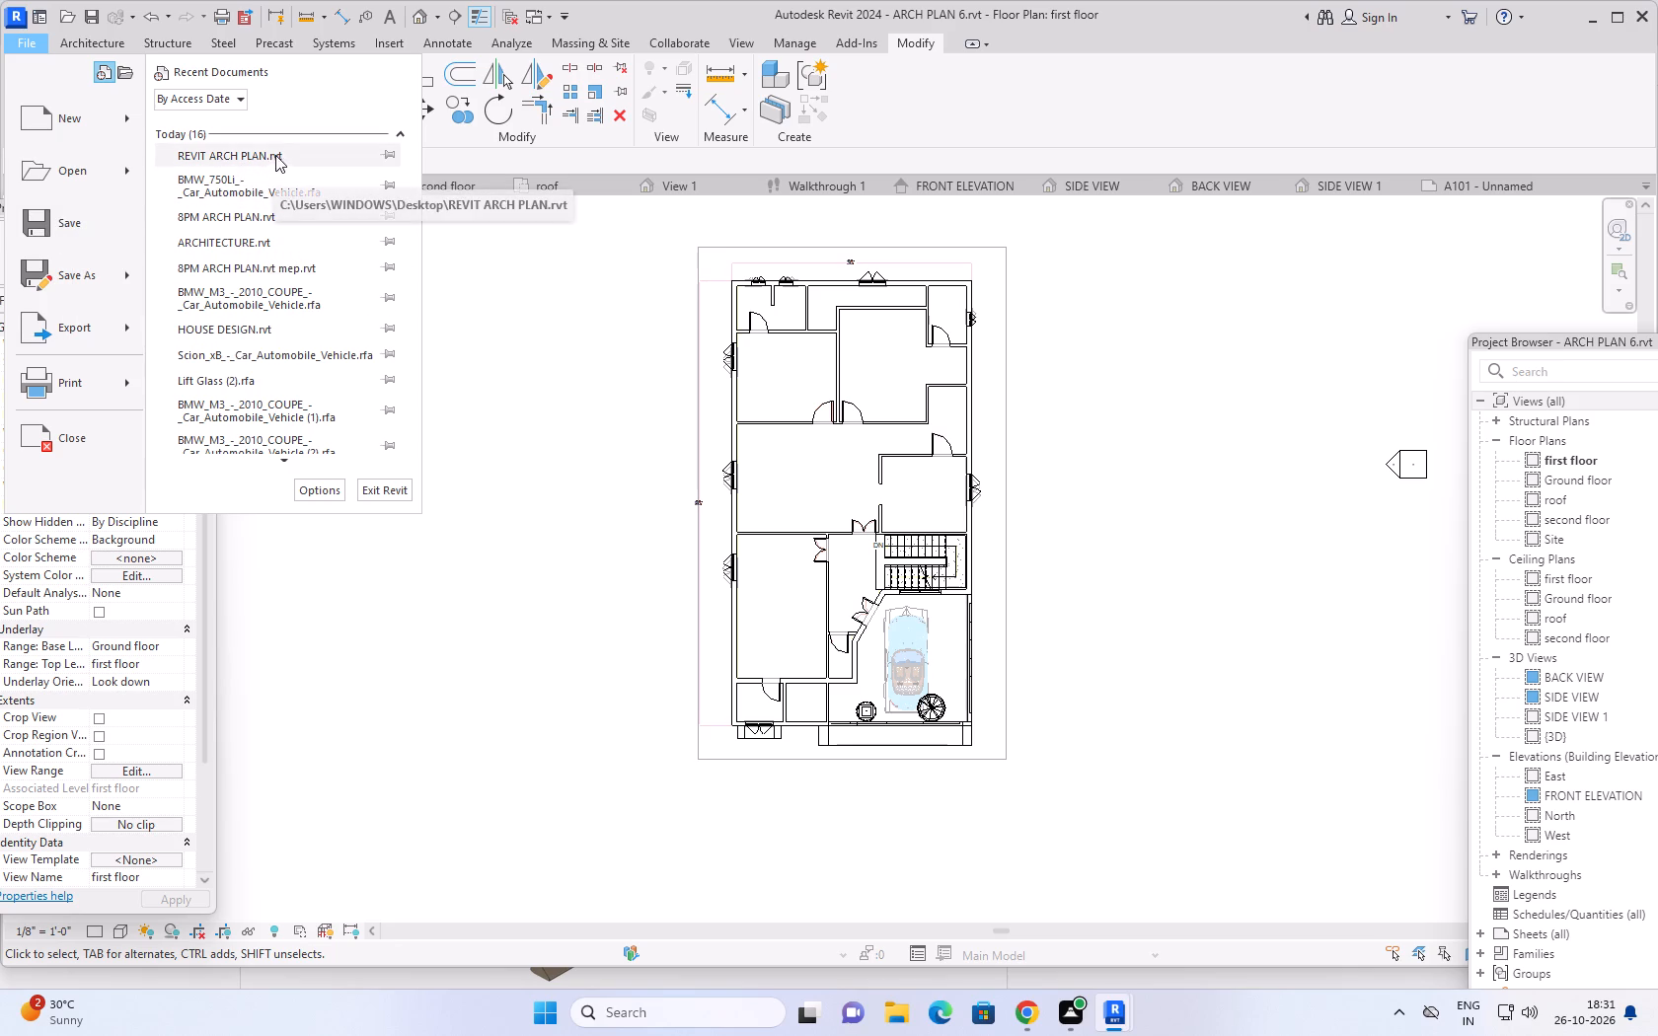
scroll(253, 234, "down", 2)
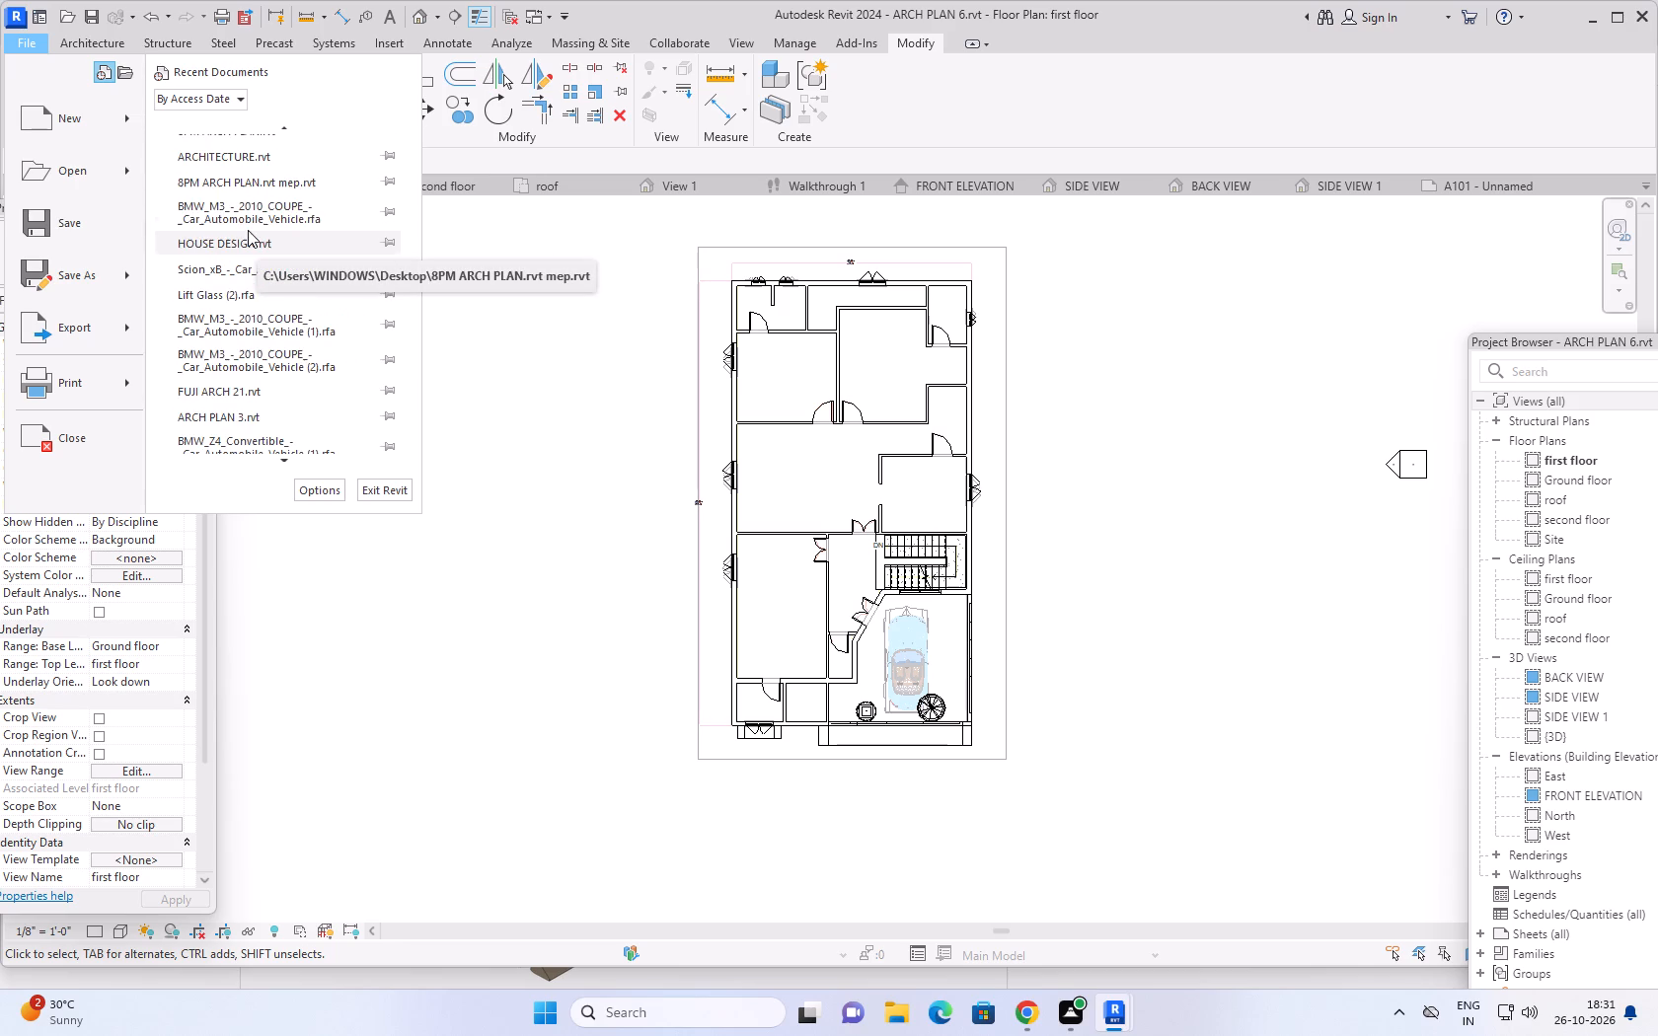
scroll(248, 231, "down", 5)
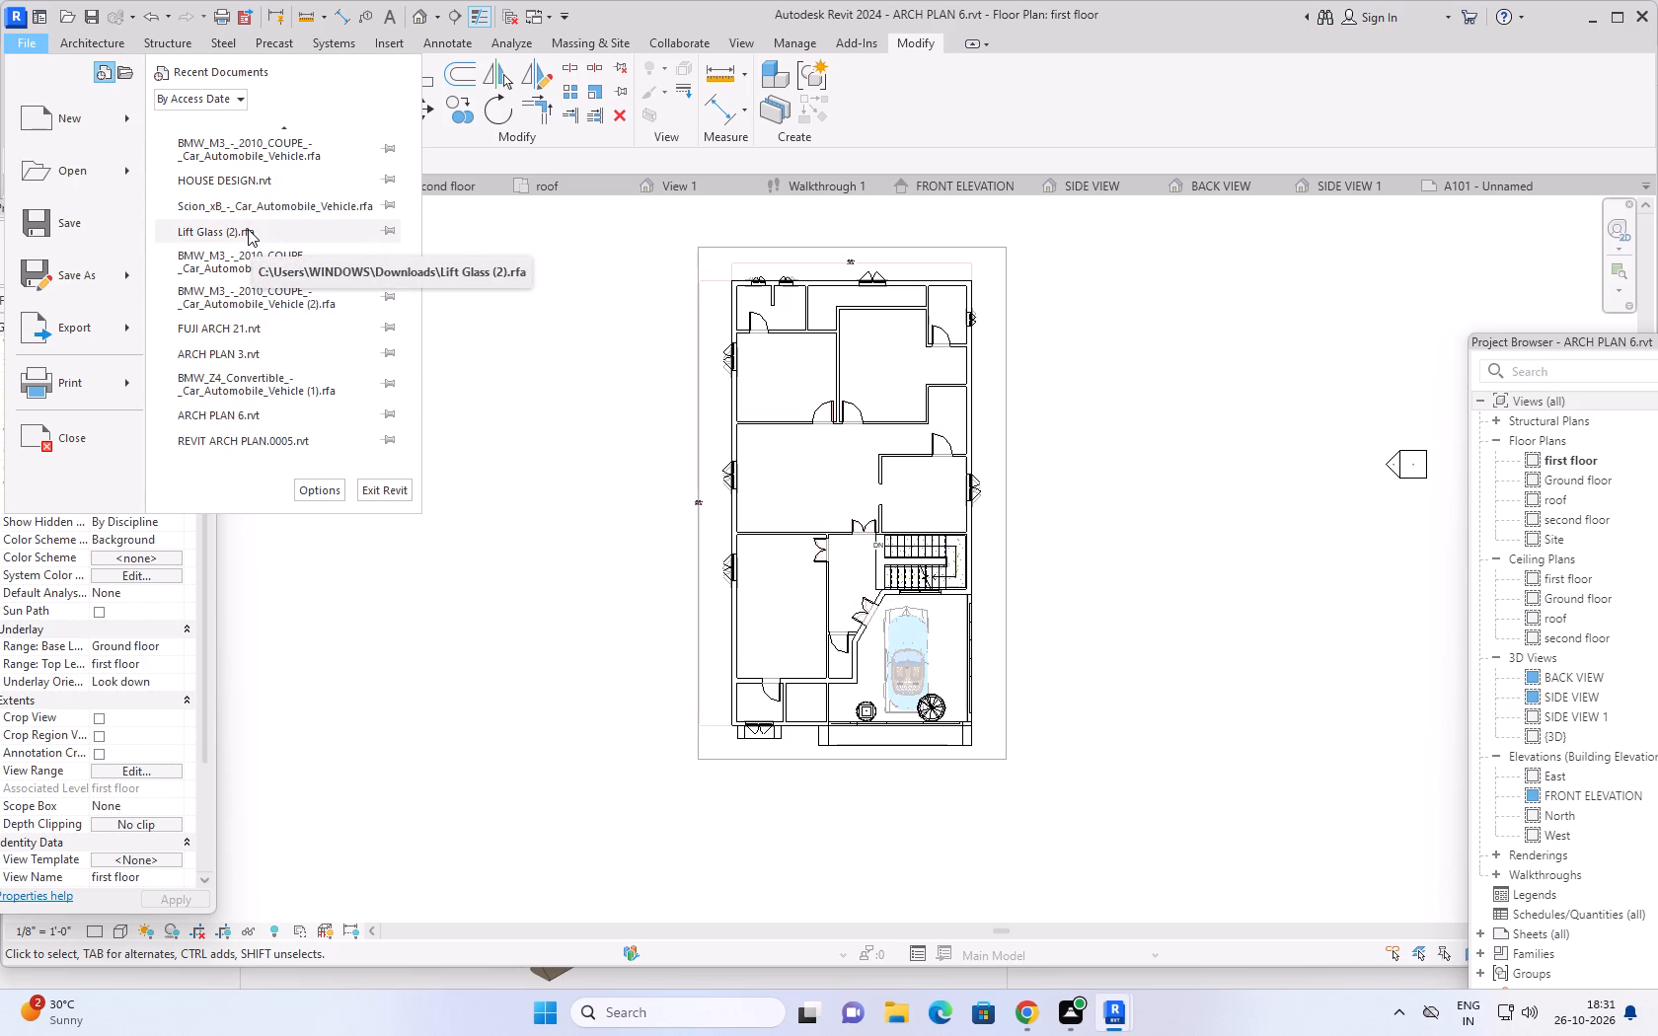
scroll(214, 324, "down", 3)
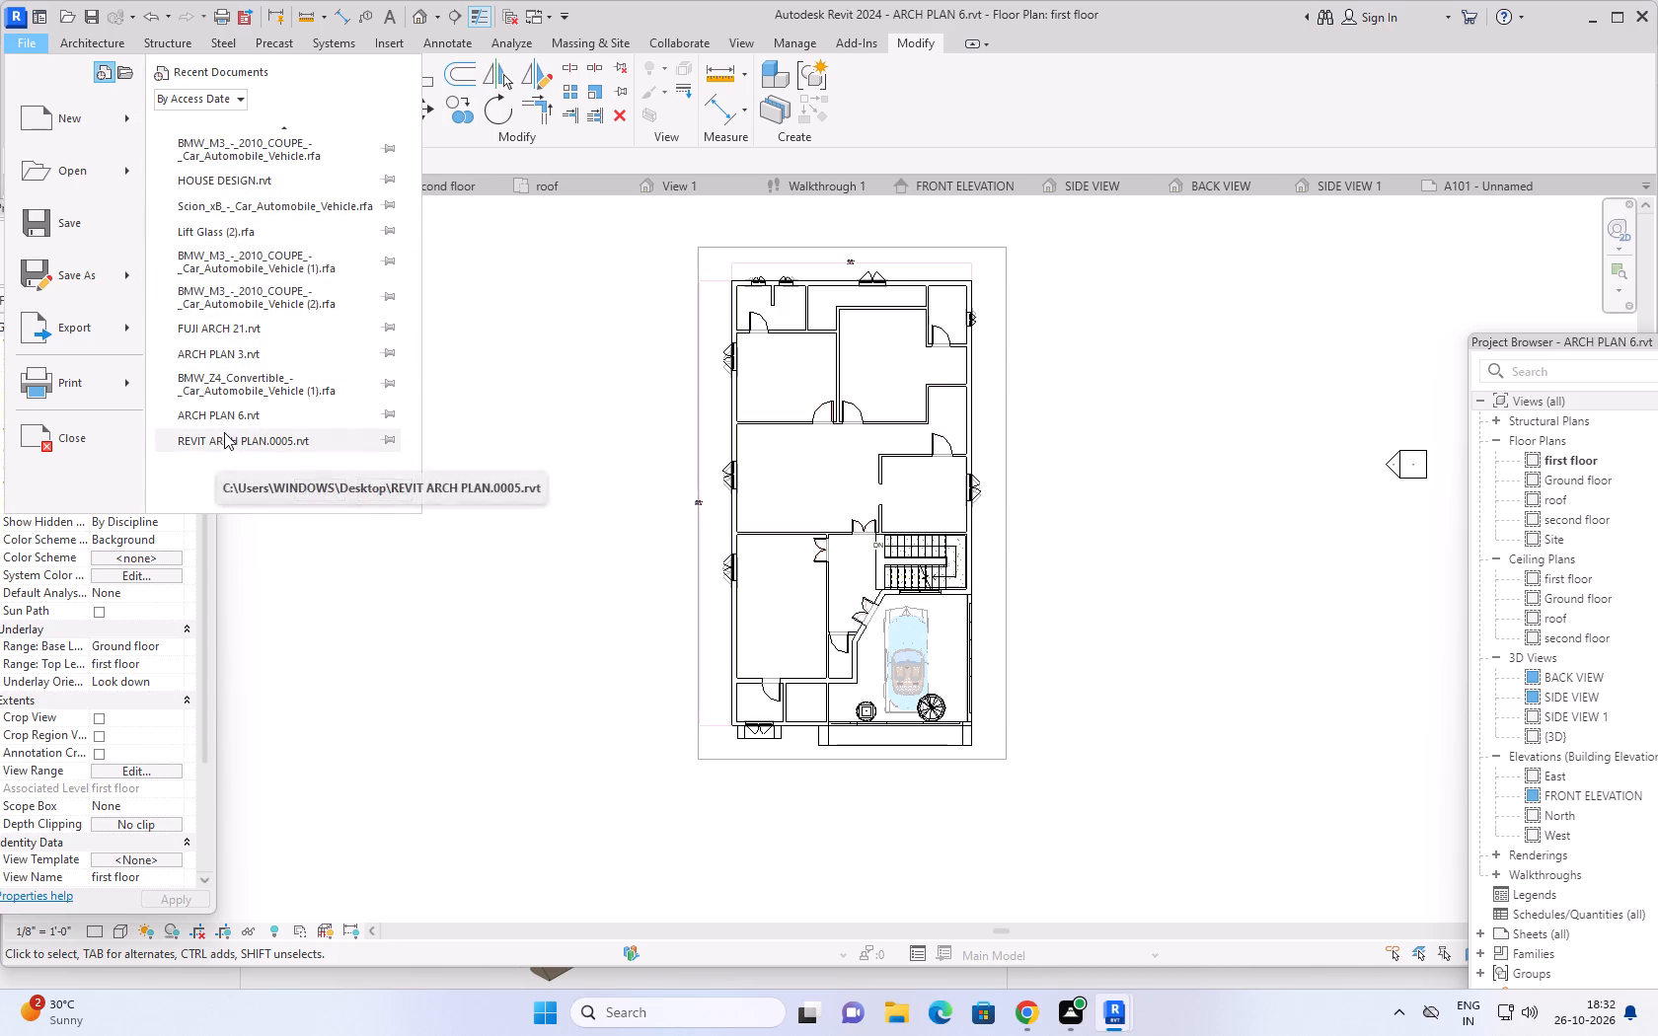
scroll(224, 423, "down", 3)
scroll(224, 380, "up", 9)
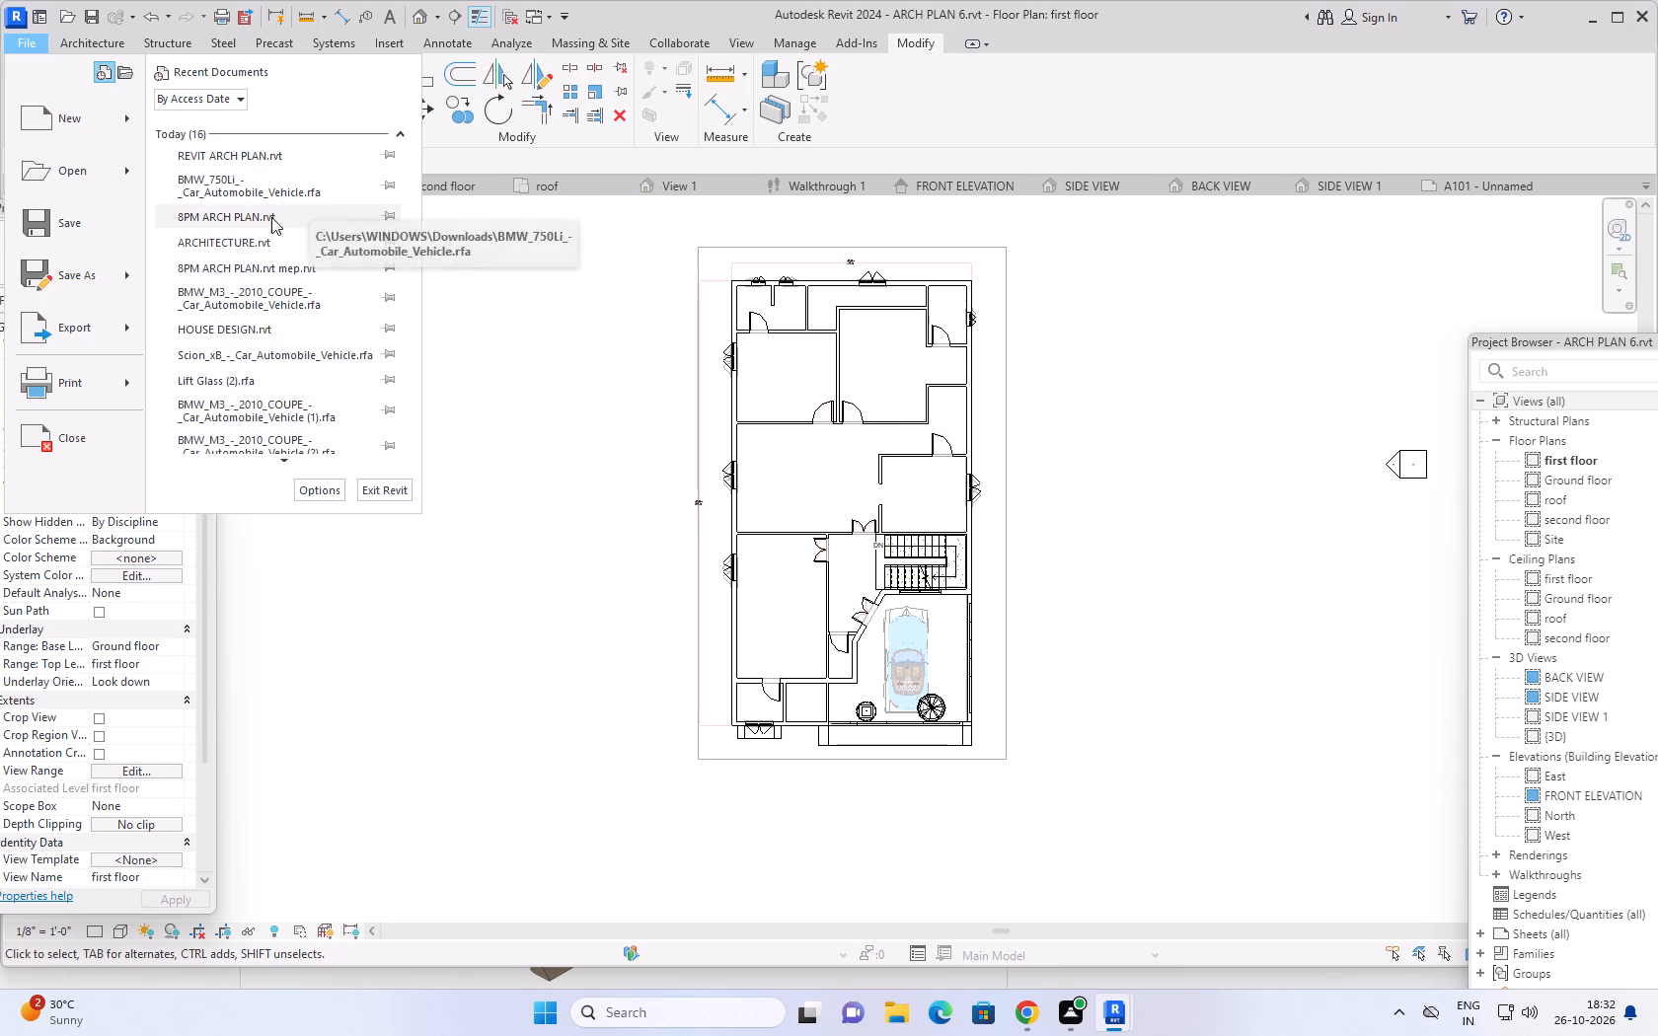
scroll(271, 242, "down", 12)
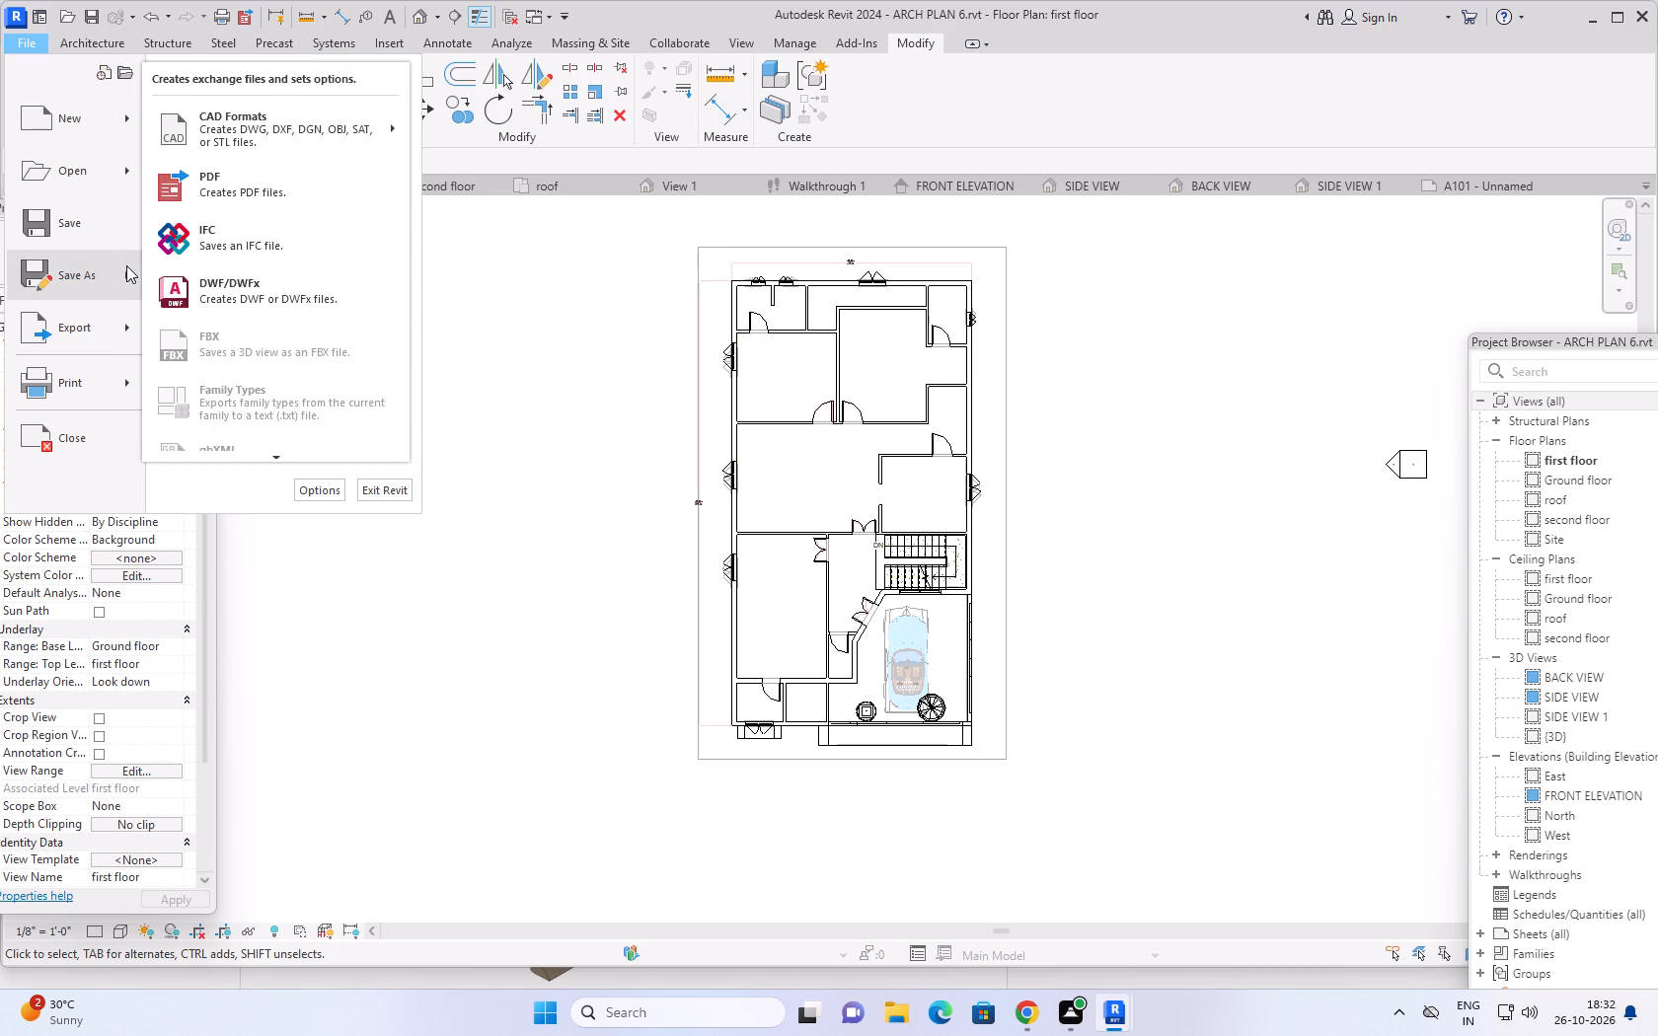
scroll(577, 350, "down", 1)
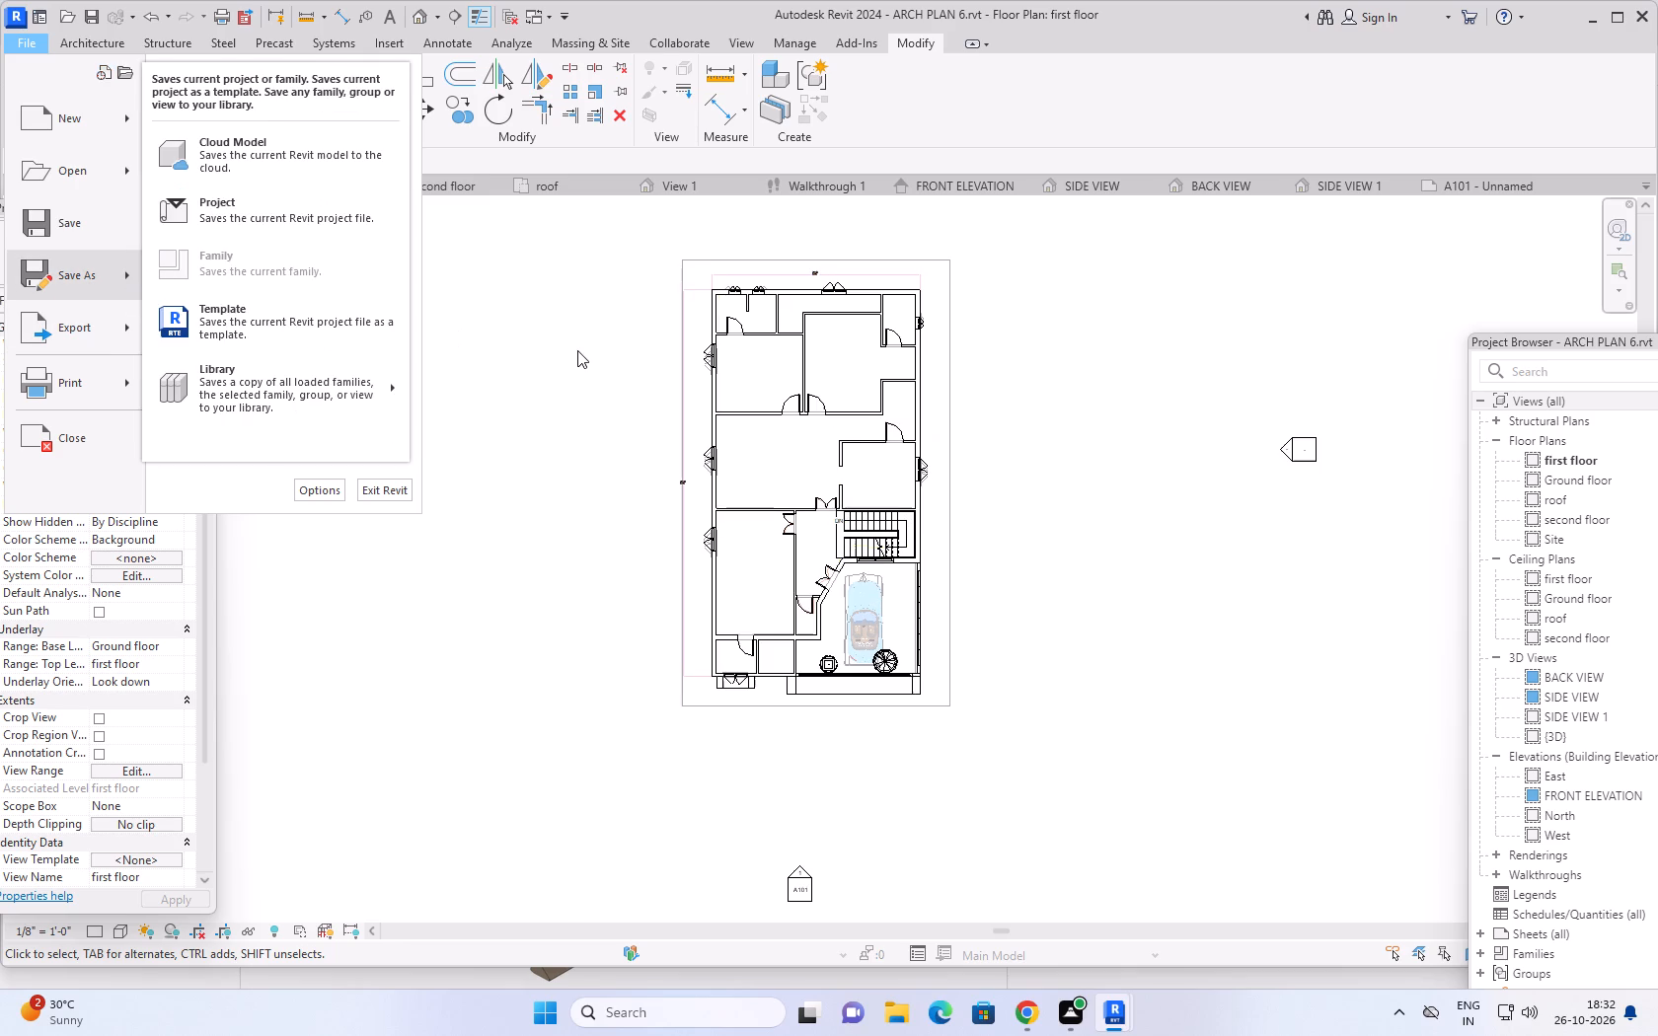
key("Escape")
key("Escape")
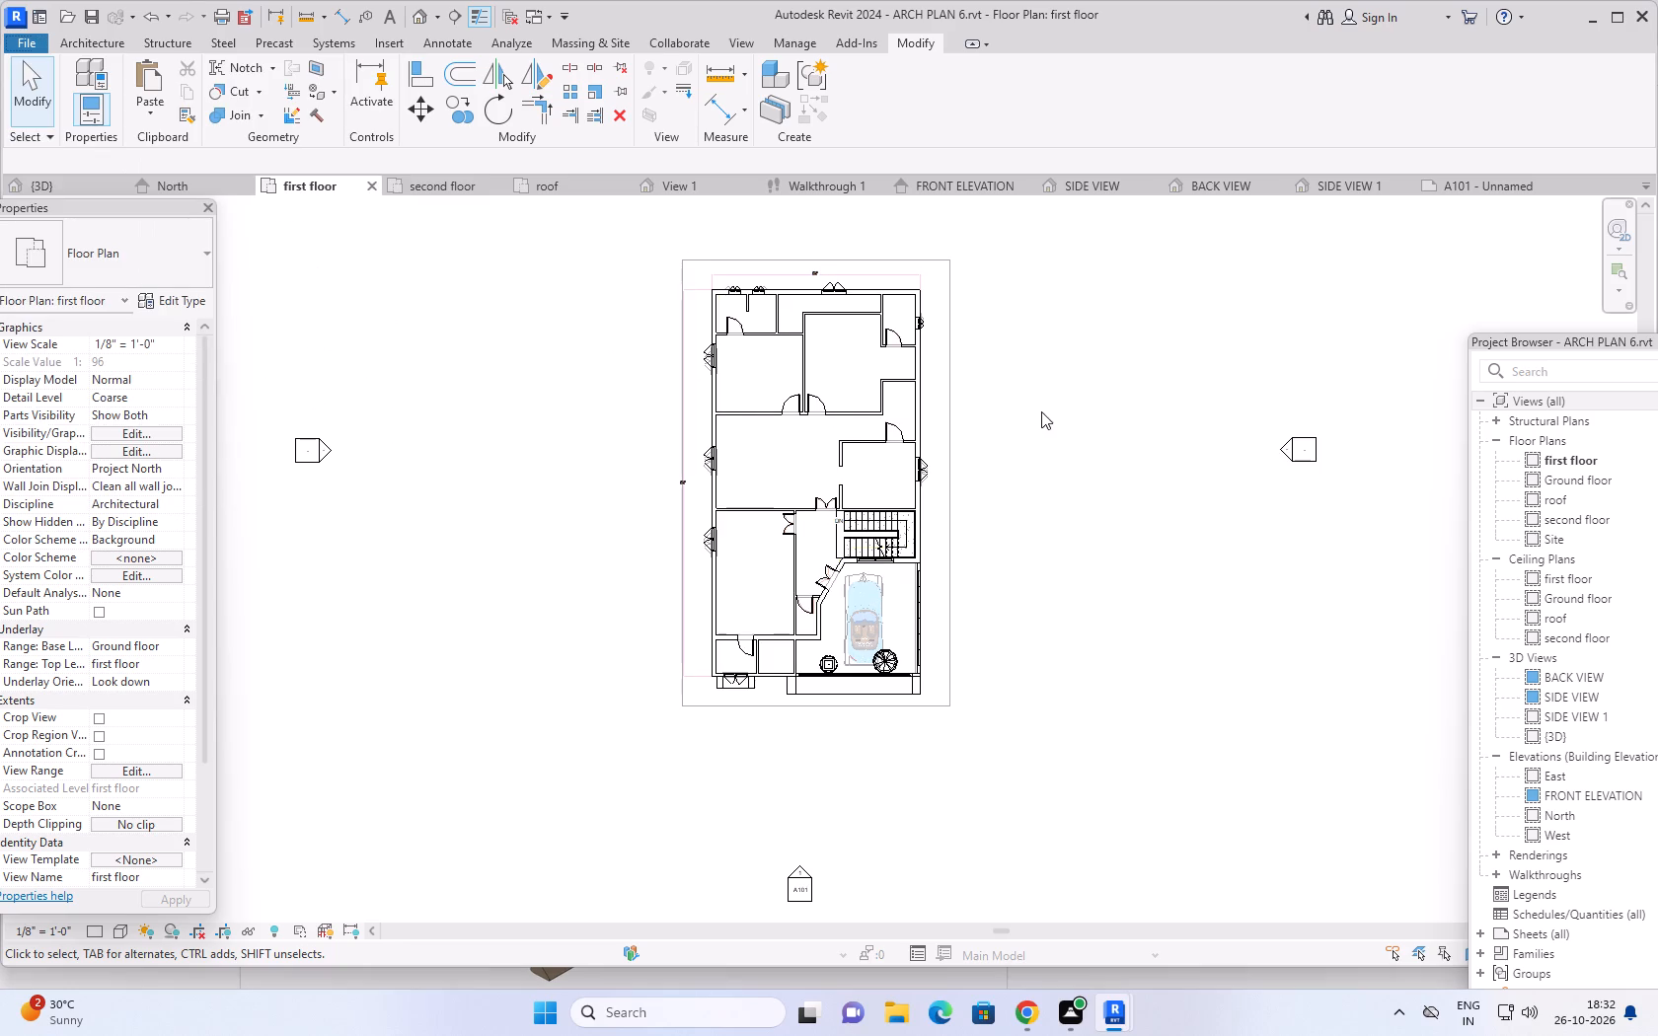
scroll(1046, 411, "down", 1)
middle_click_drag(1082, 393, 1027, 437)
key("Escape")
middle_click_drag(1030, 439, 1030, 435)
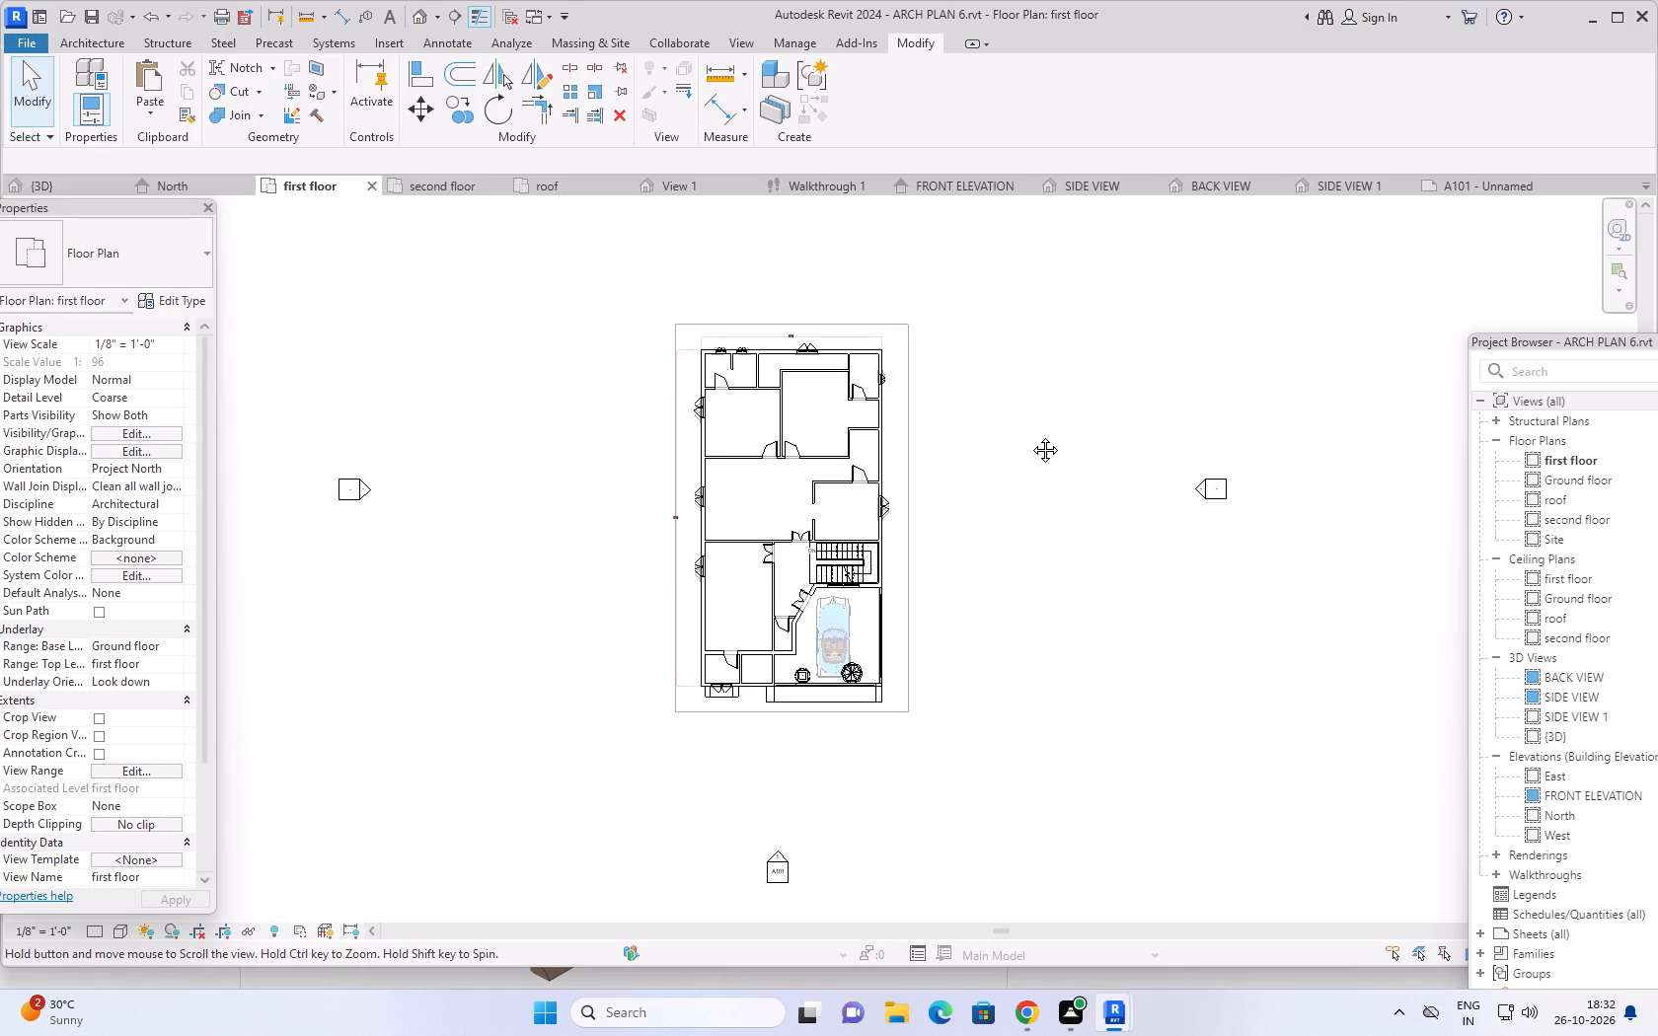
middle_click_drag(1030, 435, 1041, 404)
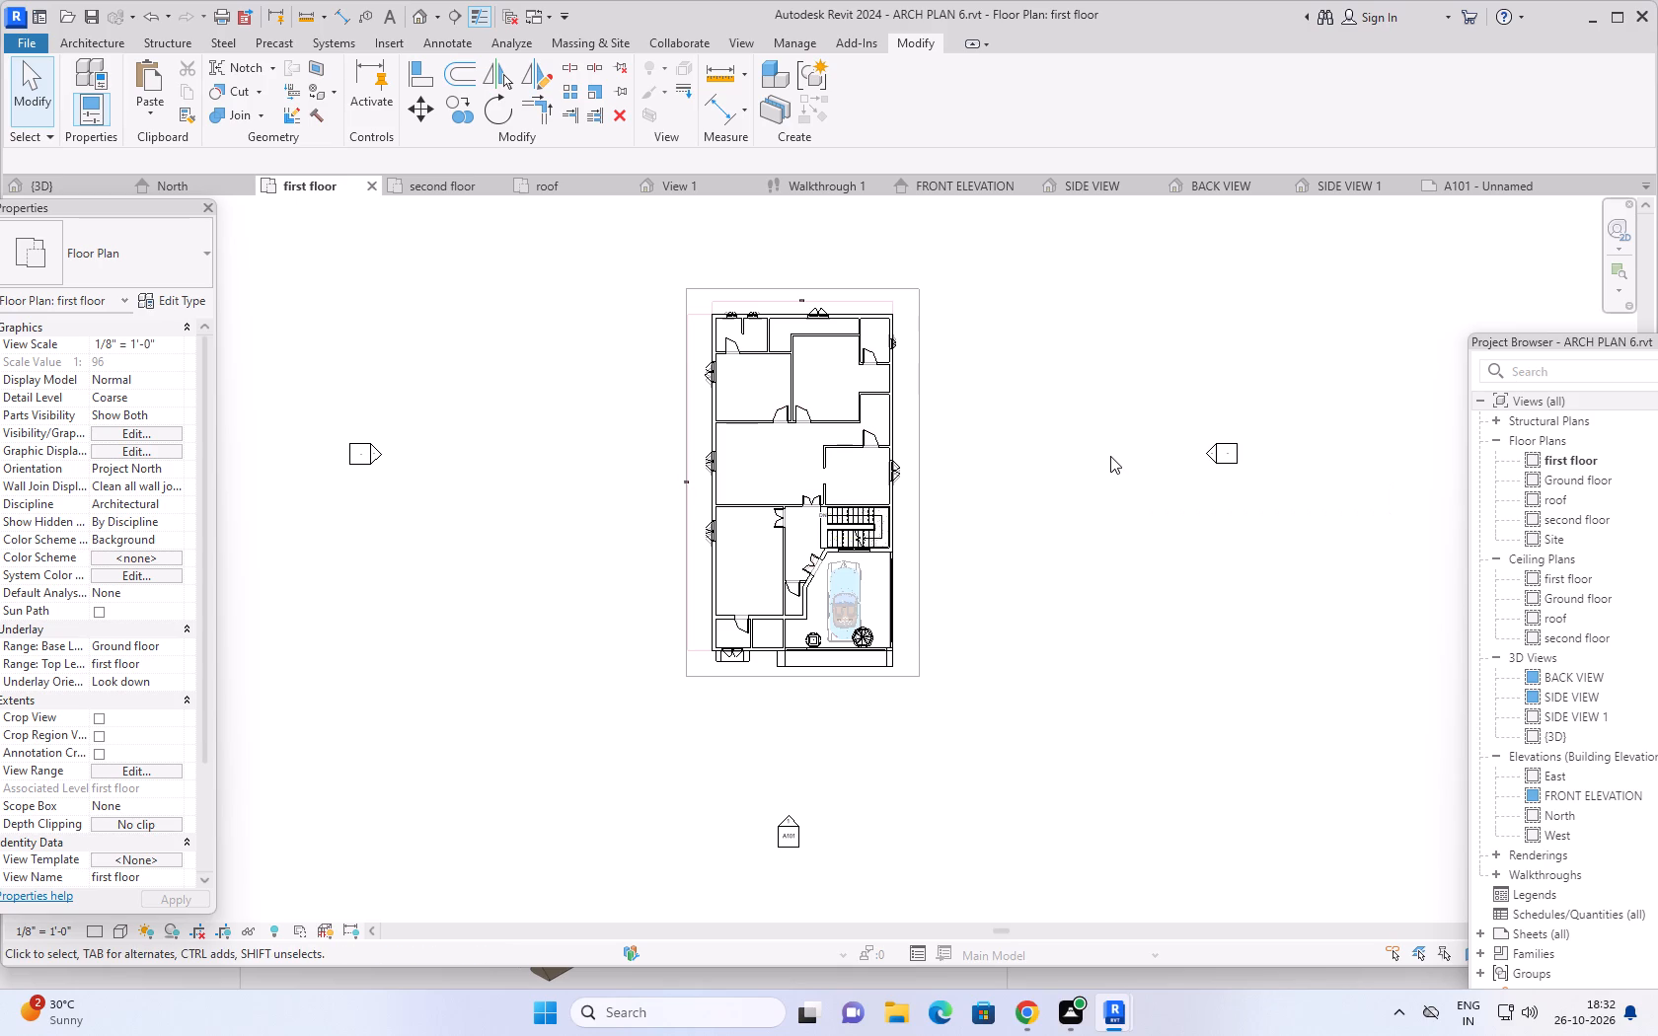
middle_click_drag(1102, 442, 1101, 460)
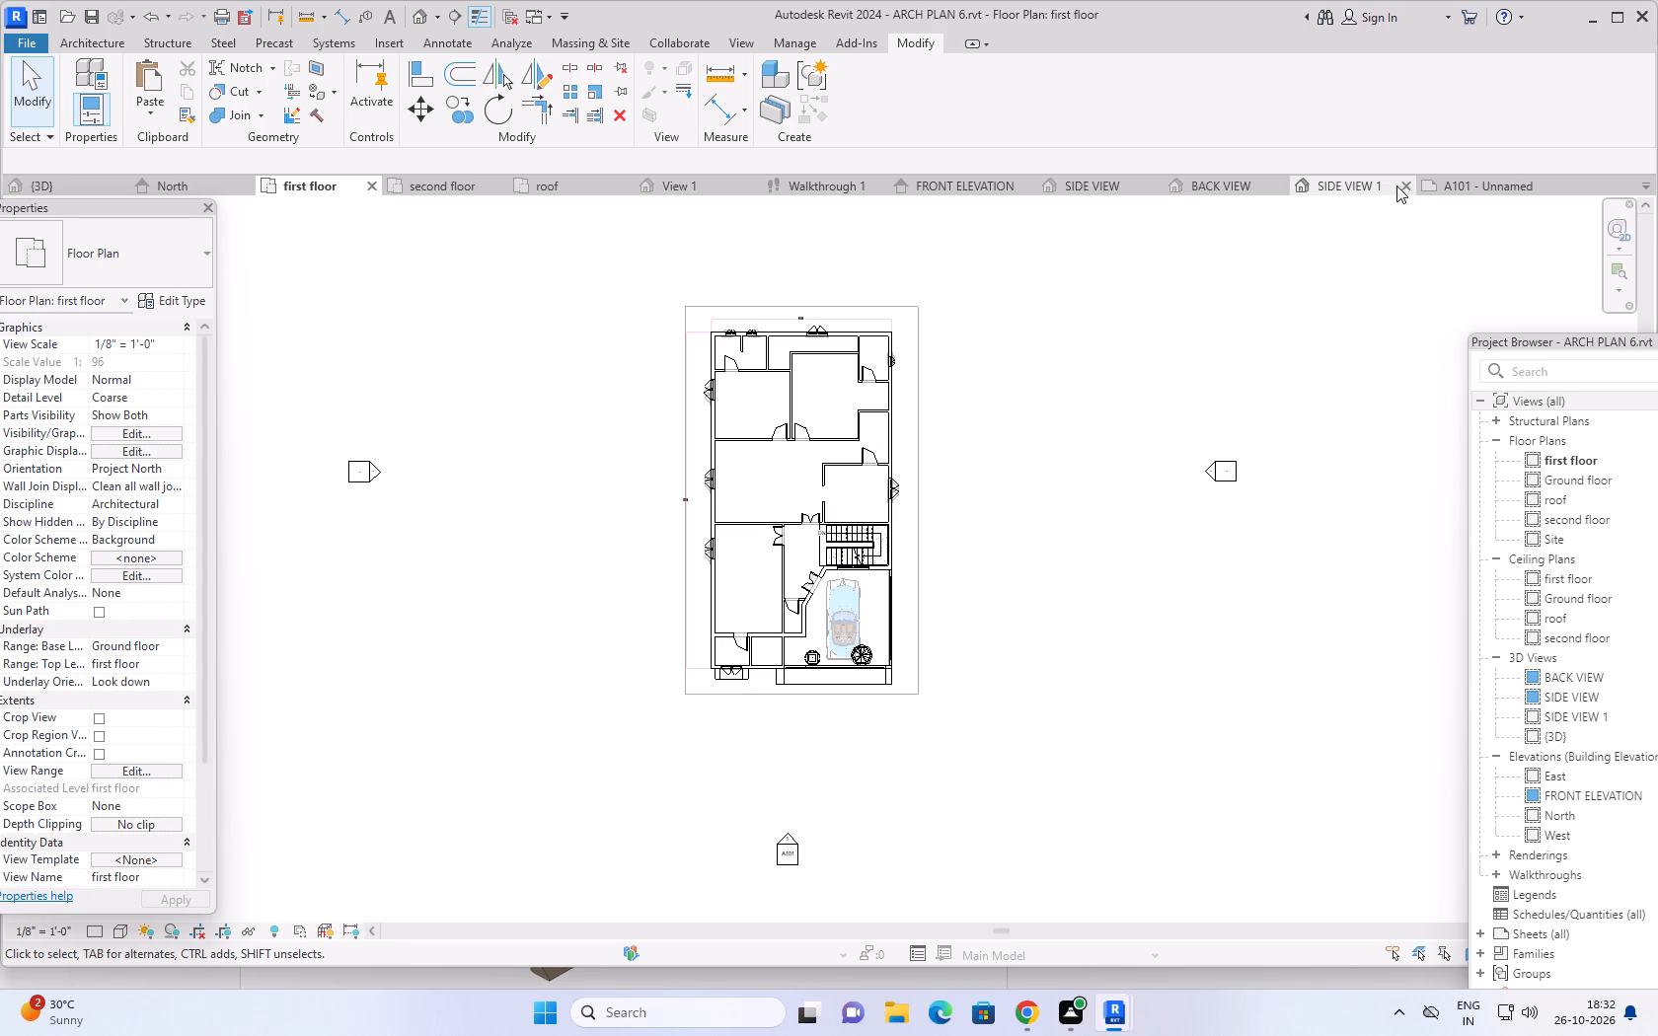
Close the SIDE VIEW 1 view.
left_click(1400, 185)
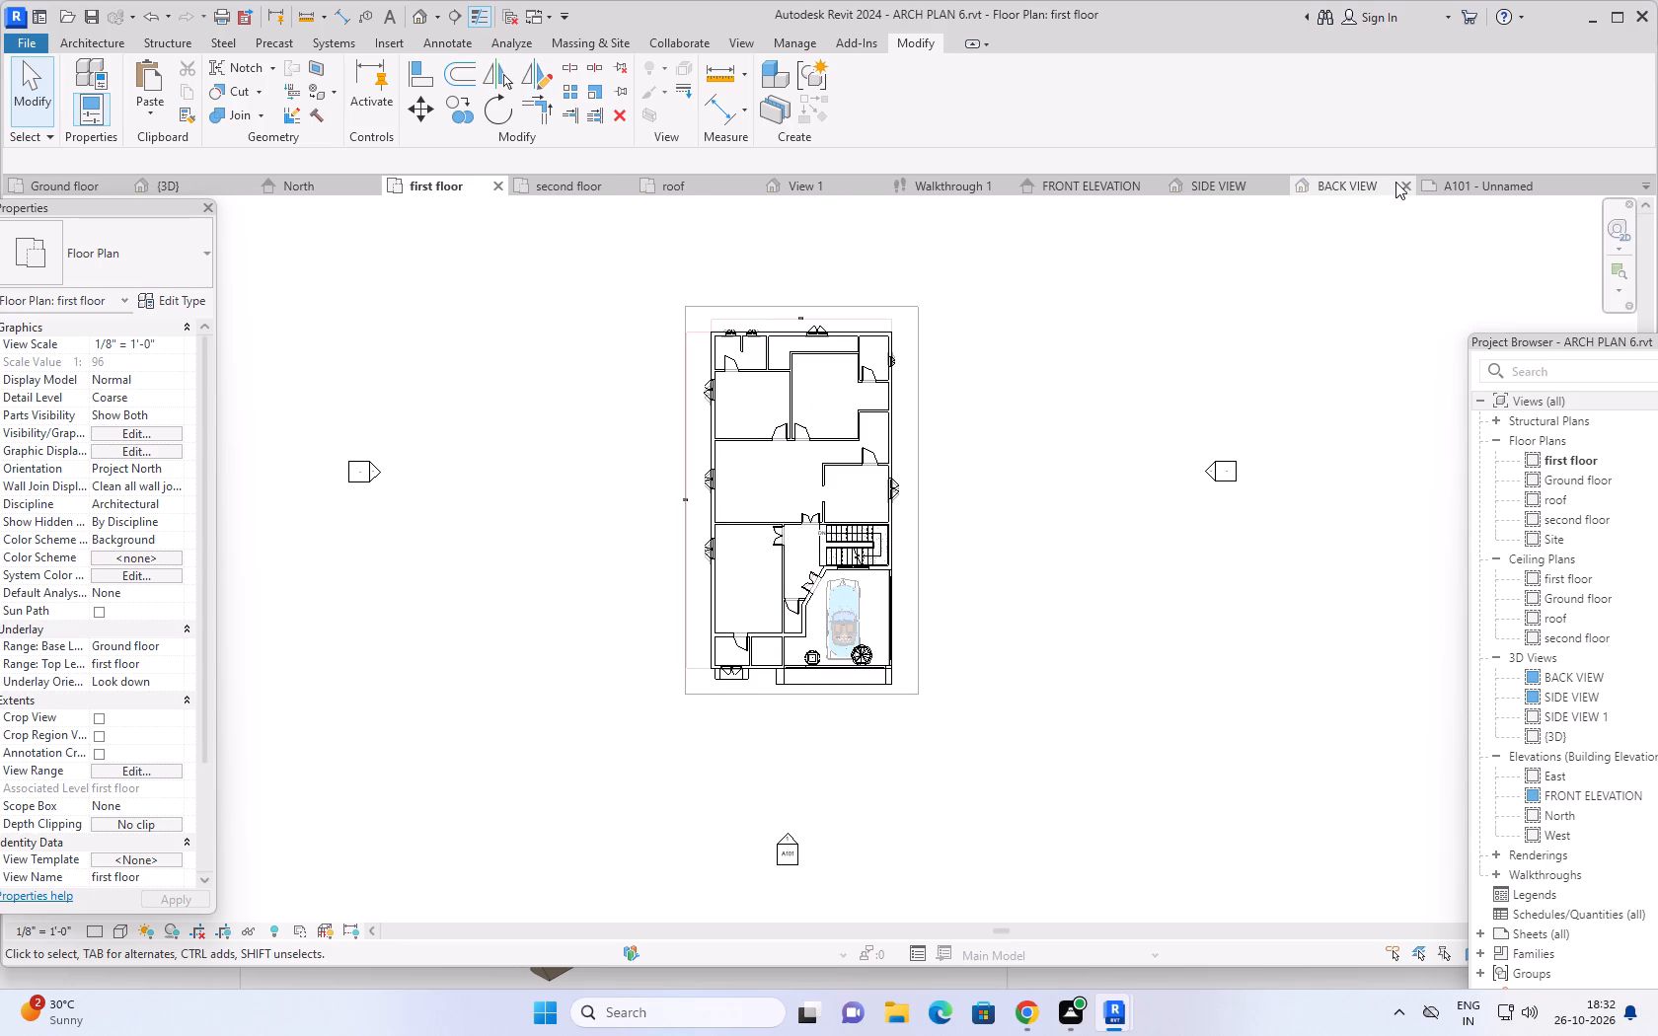
Close the BACK VIEW, SIDE VIEW, FRONT ELEVATION, Walkthrough 1, View 1, roof, second floor and North views.
left_click(1398, 182)
left_click(1277, 185)
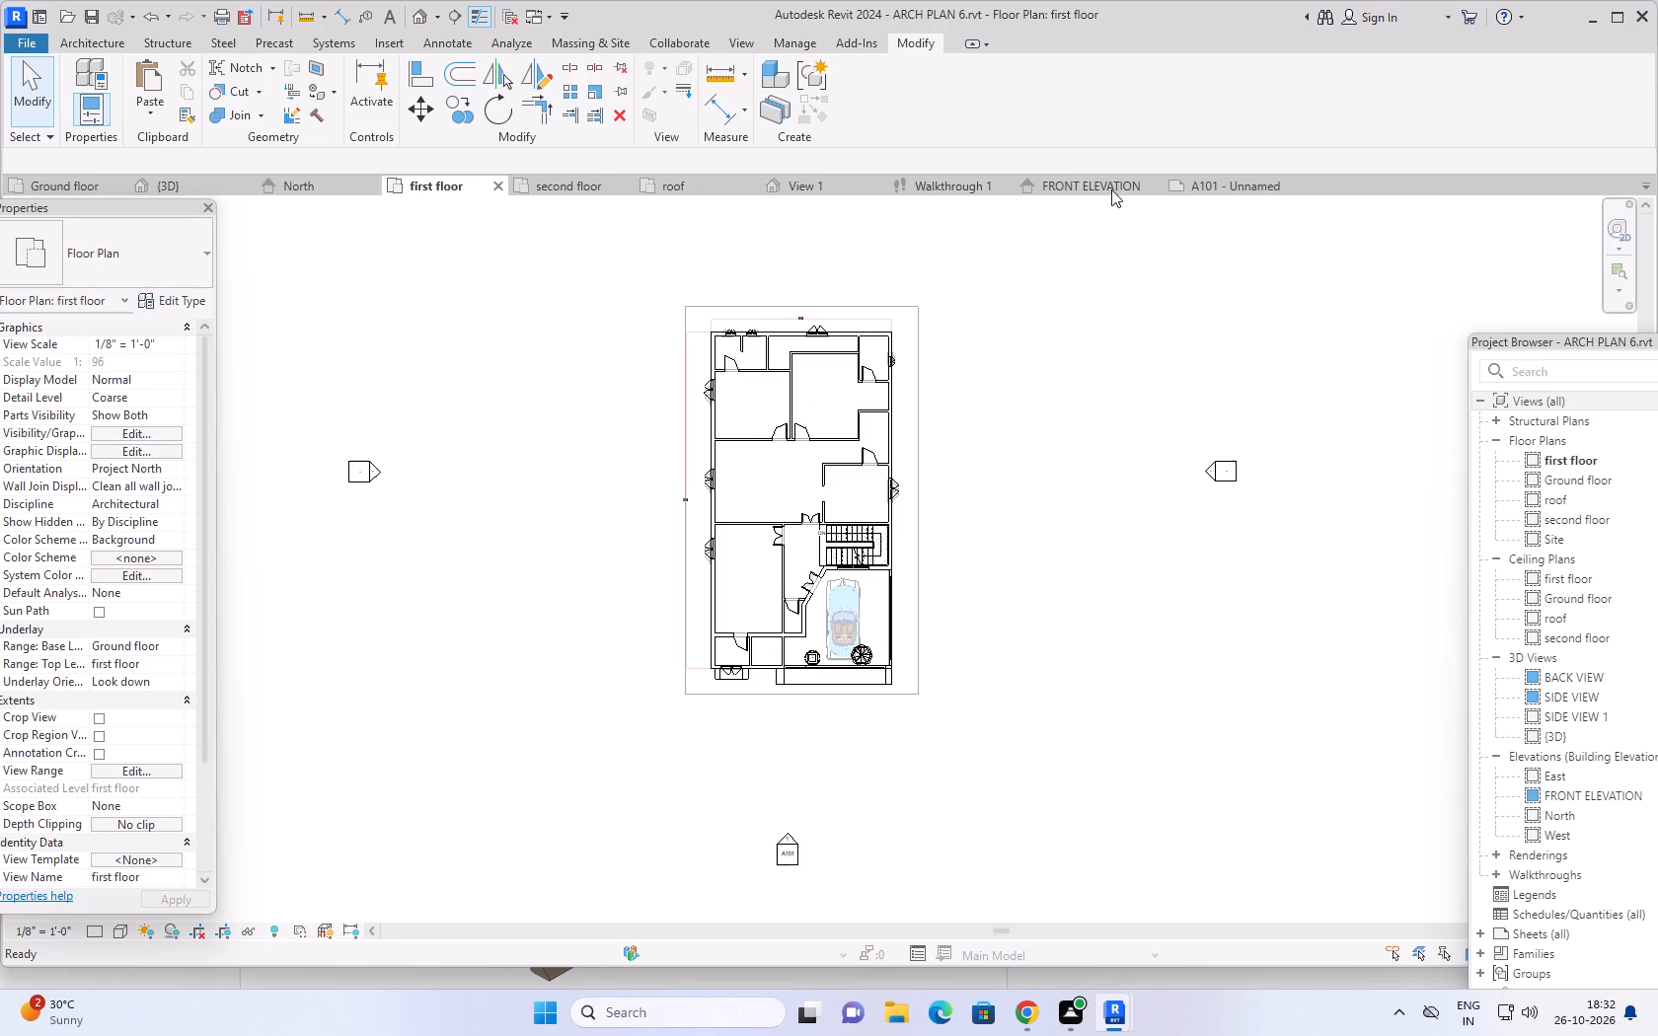
left_click(1152, 185)
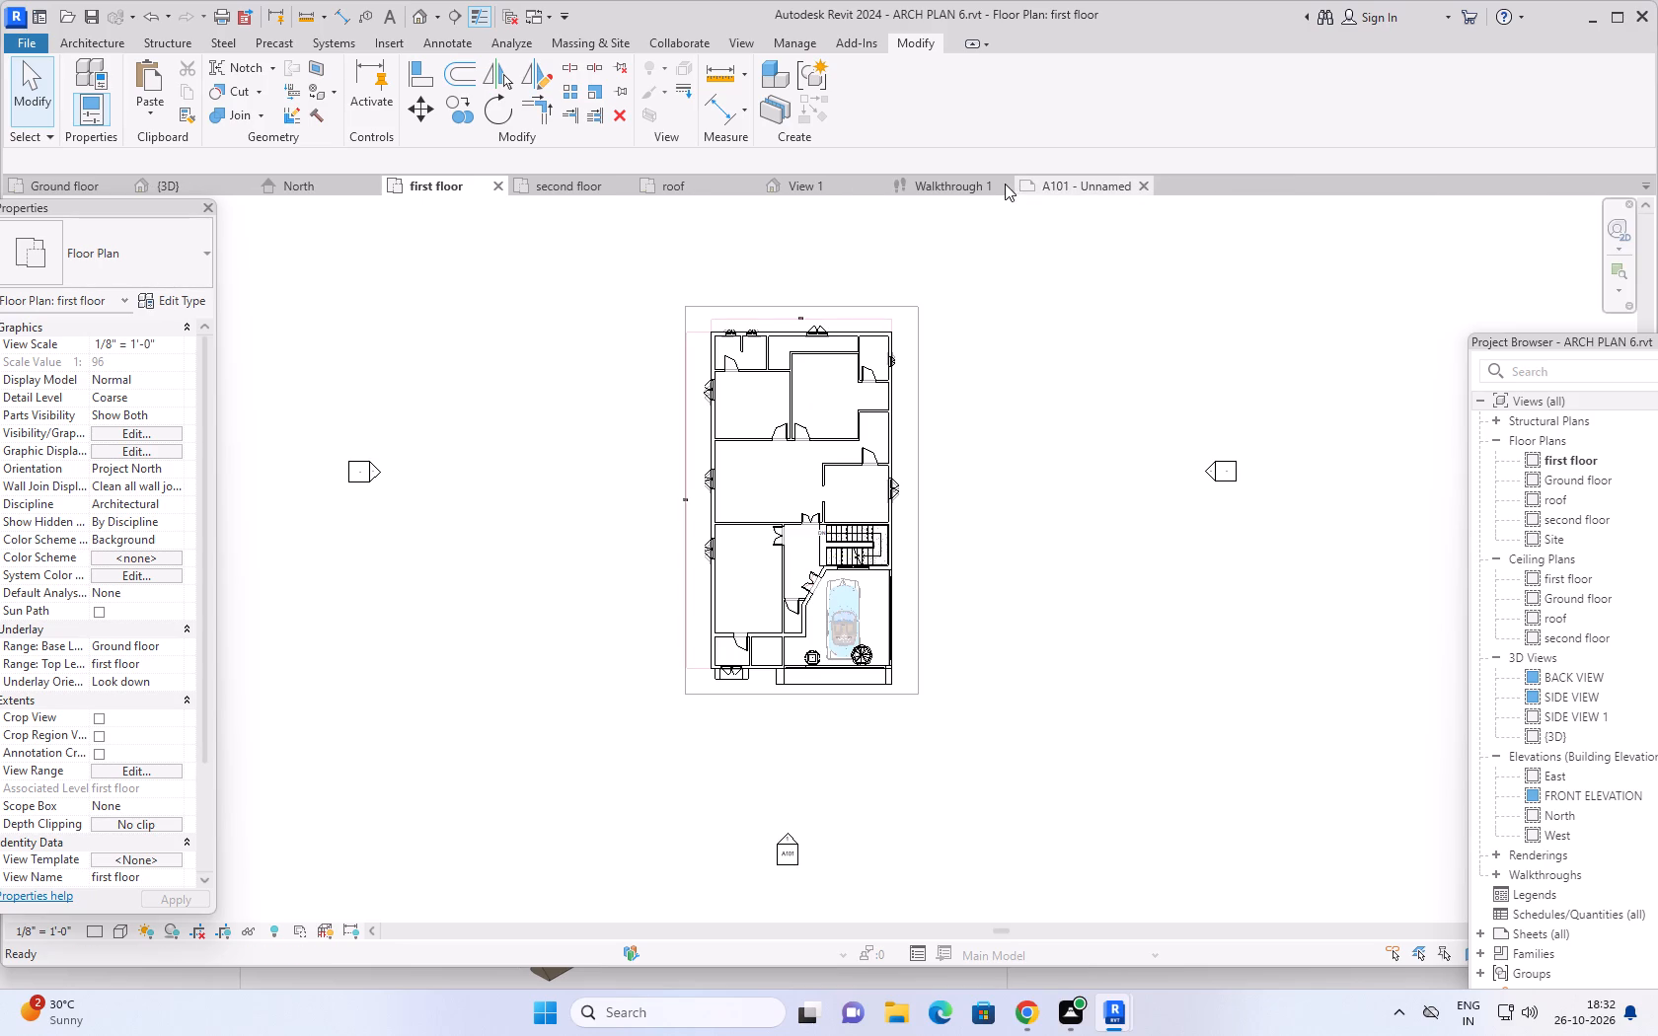
left_click(1001, 183)
left_click(879, 182)
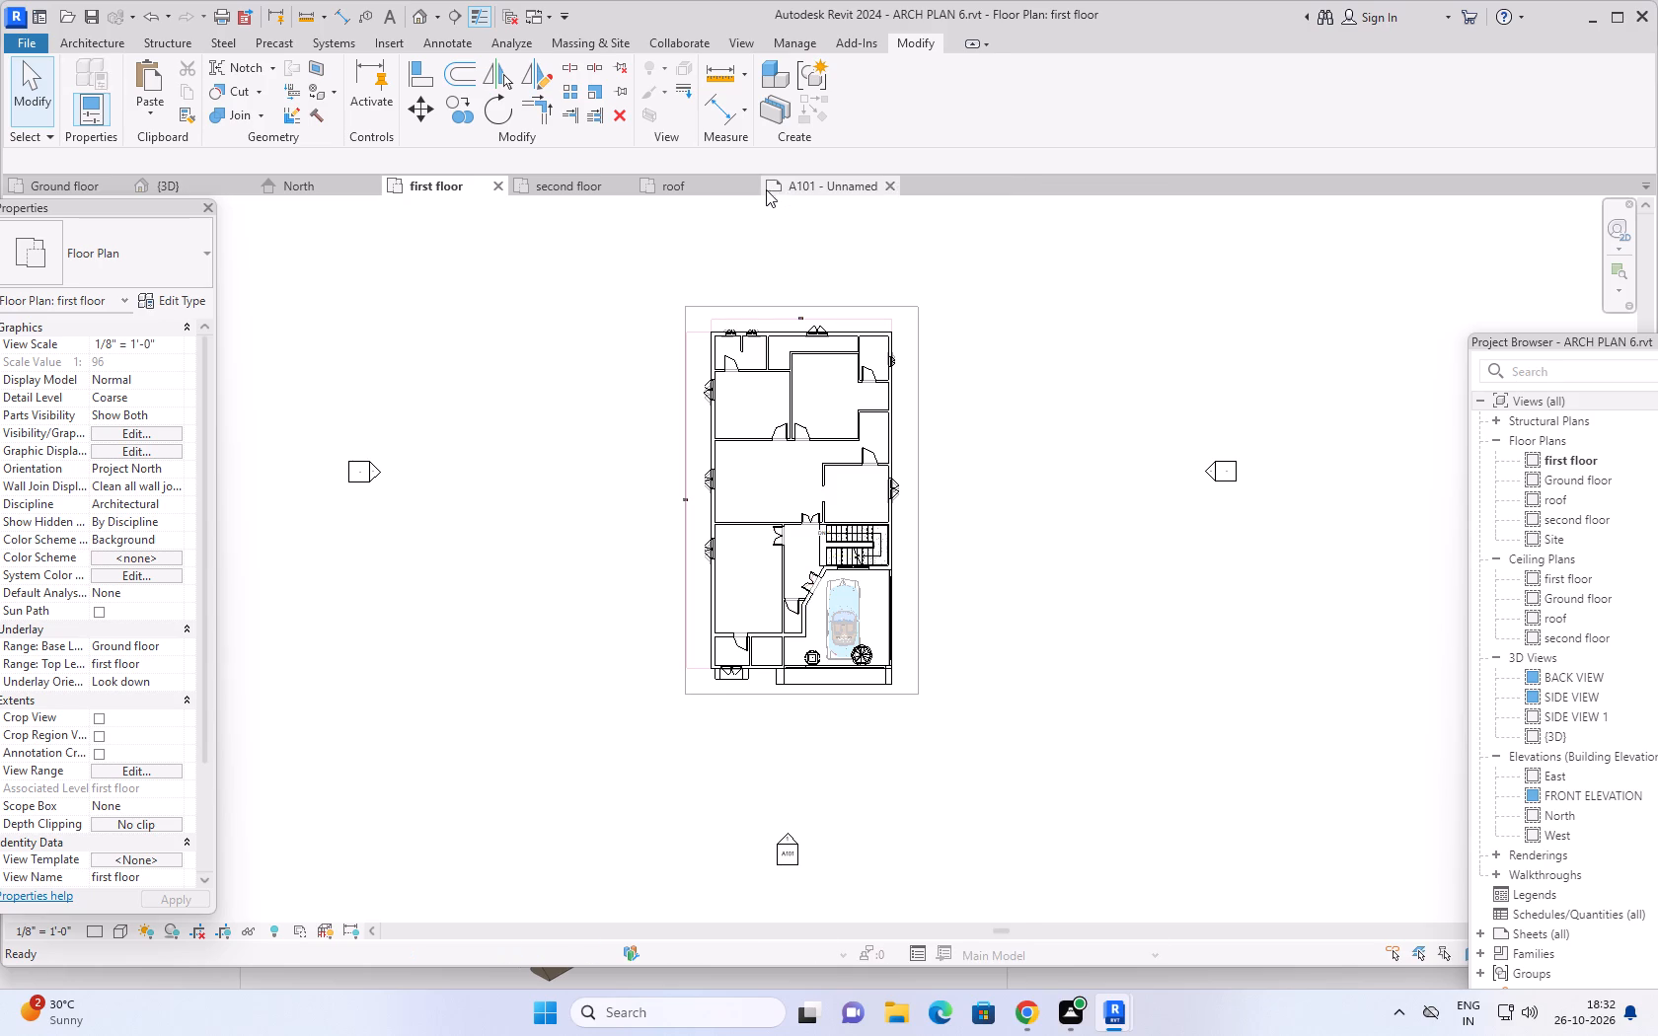
left_click(744, 183)
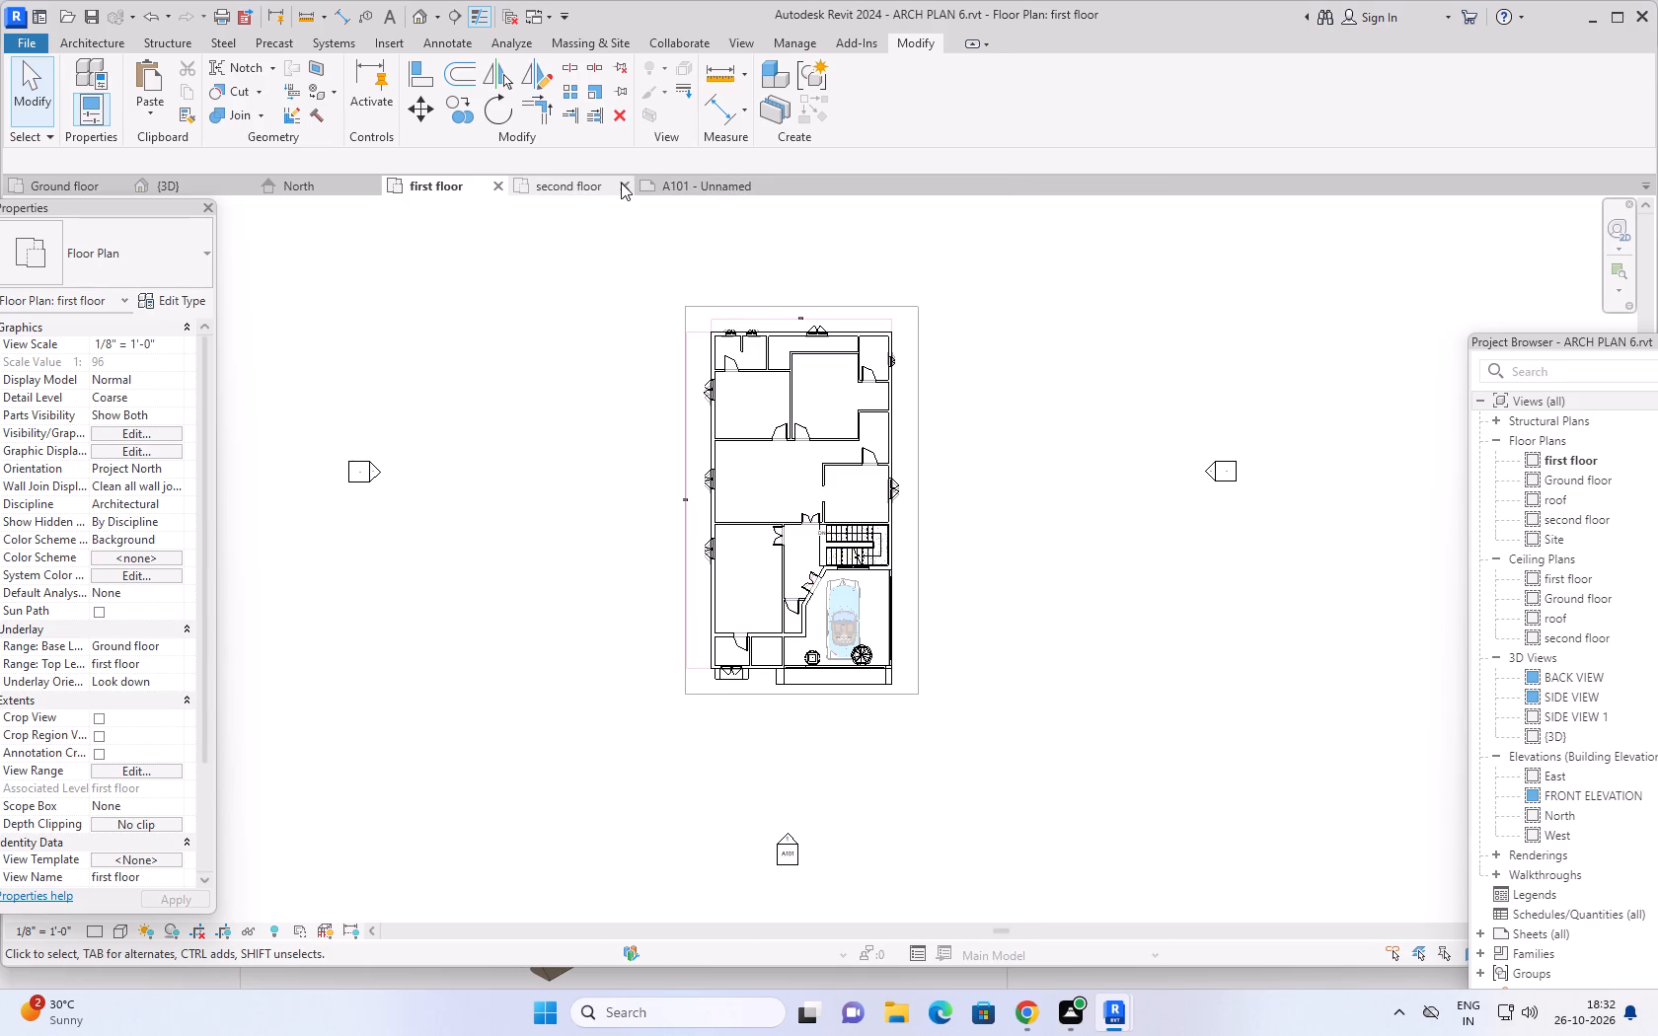
left_click(621, 183)
left_click(370, 185)
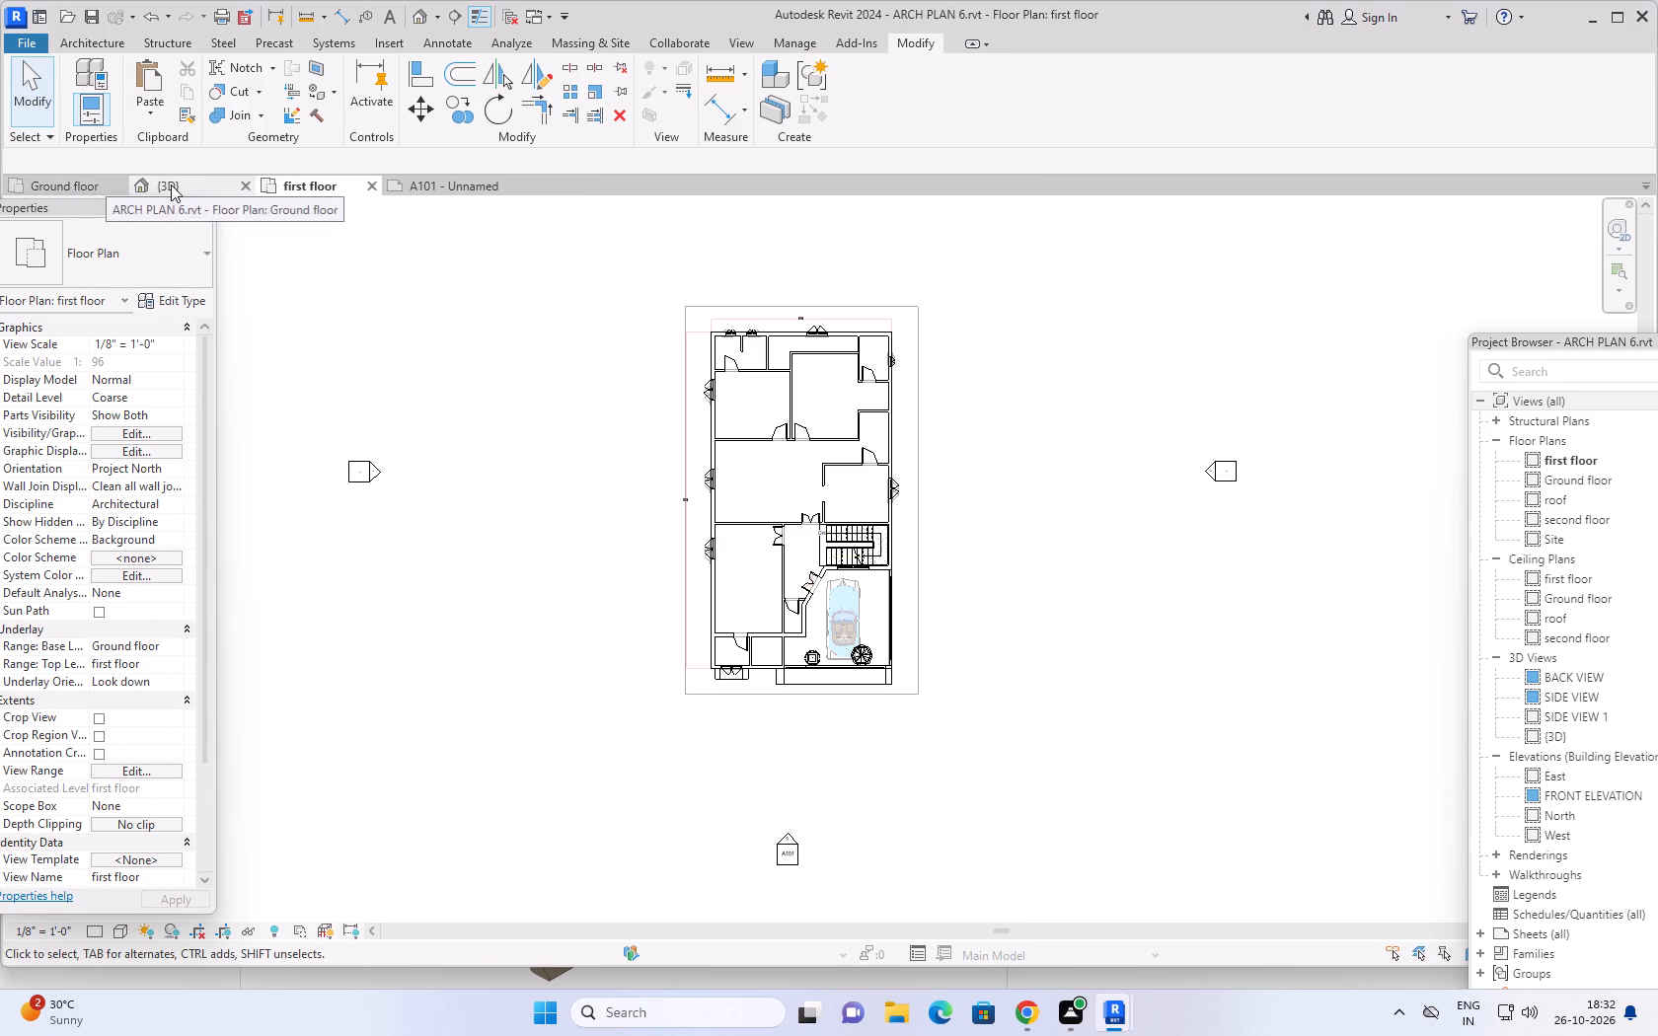
Switch to the {3D} view of the house and save the ARCH PLAN 6 project.
left_click(173, 185)
middle_click_drag(772, 340, 806, 390)
key("Escape")
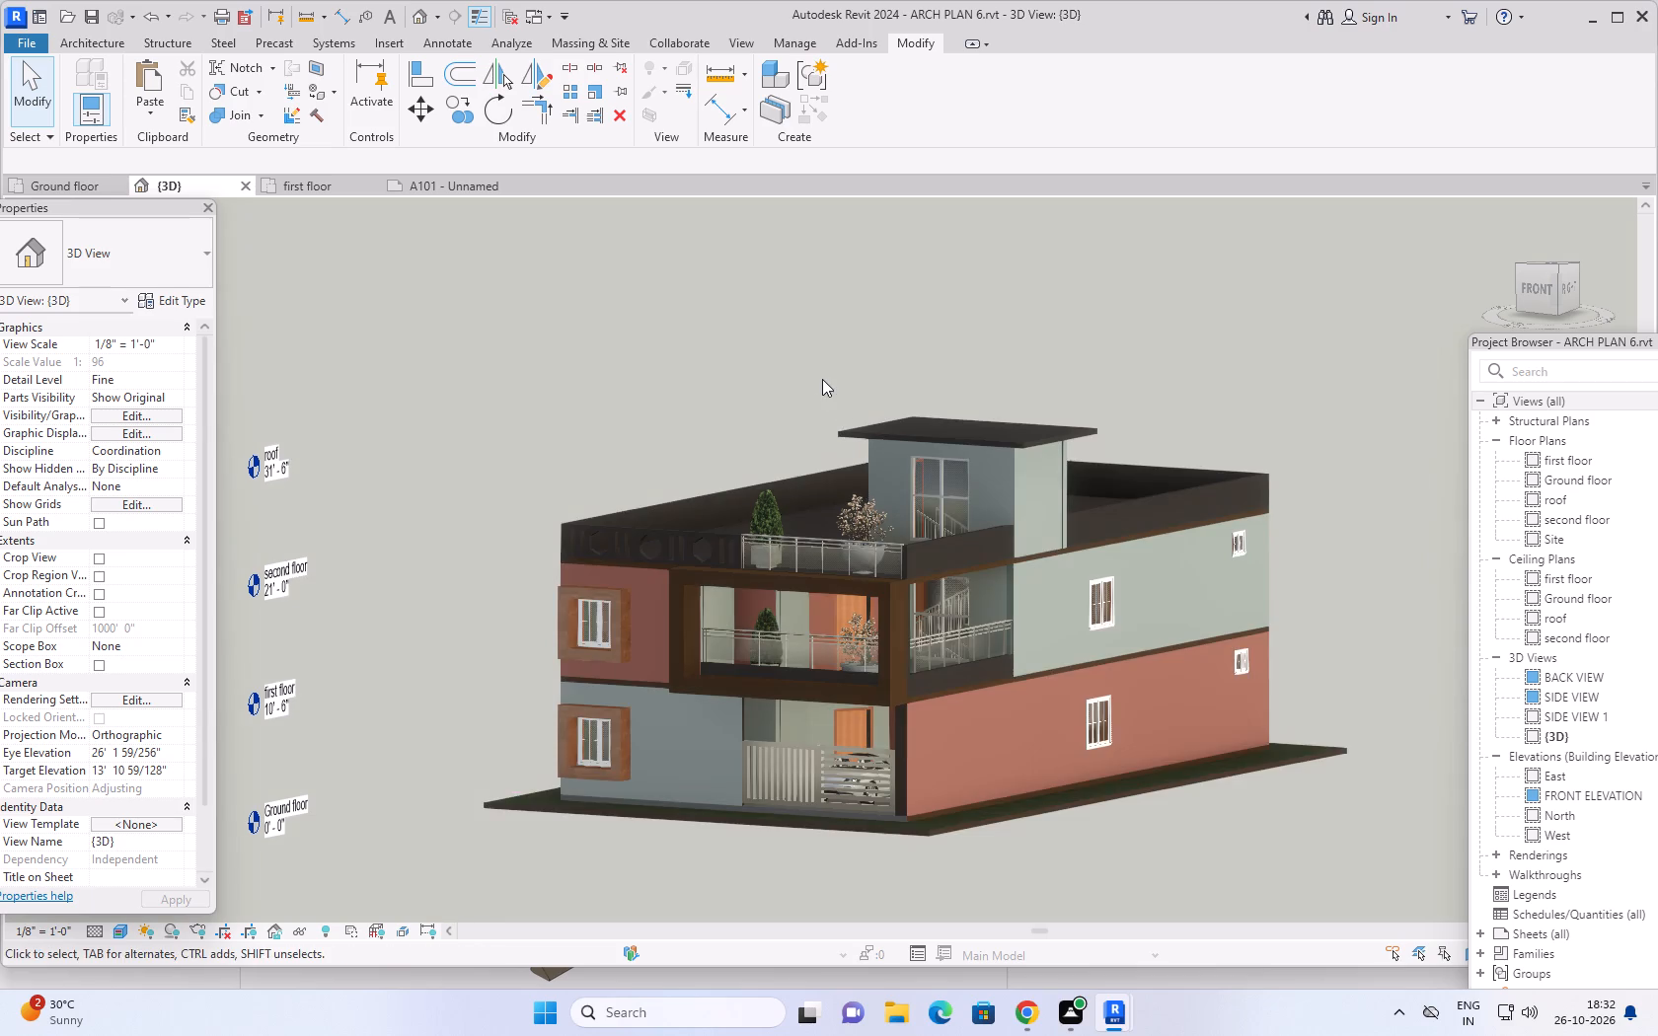
key("Escape")
scroll(891, 444, "down", 1)
middle_click_drag(888, 435, 861, 365)
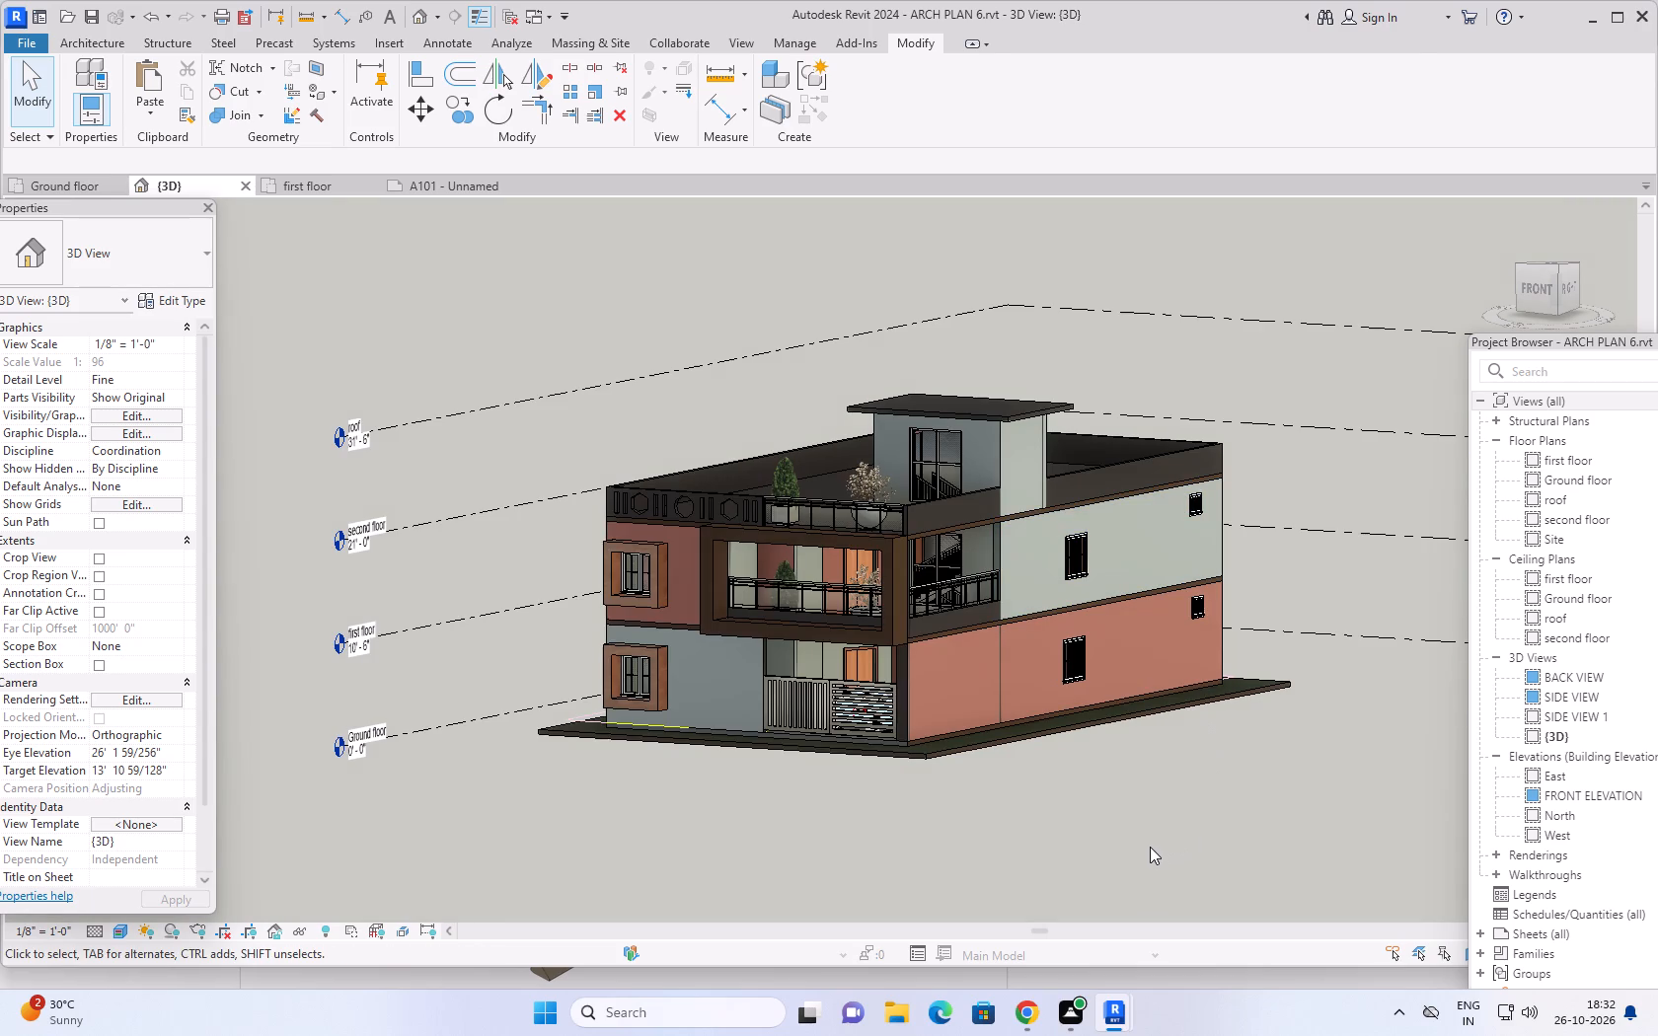
key("Escape")
key("ctrl+s")
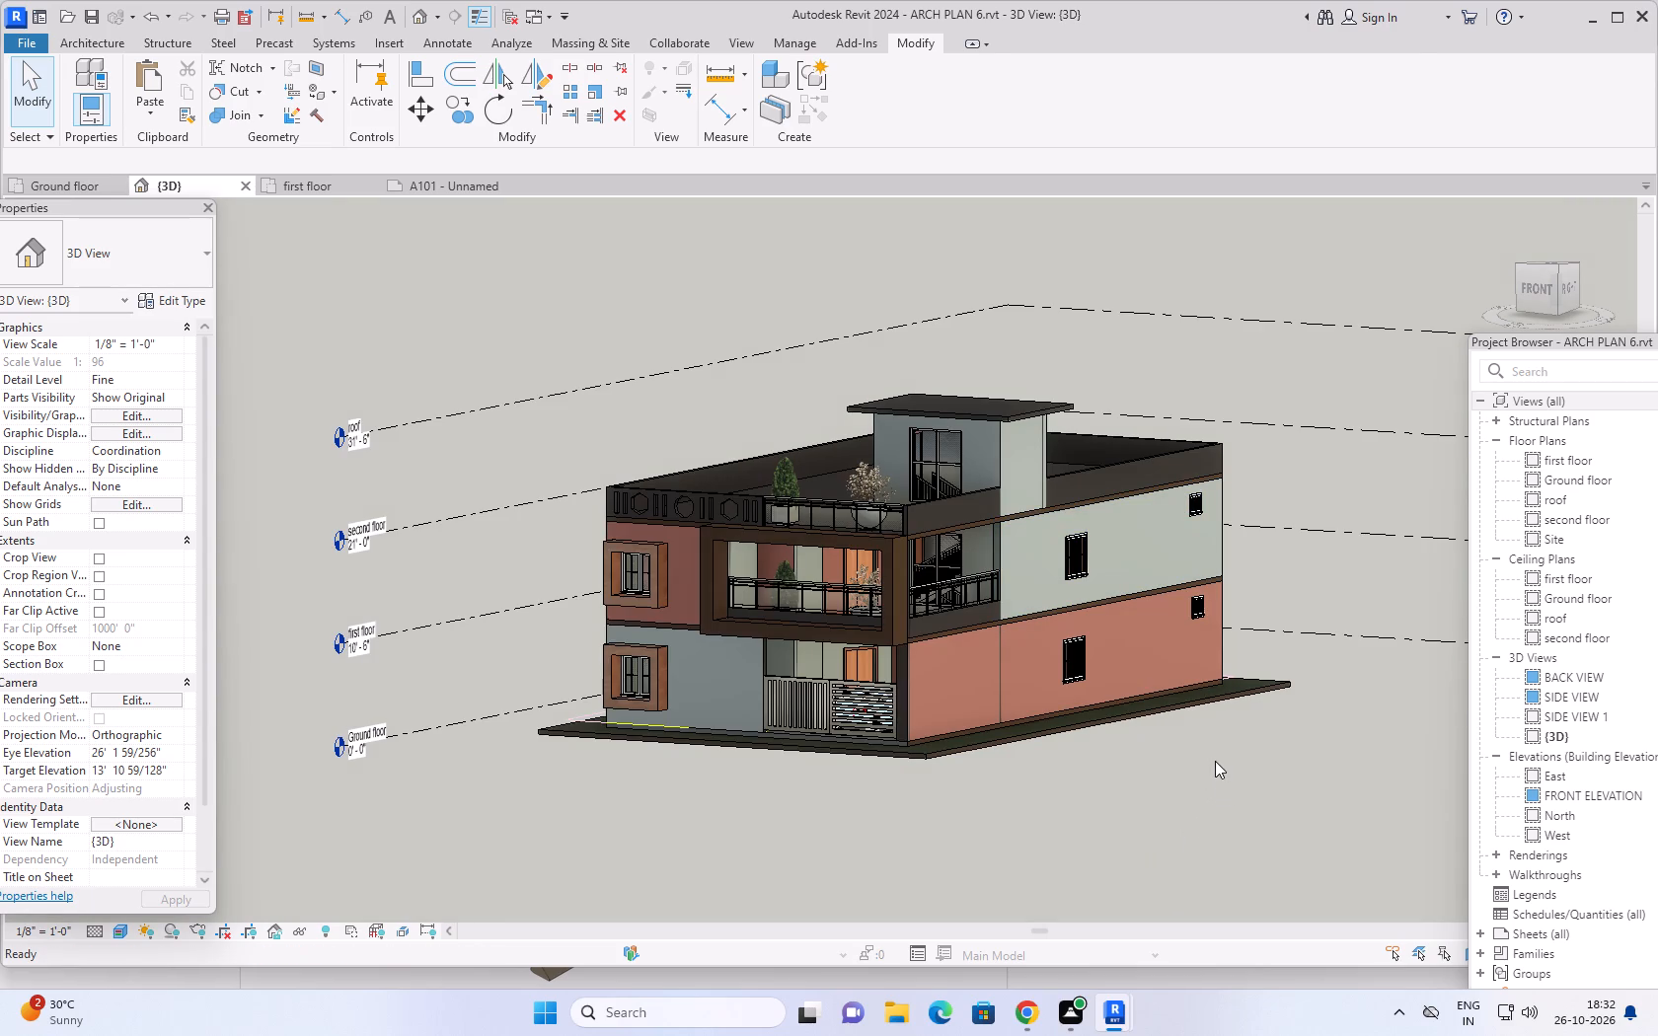
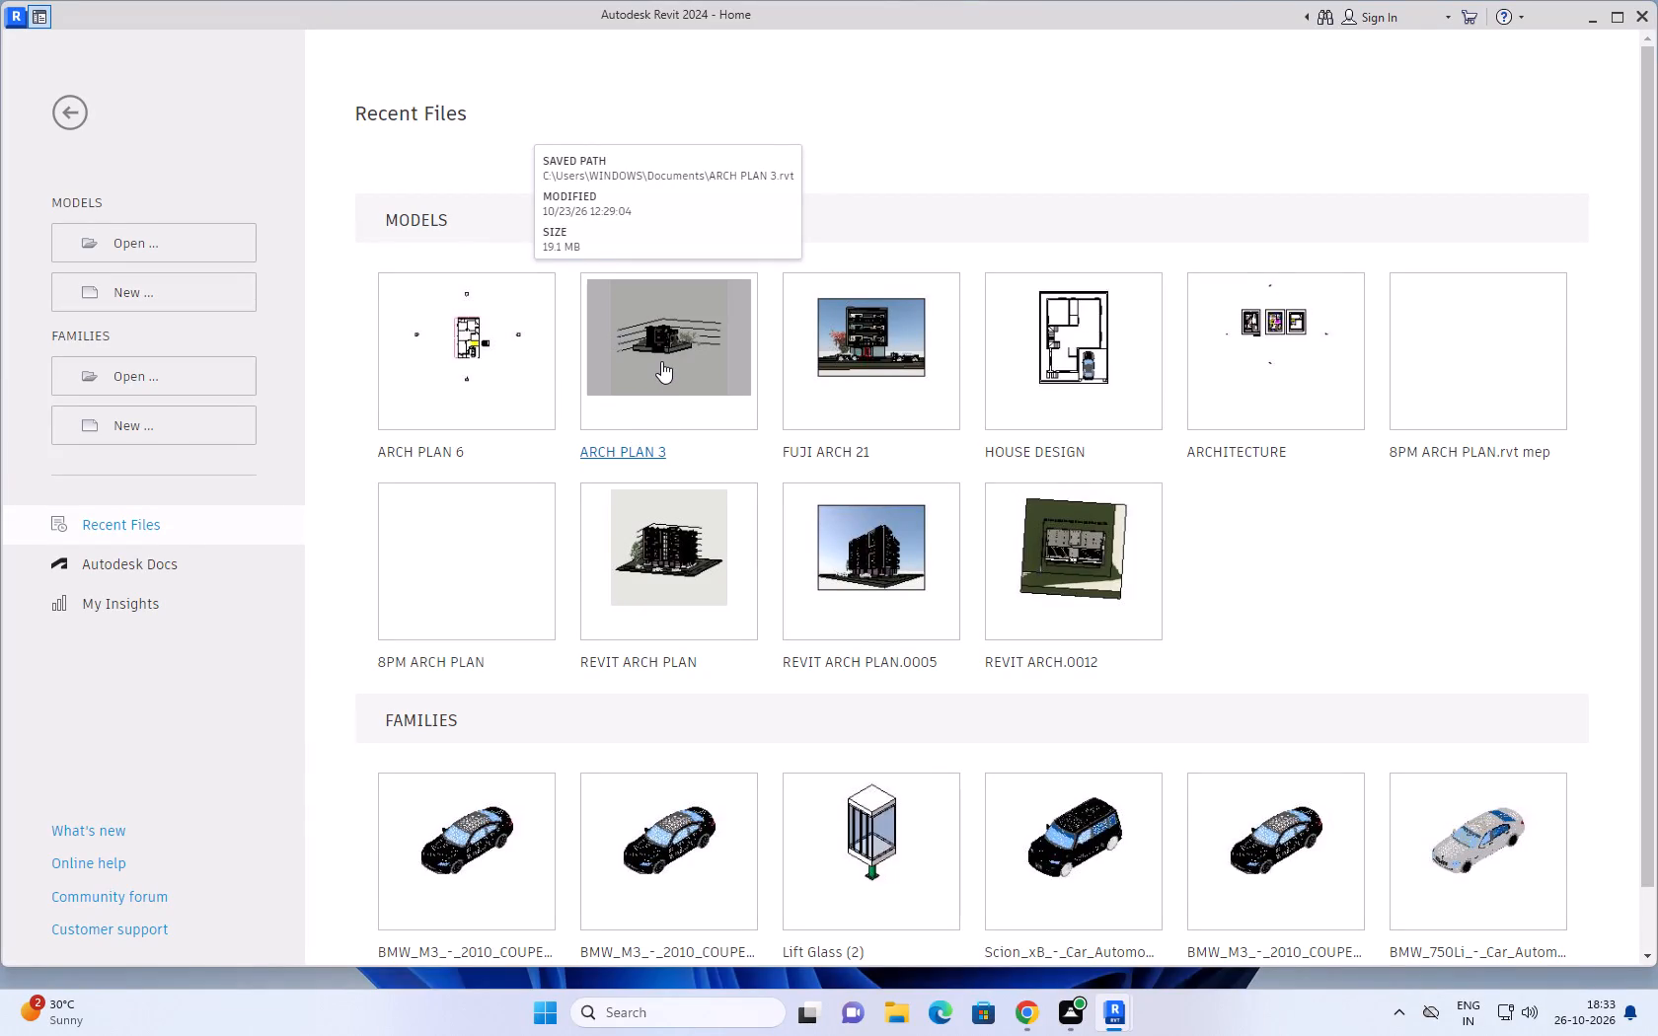
Open the ARCH PLAN 3 project from the recent models.
left_click(662, 357)
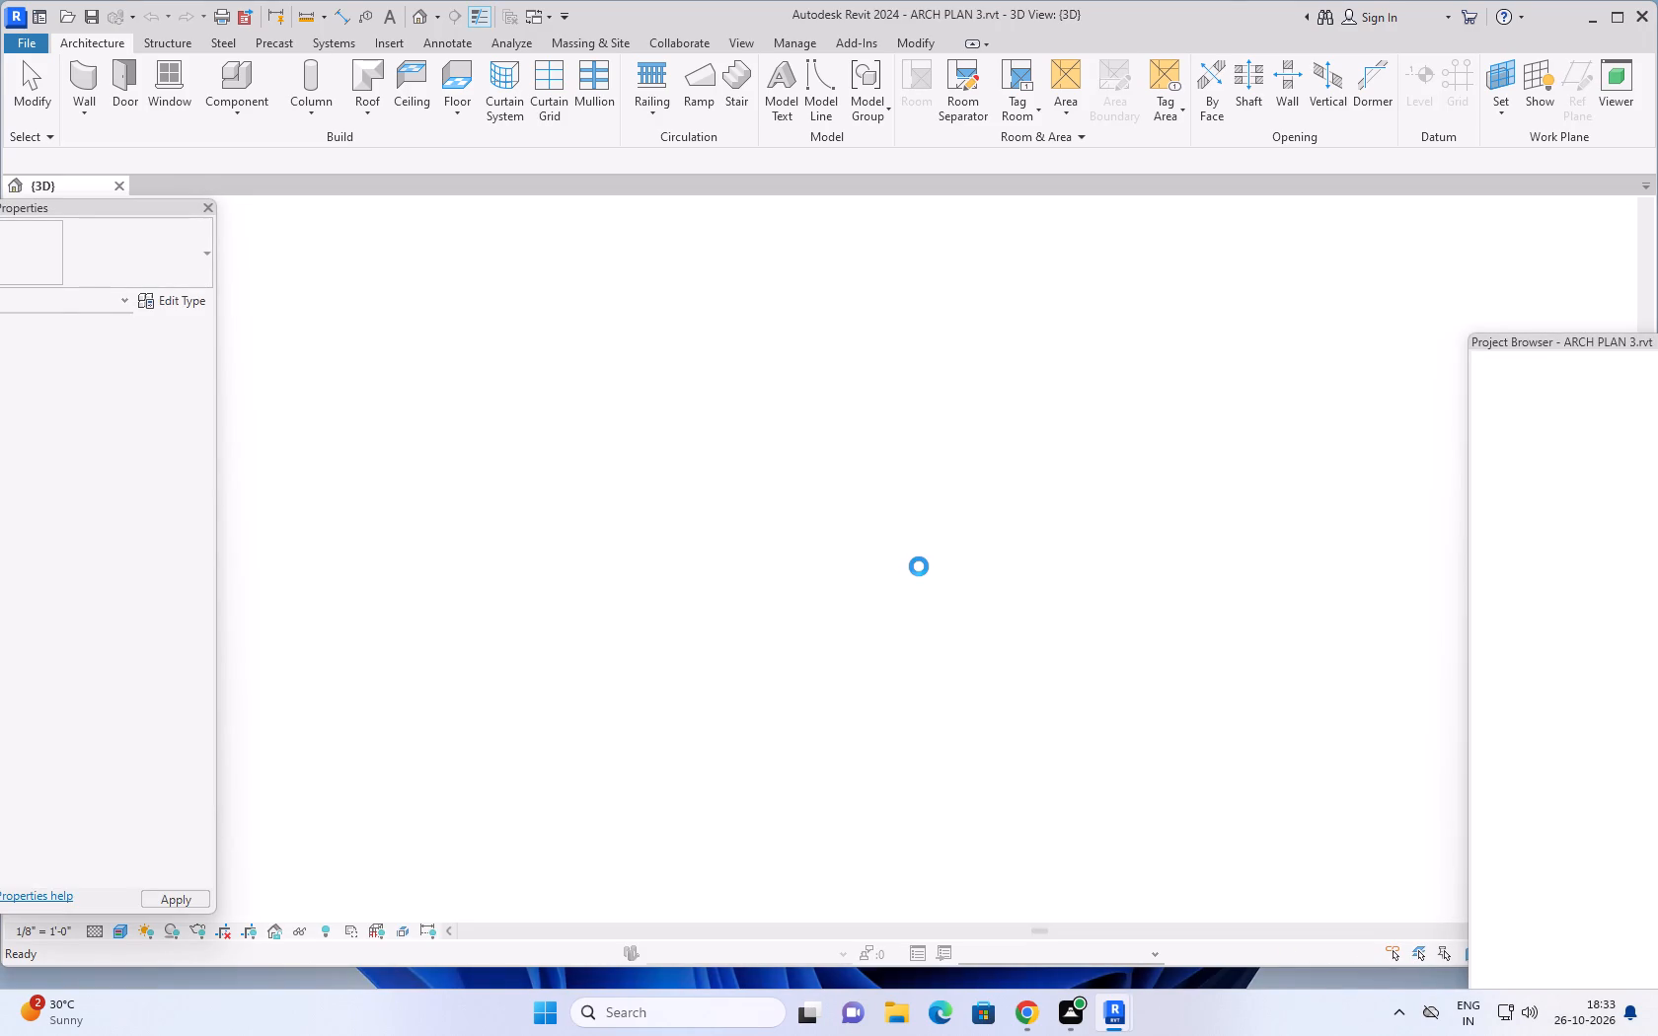
scroll(936, 492, "up", 5)
Examine the ARCH PLAN 3 house in the {3D} view from its front, right and front-left sides.
scroll(980, 475, "down", 3)
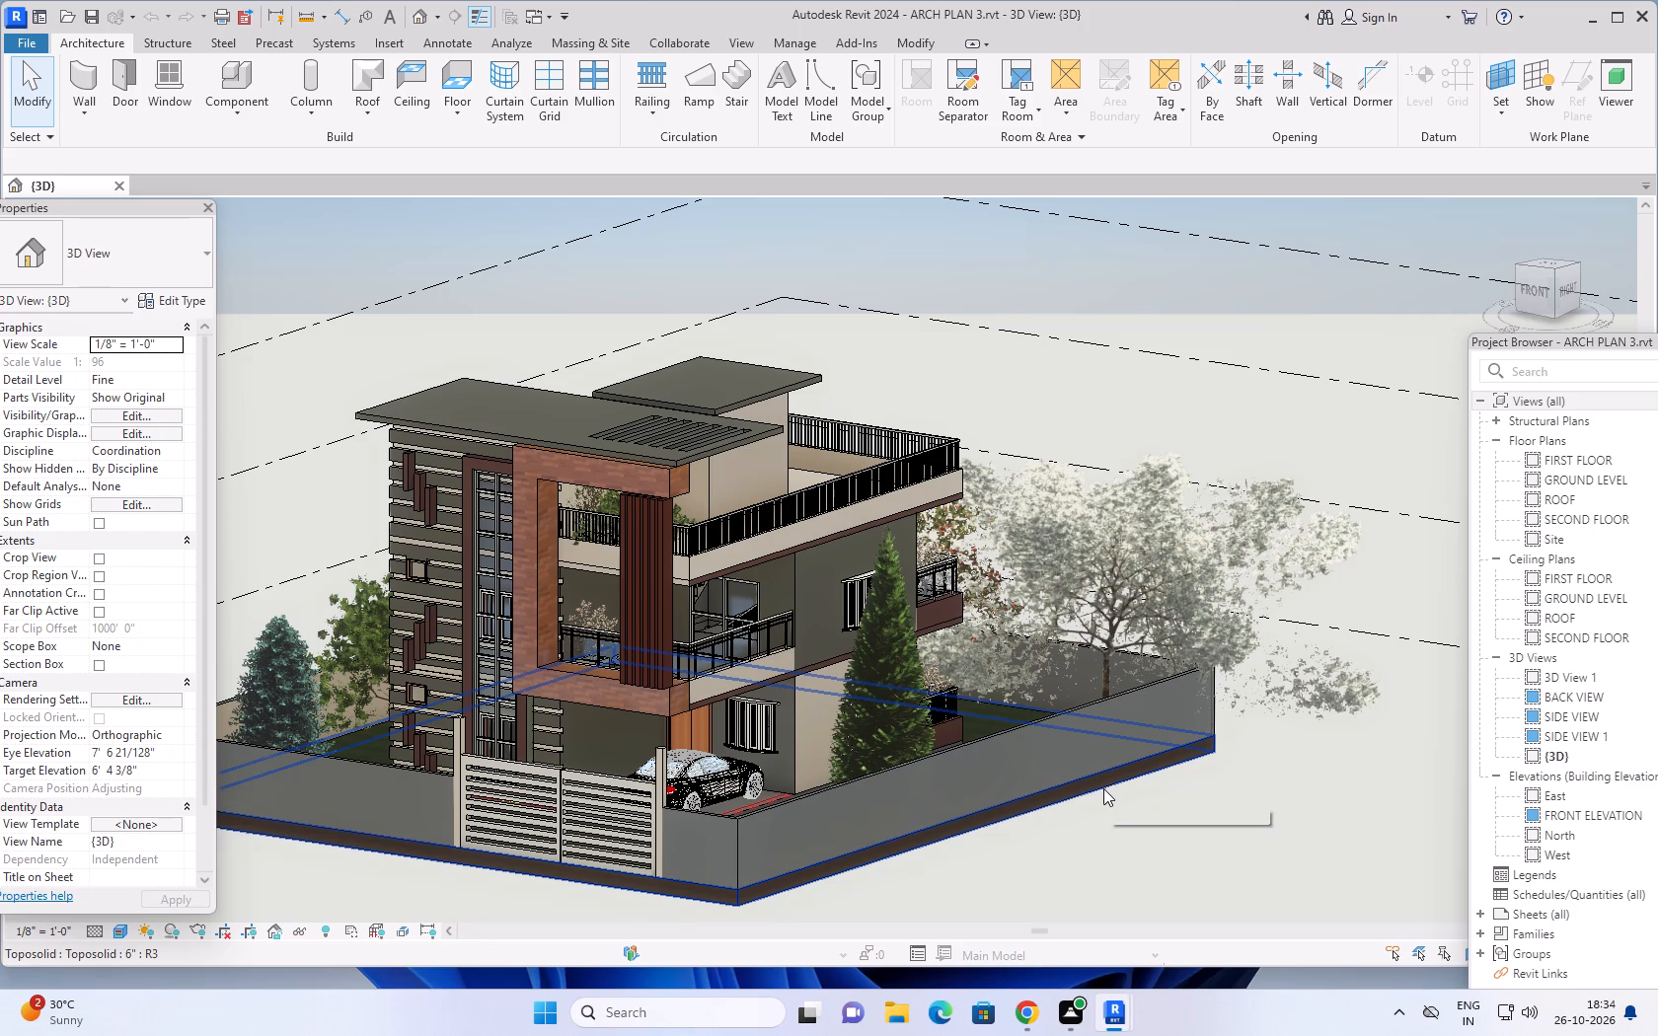
middle_click_drag(1148, 830, 1226, 788)
middle_click_drag(1189, 813, 1299, 776, "shift")
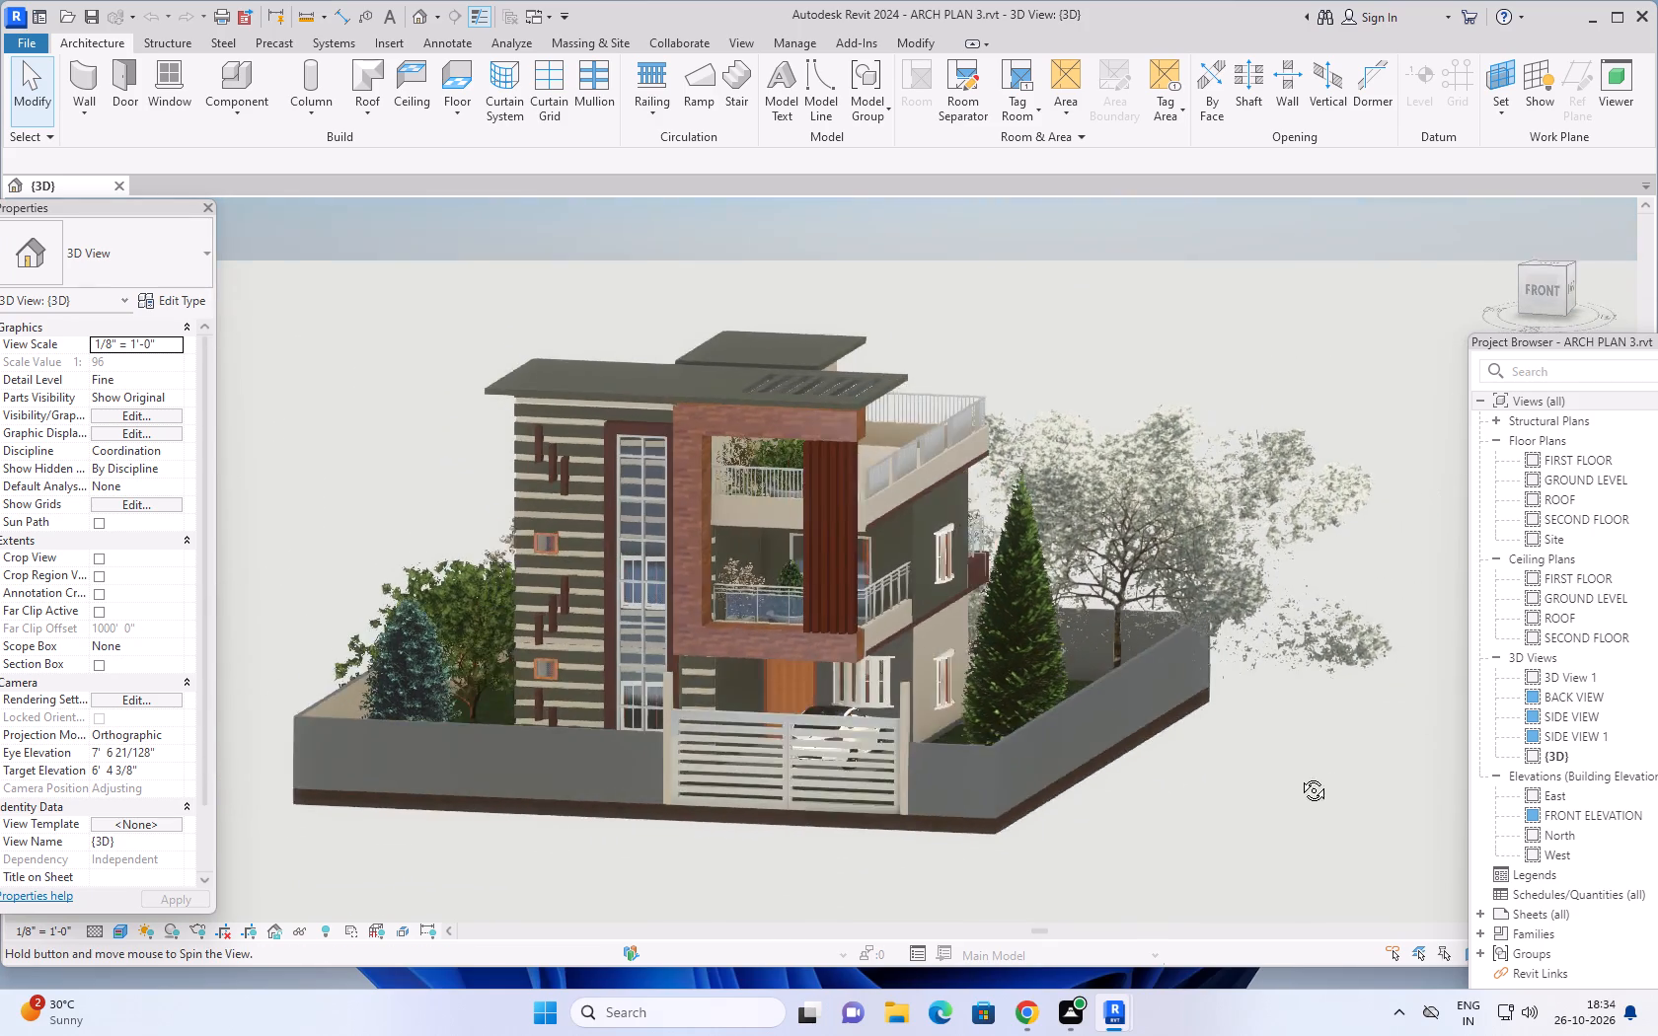
middle_click_drag(1299, 776, 1374, 743, "shift")
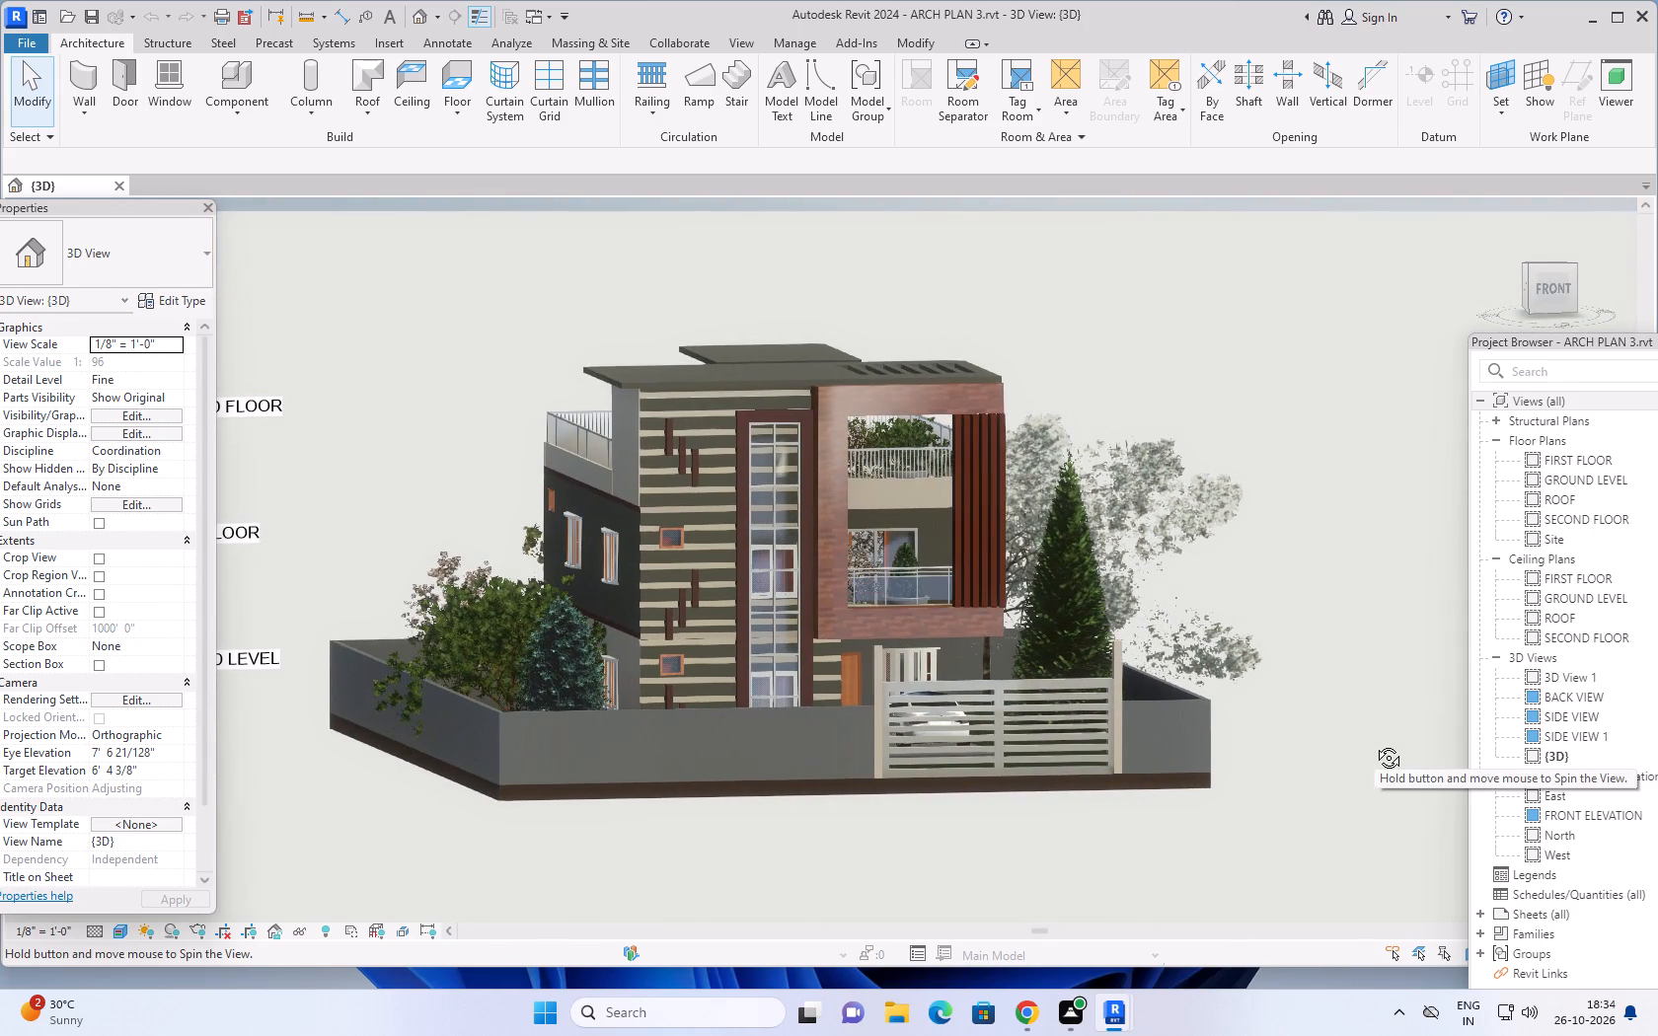
middle_click_drag(1374, 743, 941, 807, "shift")
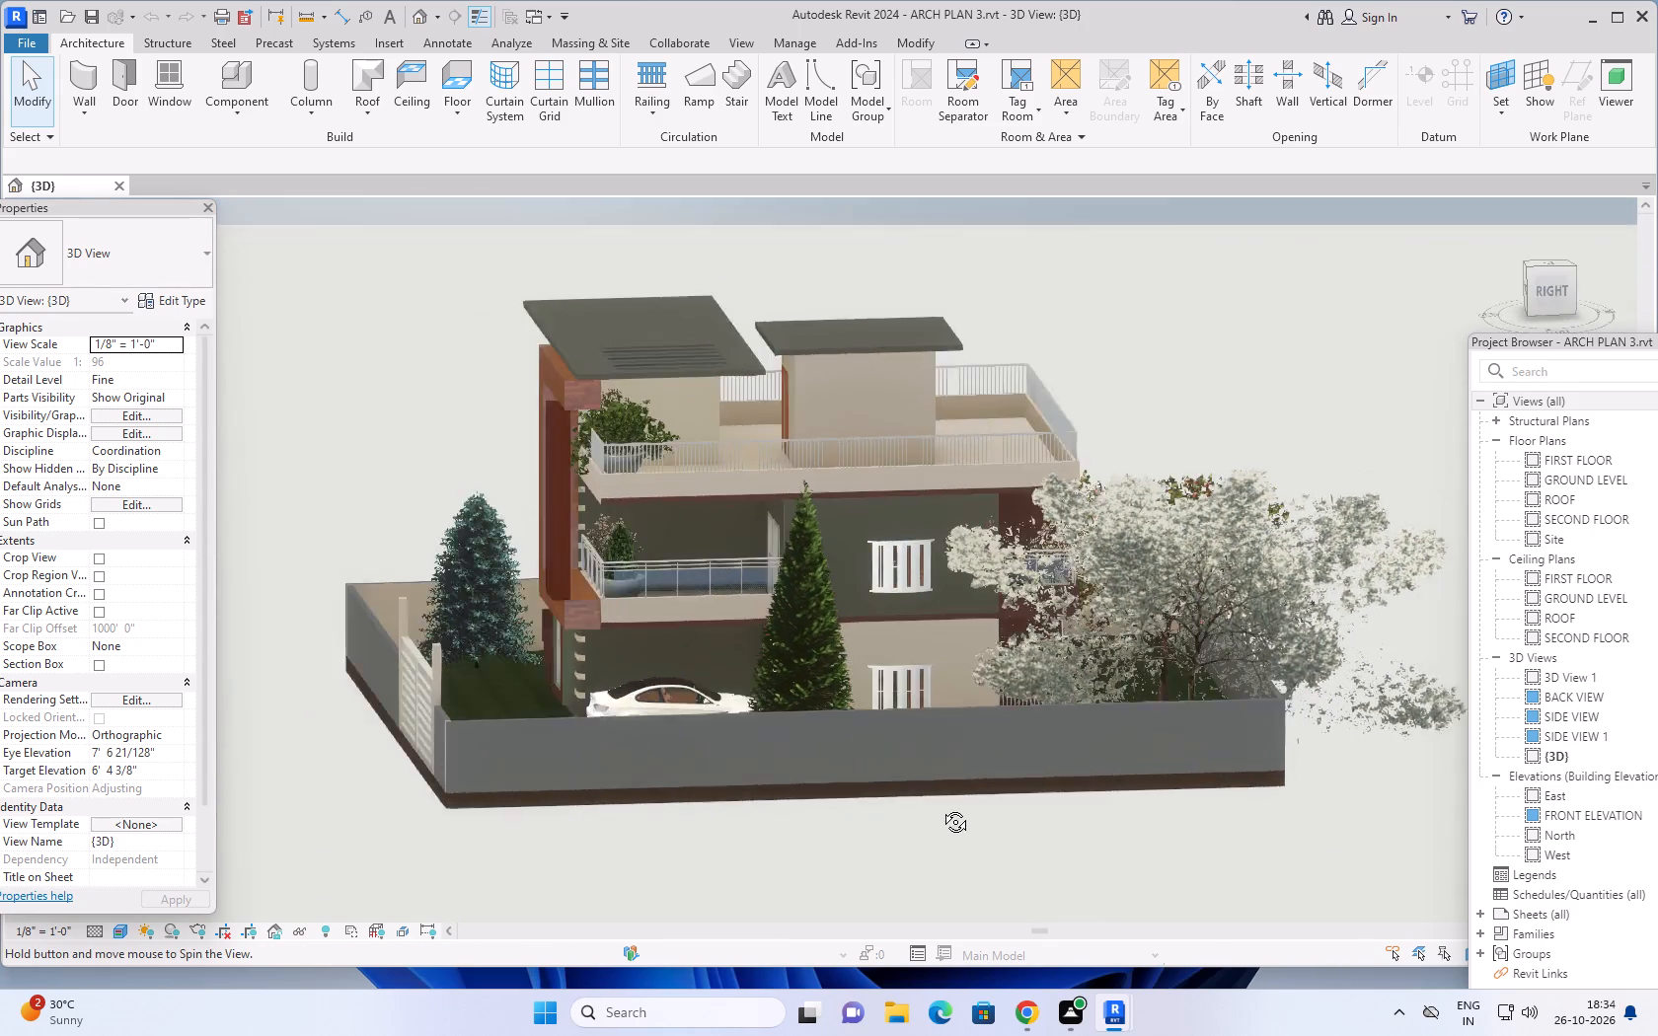
middle_click_drag(941, 807, 1323, 766, "shift")
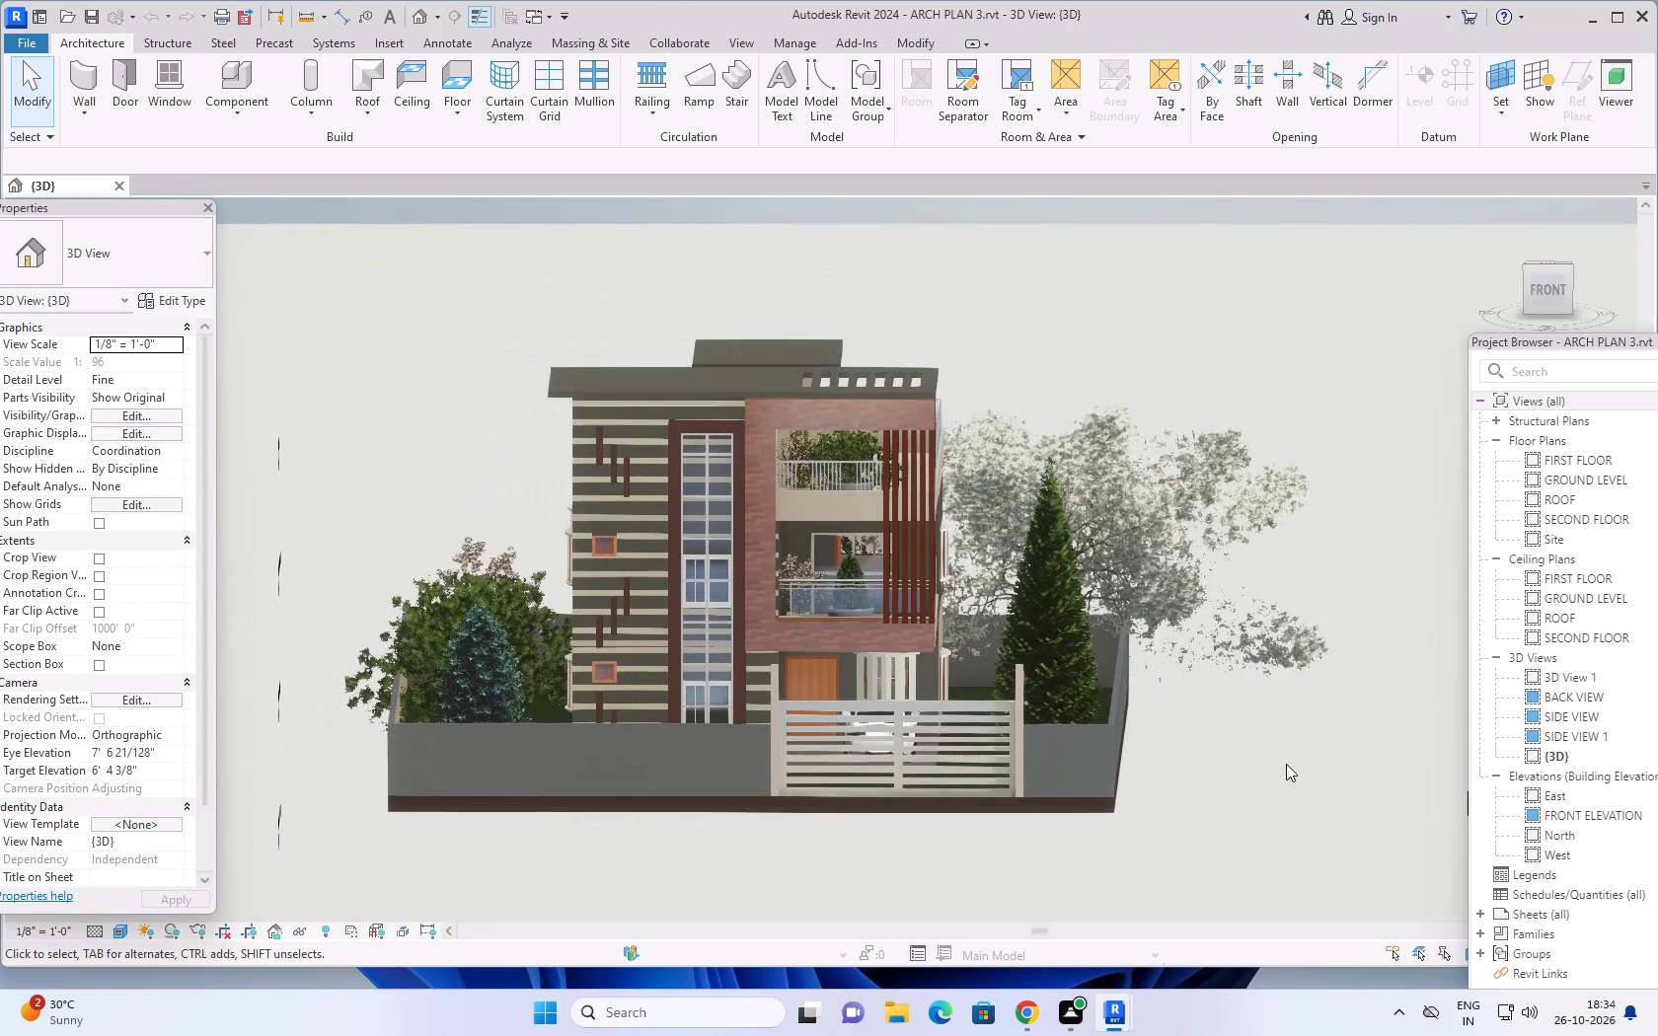
scroll(1286, 764, "down", 2)
middle_click_drag(1276, 764, 1372, 748, "shift")
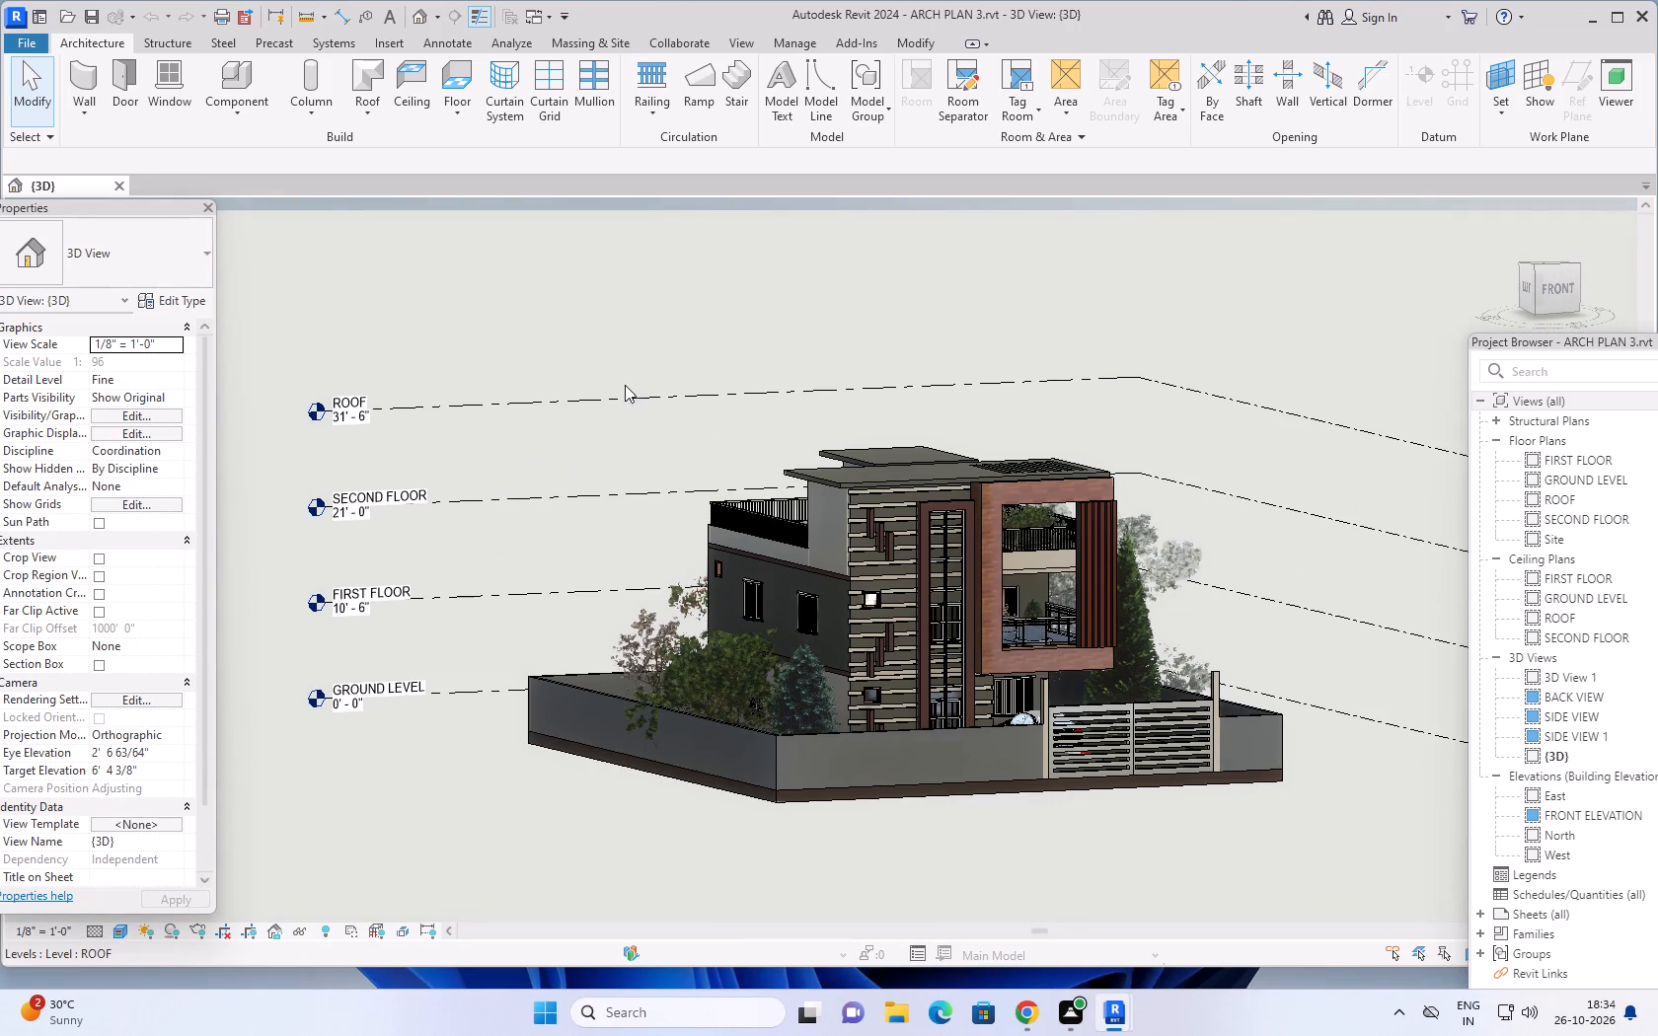
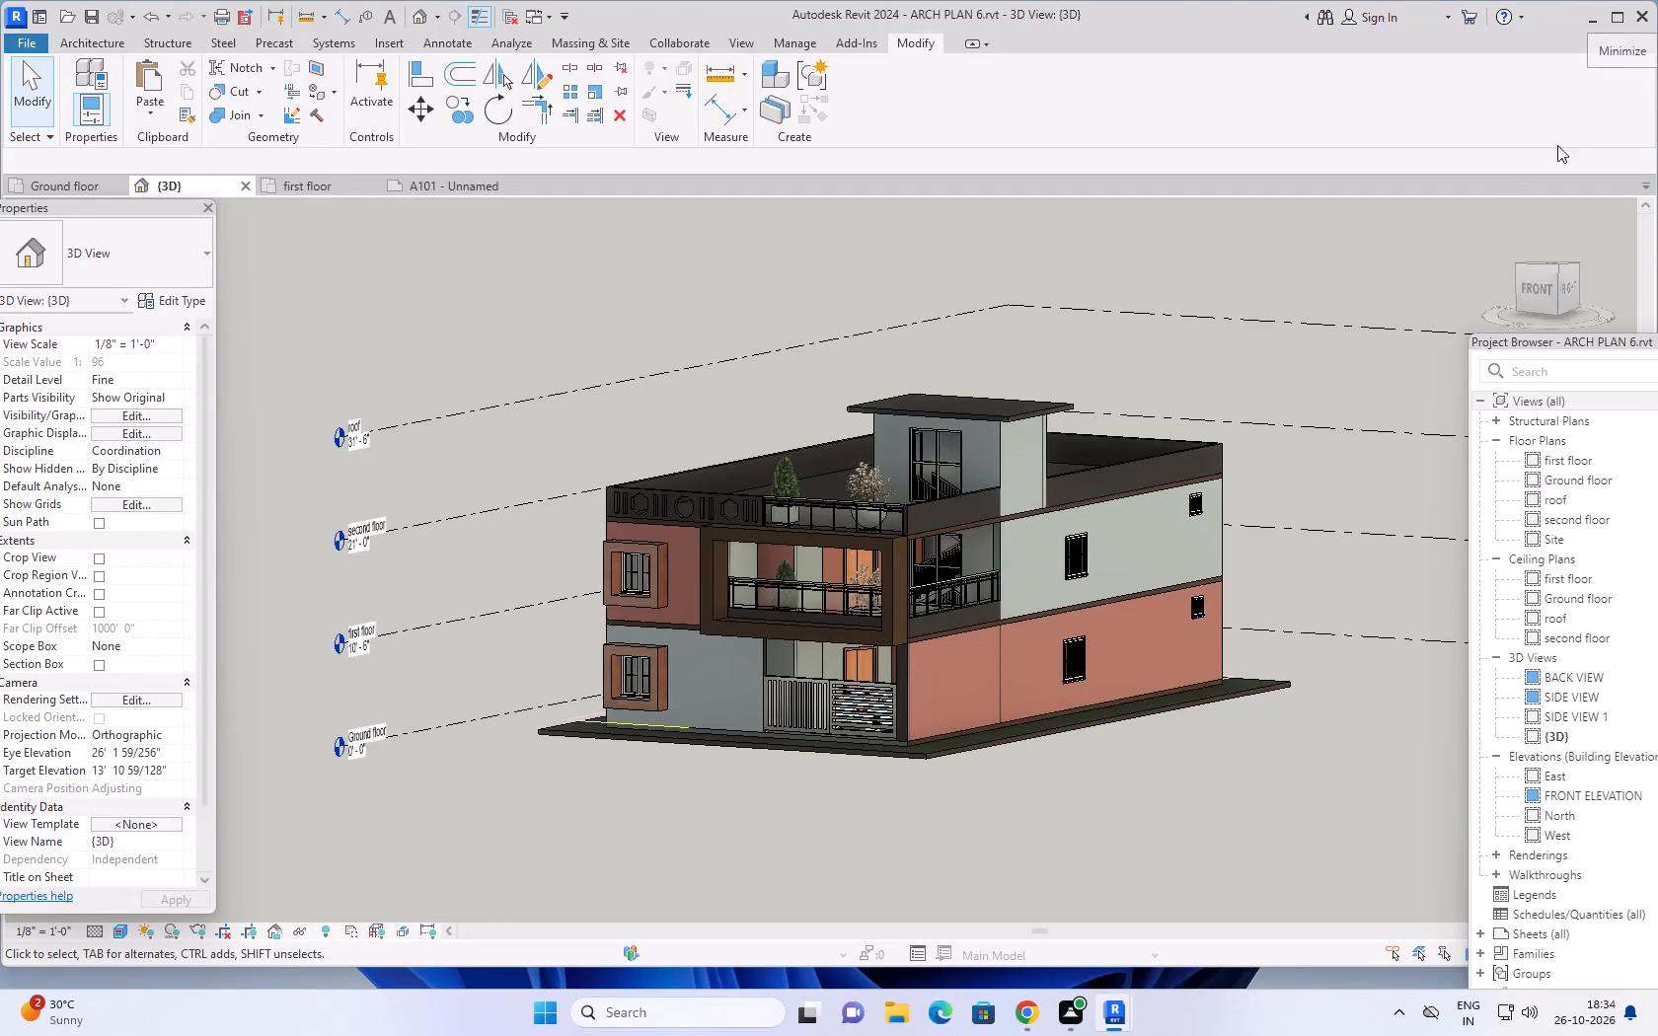
Switch back to the ARCH PLAN 3 project window and close it.
left_click(1170, 925)
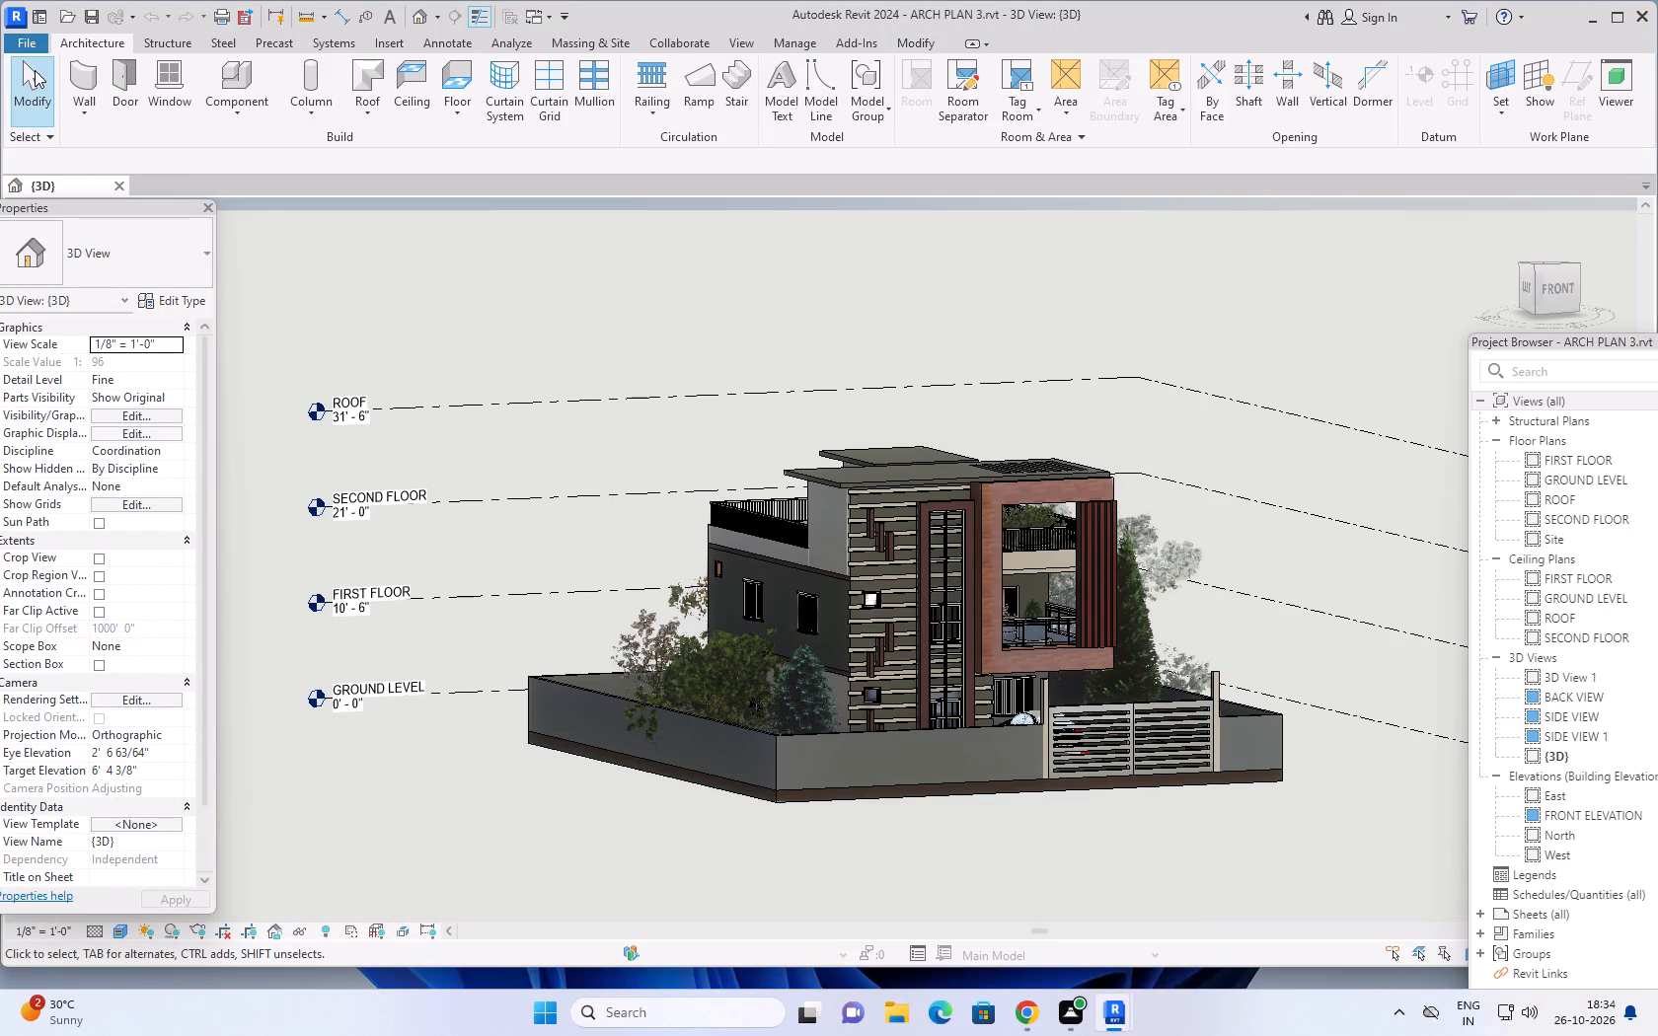
left_click(1644, 15)
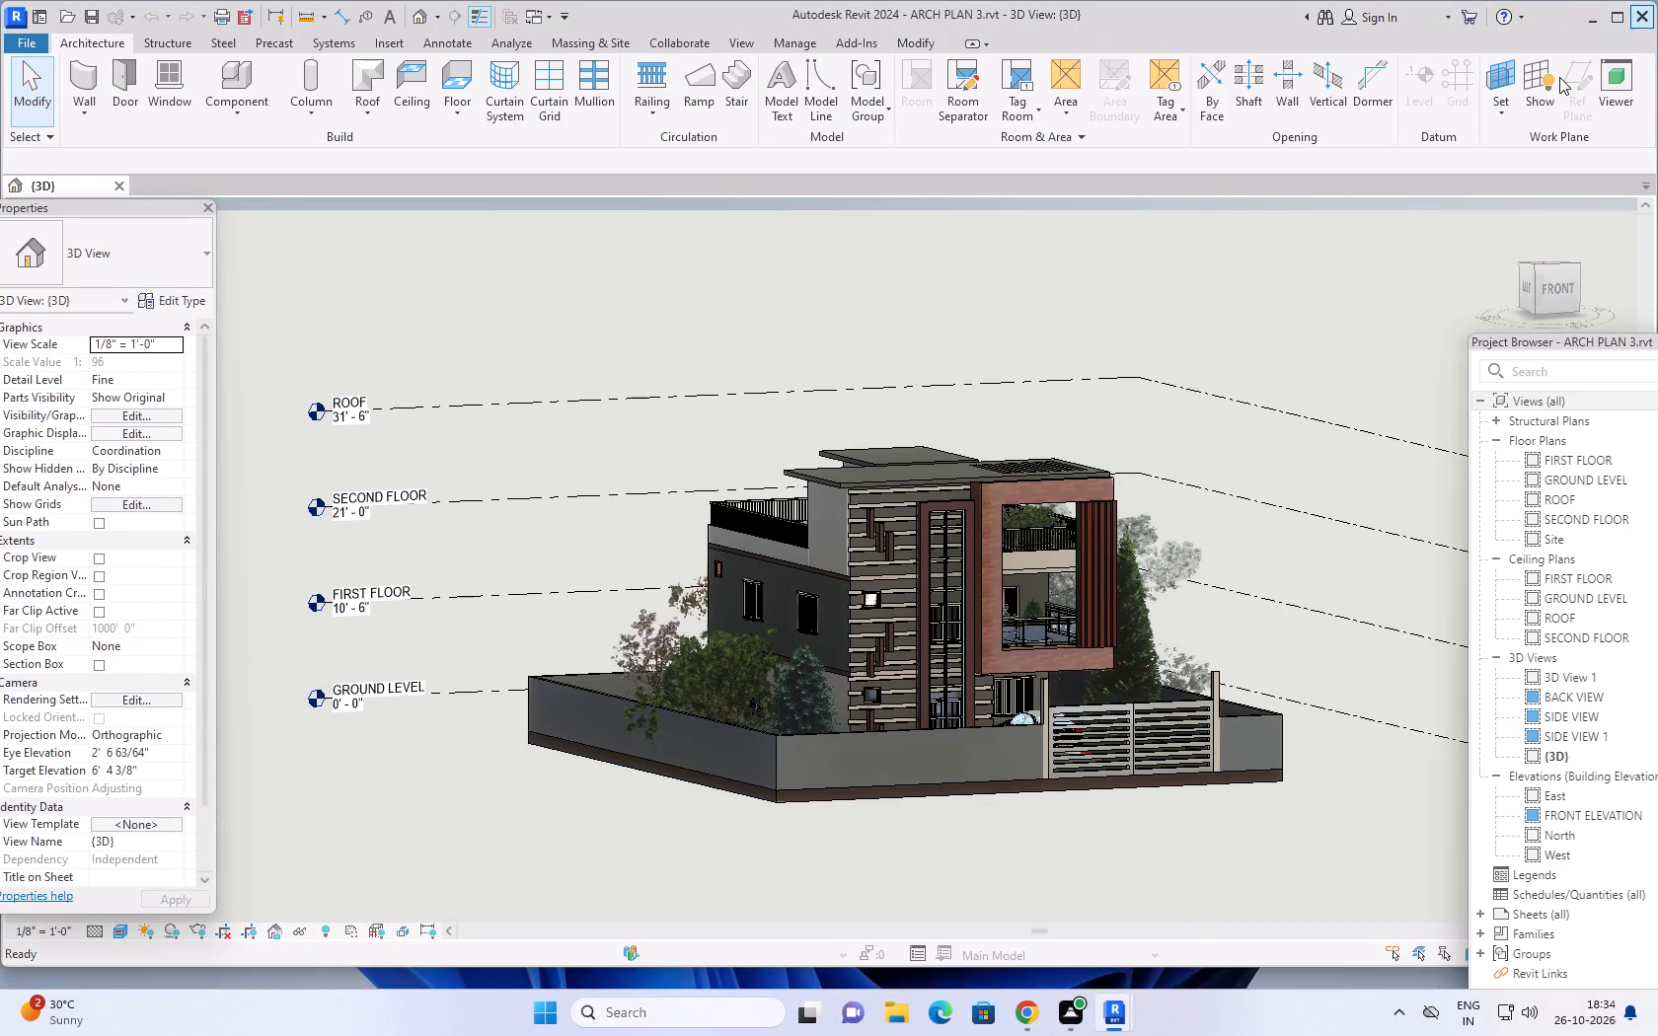
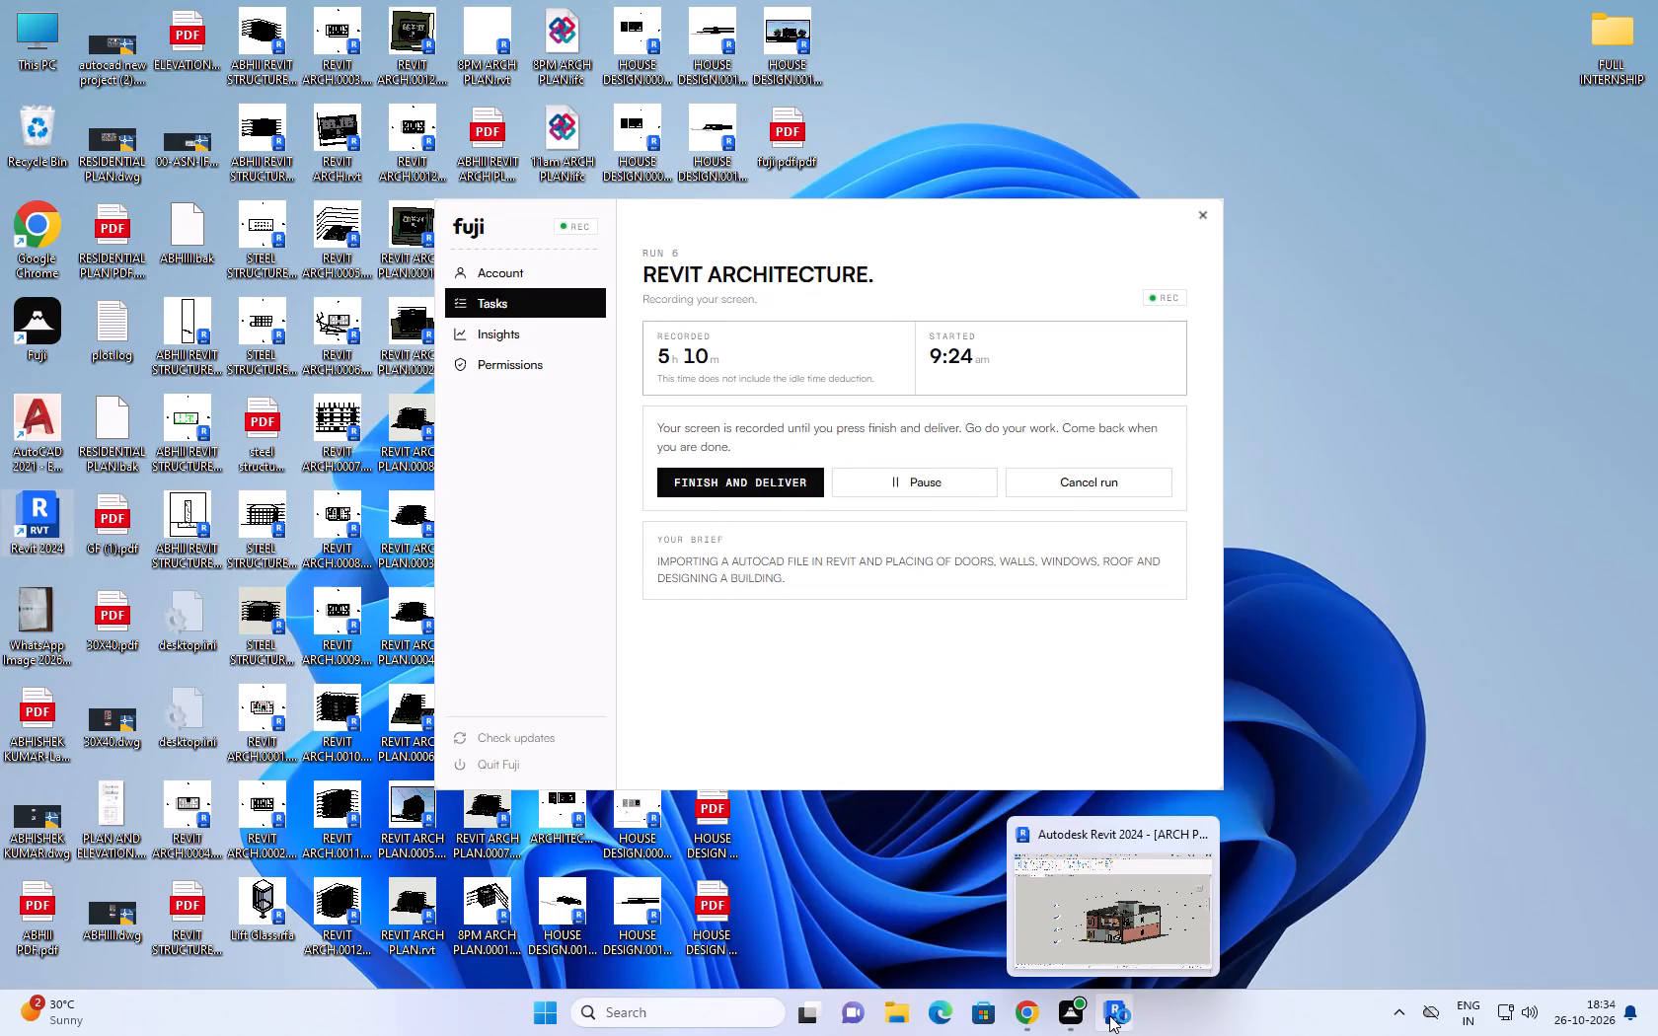
Launch Revit 2024 from the desktop.
double_click(39, 515)
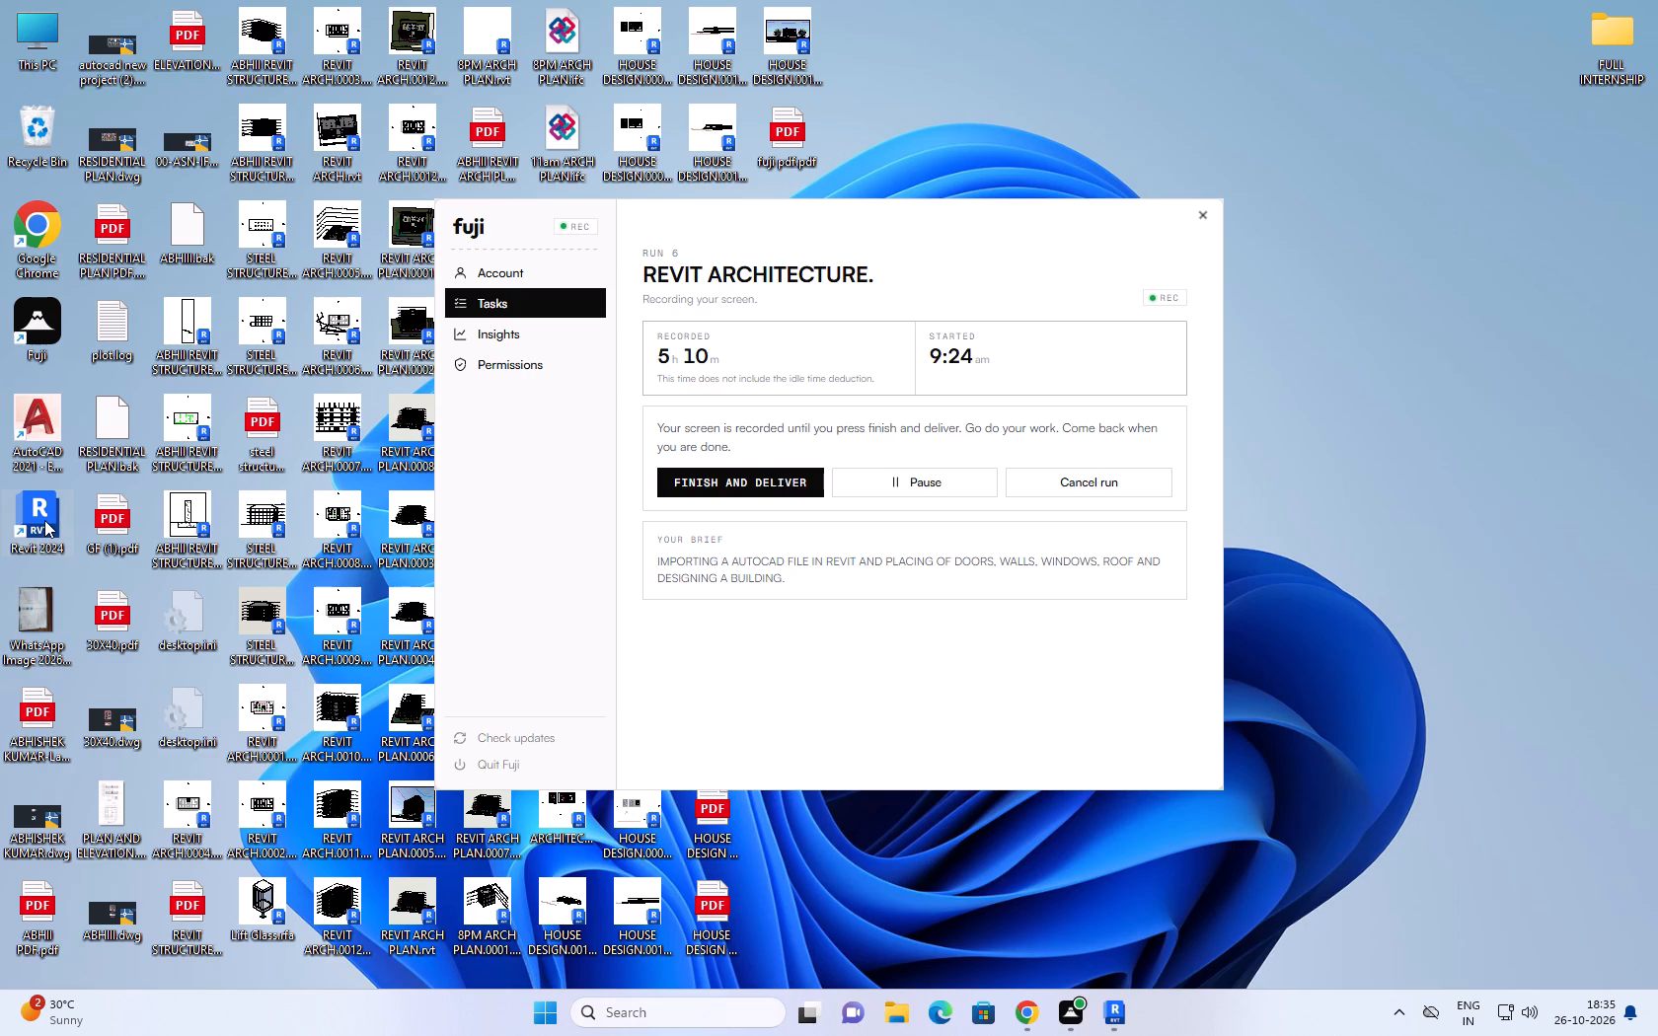
double_click(44, 520)
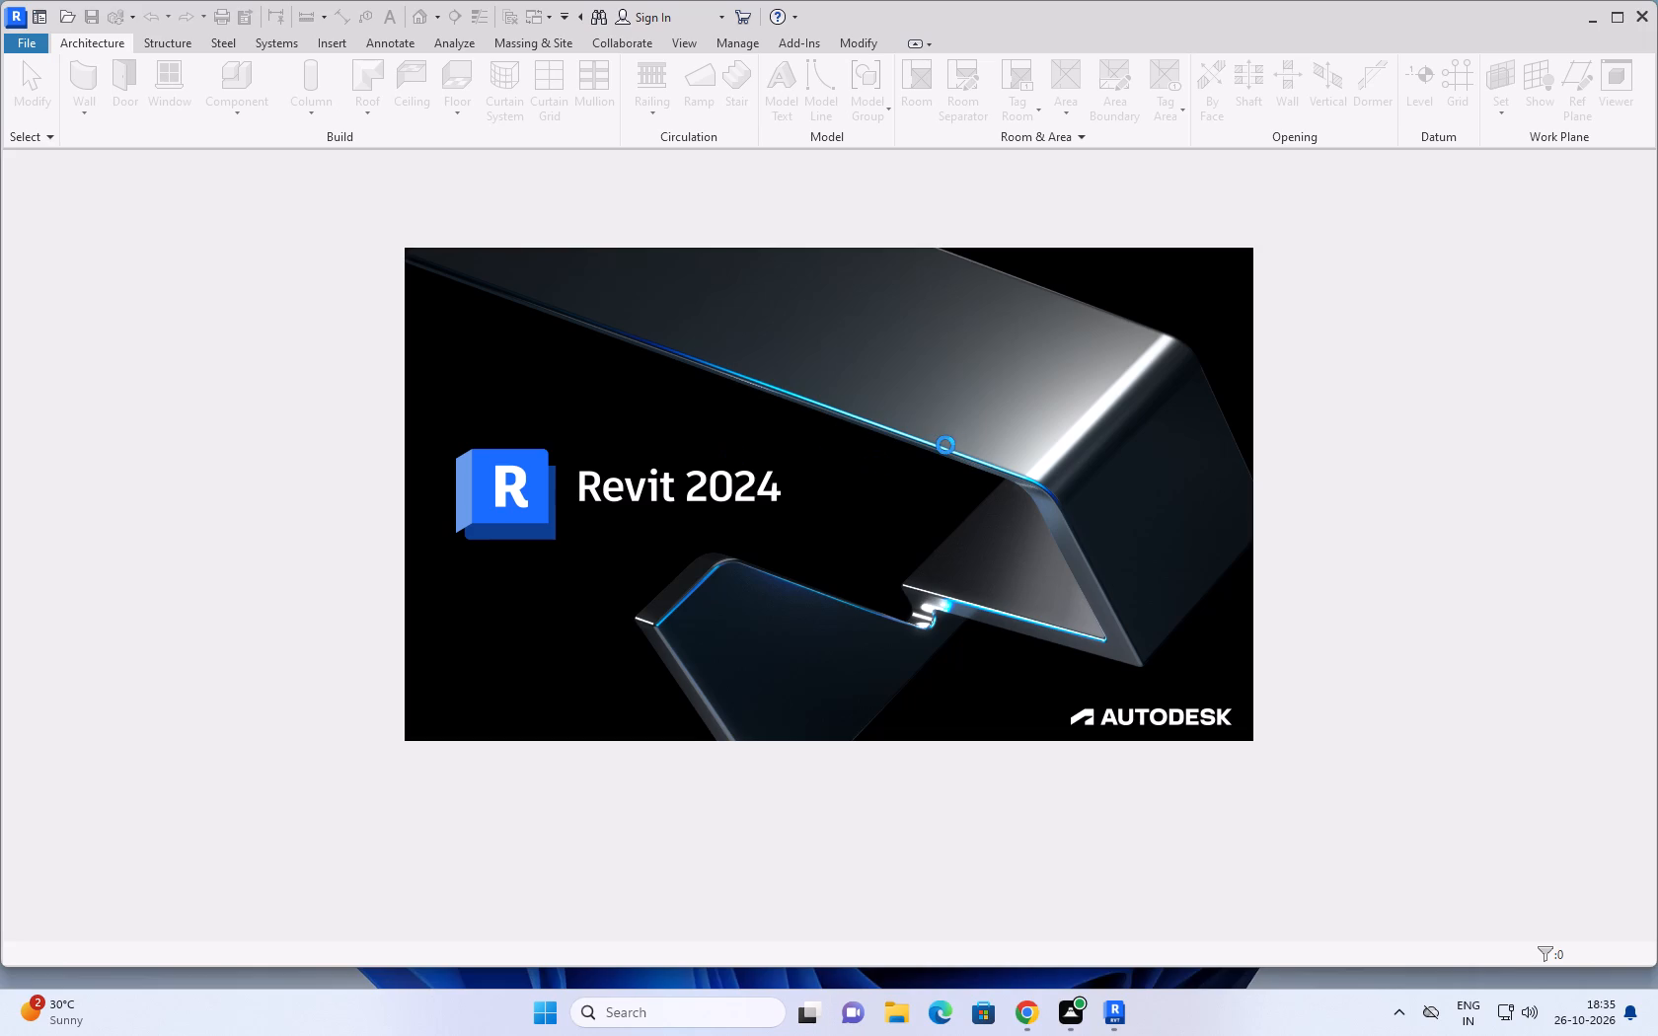
Look through the recent models and families on the Revit home page.
scroll(1088, 413, "down", 2)
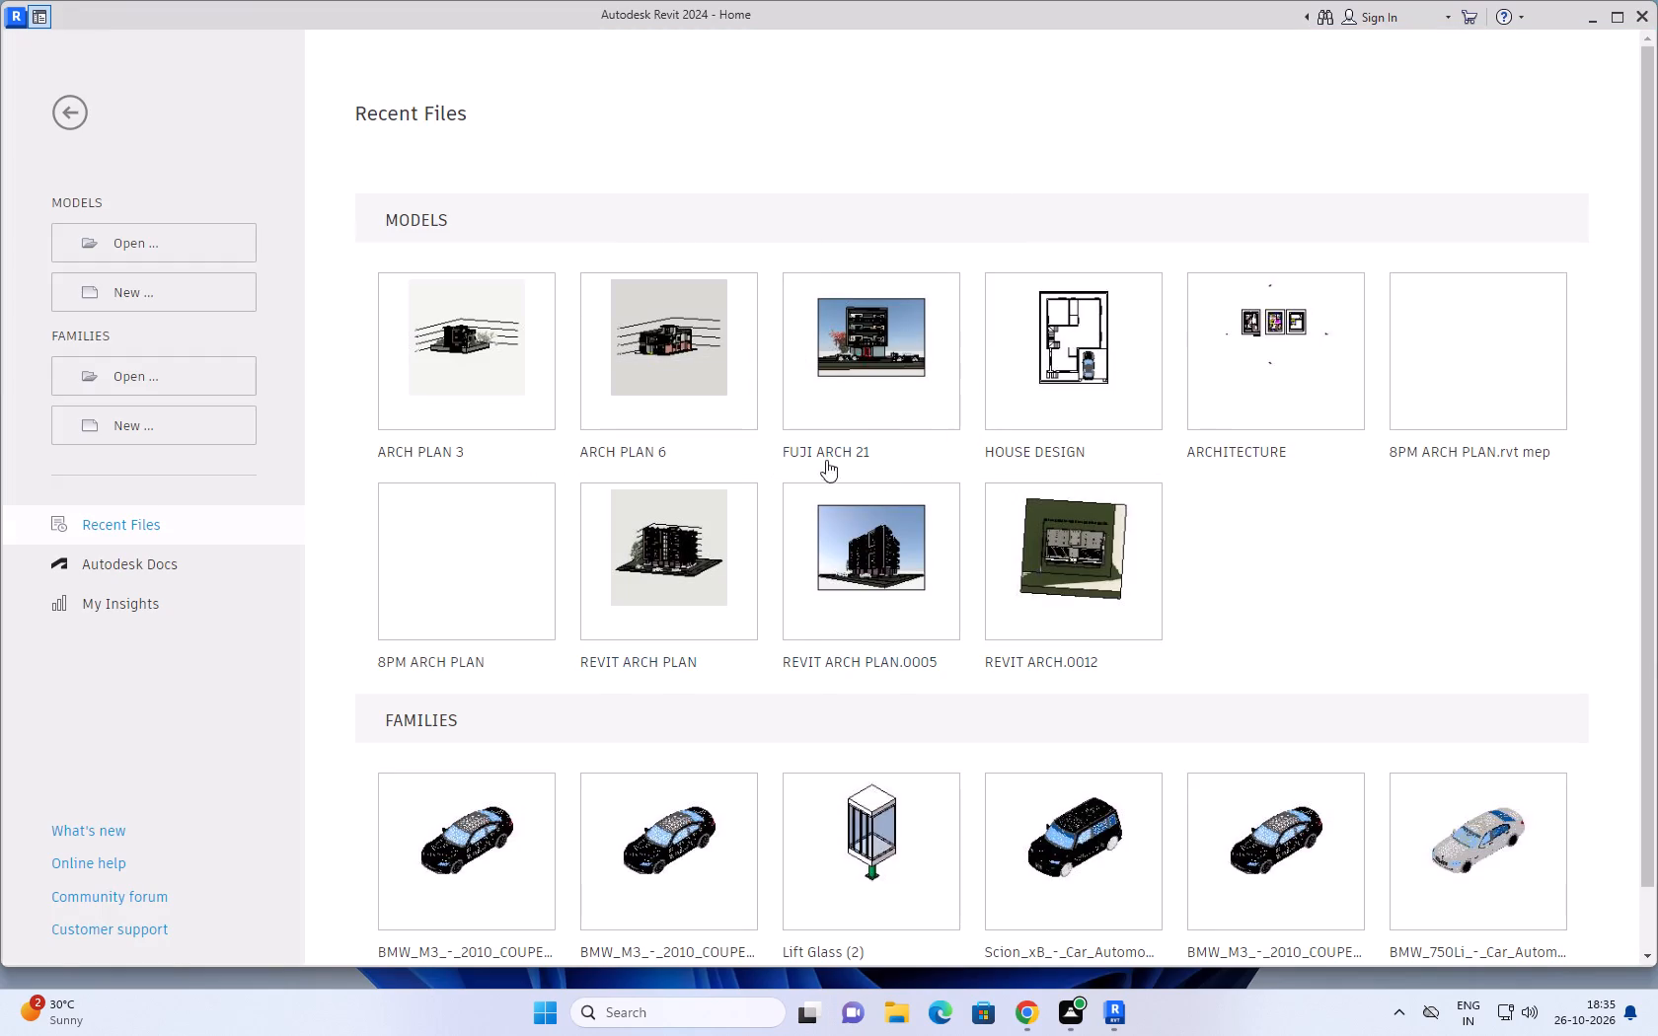
scroll(666, 584, "up", 3)
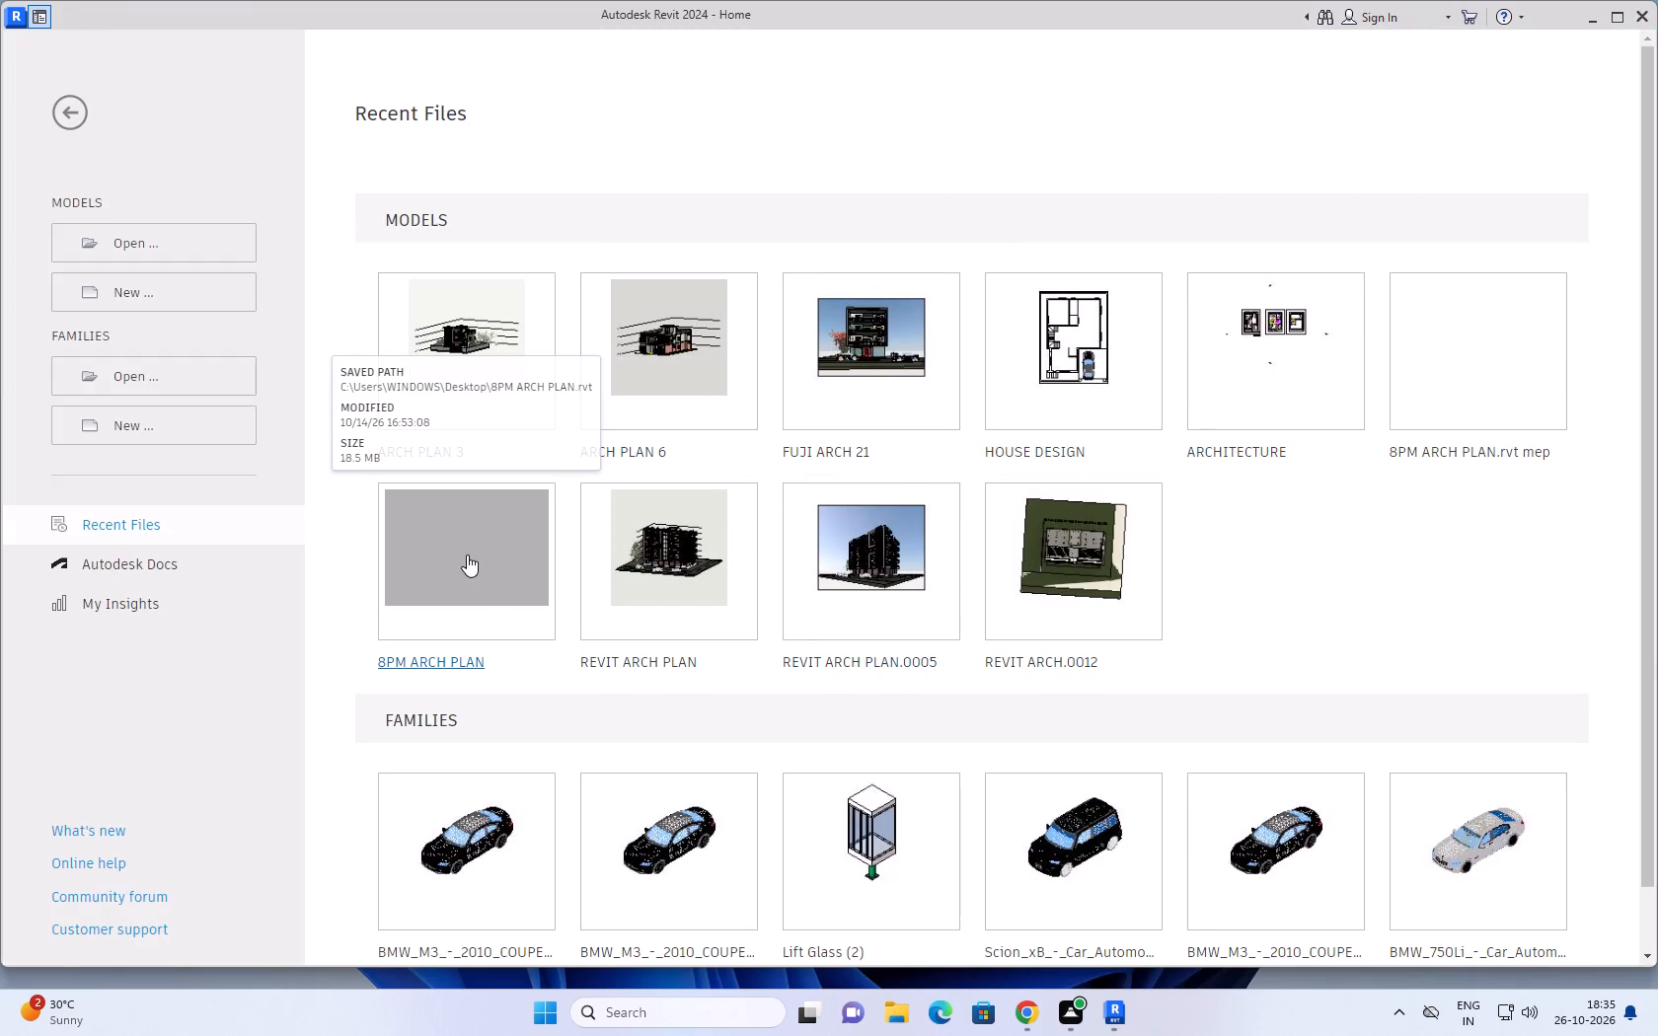
scroll(612, 556, "down", 8)
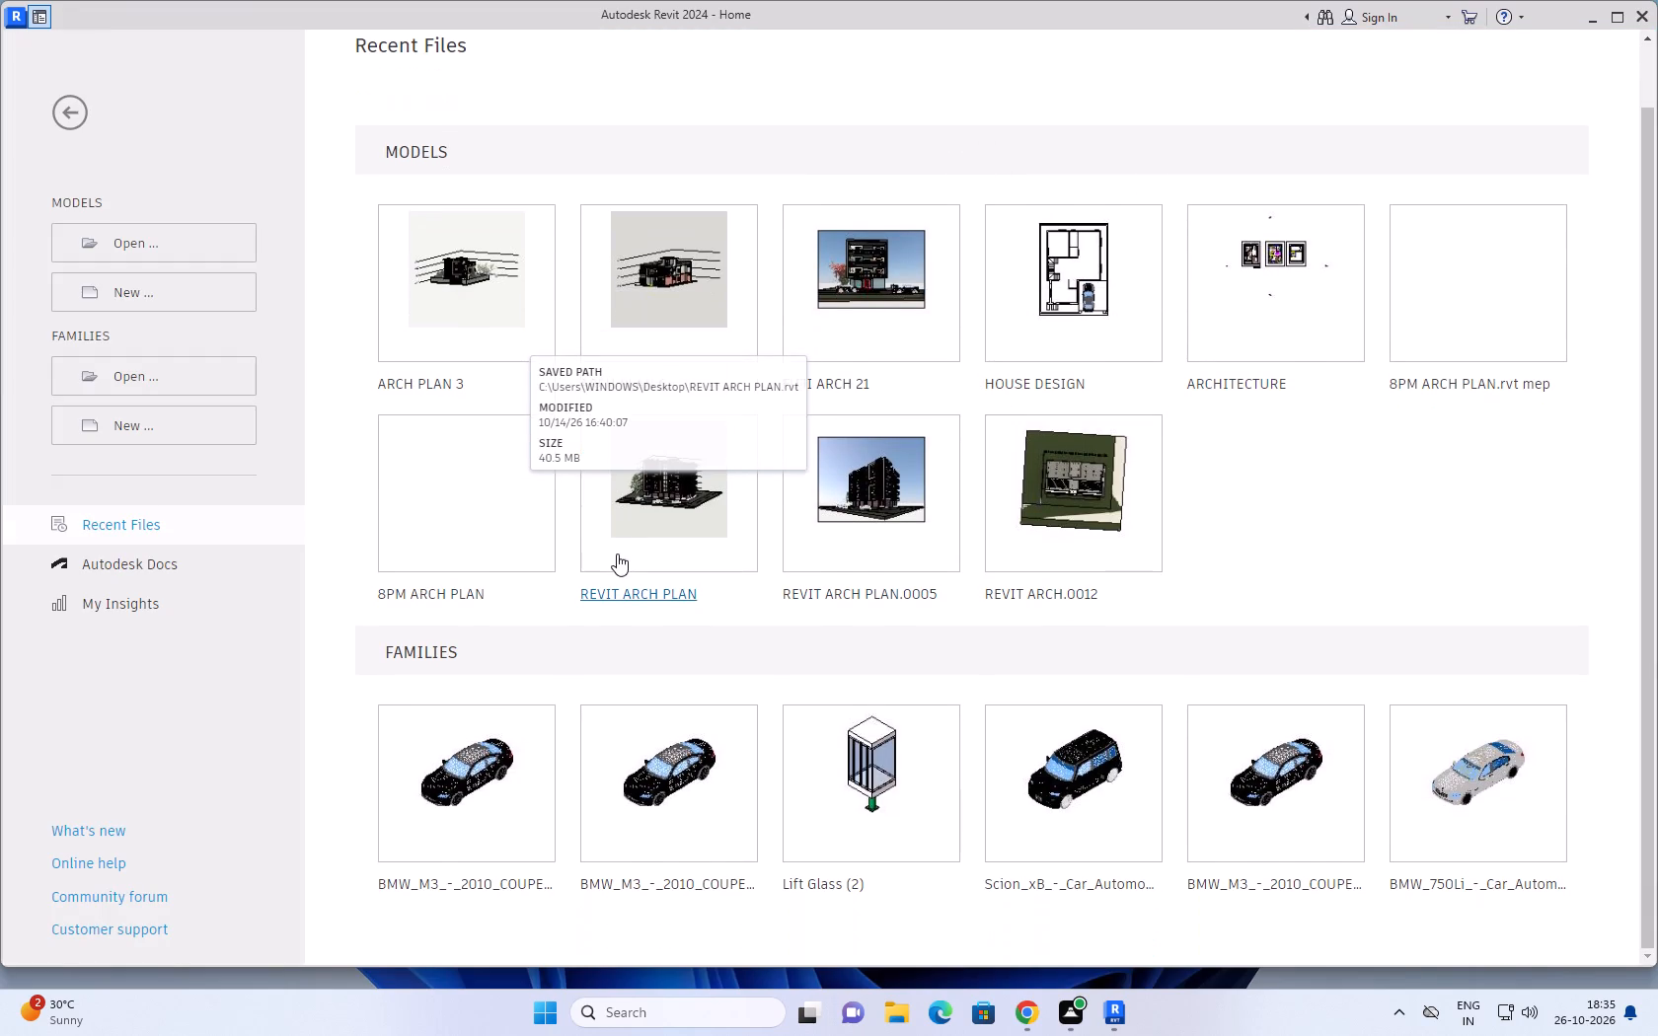
scroll(565, 543, "up", 5)
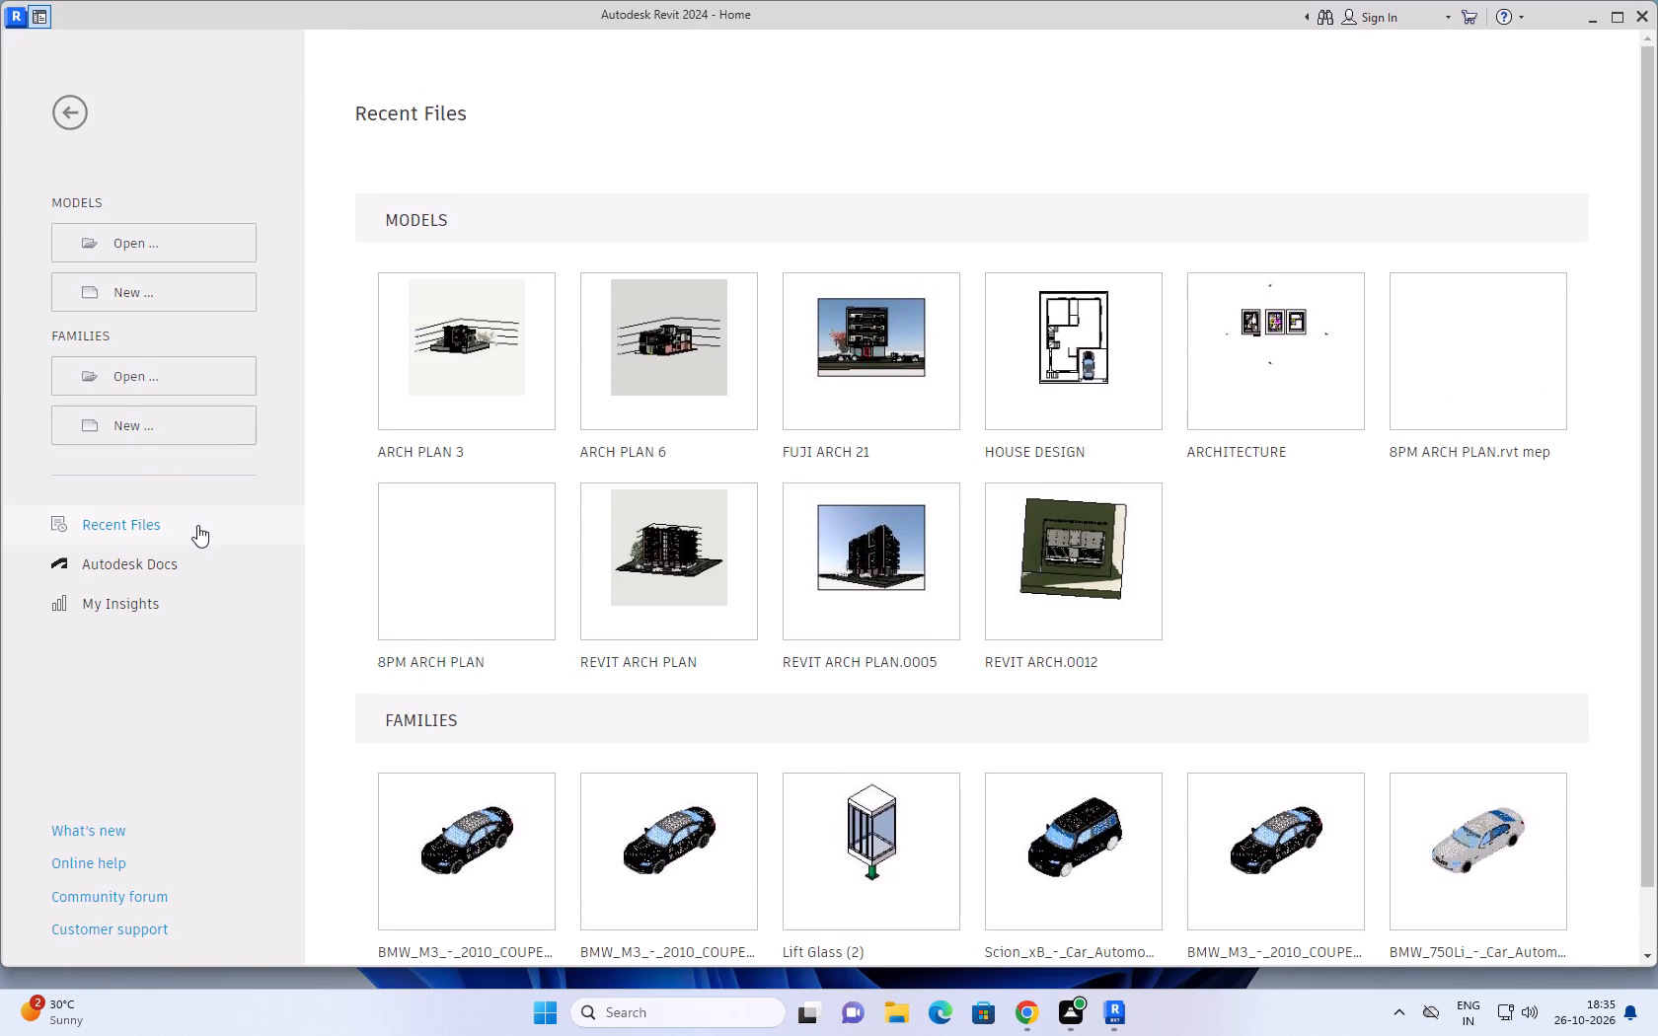
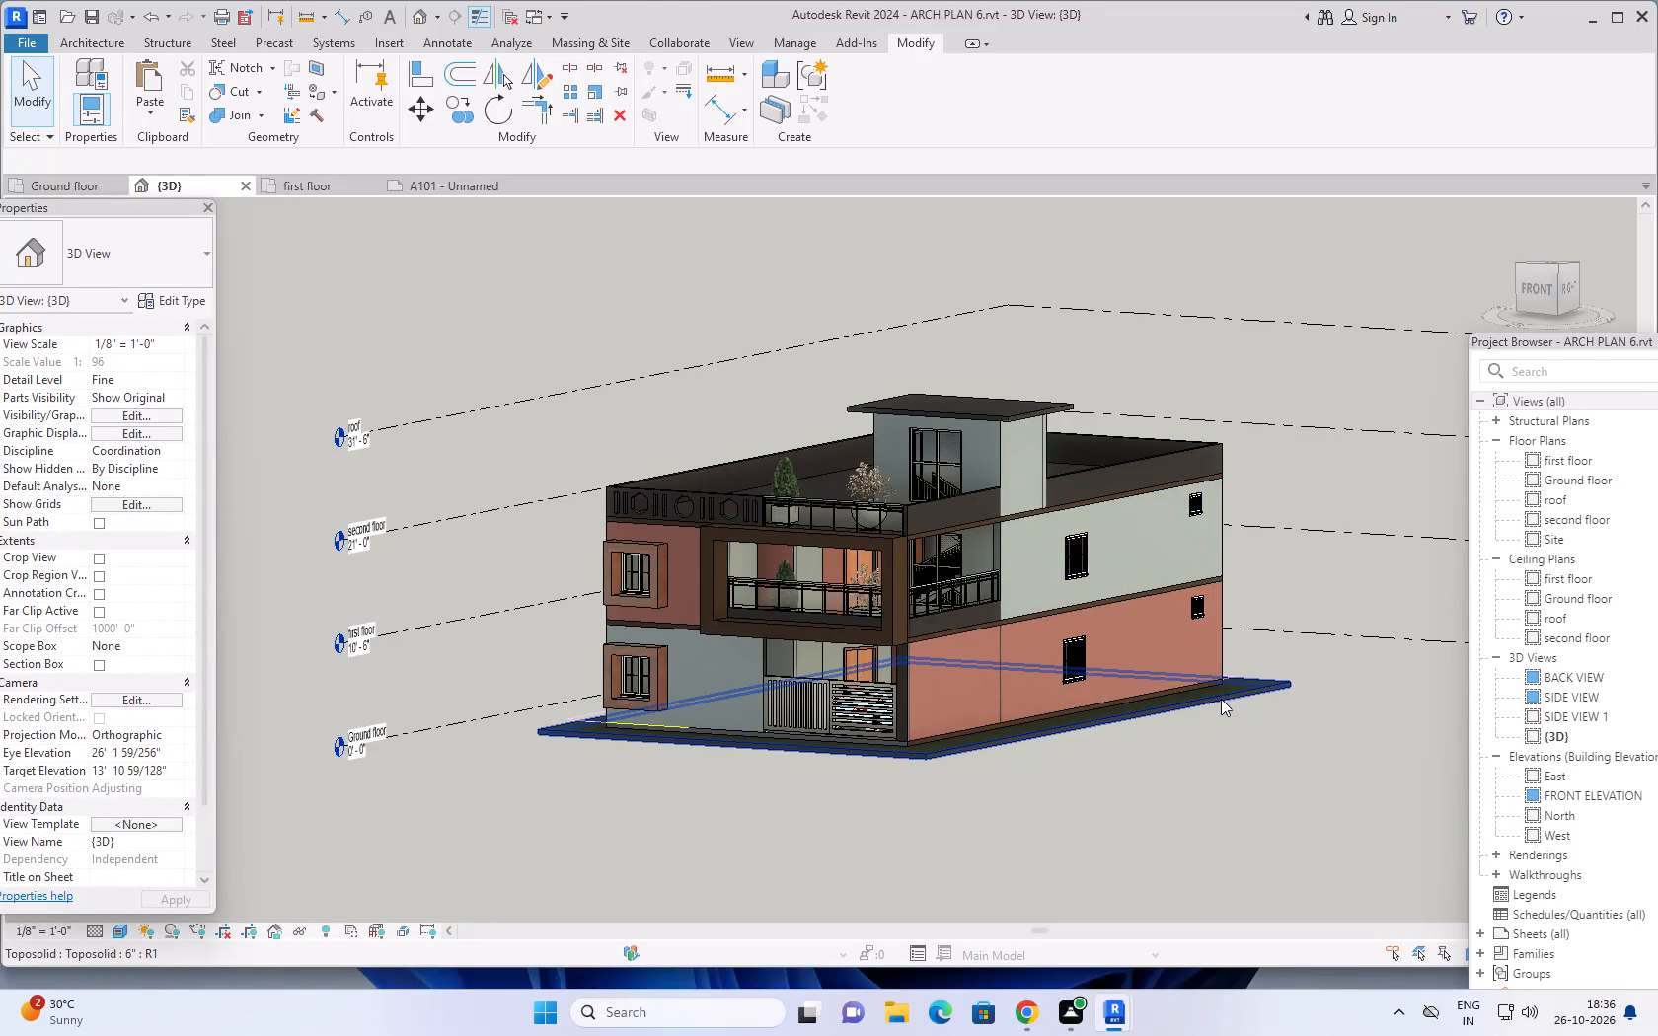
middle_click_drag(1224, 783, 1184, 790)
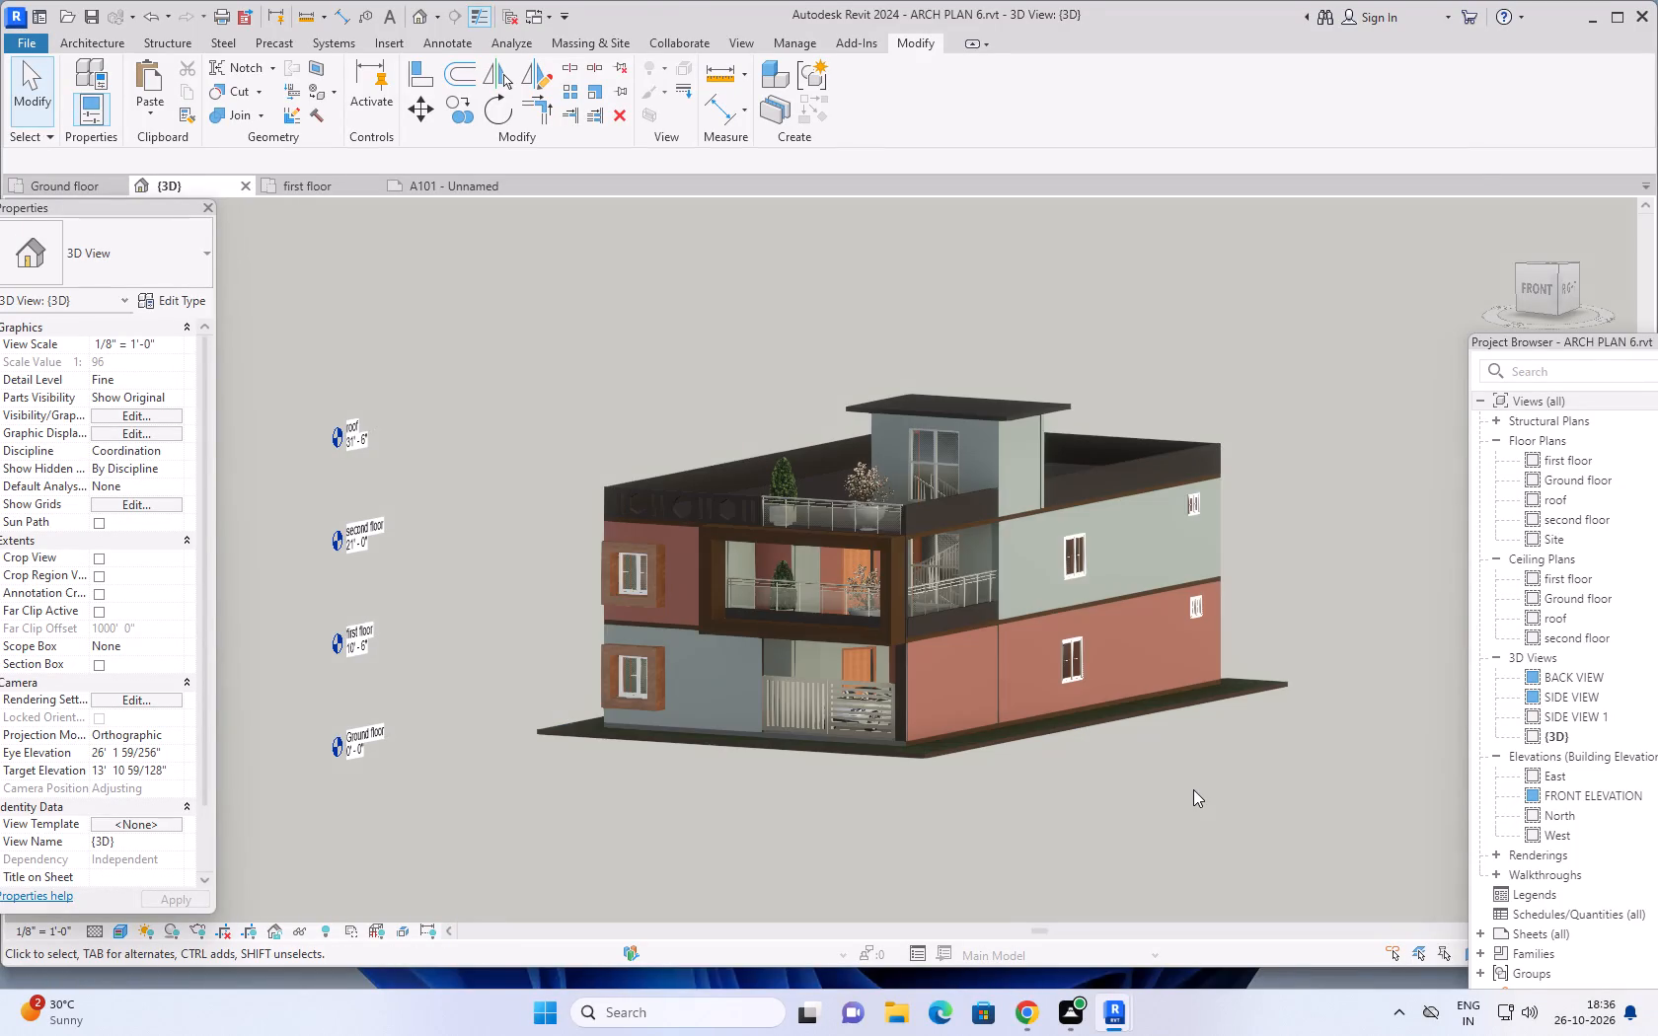
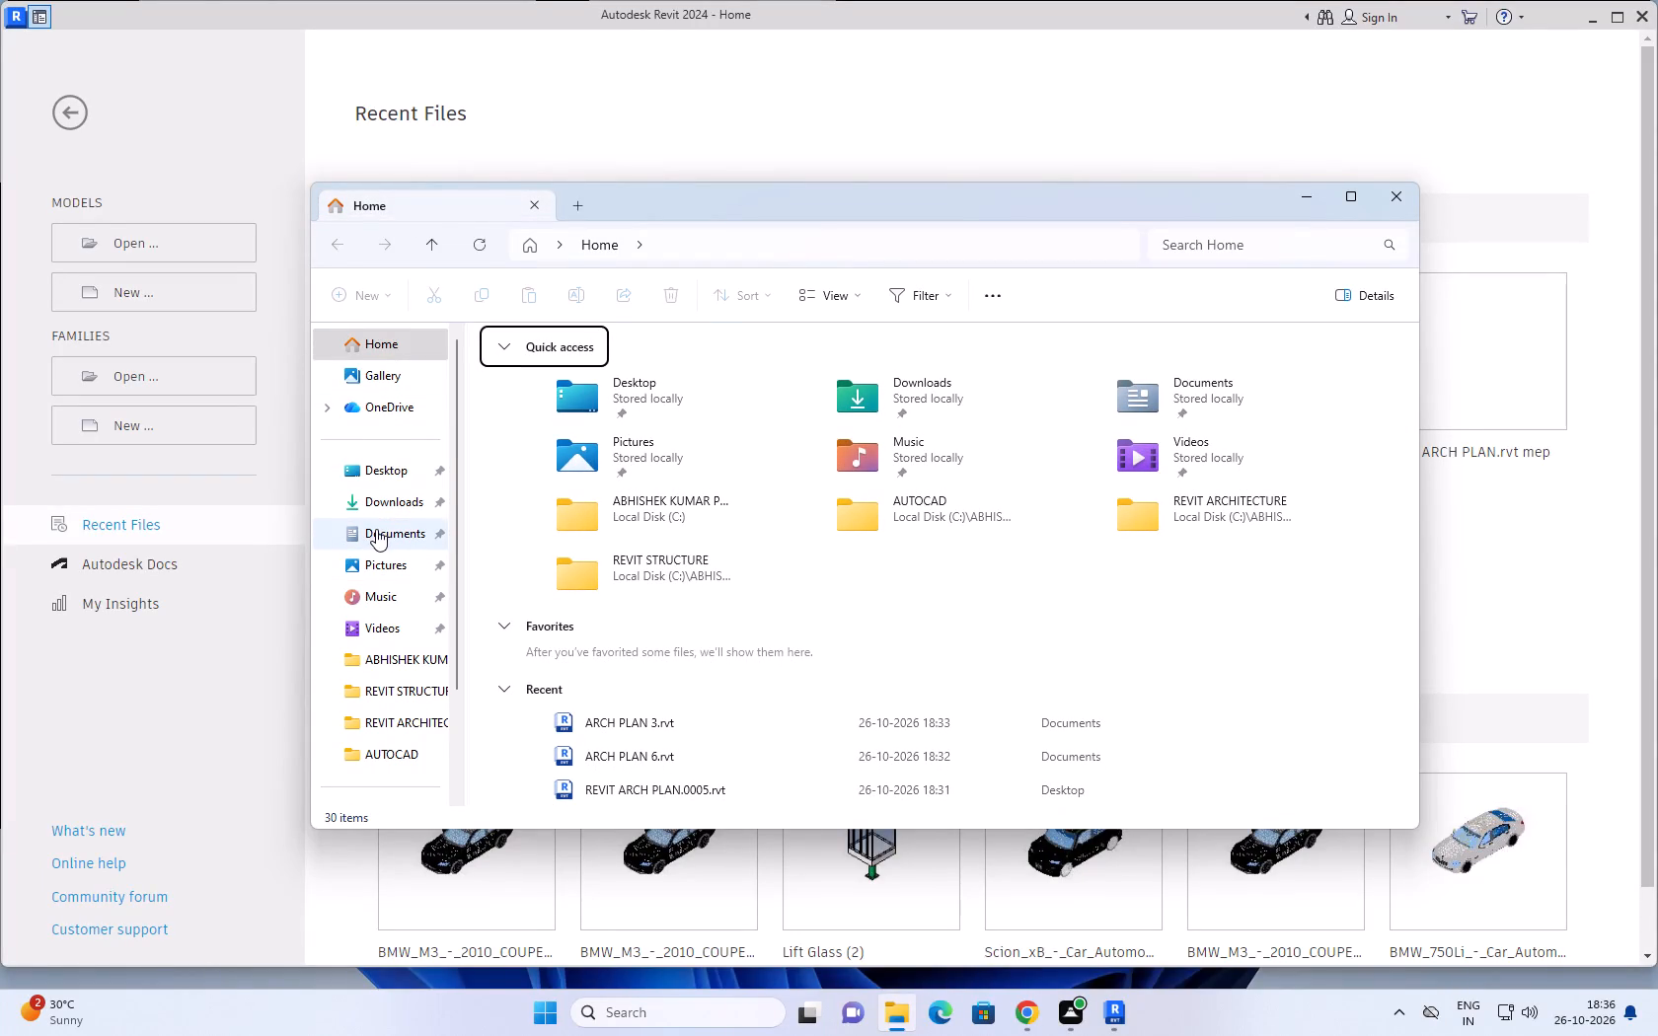
Open the project file ARCH PLAN 5.rvt from the Documents folder.
left_click(376, 529)
scroll(729, 505, "down", 5)
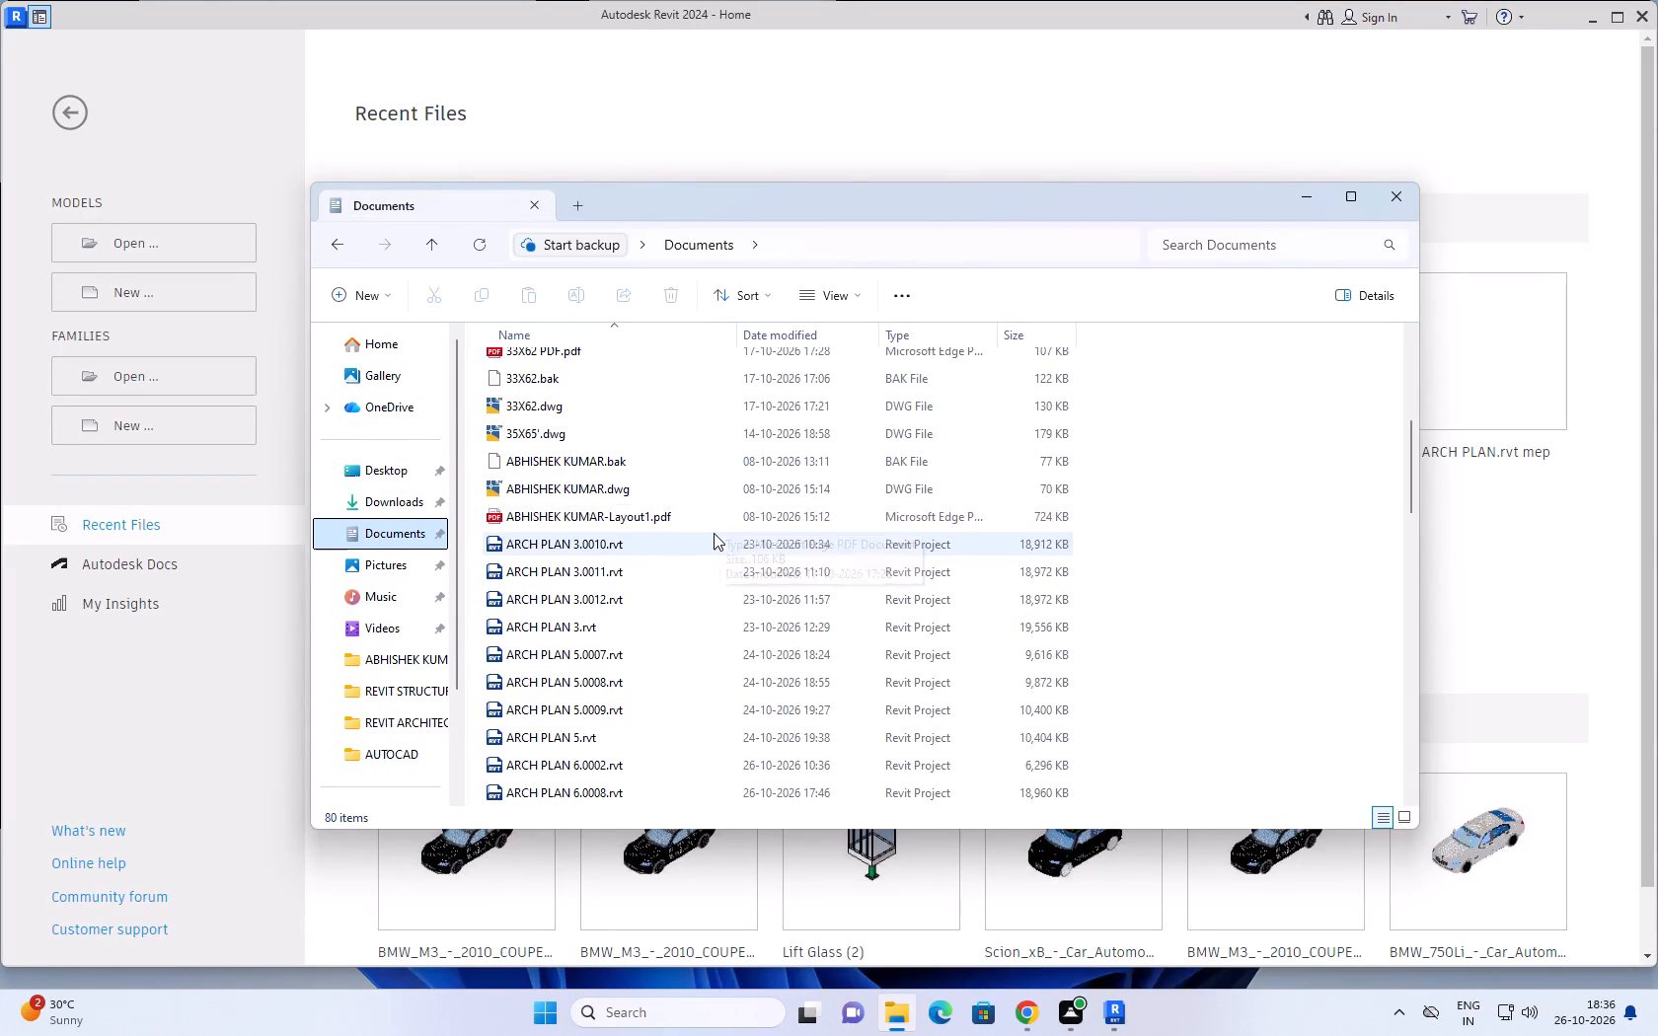
scroll(714, 533, "down", 1)
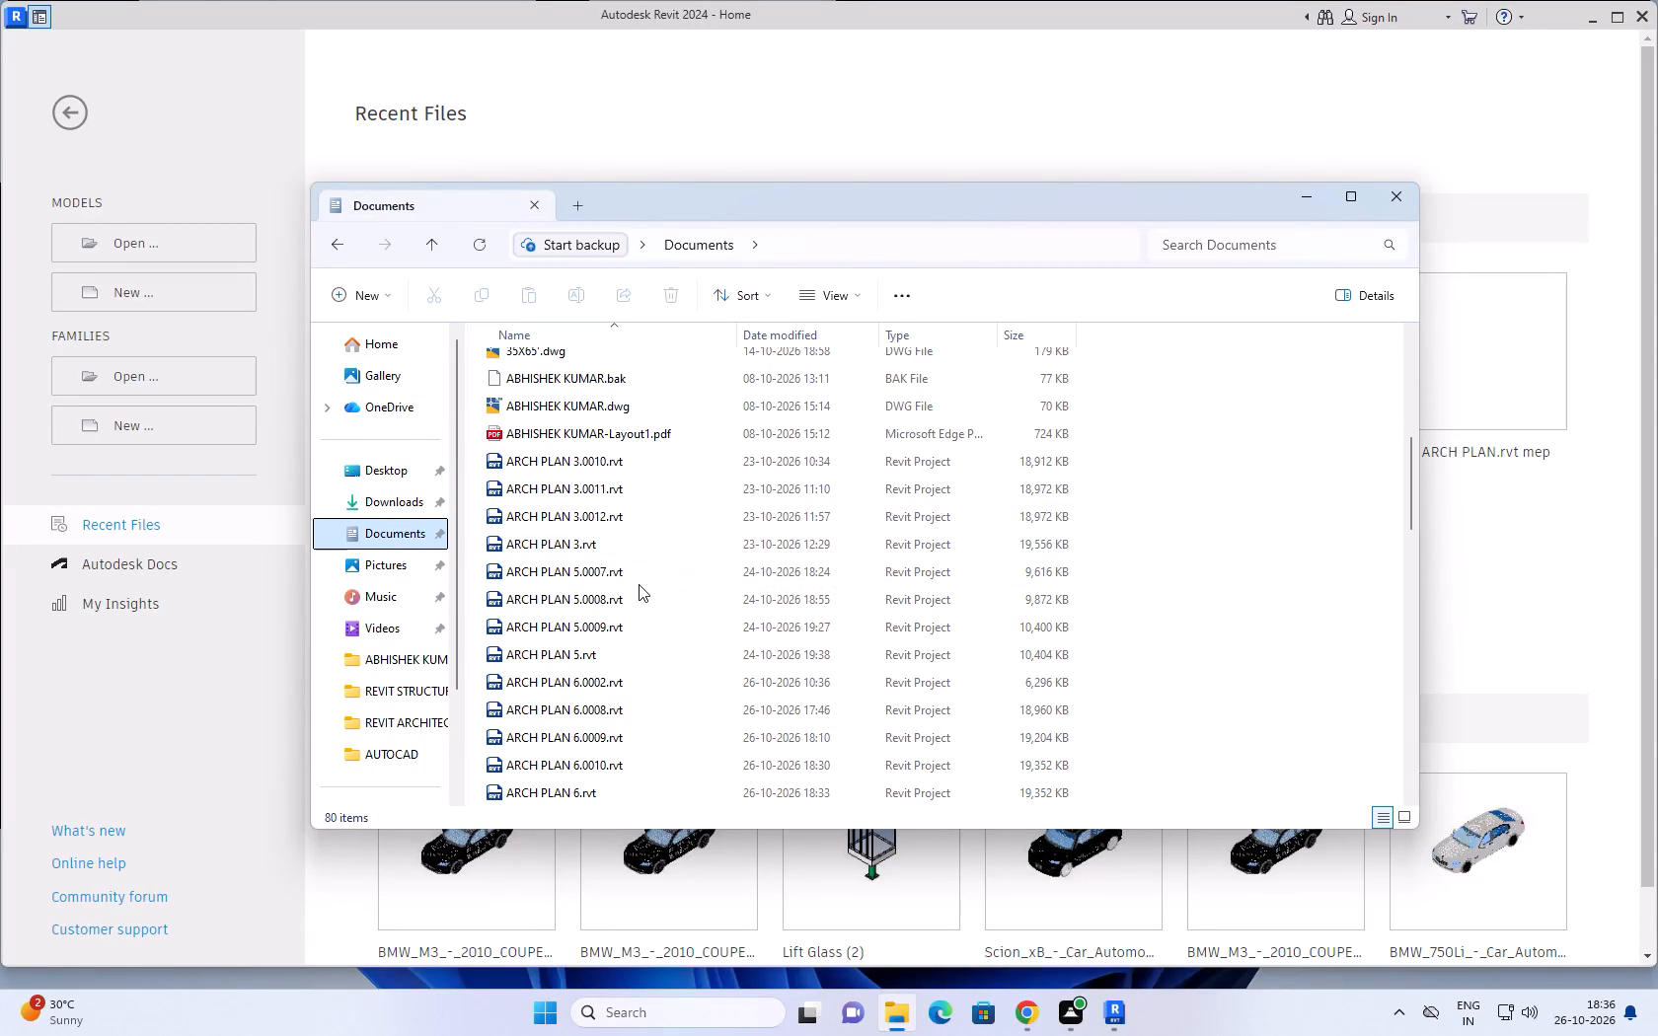
double_click(665, 655)
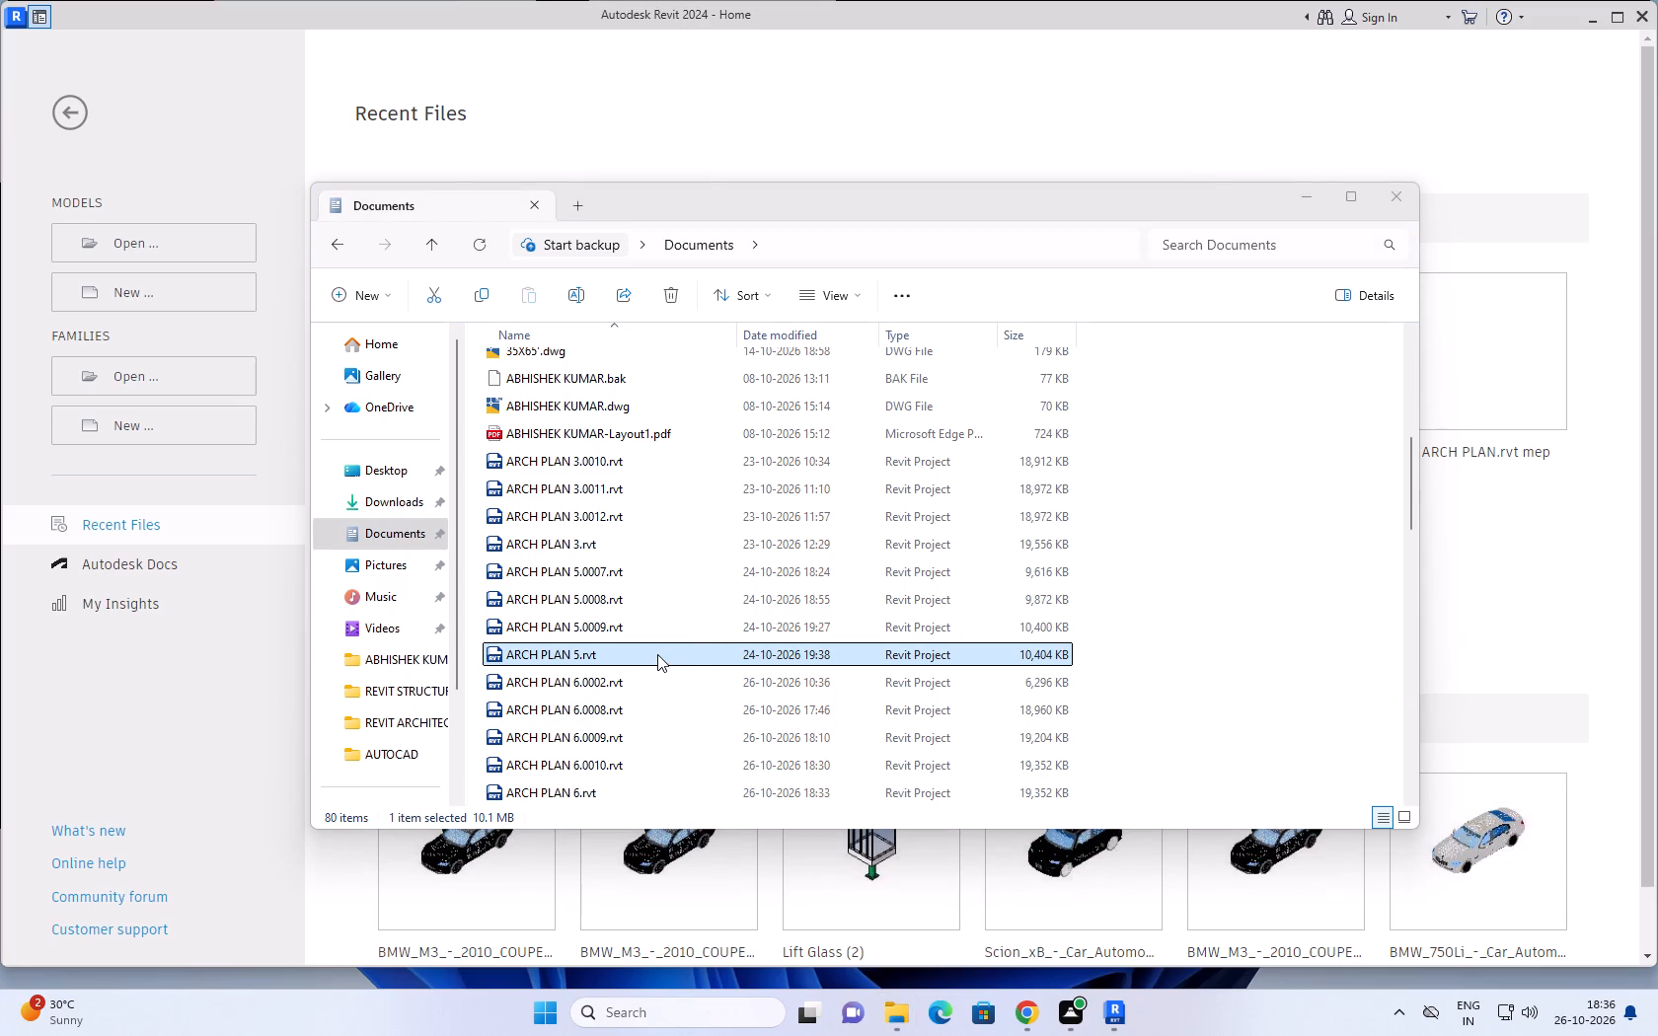
double_click(661, 653)
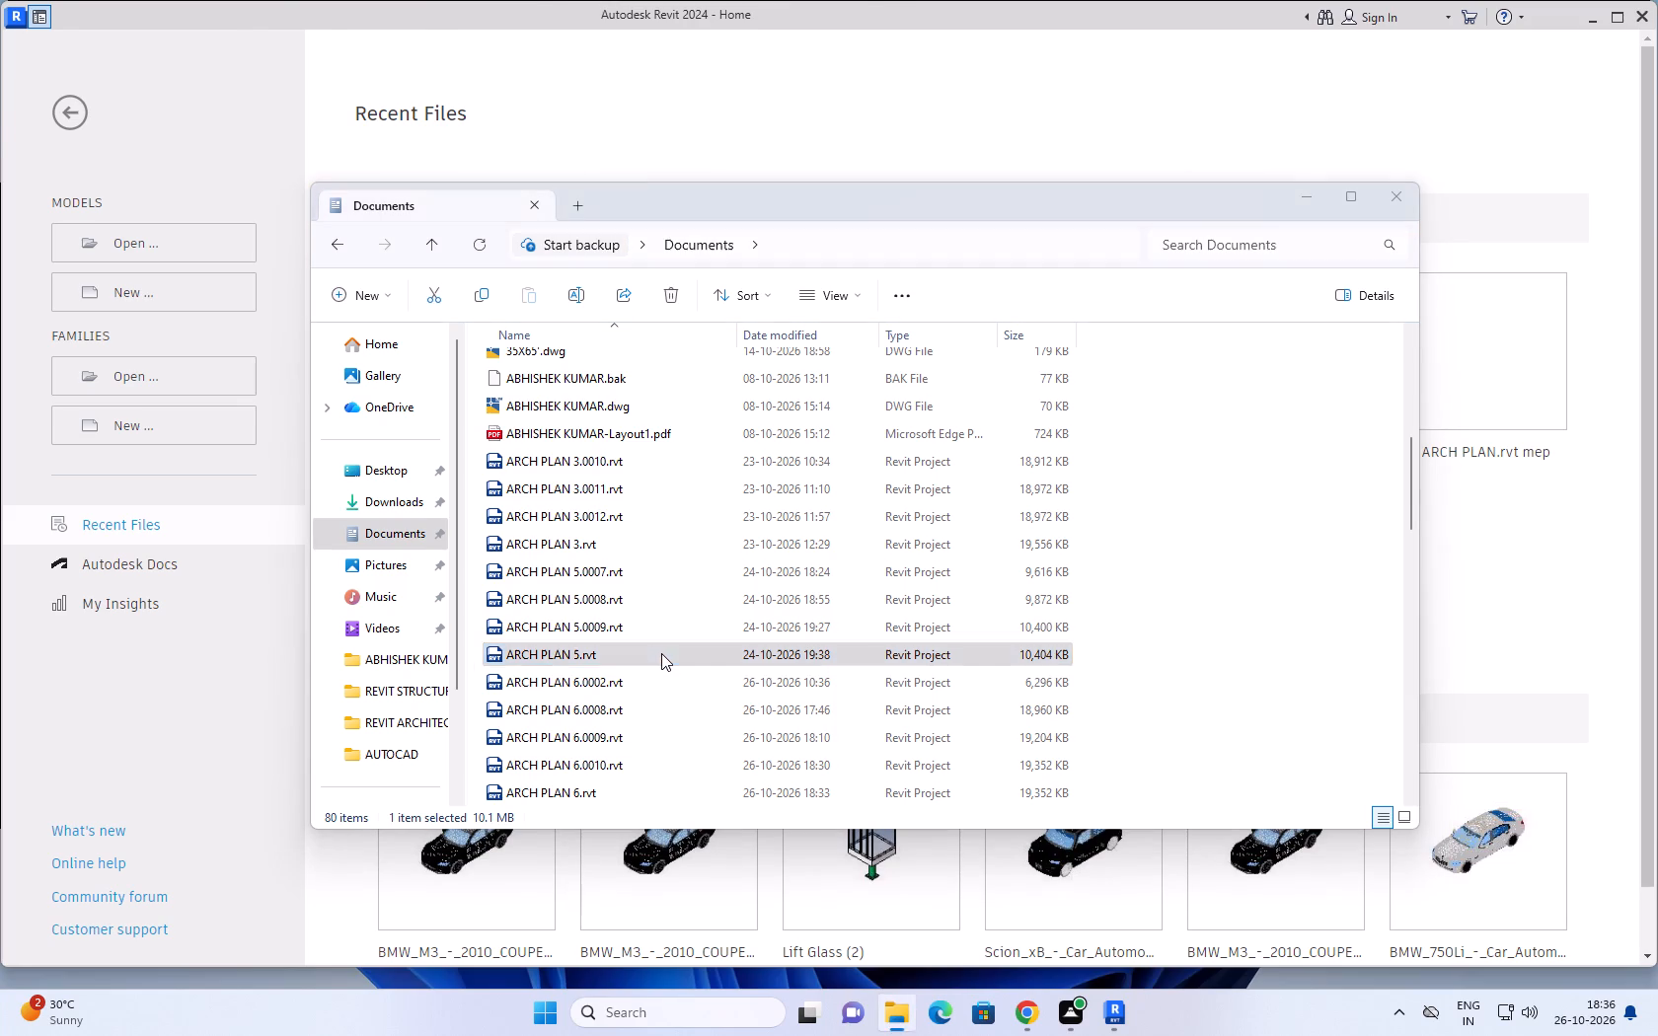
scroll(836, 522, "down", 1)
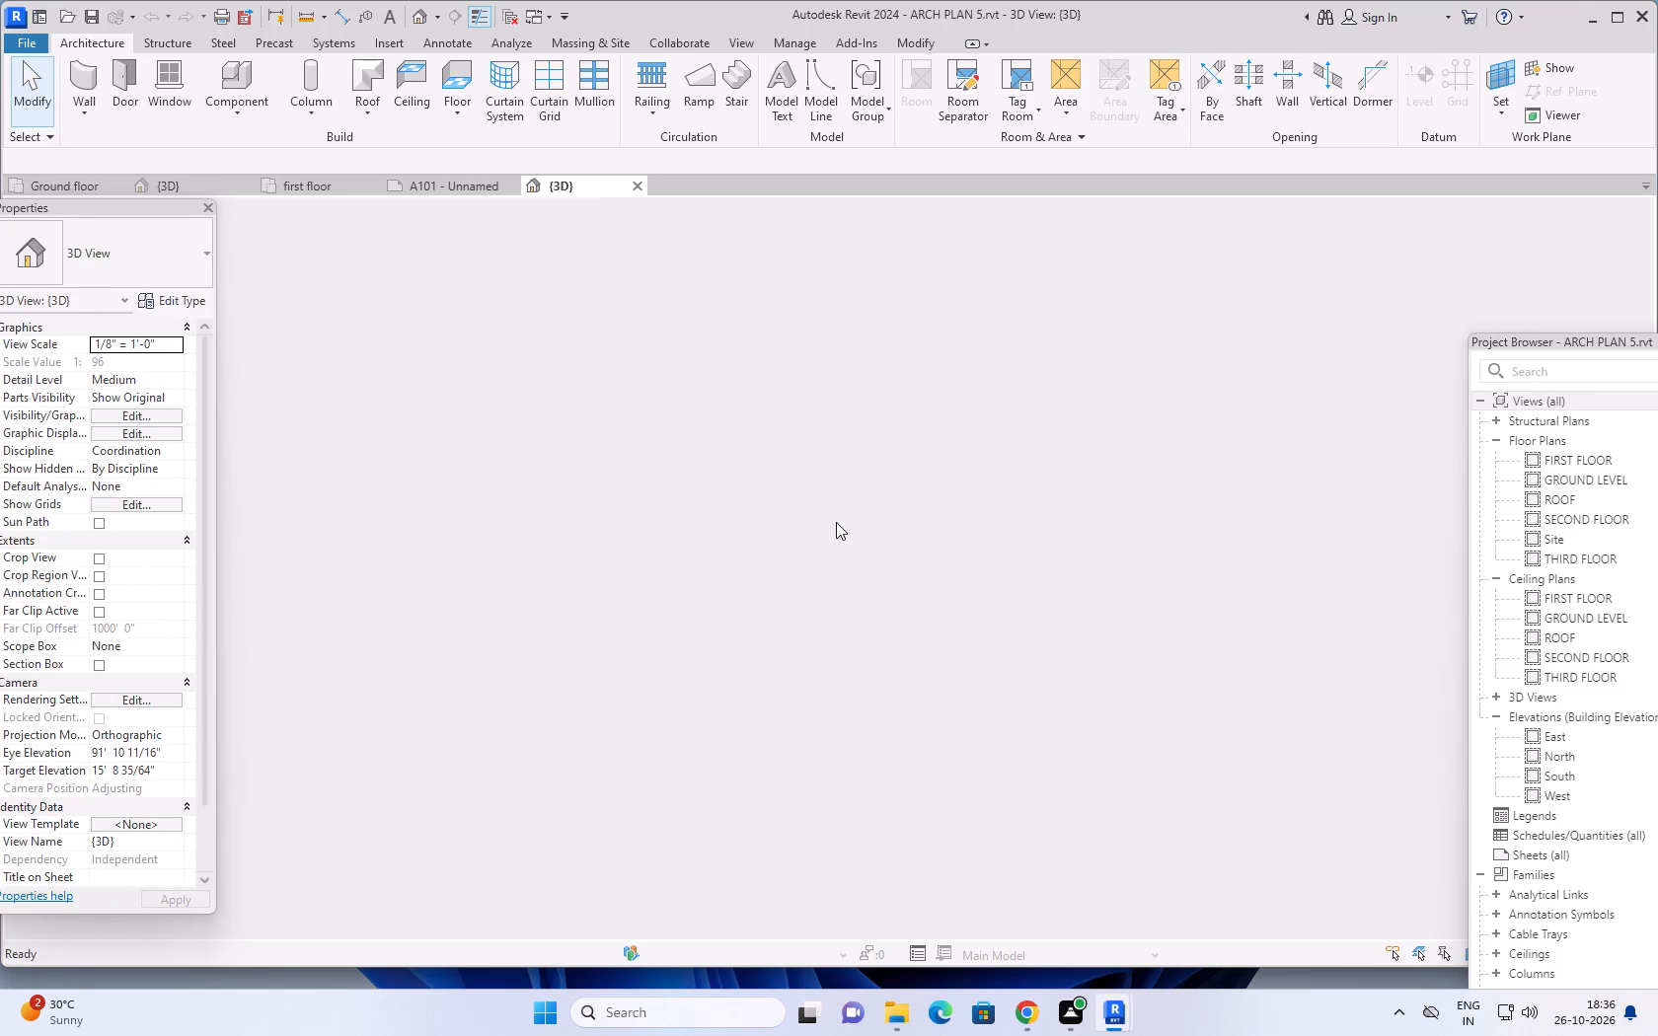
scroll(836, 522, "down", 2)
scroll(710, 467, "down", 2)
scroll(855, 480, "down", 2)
Extend the Project Browser upward to just below the view tabs so more of its tree is shown.
left_click_drag(1568, 335, 1552, 282)
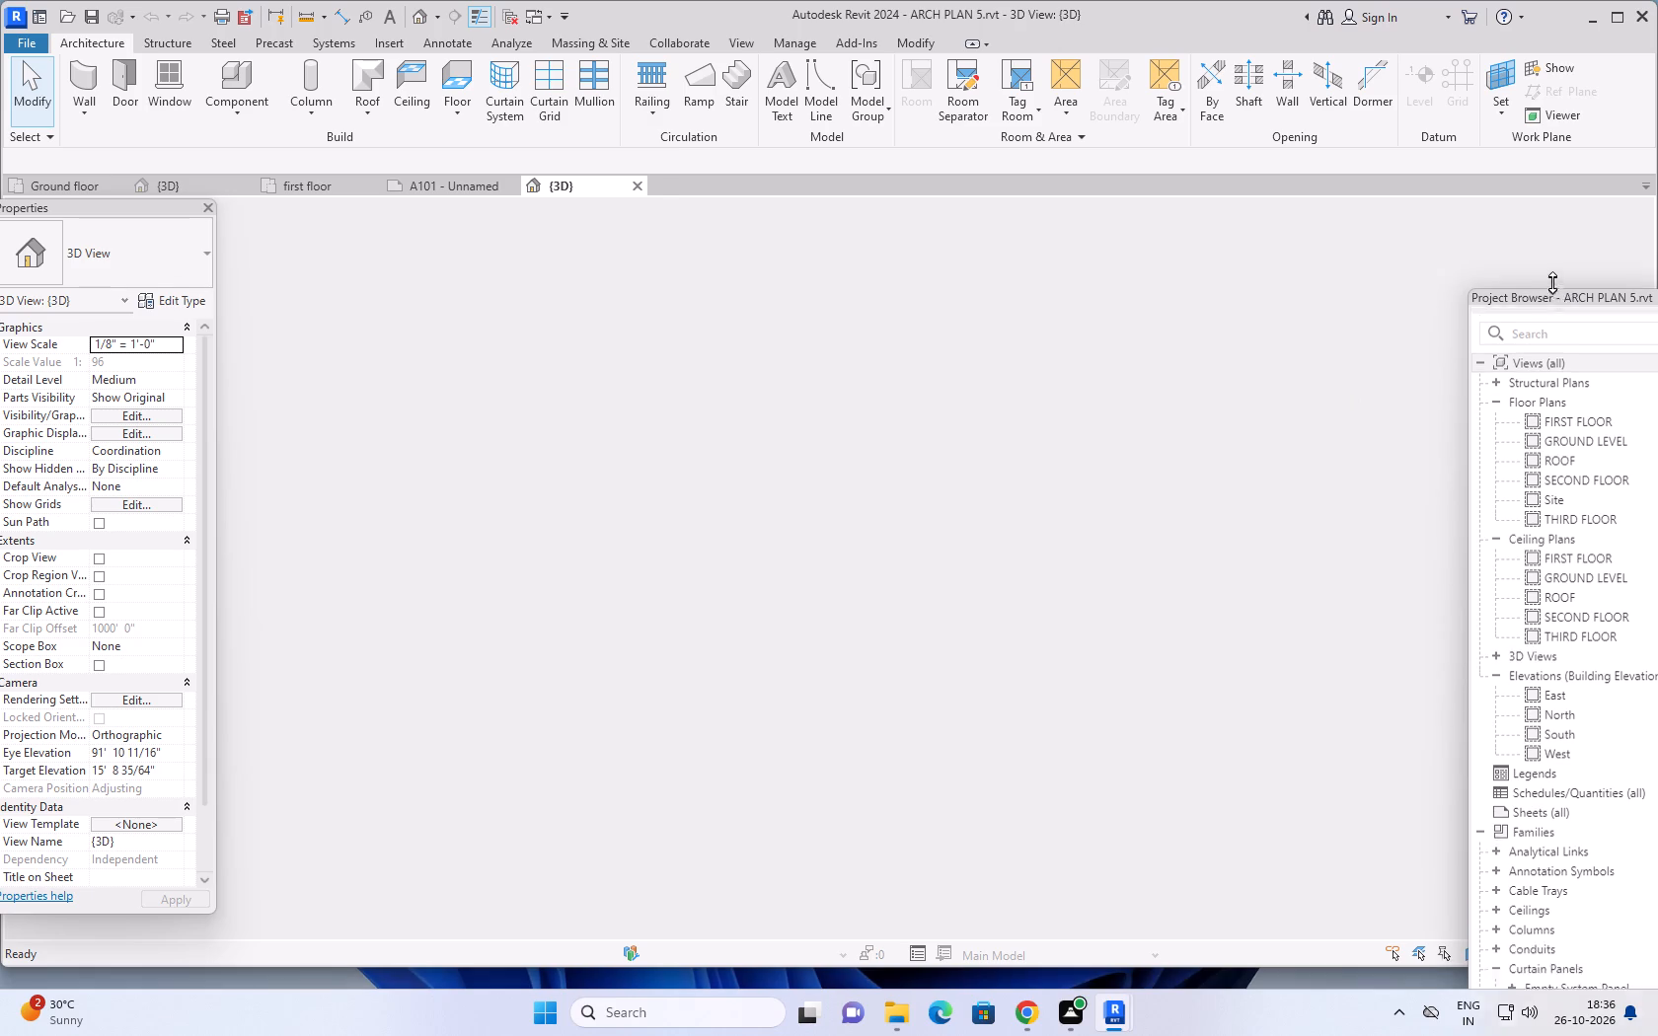
left_click_drag(1552, 282, 1552, 207)
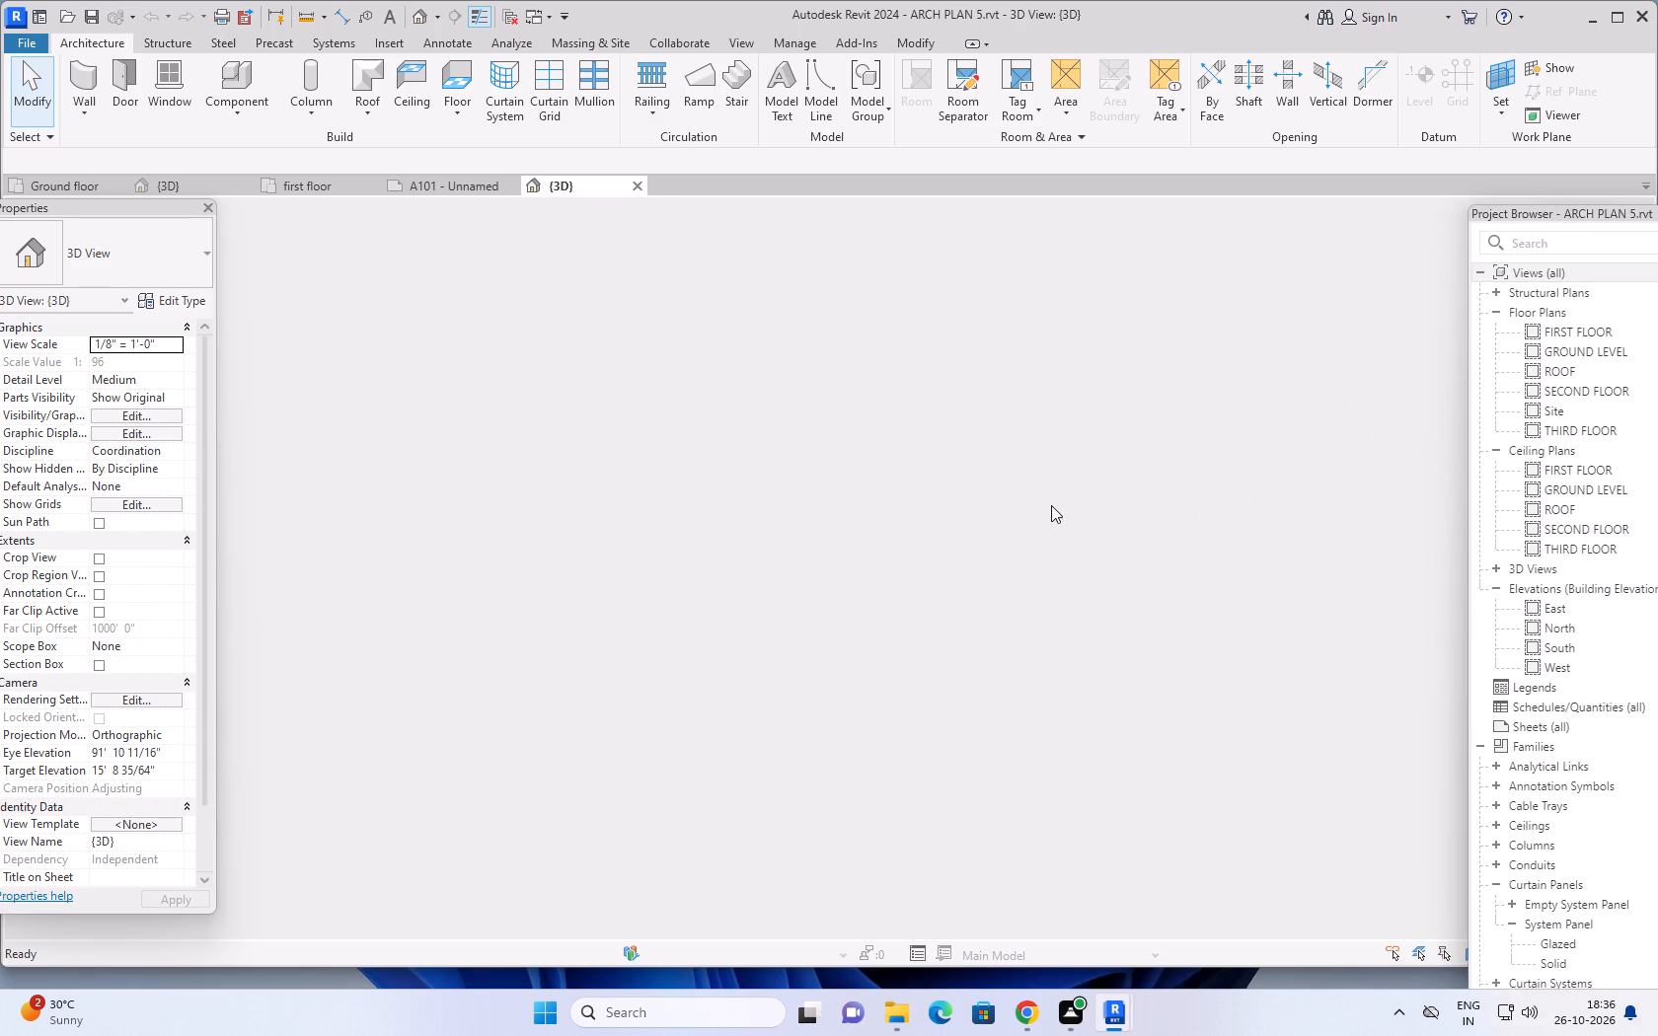
Open the FIRST FLOOR floor plan and view its full layout.
scroll(1051, 505, "down", 2)
scroll(742, 523, "down", 1)
scroll(1536, 399, "up", 2)
double_click(1571, 333)
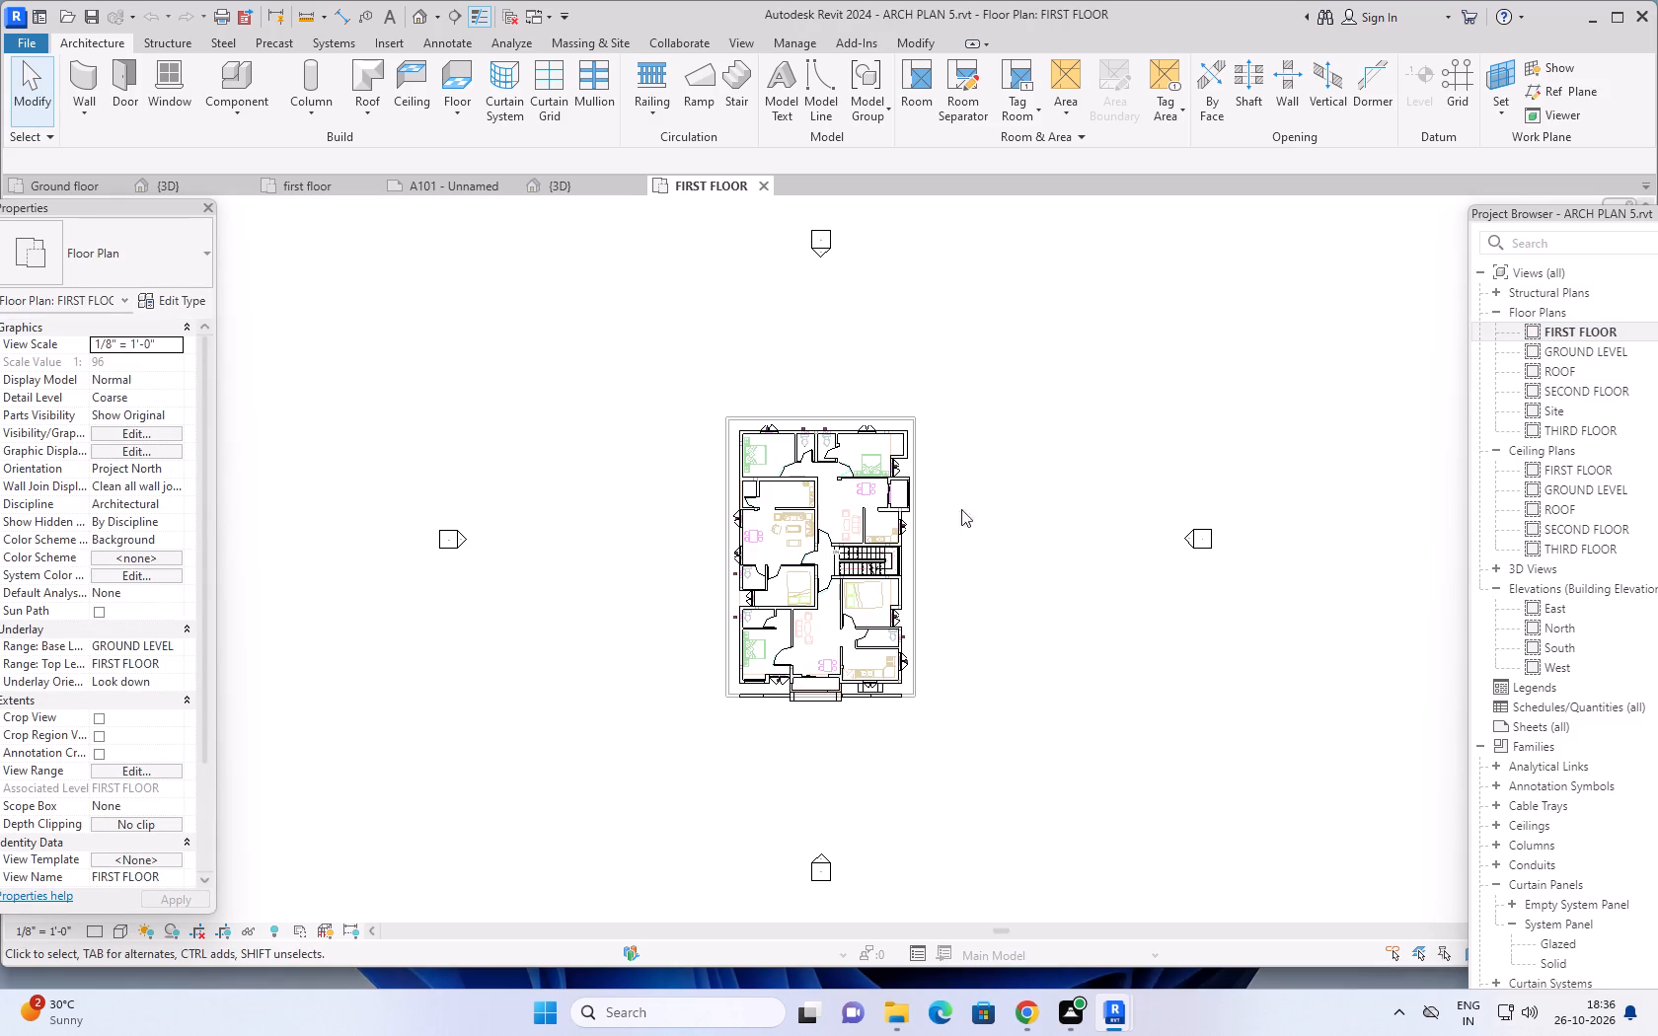
scroll(857, 575, "up", 4)
middle_click_drag(1061, 633, 1069, 575)
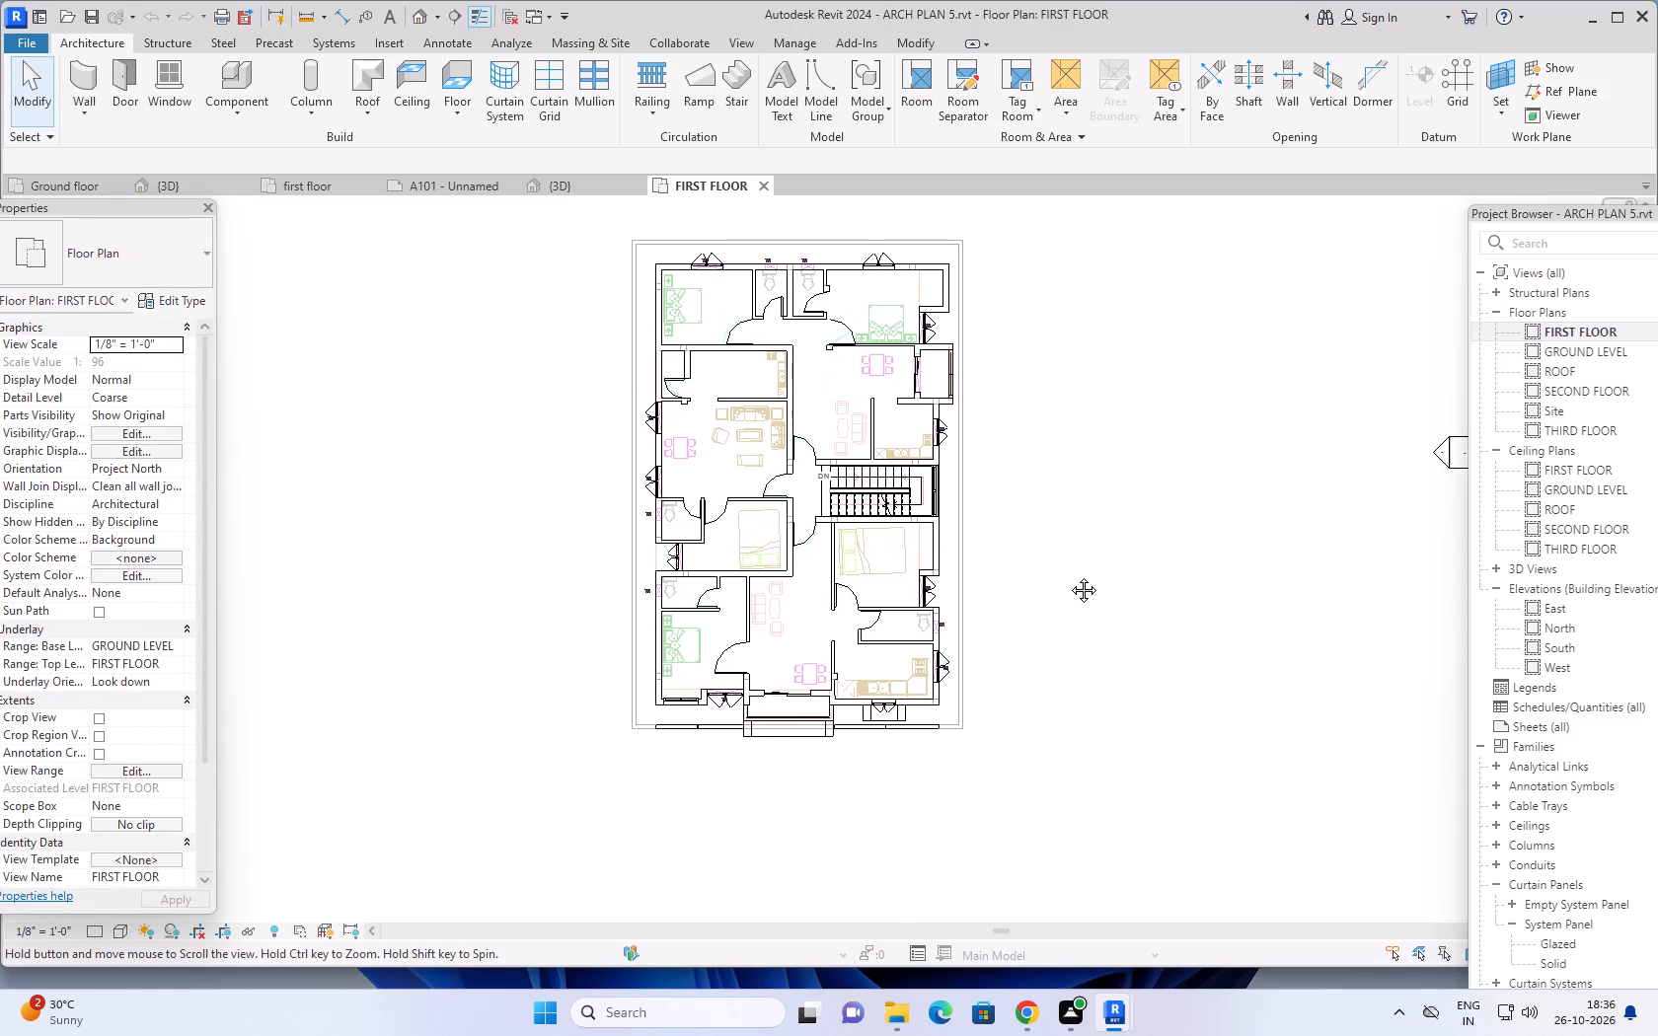
middle_click_drag(1069, 575, 1091, 582)
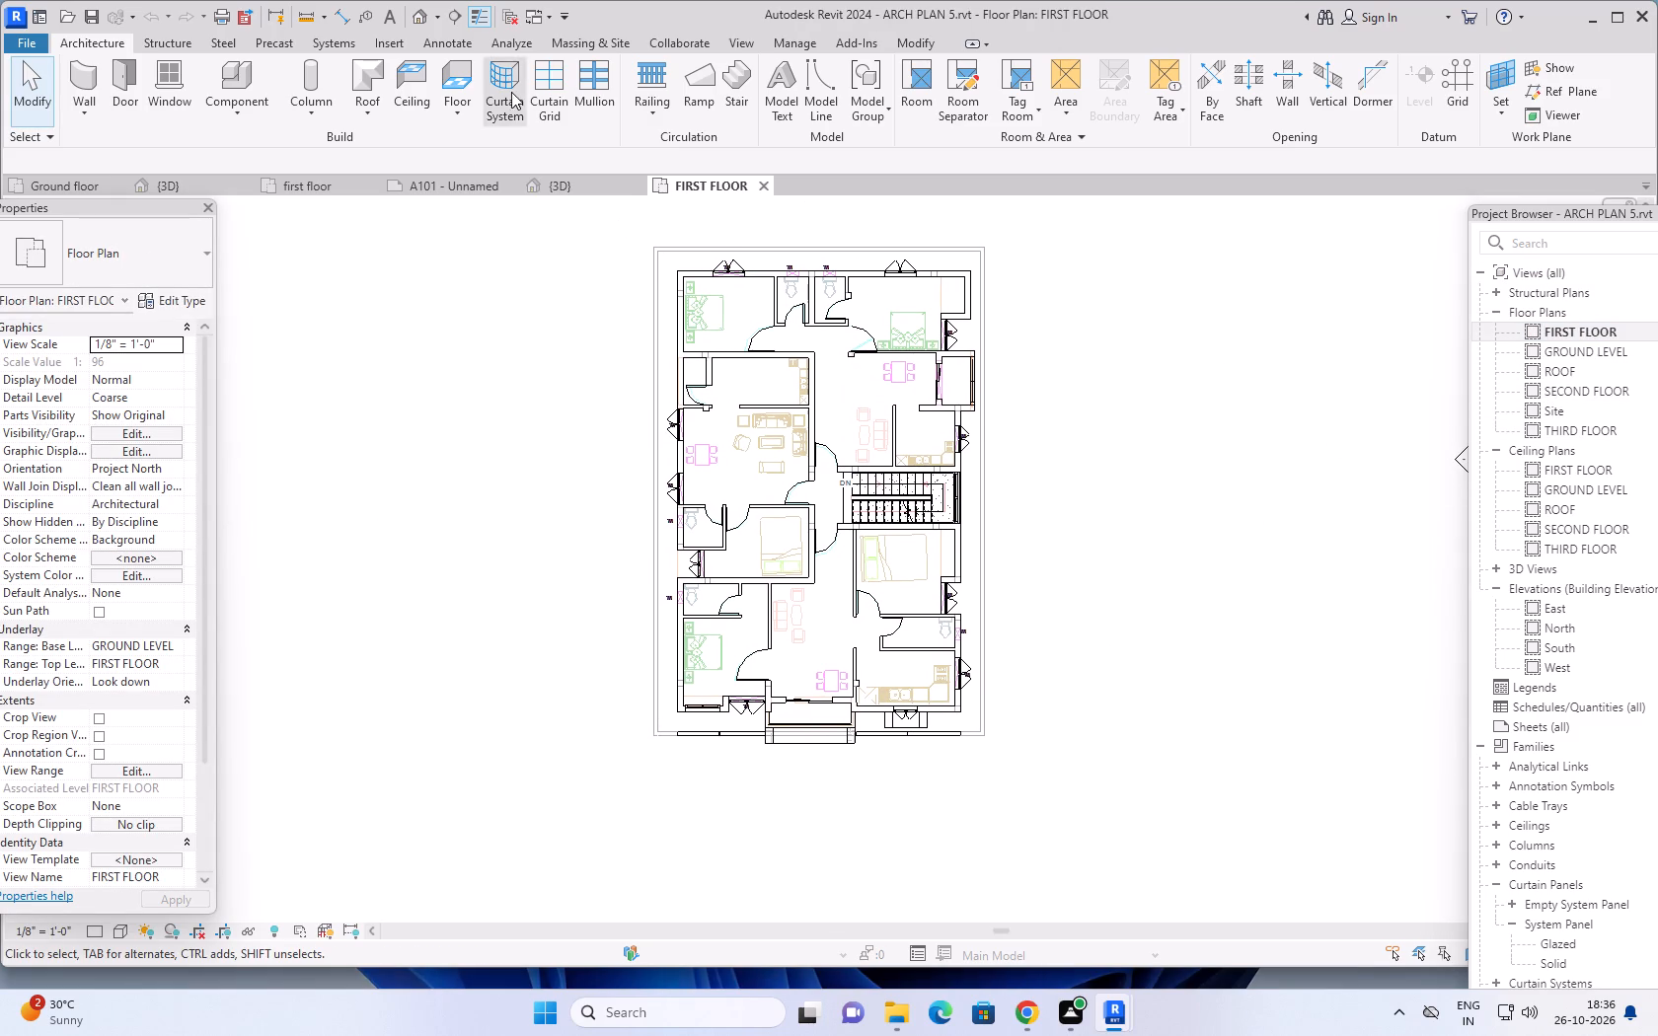
Switch to the default 3D view and examine the building's roof, side walls and front facade from several angles.
left_click(425, 9)
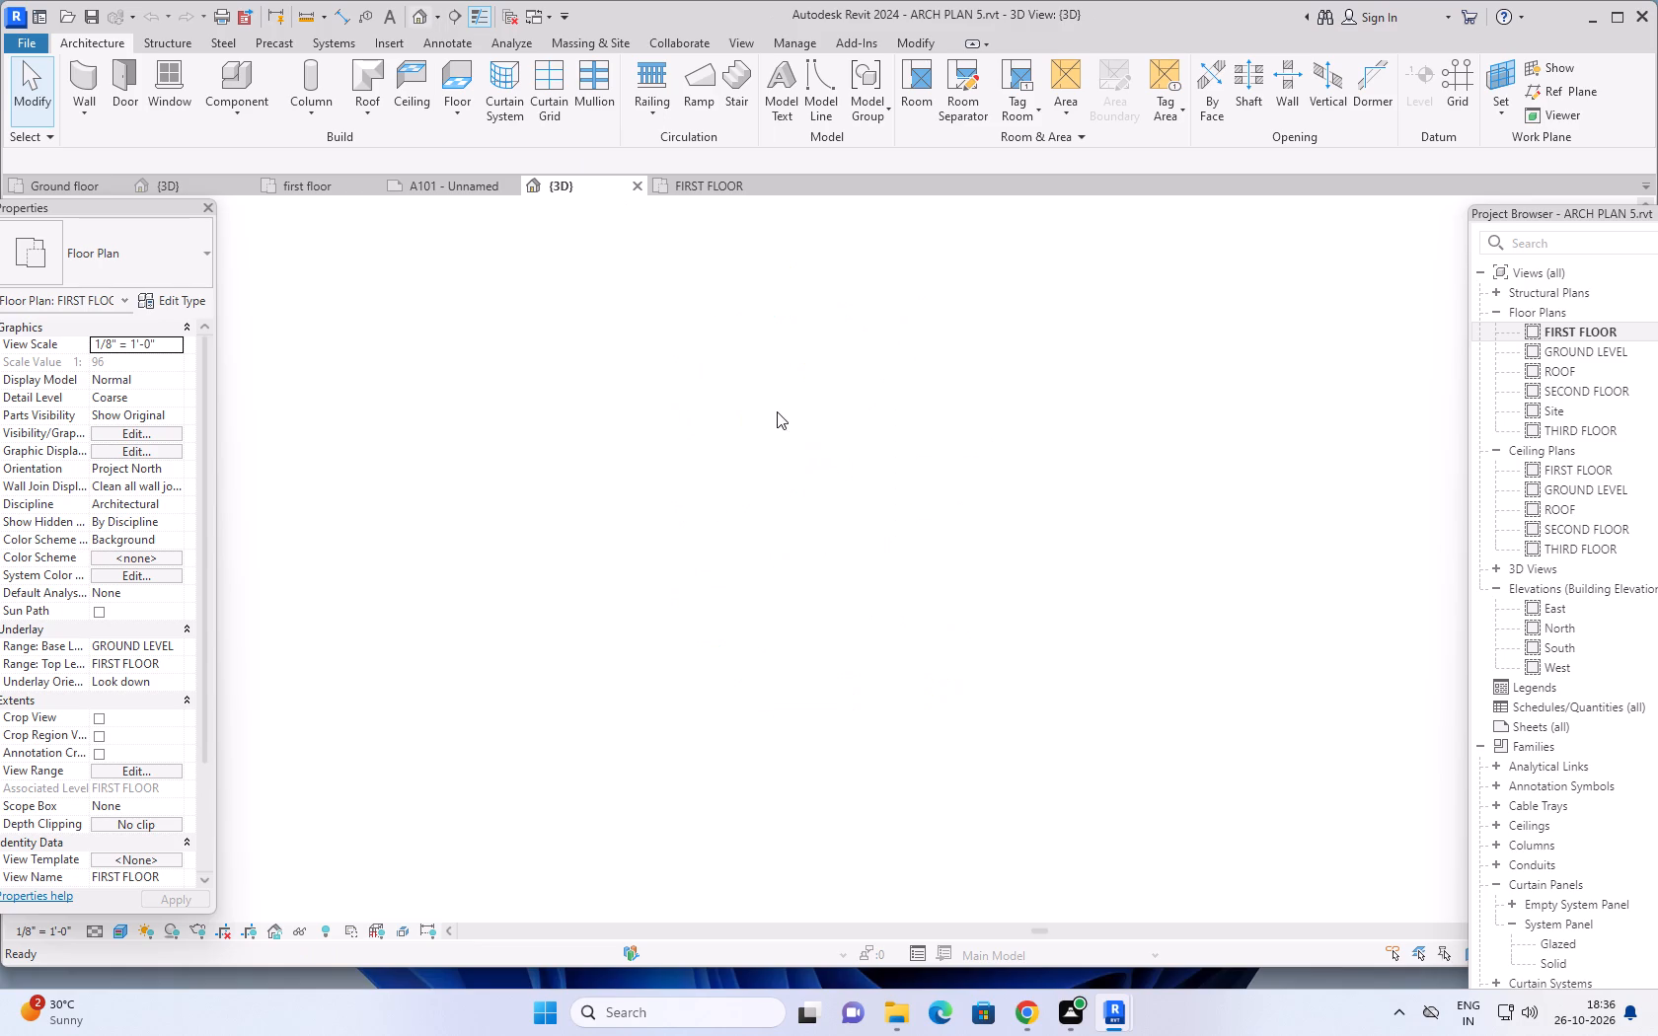
scroll(781, 417, "down", 5)
scroll(812, 547, "up", 9)
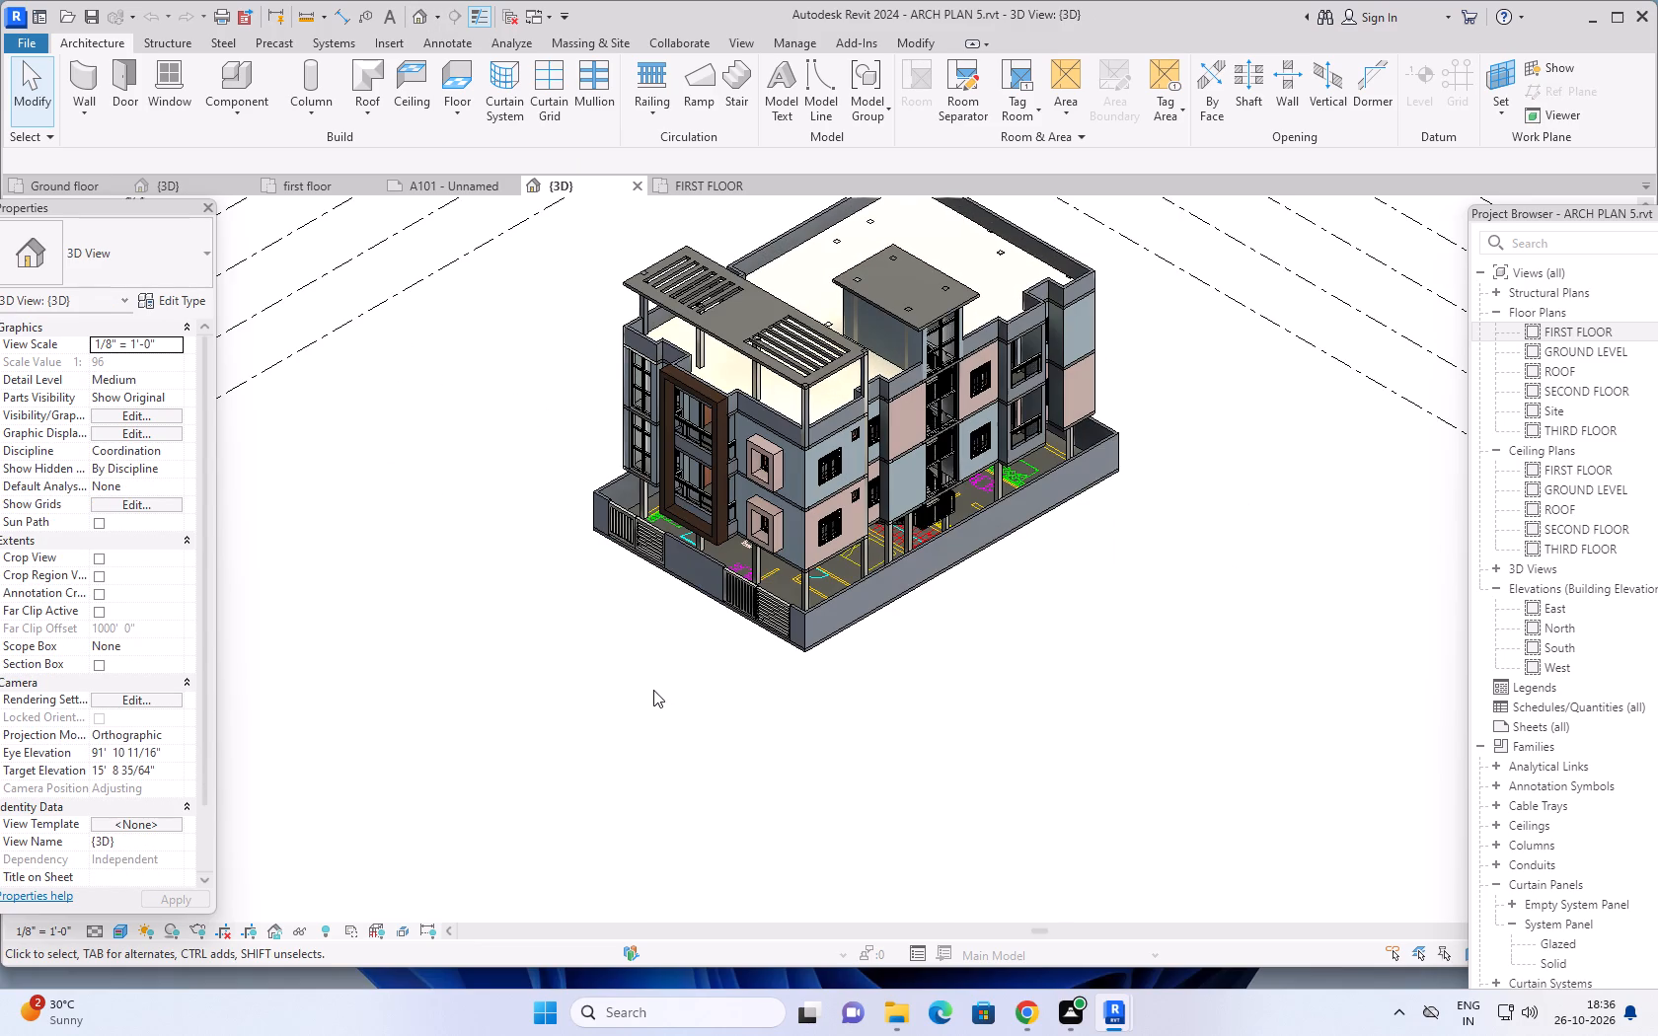
middle_click_drag(677, 689, 1163, 528, "shift")
middle_click_drag(1142, 568, 1118, 625)
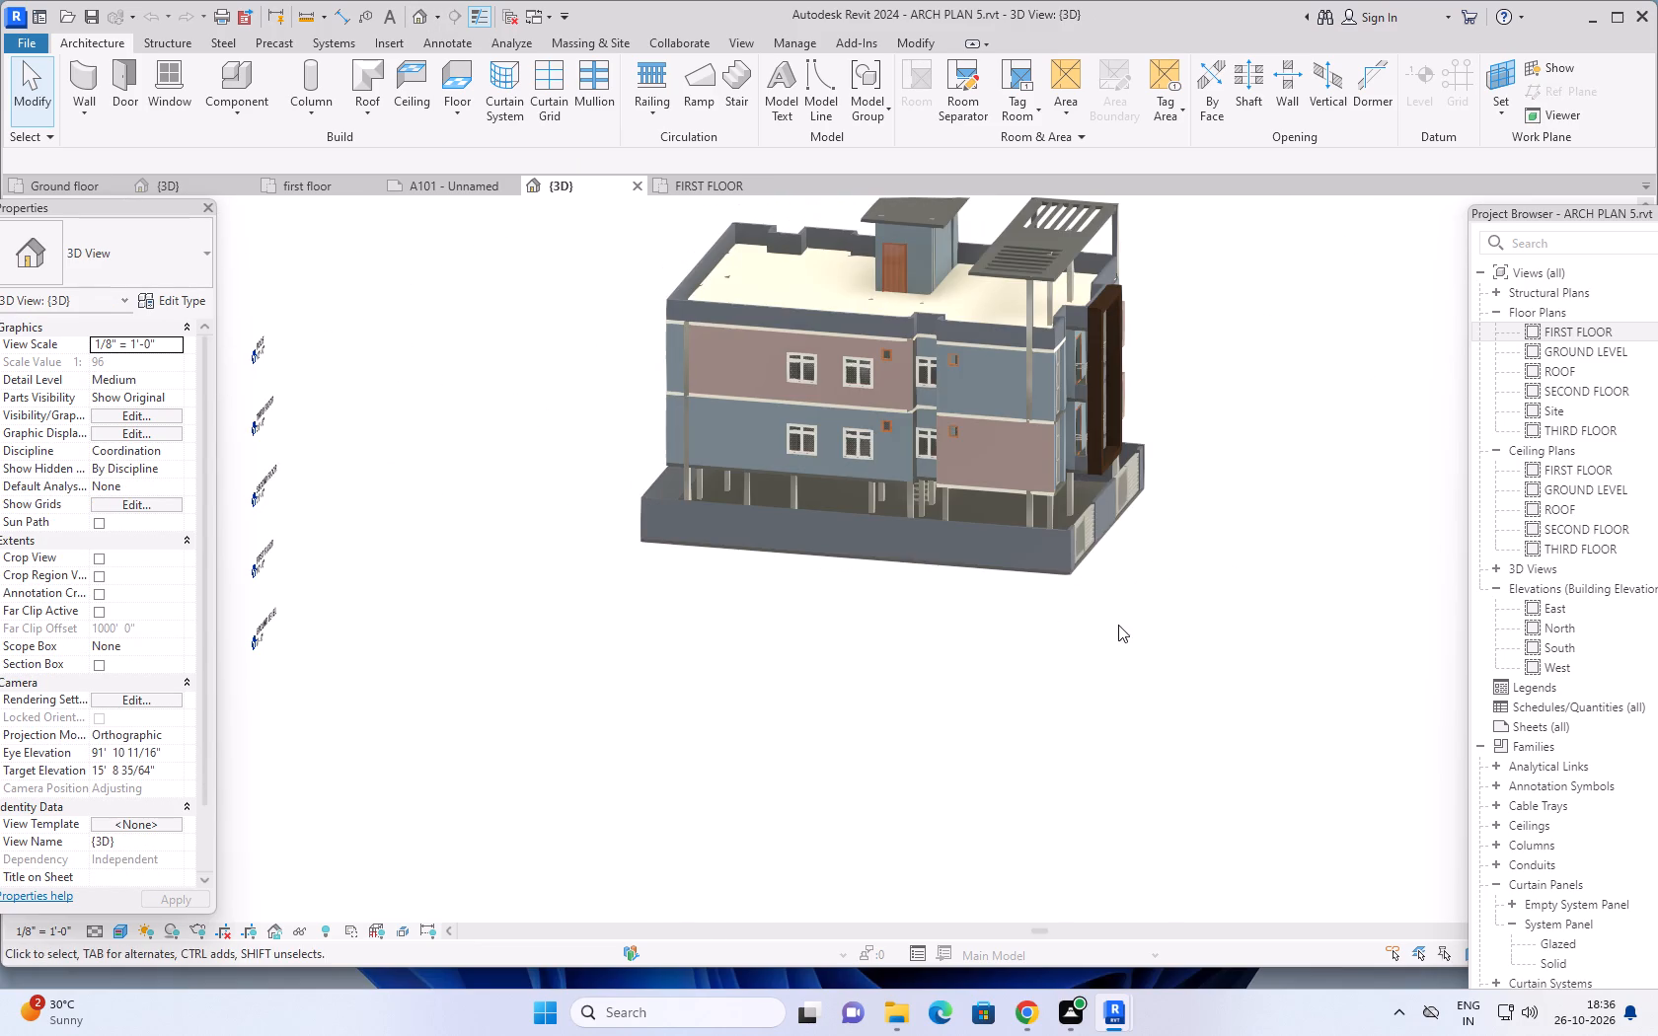
middle_click_drag(1118, 625, 1068, 715)
middle_click_drag(1095, 680, 1074, 585, "shift")
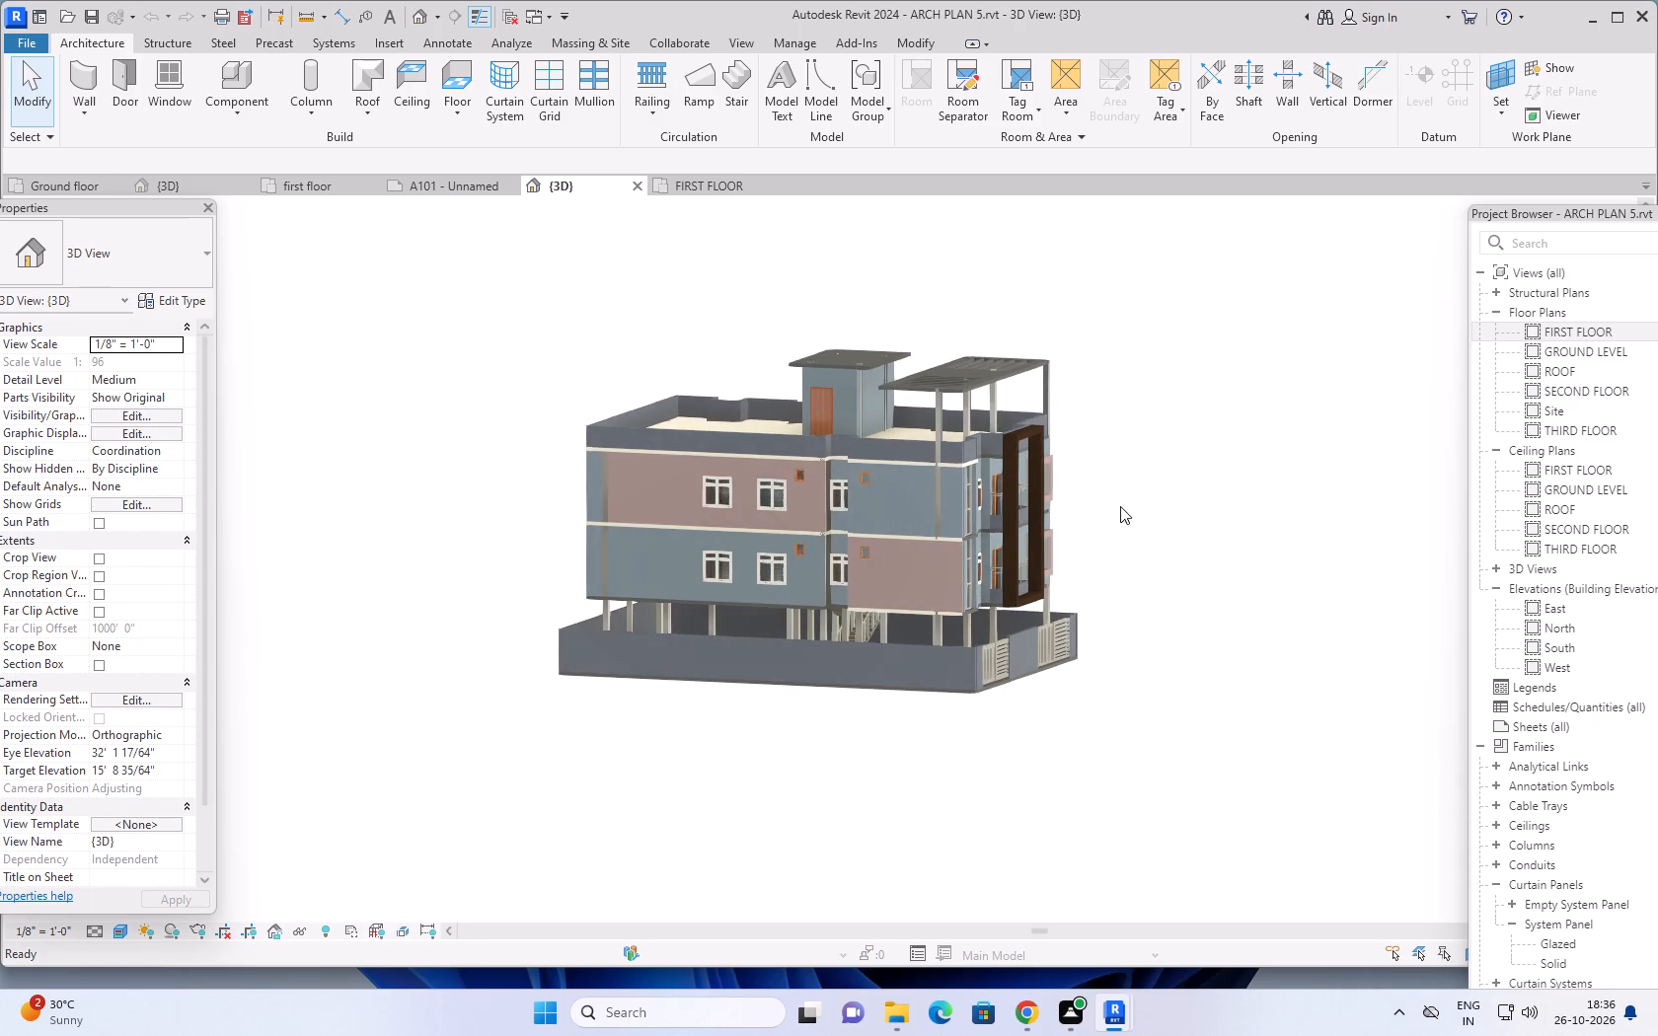
scroll(1120, 506, "up", 3)
middle_click_drag(1136, 504, 1032, 563)
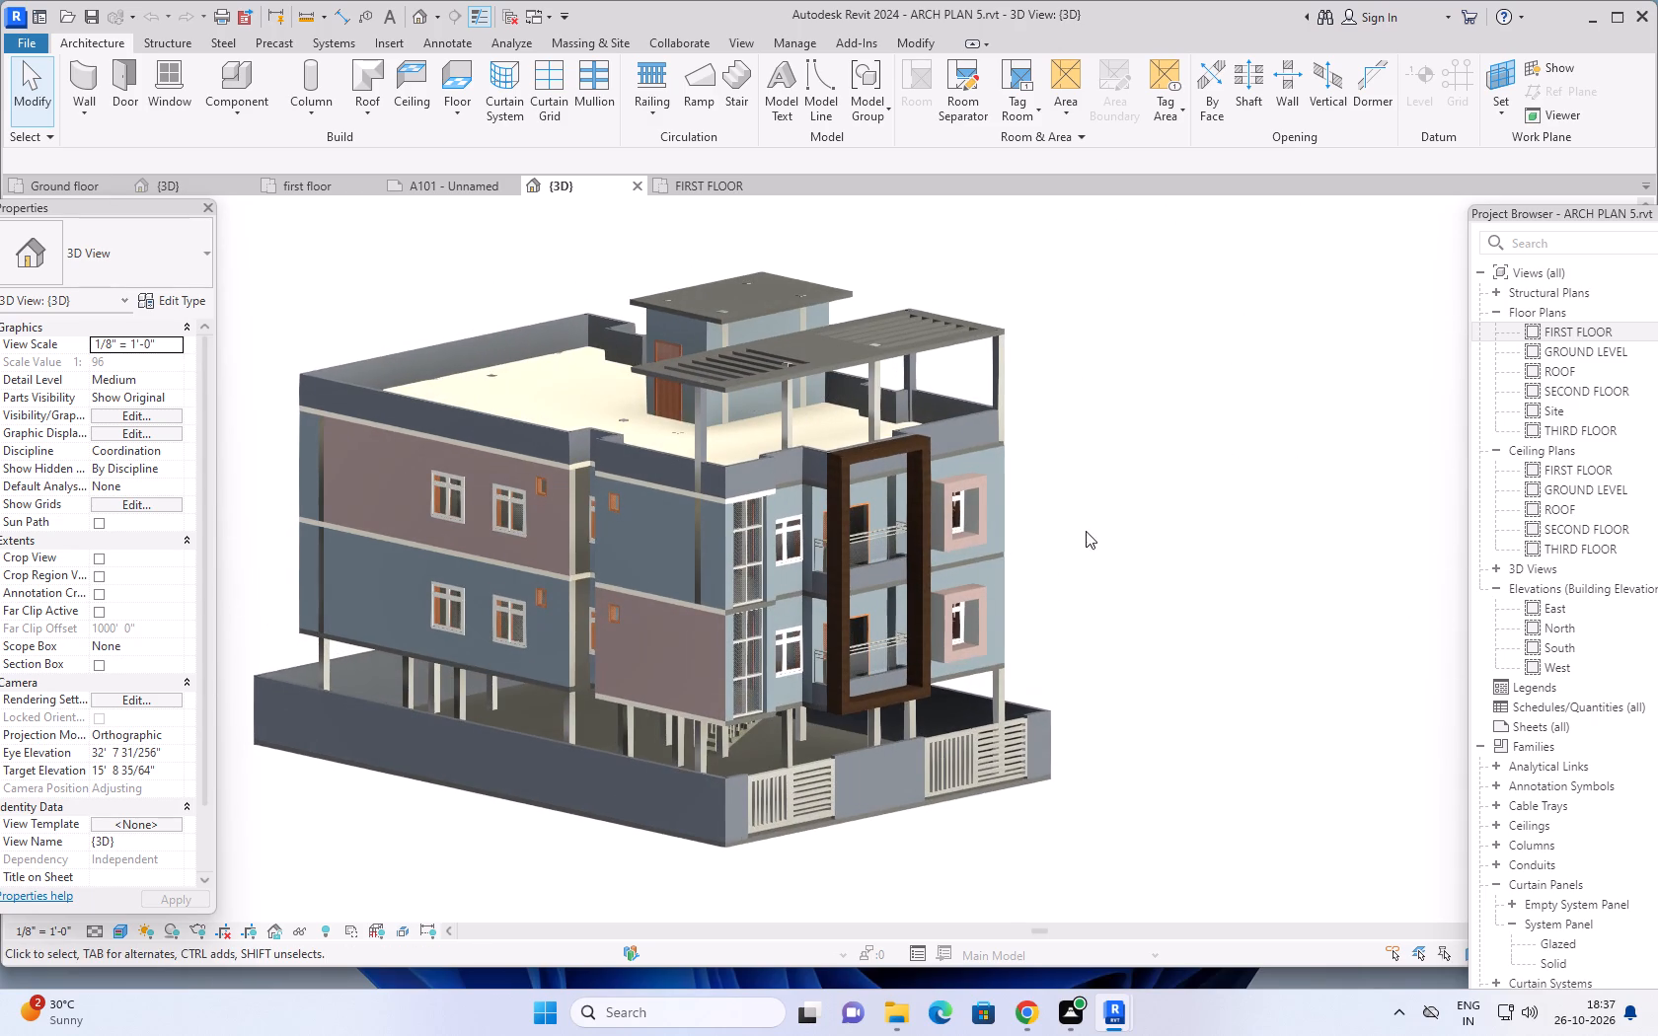
middle_click_drag(1086, 531, 1249, 557)
middle_click_drag(1240, 565, 1194, 527, "shift")
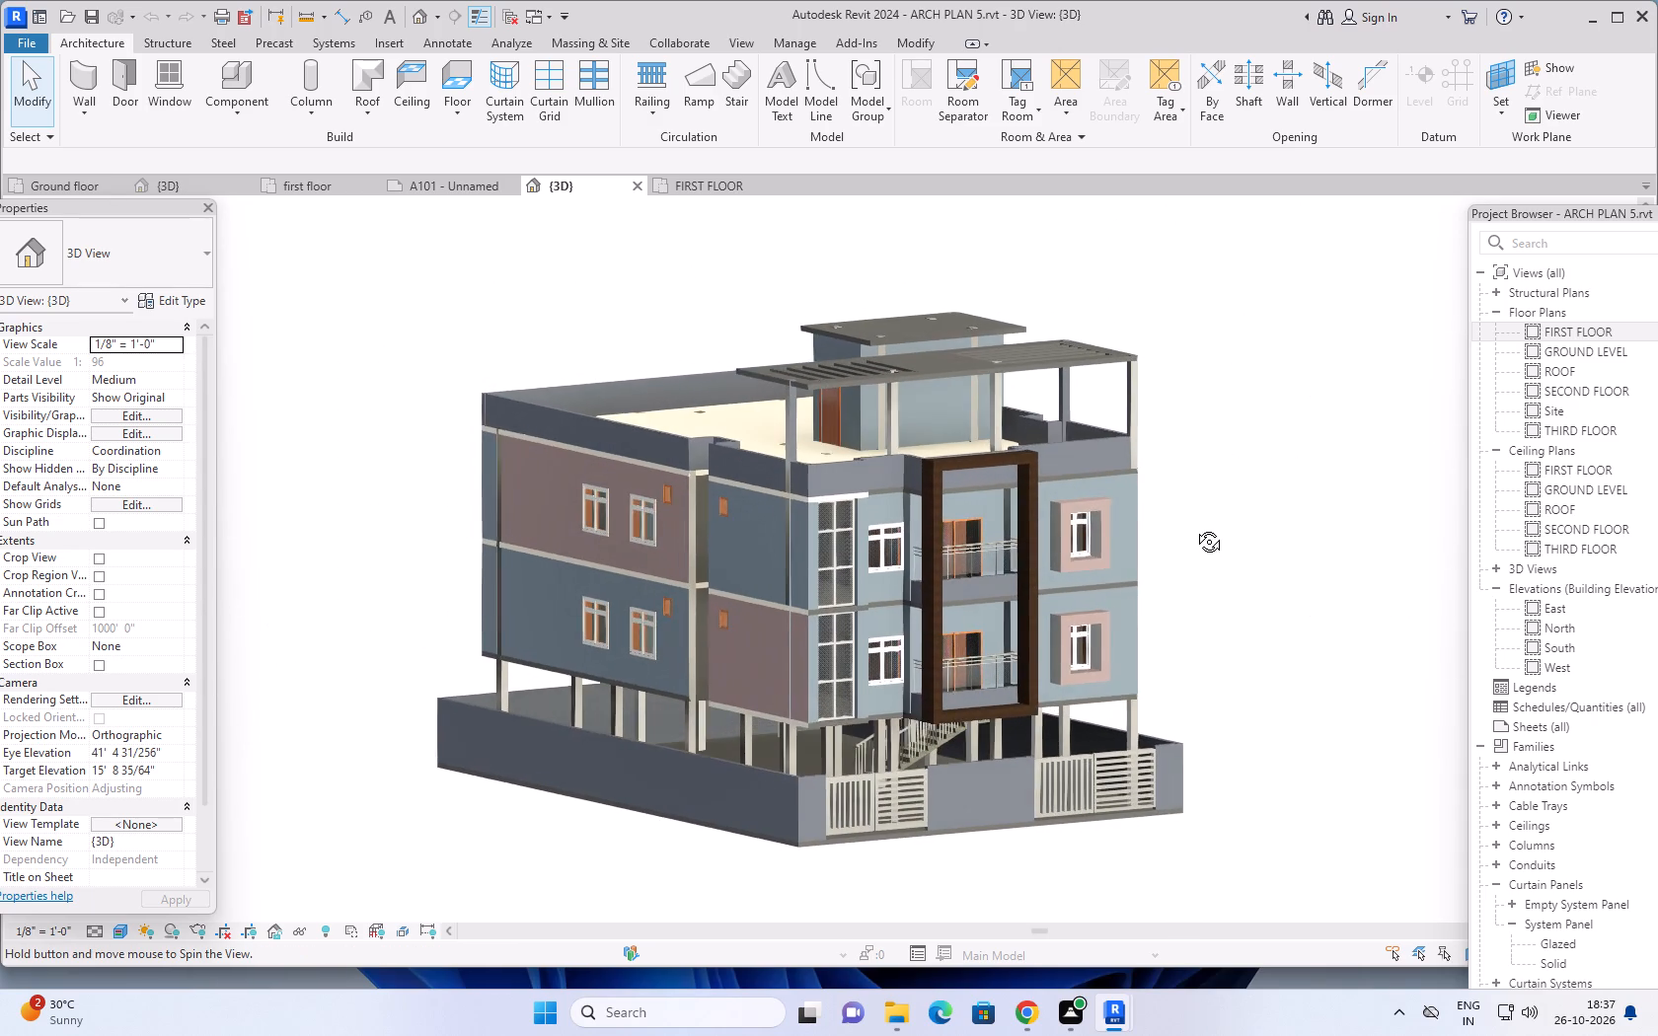
middle_click_drag(1194, 527, 1198, 529, "shift")
scroll(1217, 559, "up", 1)
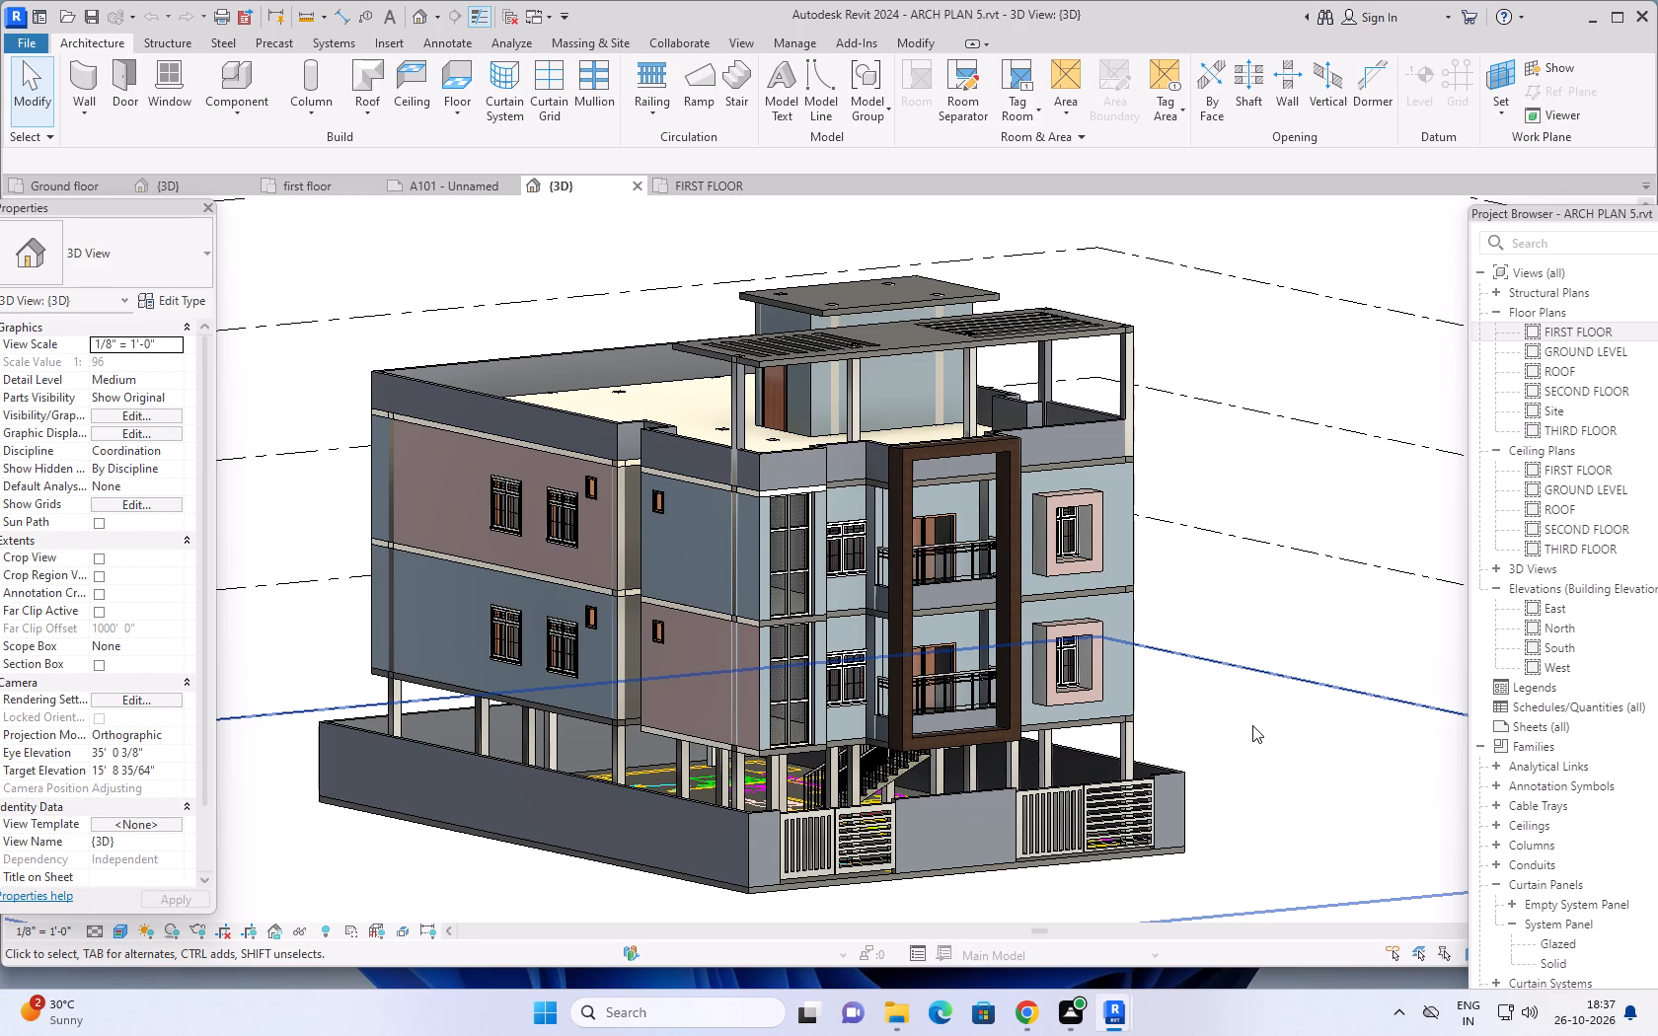
middle_click_drag(1255, 730, 1290, 748, "shift")
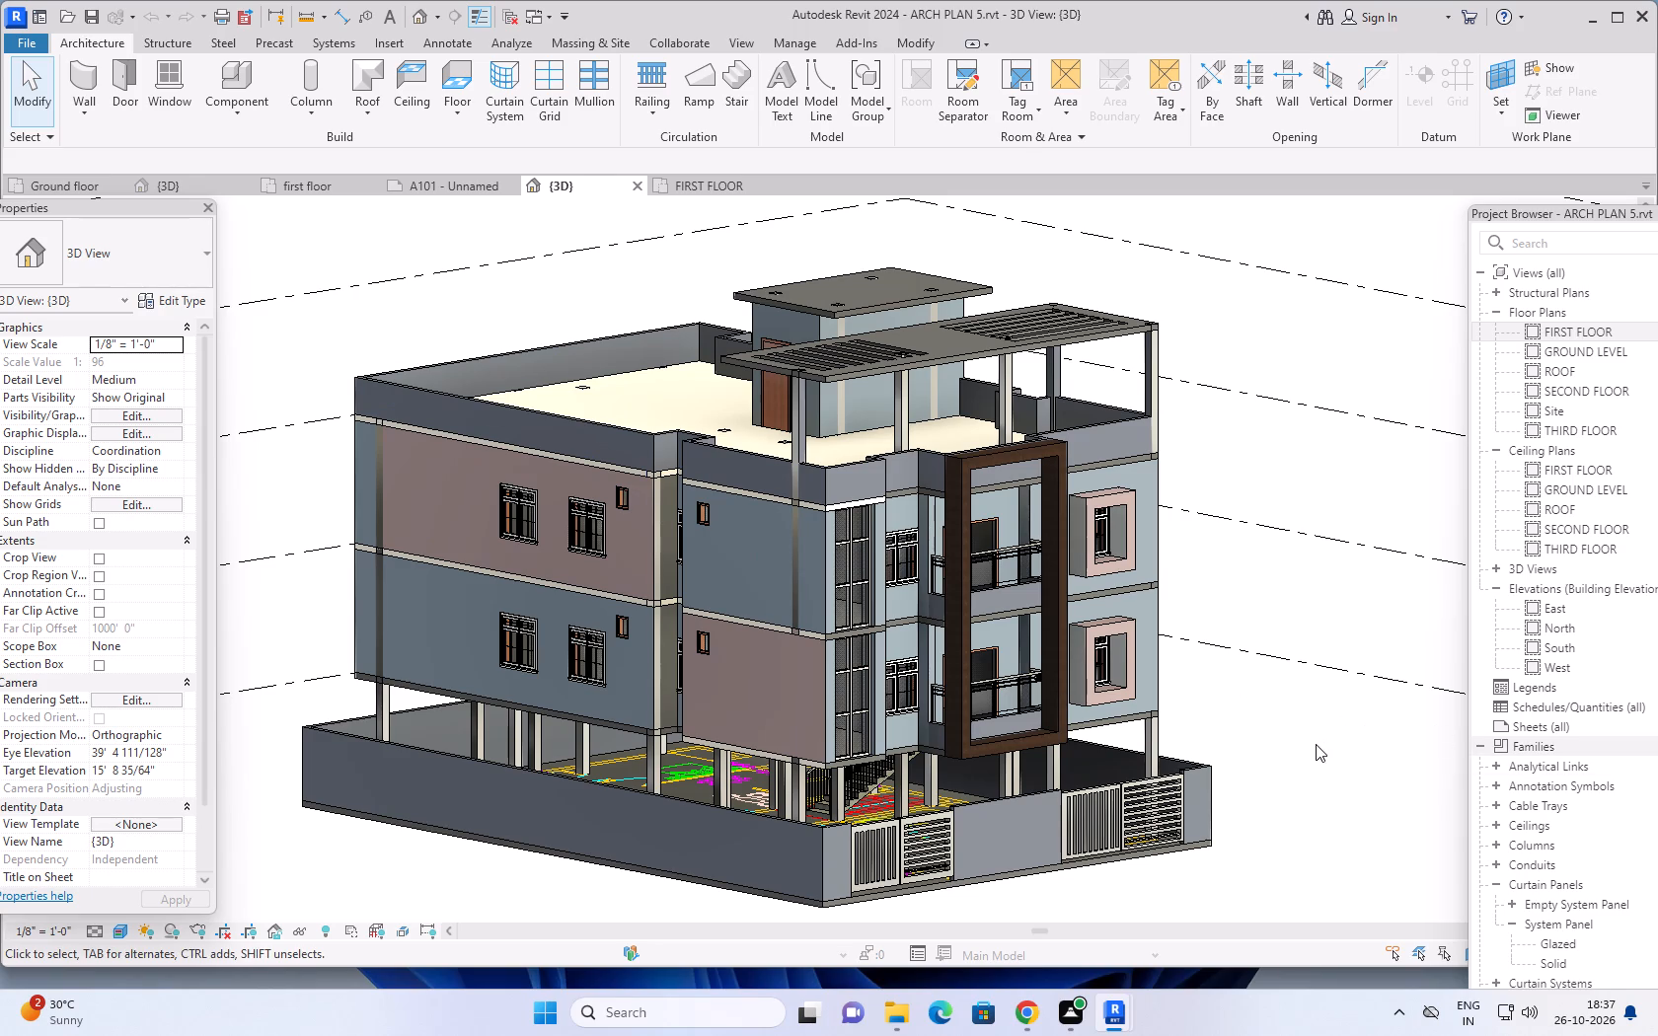
key("Escape")
middle_click_drag(1327, 727, 1280, 718)
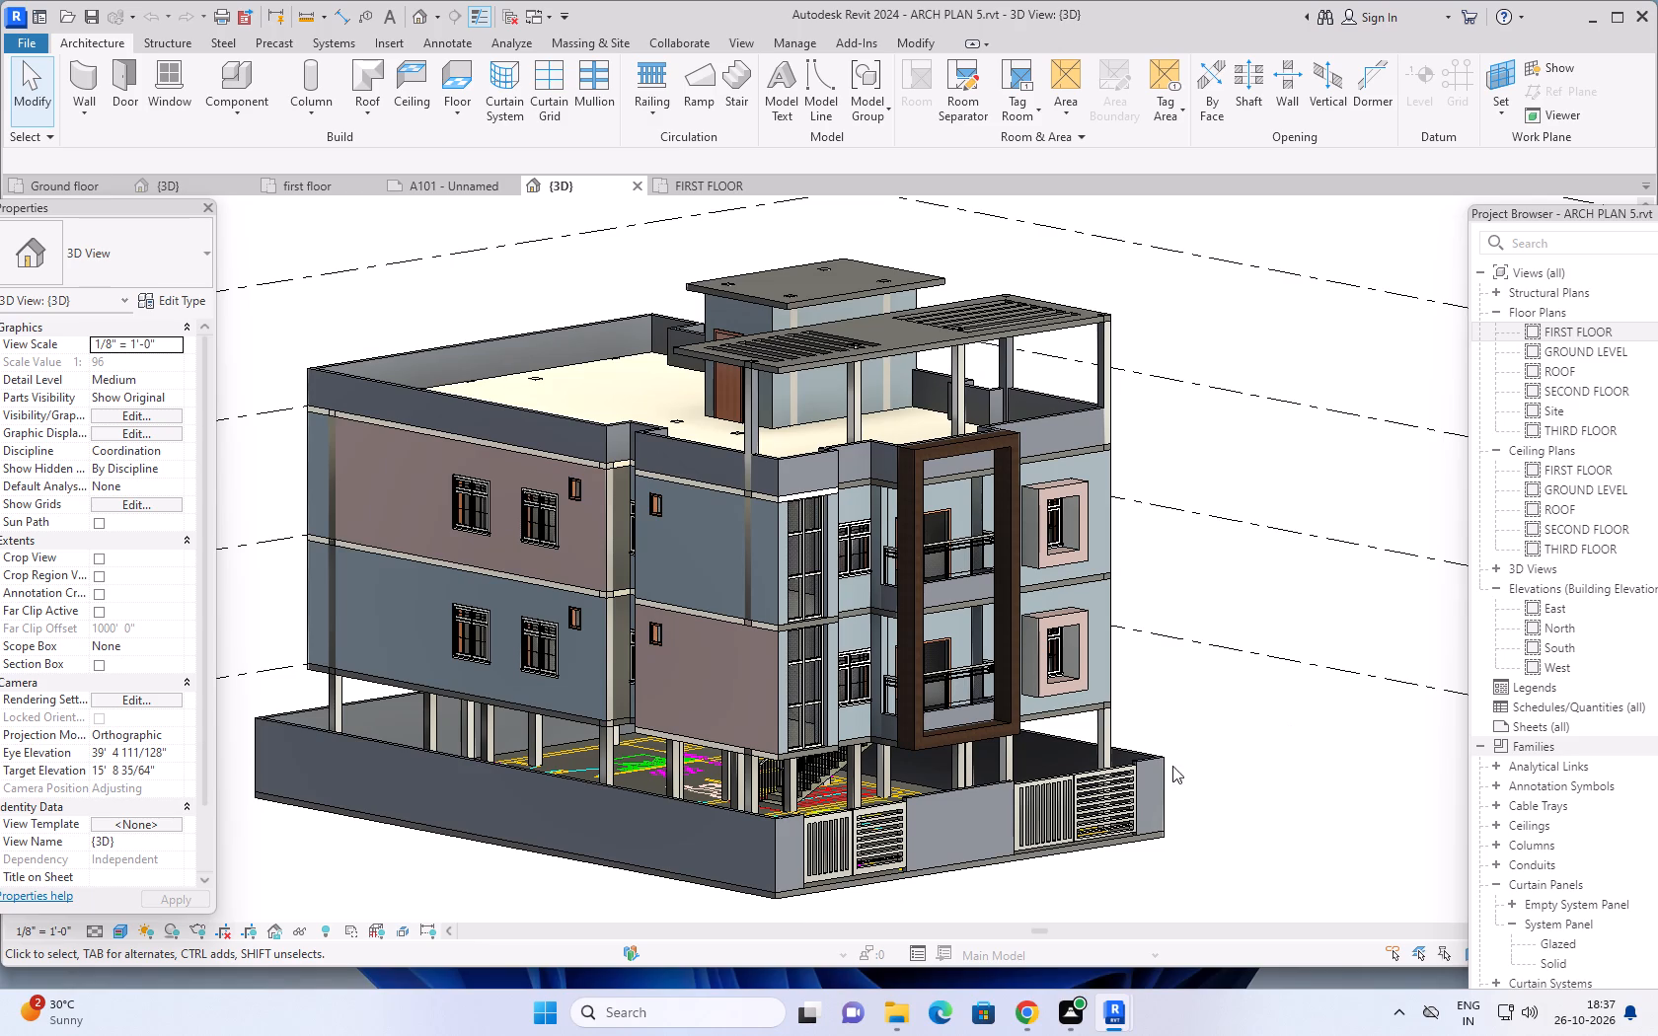
middle_click_drag(1221, 731, 1260, 700)
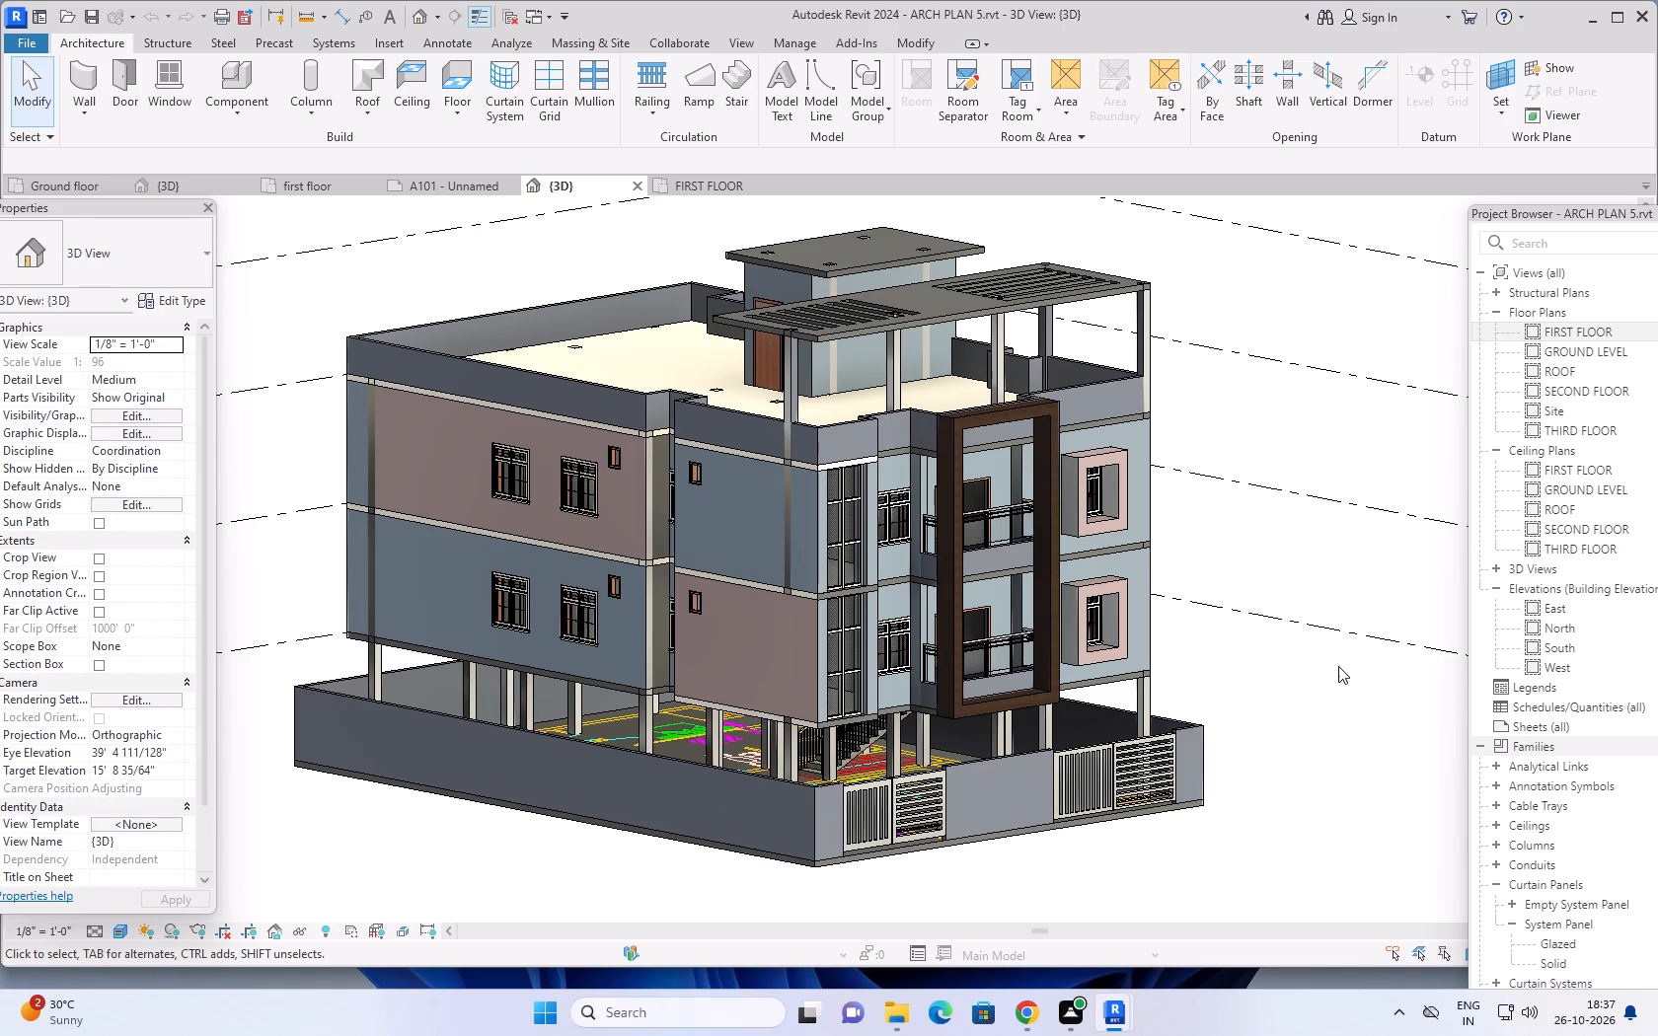
middle_click_drag(1332, 725, 1347, 717)
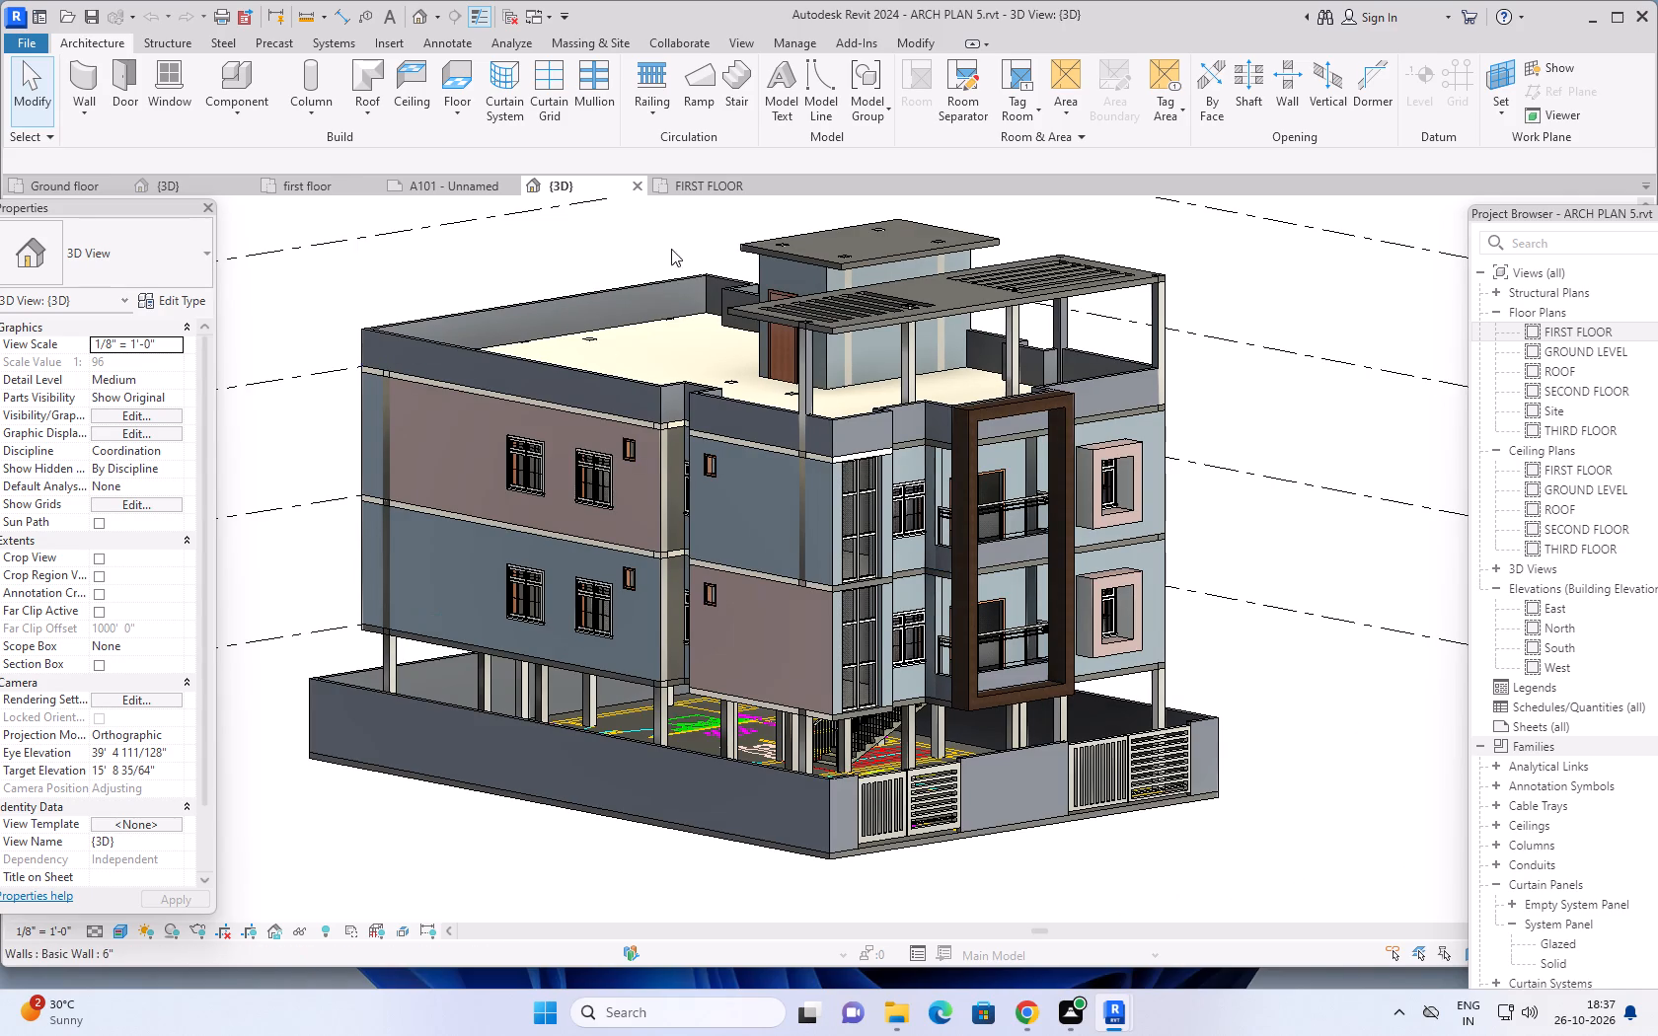
Open the Material Browser and look through the list of project materials.
left_click(796, 37)
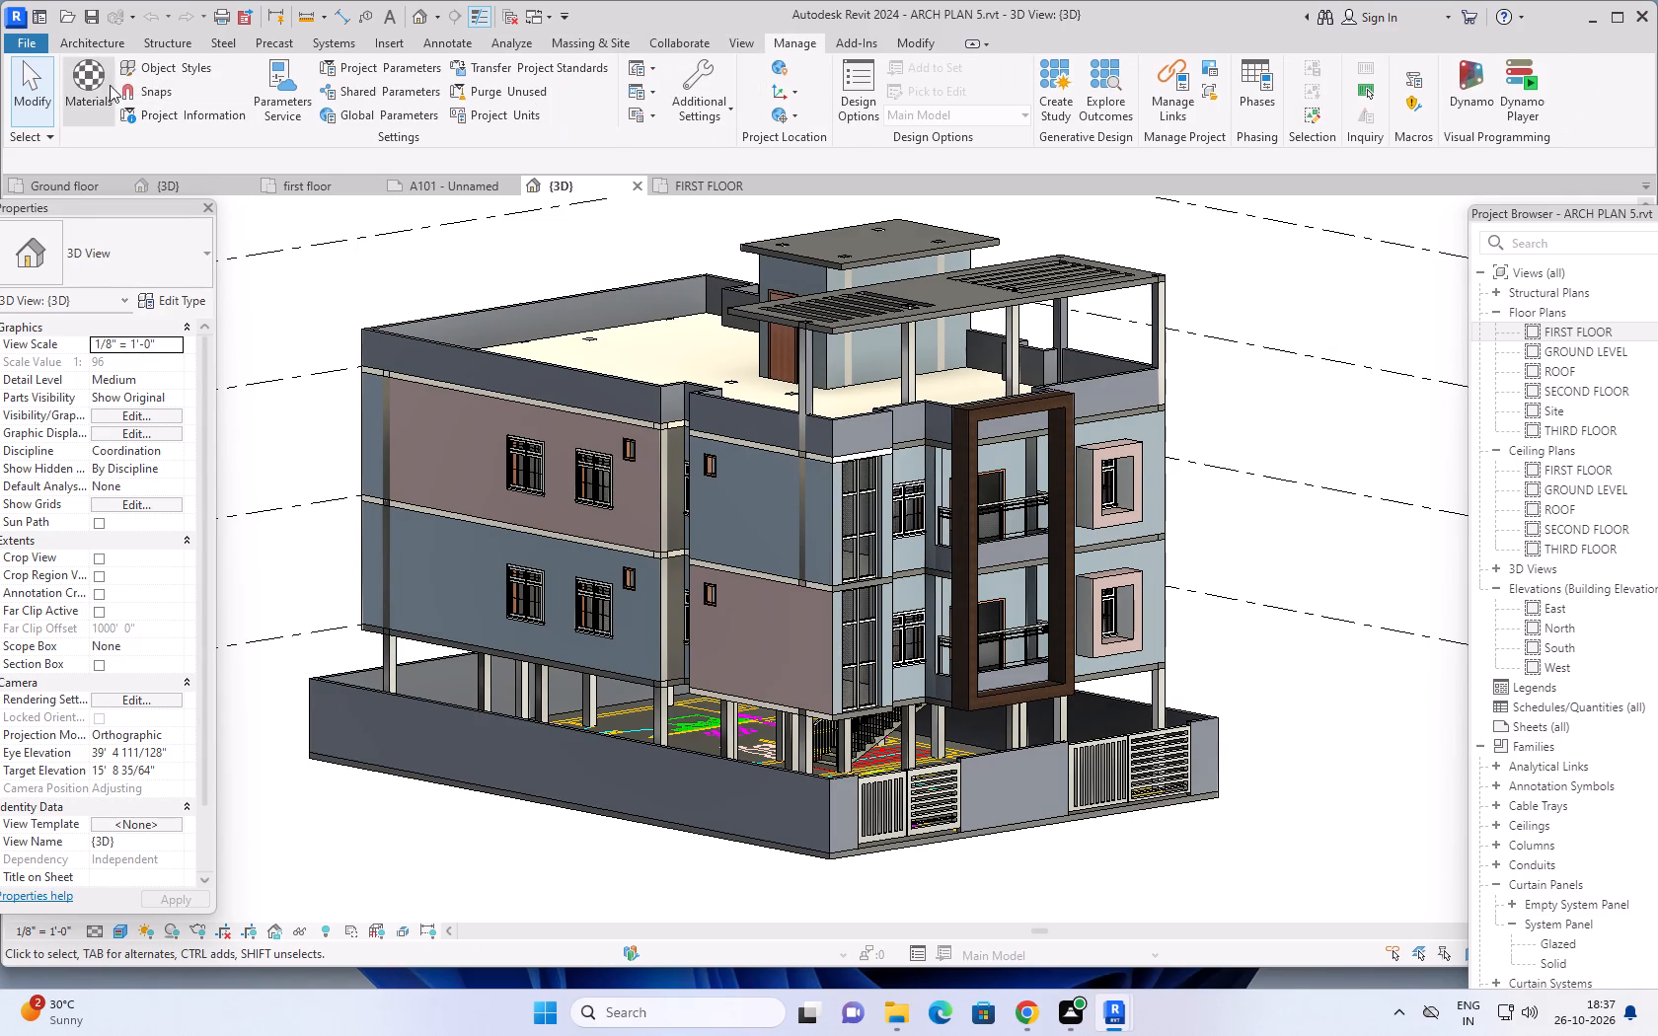
left_click(83, 81)
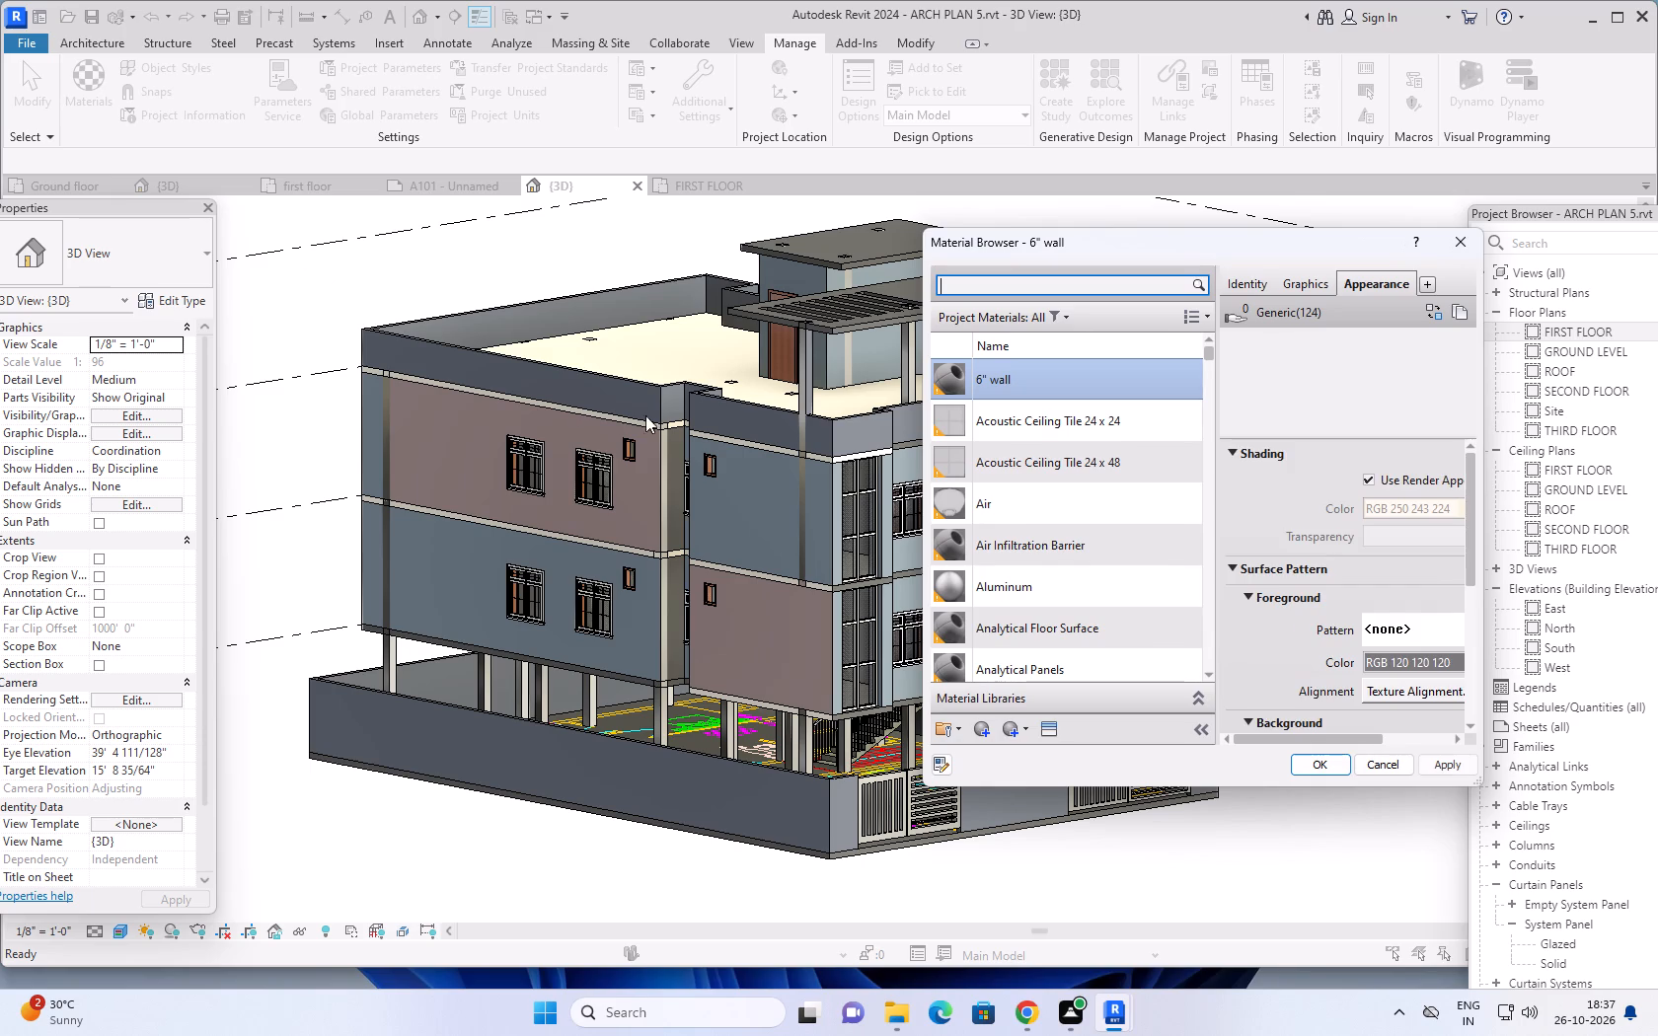
scroll(1079, 404, "up", 4)
scroll(1079, 404, "down", 13)
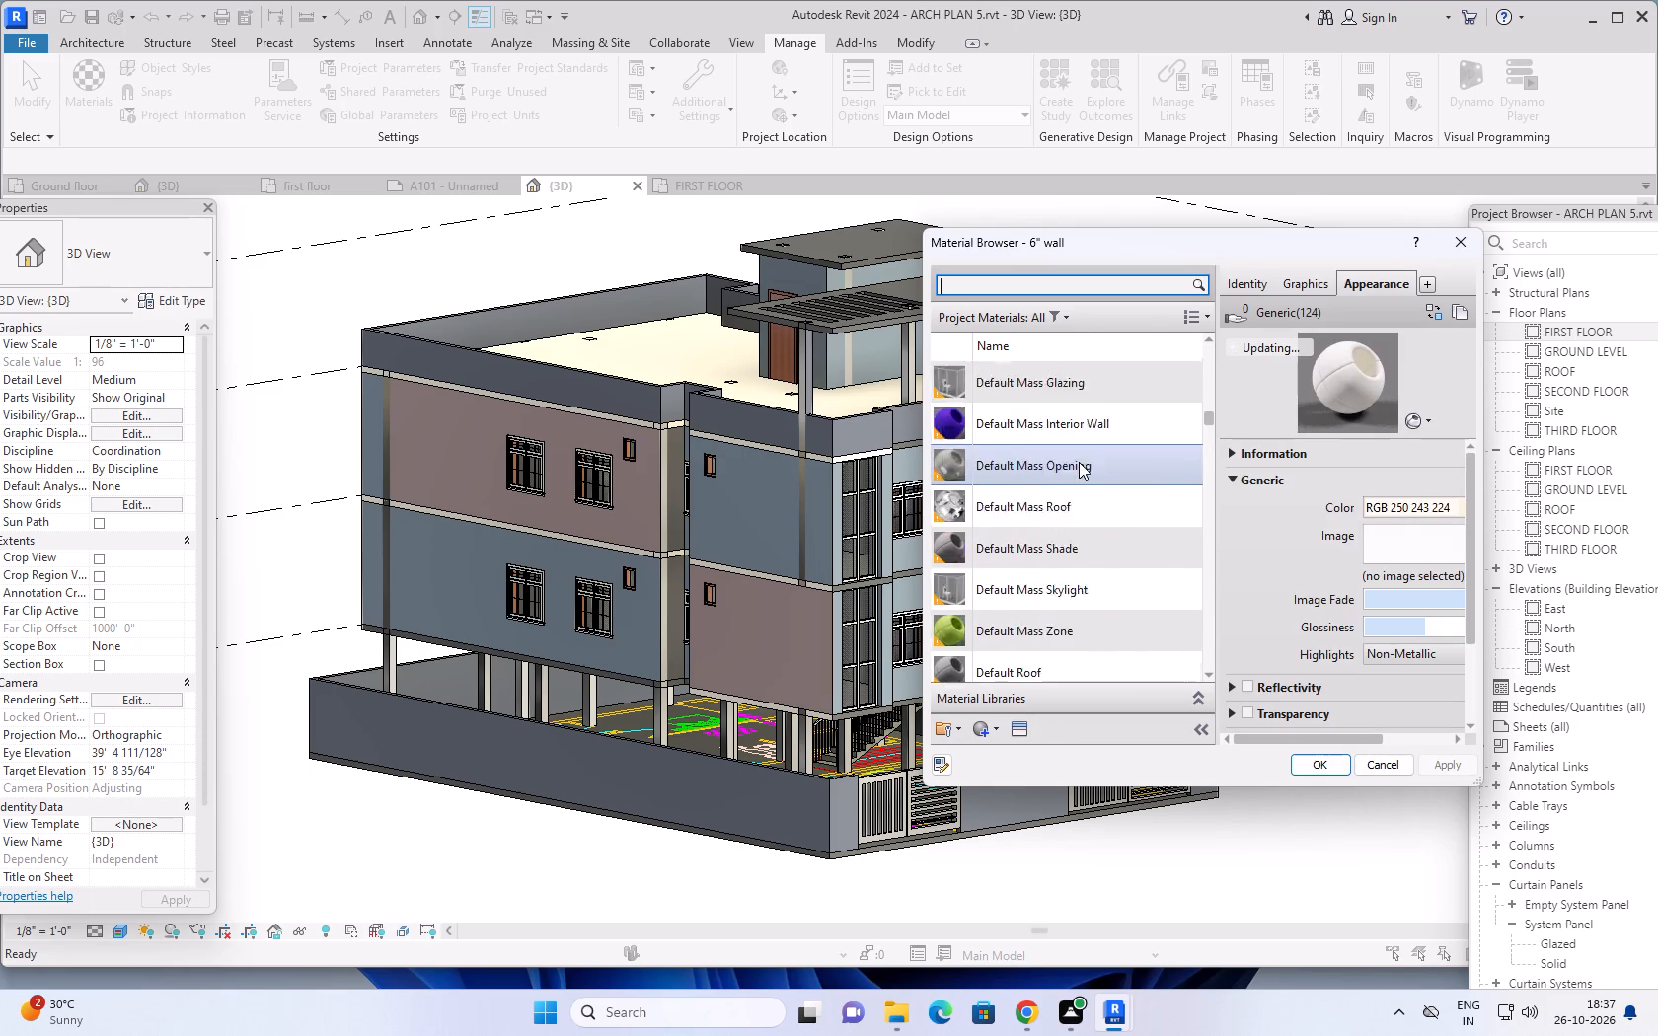
scroll(1079, 462, "down", 17)
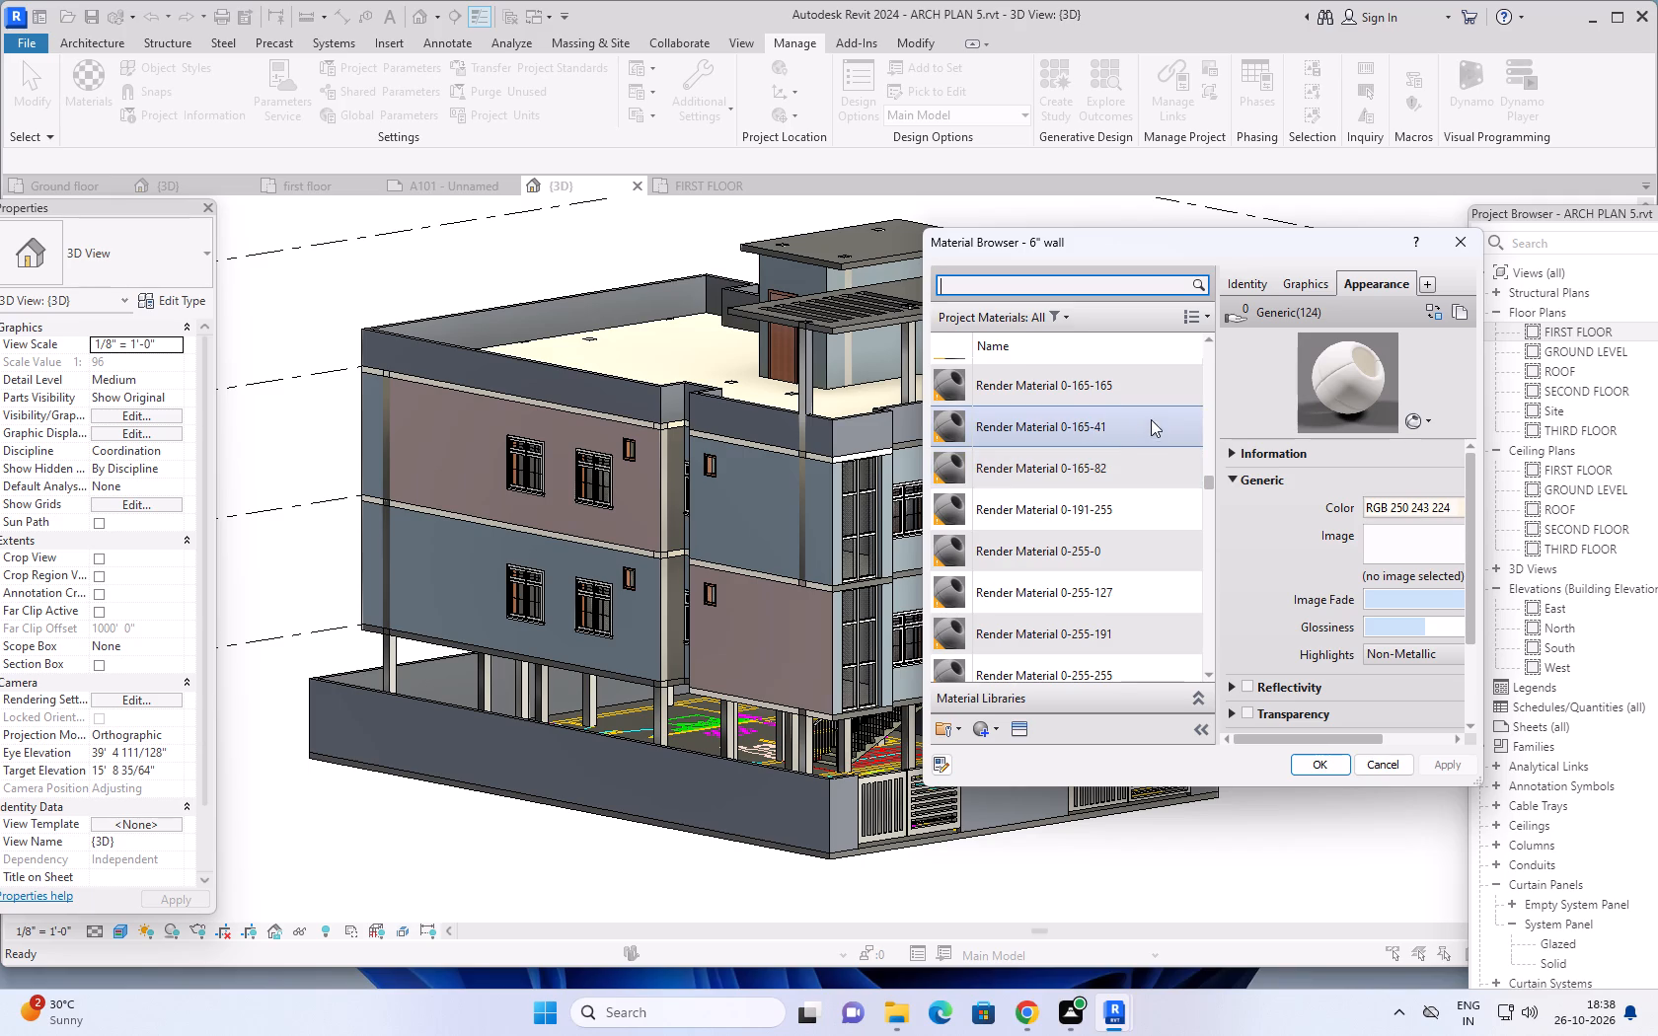
scroll(1068, 472, "up", 11)
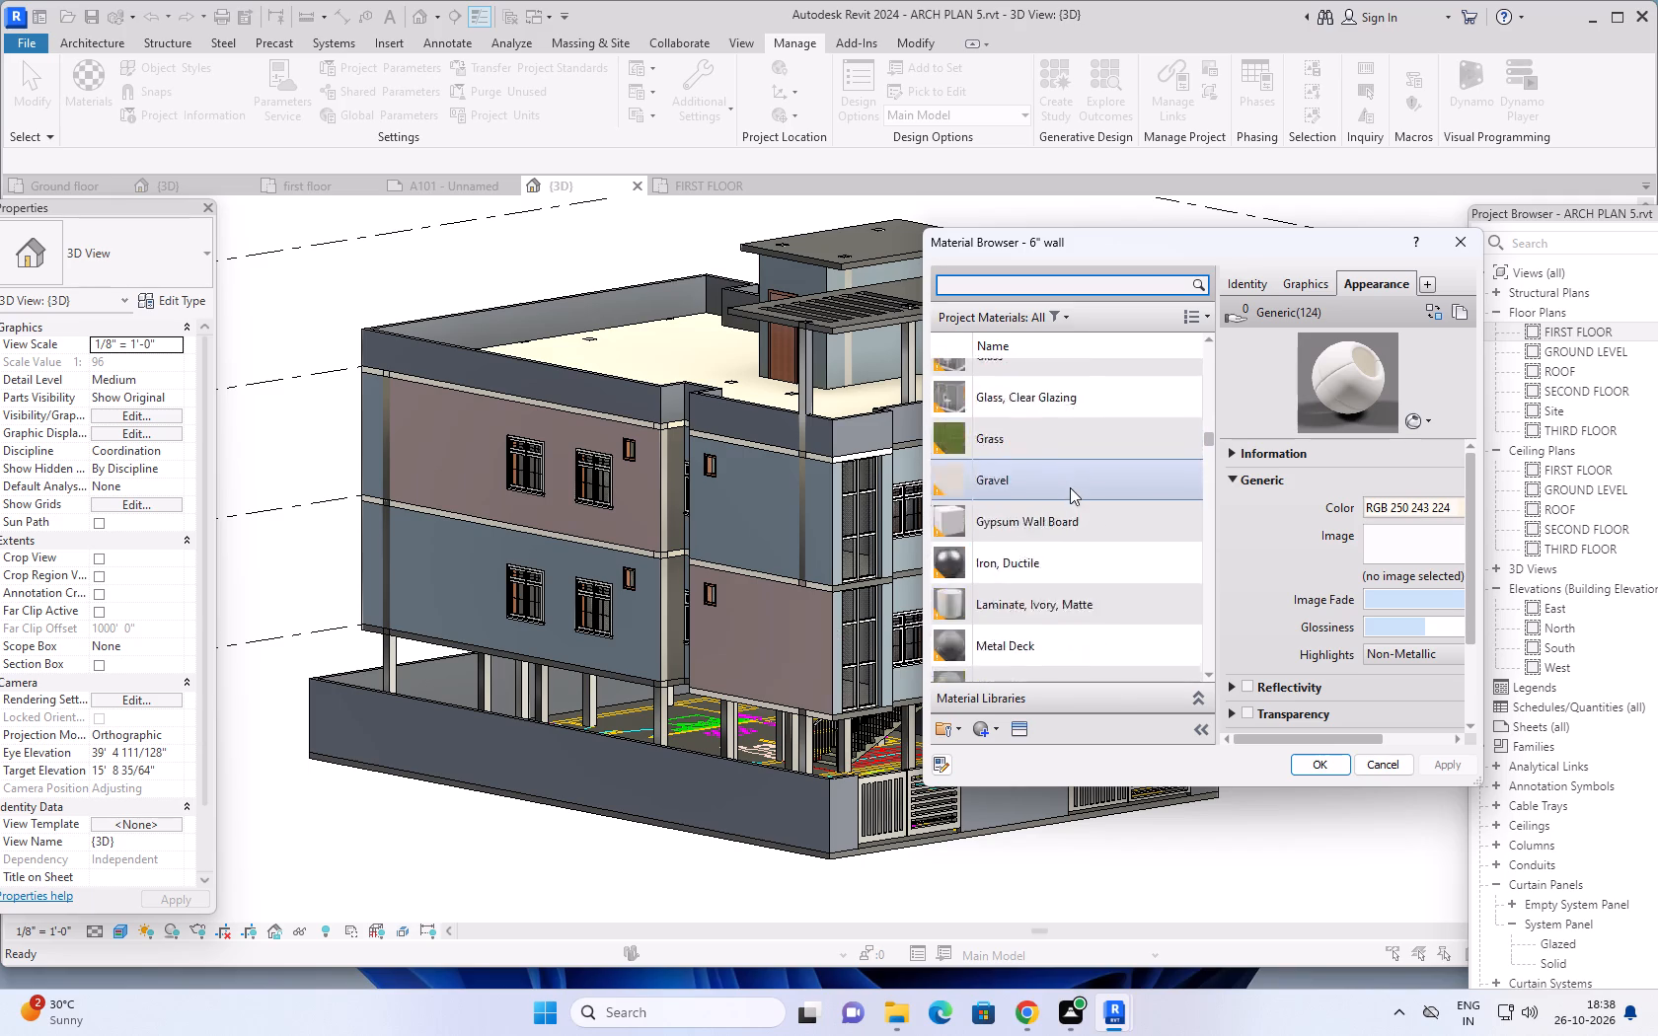
scroll(1070, 487, "up", 13)
scroll(1062, 488, "up", 12)
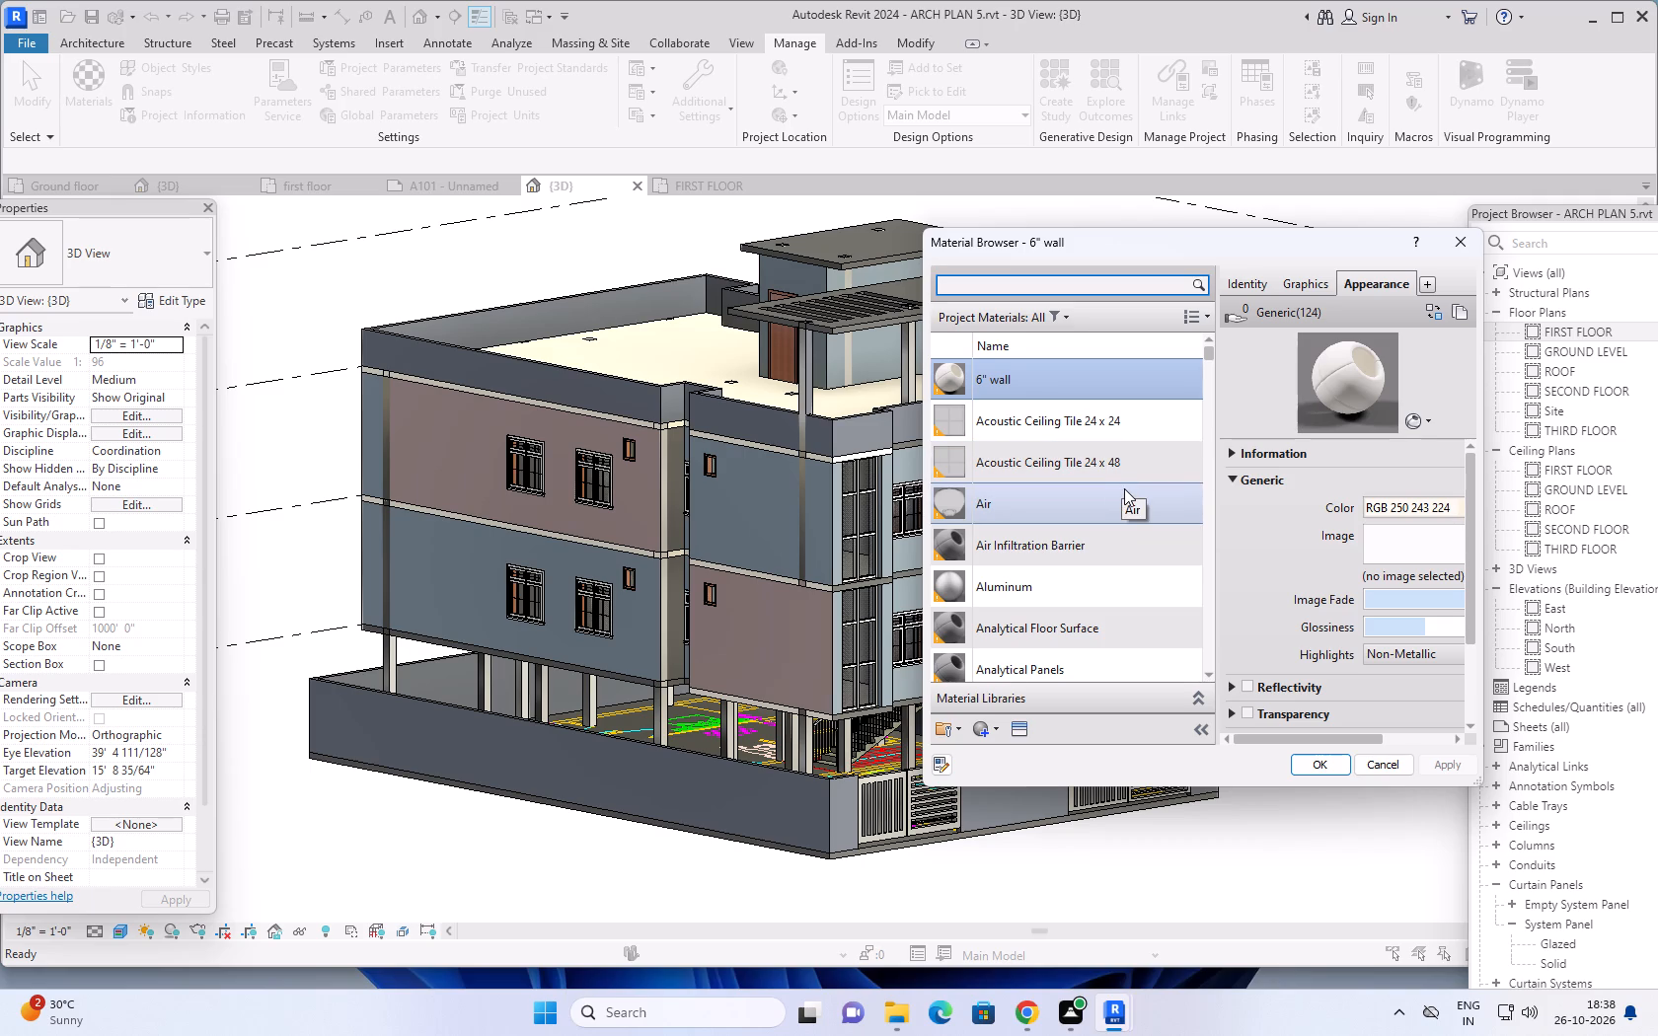
scroll(1107, 495, "up", 1)
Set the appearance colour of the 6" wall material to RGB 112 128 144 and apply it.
left_click(1302, 286)
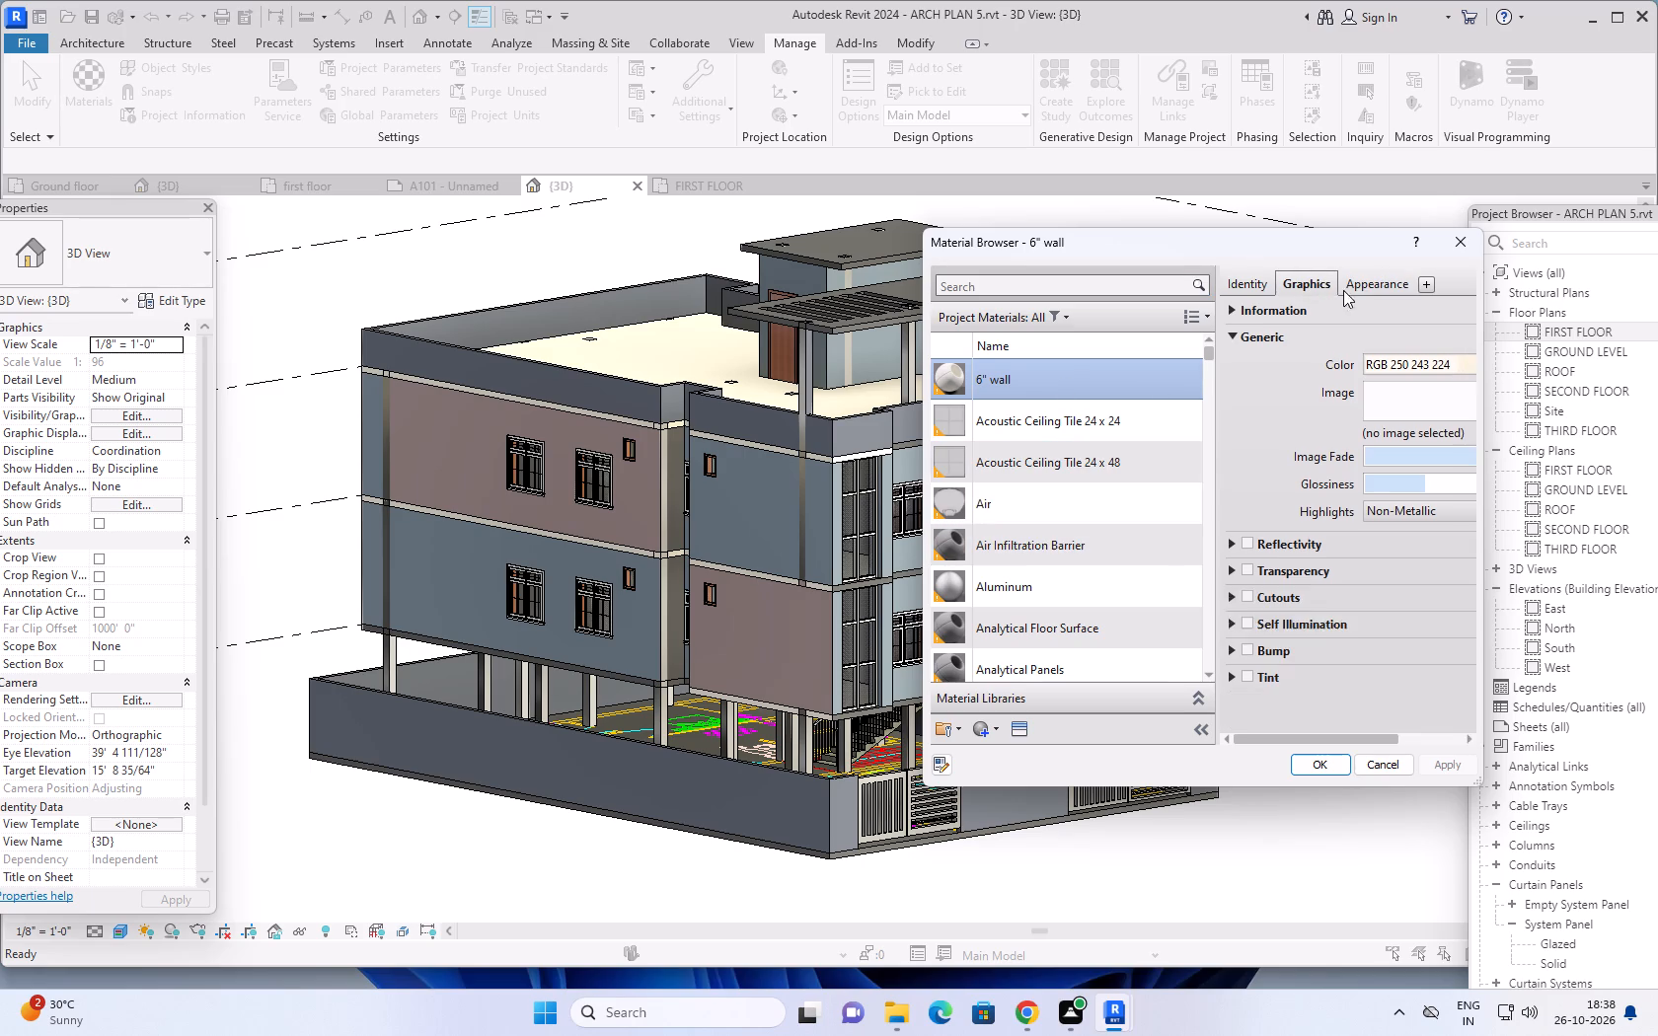
left_click(1374, 284)
left_click(1405, 505)
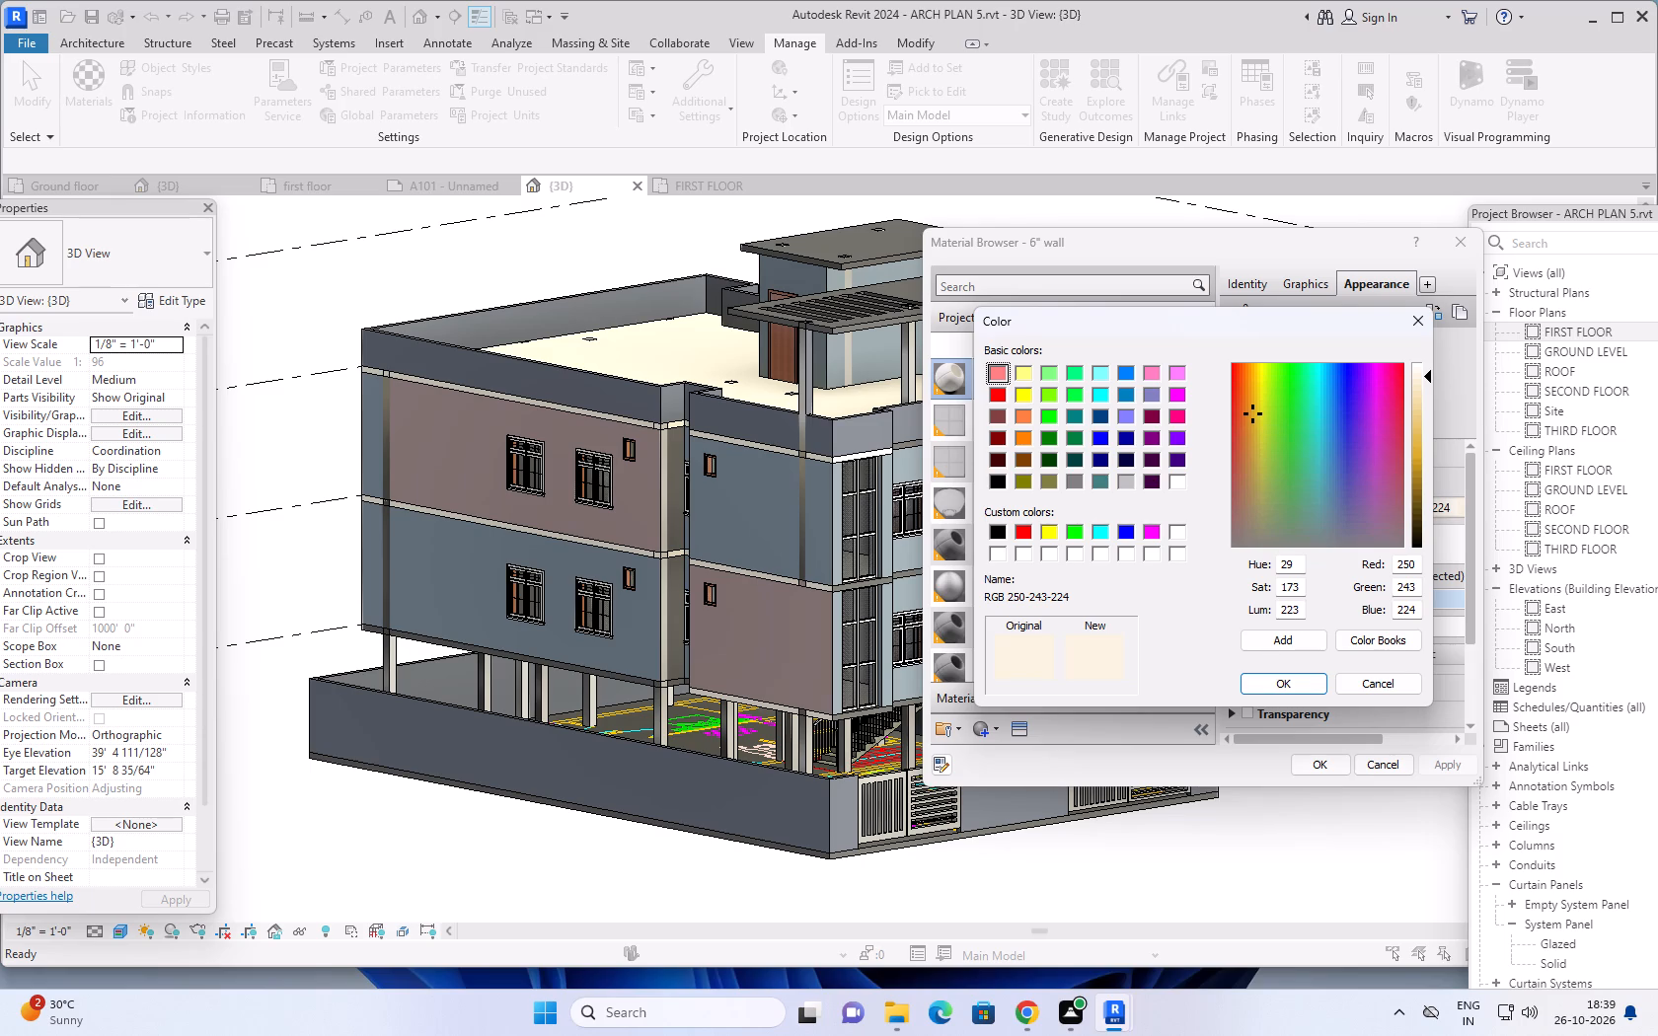
left_click_drag(1419, 562, 1394, 571)
type("112")
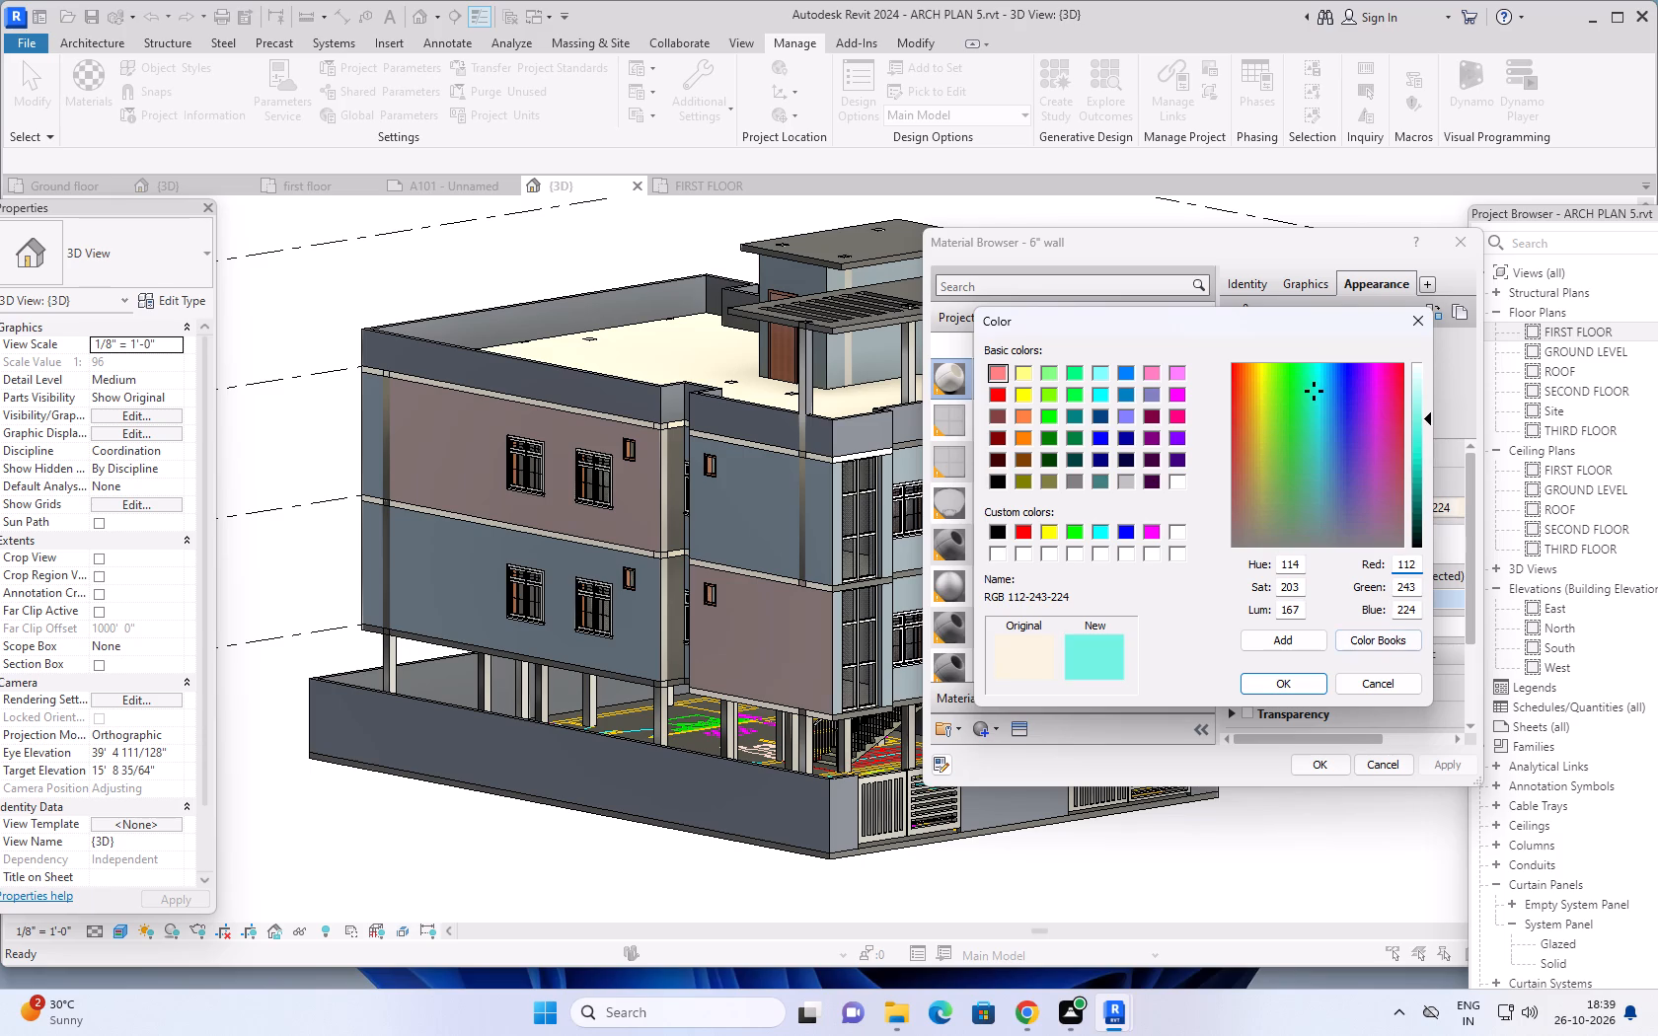
left_click_drag(1417, 590, 1398, 590)
type("128")
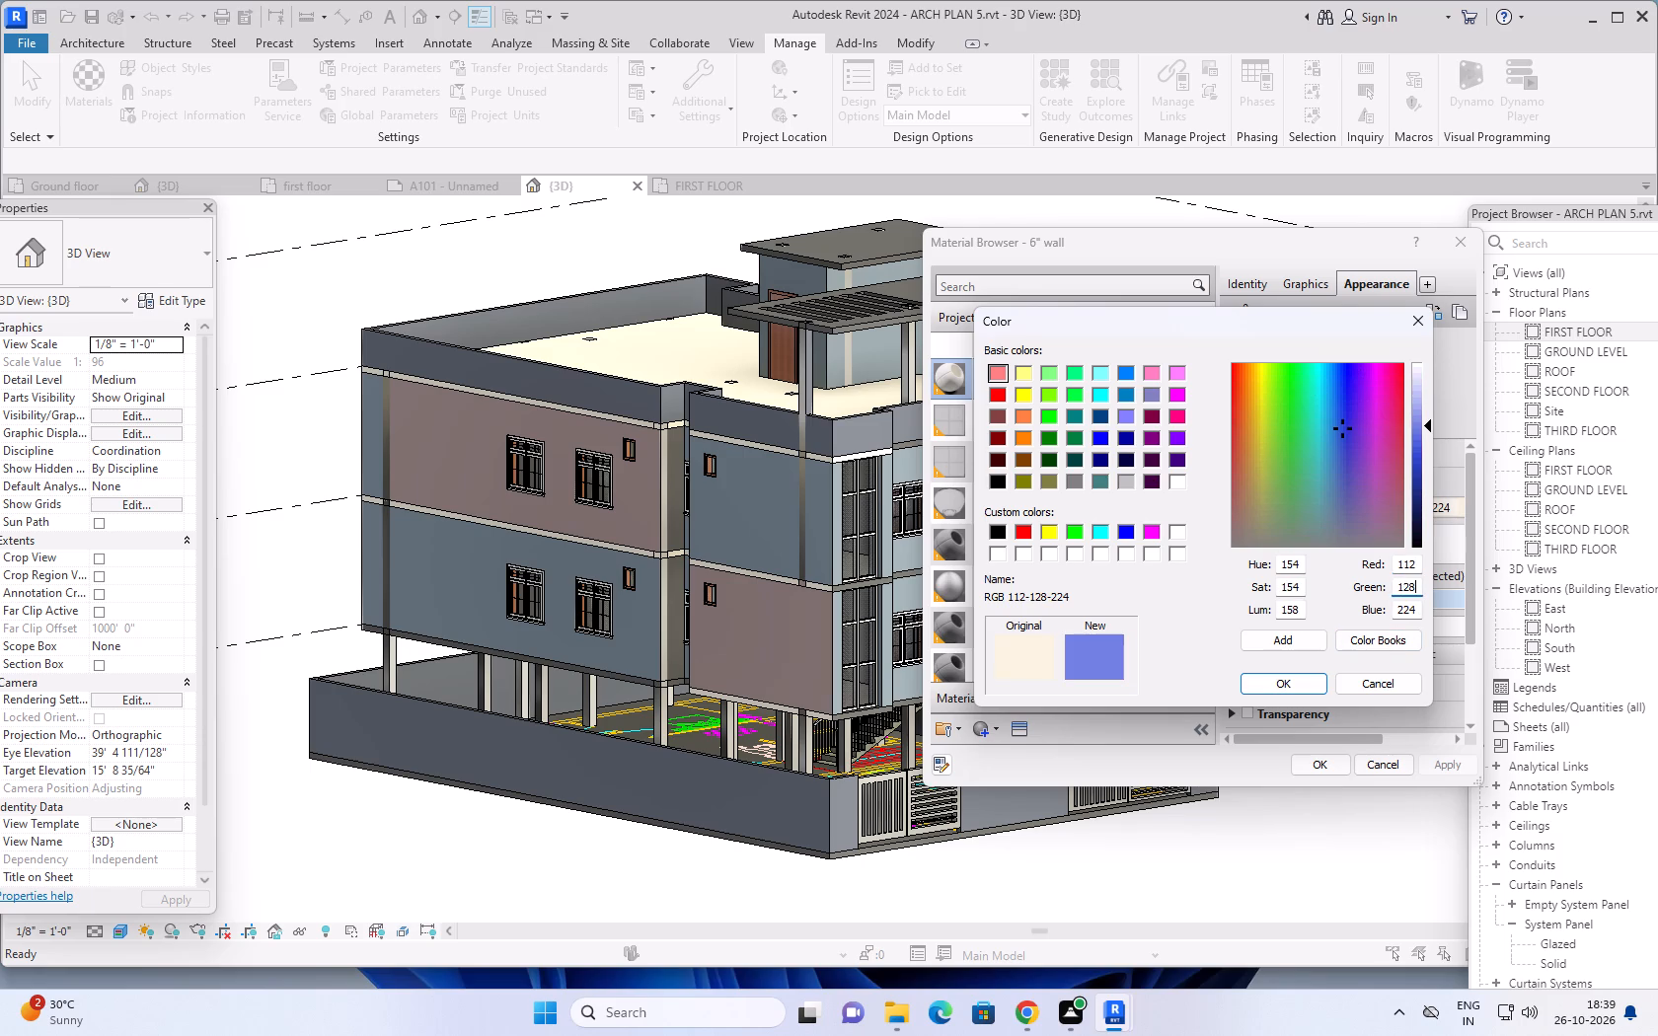
left_click_drag(1413, 609, 1389, 612)
type("144")
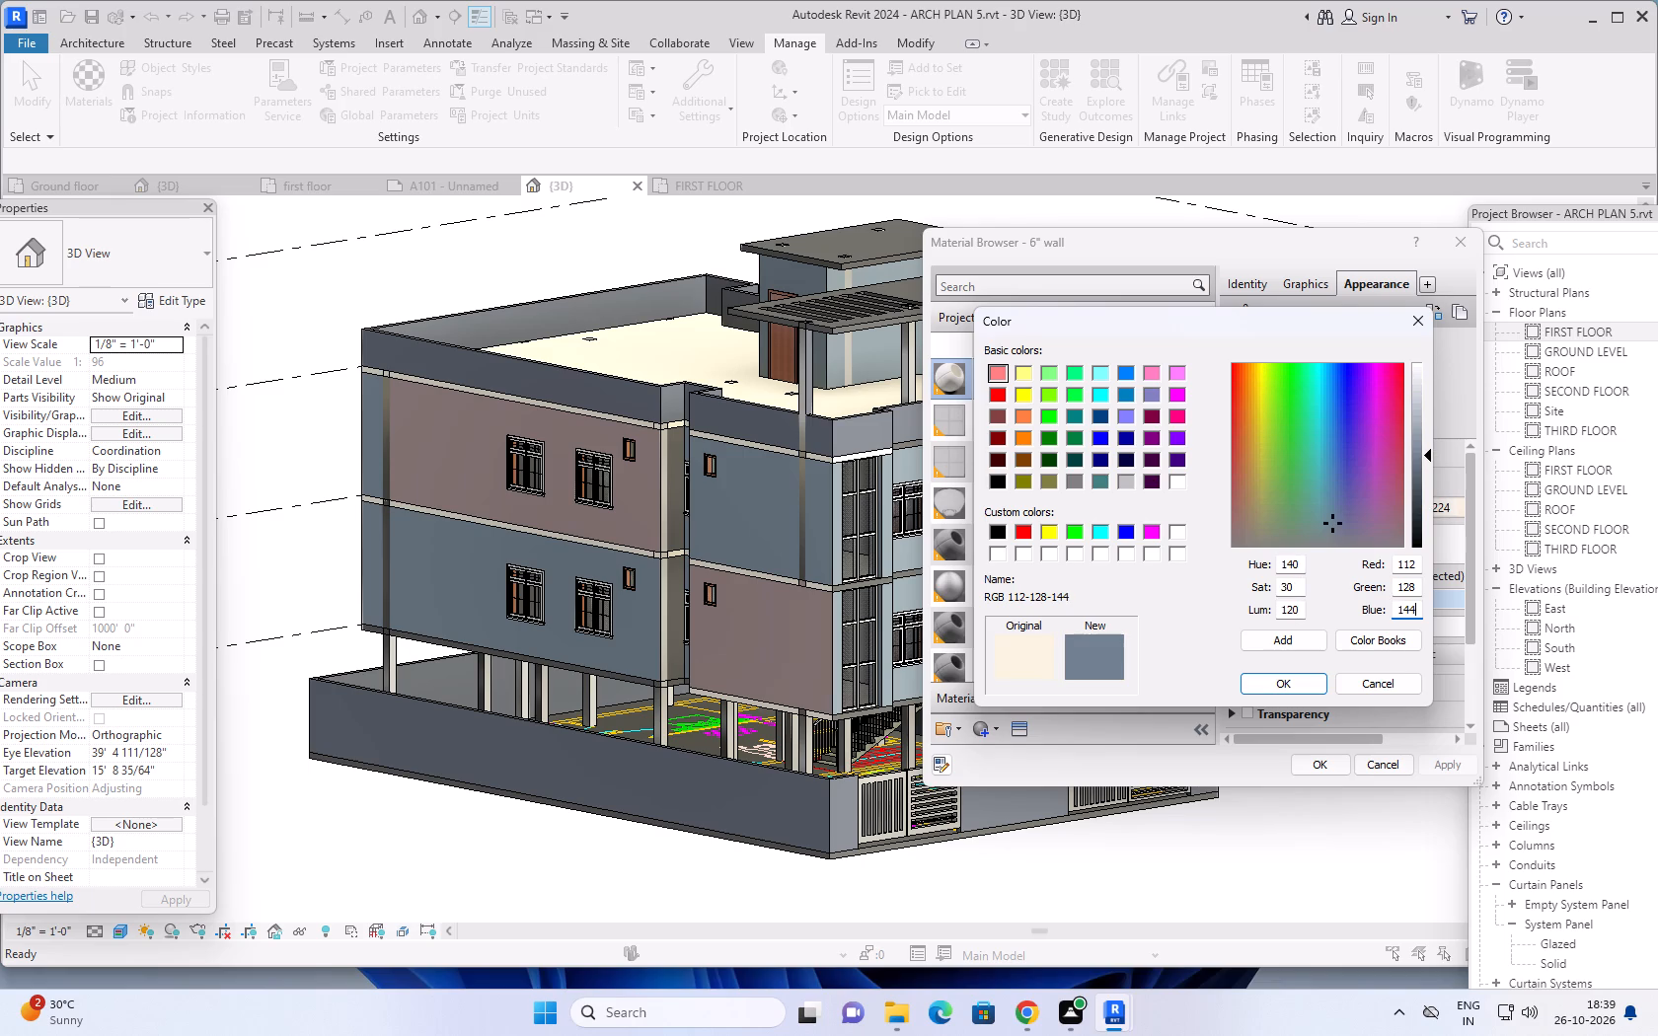
left_click(1275, 684)
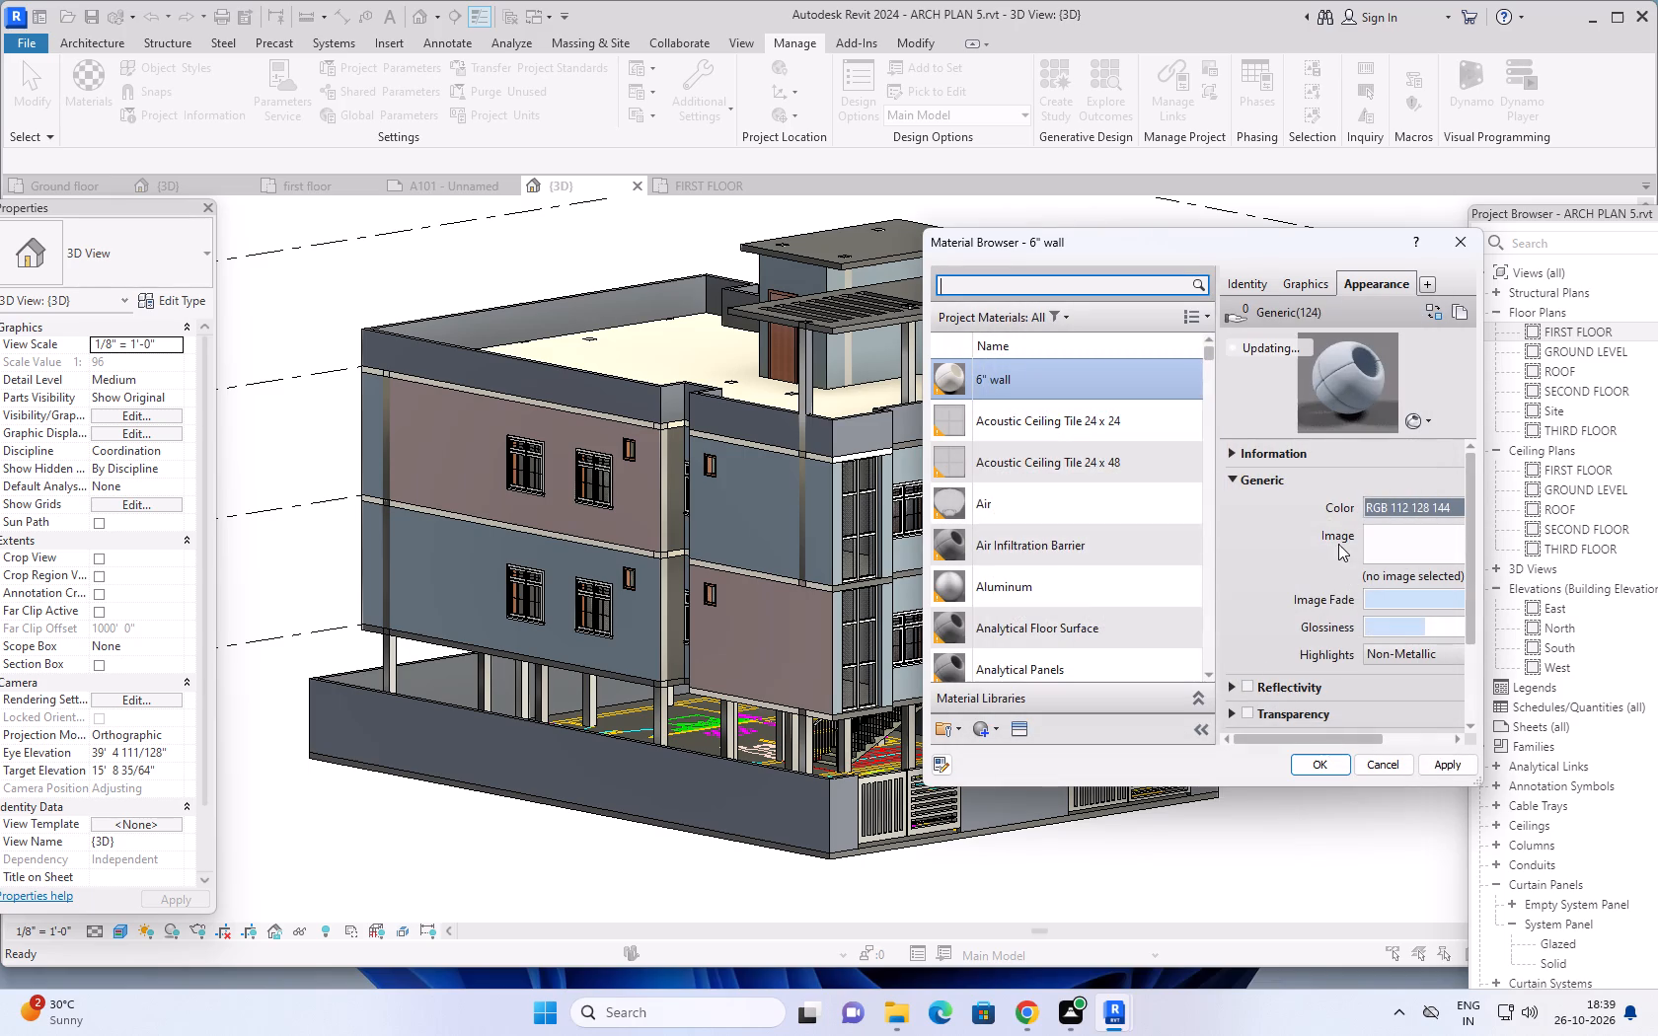
left_click(1446, 764)
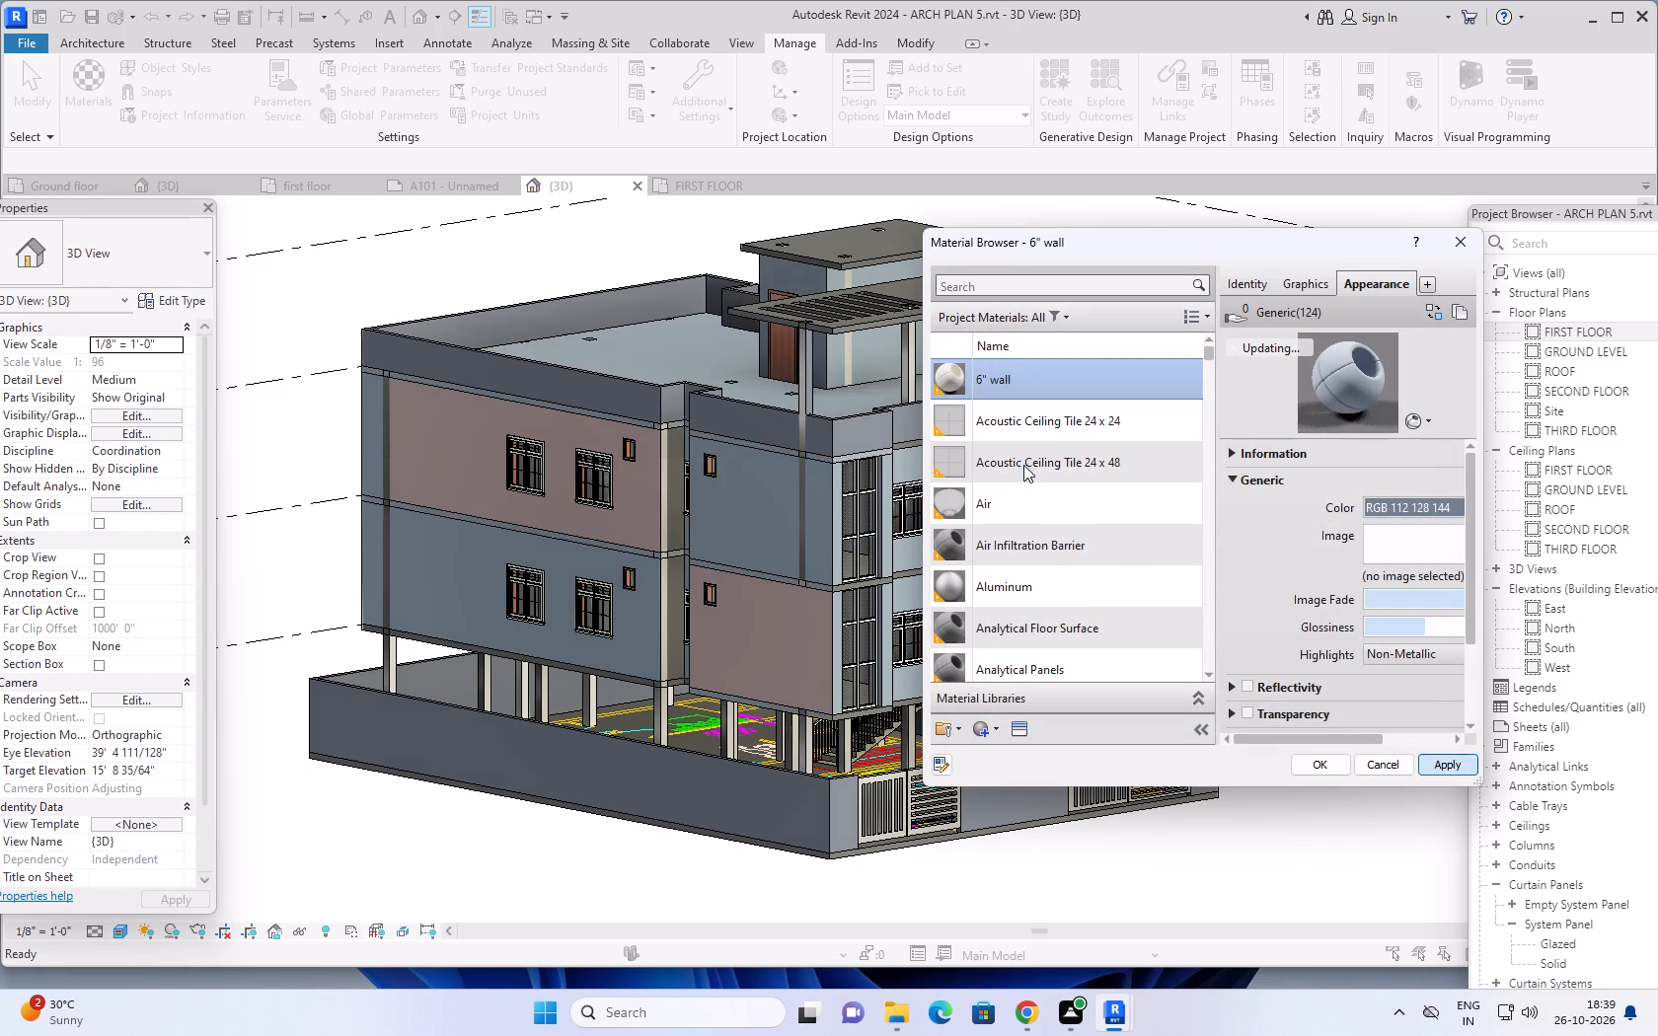
Create a new project material and name it COLOUR1.
scroll(1024, 465, "up", 4)
scroll(1024, 465, "down", 4)
scroll(1024, 465, "down", 20)
scroll(1024, 465, "down", 3)
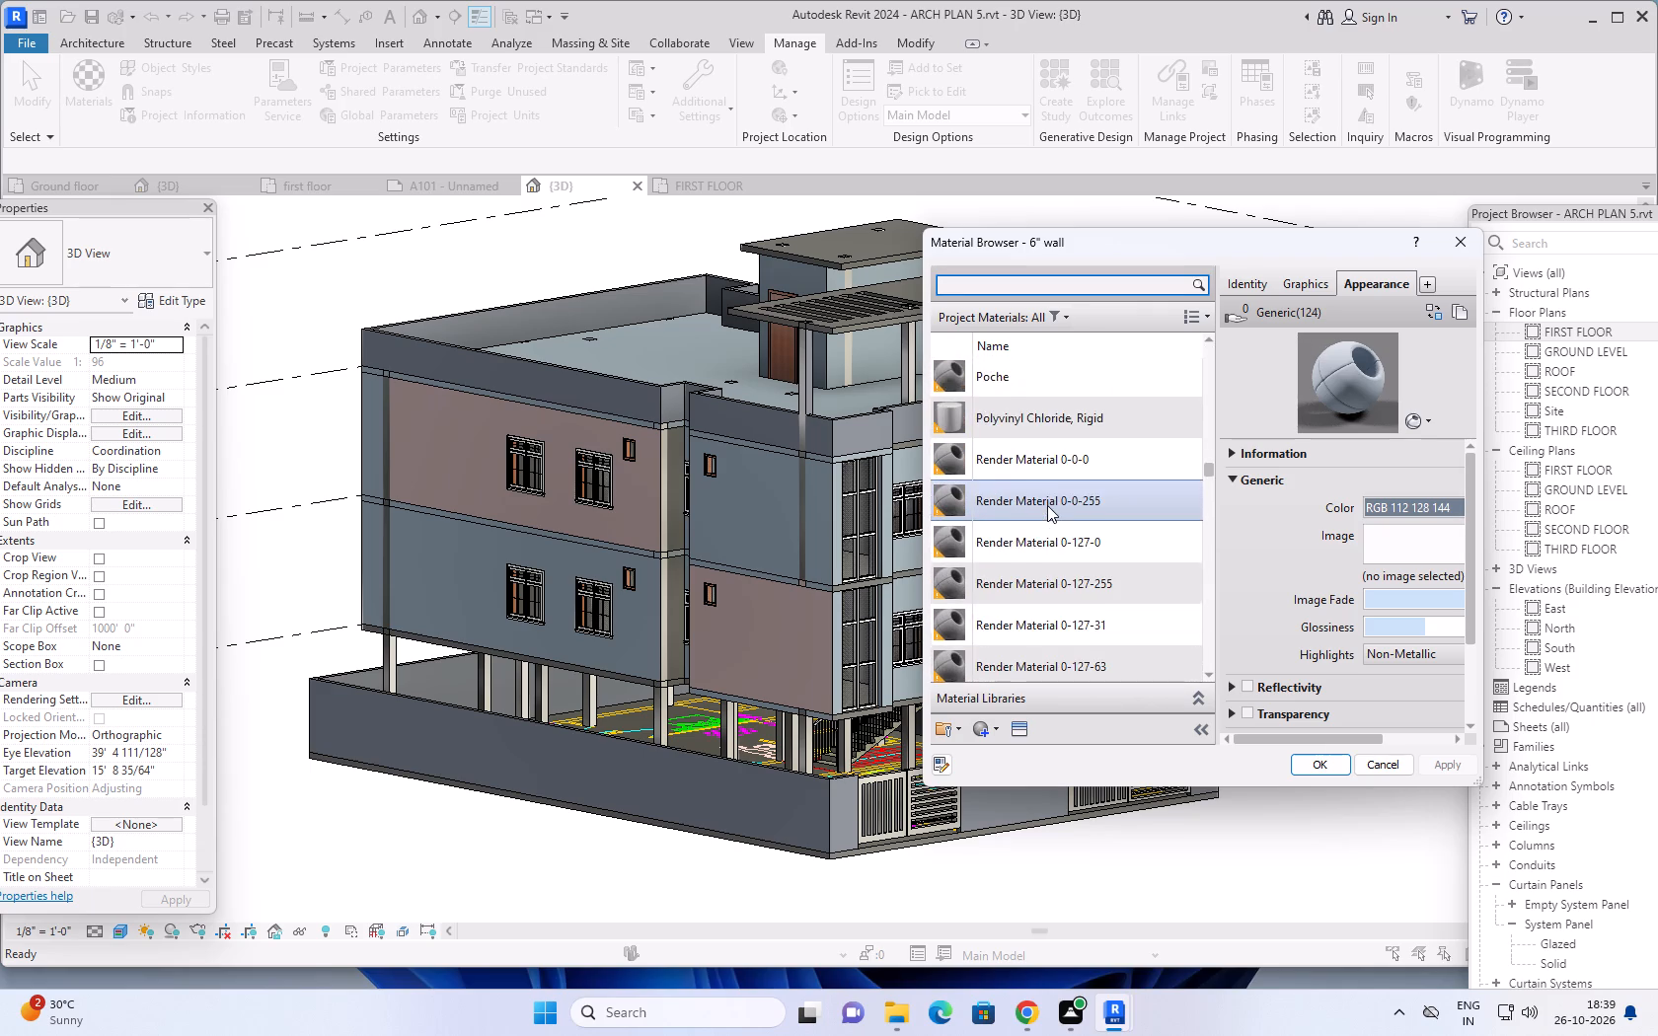
scroll(1047, 505, "down", 2)
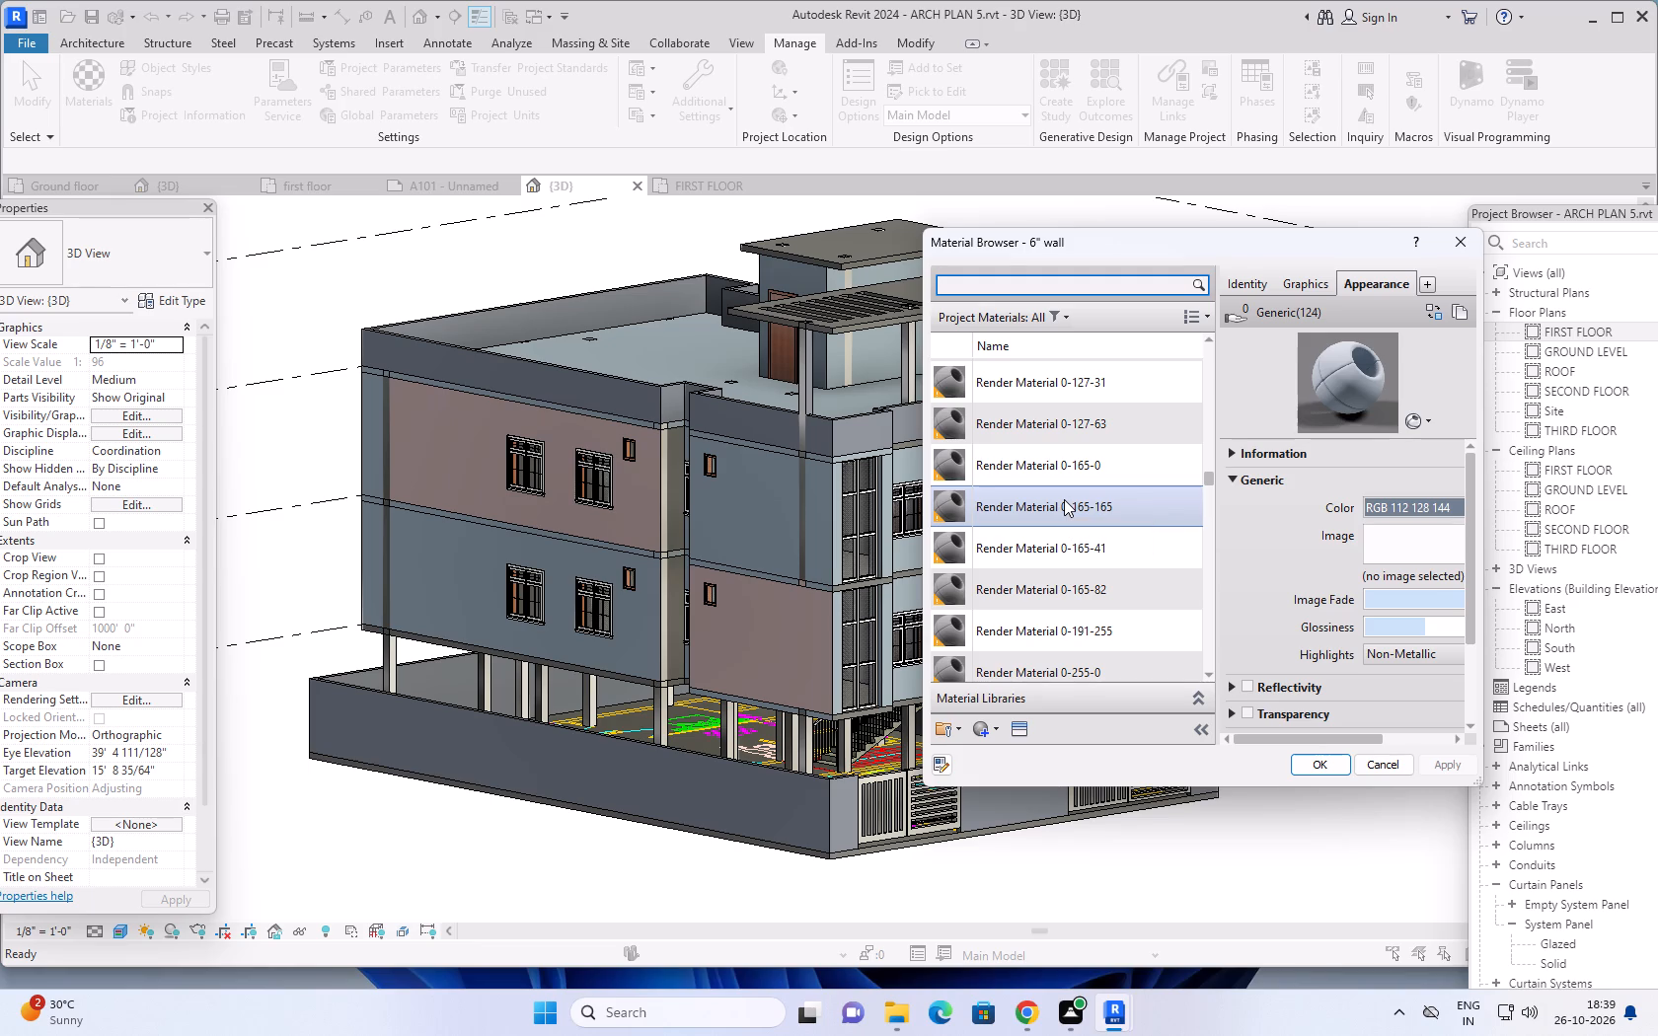
scroll(1051, 528, "down", 7)
scroll(1104, 504, "down", 20)
scroll(1104, 504, "down", 20)
scroll(1104, 504, "down", 9)
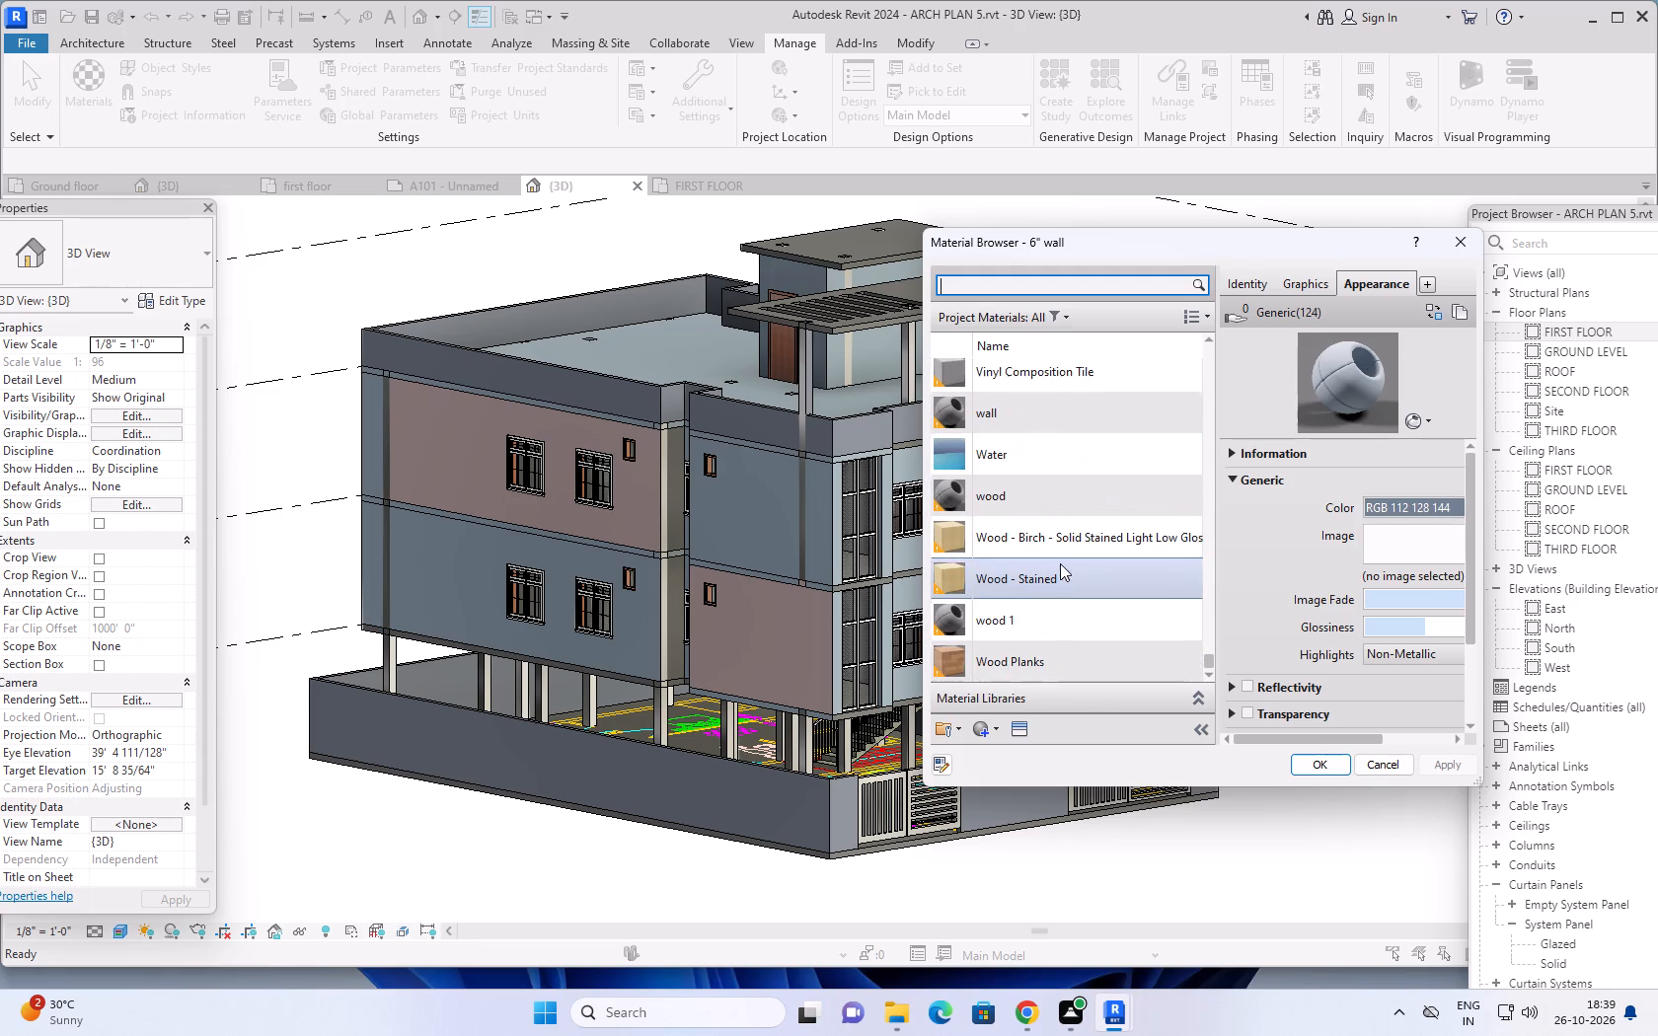
scroll(1060, 563, "down", 1)
right_click(982, 721)
left_click(1005, 747)
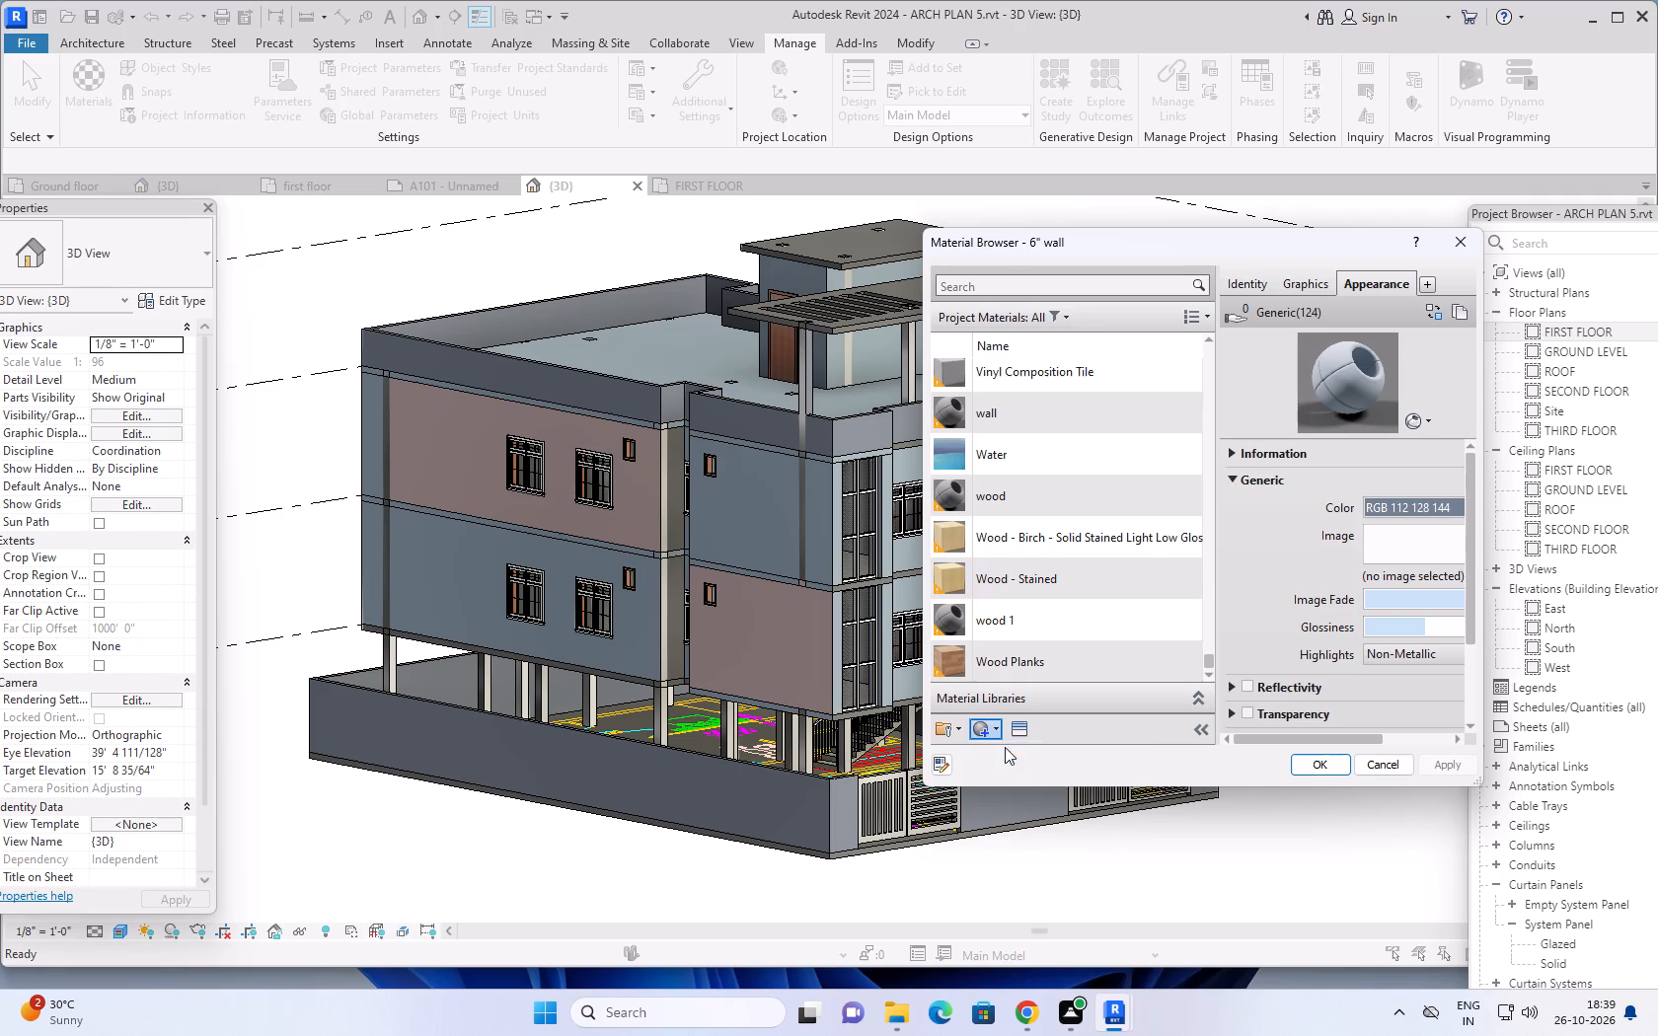
right_click(1127, 499)
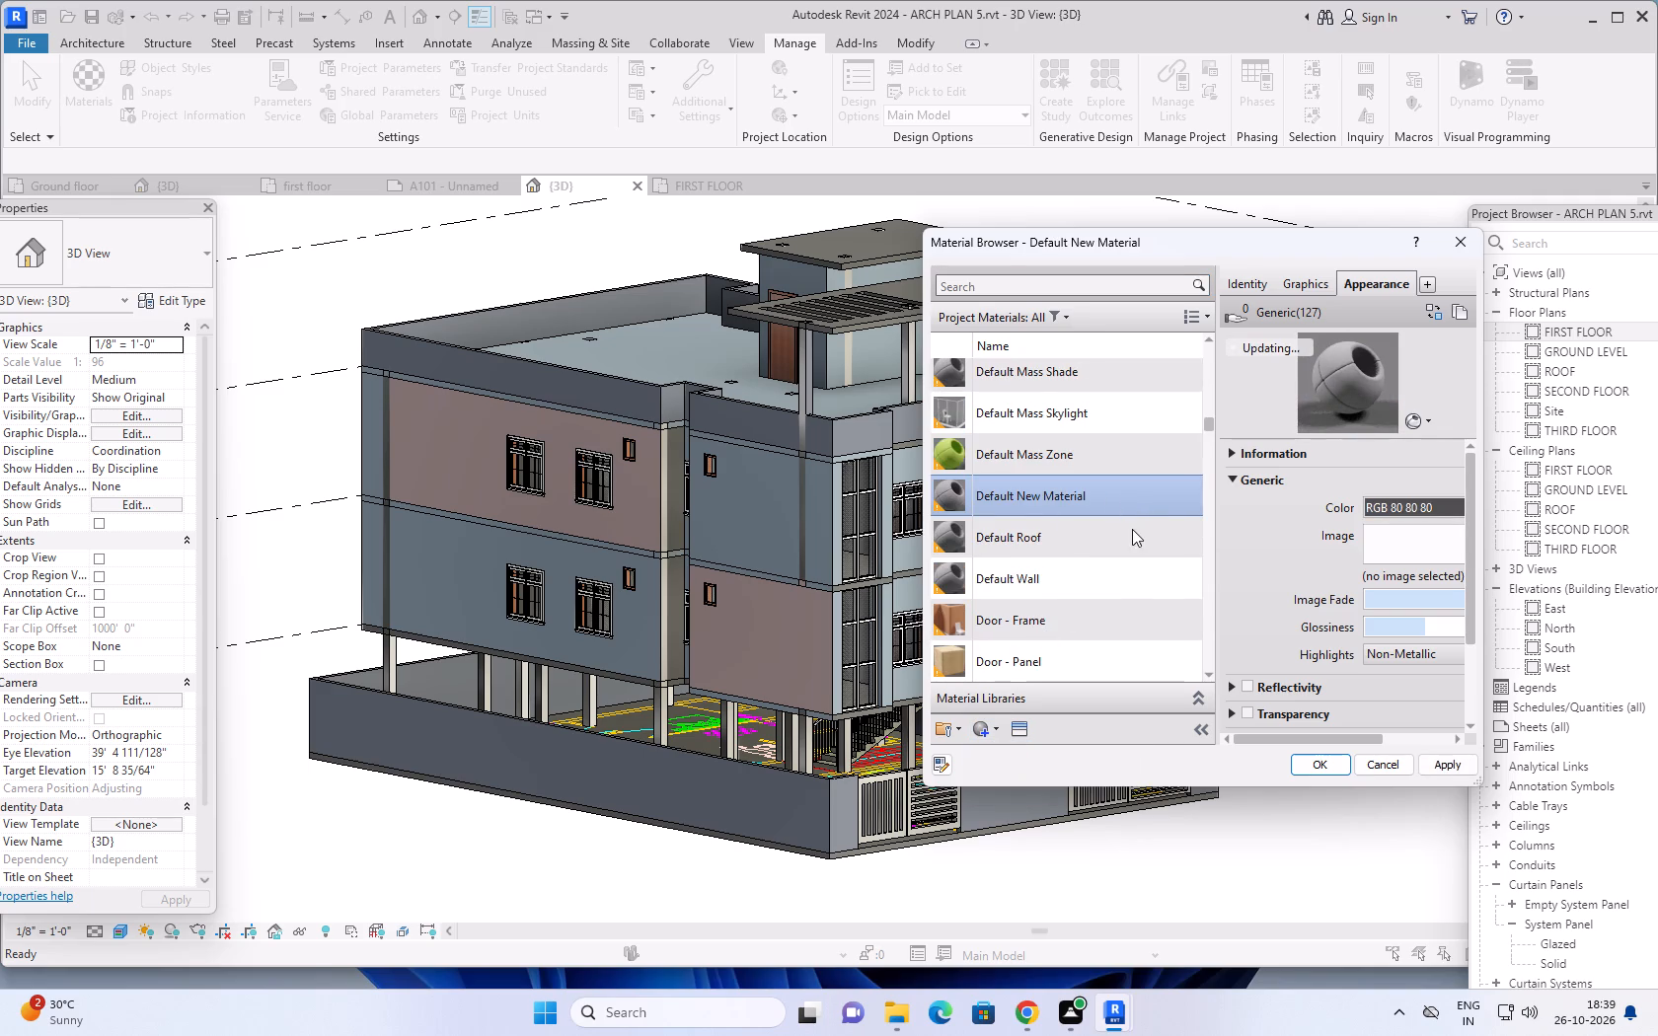
left_click(1162, 583)
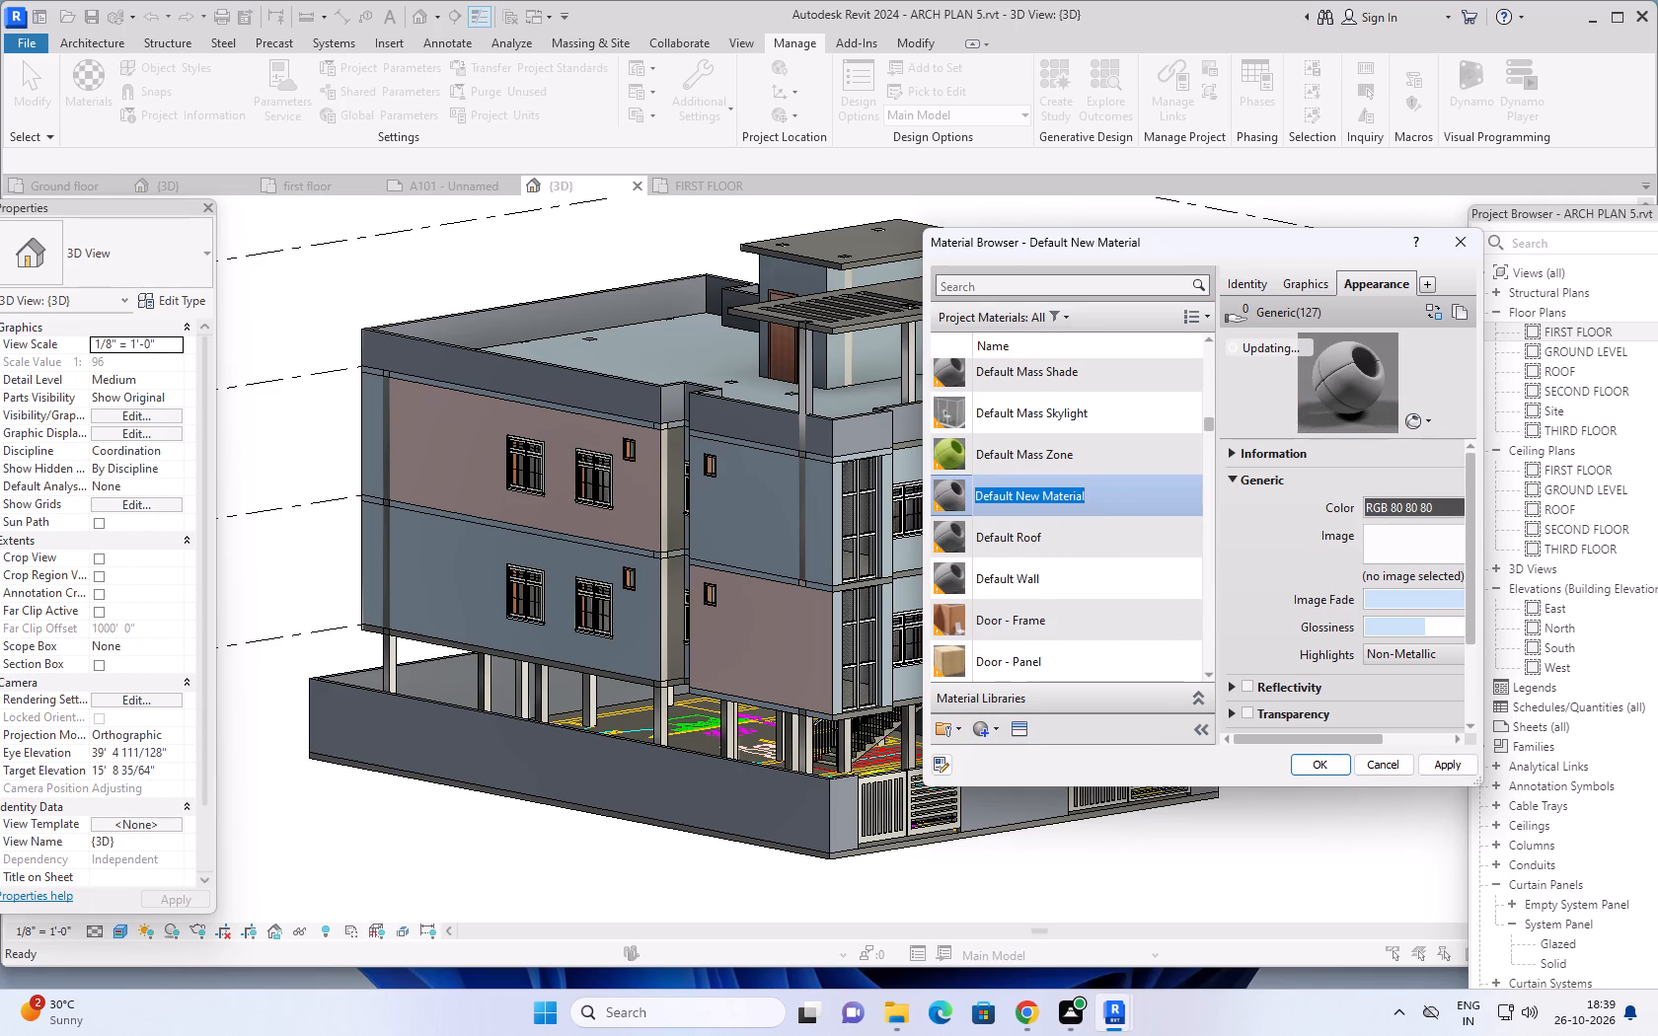
key("BackSpace")
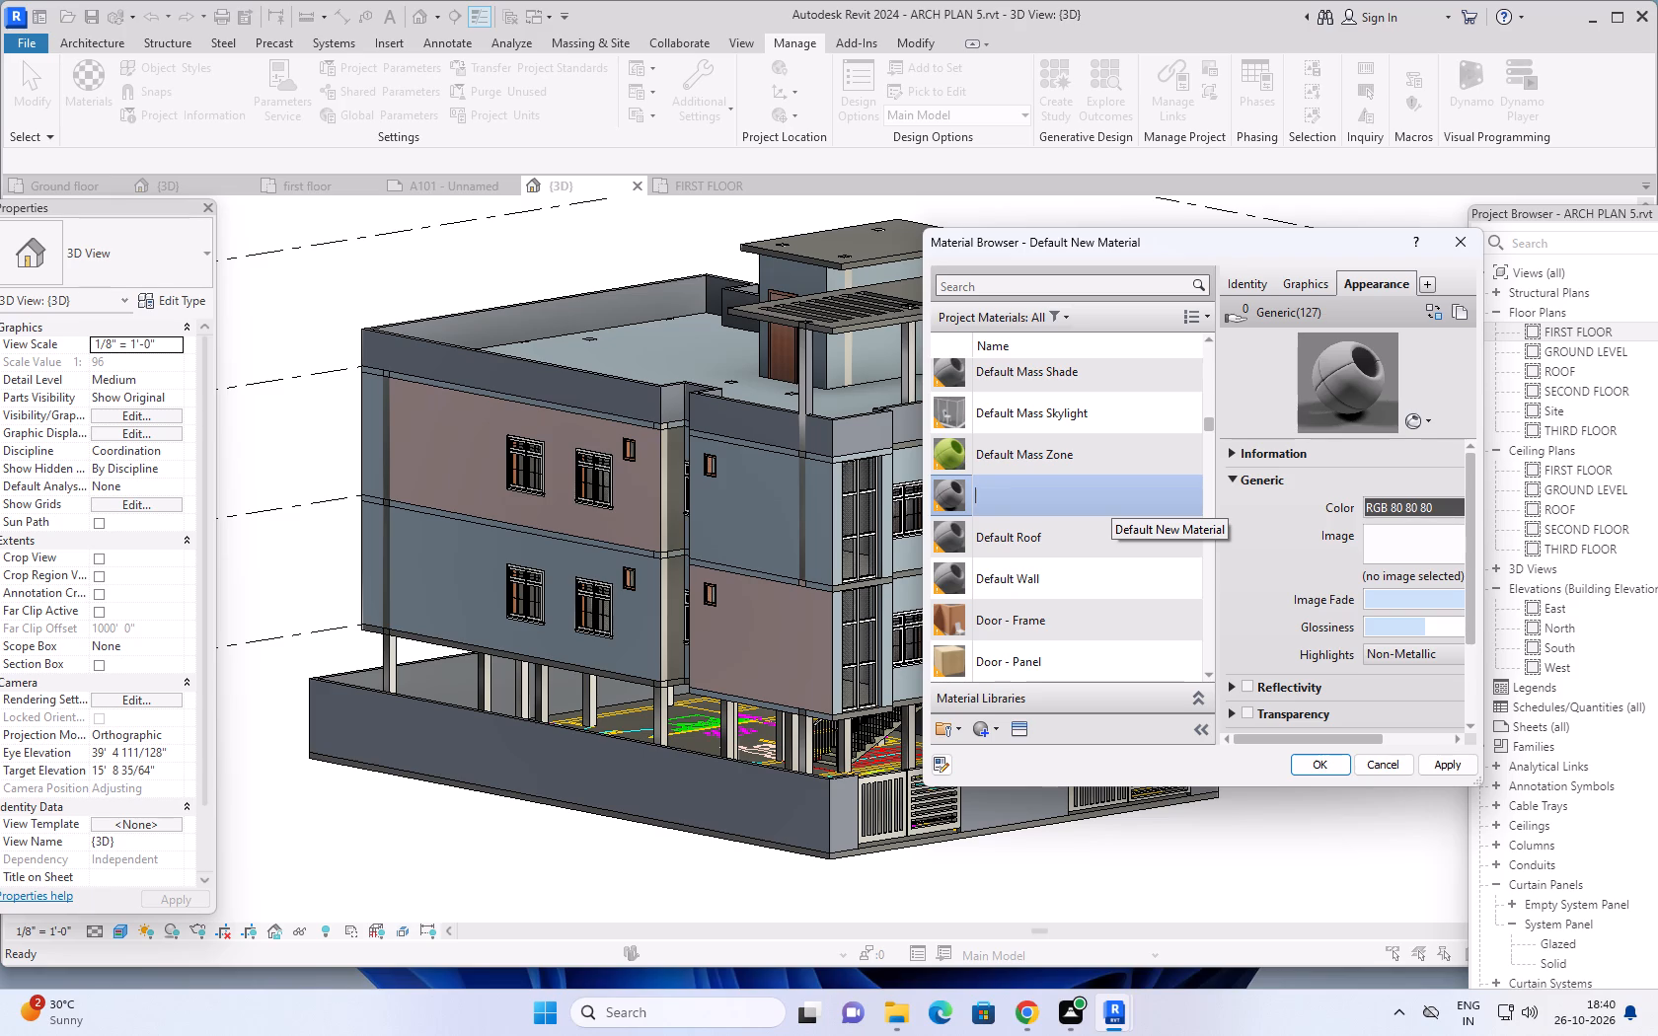
type("COLOUR1")
Make COLOUR1 use its render appearance for shading, and apply an appearance colour of RGB 102 58 68.
left_click(1314, 286)
left_click(1367, 336)
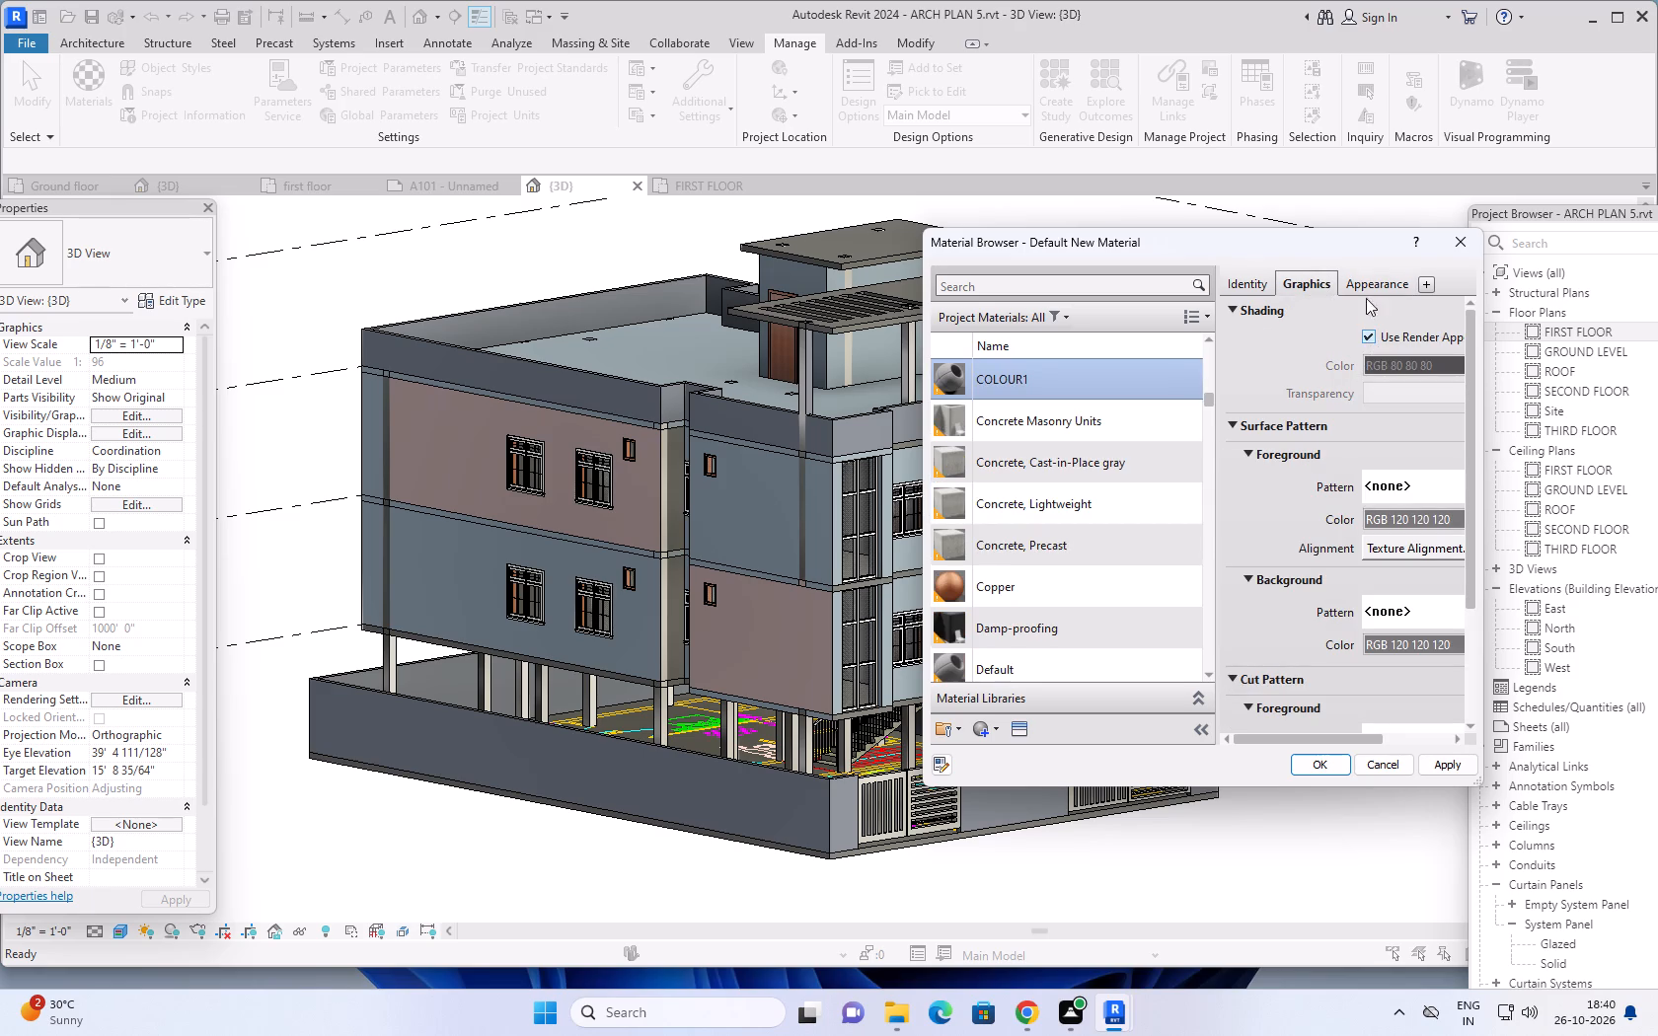
left_click(1368, 285)
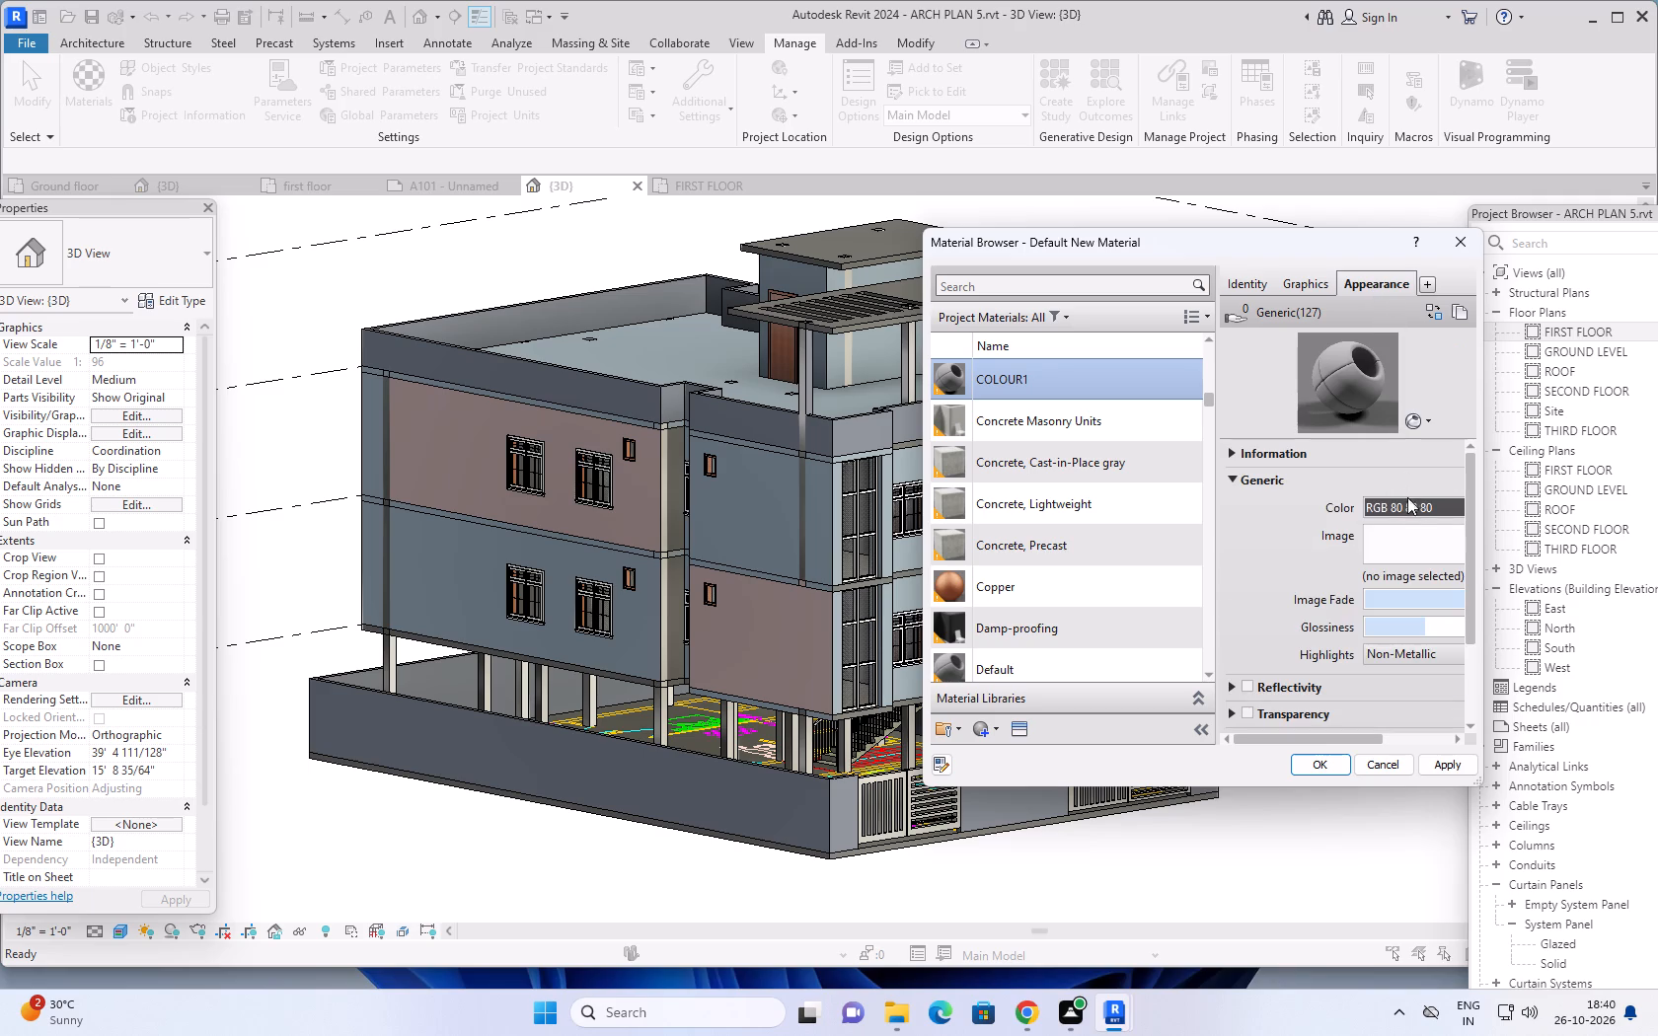
left_click(1413, 511)
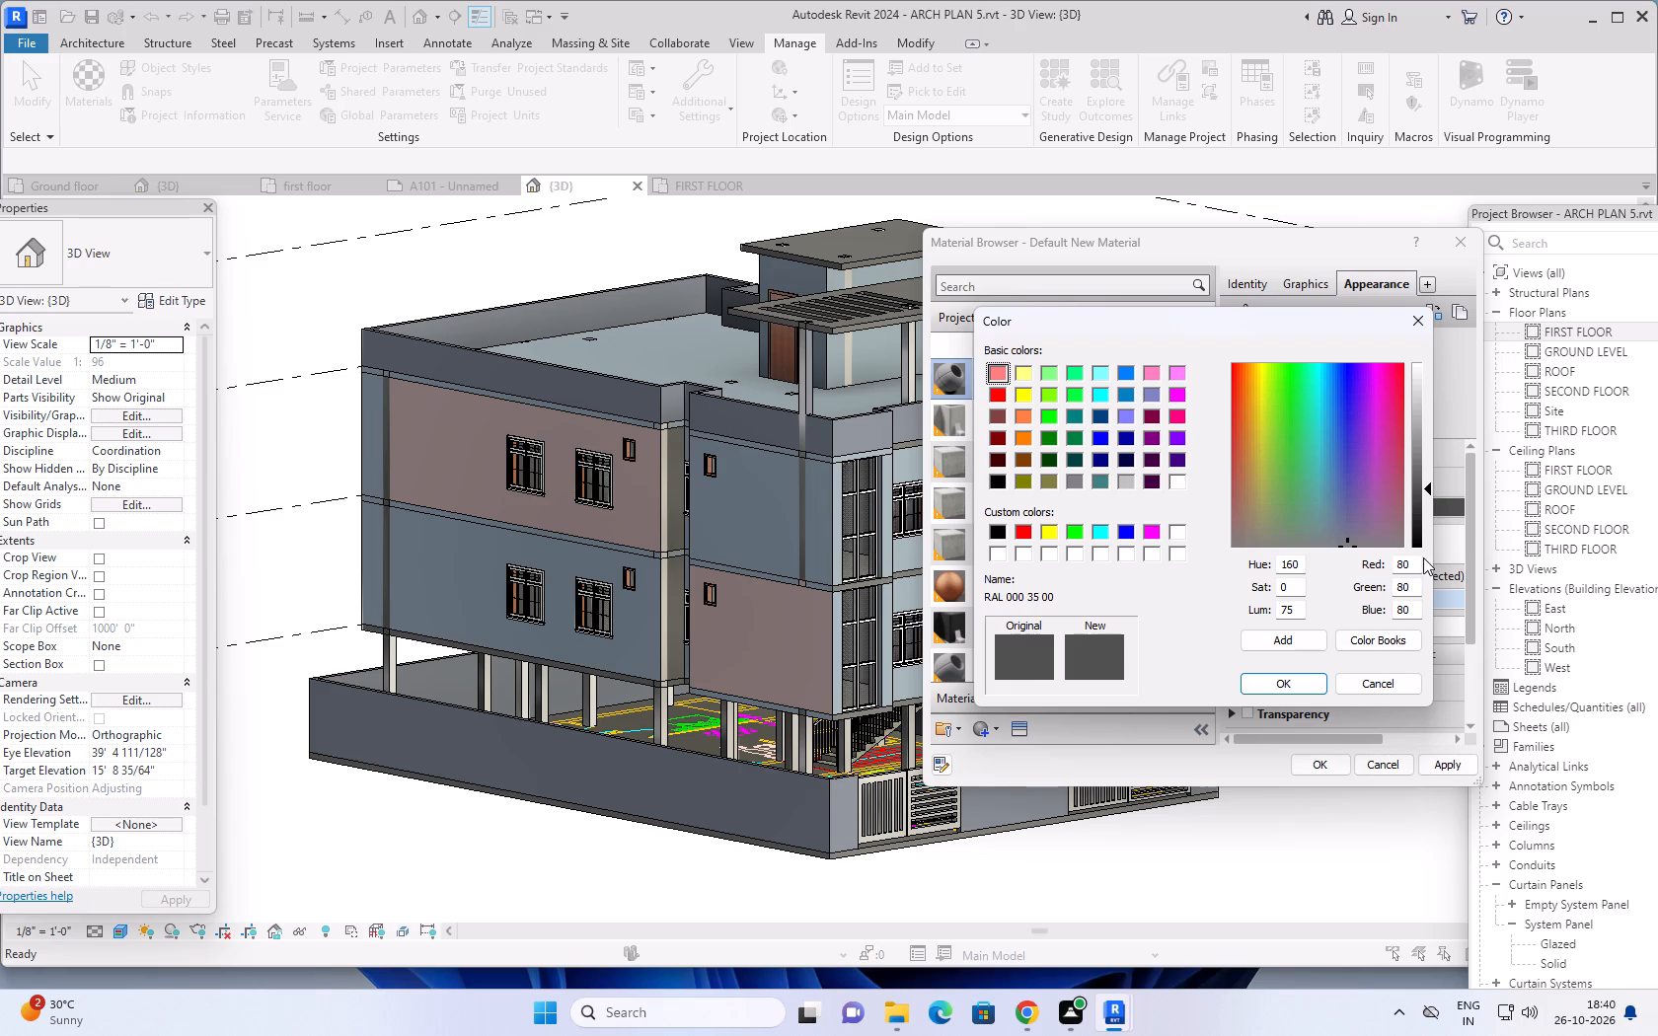
left_click_drag(1414, 566, 1393, 573)
type("102")
left_click_drag(1410, 590, 1381, 601)
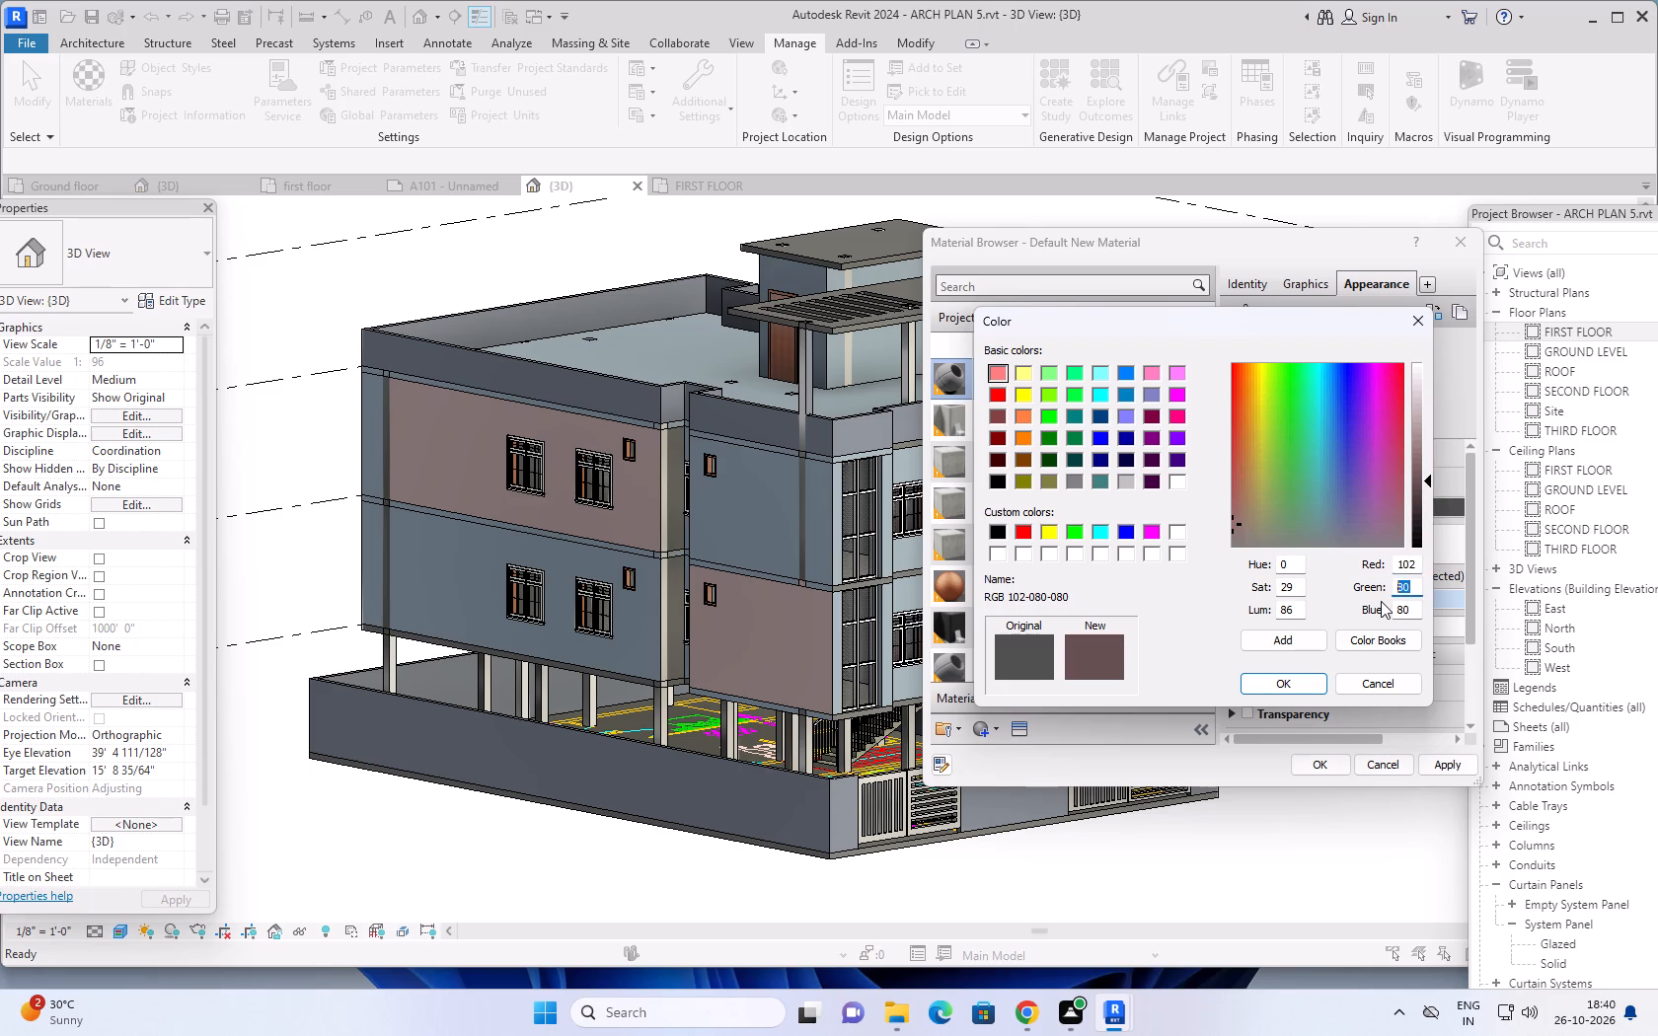
type("58")
left_click_drag(1410, 608, 1370, 617)
left_click_drag(1370, 617, 1370, 618)
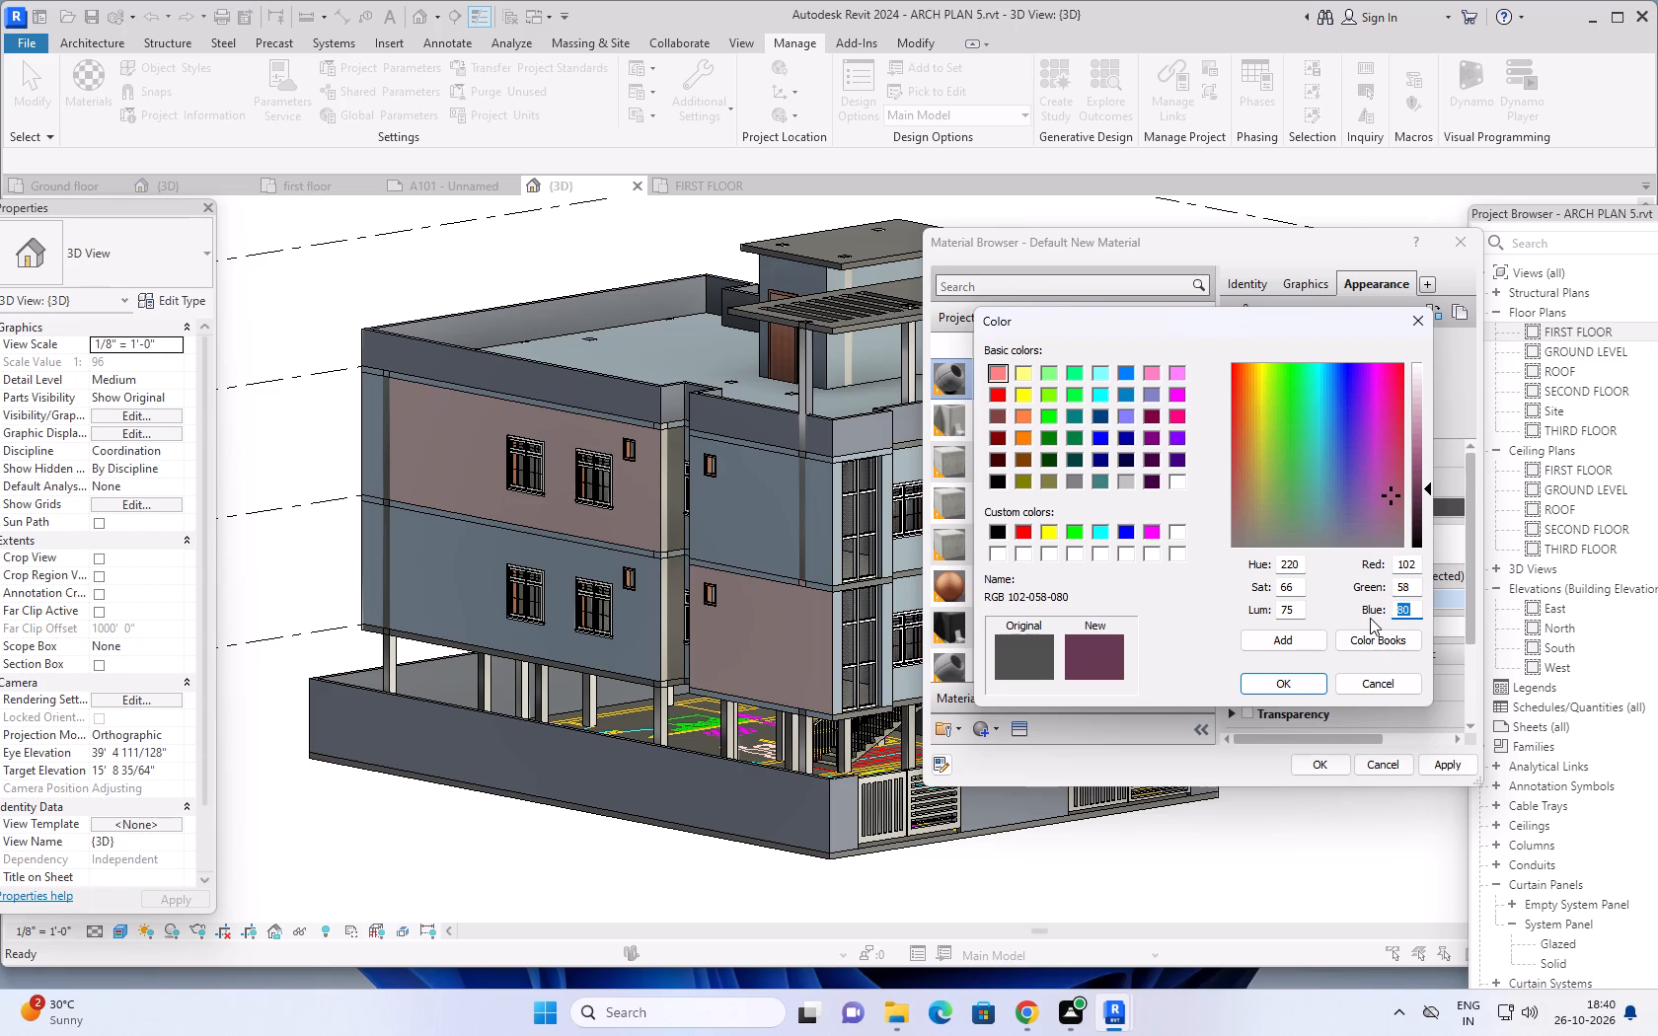
type("68")
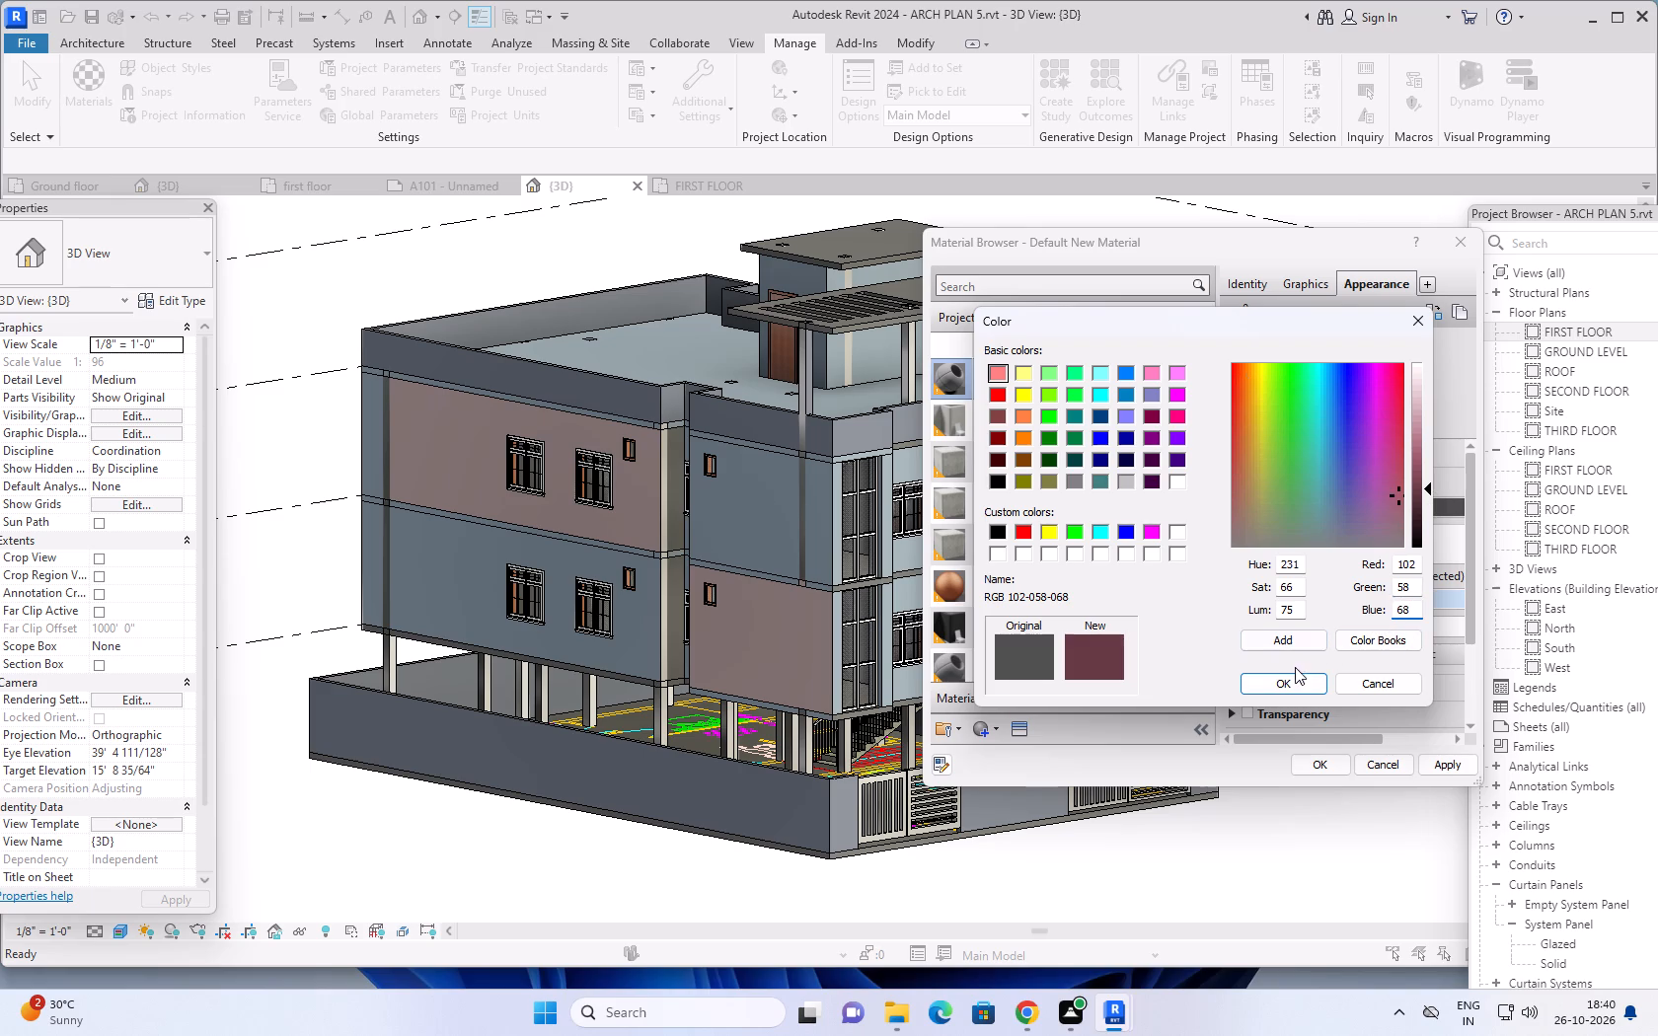
left_click(1293, 679)
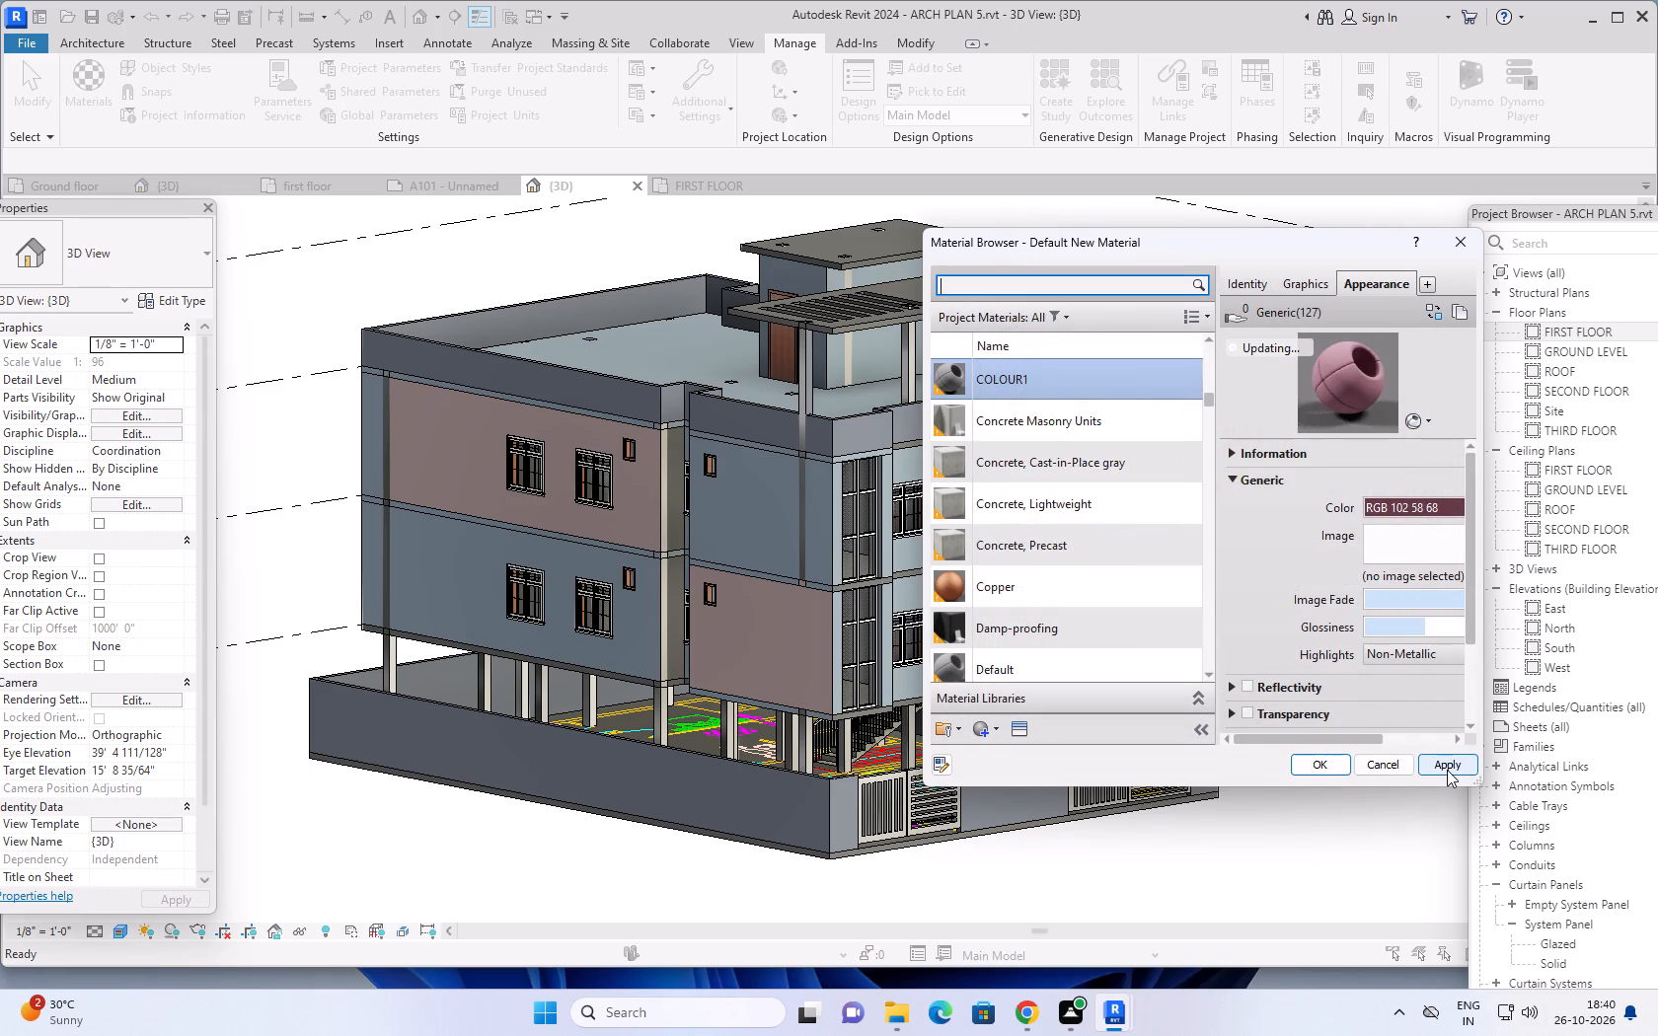
left_click(1448, 768)
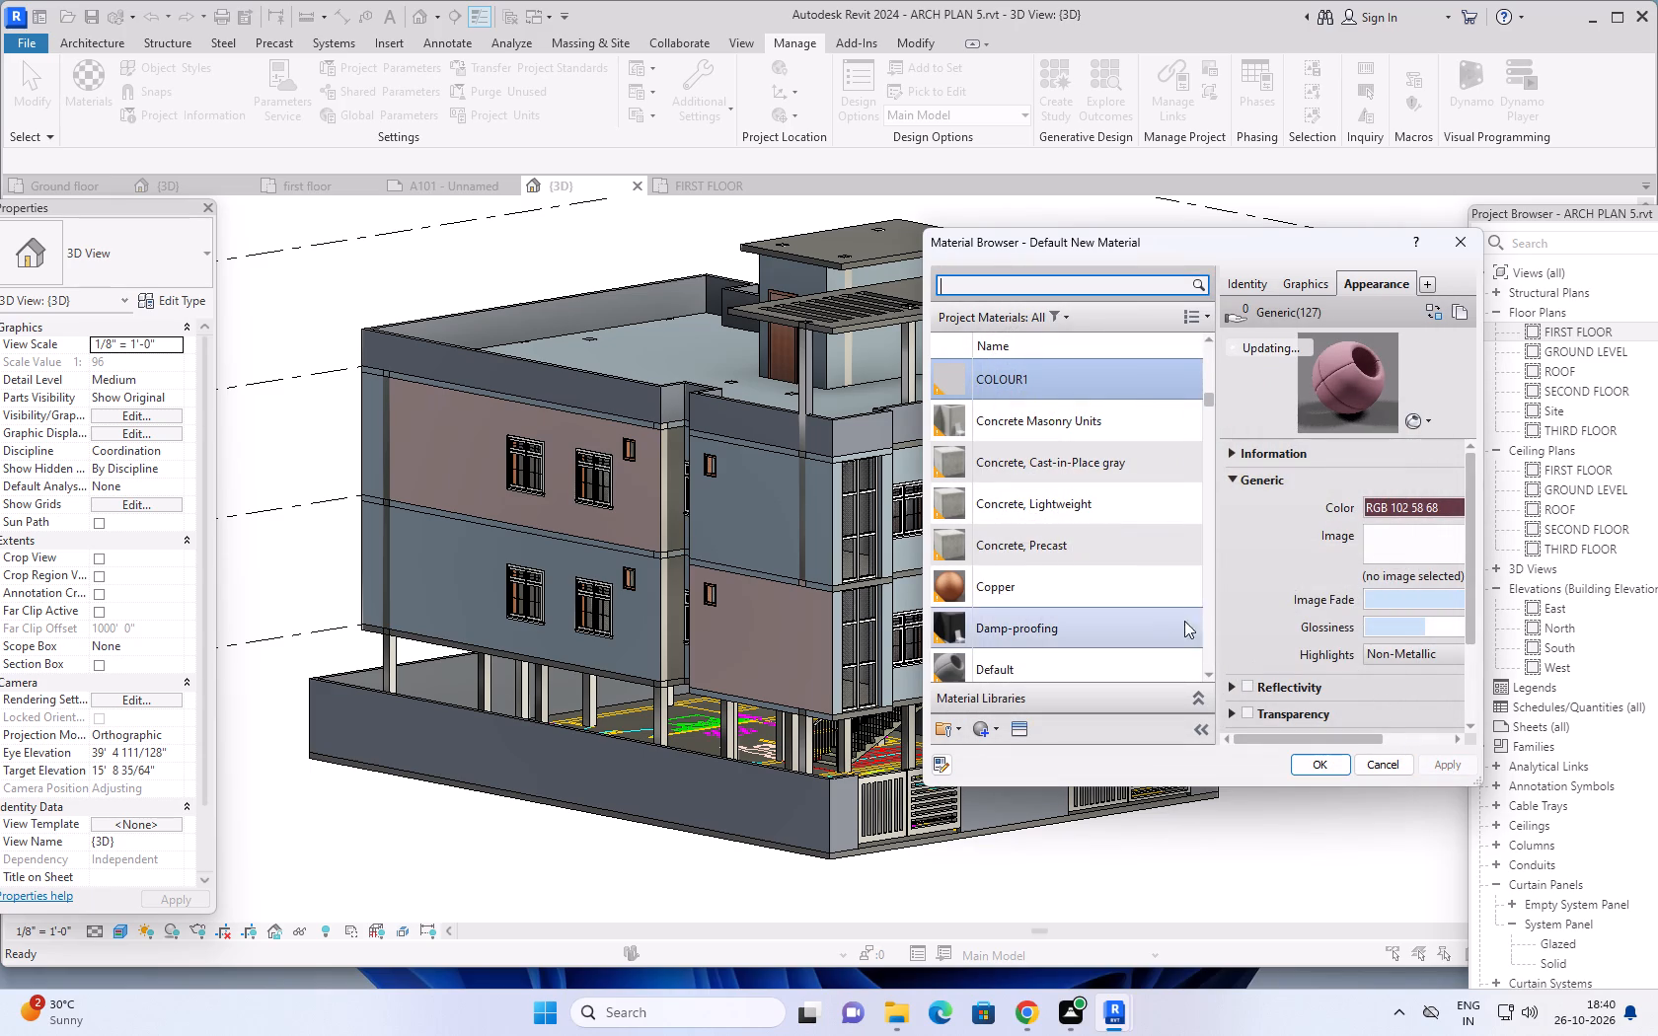
Create another new project material and name it COLOUR 2.
right_click(987, 726)
left_click(1032, 756)
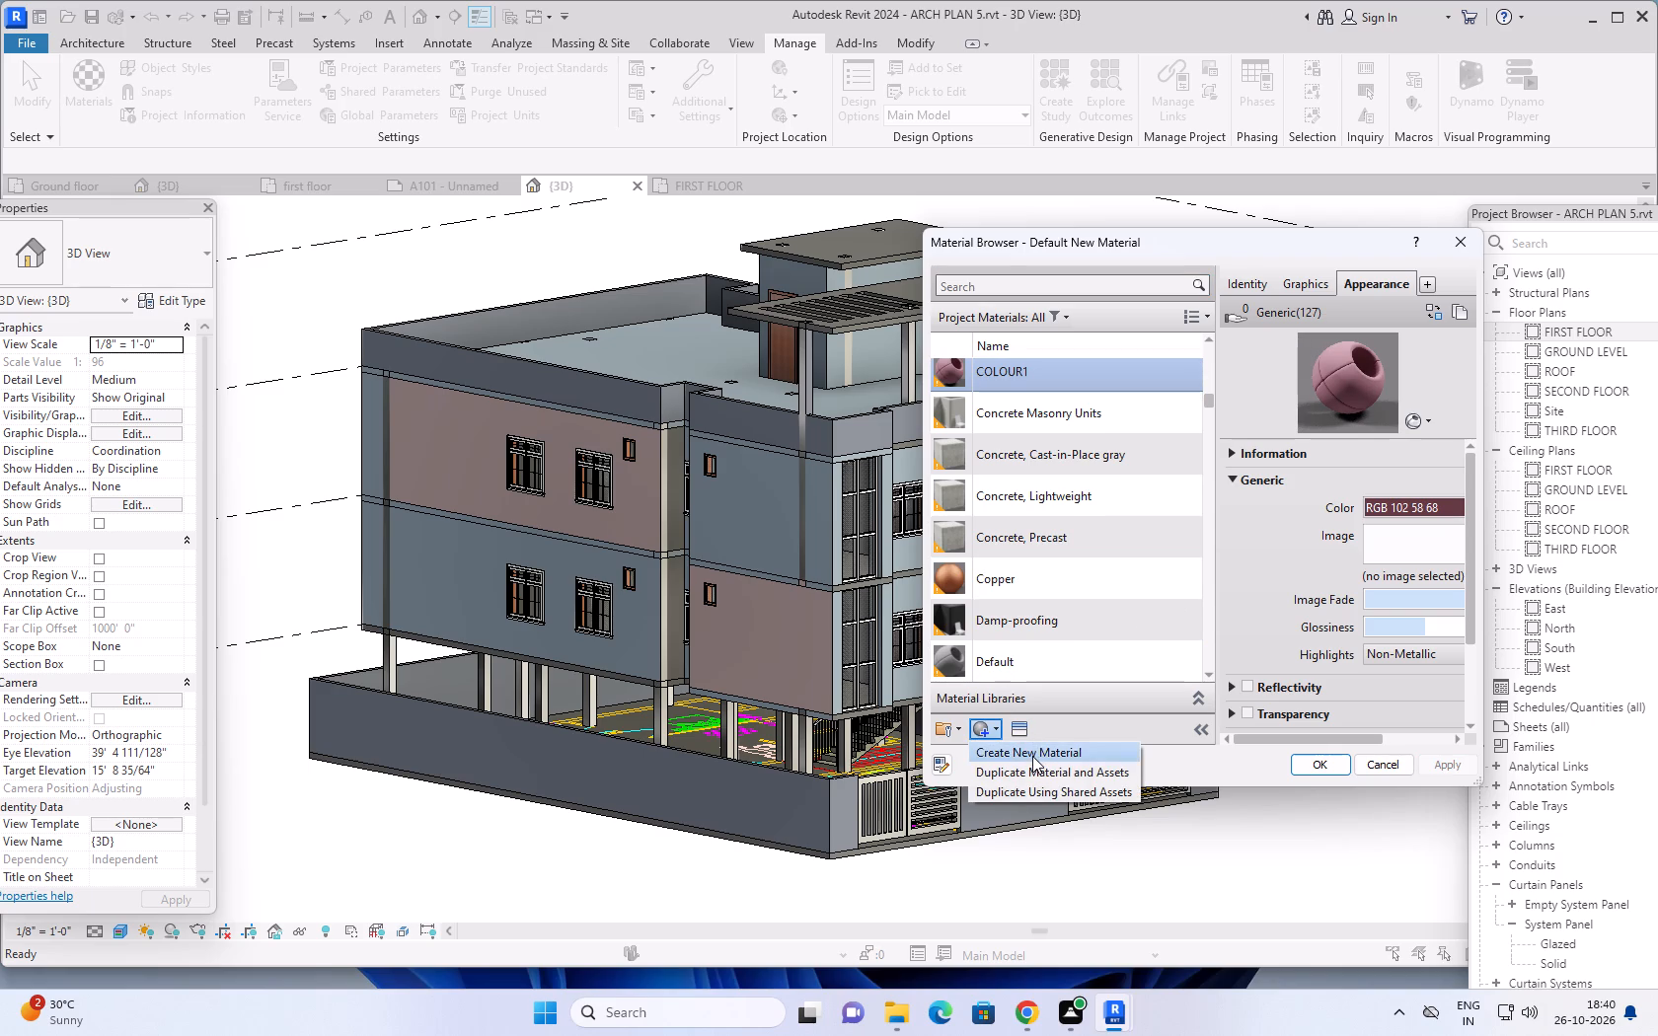
right_click(1072, 530)
left_click(1112, 609)
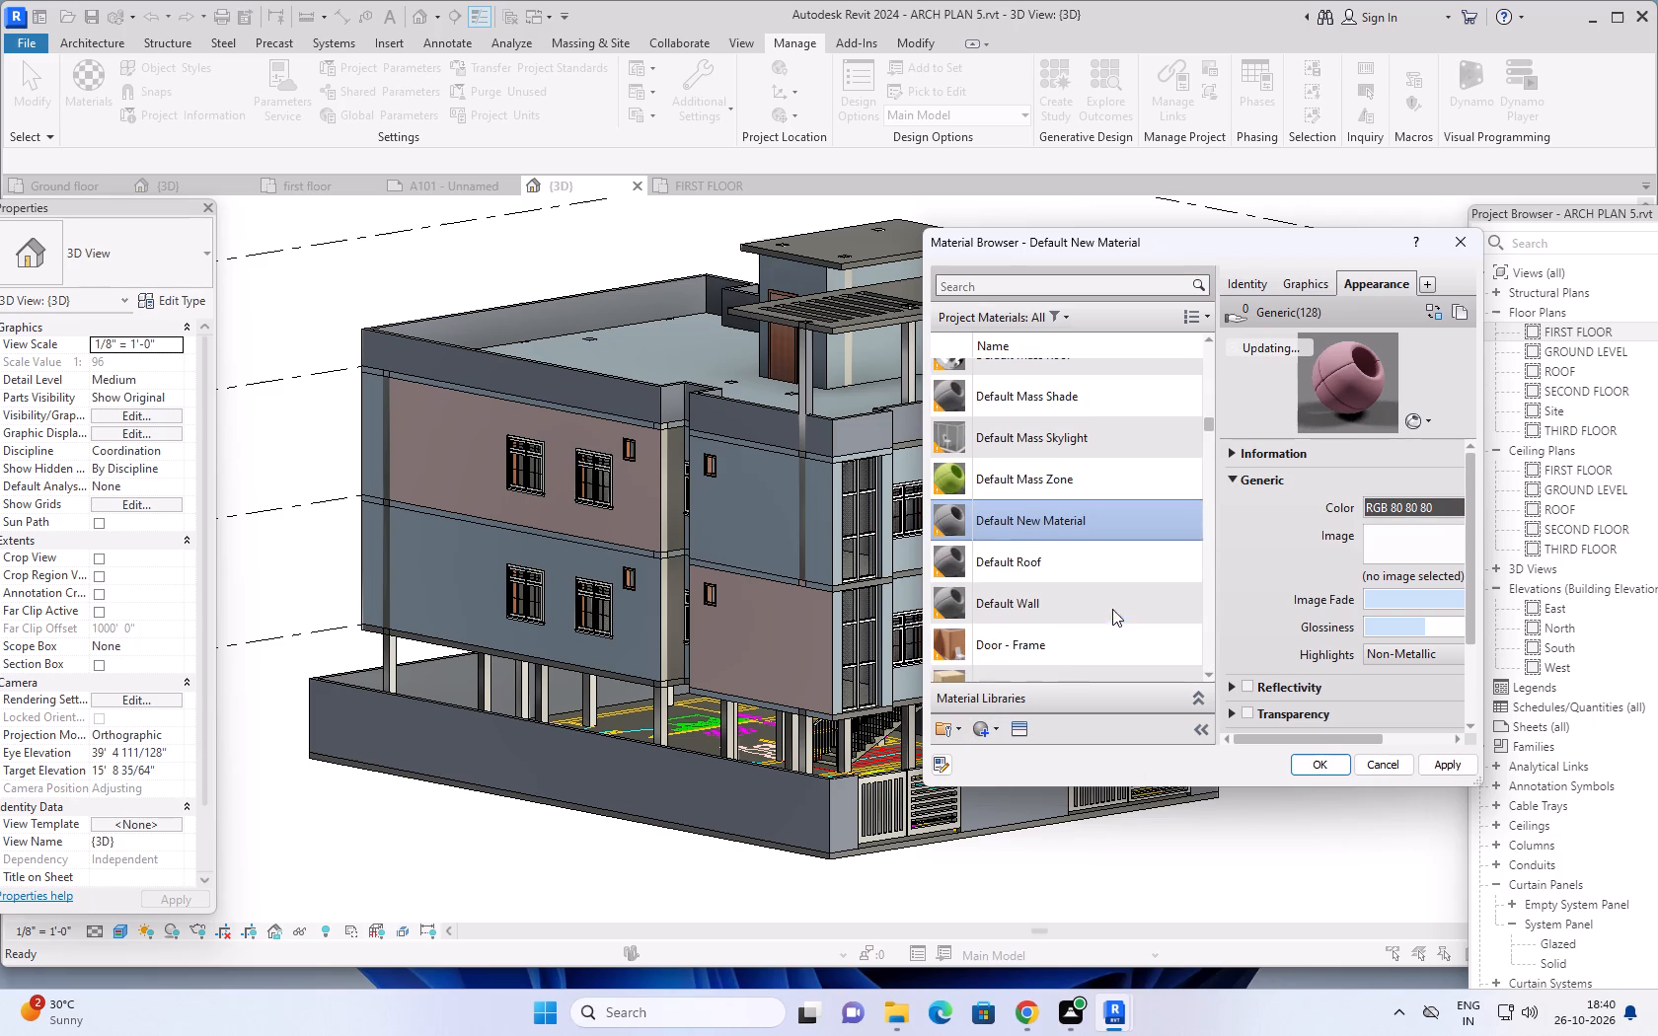
type("COLOUR 2")
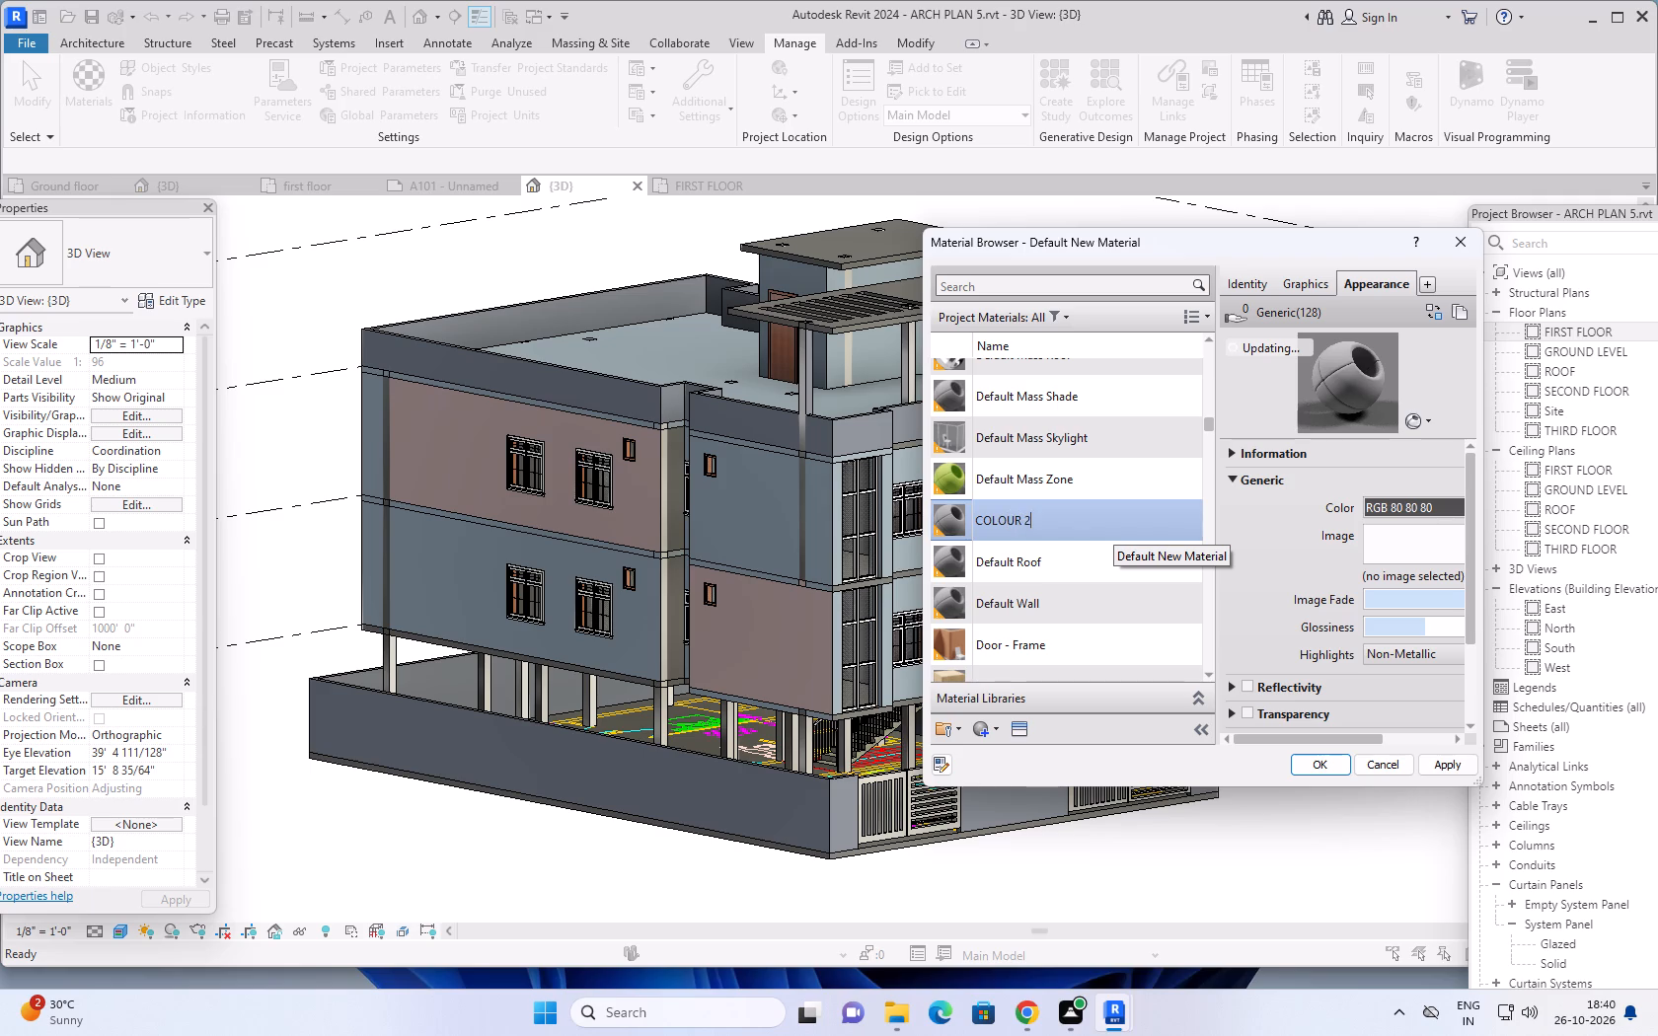
Make COLOUR 2 use its render appearance for shading, and apply an appearance colour of RGB 147 142 137.
left_click(1317, 282)
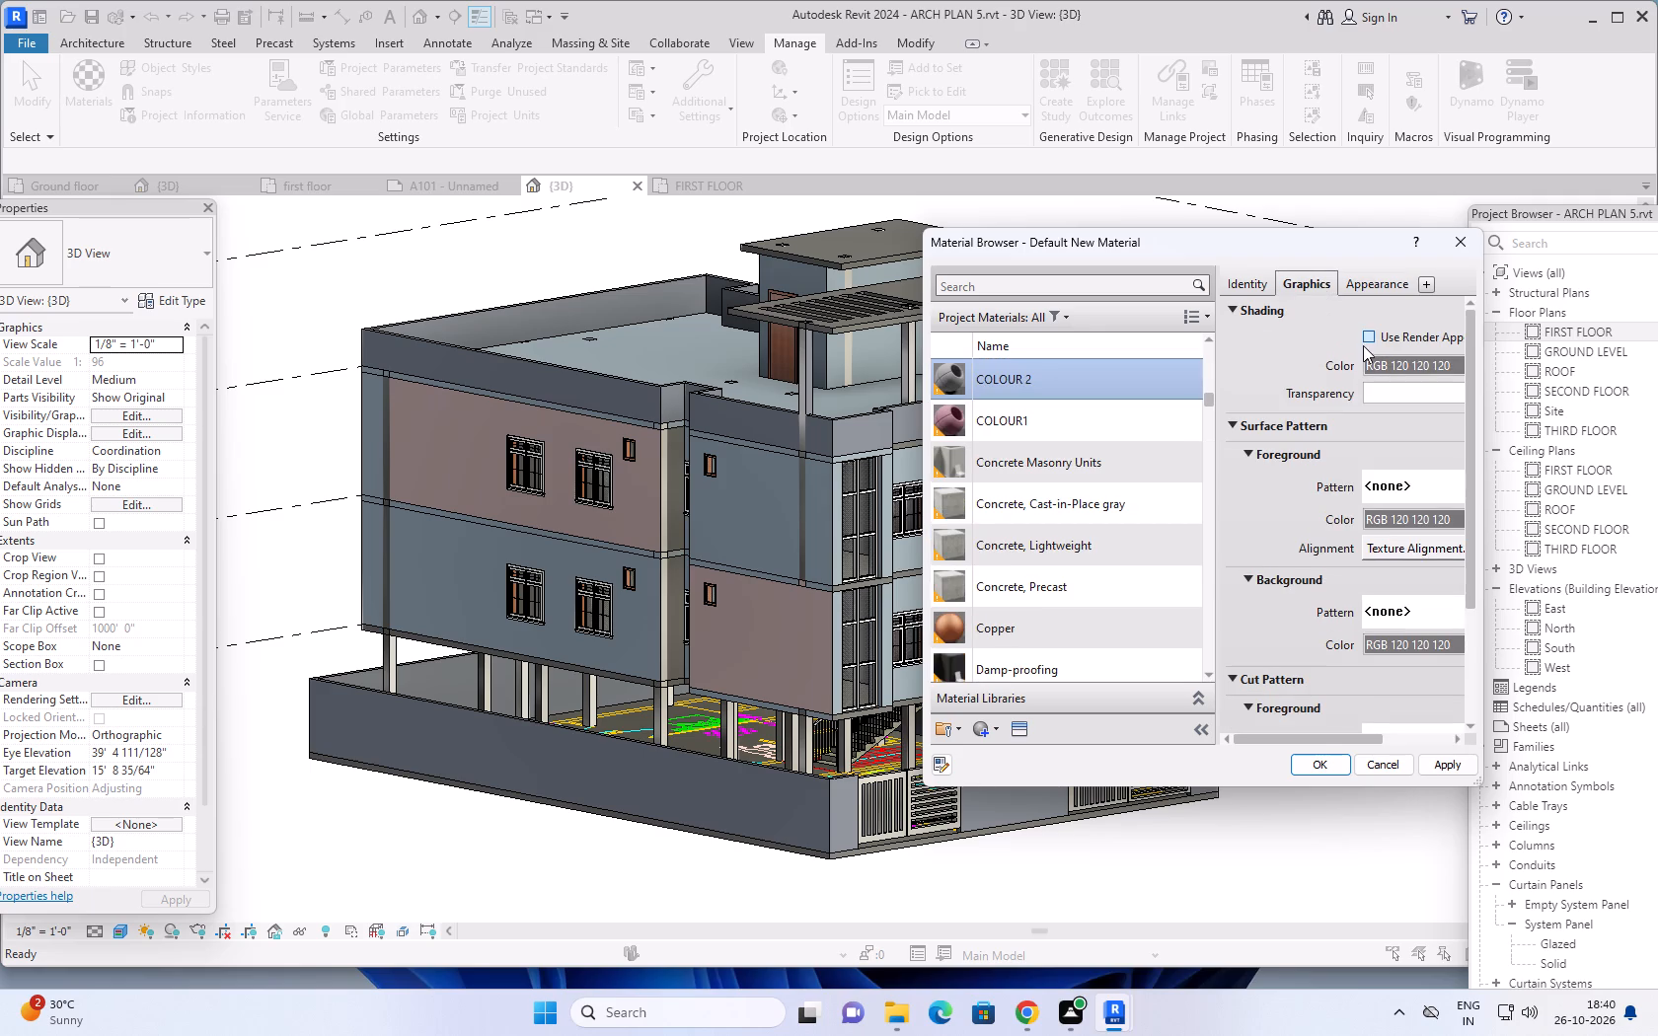
left_click(1369, 334)
left_click(1386, 280)
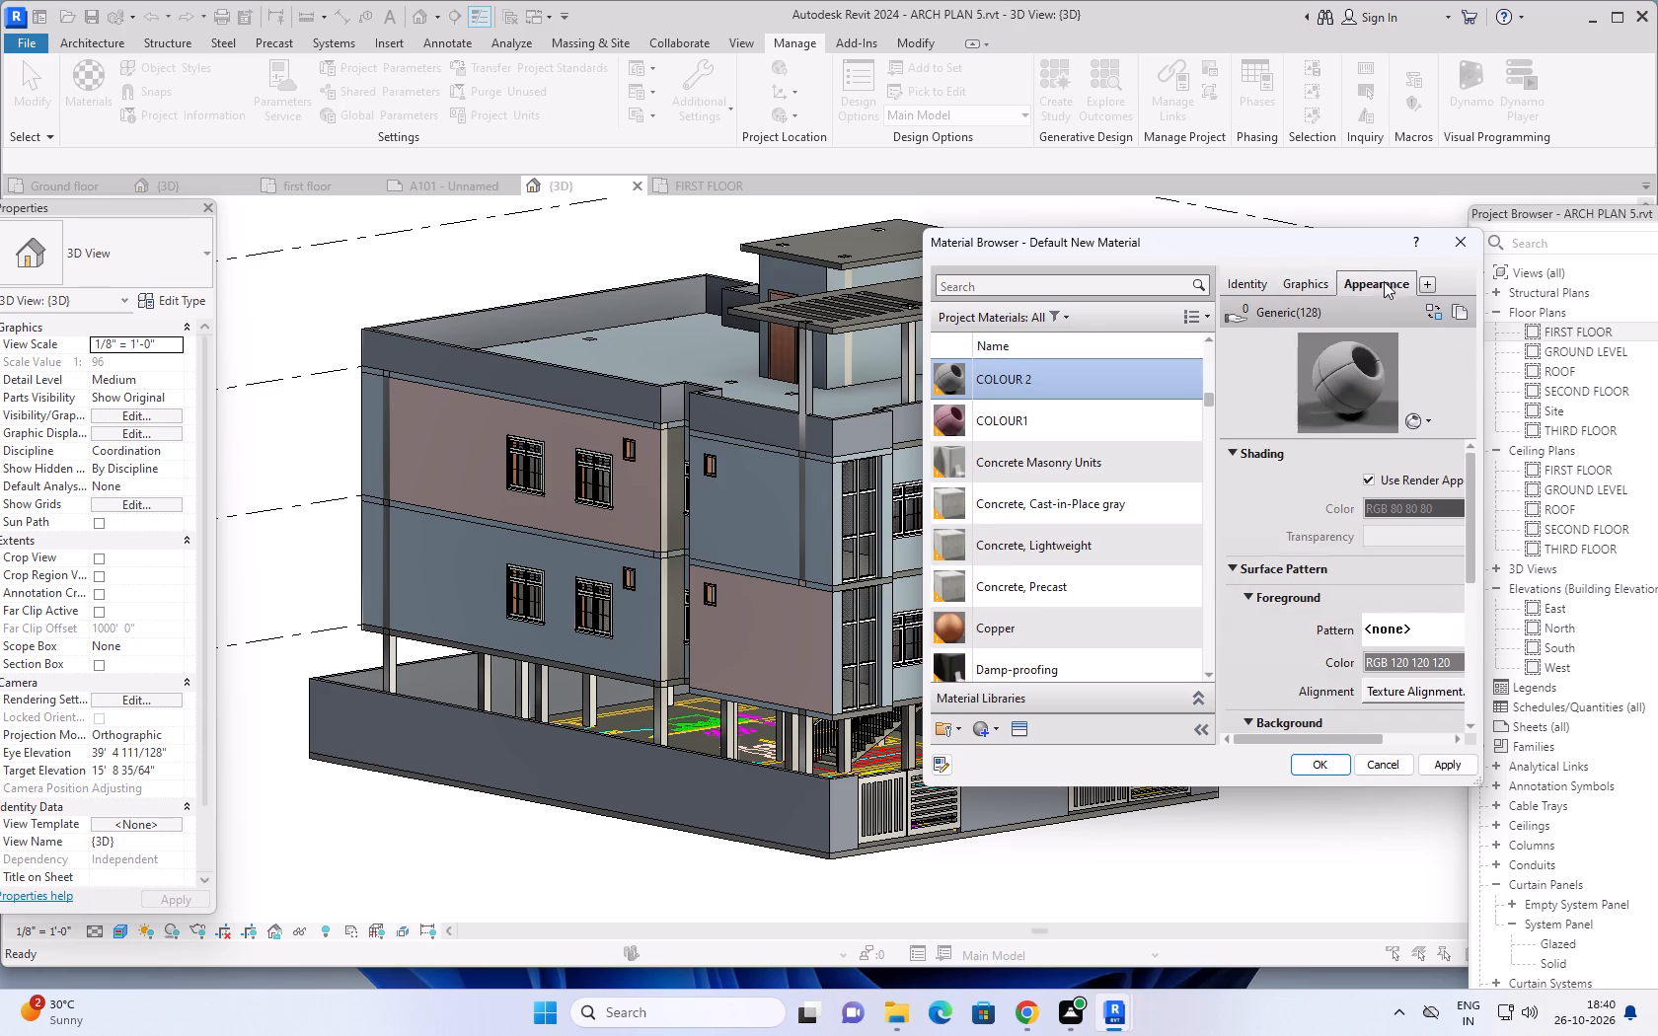
left_click(1397, 507)
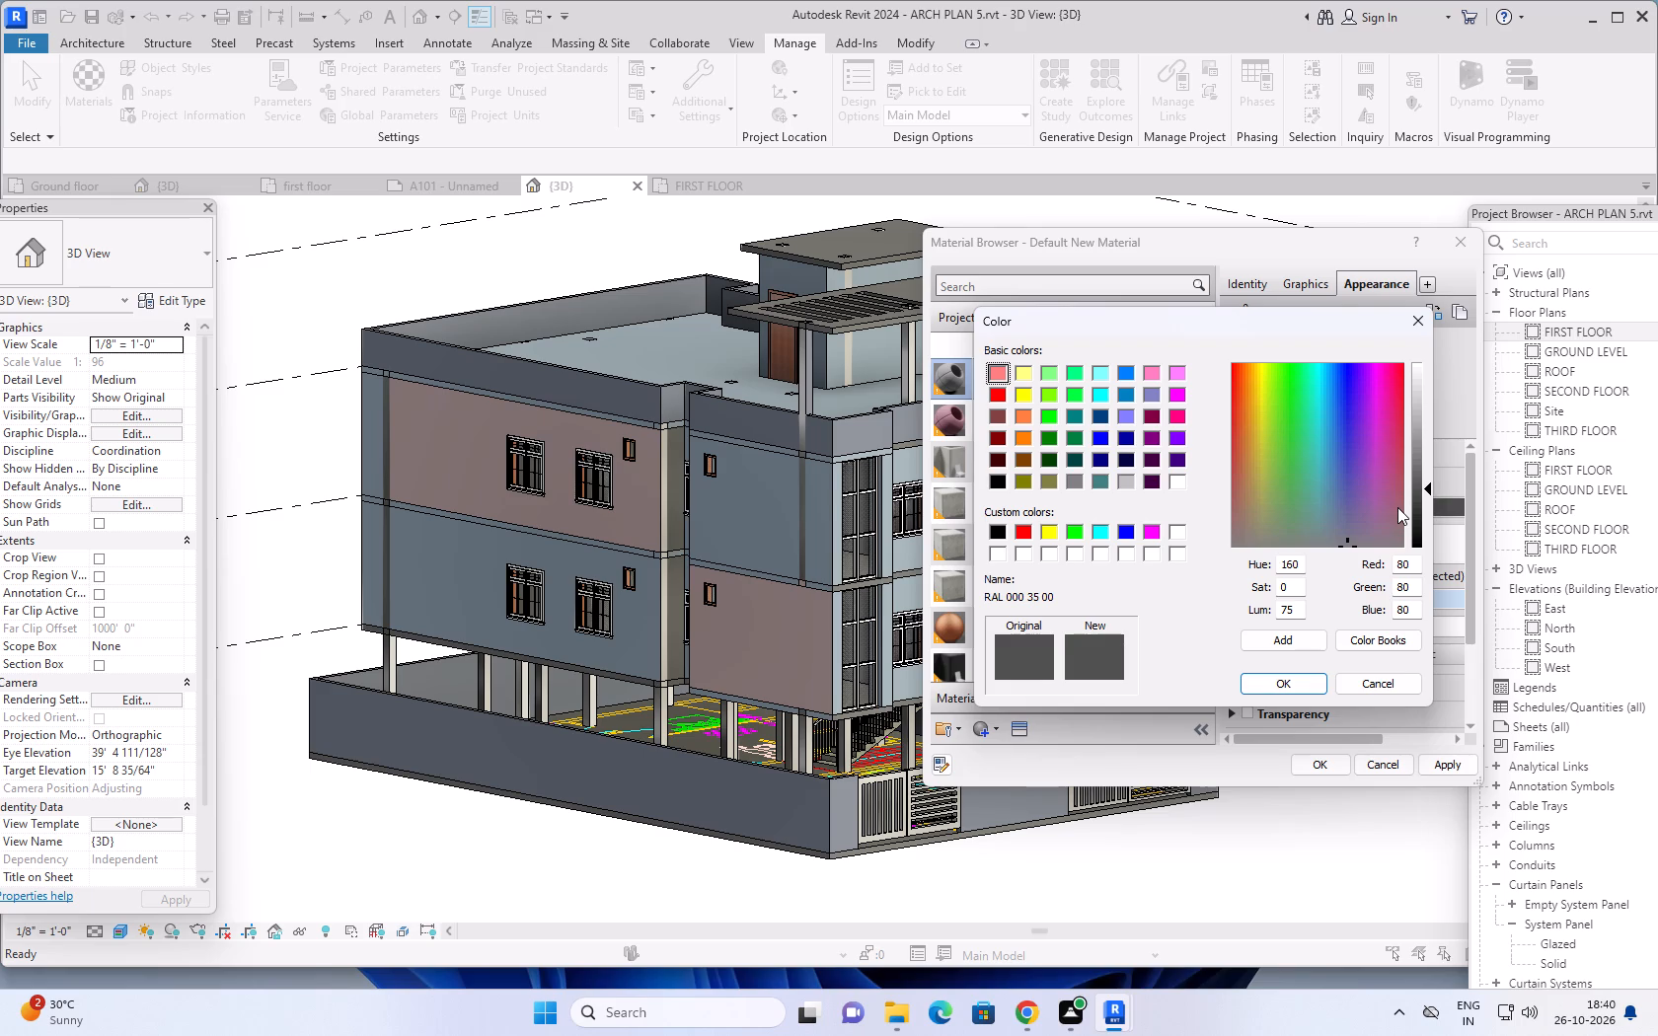
left_click_drag(1413, 564, 1395, 564)
type("147")
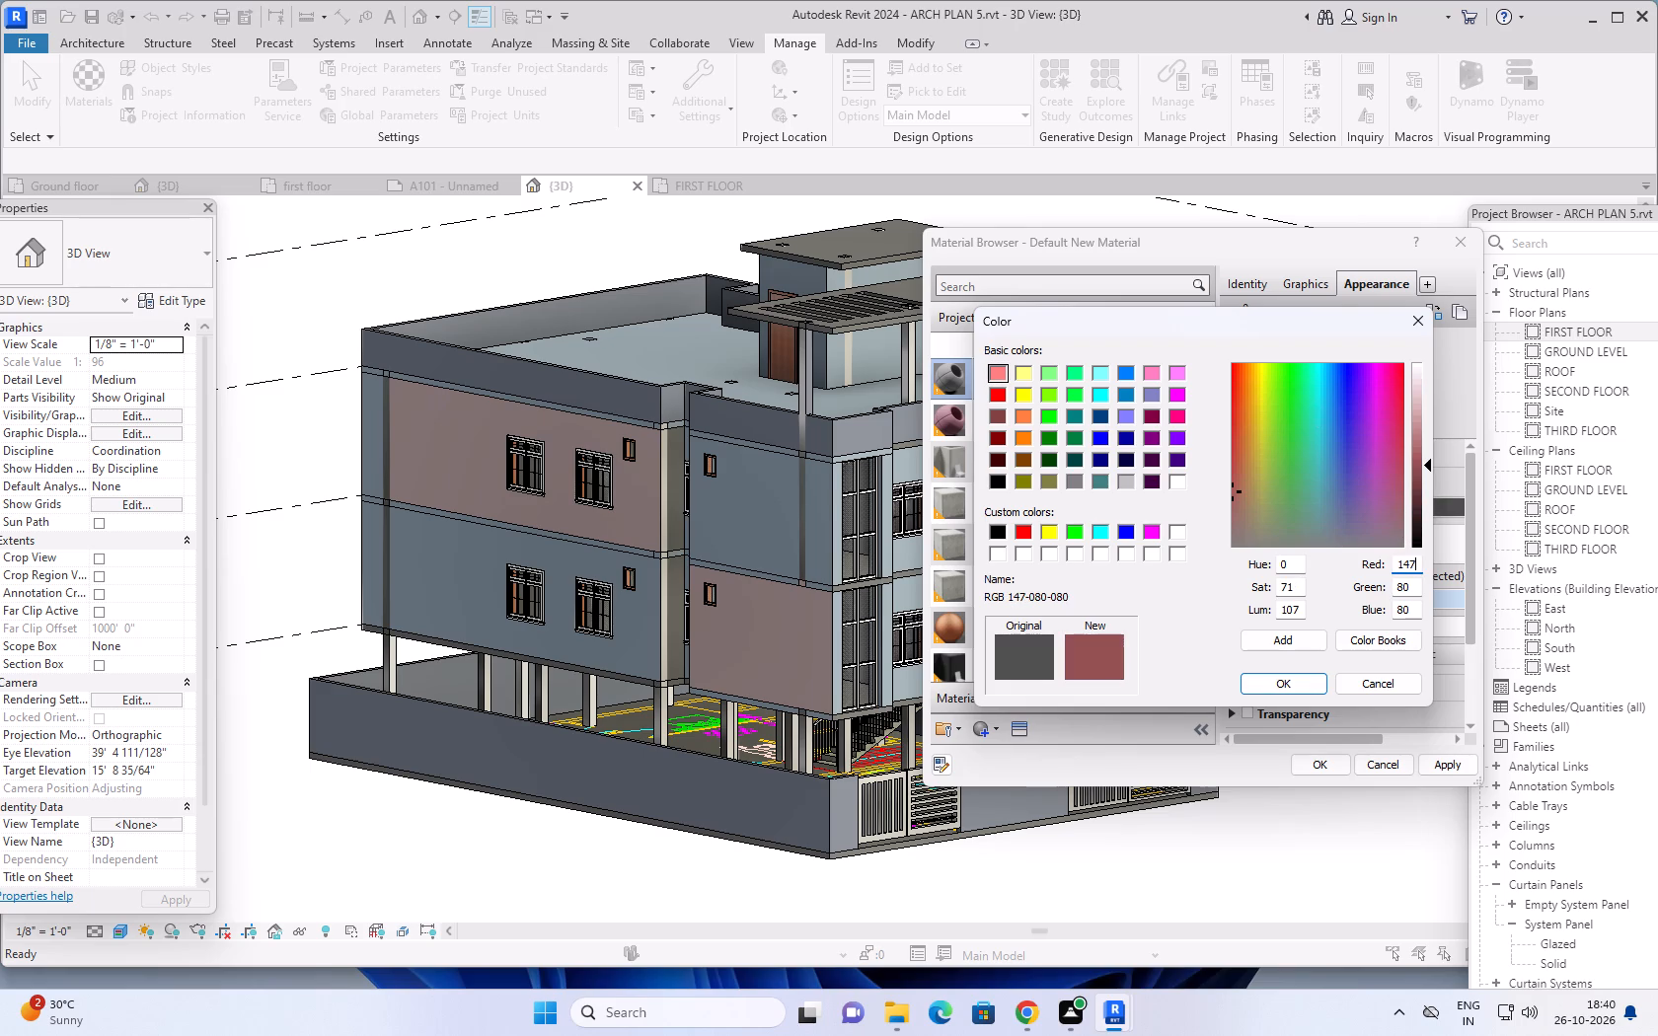
left_click_drag(1409, 582, 1385, 584)
left_click_drag(1385, 584, 1377, 584)
type("1421")
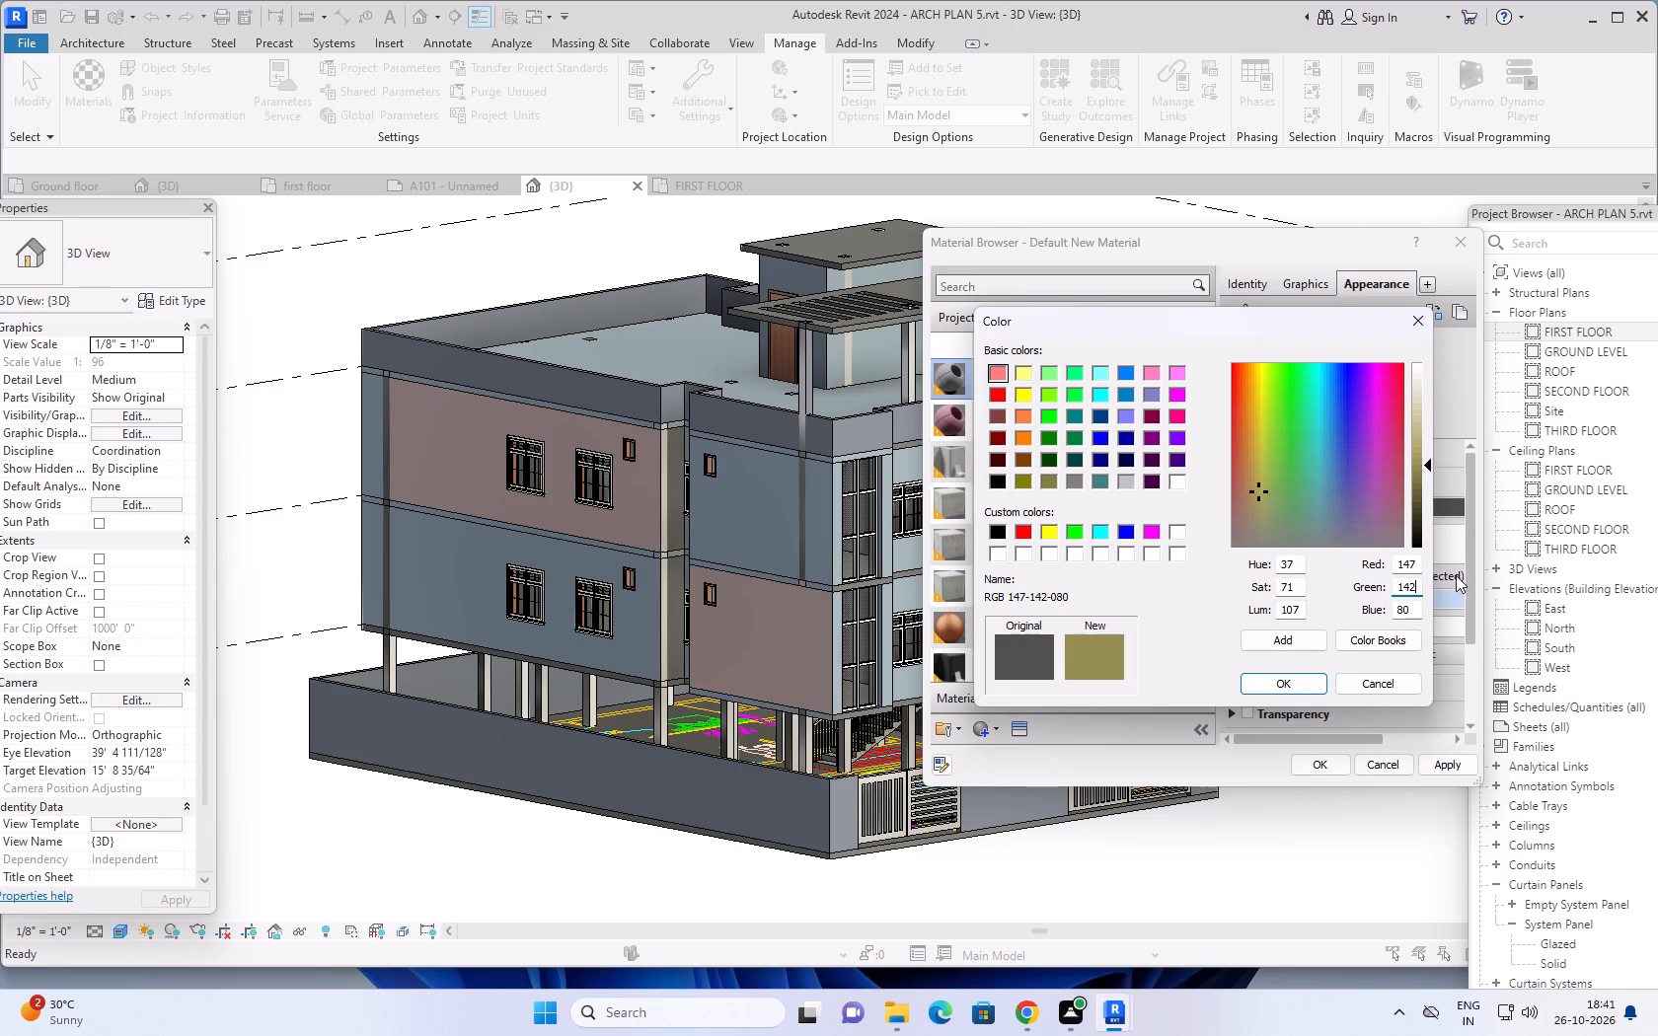
left_click_drag(1411, 602, 1390, 609)
type("137")
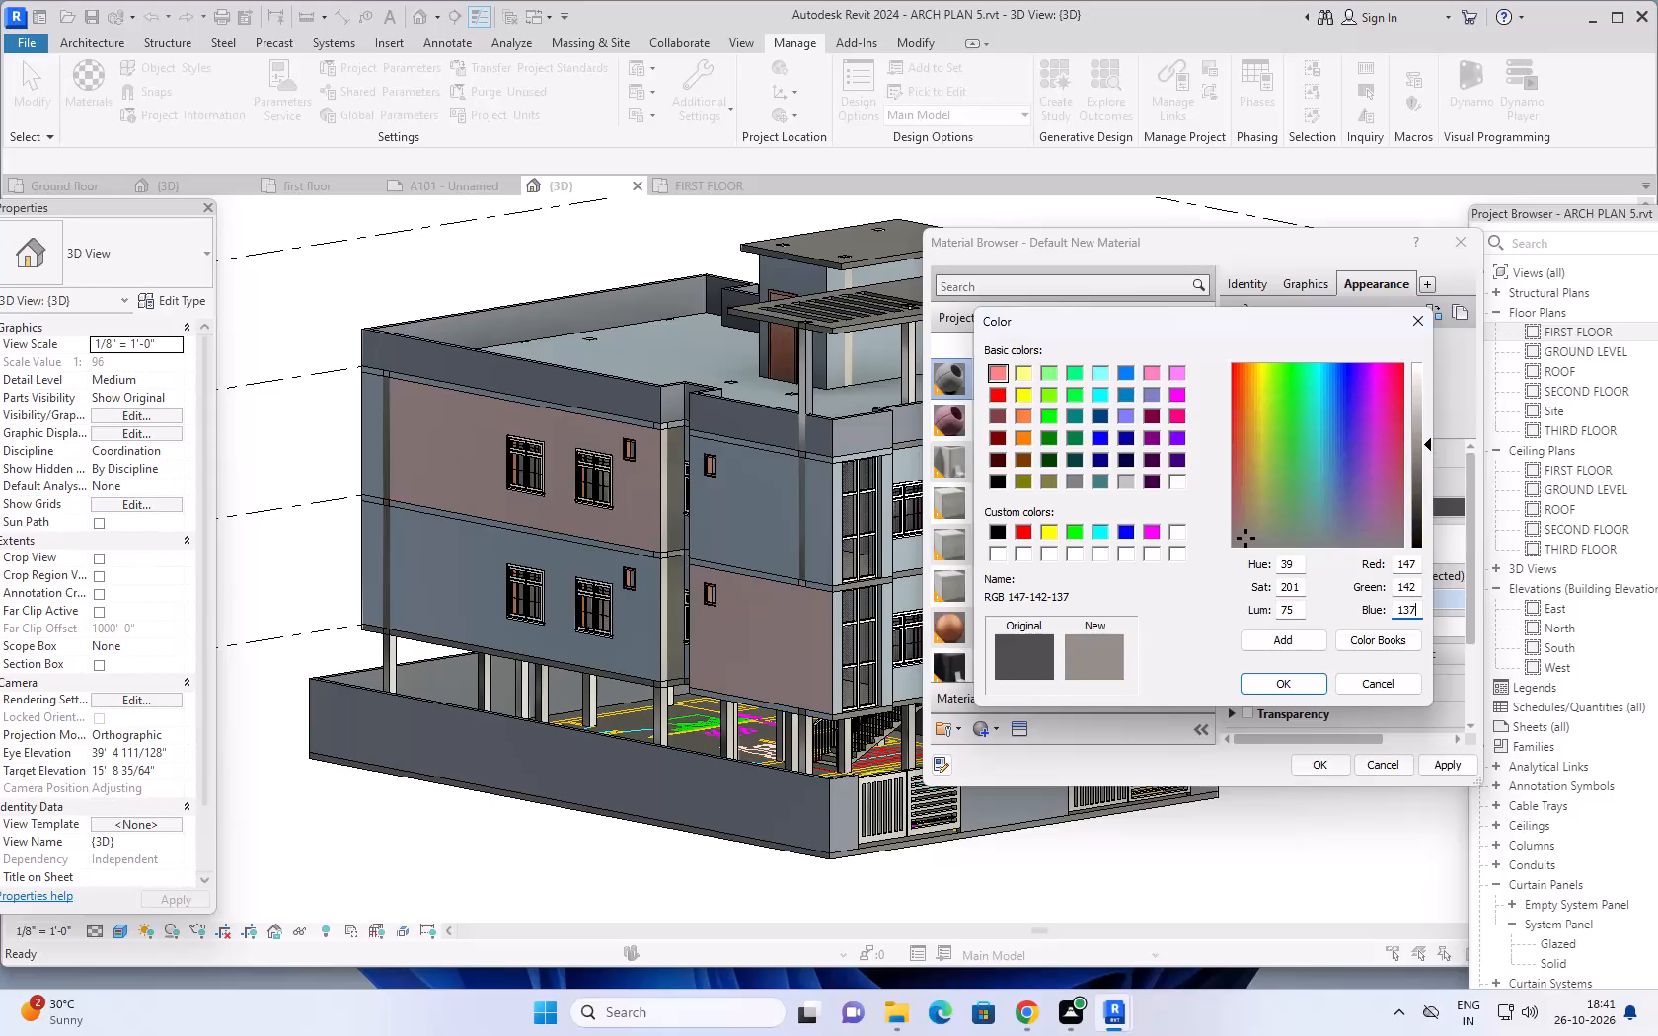
left_click(1301, 680)
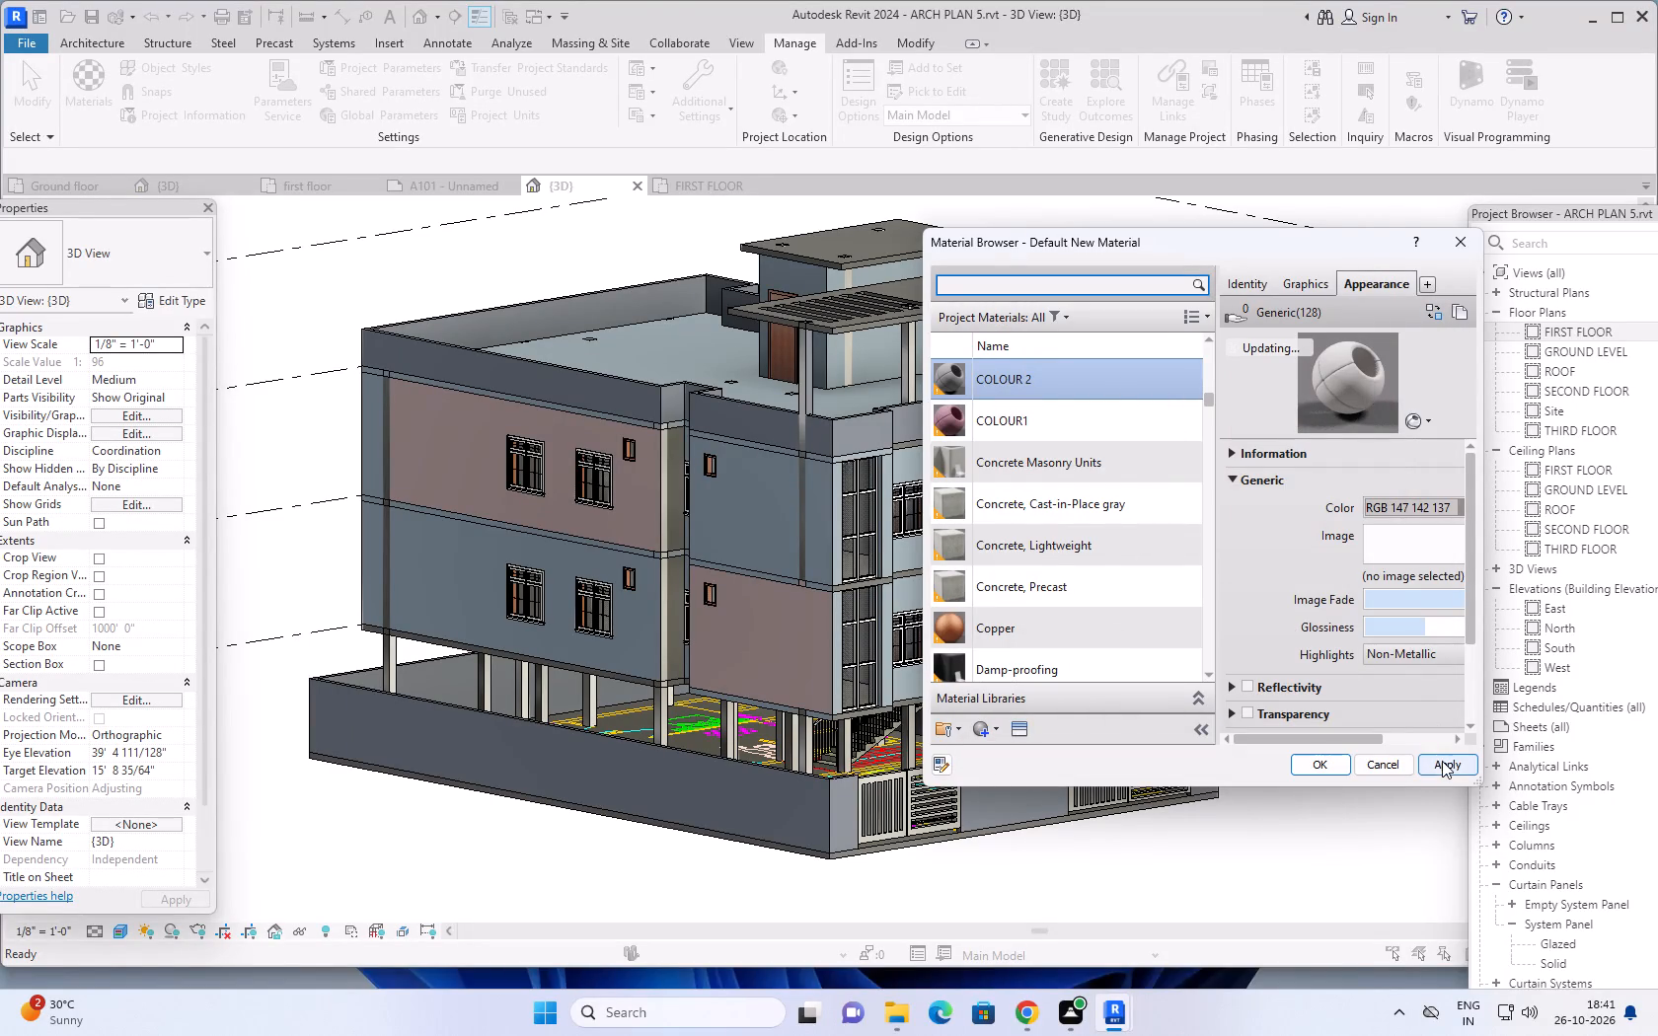
left_click(1442, 761)
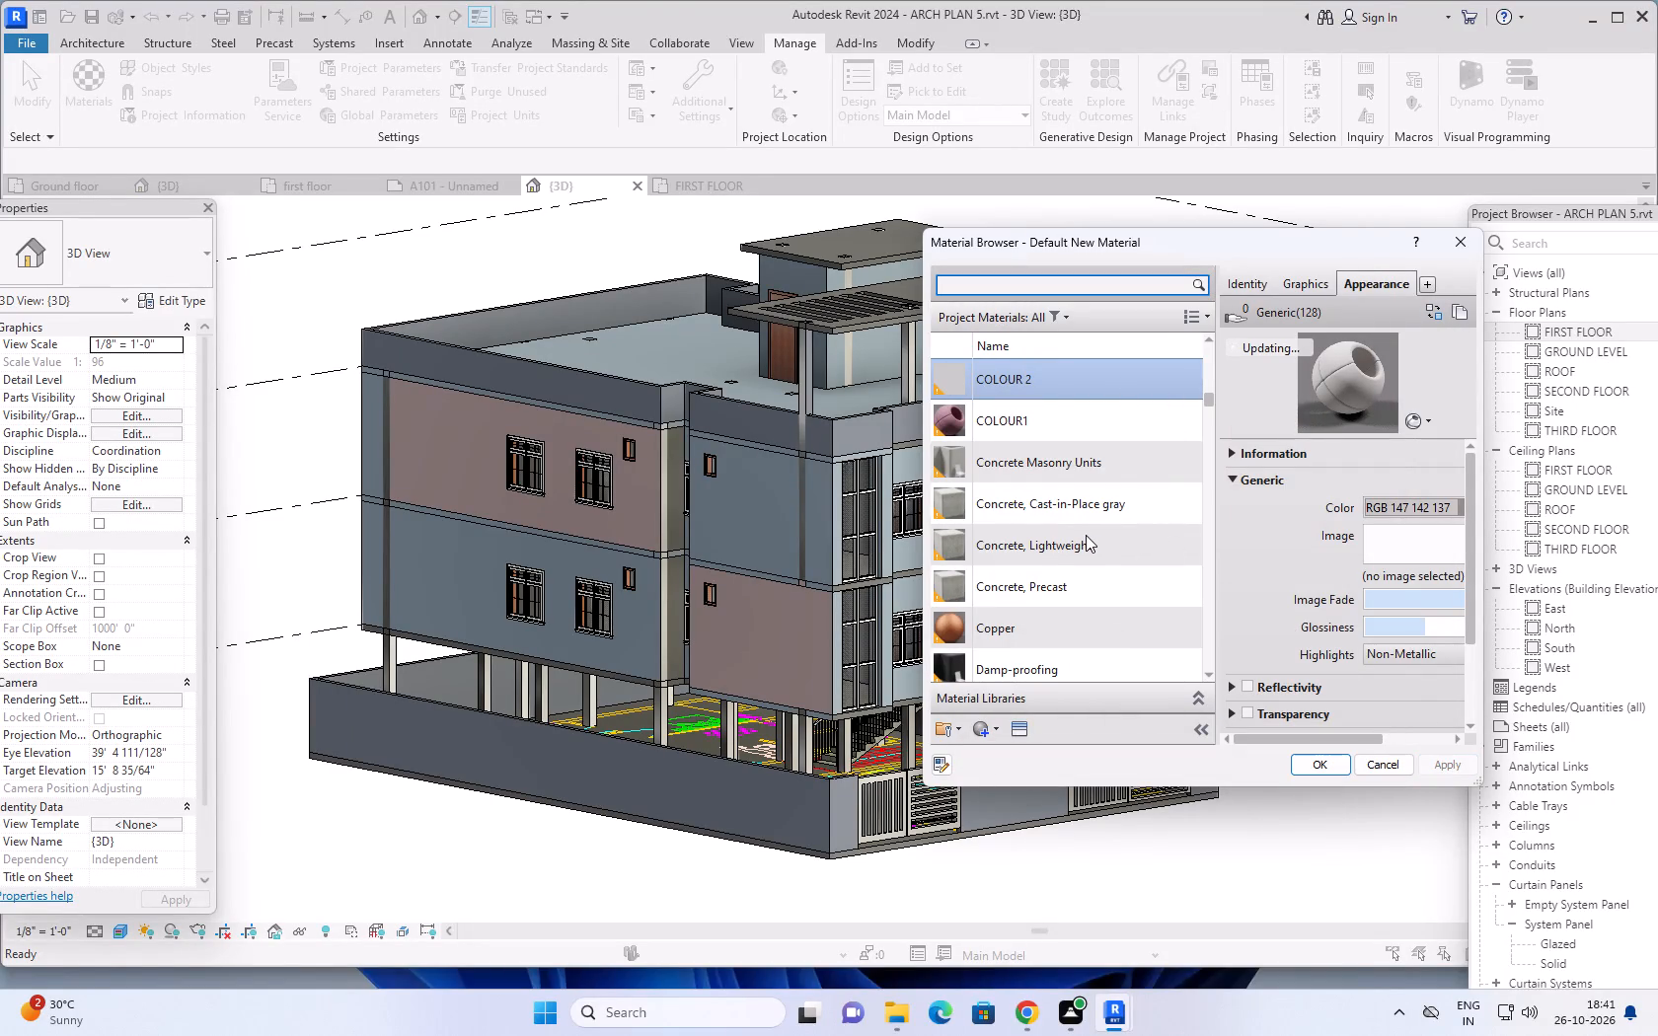
Create another new project material and name it COLOUR 3.
right_click(988, 726)
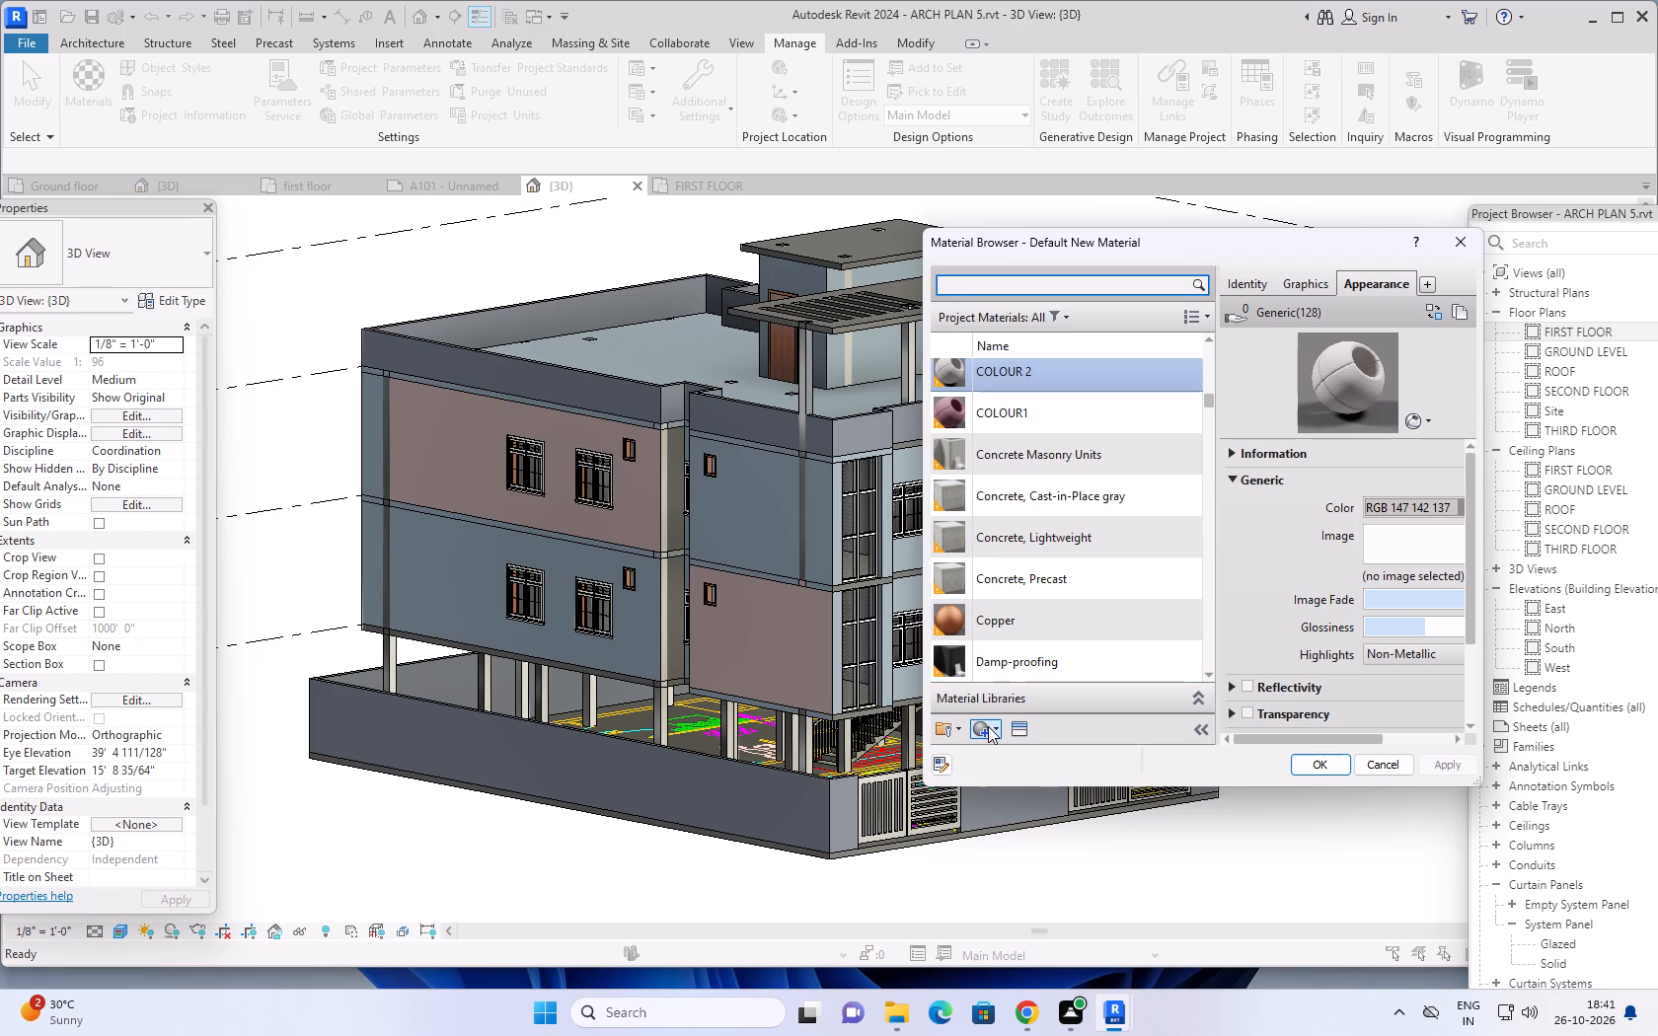
left_click(1021, 752)
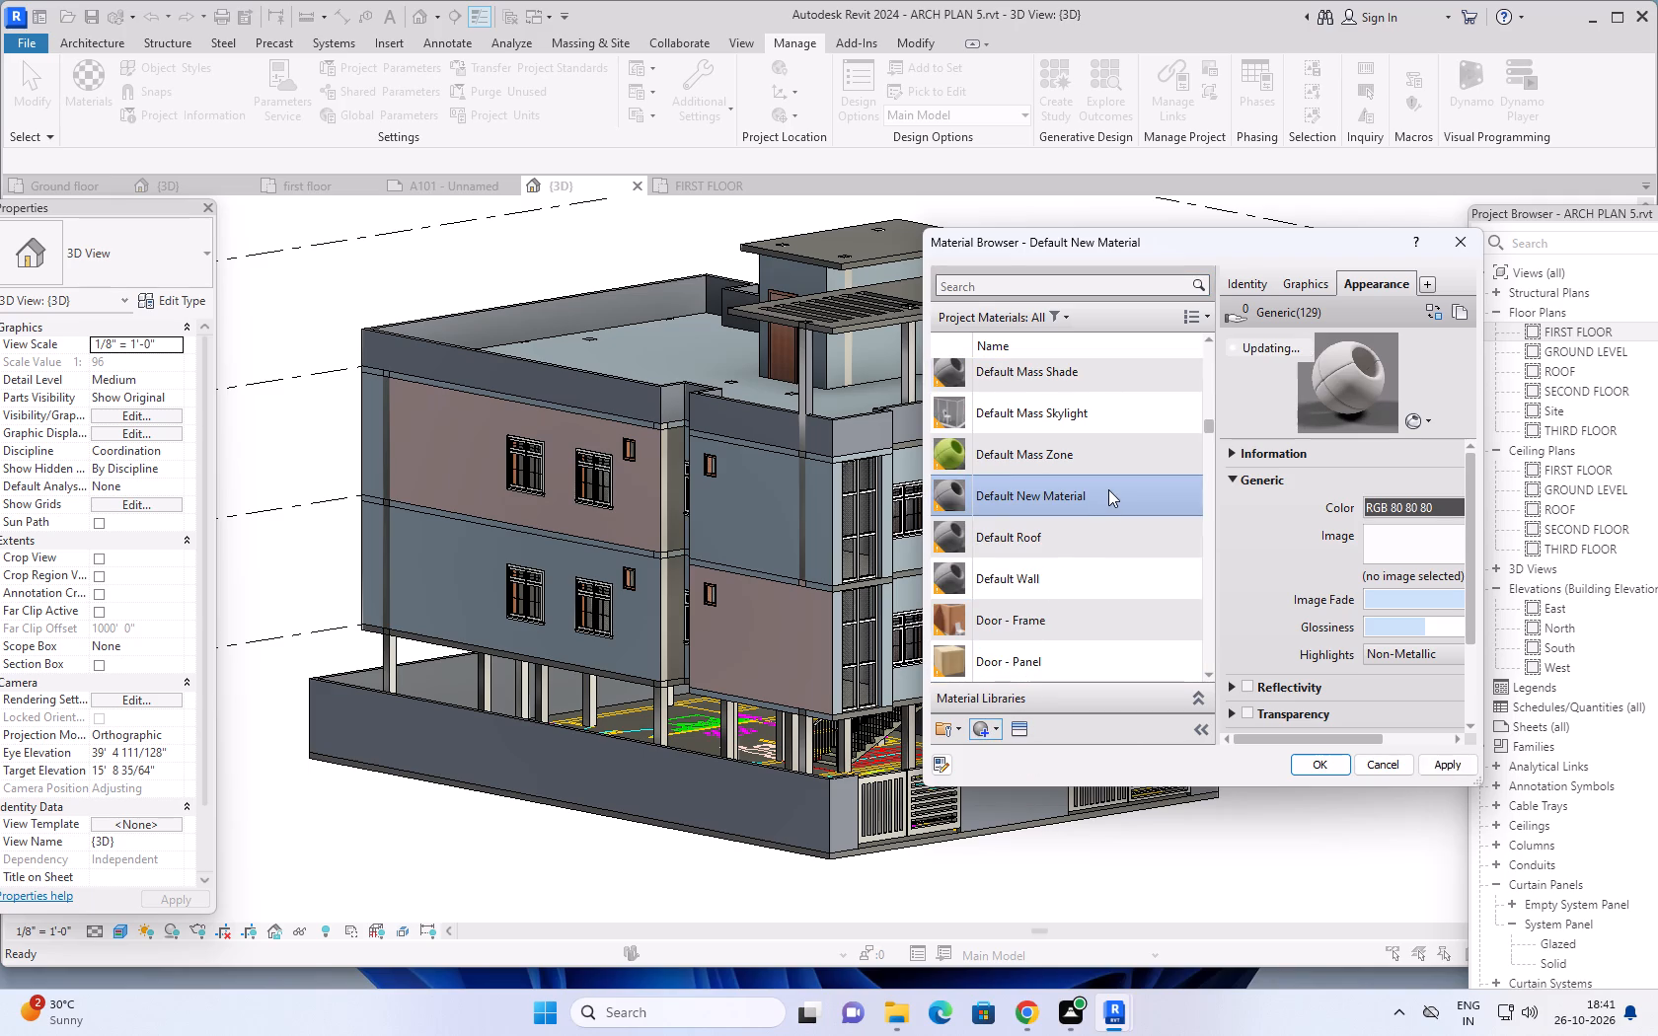
right_click(1108, 489)
left_click(1163, 562)
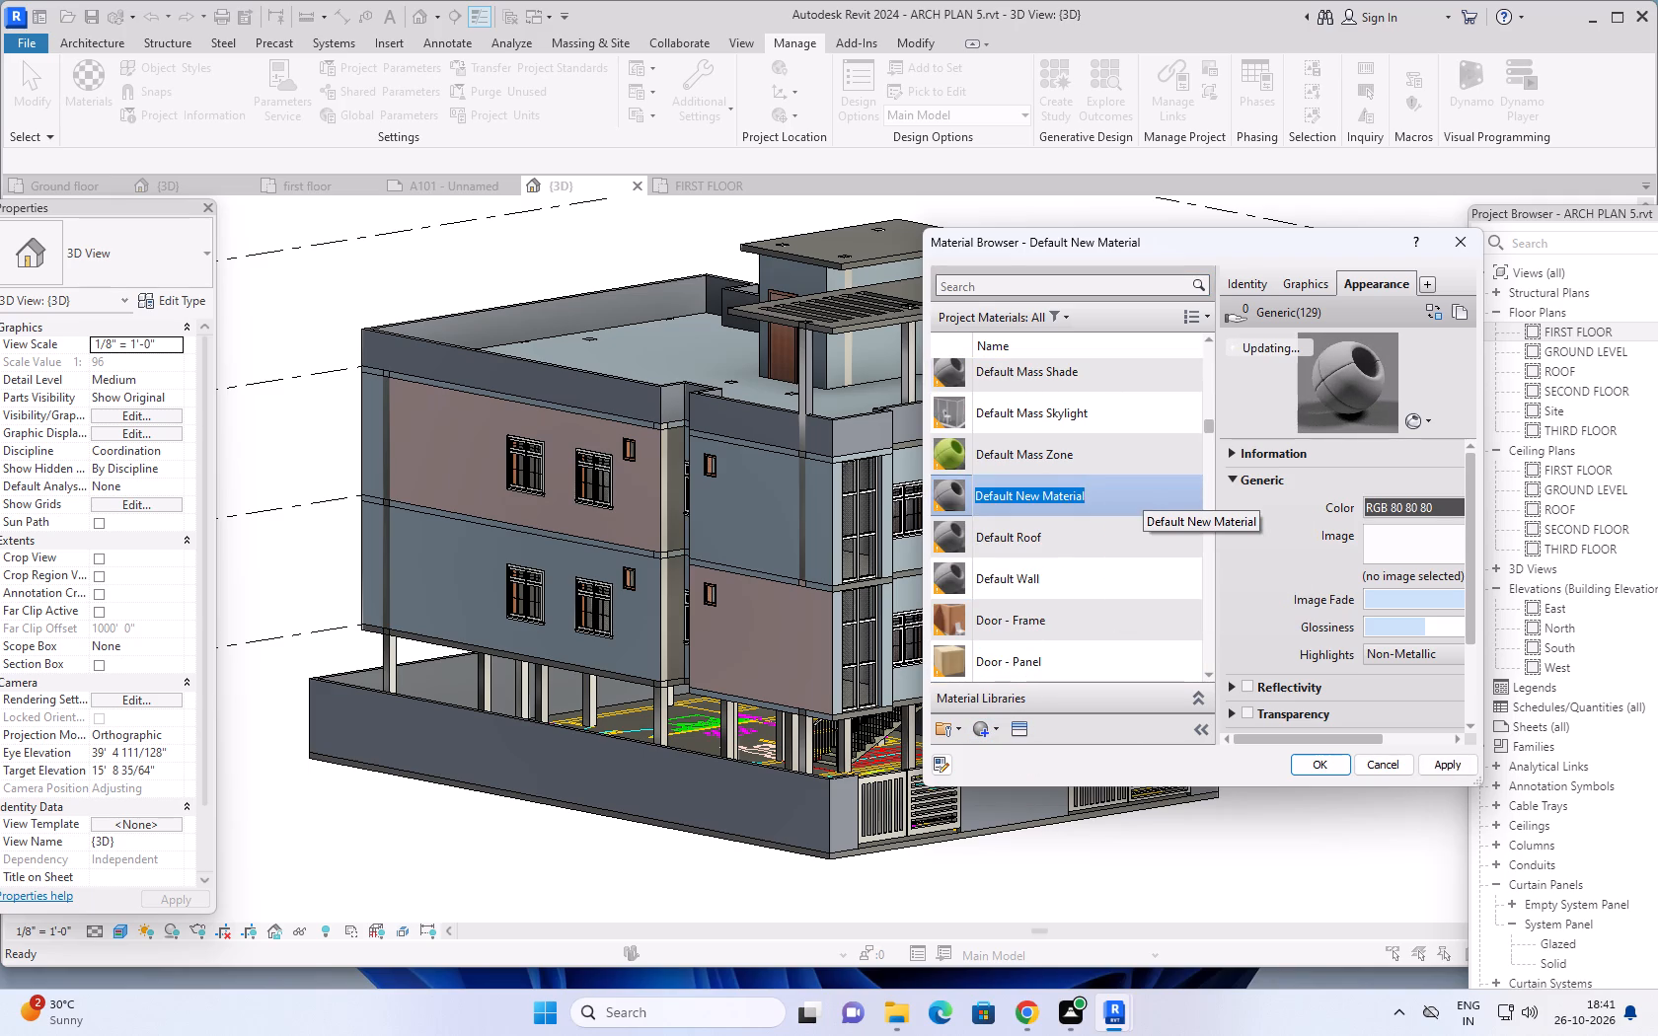
type("COLOU")
key("r")
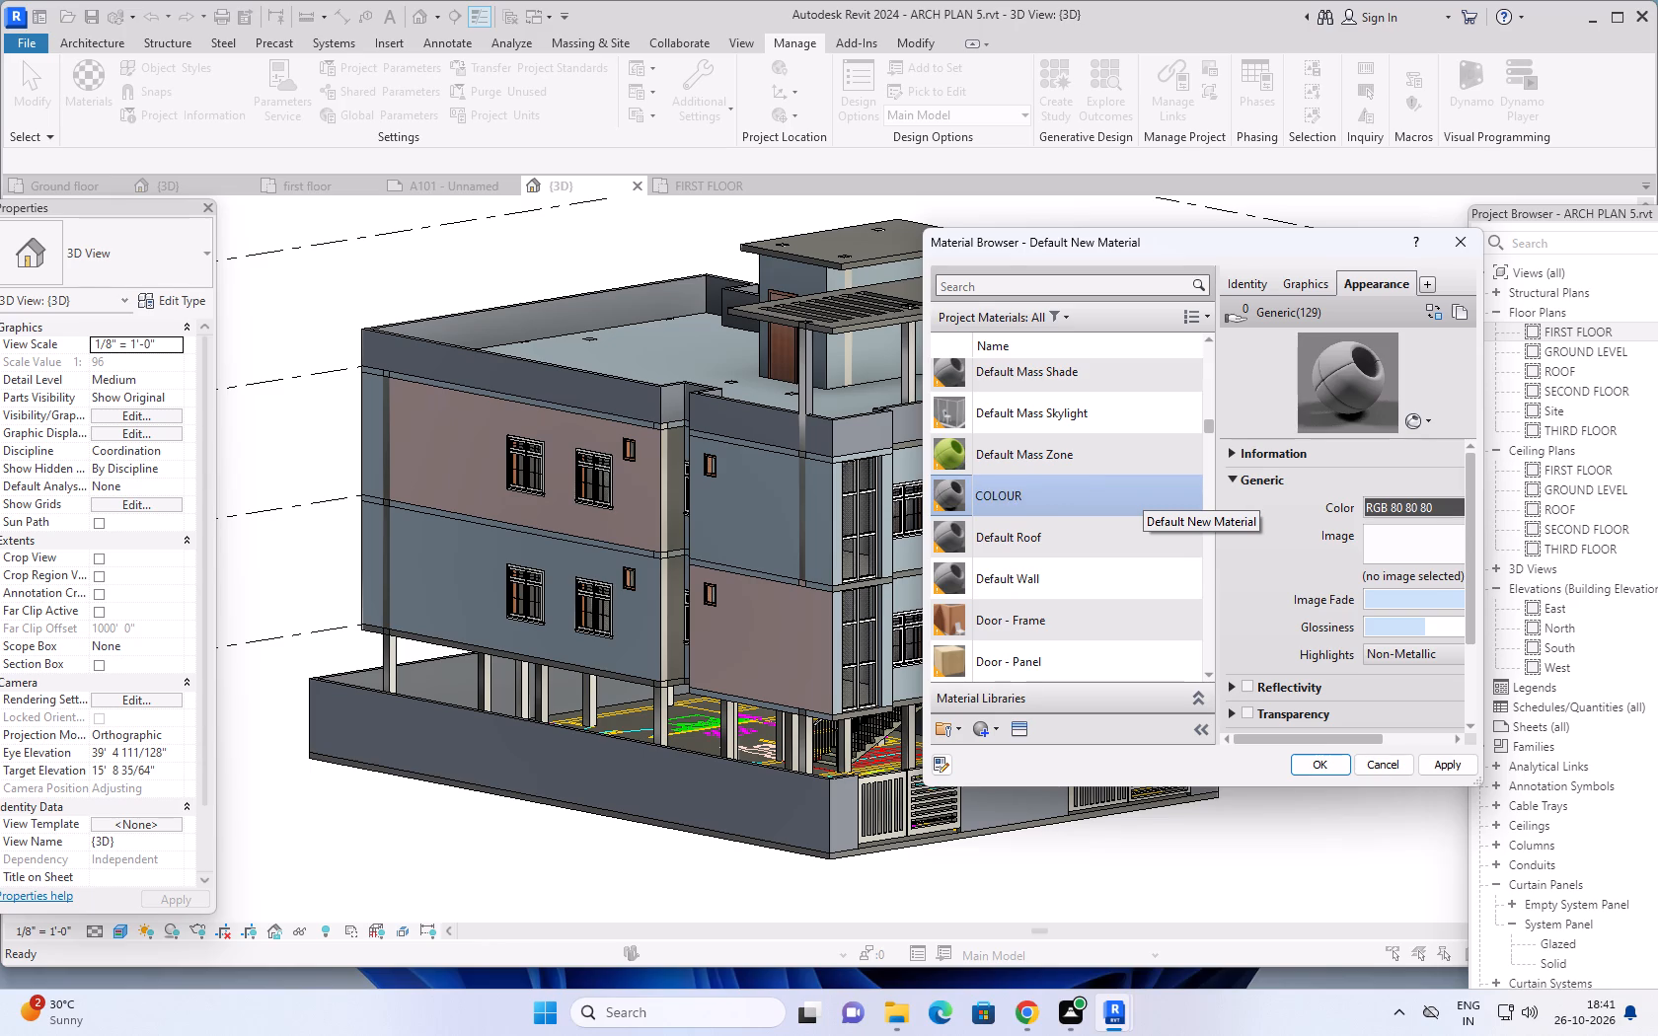
key("space")
type("3")
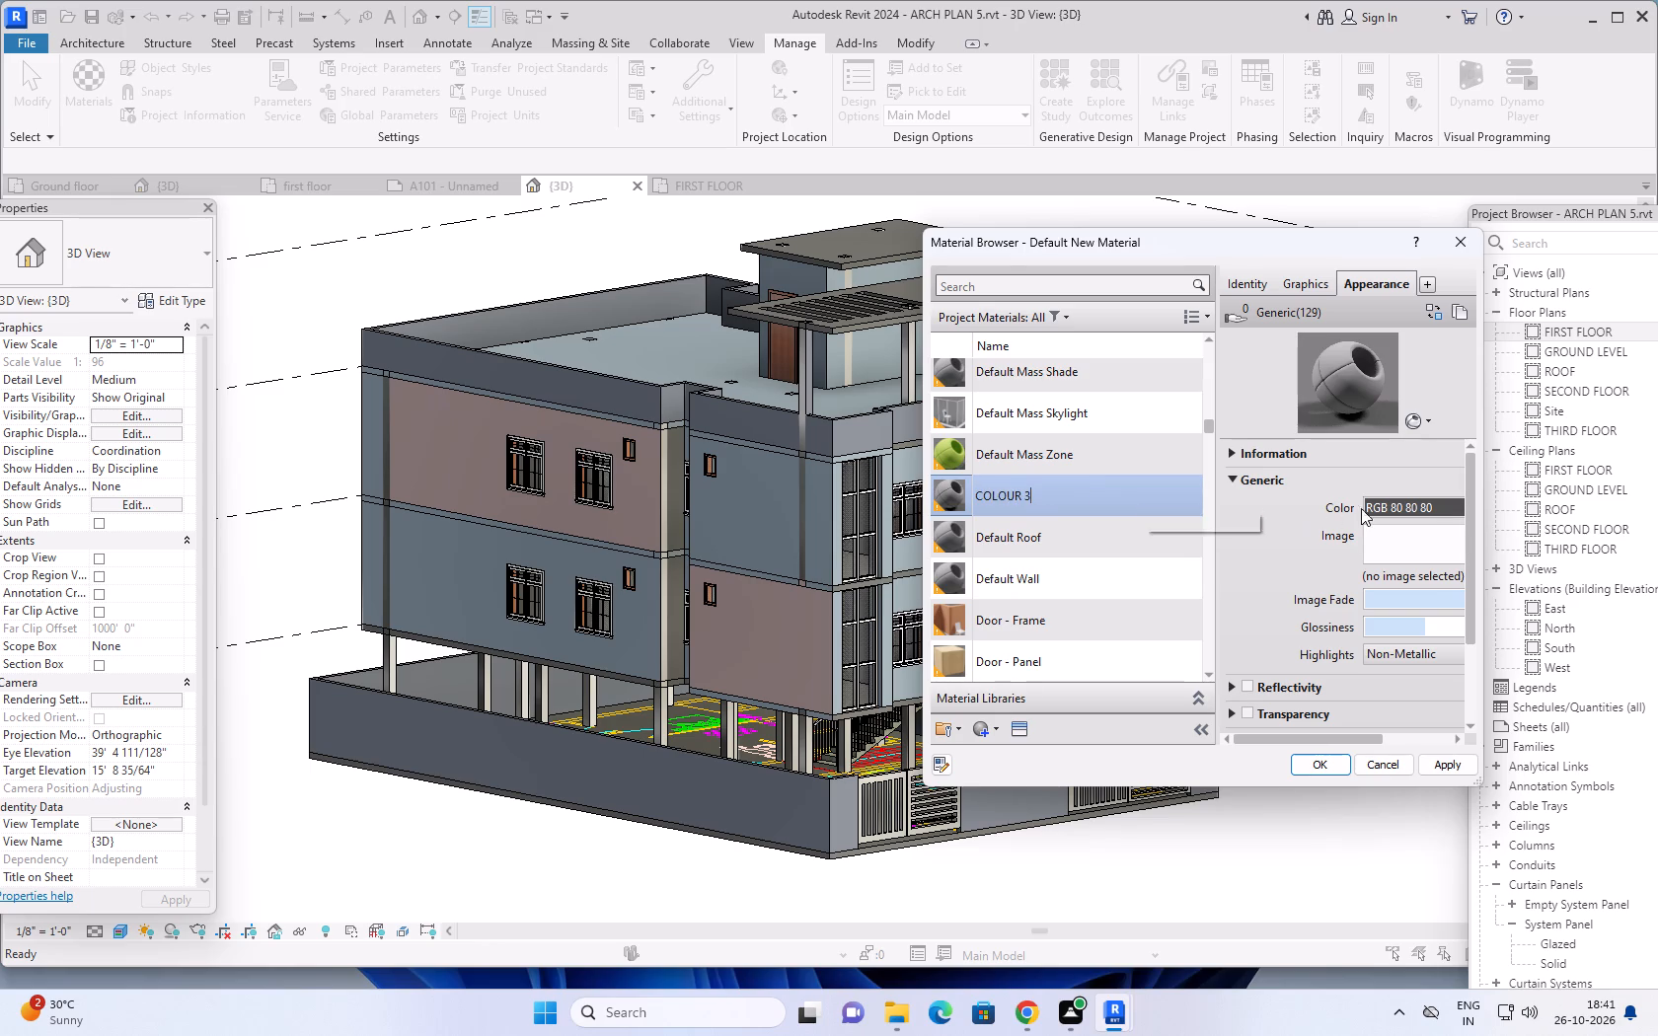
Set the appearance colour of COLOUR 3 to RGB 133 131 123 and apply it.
left_click(1381, 503)
left_click_drag(1410, 564, 1398, 564)
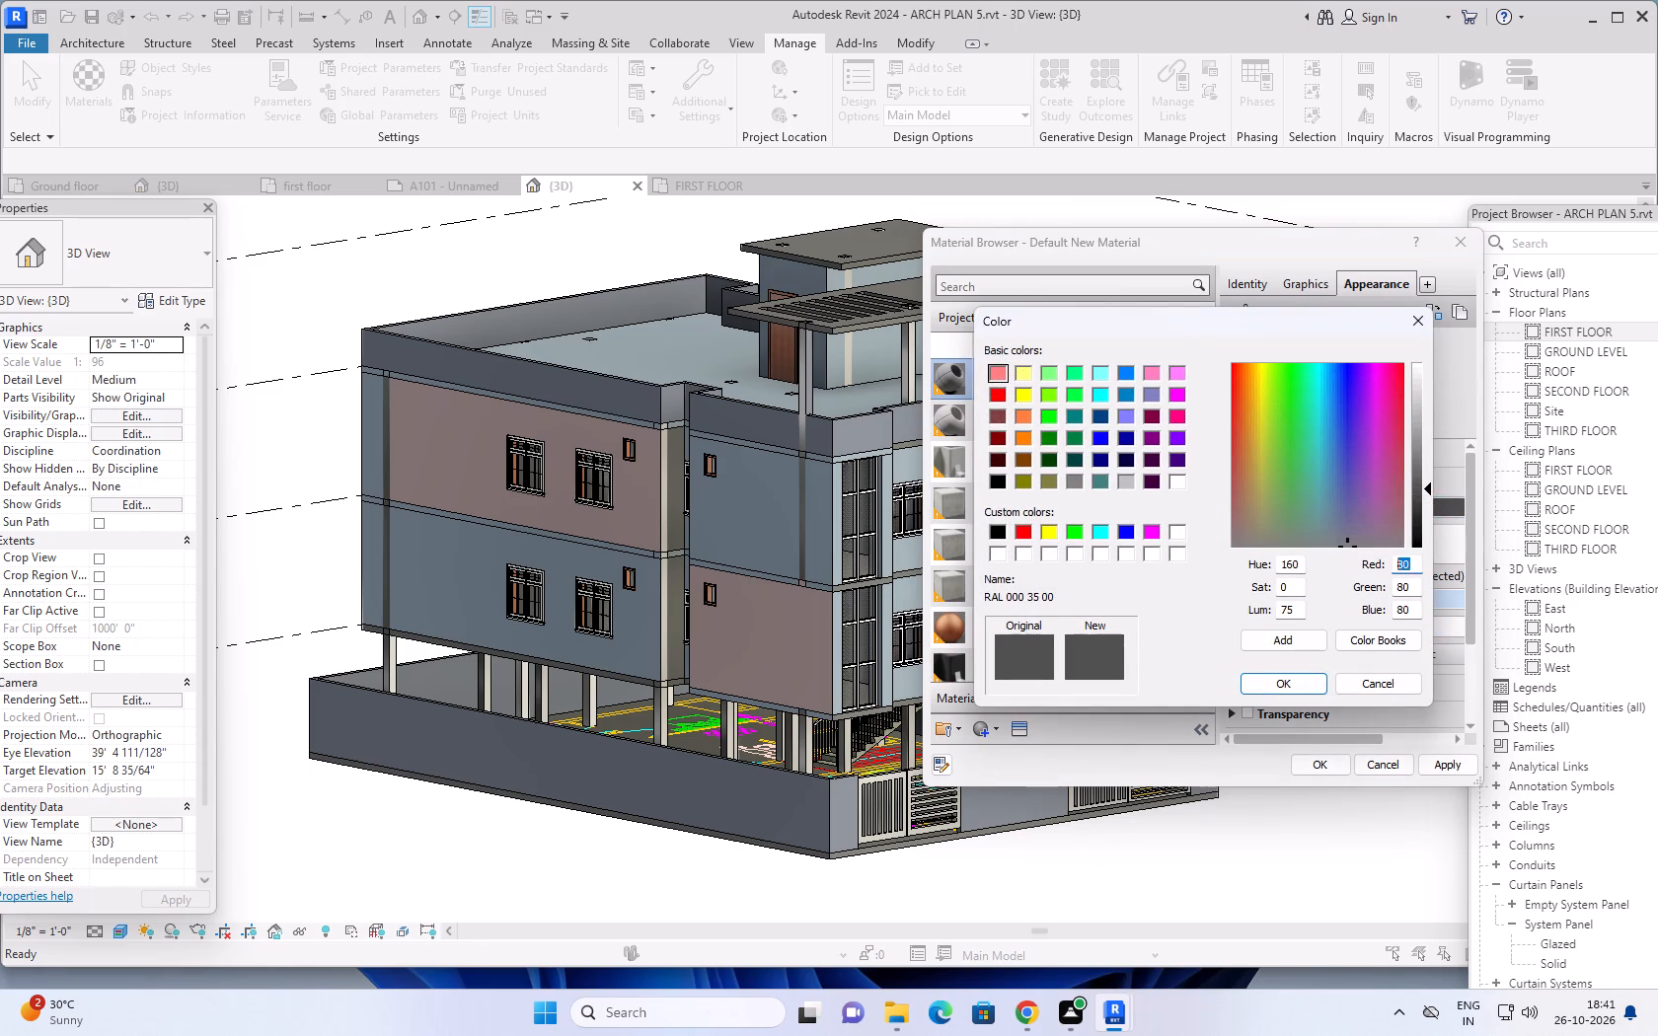
left_click_drag(1398, 564, 1397, 564)
type("133")
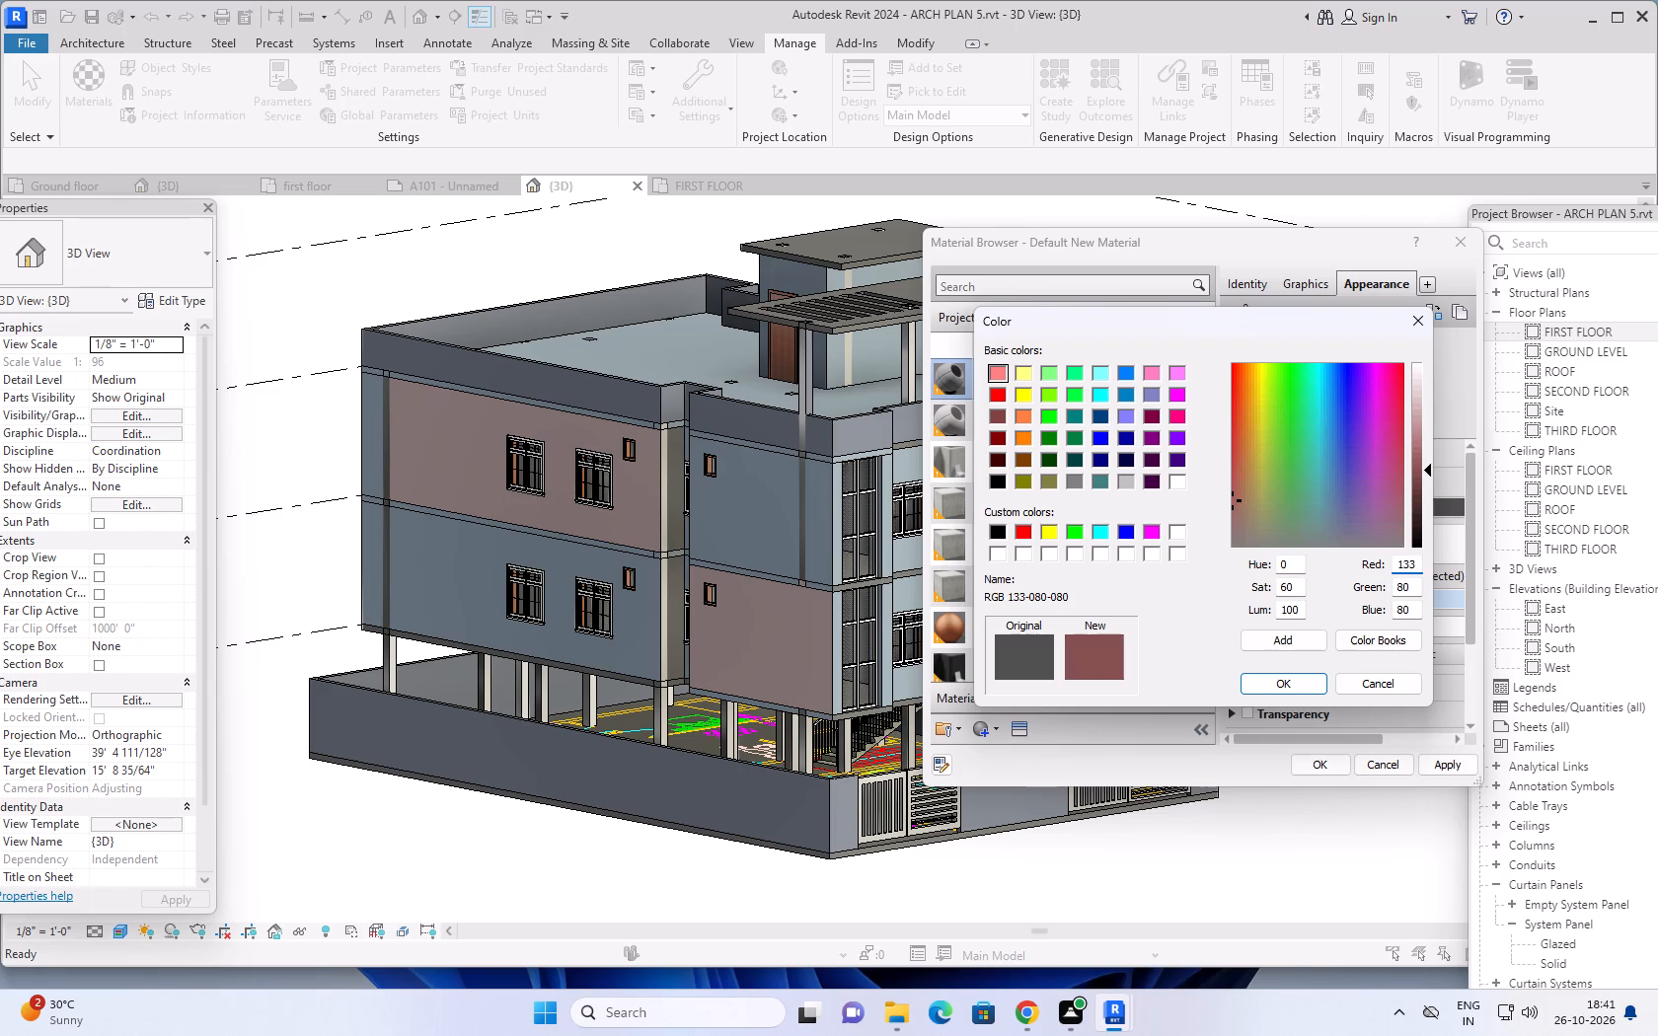
left_click_drag(1415, 590, 1395, 593)
type("131")
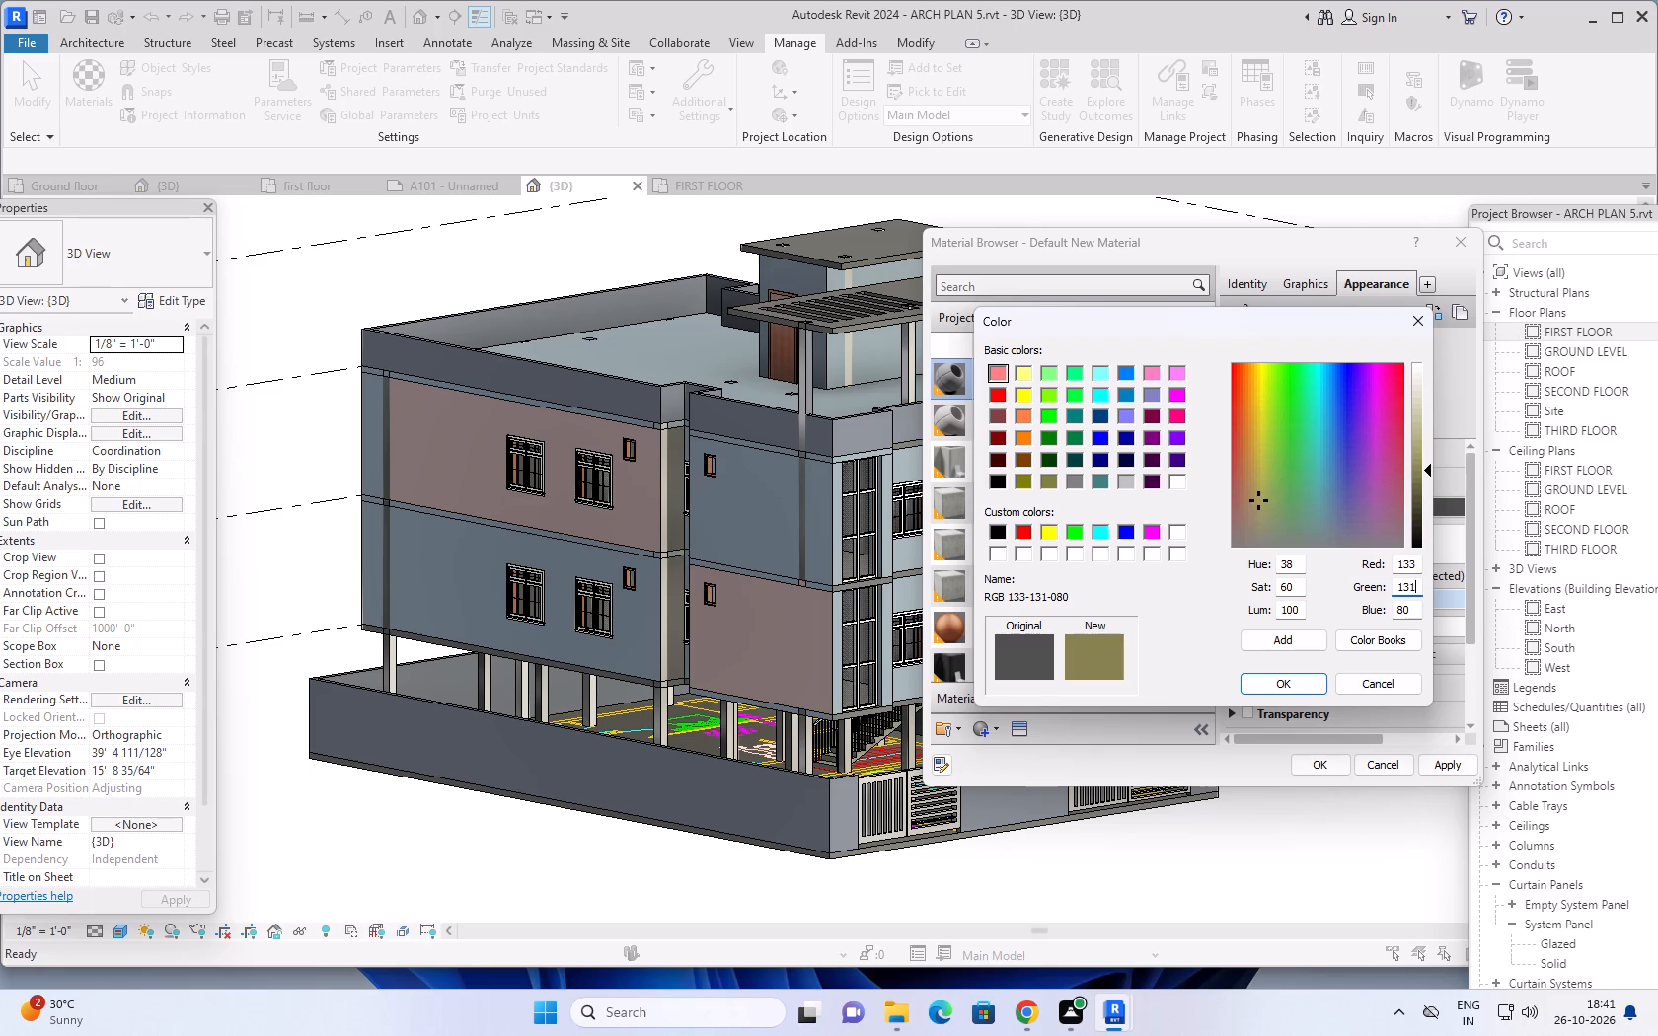
left_click_drag(1415, 606, 1395, 609)
left_click_drag(1395, 609, 1392, 609)
type("123")
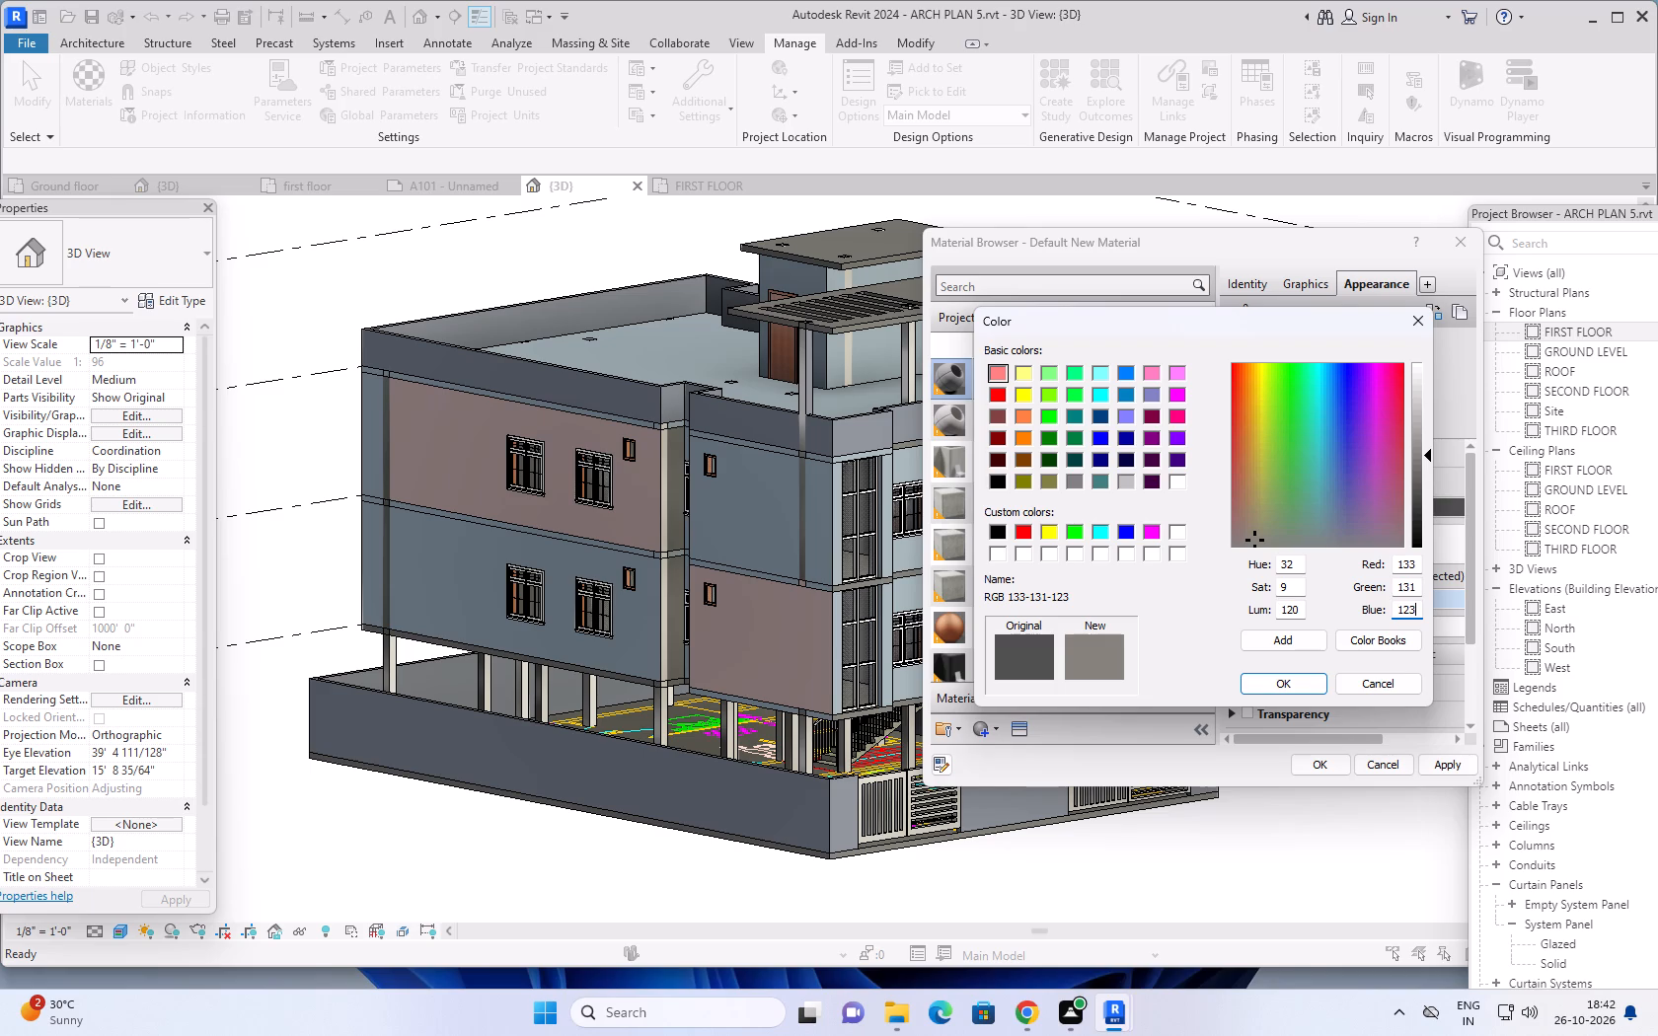
left_click(1295, 682)
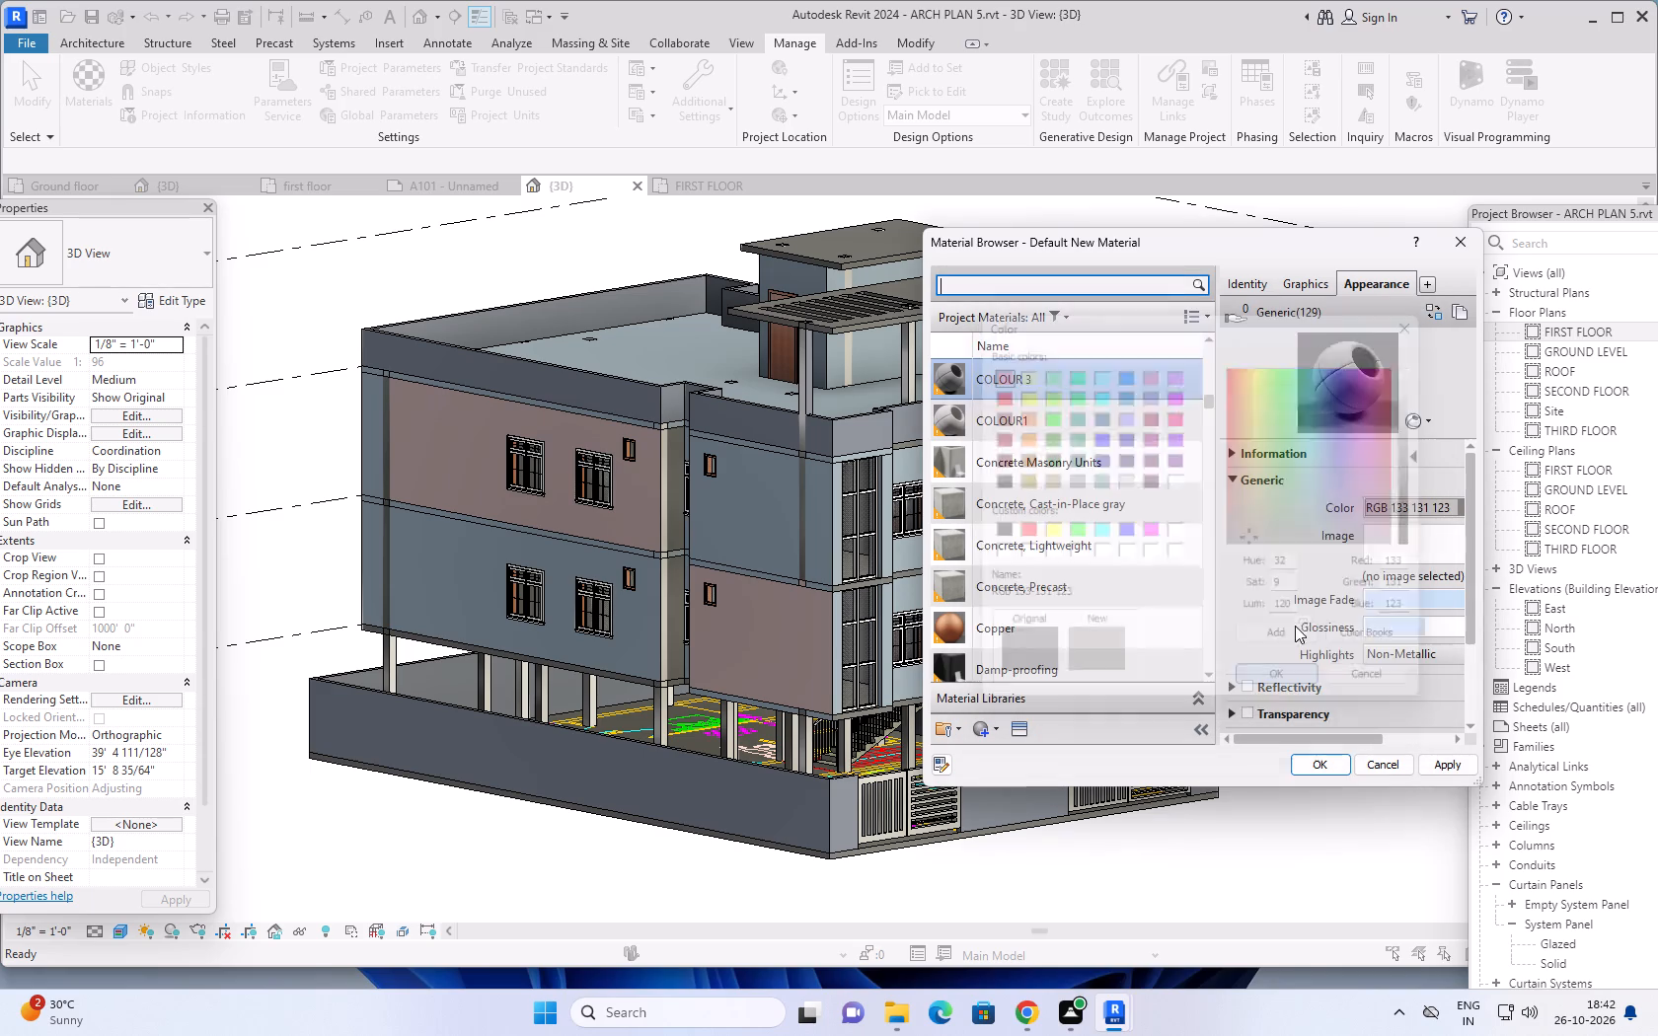
left_click(1439, 764)
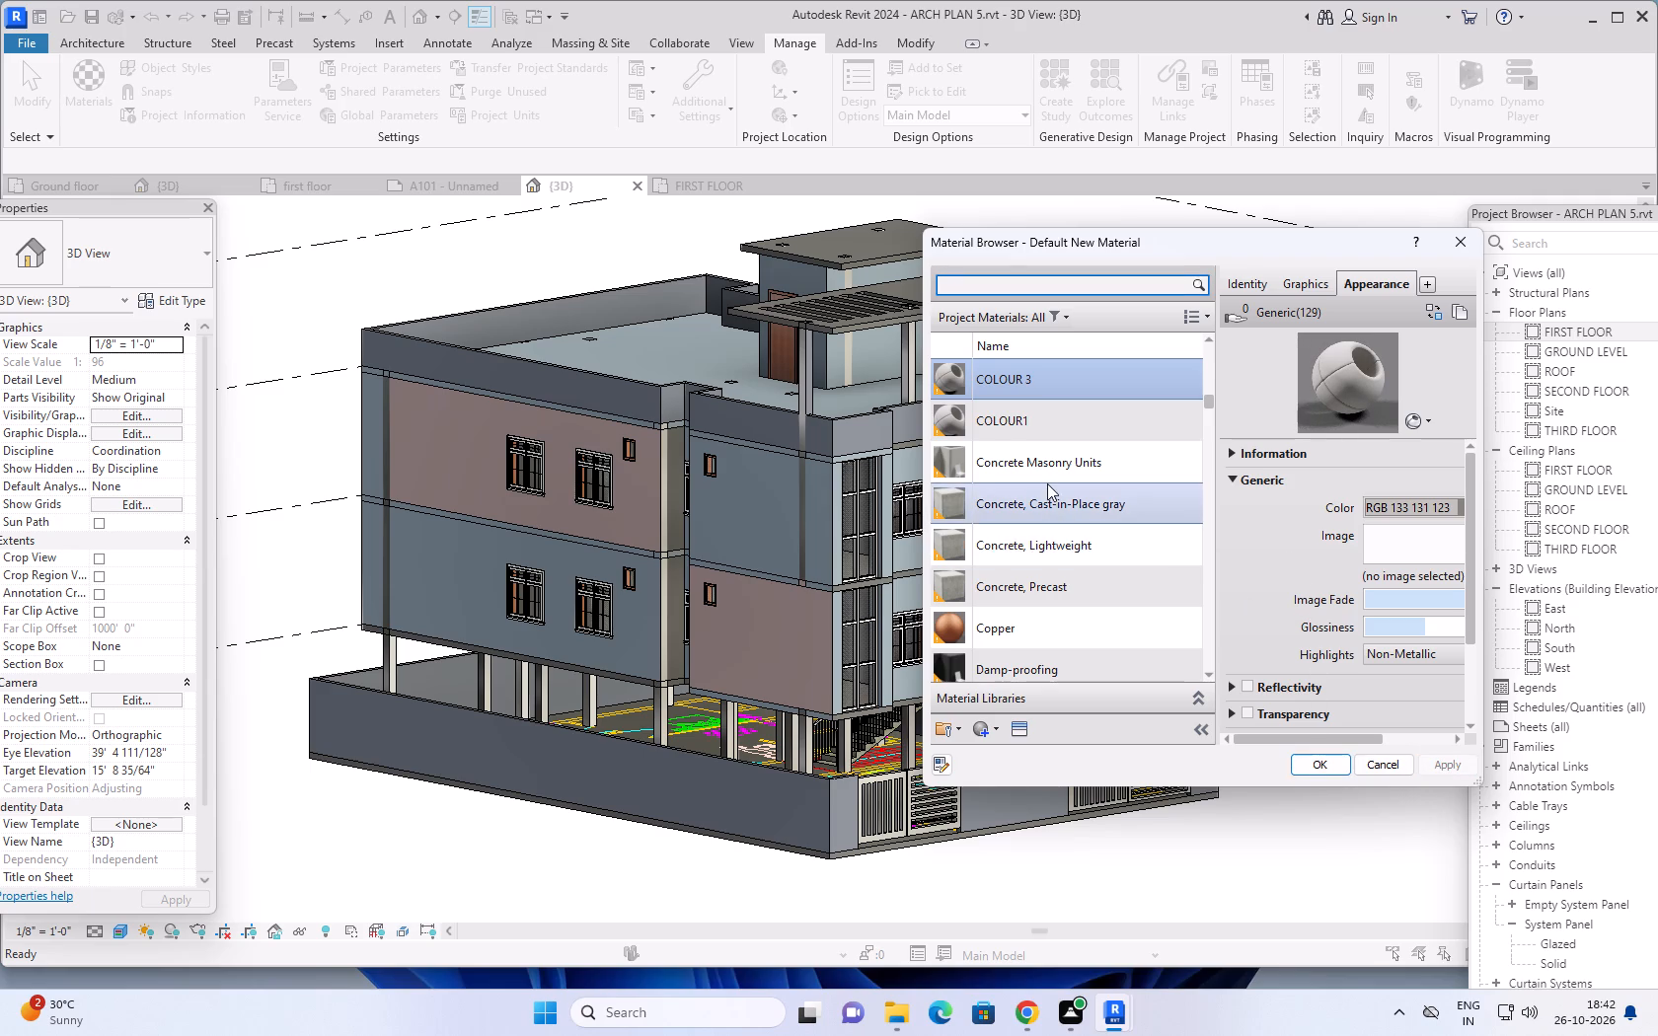
Look through the project materials list and close the Material Browser.
scroll(1047, 483, "down", 2)
scroll(1047, 483, "up", 1)
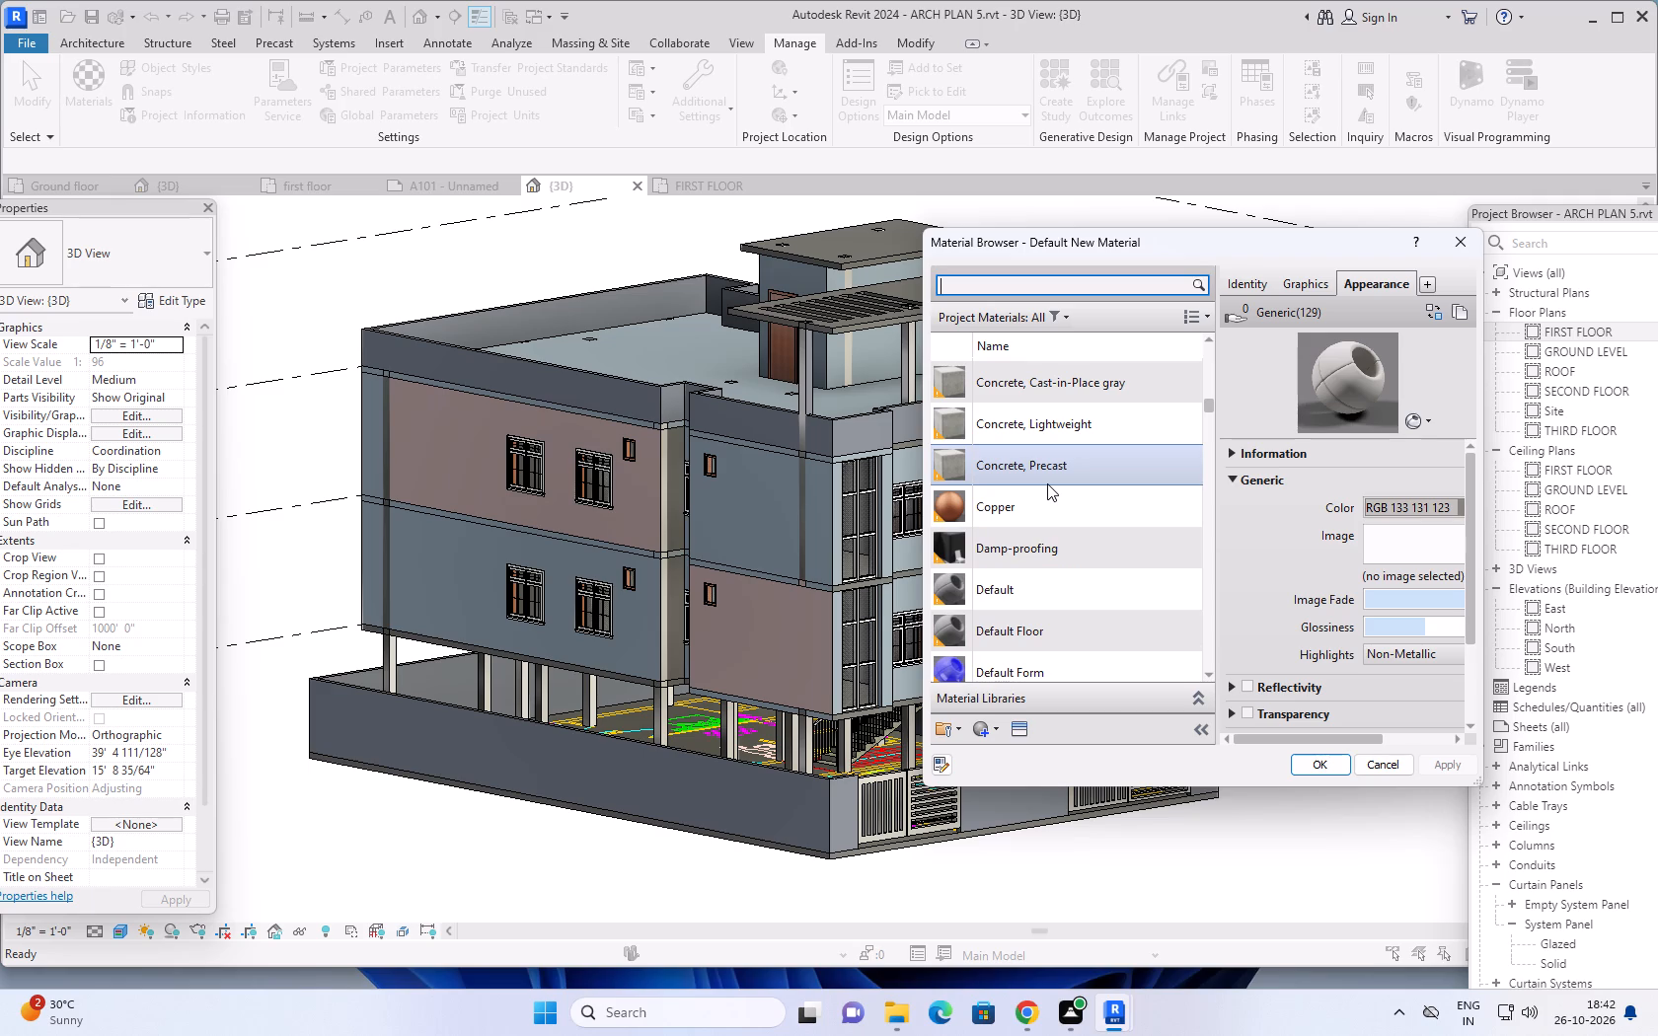
scroll(1047, 483, "down", 2)
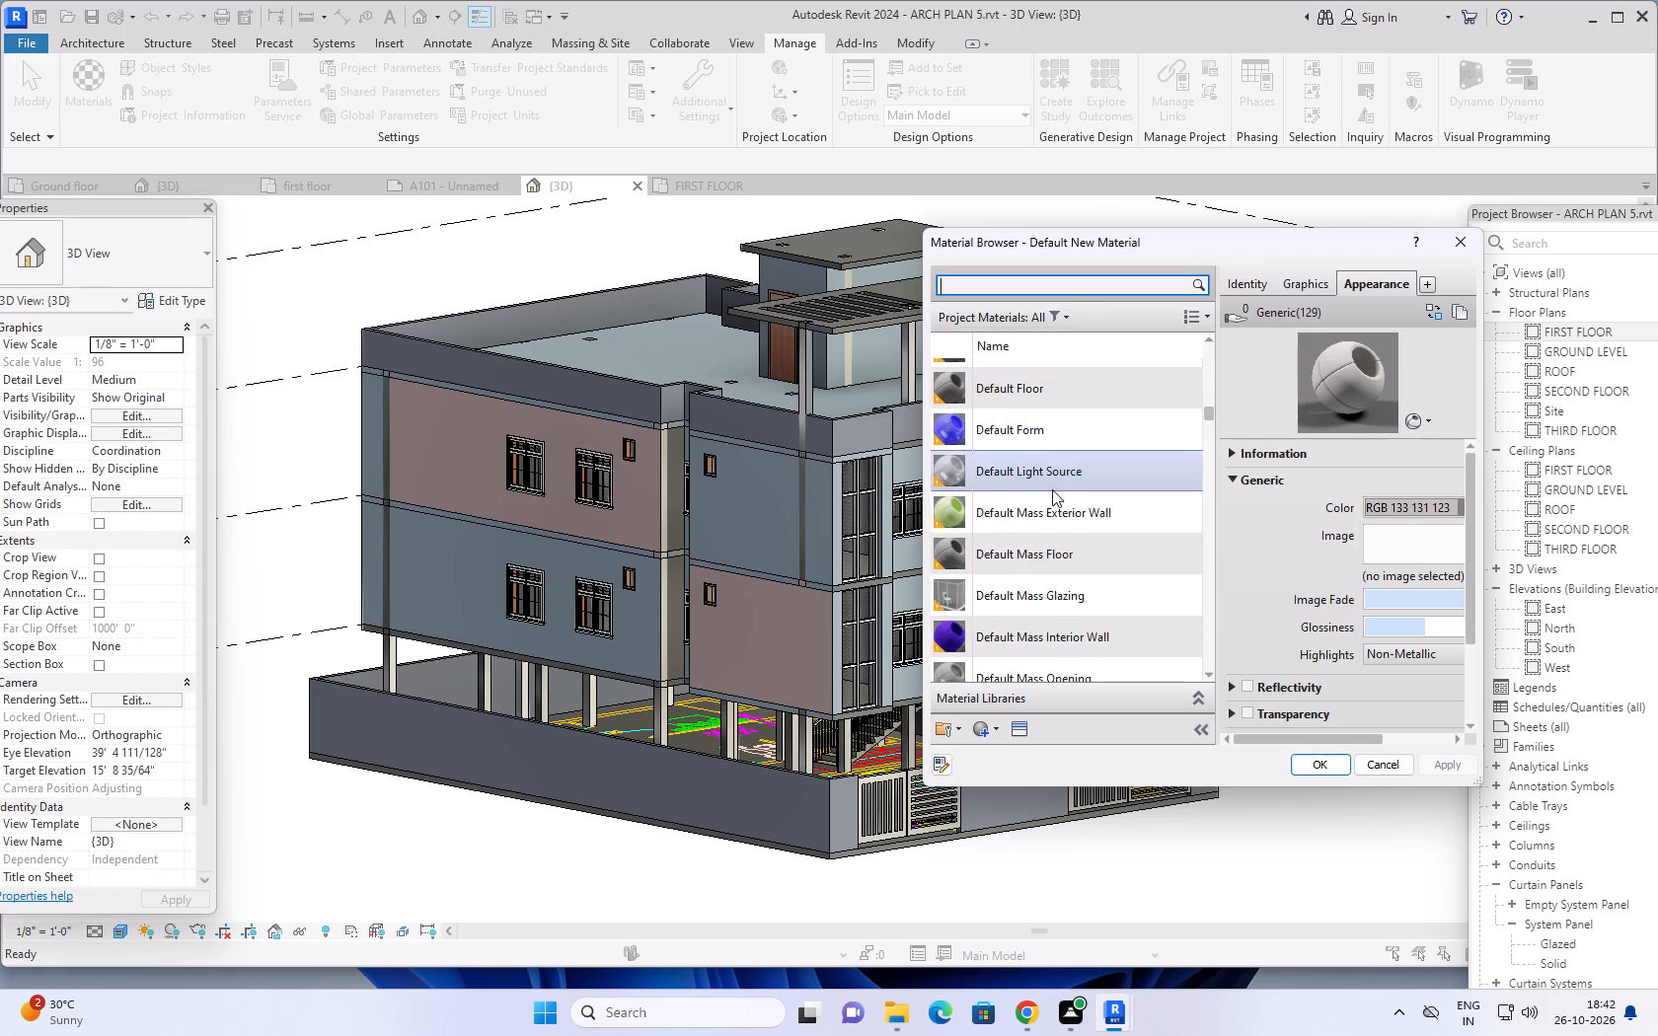
scroll(1065, 503, "up", 2)
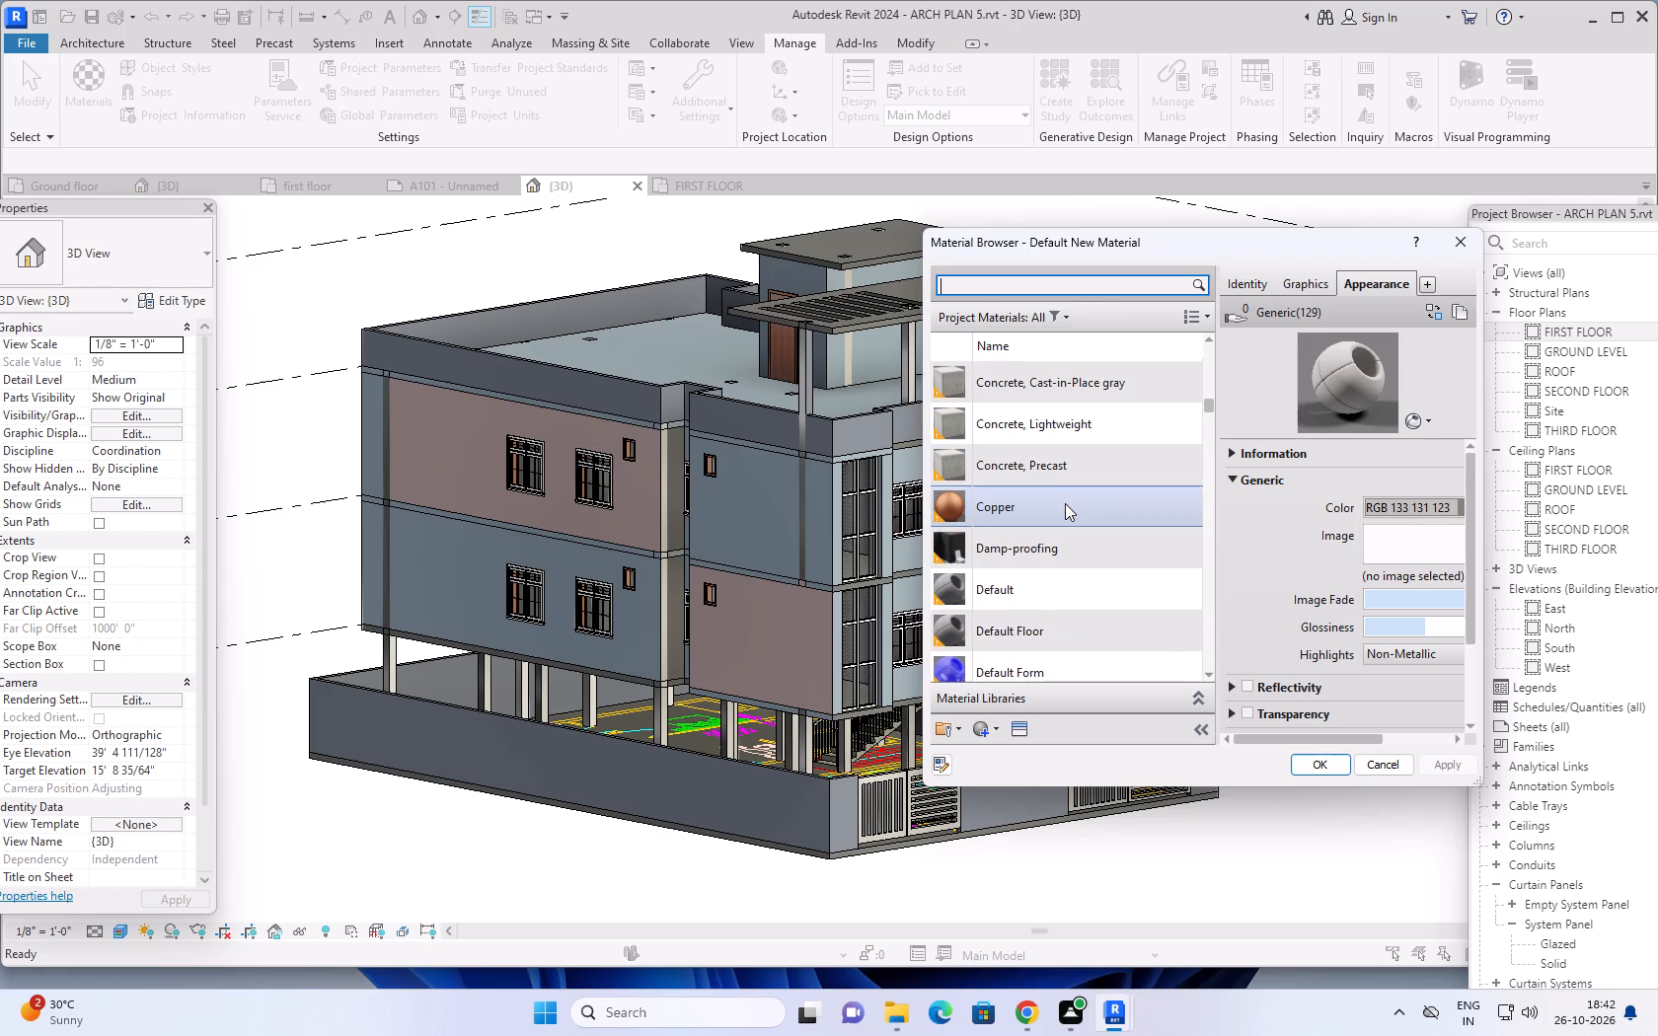
scroll(1065, 503, "down", 6)
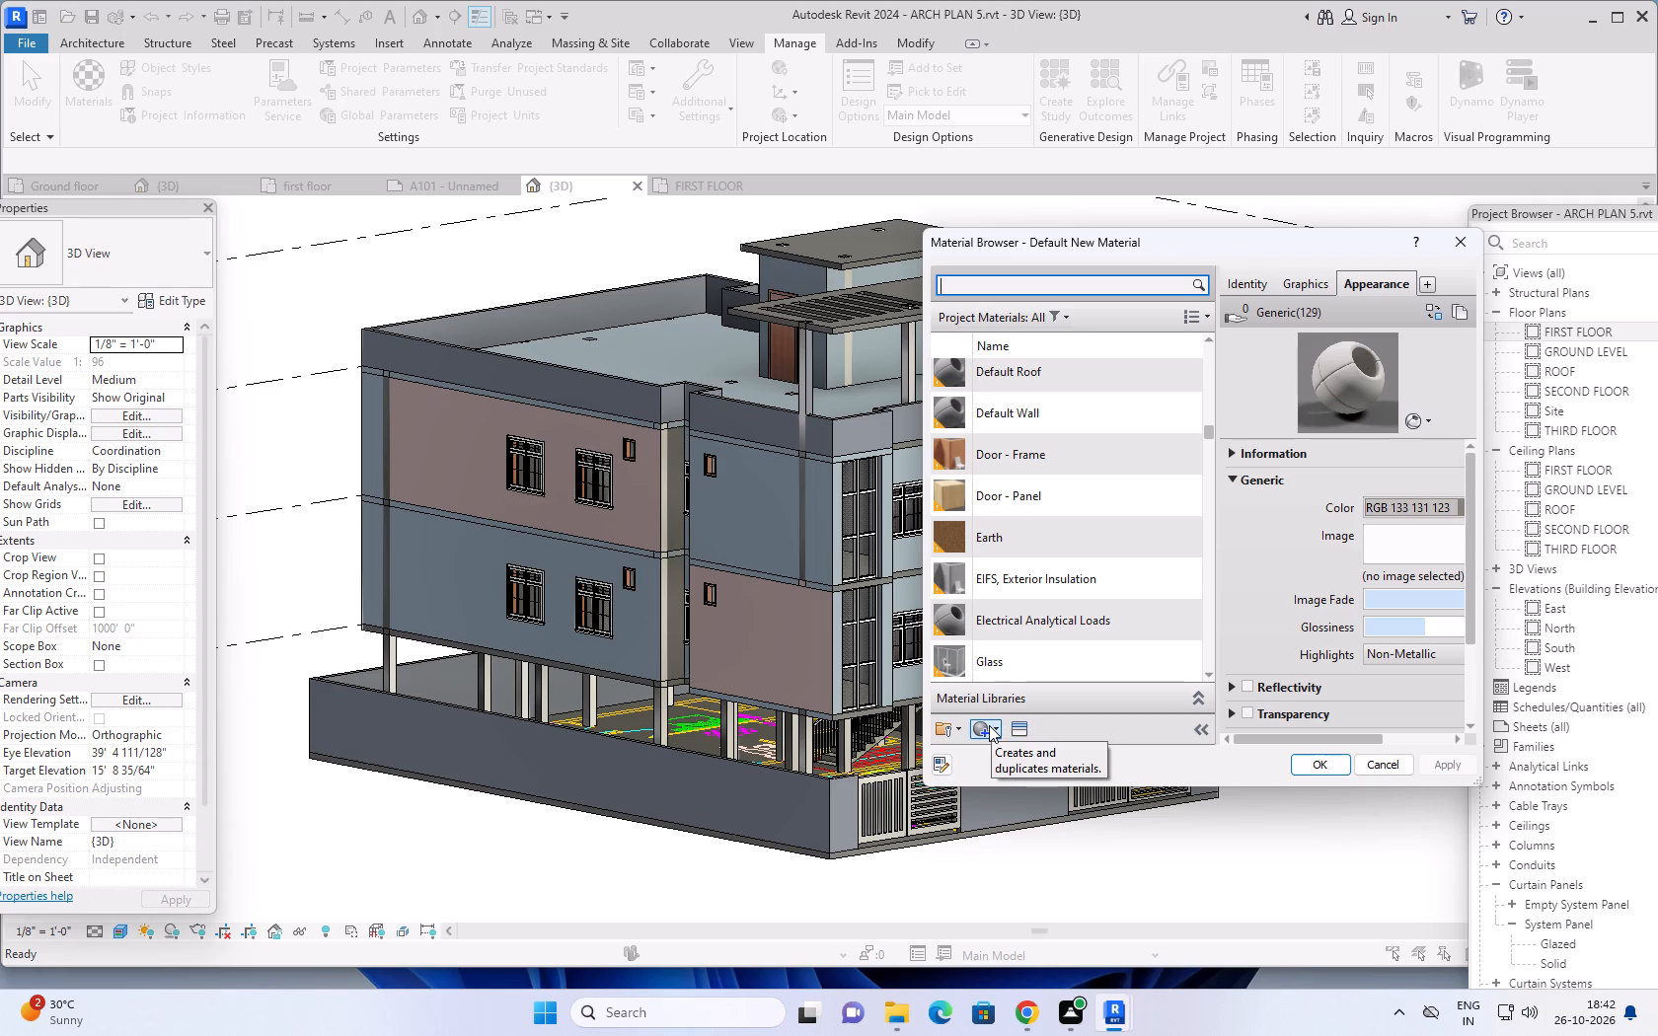
left_click(1469, 237)
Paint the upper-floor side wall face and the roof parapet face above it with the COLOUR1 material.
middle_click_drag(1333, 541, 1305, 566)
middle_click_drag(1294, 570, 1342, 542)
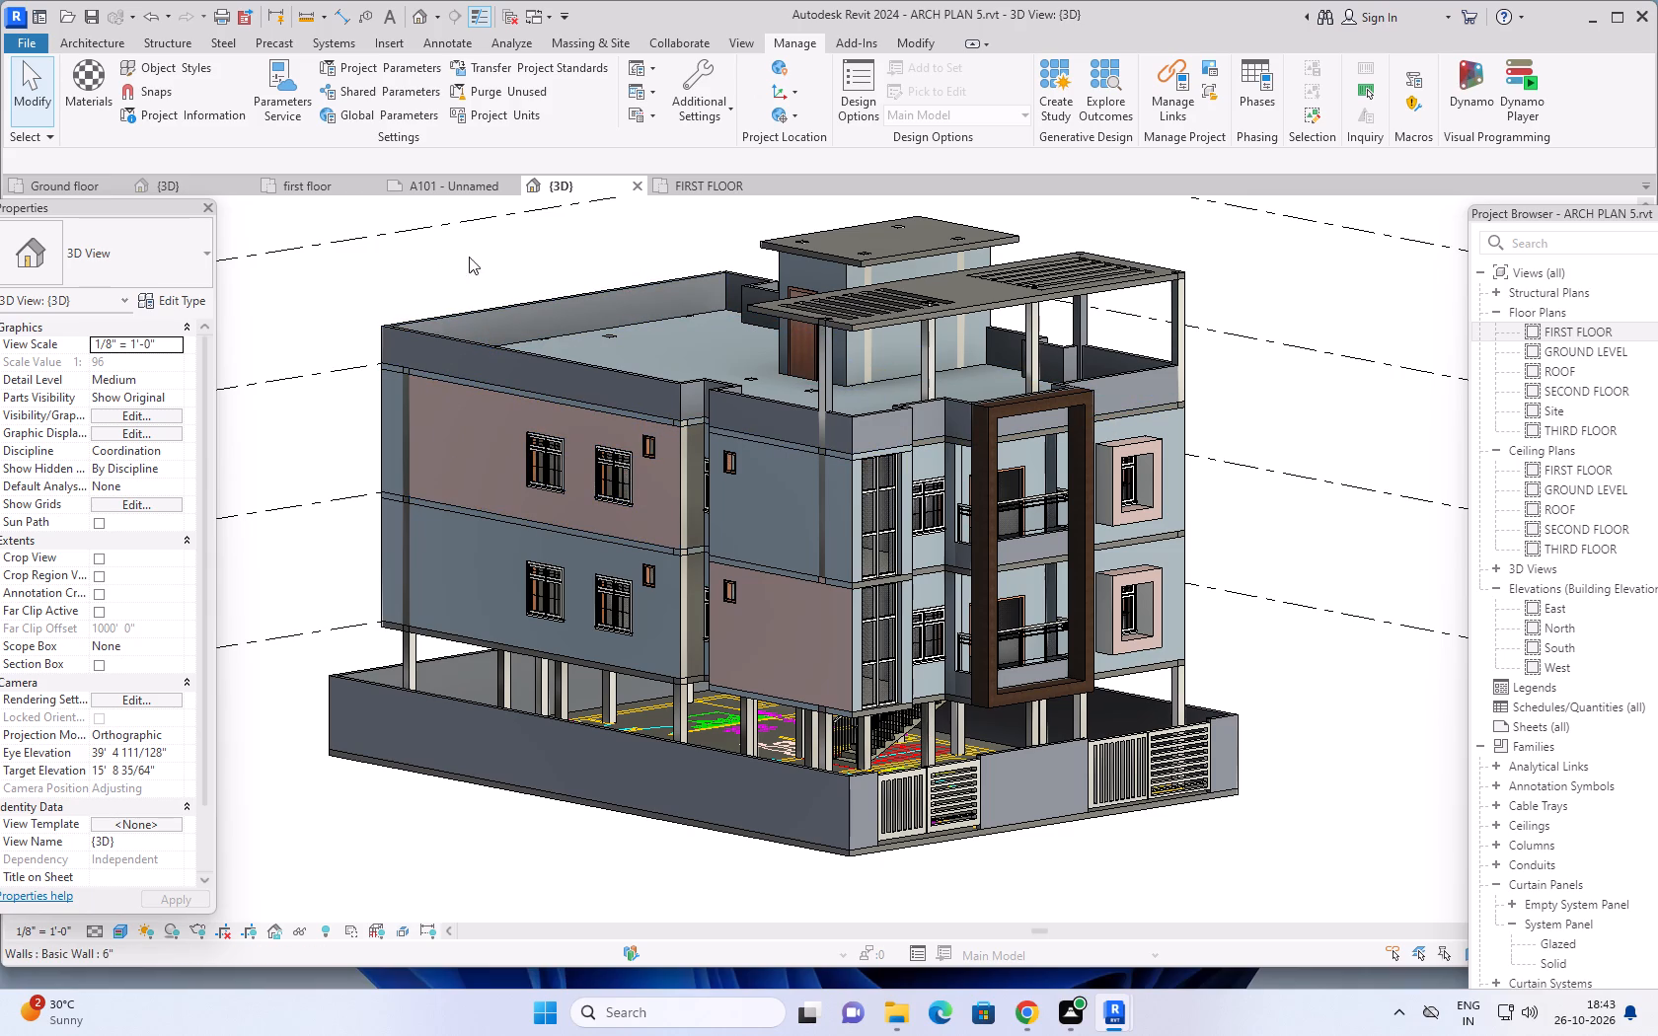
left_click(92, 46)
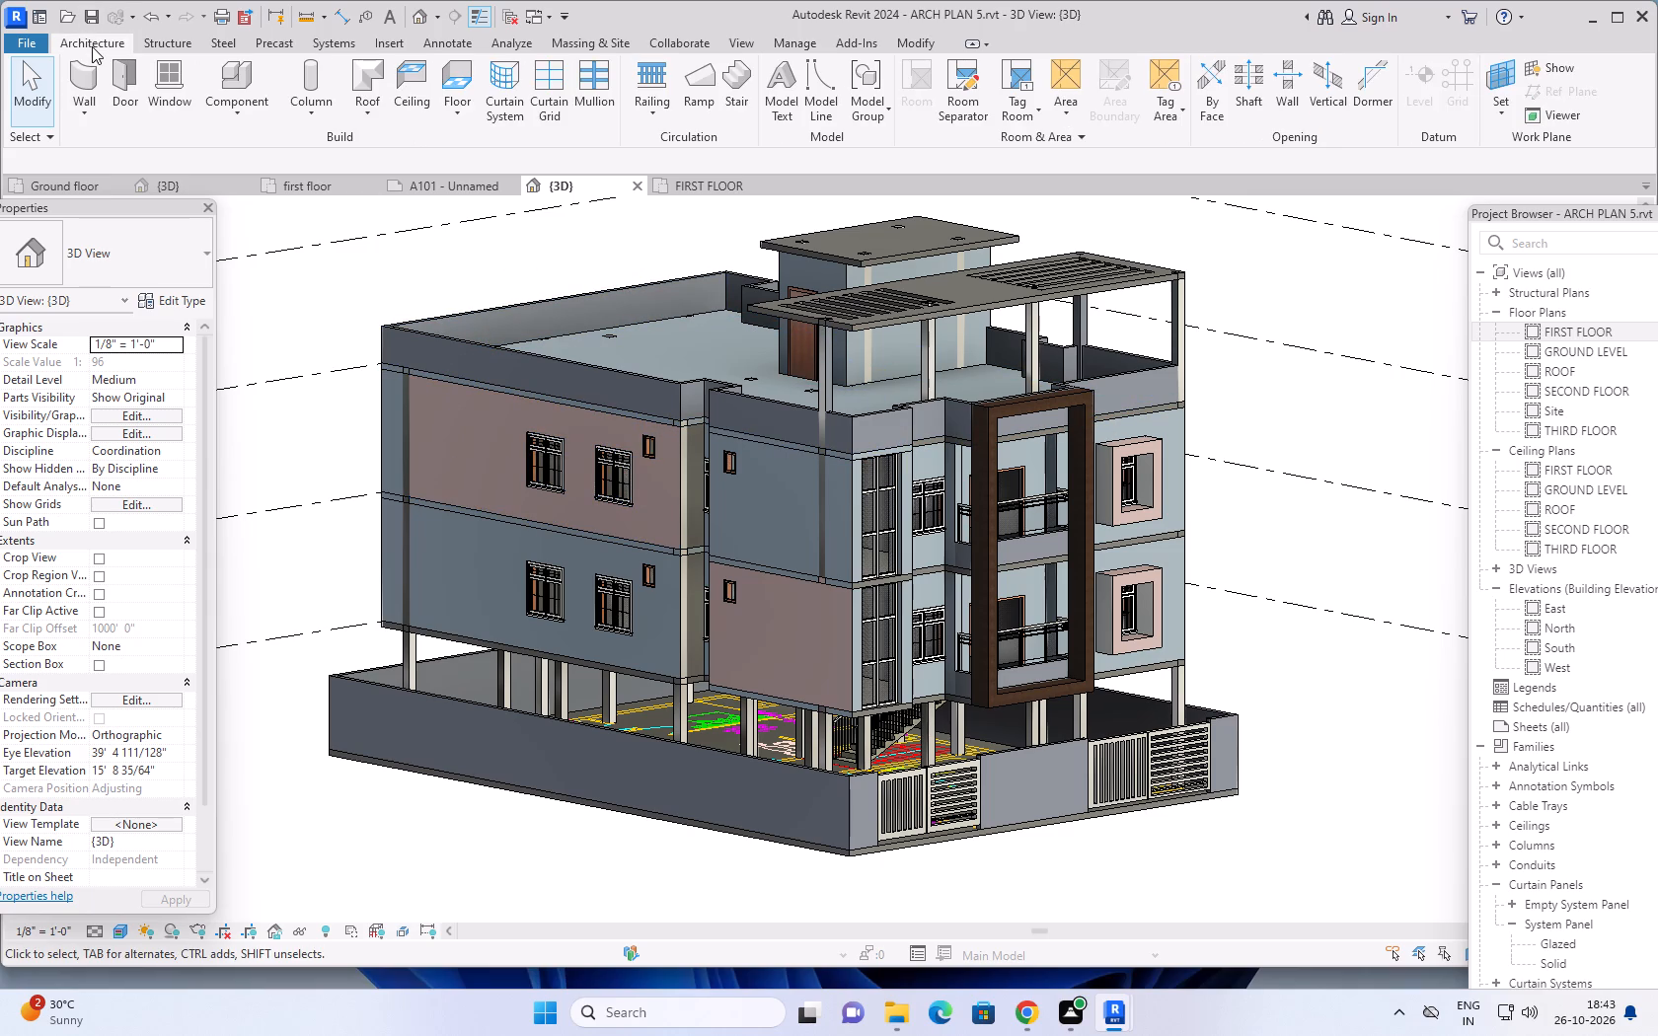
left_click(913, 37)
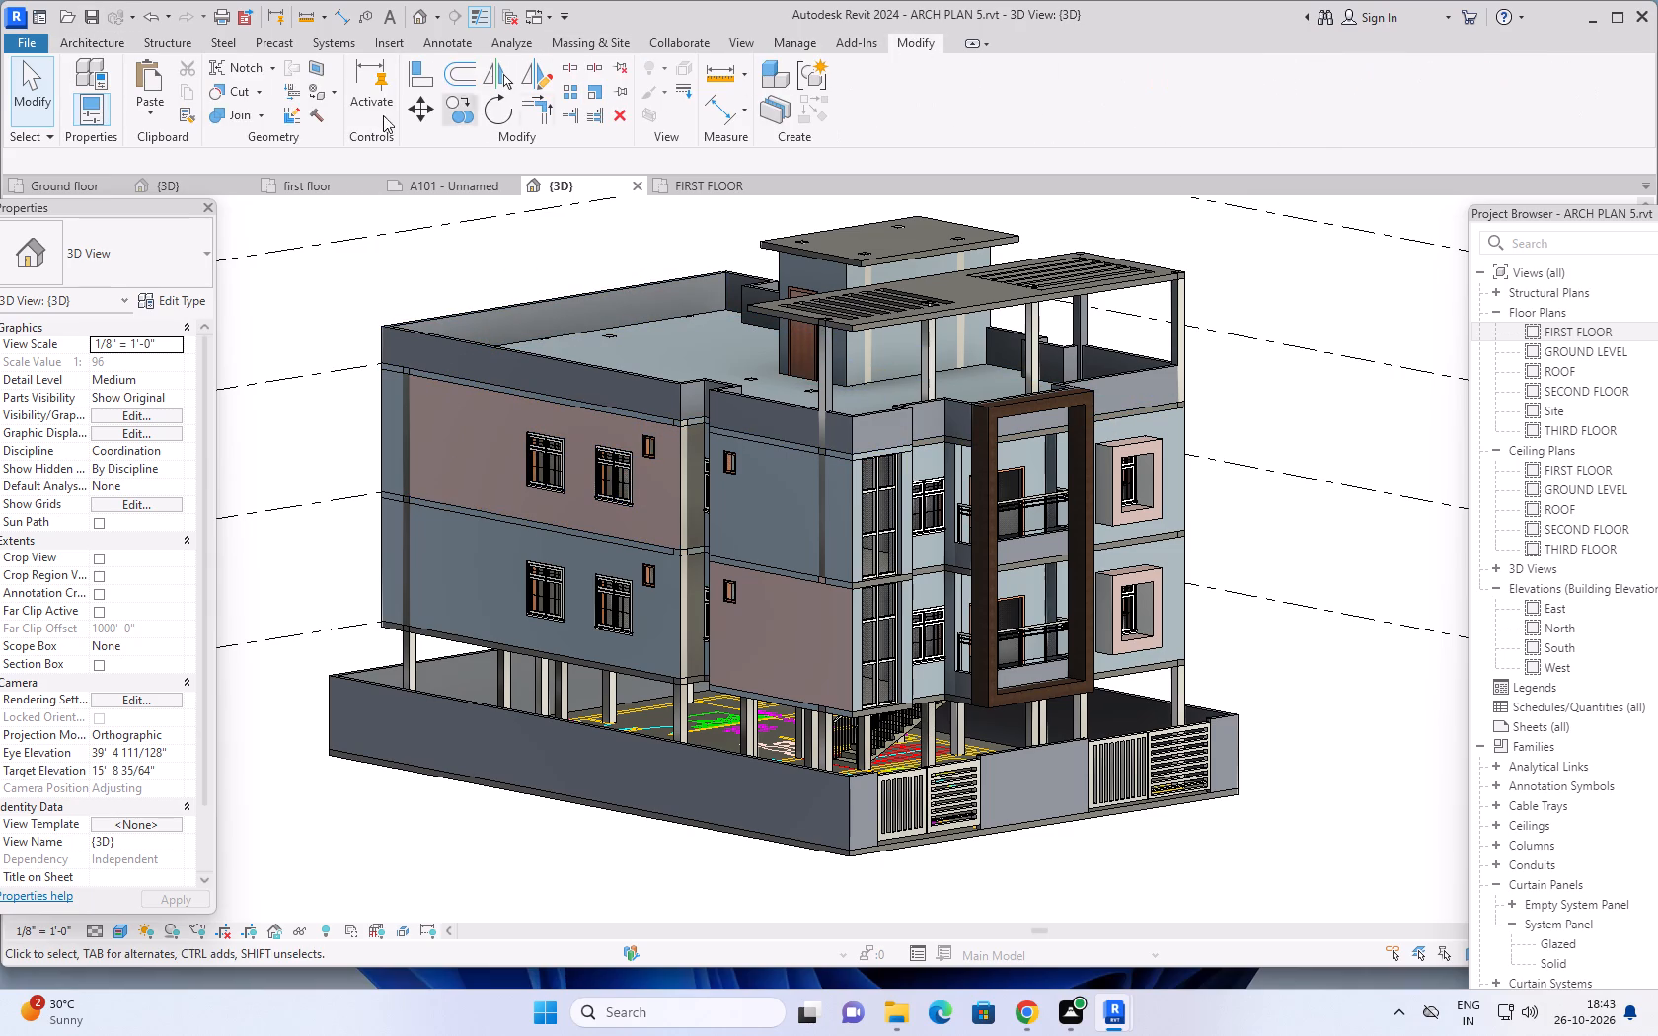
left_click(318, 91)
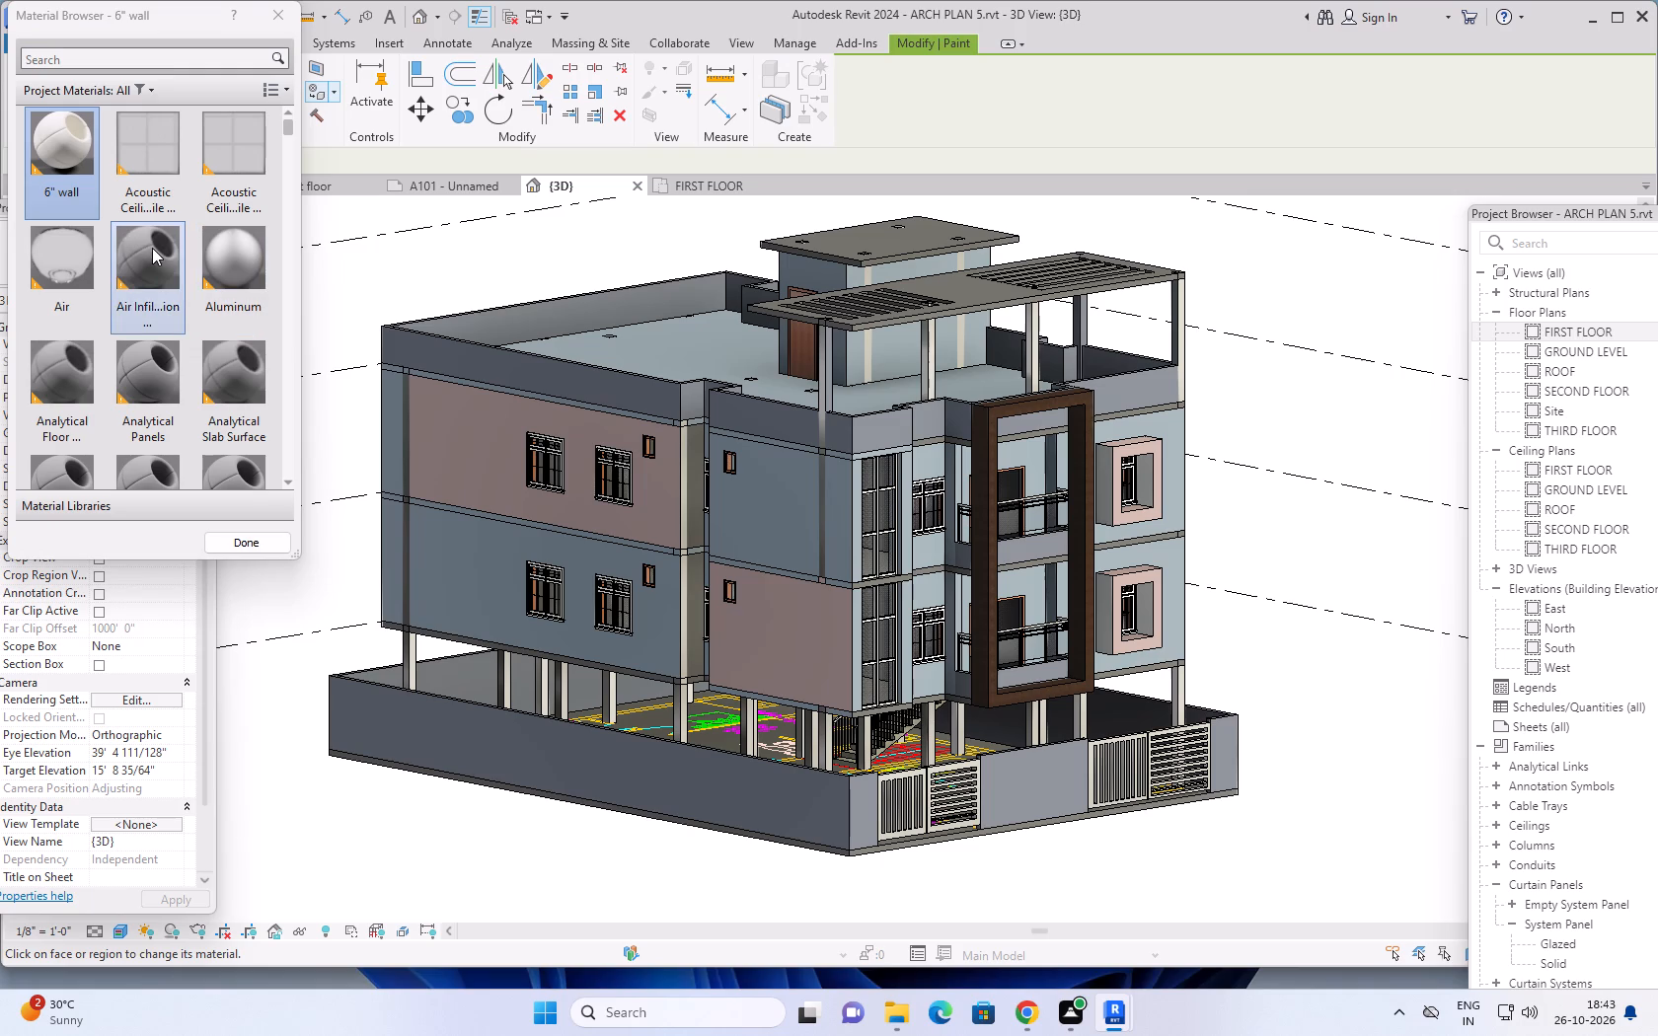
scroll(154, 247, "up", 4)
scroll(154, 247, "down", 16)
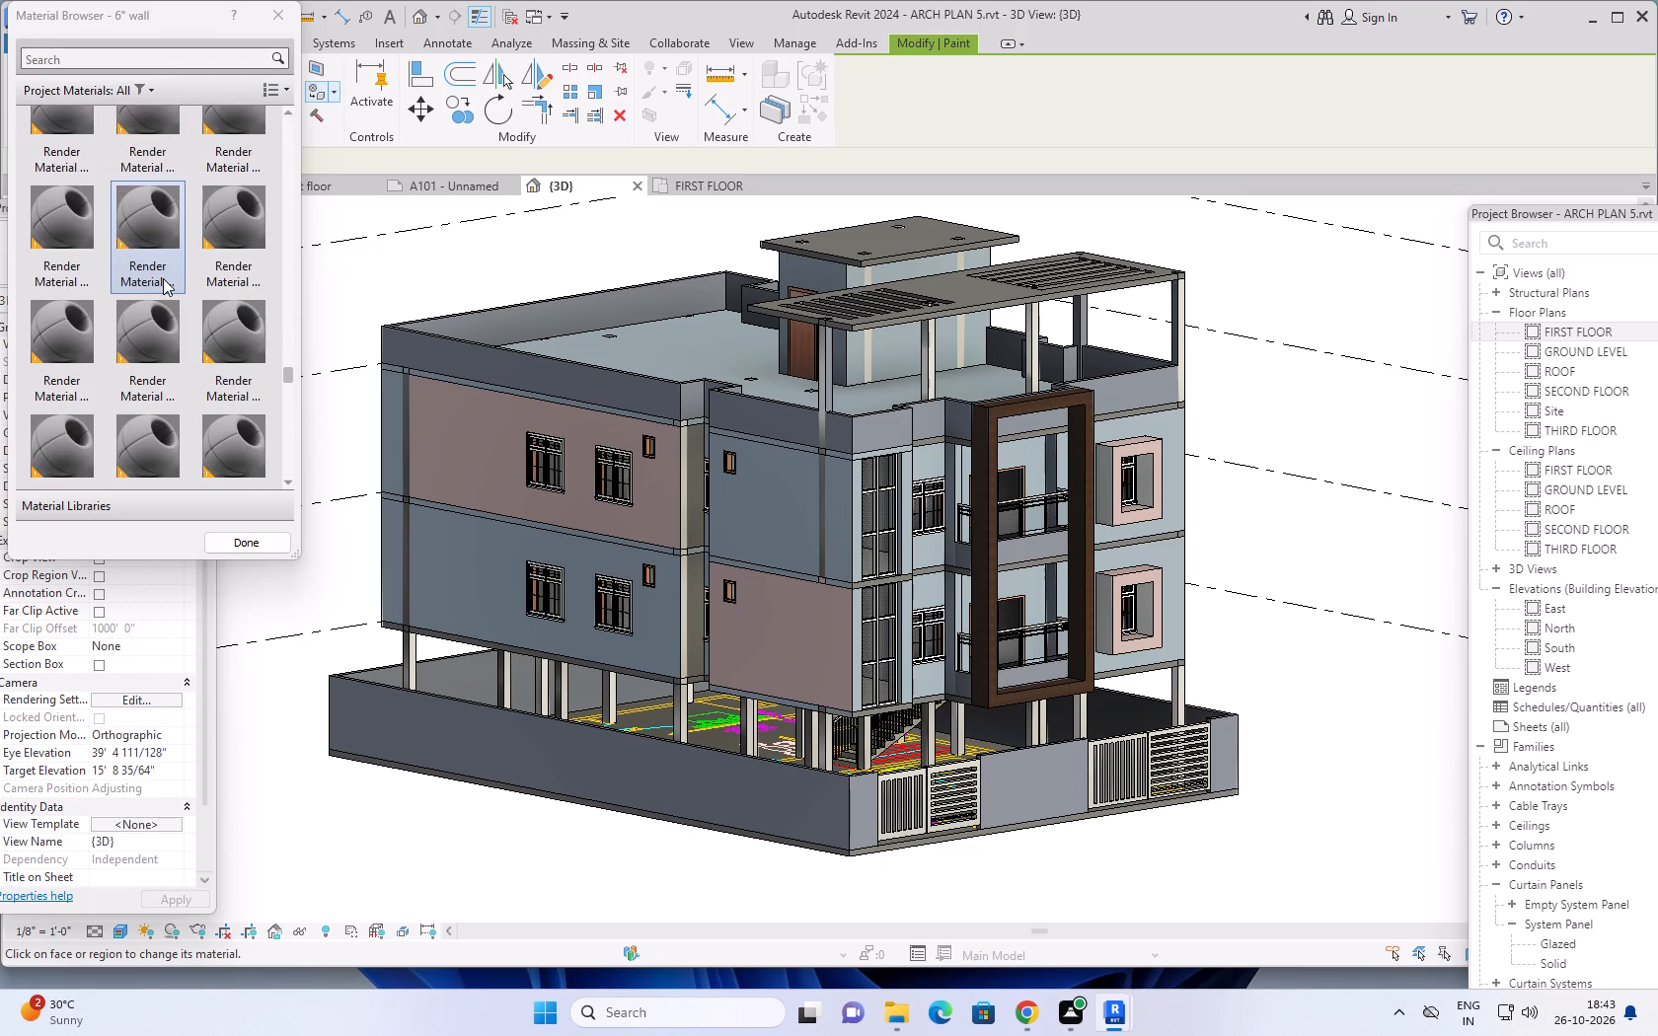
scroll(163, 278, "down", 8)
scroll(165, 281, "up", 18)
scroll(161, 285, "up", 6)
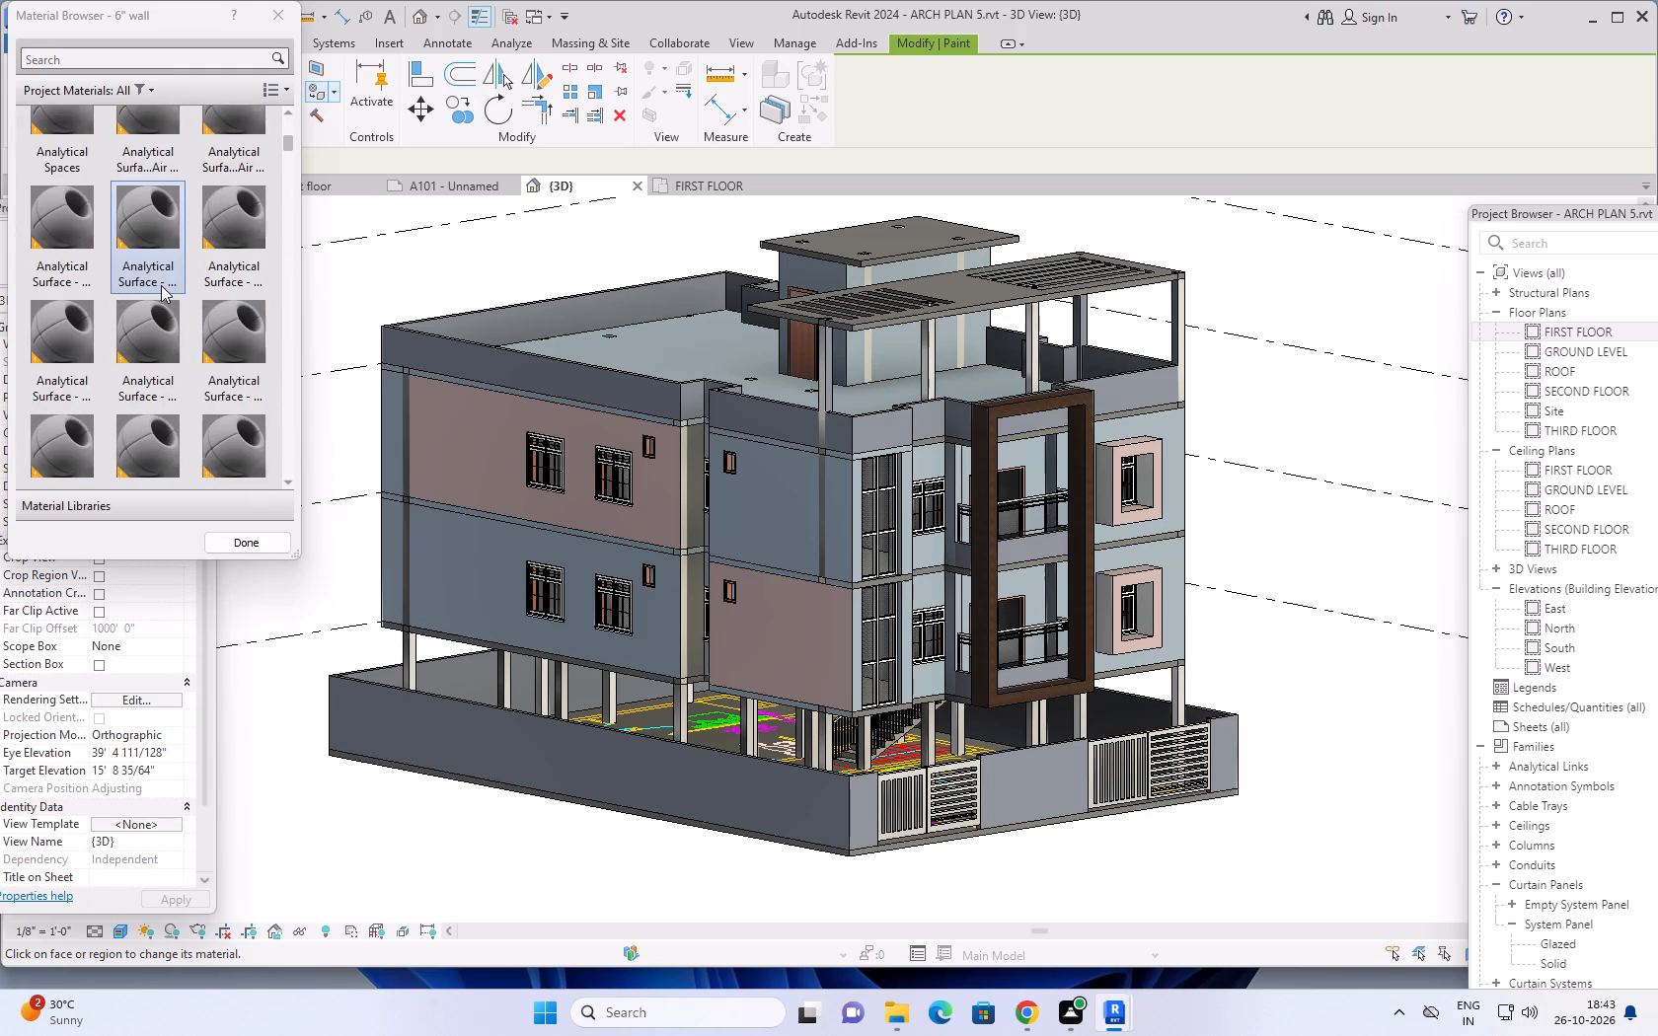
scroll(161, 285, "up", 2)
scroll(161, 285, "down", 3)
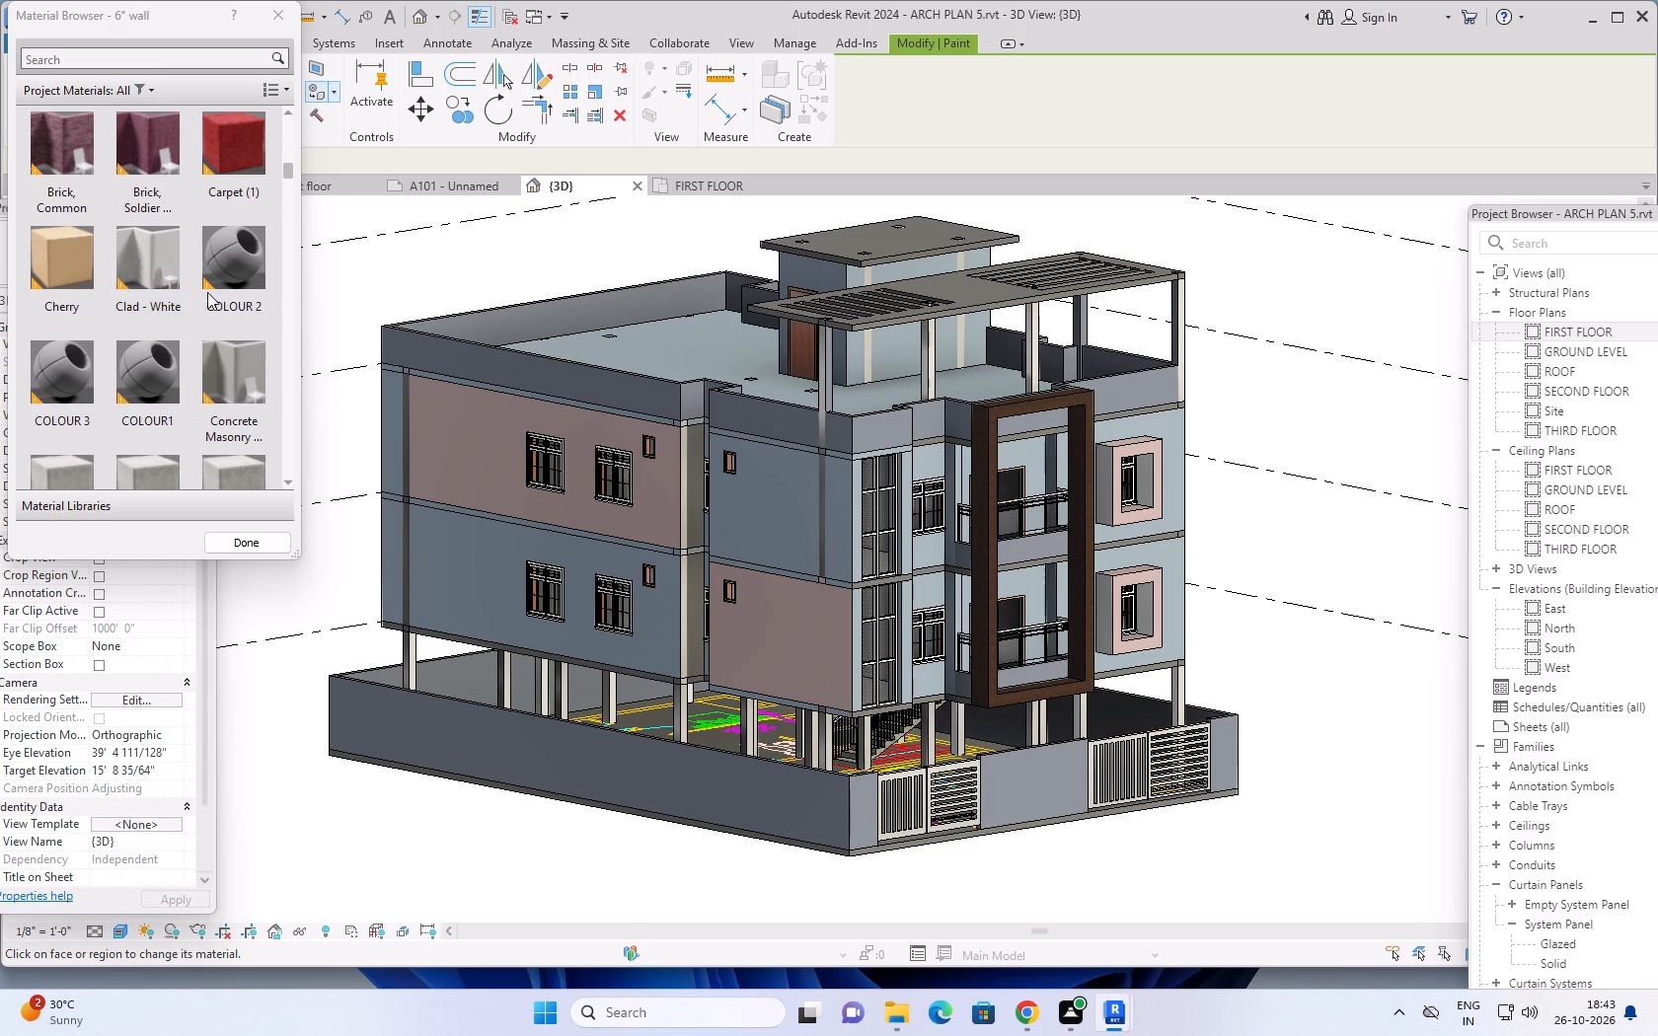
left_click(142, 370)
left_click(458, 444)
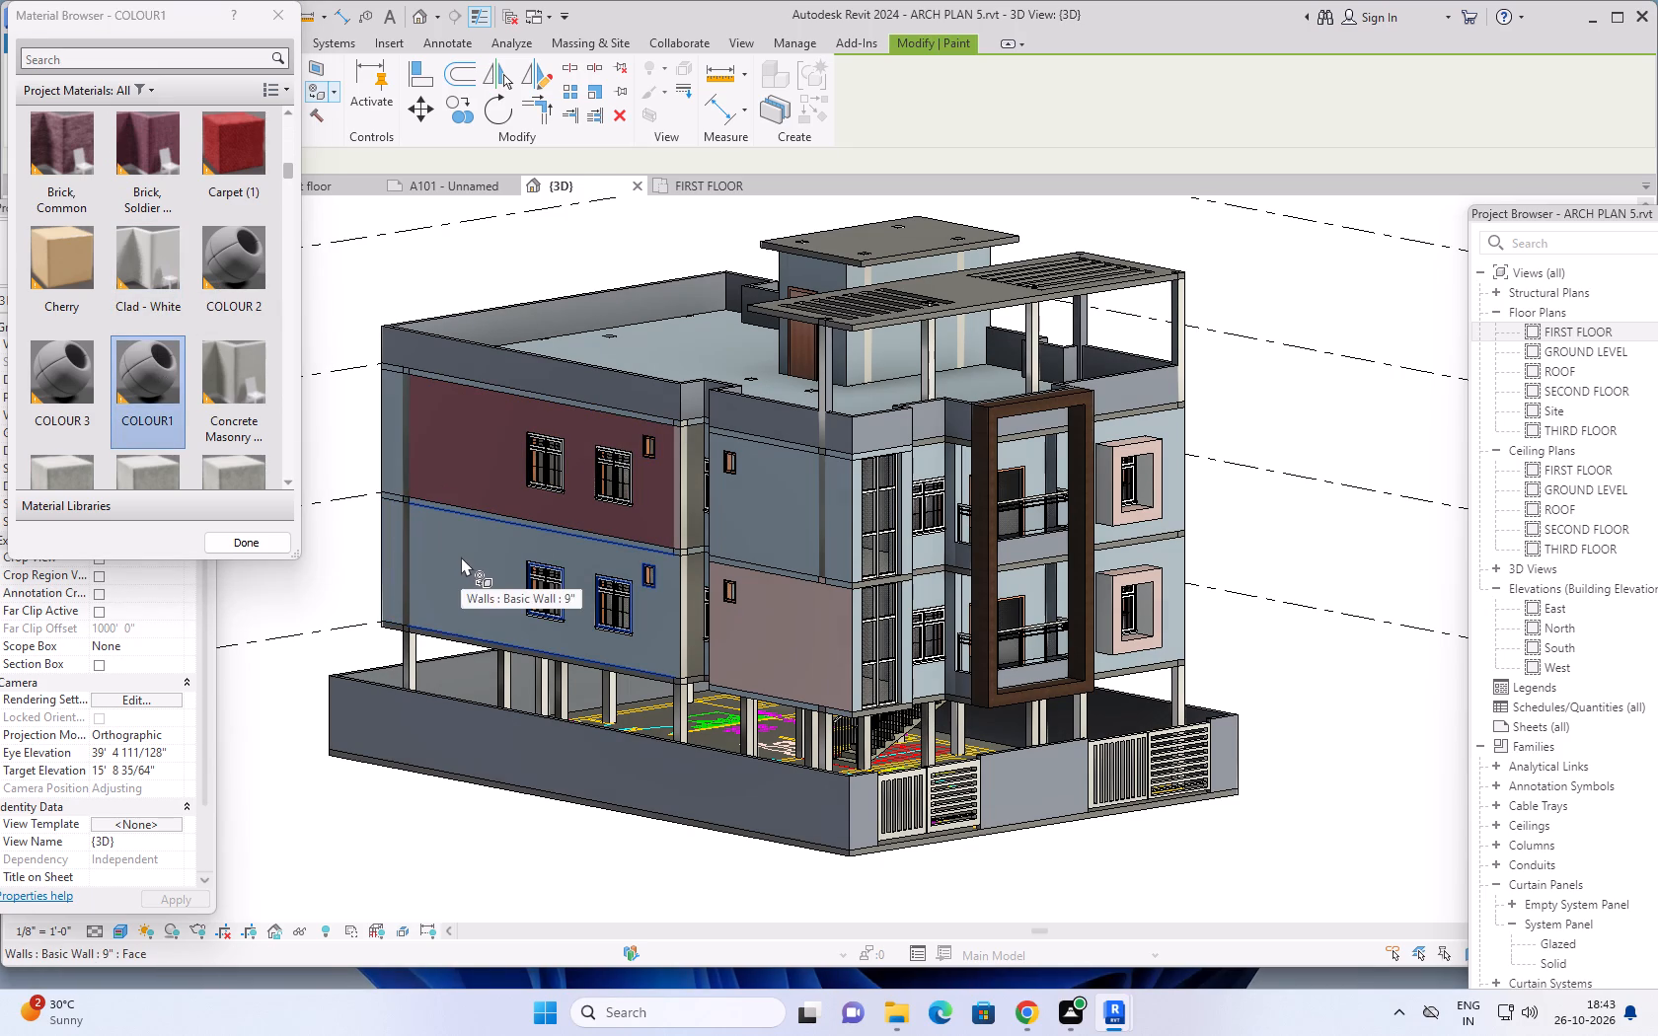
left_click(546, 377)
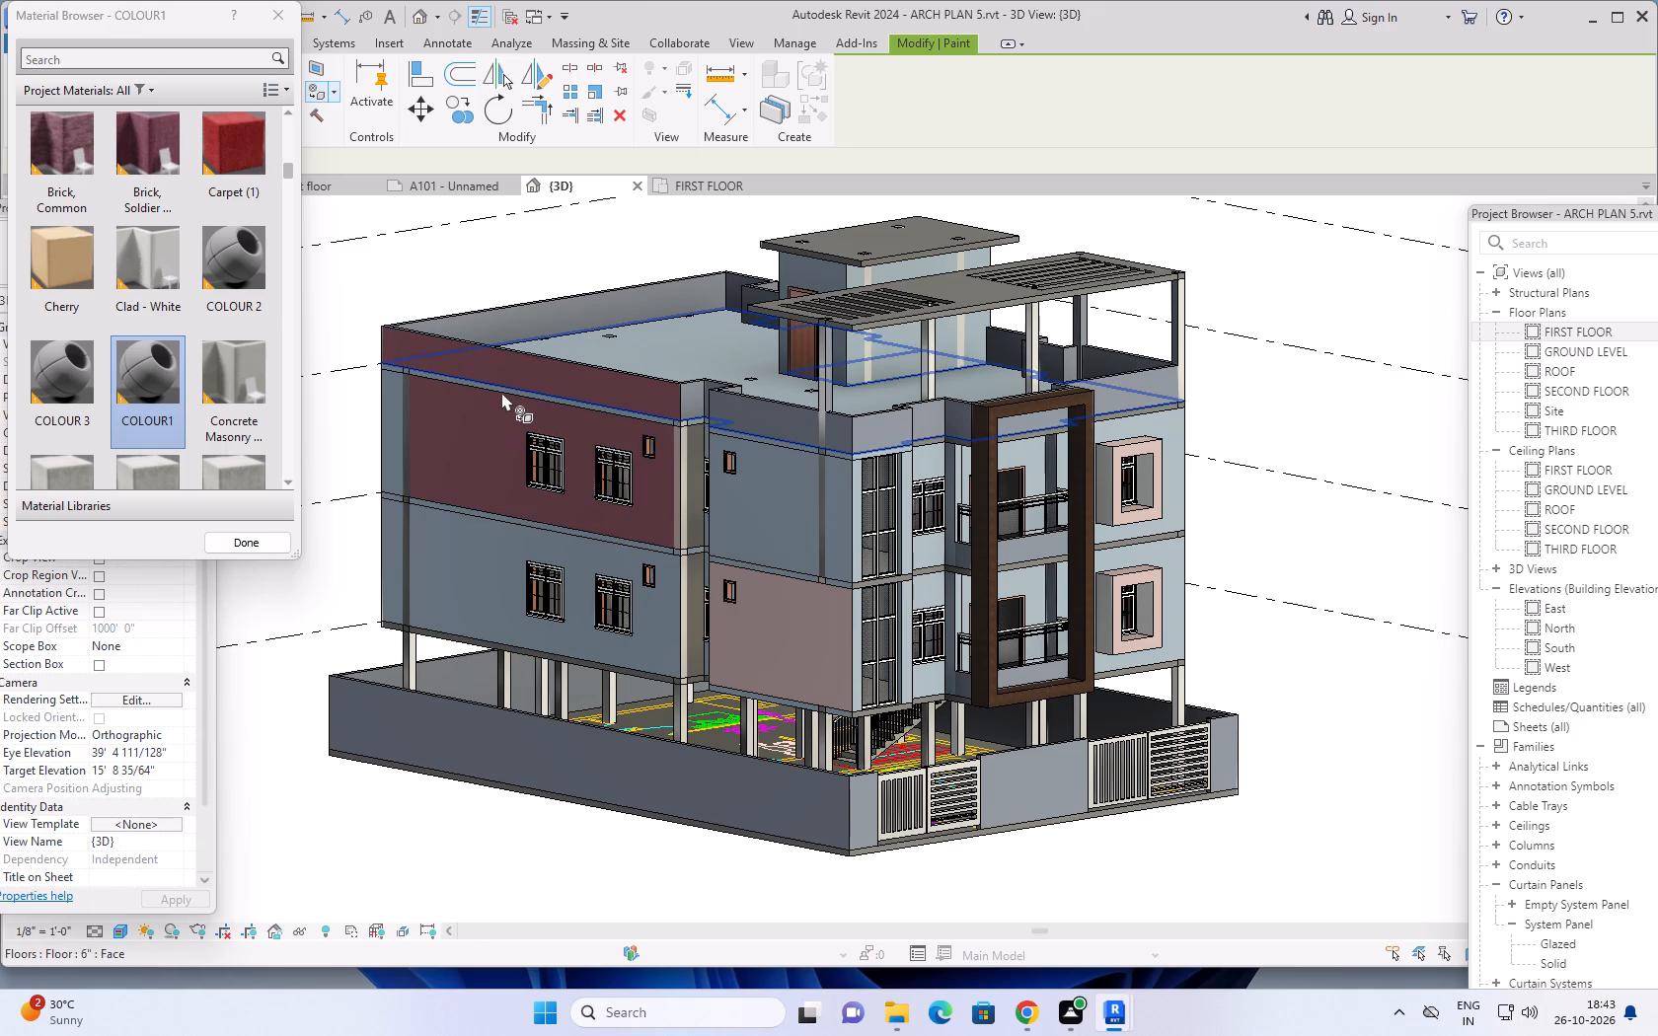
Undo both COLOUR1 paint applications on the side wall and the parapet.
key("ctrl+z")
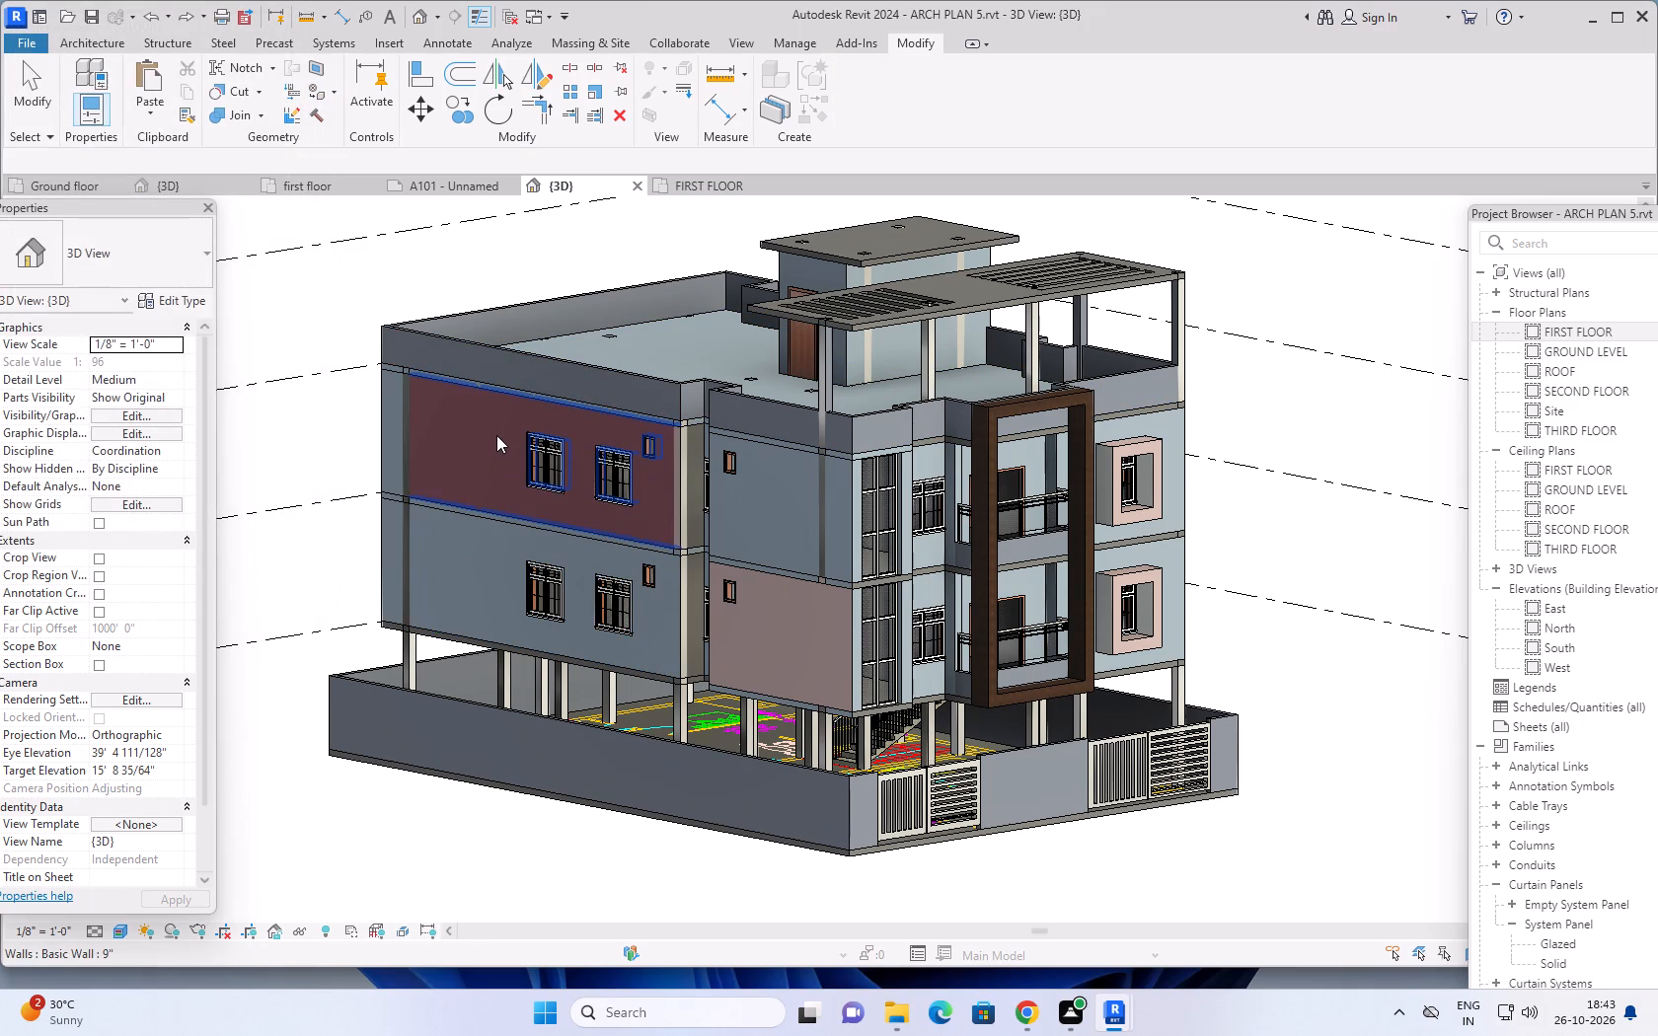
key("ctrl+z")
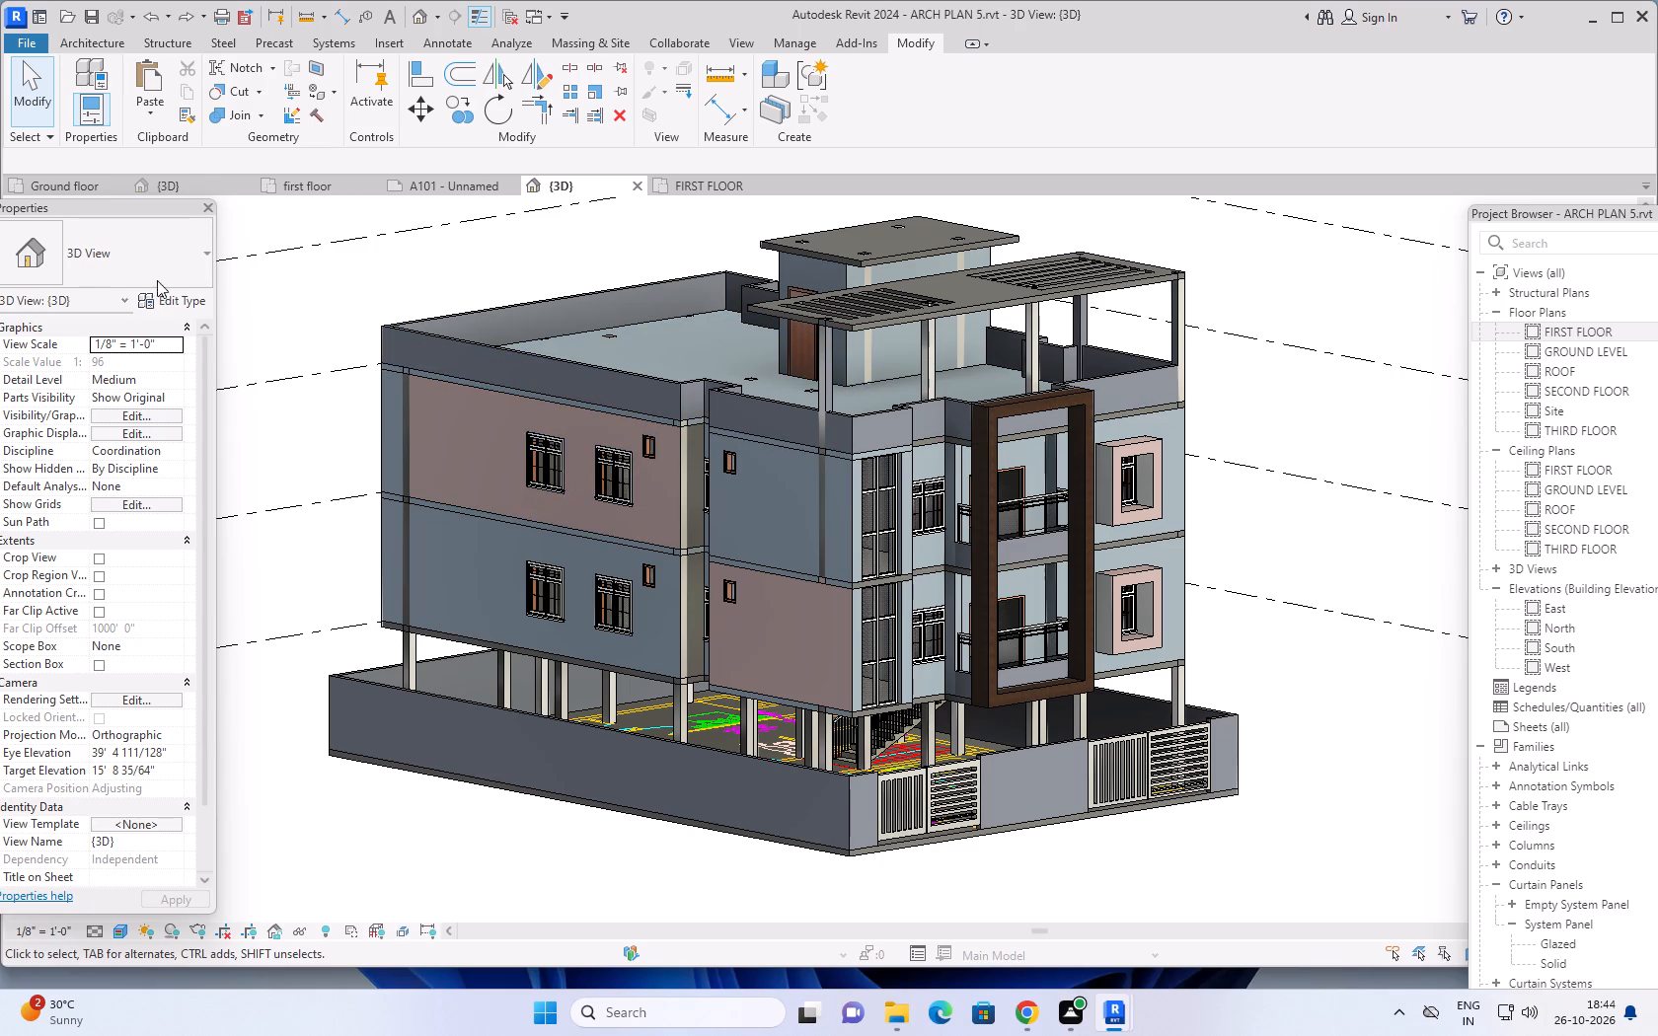
Start the Wall command and inspect the layer structure of the Basic Wall 6" type without changing it.
left_click(87, 39)
left_click(87, 77)
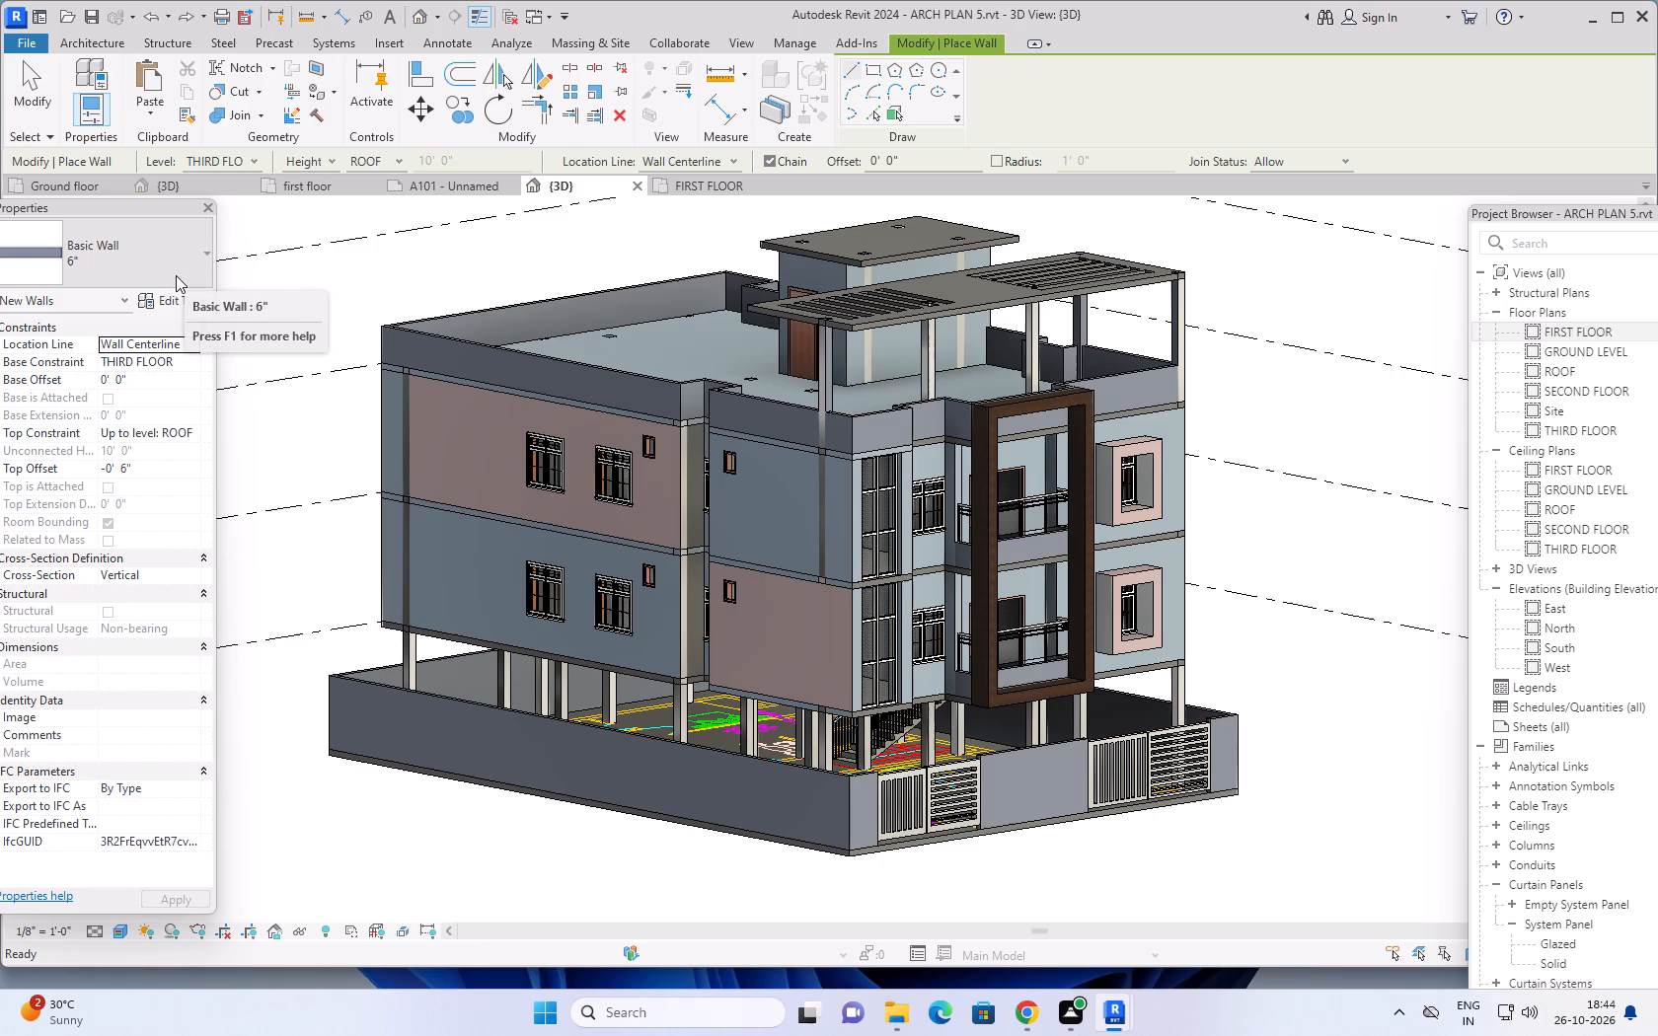
left_click(164, 298)
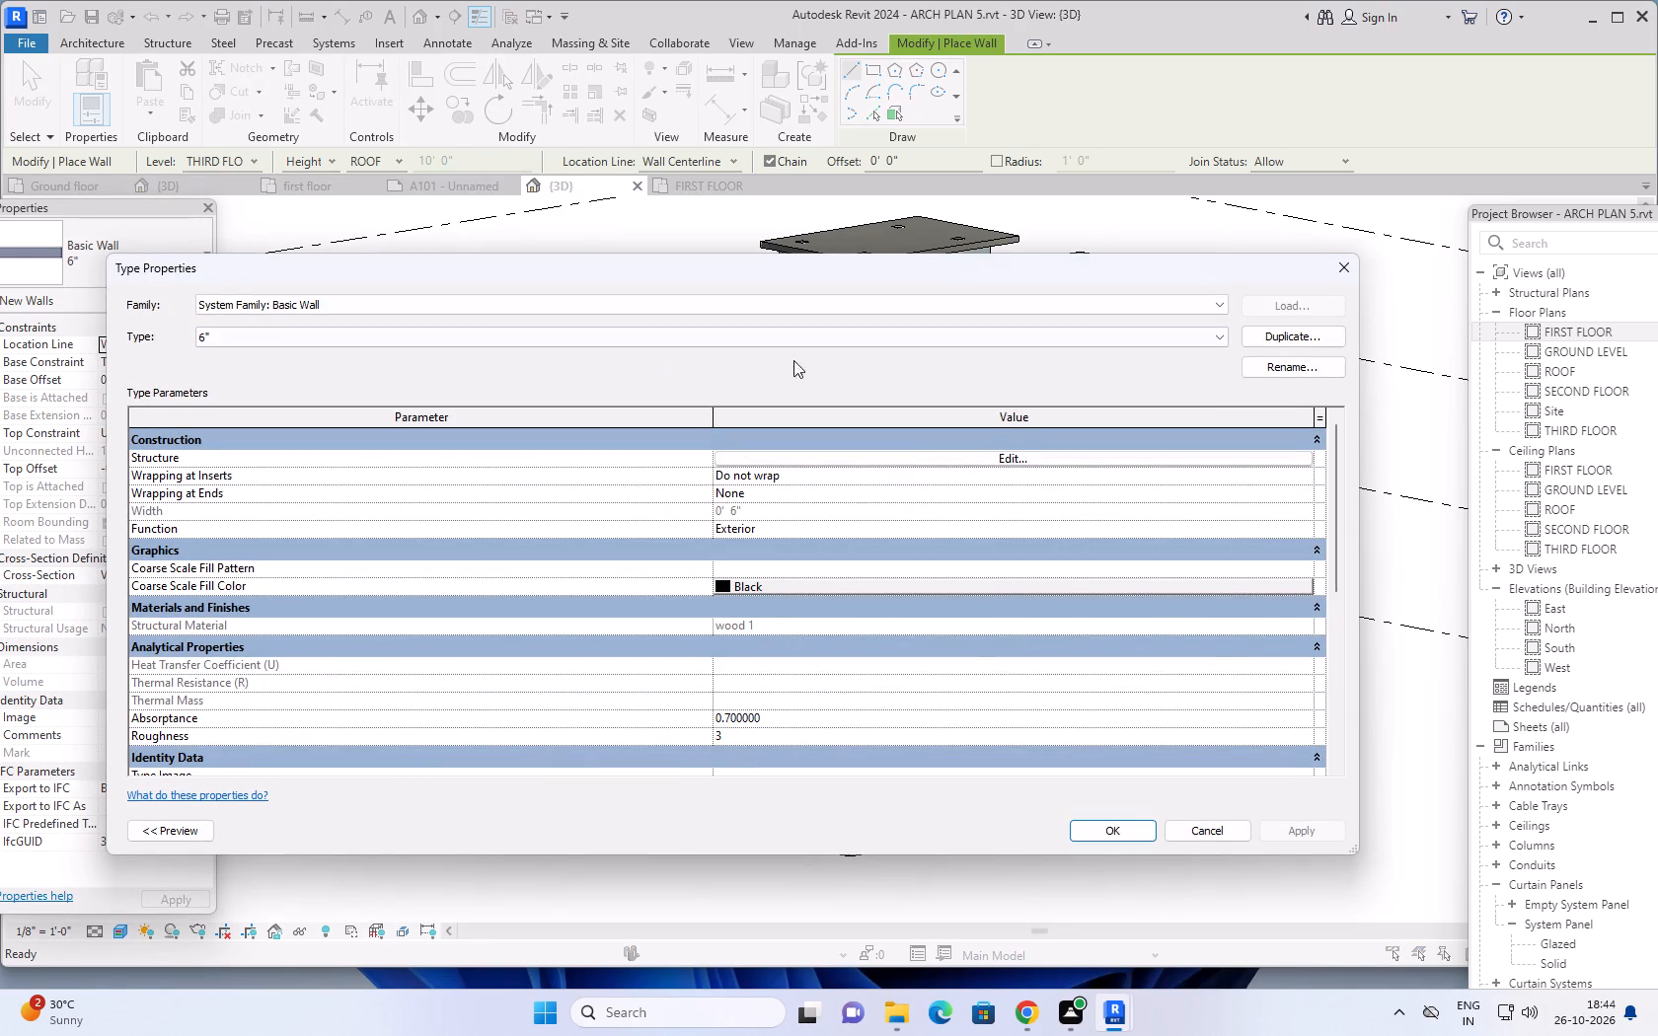
left_click(967, 455)
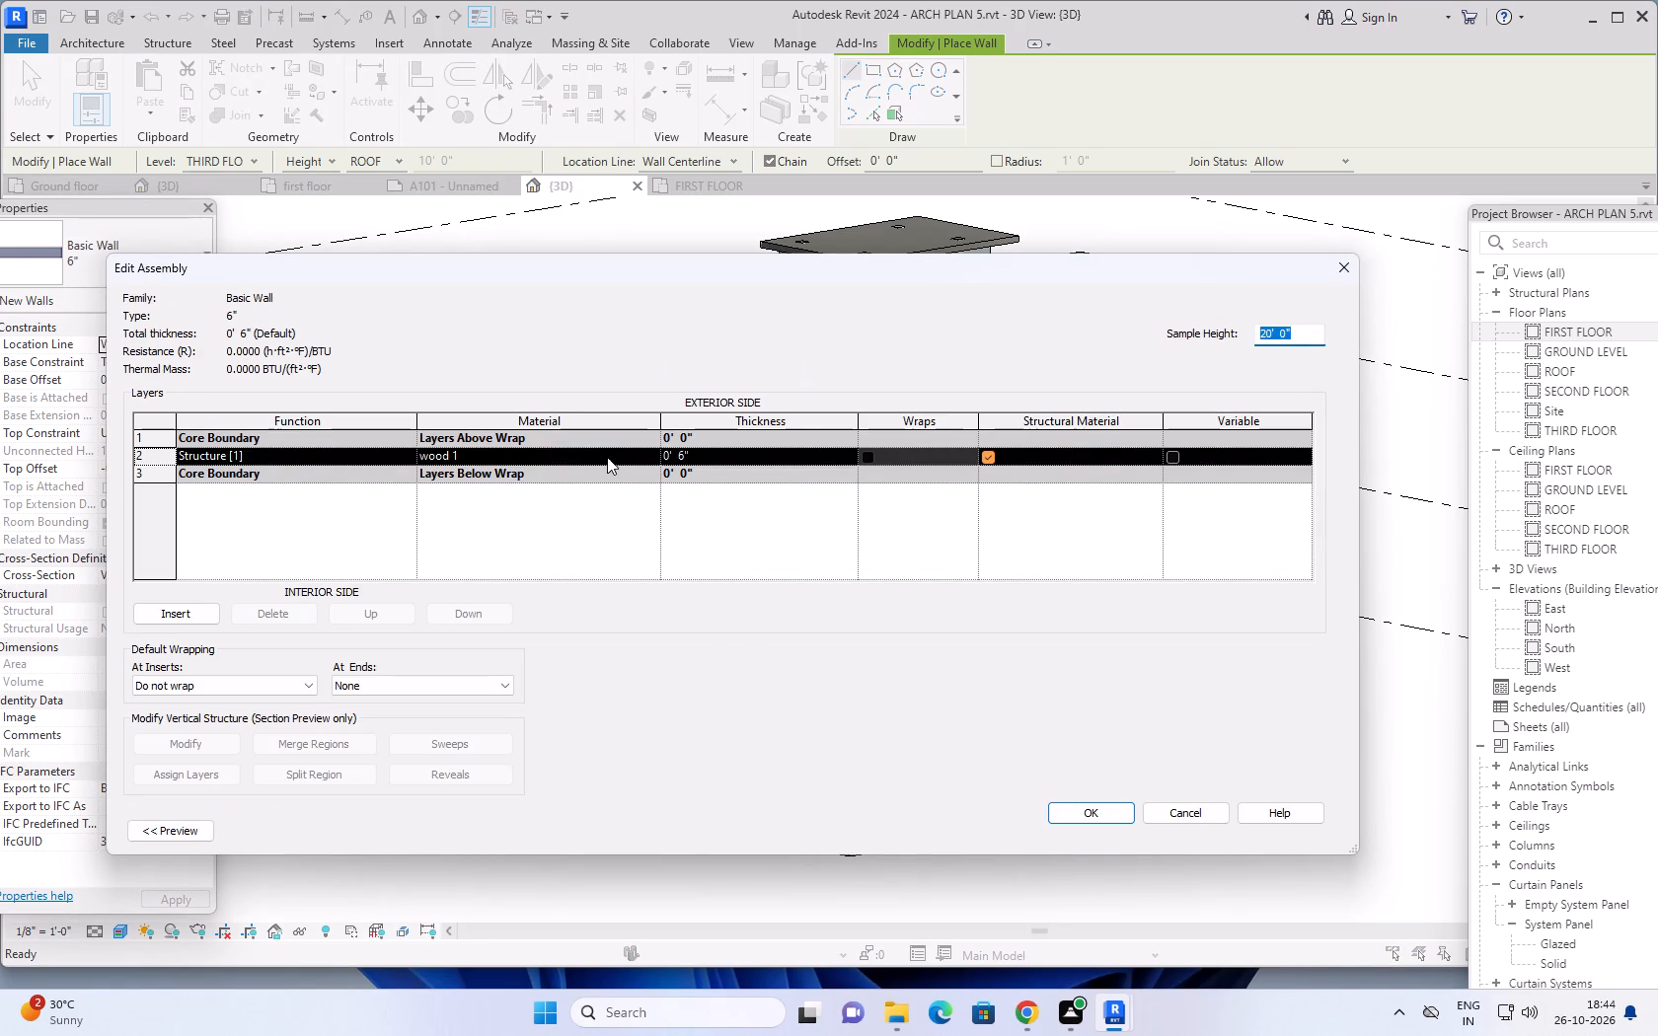
left_click(1333, 273)
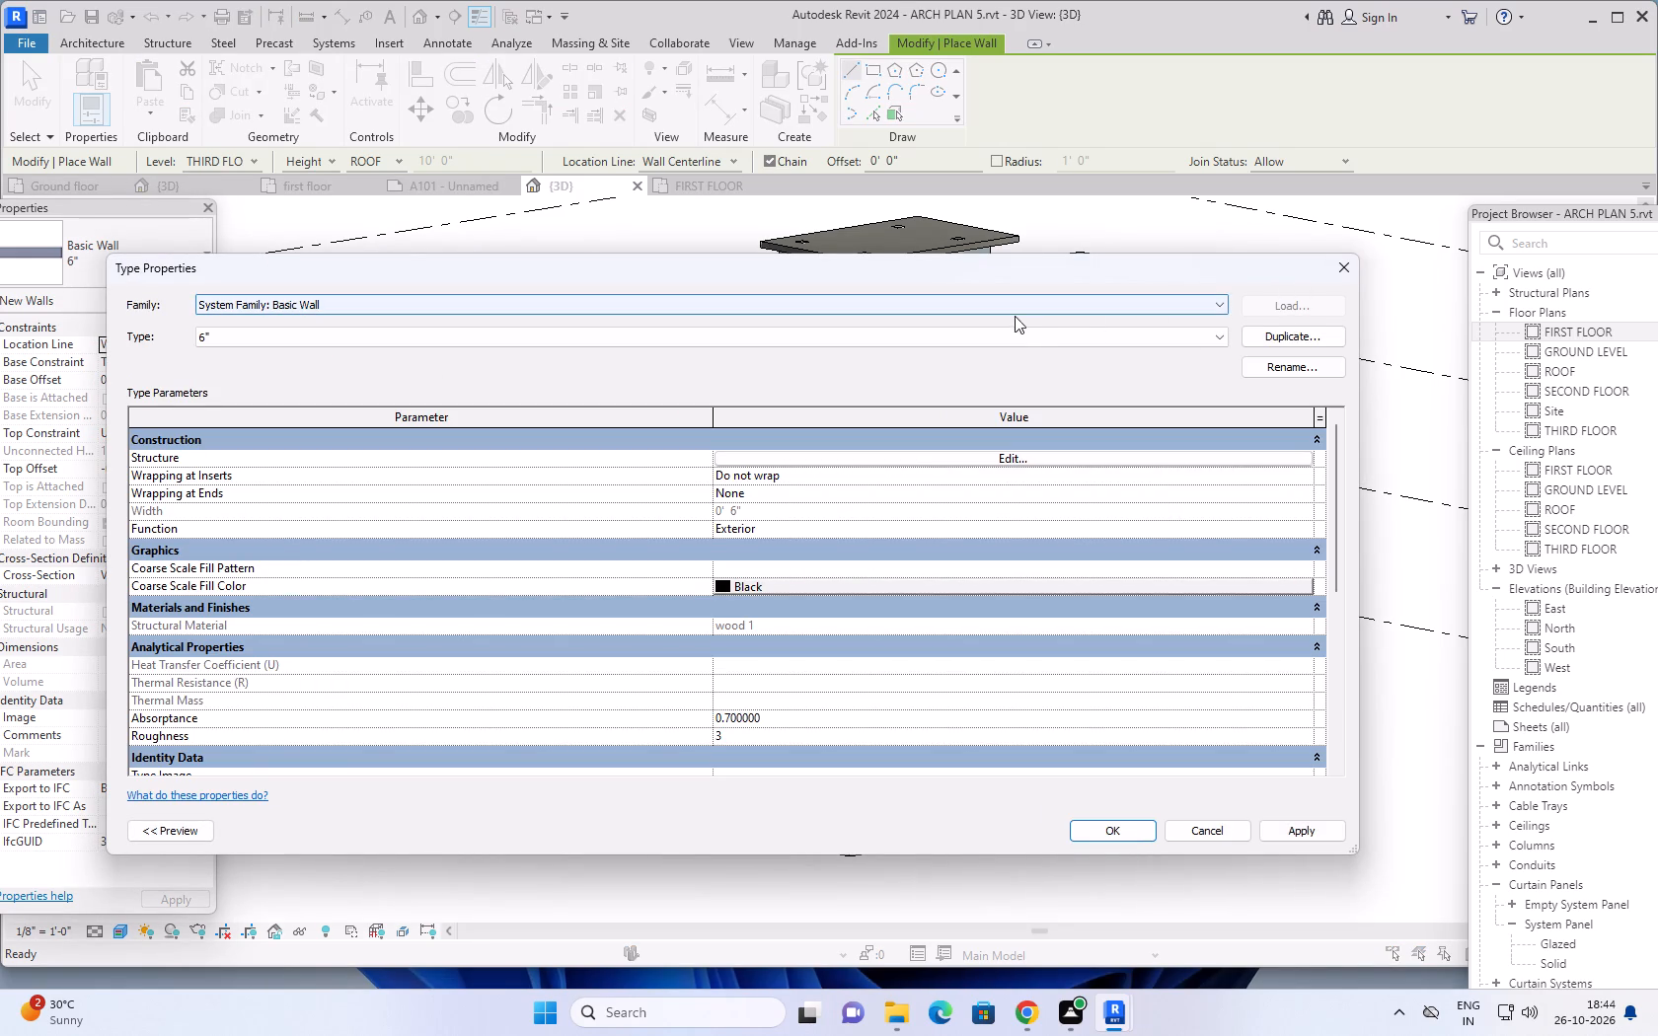
left_click(1330, 270)
Set the structure layer material of the Basic Wall 9" type to COLOUR1 and apply the type change.
left_click(202, 252)
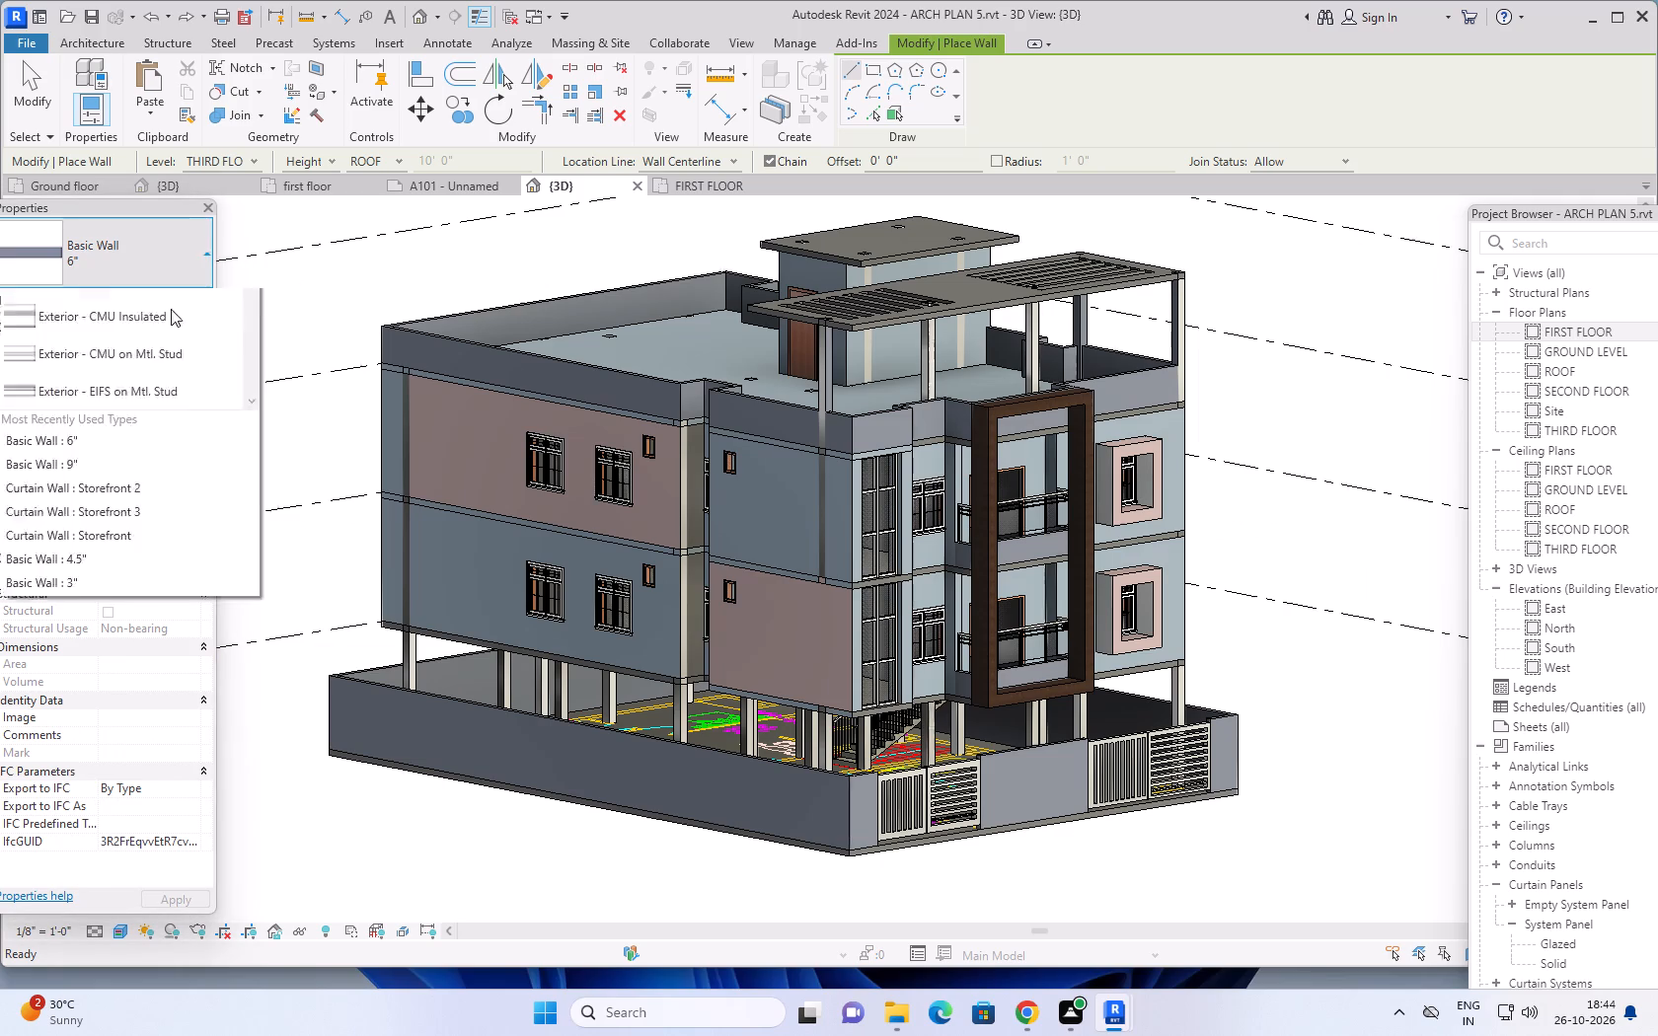
left_click(133, 374)
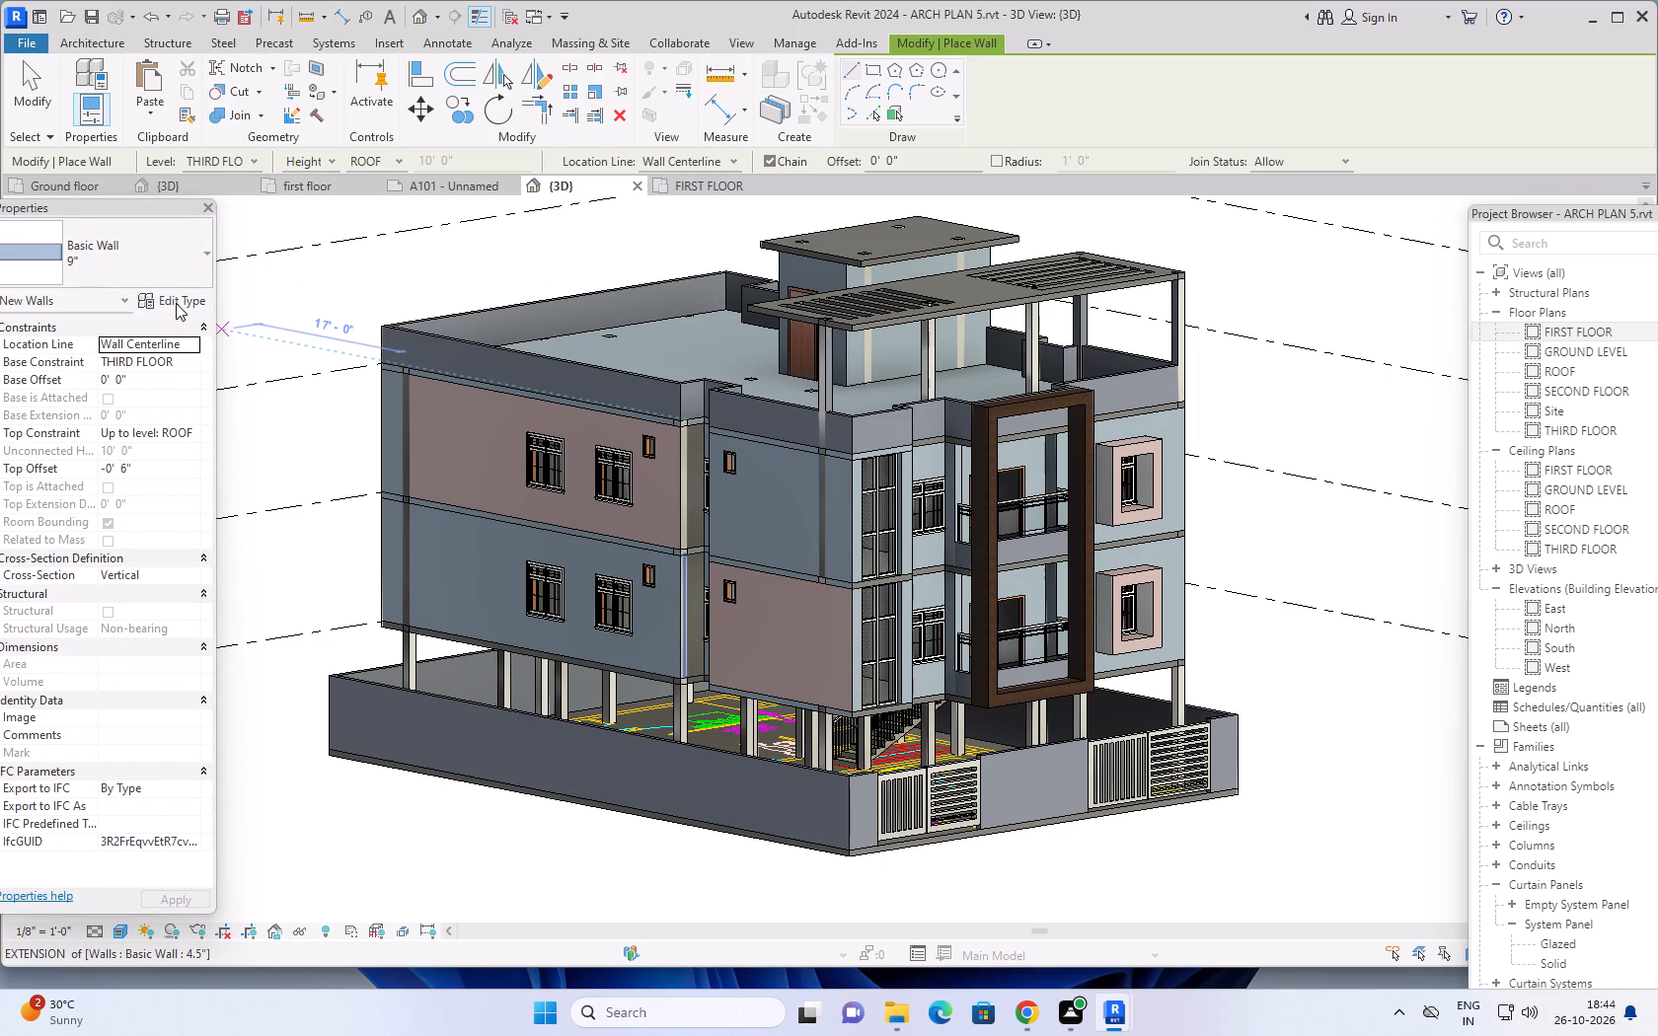
left_click(176, 303)
left_click(943, 459)
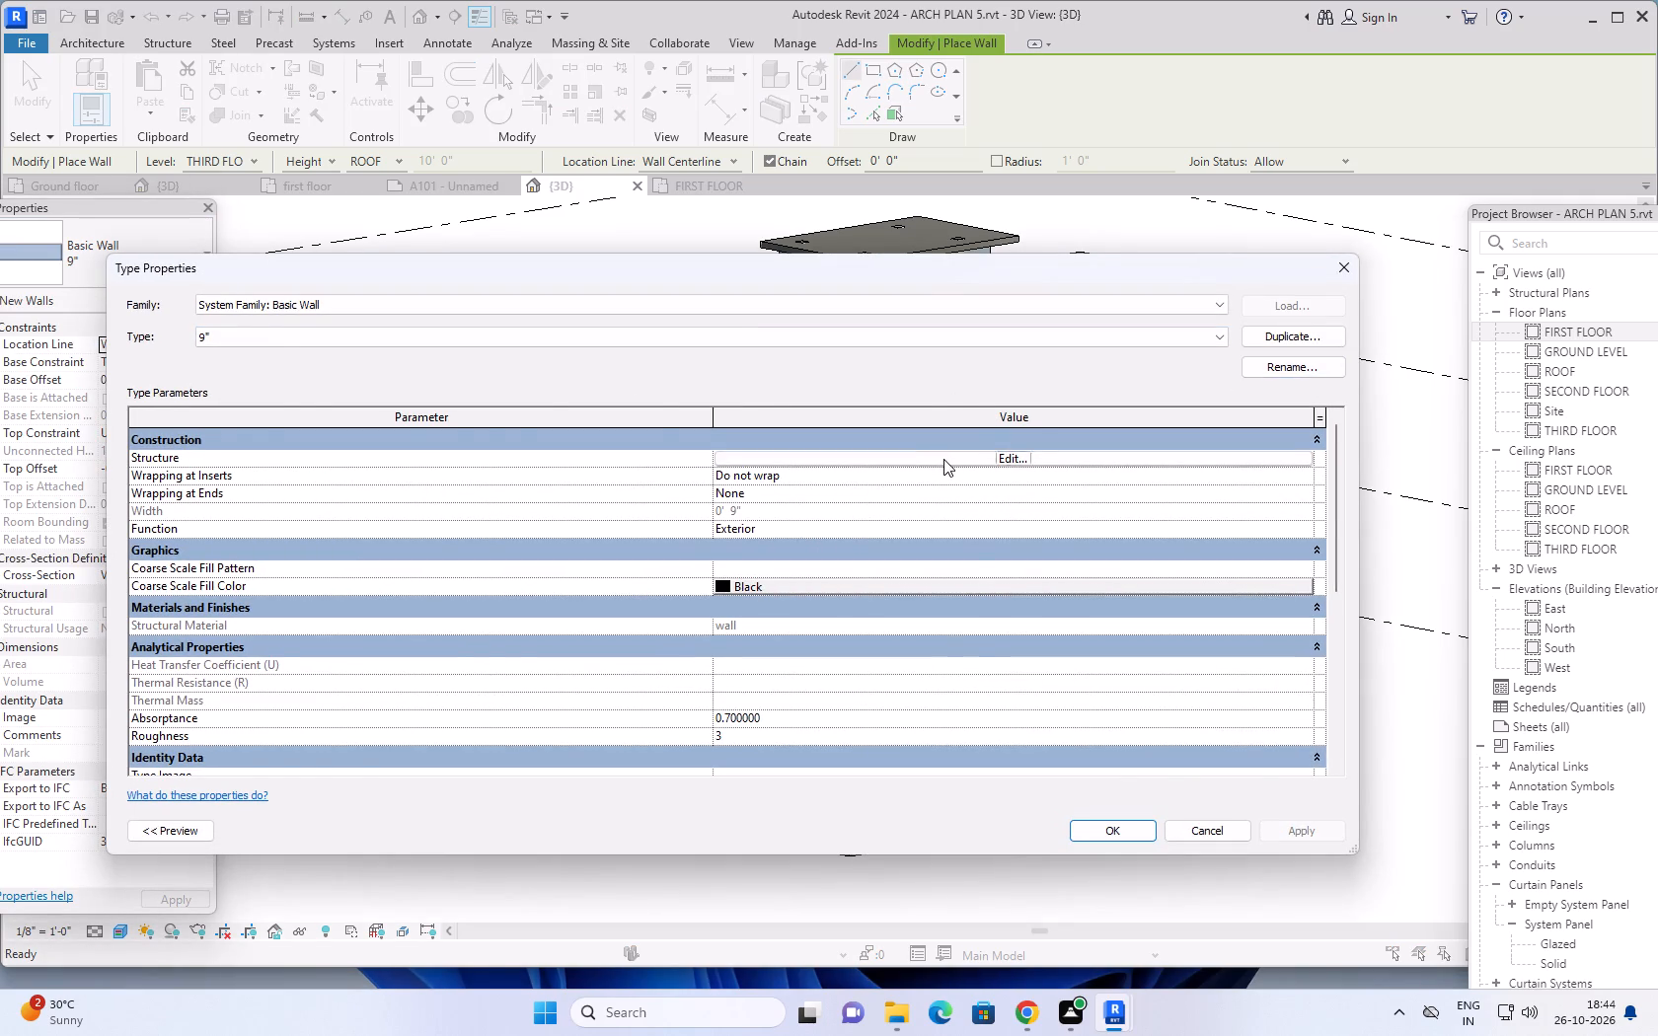
left_click(645, 453)
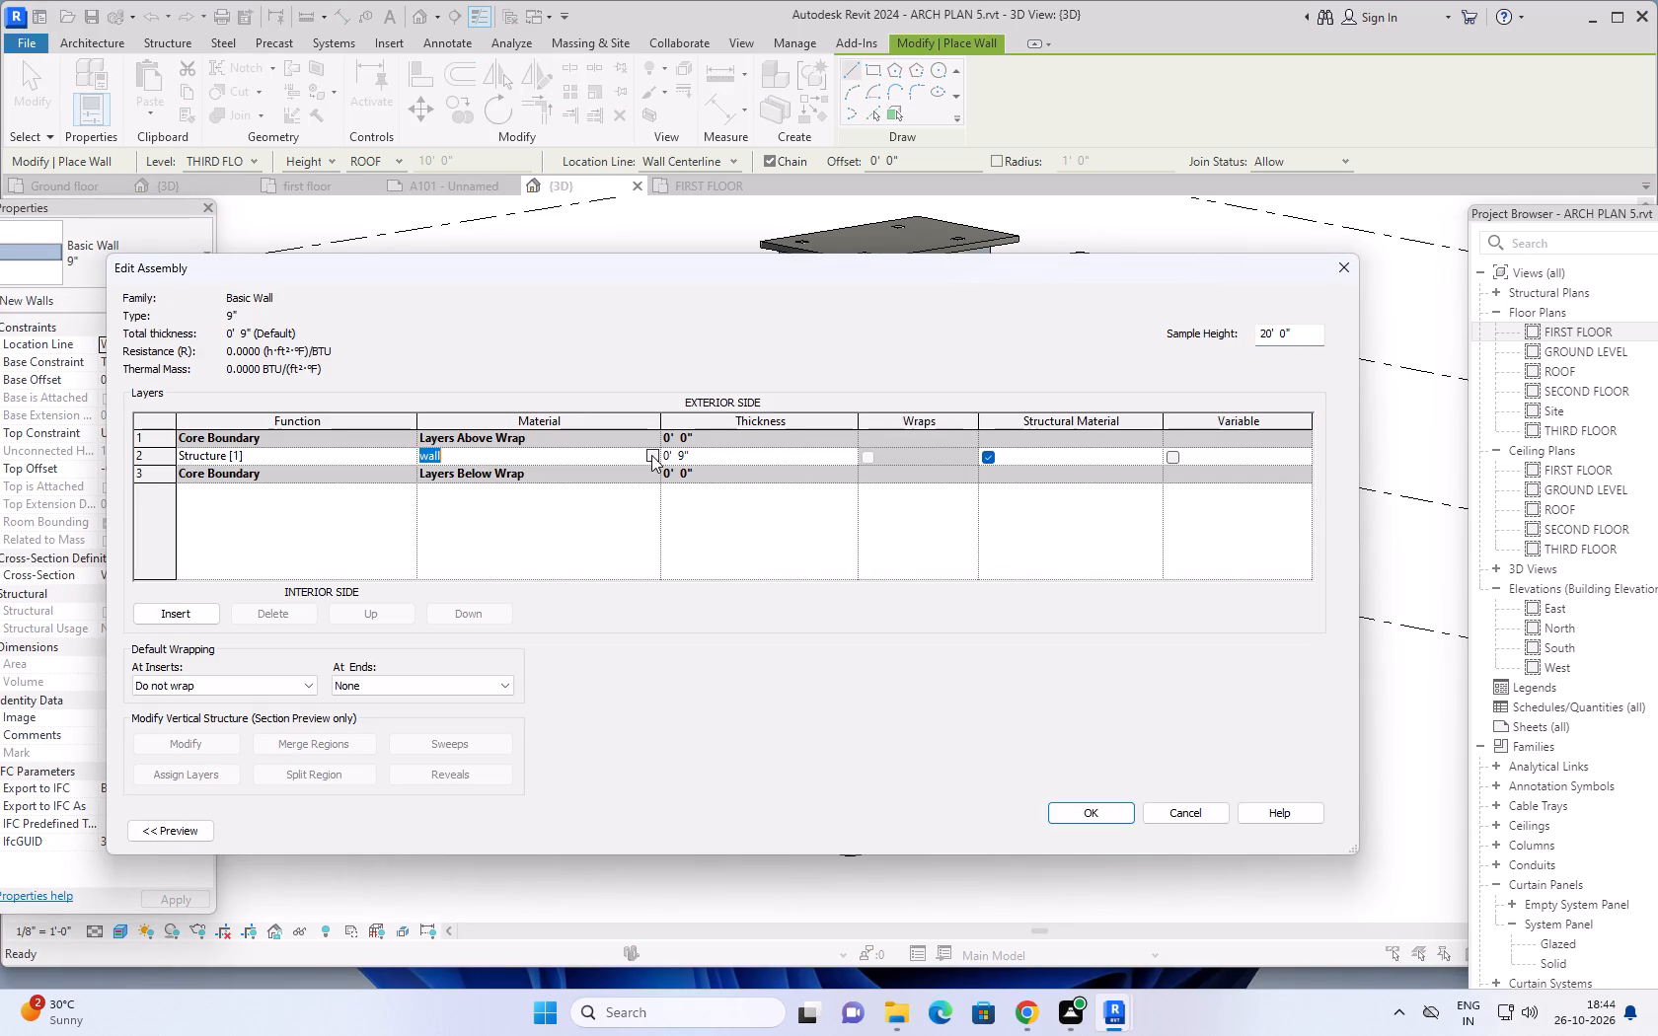
left_click(651, 455)
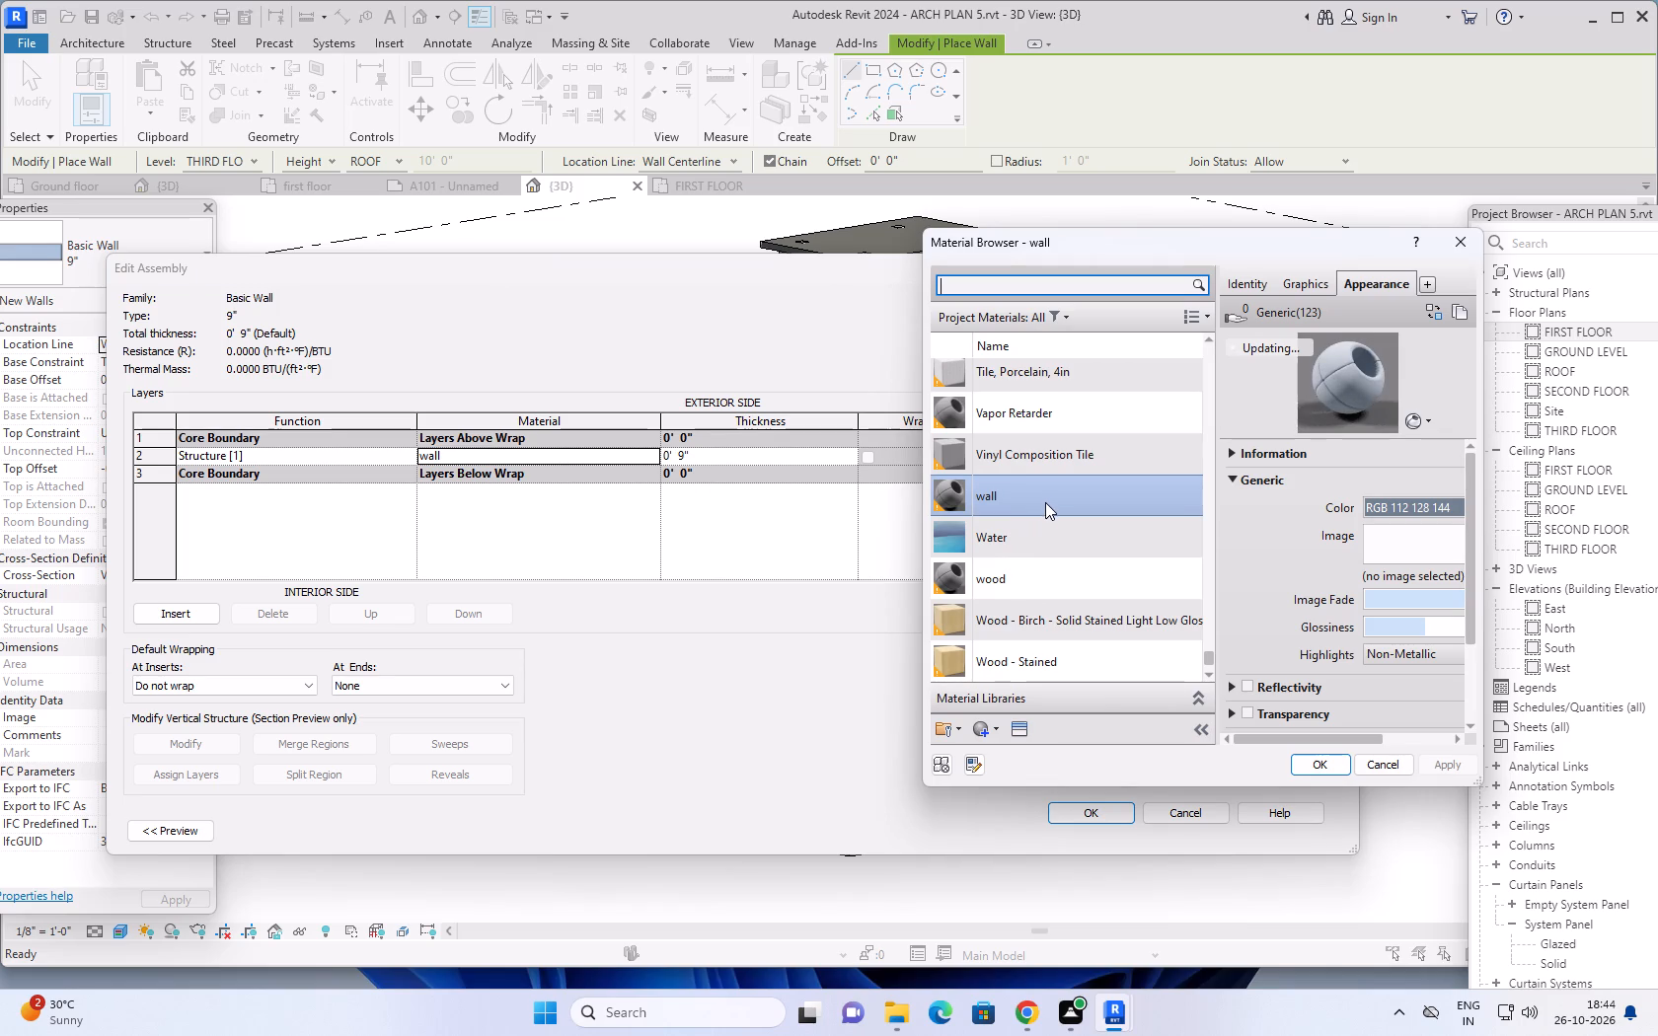
scroll(1037, 512, "up", 20)
scroll(1037, 512, "up", 2)
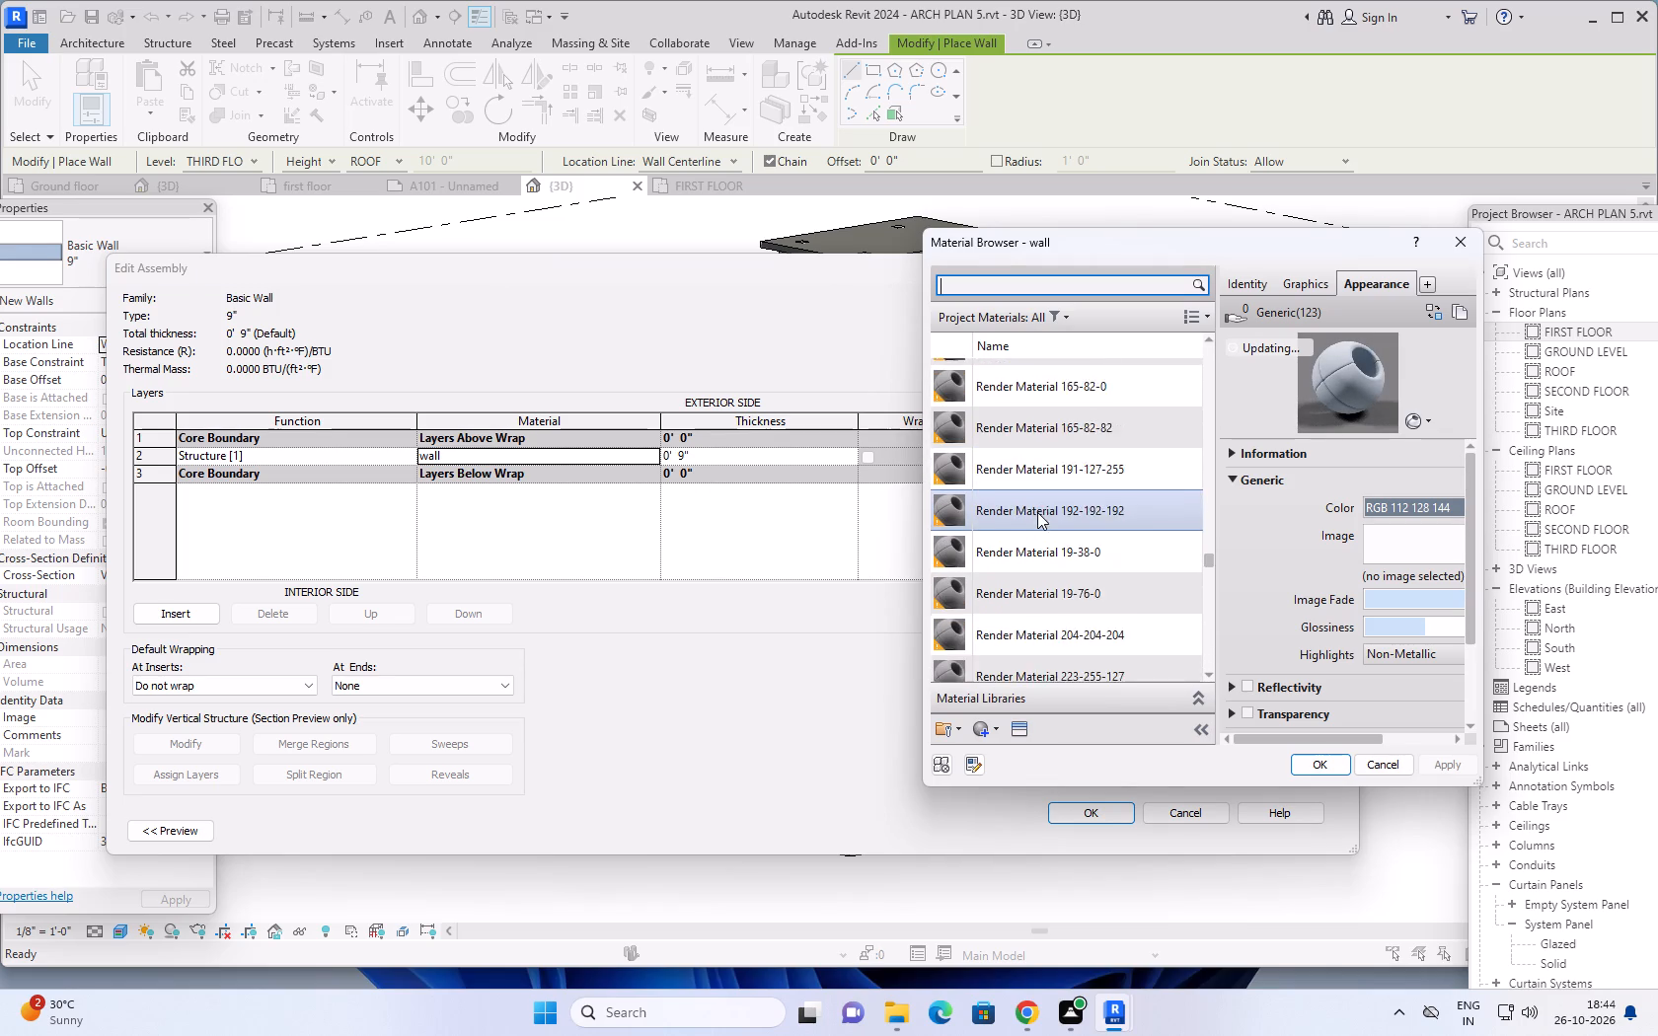
scroll(1037, 512, "up", 20)
scroll(1037, 512, "up", 12)
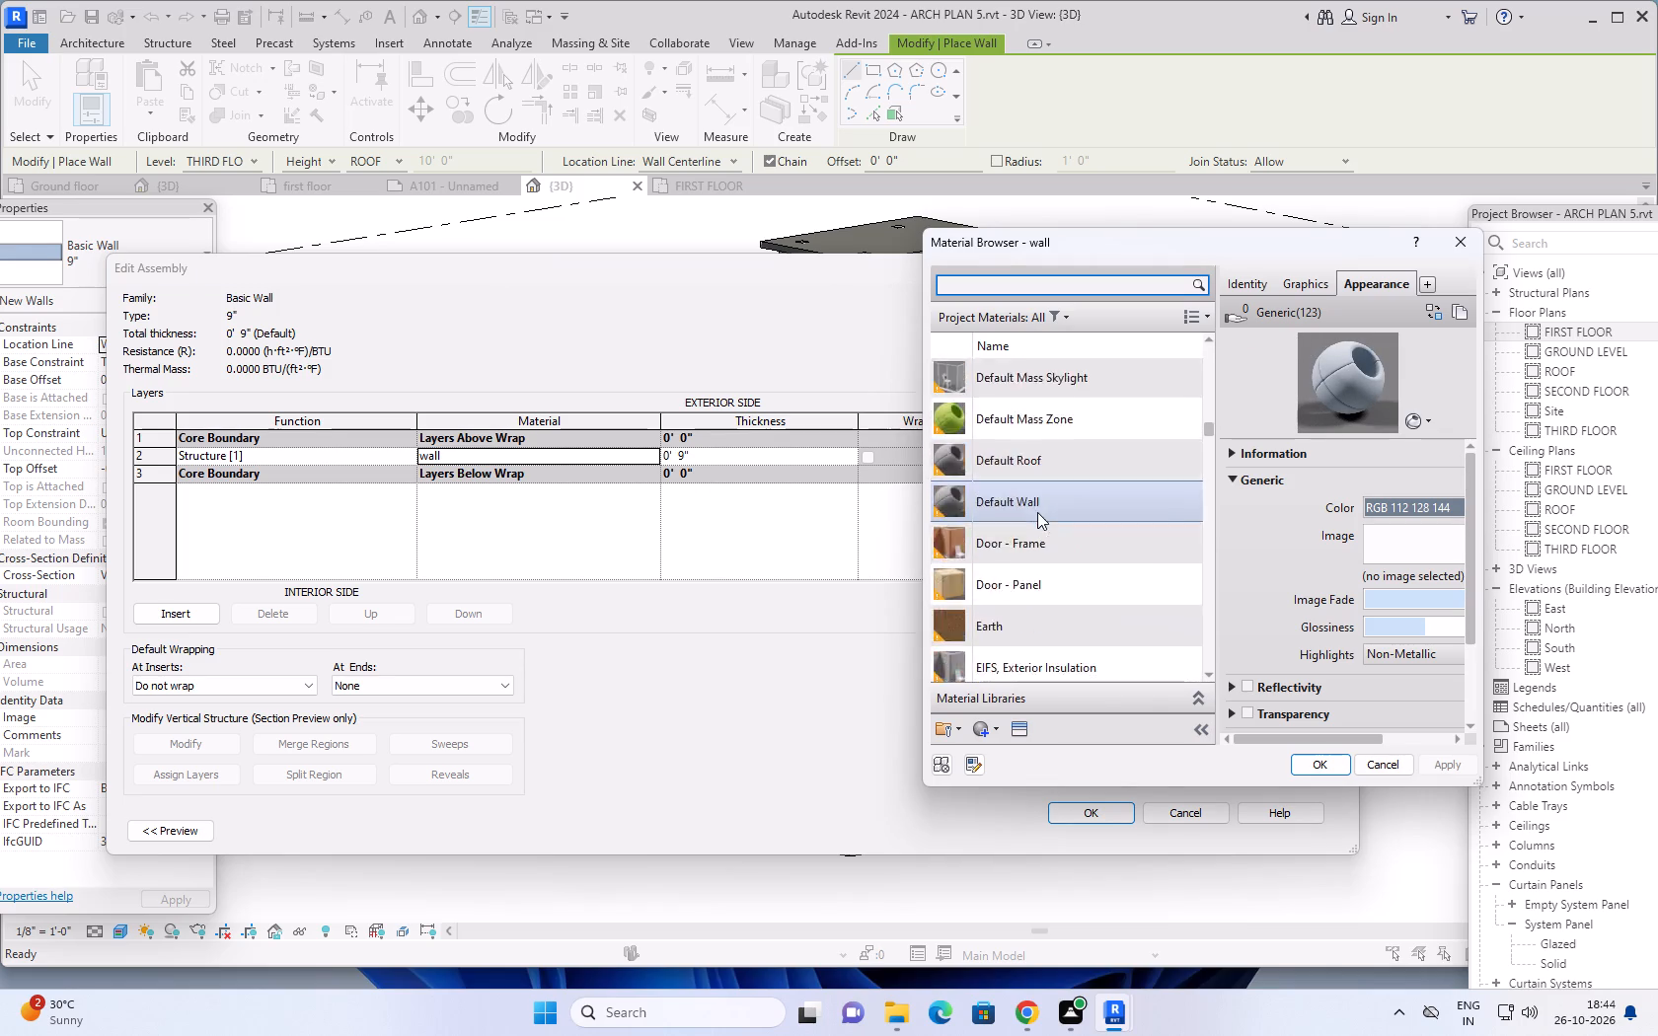
scroll(1037, 512, "up", 13)
scroll(1037, 512, "up", 13)
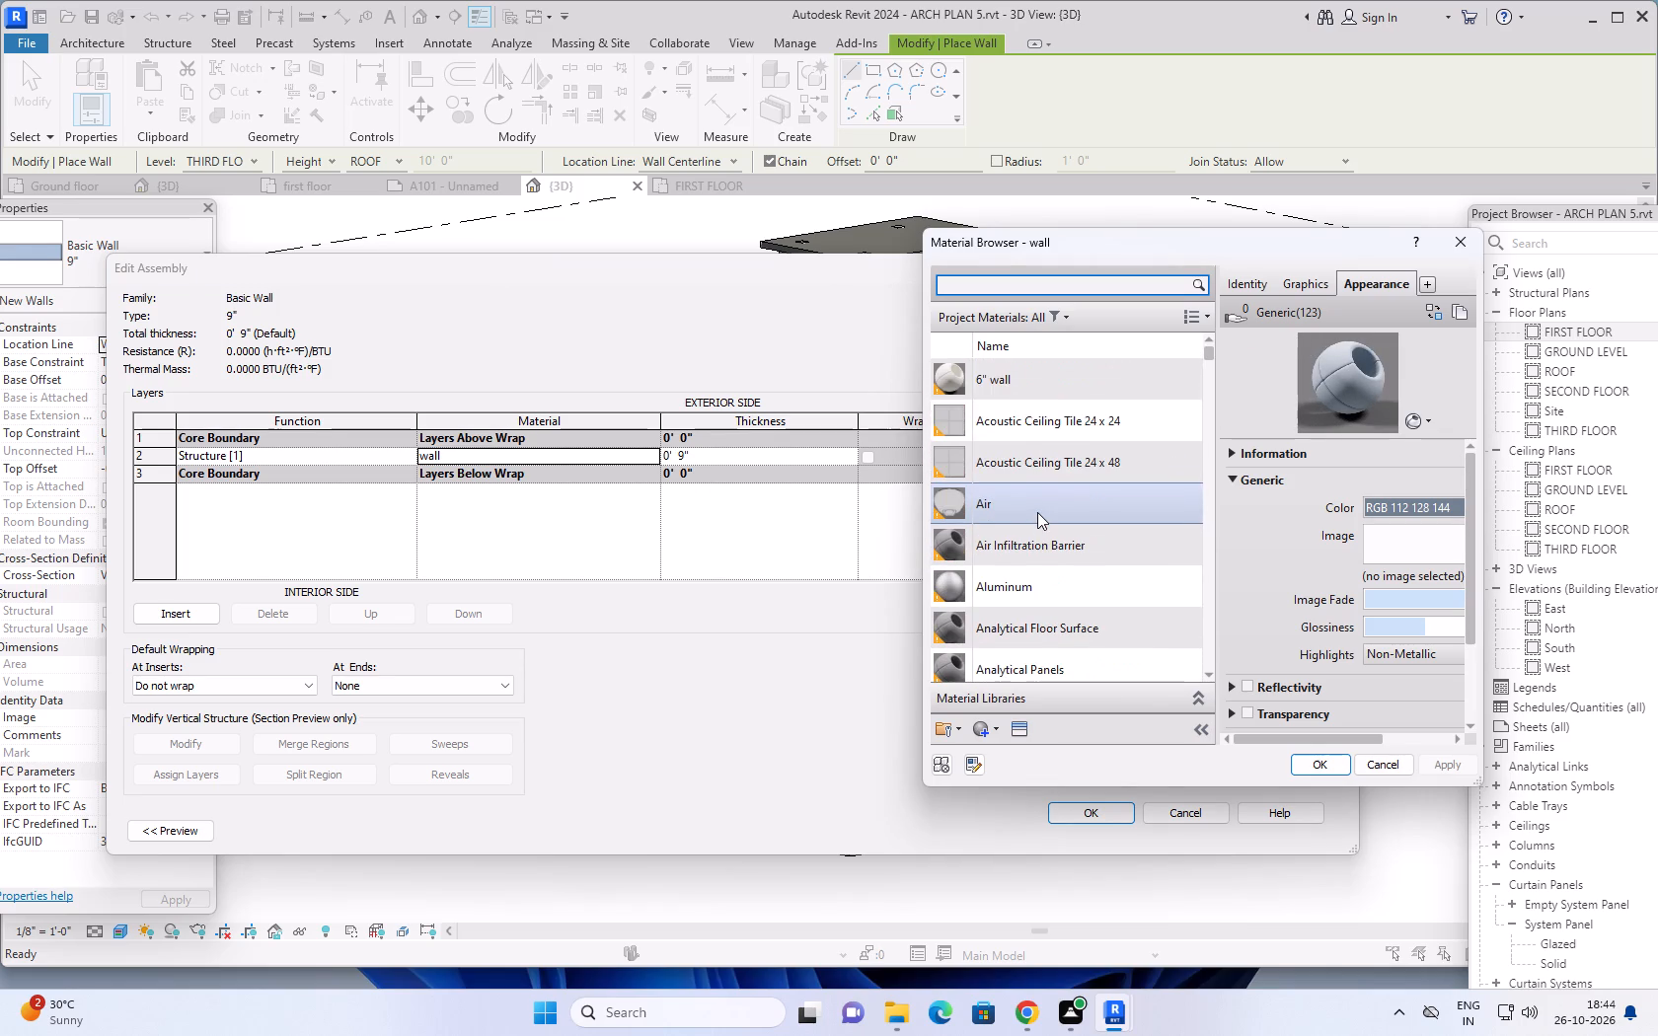
scroll(1049, 522, "down", 8)
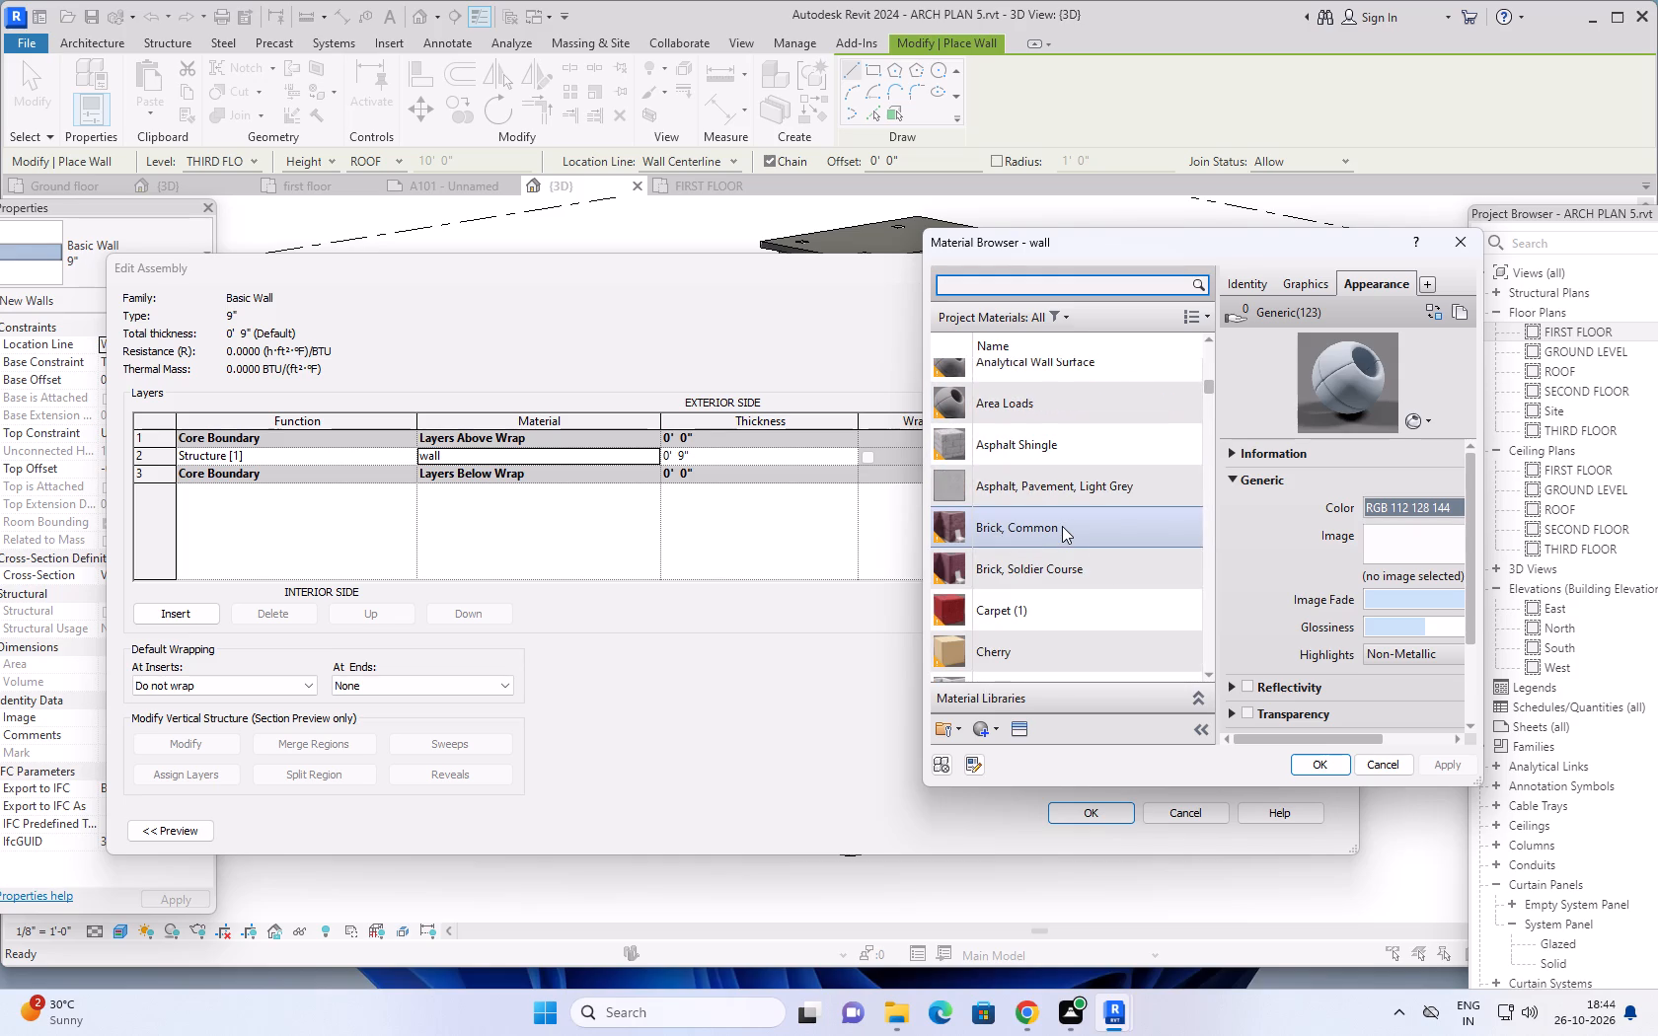
scroll(1062, 526, "down", 1)
scroll(1062, 526, "up", 1)
scroll(1062, 526, "down", 1)
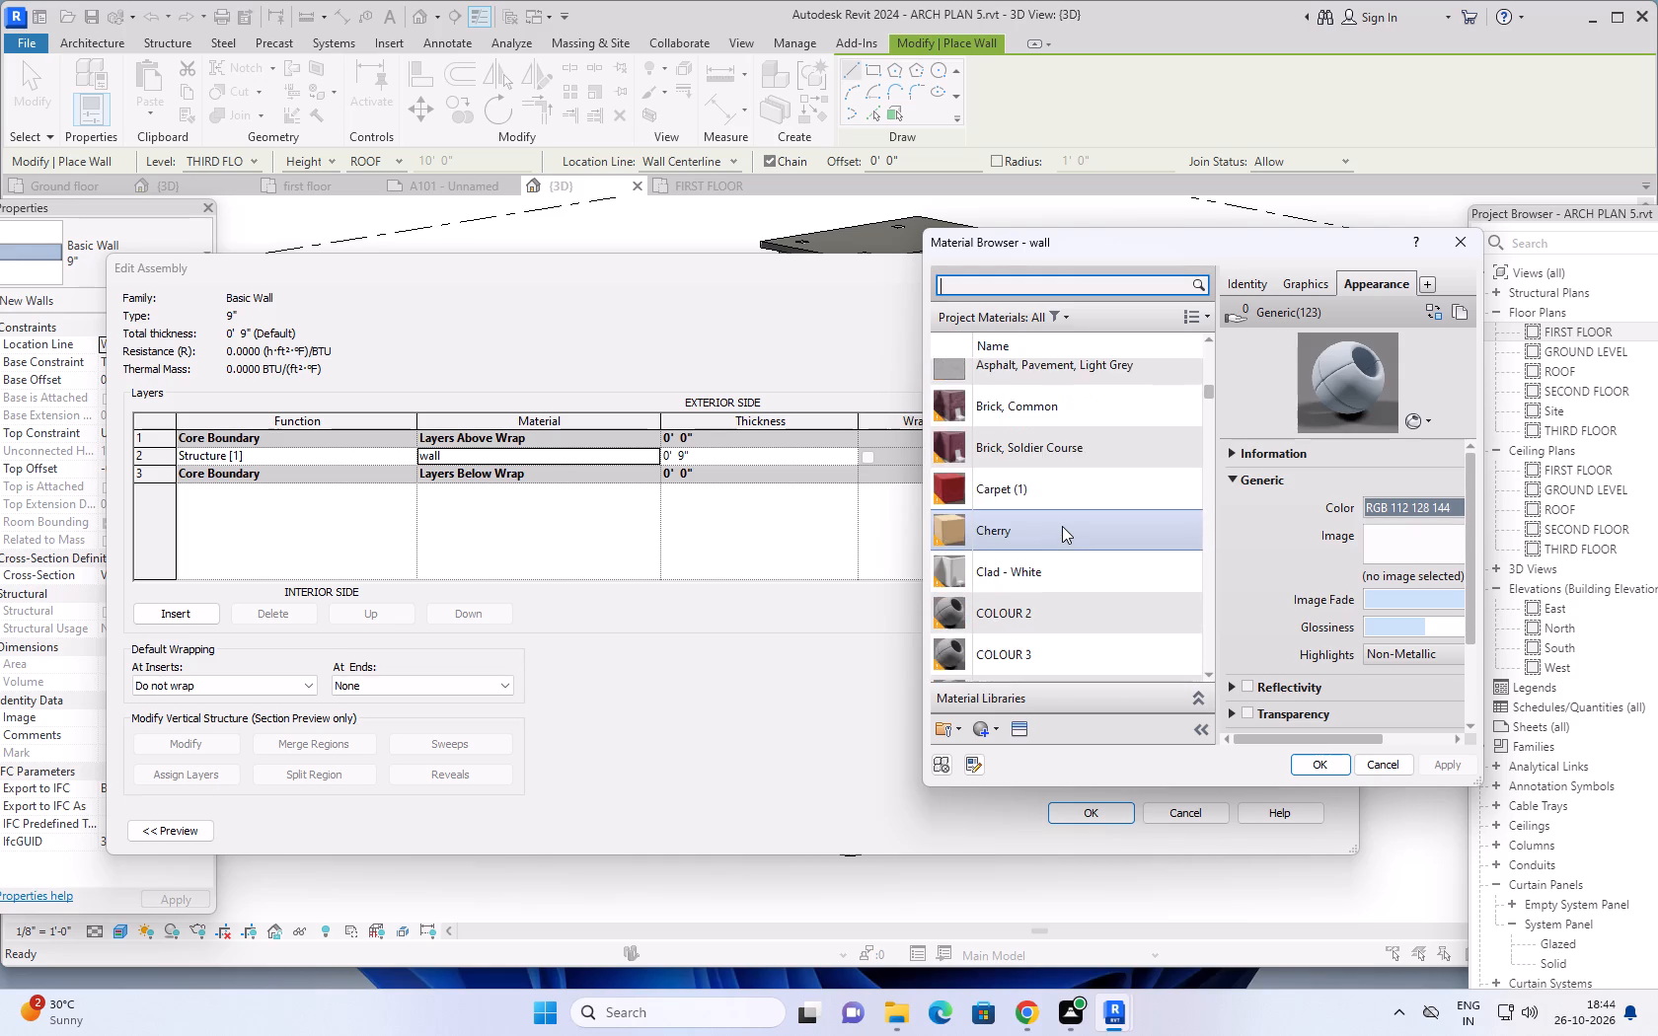
scroll(1062, 526, "down", 1)
left_click(1080, 573)
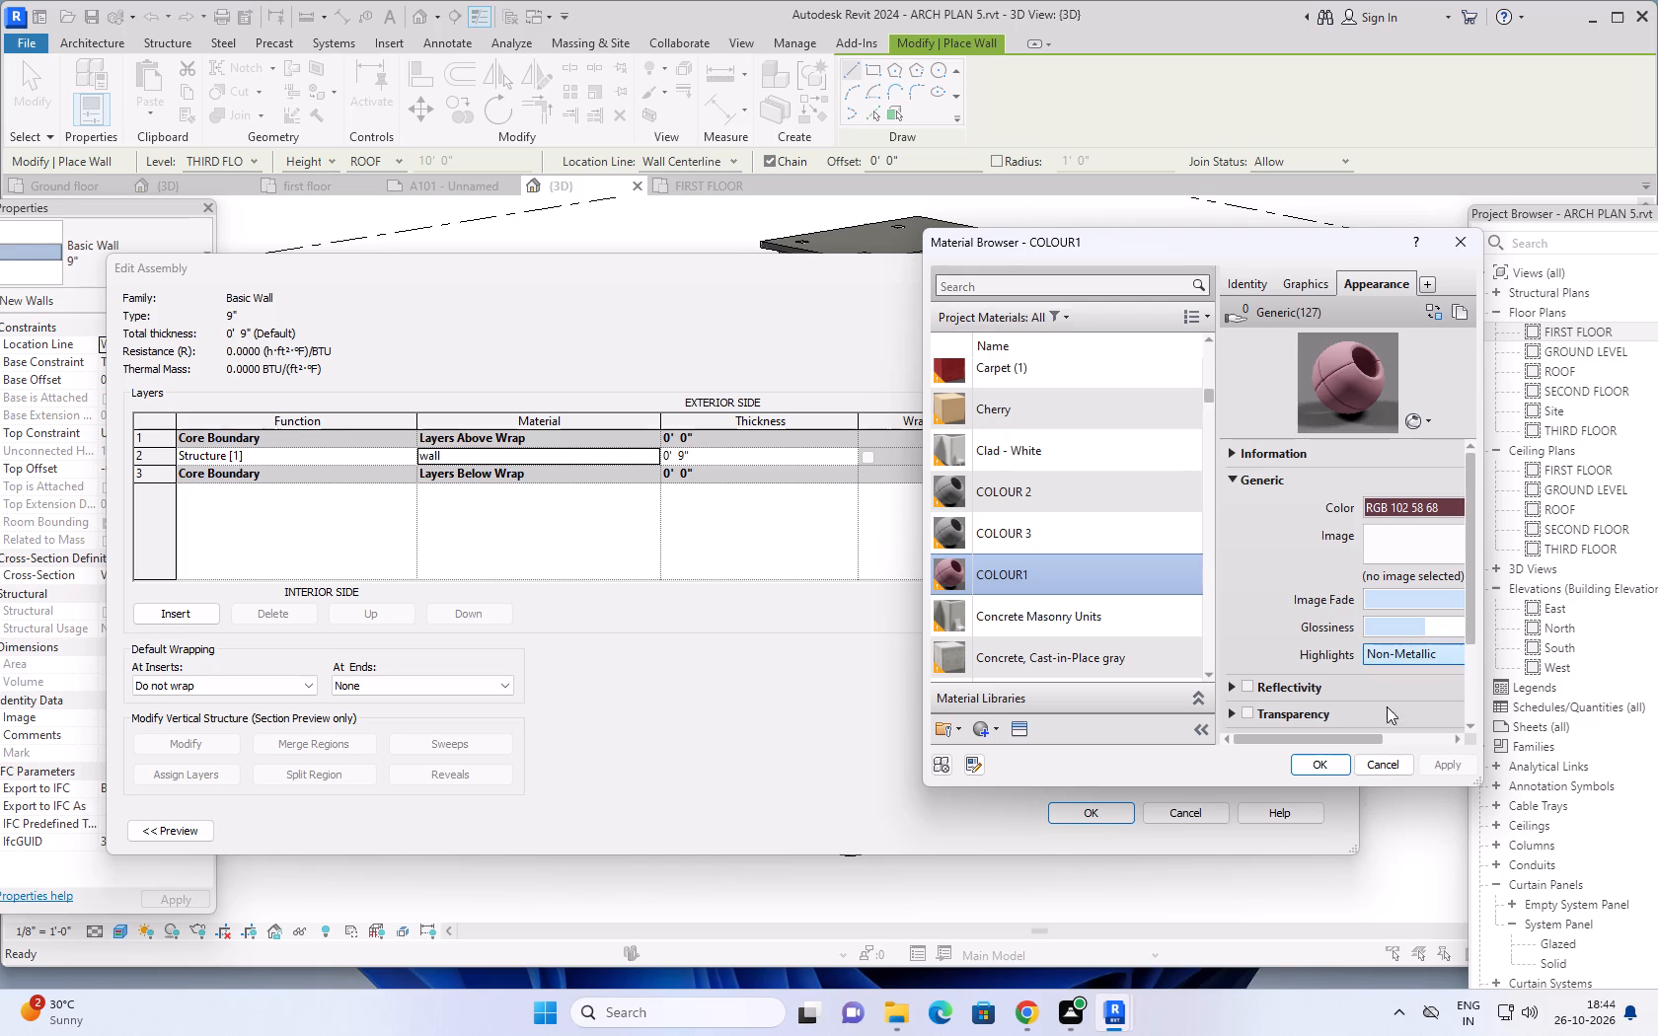
left_click(1325, 764)
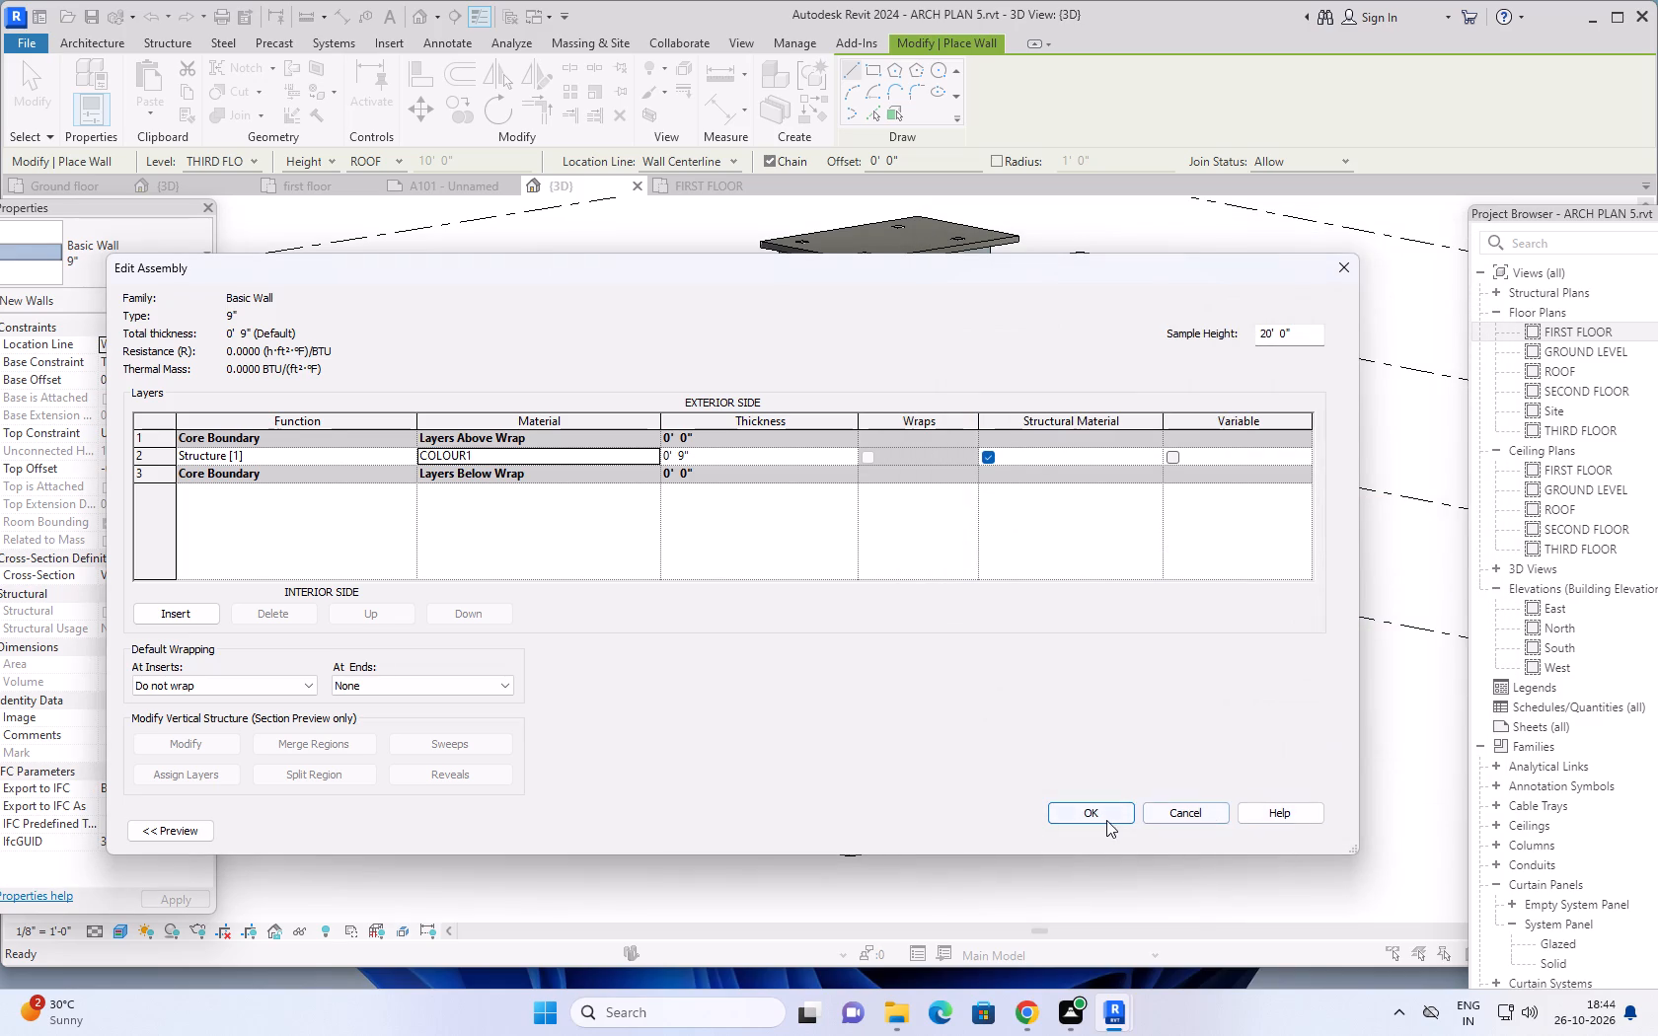
left_click(1105, 815)
left_click(1304, 831)
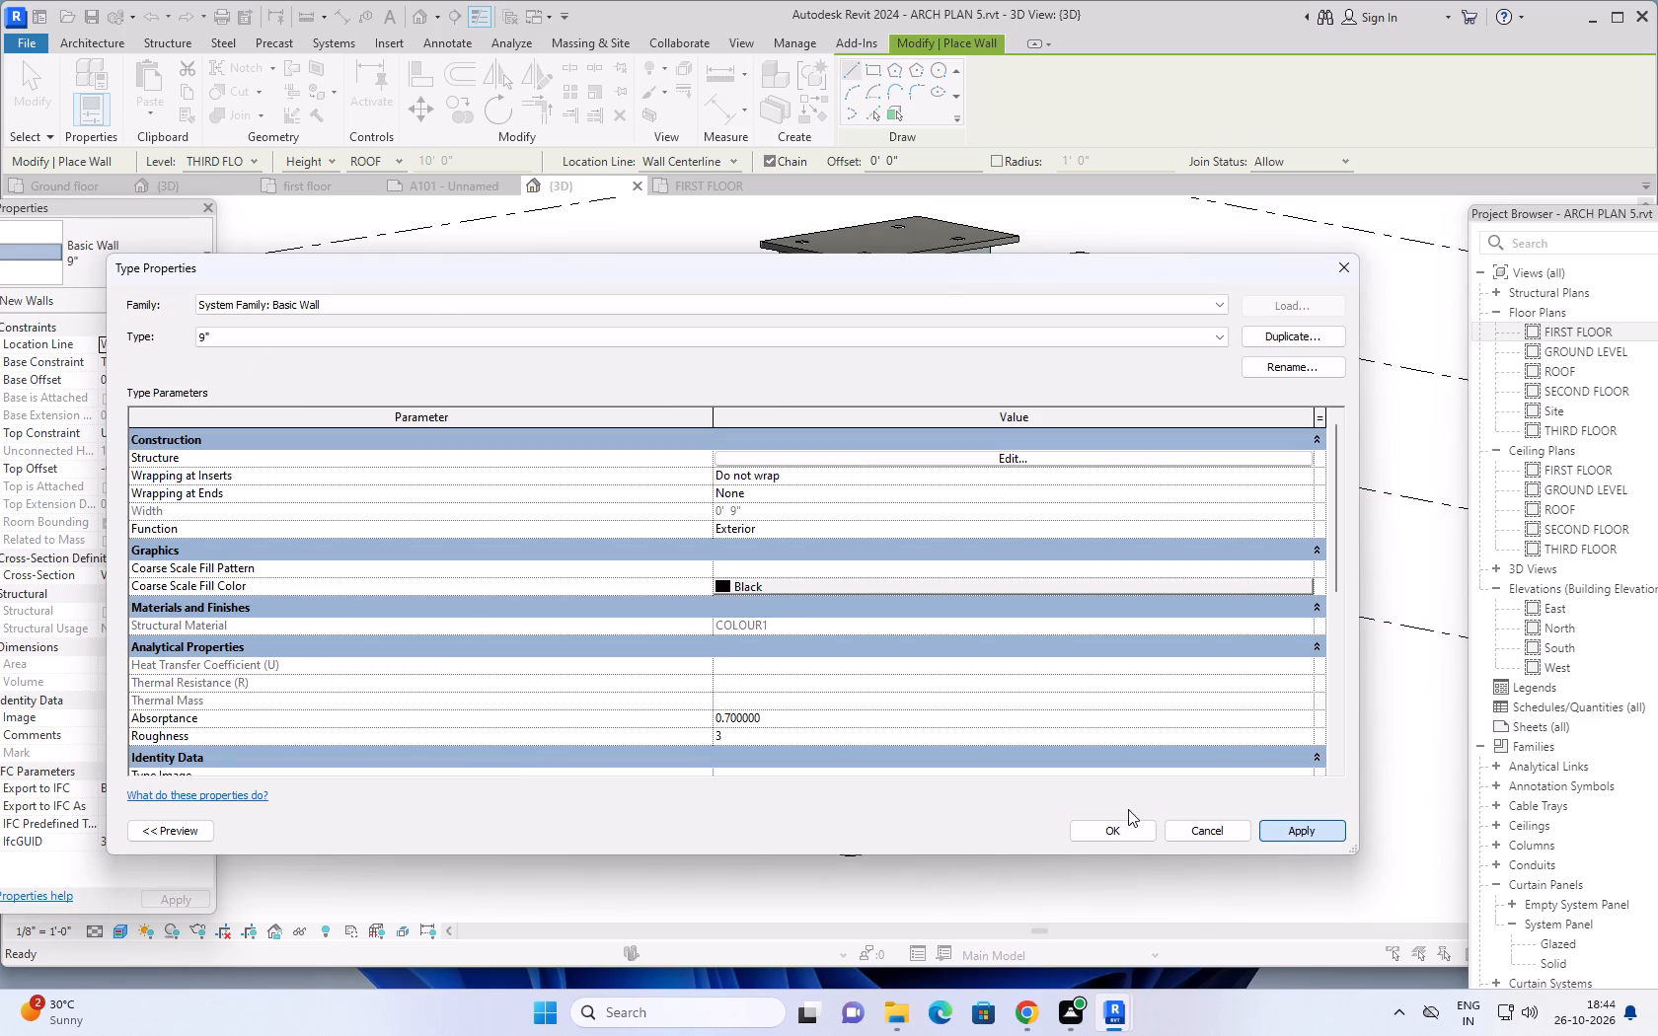
left_click(1119, 829)
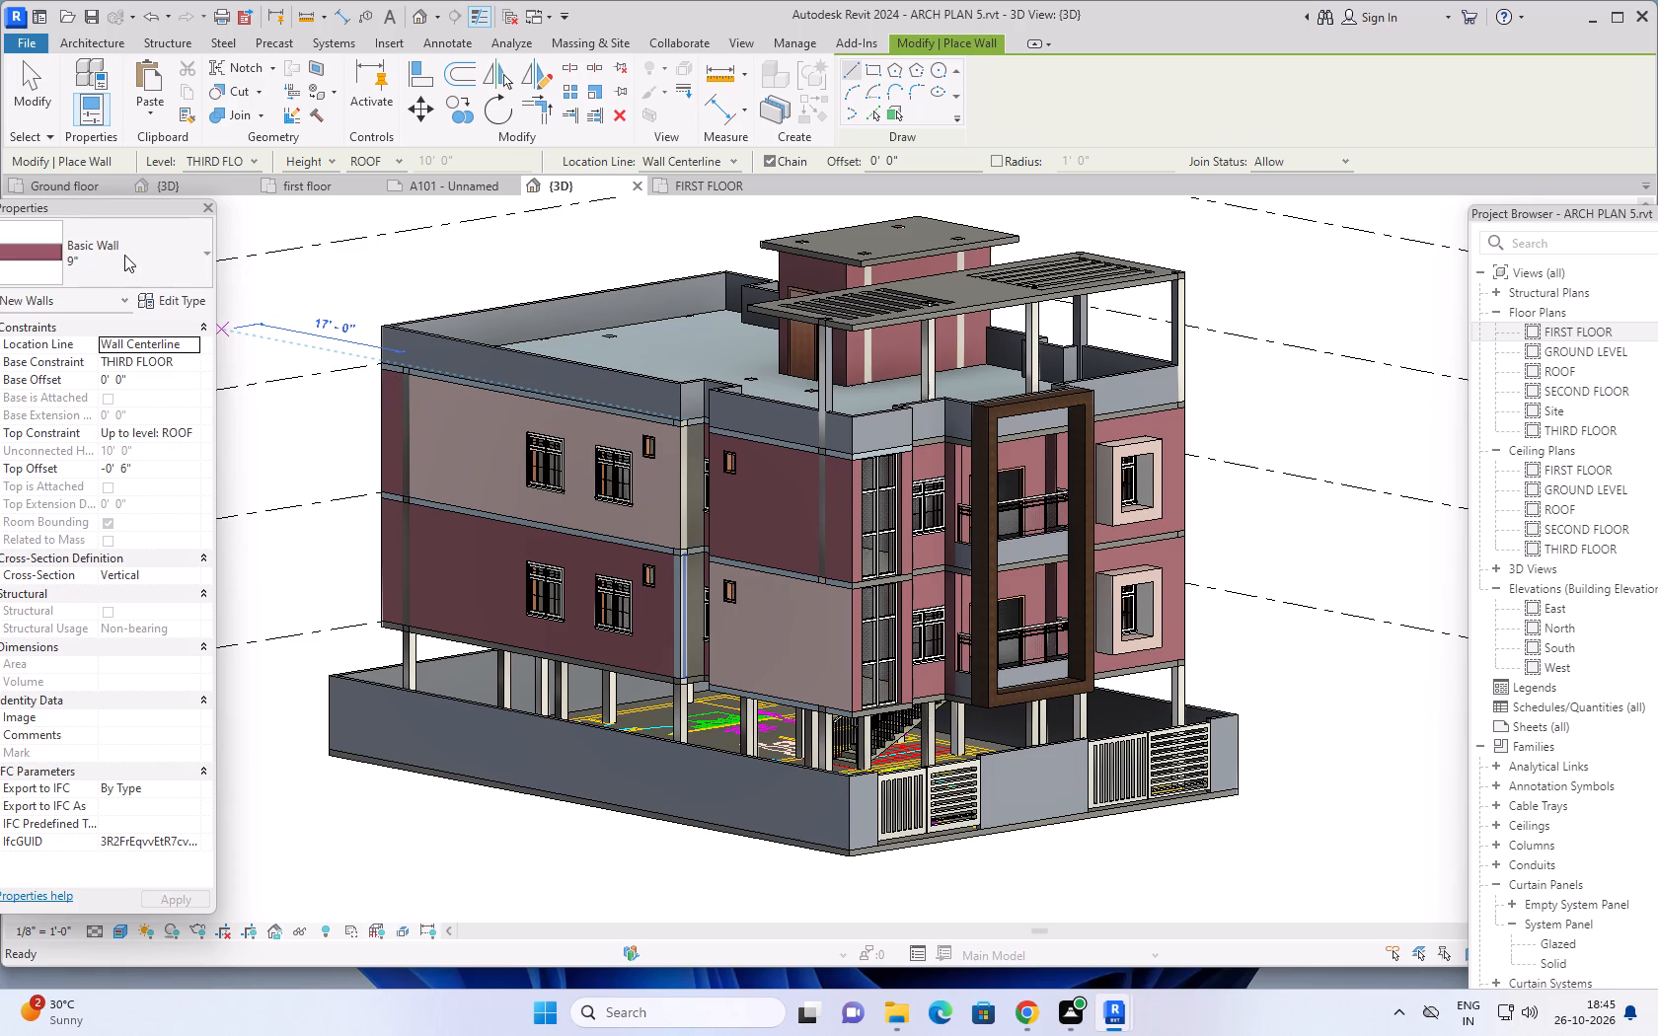
Switch to the Basic Wall 6" type and check its type properties without changing them.
left_click(187, 257)
scroll(130, 385, "up", 1)
left_click(125, 406)
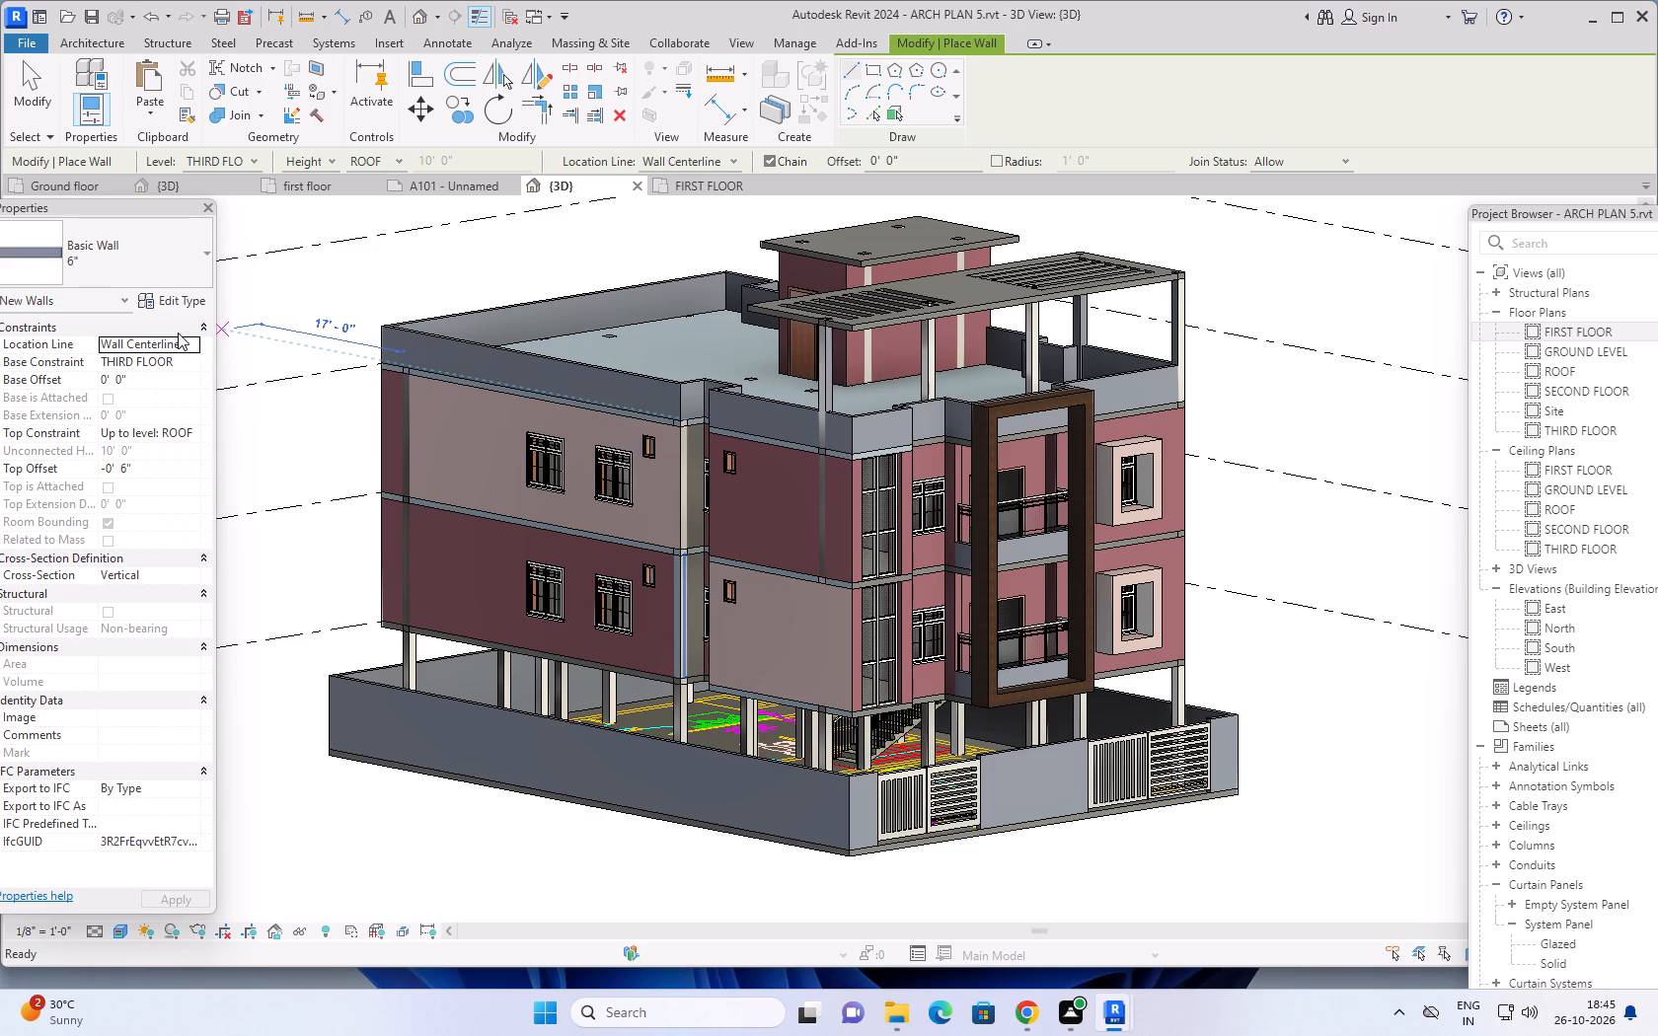
left_click(178, 301)
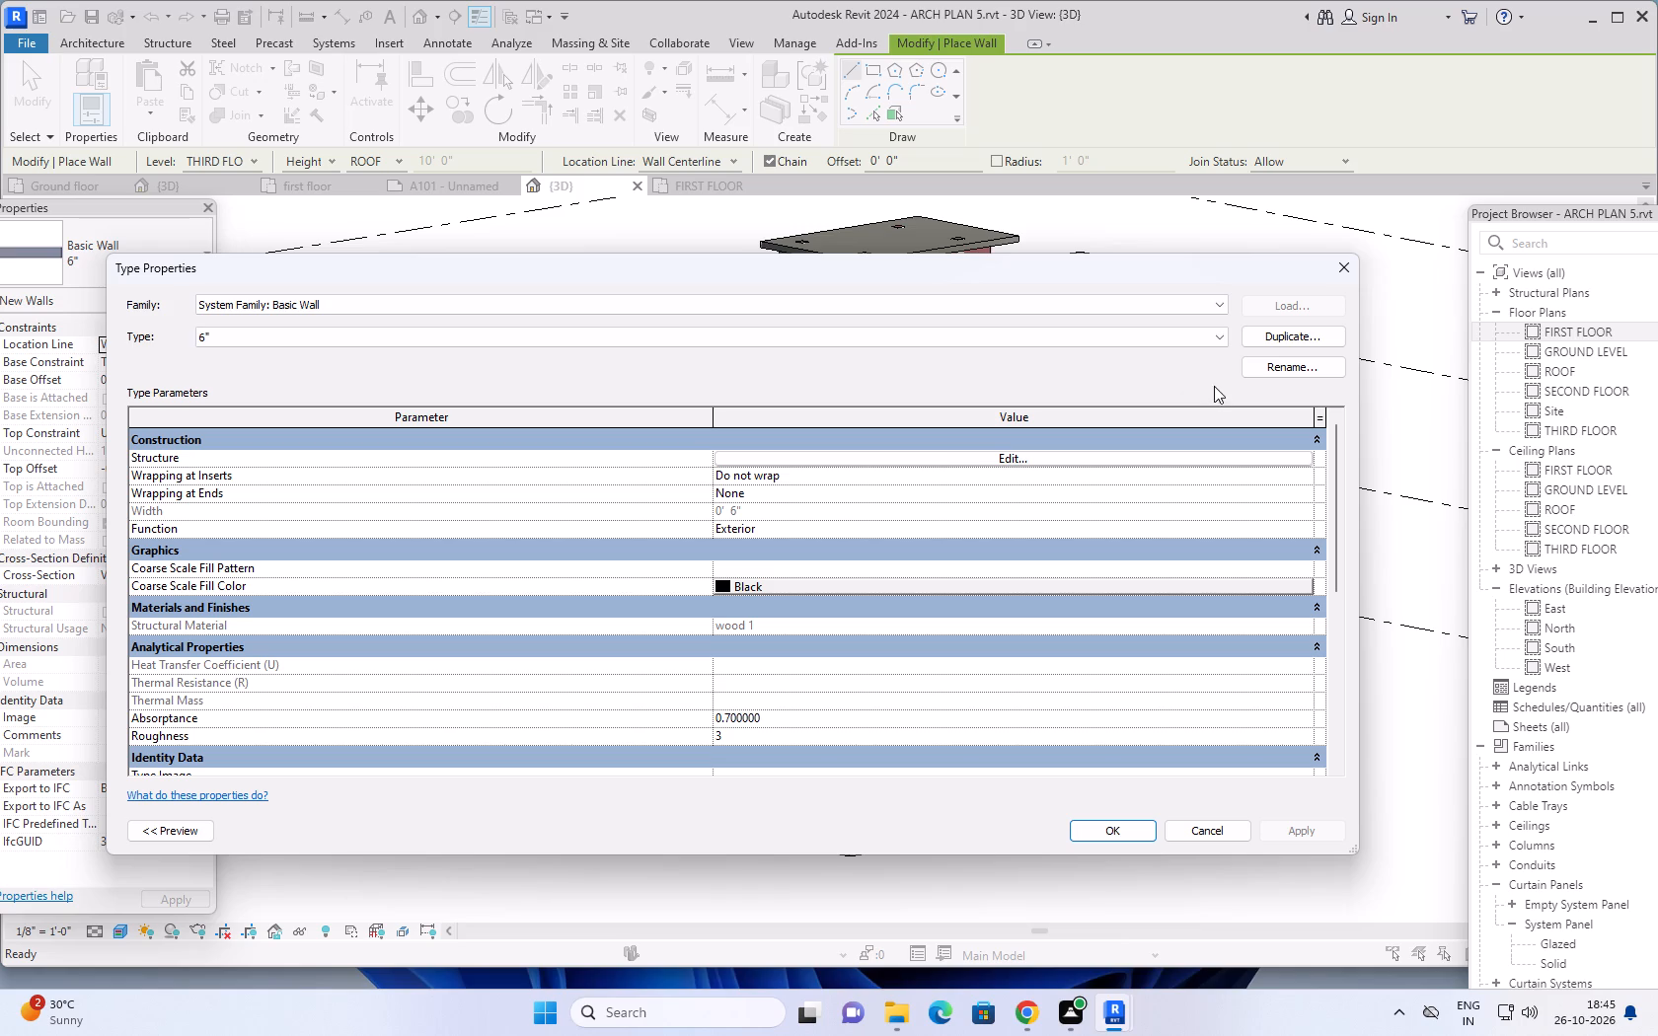
left_click(1346, 270)
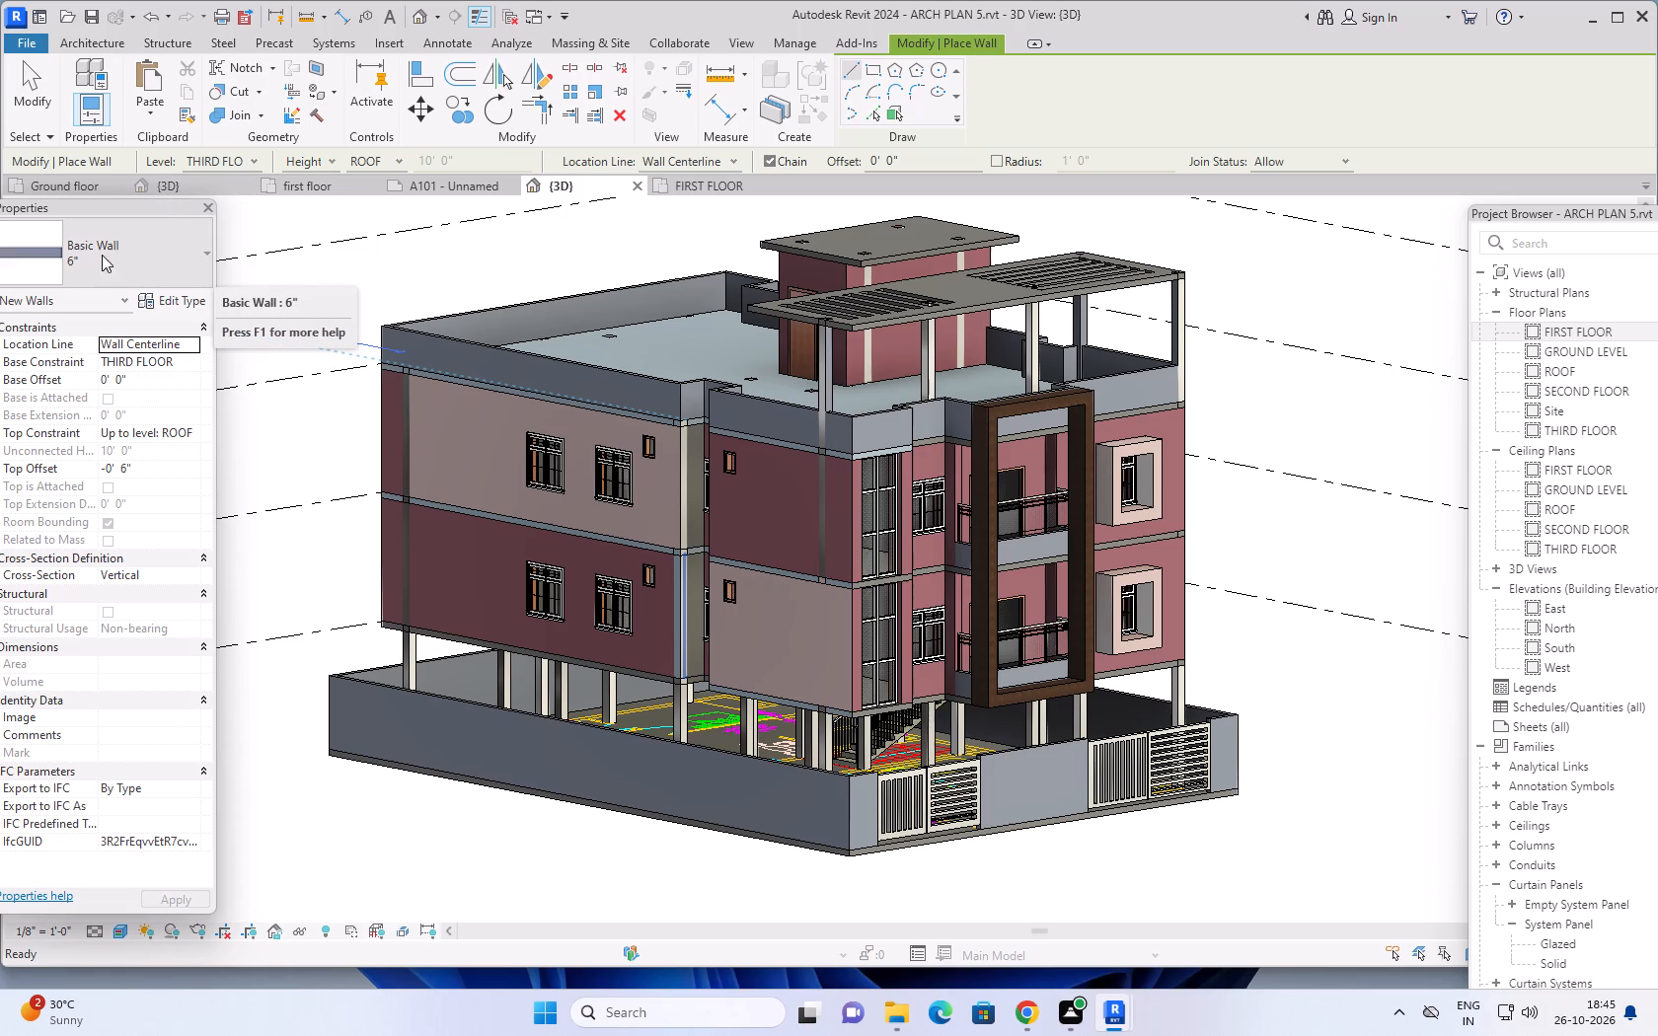
Set the structure layer material of the Basic Wall 9" type to COLOUR 3 and apply the type change.
left_click(184, 262)
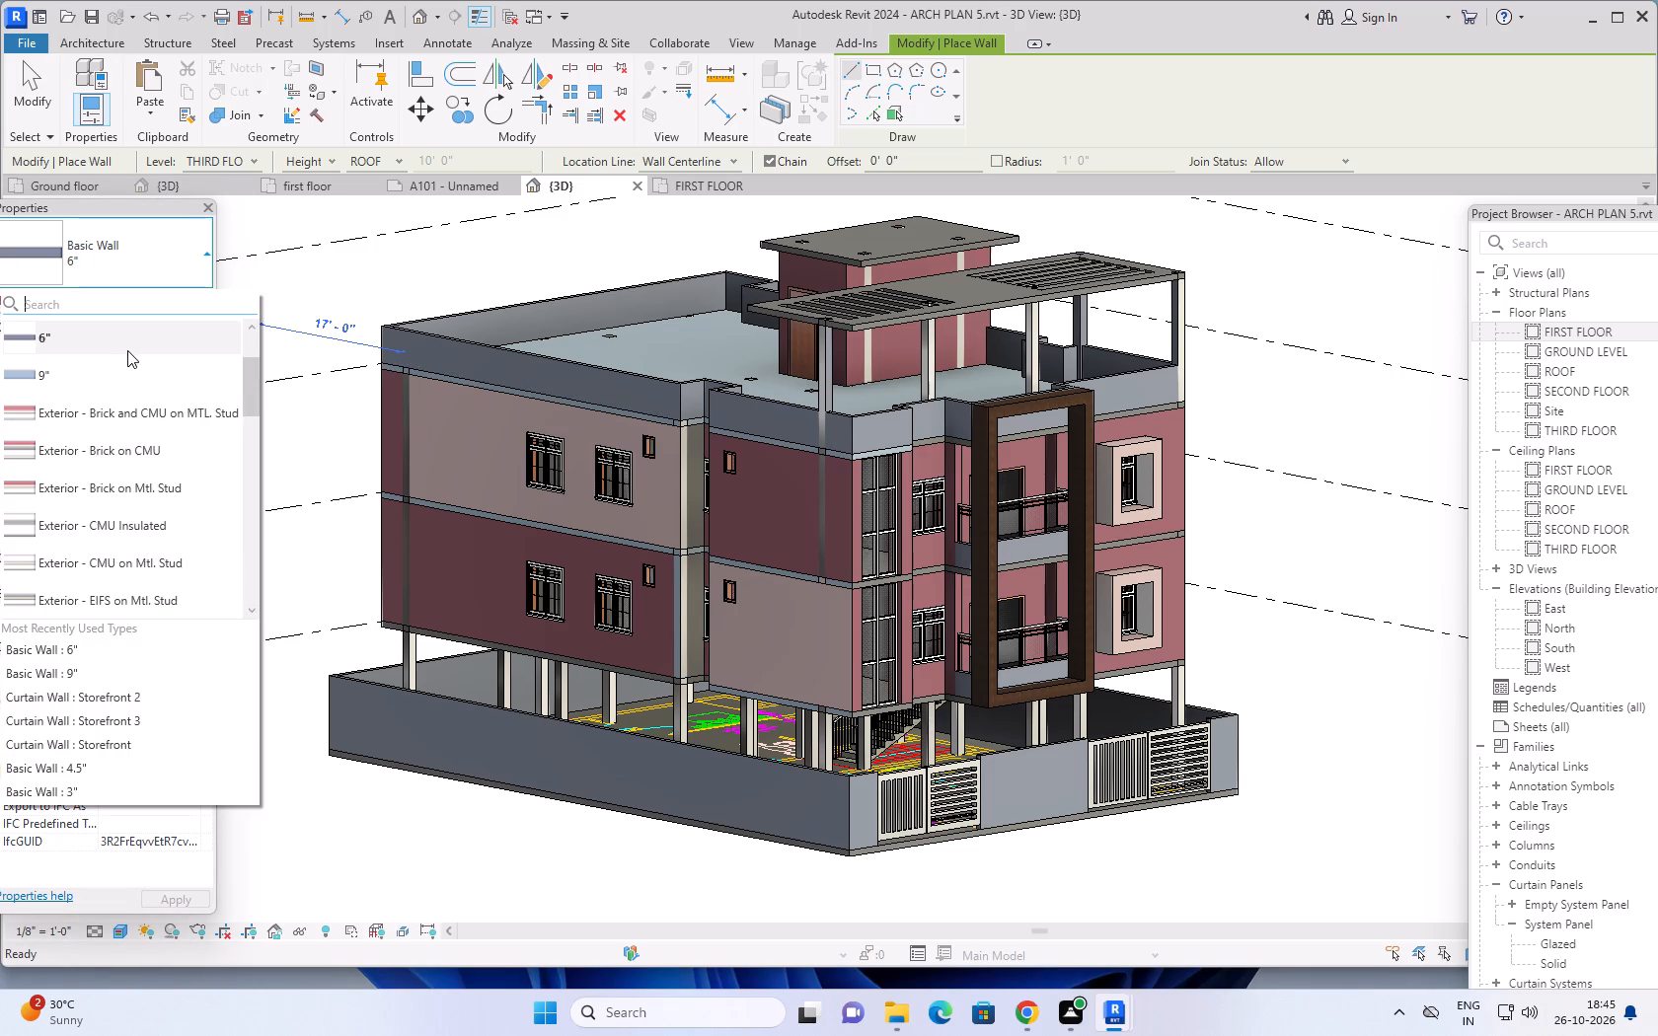
scroll(124, 352, "up", 3)
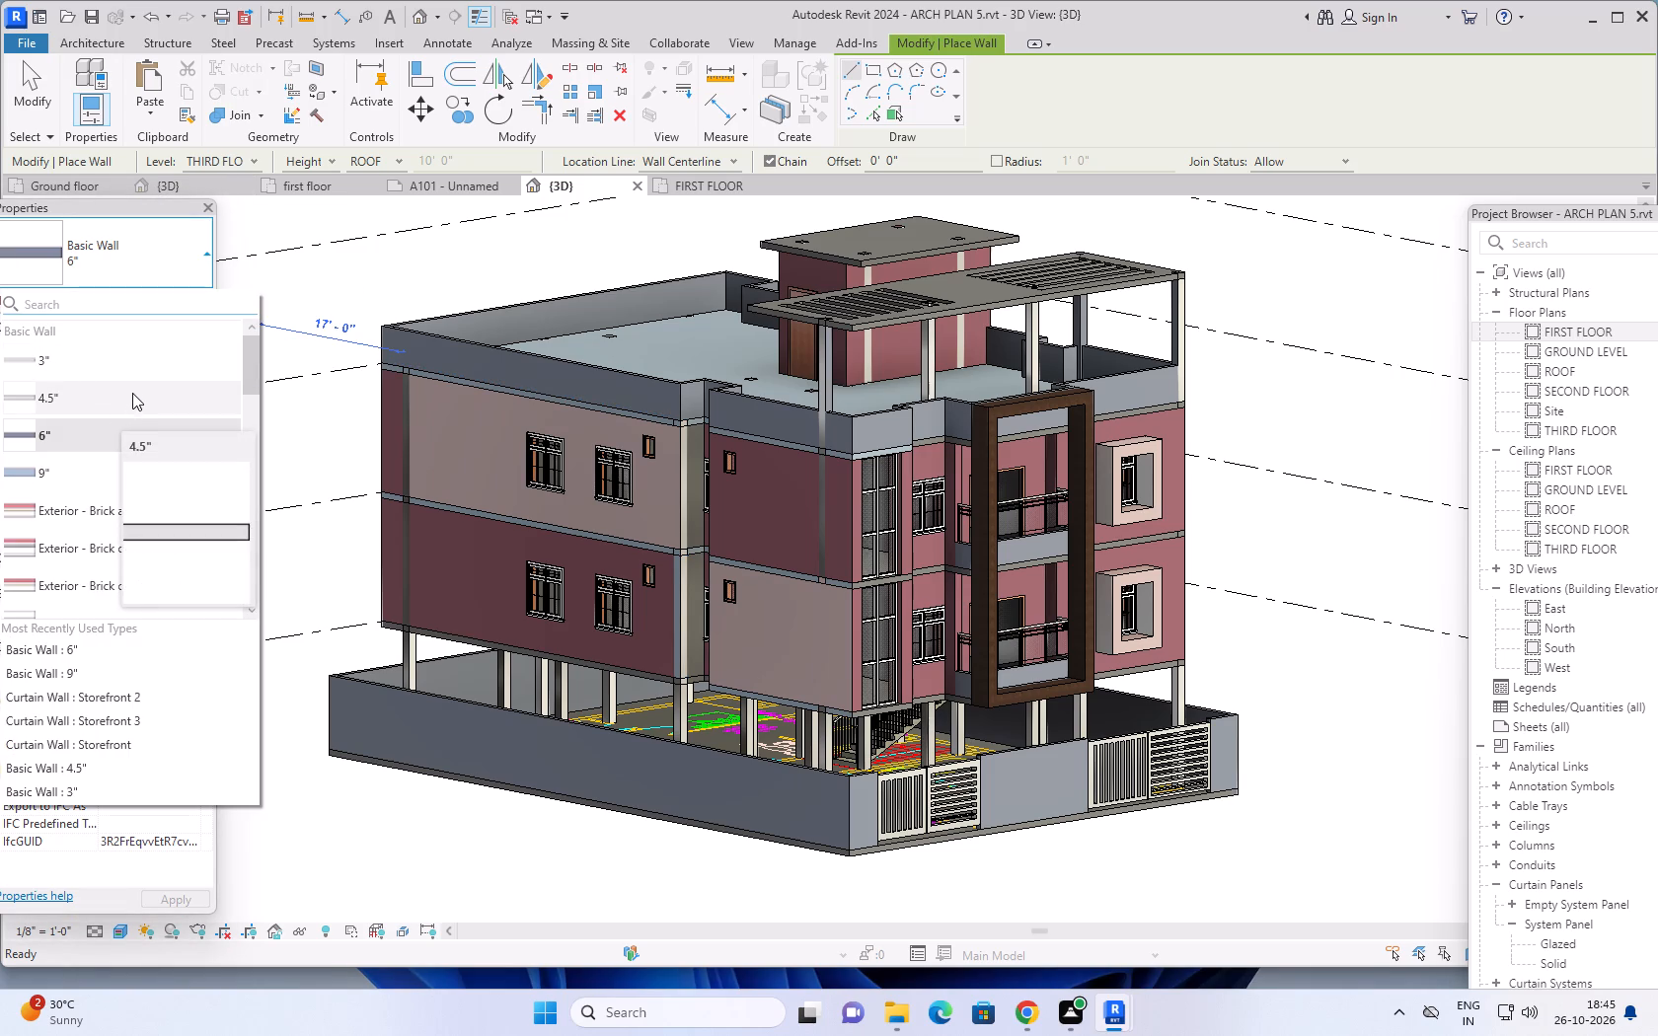
left_click(114, 469)
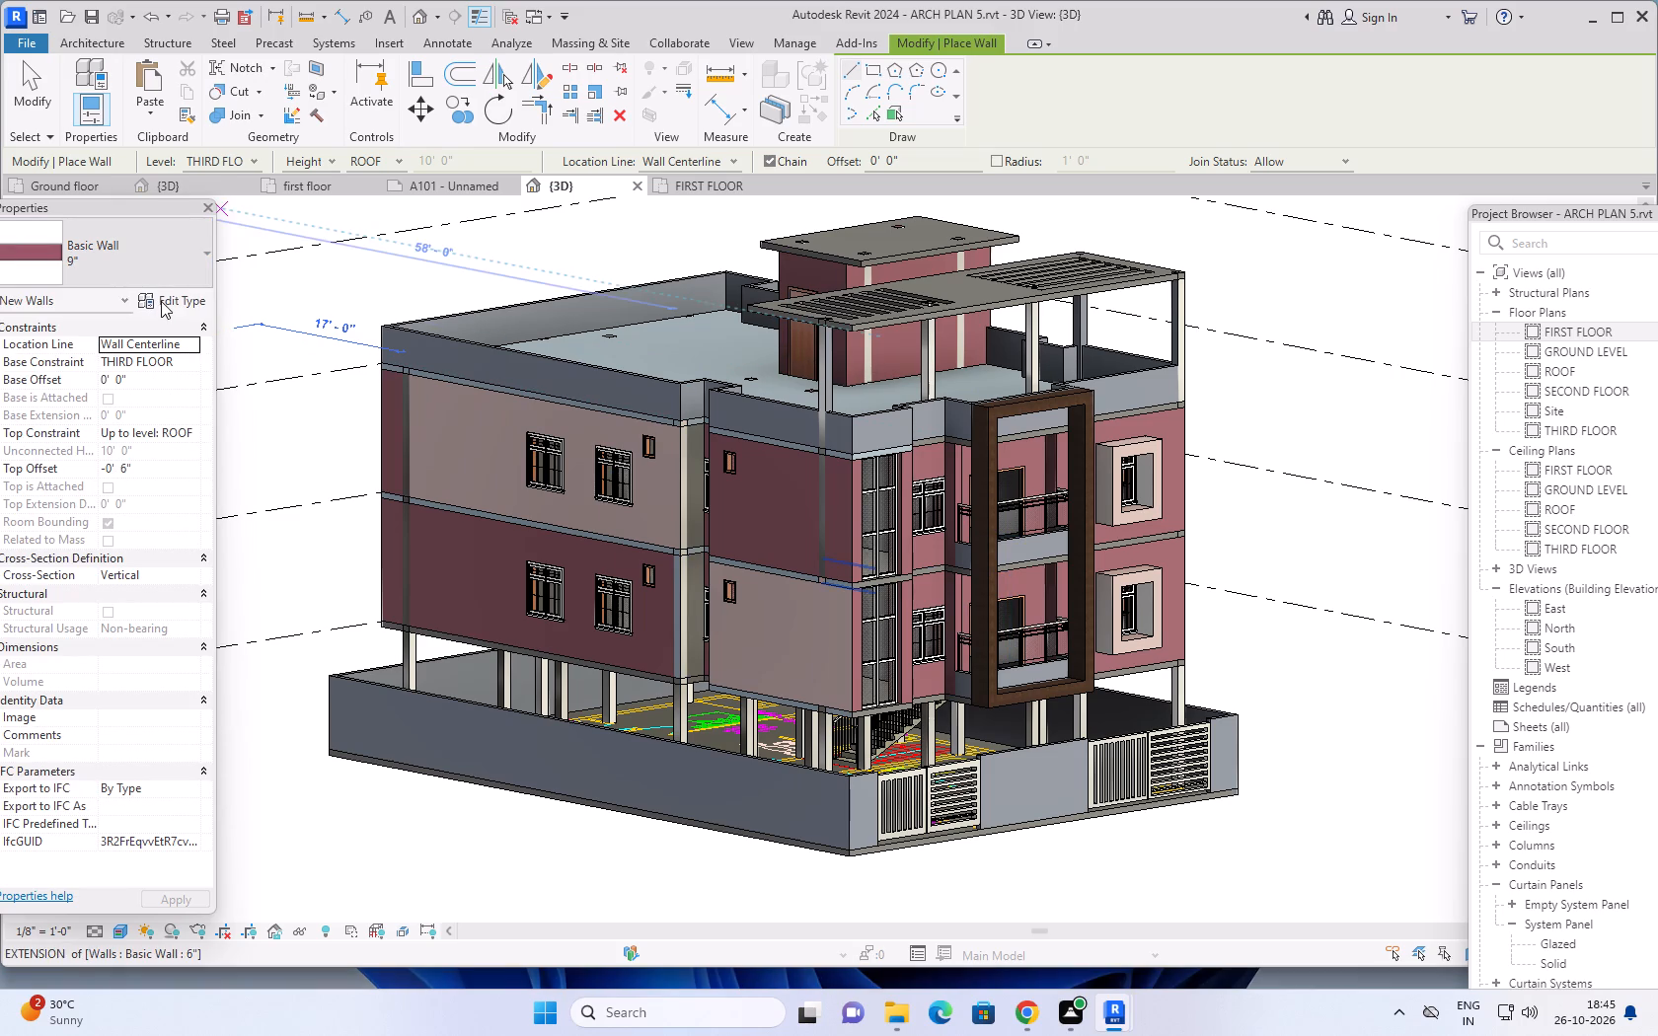
left_click(161, 301)
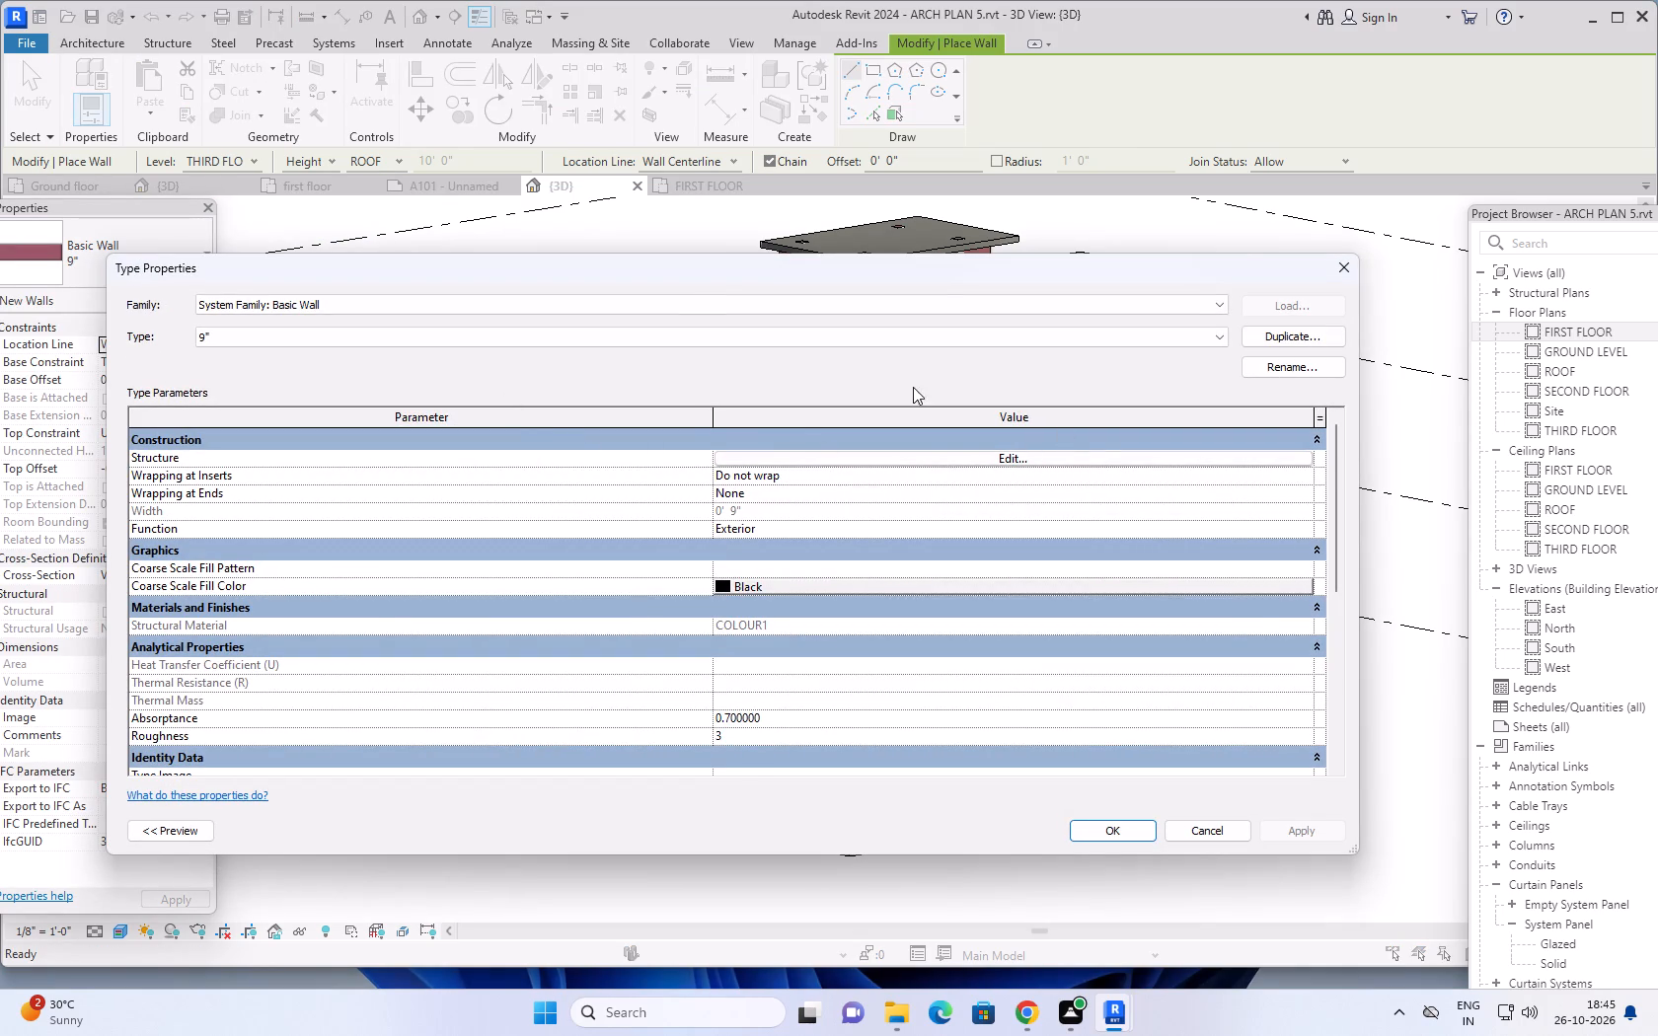
left_click(913, 456)
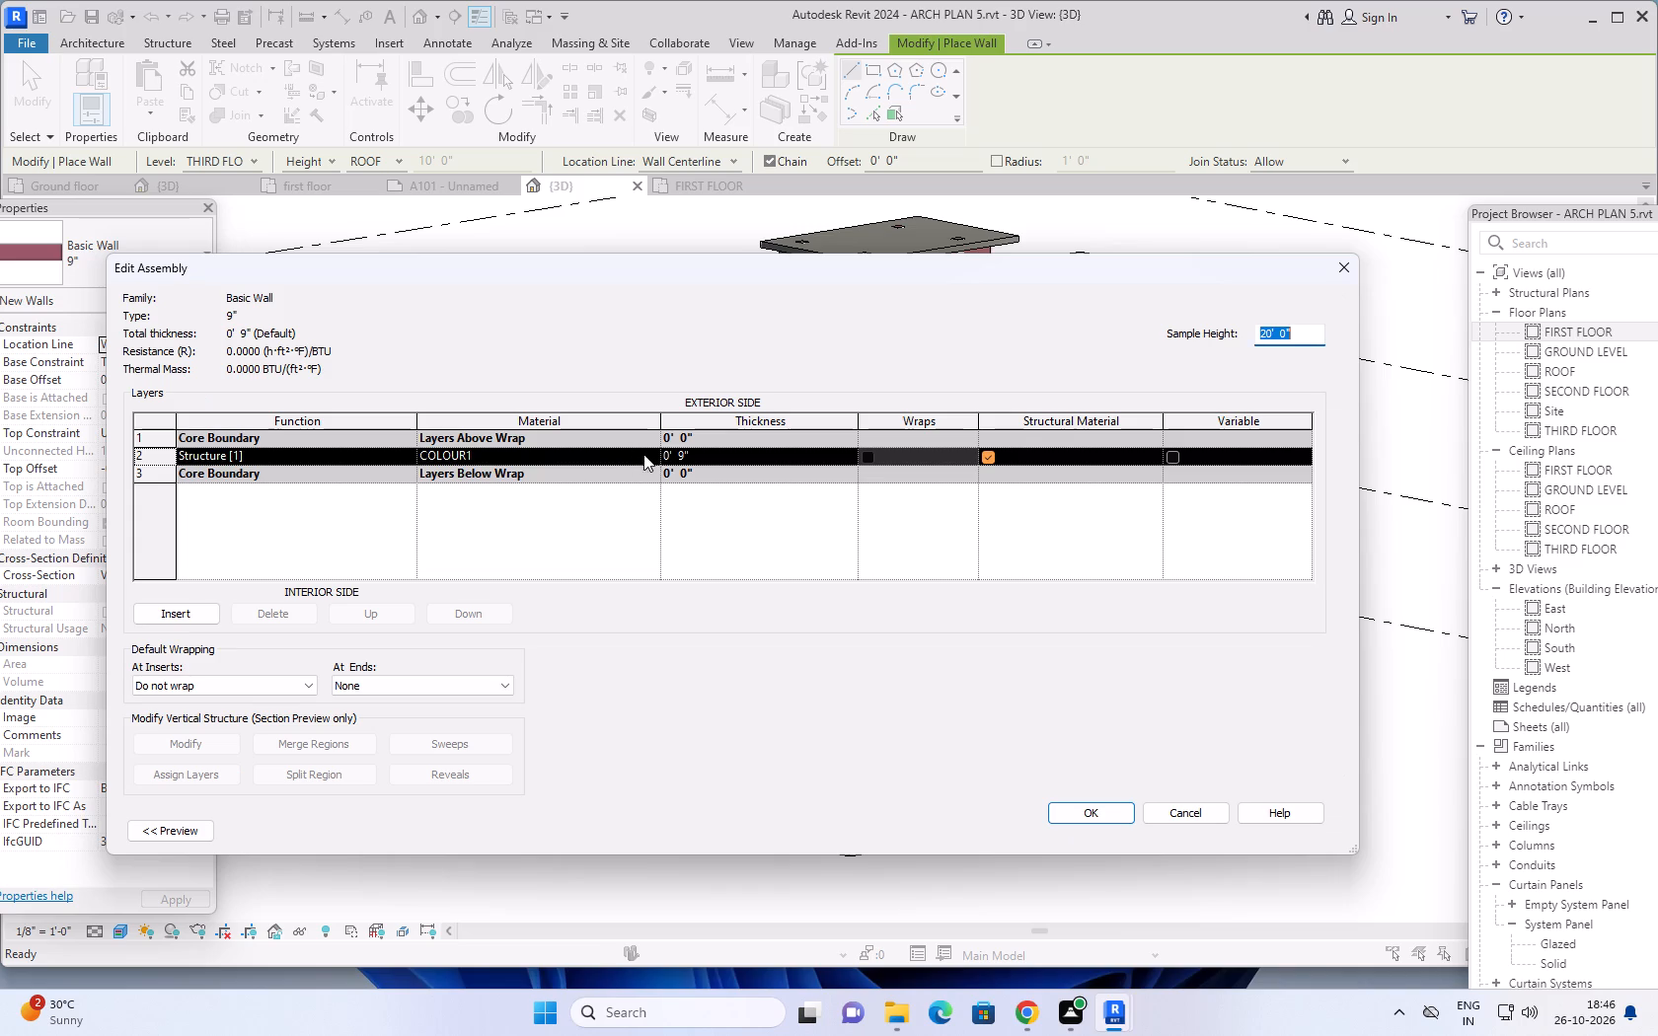
left_click(645, 453)
left_click(646, 454)
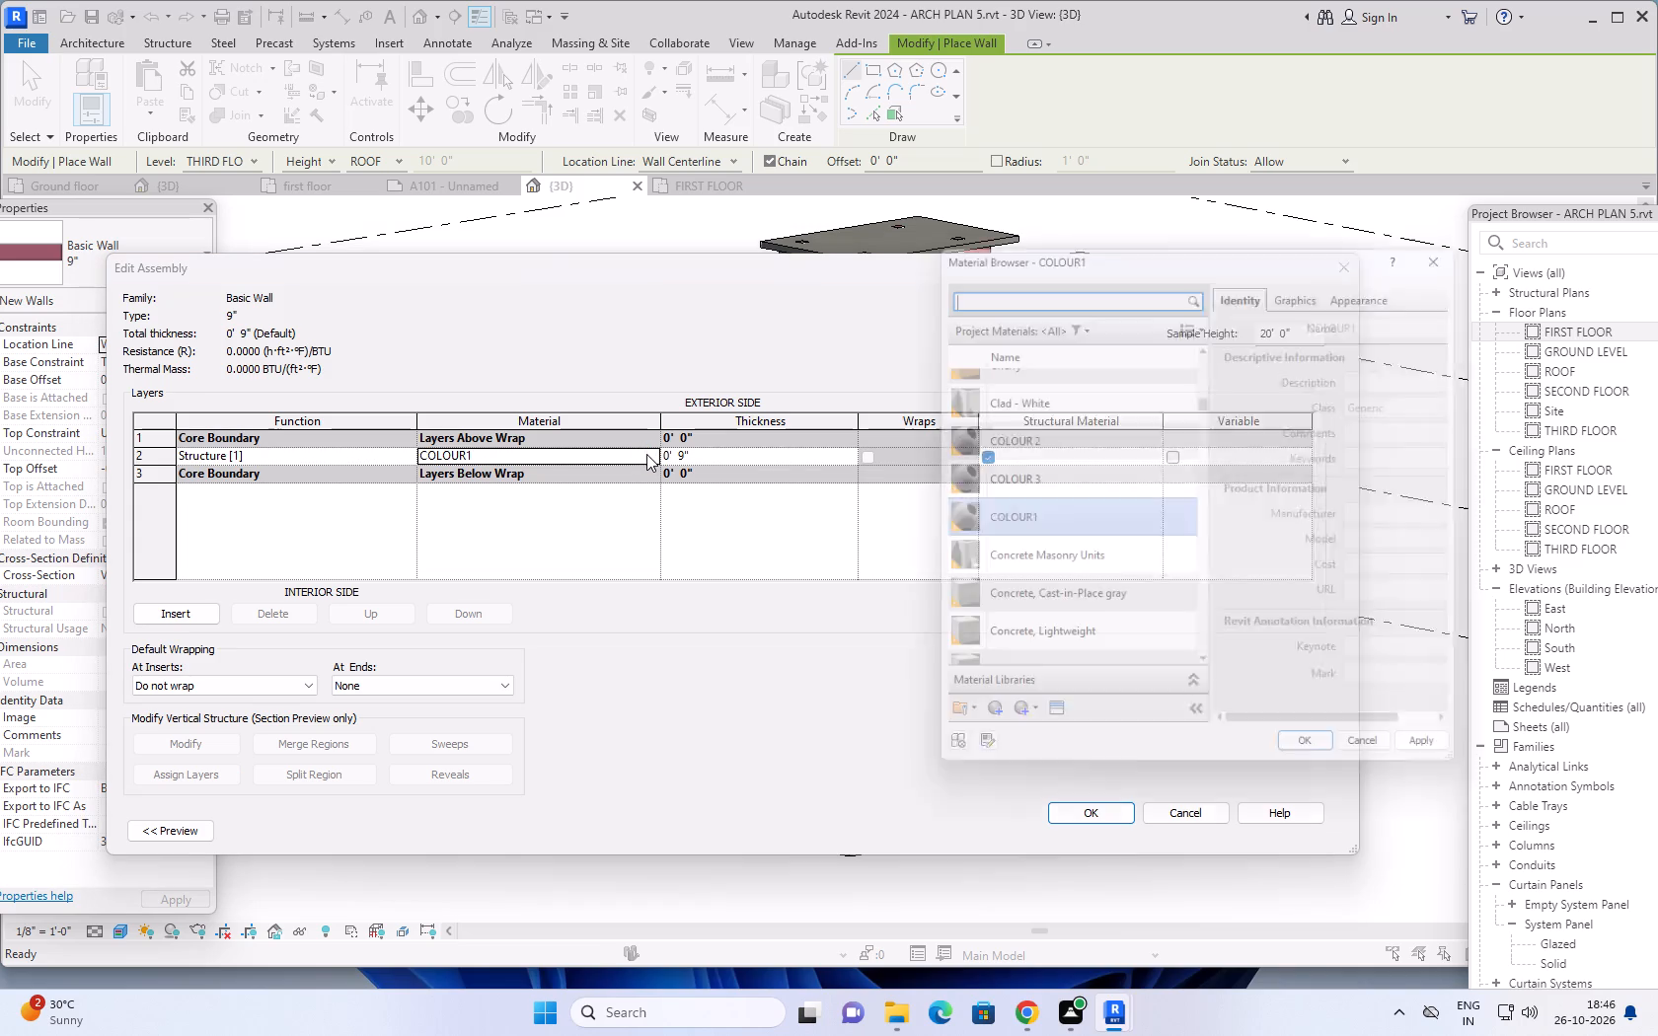
left_click(1047, 475)
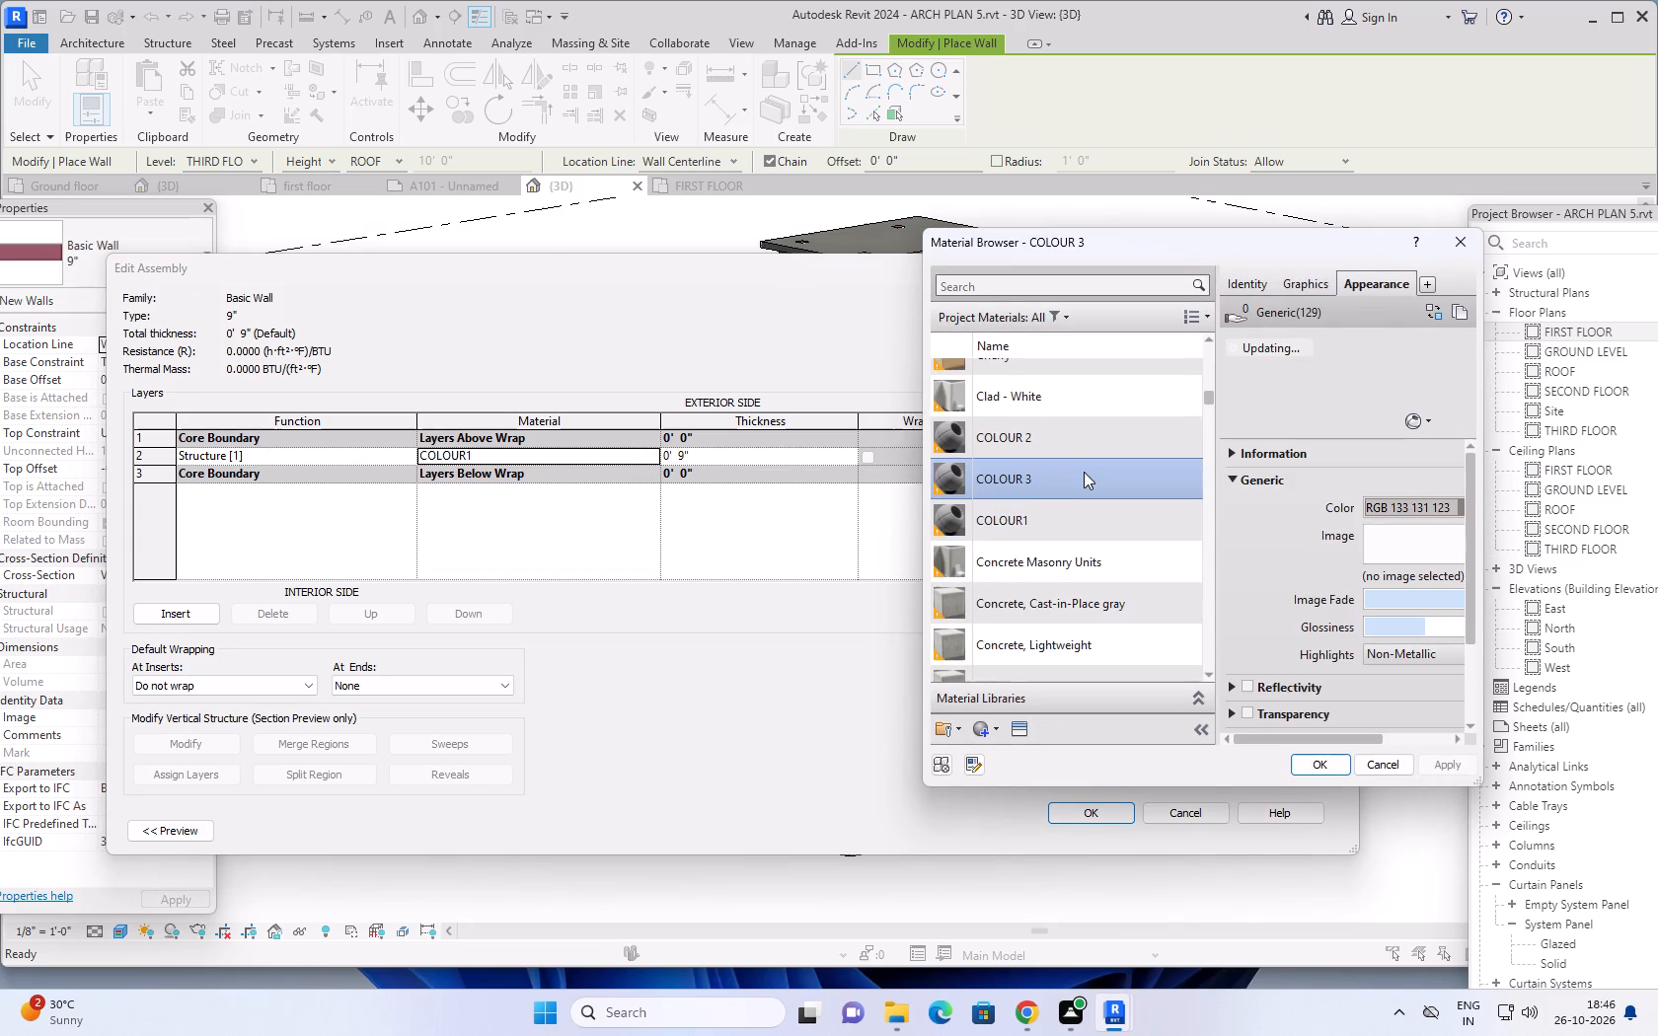
left_click(1076, 441)
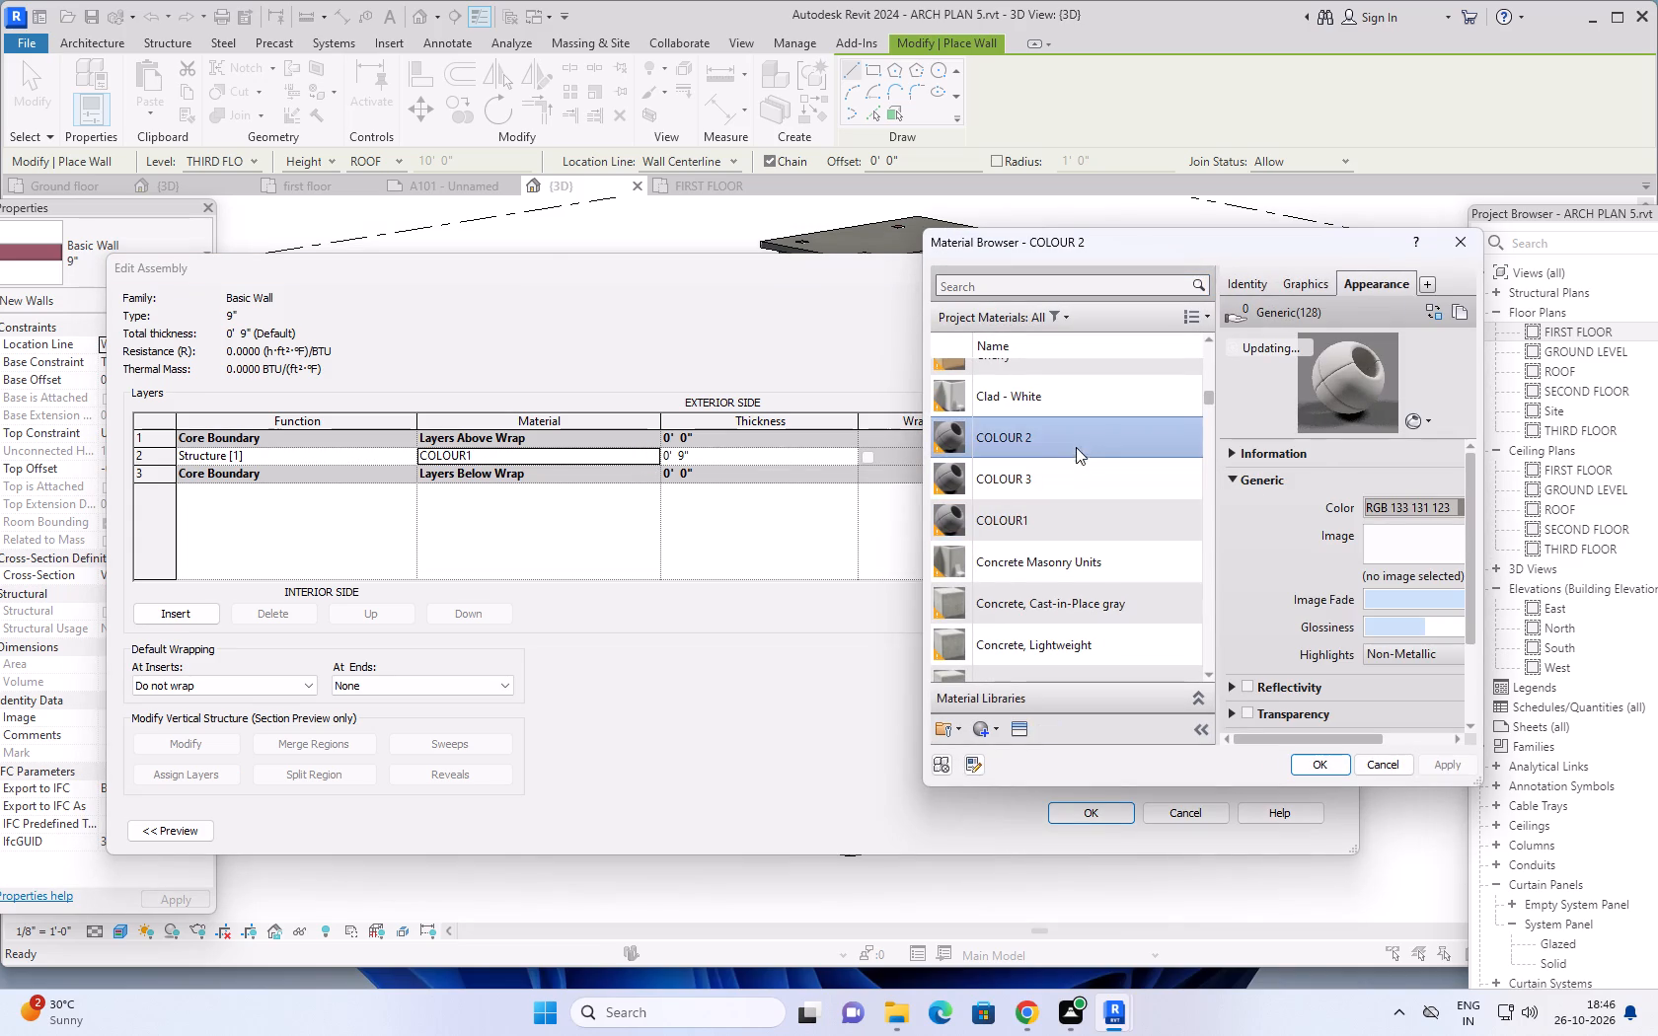
left_click(1088, 483)
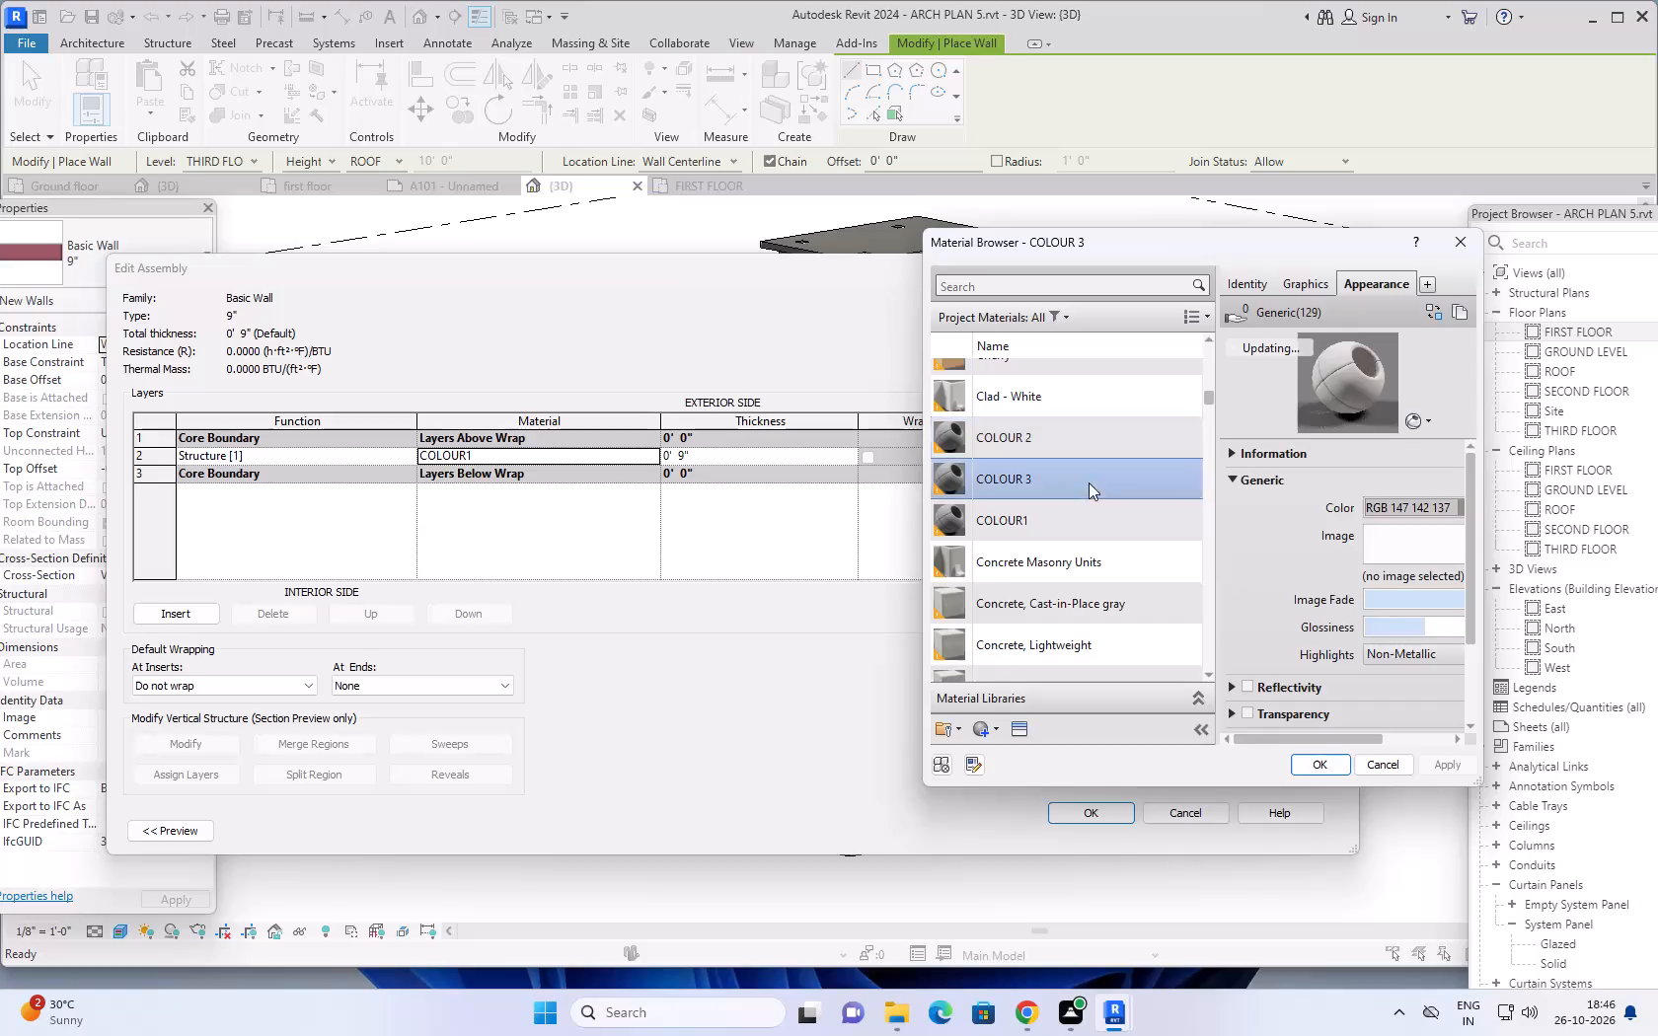
left_click(1332, 761)
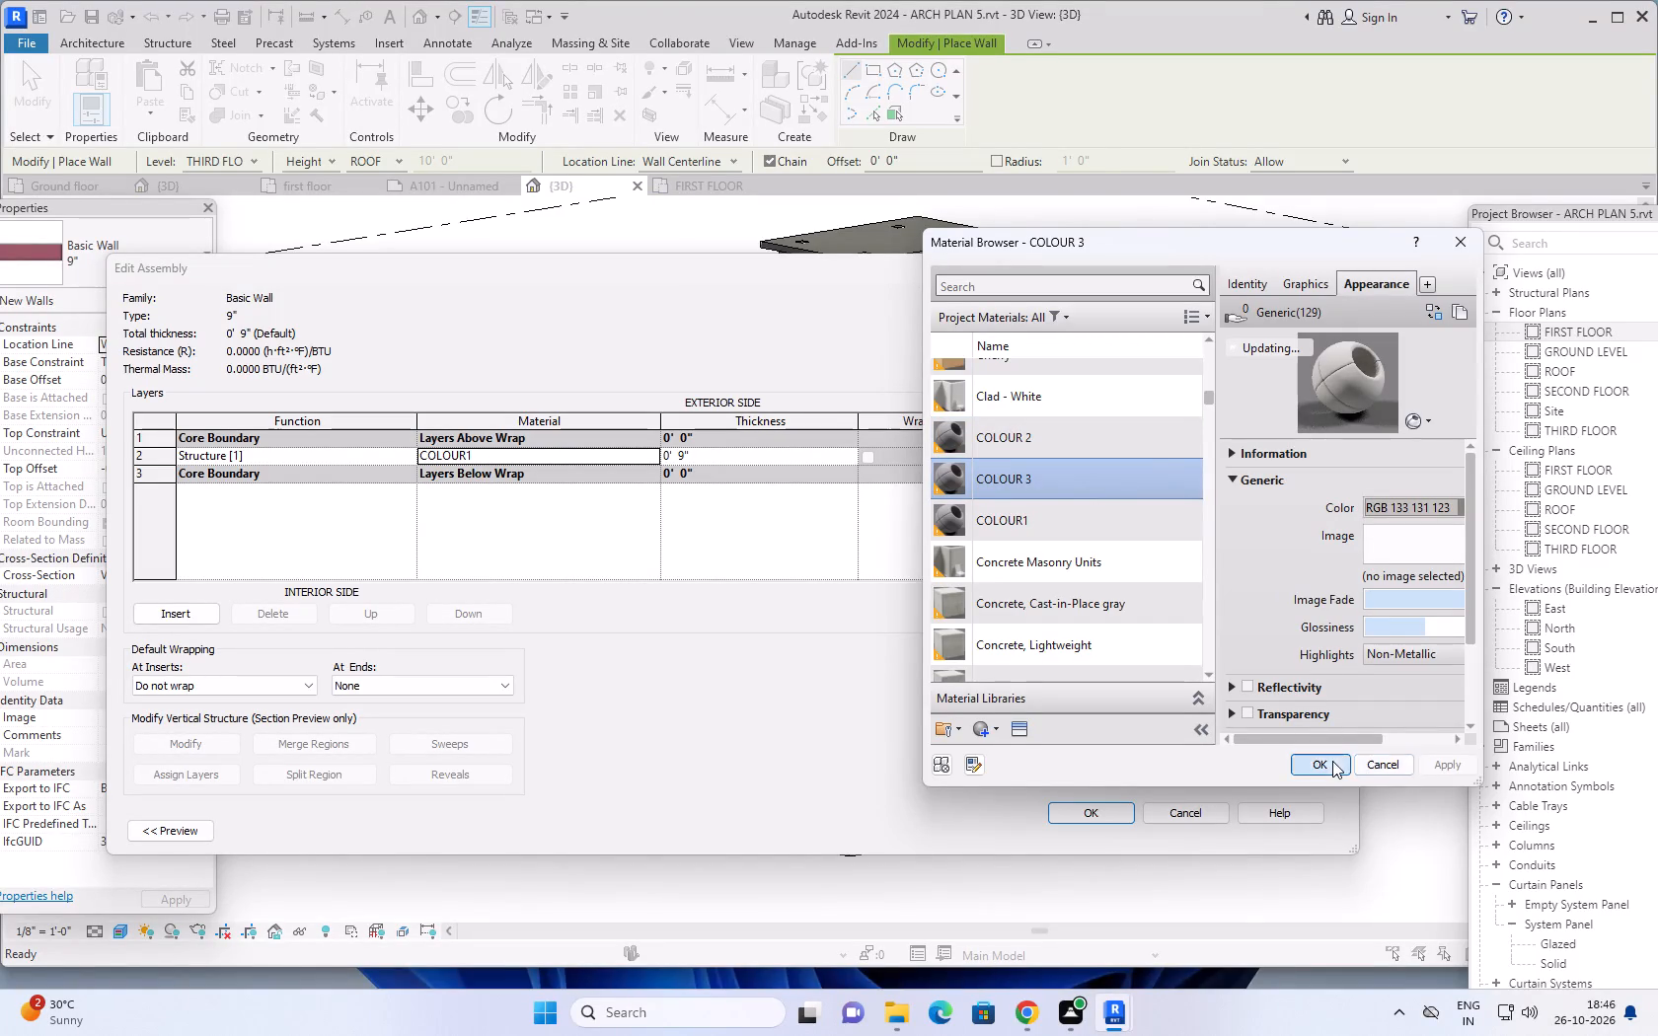
left_click(1129, 808)
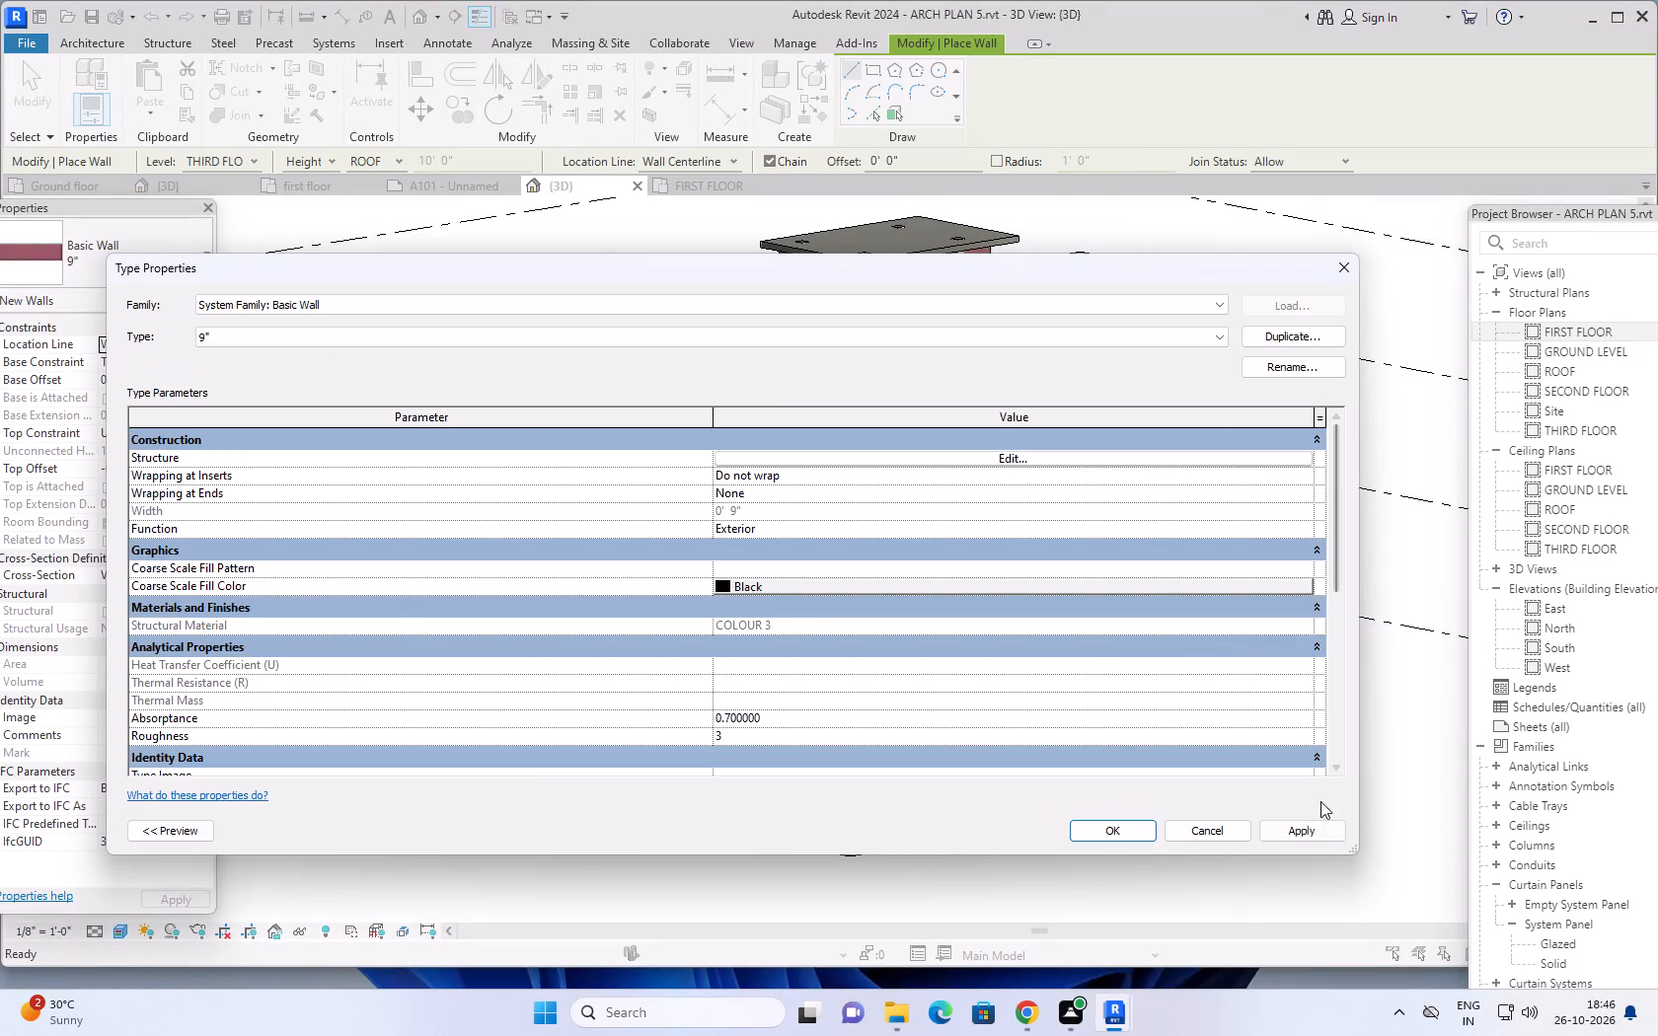
left_click(1303, 829)
left_click(1122, 827)
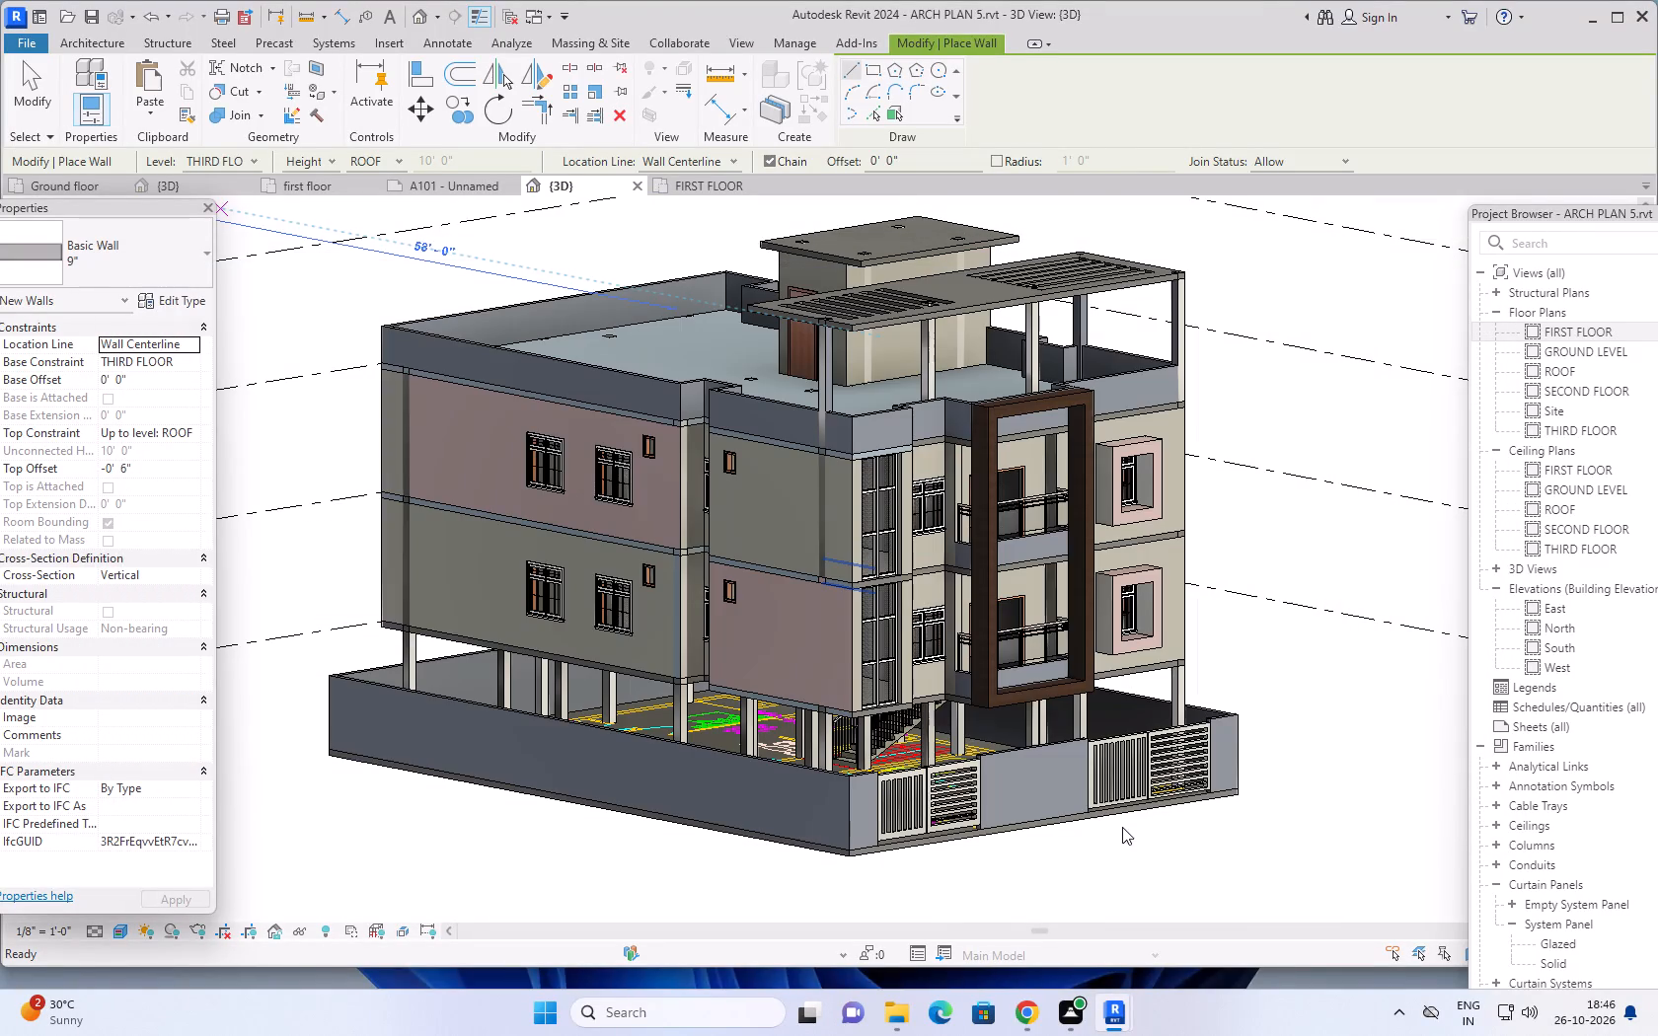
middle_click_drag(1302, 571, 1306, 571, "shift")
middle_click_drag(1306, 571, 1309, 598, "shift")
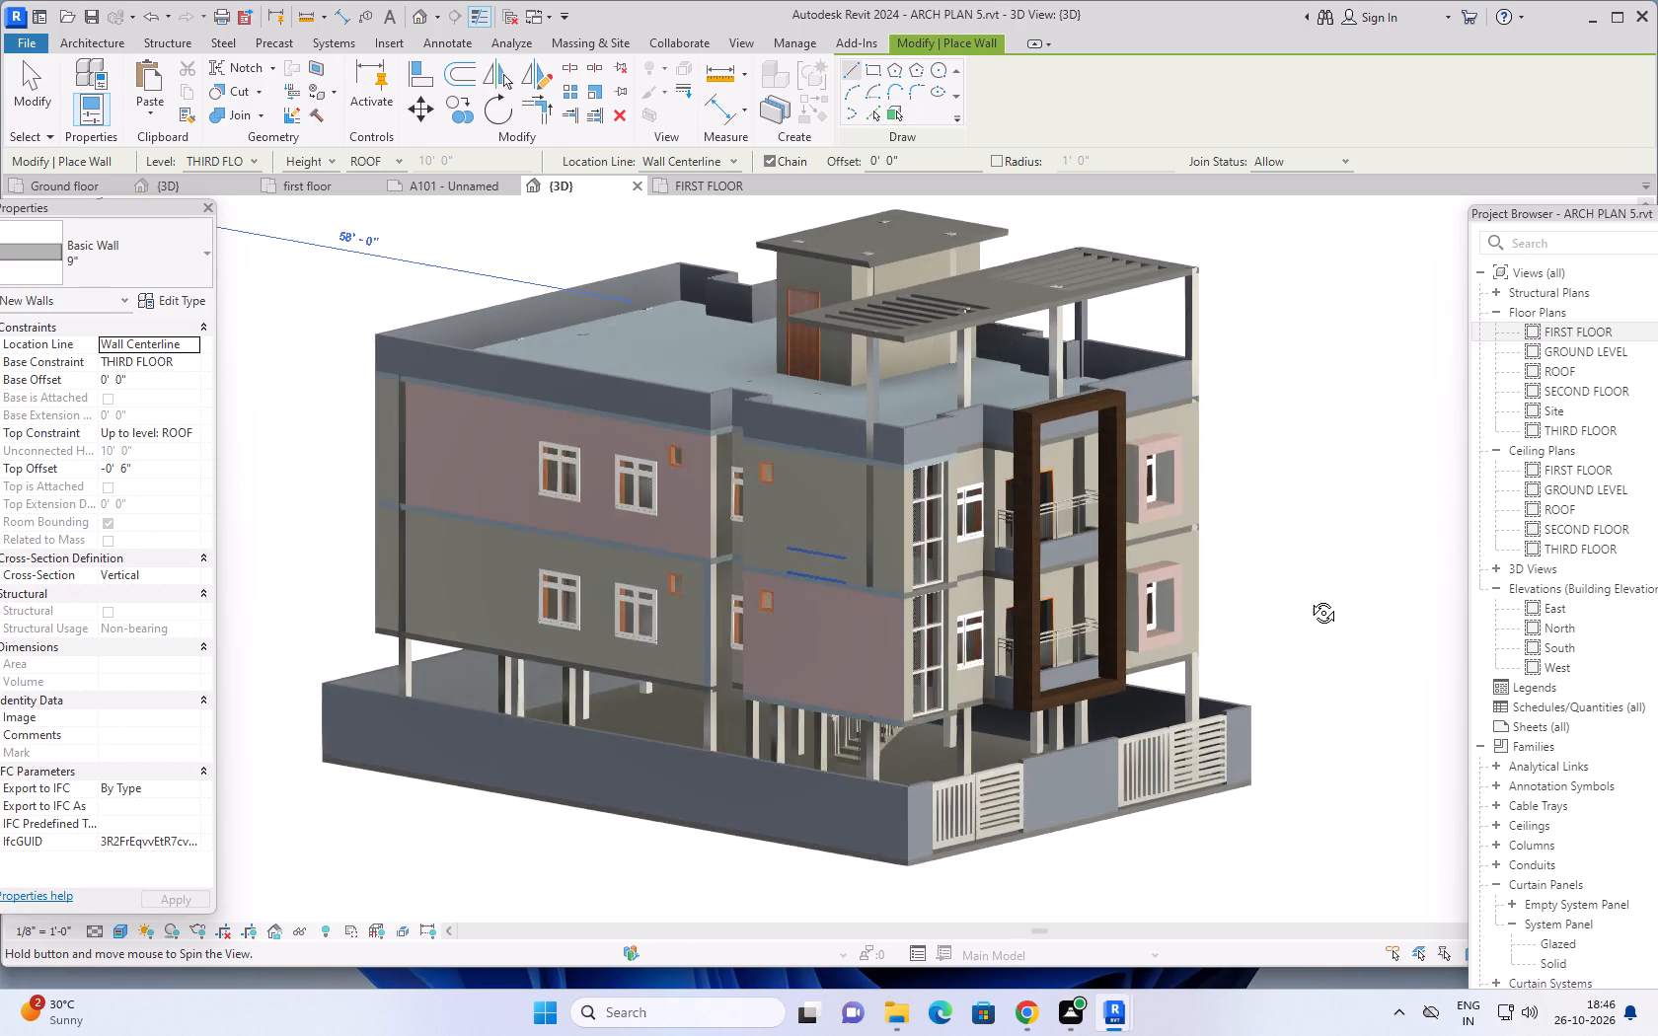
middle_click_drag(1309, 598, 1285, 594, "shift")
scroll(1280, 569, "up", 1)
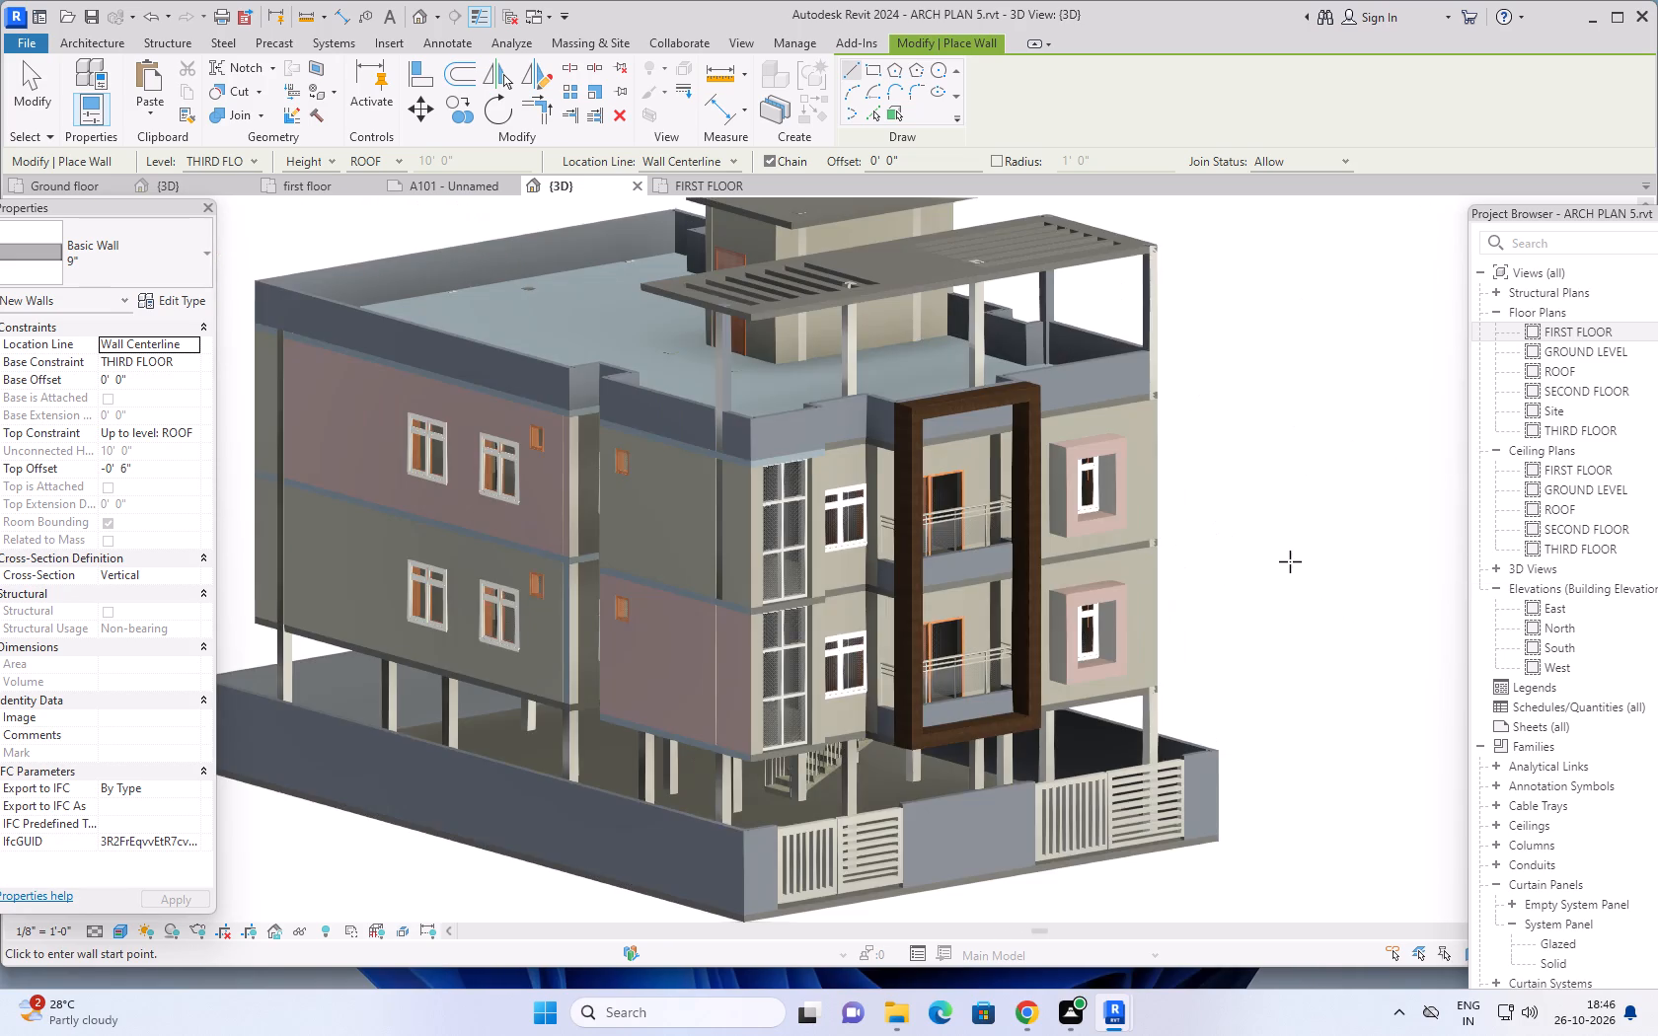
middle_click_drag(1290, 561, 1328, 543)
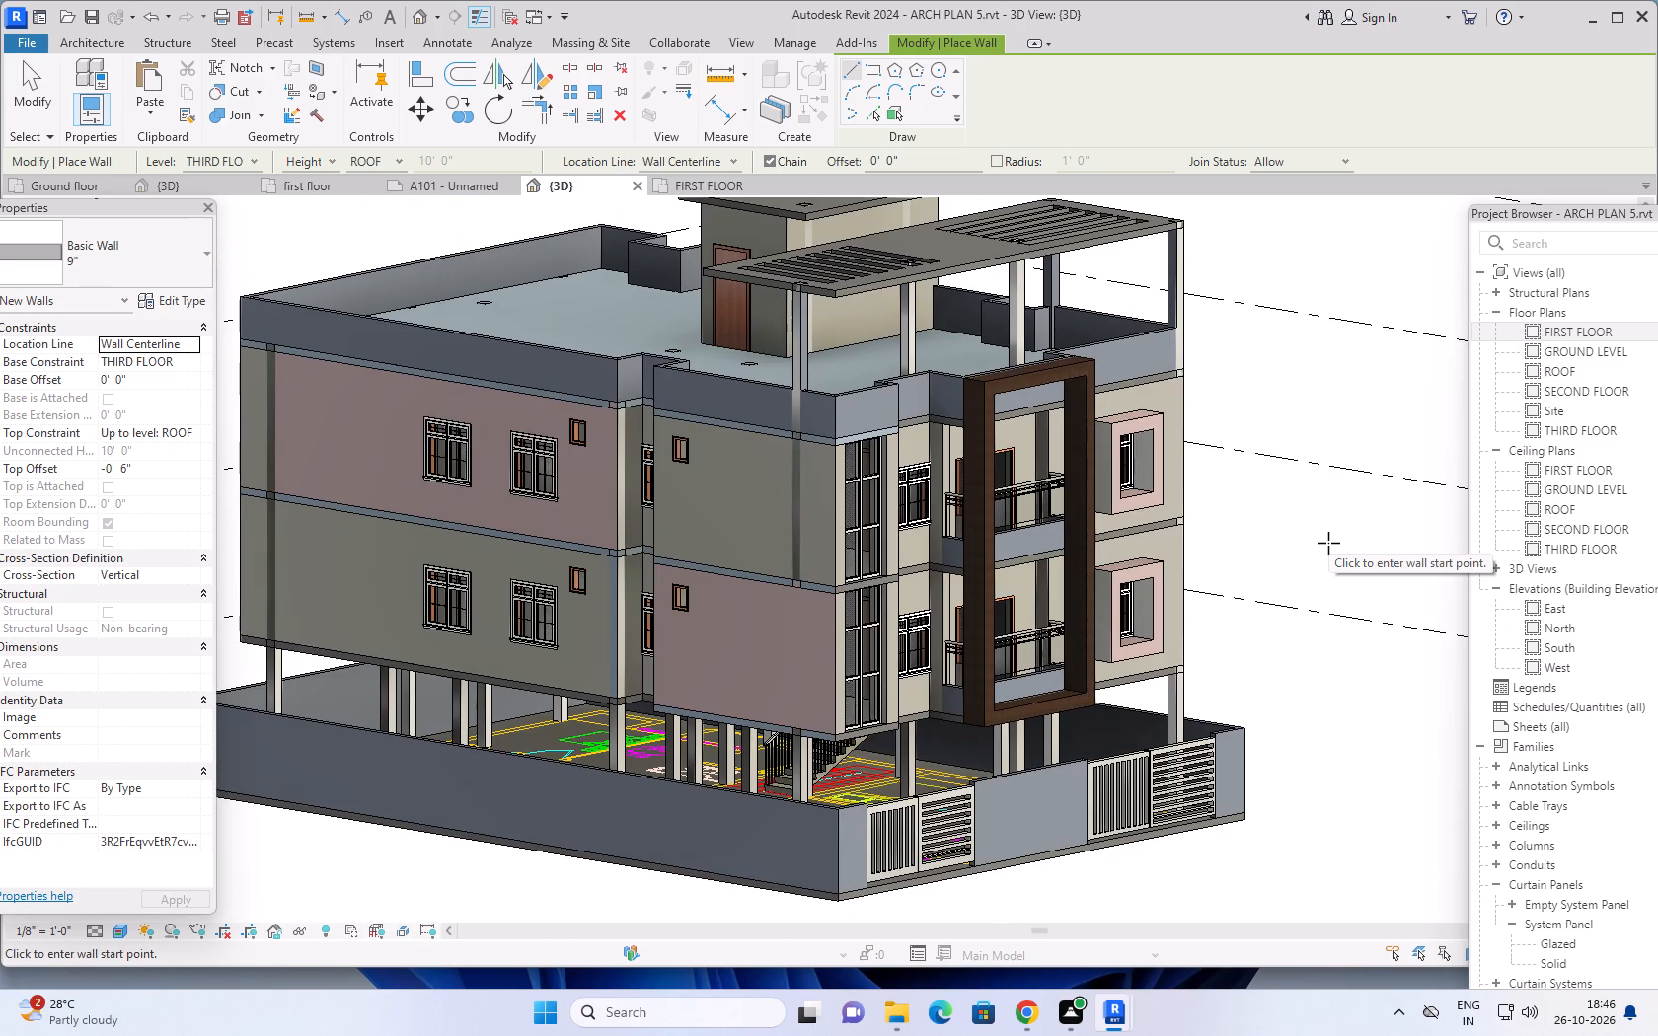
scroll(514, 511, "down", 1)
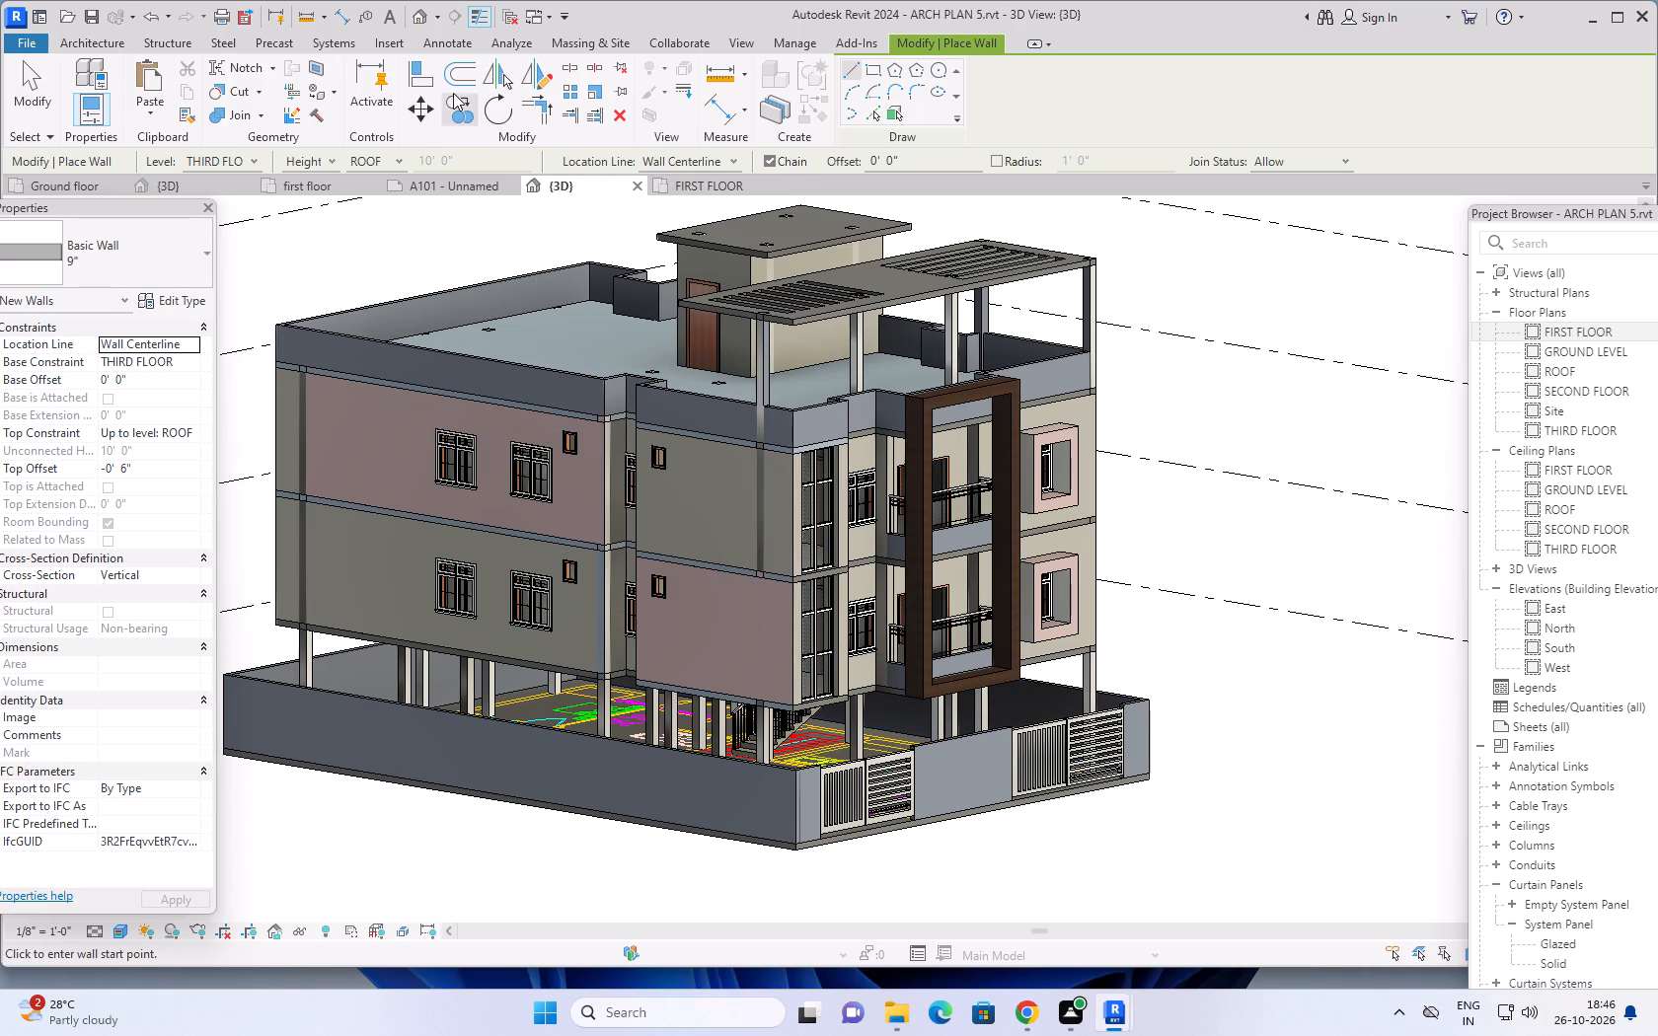
Paint the upper-storey side wall face, trying COLOUR 3 and COLOUR 2 before settling on COLOUR1.
left_click(311, 87)
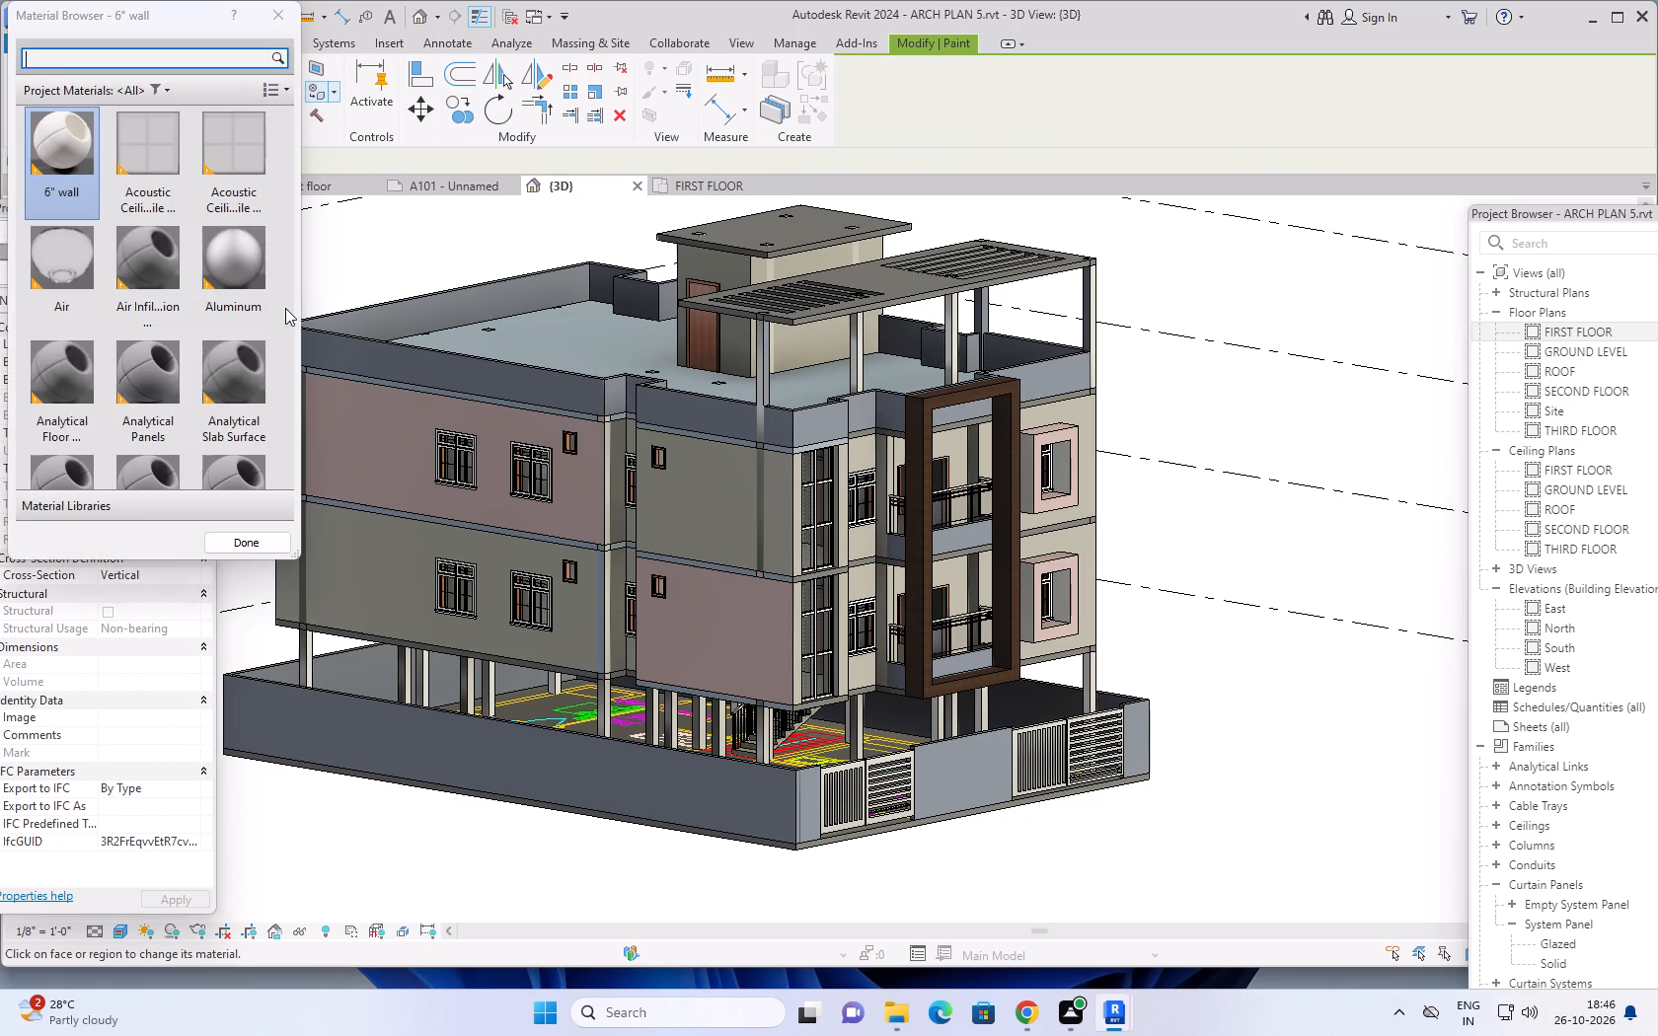
scroll(153, 272, "down", 4)
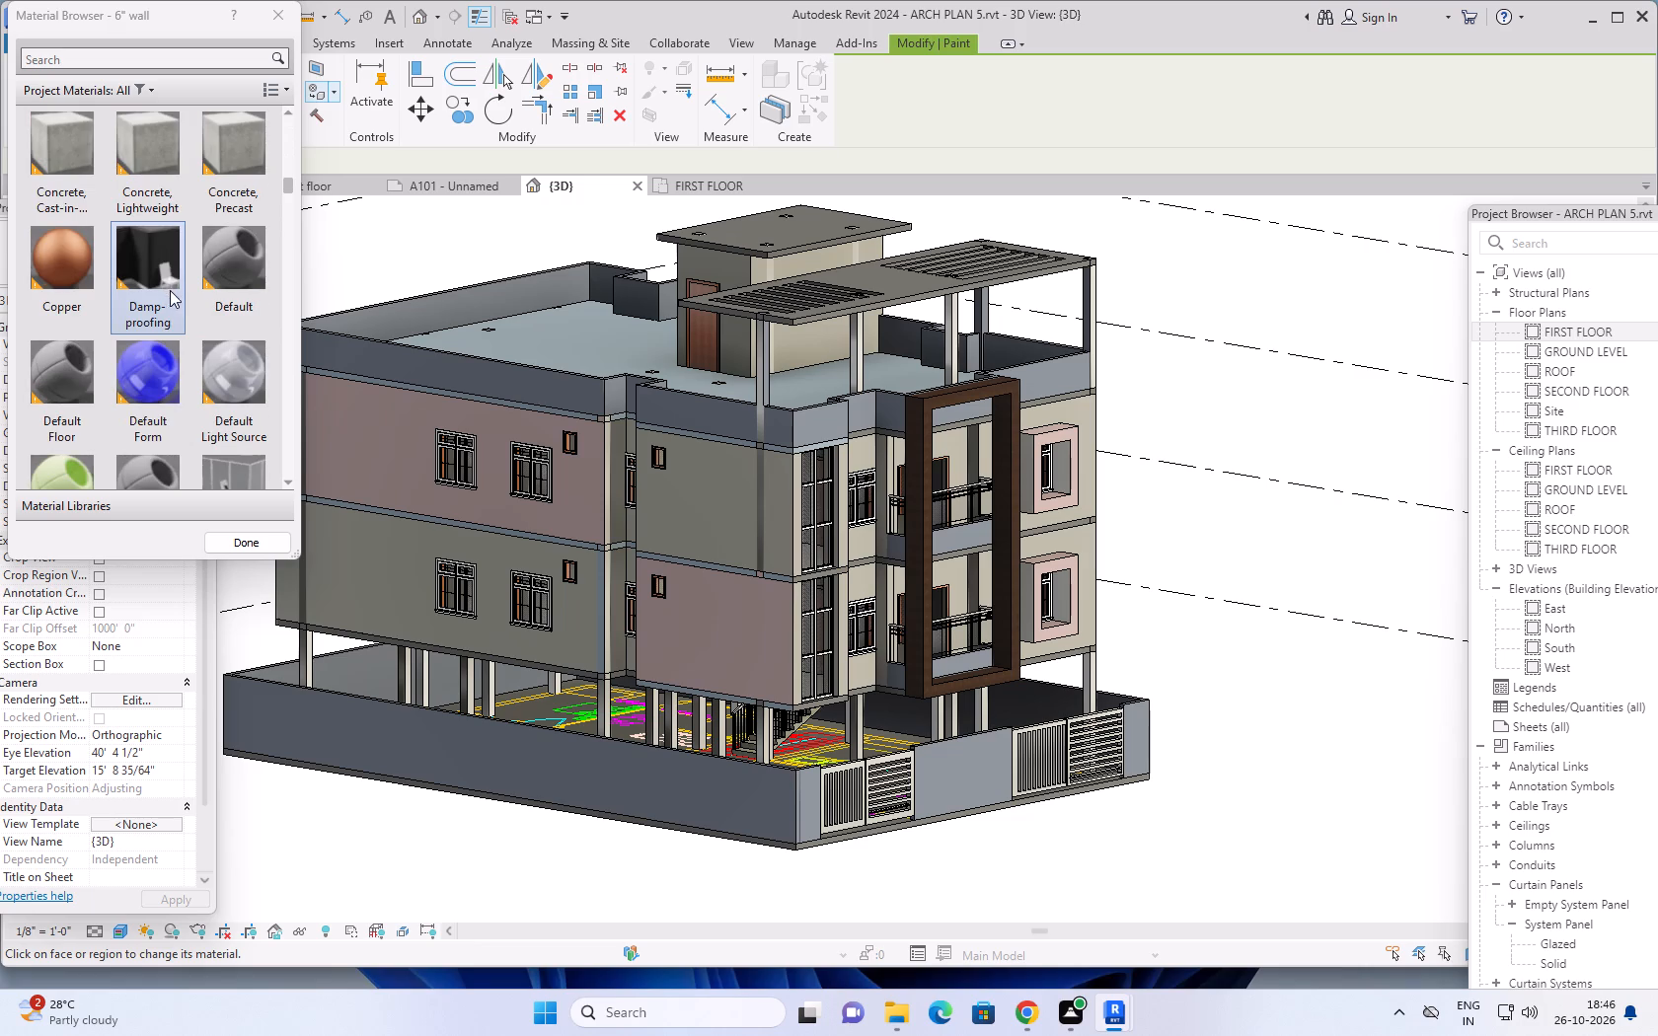
scroll(174, 310, "down", 2)
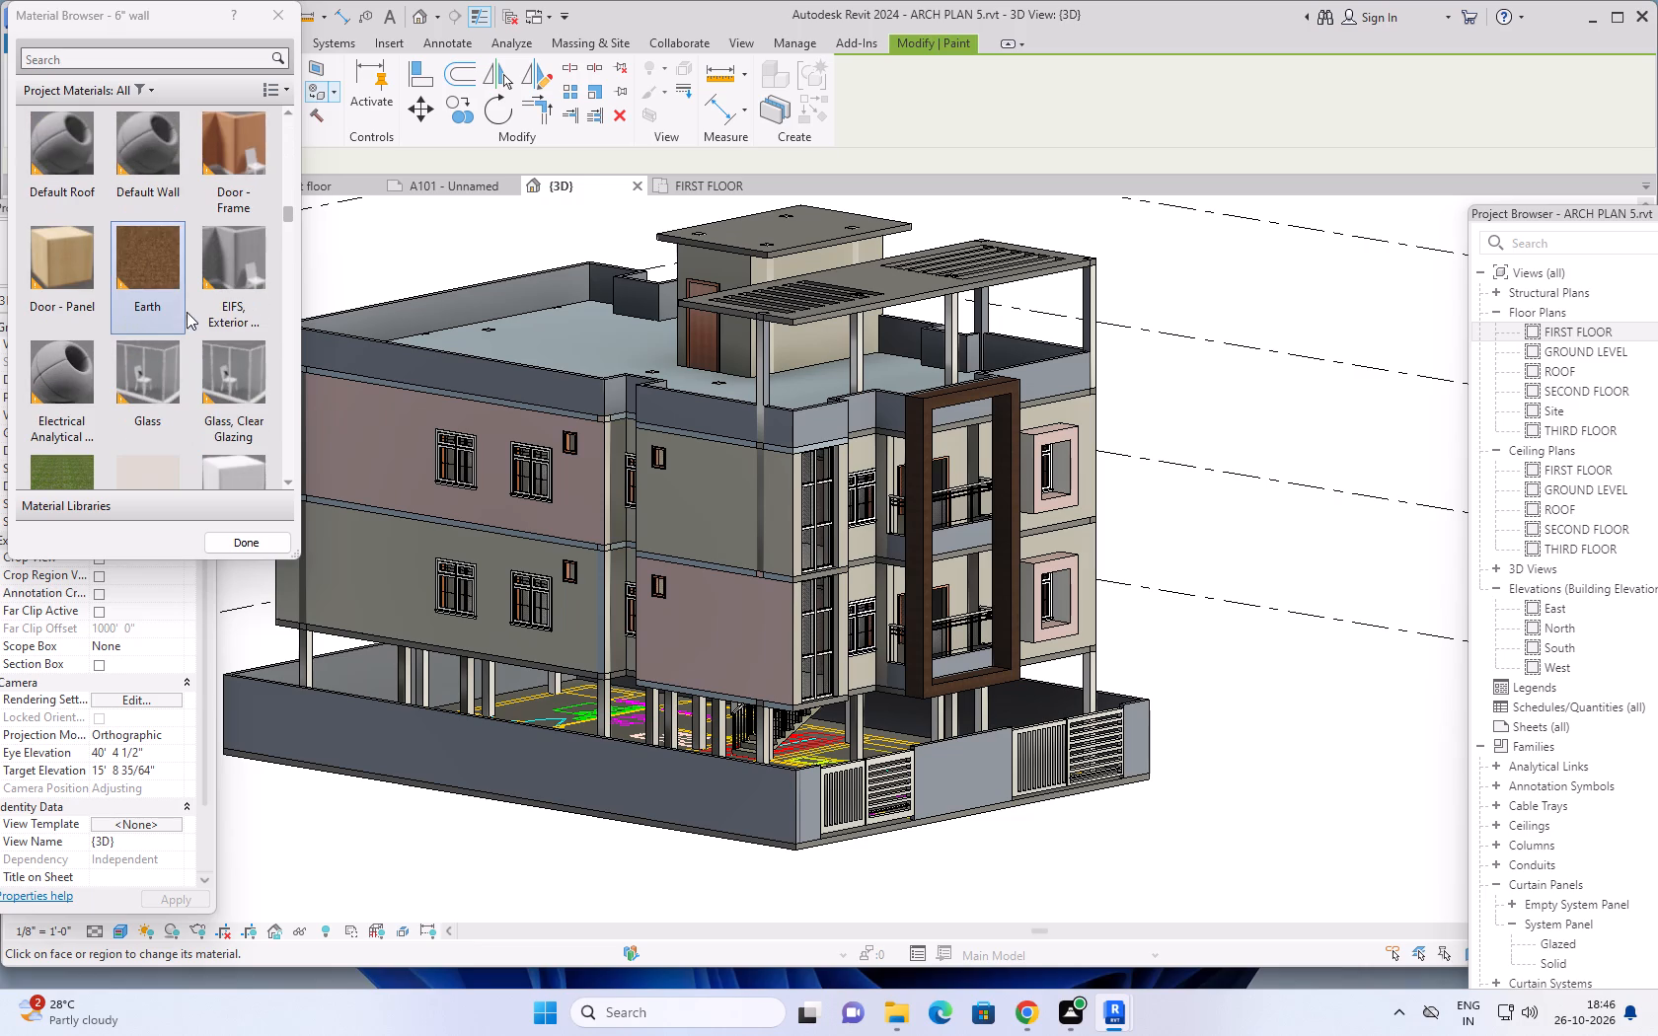
scroll(176, 306, "up", 3)
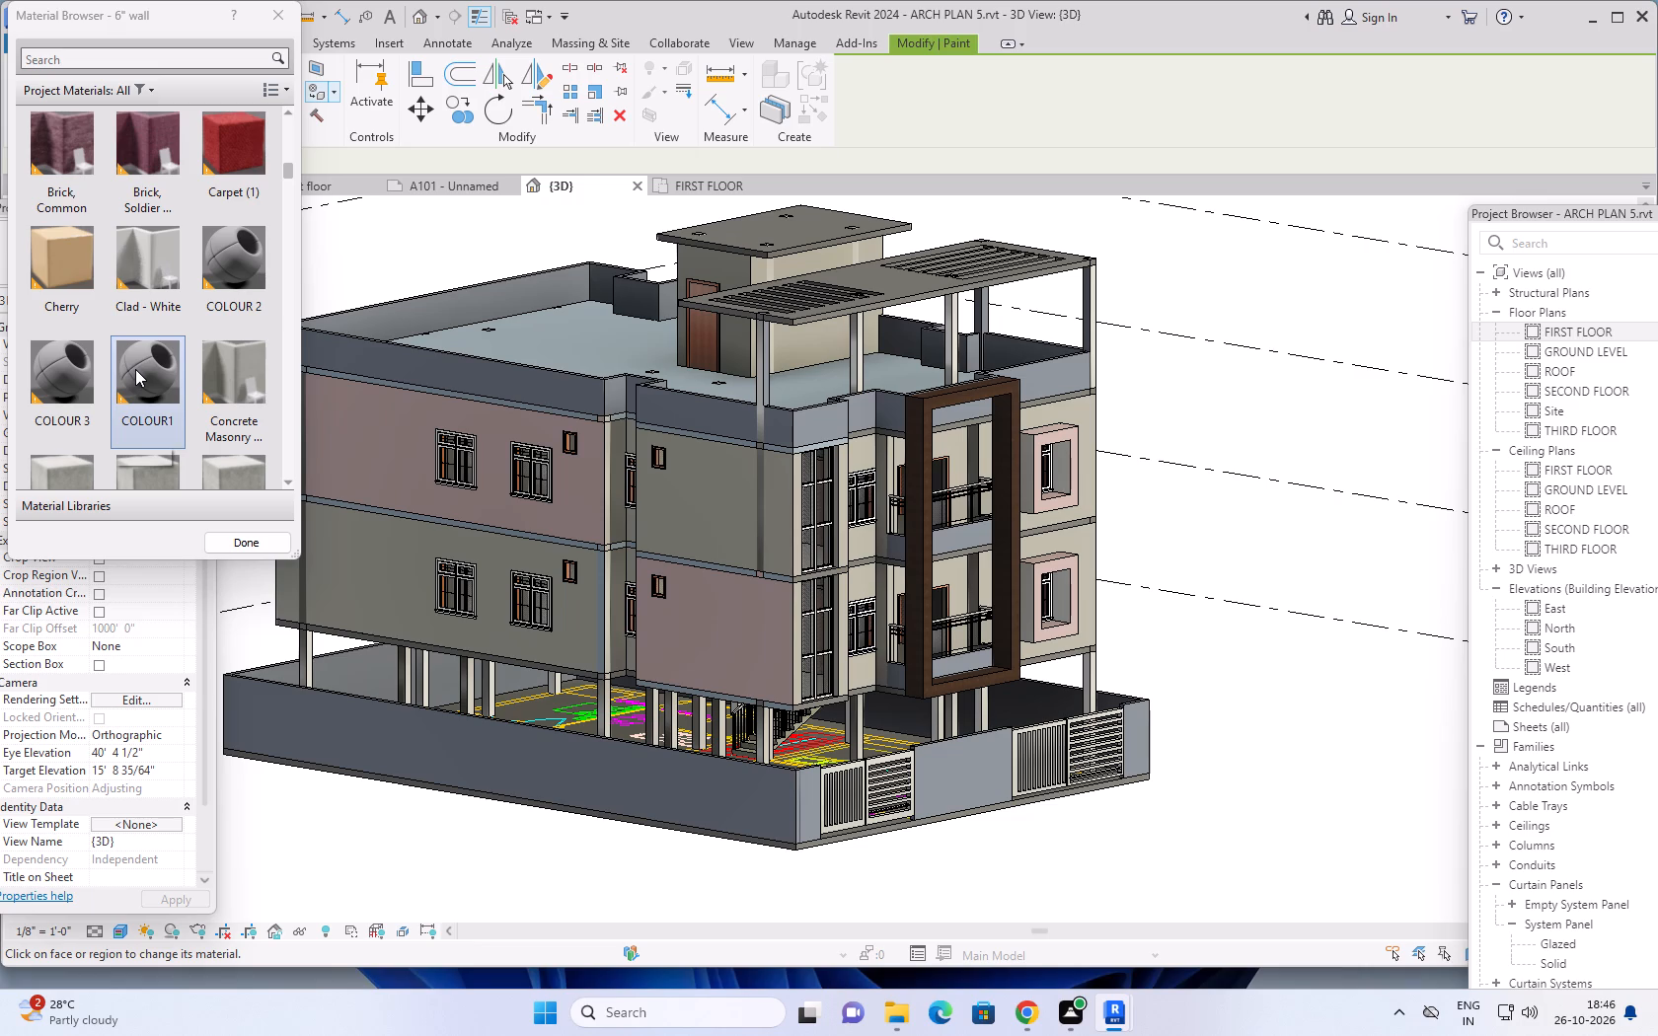
left_click(71, 379)
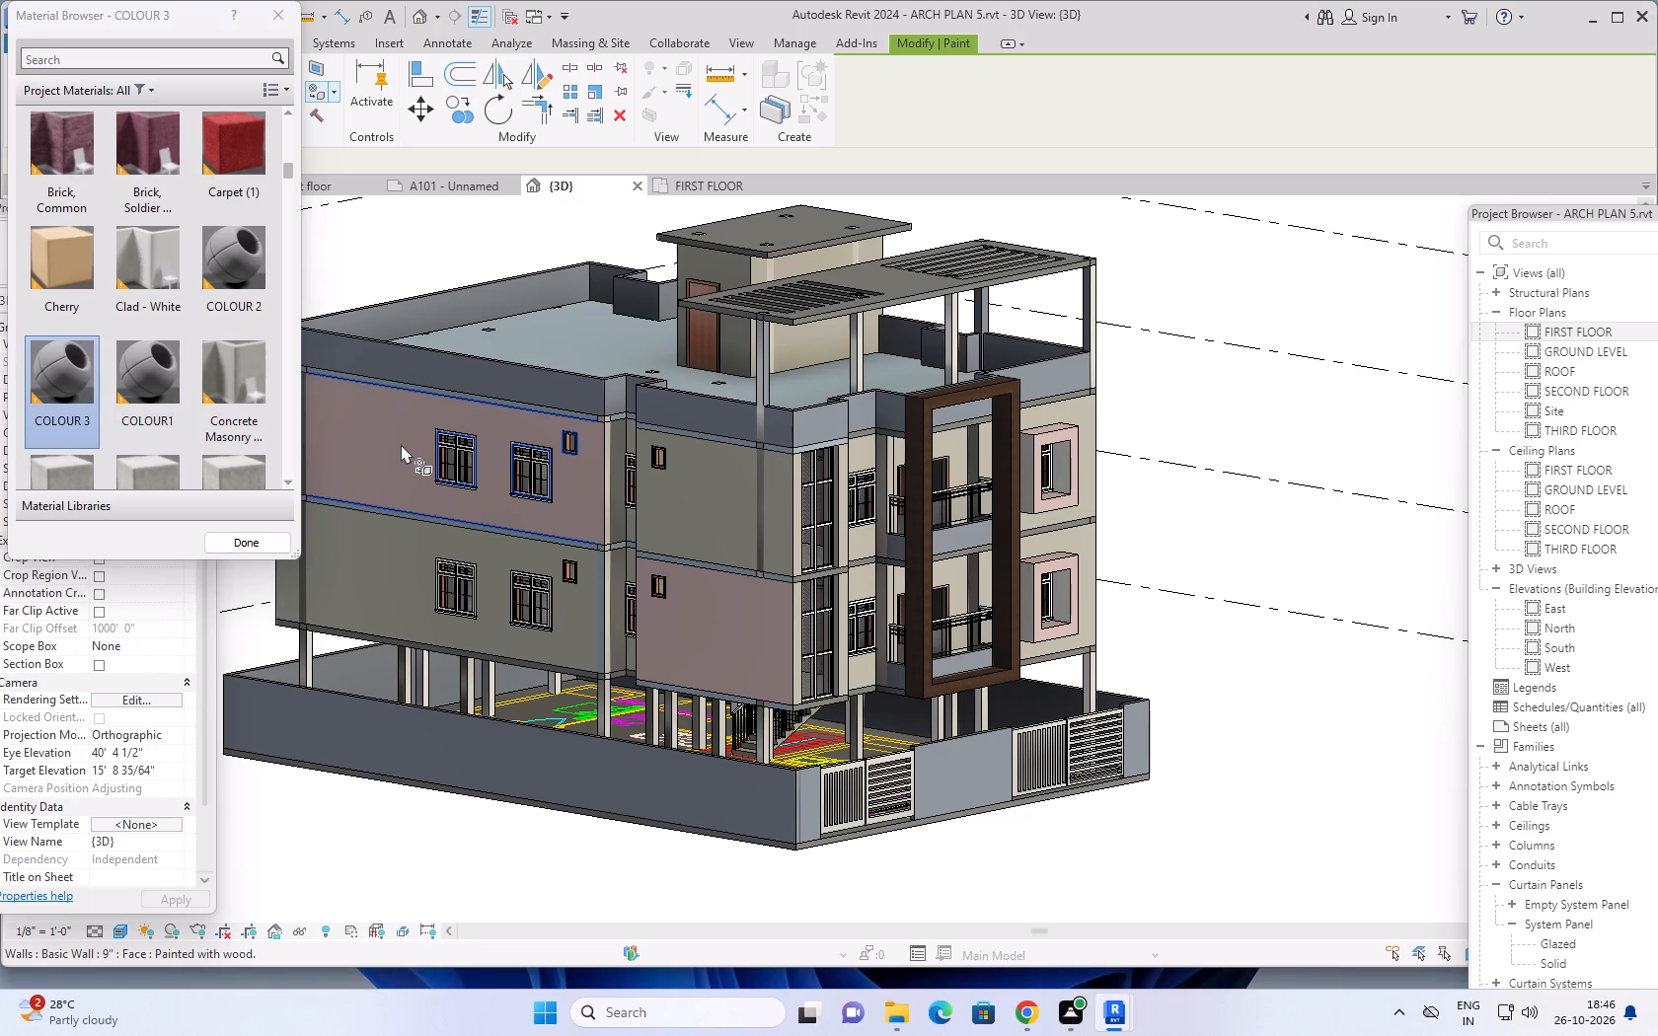
left_click(401, 444)
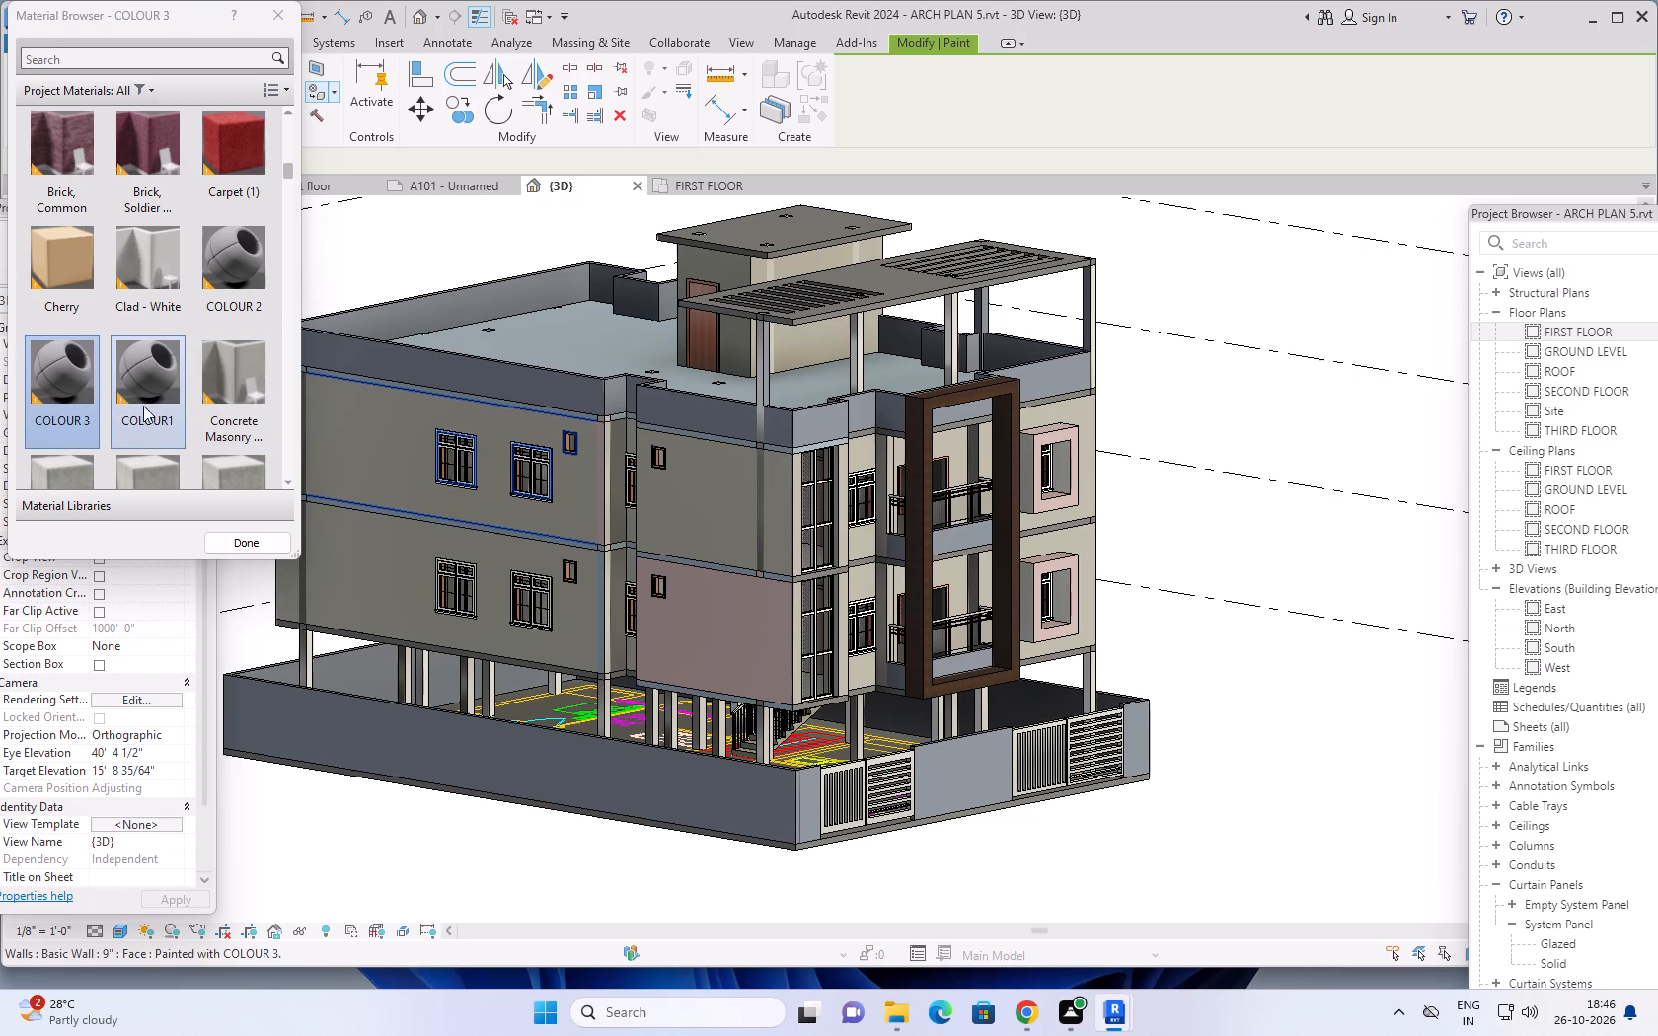
left_click(234, 264)
left_click(410, 465)
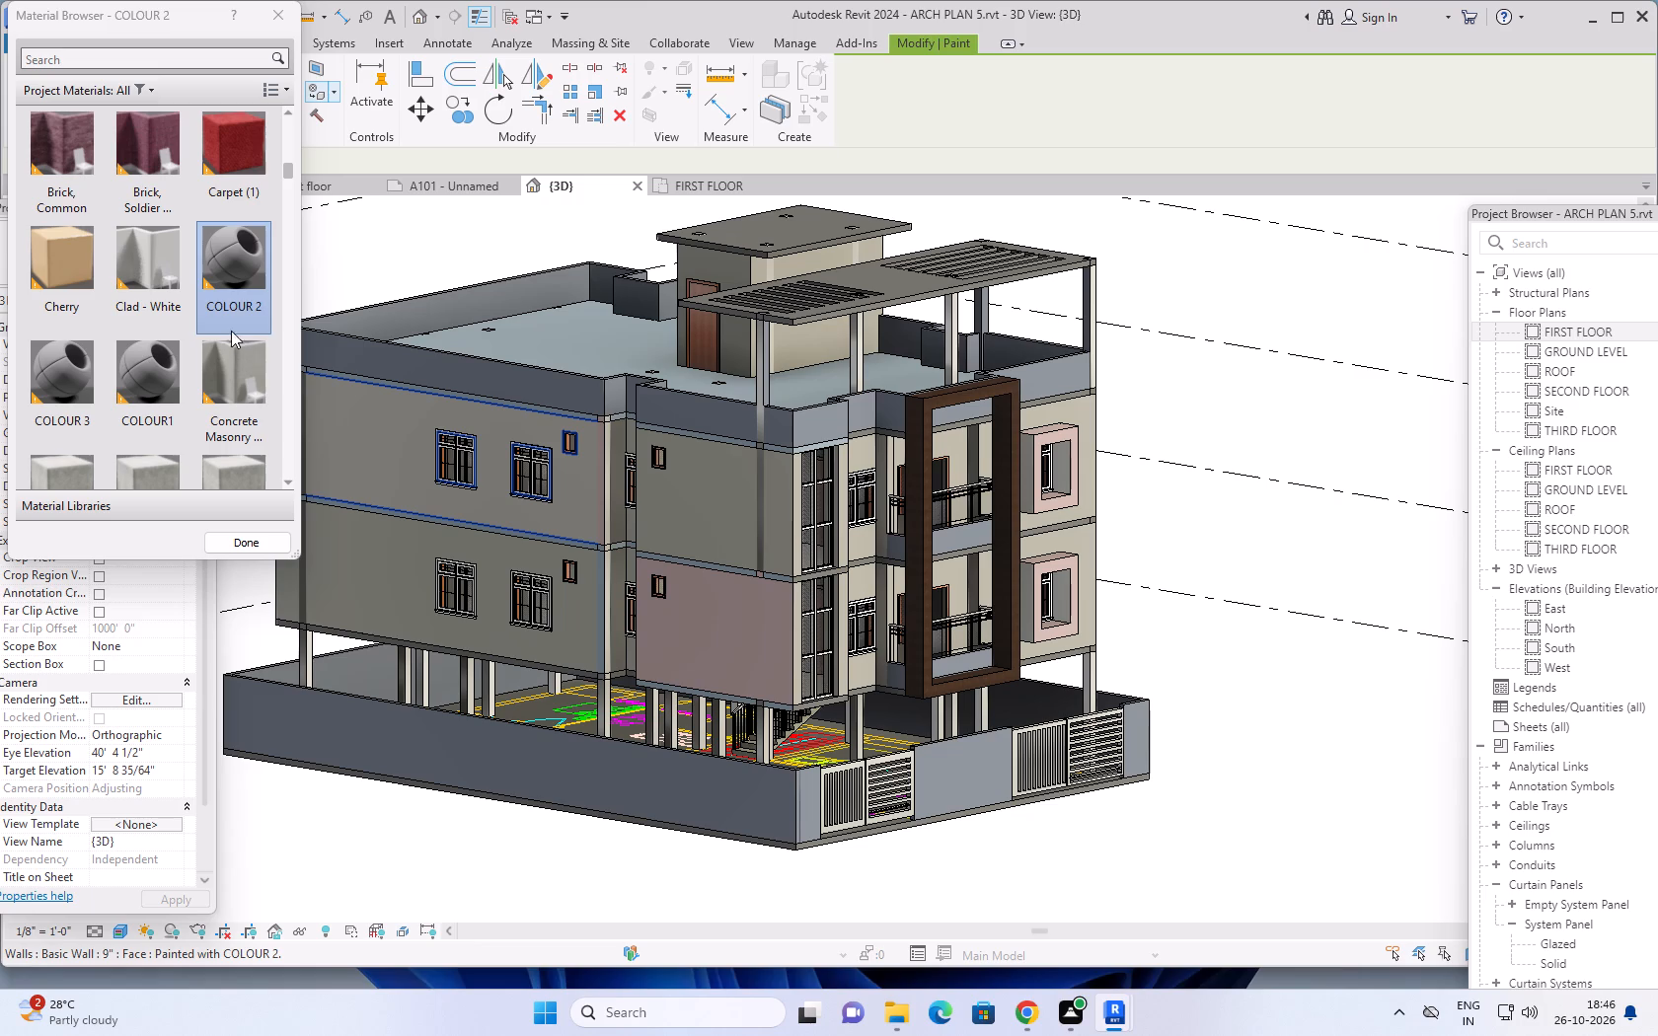
left_click(175, 374)
left_click(382, 408)
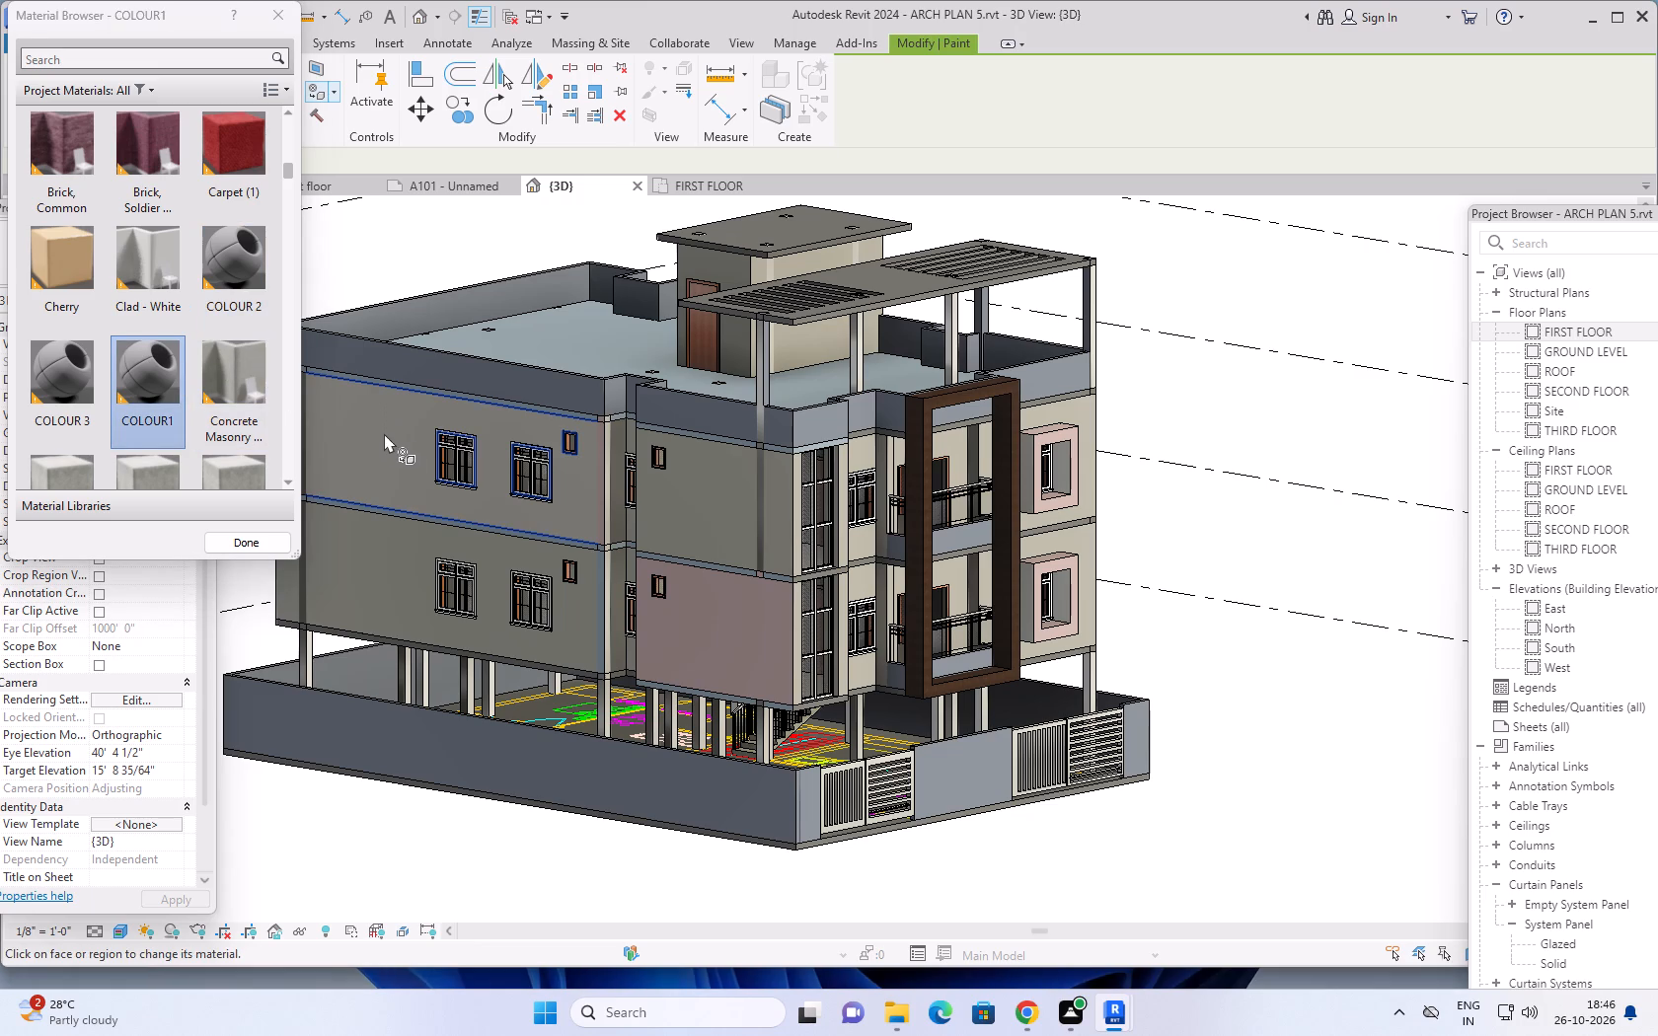
Paint the lower-storey wall faces of the projecting block beside the tall corner windows with COLOUR1, including the narrow strips.
scroll(403, 522, "down", 1)
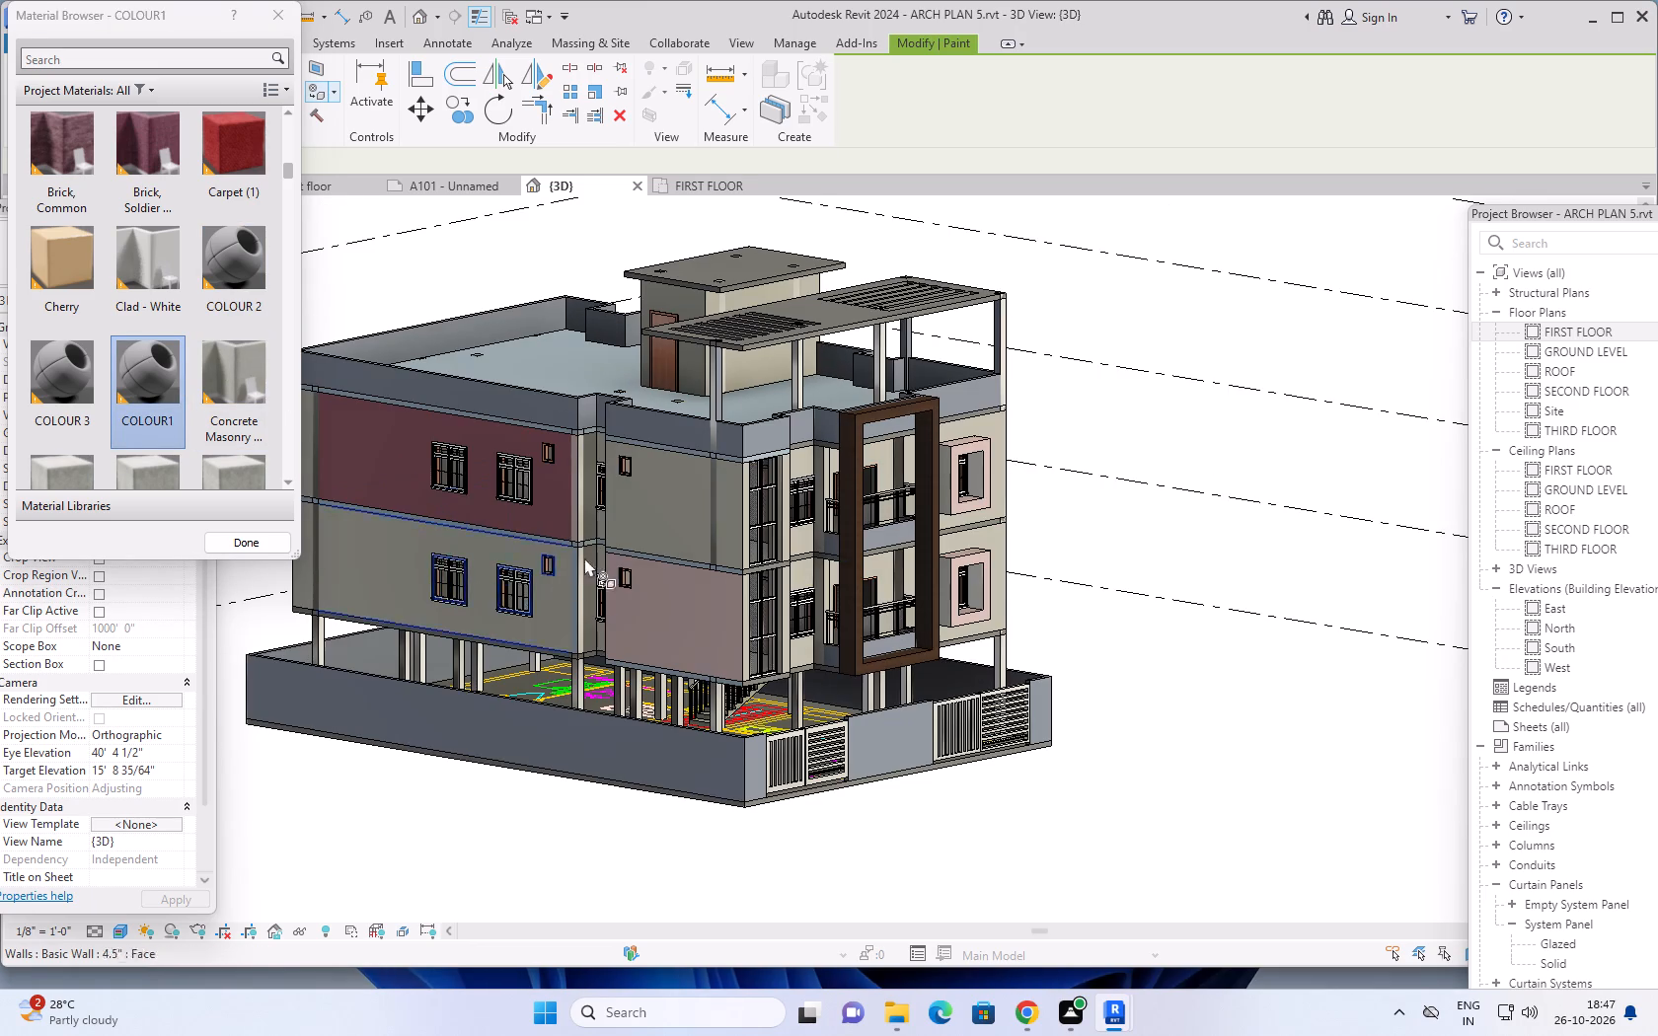
left_click(652, 618)
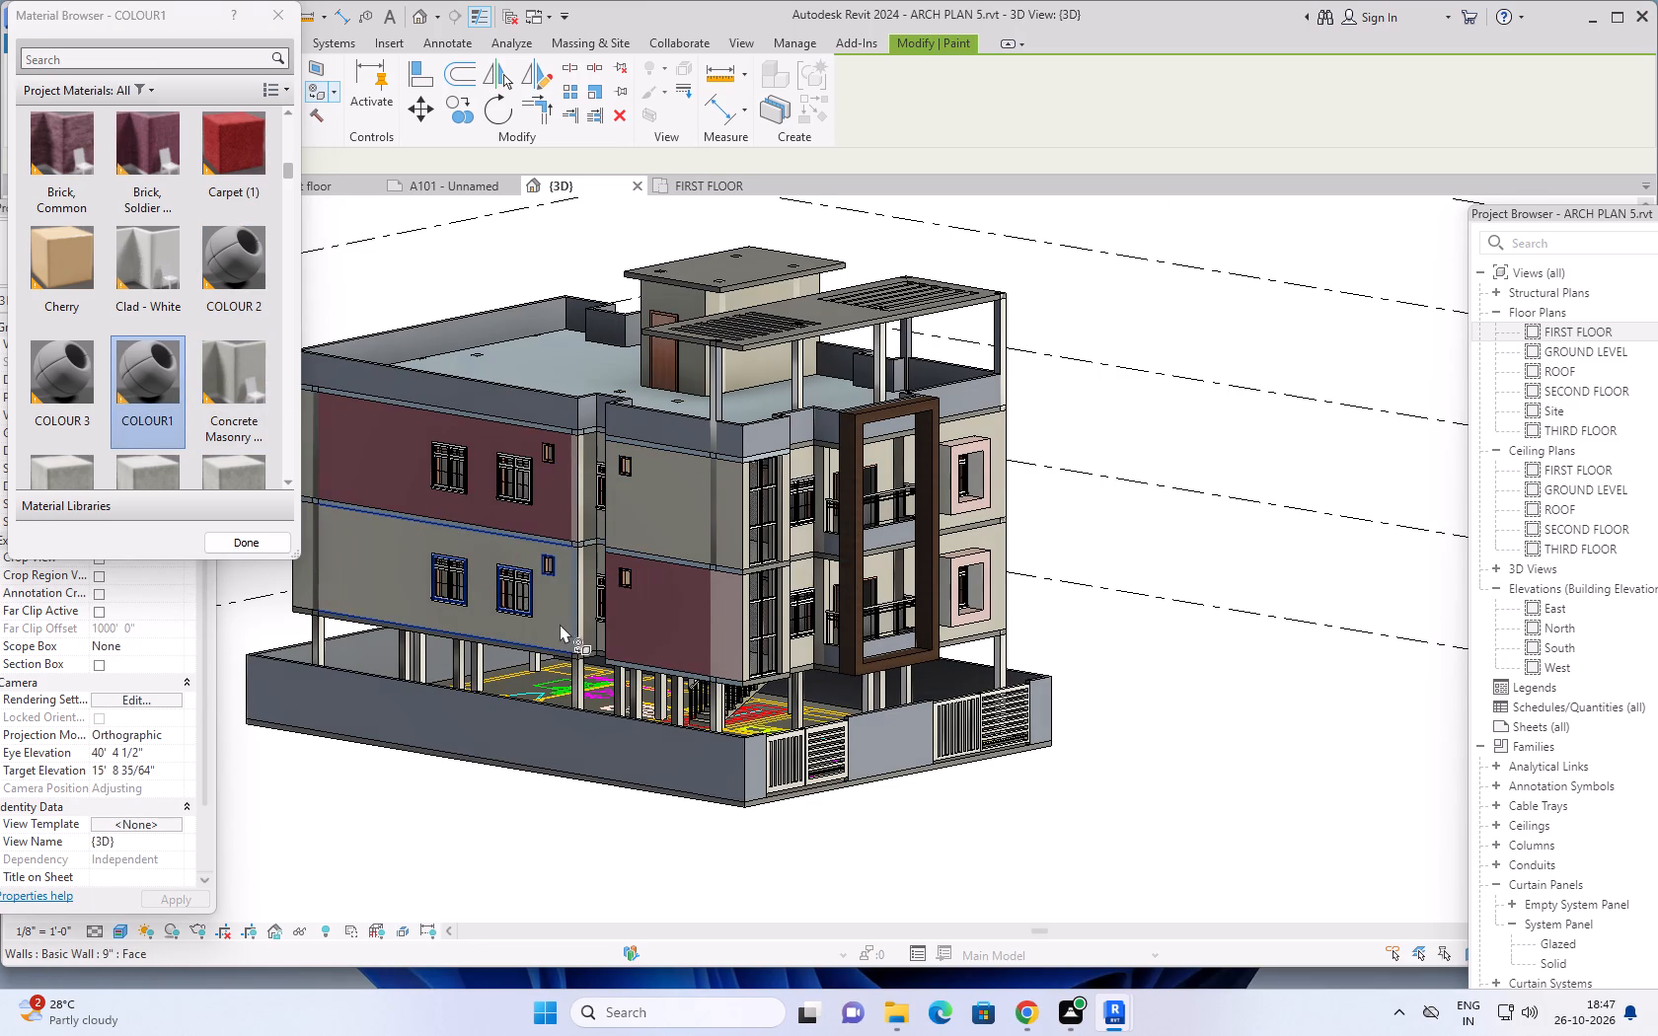
left_click(720, 607)
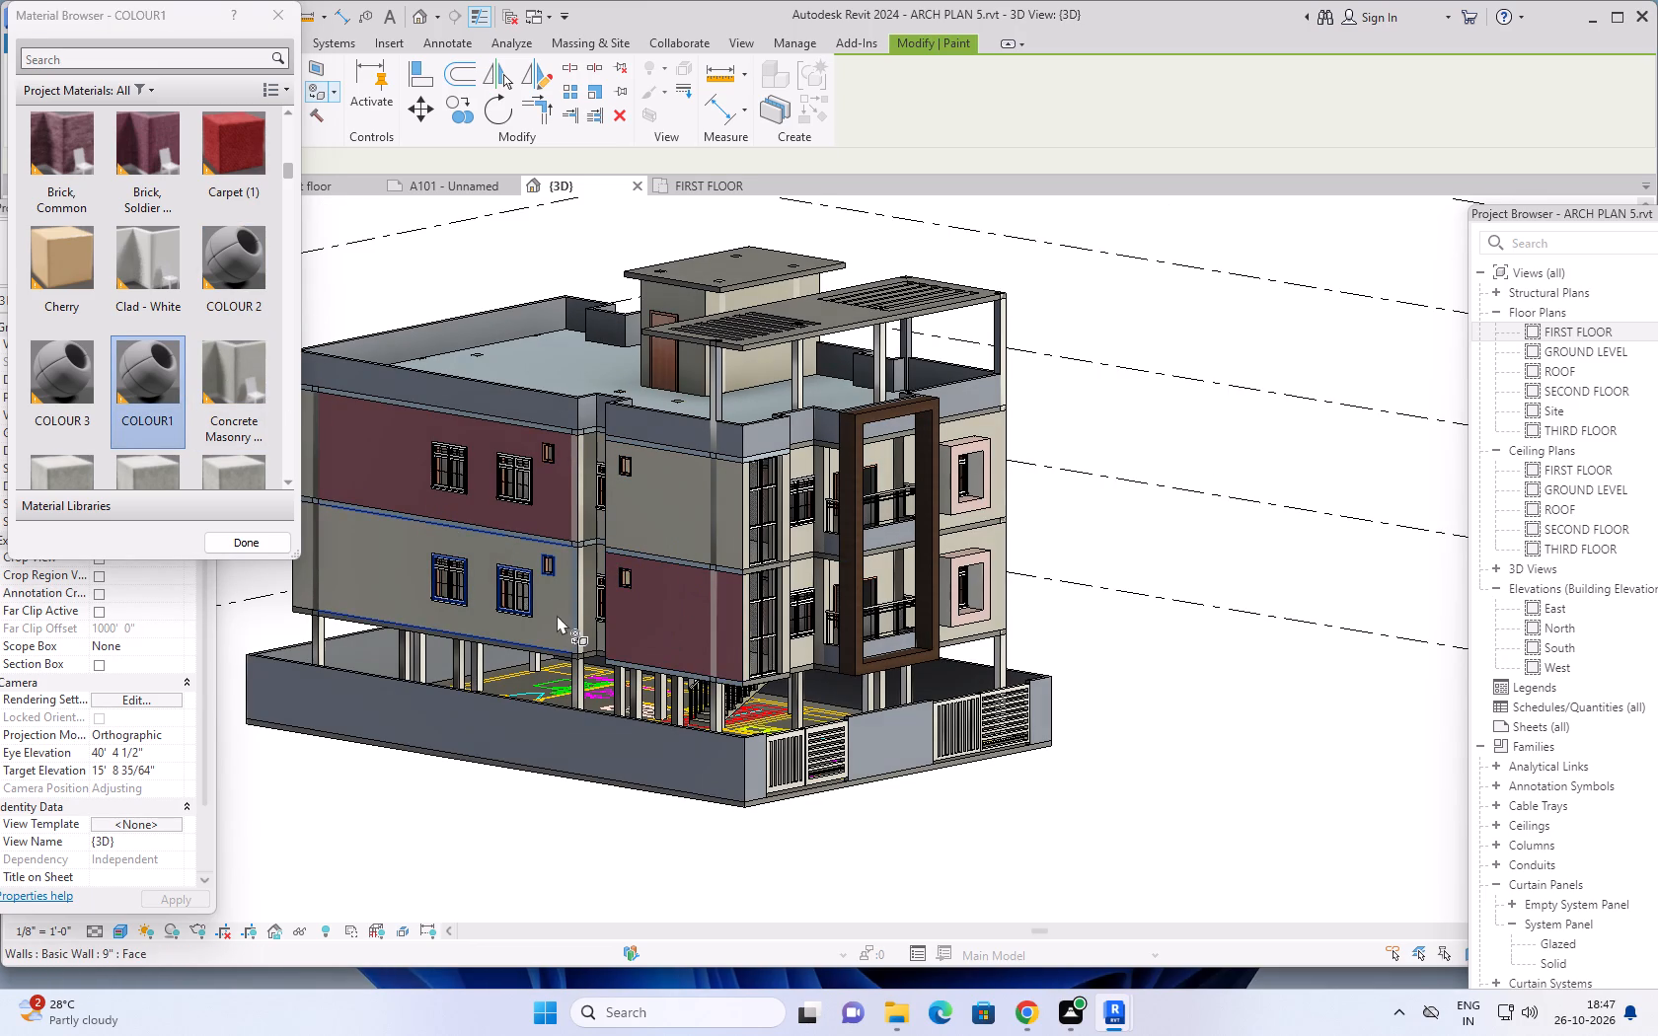
middle_click_drag(1067, 588, 992, 639, "shift")
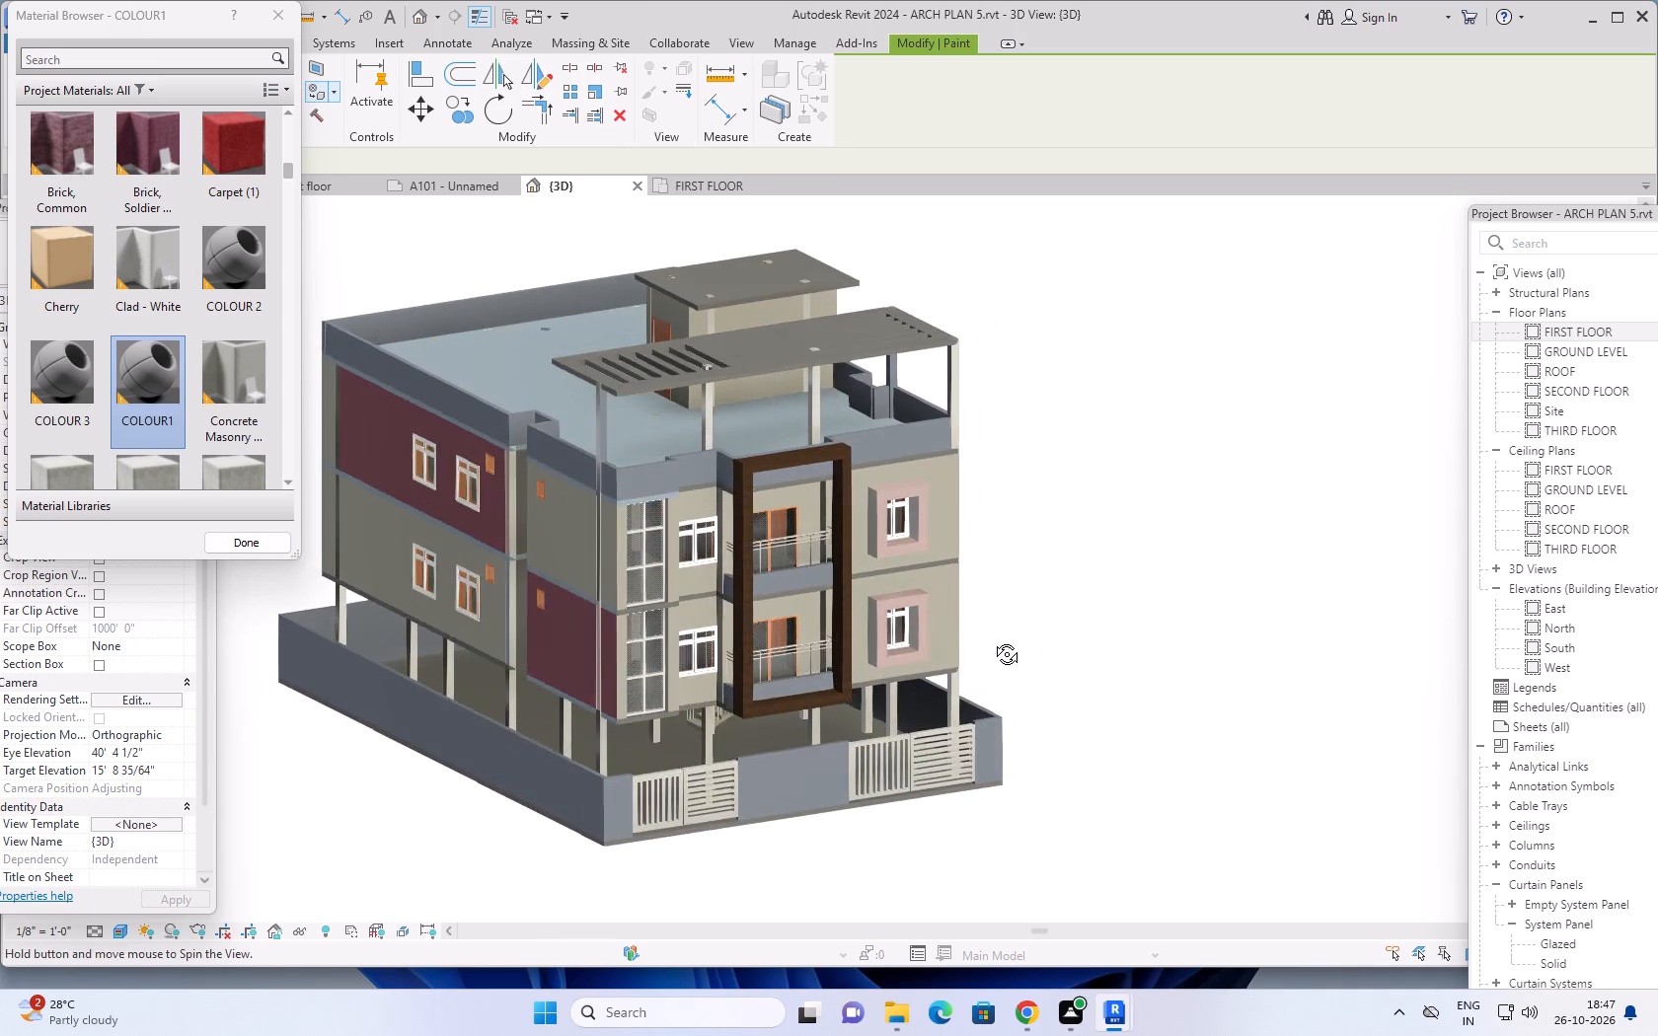
middle_click_drag(992, 639, 1055, 609, "shift")
scroll(689, 486, "up", 4)
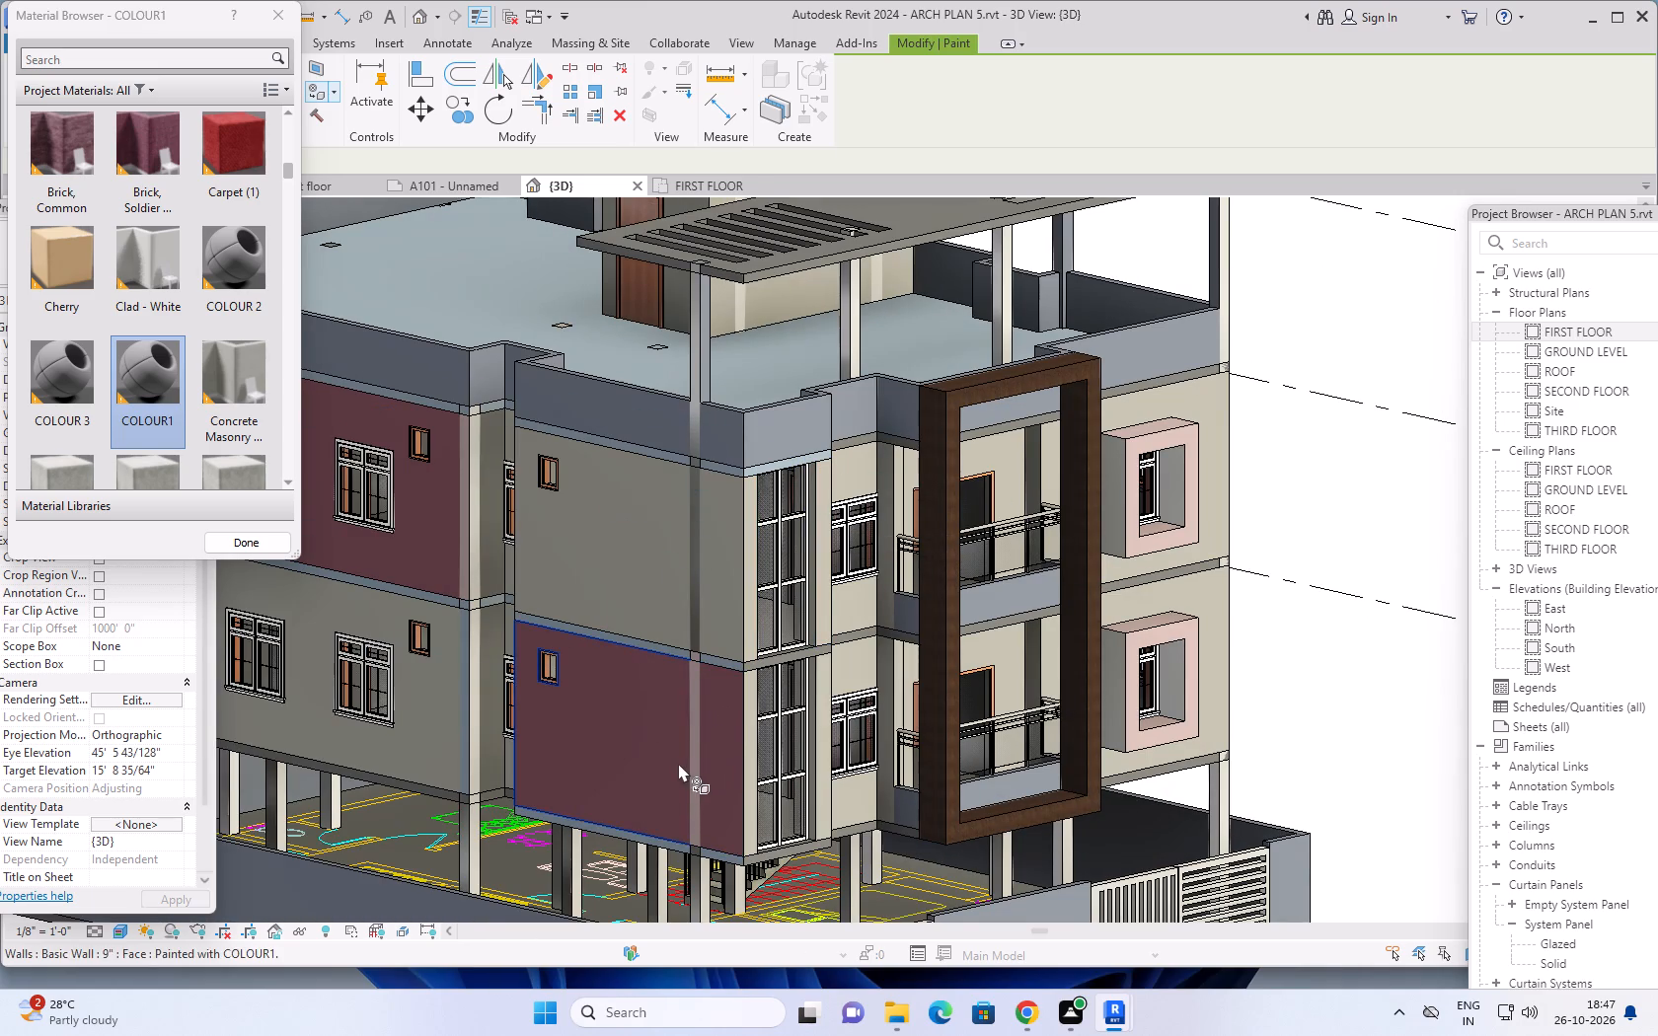
scroll(699, 742, "up", 2)
left_click(699, 698)
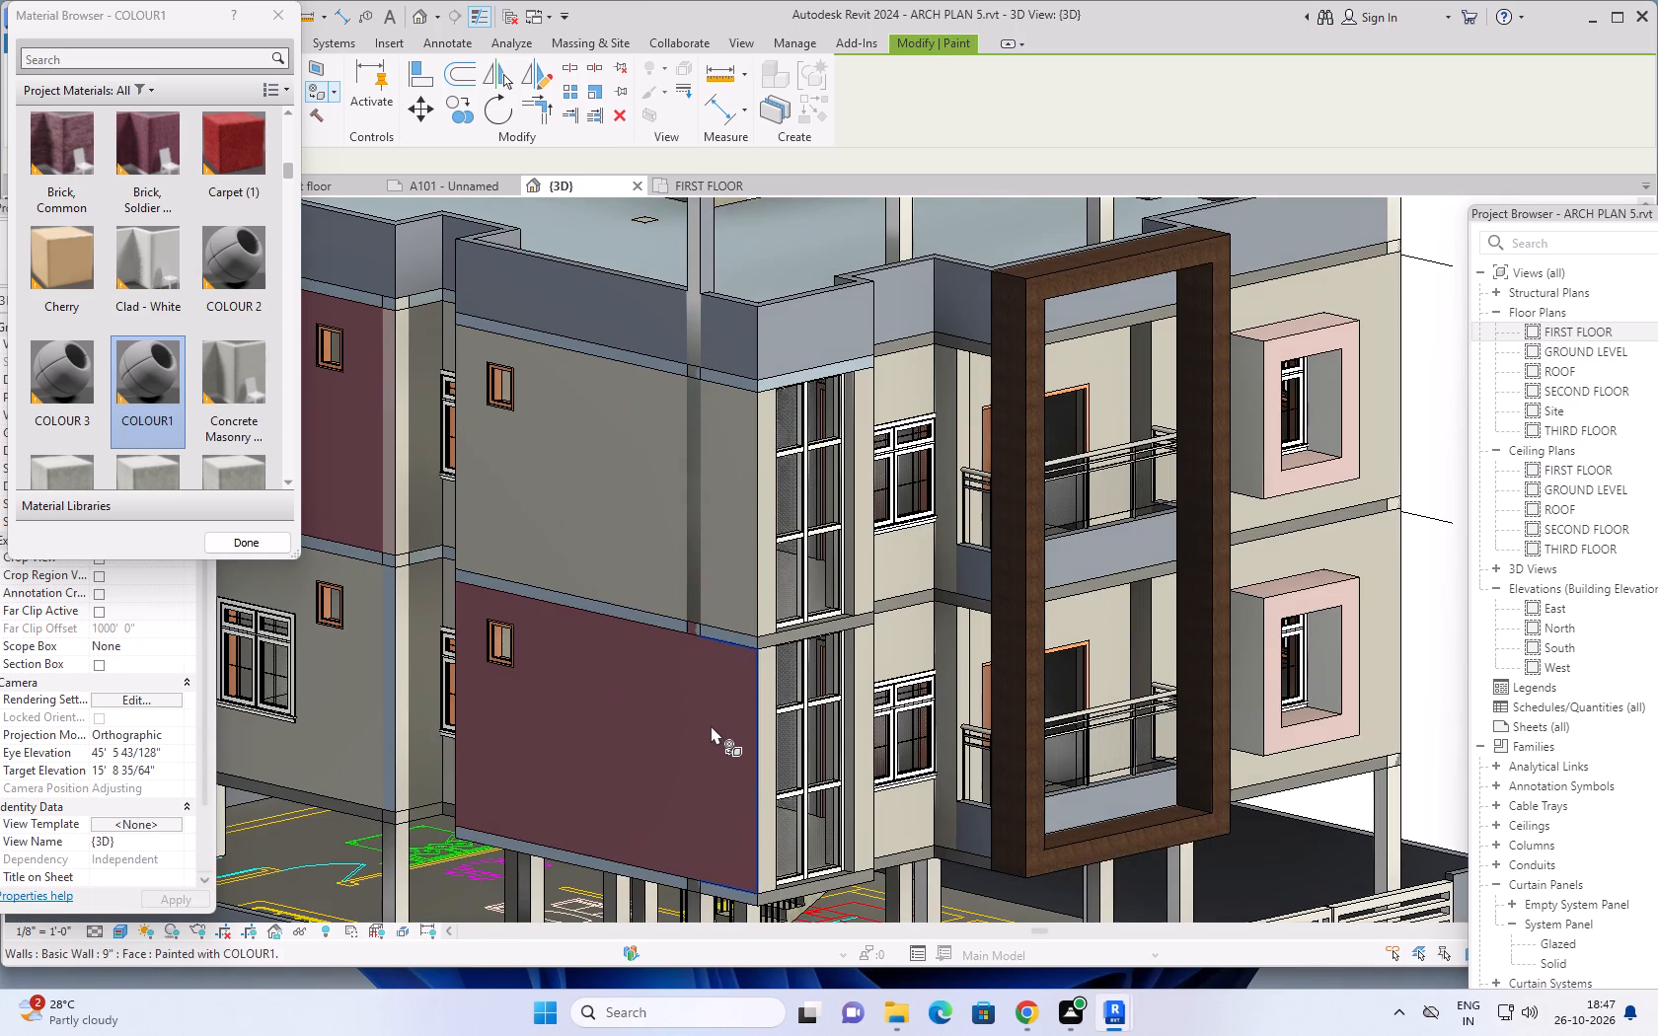
Paint the lower-storey faces of the flat end elevation with the two small vents with COLOUR1, including the narrow strip between the vents.
scroll(711, 727, "down", 8)
middle_click_drag(656, 738, 1127, 661, "shift")
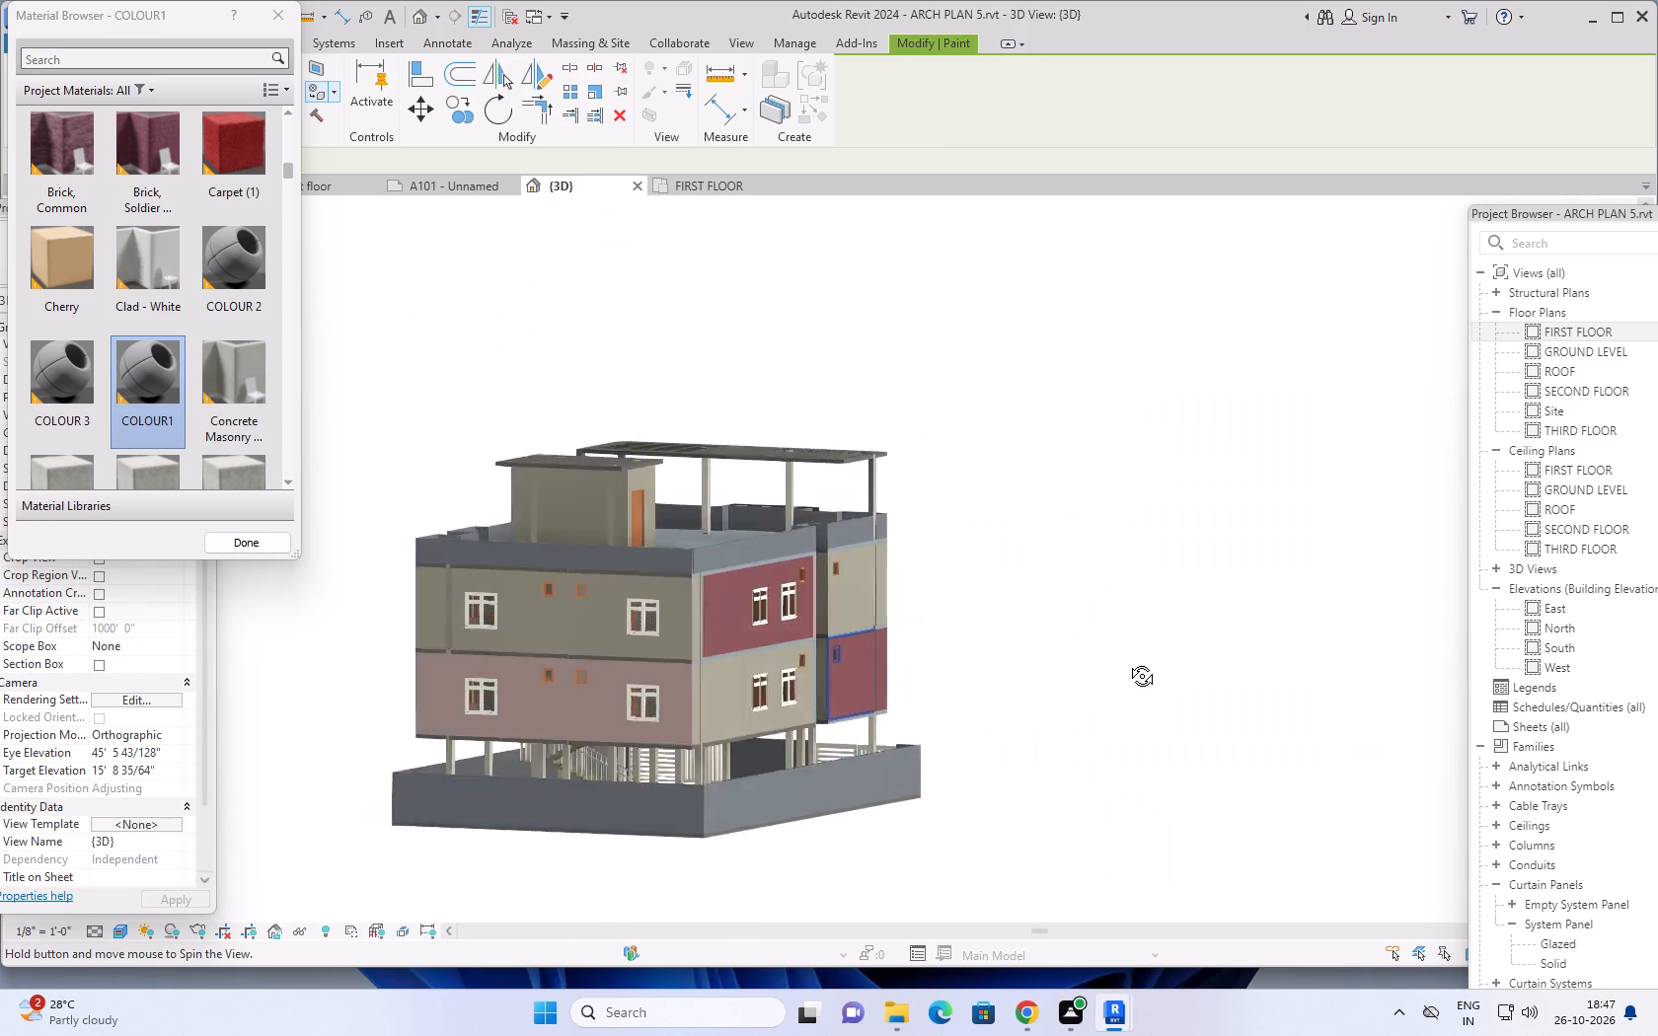
middle_click_drag(1127, 661, 1187, 647, "shift")
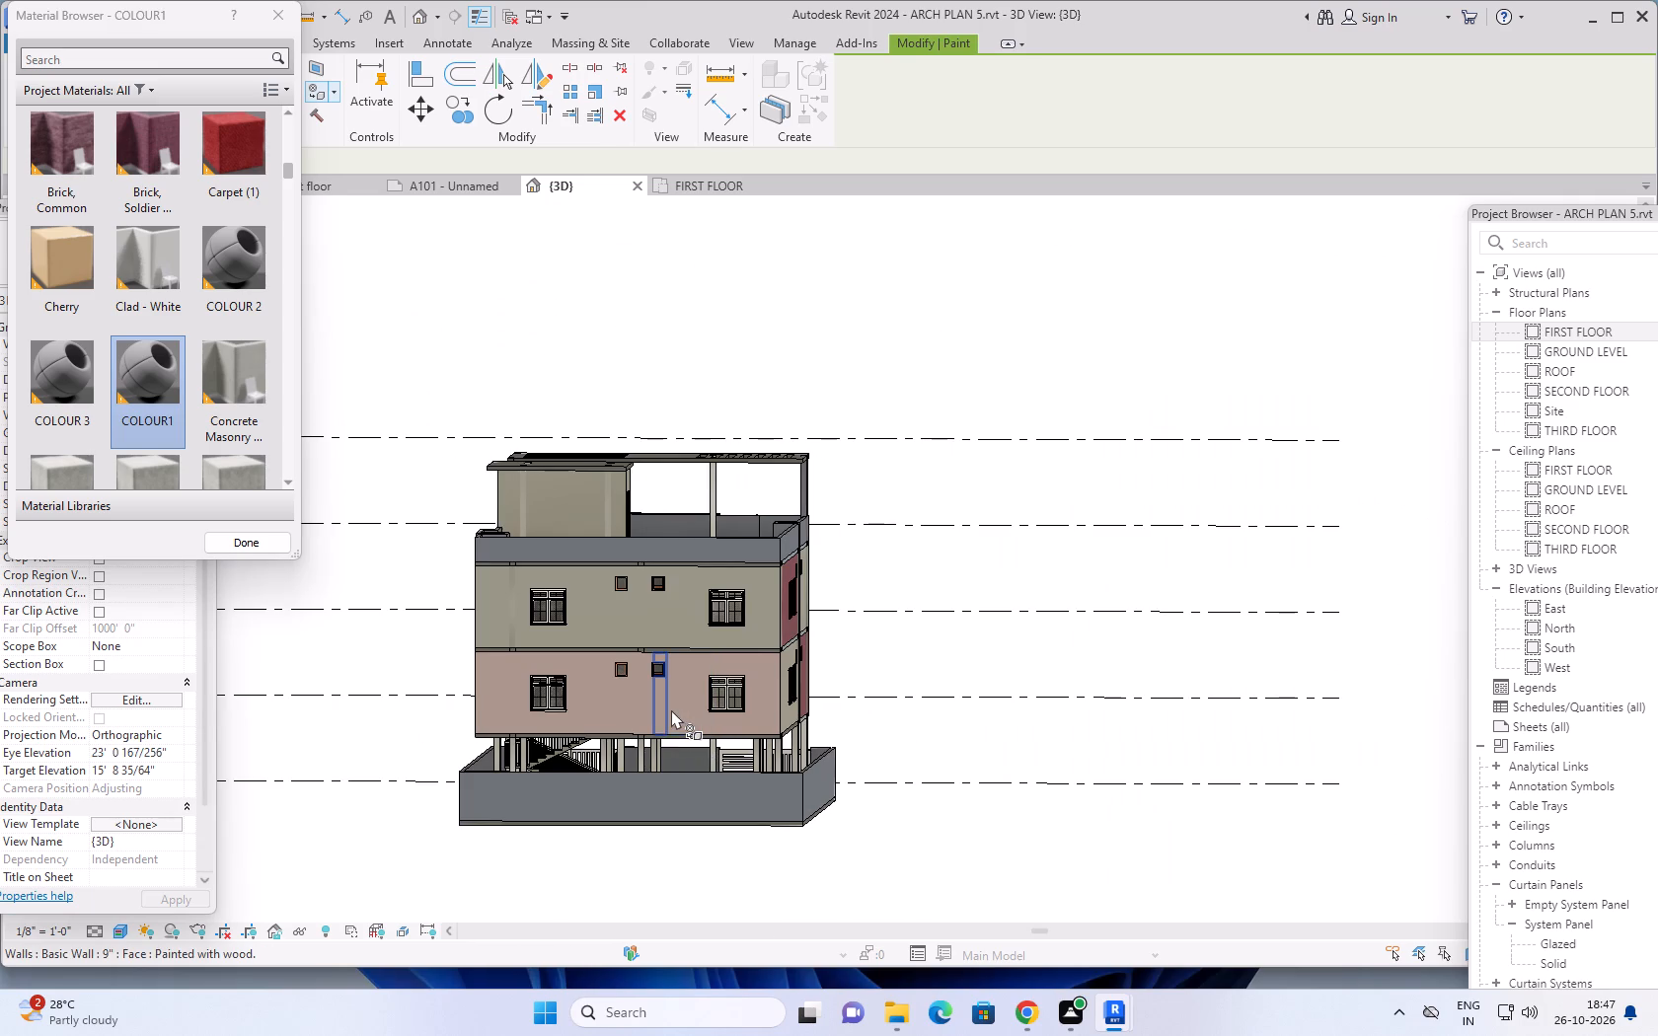
left_click(597, 709)
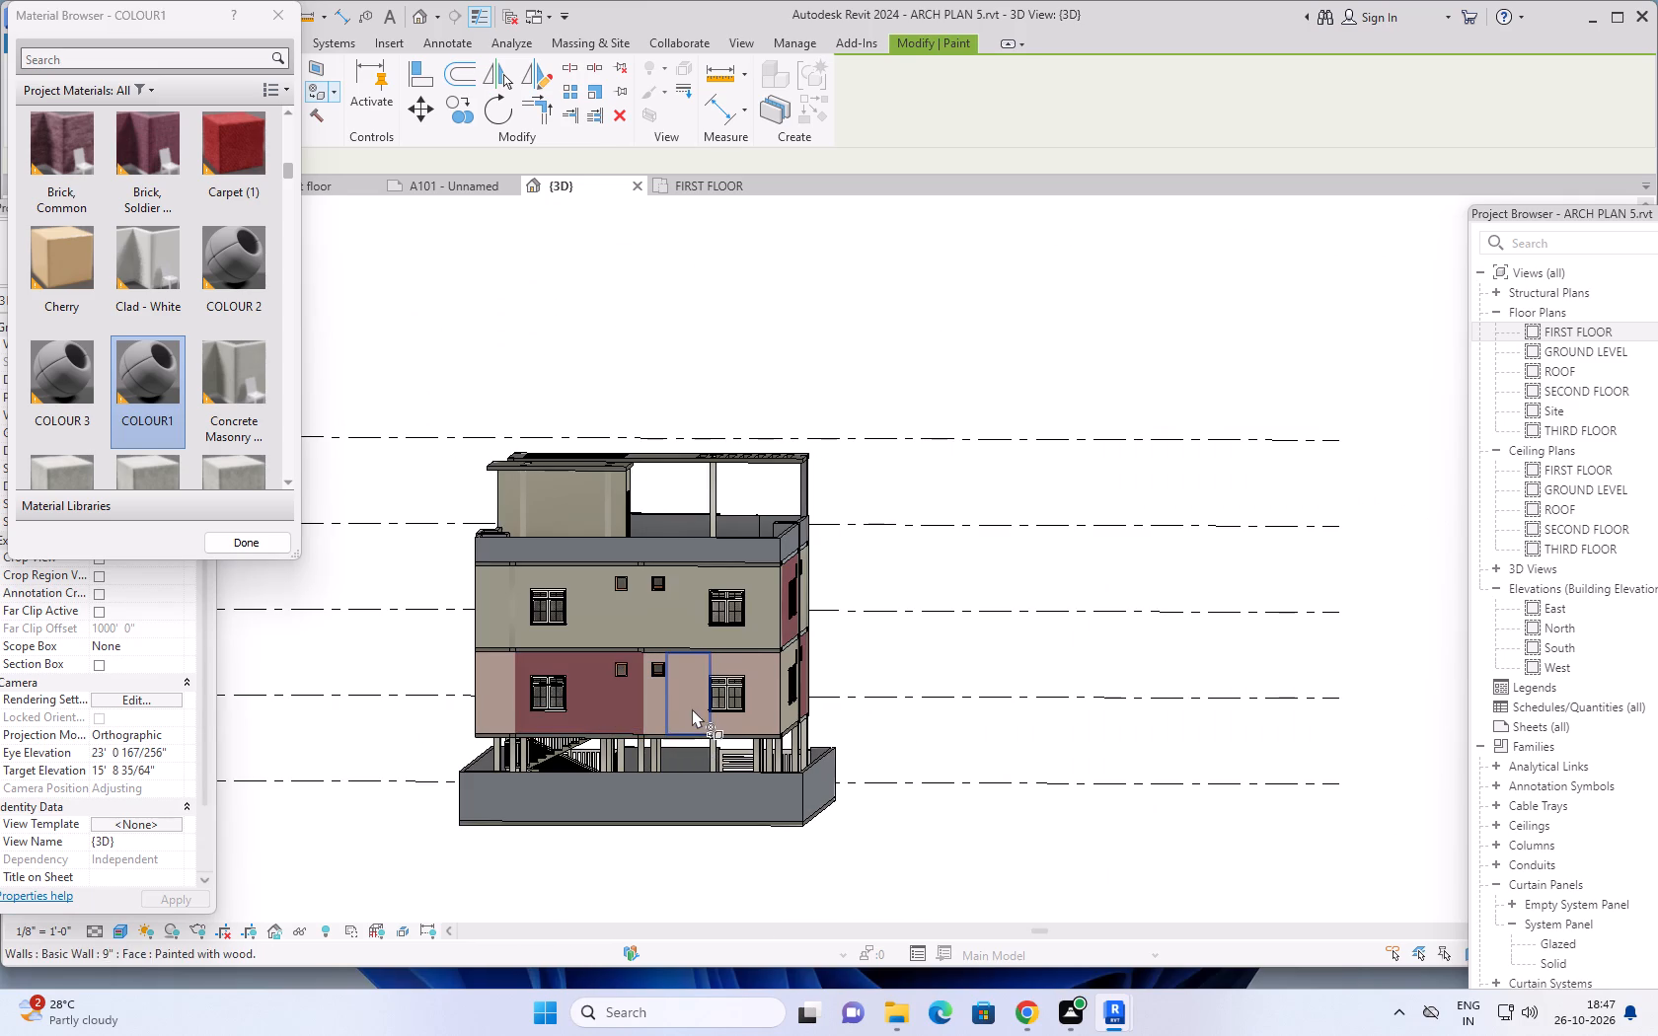
left_click(692, 708)
left_click(650, 709)
left_click(647, 712)
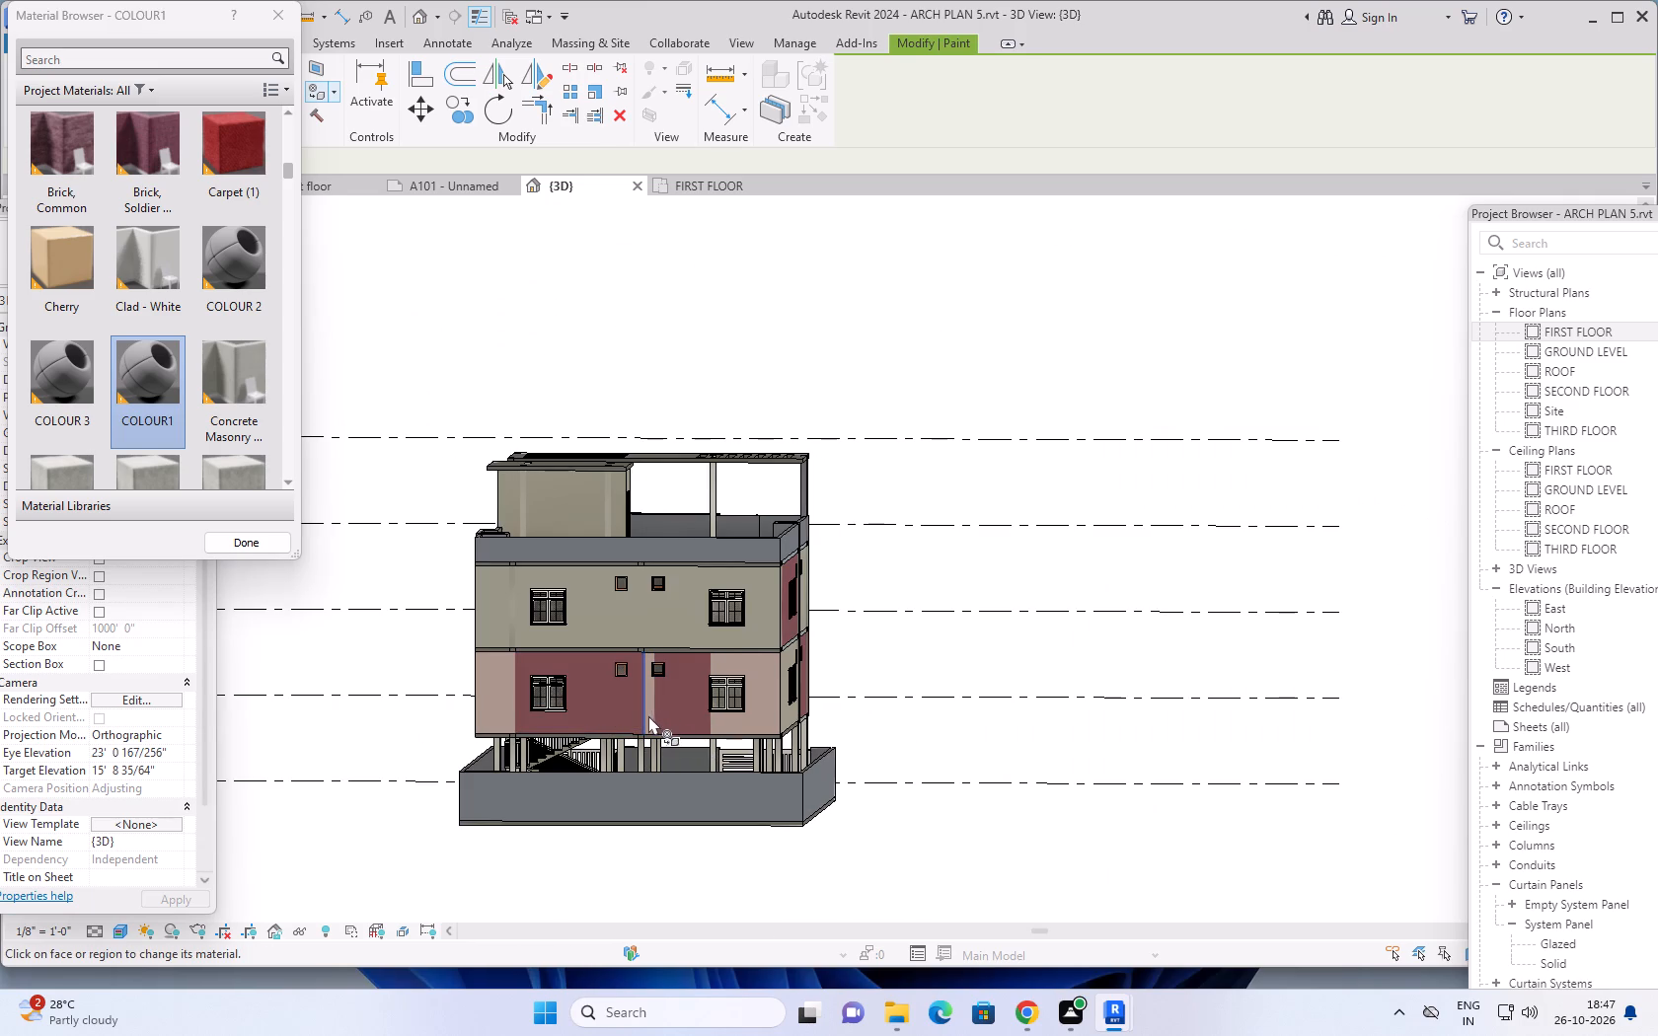
scroll(651, 704, "up", 4)
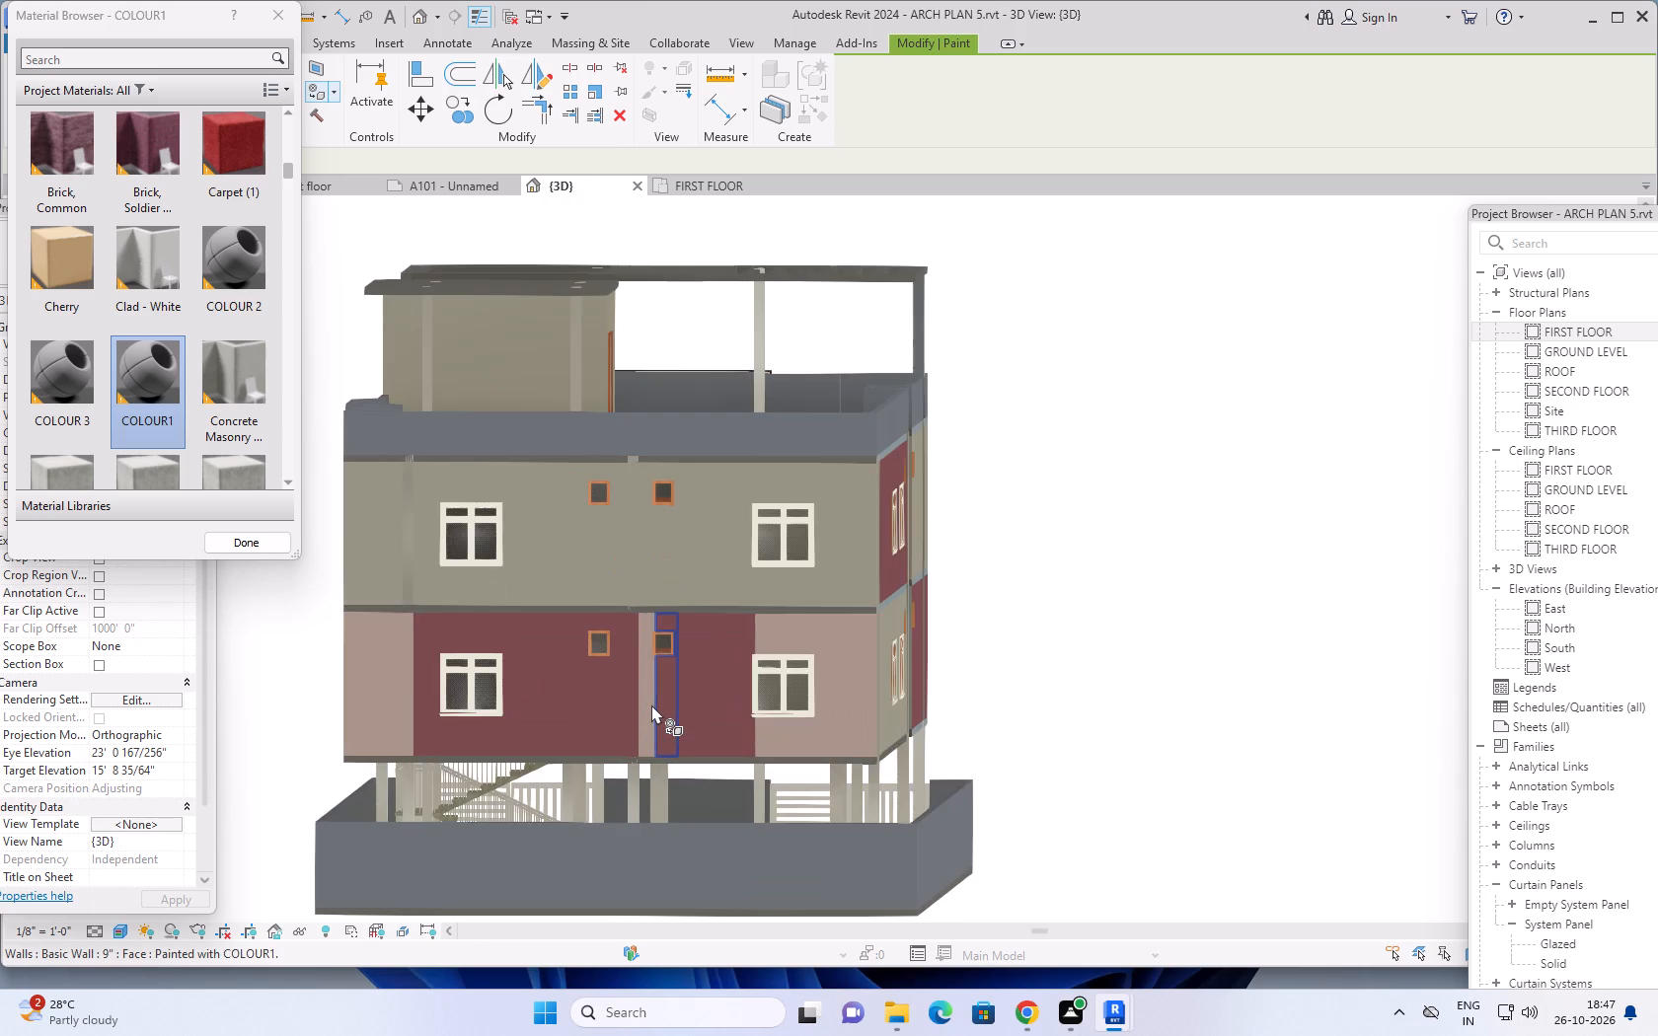
left_click(645, 692)
left_click(841, 735)
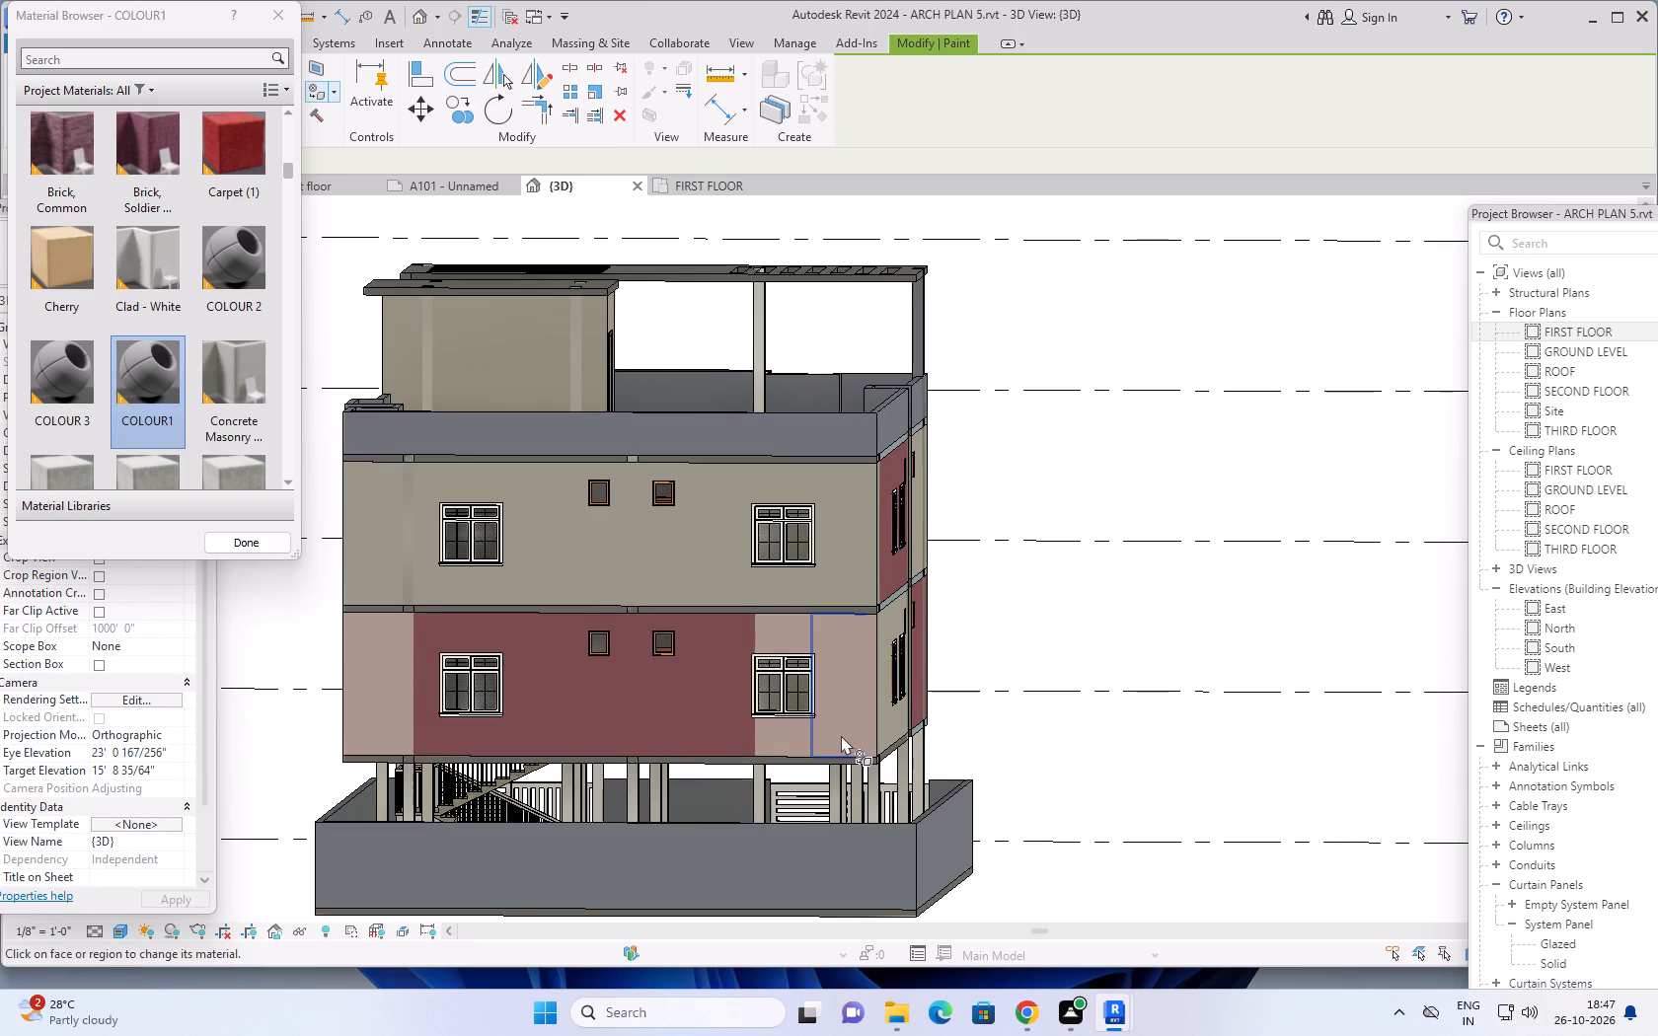
left_click(778, 737)
Continue COLOUR1 around that elevation's other lower-storey corner, covering the end face, the short return wall and the narrow column strip.
scroll(639, 699, "down", 2)
middle_click_drag(641, 701, 764, 698, "shift")
left_click(594, 687)
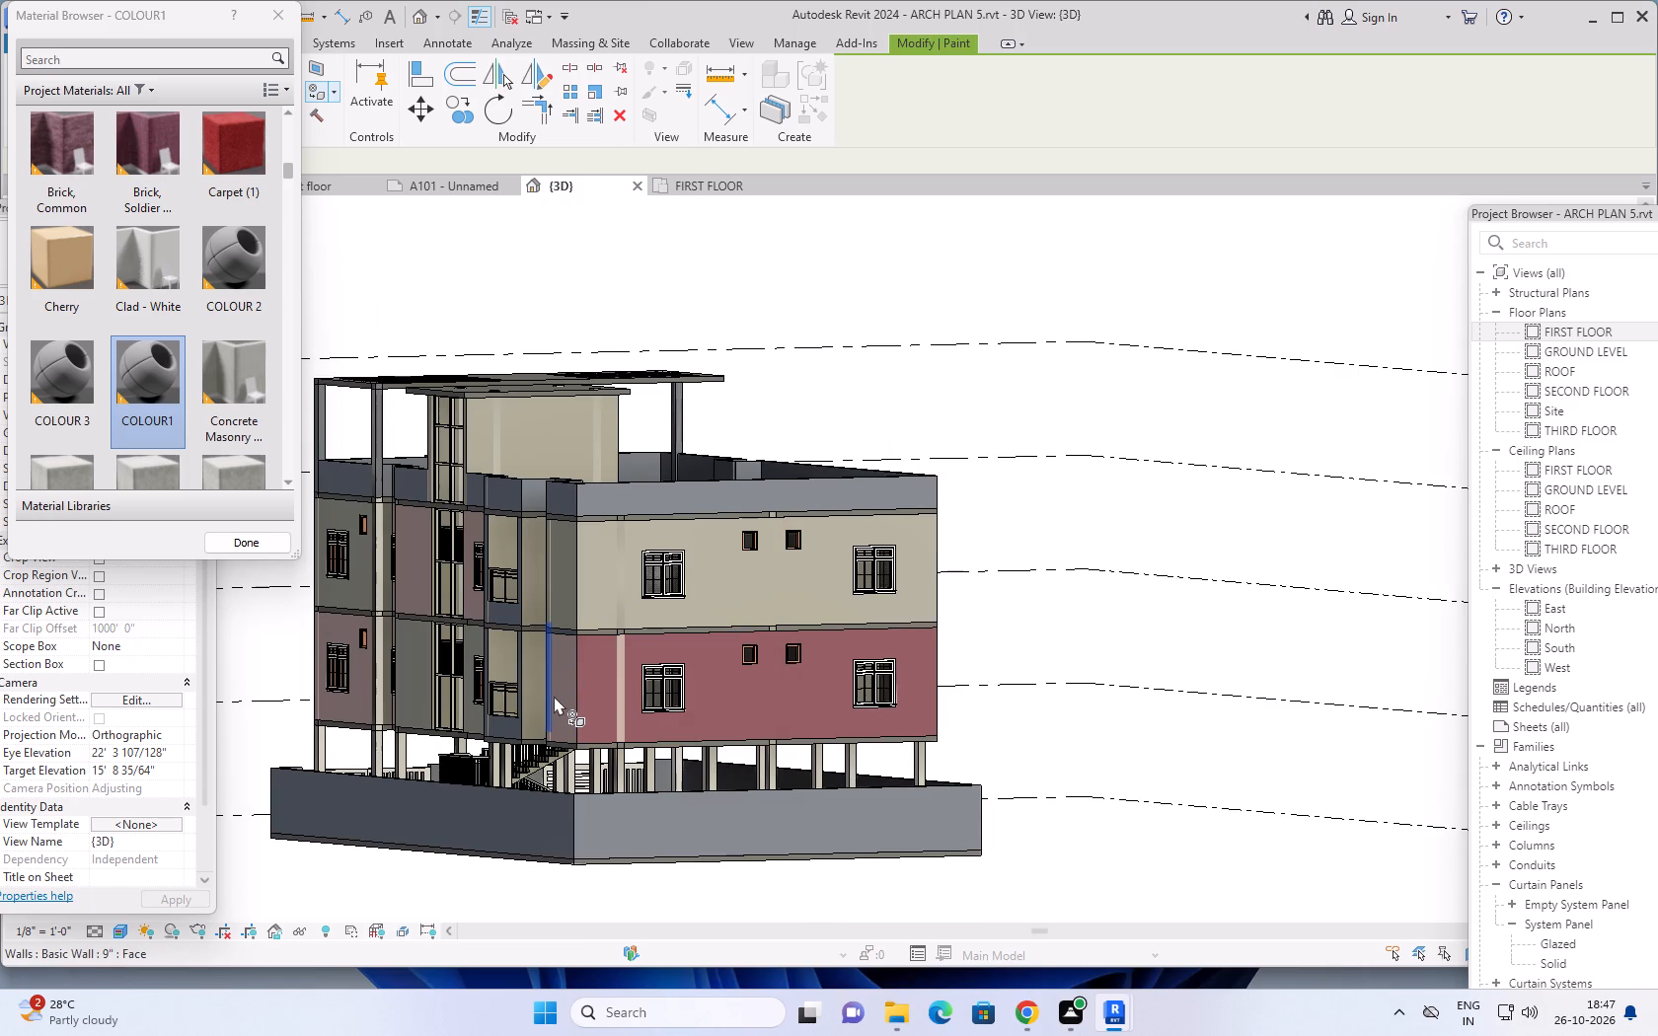
left_click(554, 696)
left_click(565, 697)
scroll(618, 681, "up", 4)
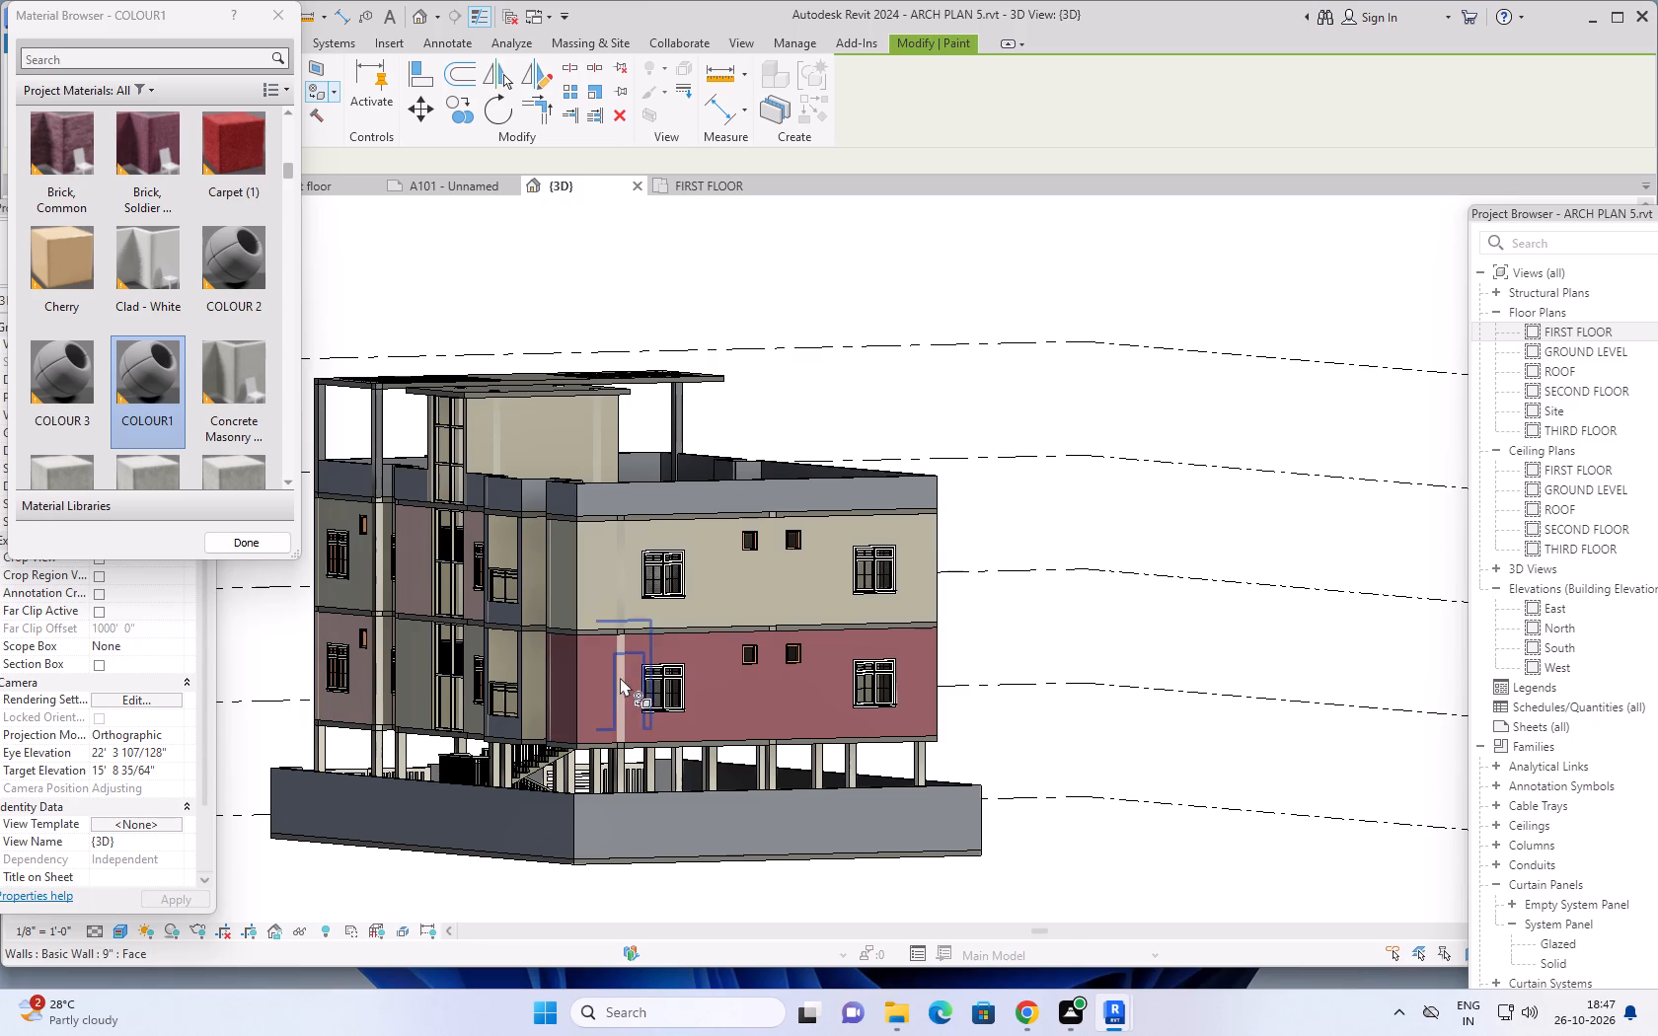
left_click(627, 652)
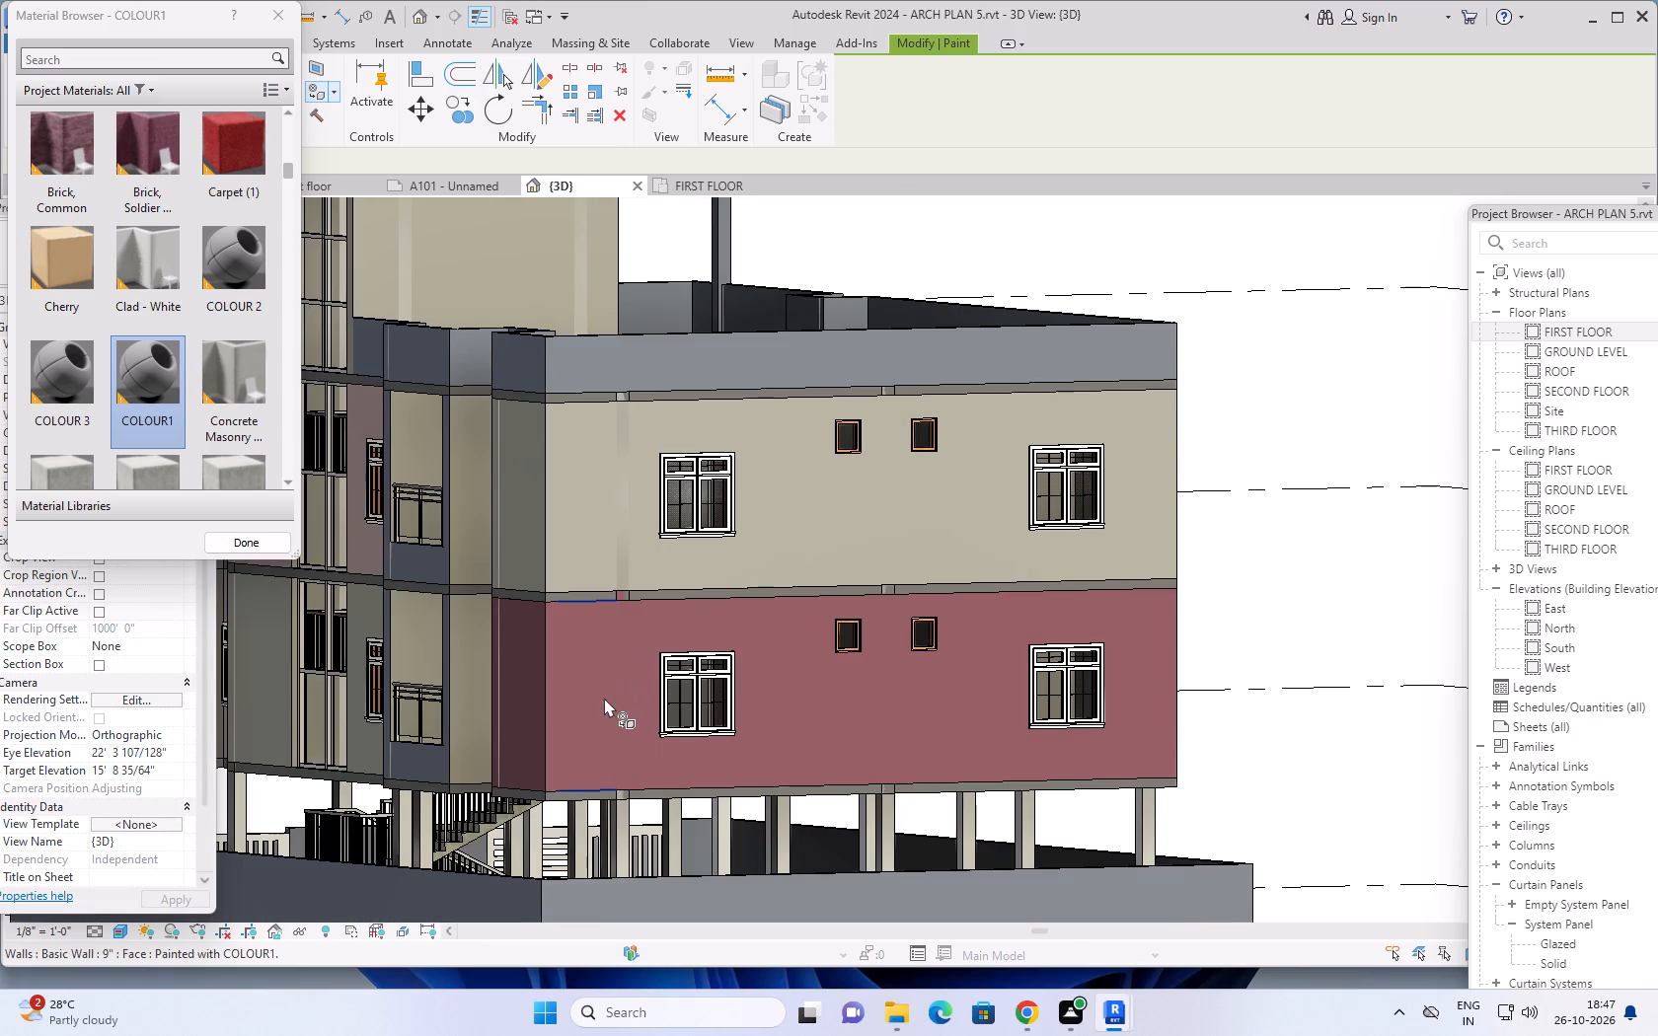
Paint the staircase elevation's lower-storey window, balcony and column faces and the upper-storey walls flanking the stair glazing with COLOUR1.
scroll(598, 704, "down", 3)
middle_click_drag(606, 707, 909, 717, "shift")
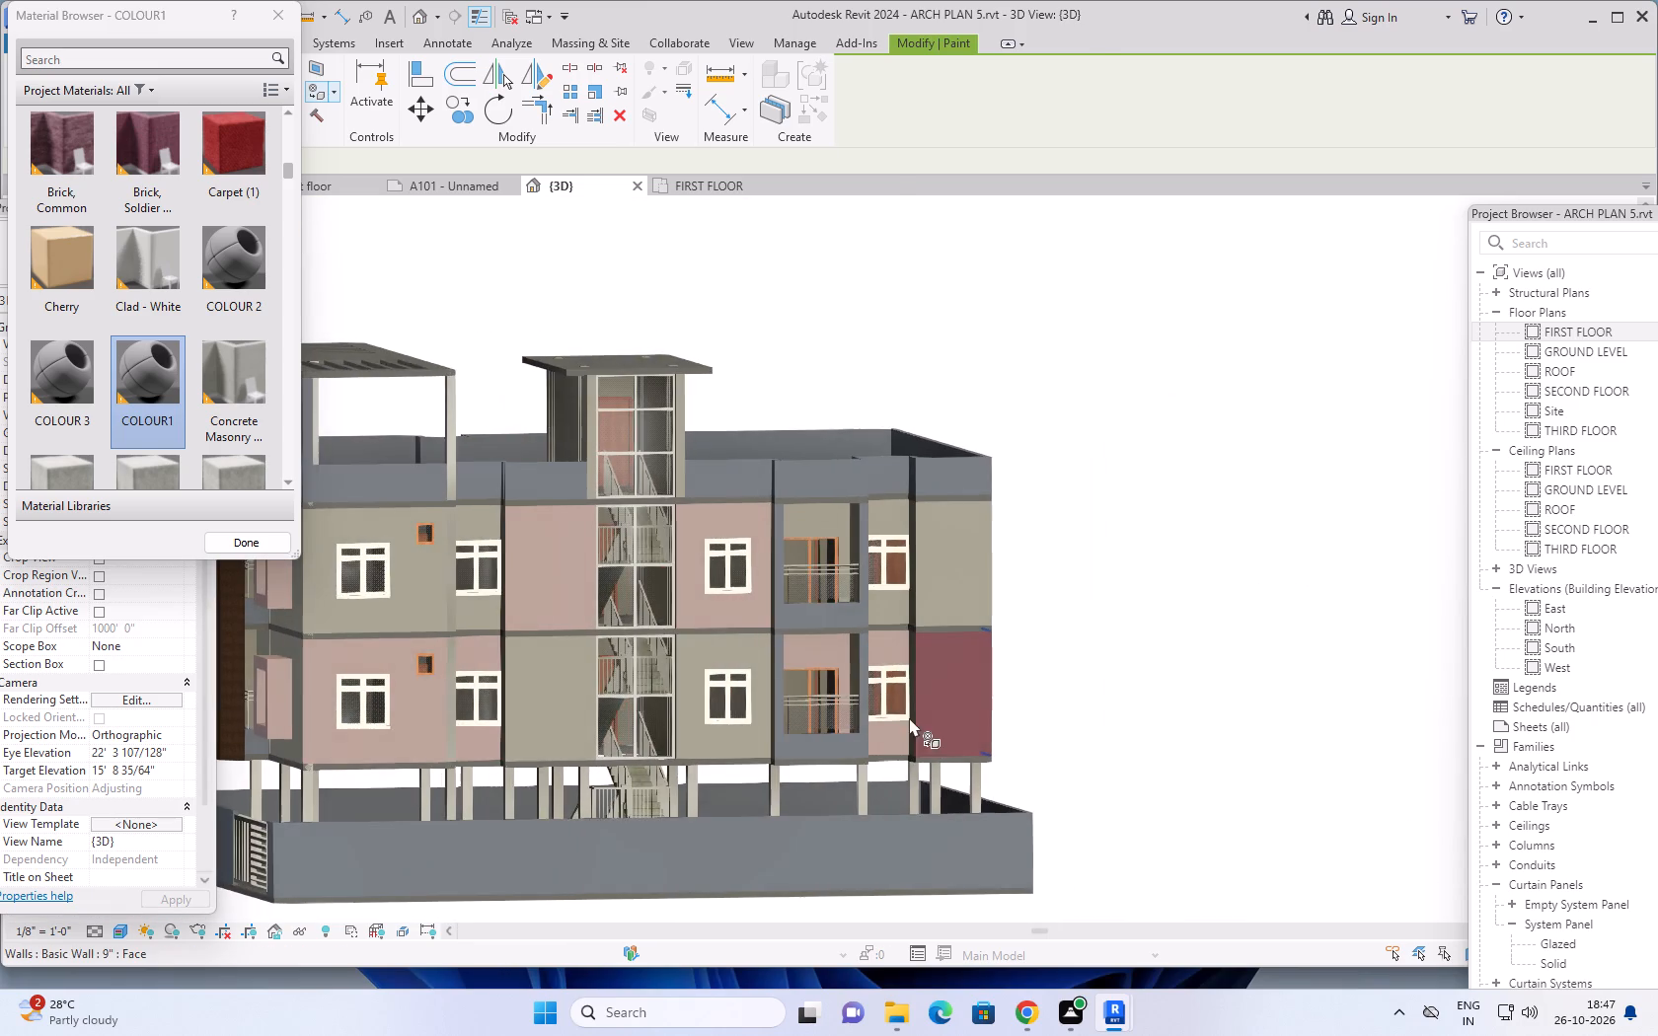
left_click(884, 655)
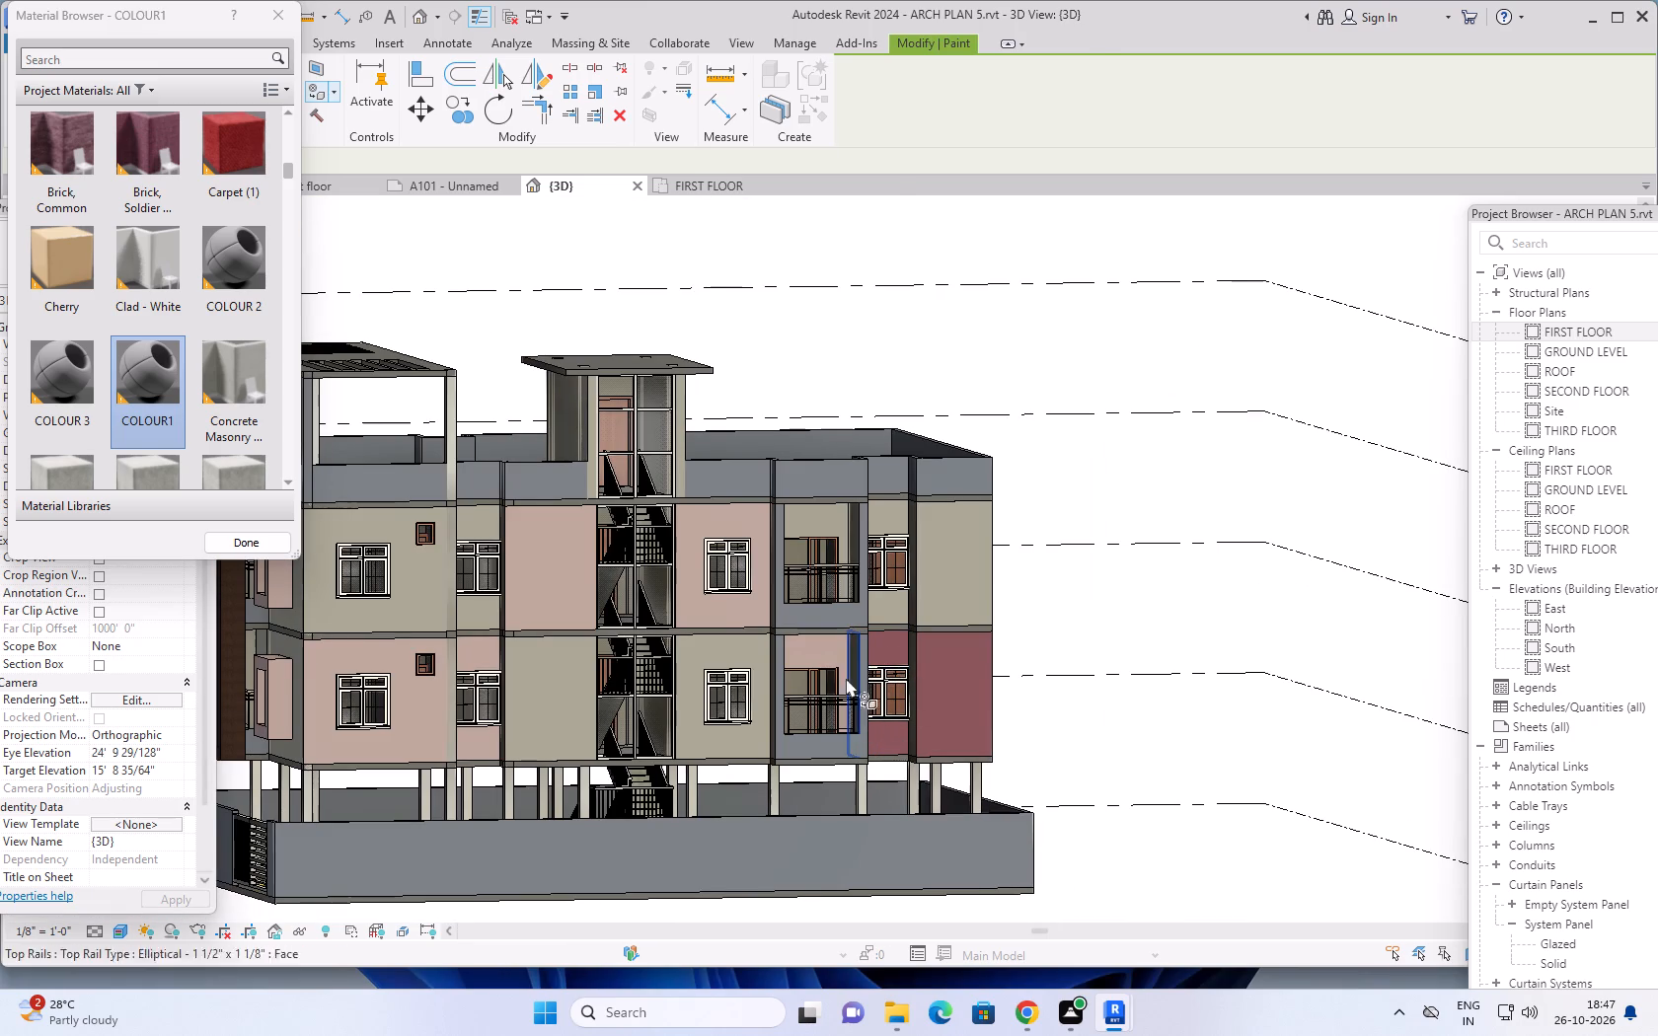
left_click(827, 653)
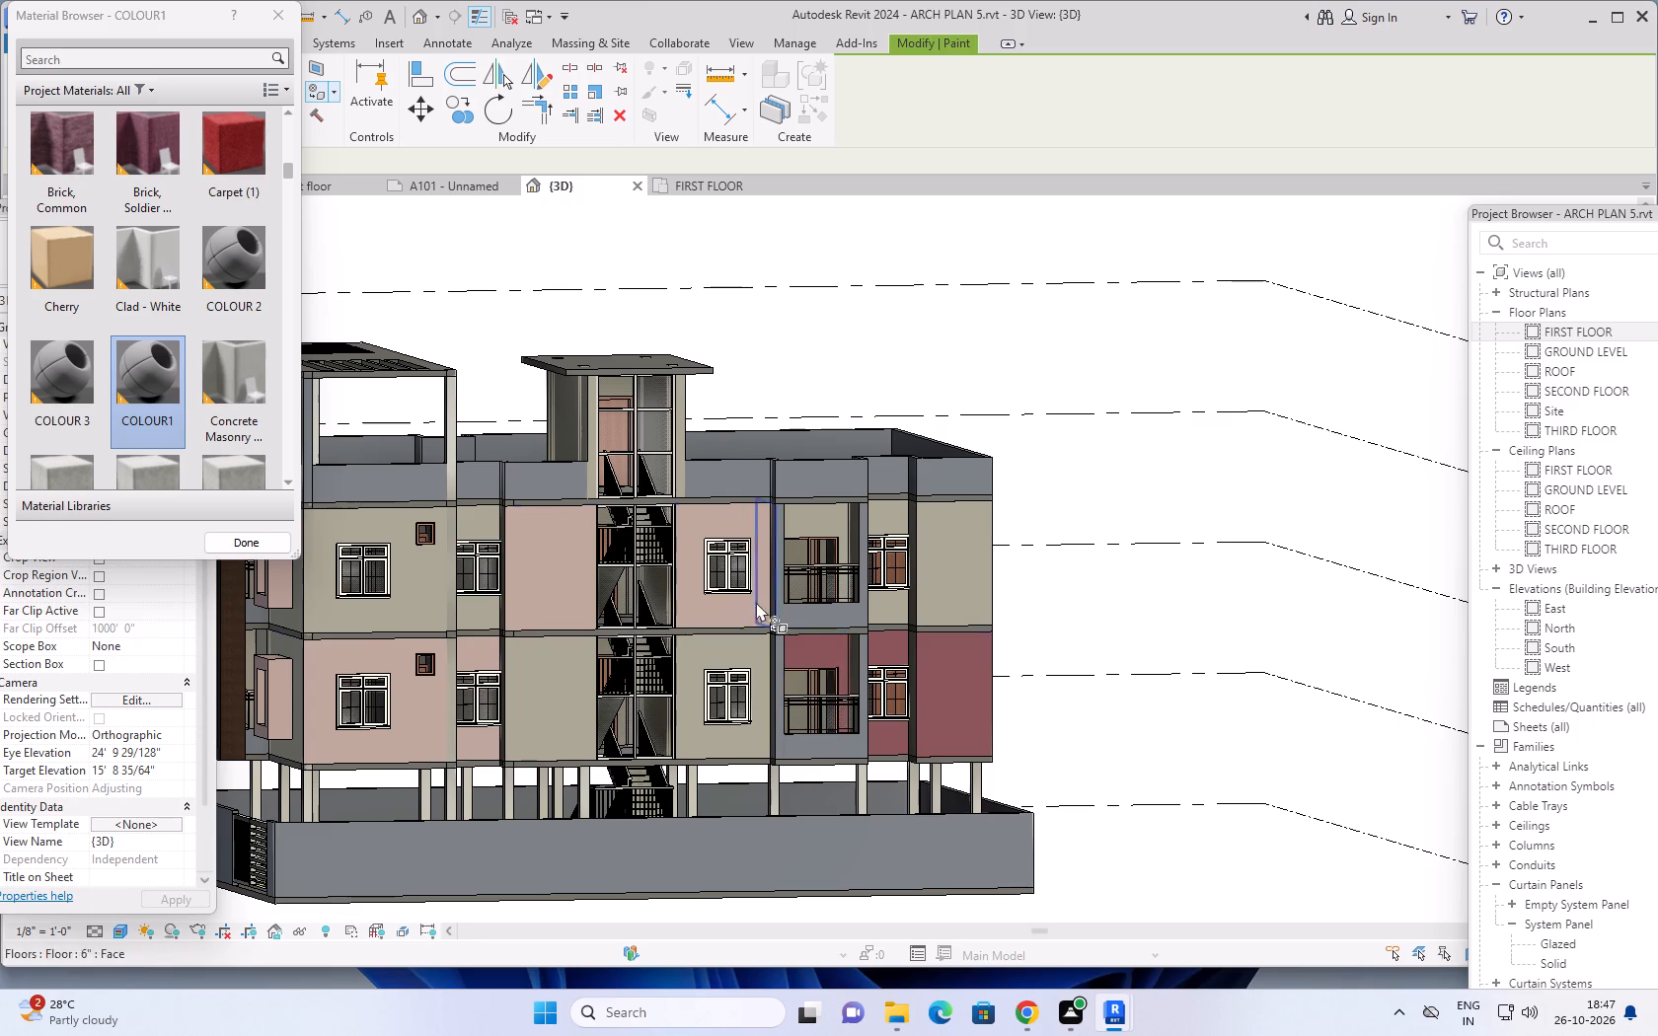
left_click(730, 599)
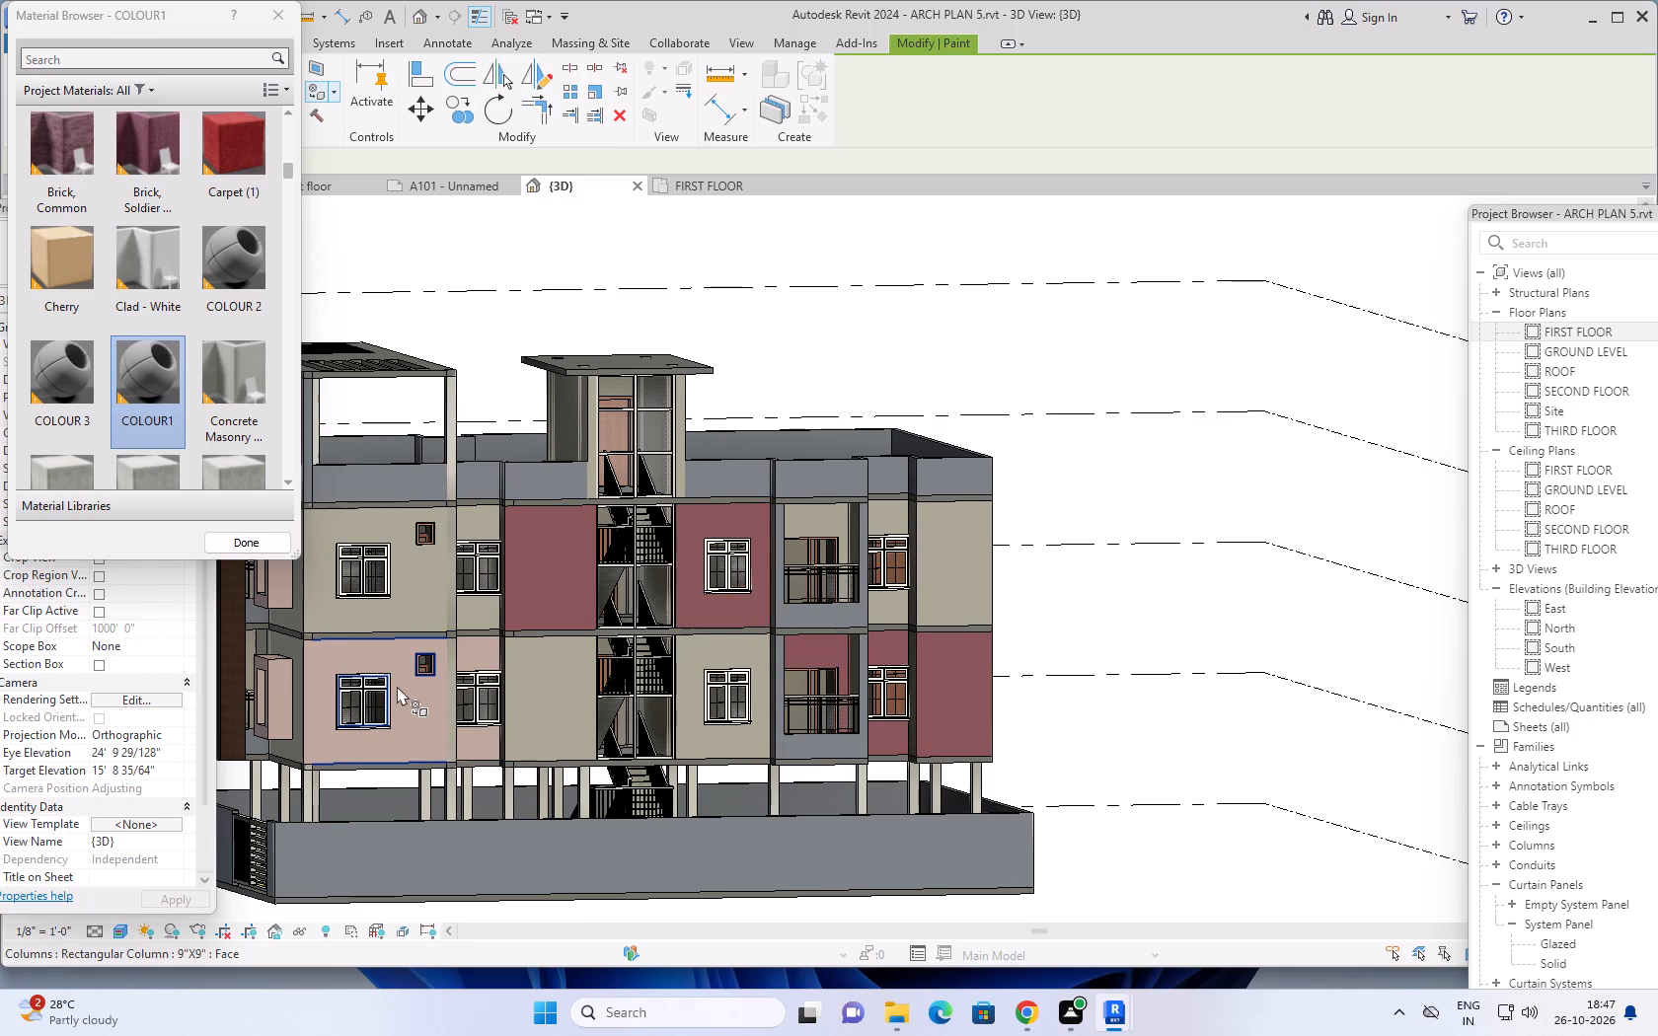
left_click(393, 685)
left_click(475, 655)
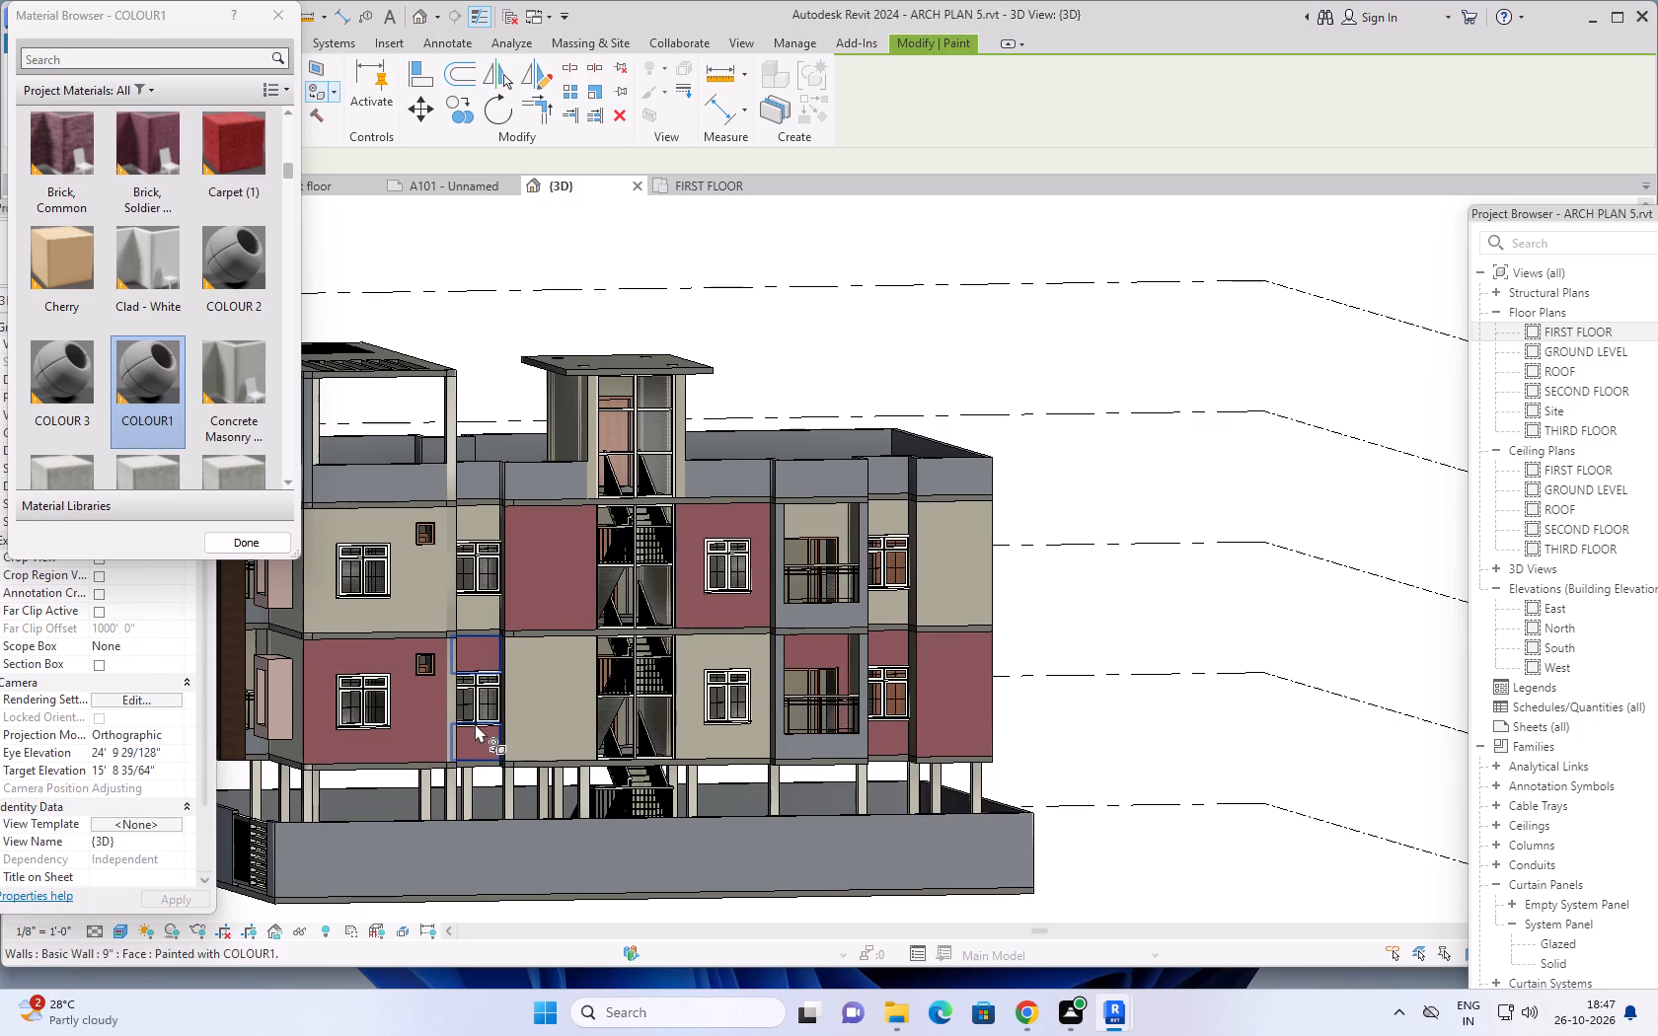
left_click(474, 732)
scroll(455, 681, "up", 5)
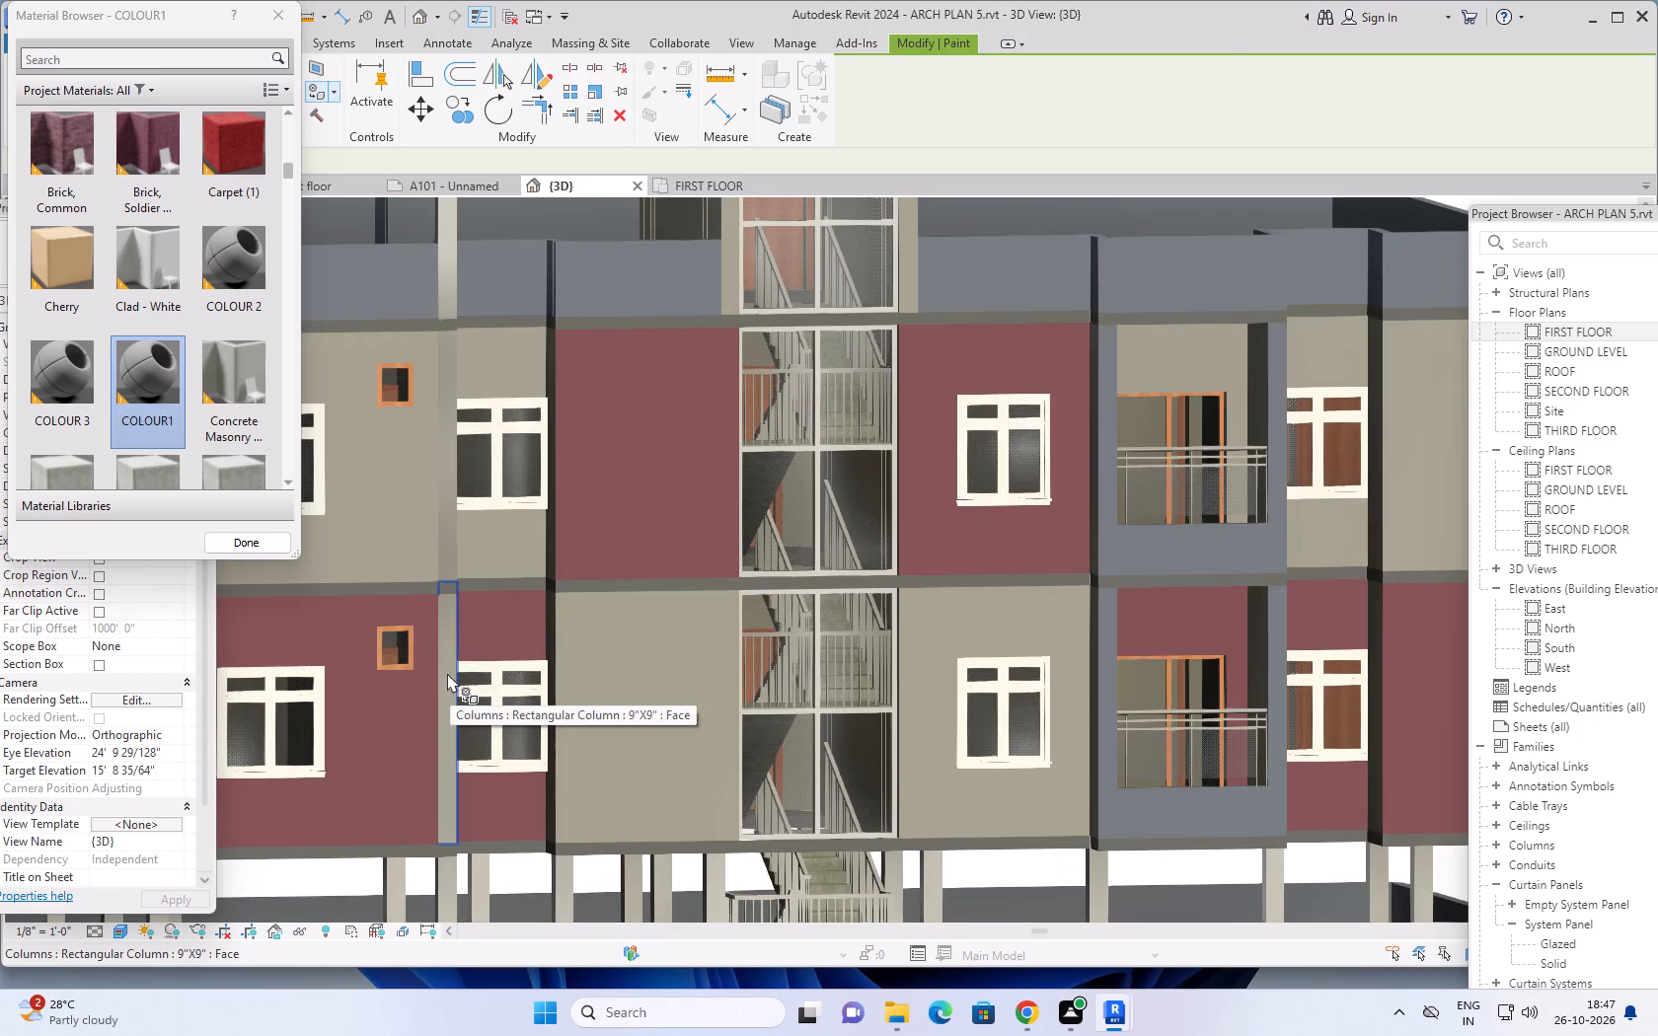
left_click(446, 672)
scroll(502, 718, "down", 3)
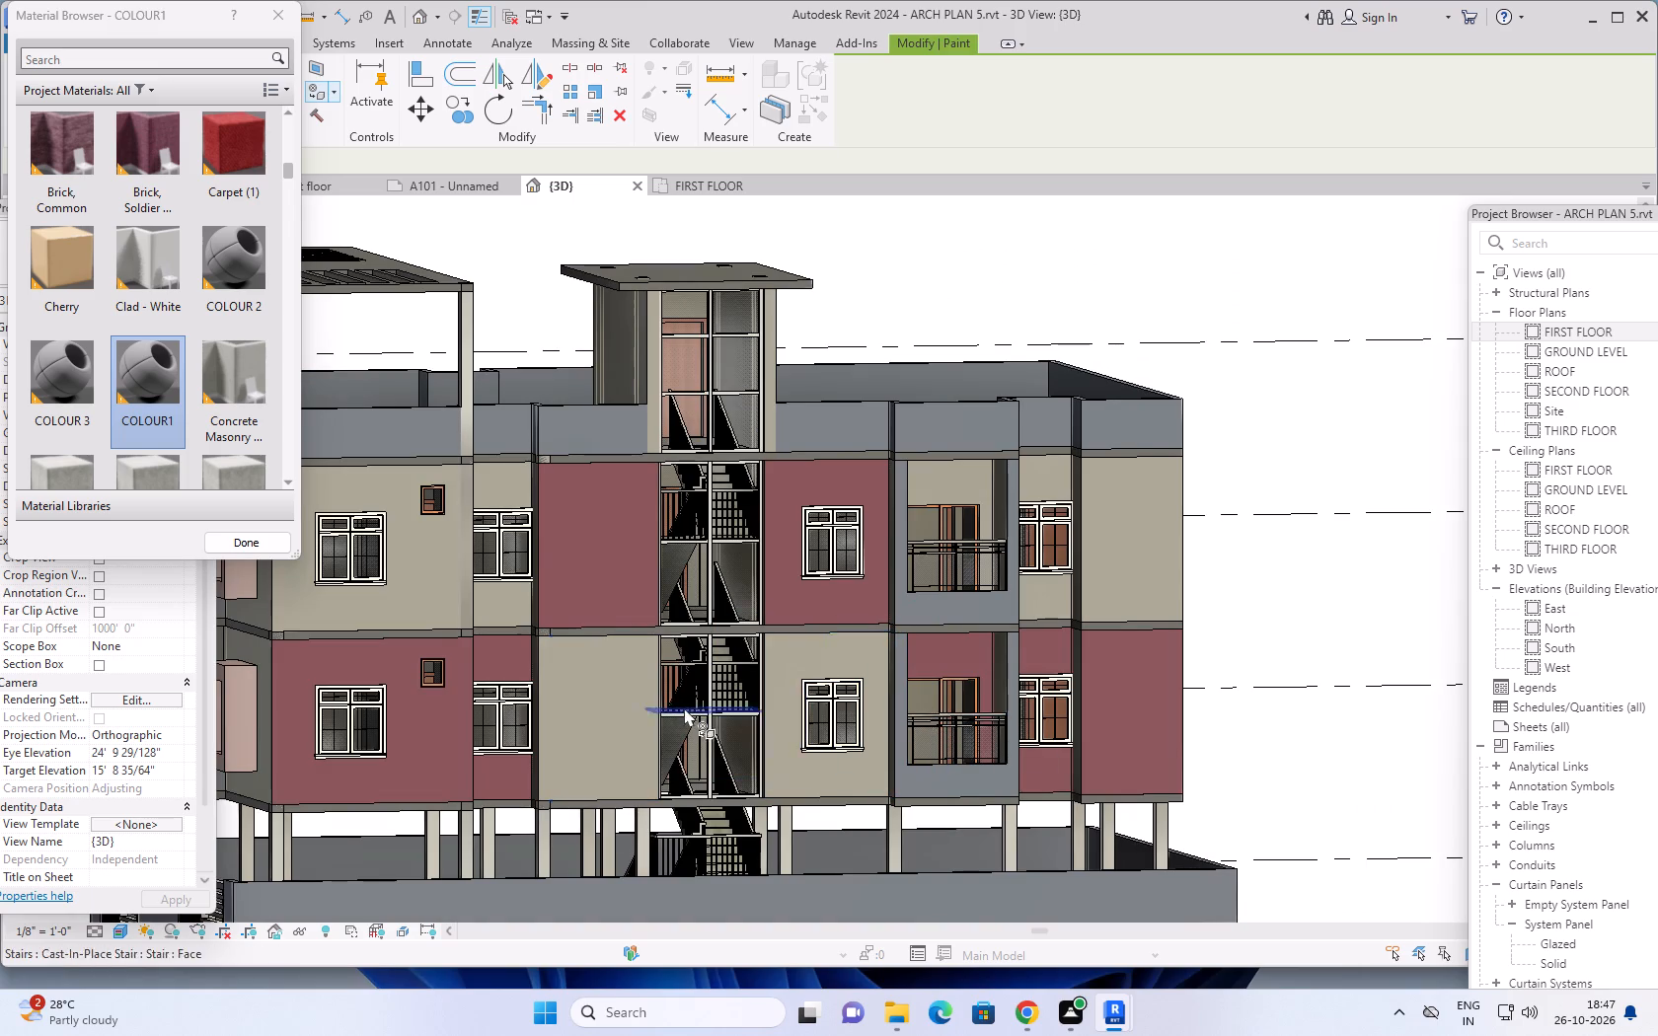
On the front elevation, paint the lower wall around the box-framed window and the upper wall around the window beside the brown frame with COLOUR1.
middle_click_drag(661, 691, 1045, 668, "shift")
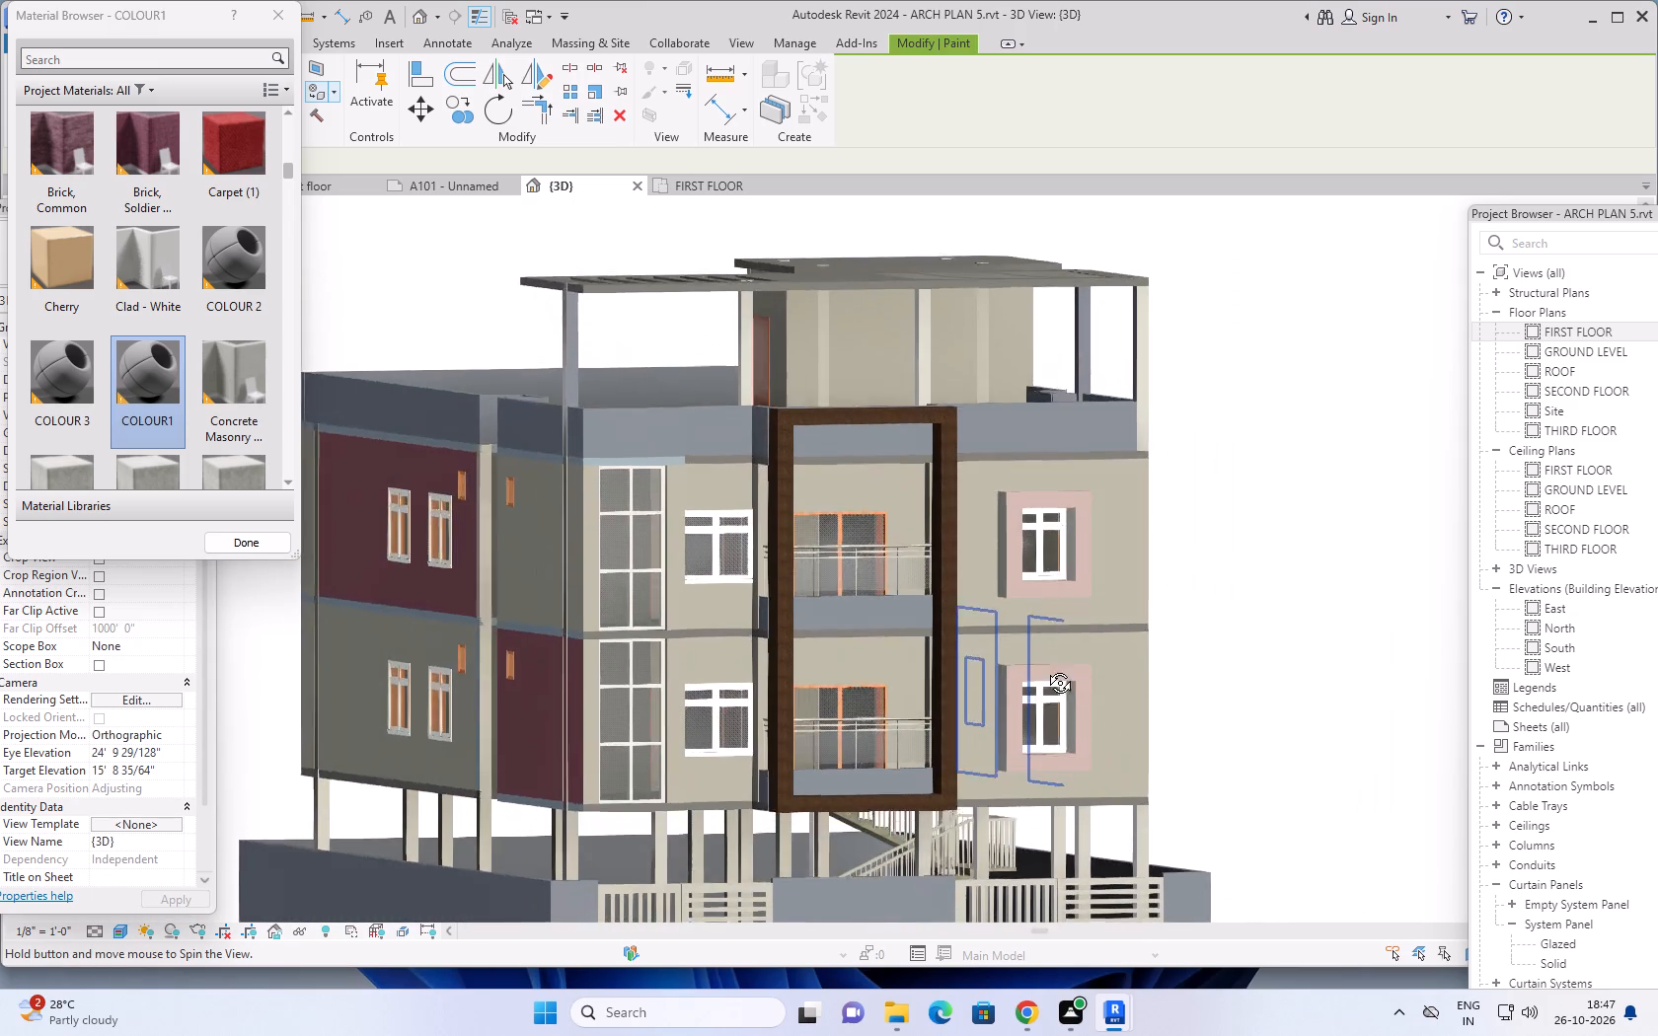
middle_click_drag(1045, 668, 1015, 669, "shift")
left_click(1052, 677)
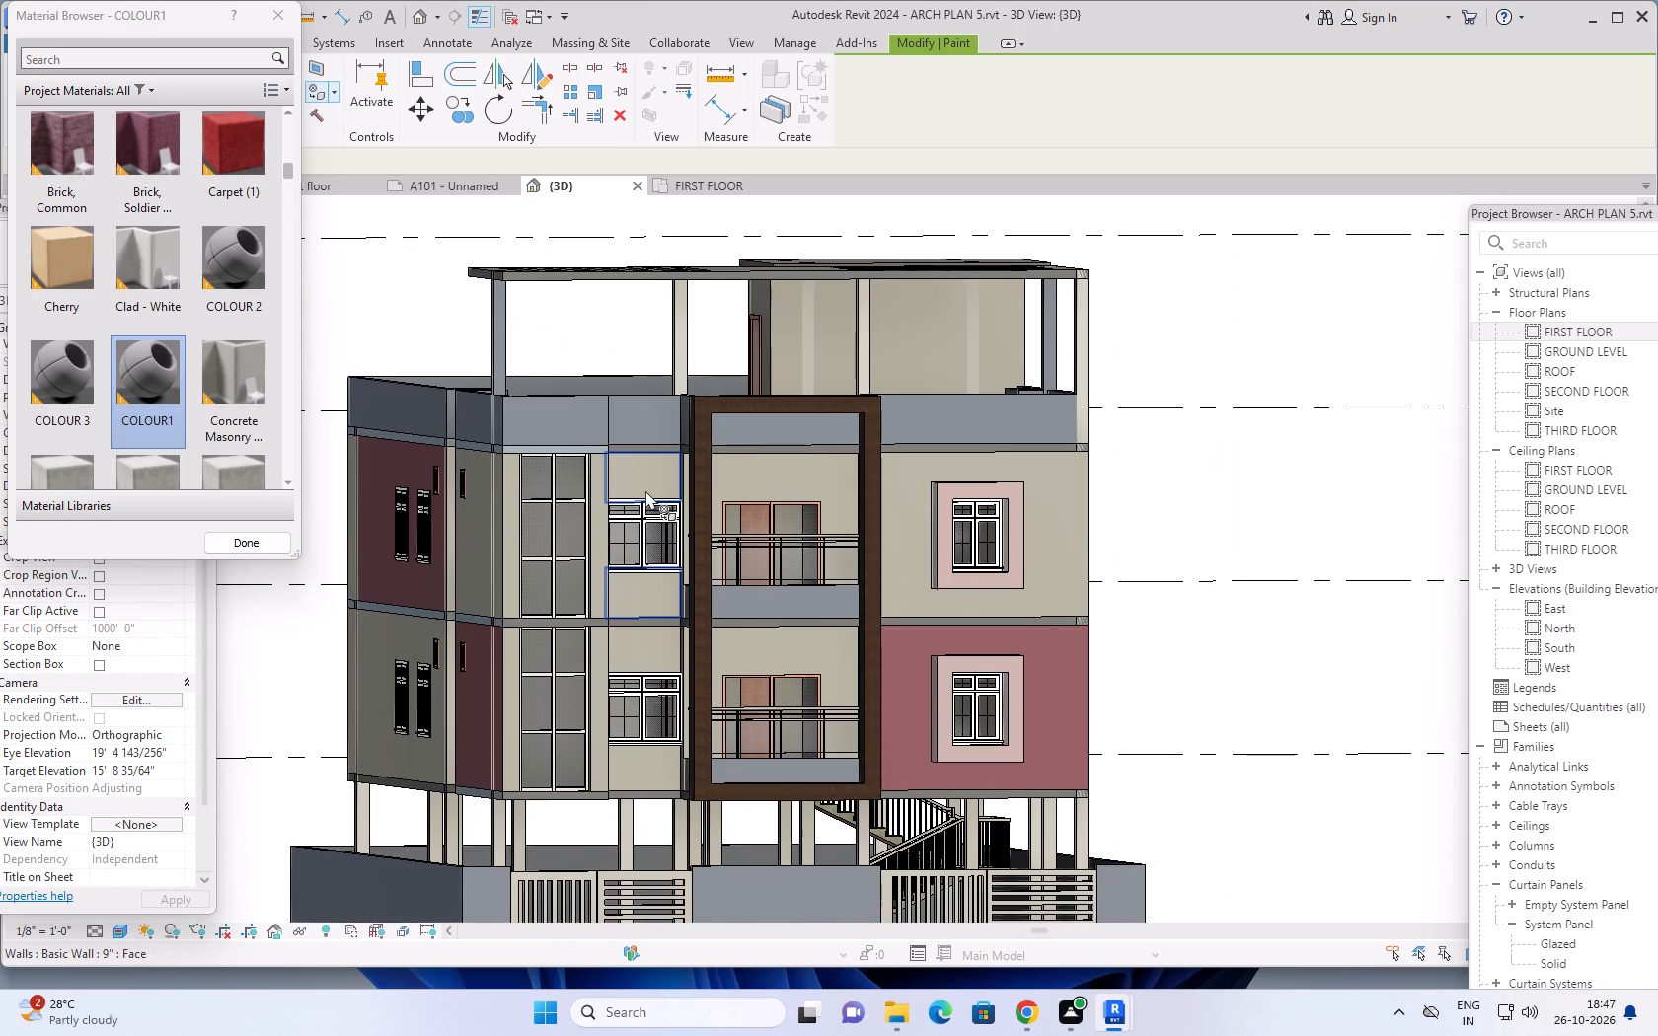
middle_click_drag(645, 490, 618, 490, "shift")
left_click(597, 490)
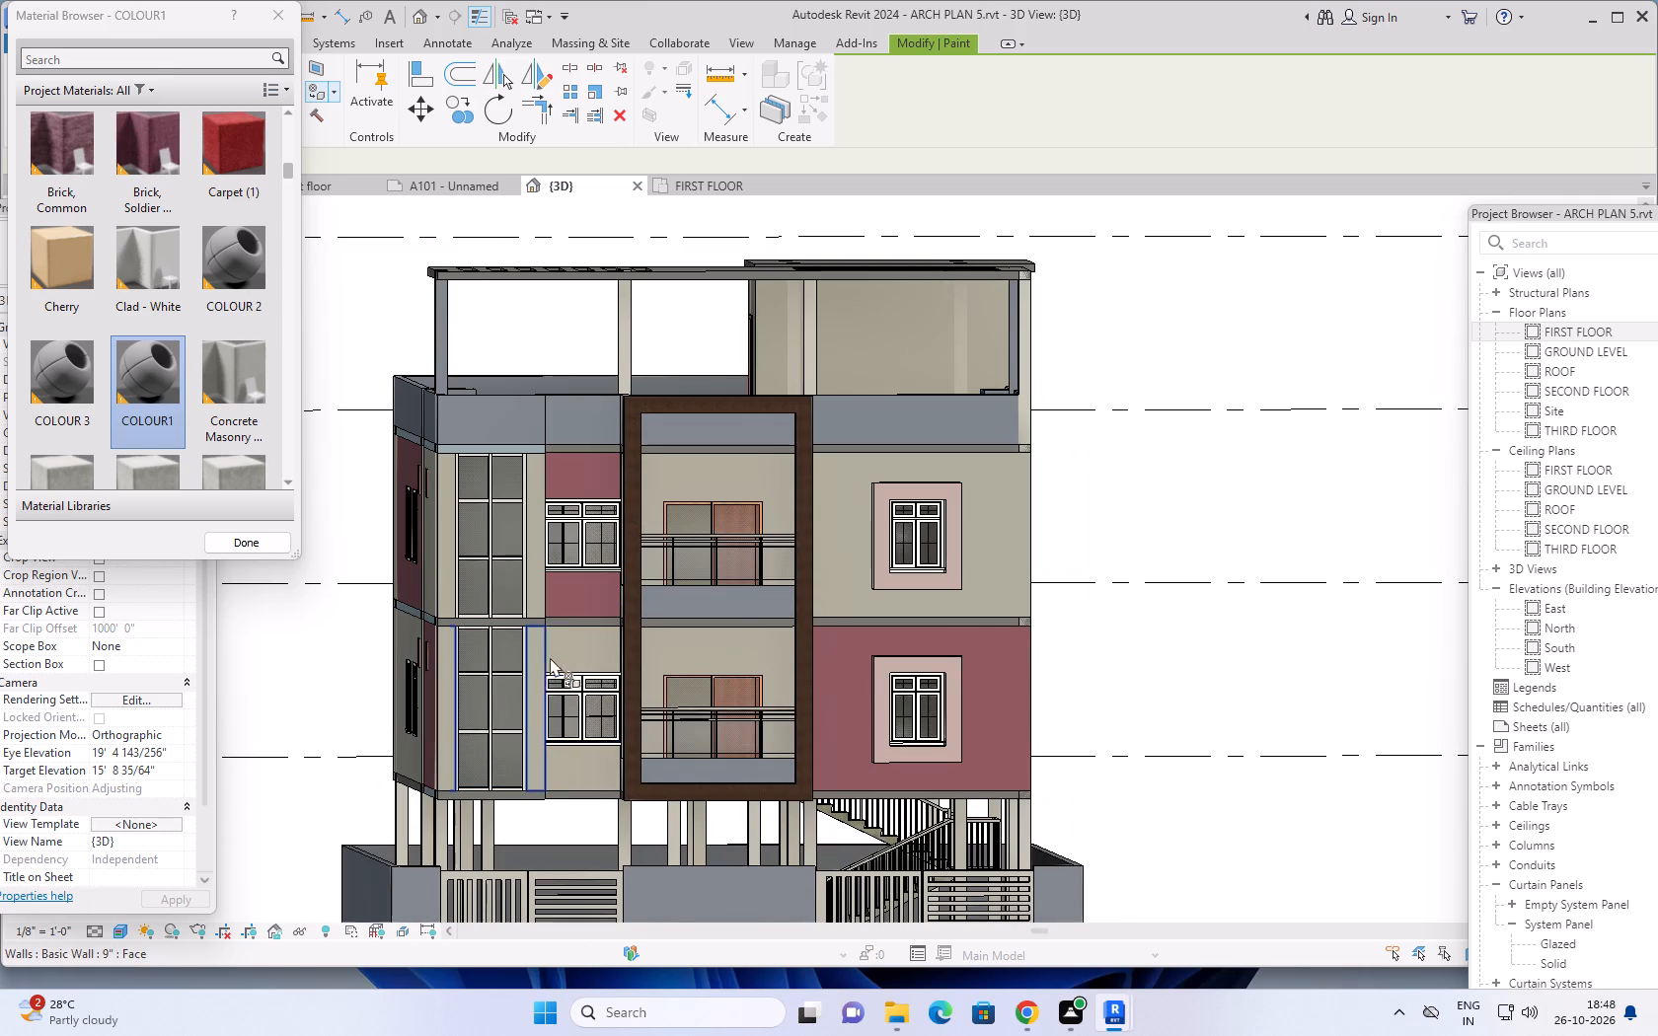
Paint the narrow lower-storey wall strips on both sides of the tall front corner glazing with COLOUR1.
left_click(447, 675)
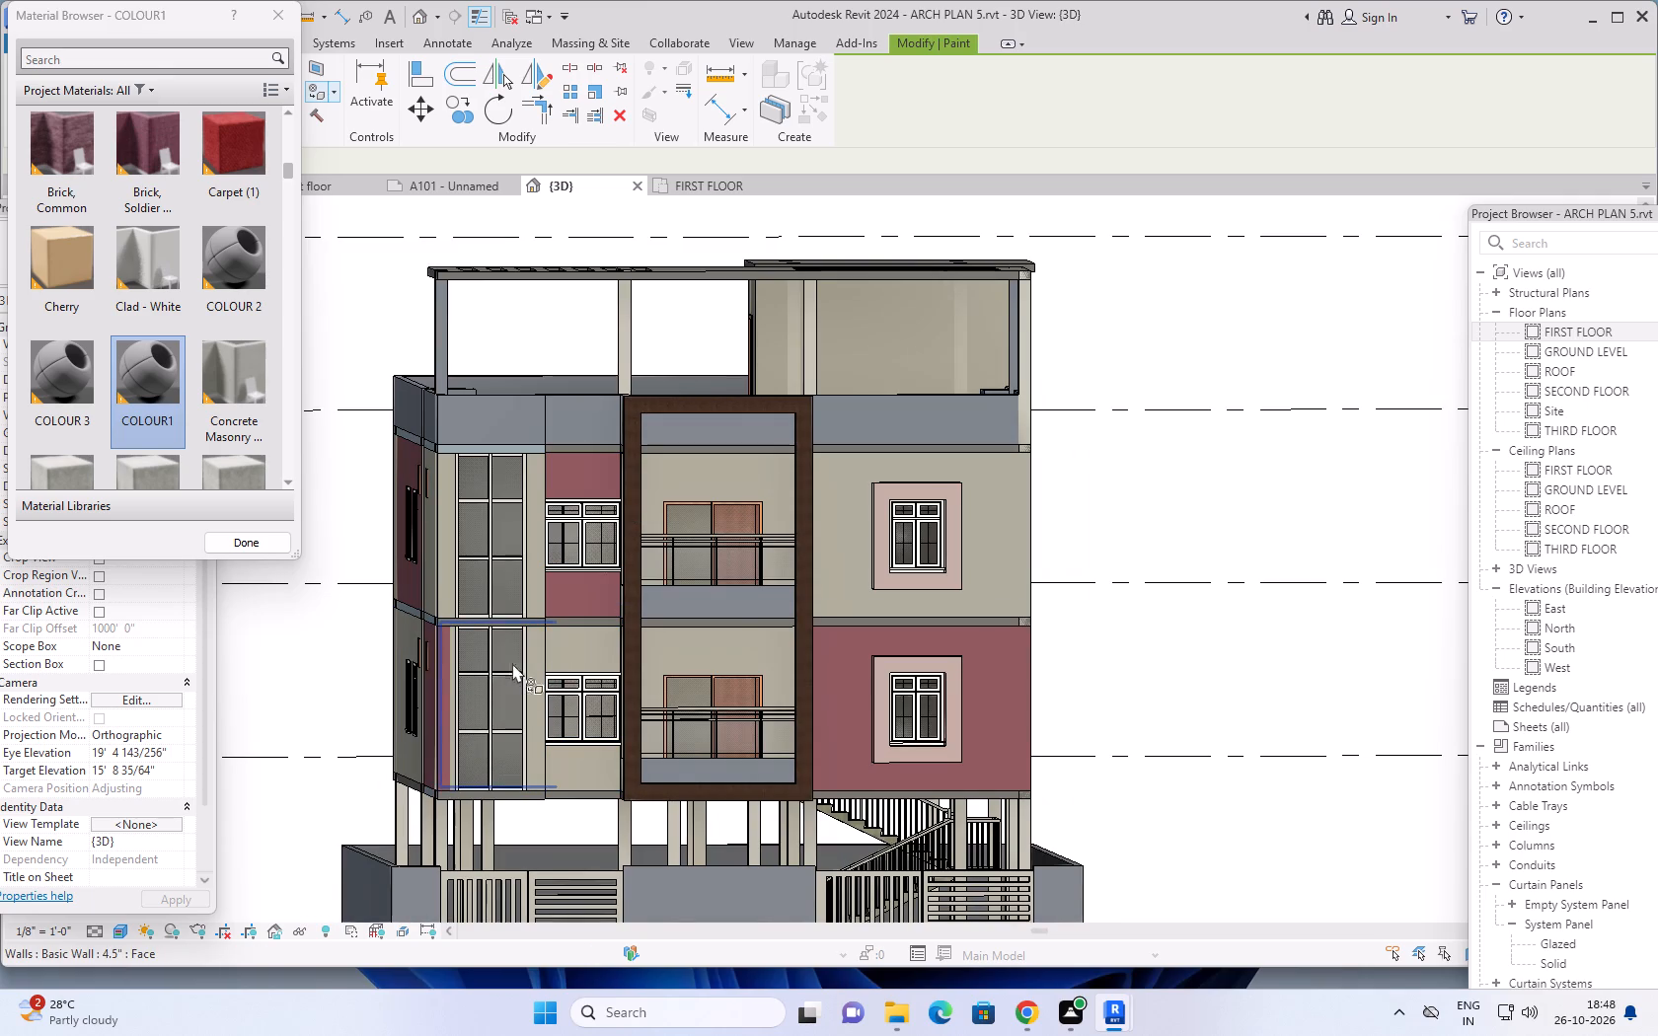
scroll(537, 648, "up", 1)
left_click(537, 648)
scroll(439, 660, "up", 5)
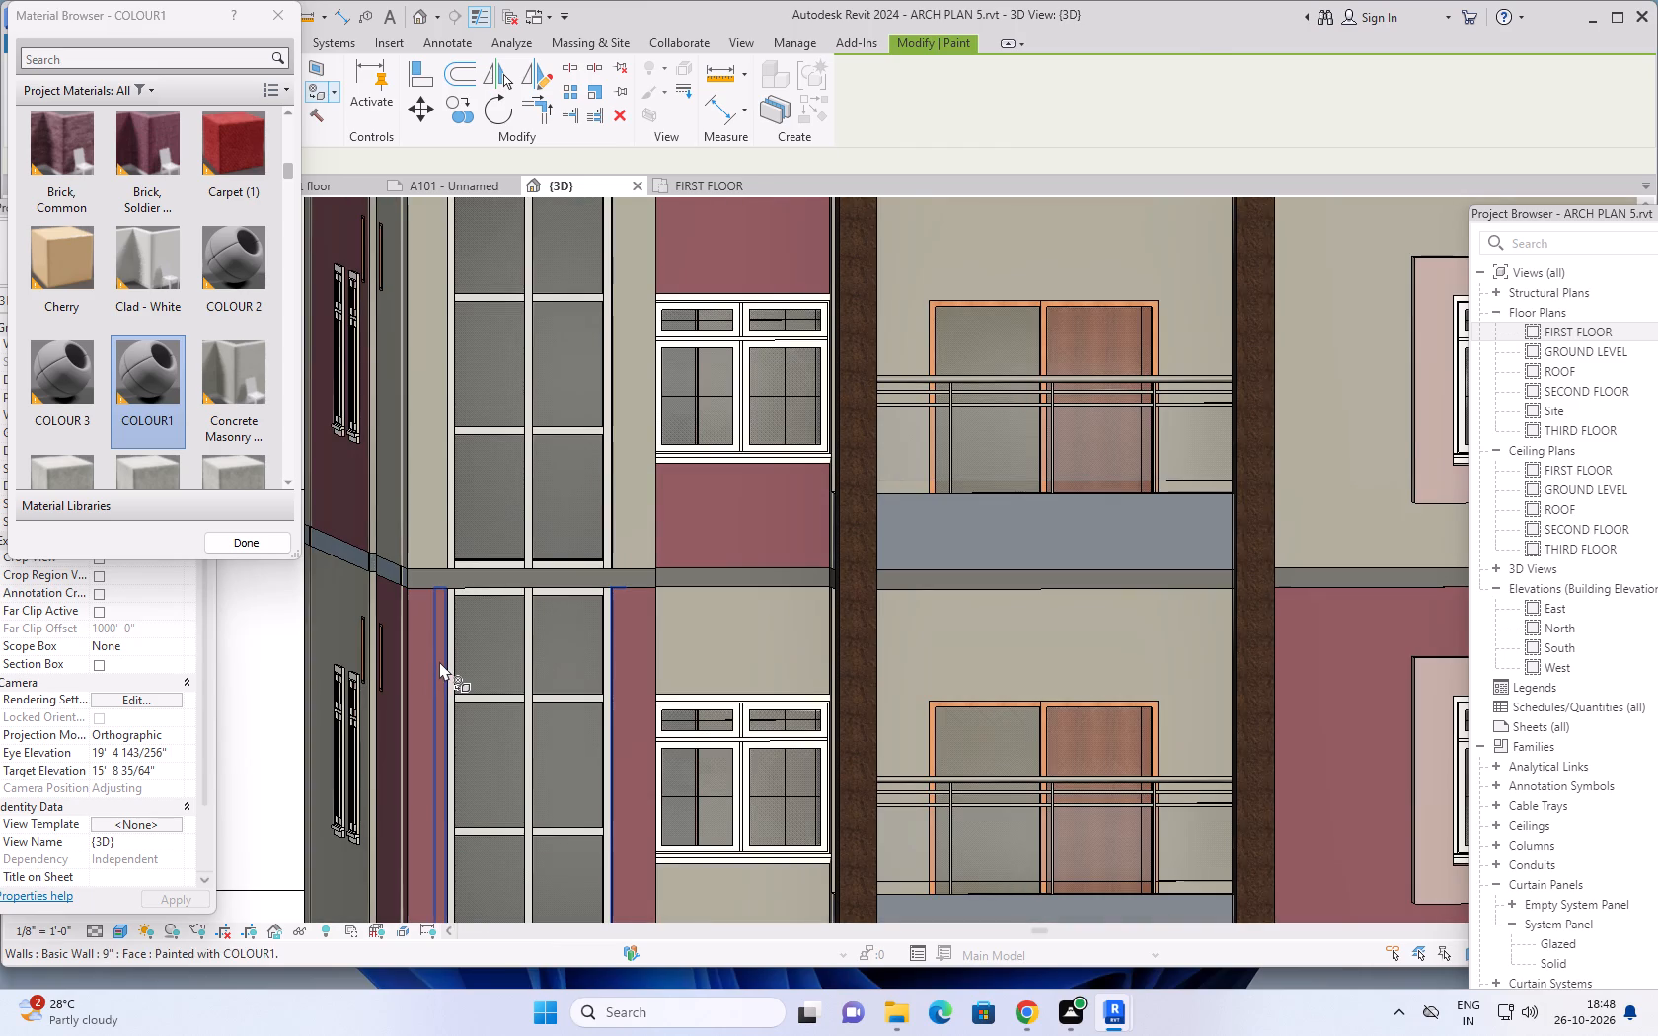
left_click(439, 661)
Paint the upper-storey balcony's back wall inside the brown frame with COLOUR1.
scroll(454, 658, "down", 5)
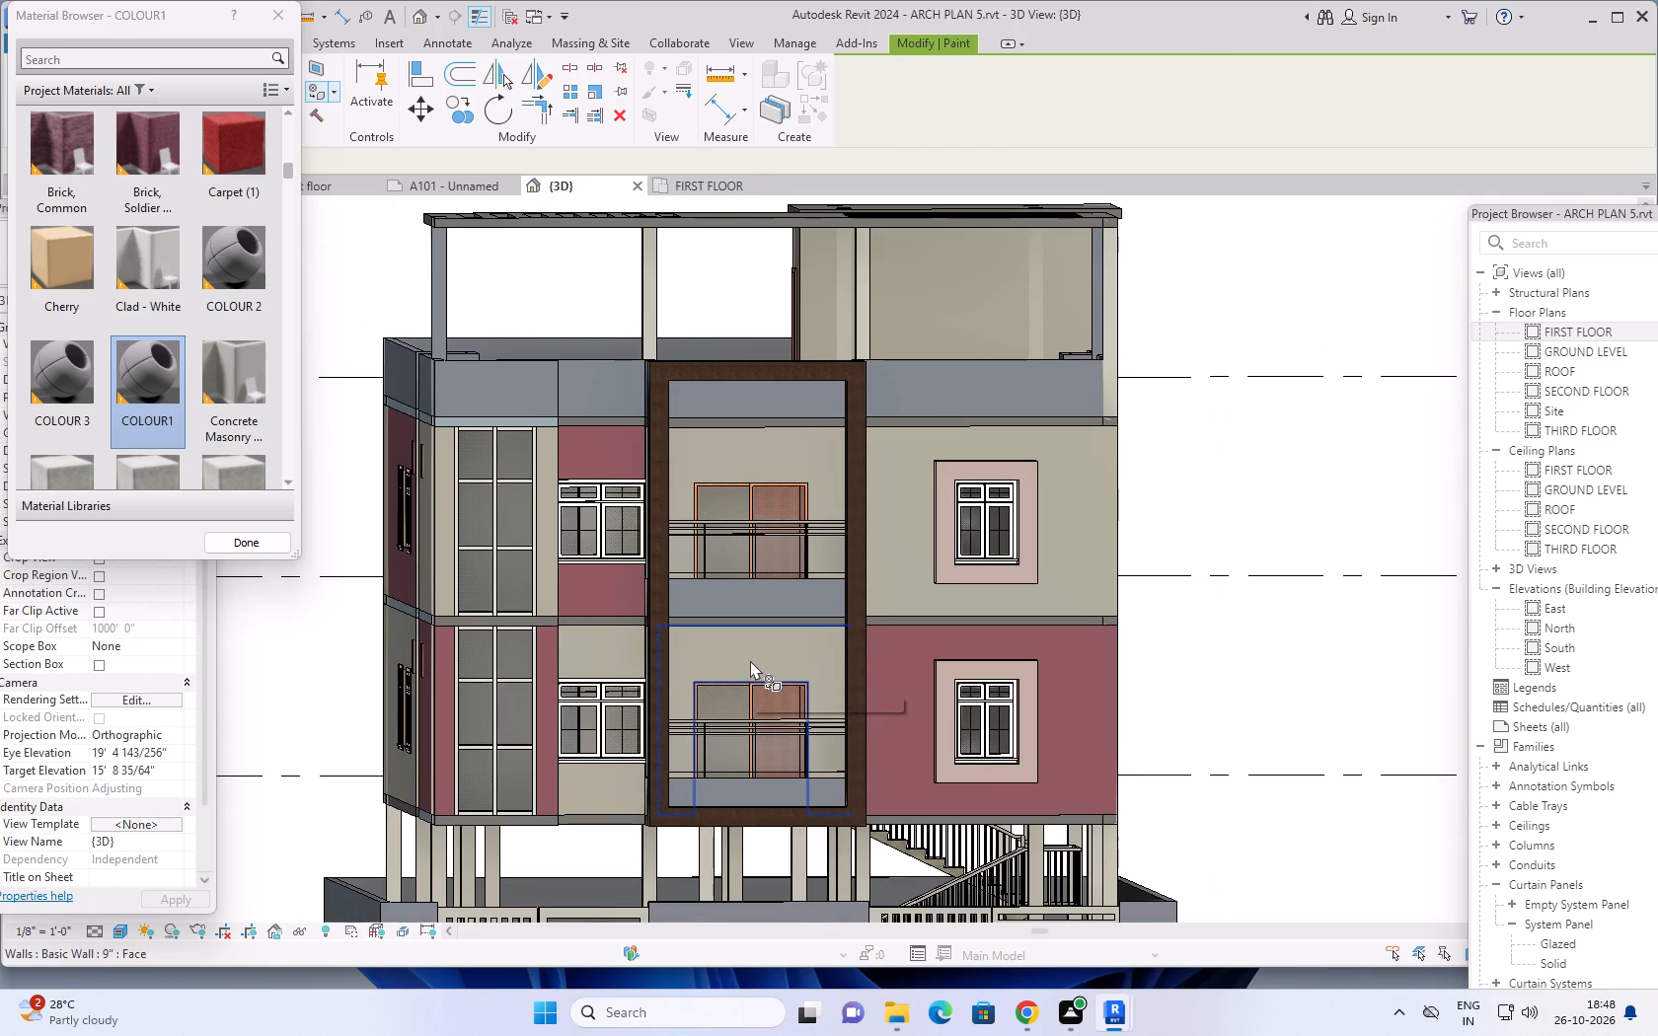
scroll(759, 661, "down", 3)
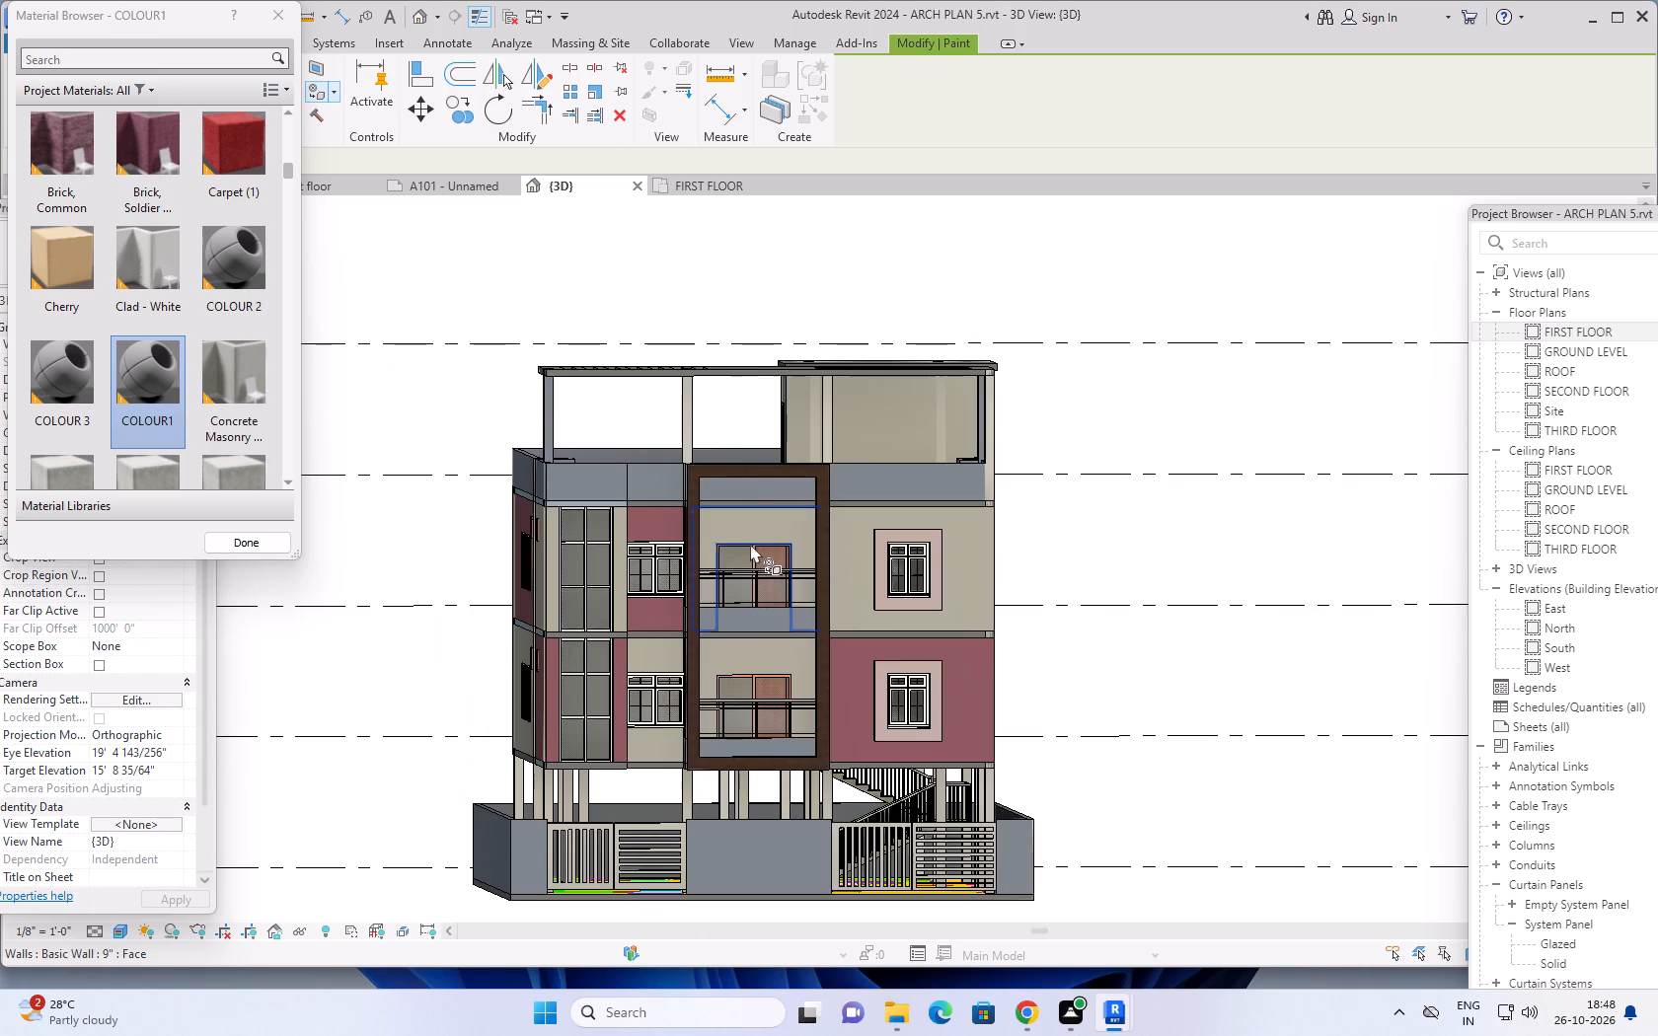
left_click(752, 529)
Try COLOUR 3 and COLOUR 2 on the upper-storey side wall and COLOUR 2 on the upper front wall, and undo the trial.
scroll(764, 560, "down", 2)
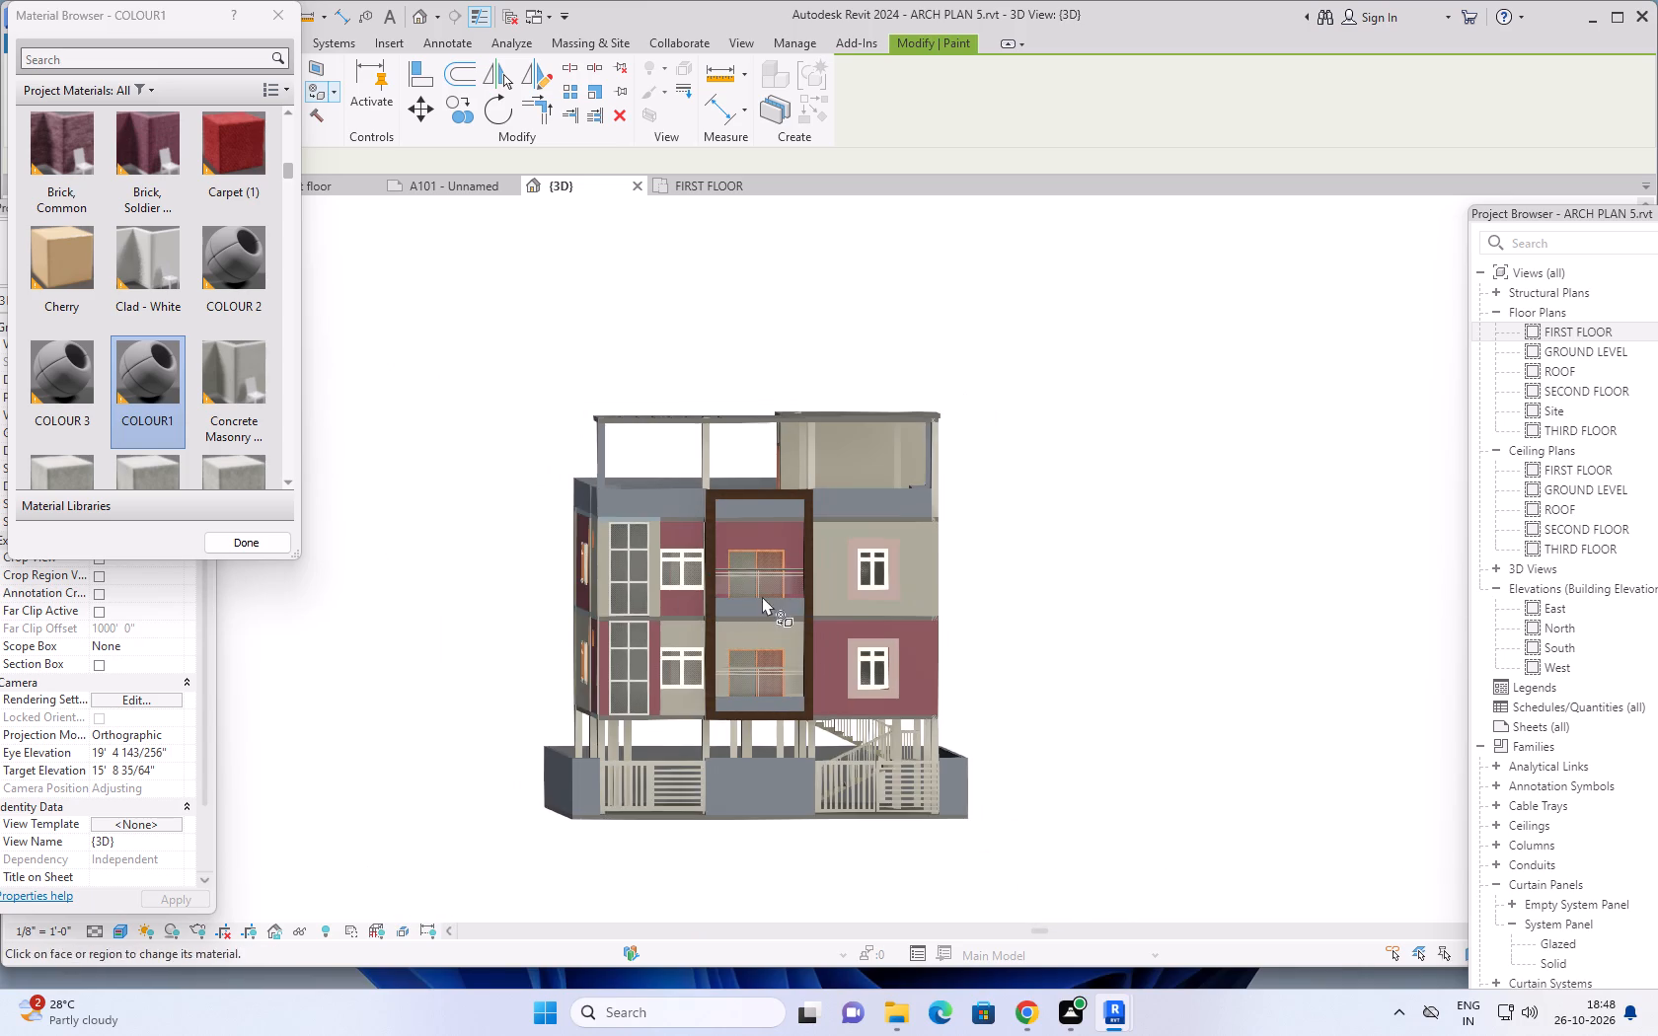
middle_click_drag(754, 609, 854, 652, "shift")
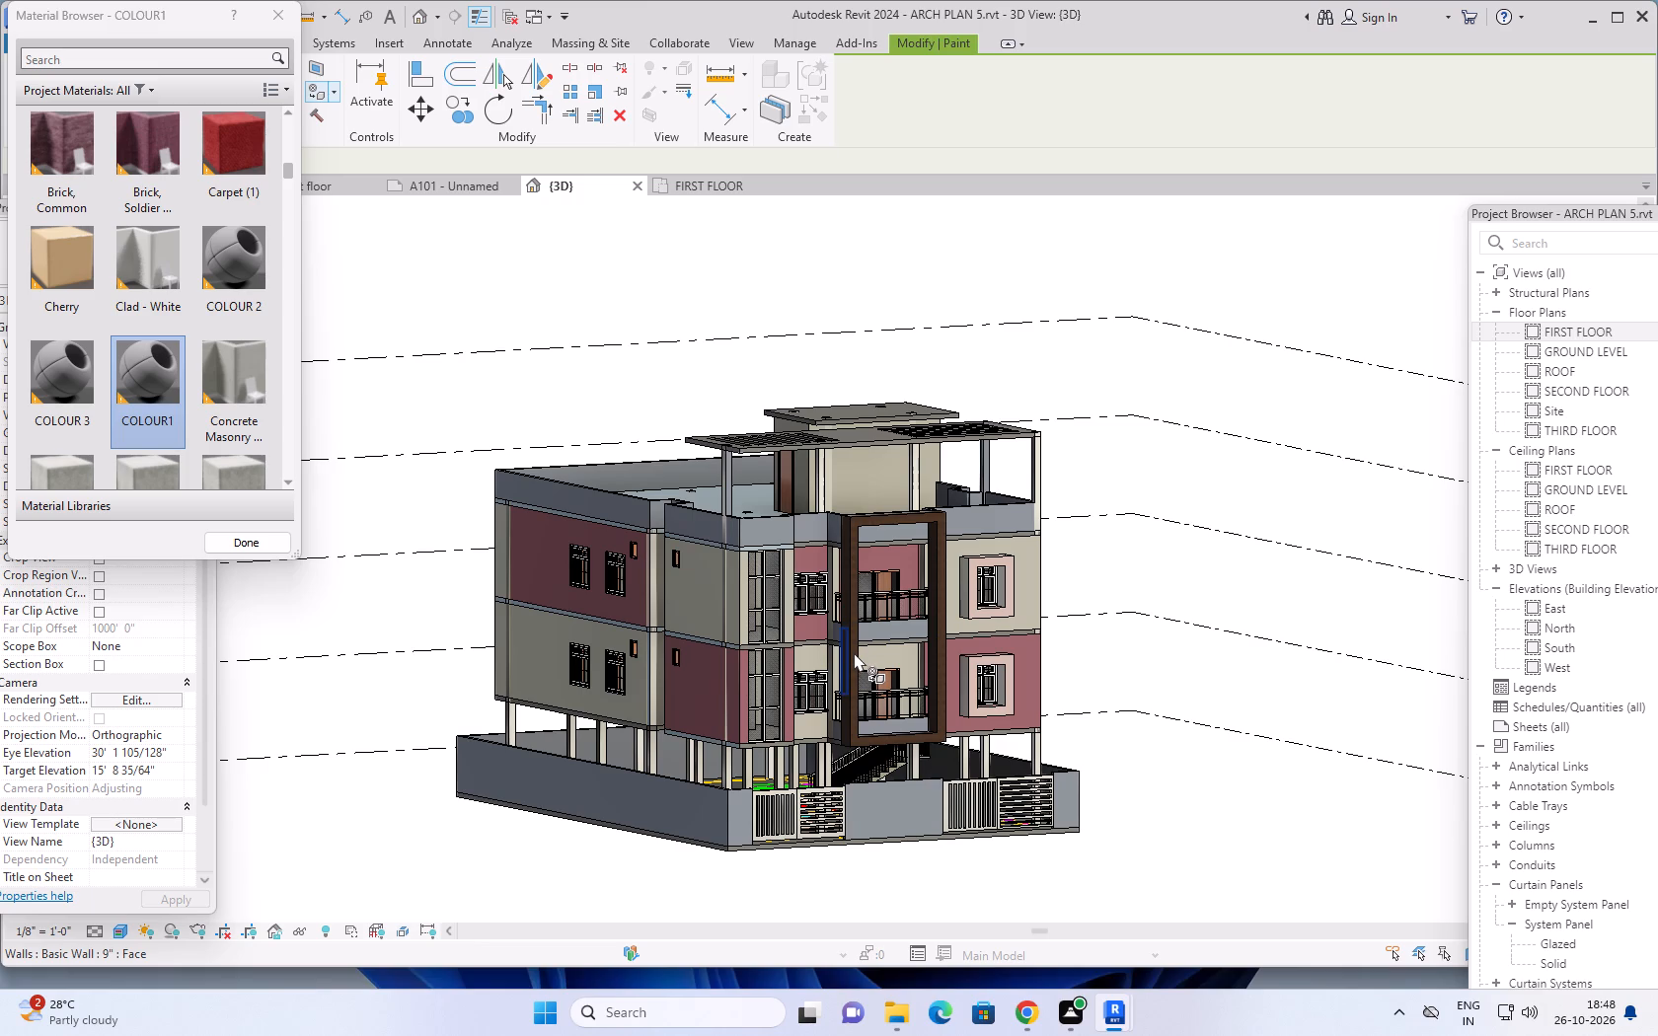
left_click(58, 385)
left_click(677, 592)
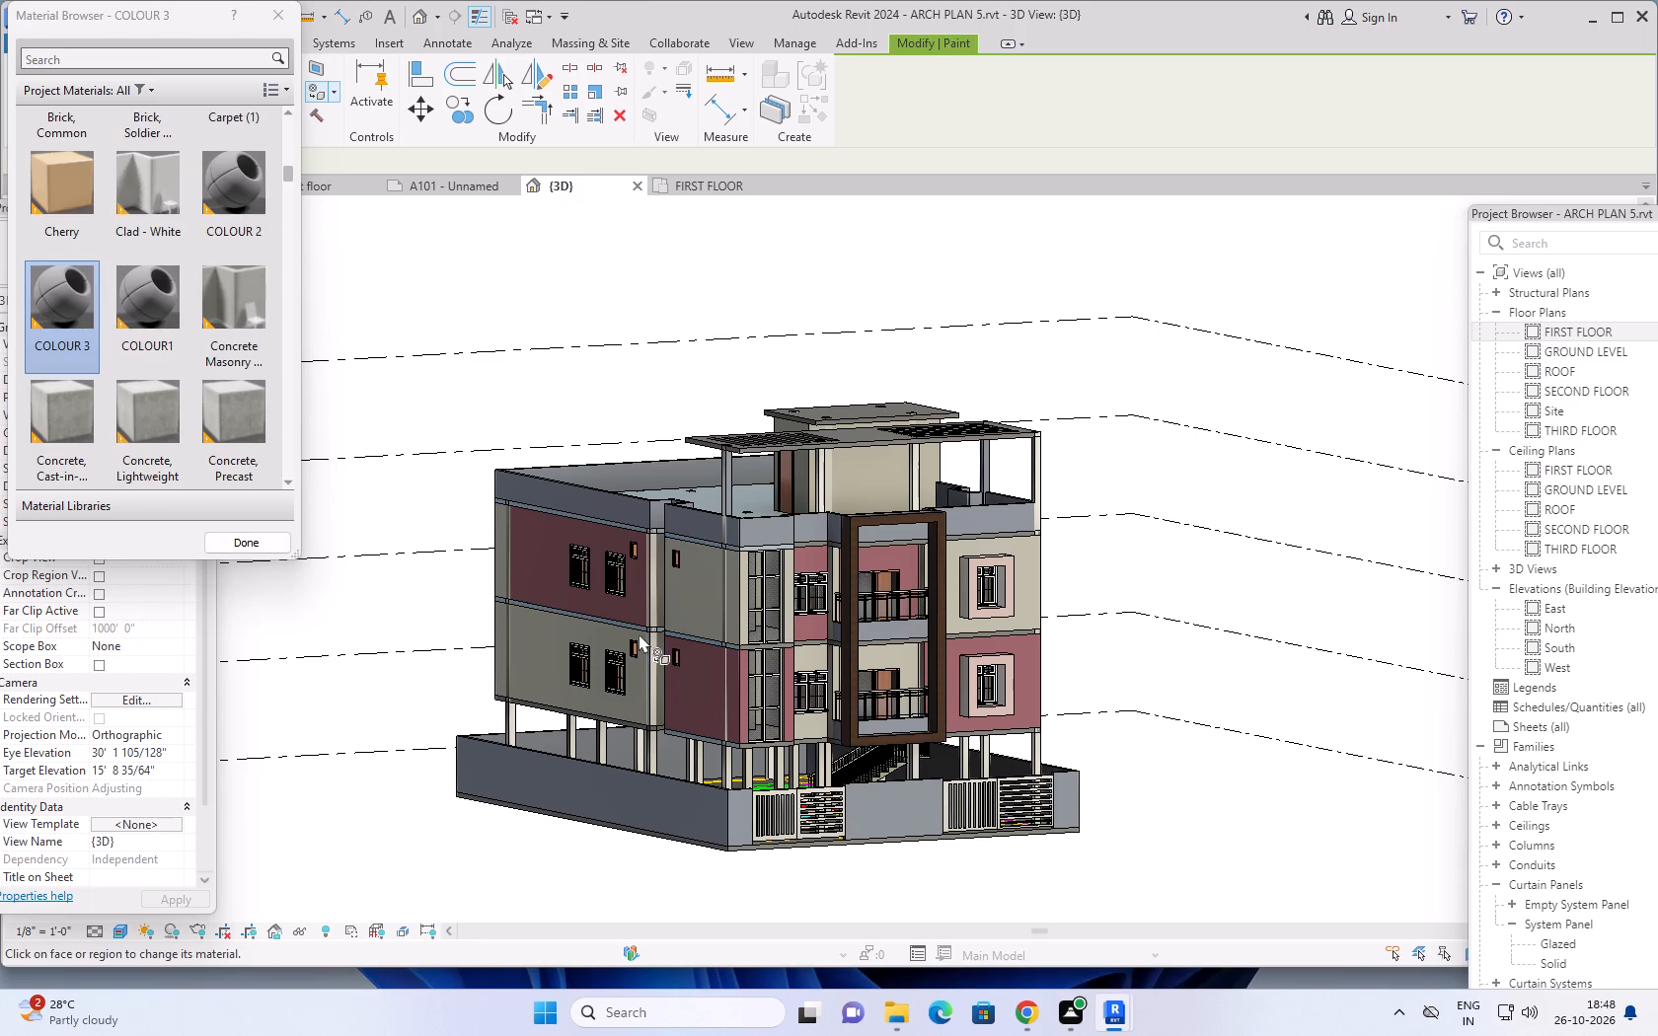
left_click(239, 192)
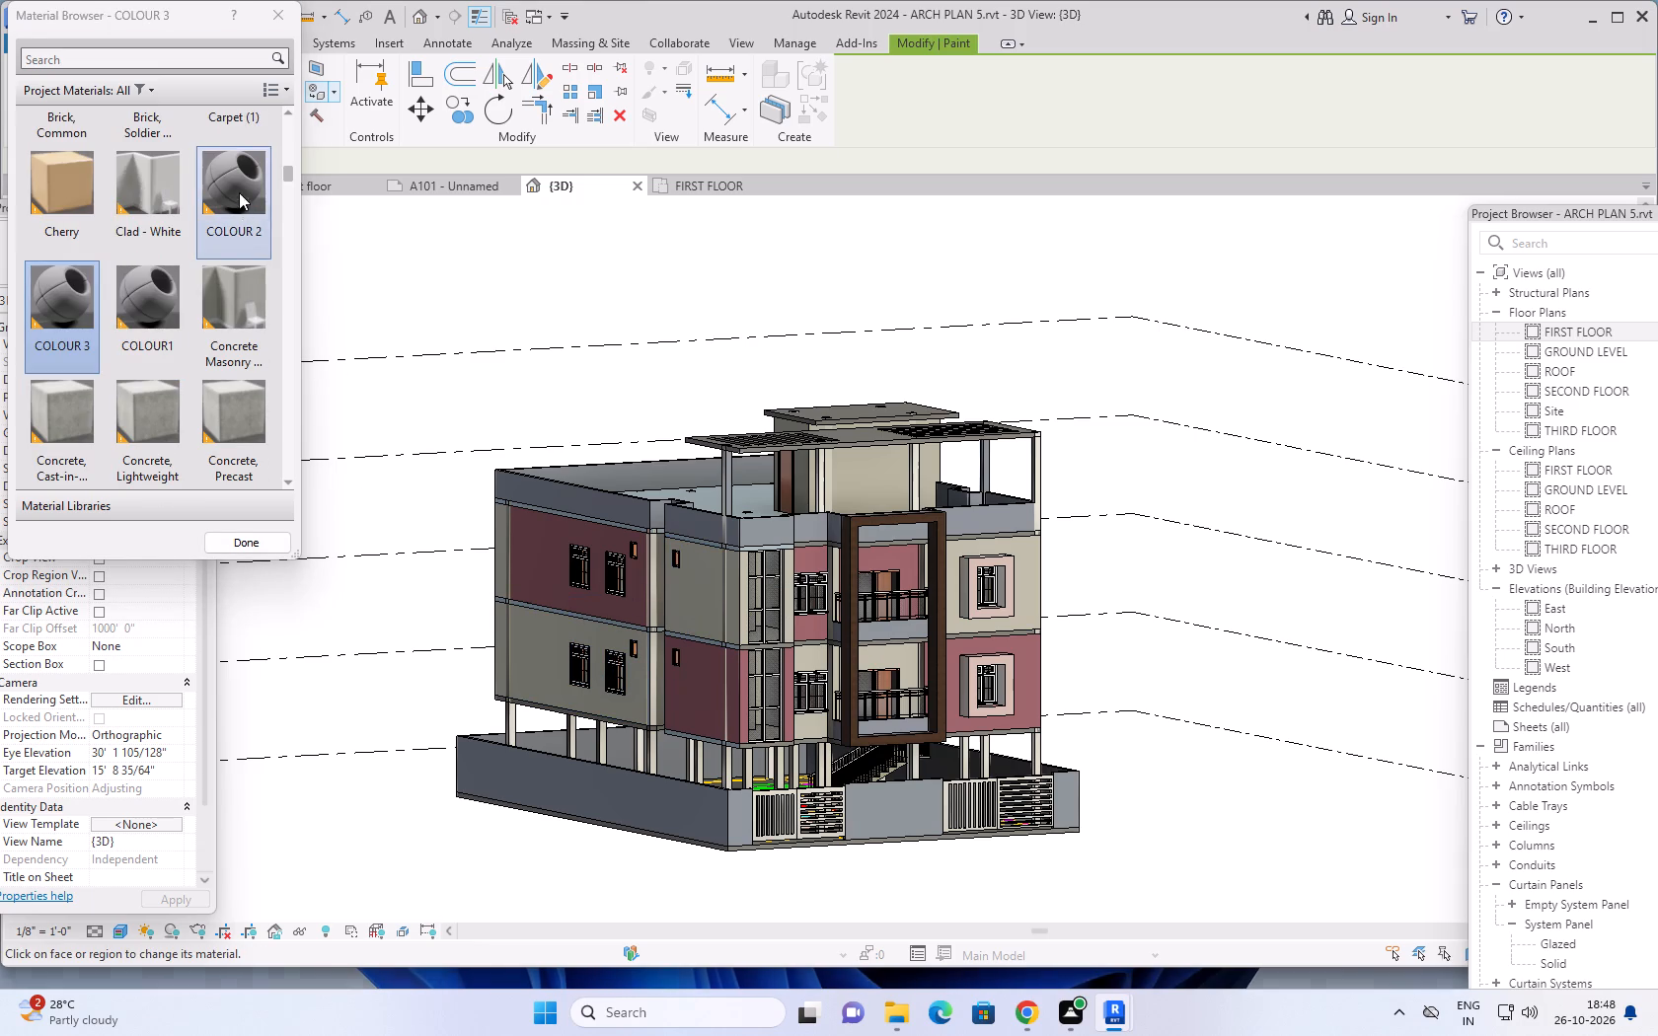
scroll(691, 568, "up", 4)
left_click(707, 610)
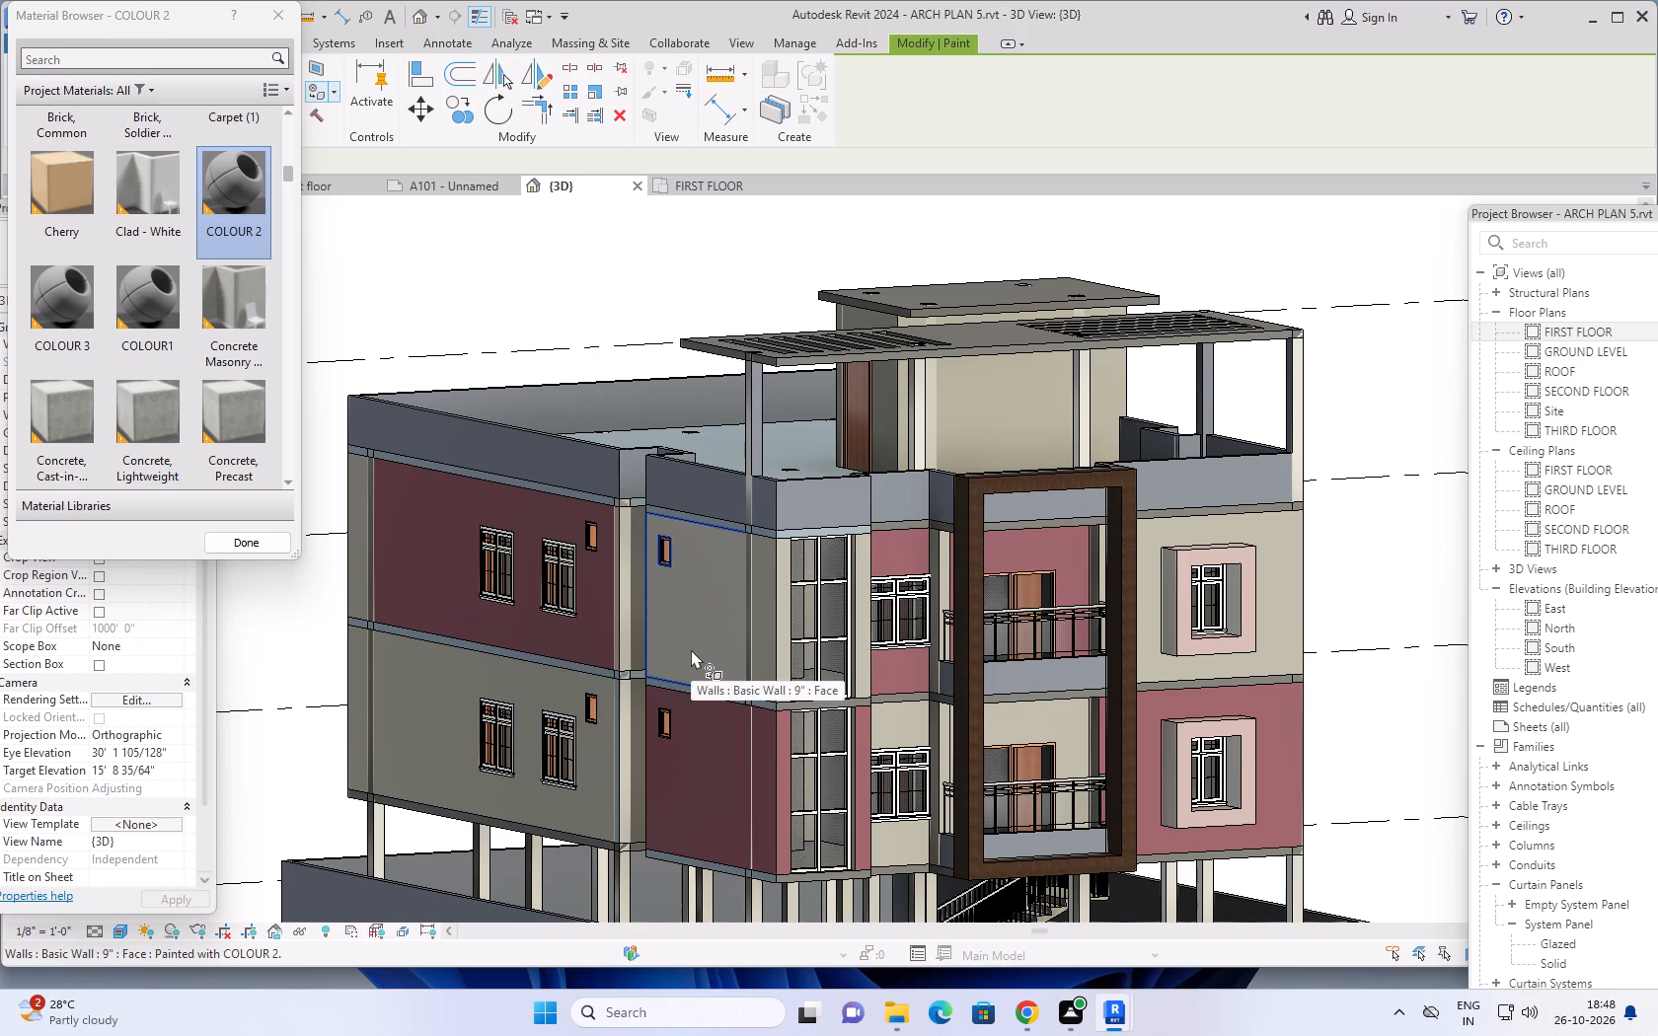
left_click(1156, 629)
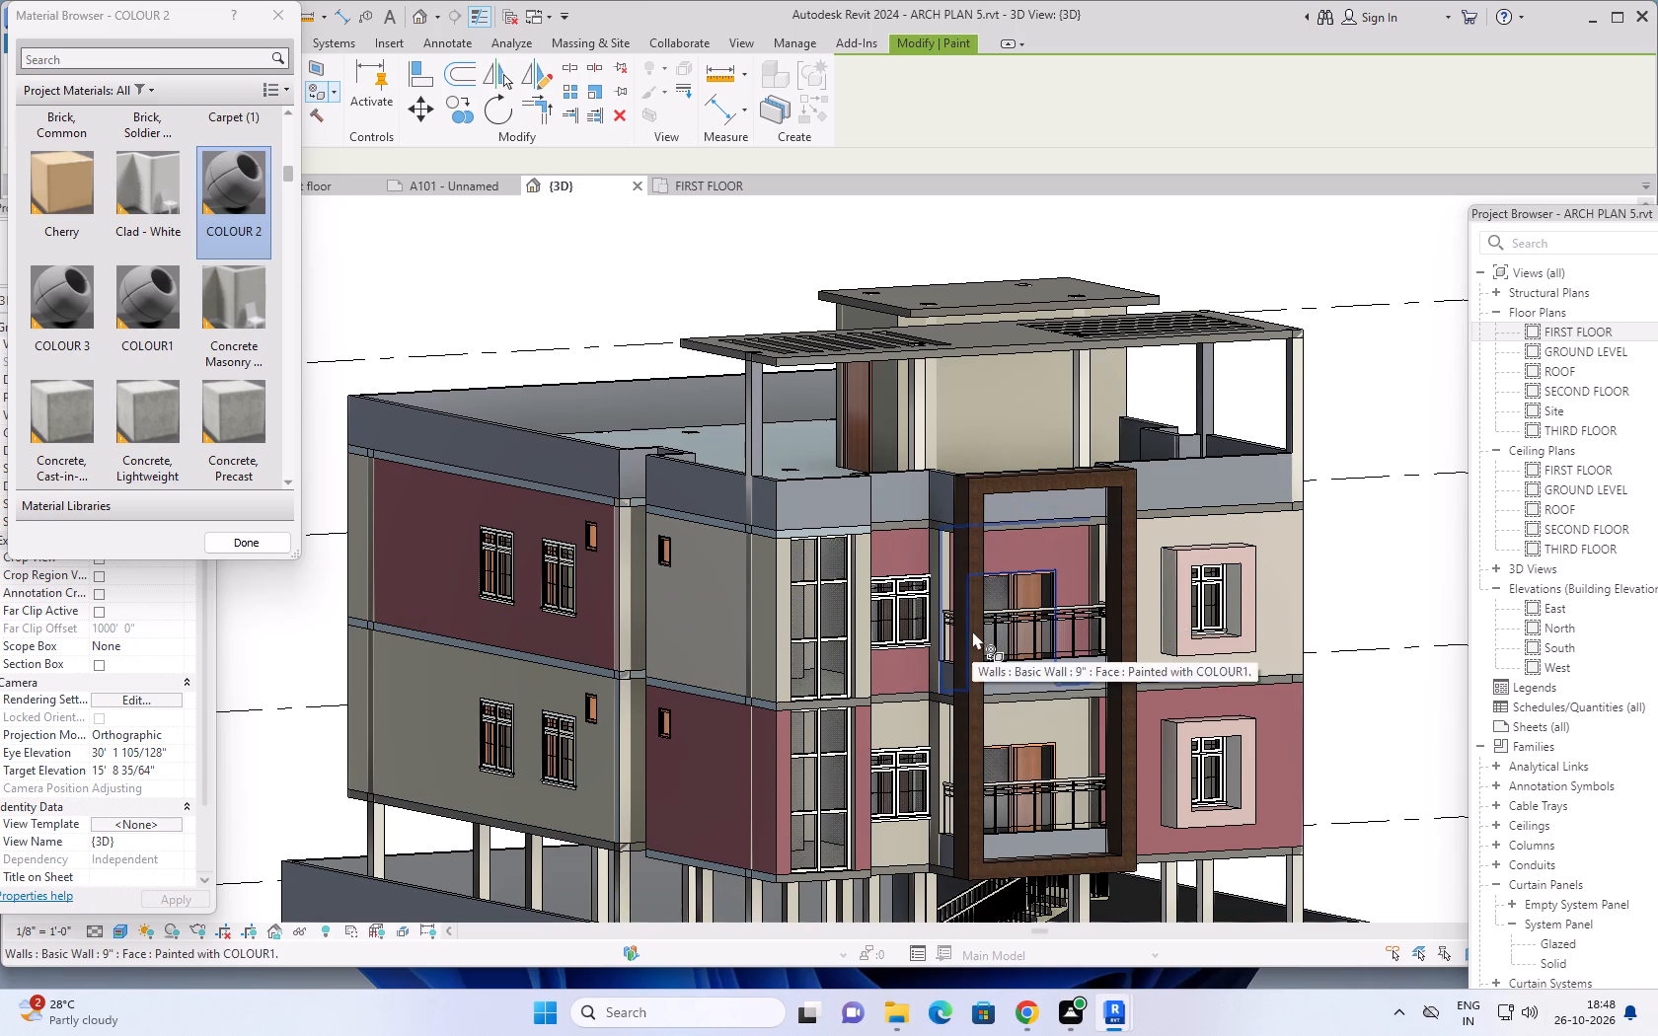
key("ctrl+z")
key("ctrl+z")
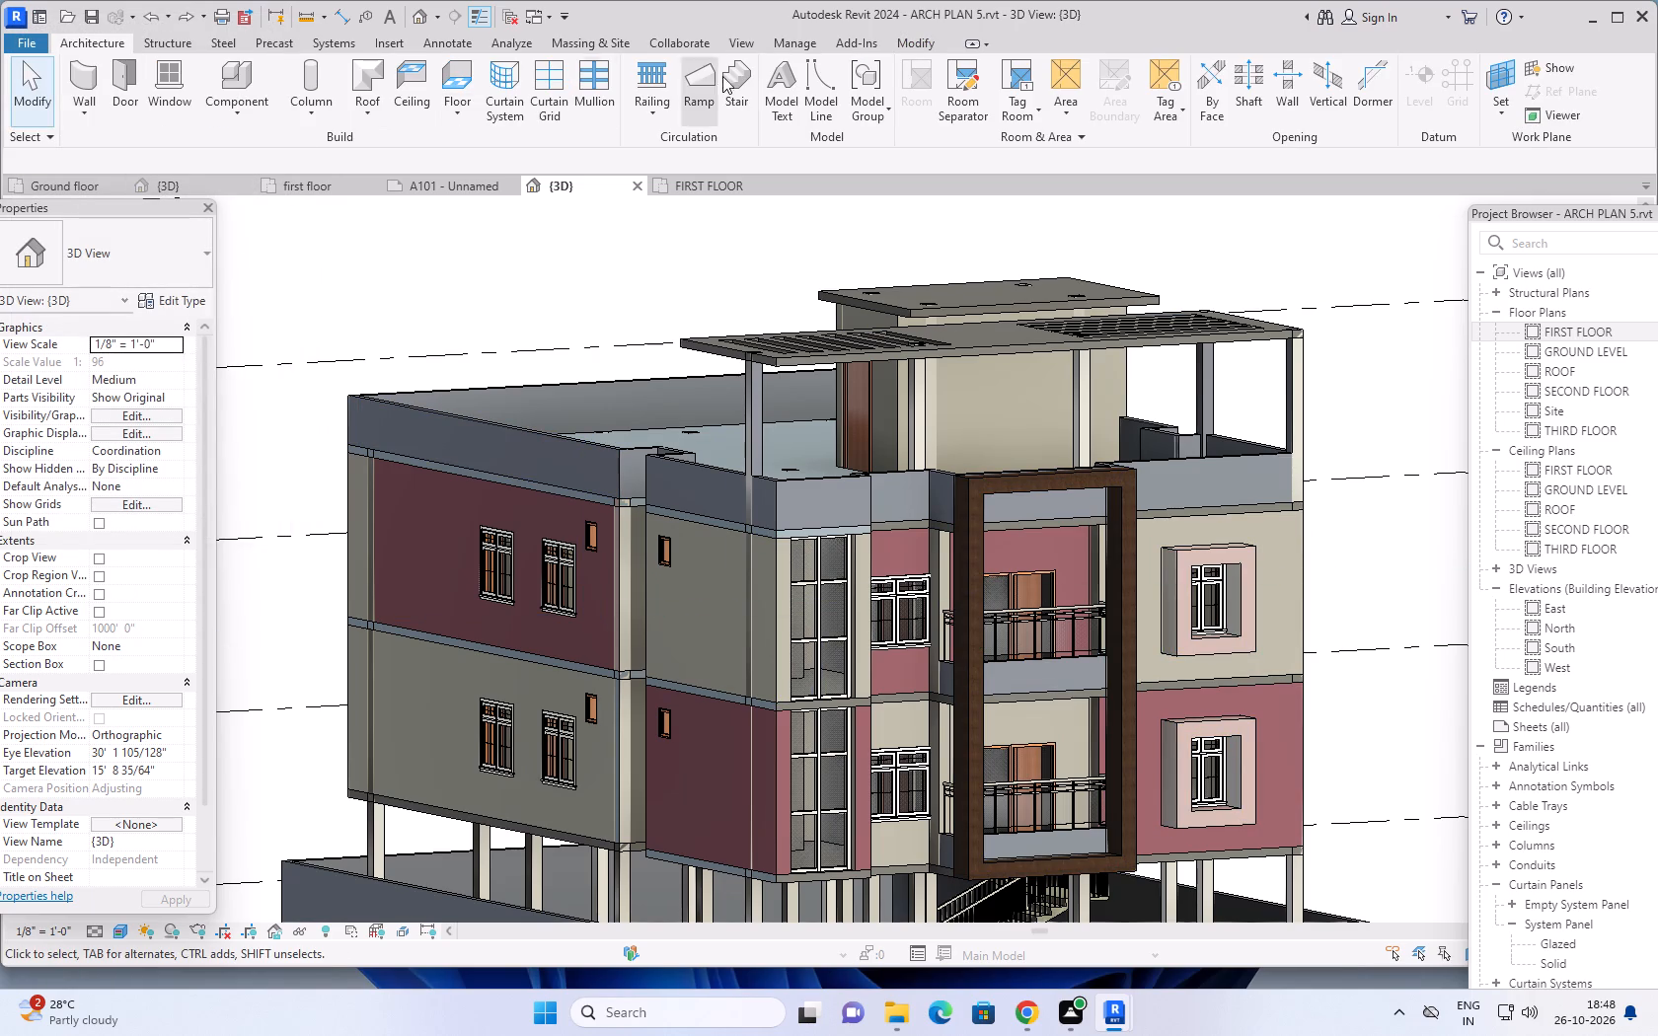
Paint the upper-storey side wall beside the tall front corner glazing with the 6" wall material.
left_click(909, 38)
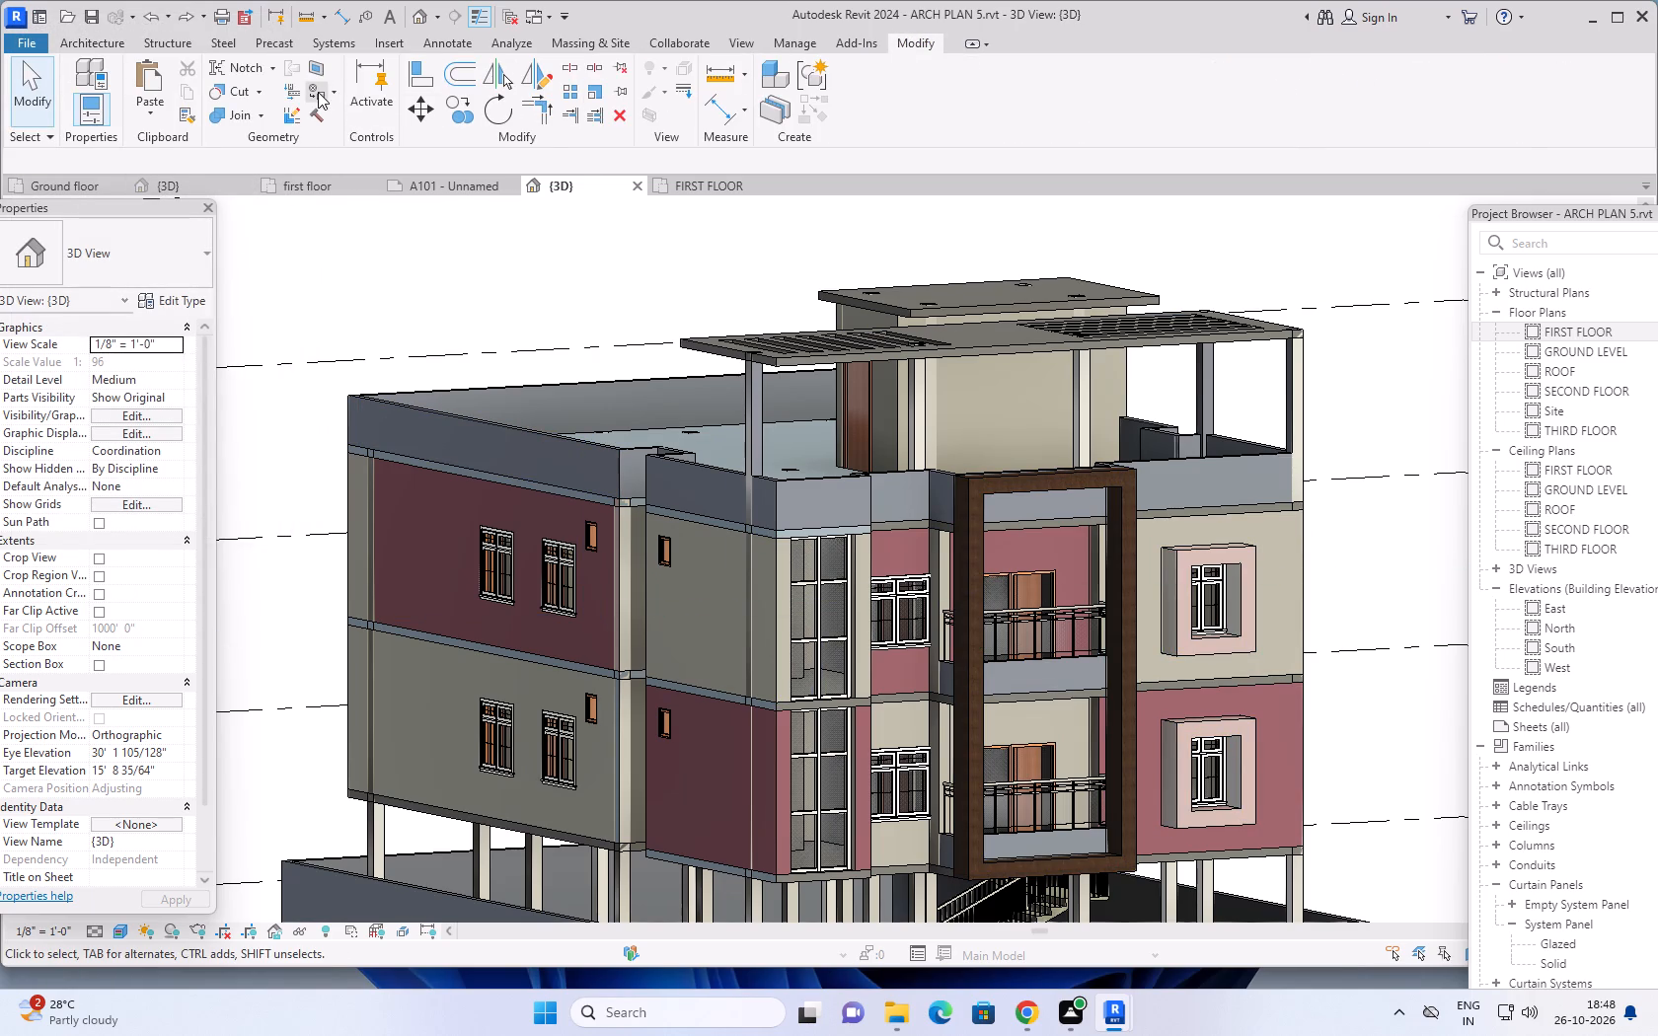
left_click(318, 92)
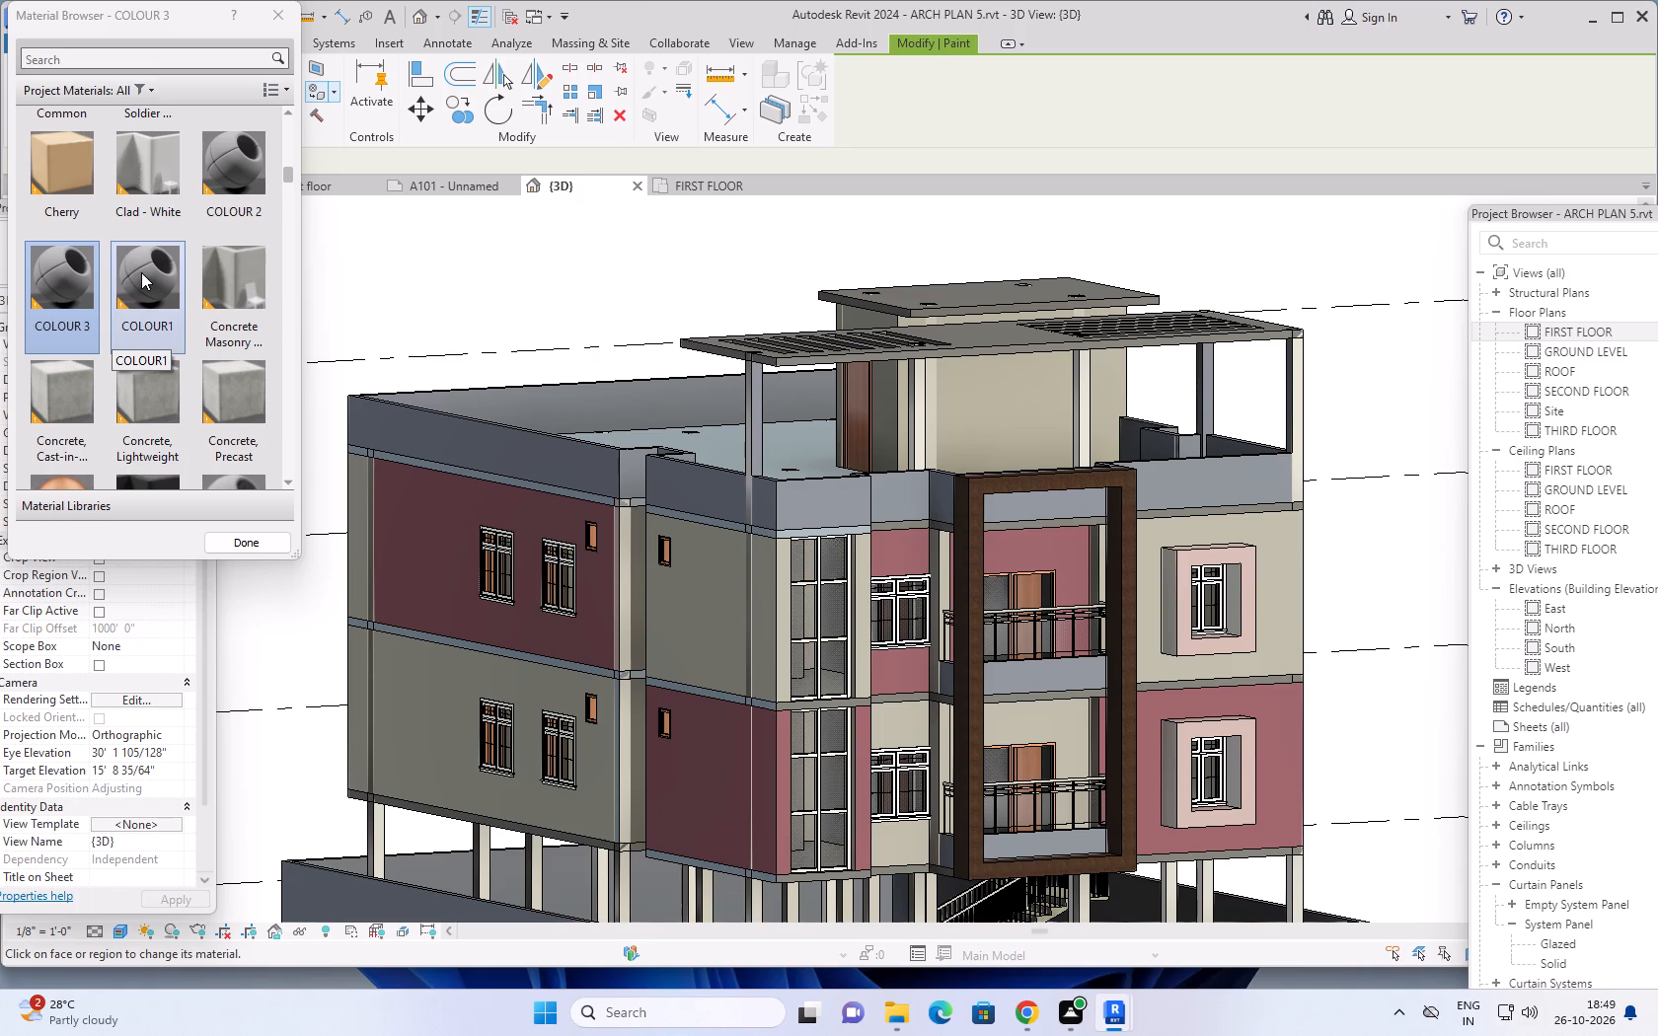
scroll(141, 272, "up", 15)
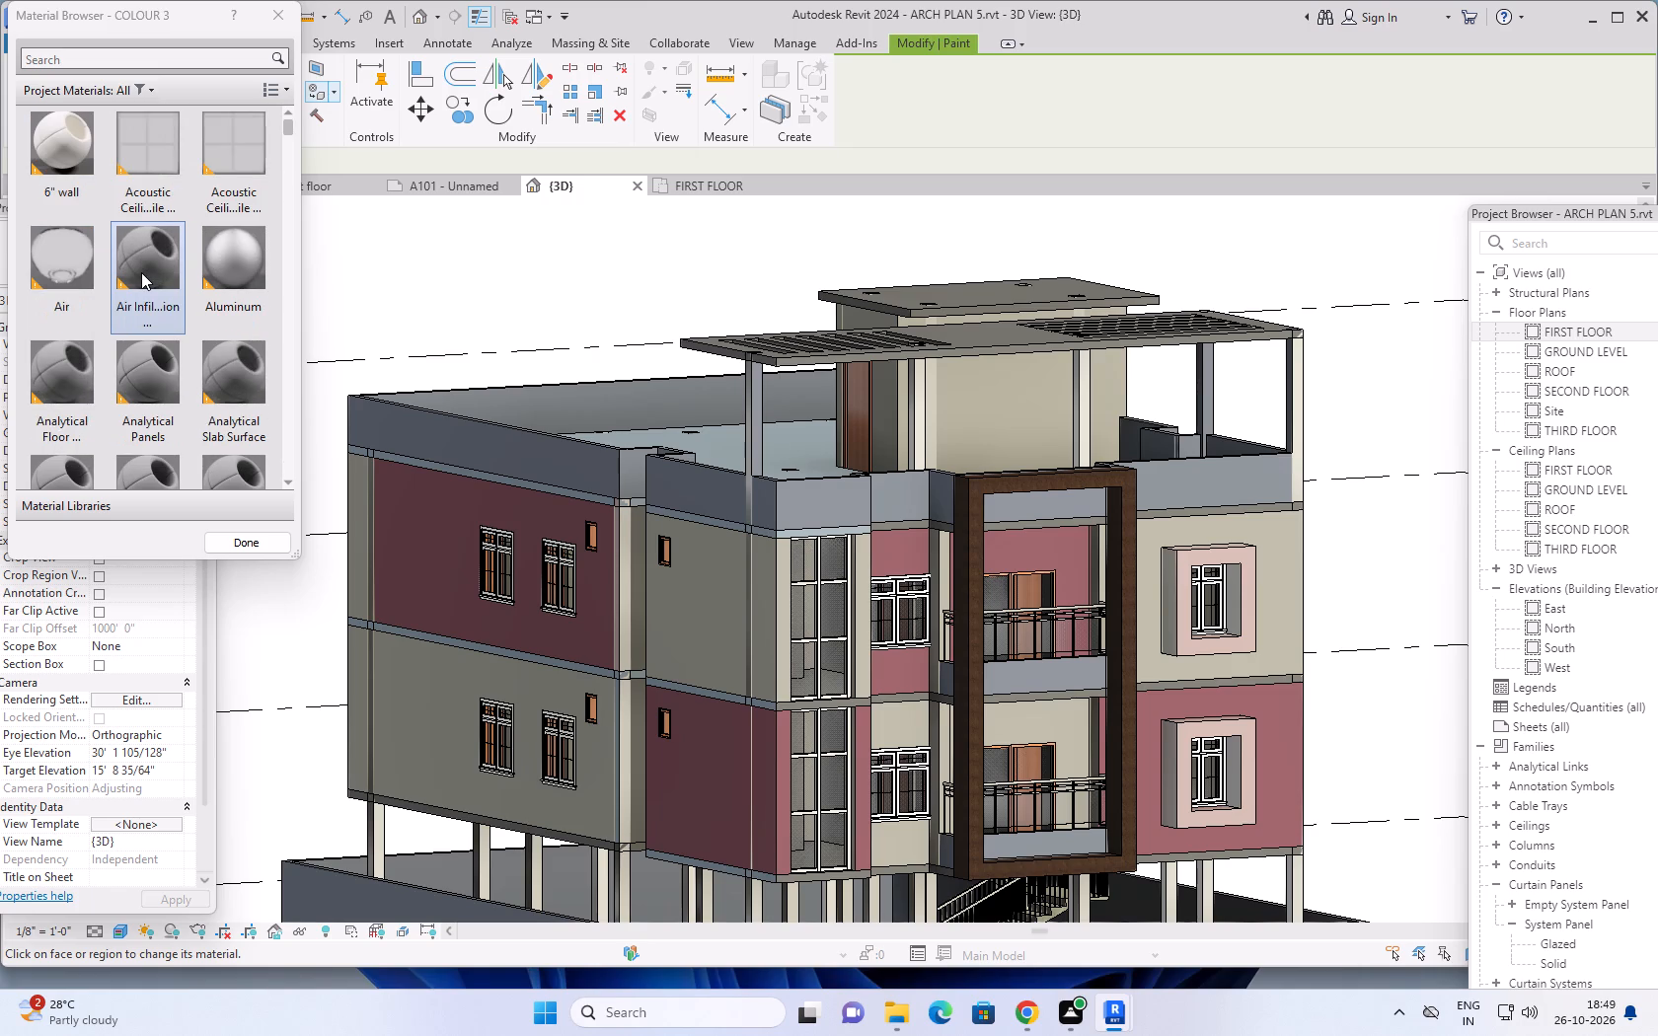
scroll(141, 272, "down", 7)
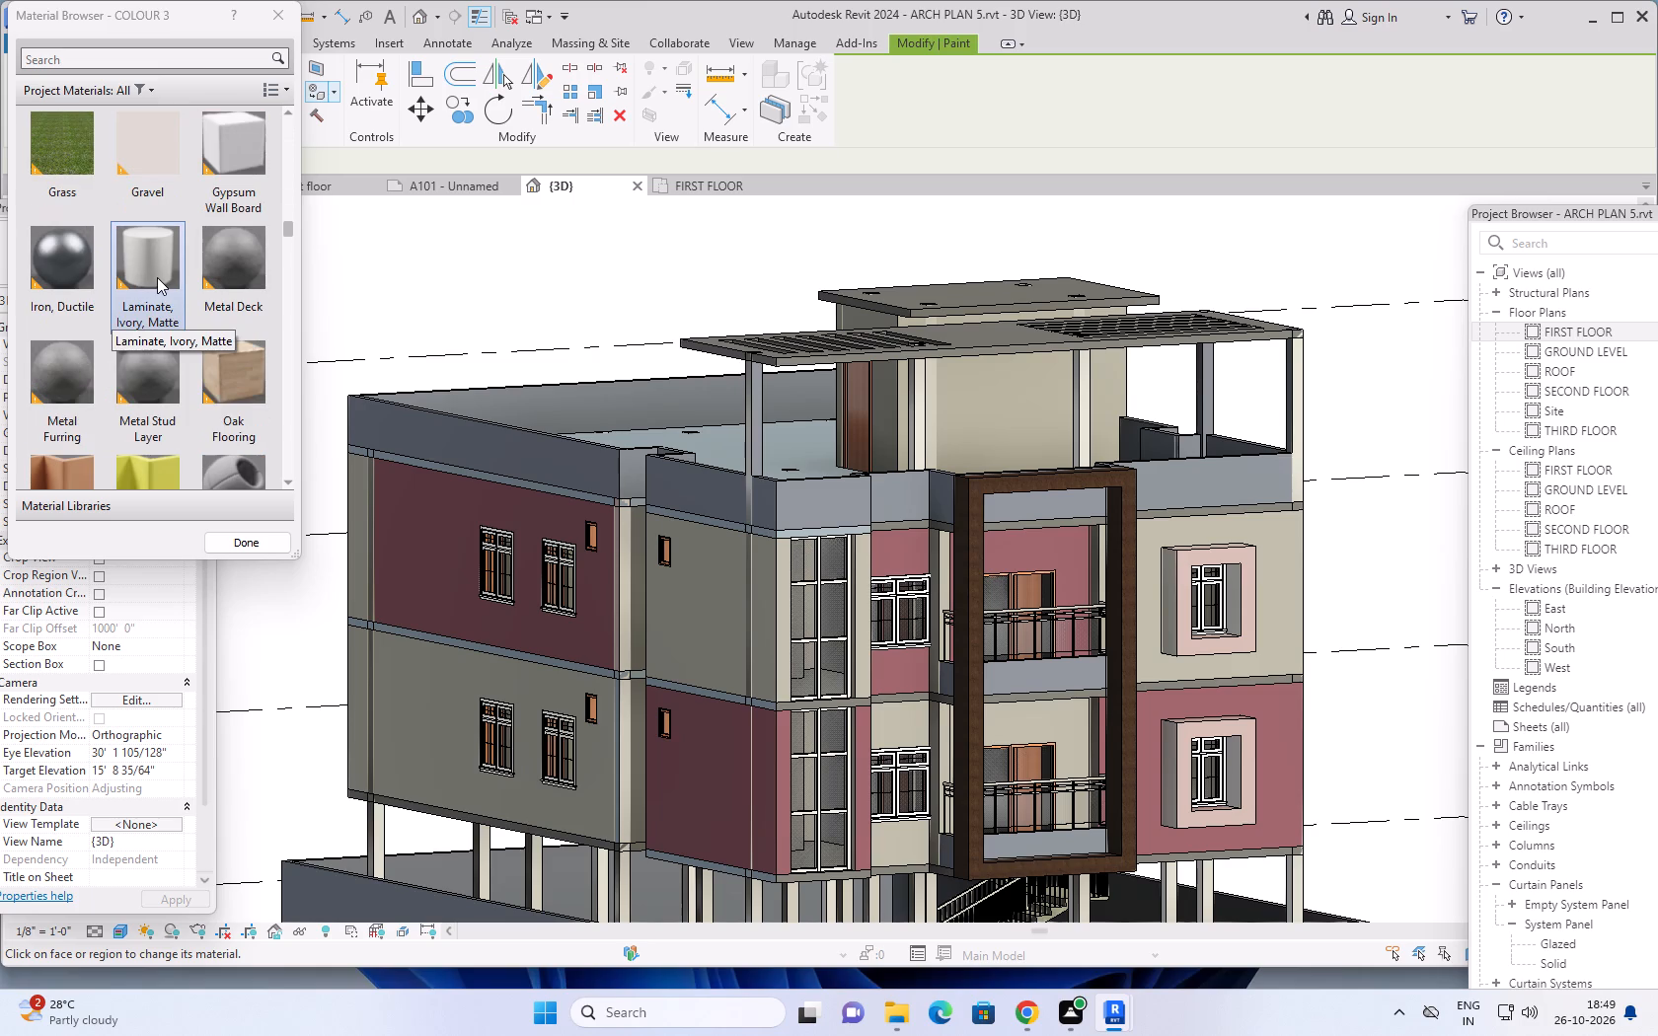
scroll(159, 277, "up", 3)
scroll(213, 271, "down", 1)
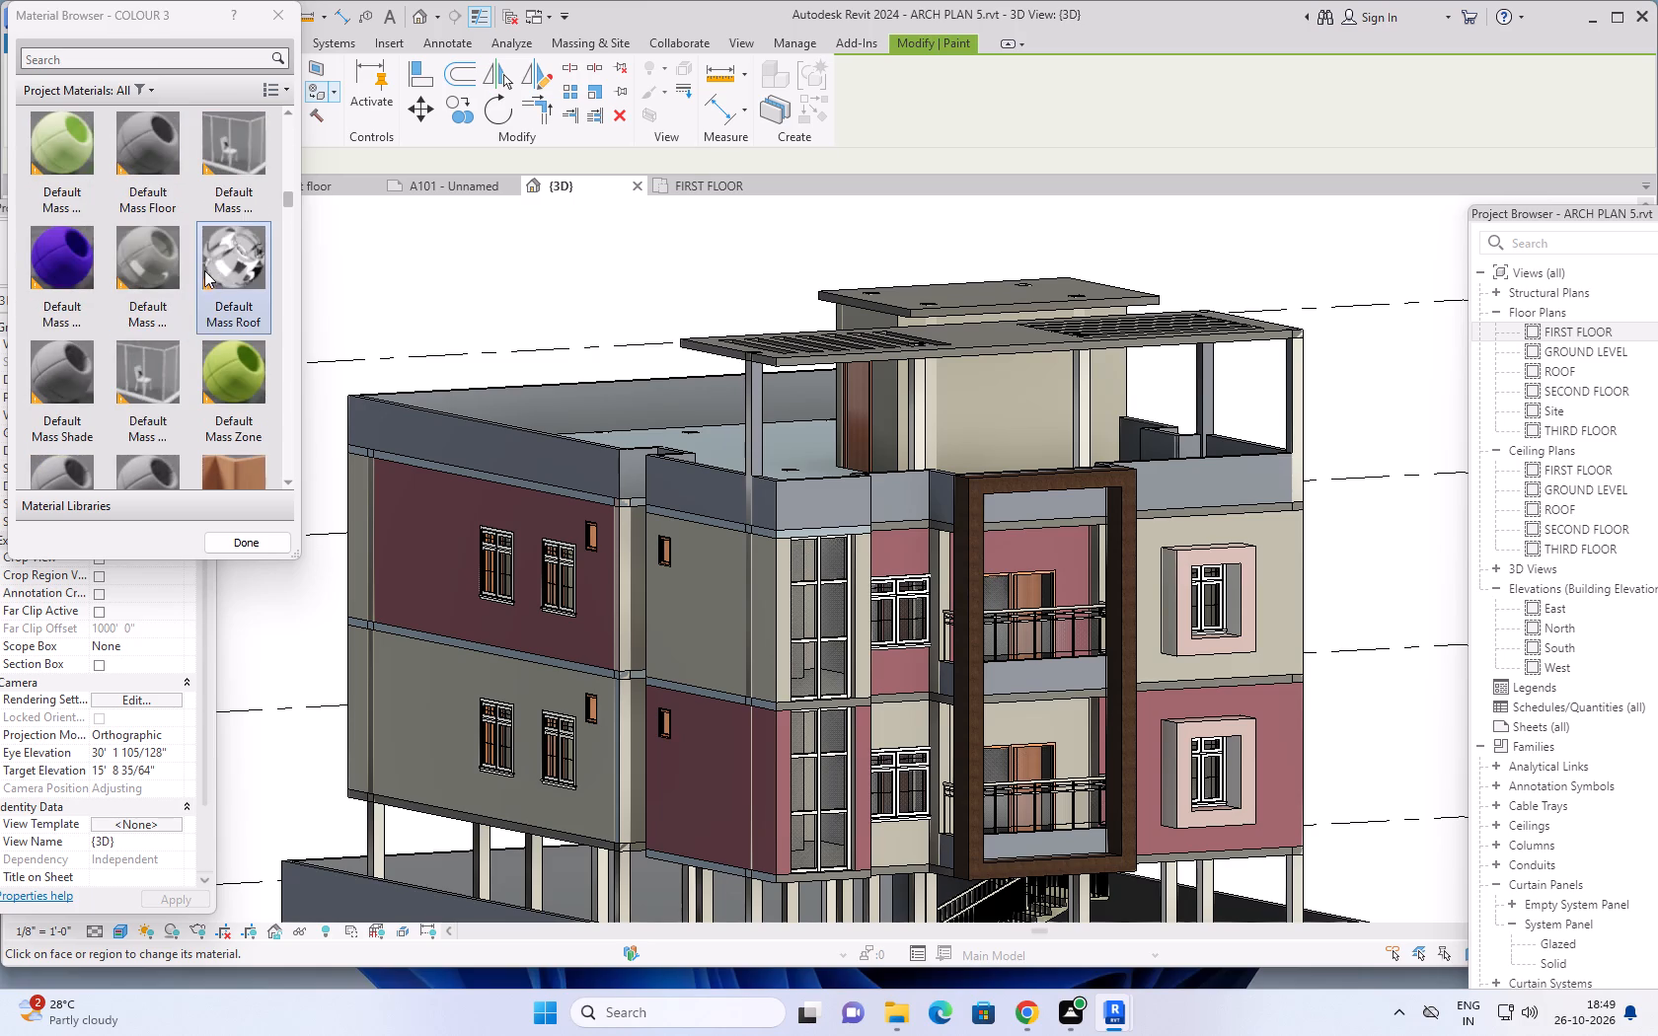
scroll(204, 269, "up", 16)
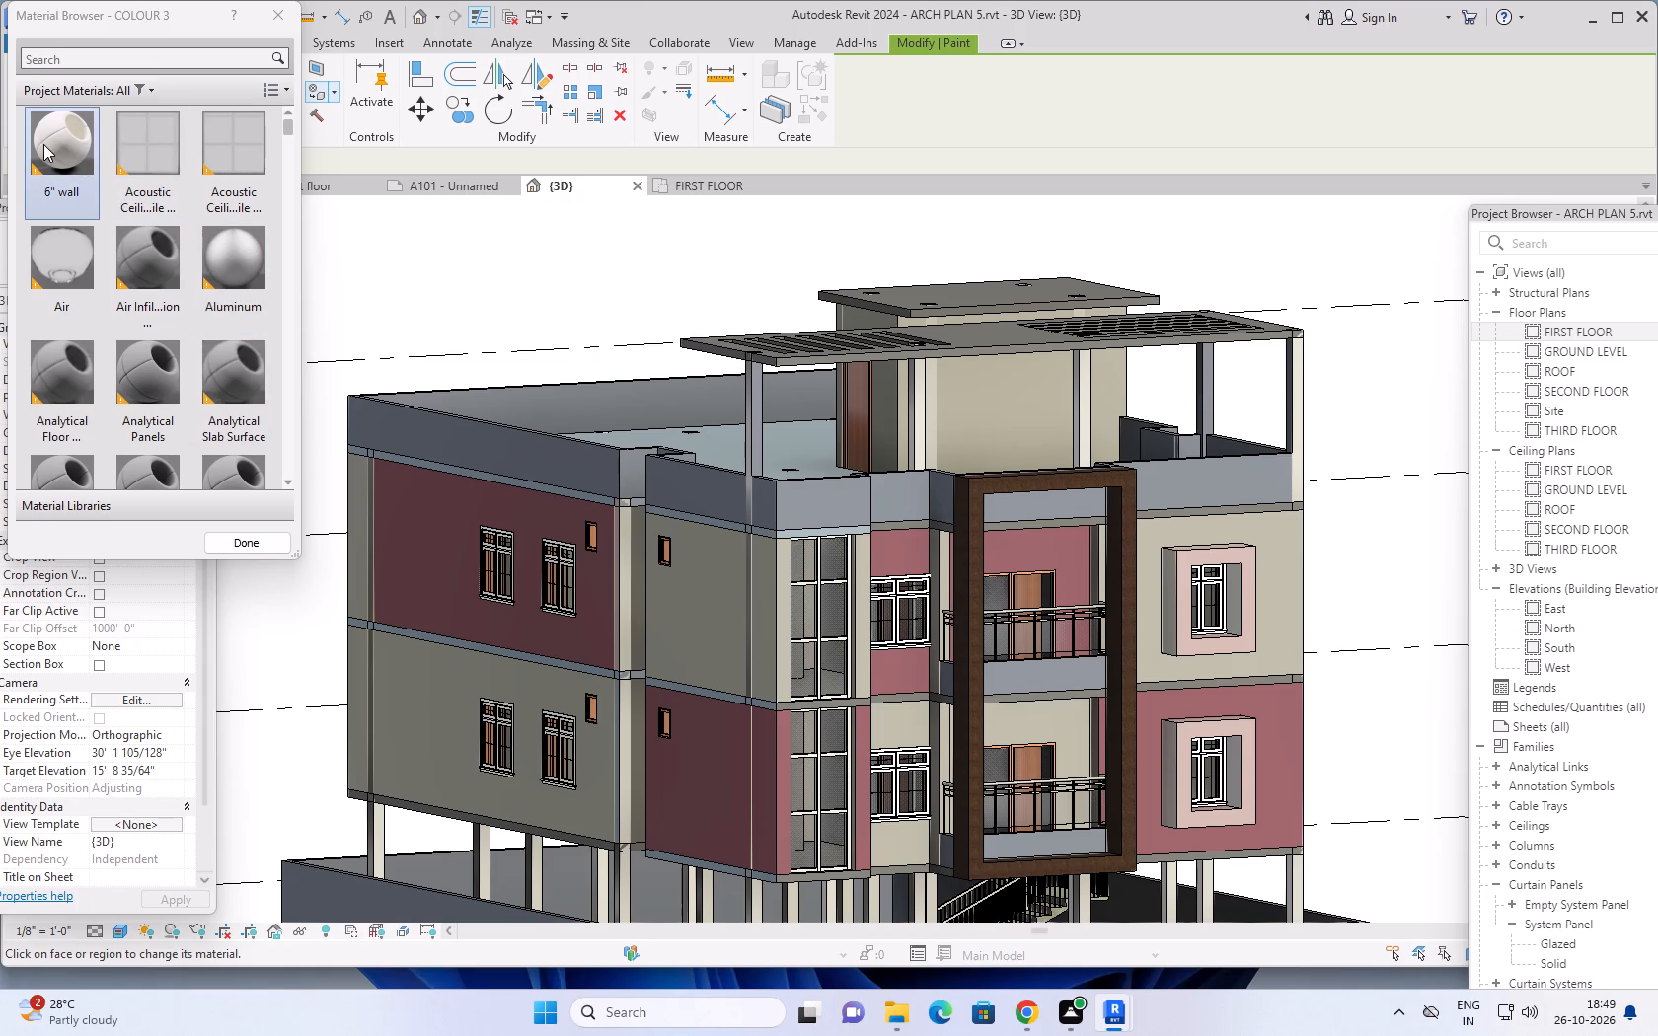
left_click(52, 149)
left_click(717, 591)
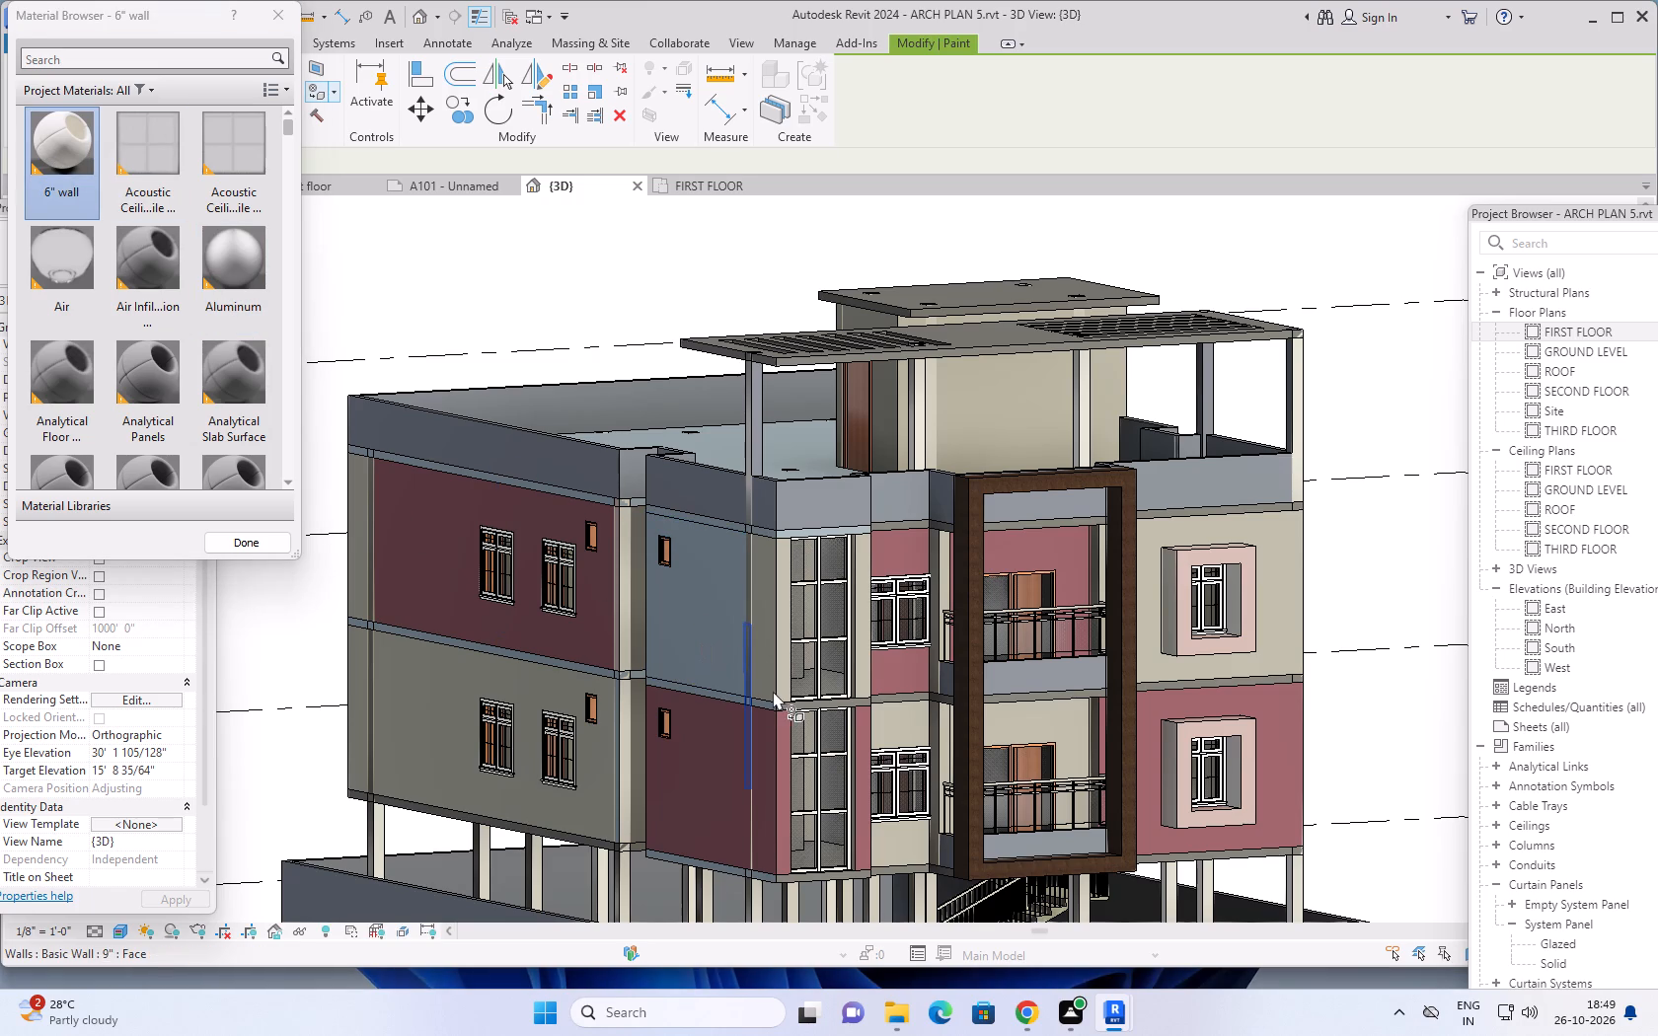
left_click(768, 639)
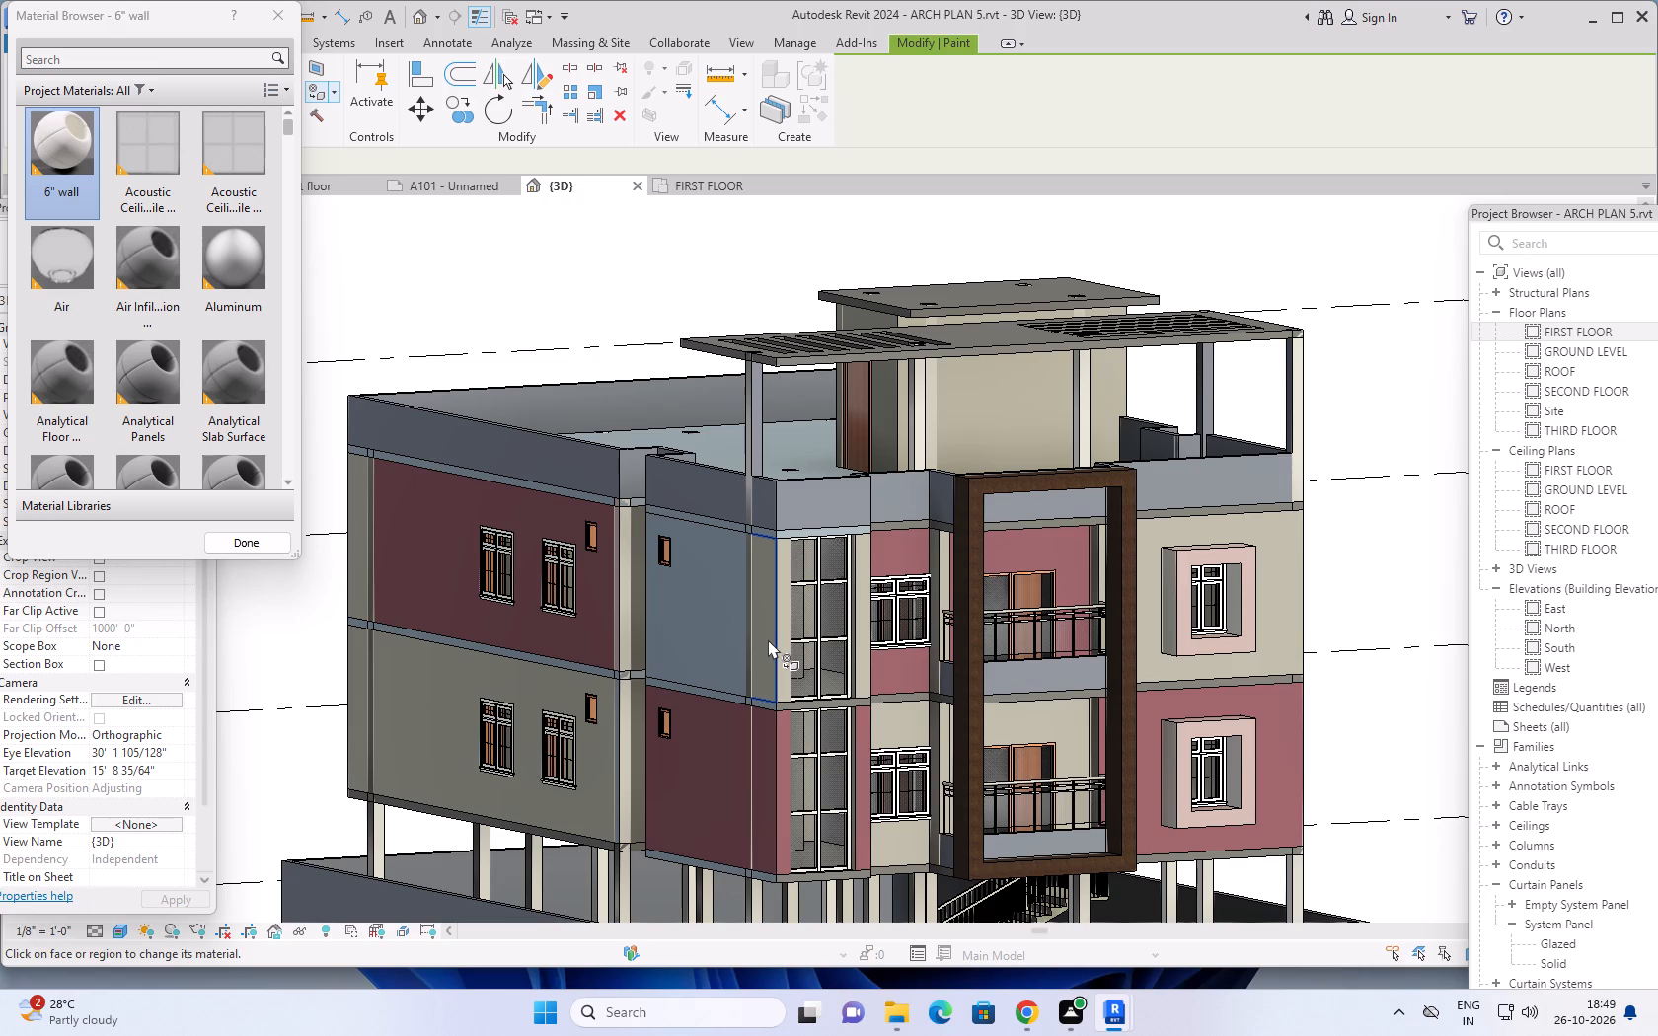
scroll(585, 672, "down", 2)
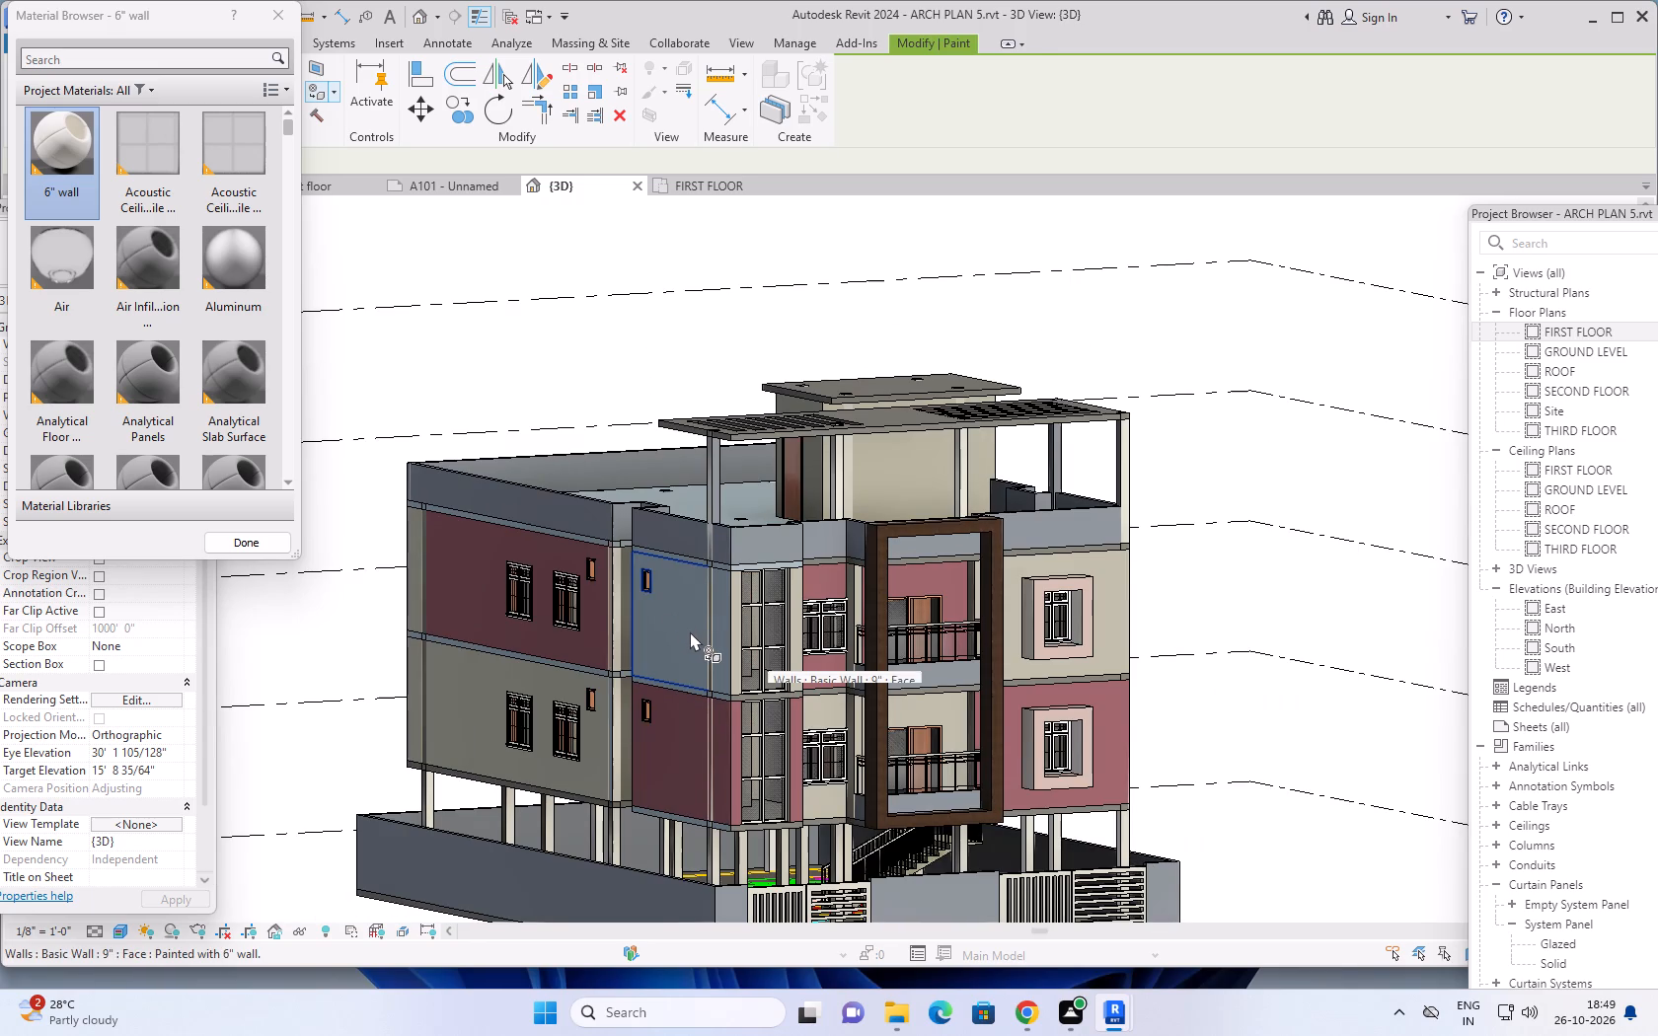
scroll(690, 631, "up", 2)
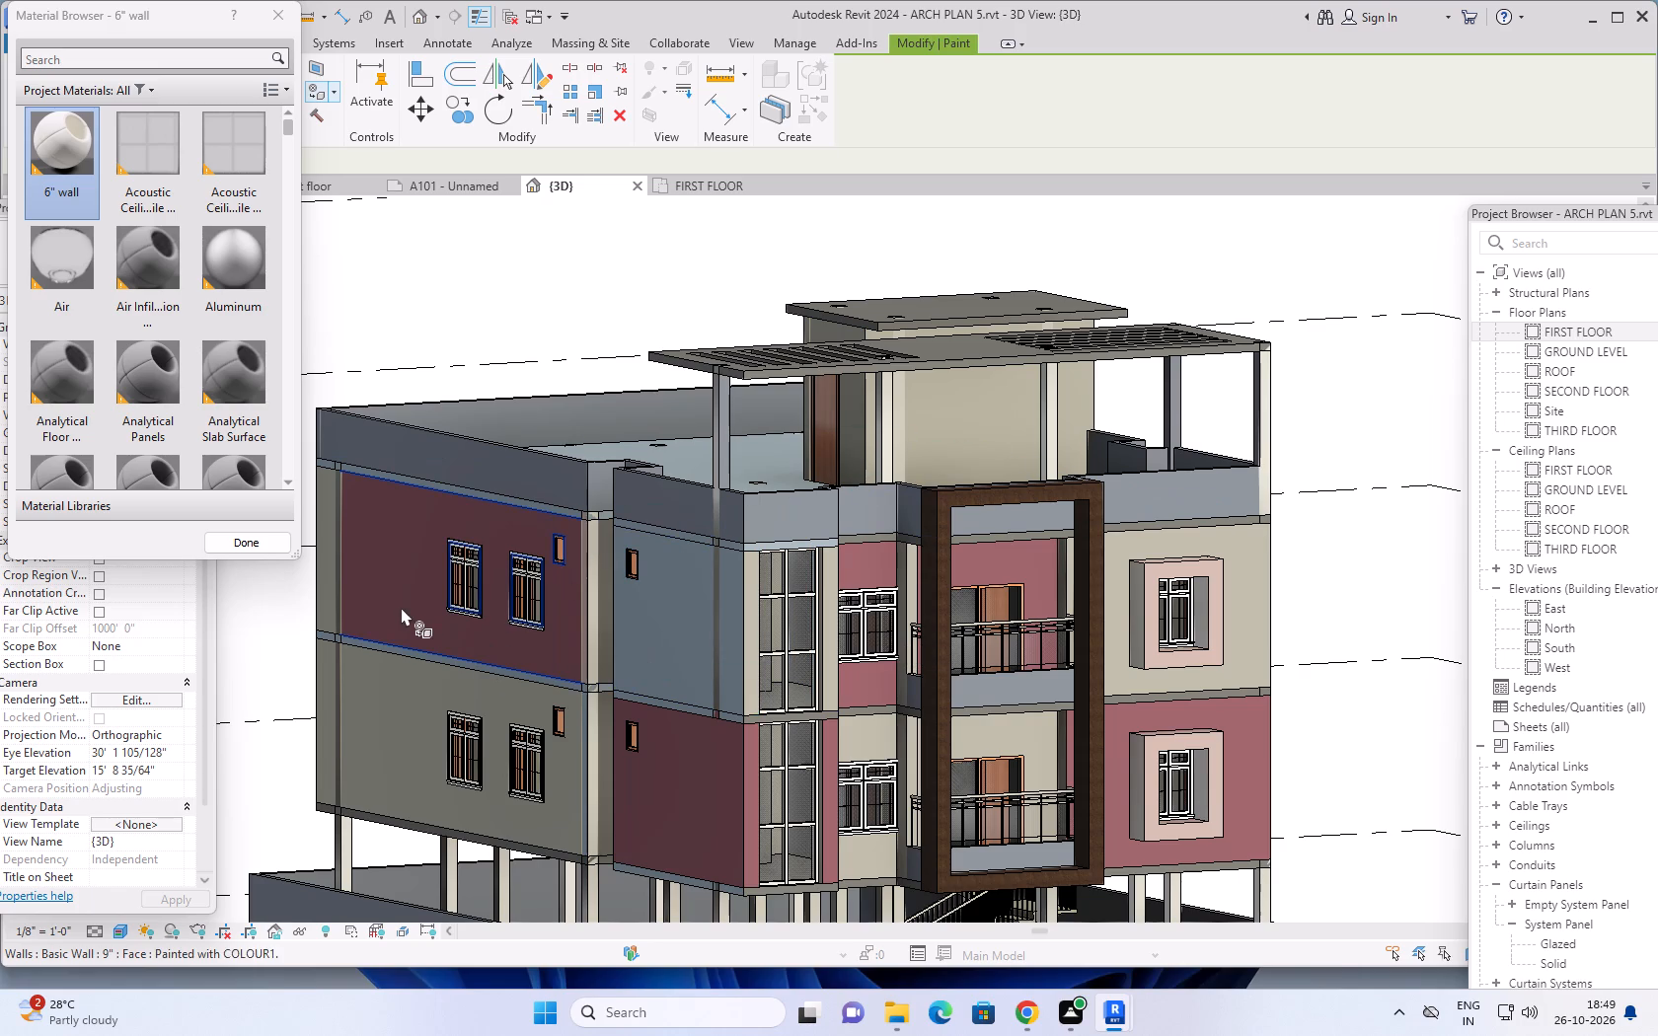
scroll(103, 363, "up", 7)
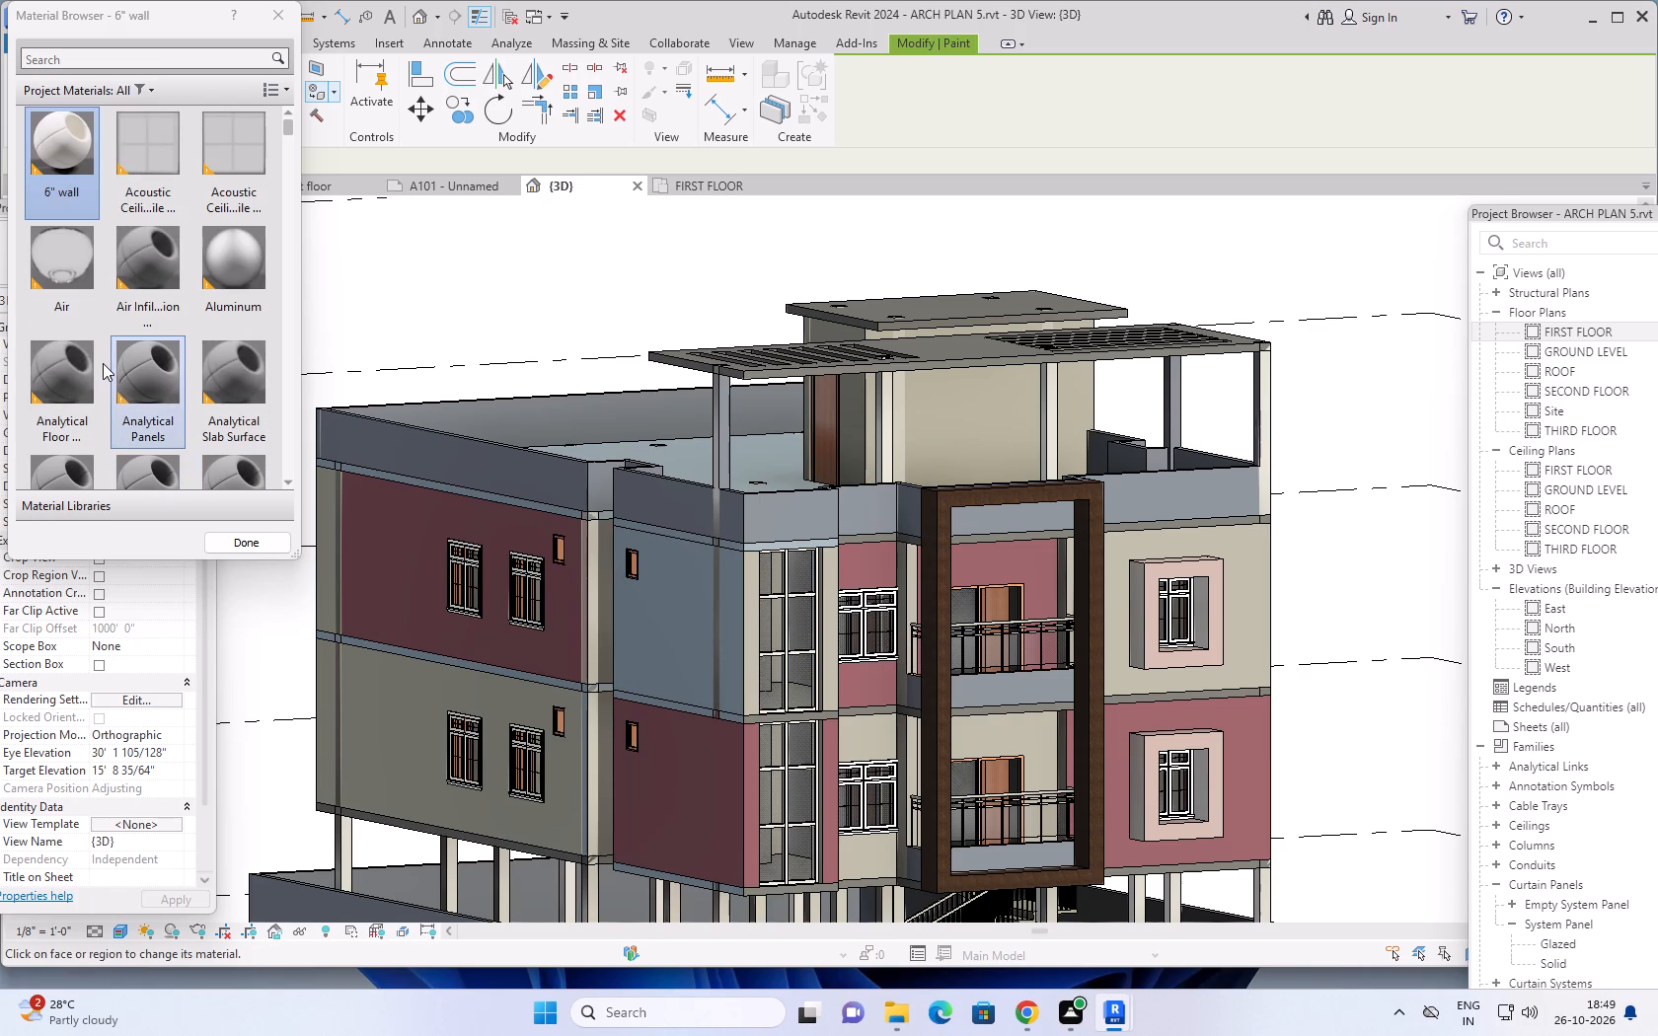
right_click(71, 161)
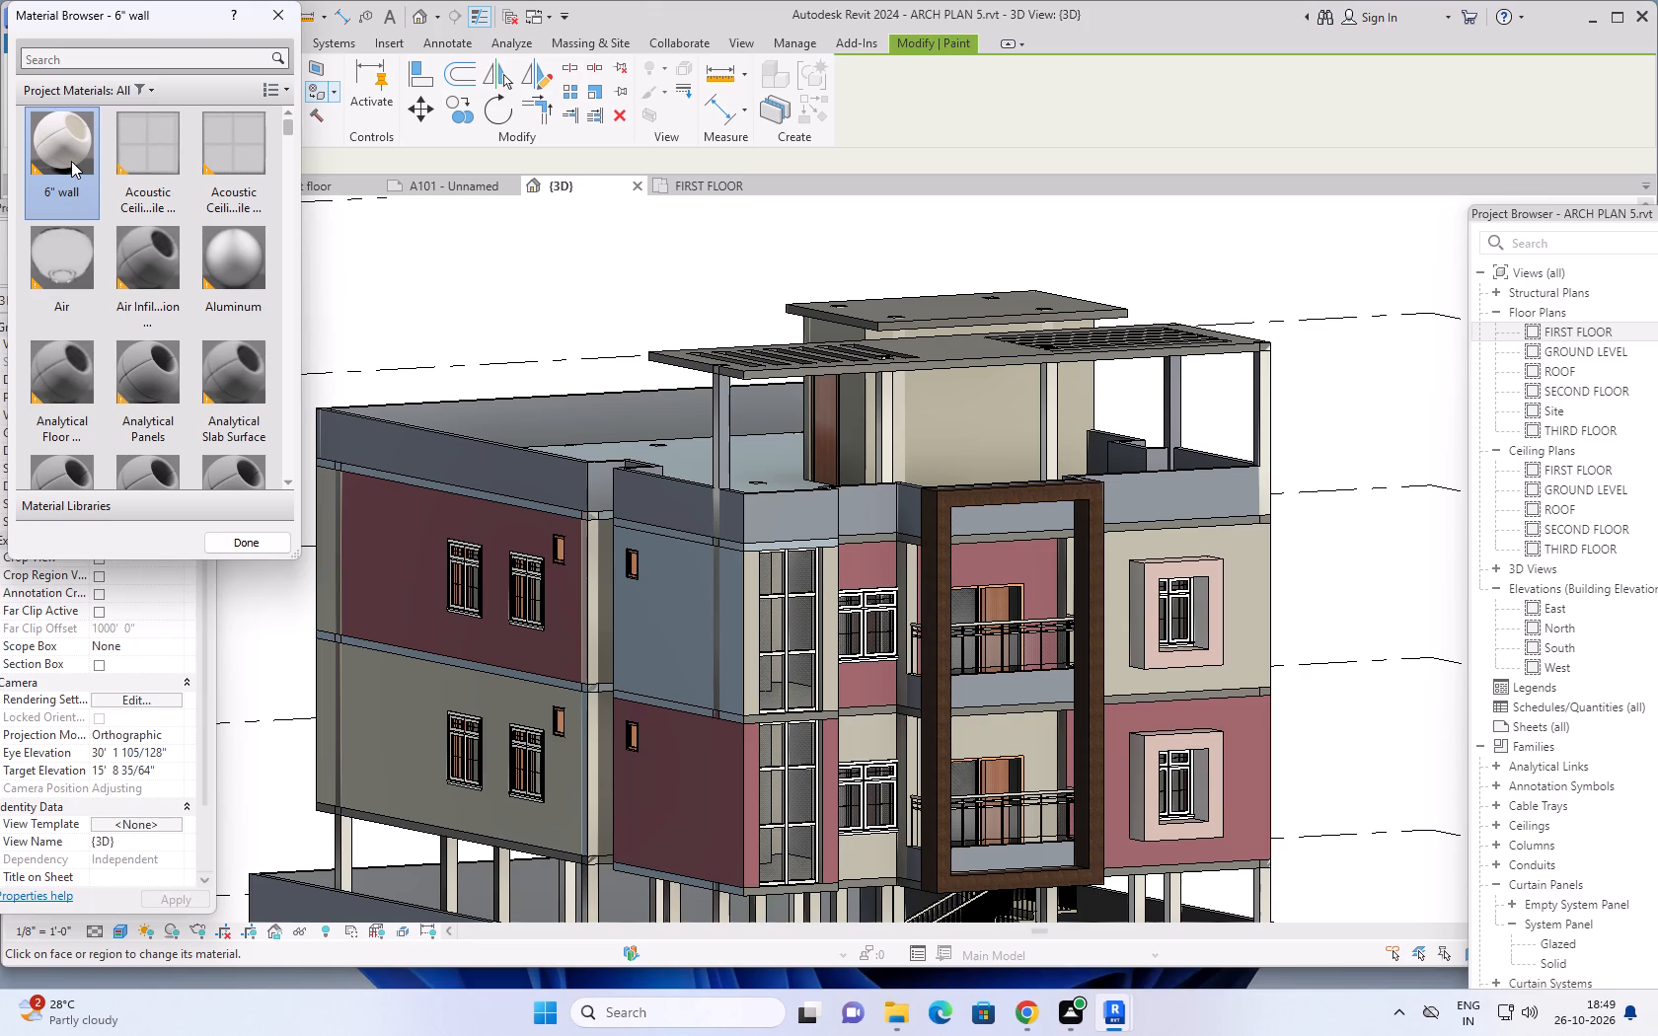
left_click(71, 161)
left_click(276, 15)
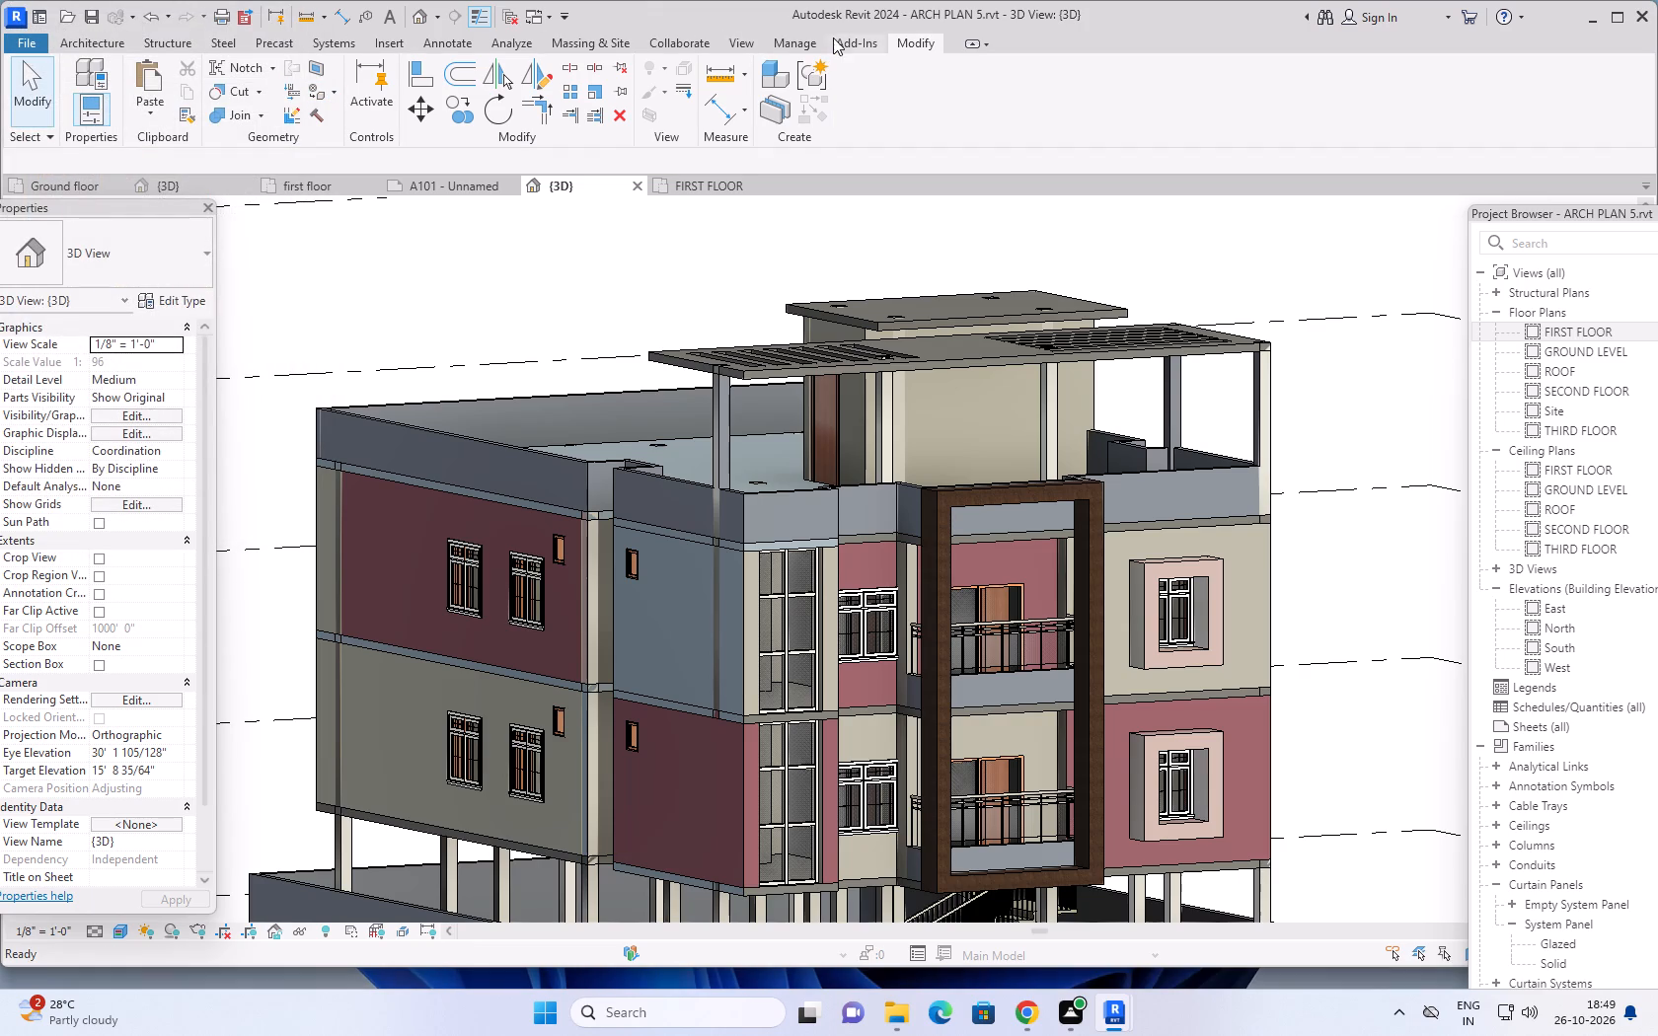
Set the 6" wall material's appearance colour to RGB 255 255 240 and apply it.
left_click(799, 37)
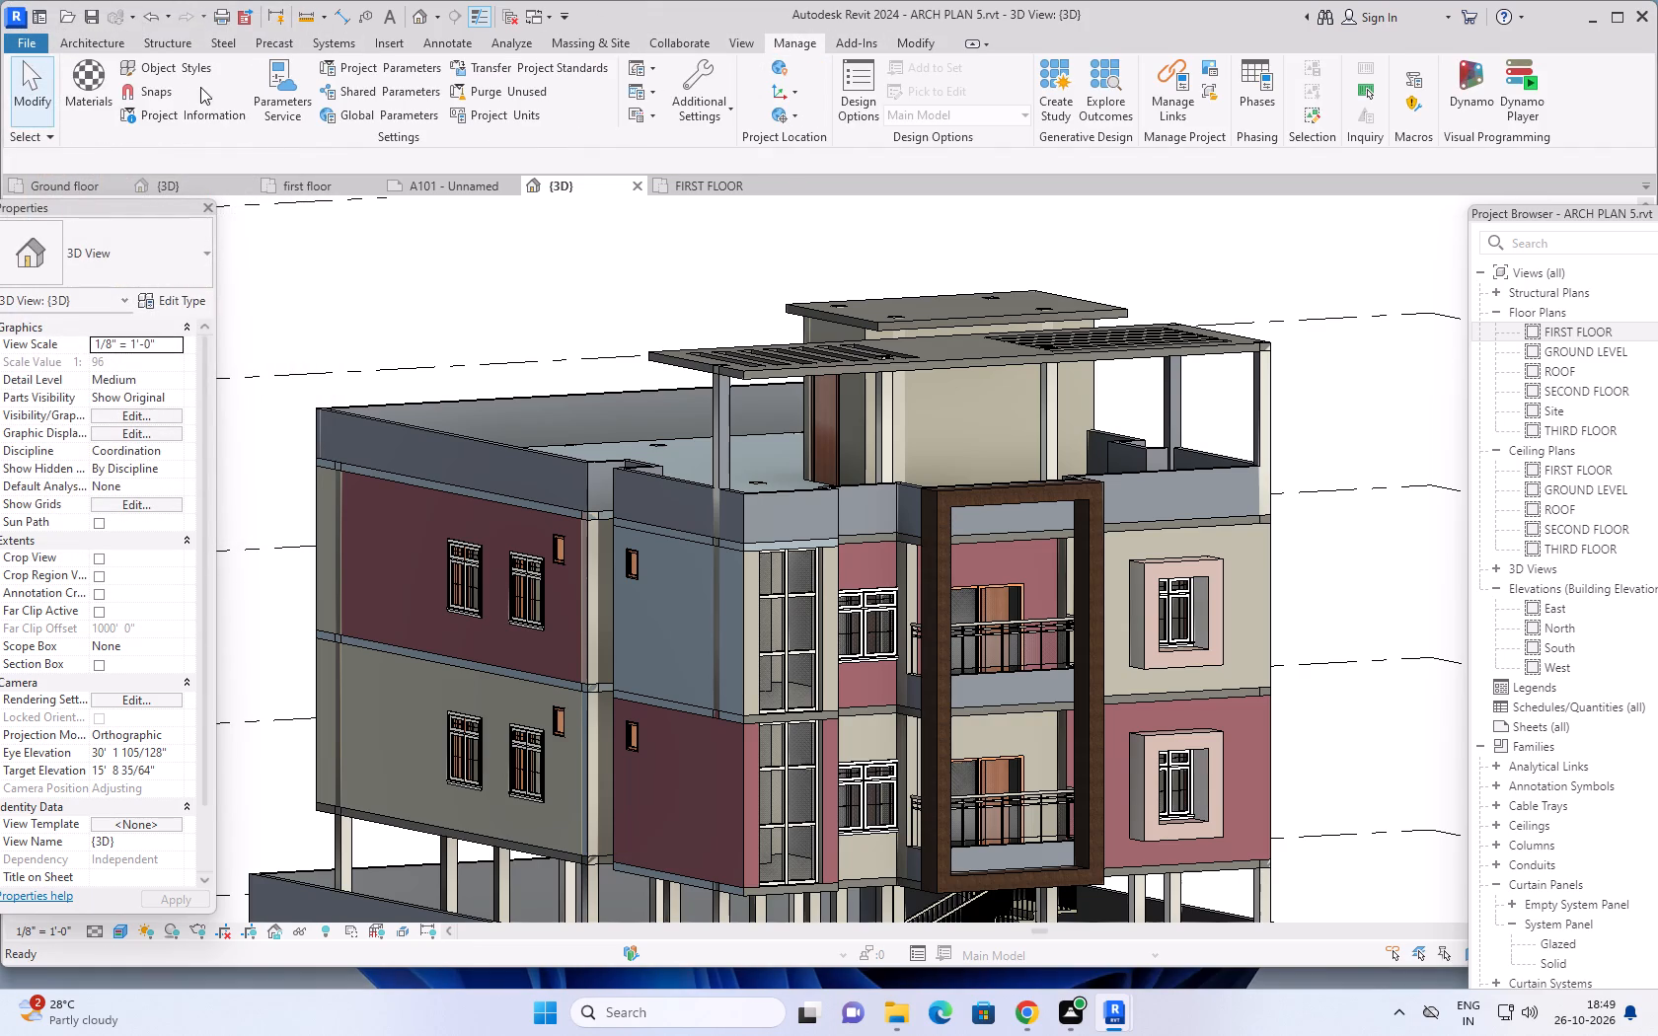
left_click(81, 85)
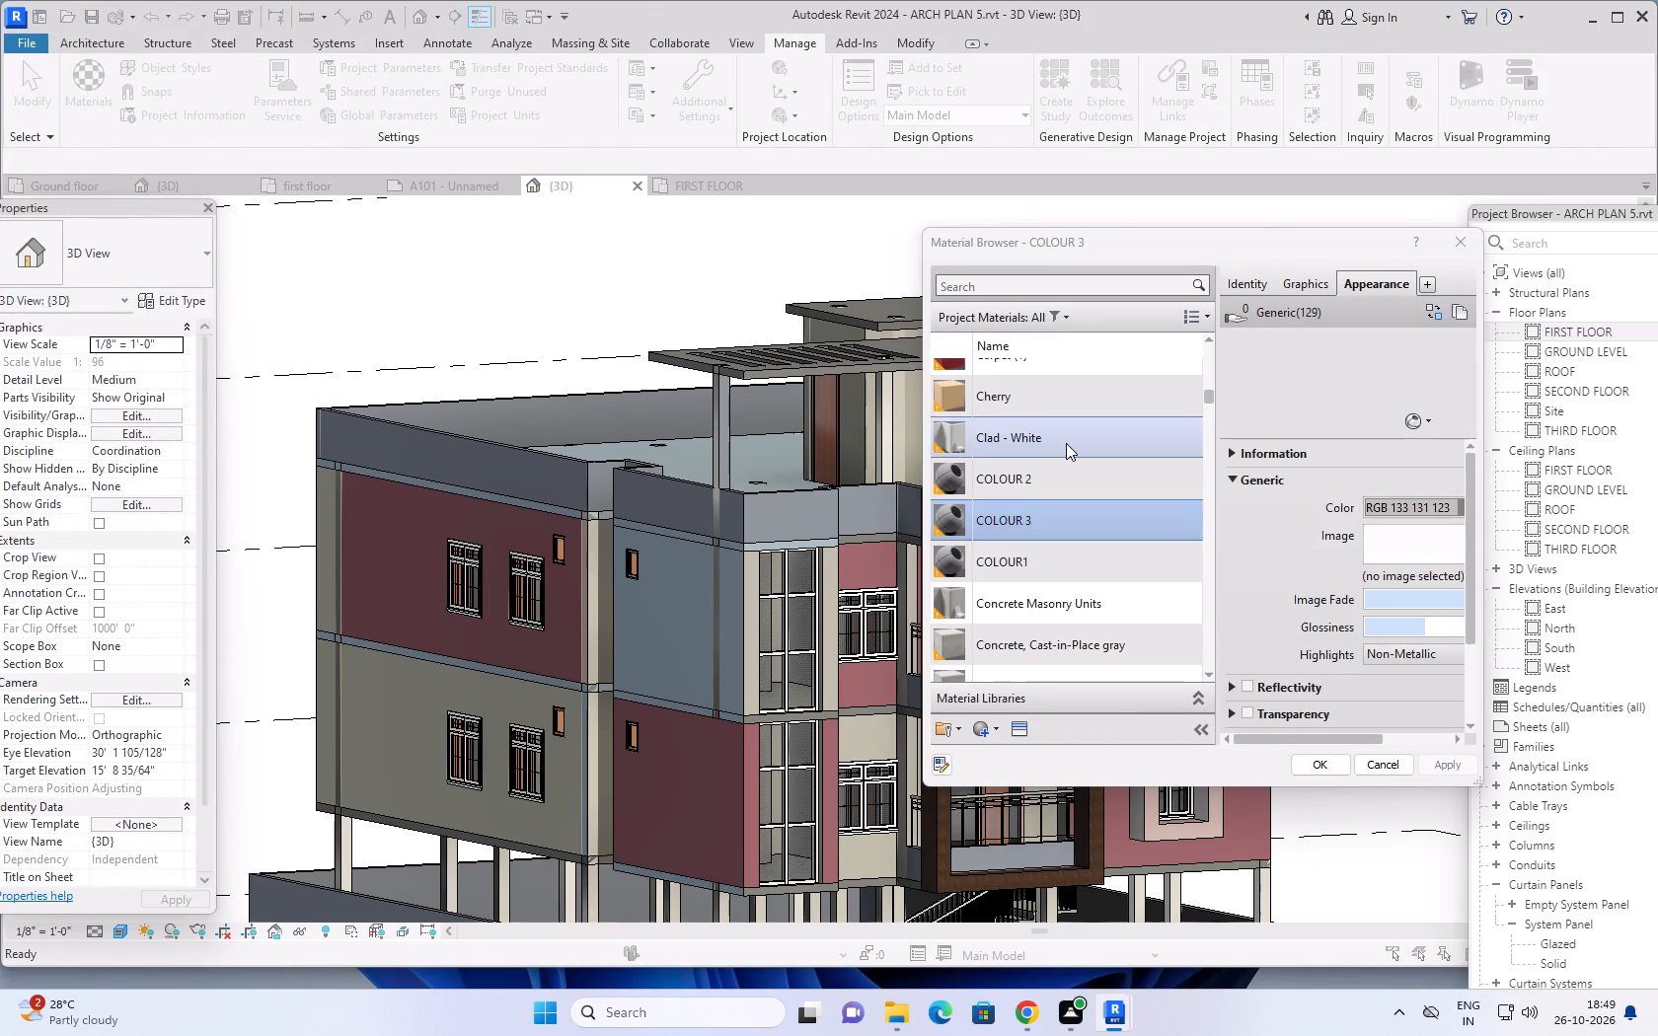
scroll(1066, 443, "up", 13)
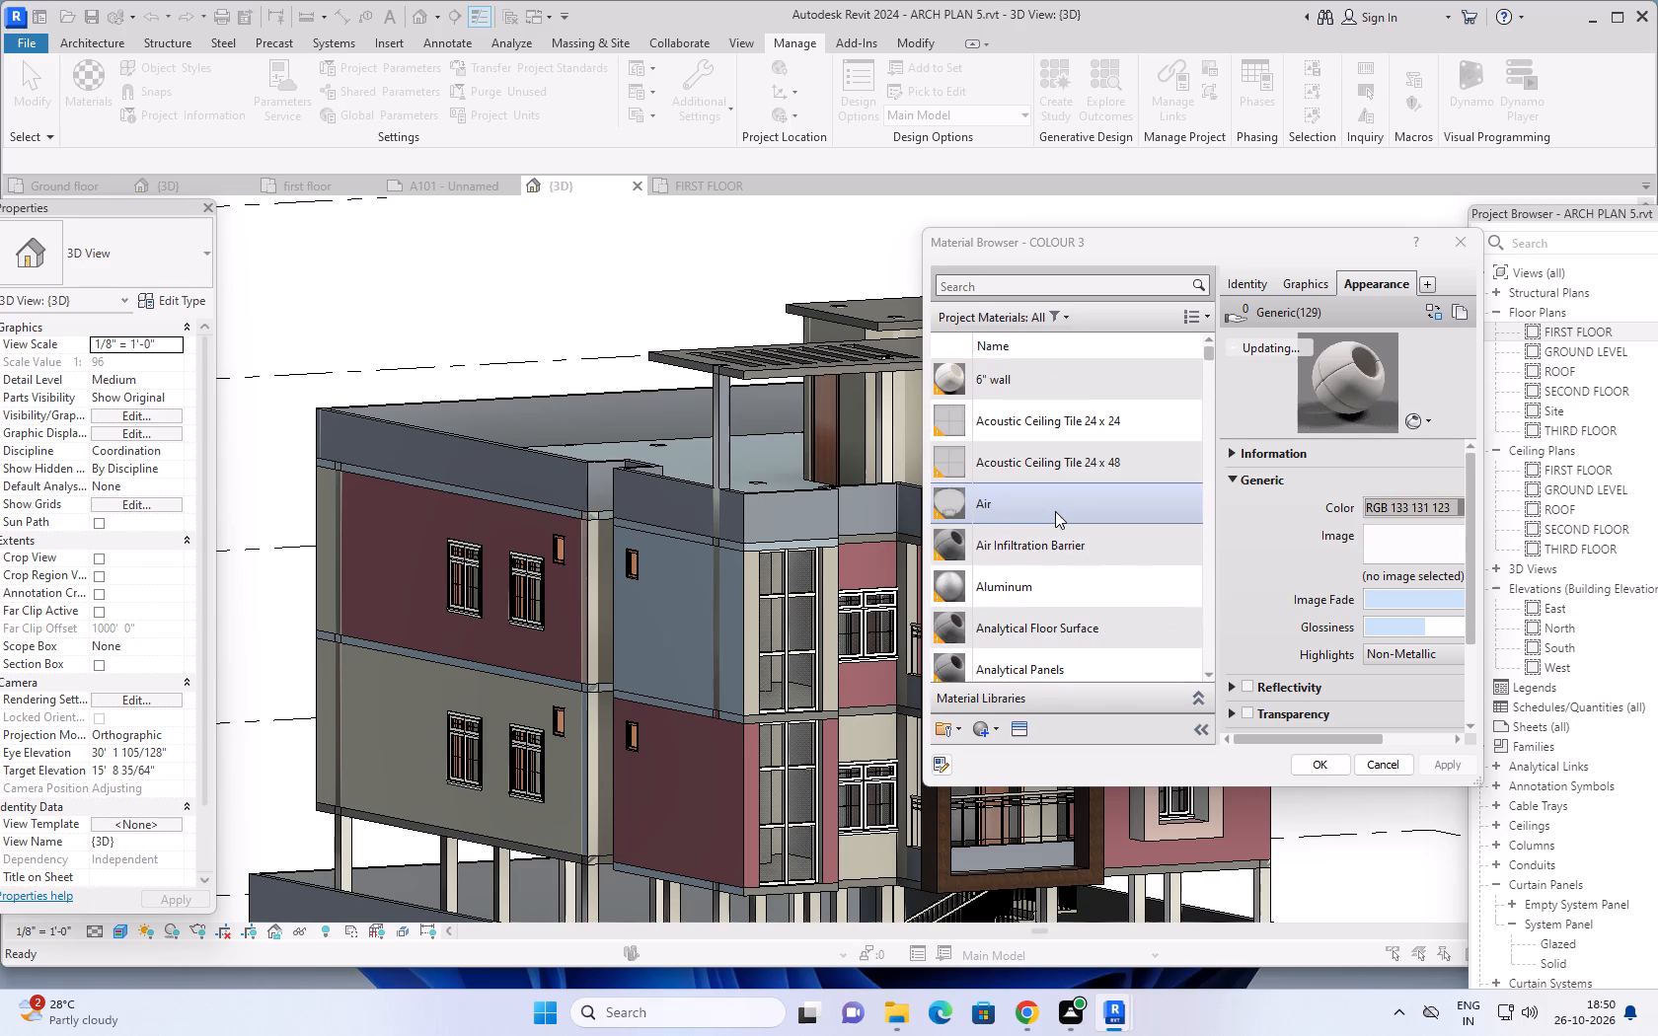
scroll(1055, 511, "up", 2)
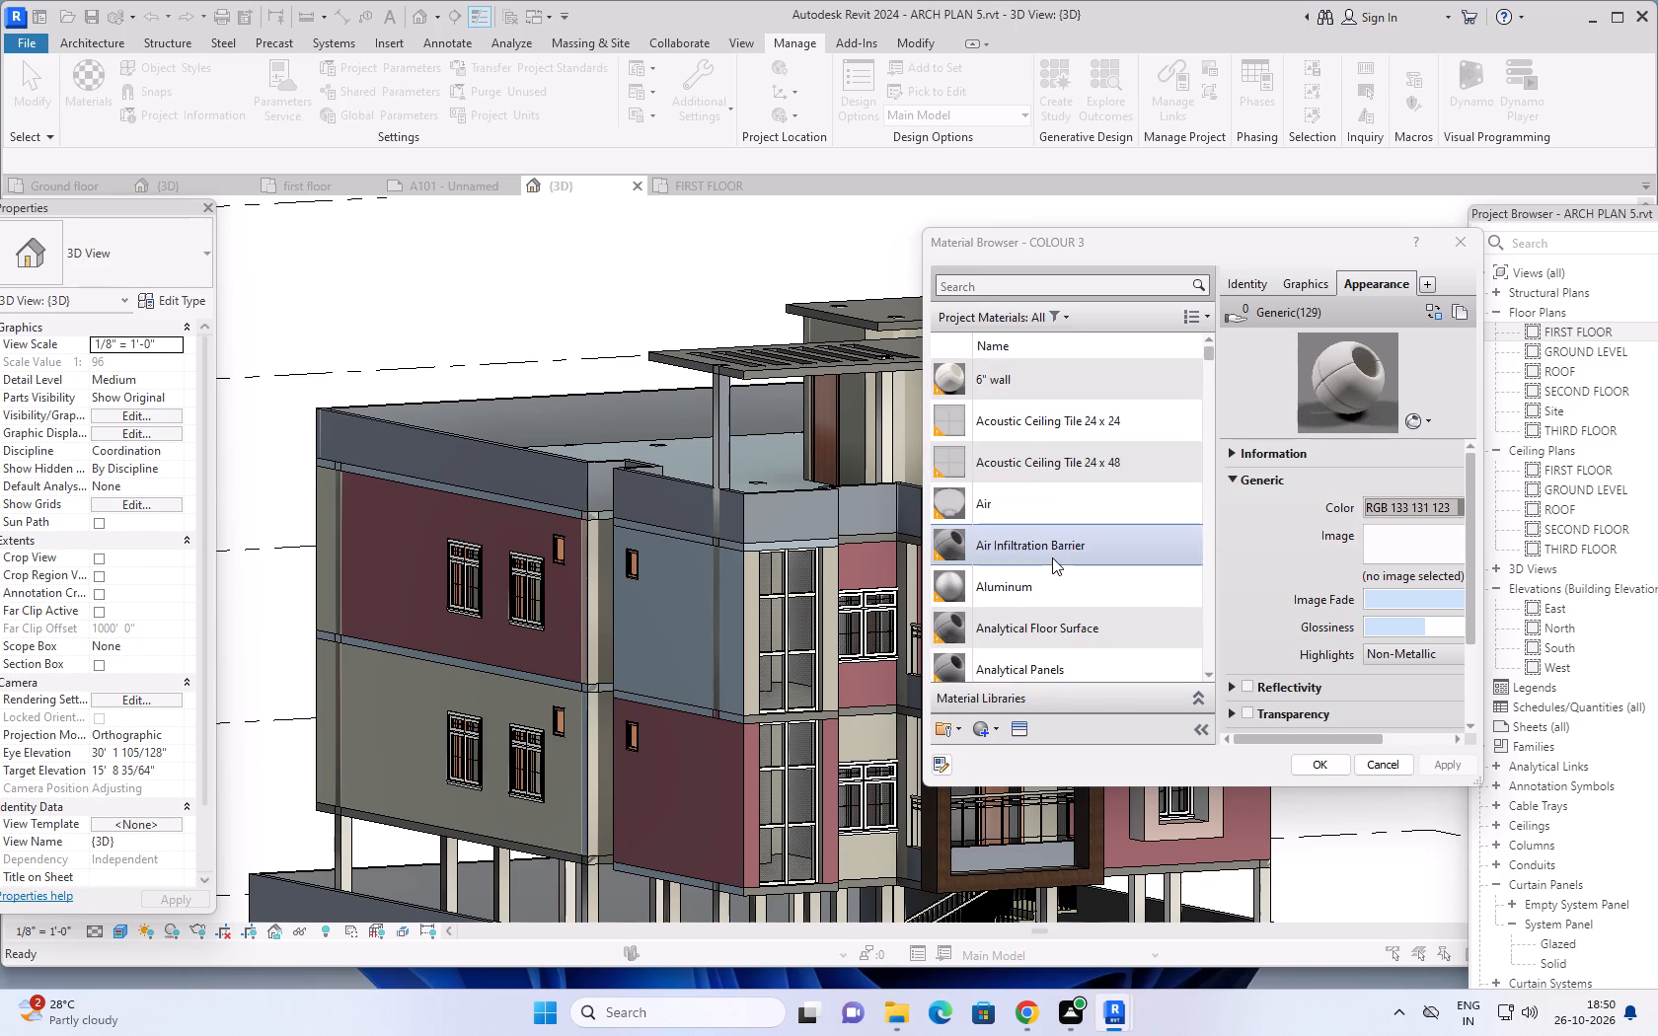
scroll(1053, 558, "down", 8)
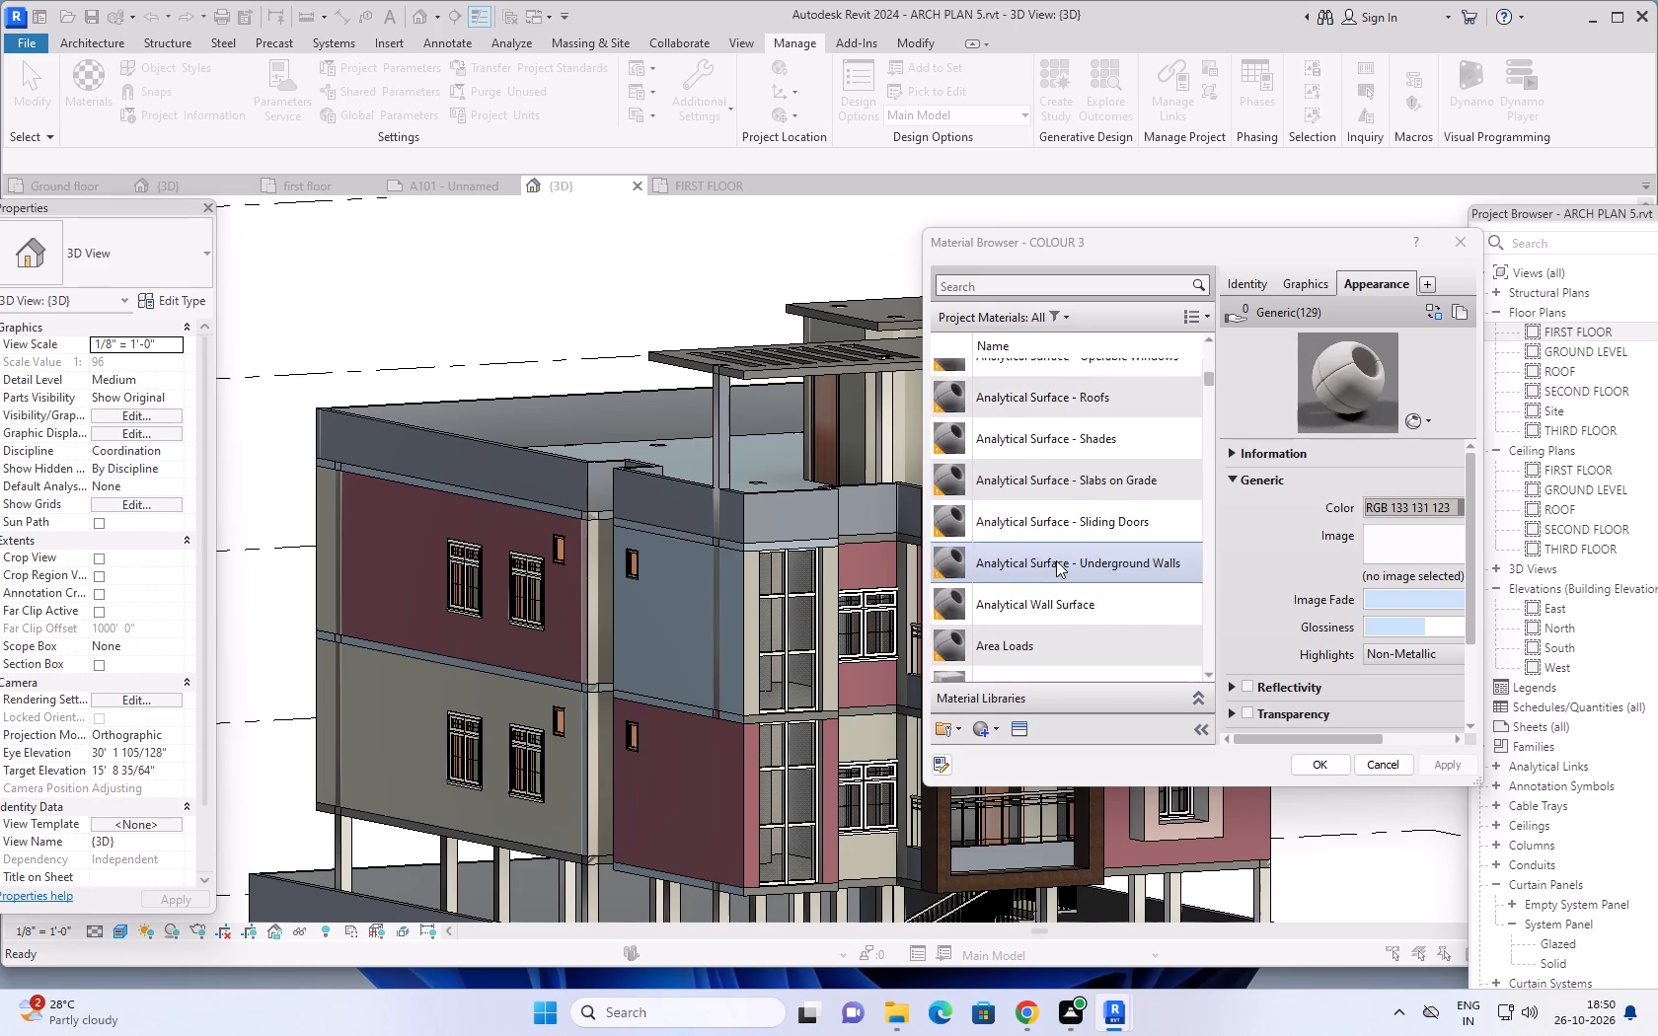
scroll(1056, 560, "up", 16)
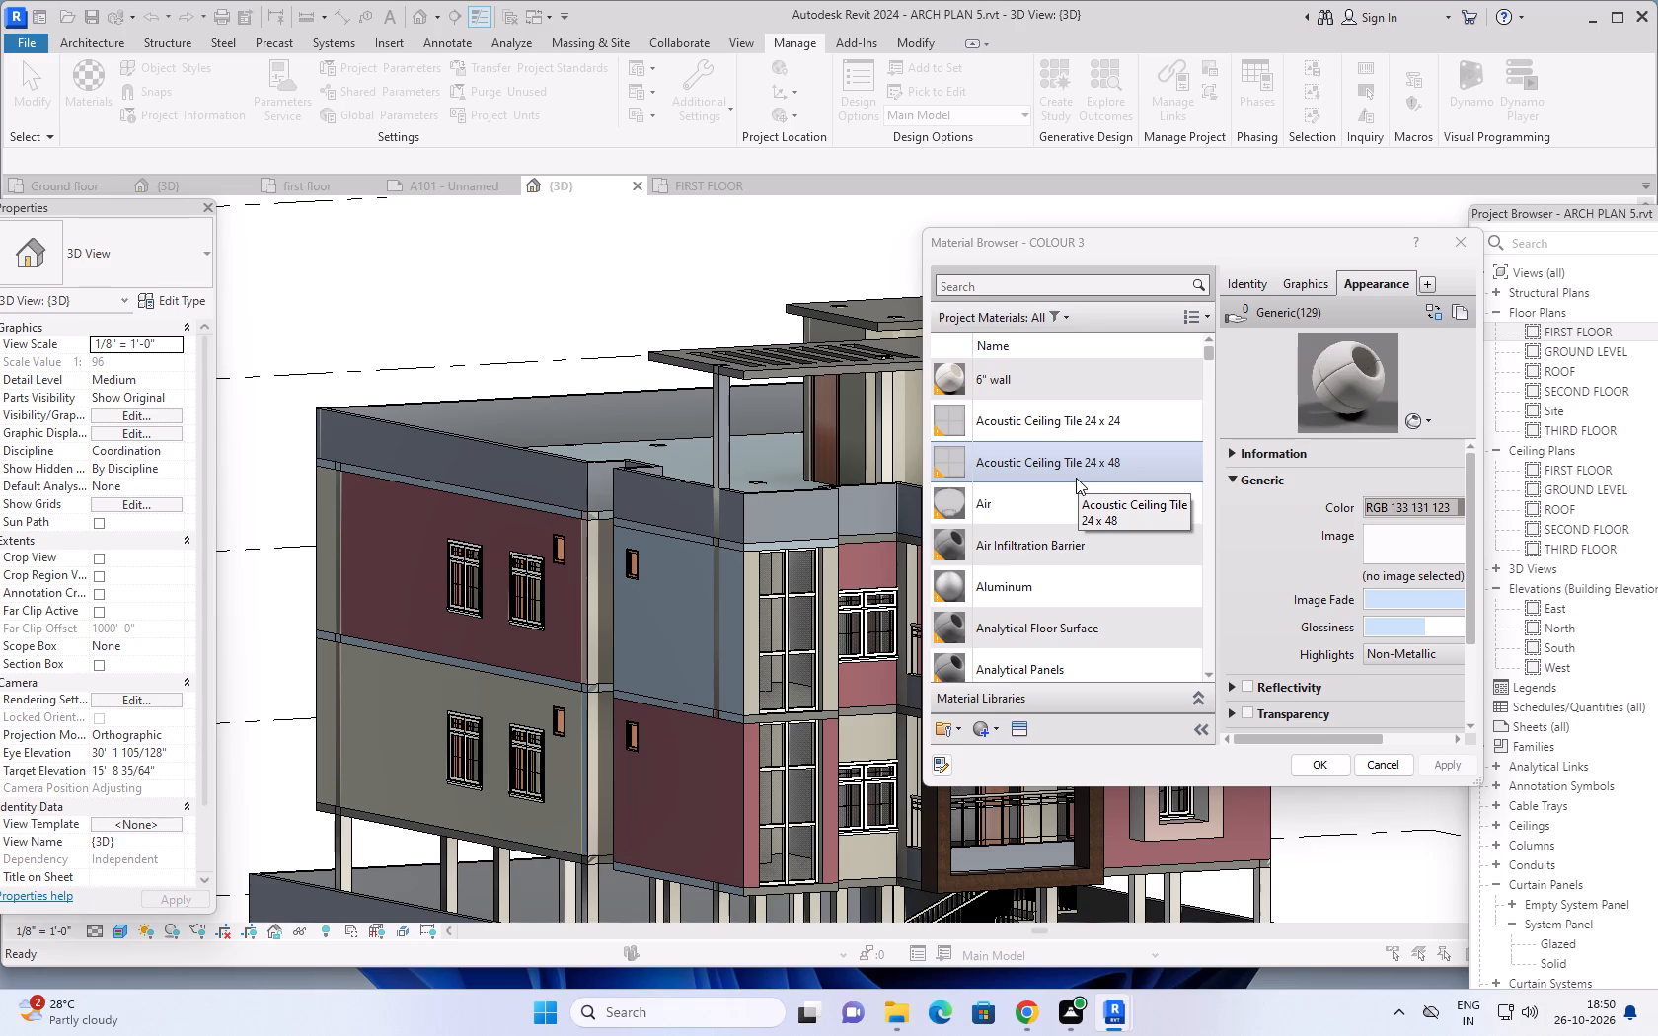
left_click(1025, 379)
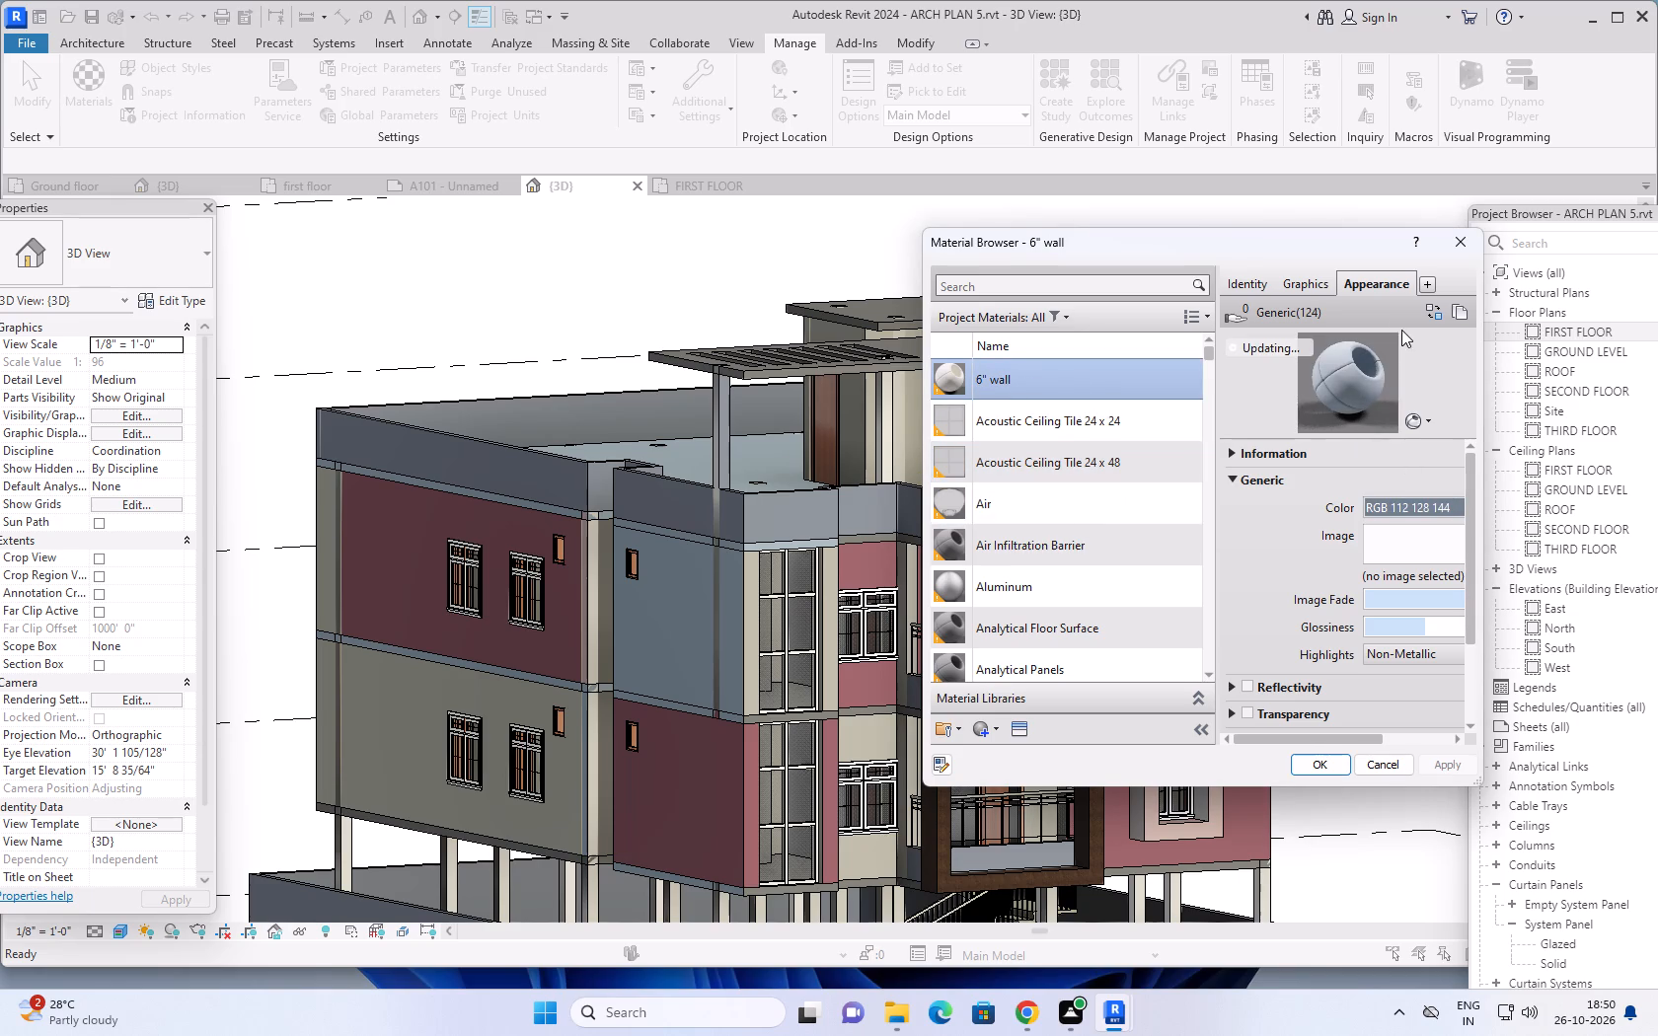
left_click(1381, 279)
left_click(1420, 511)
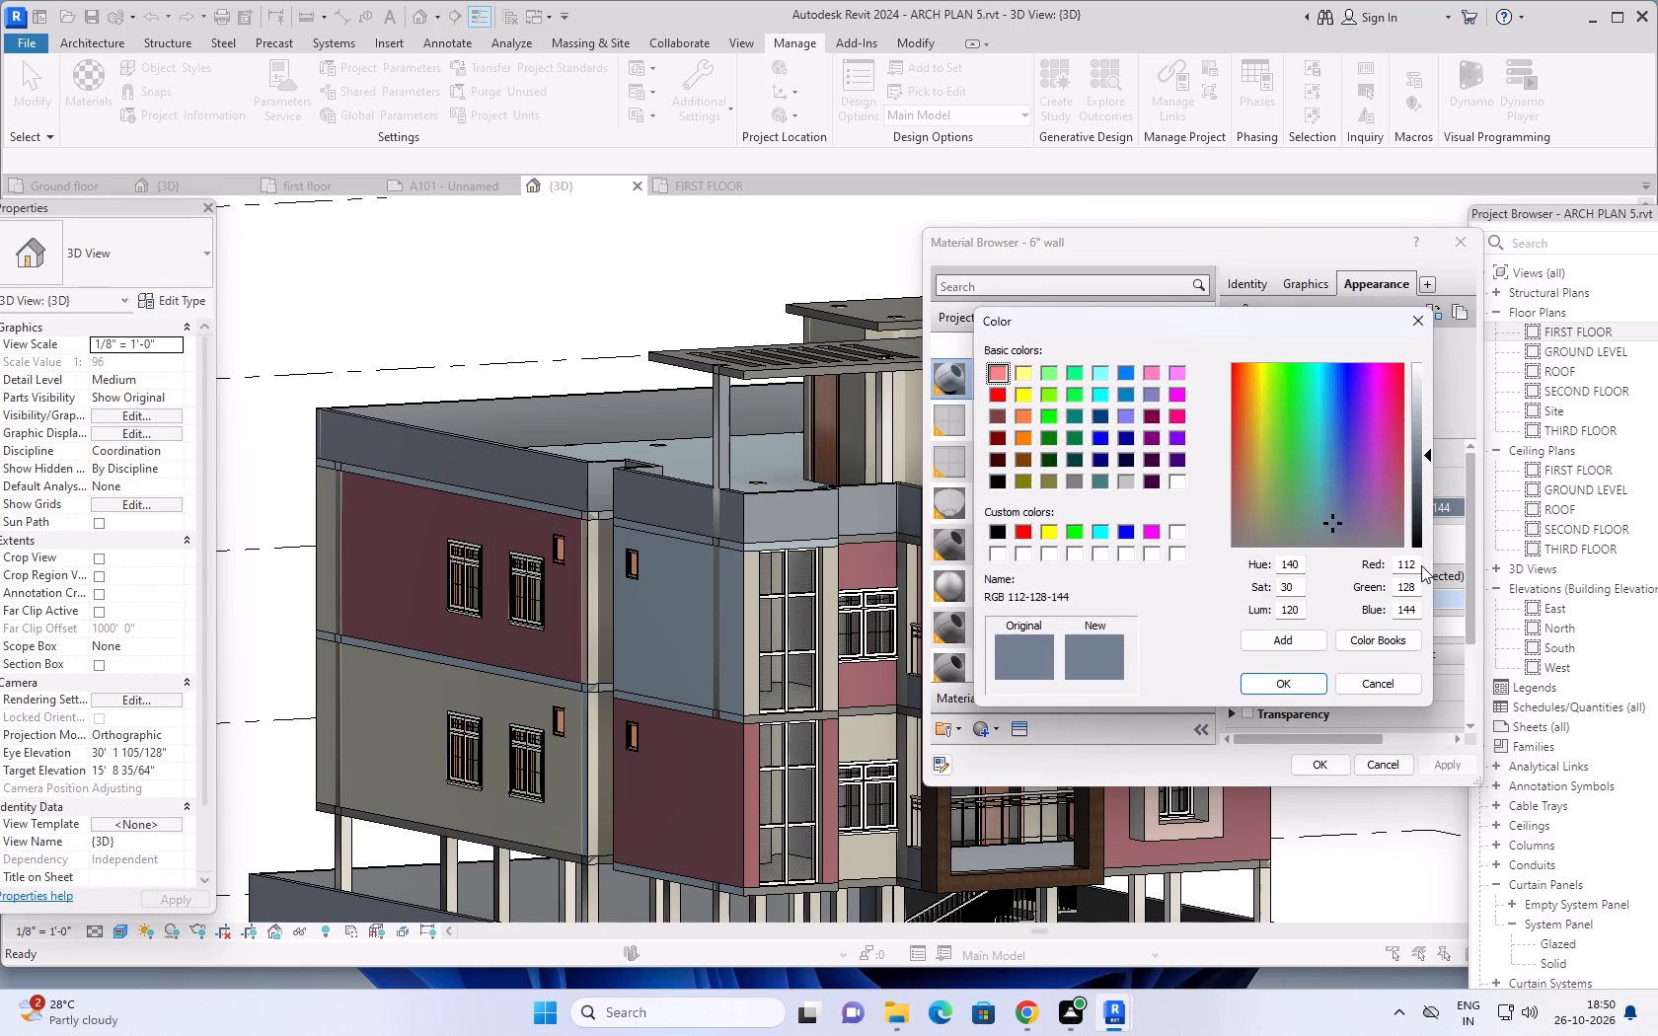
left_click_drag(1416, 564, 1393, 566)
key("2")
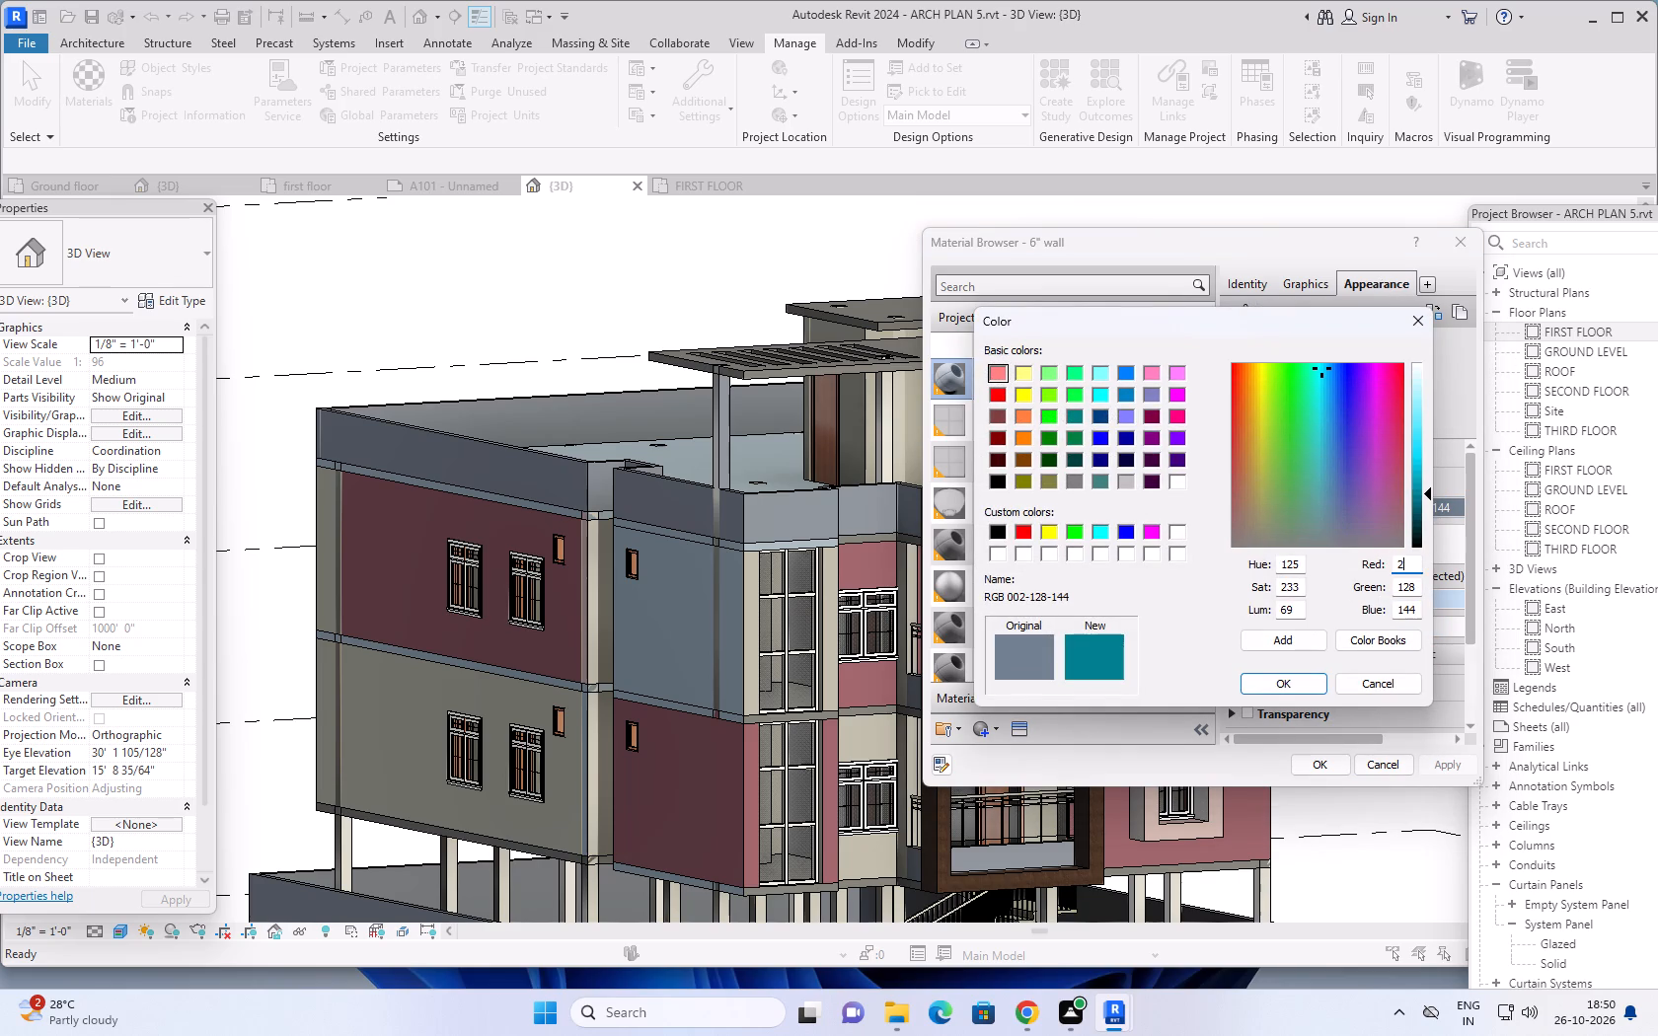
type("55")
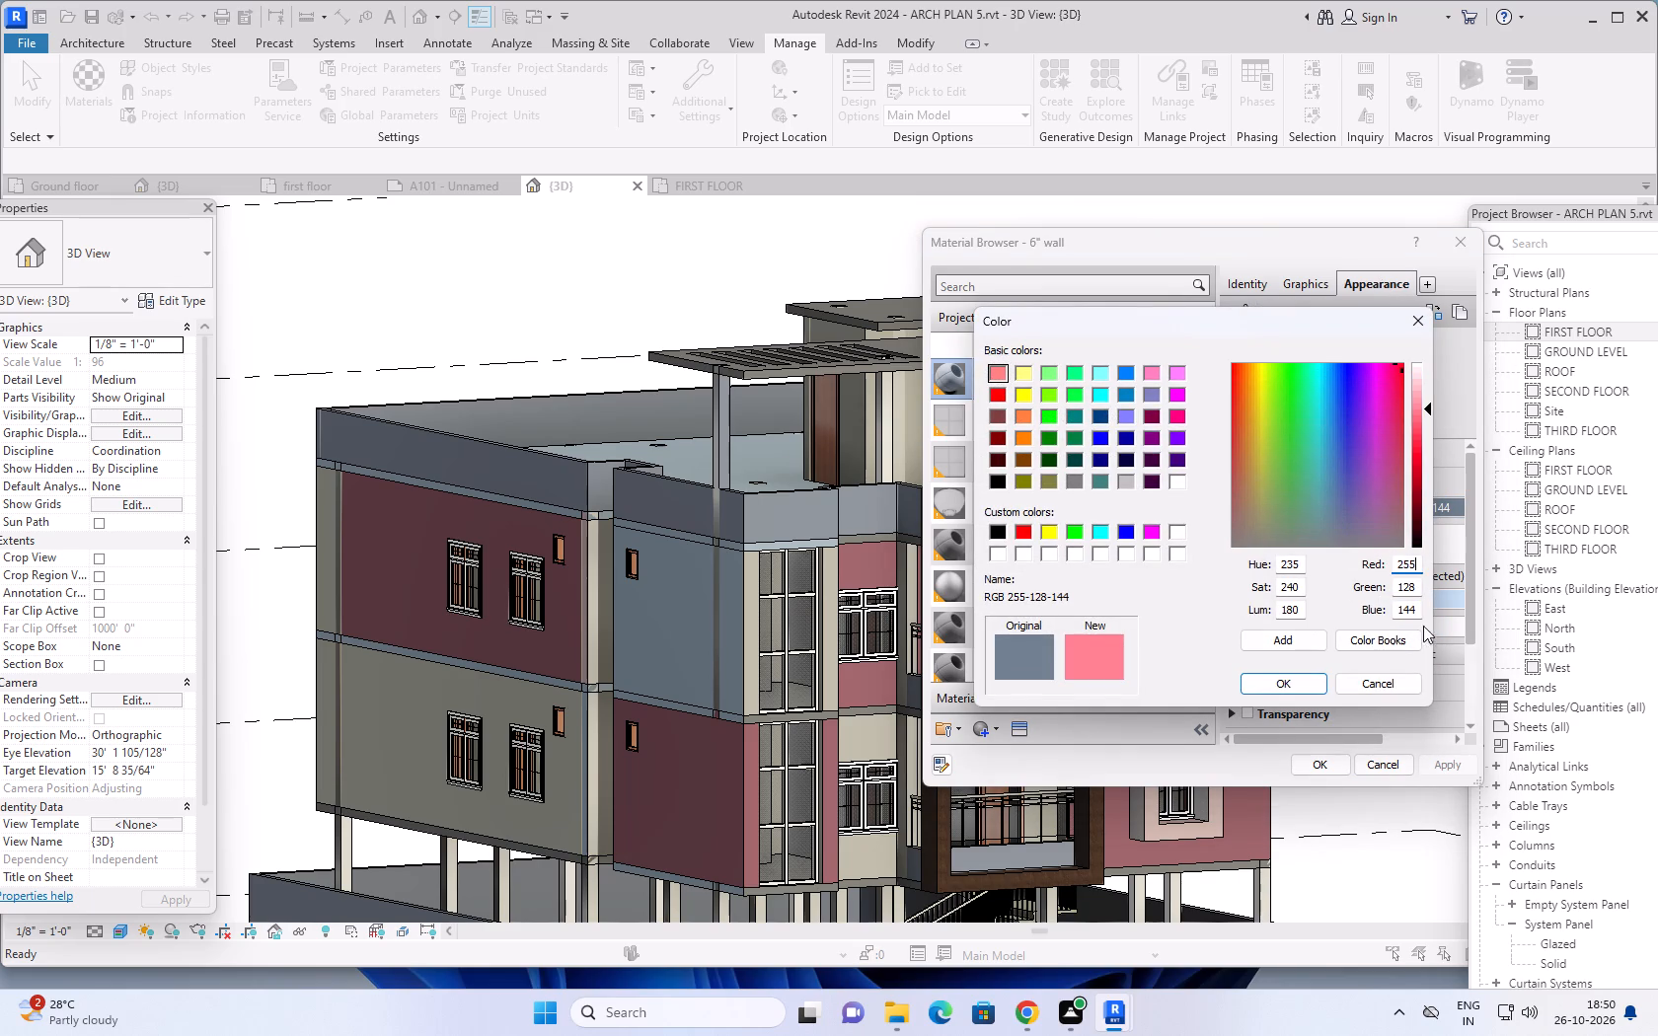
left_click_drag(1414, 585, 1398, 589)
type("255")
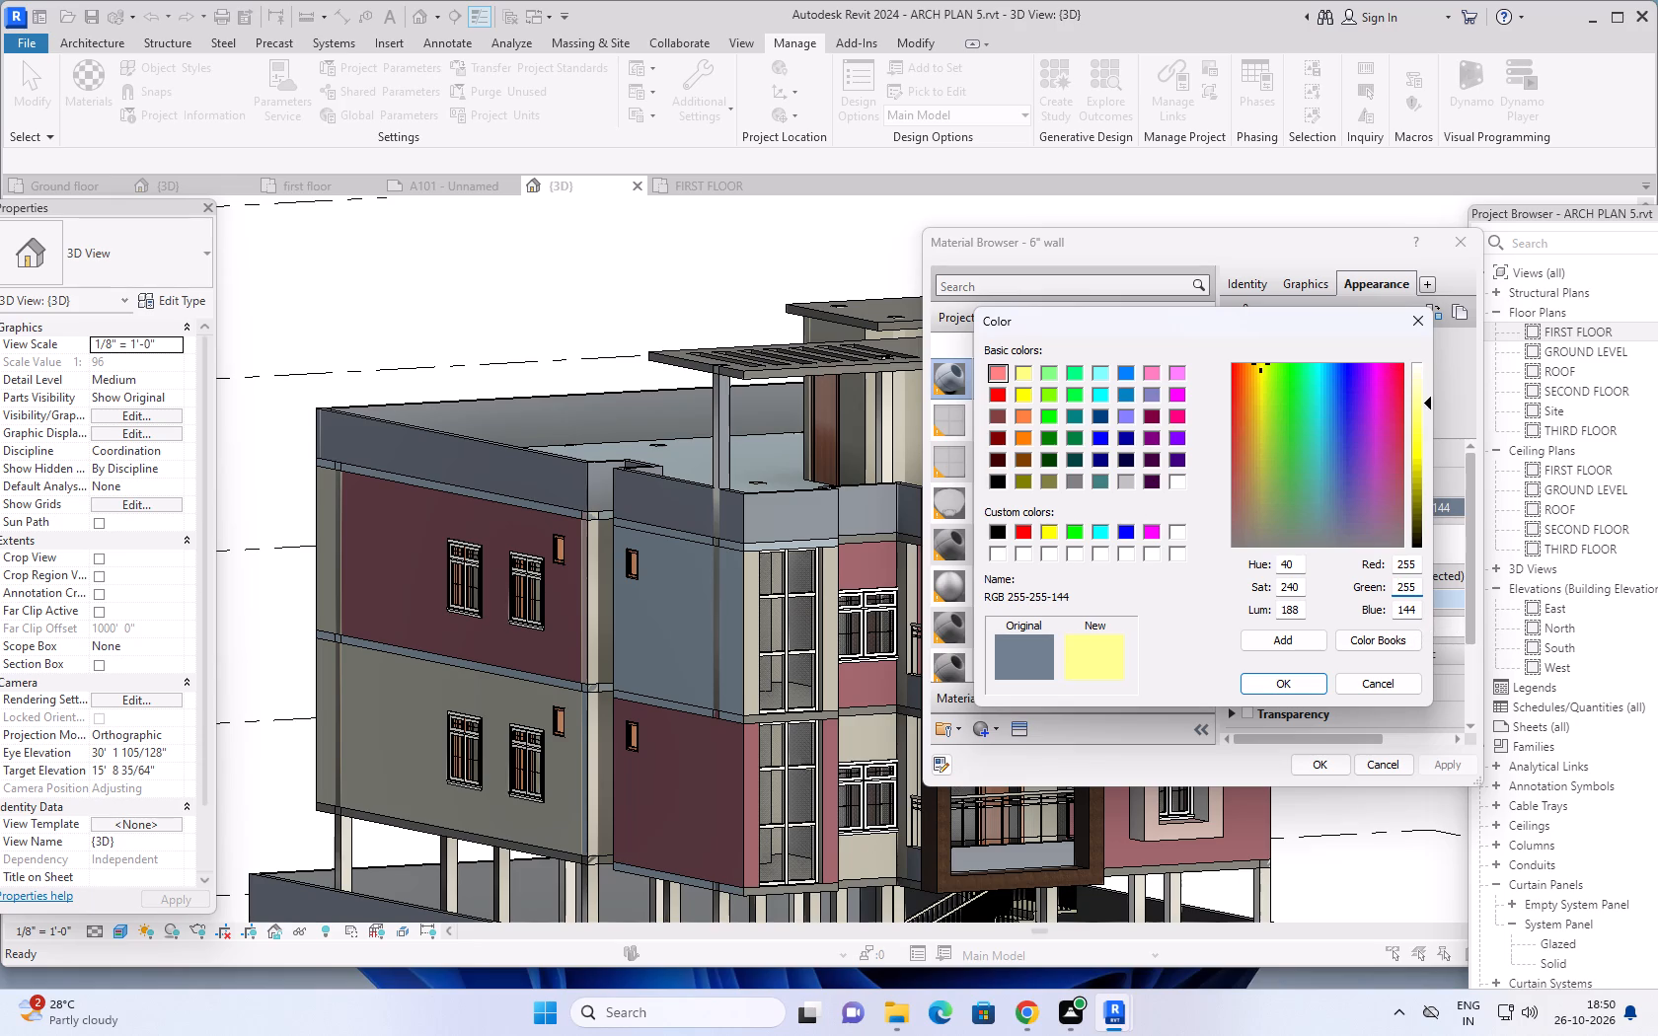
left_click_drag(1420, 610, 1392, 611)
type("240")
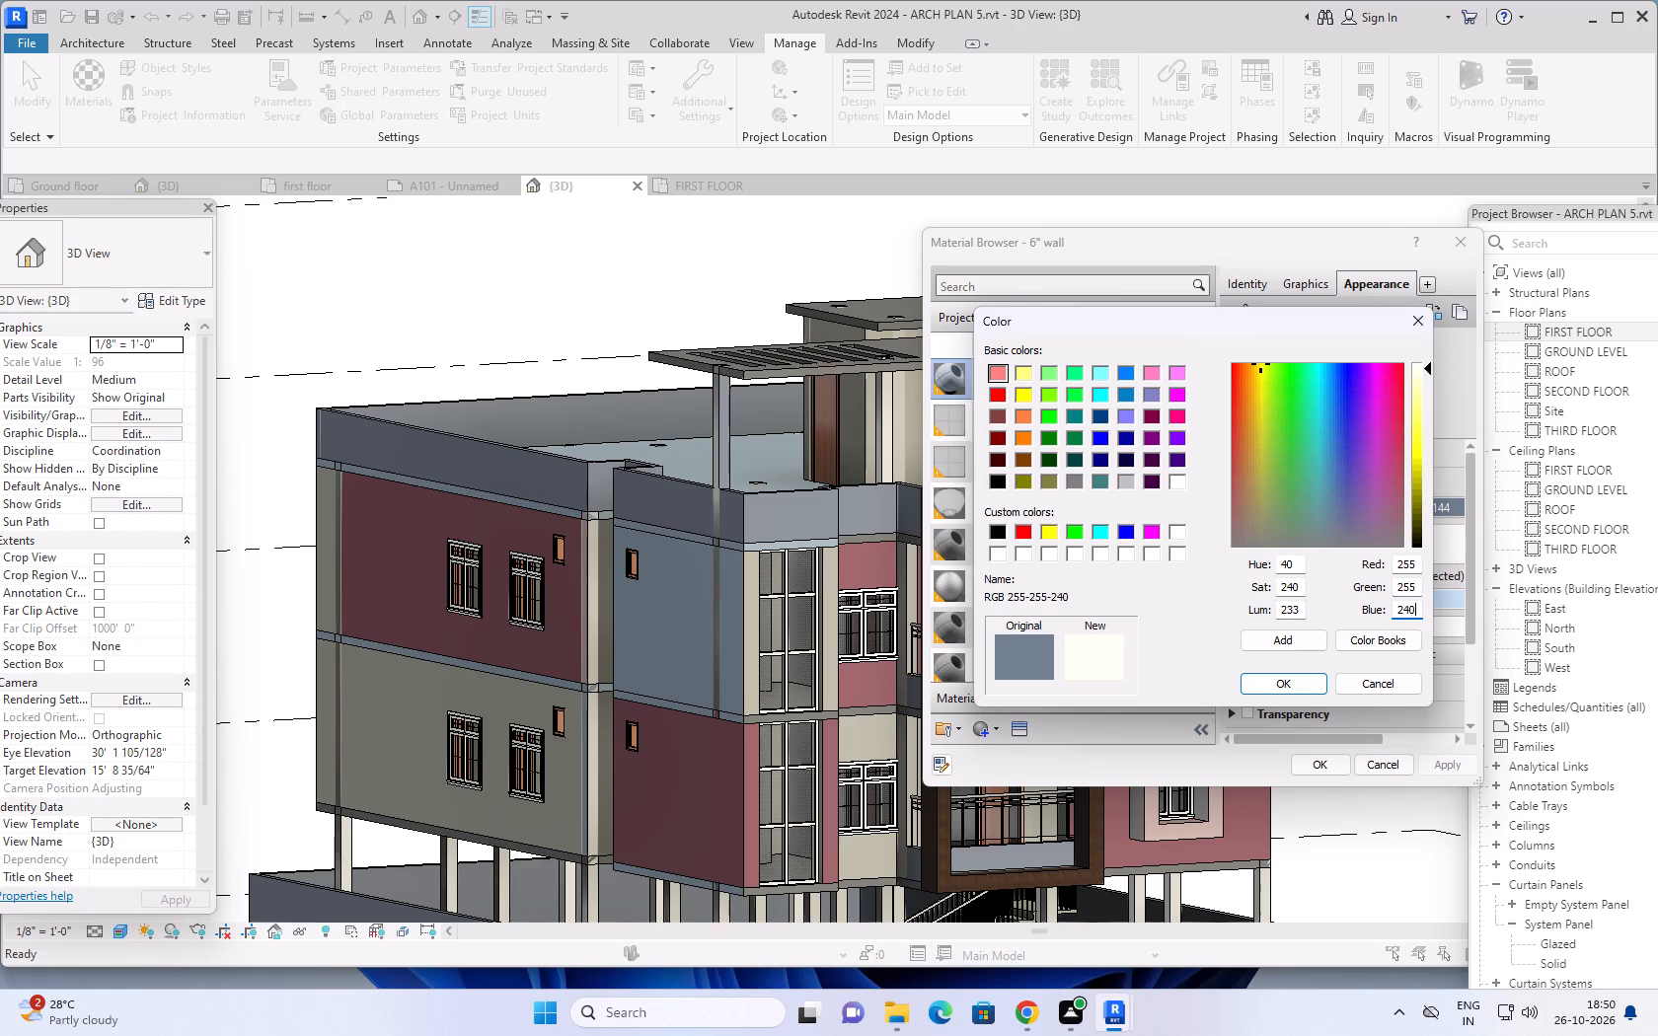
left_click(1307, 681)
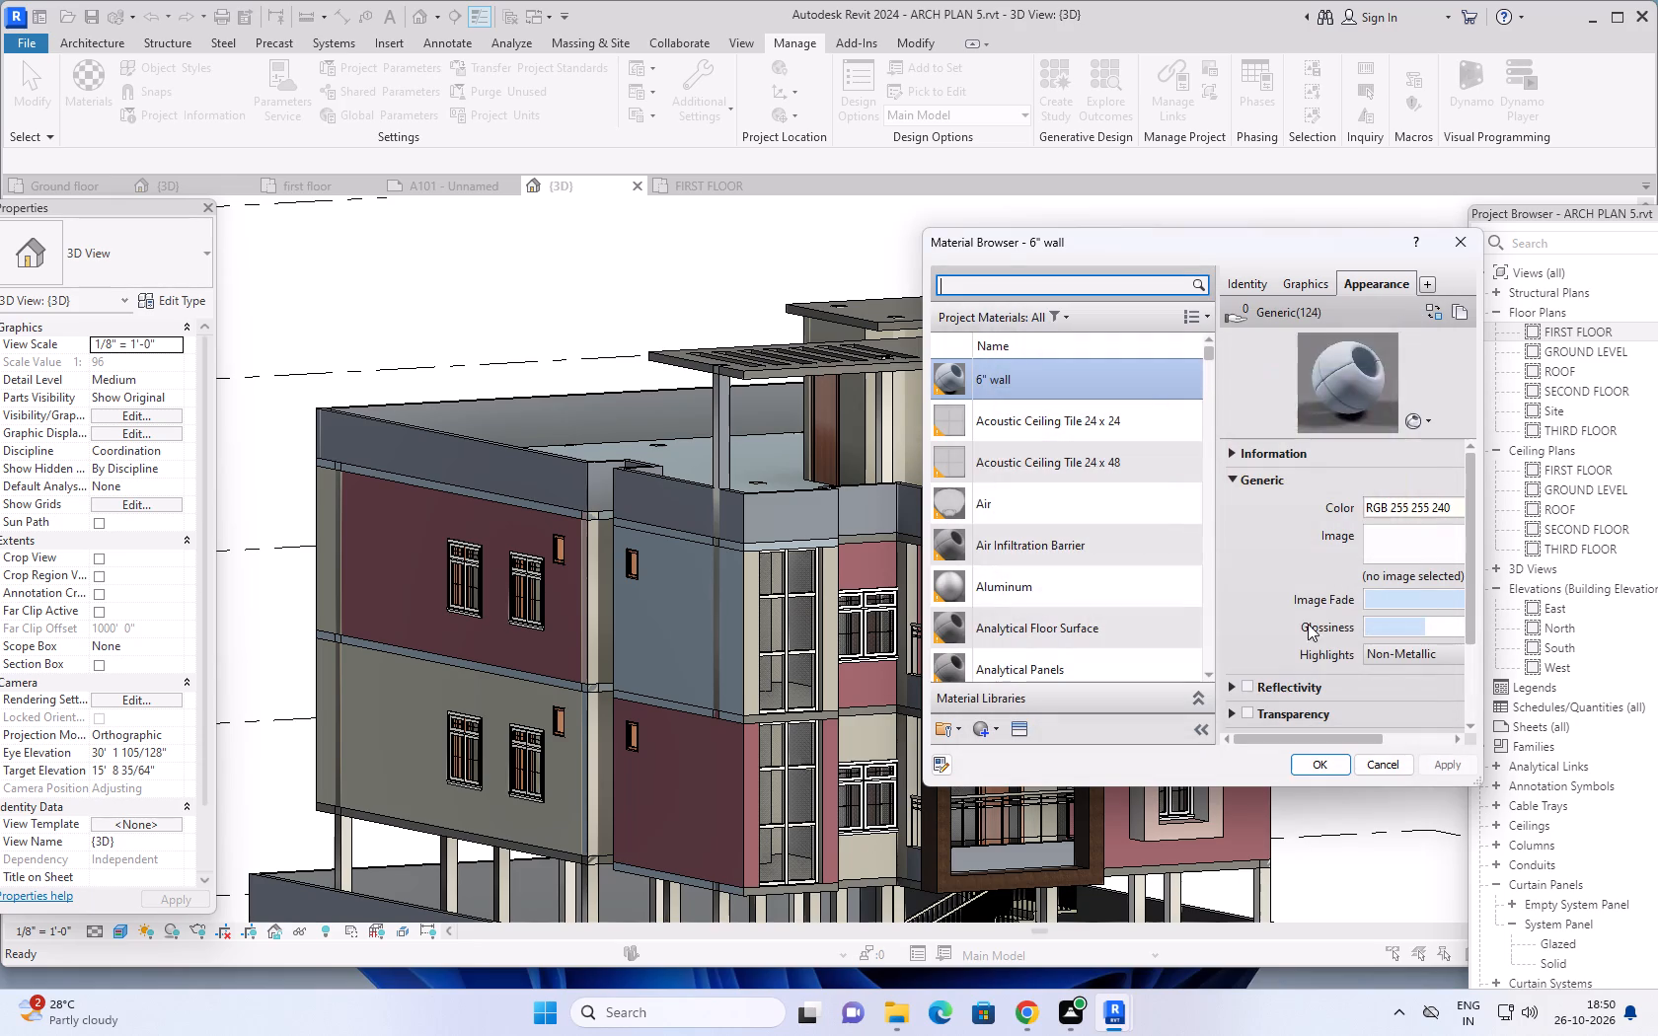
left_click(1452, 763)
left_click(1327, 766)
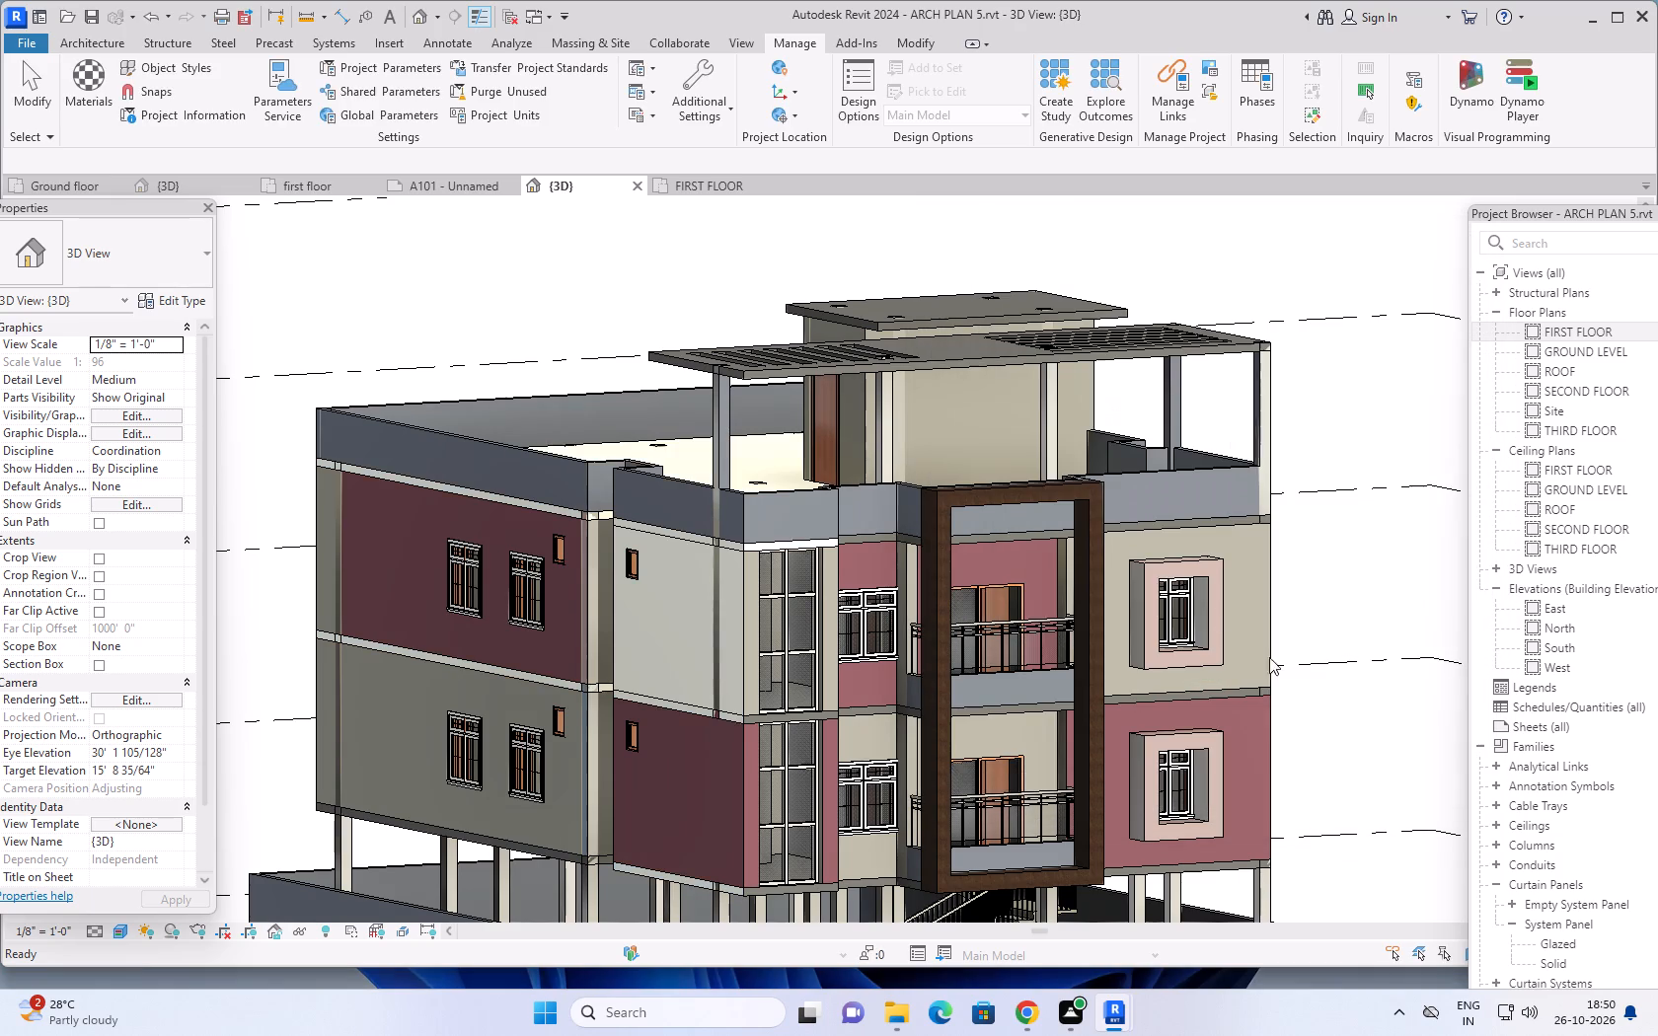
On the front elevation, paint the upper box-framed window wall, lower balcony back wall and lower wall around the window beside the brown frame with 6" wall.
scroll(1199, 543, "down", 2)
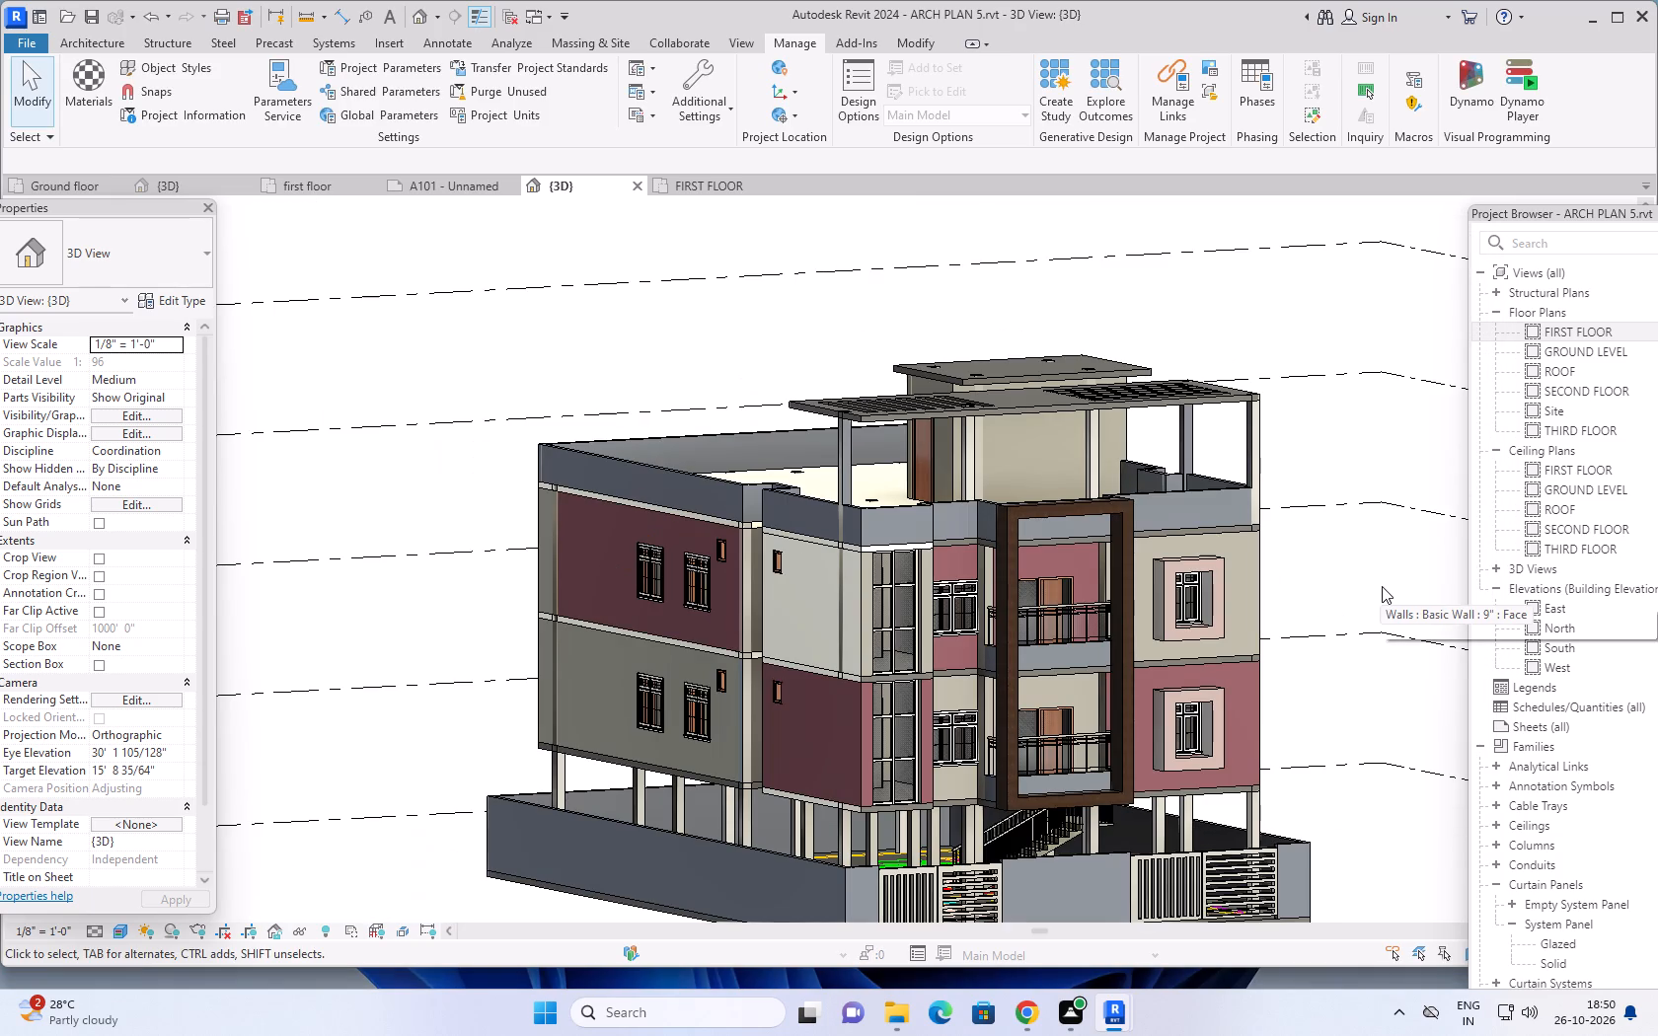
scroll(599, 381, "up", 1)
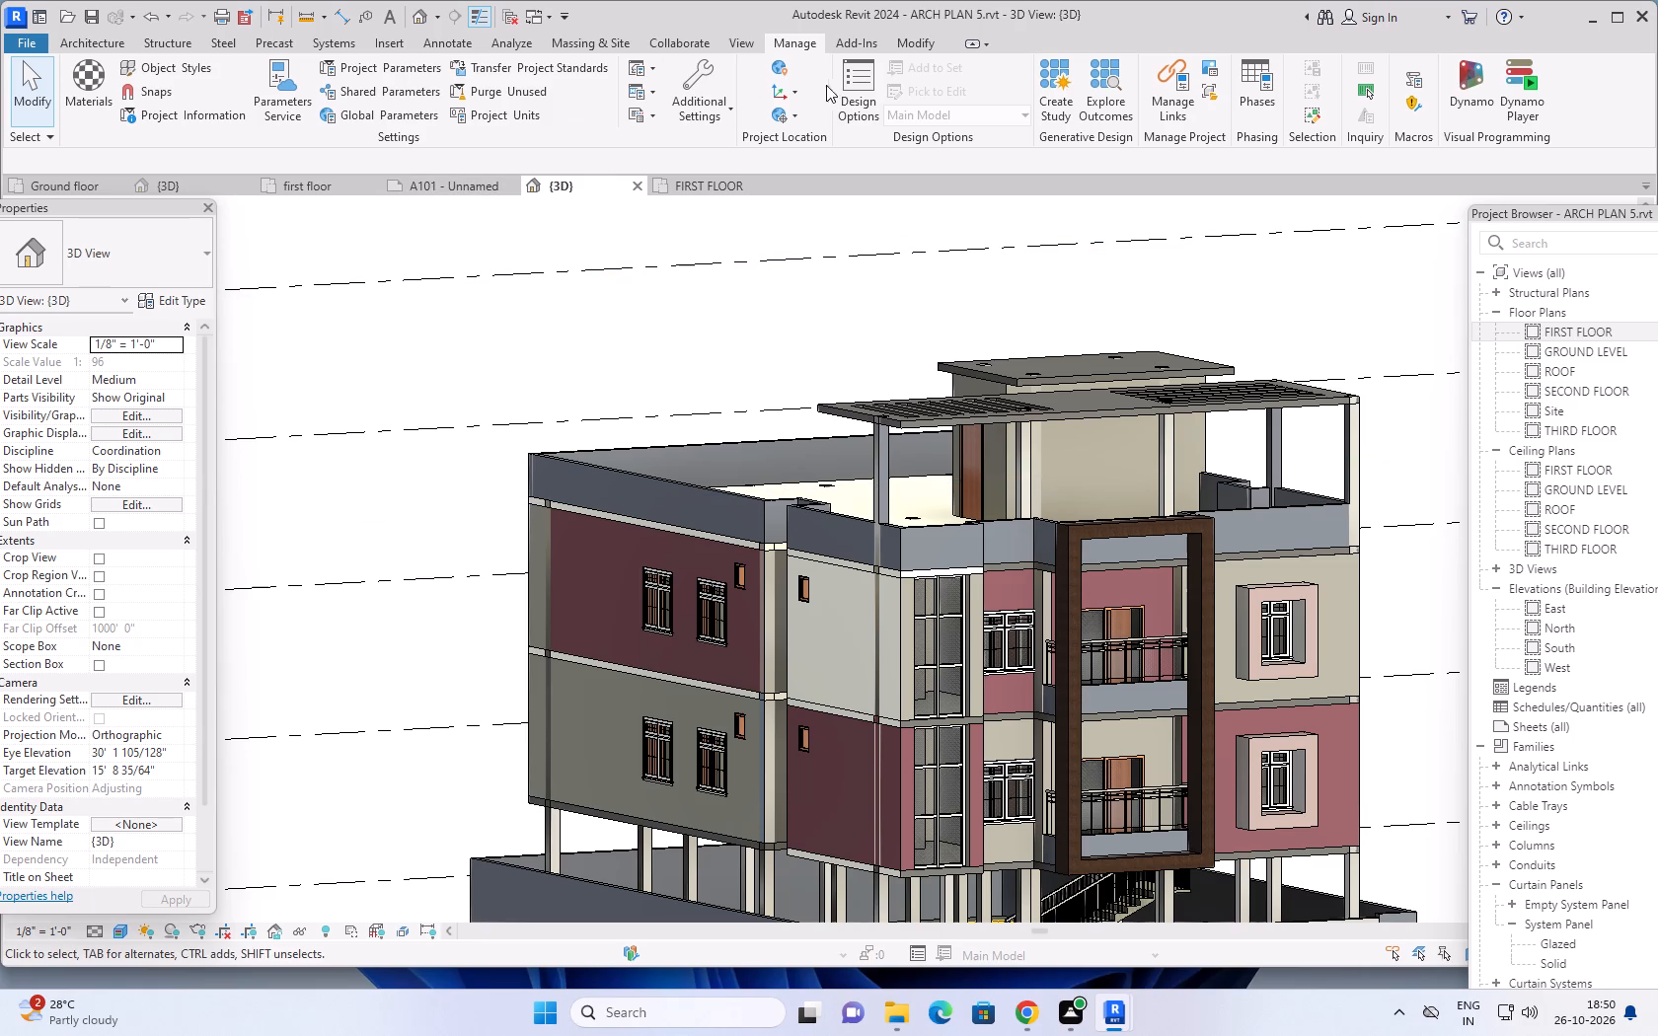
left_click(898, 41)
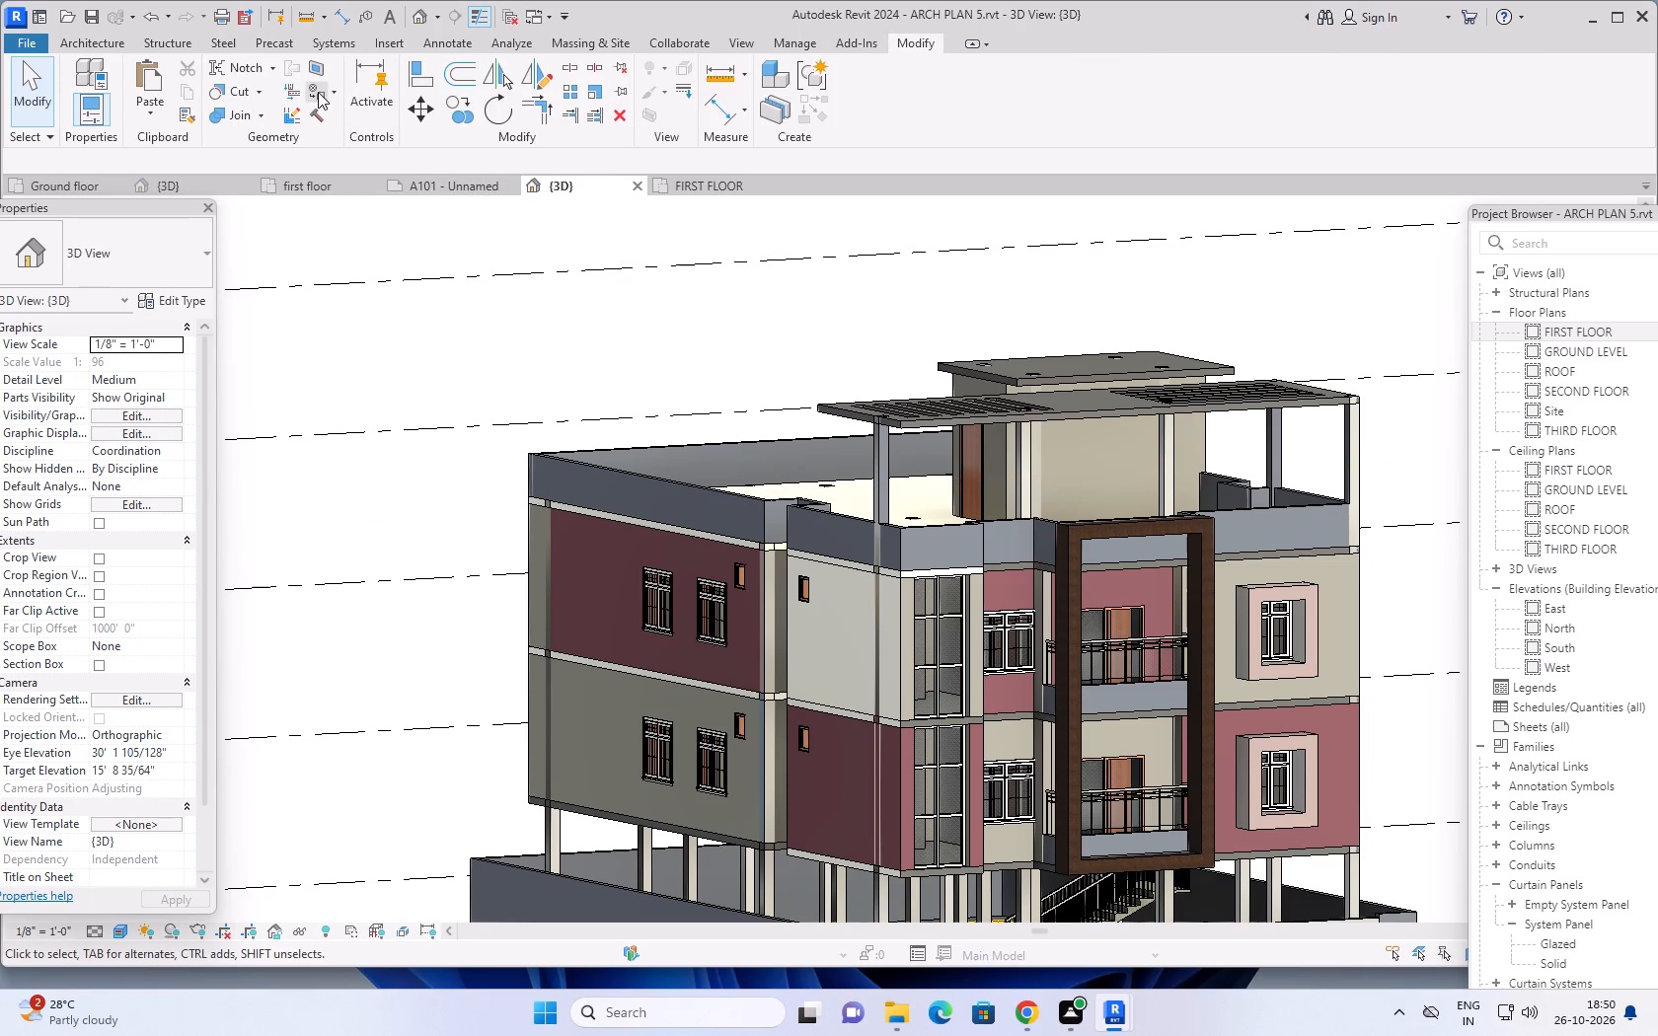
left_click(318, 92)
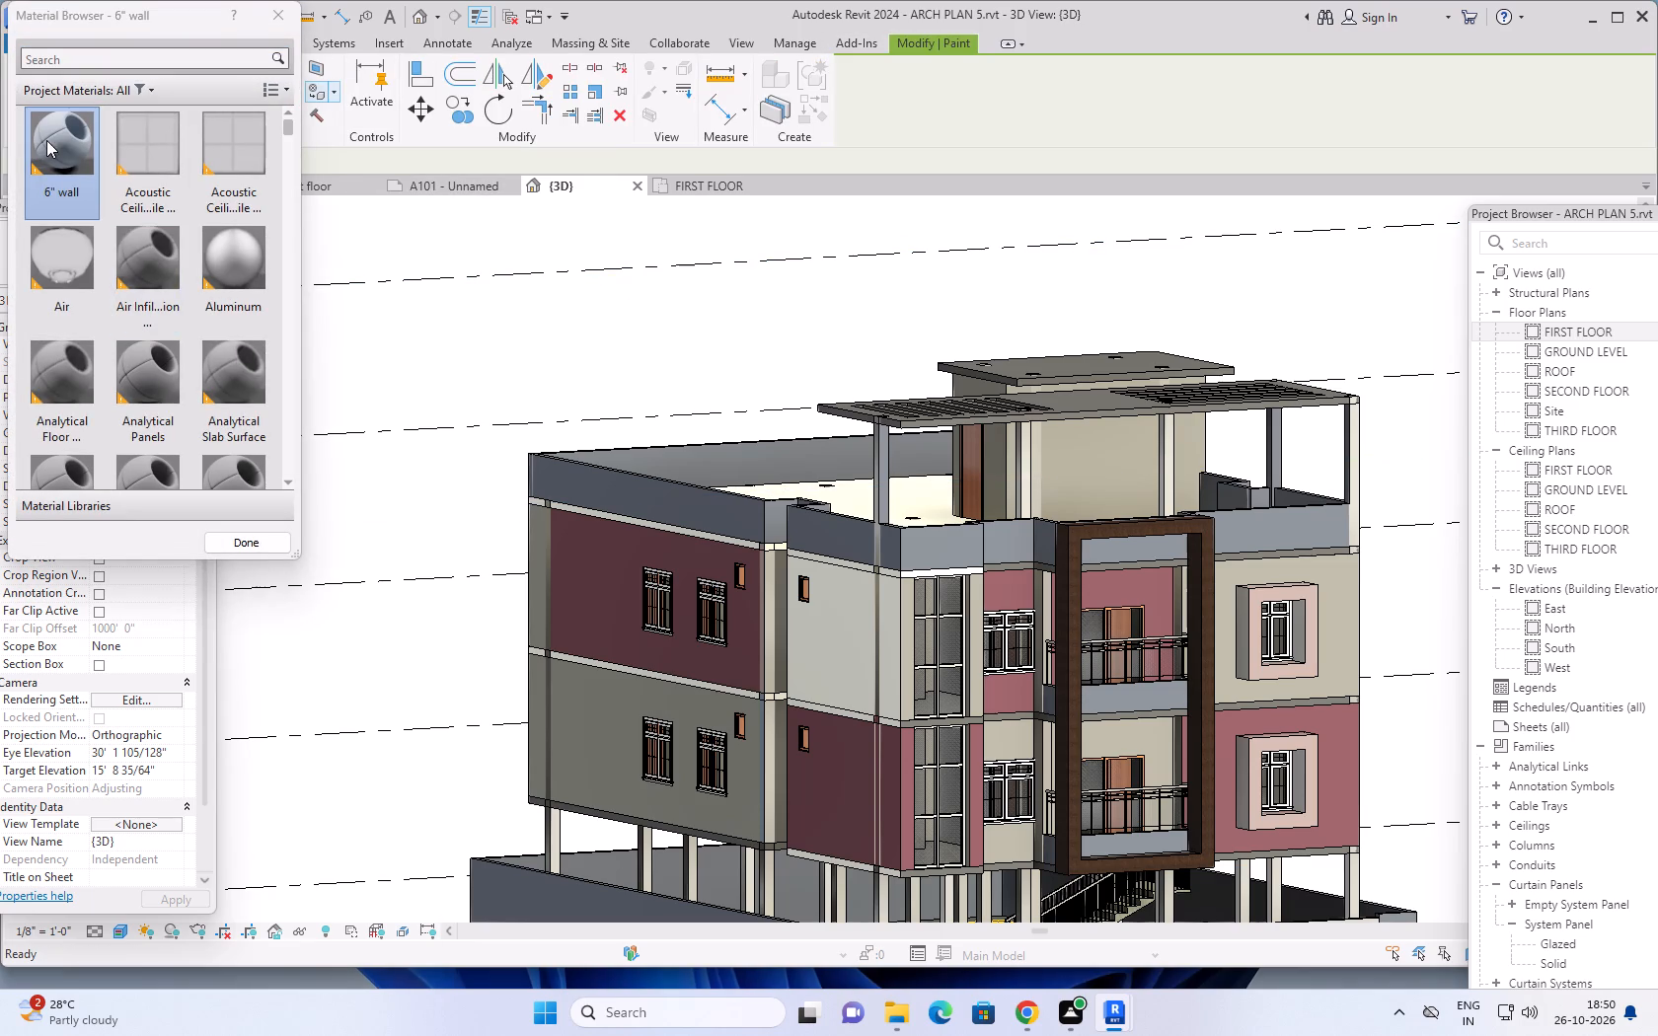
left_click(50, 141)
left_click(1231, 632)
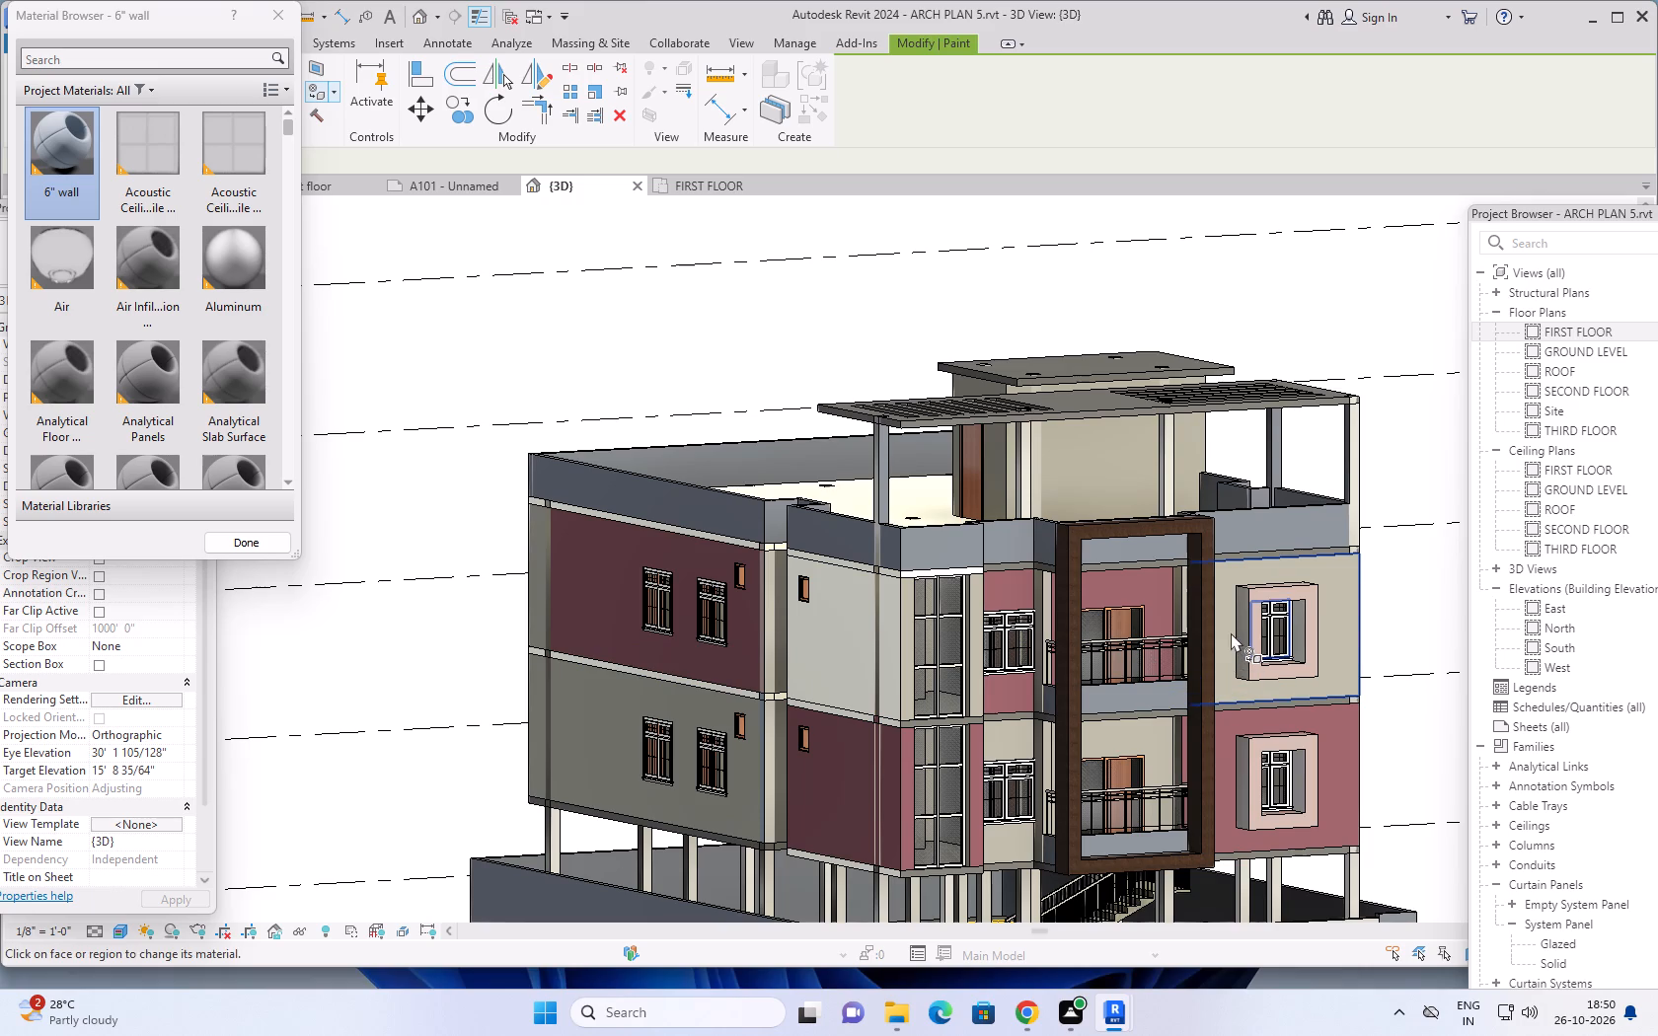
left_click(1132, 741)
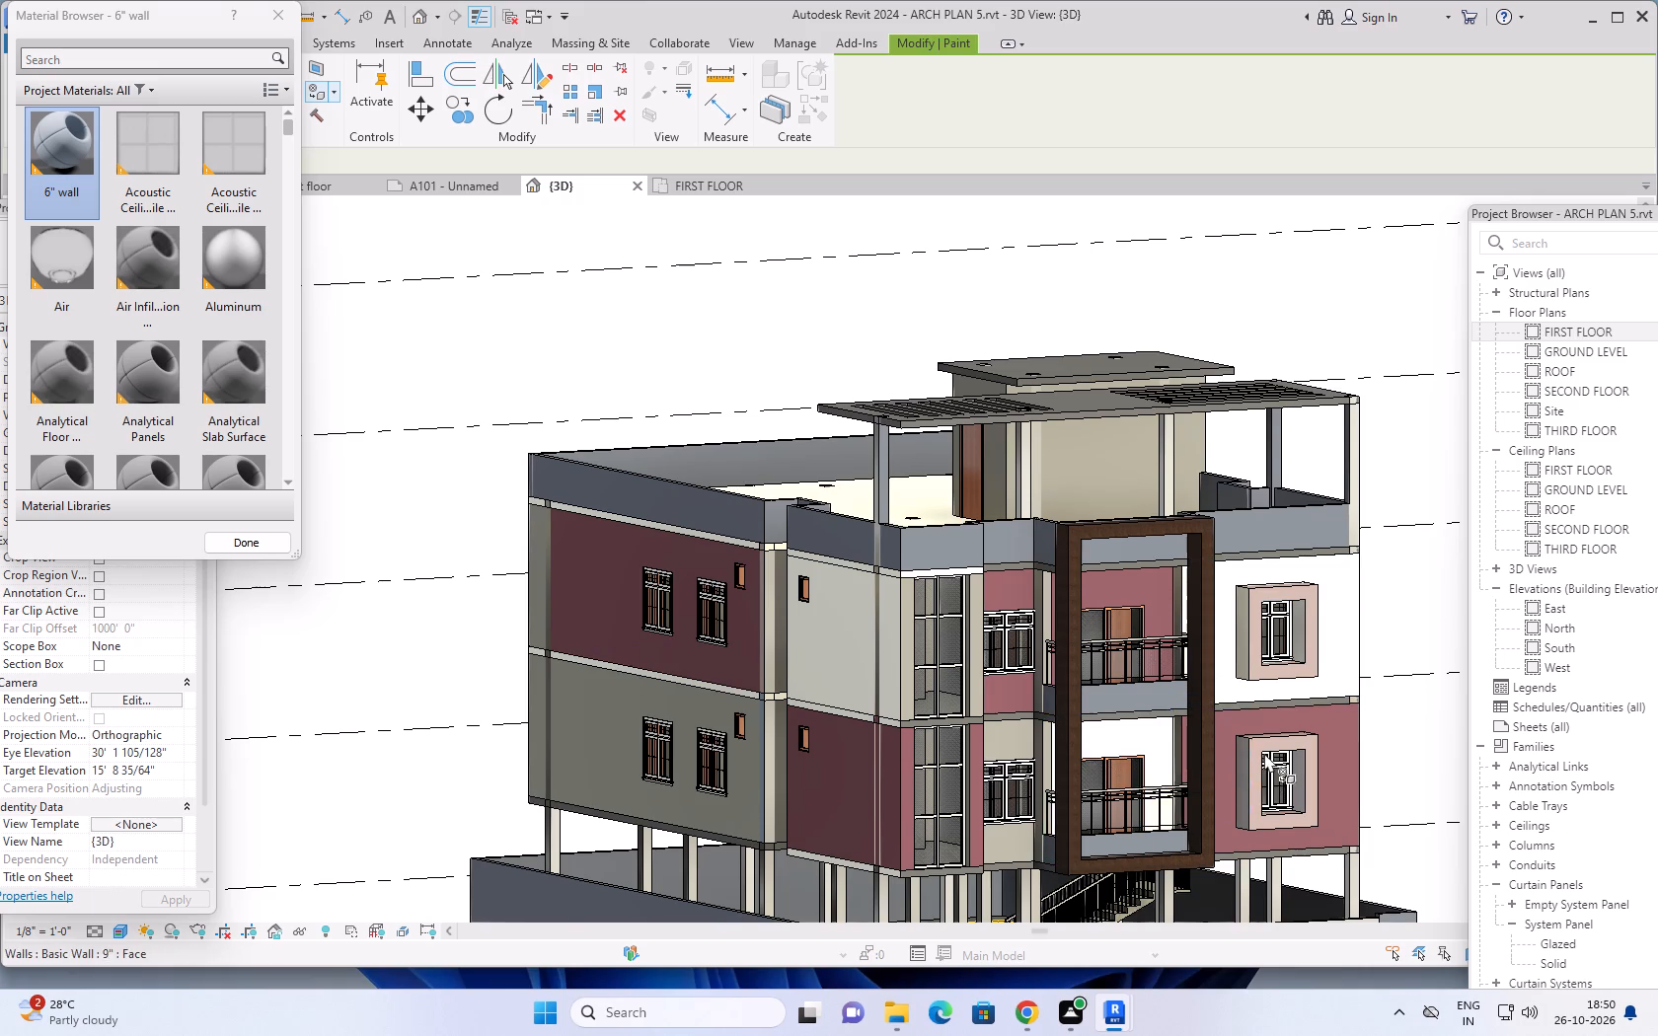
scroll(1265, 753, "down", 1)
middle_click_drag(1366, 752, 1284, 773)
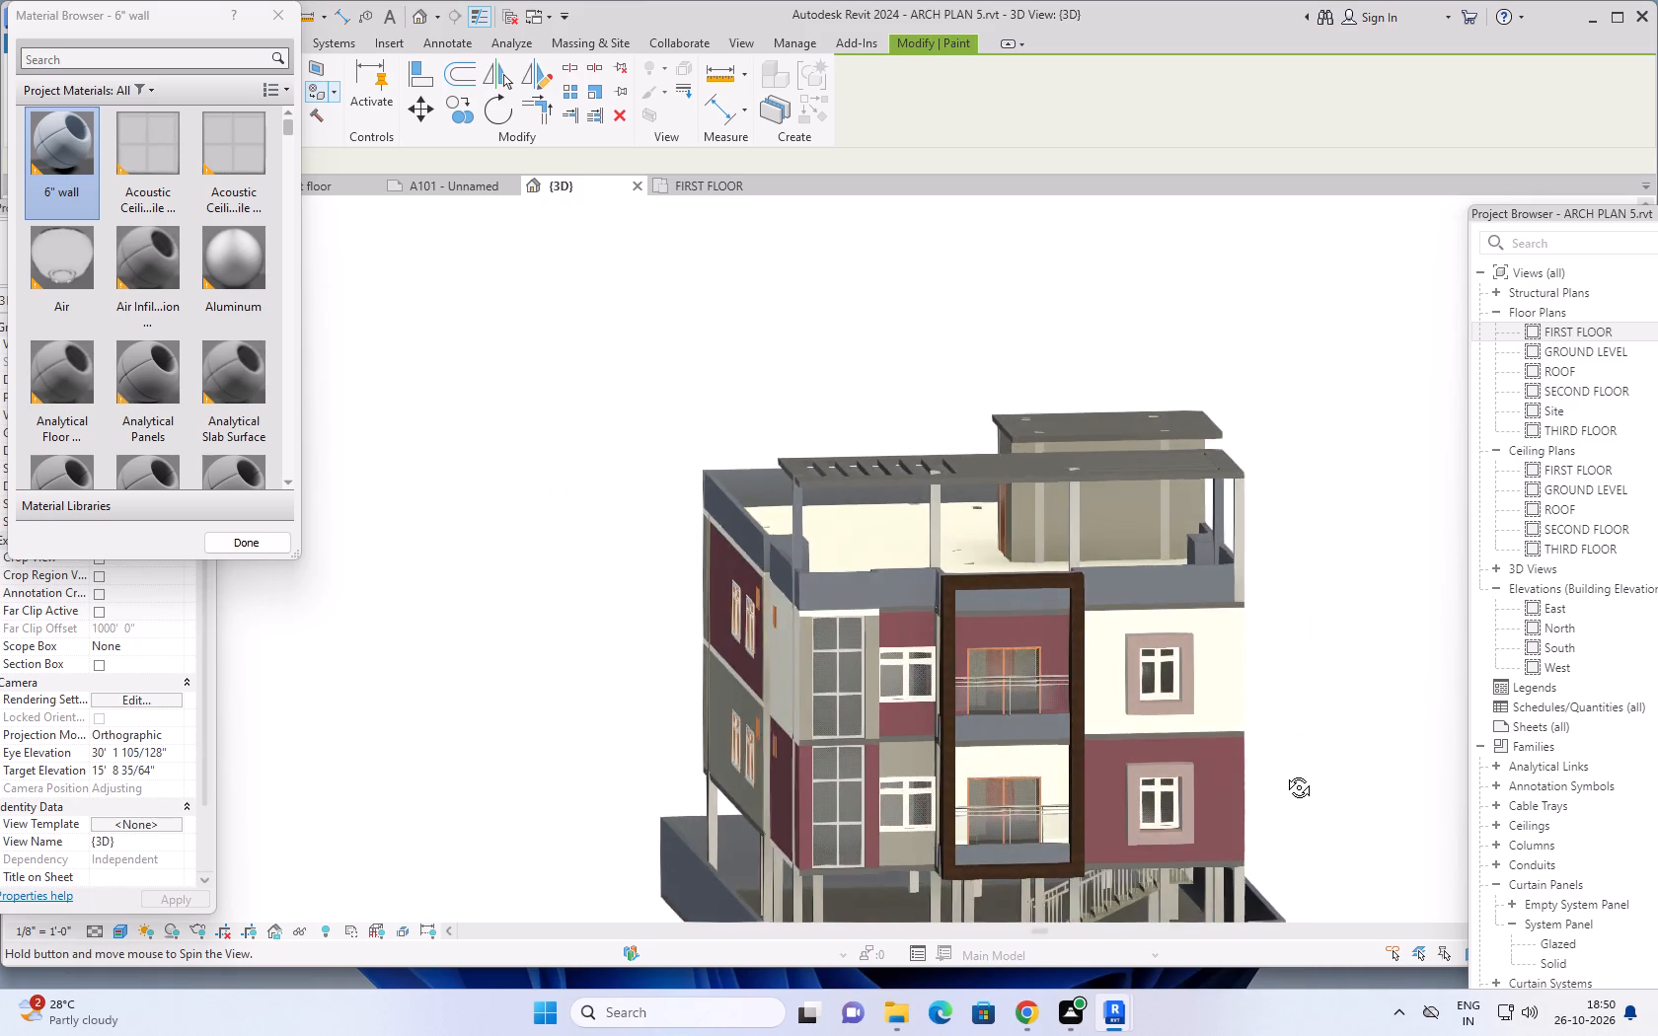
middle_click_drag(1284, 773, 1282, 747)
scroll(903, 739, "up", 3)
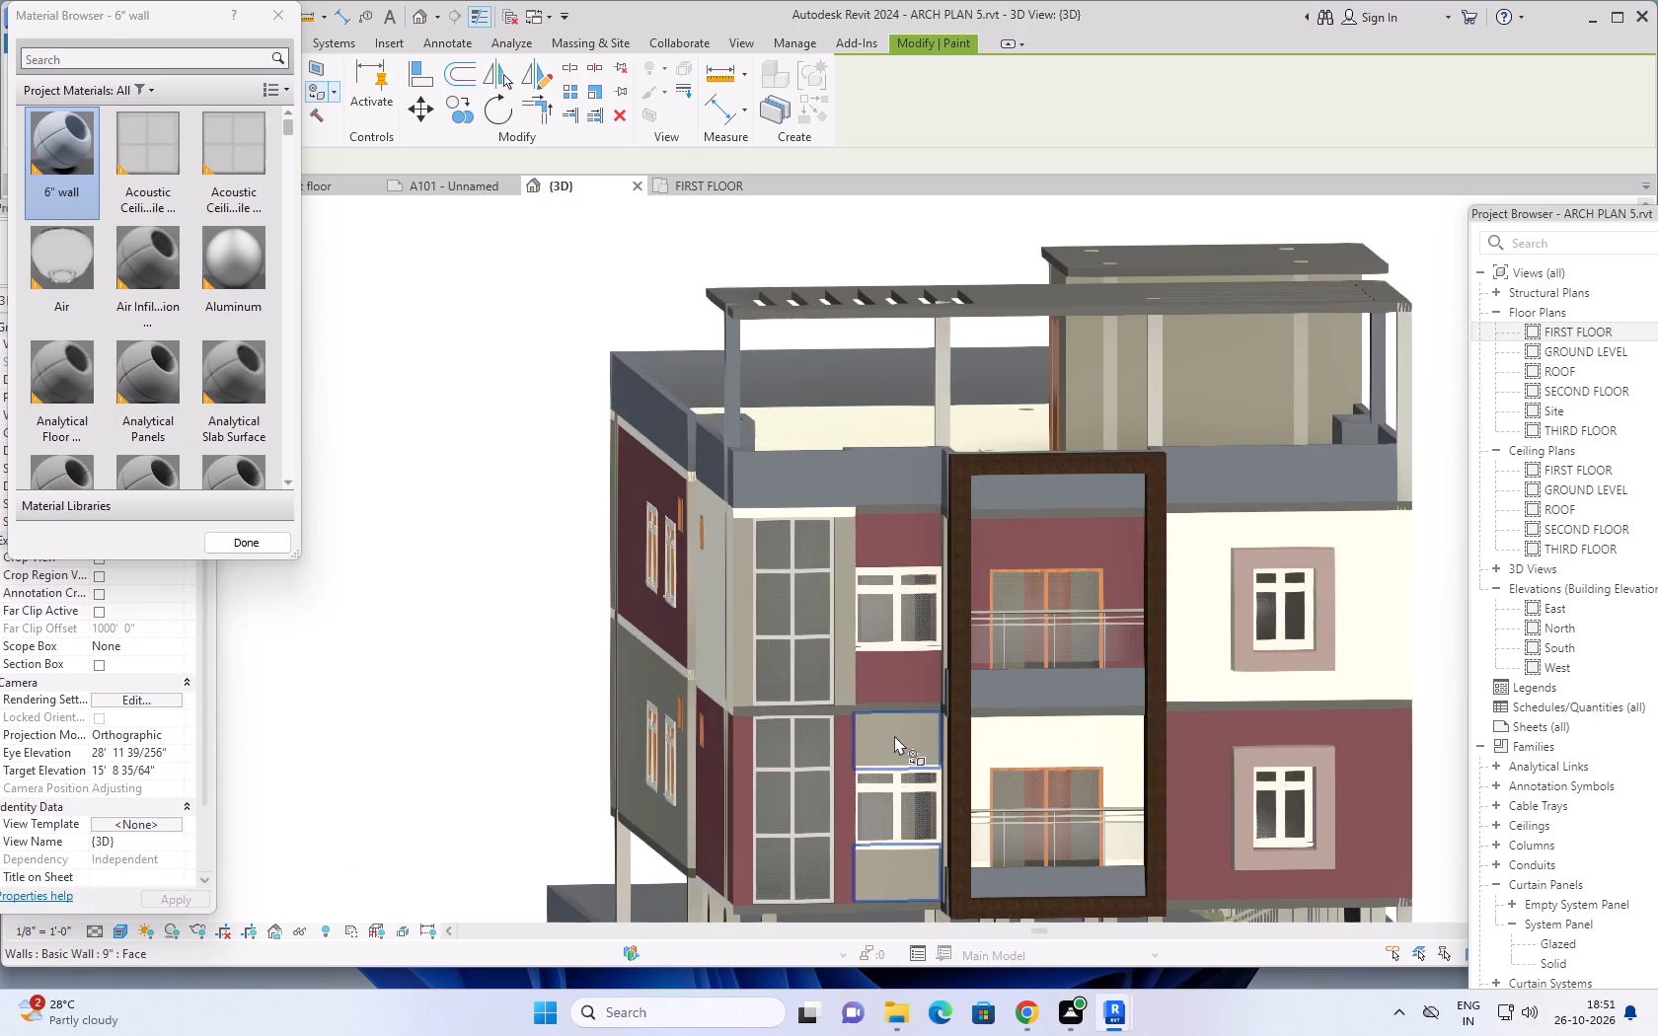
left_click(894, 735)
Paint the long lower-storey side wall below the COLOUR1 face with the 6" wall material.
middle_click_drag(897, 745, 1080, 730, "shift")
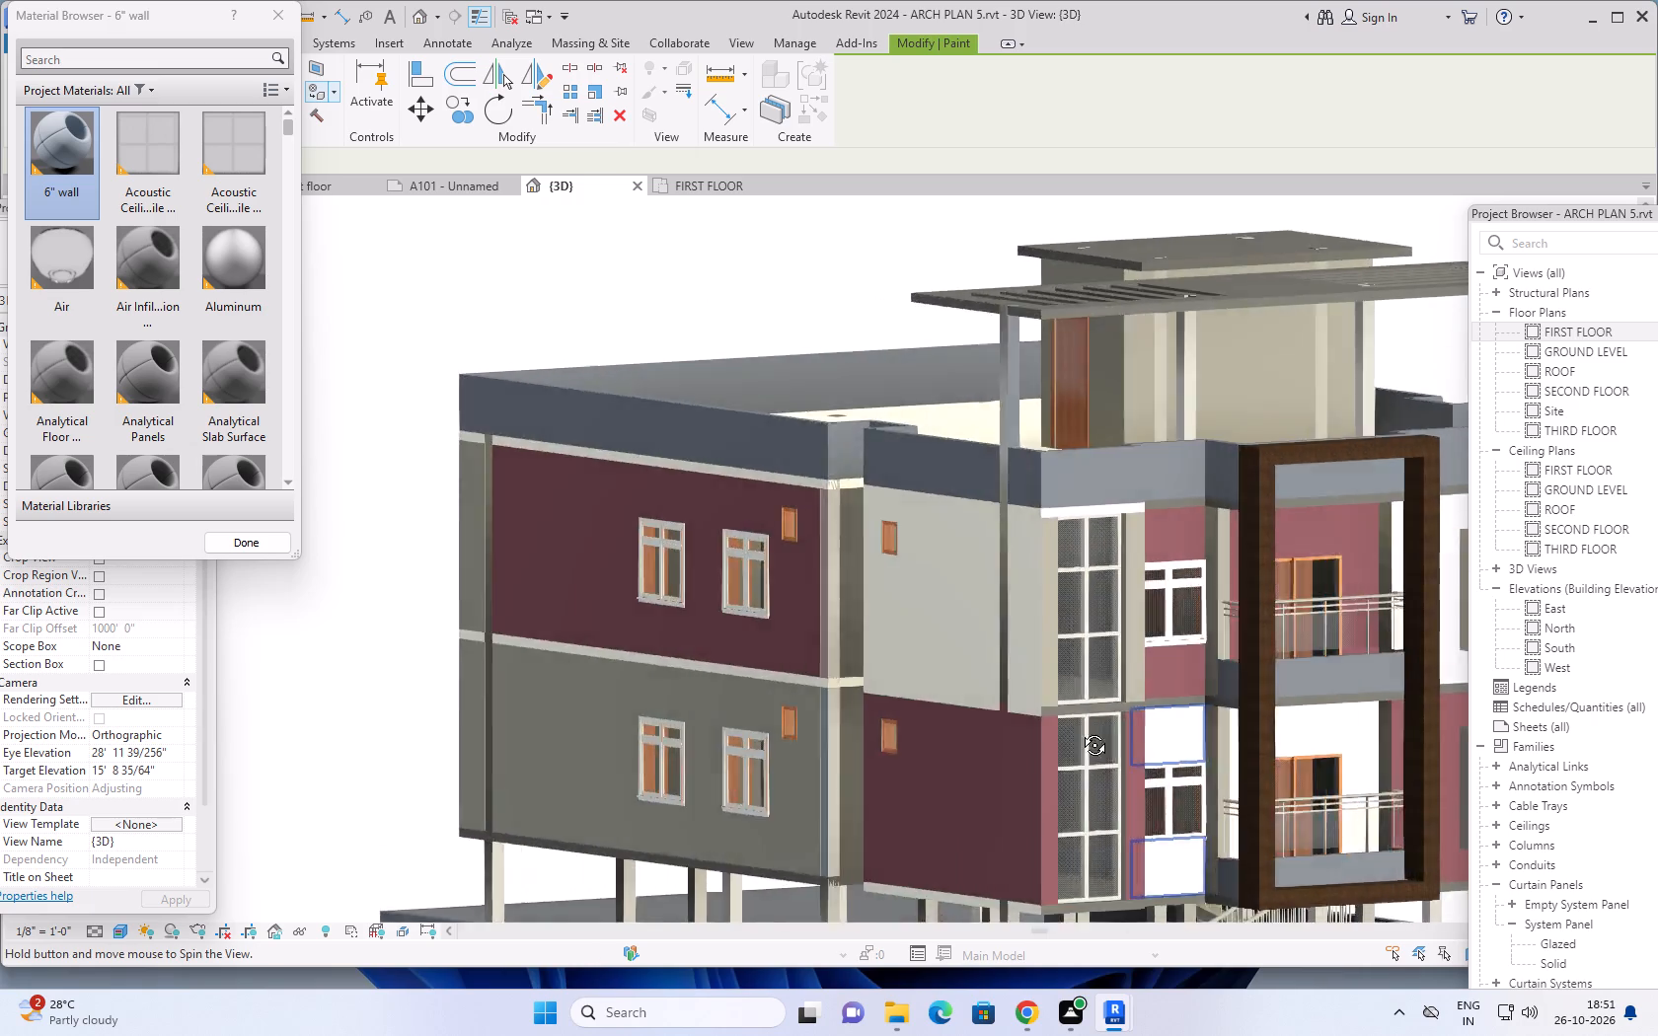
middle_click_drag(1080, 730, 1154, 725, "shift")
left_click(678, 750)
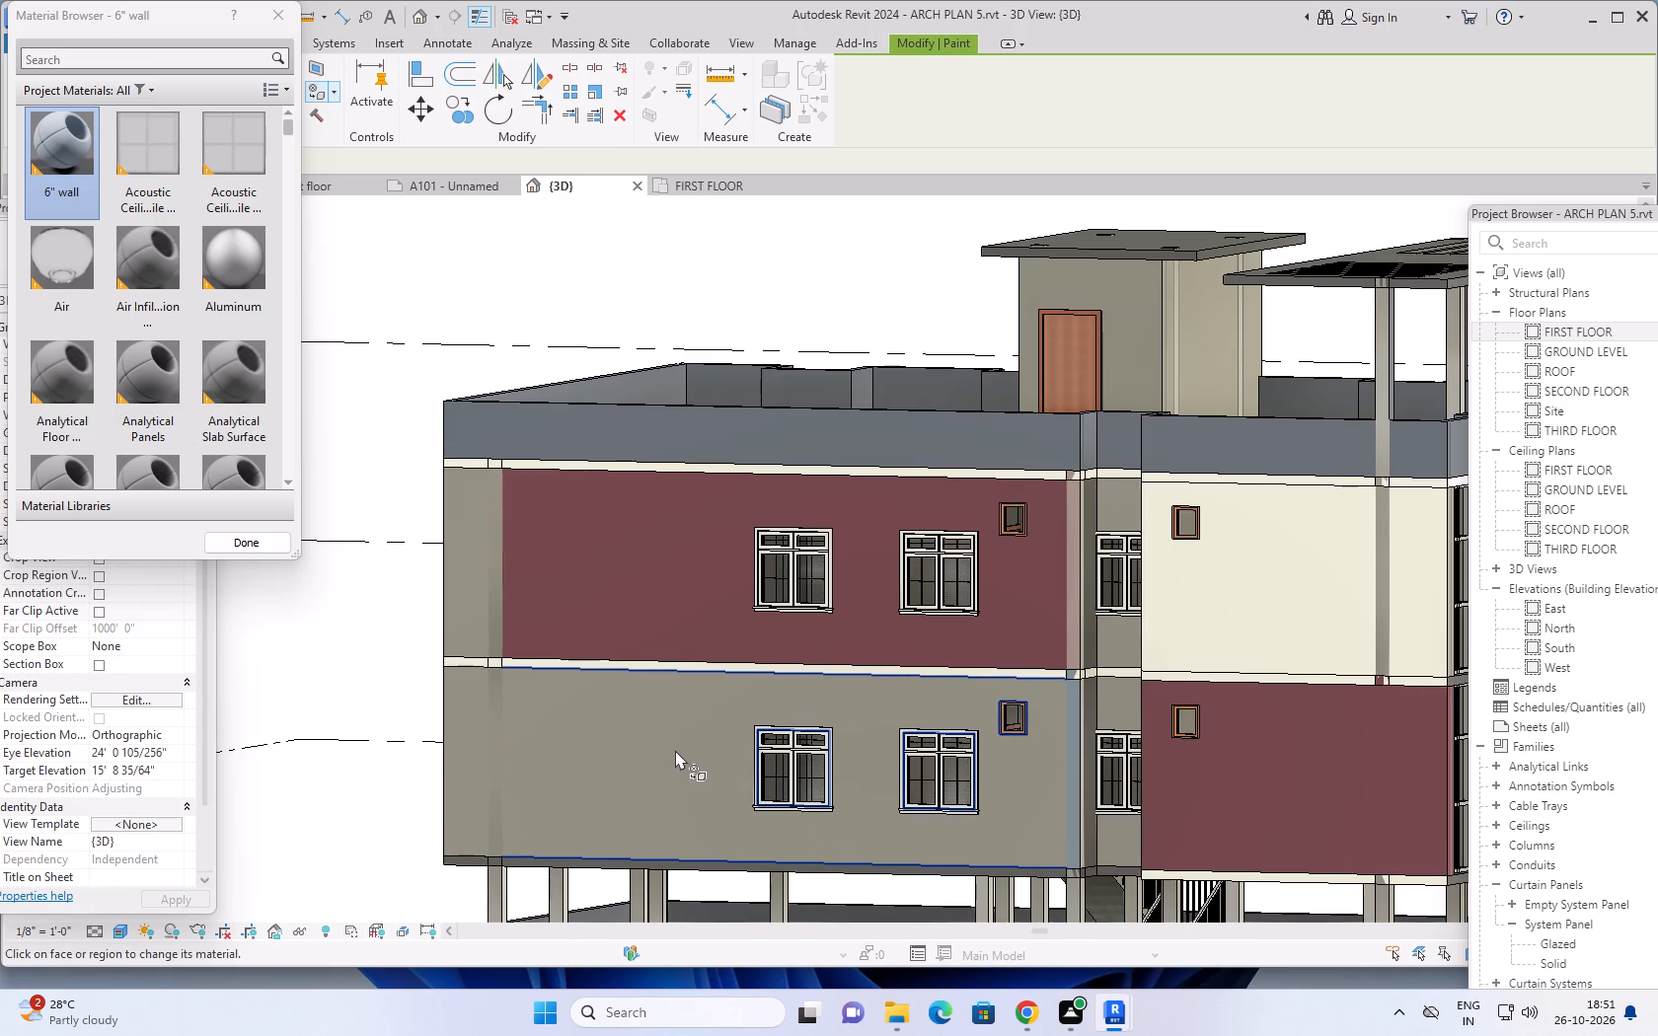
Paint the upper-storey wall of the rear elevation, above the COLOUR1 band, with the 6" wall material.
scroll(664, 784, "down", 2)
middle_click_drag(685, 788, 1028, 800)
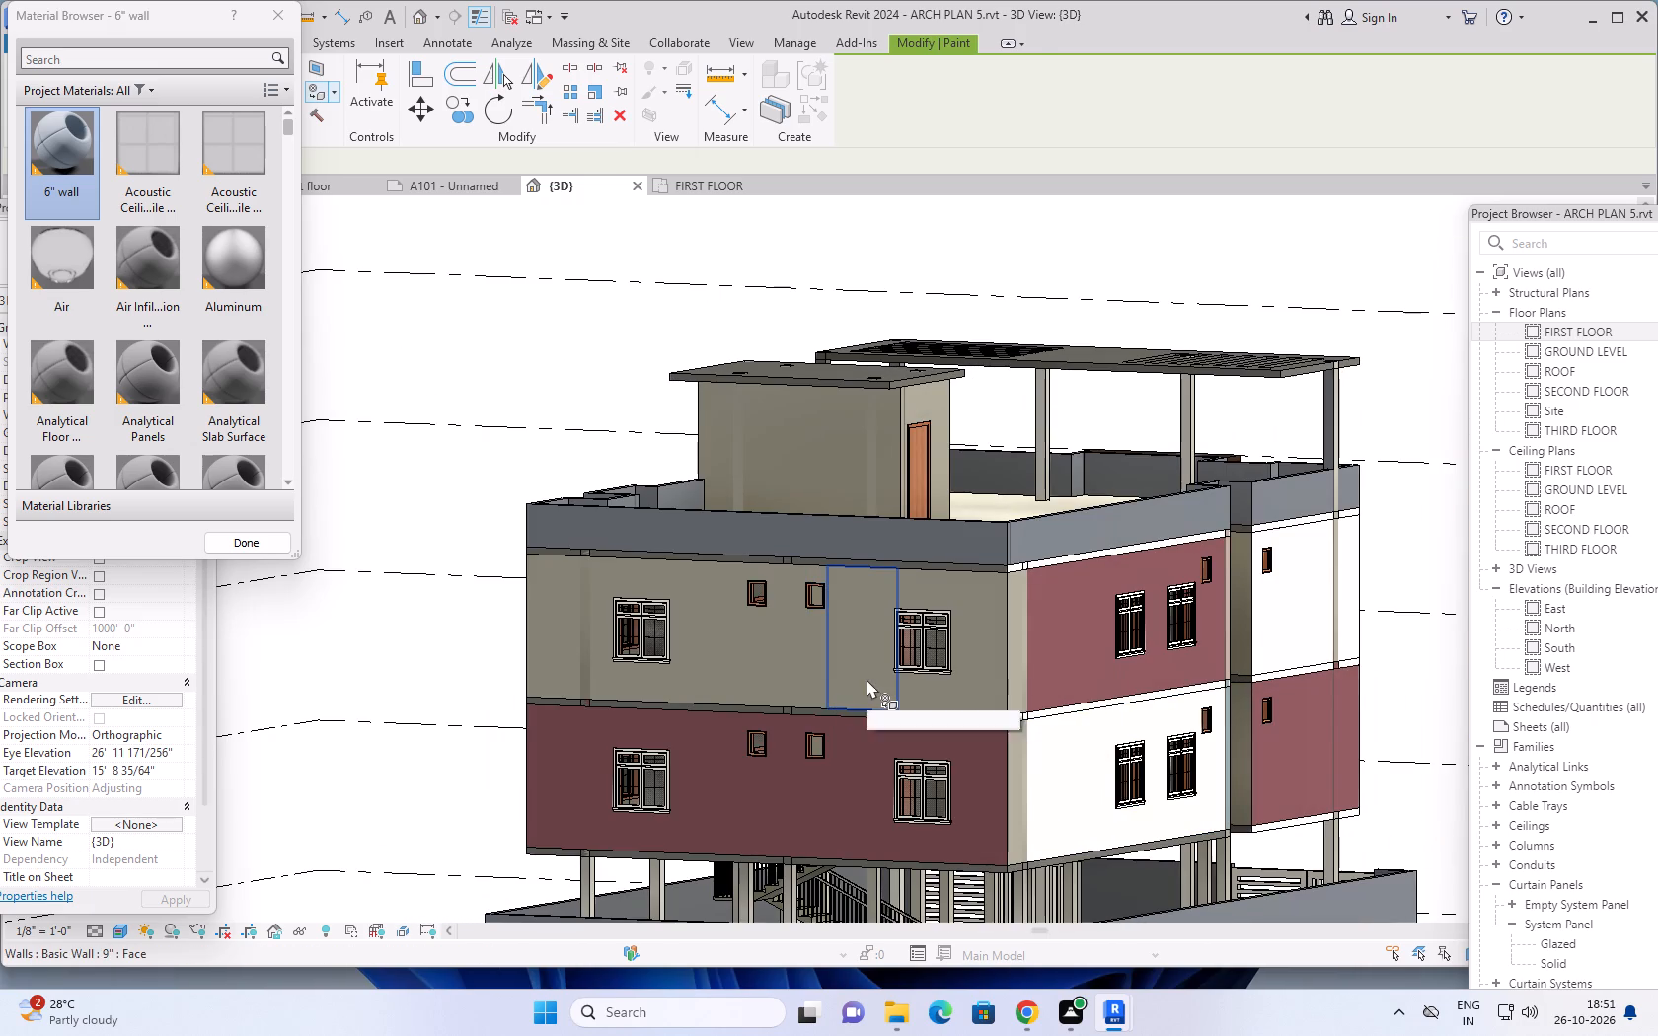
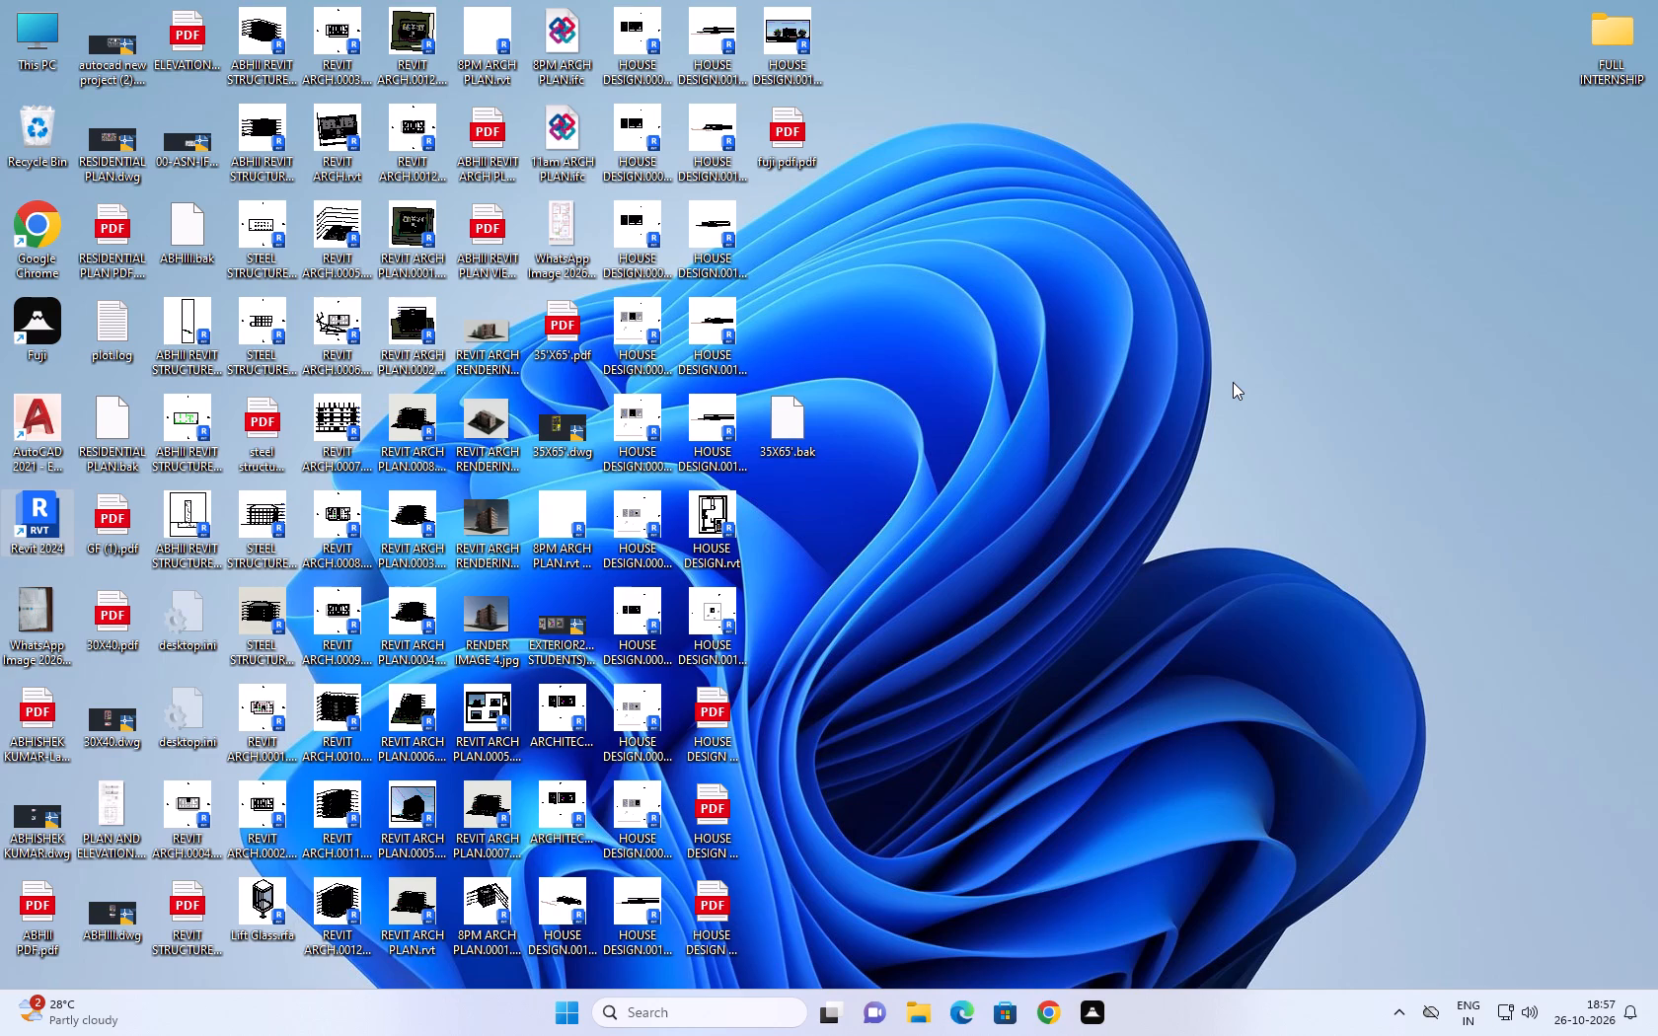
Launch Revit 2024 from the desktop.
double_click(44, 509)
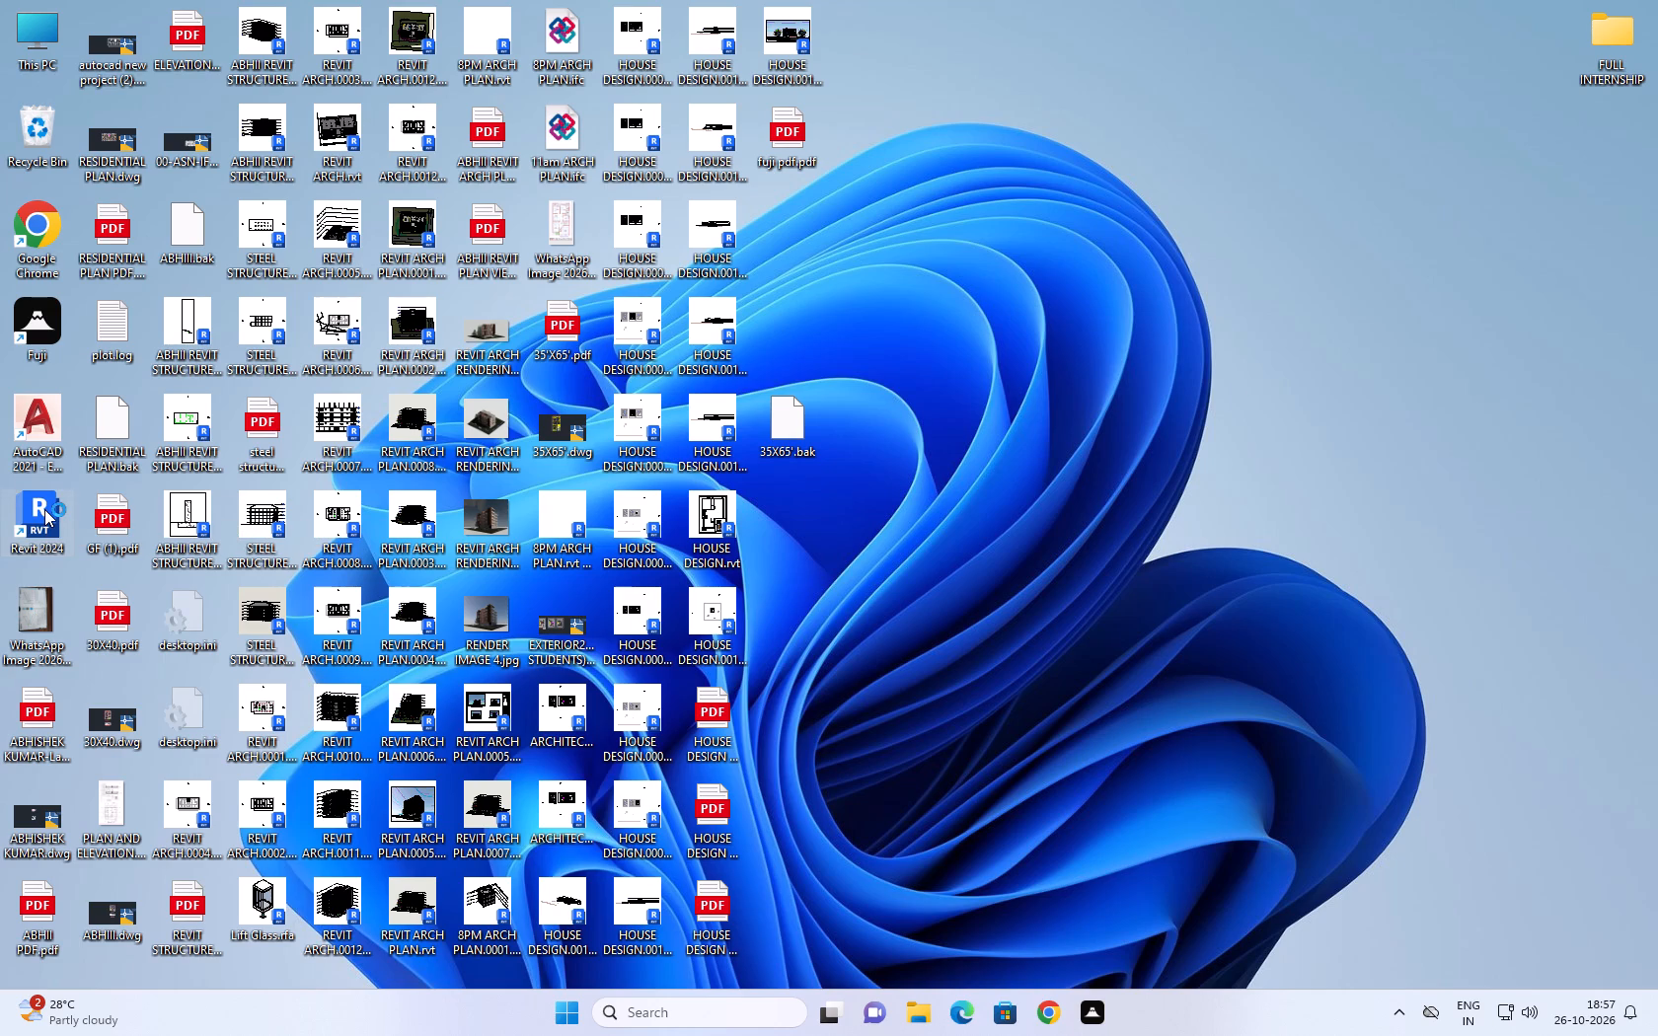
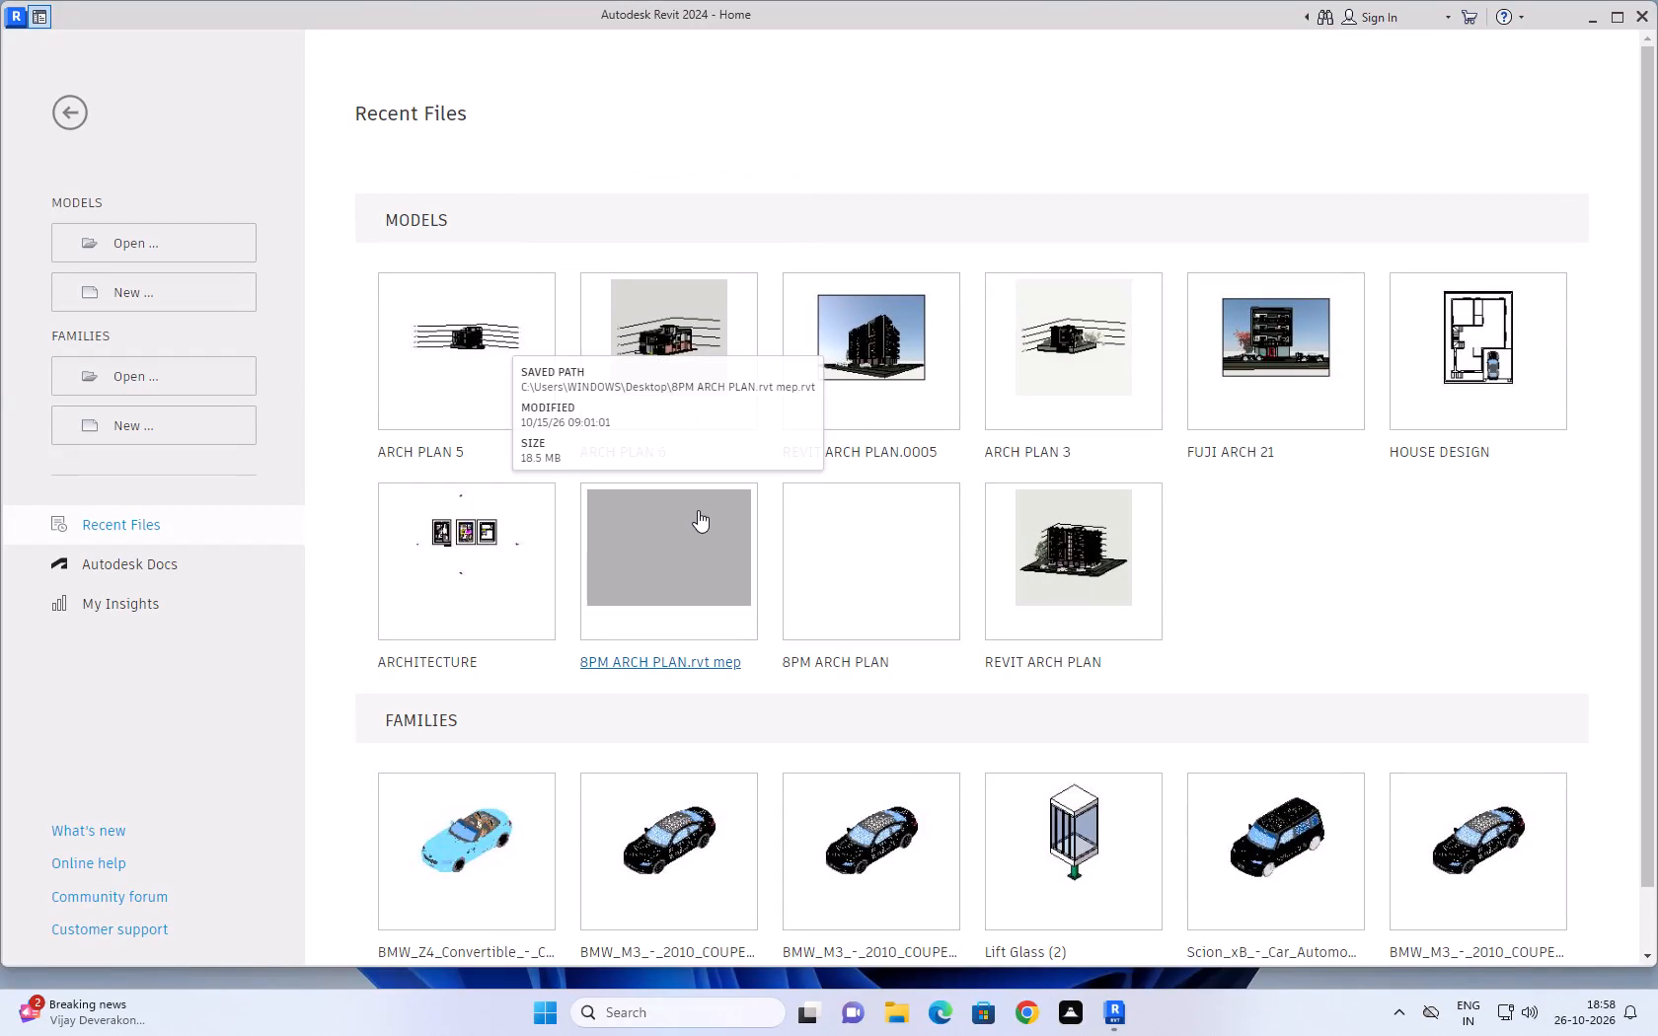
Open the recent model ARCH PLAN 6.
left_click(664, 344)
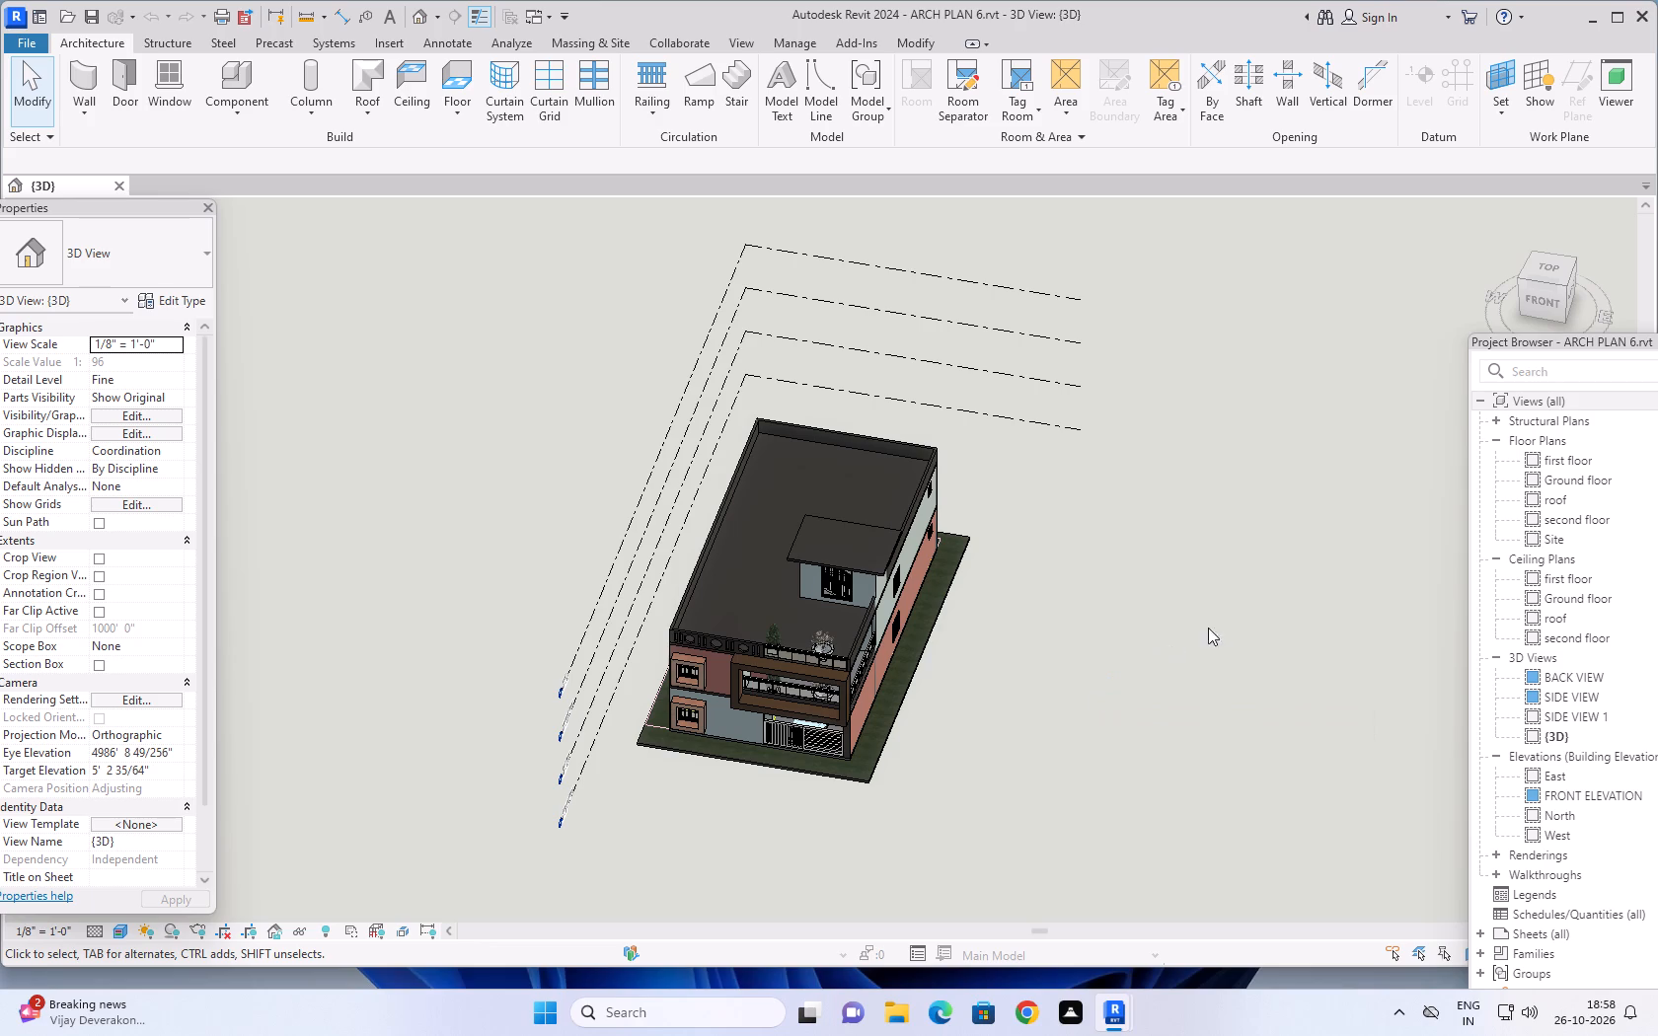
Examine the house's exterior in the 3D view, including the front facade, balcony, gate, side wall and roof.
middle_click_drag(1211, 633, 1092, 530, "shift")
scroll(840, 720, "up", 4)
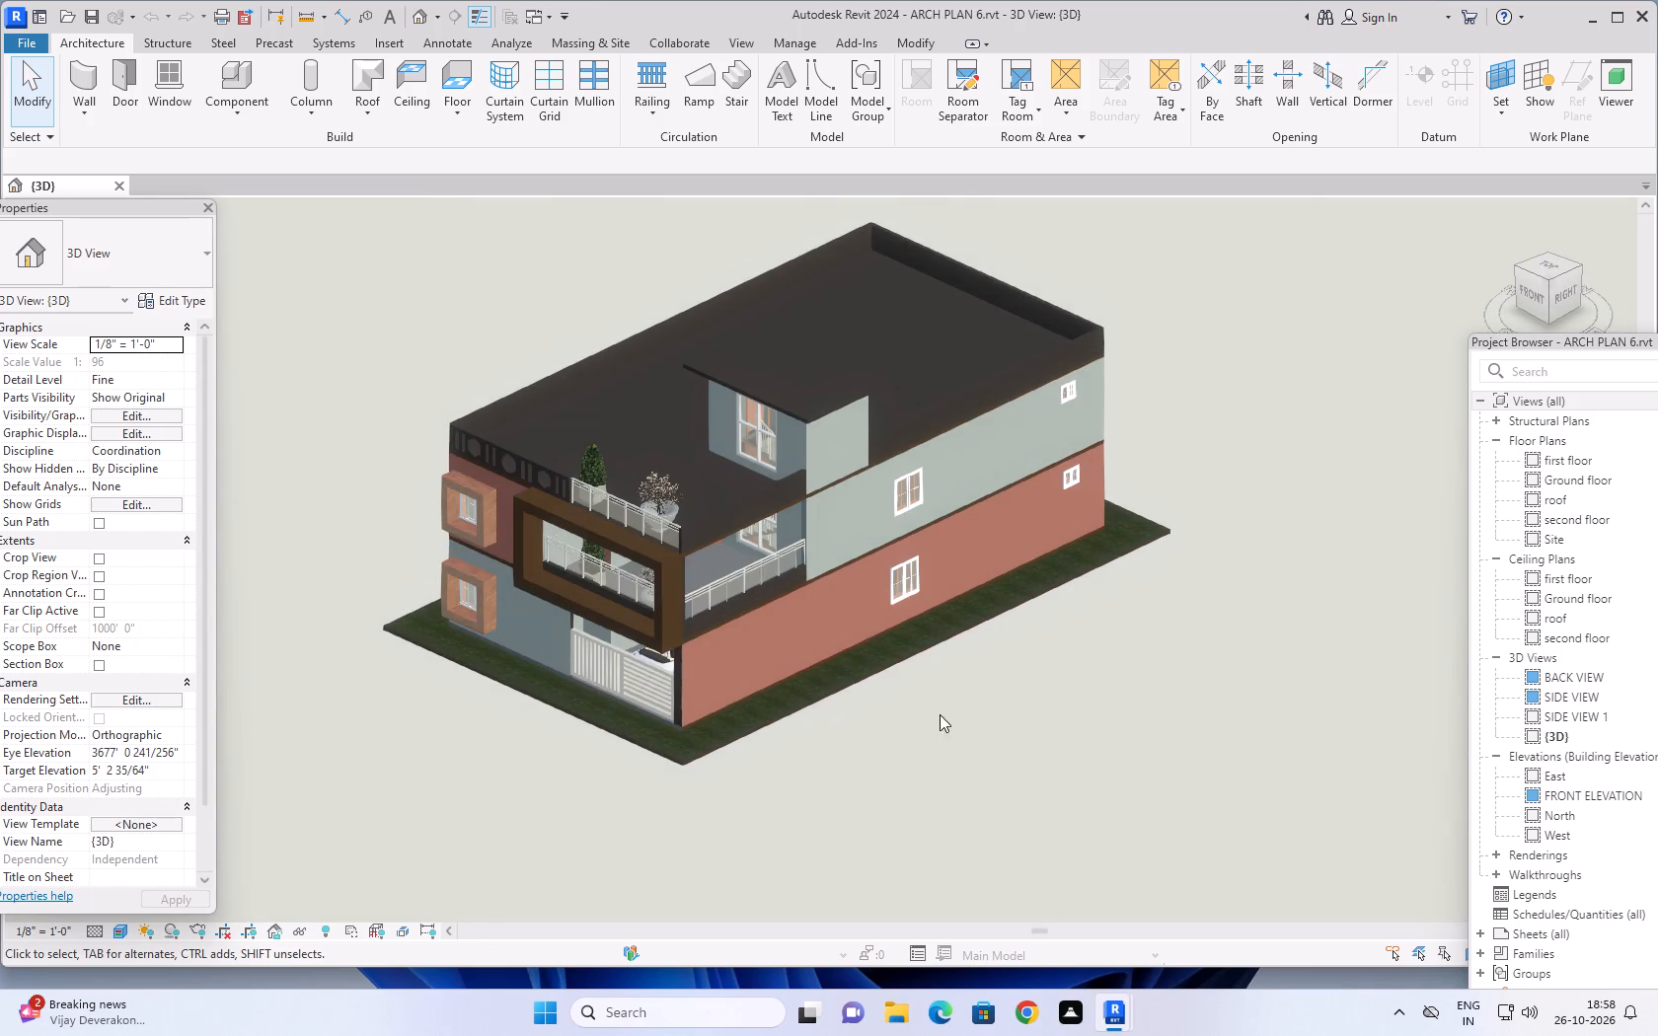
middle_click_drag(981, 704, 1173, 727)
scroll(1144, 721, "up", 1, "shift")
middle_click_drag(1152, 716, 1258, 648, "shift")
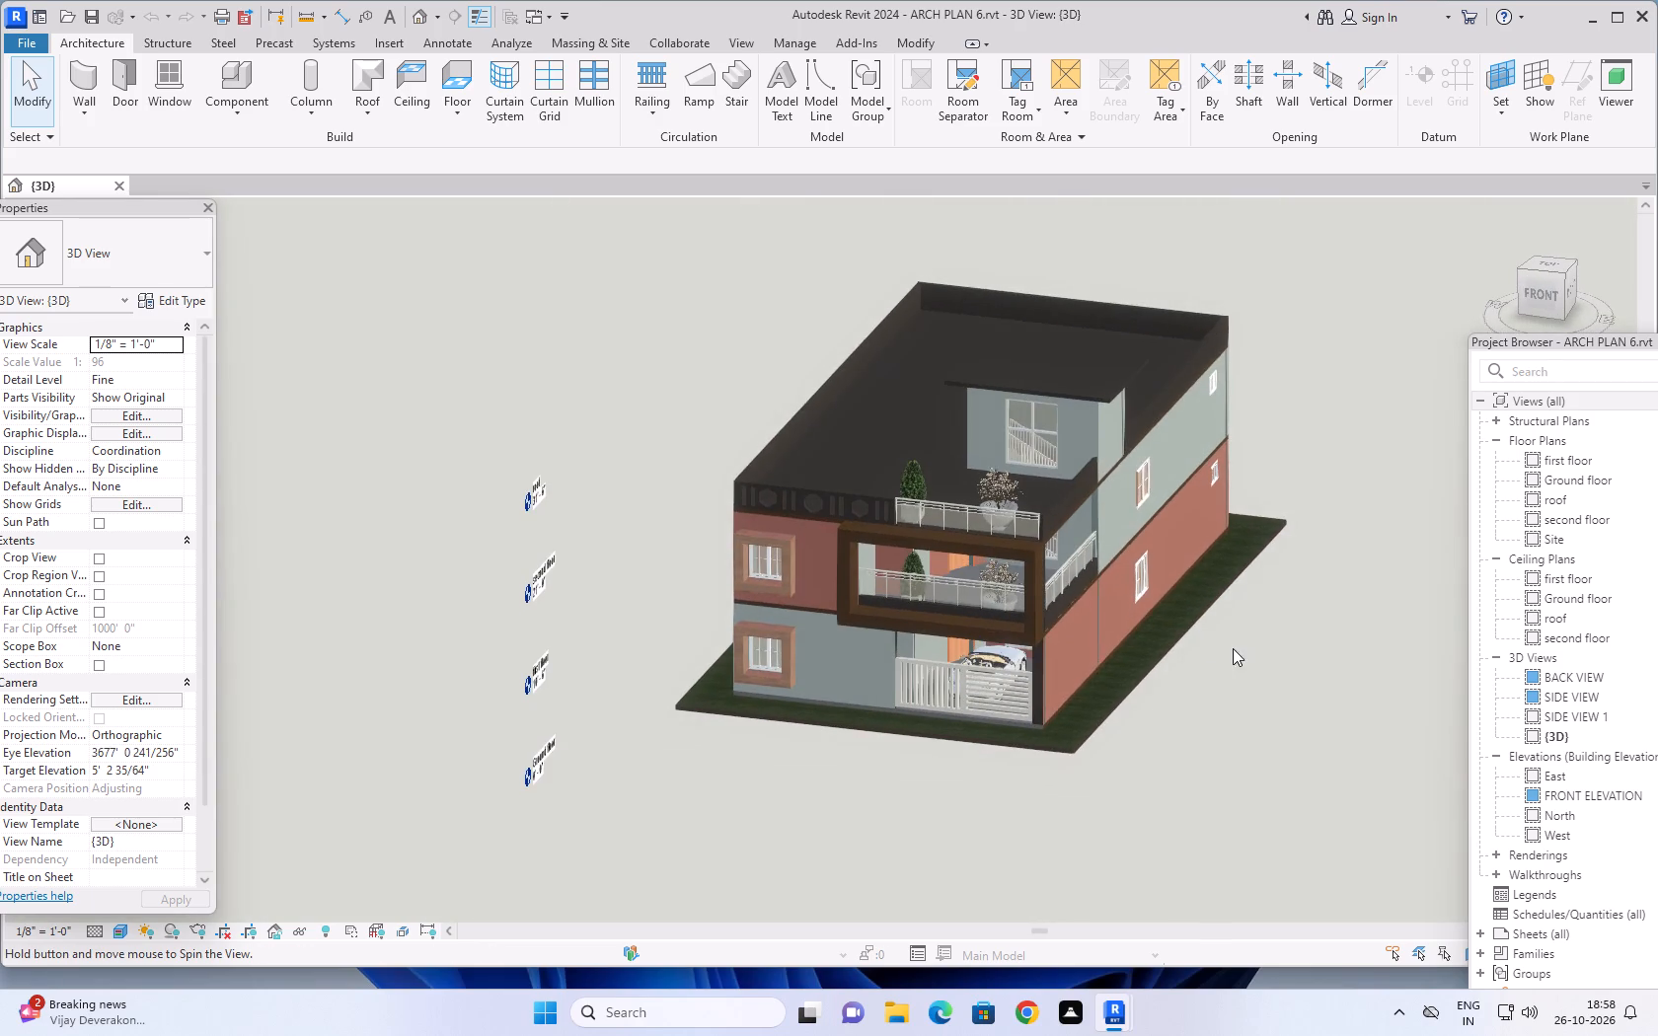
scroll(1206, 638, "up", 4)
middle_click_drag(1243, 607, 1253, 660)
middle_click_drag(1291, 659, 1243, 677, "shift")
middle_click_drag(1242, 671, 1317, 743)
middle_click_drag(1177, 851, 1173, 786)
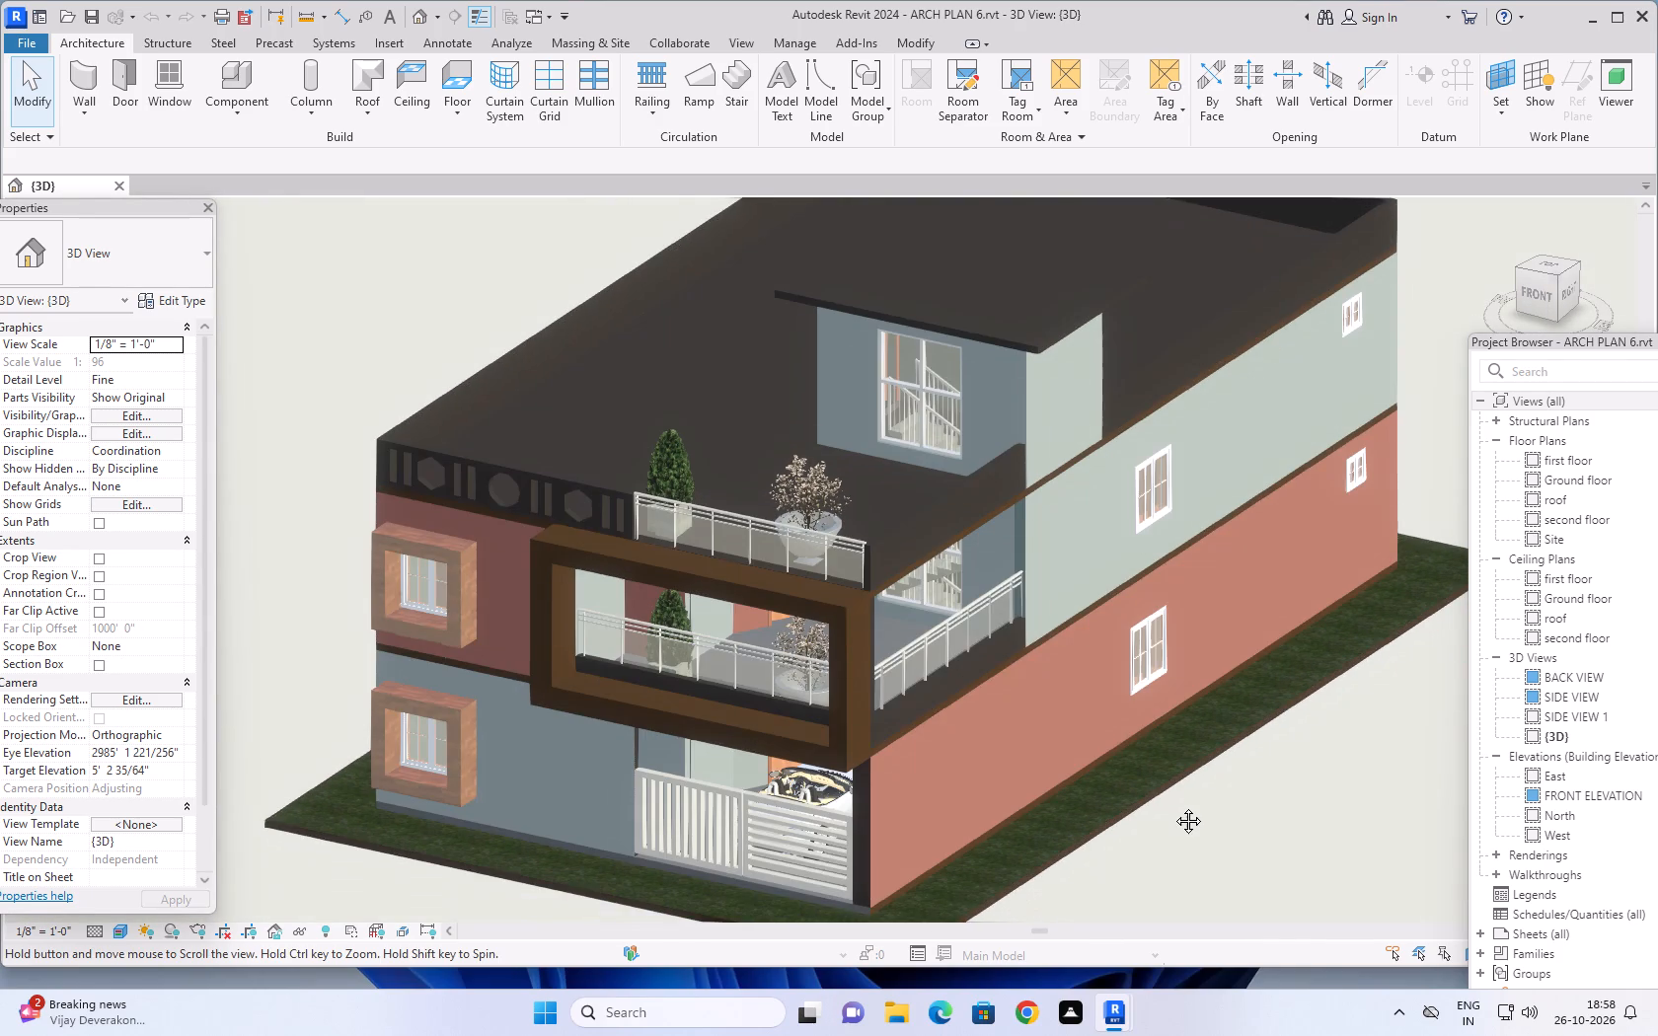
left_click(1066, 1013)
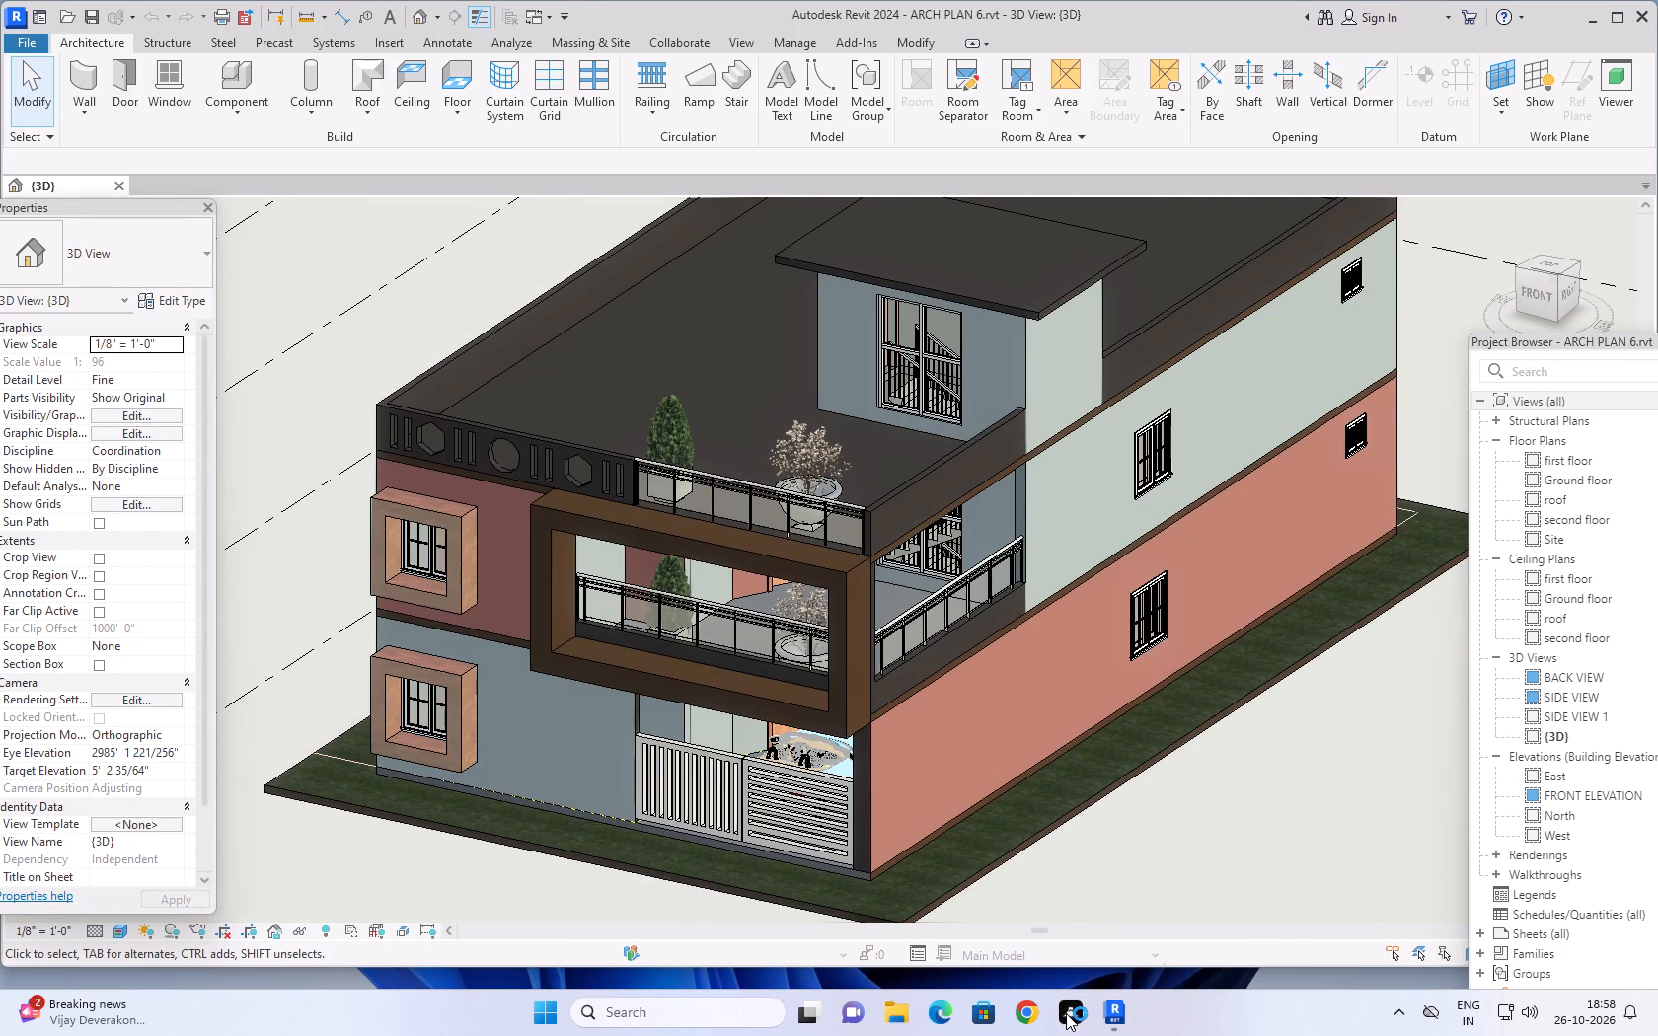
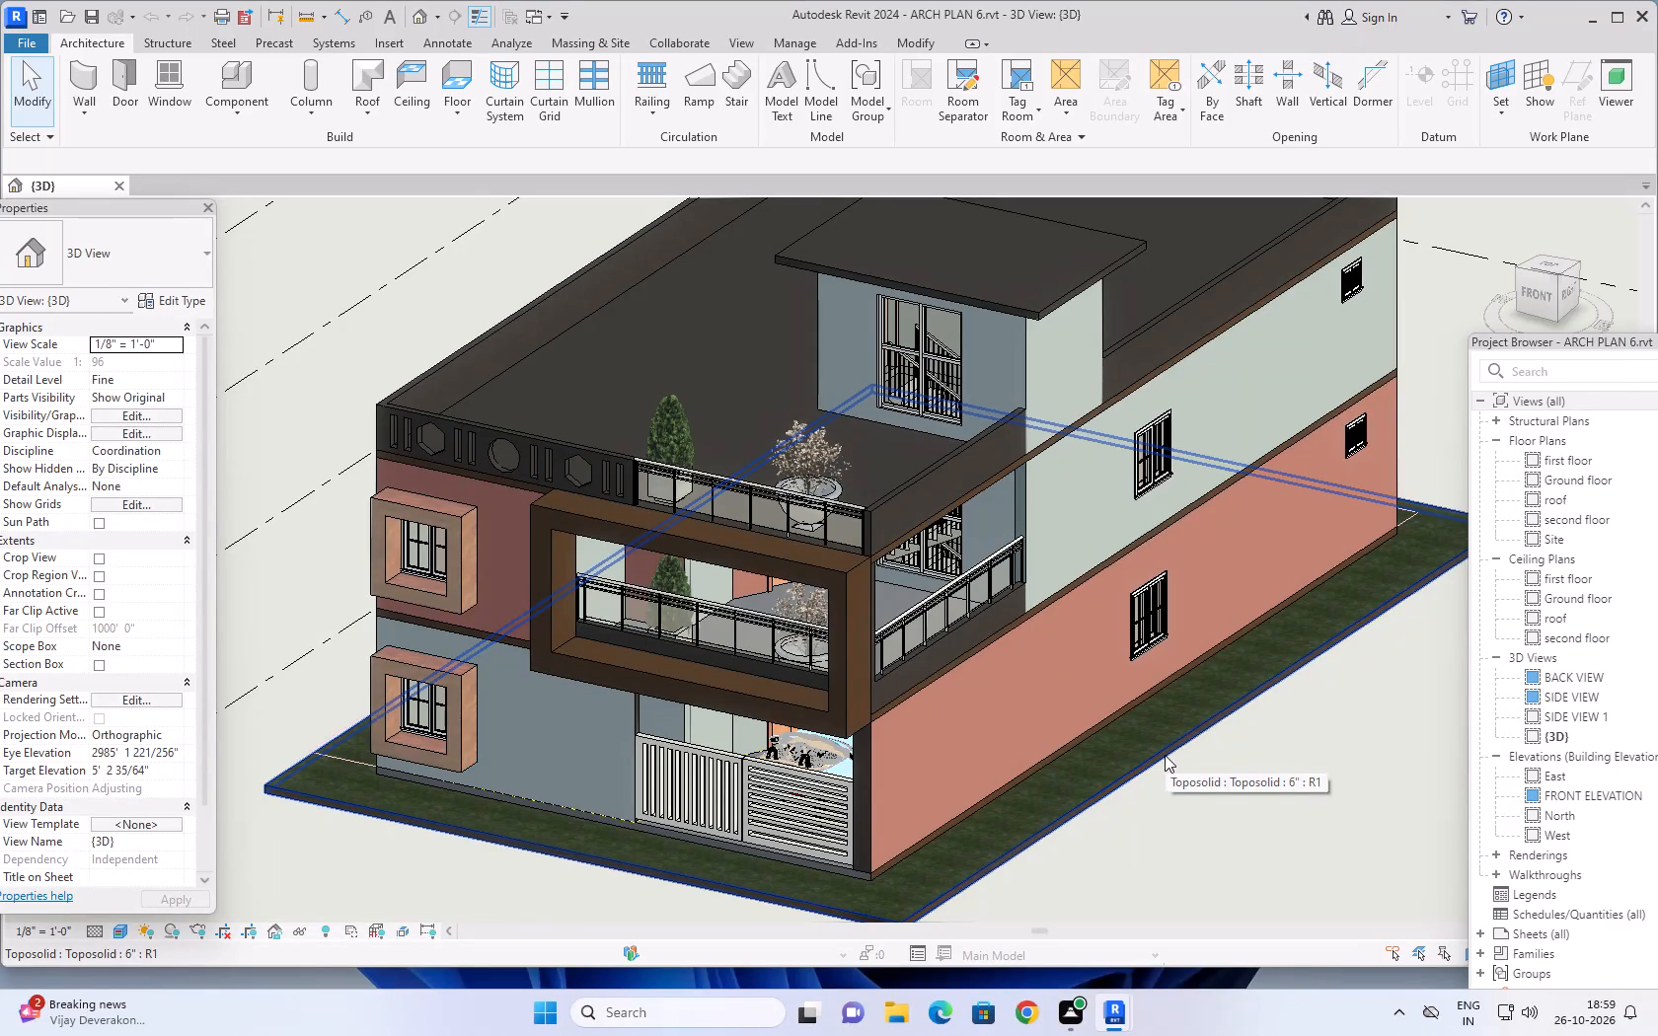
Examine the whole house in the 3D view from a lower front-corner angle showing the facade and the long side wall.
scroll(1176, 745, "down", 1)
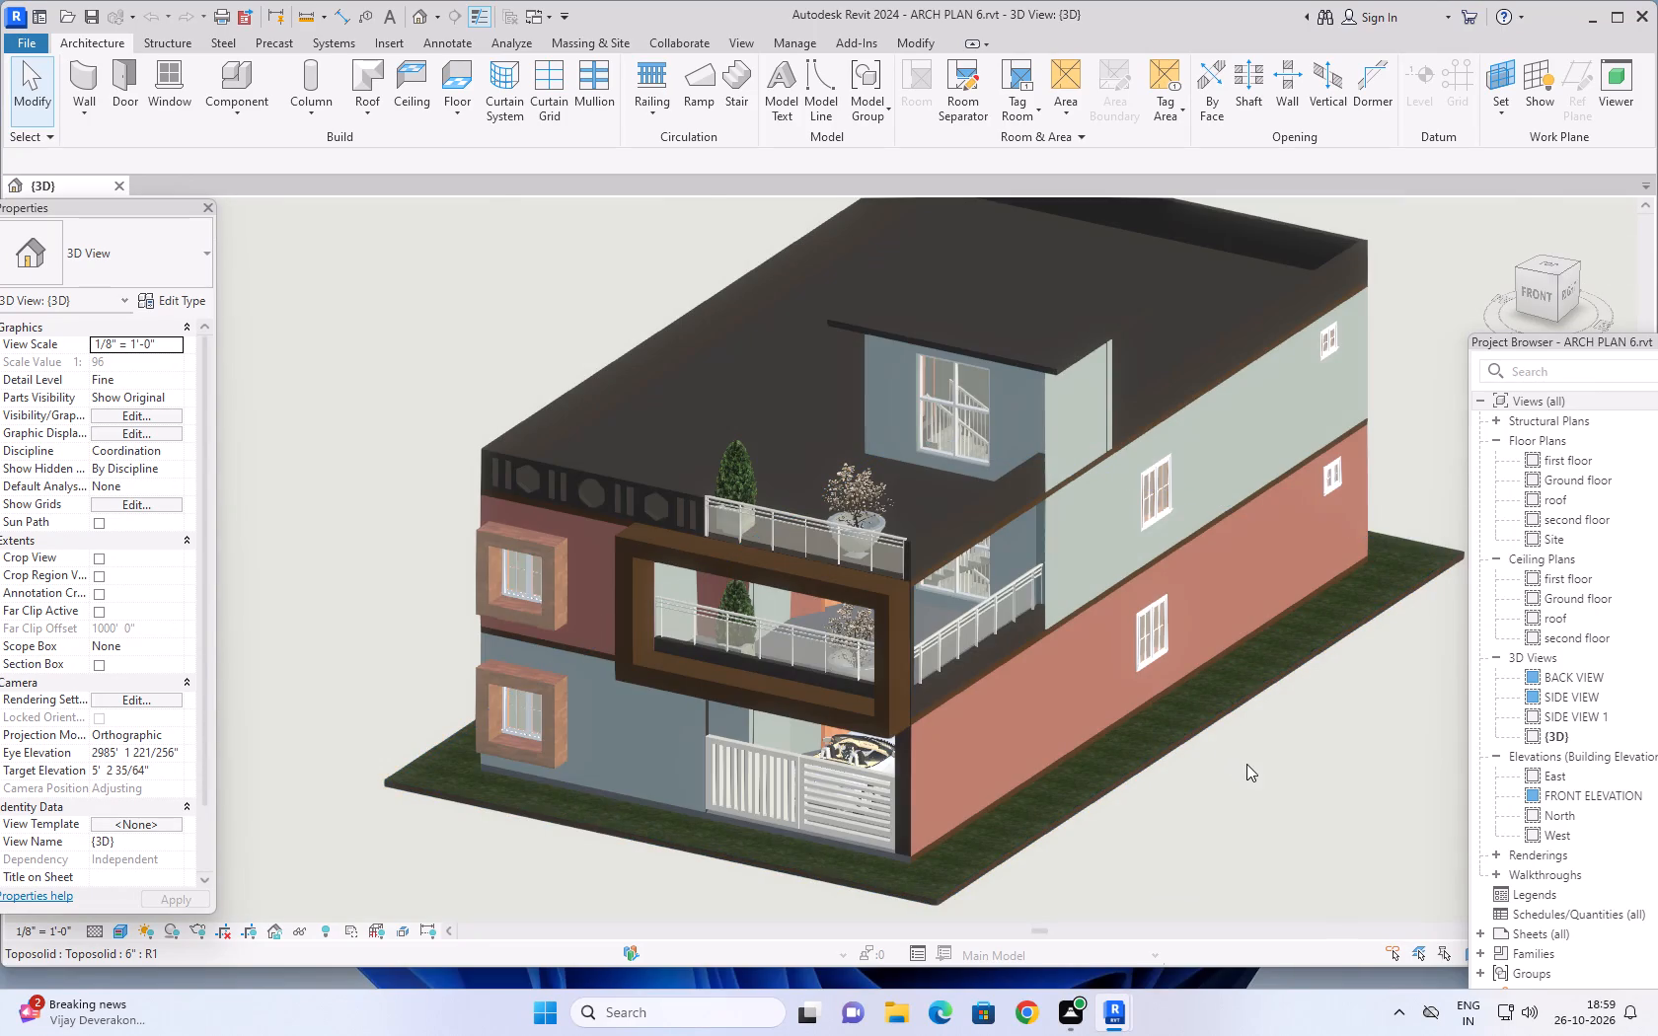
middle_click_drag(1239, 768, 1265, 692, "shift")
scroll(1266, 694, "down", 1)
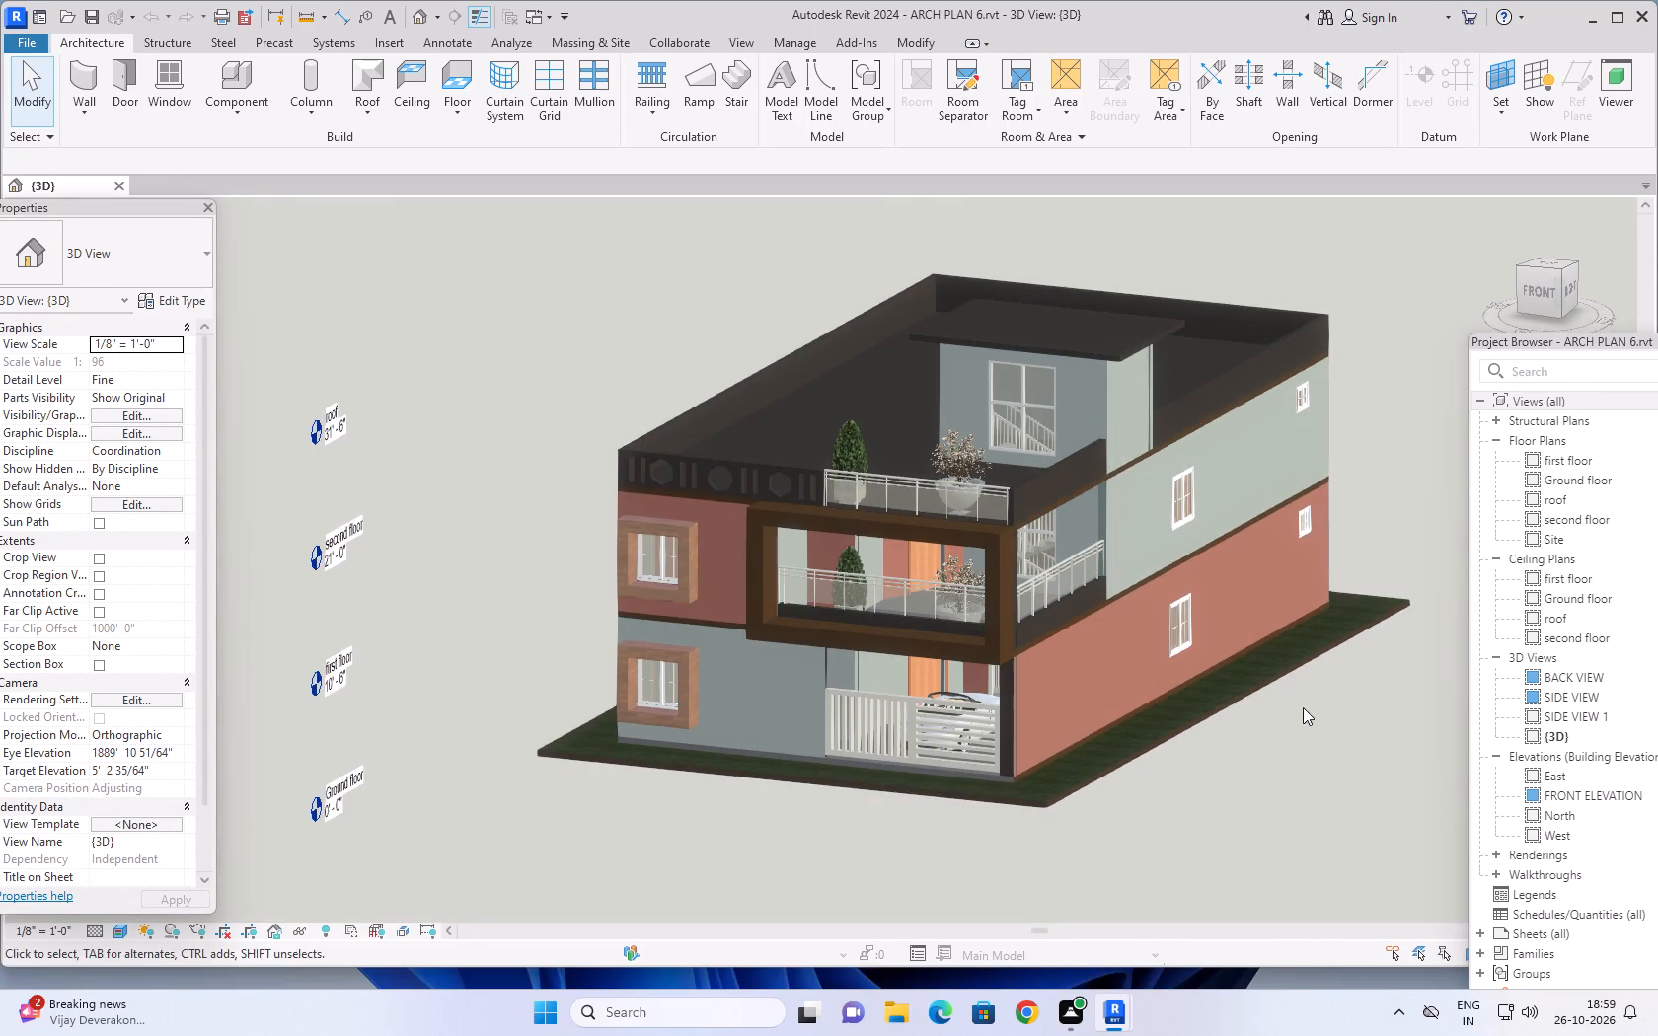
middle_click_drag(1303, 707, 1263, 741)
middle_click_drag(1253, 743, 1212, 718, "shift")
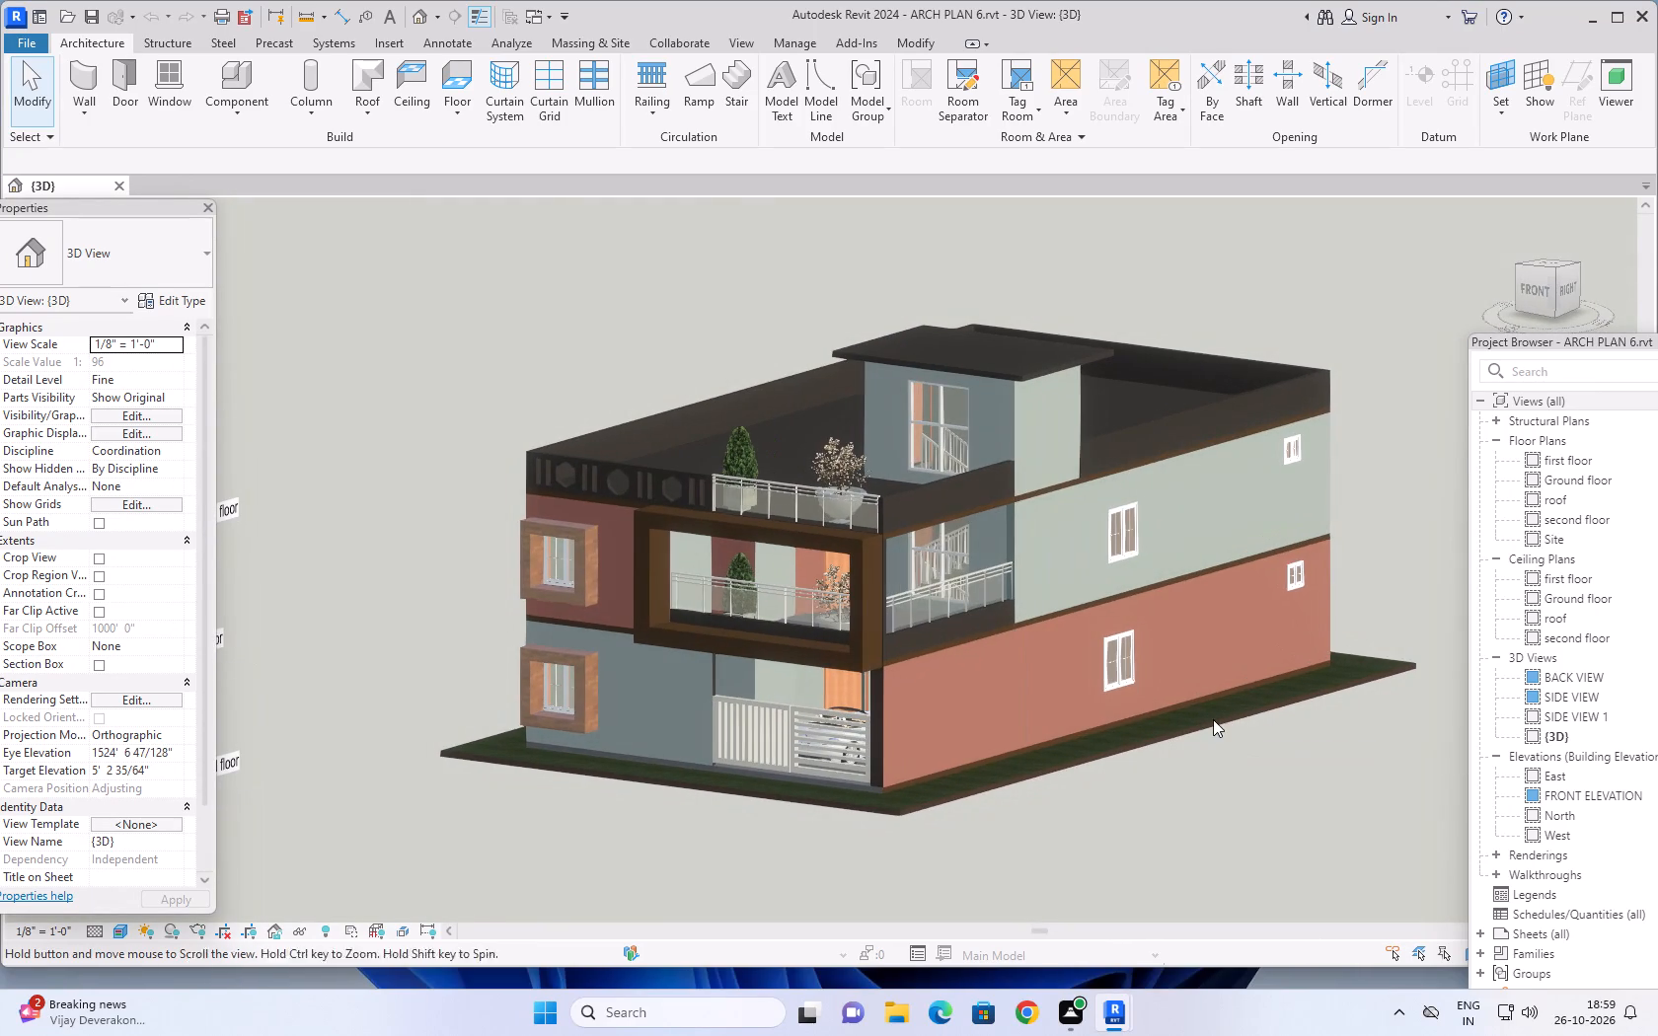
scroll(1218, 726, "down", 1)
middle_click_drag(1219, 754, 1290, 735, "shift")
scroll(1290, 727, "up", 2)
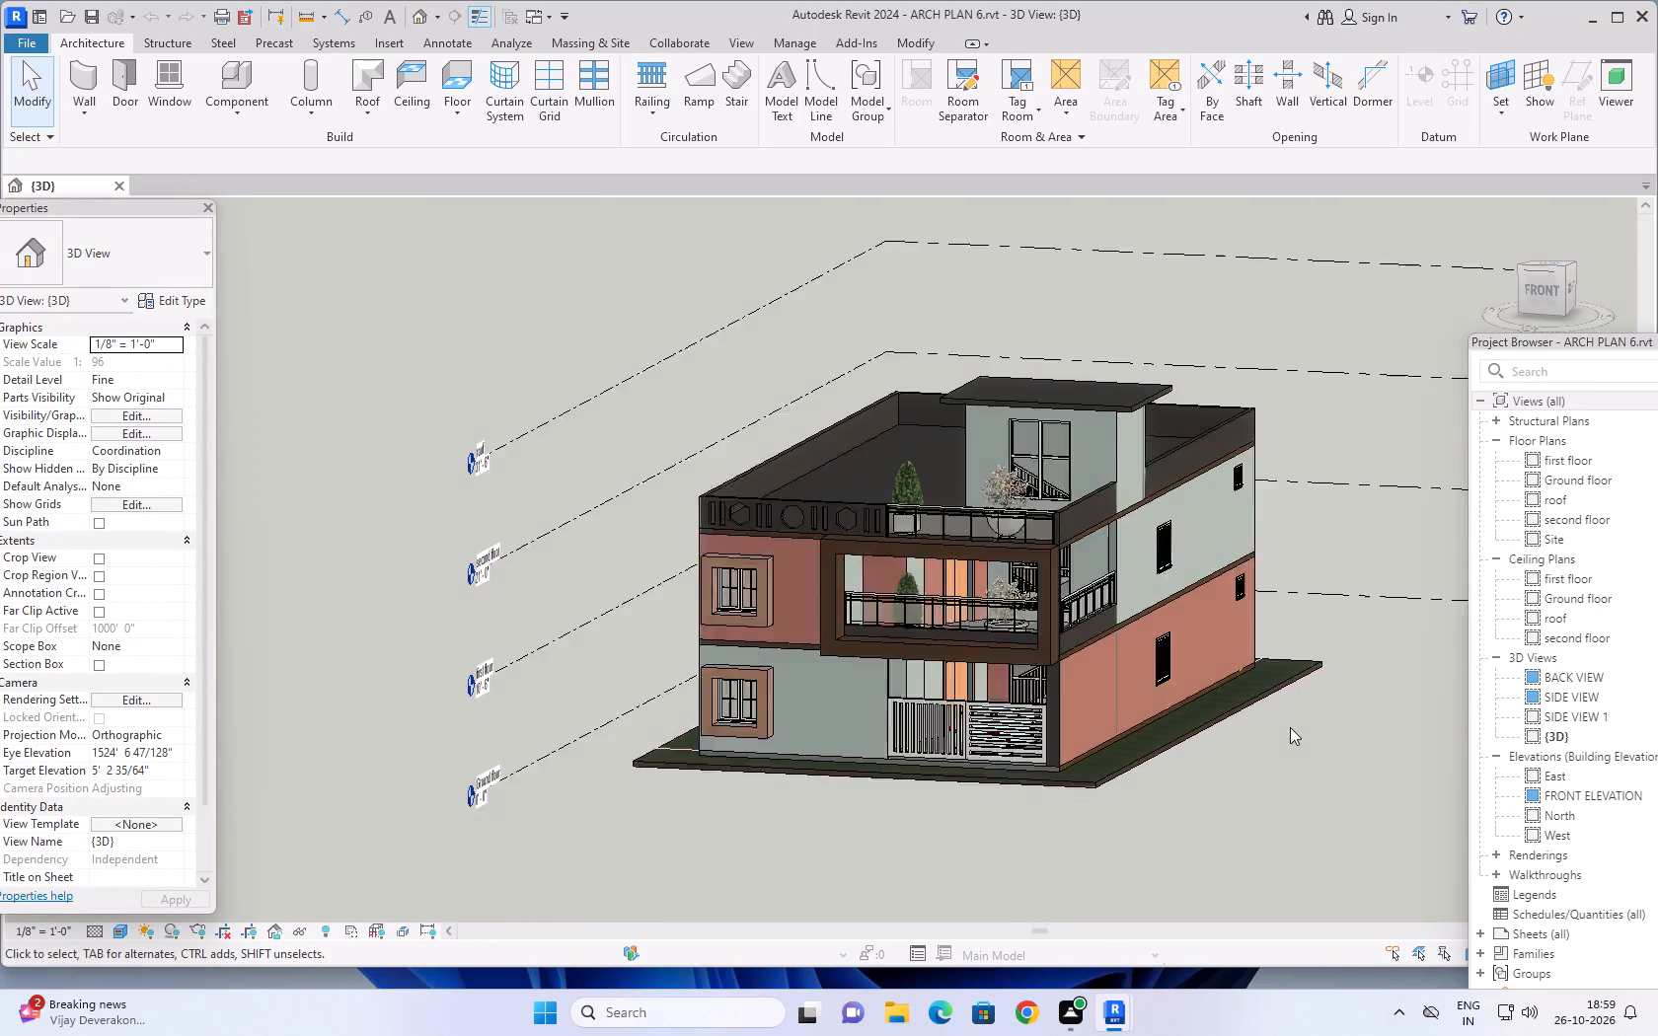
middle_click_drag(1352, 641, 1363, 701)
middle_click_drag(1367, 701, 1343, 707, "shift")
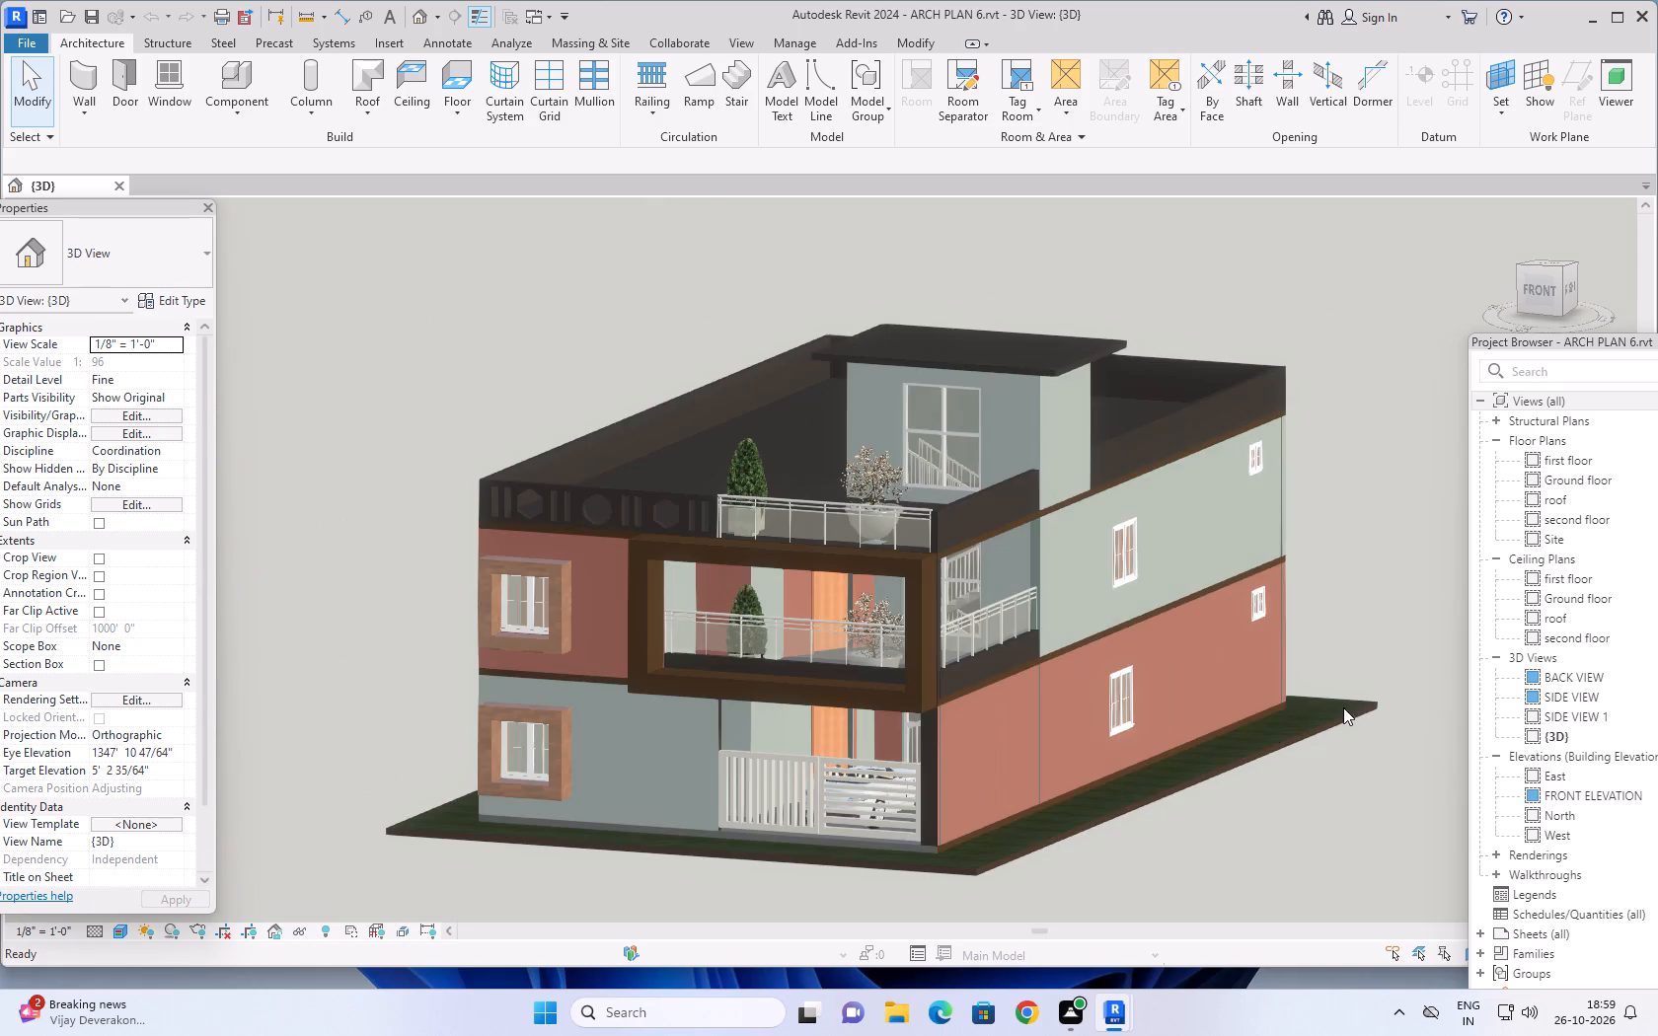
middle_click_drag(1343, 671, 1400, 685)
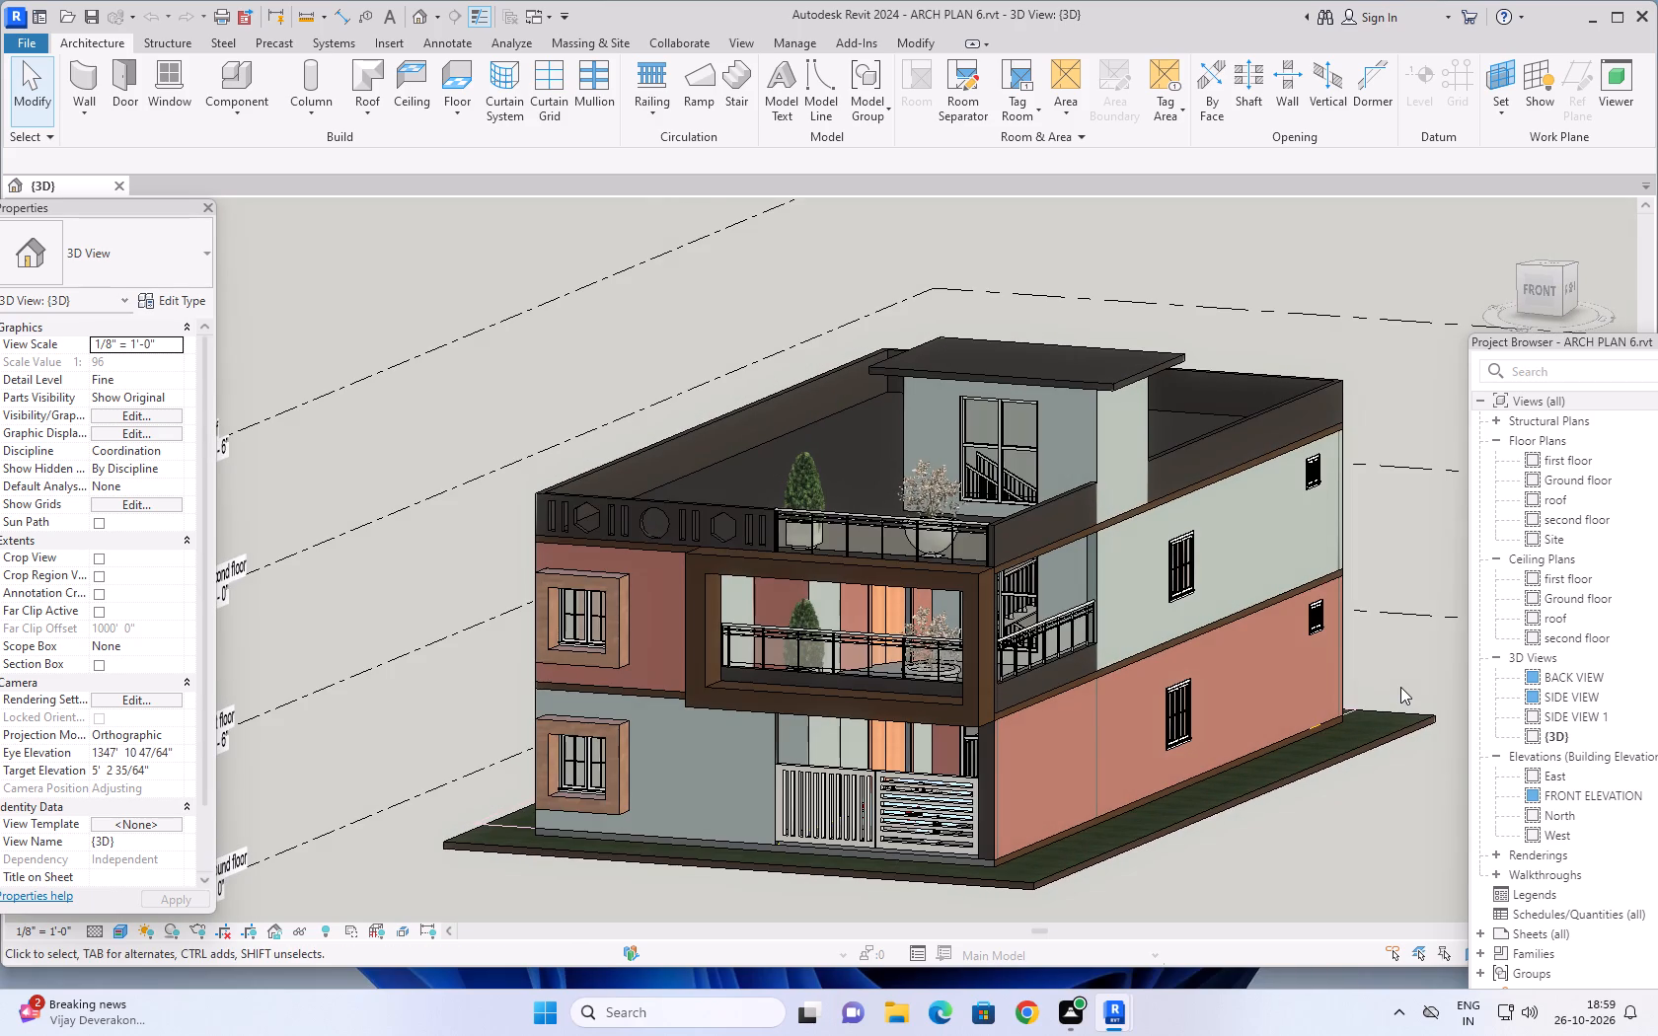
middle_click_drag(1400, 687, 1398, 672, "shift")
scroll(1406, 672, "up", 1)
middle_click_drag(1406, 676, 1434, 687)
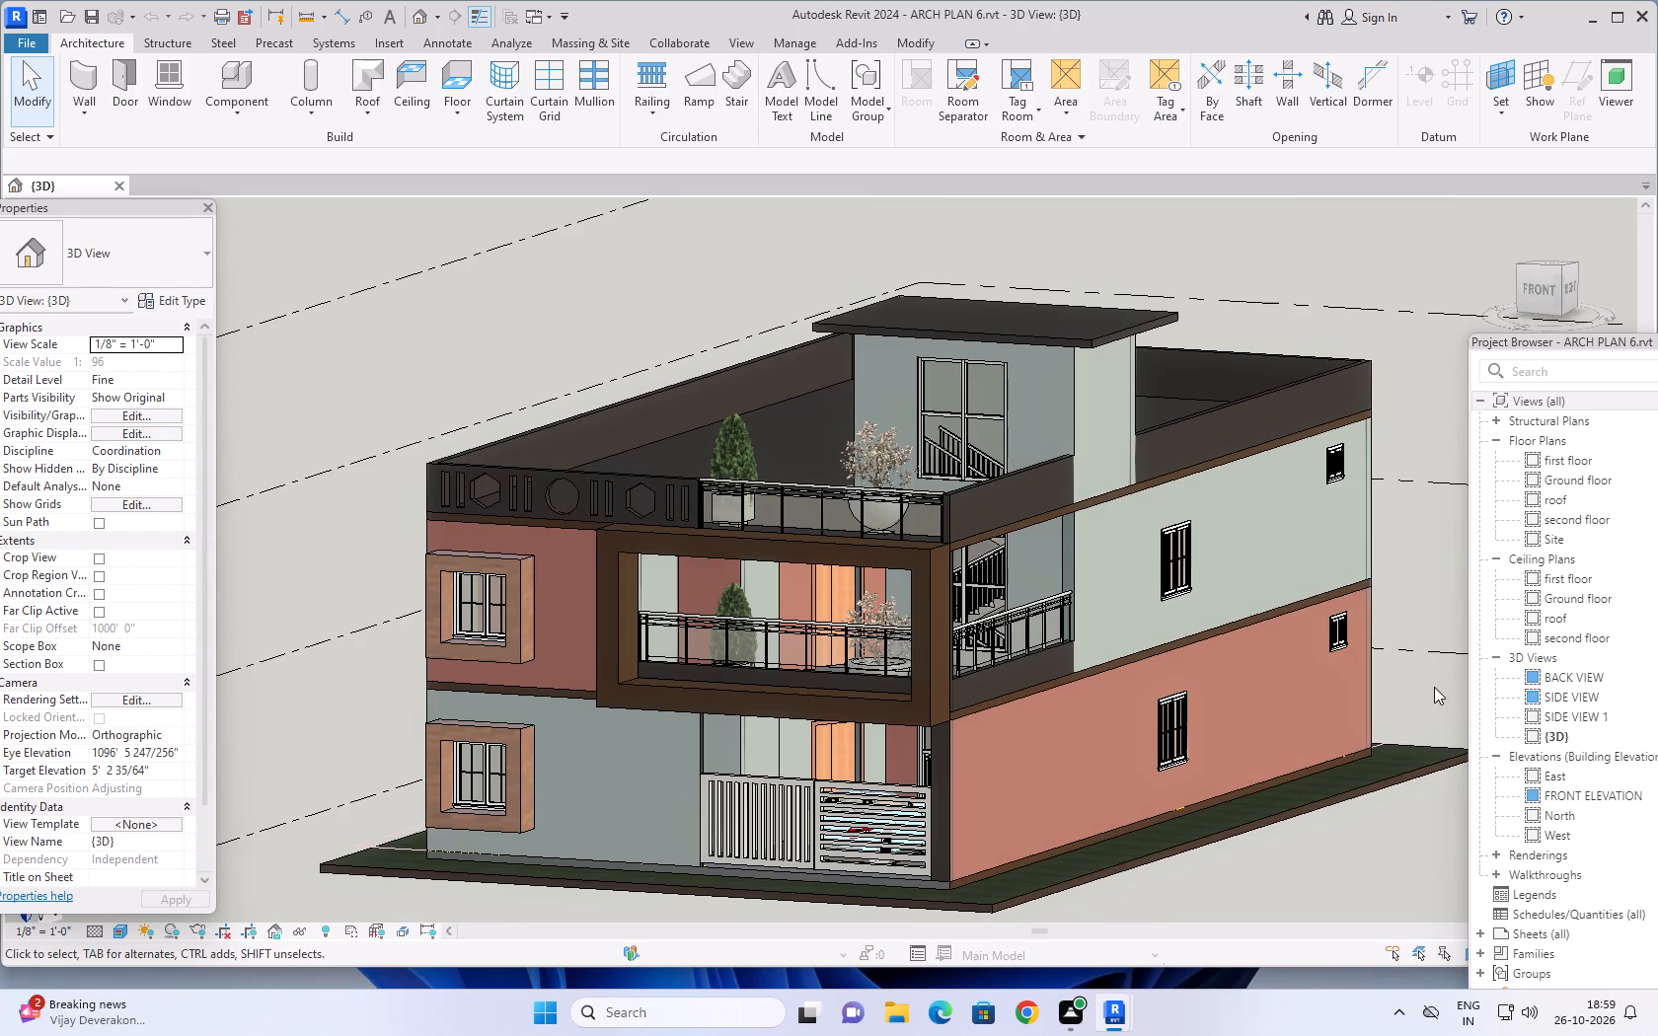
key("Escape")
key("Escape")
key("Escape")
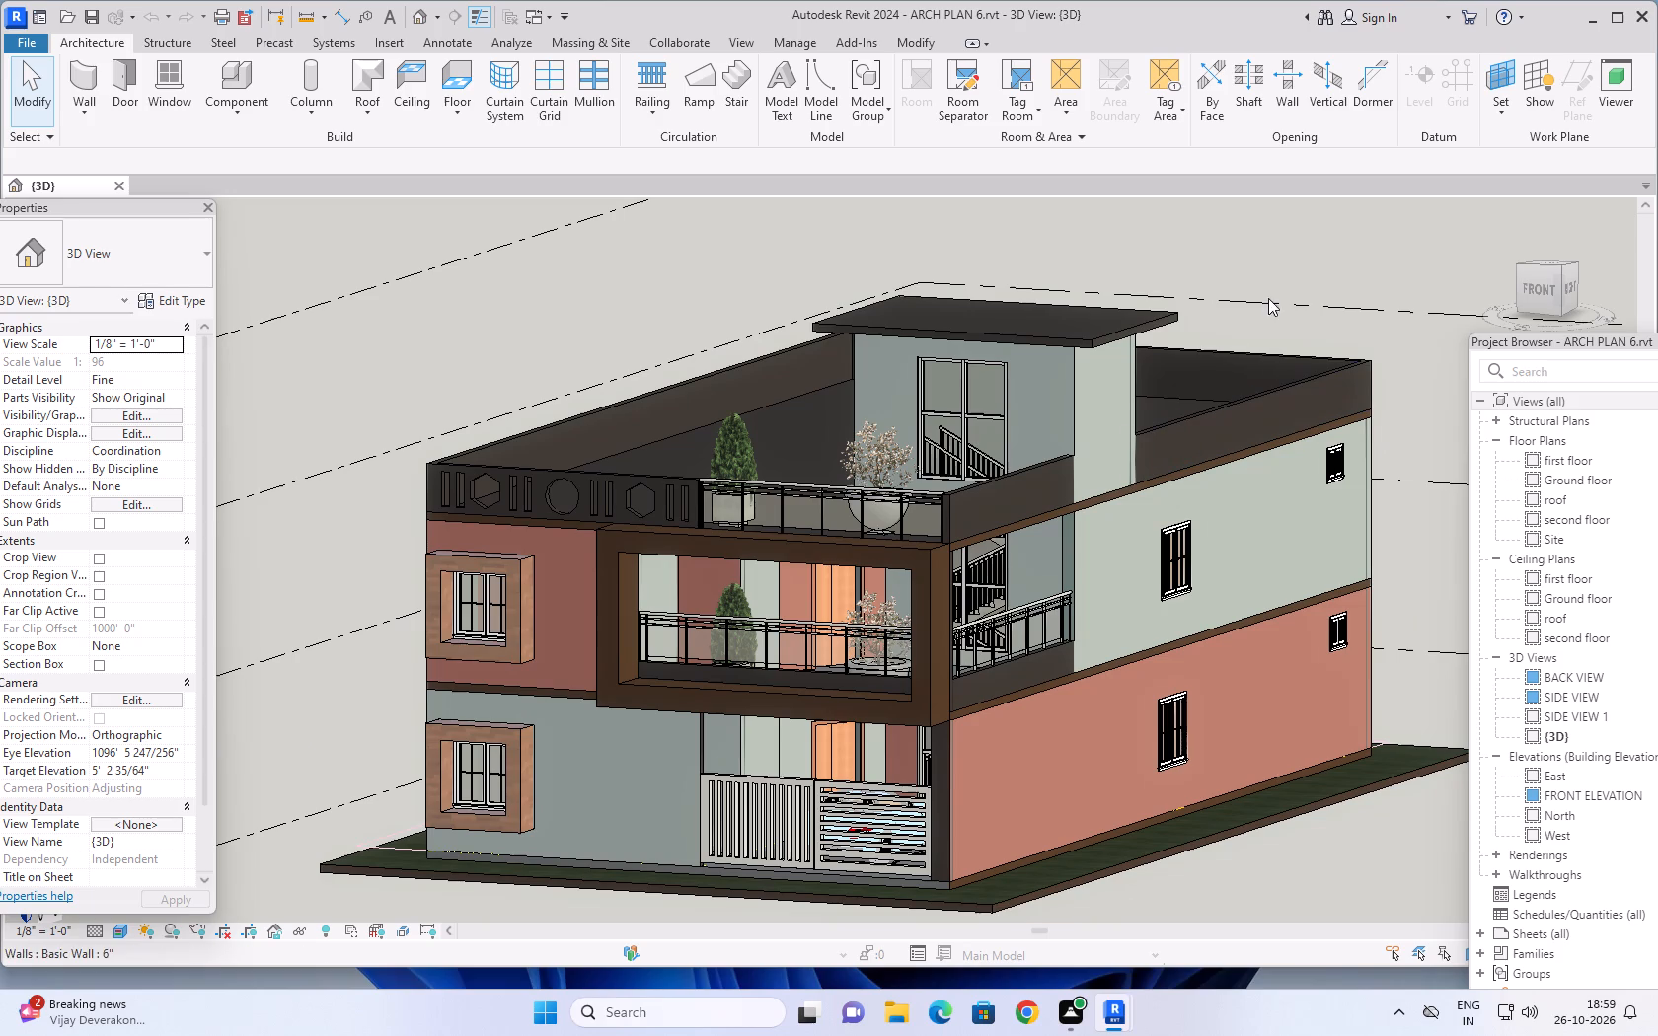
Preview the printout of the current 3D view with the Microsoft Print to PDF printer, and close the preview.
key("ctrl+p")
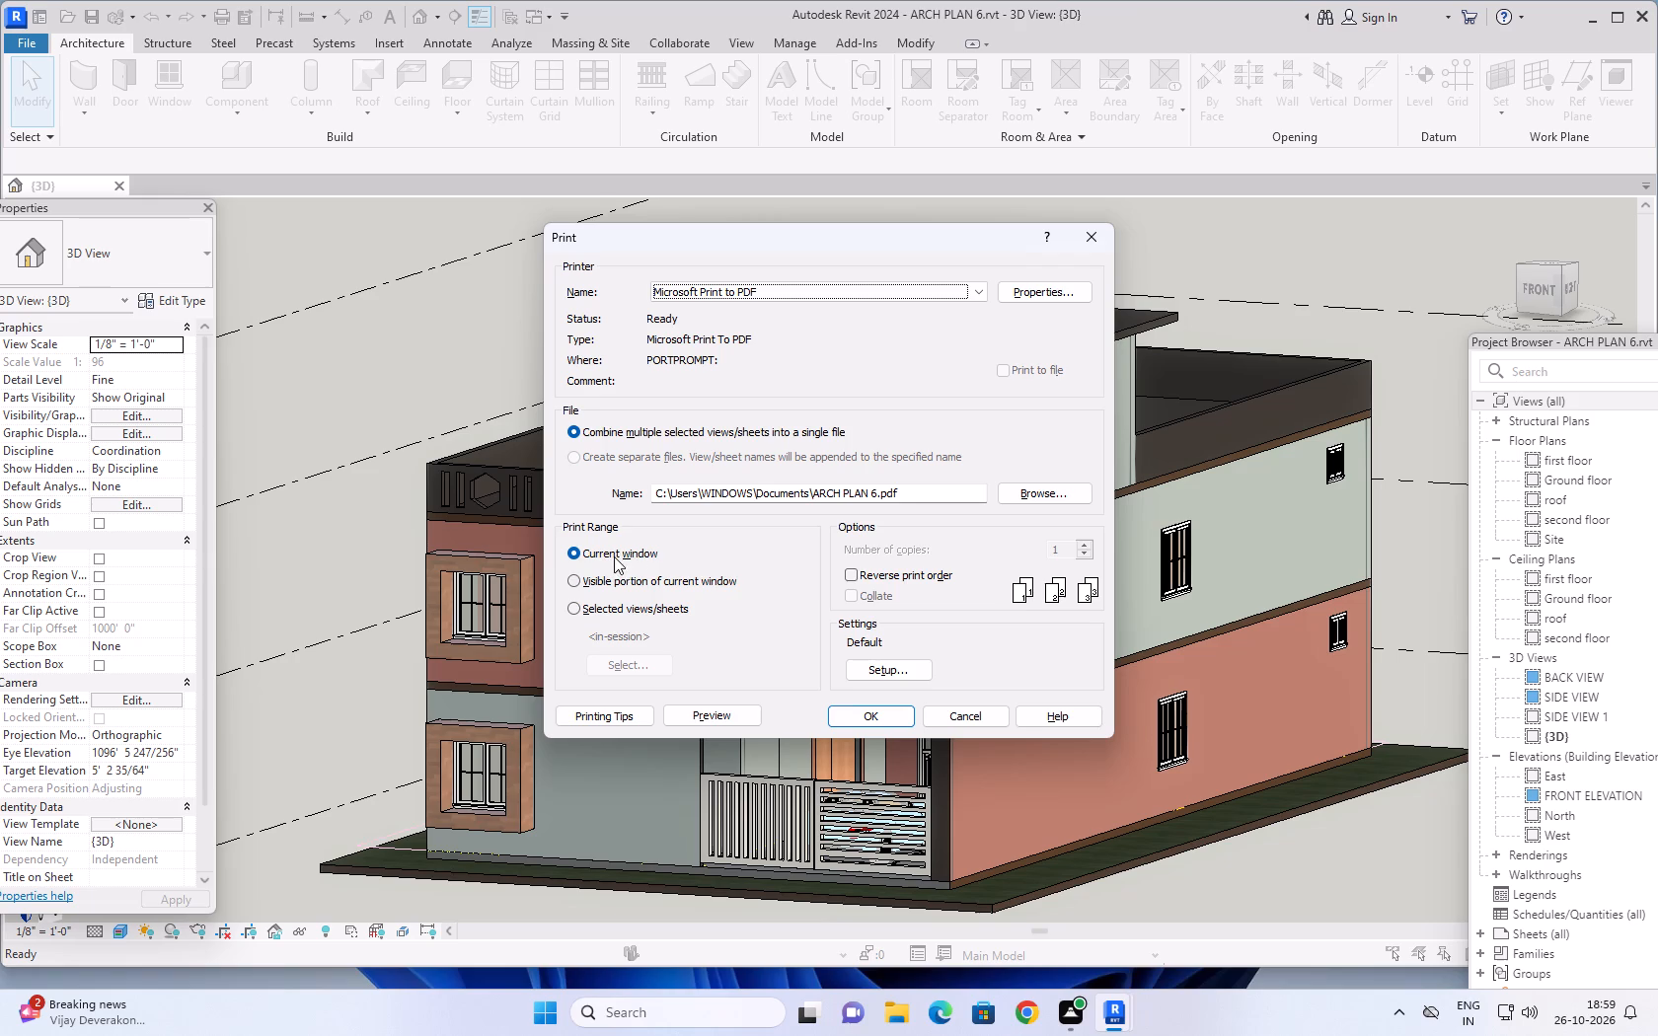
left_click(711, 716)
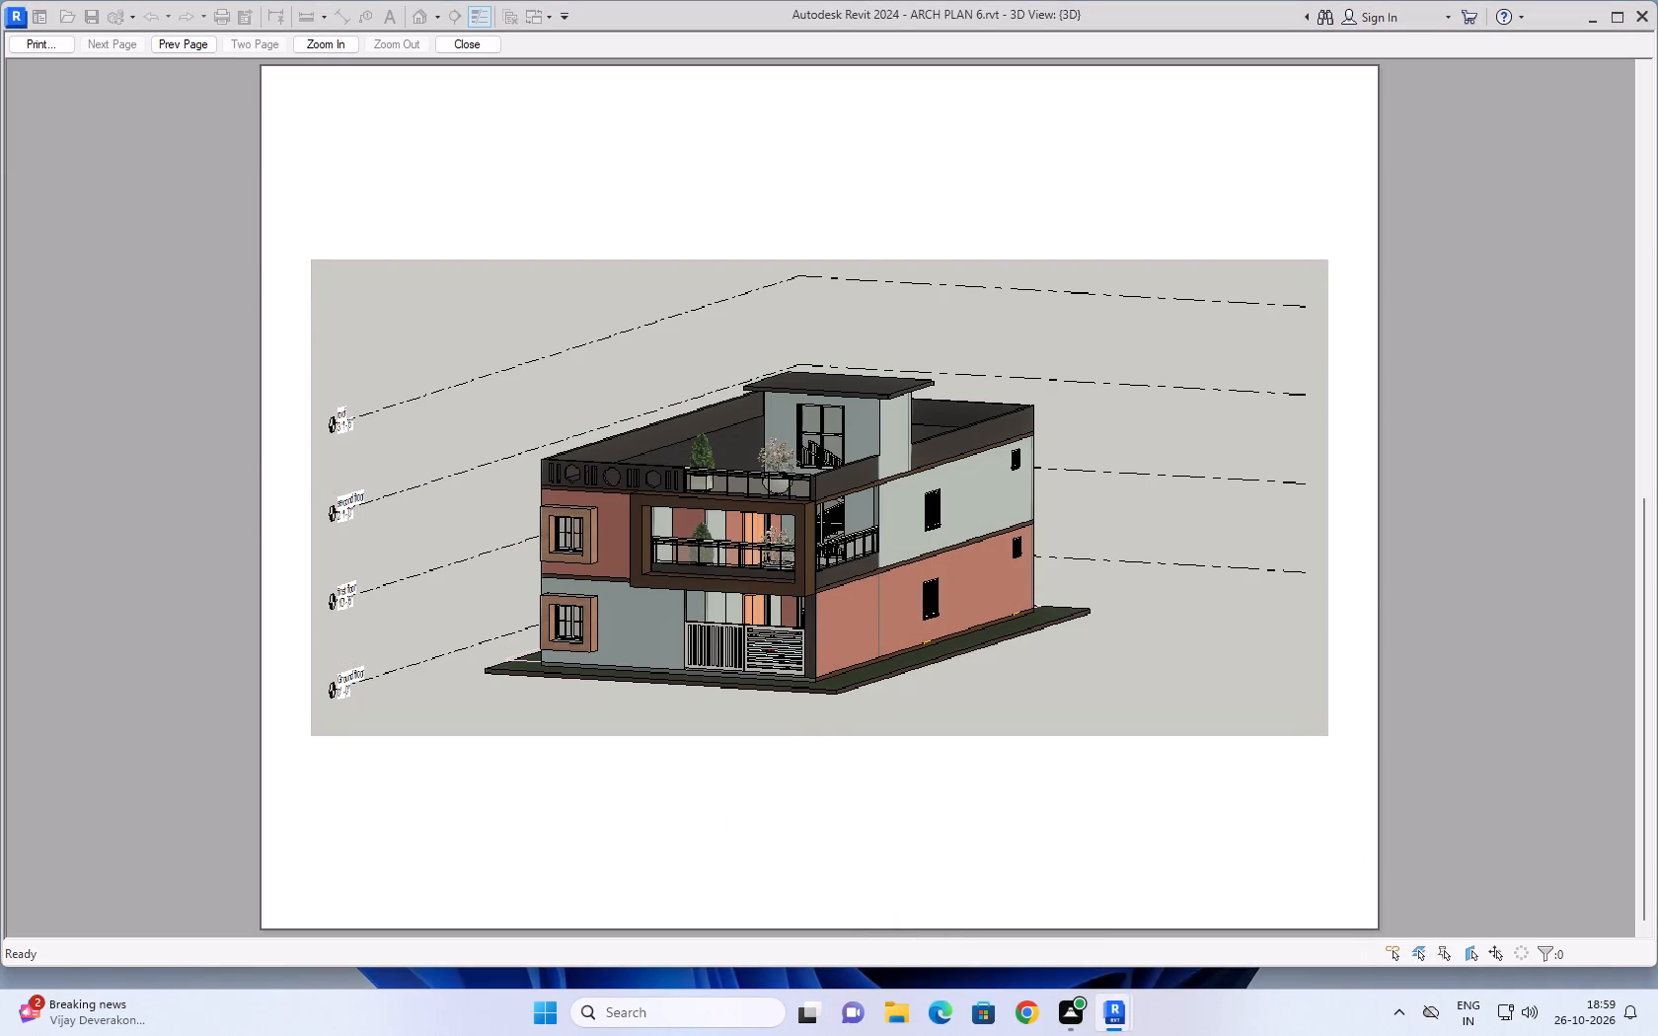
left_click(477, 47)
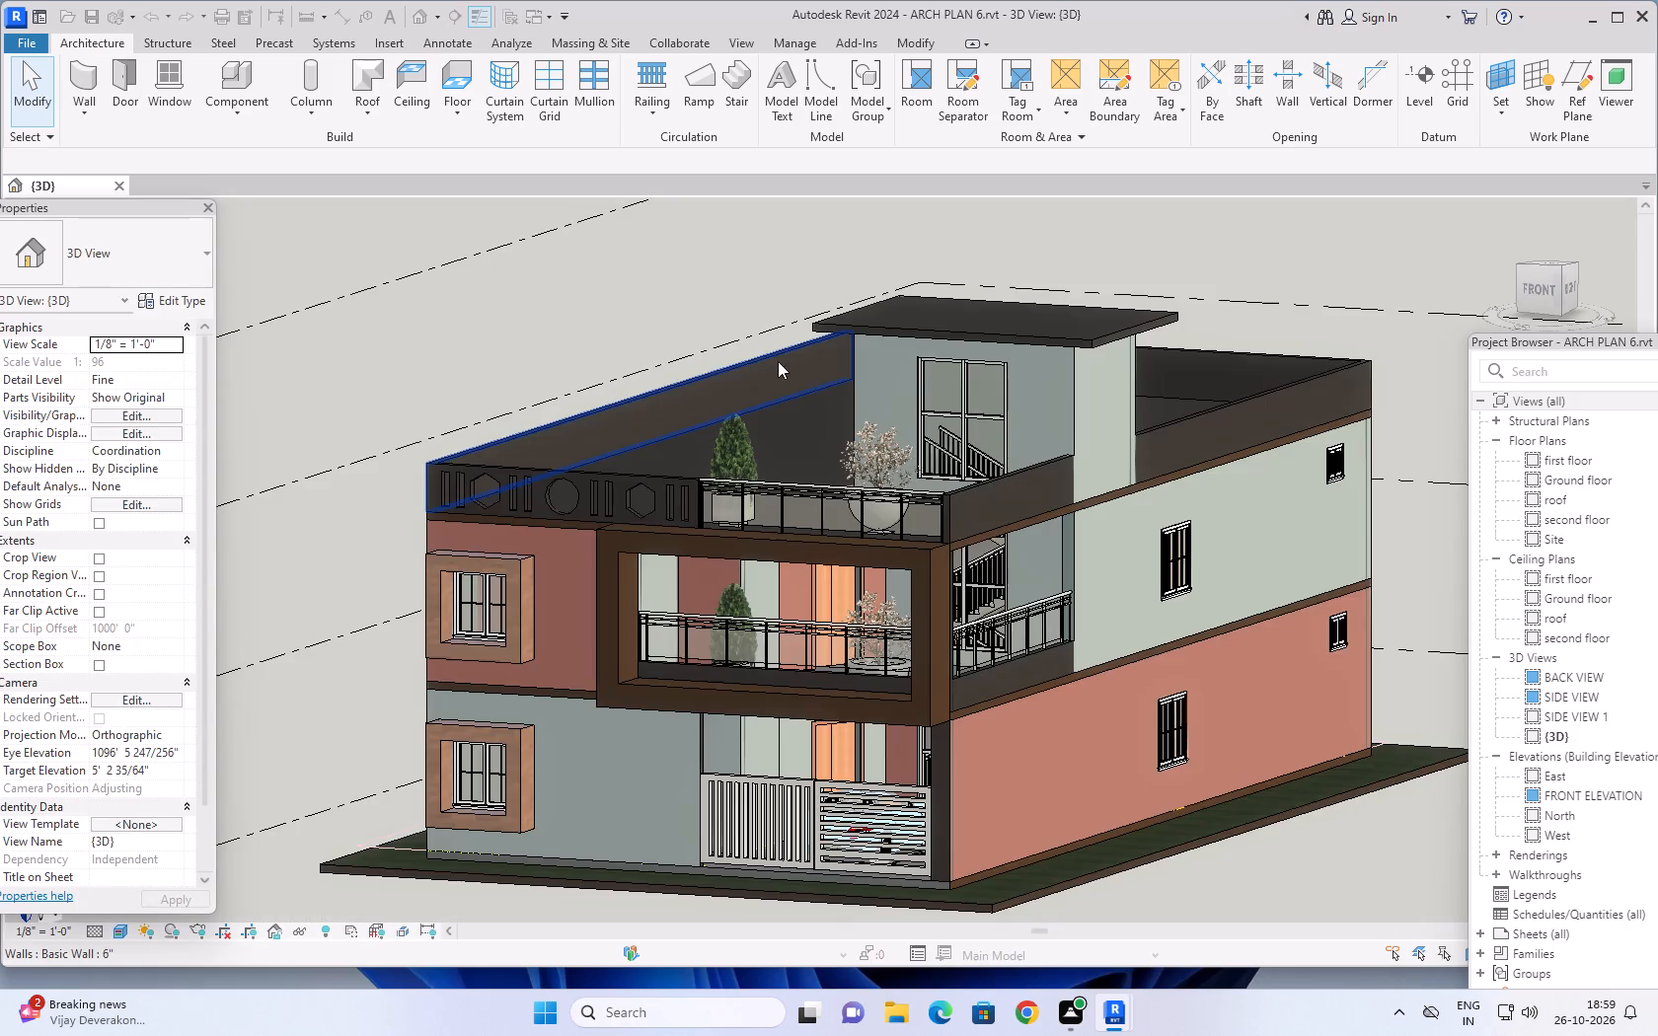
Print the current 3D view with Microsoft Print to PDF, saving it in Documents as "arch plan 6 pdf".
scroll(860, 403, "down", 1)
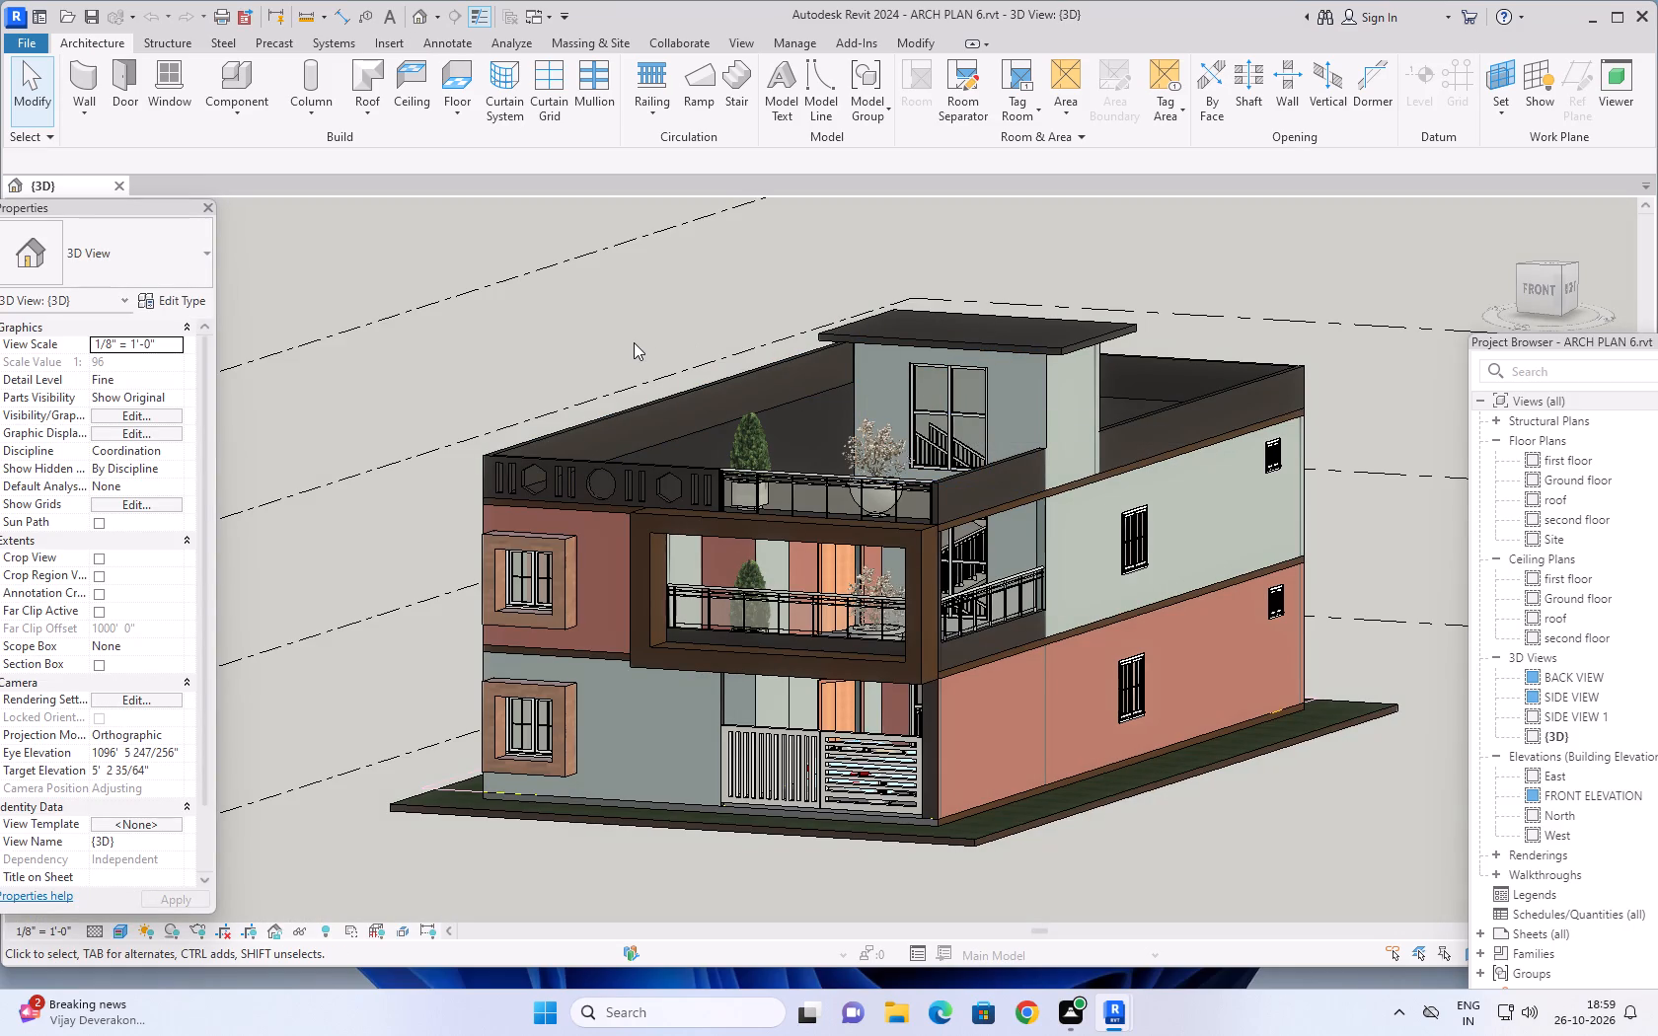
key("ctrl+p")
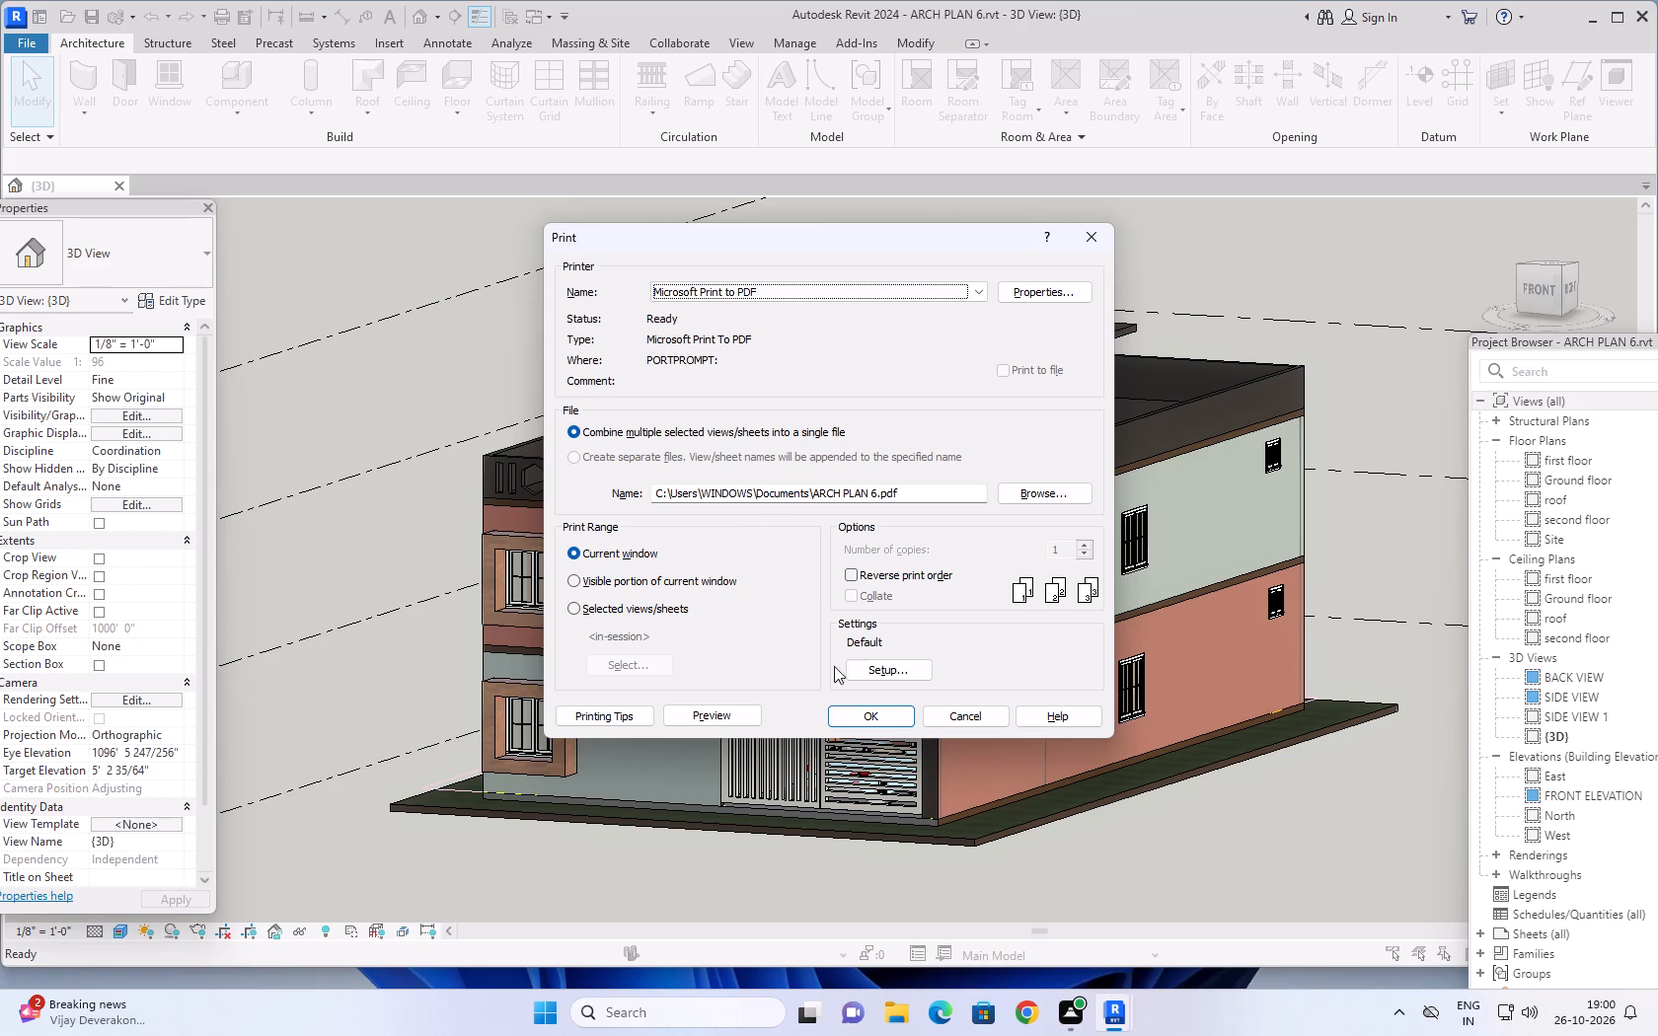
left_click(865, 714)
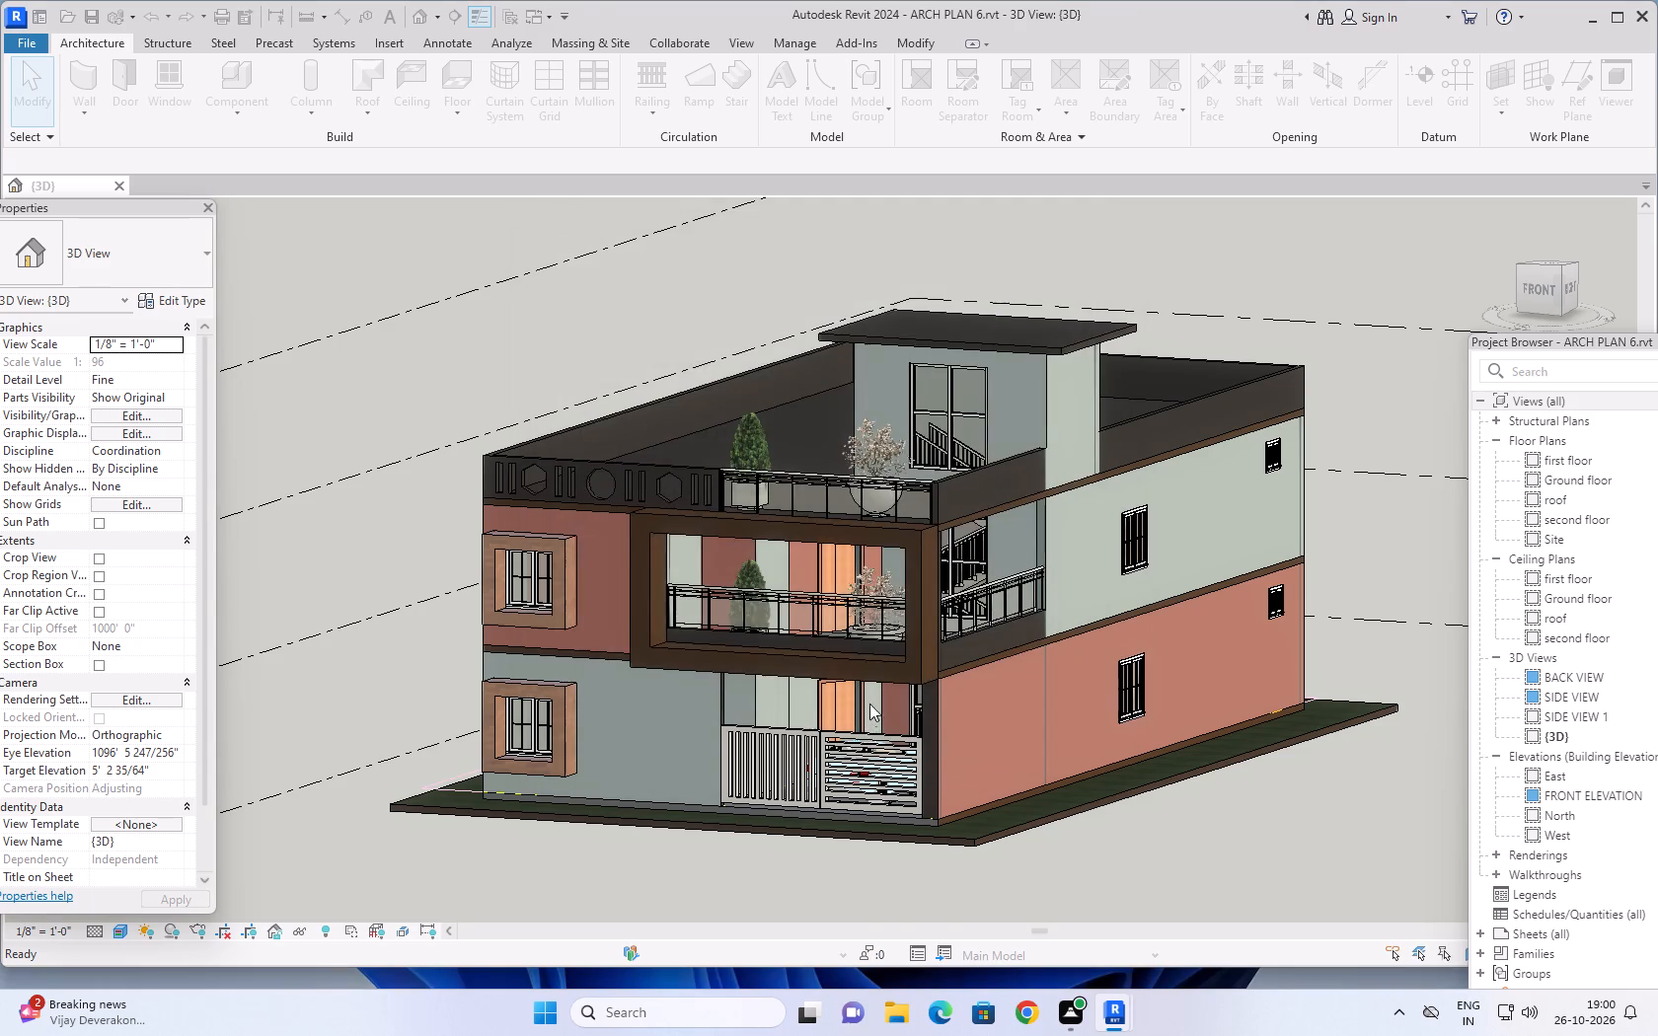
scroll(578, 444, "up", 3)
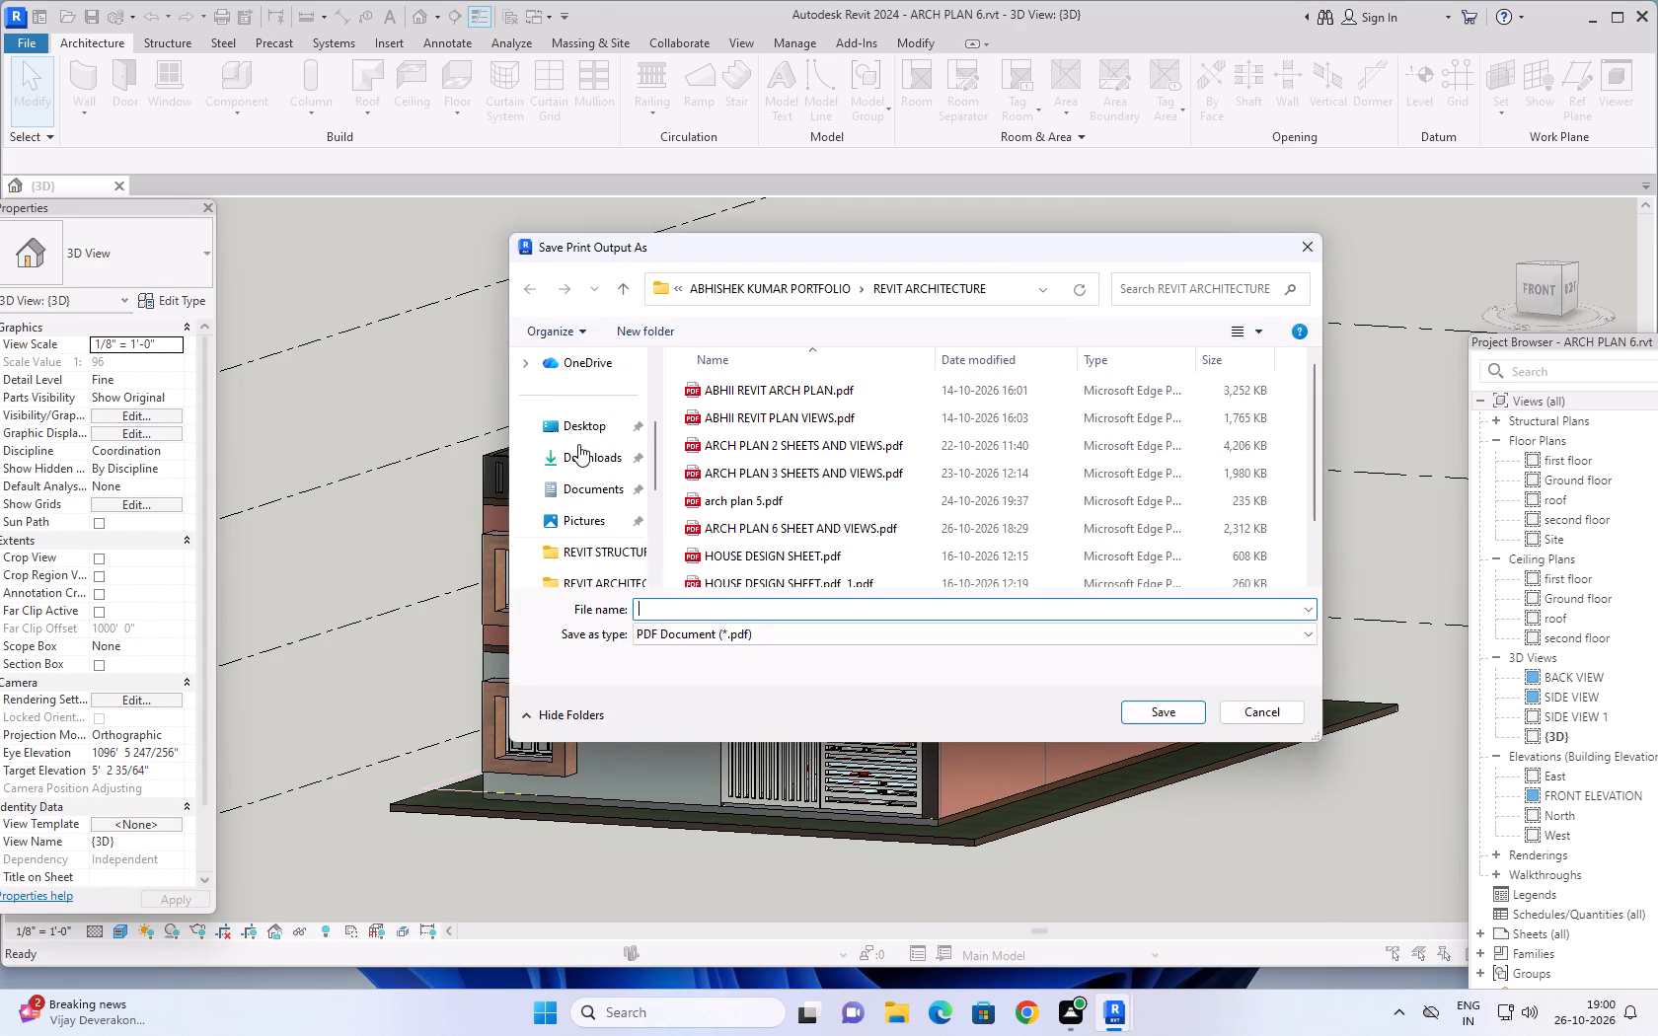
left_click(581, 483)
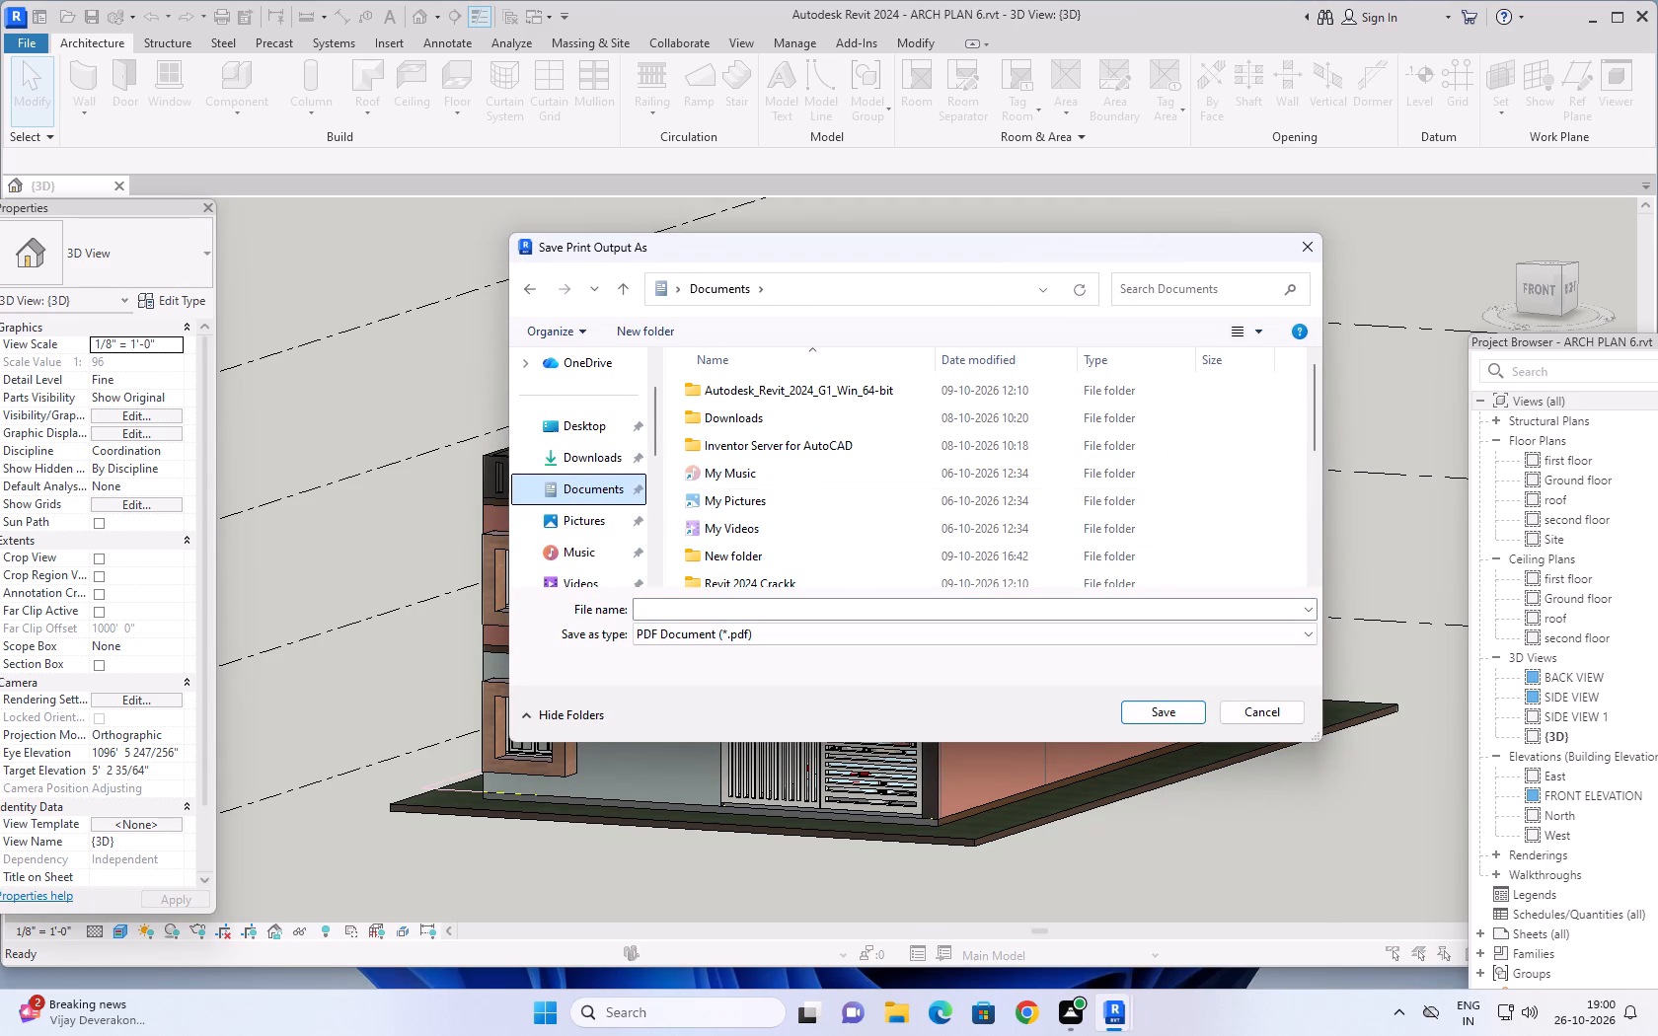
left_click(796, 617)
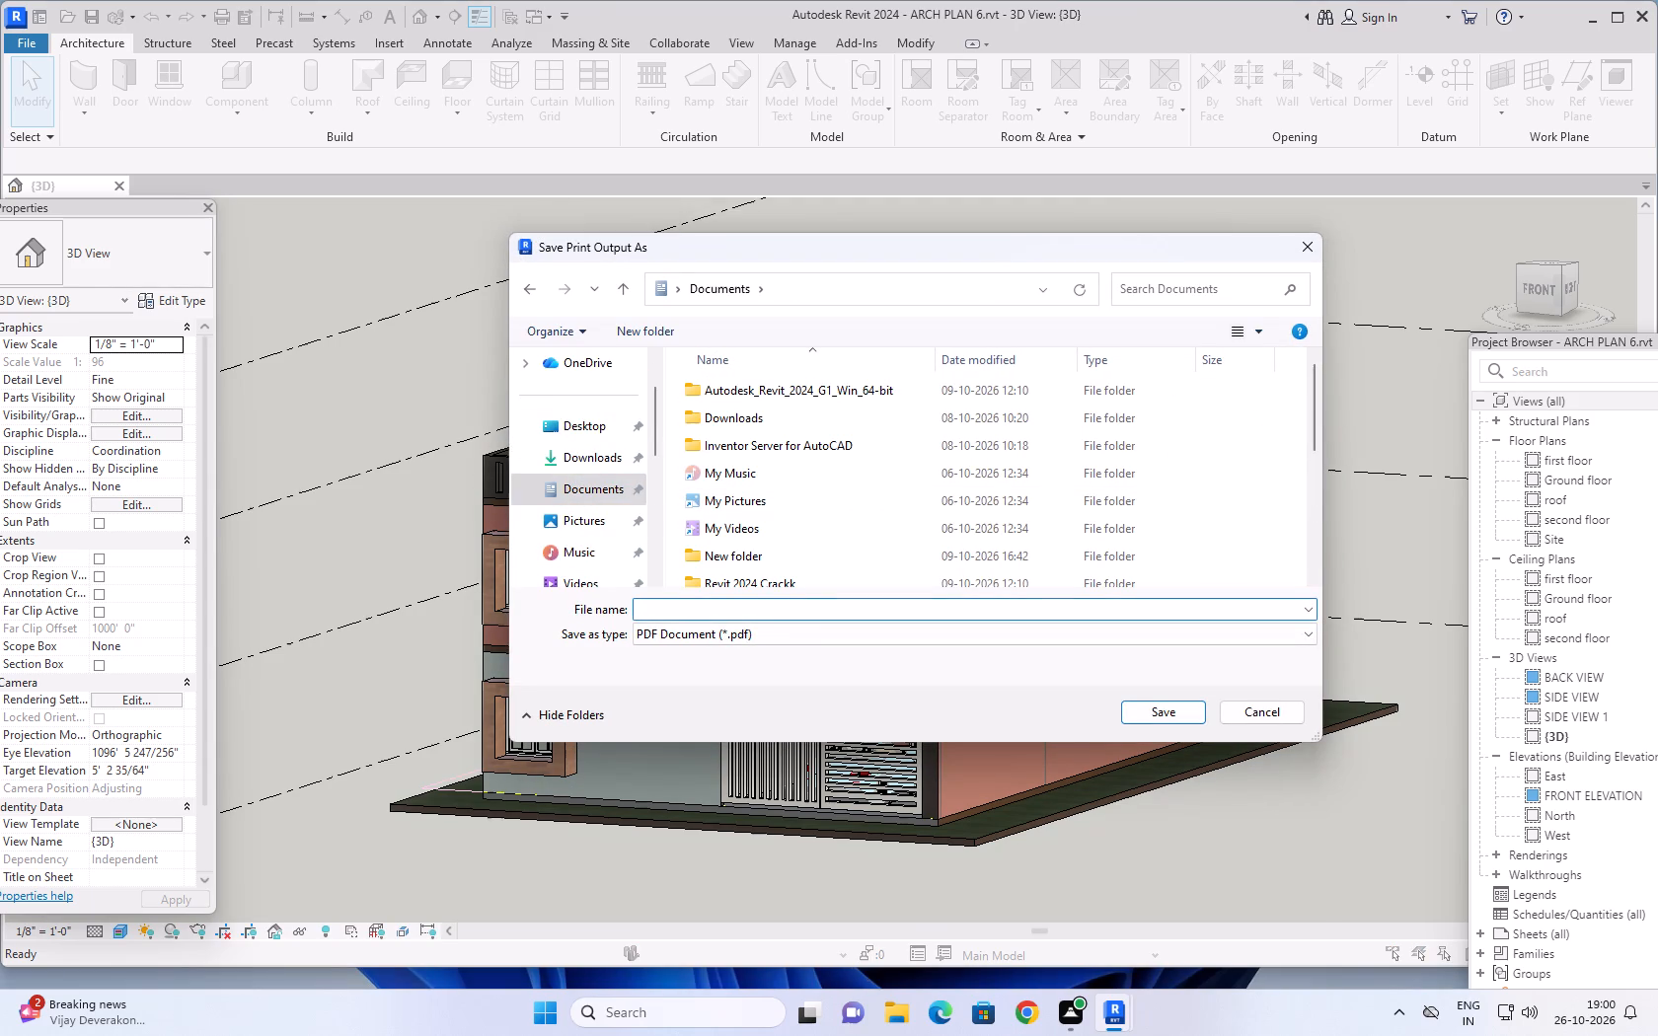
type("arch pla")
type("n")
key("space")
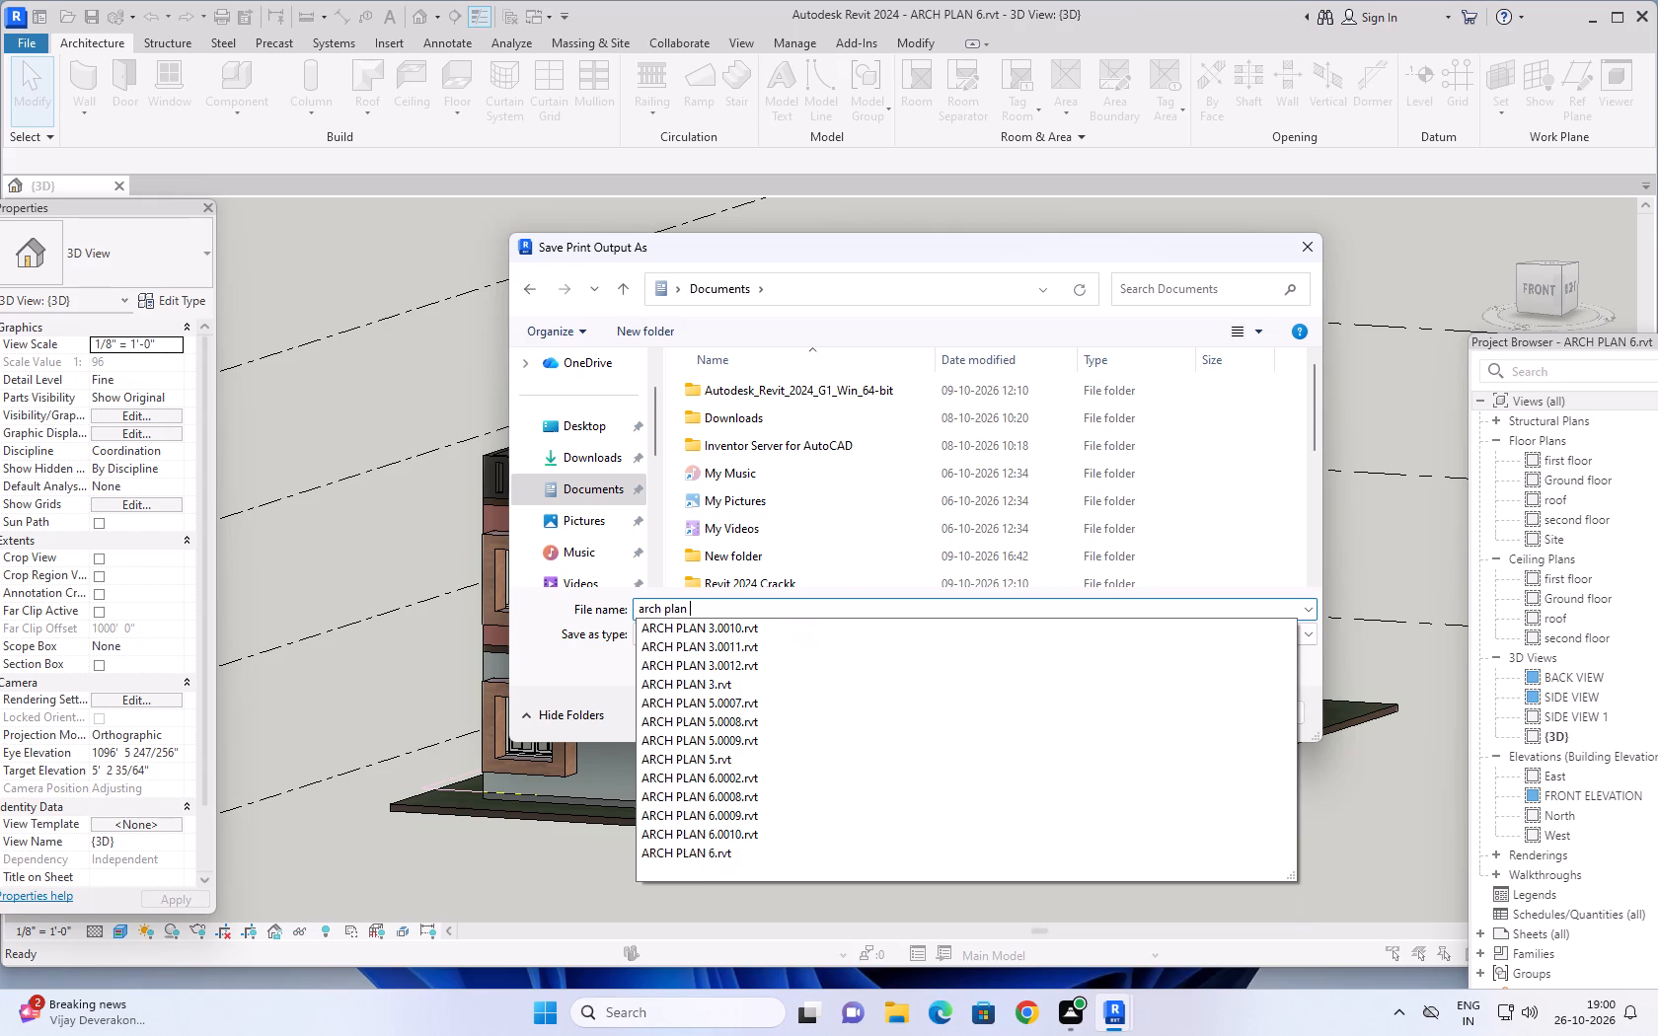
type("6")
key("space")
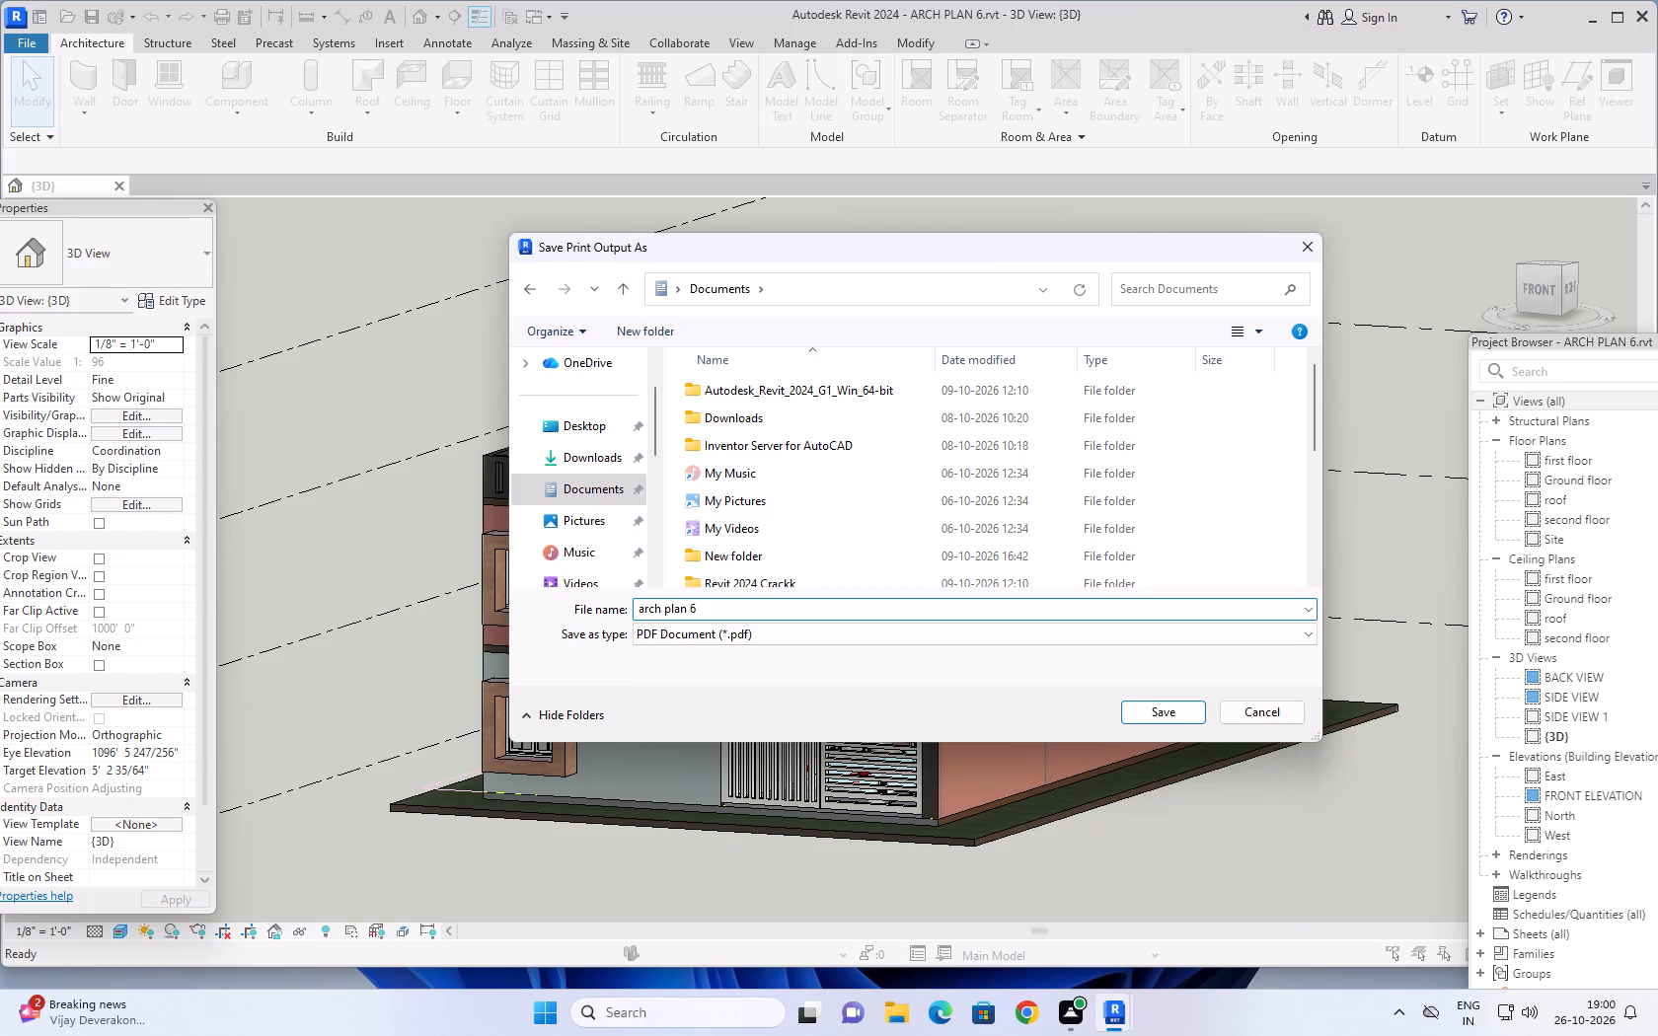
type("pdf")
left_click(1162, 708)
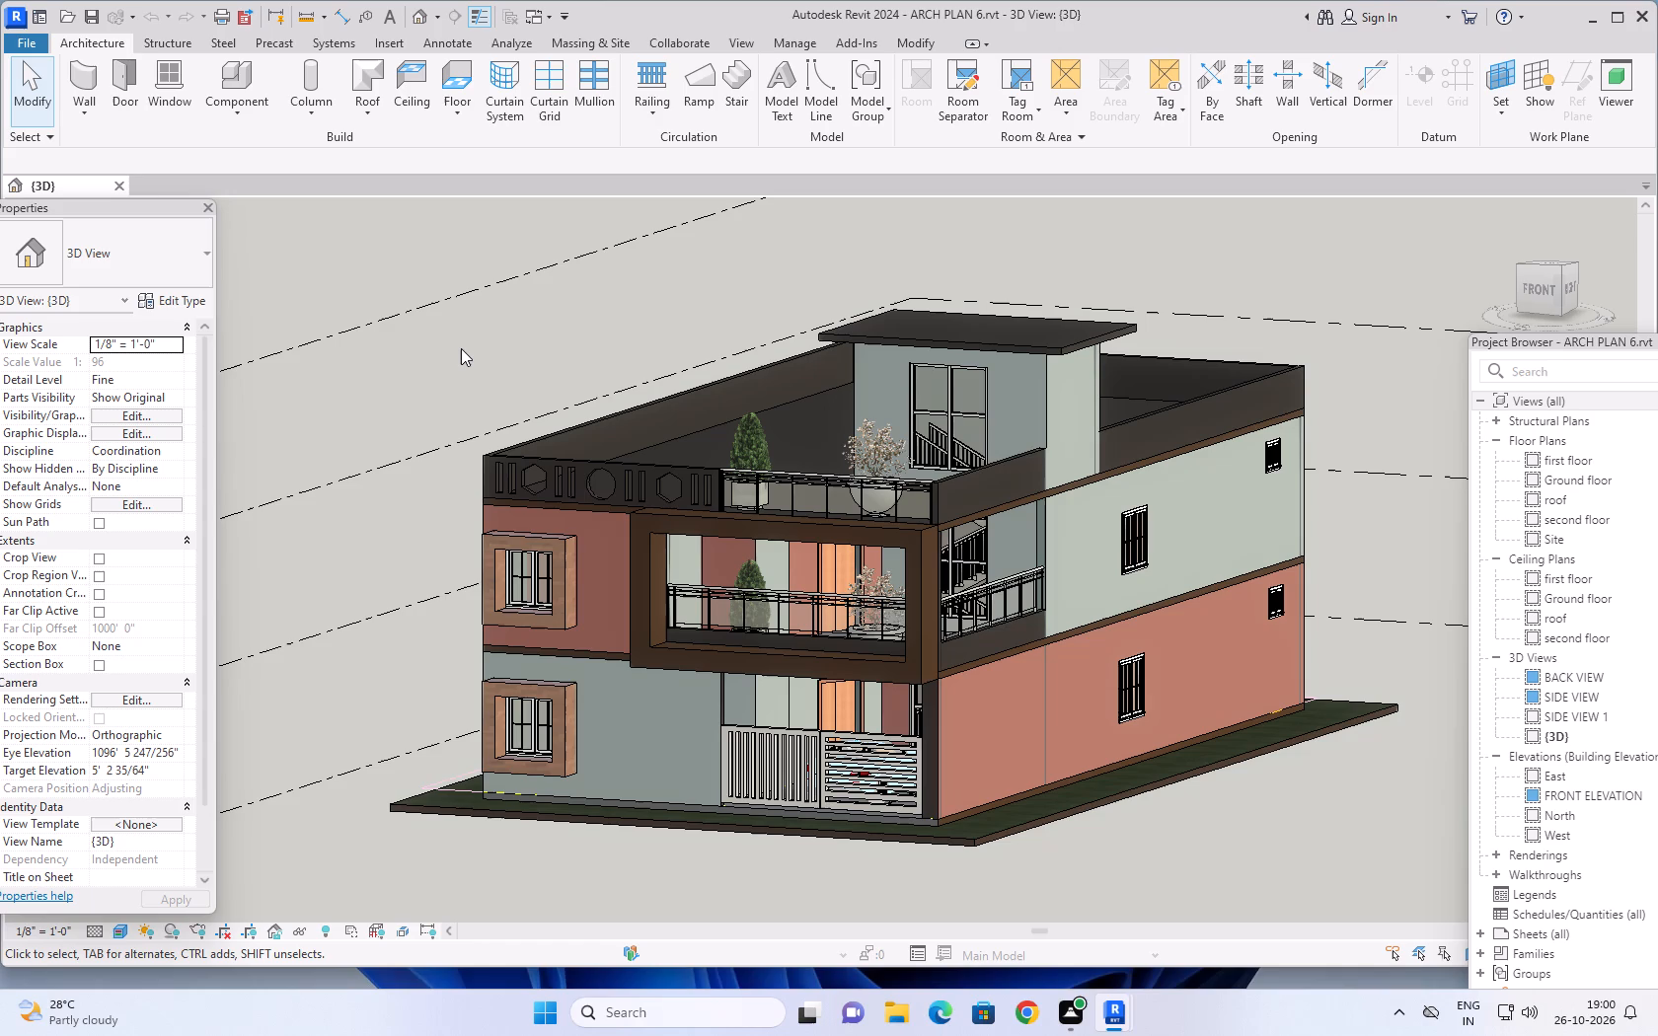
Save the ARCH PLAN 6 model.
key("ctrl+s")
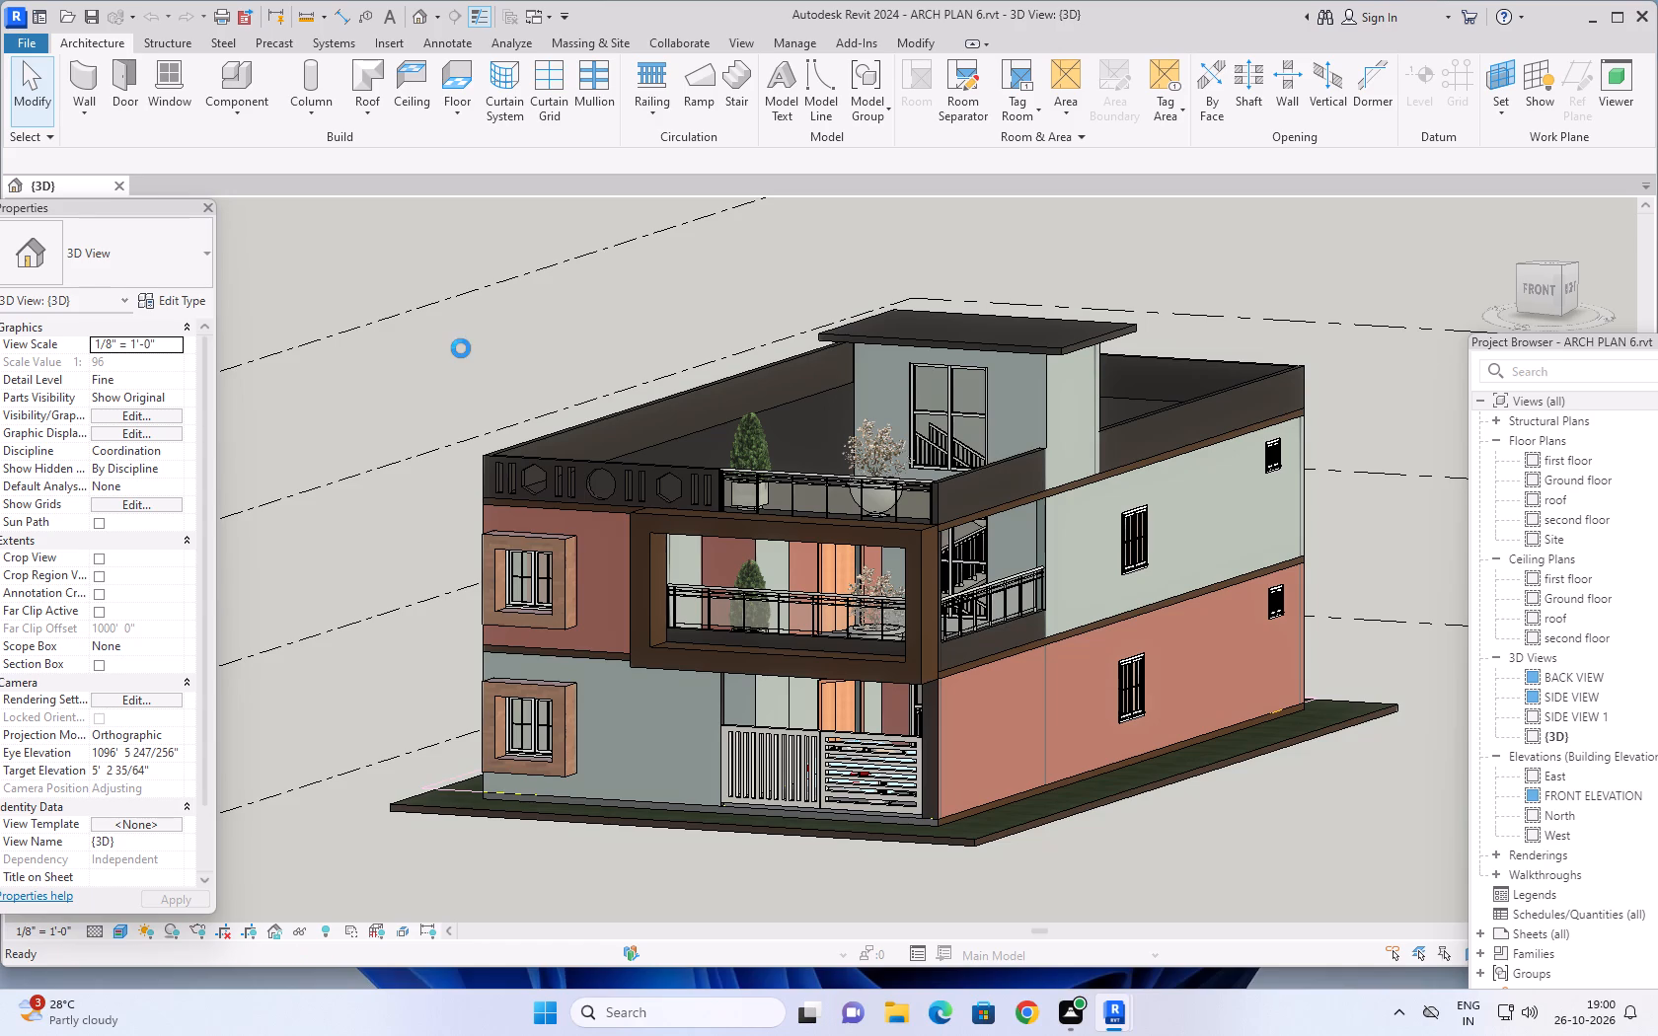